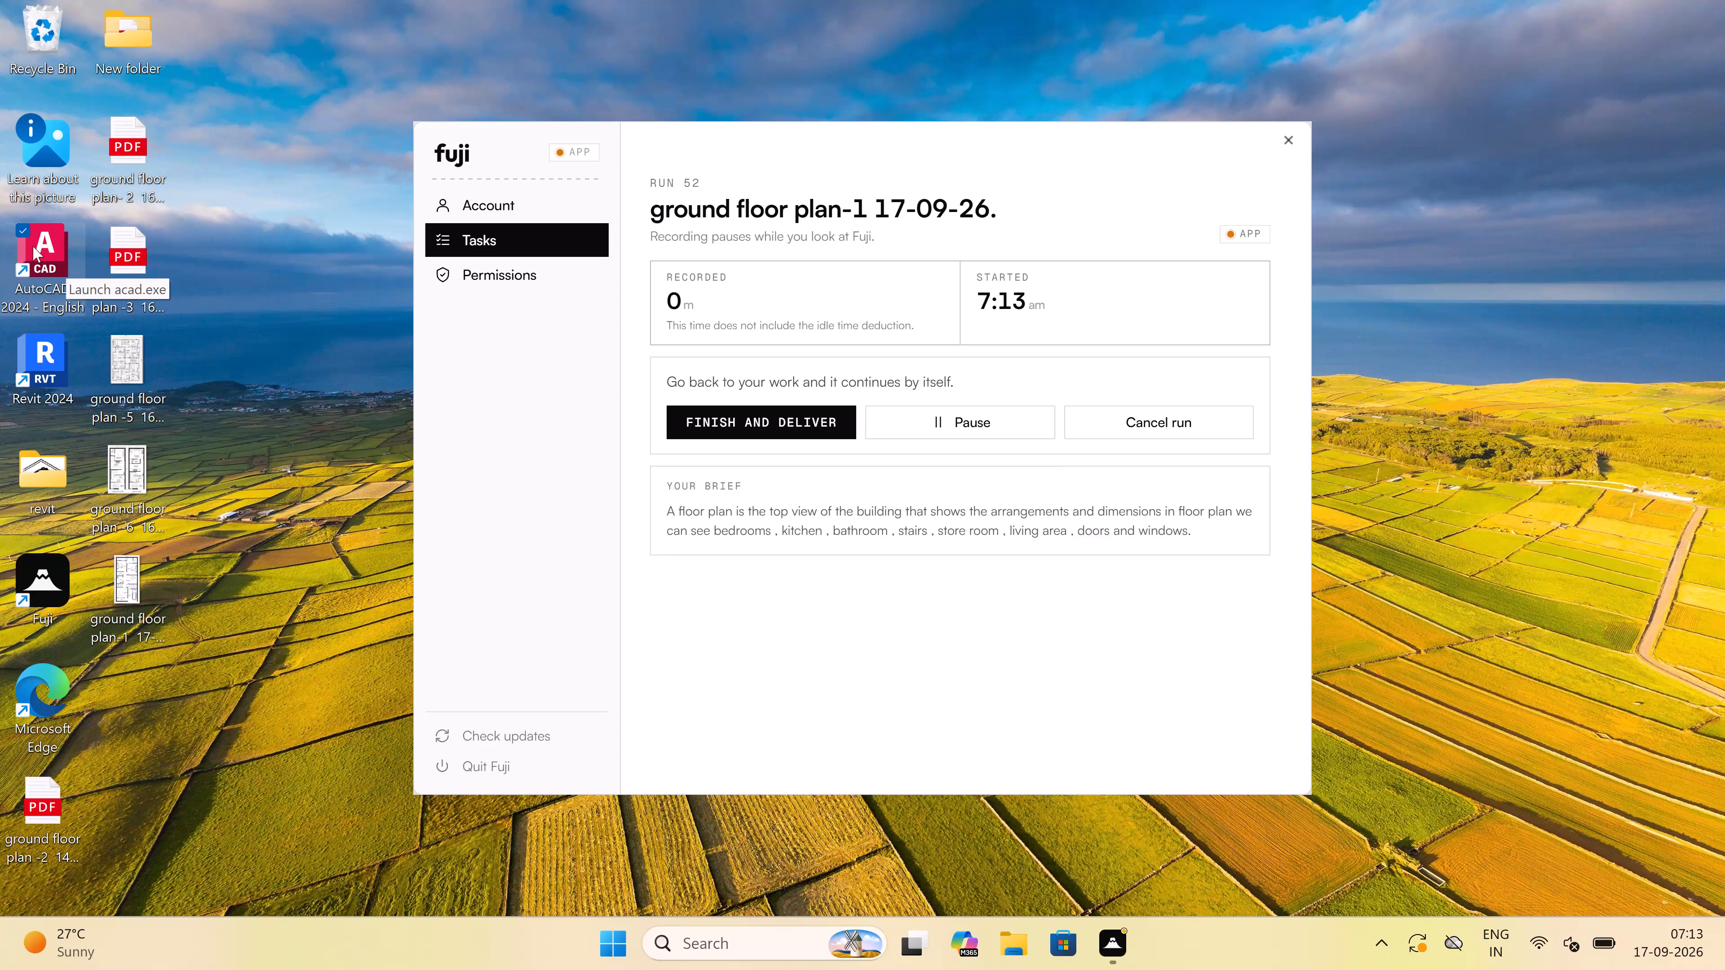
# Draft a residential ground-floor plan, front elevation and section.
# Launch AutoCAD 2024 and start a new blank drawing.
pyautogui.doubleClick(33, 246)
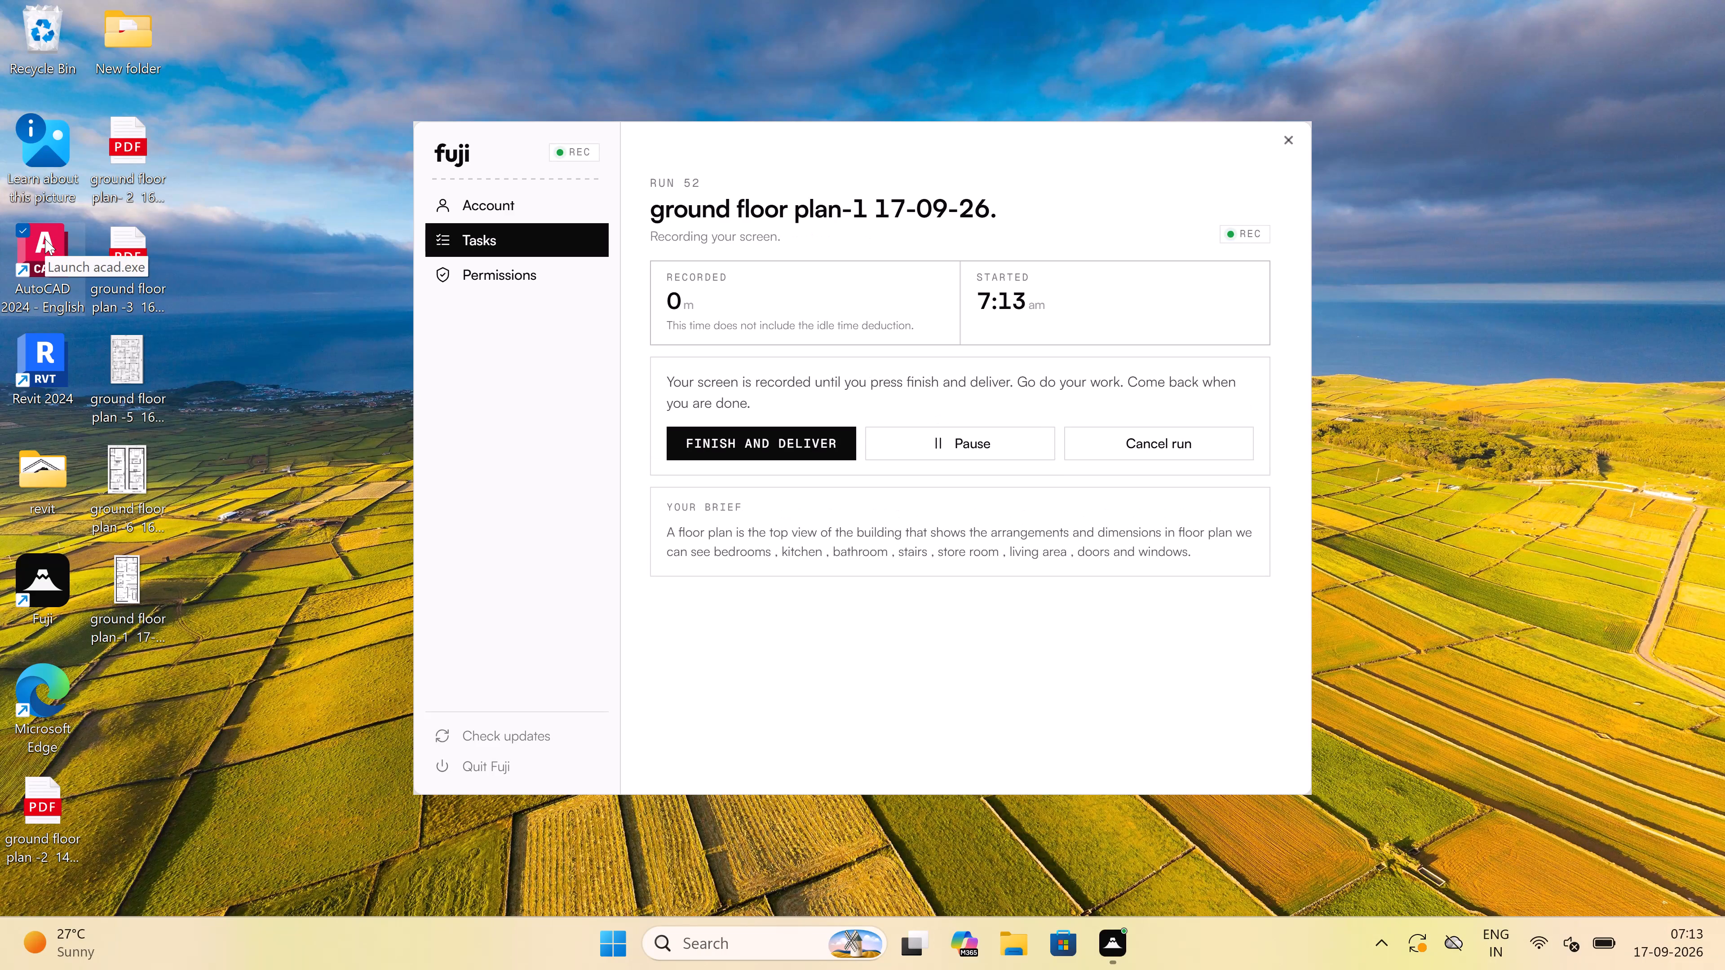
pyautogui.doubleClick(45, 239)
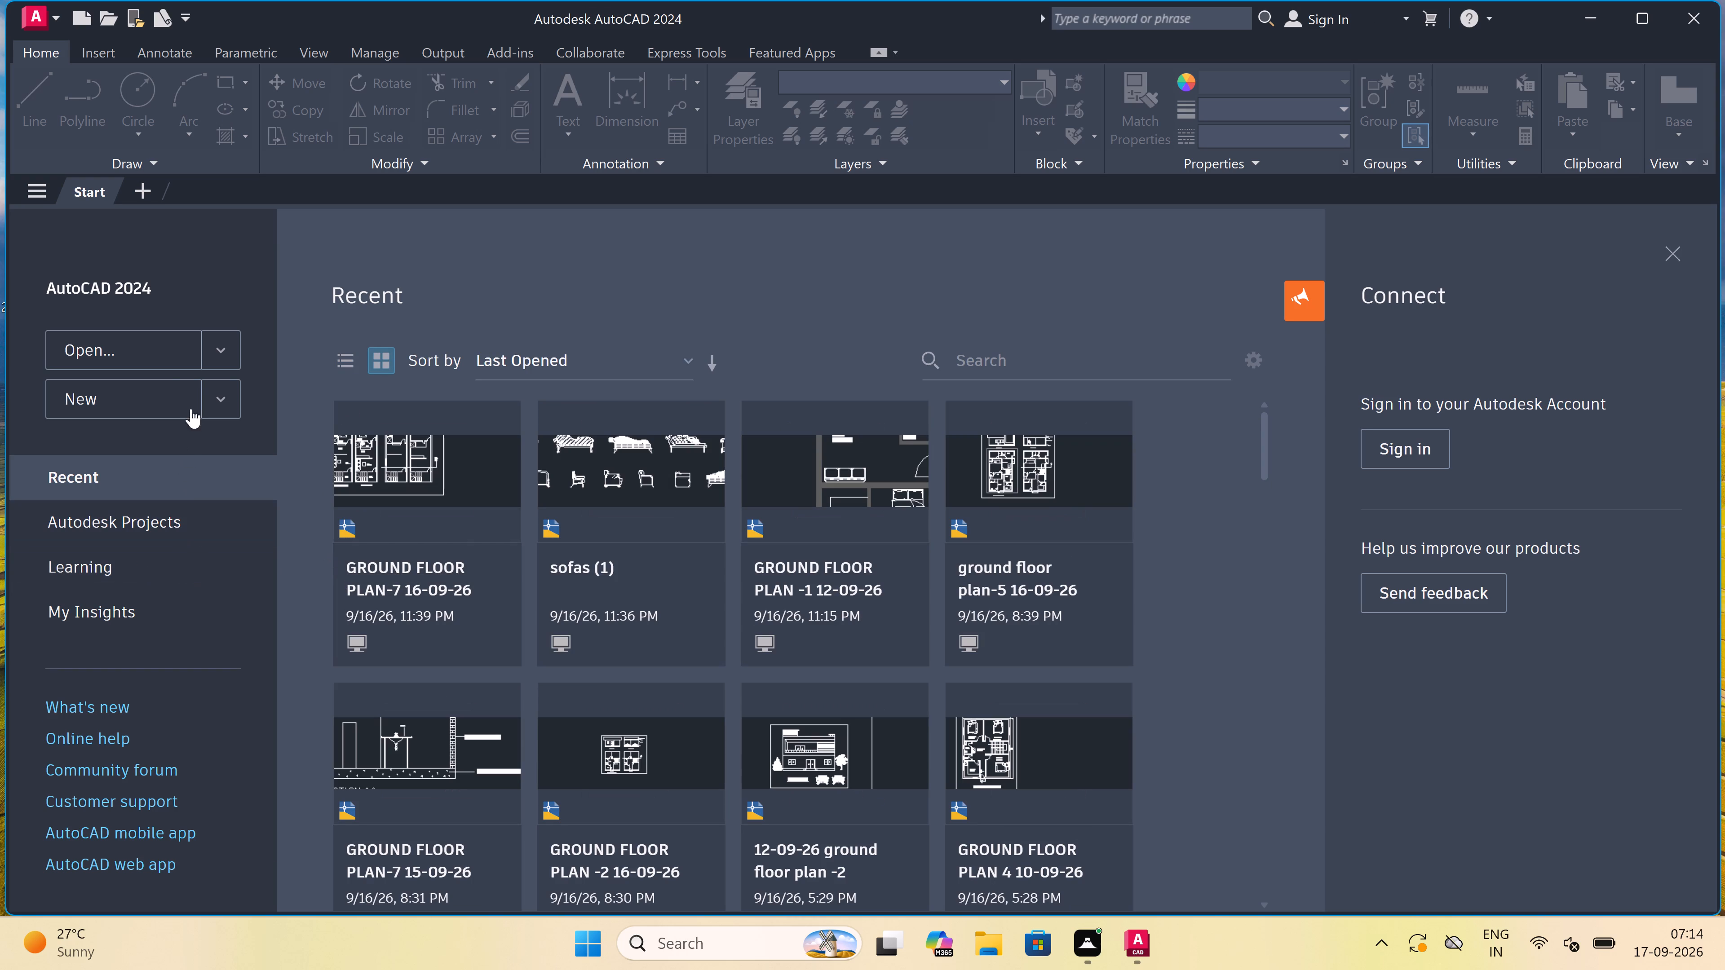
pyautogui.doubleClick(146, 402)
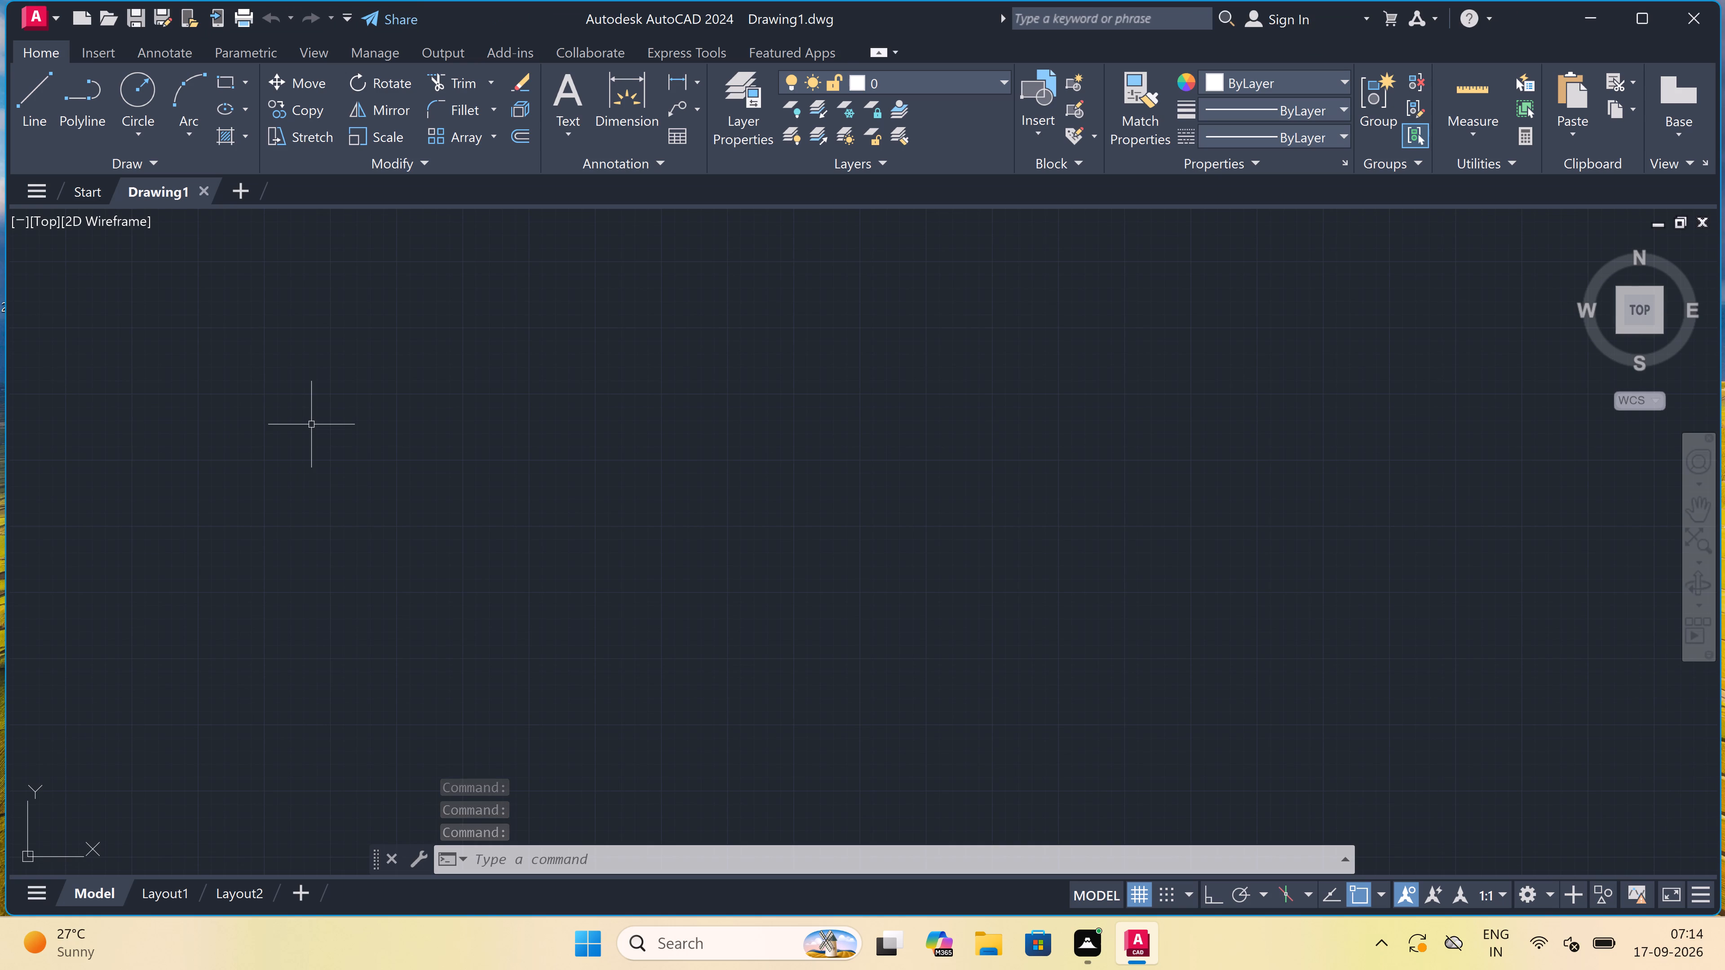
# Configure the drawing units to Engineering length with 0'-0" precision and an insertion scale of inches.
pyautogui.write('n')
pyautogui.press('space')
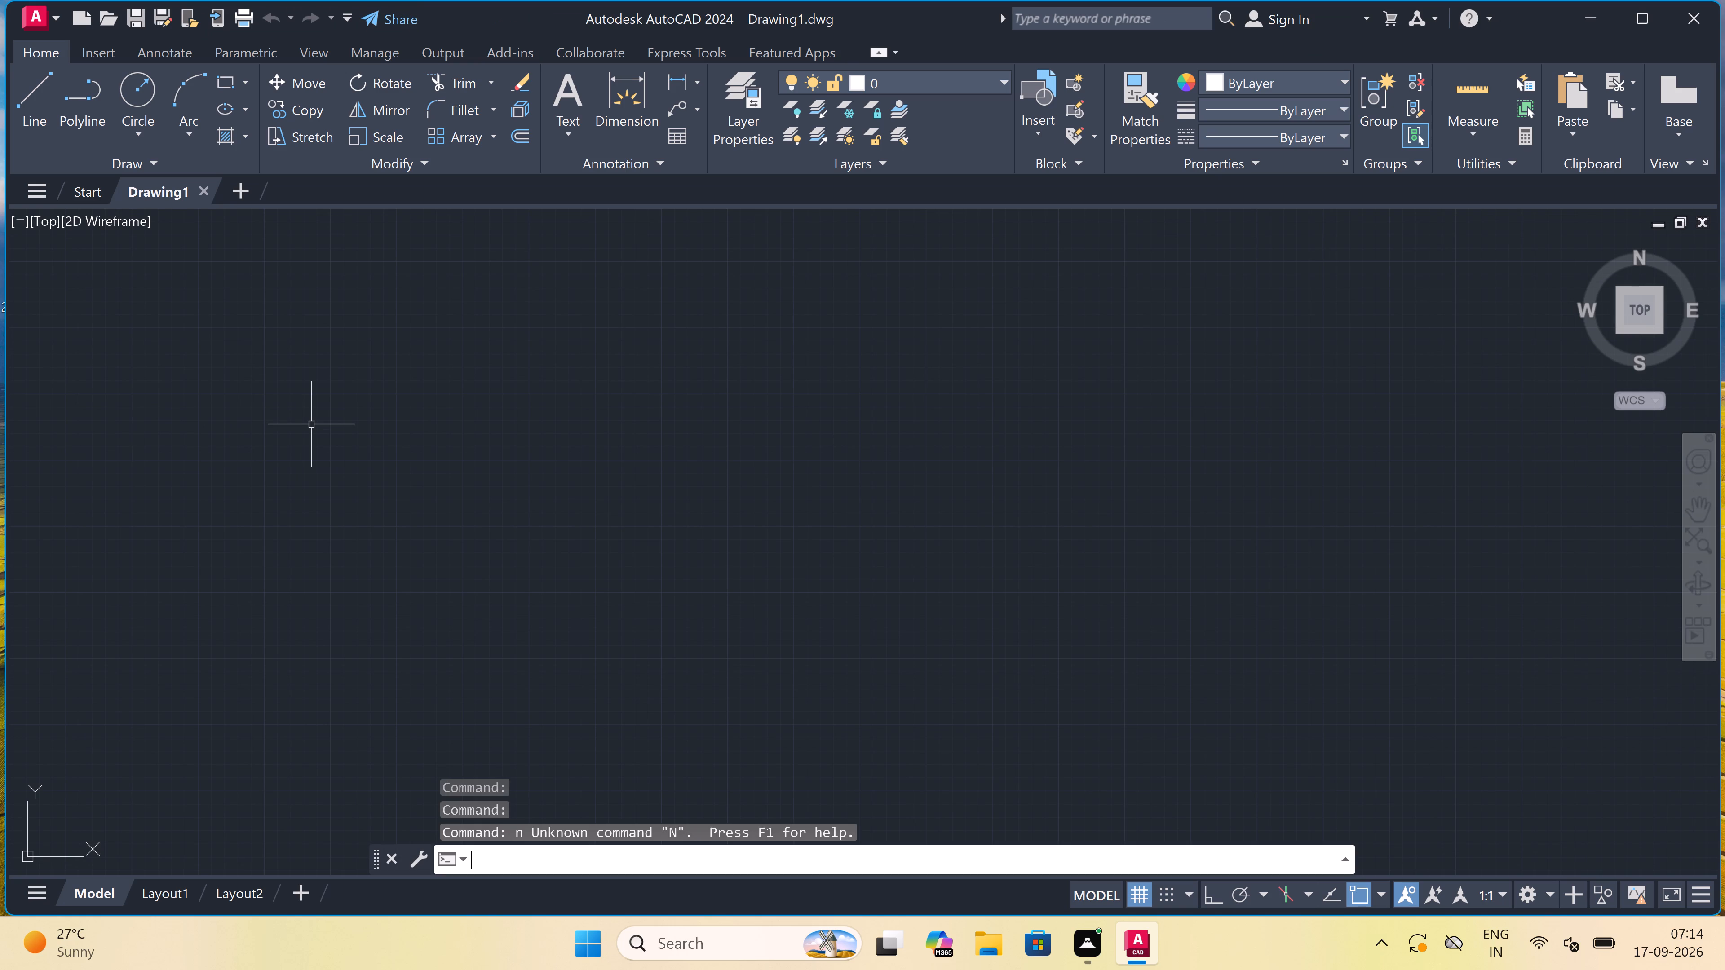
pyautogui.write('un')
pyautogui.press('space')
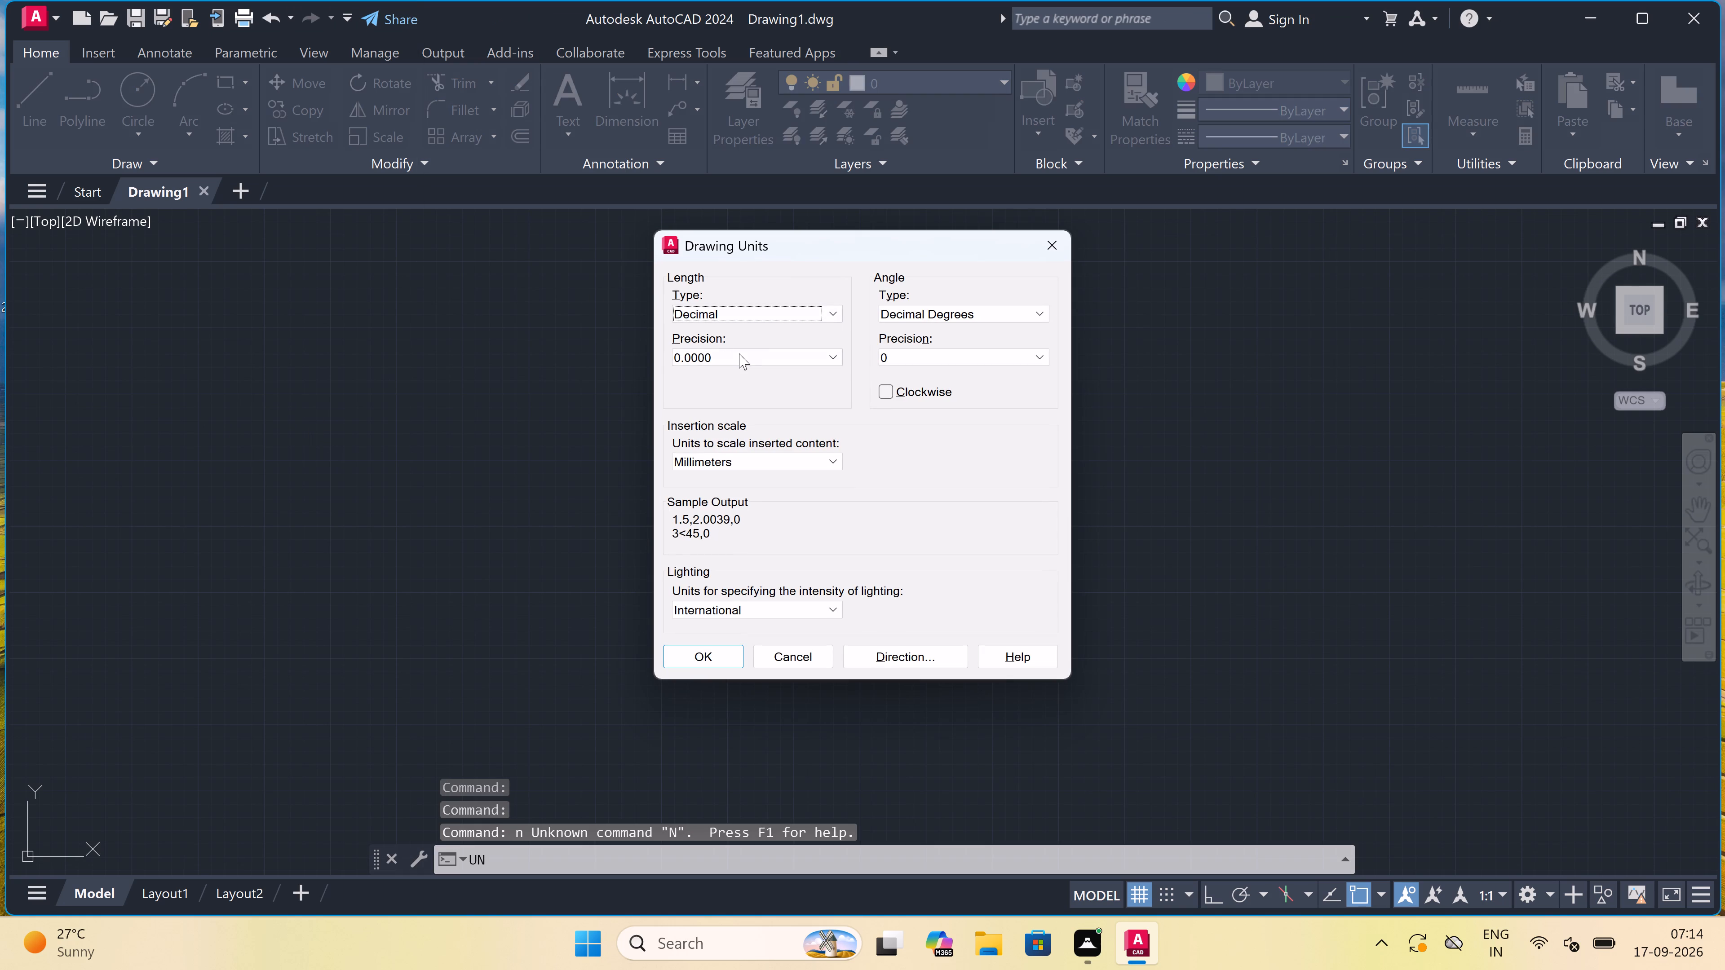
pyautogui.click(745, 309)
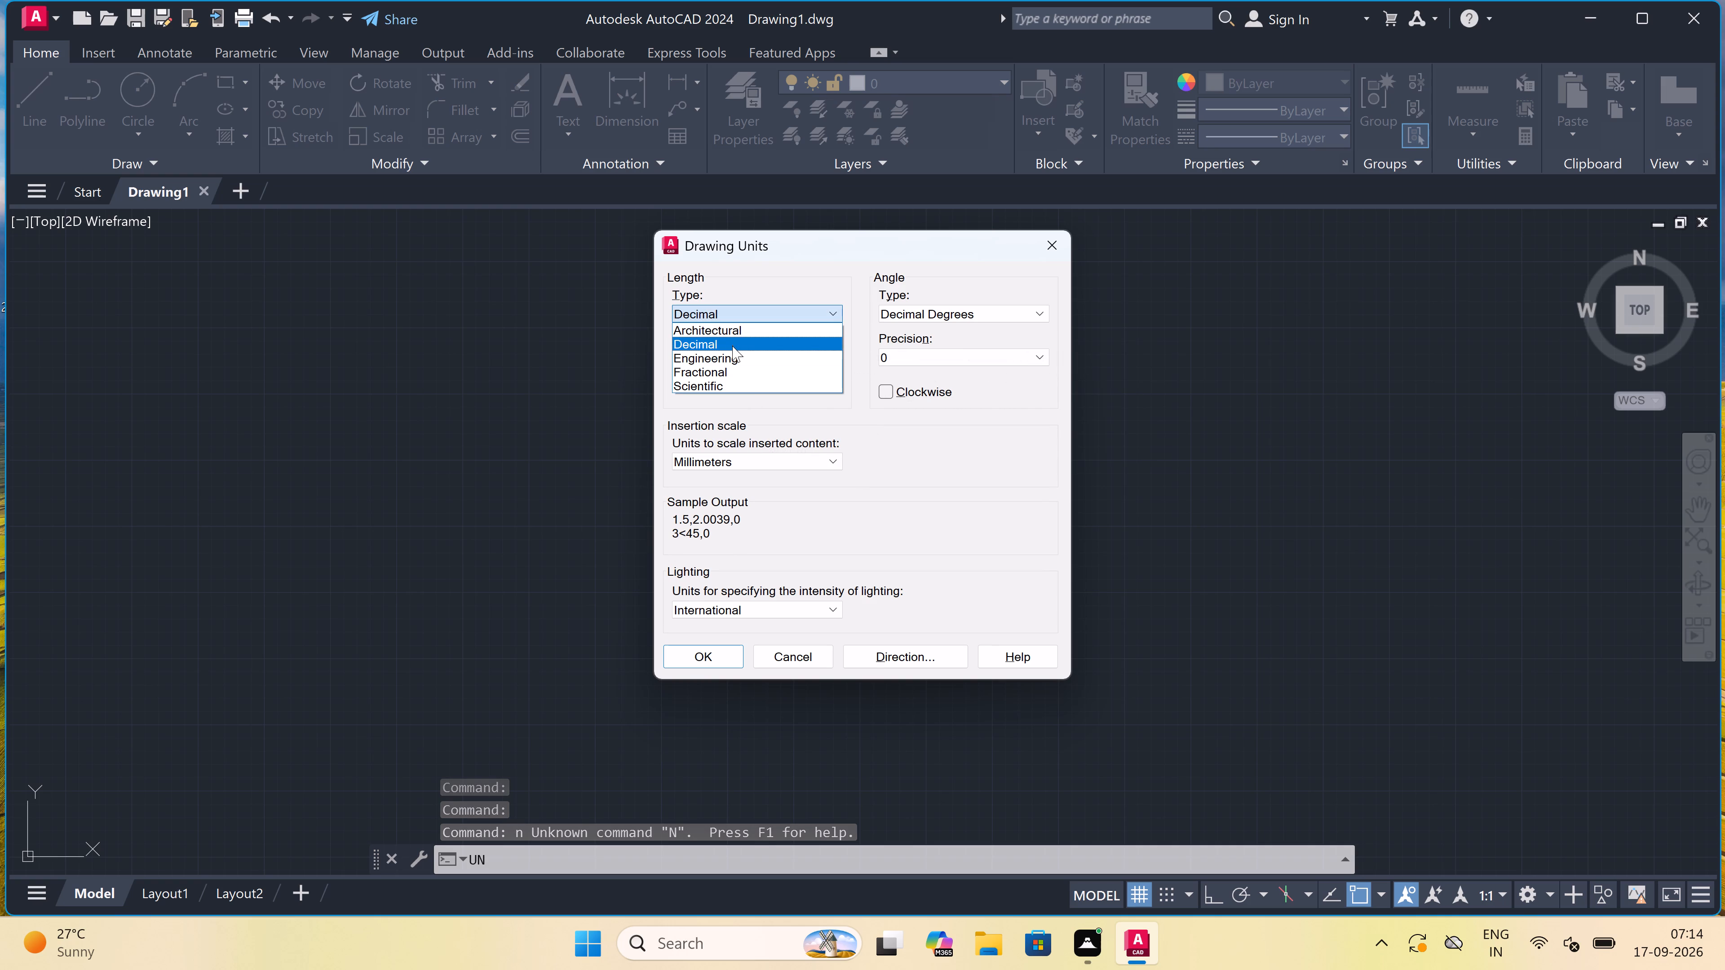
pyautogui.click(733, 356)
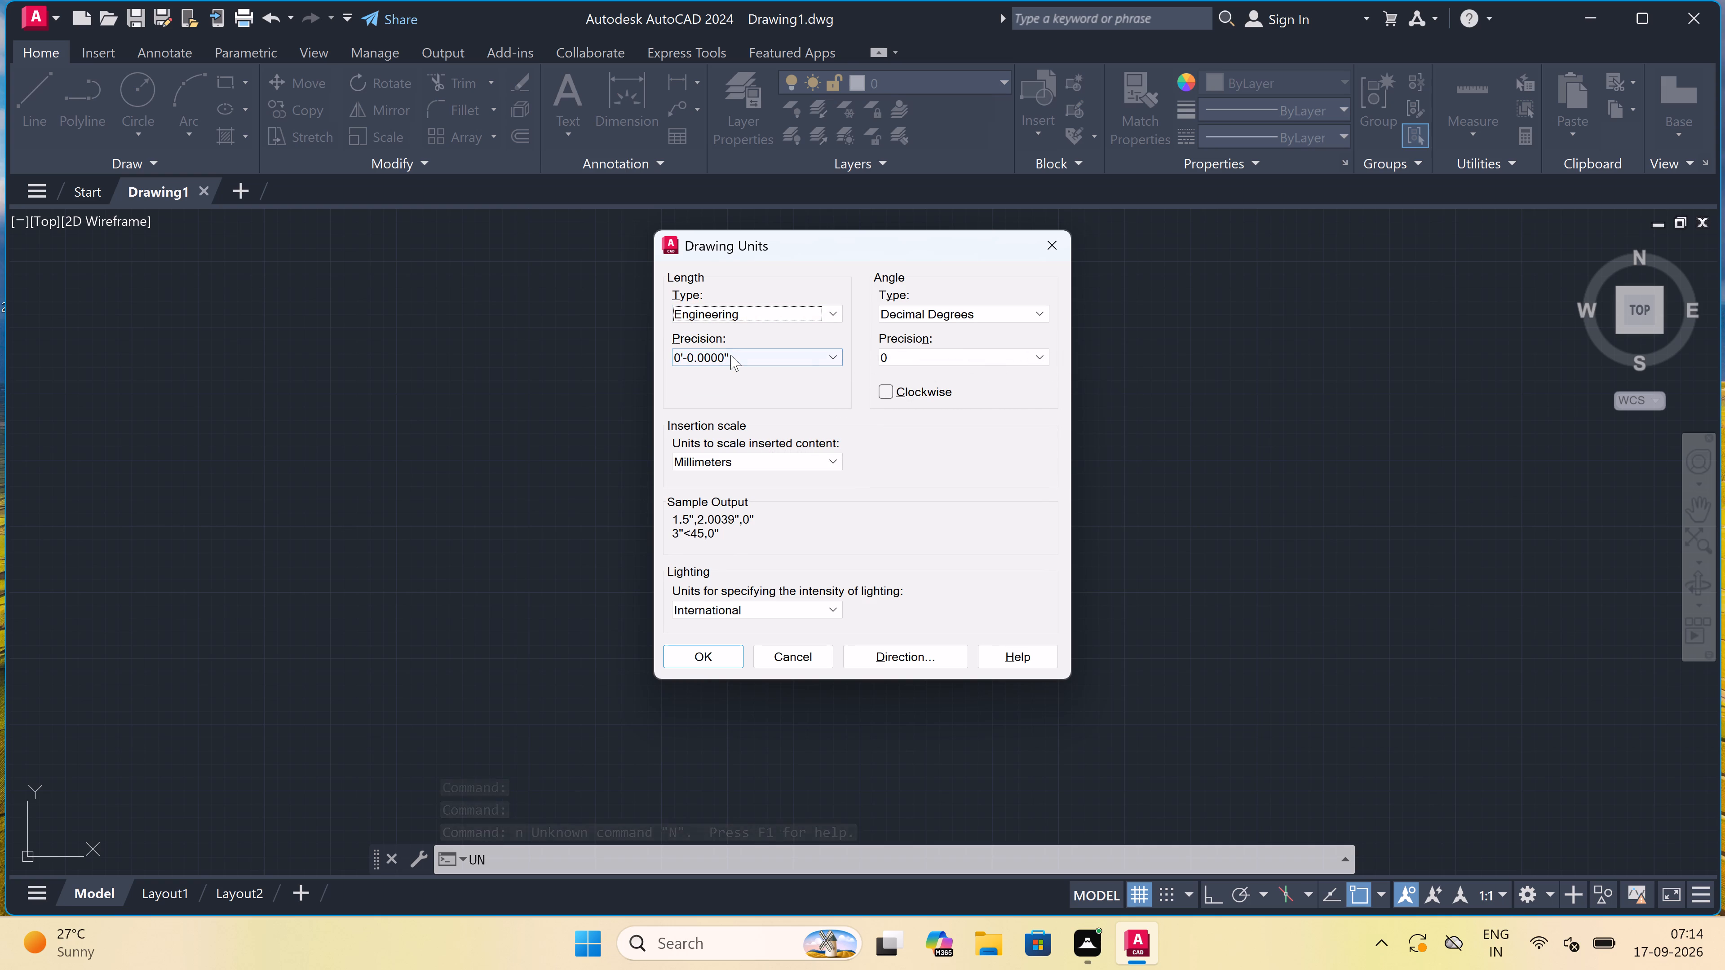
pyautogui.doubleClick(730, 355)
pyautogui.click(730, 356)
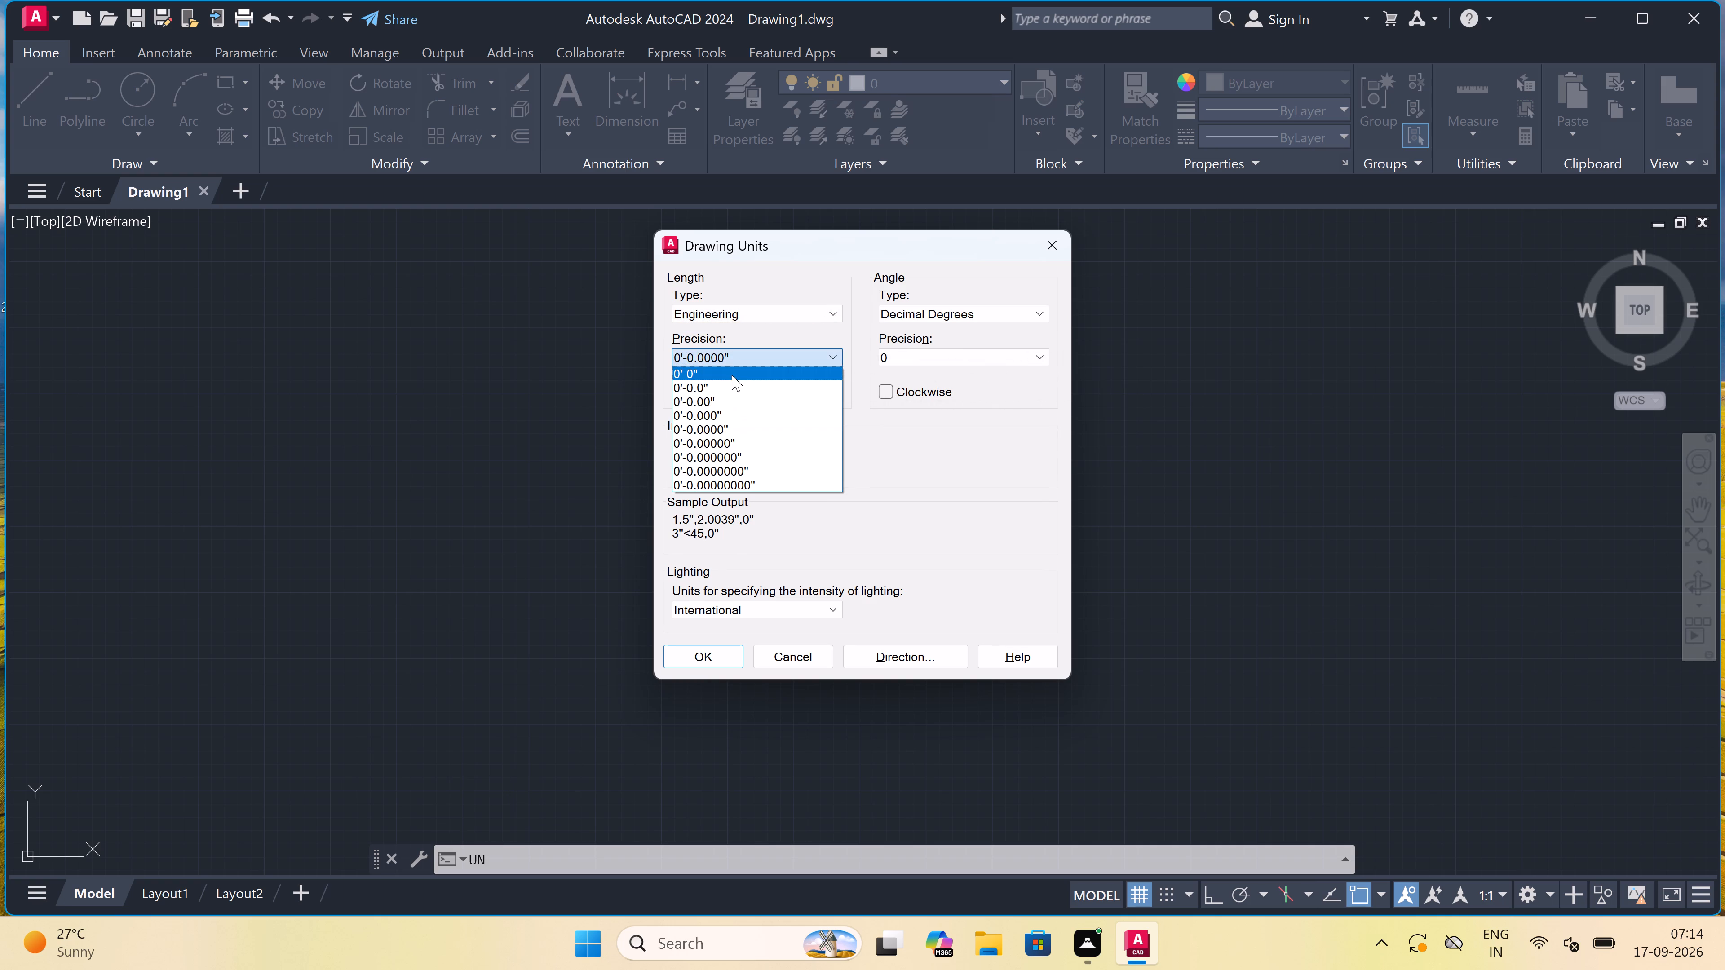
pyautogui.click(732, 375)
pyautogui.click(721, 458)
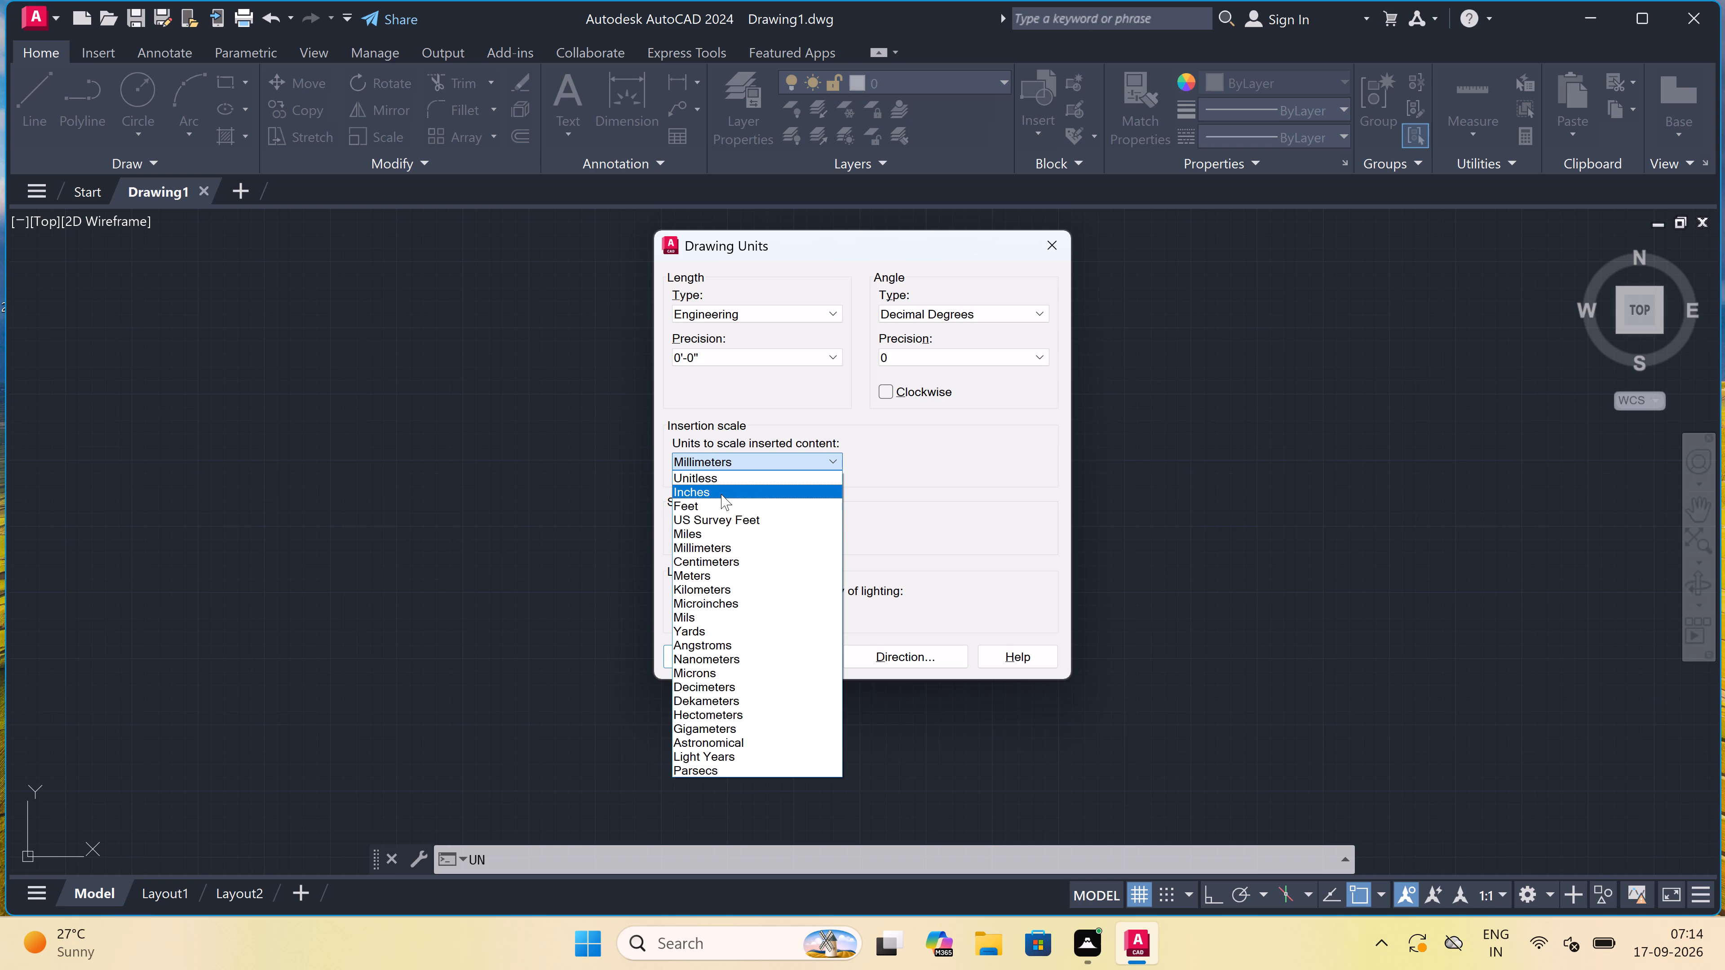
pyautogui.doubleClick(721, 494)
pyautogui.click(685, 662)
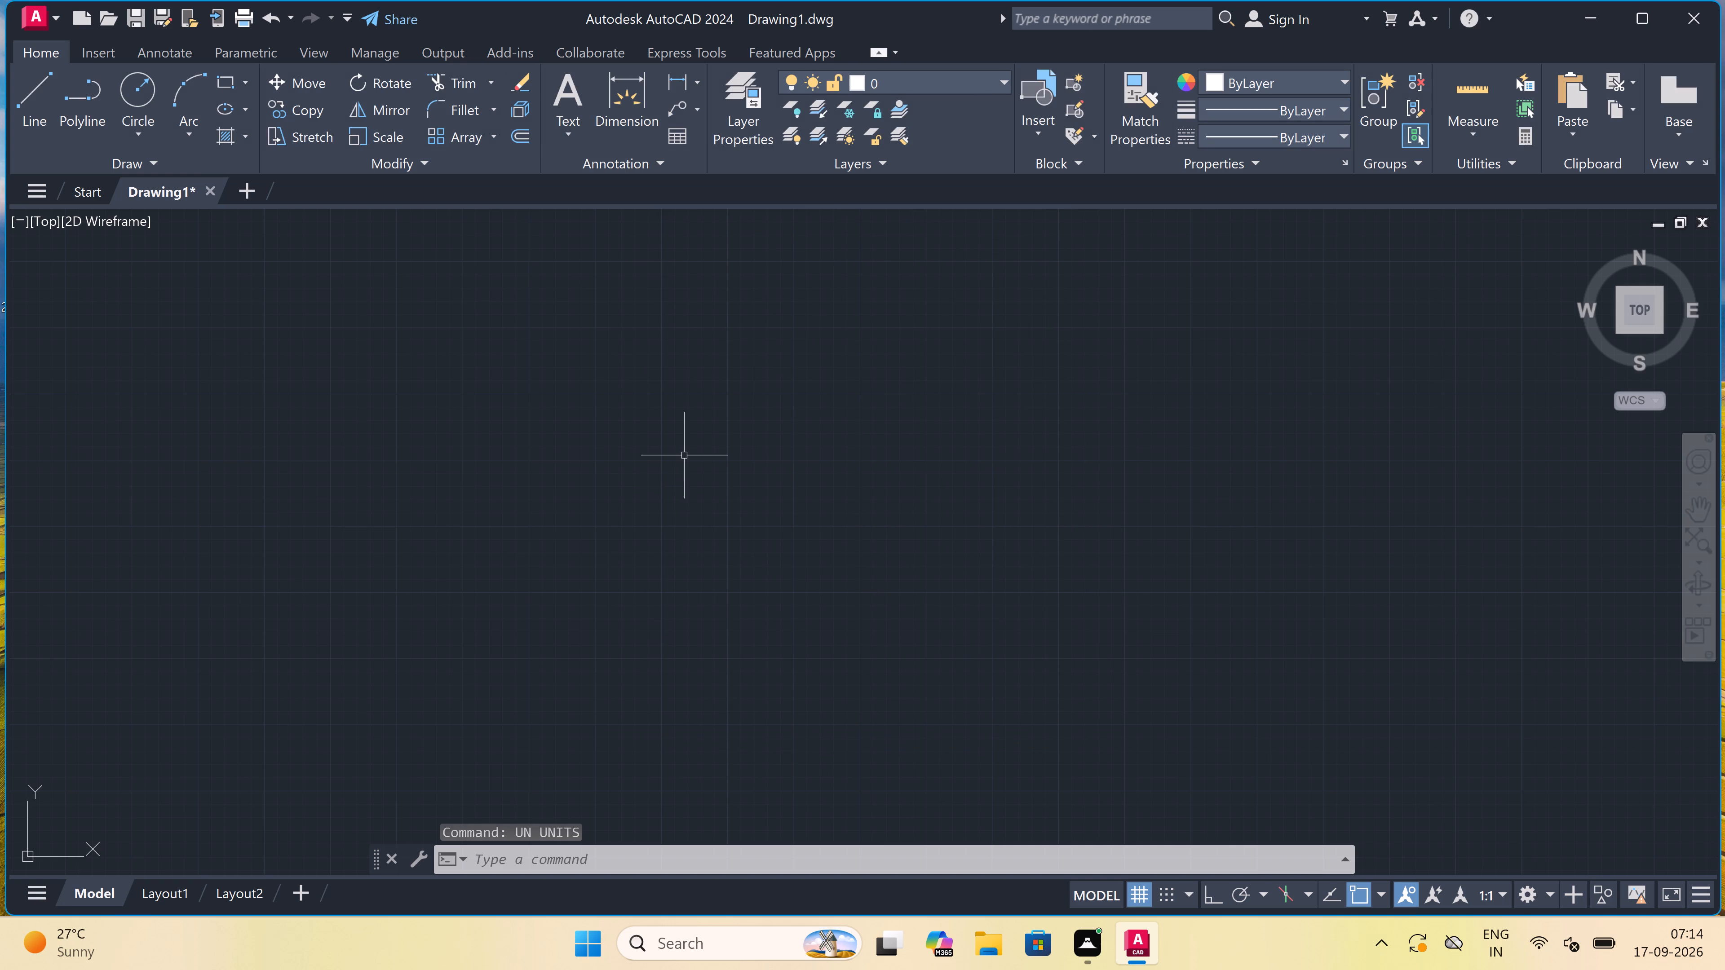
# Draw one vertical and one horizontal construction line crossing at a common point, with Ortho on.
pyautogui.write('xl')
pyautogui.press('space')
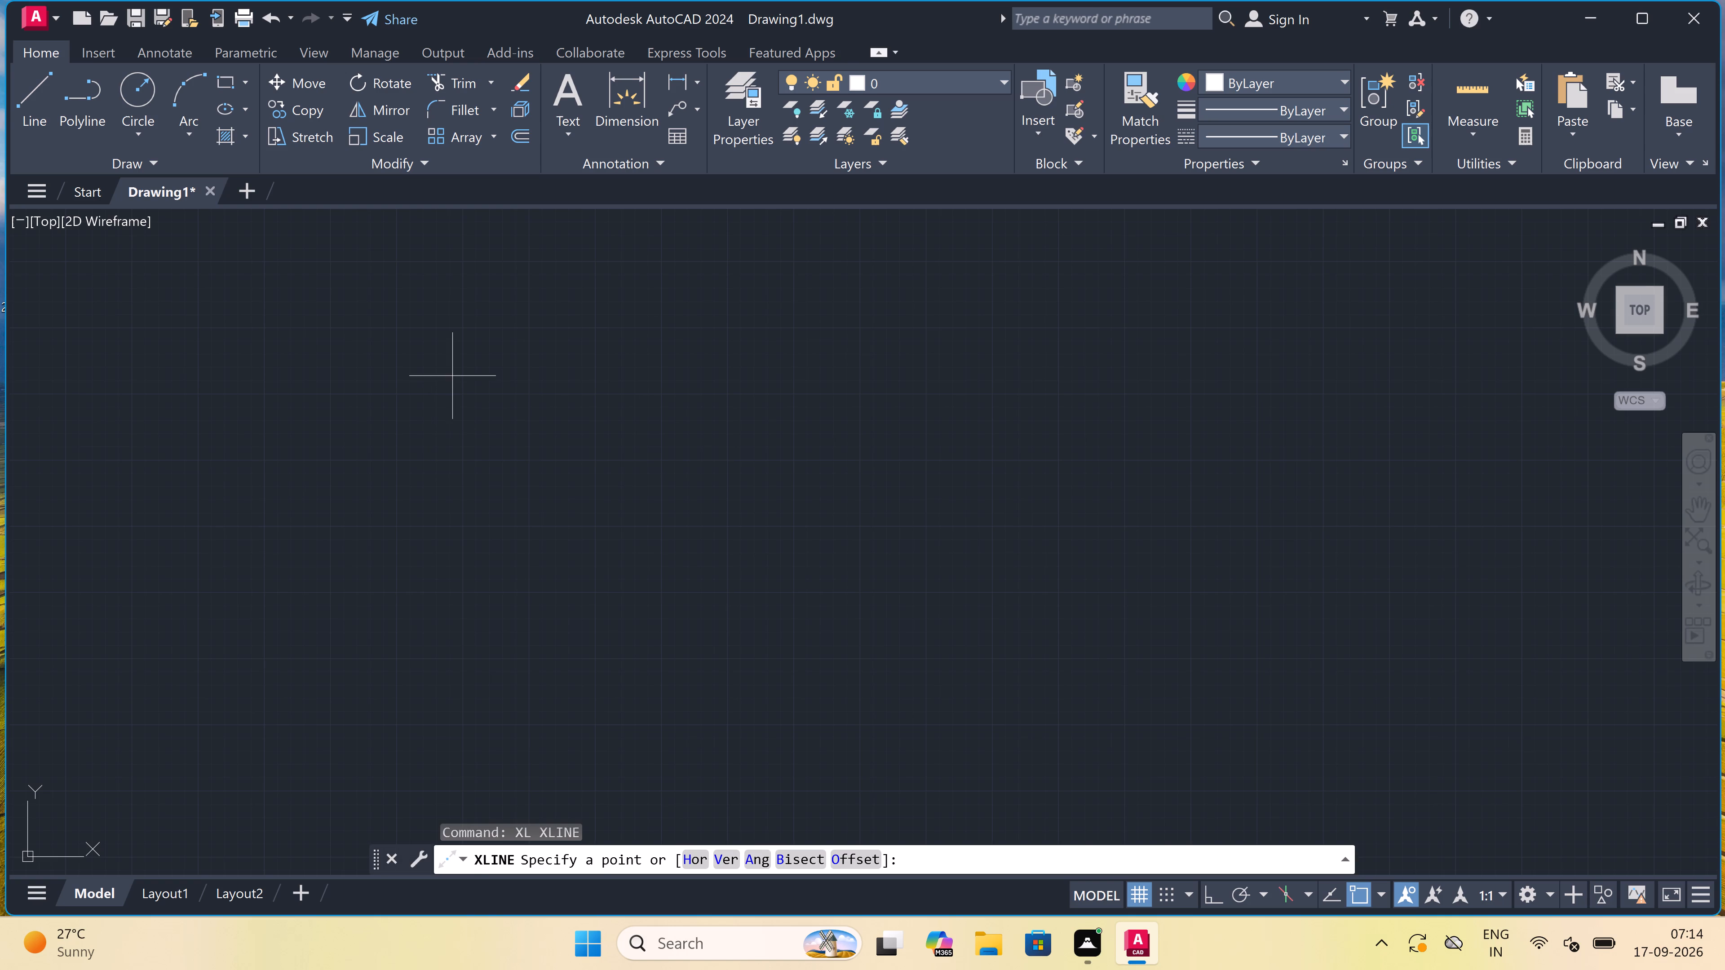
pyautogui.click(454, 374)
pyautogui.press('F8')
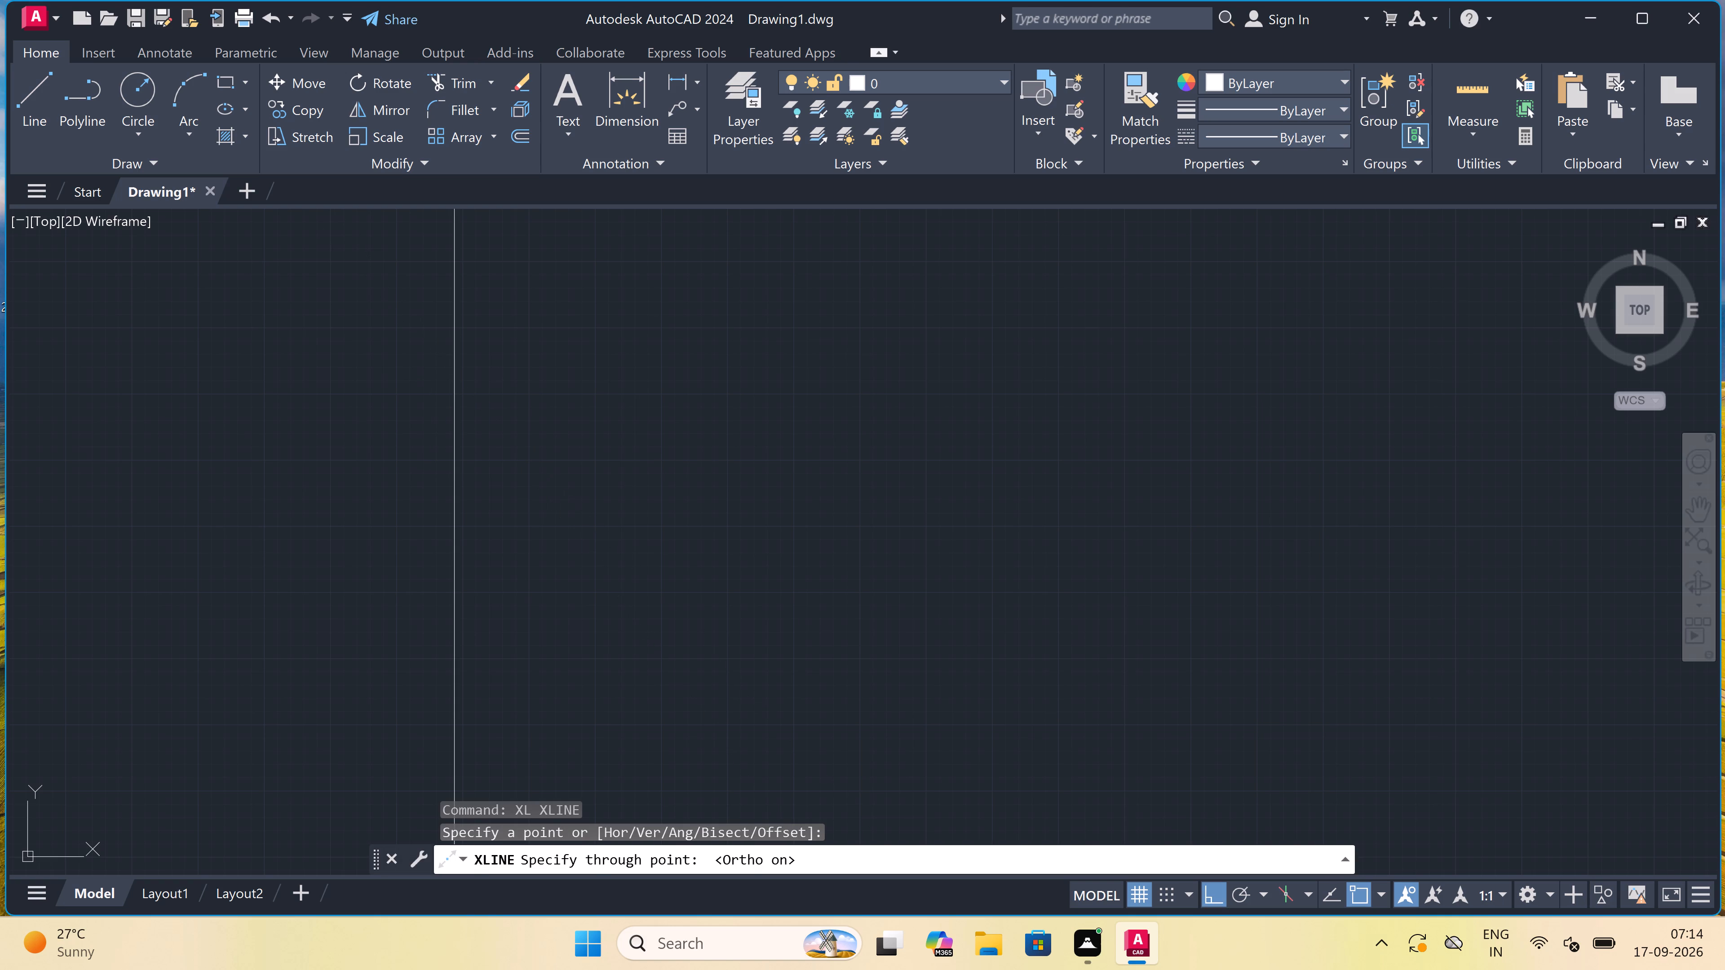
pyautogui.click(459, 380)
pyautogui.click(440, 309)
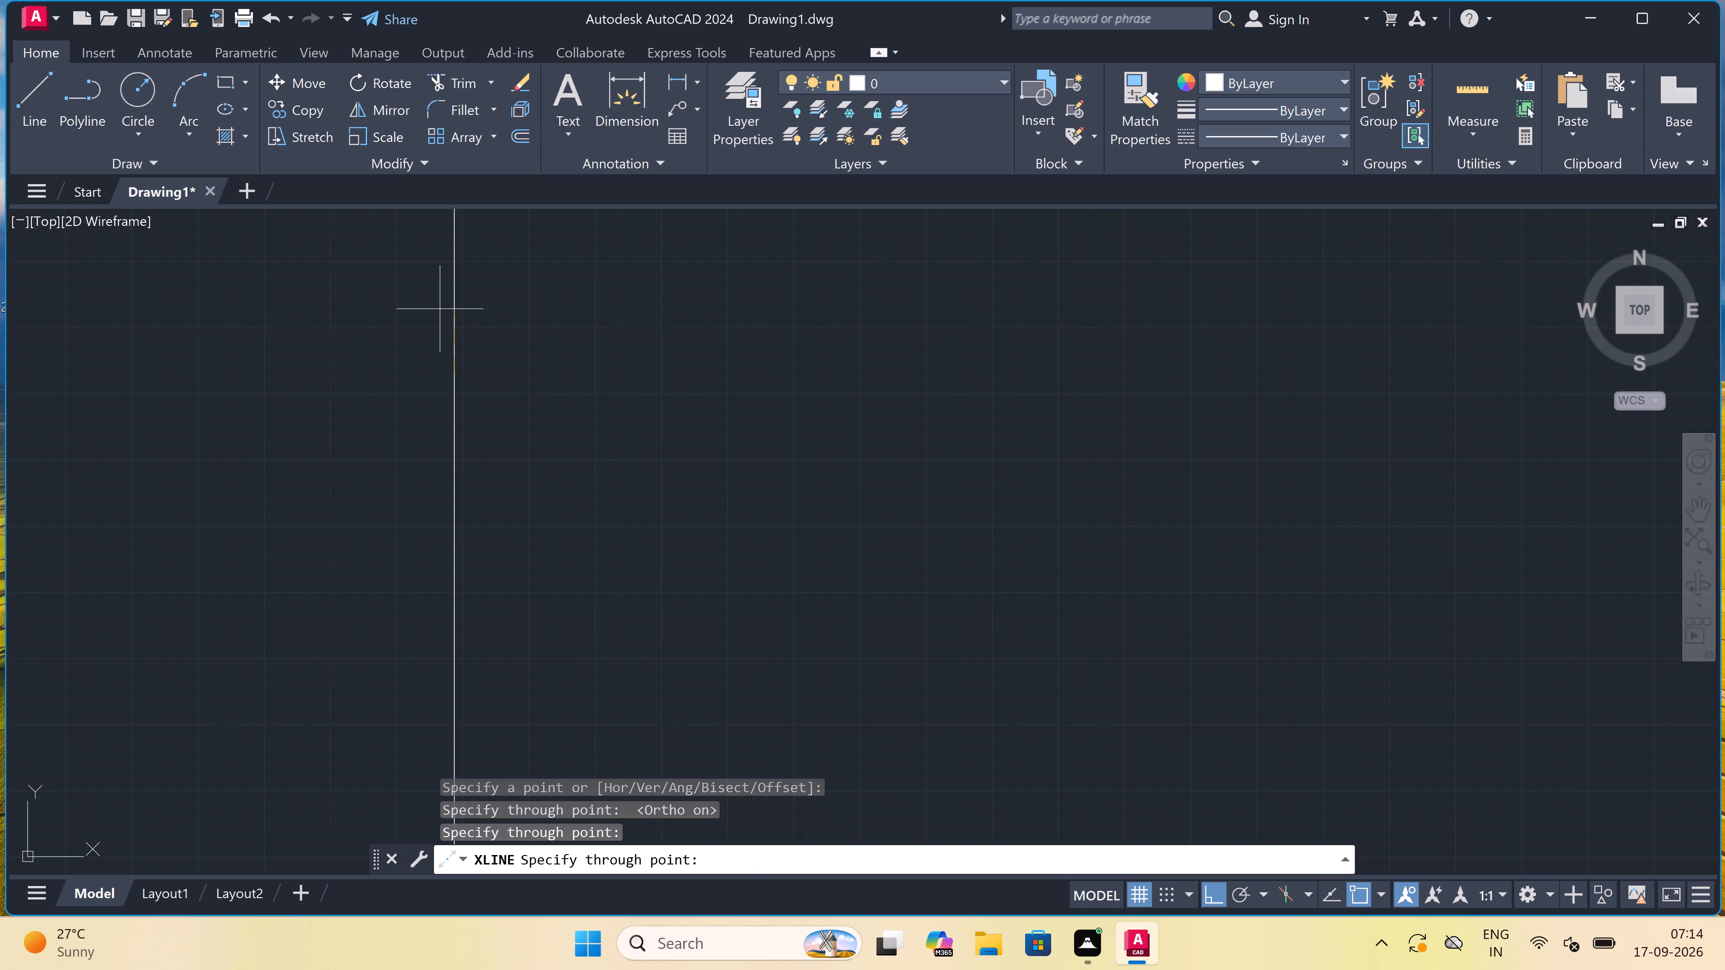
pyautogui.click(369, 355)
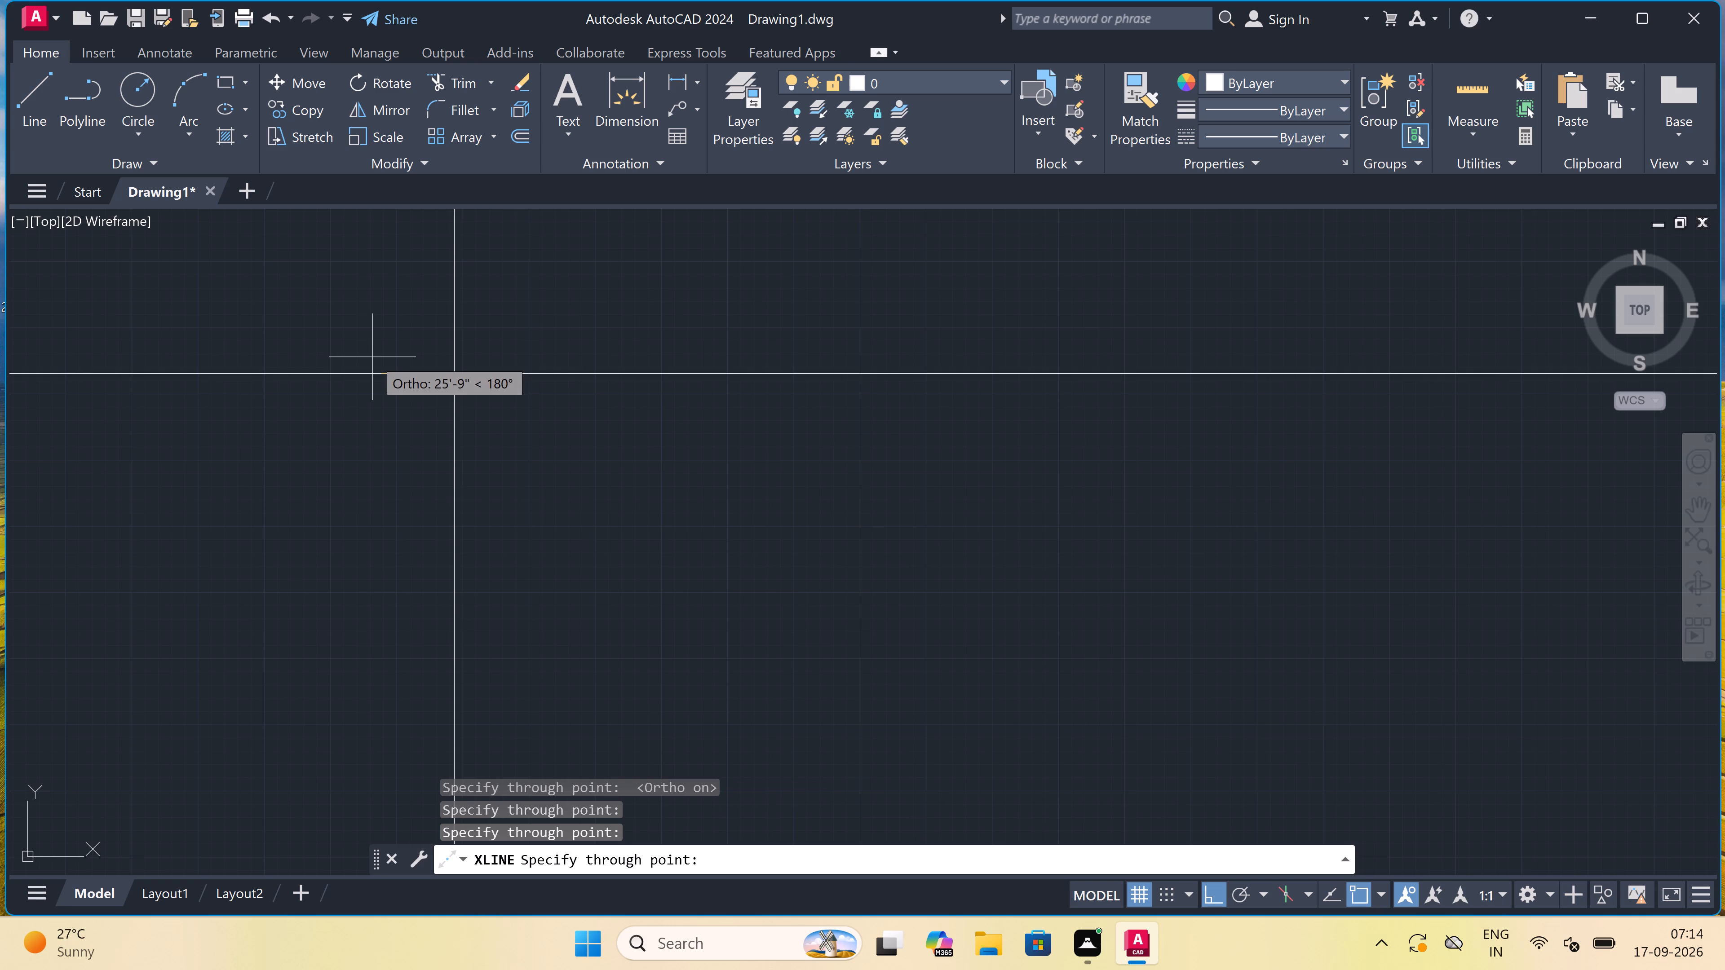
pyautogui.press('Escape')
# Trim the construction lines above and to the left of their intersection to form the plan's upper-left corner.
pyautogui.scroll(4, 414, 372)
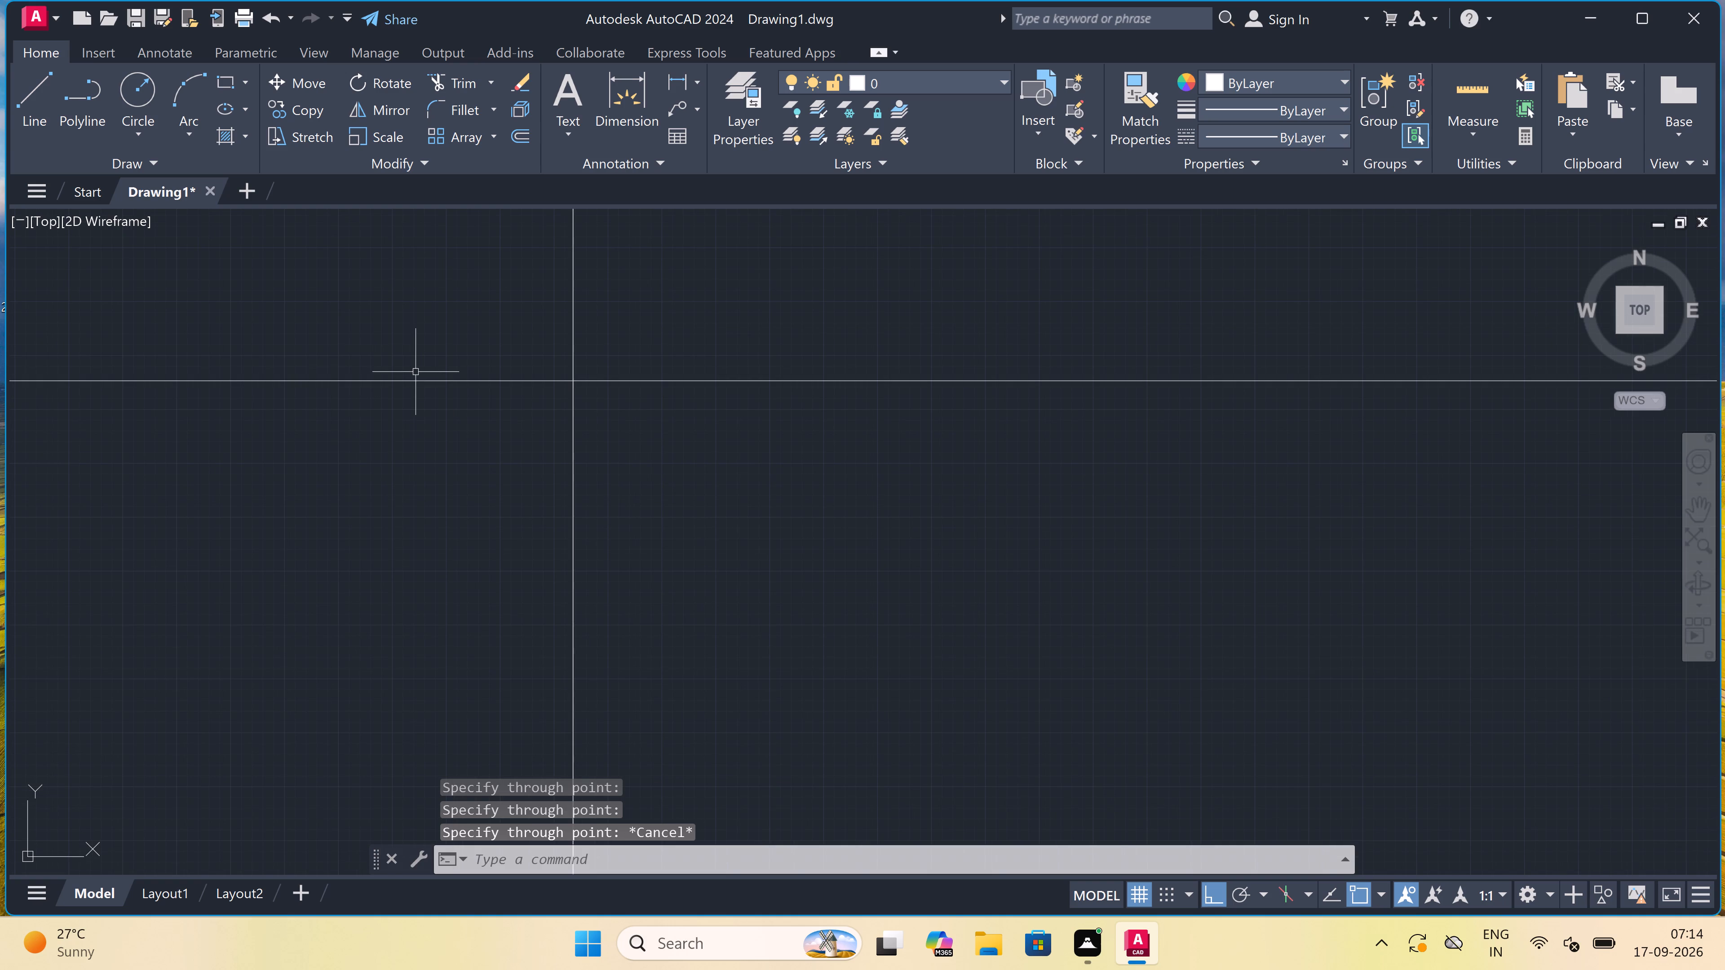
pyautogui.write('tr')
pyautogui.press('space')
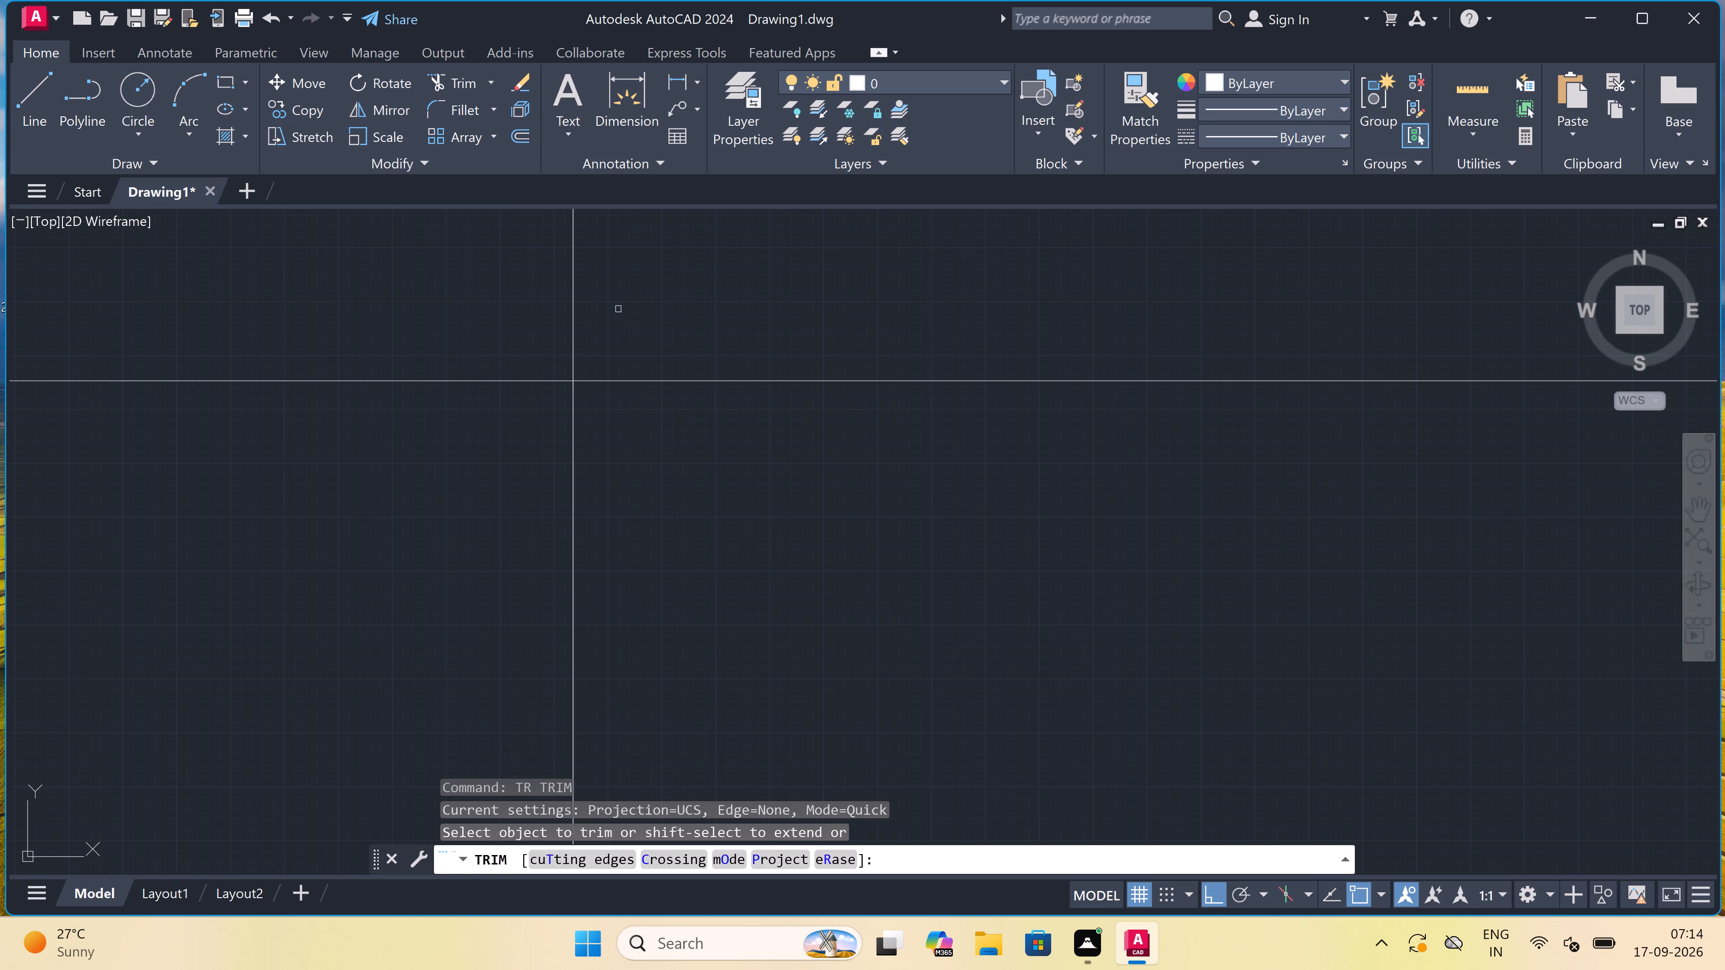
pyautogui.click(618, 309)
pyautogui.click(69, 524)
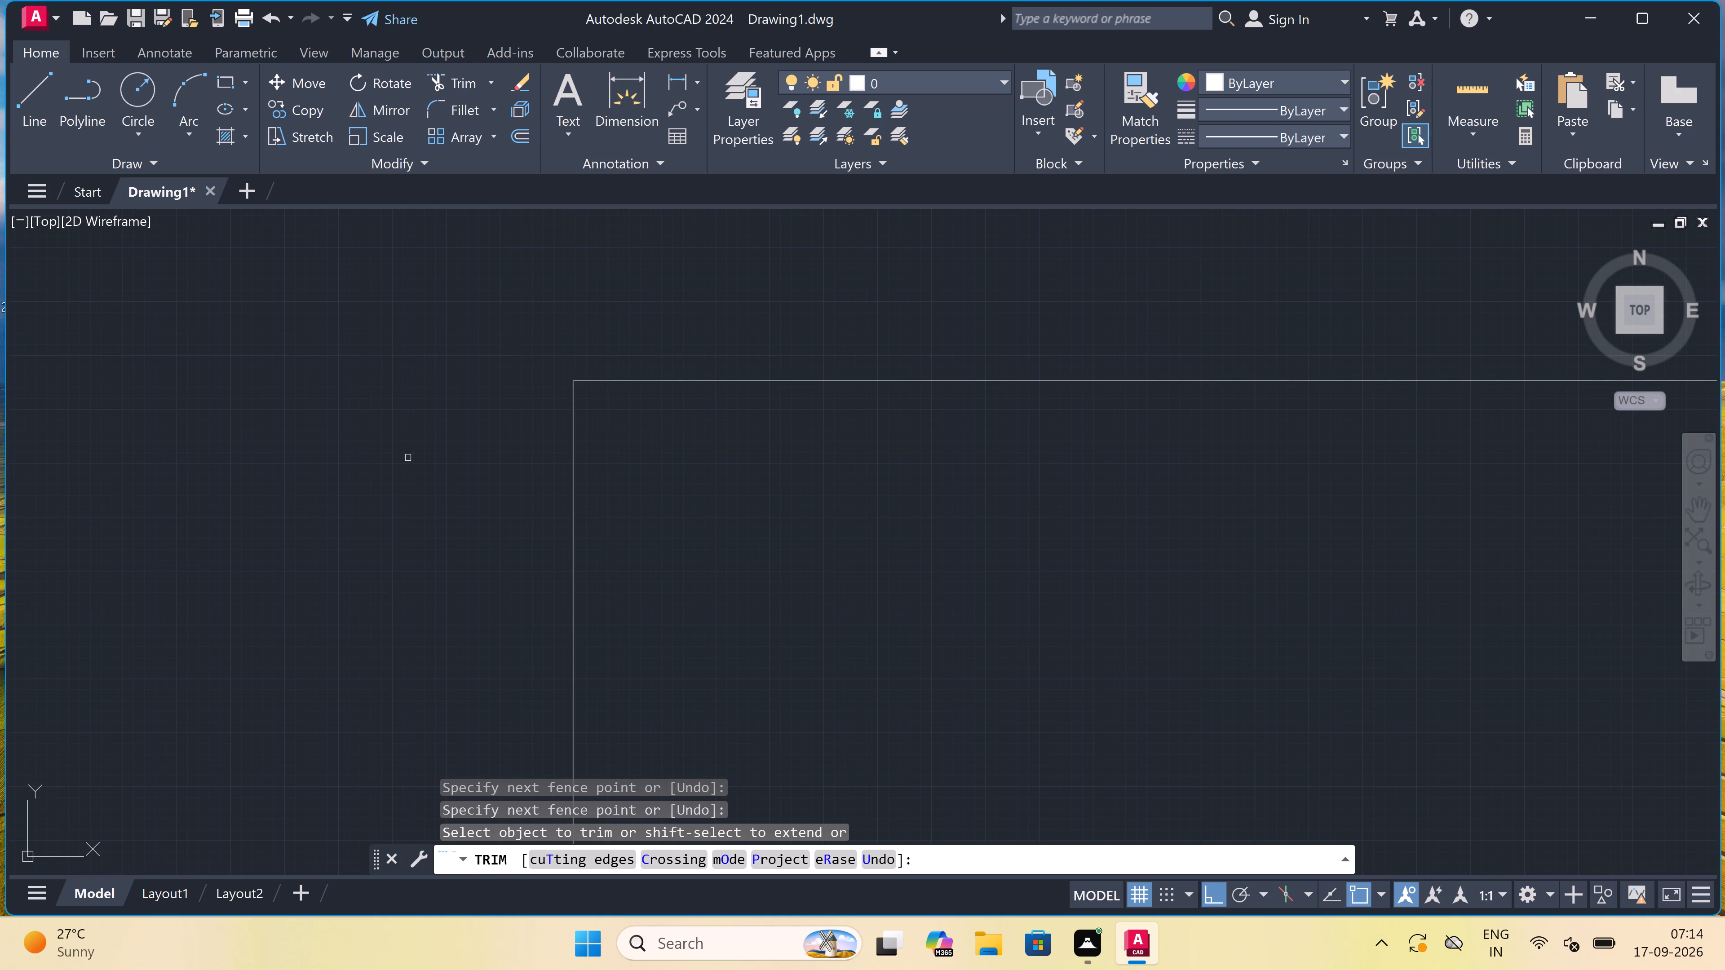
pyautogui.press('Escape')
# Offset the top and left outer wall lines 9" inward to form the exterior wall thickness.
pyautogui.scroll(3, 595, 381)
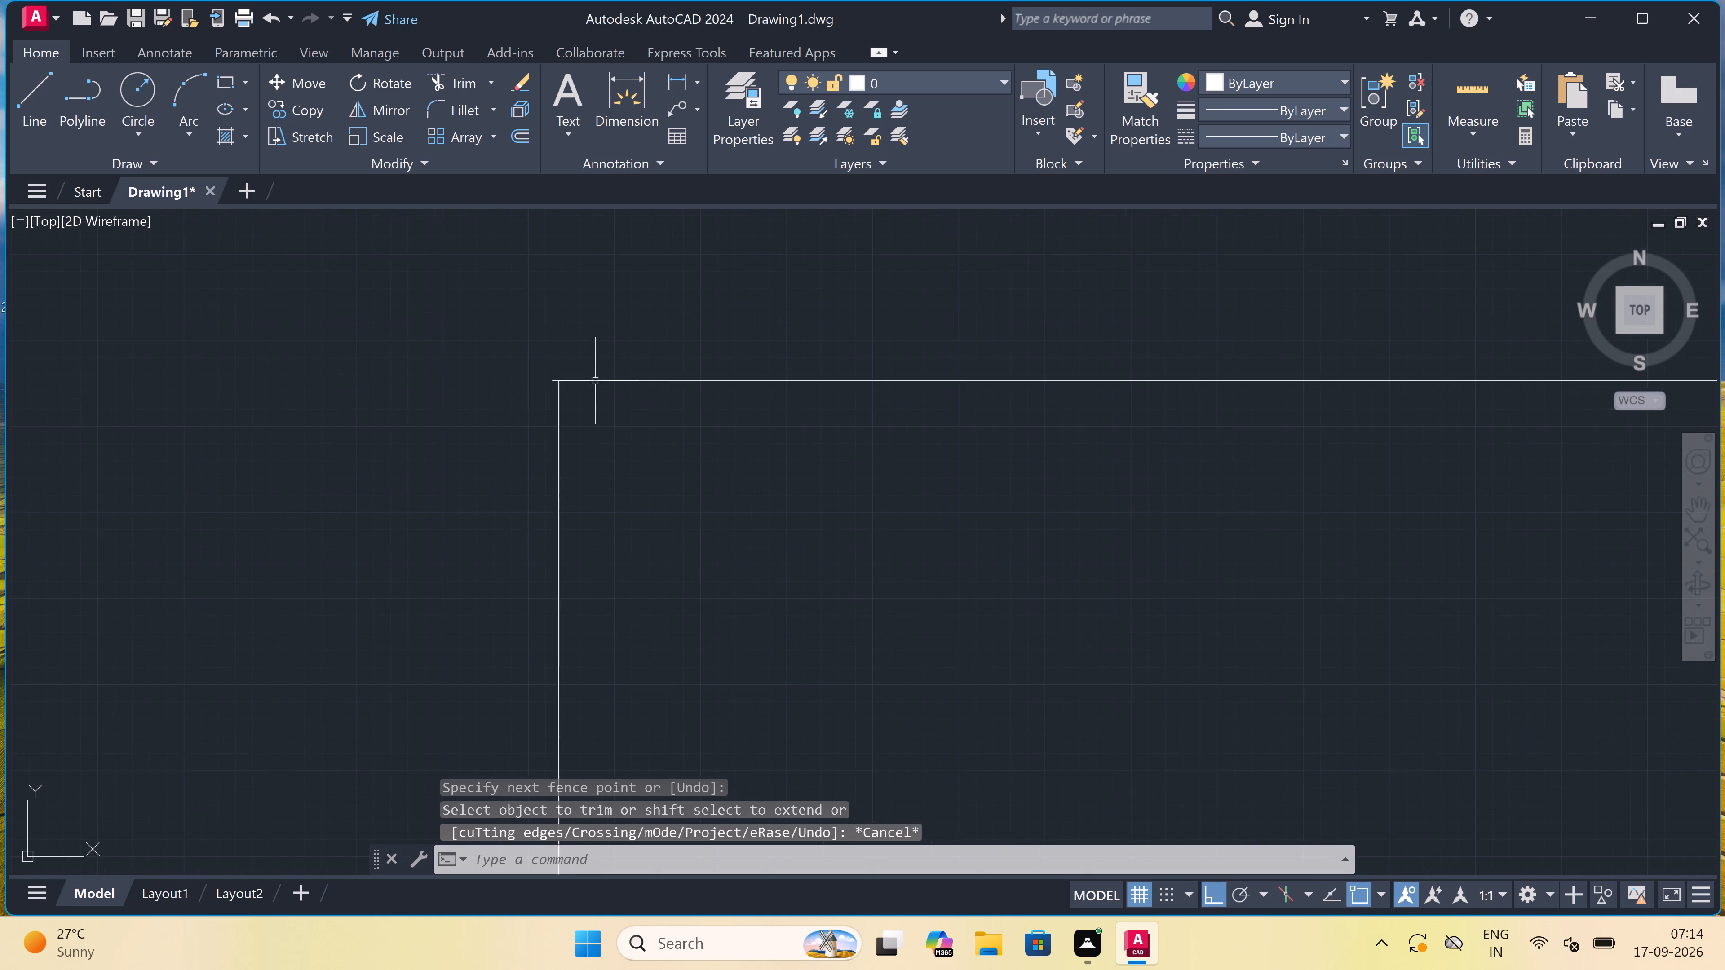
pyautogui.press('o')
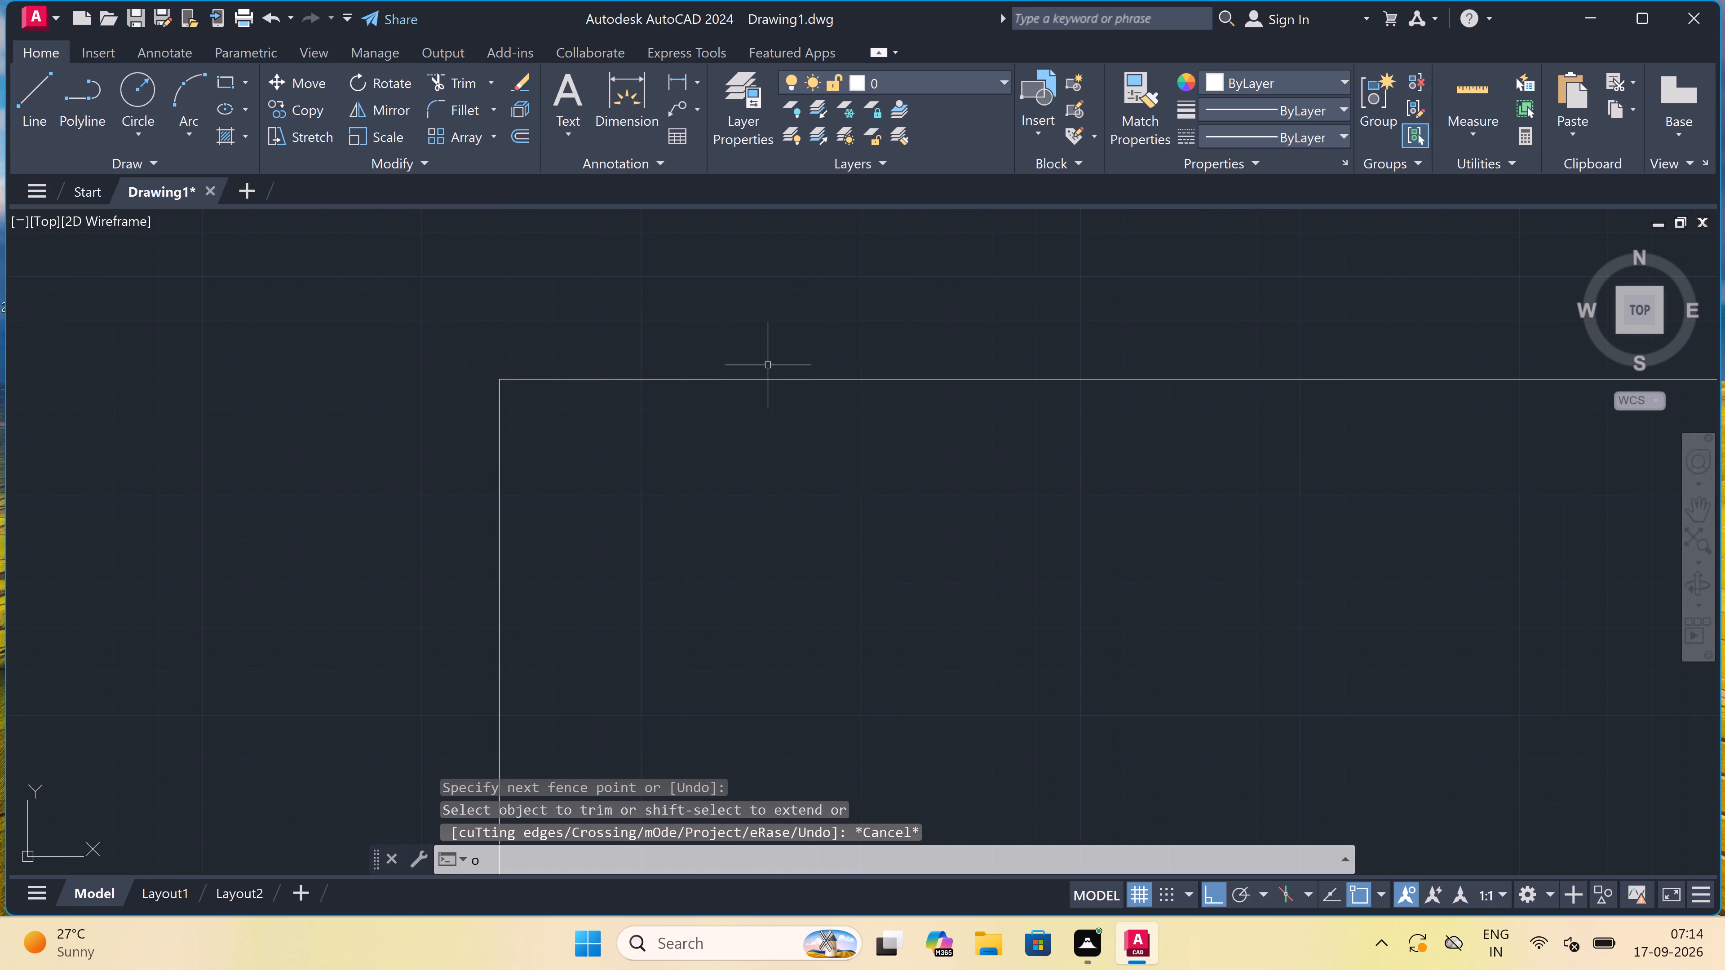
pyautogui.press('space')
pyautogui.click(893, 375)
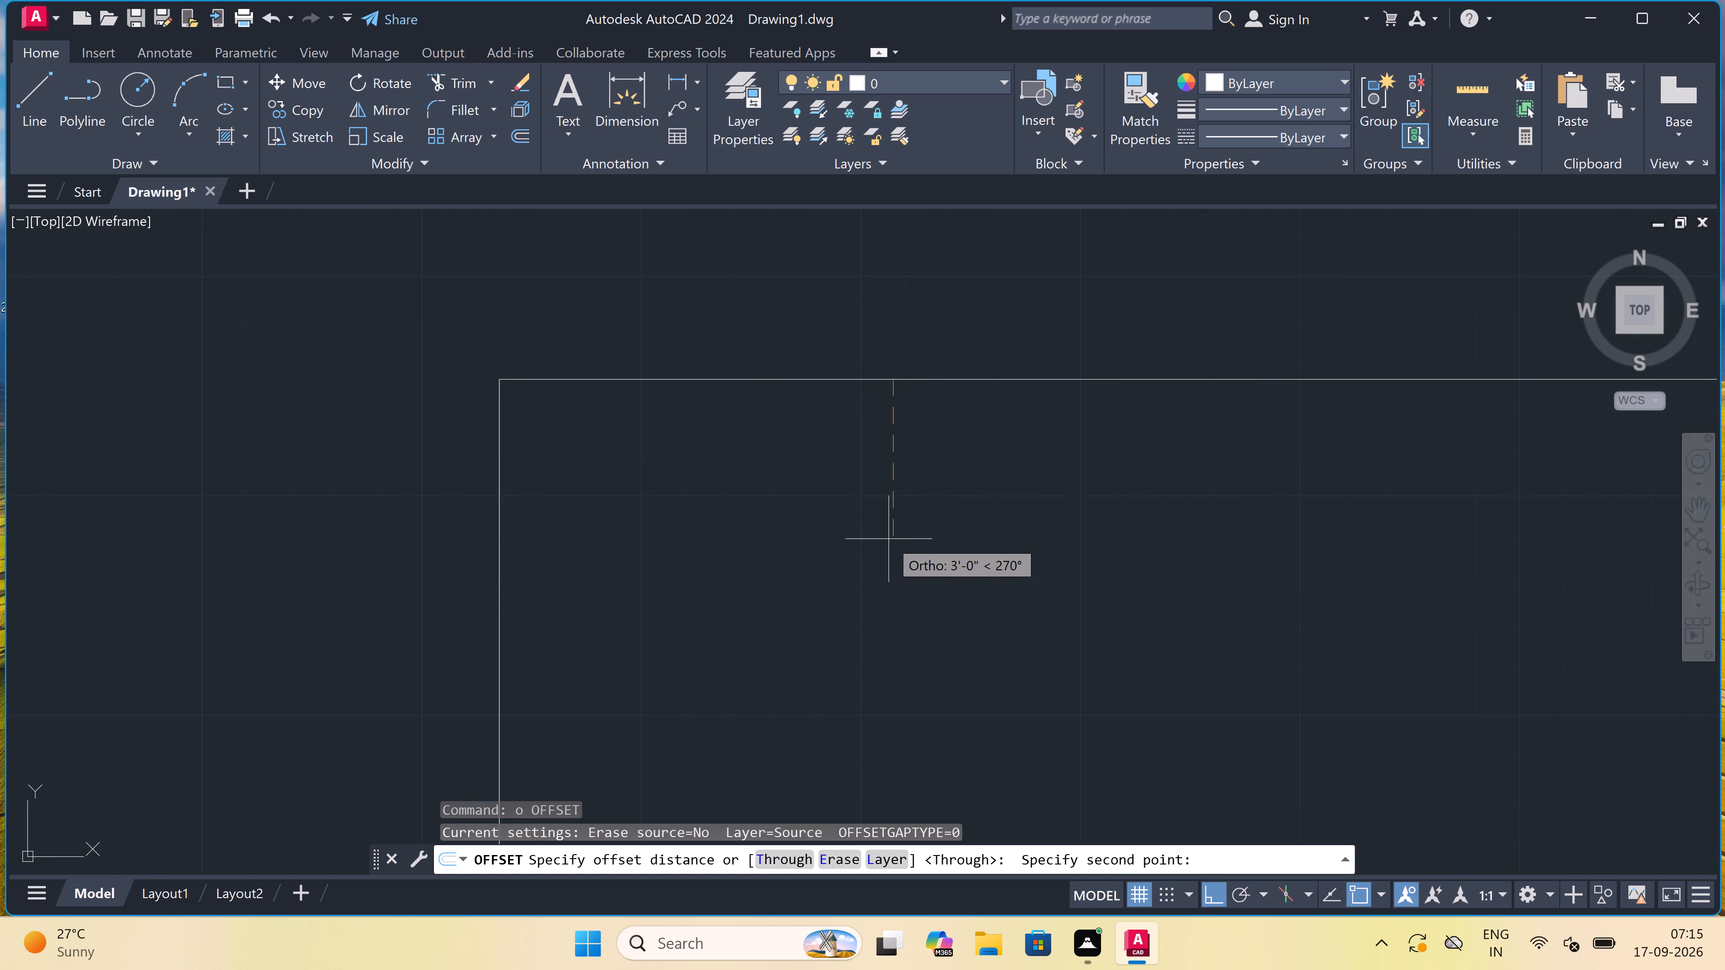
pyautogui.press('0')
pyautogui.press('BackSpace')
pyautogui.write('9"')
pyautogui.press('space')
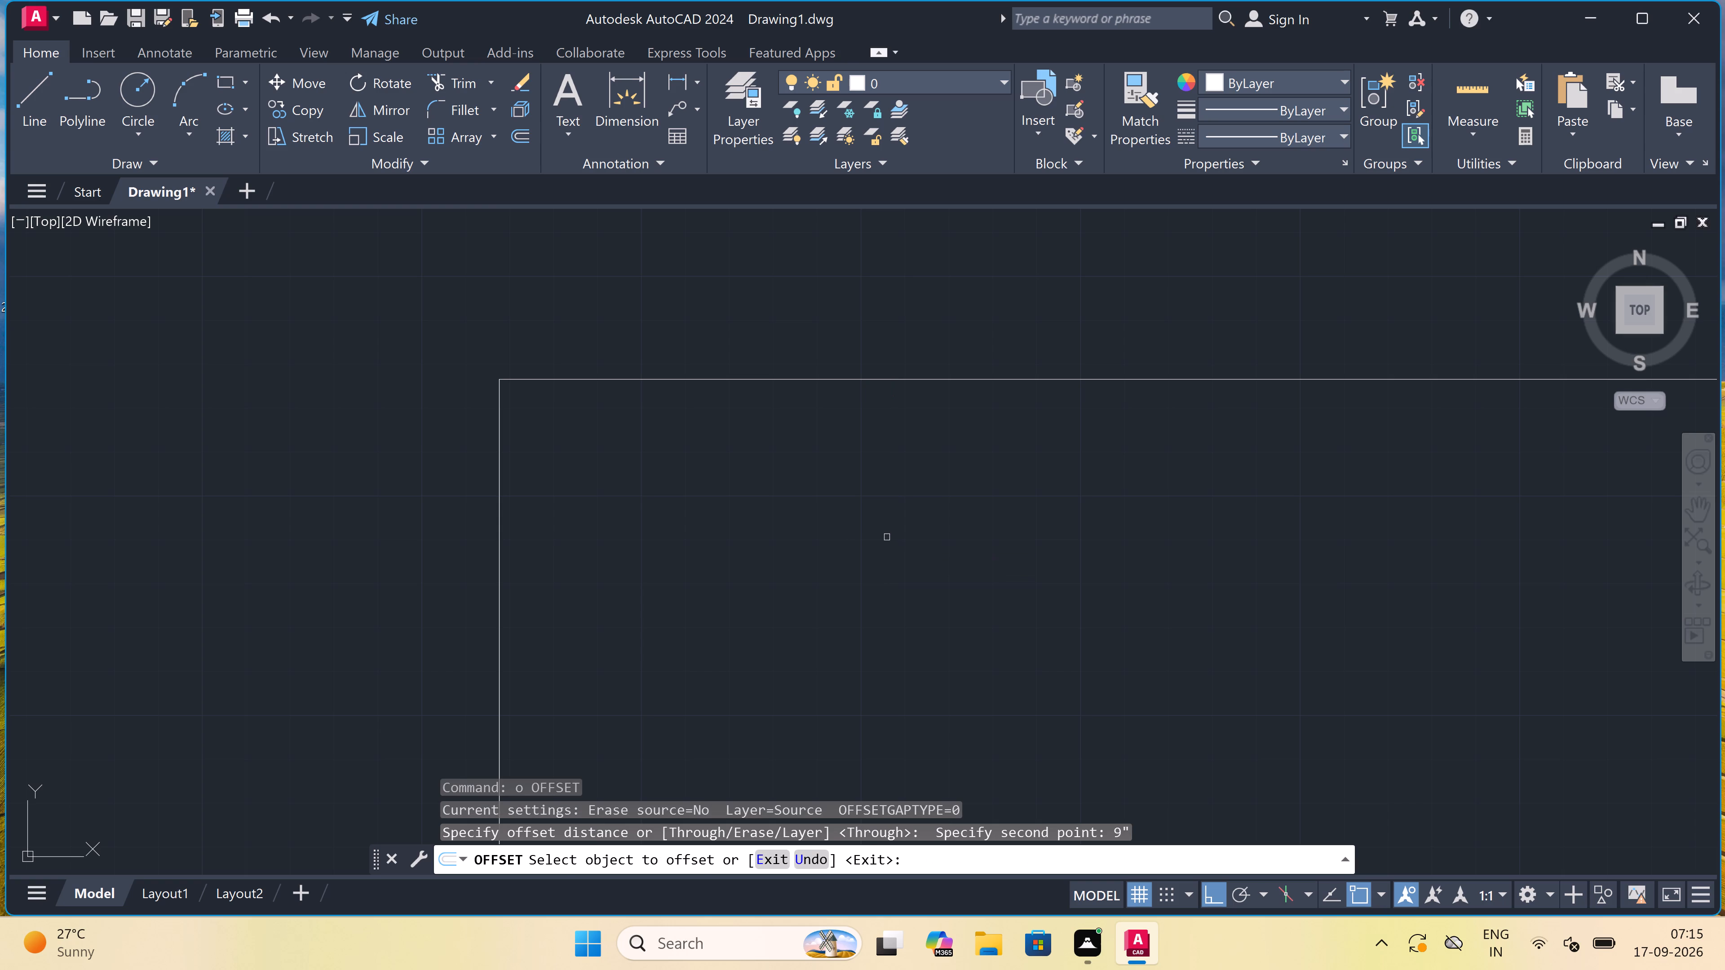
pyautogui.click(923, 380)
pyautogui.click(919, 419)
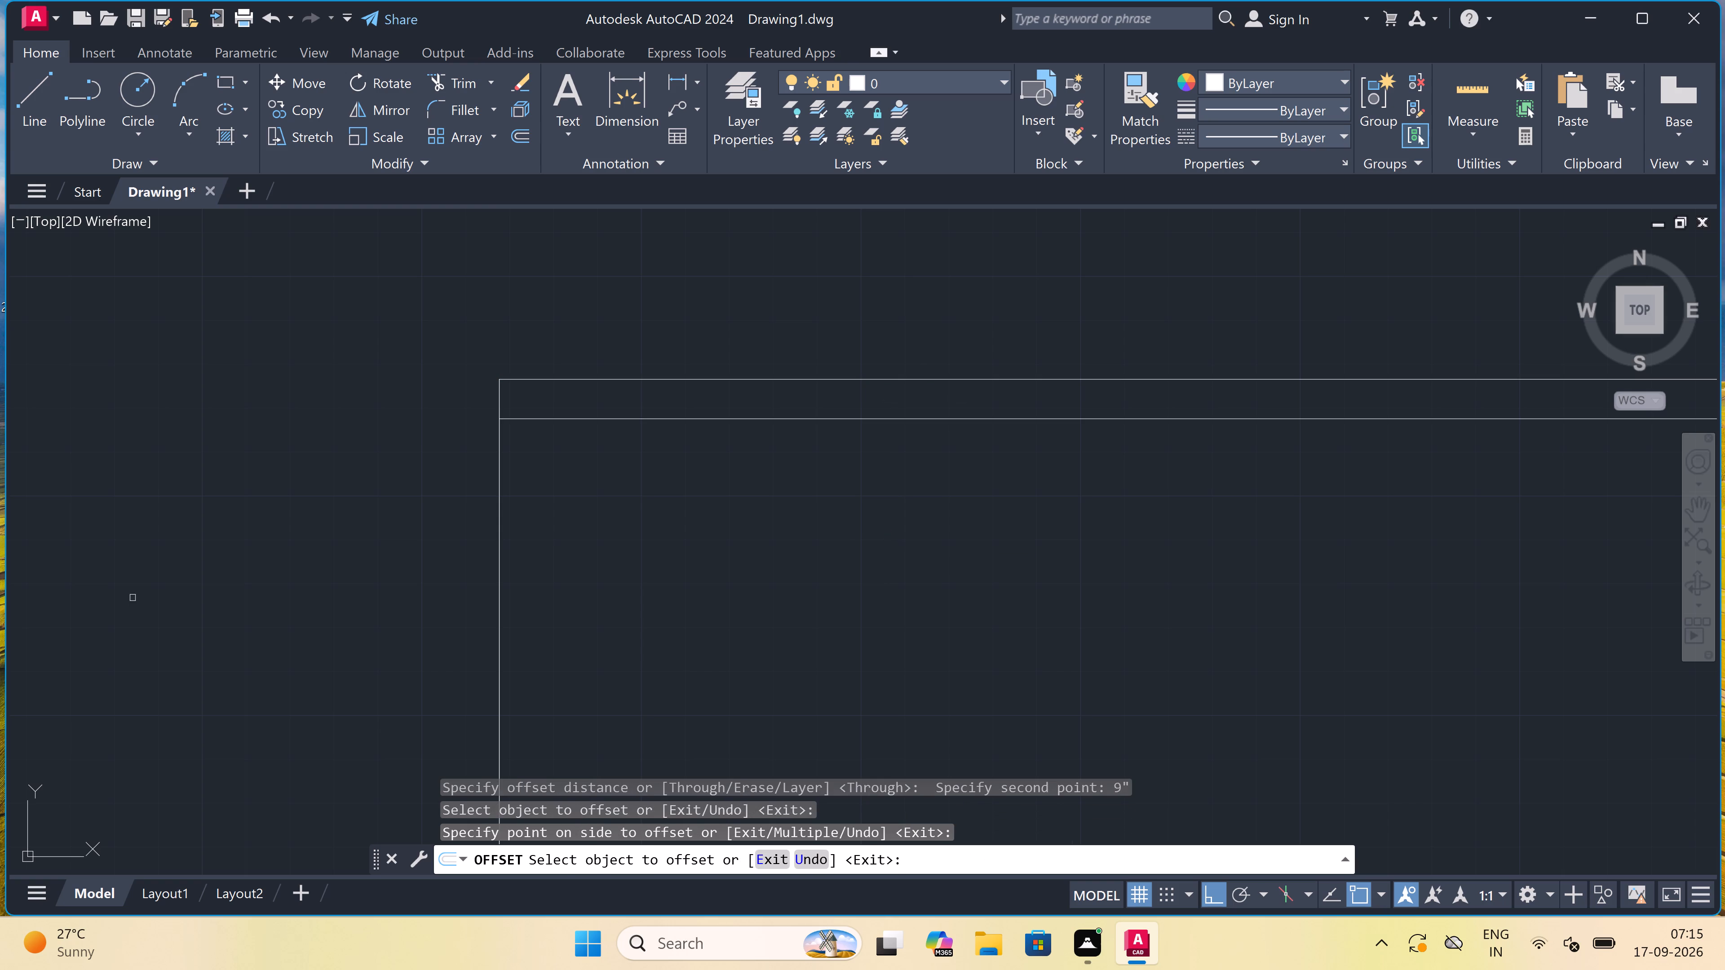
pyautogui.click(500, 437)
pyautogui.click(587, 444)
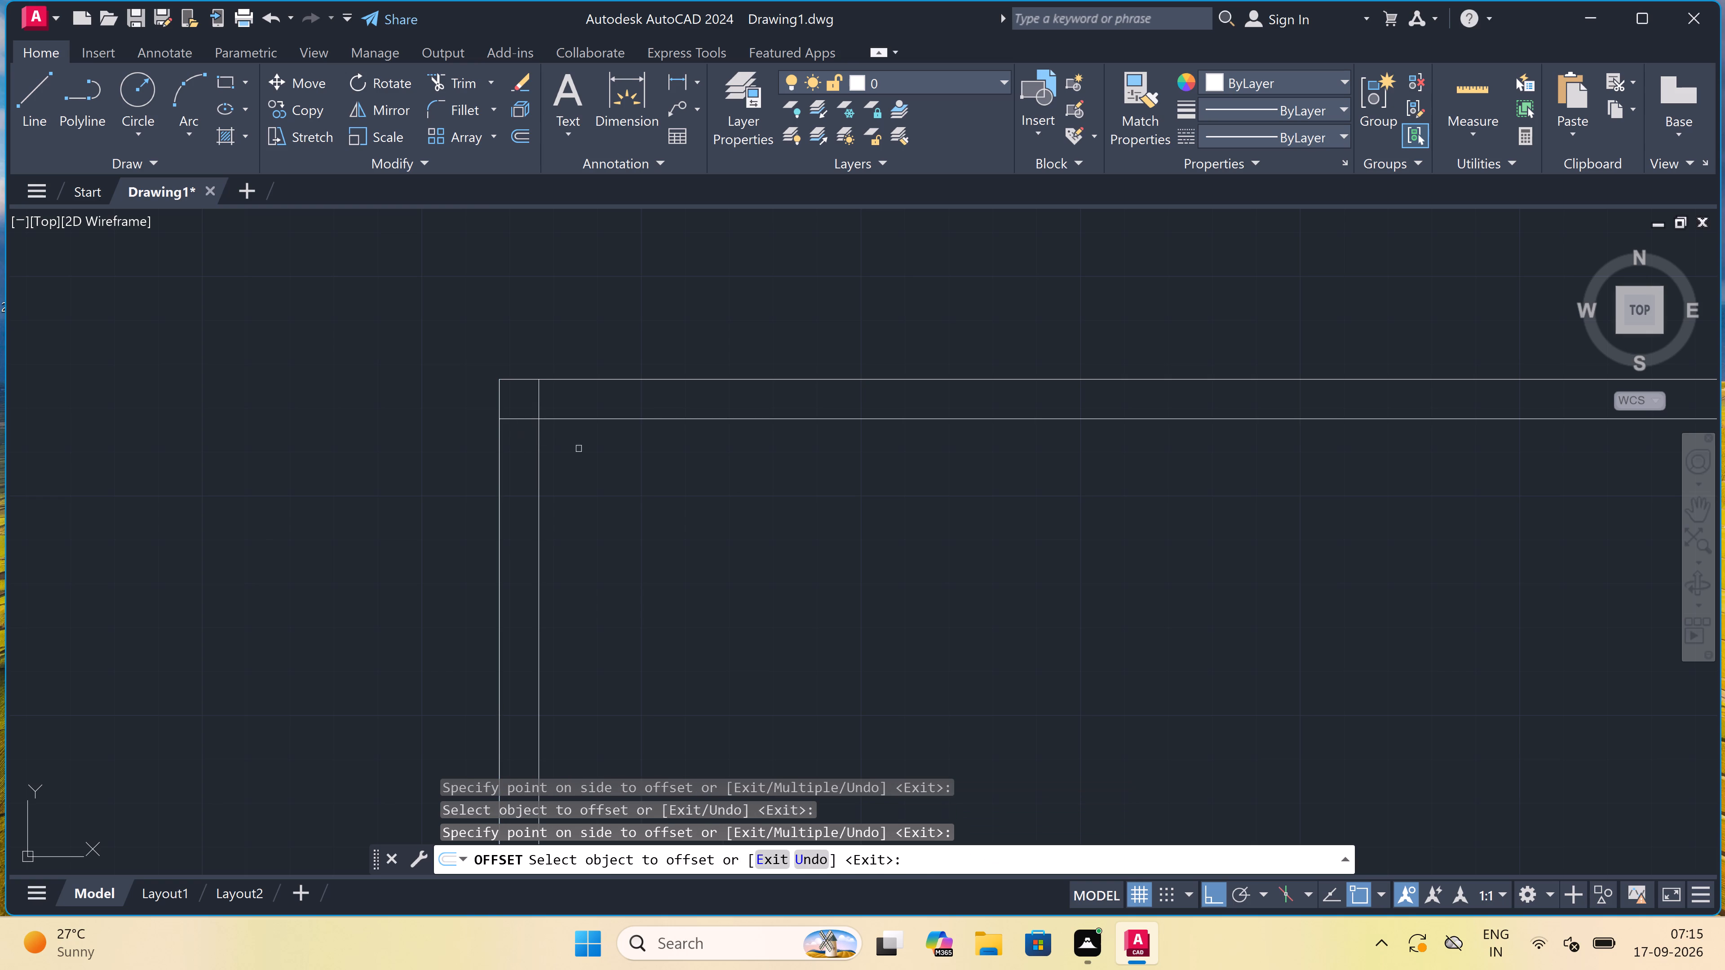
pyautogui.press('Escape')
# Offset the inner line of the top wall 4' downward to mark the first room's depth.
pyautogui.write('o')
pyautogui.press('space')
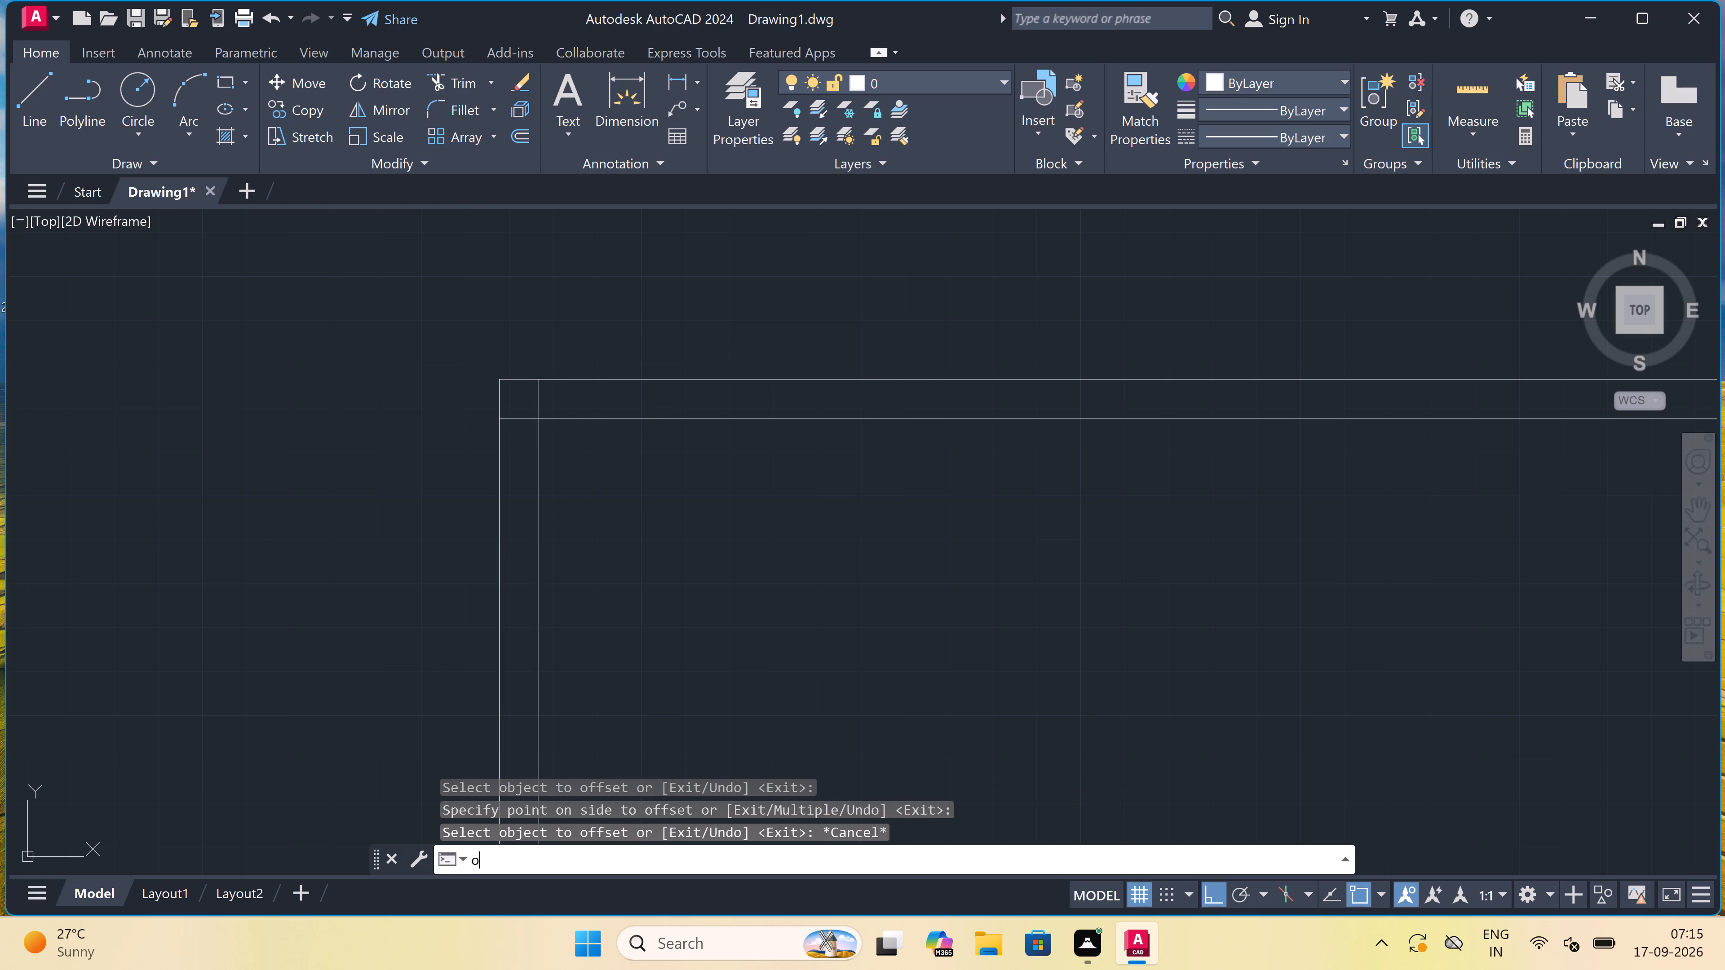
pyautogui.moveTo(688, 424); pyautogui.dragTo(698, 452)
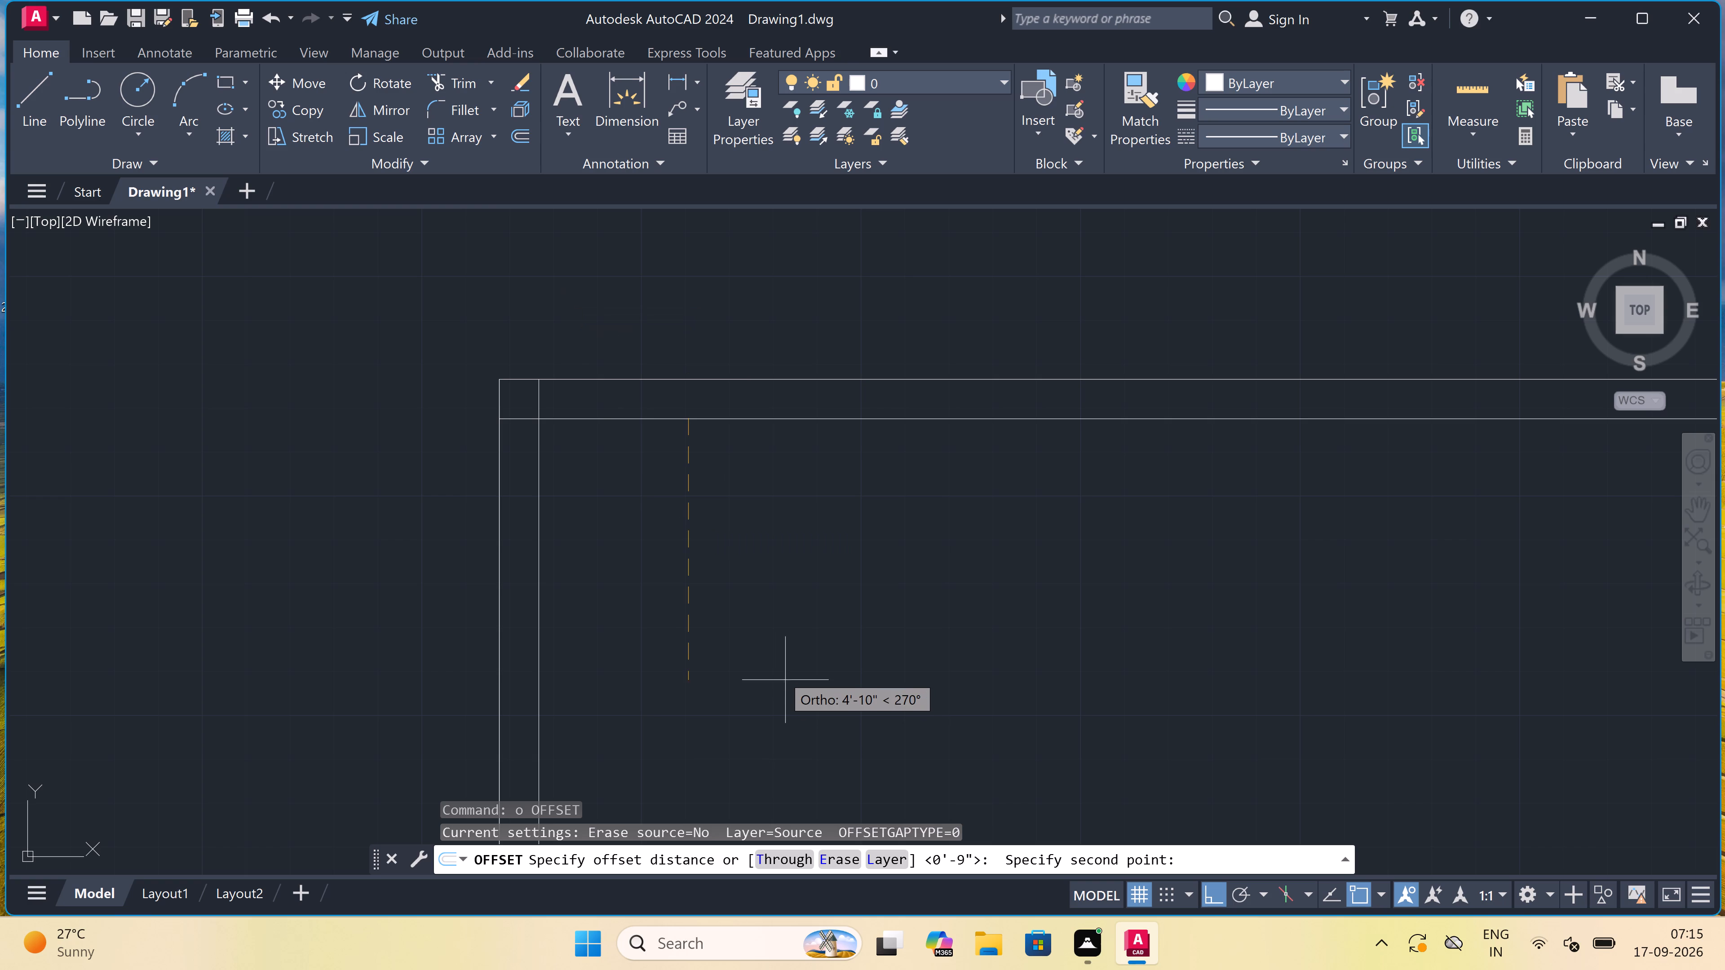
pyautogui.write("4'")
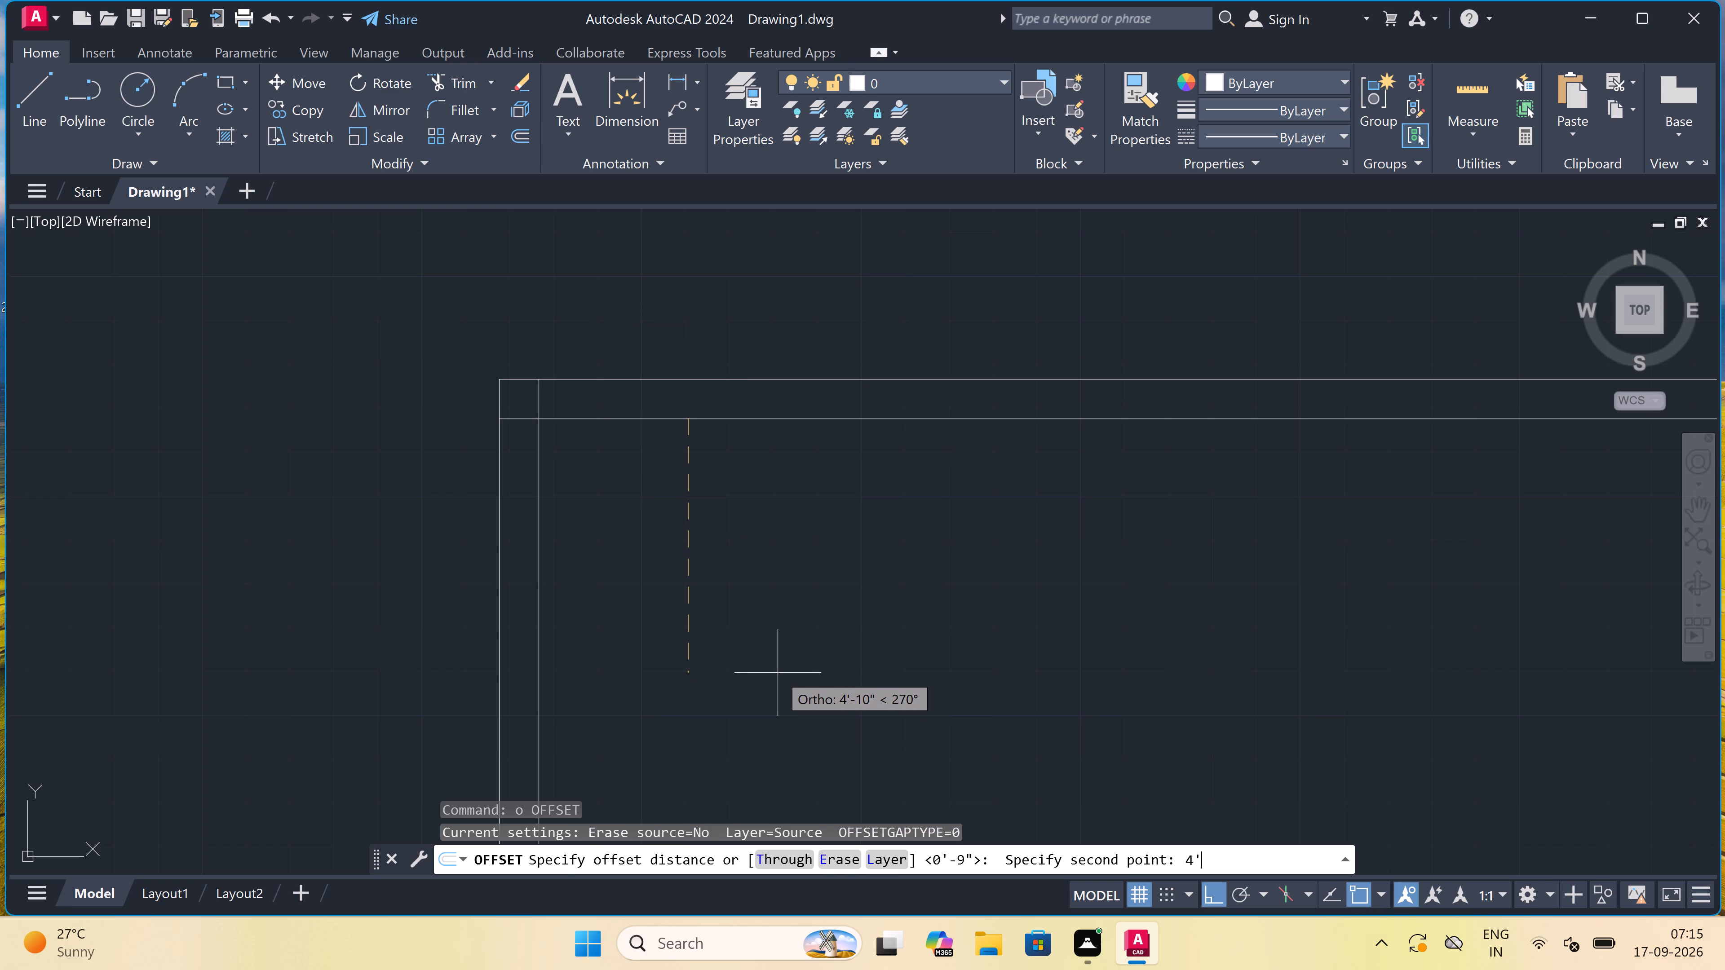
pyautogui.press('space')
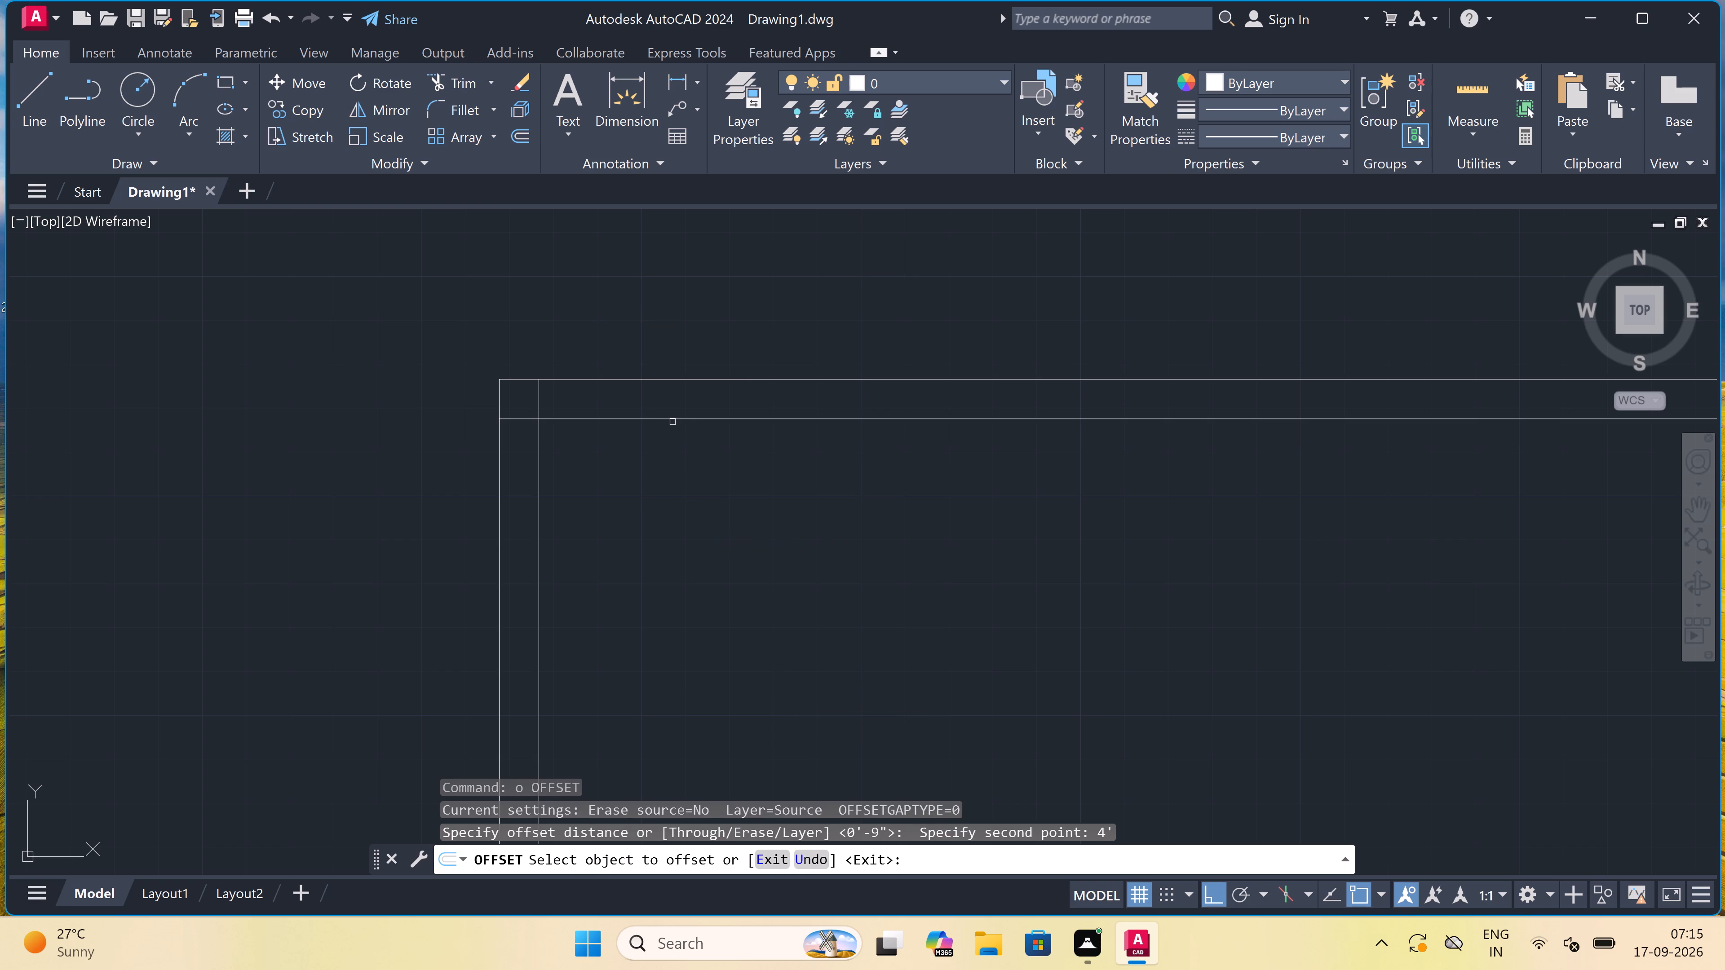
pyautogui.click(672, 422)
pyautogui.click(672, 430)
pyautogui.press('Escape')
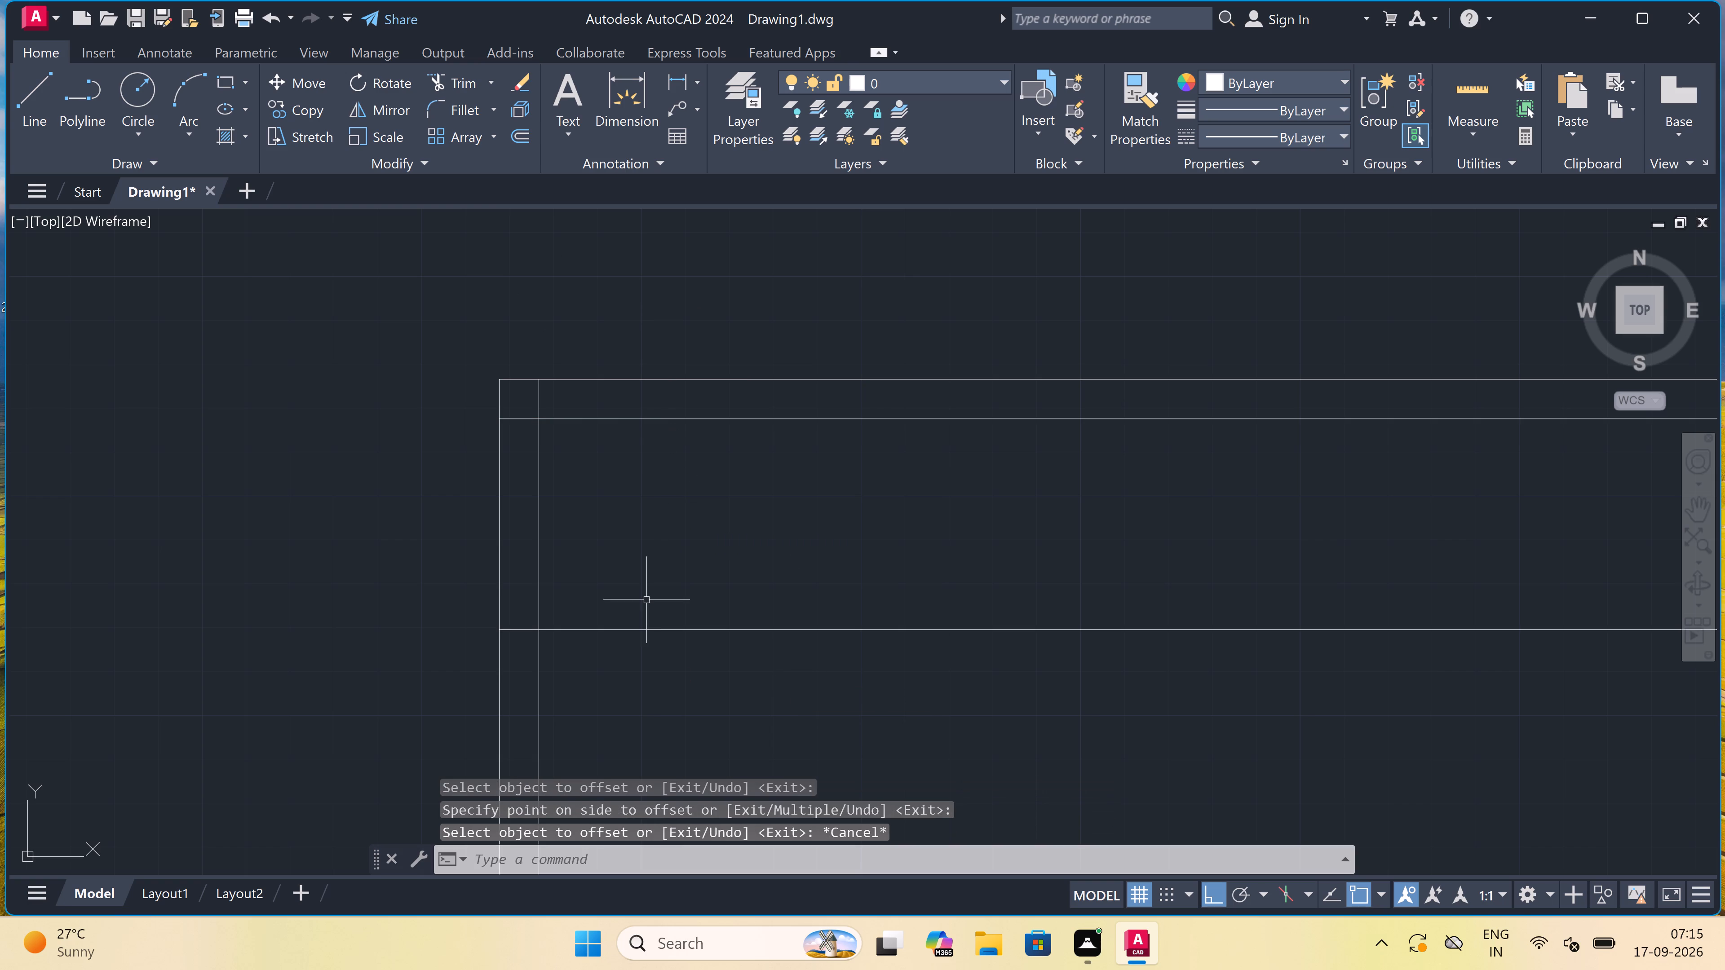
# Offset the new horizontal room line 4.5" downward to form an interior partition wall.
pyautogui.press('space')
pyautogui.moveTo(645, 624); pyautogui.dragTo(649, 632)
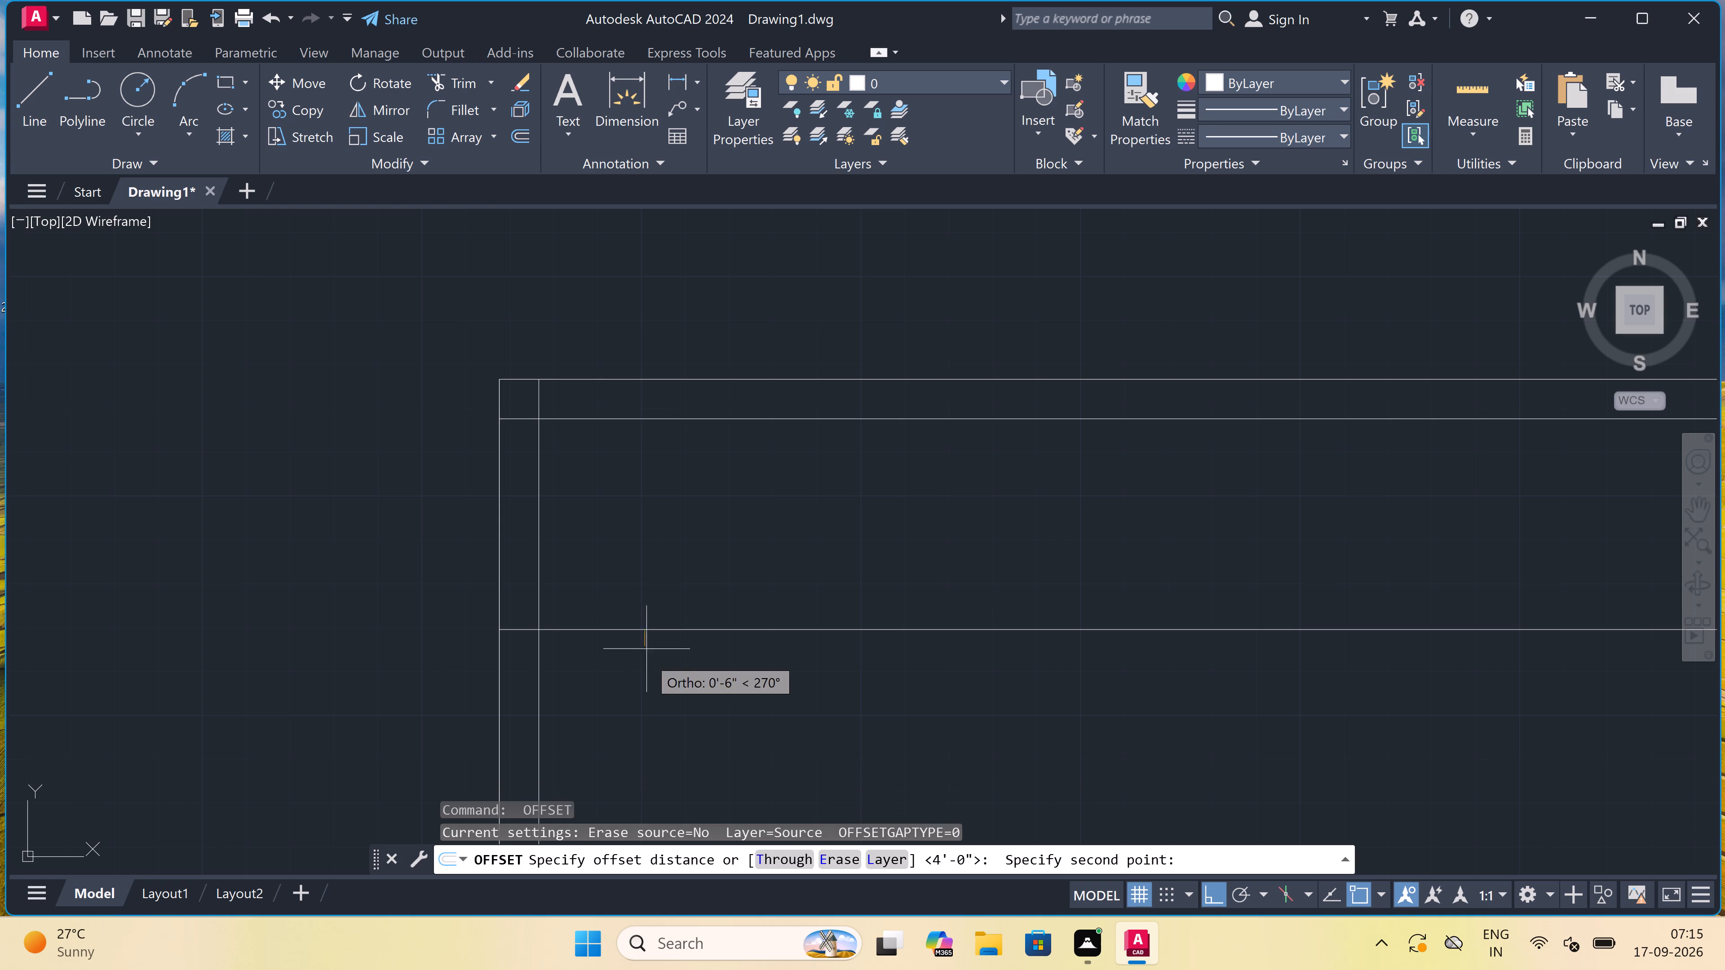
pyautogui.write('4.5%"')
pyautogui.press('space')
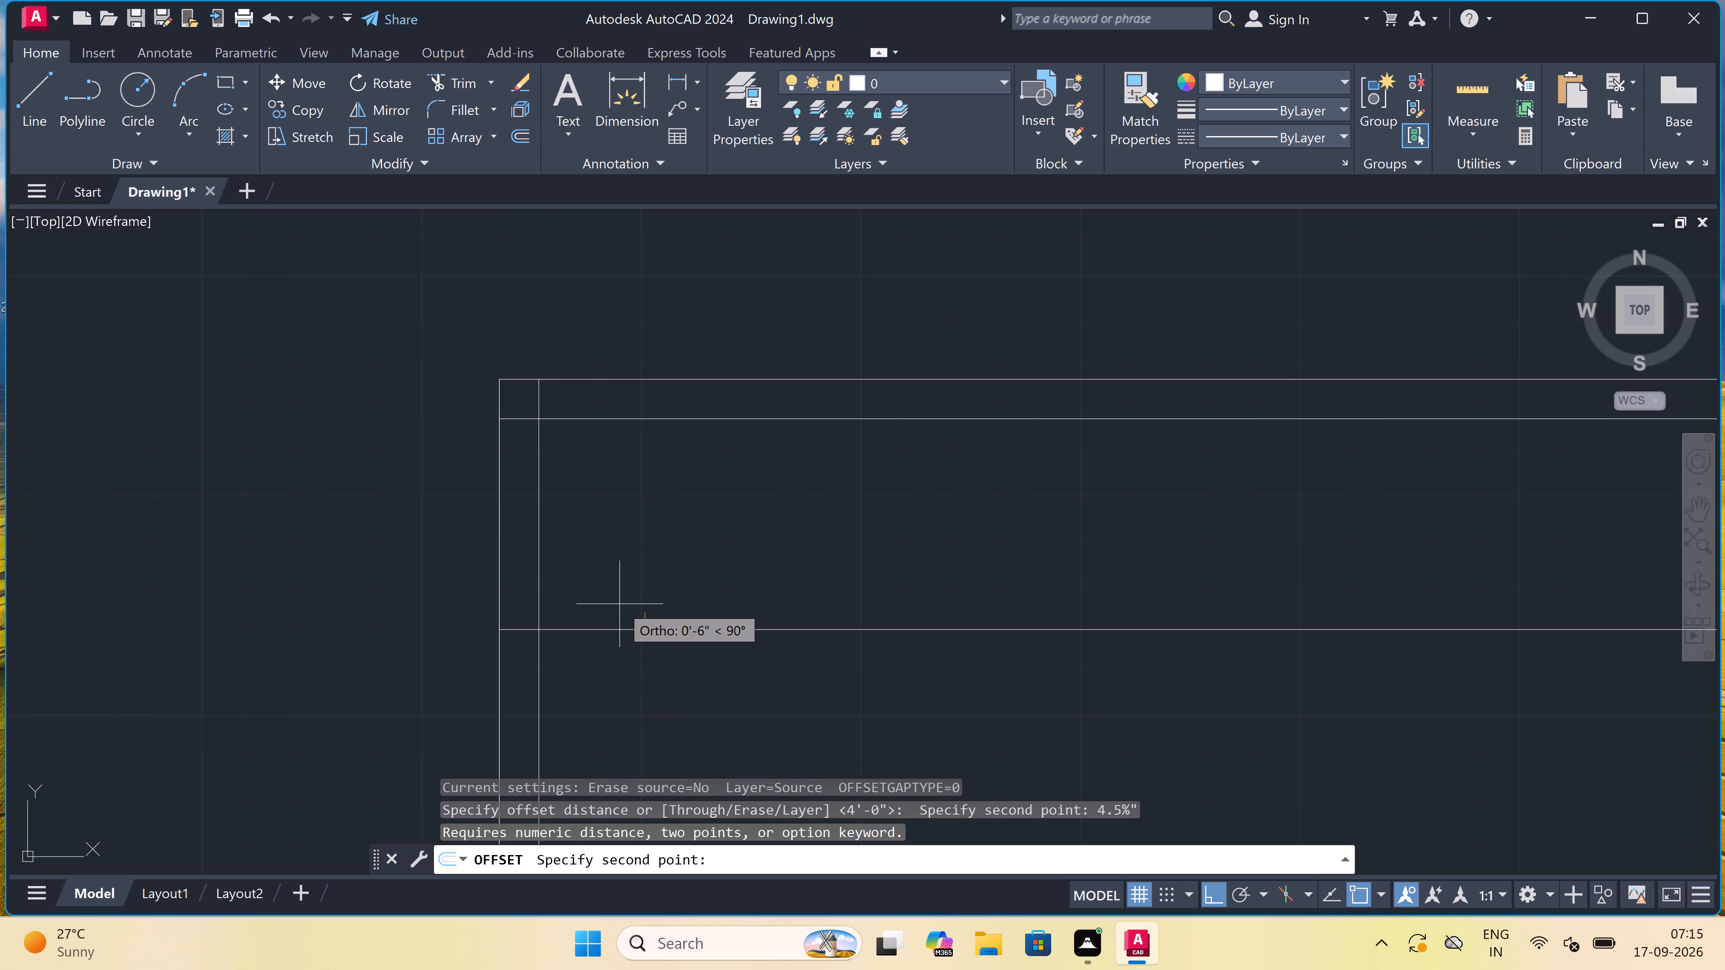
pyautogui.write('4.5"')
pyautogui.press('space')
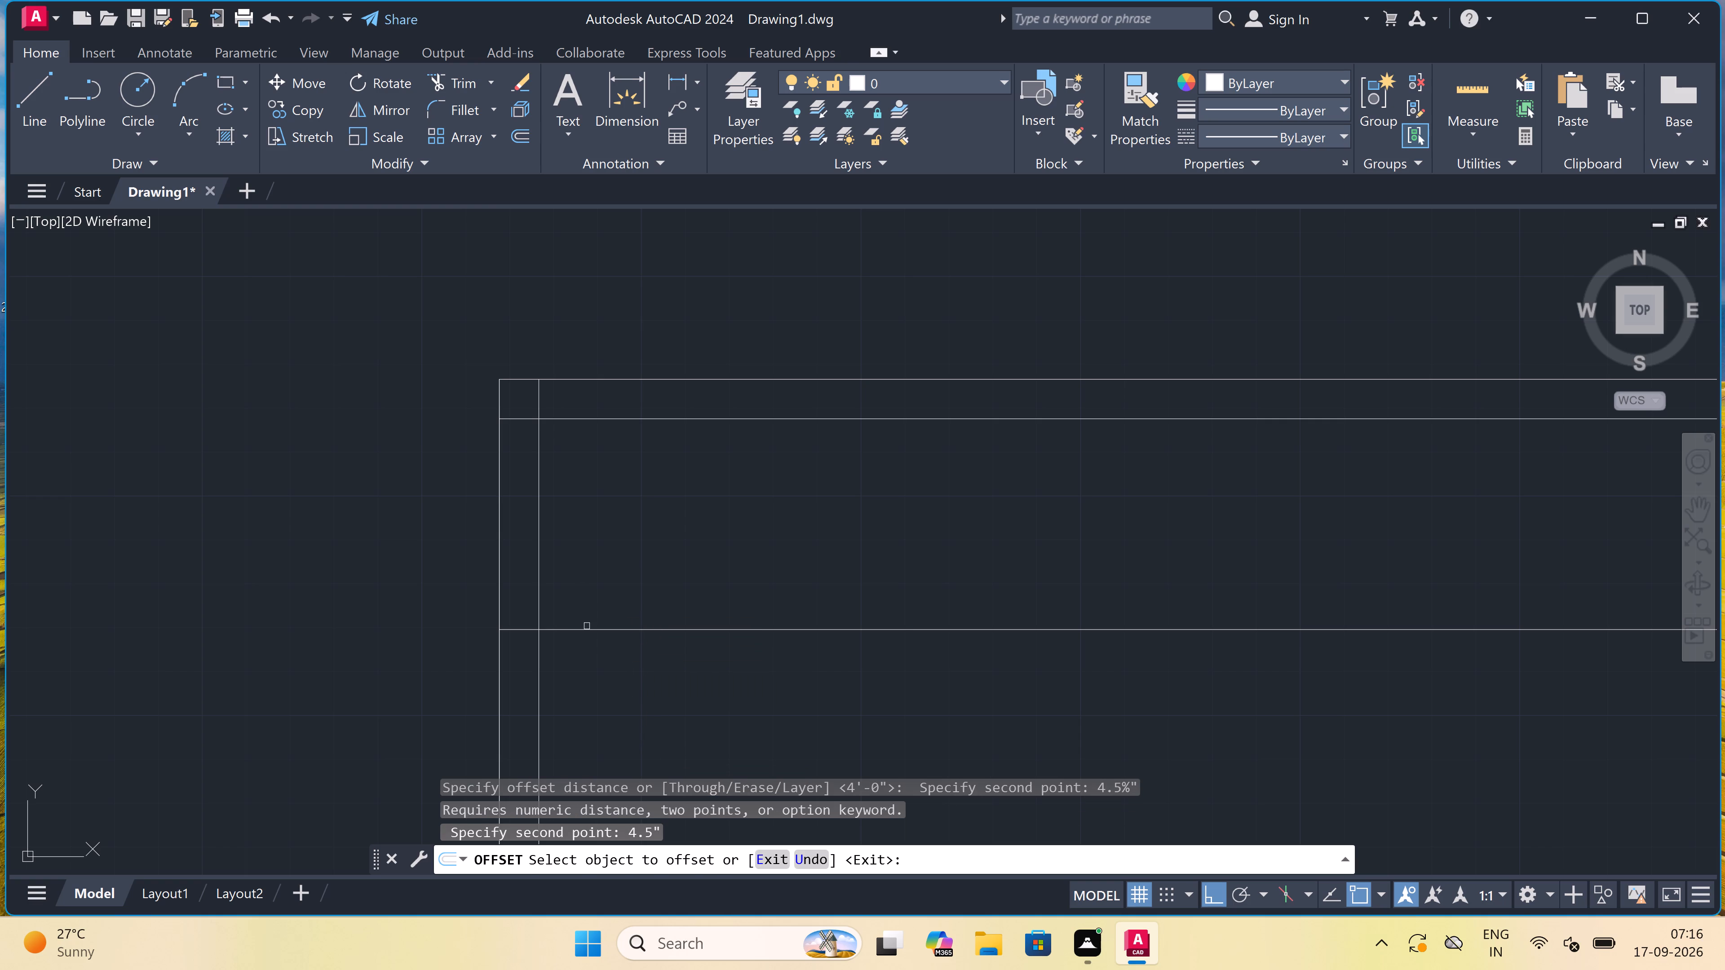
pyautogui.moveTo(587, 630); pyautogui.dragTo(588, 638)
pyautogui.click(583, 657)
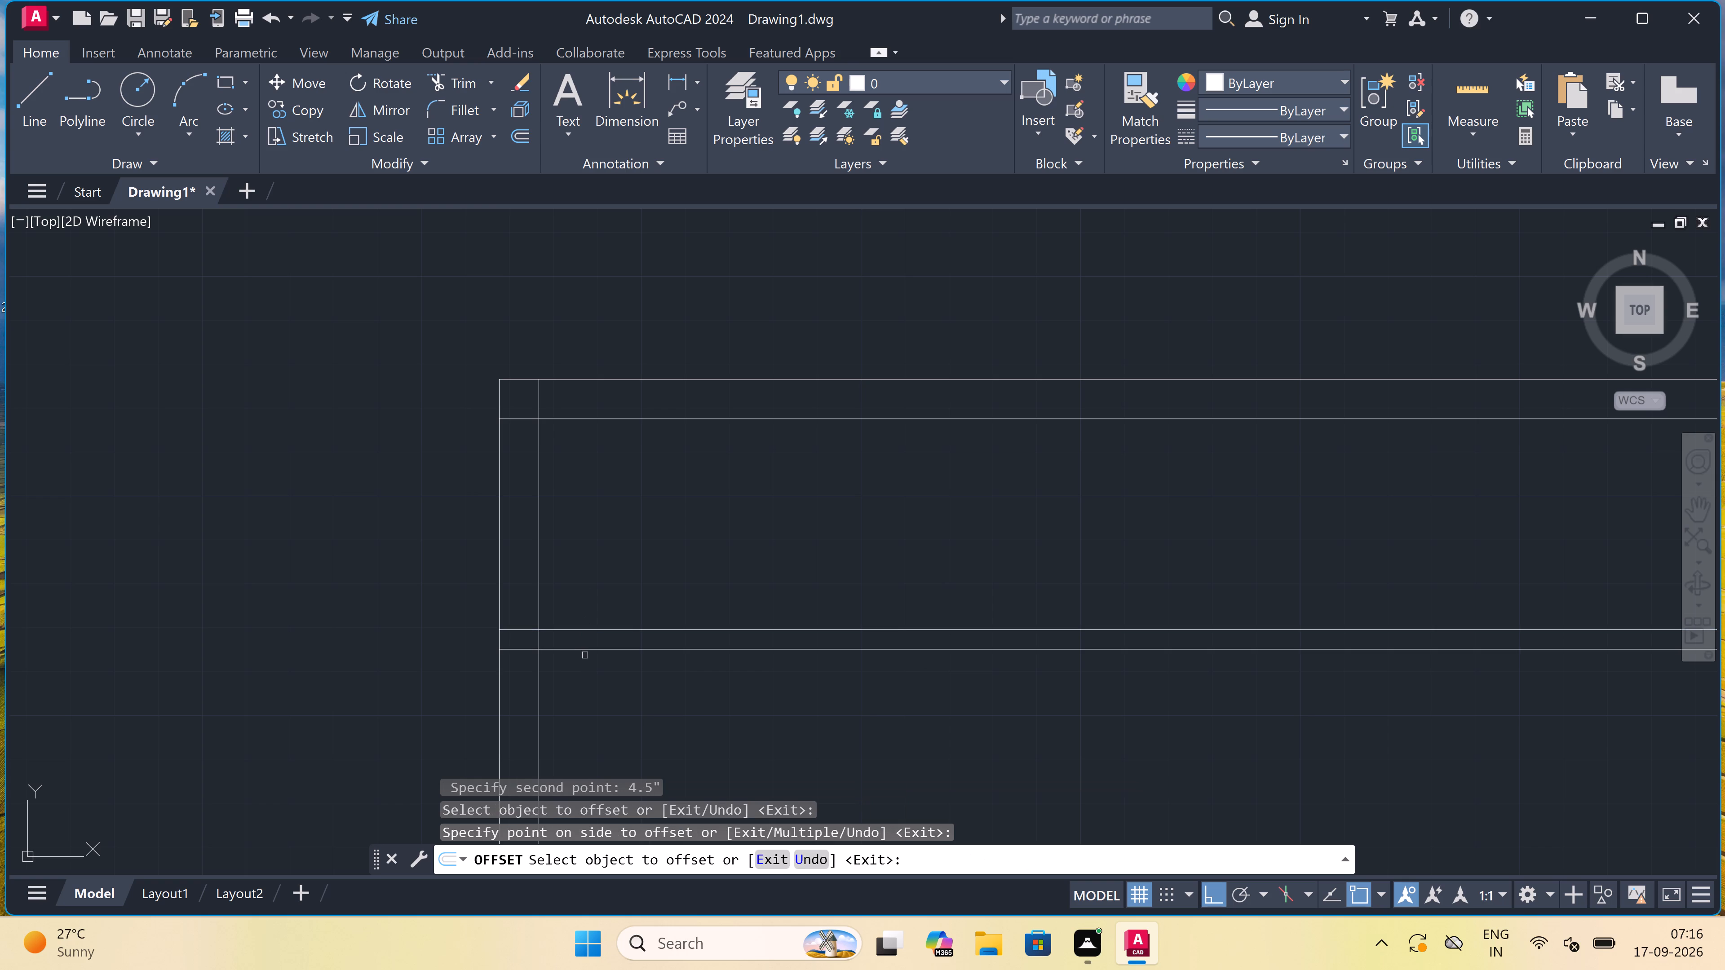
pyautogui.press('Escape')
# Offset the inner line of the left wall 4' to the right to mark the first room's width.
pyautogui.press('o')
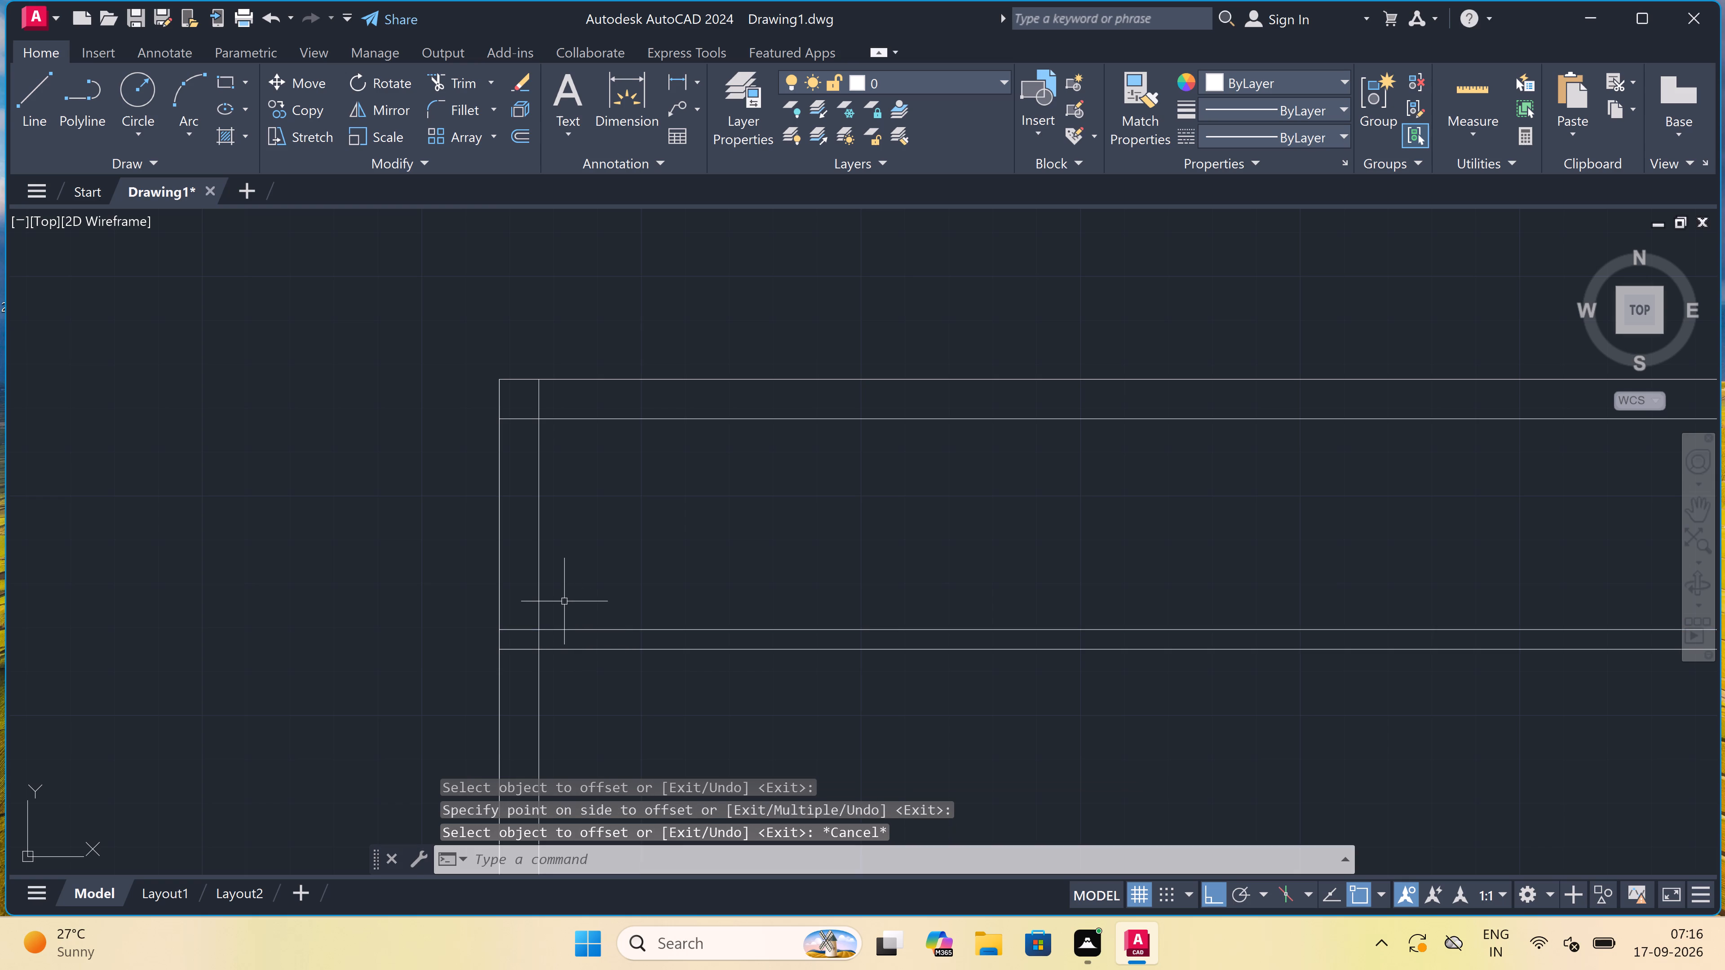
pyautogui.press('space')
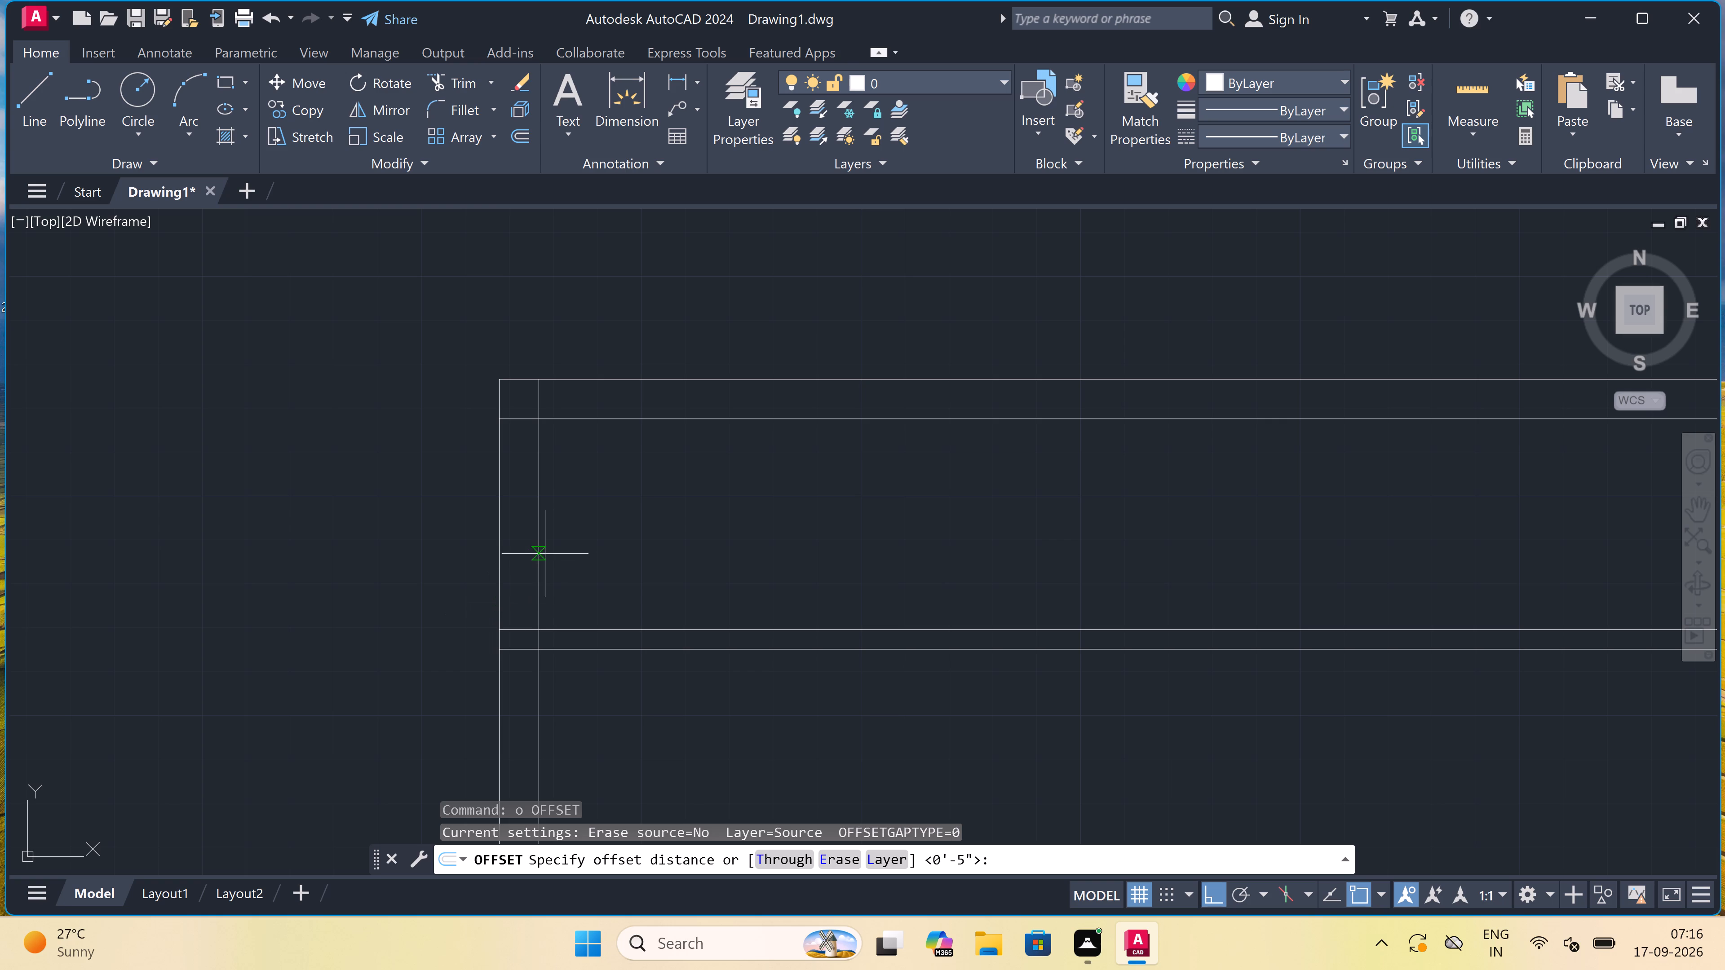
pyautogui.click(538, 551)
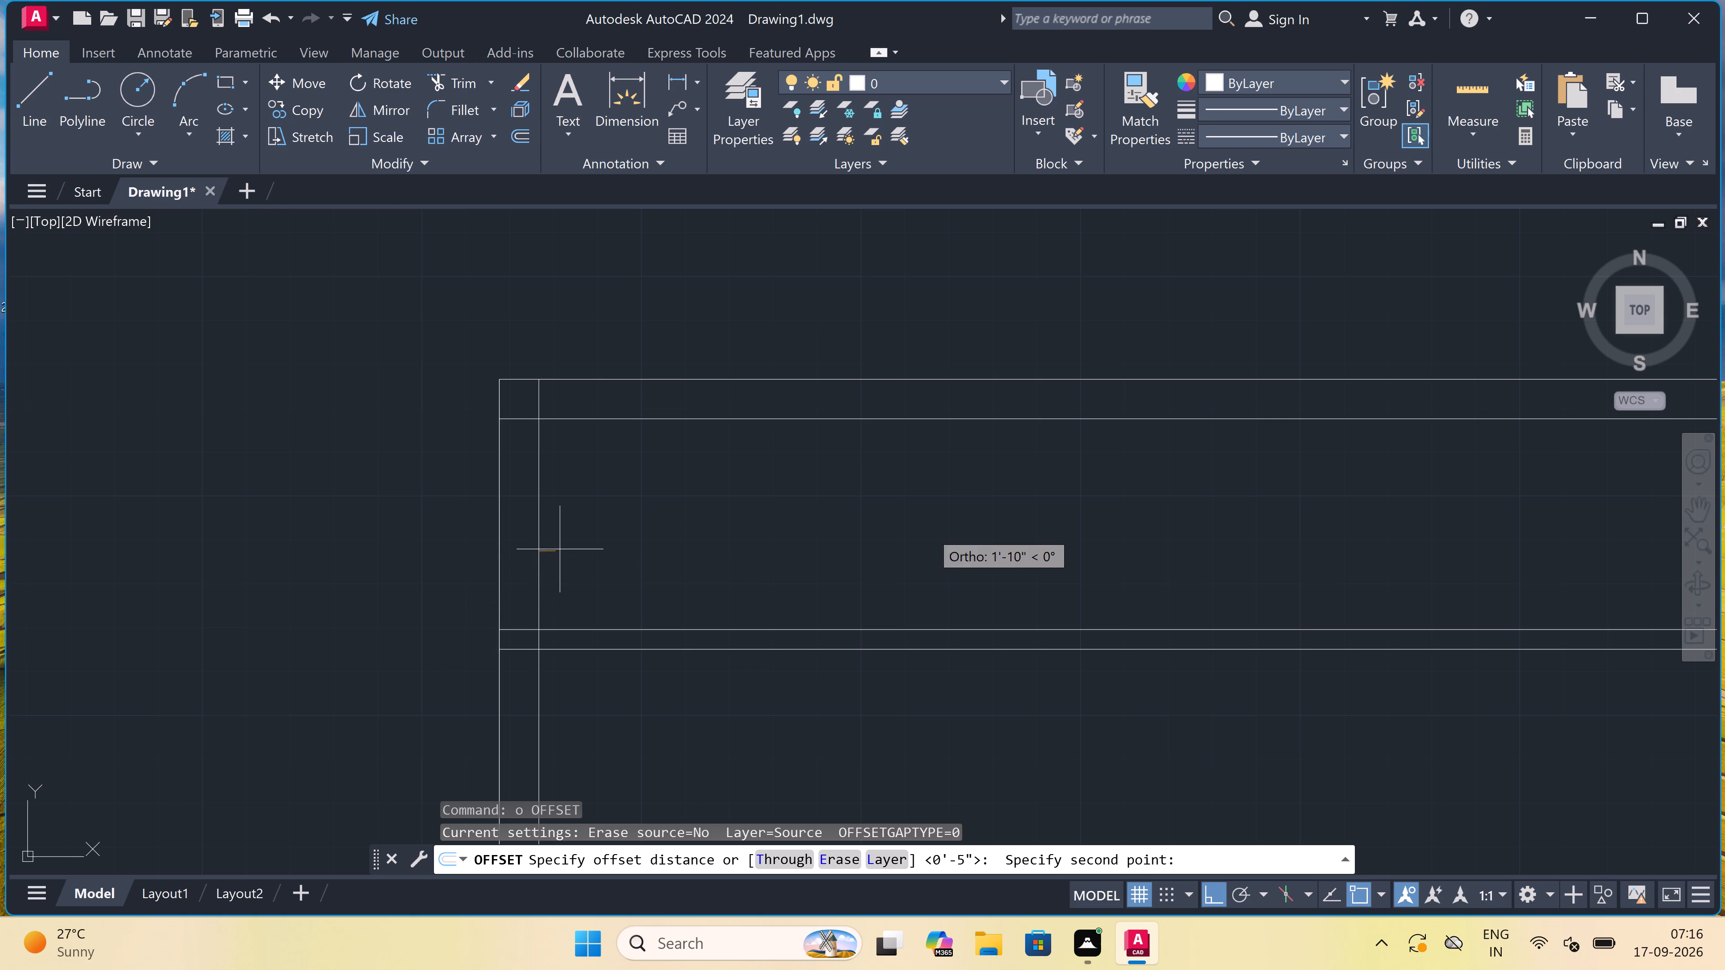
pyautogui.press('4')
pyautogui.press("'")
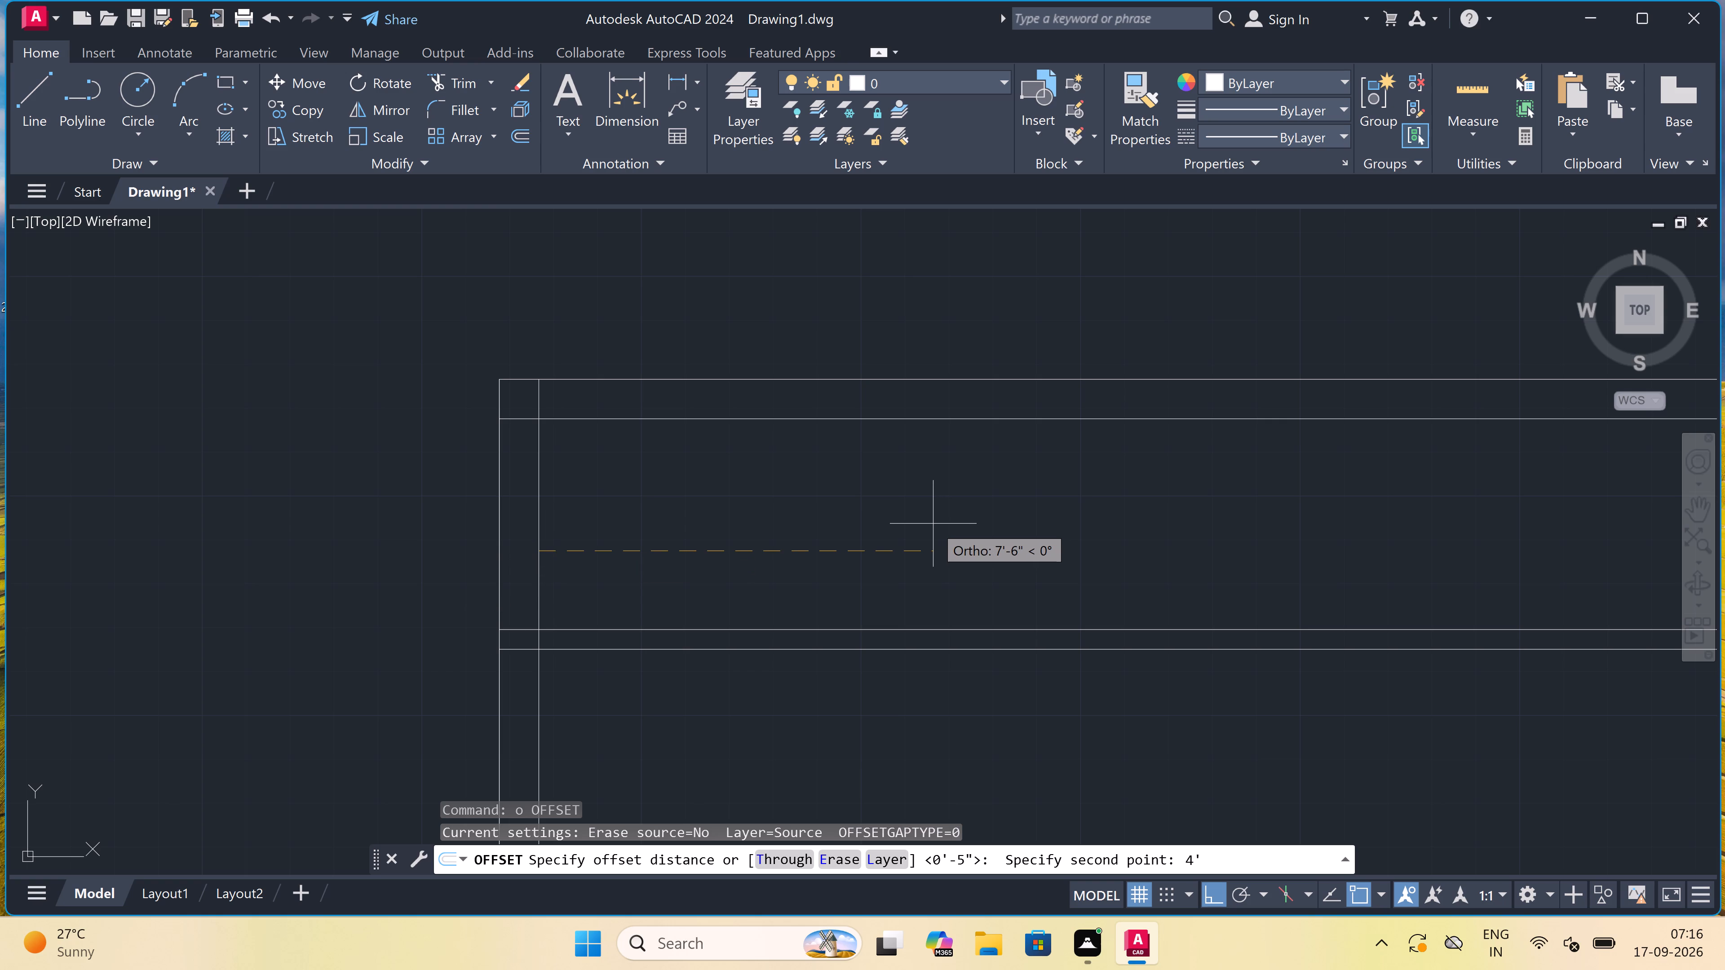
pyautogui.press('space')
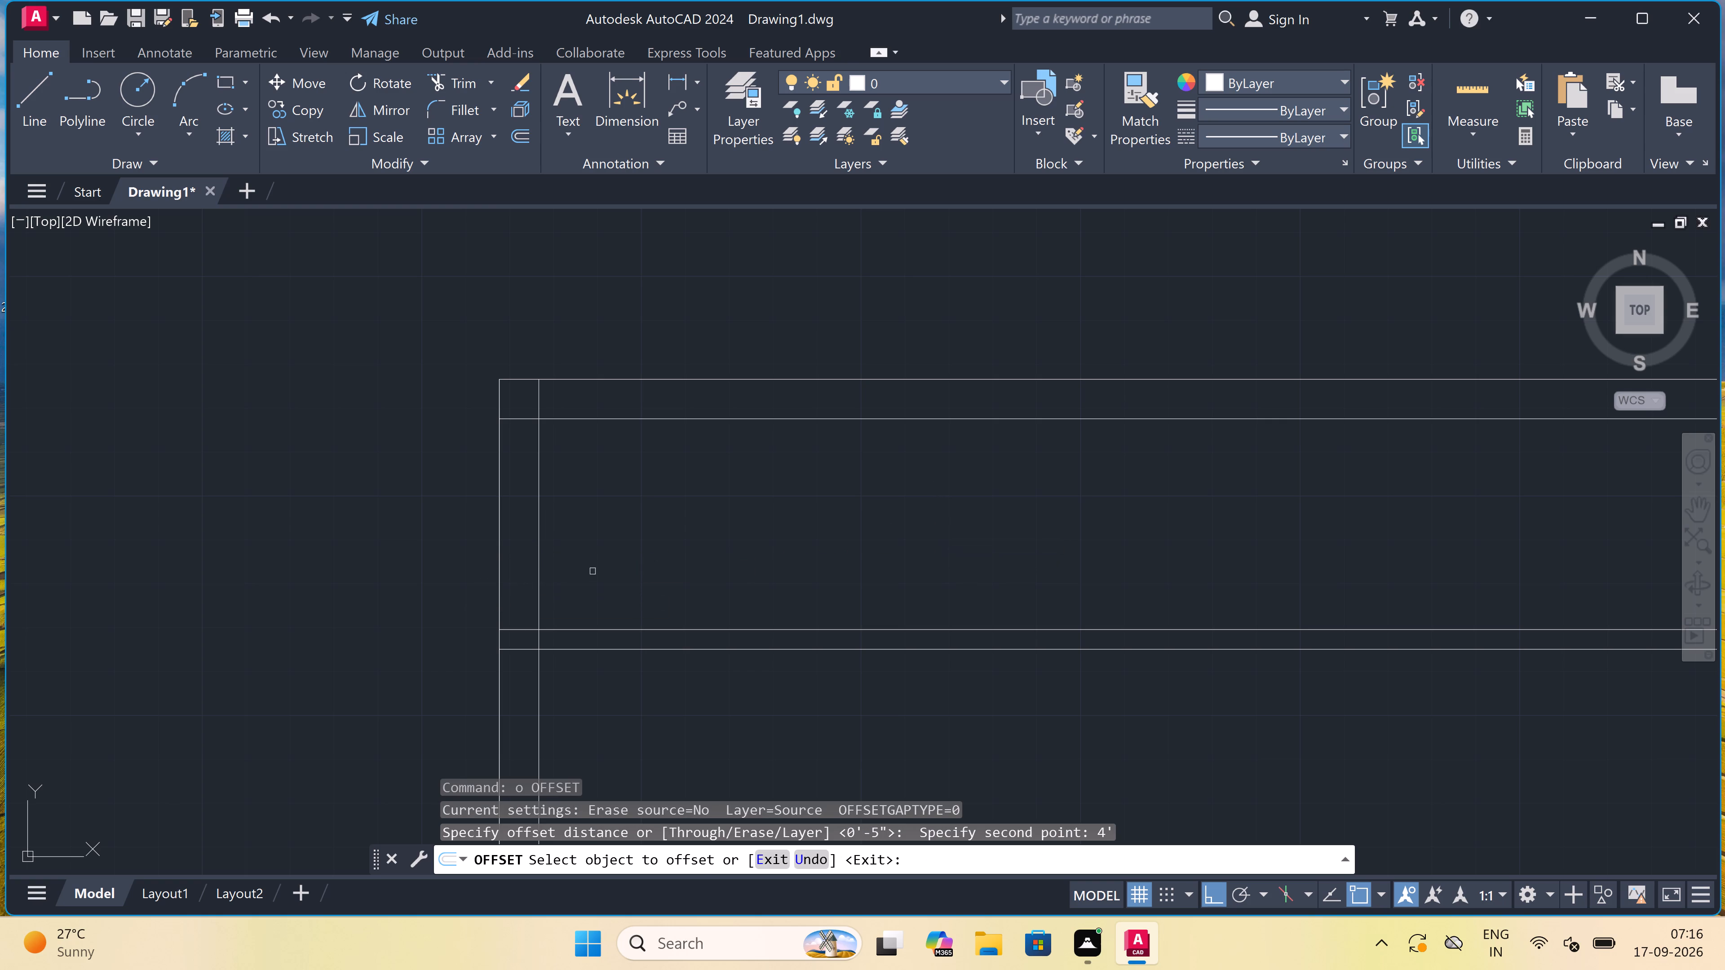
pyautogui.click(540, 532)
pyautogui.click(704, 517)
pyautogui.press('Escape')
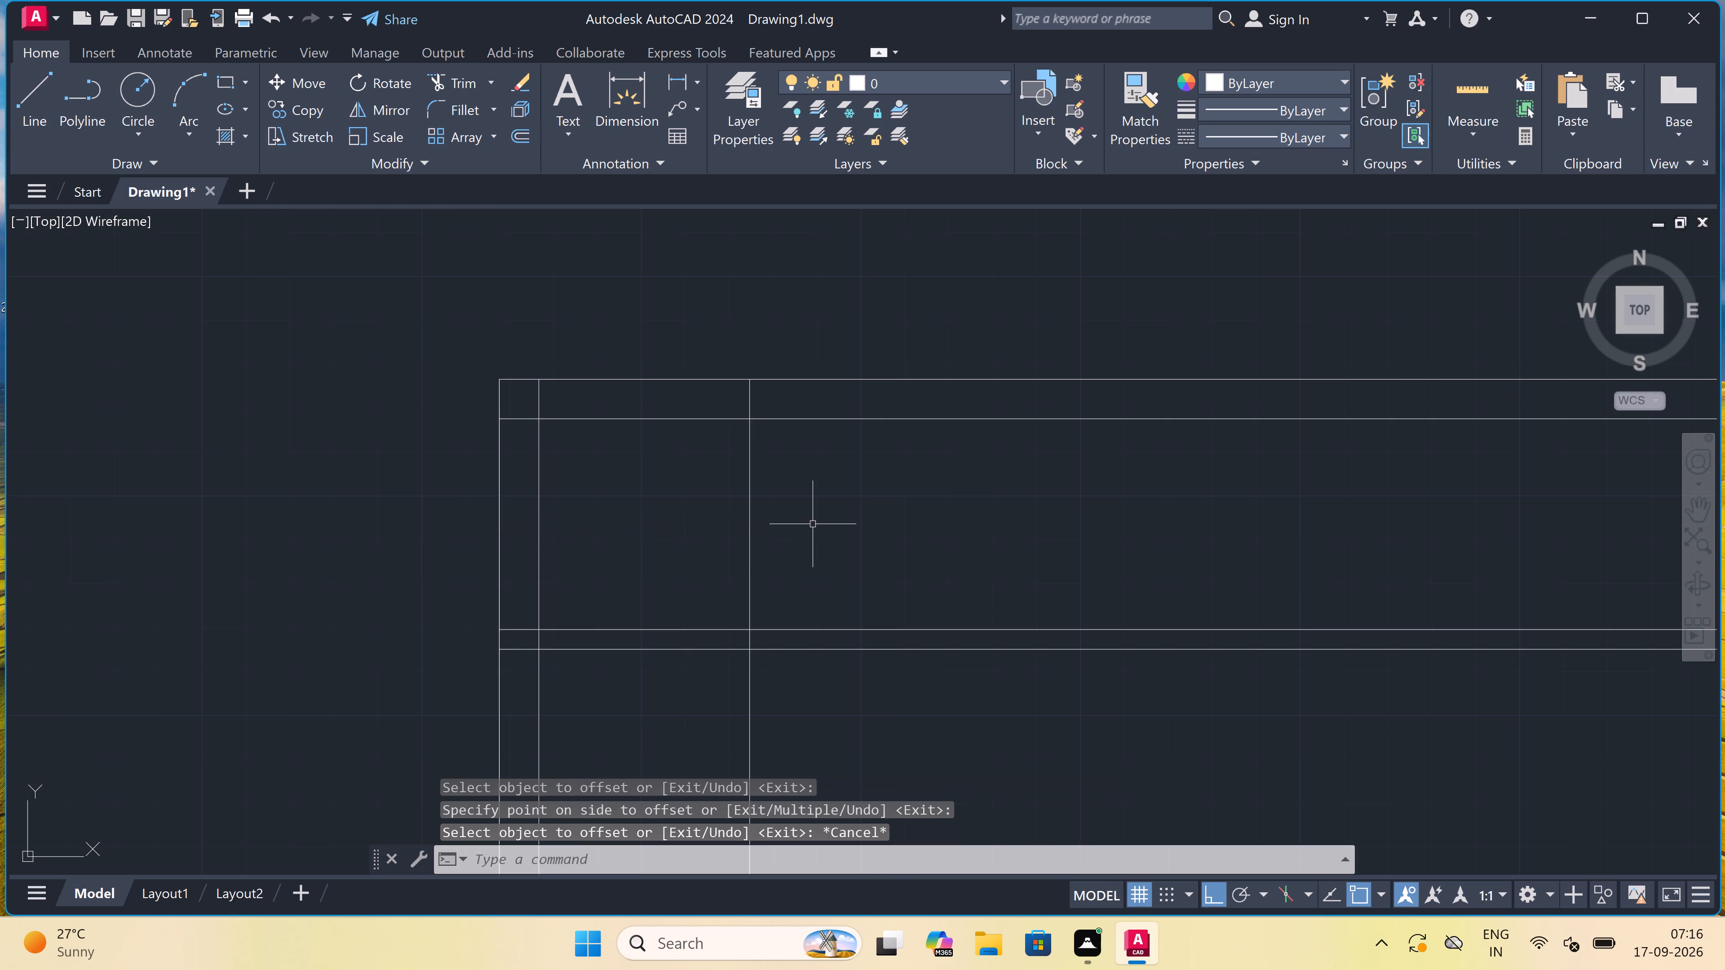
# Offset the new vertical room line 4.5" to the right to form a vertical interior partition wall.
pyautogui.press('space')
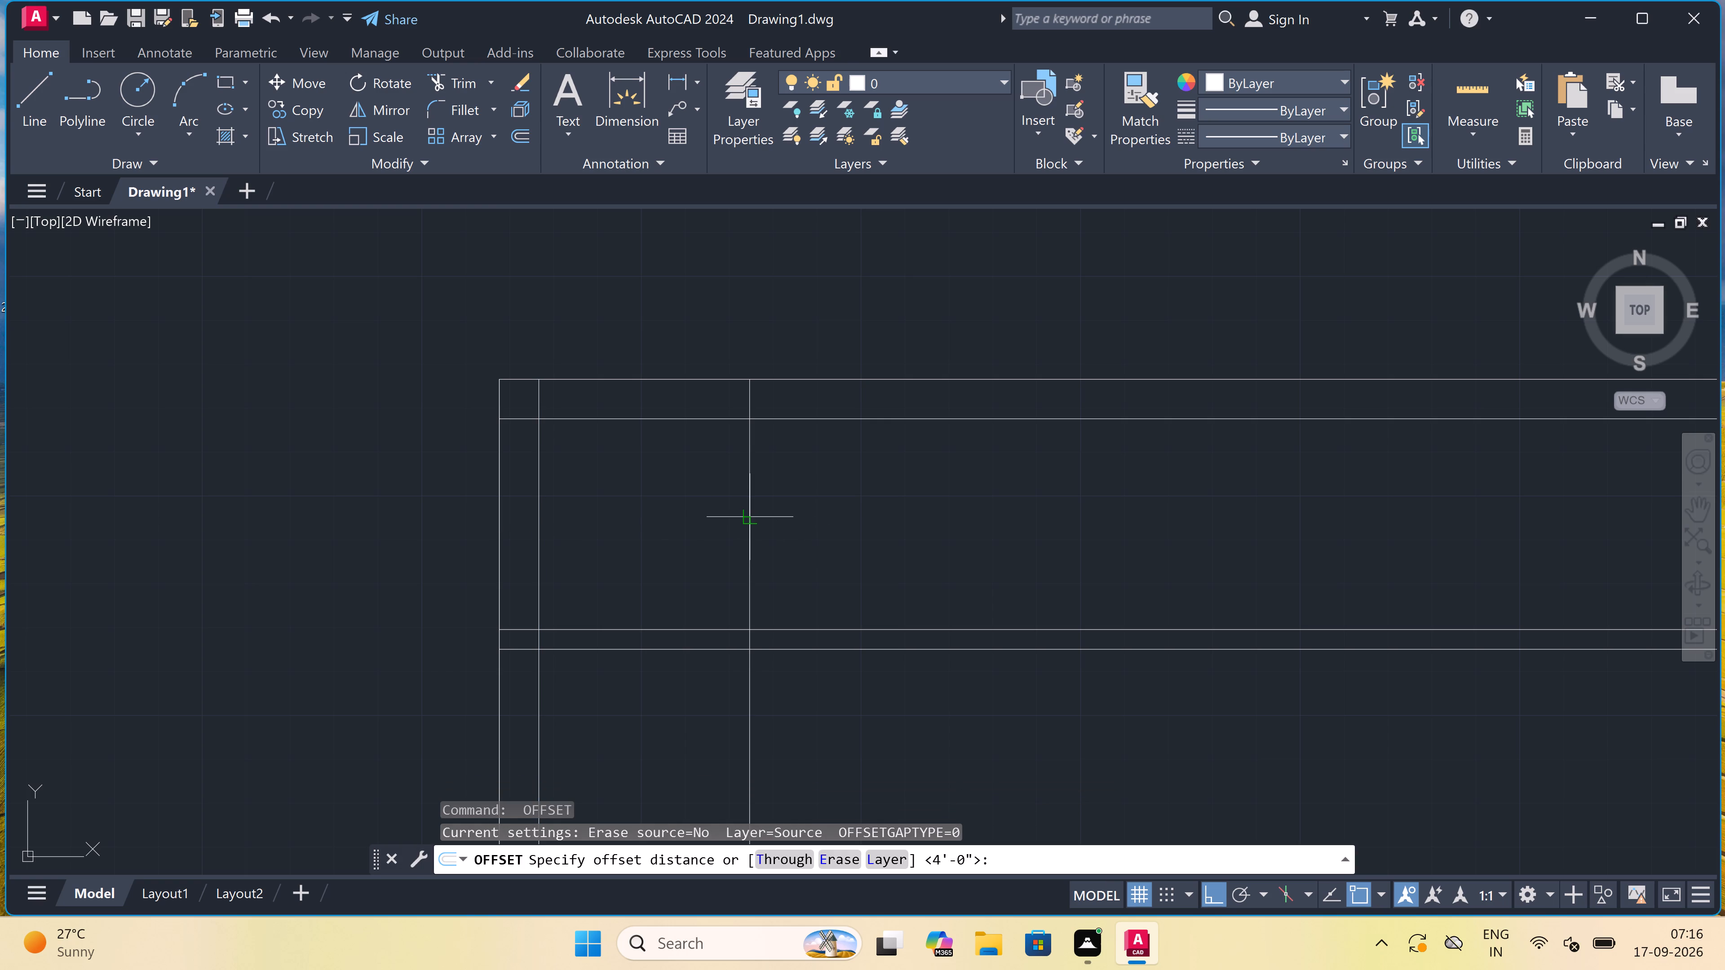
pyautogui.click(752, 520)
pyautogui.press('4')
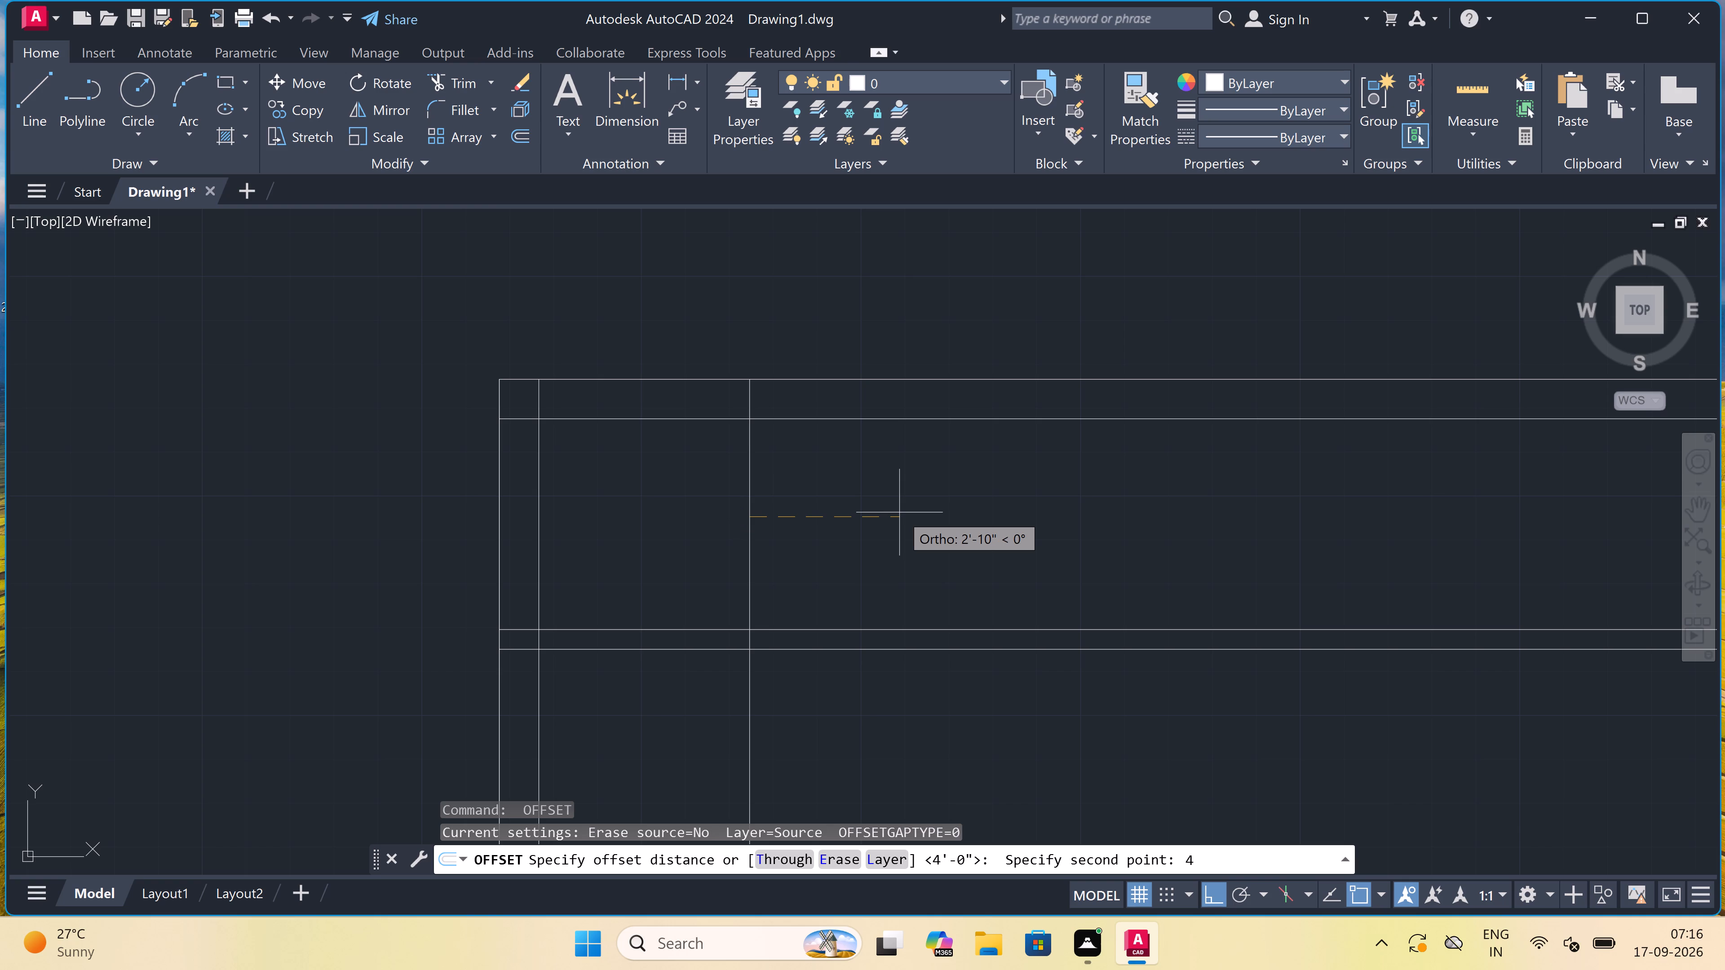
pyautogui.write('.5"')
pyautogui.press('space')
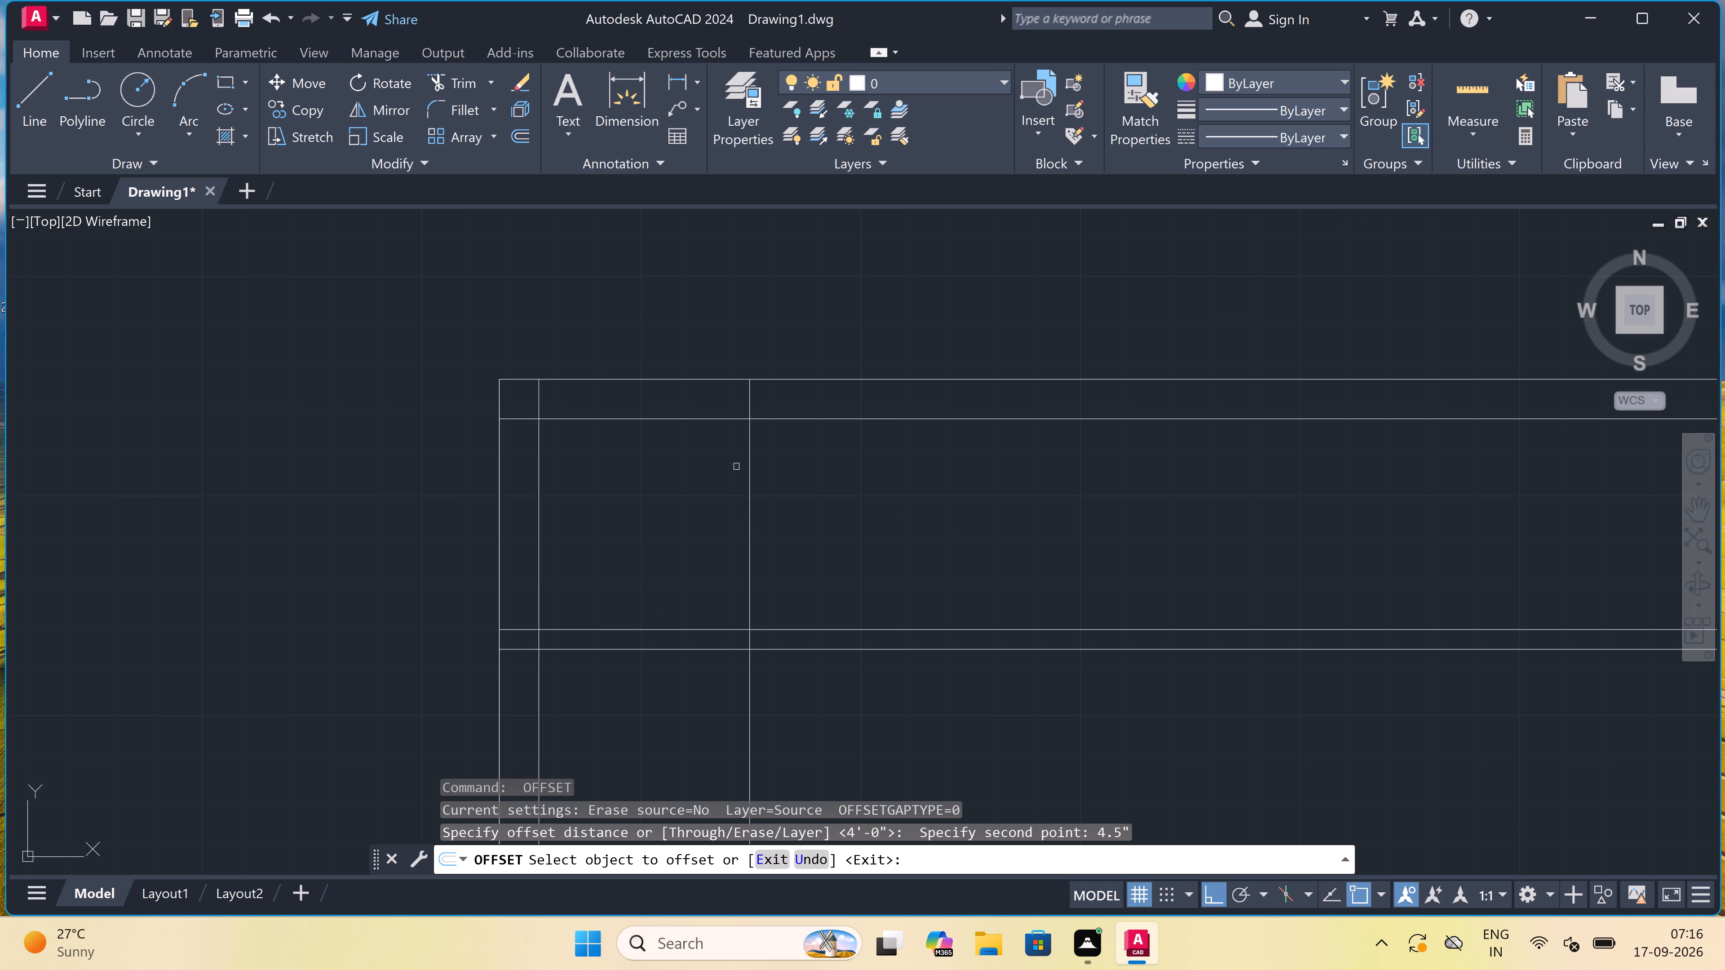
pyautogui.click(749, 499)
pyautogui.click(822, 489)
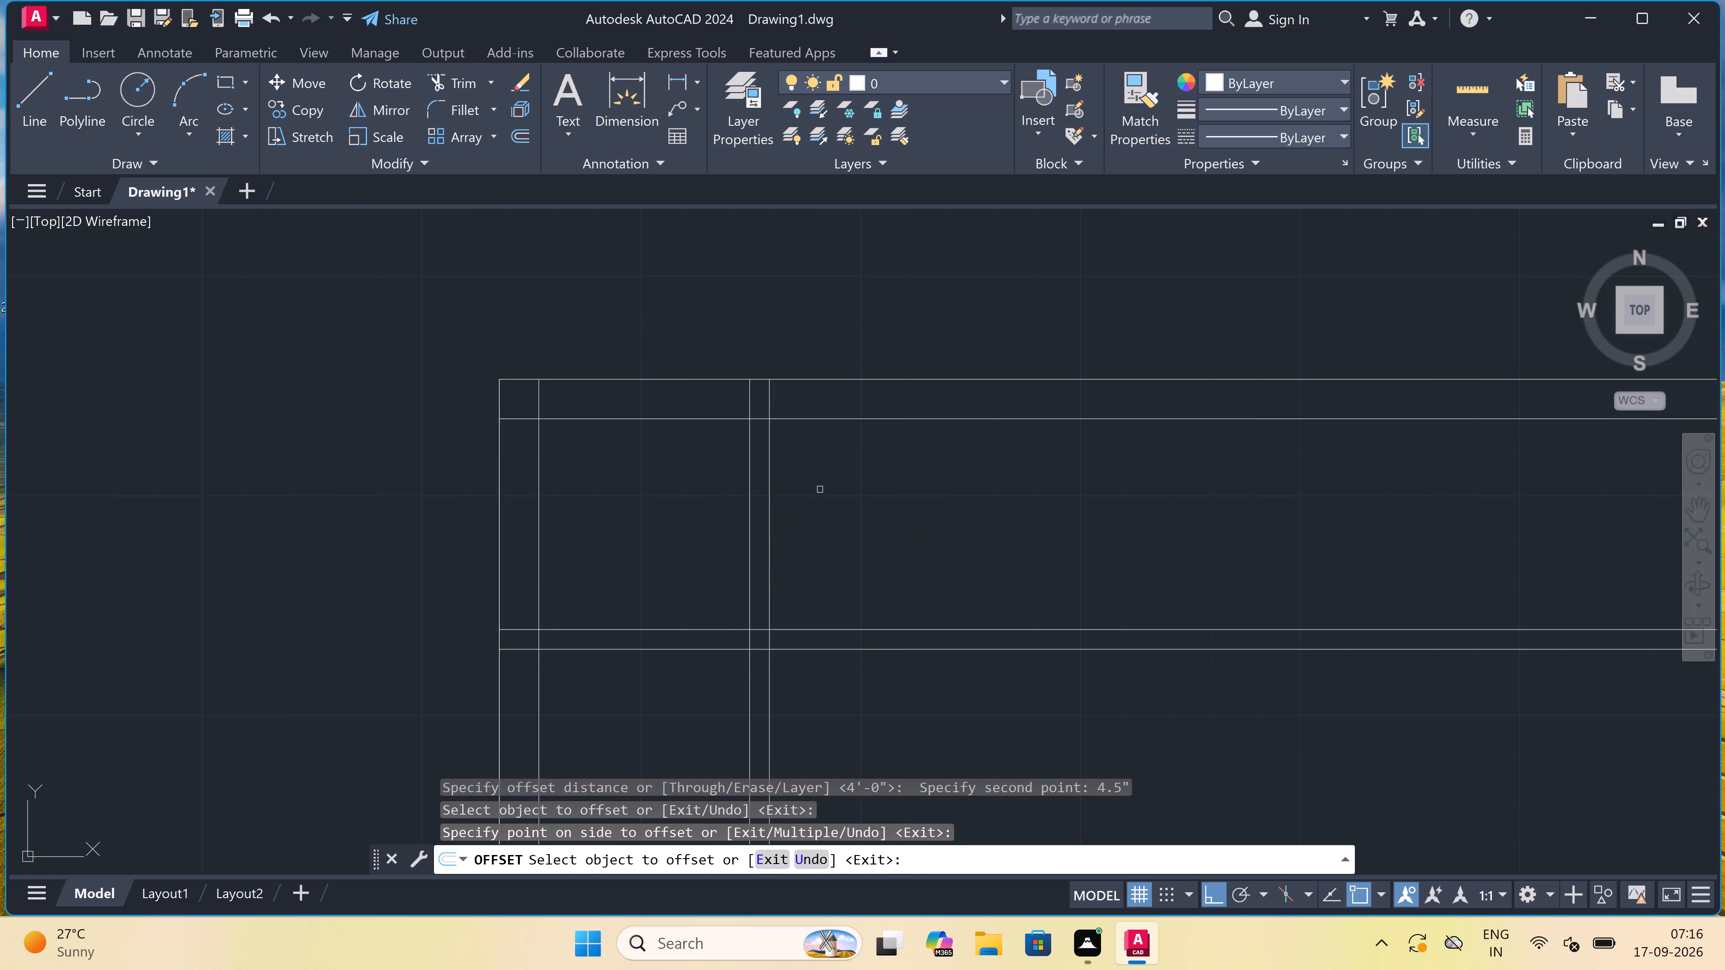
pyautogui.press('Escape')
# Draw the upper door jamb across the vertical partition, with a 2" line down from its midpoint and a 2' door leaf into the room.
pyautogui.press('l')
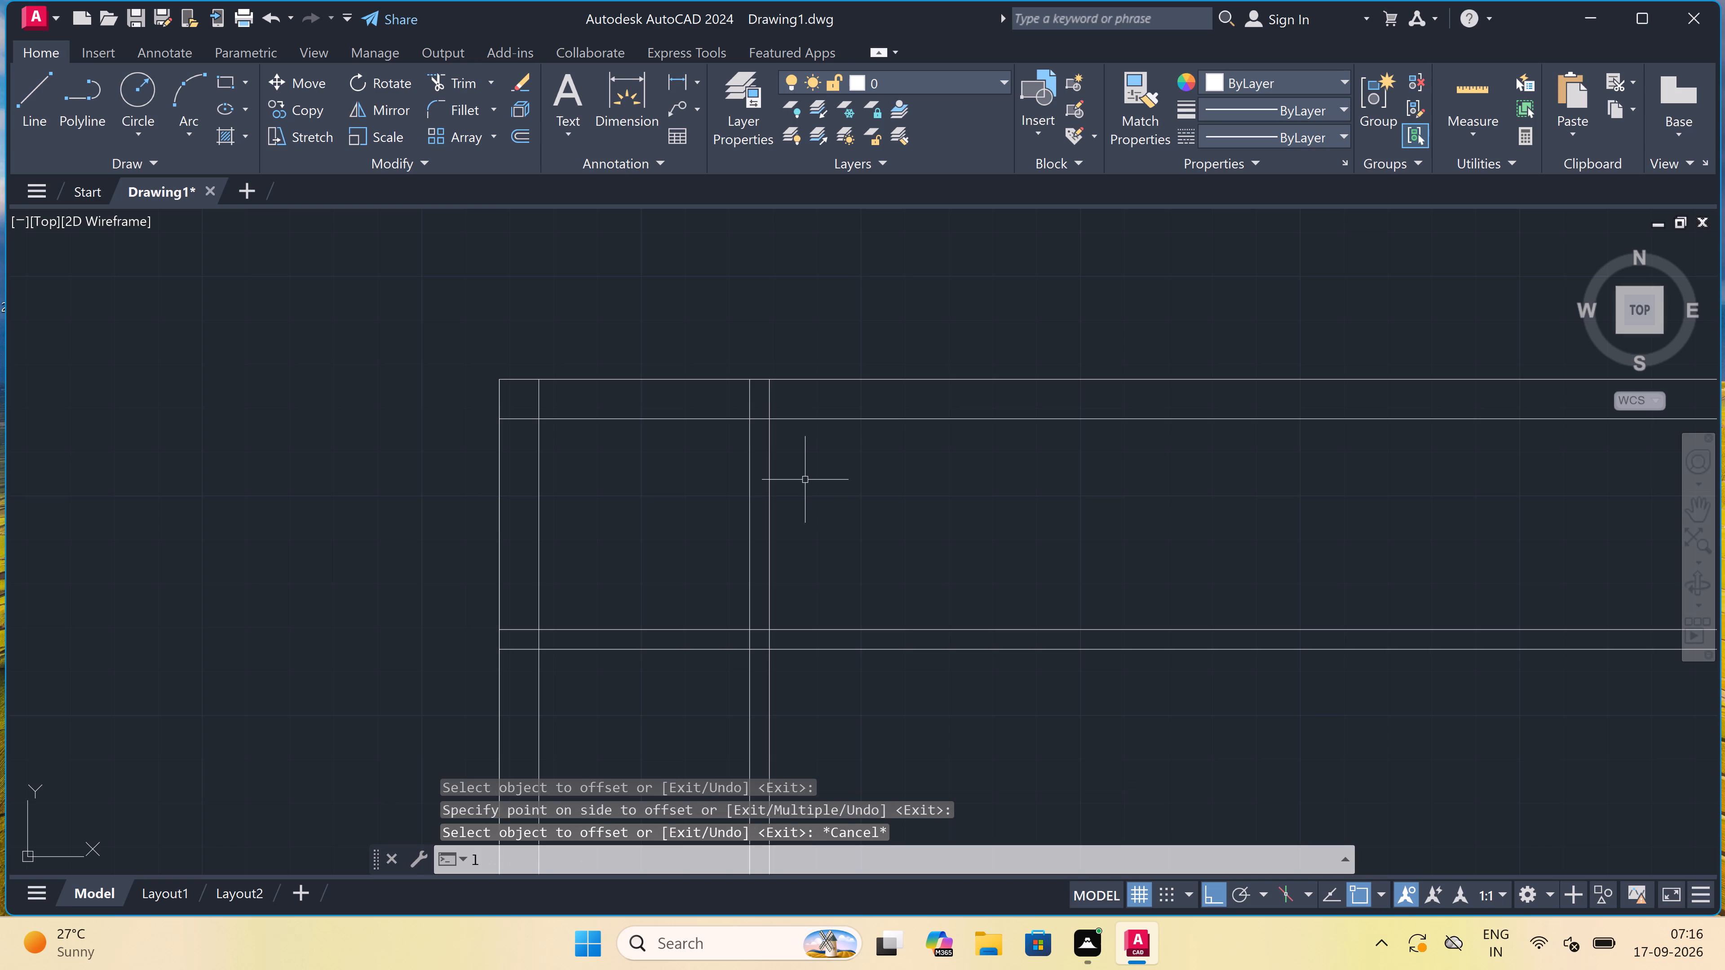
pyautogui.press('space')
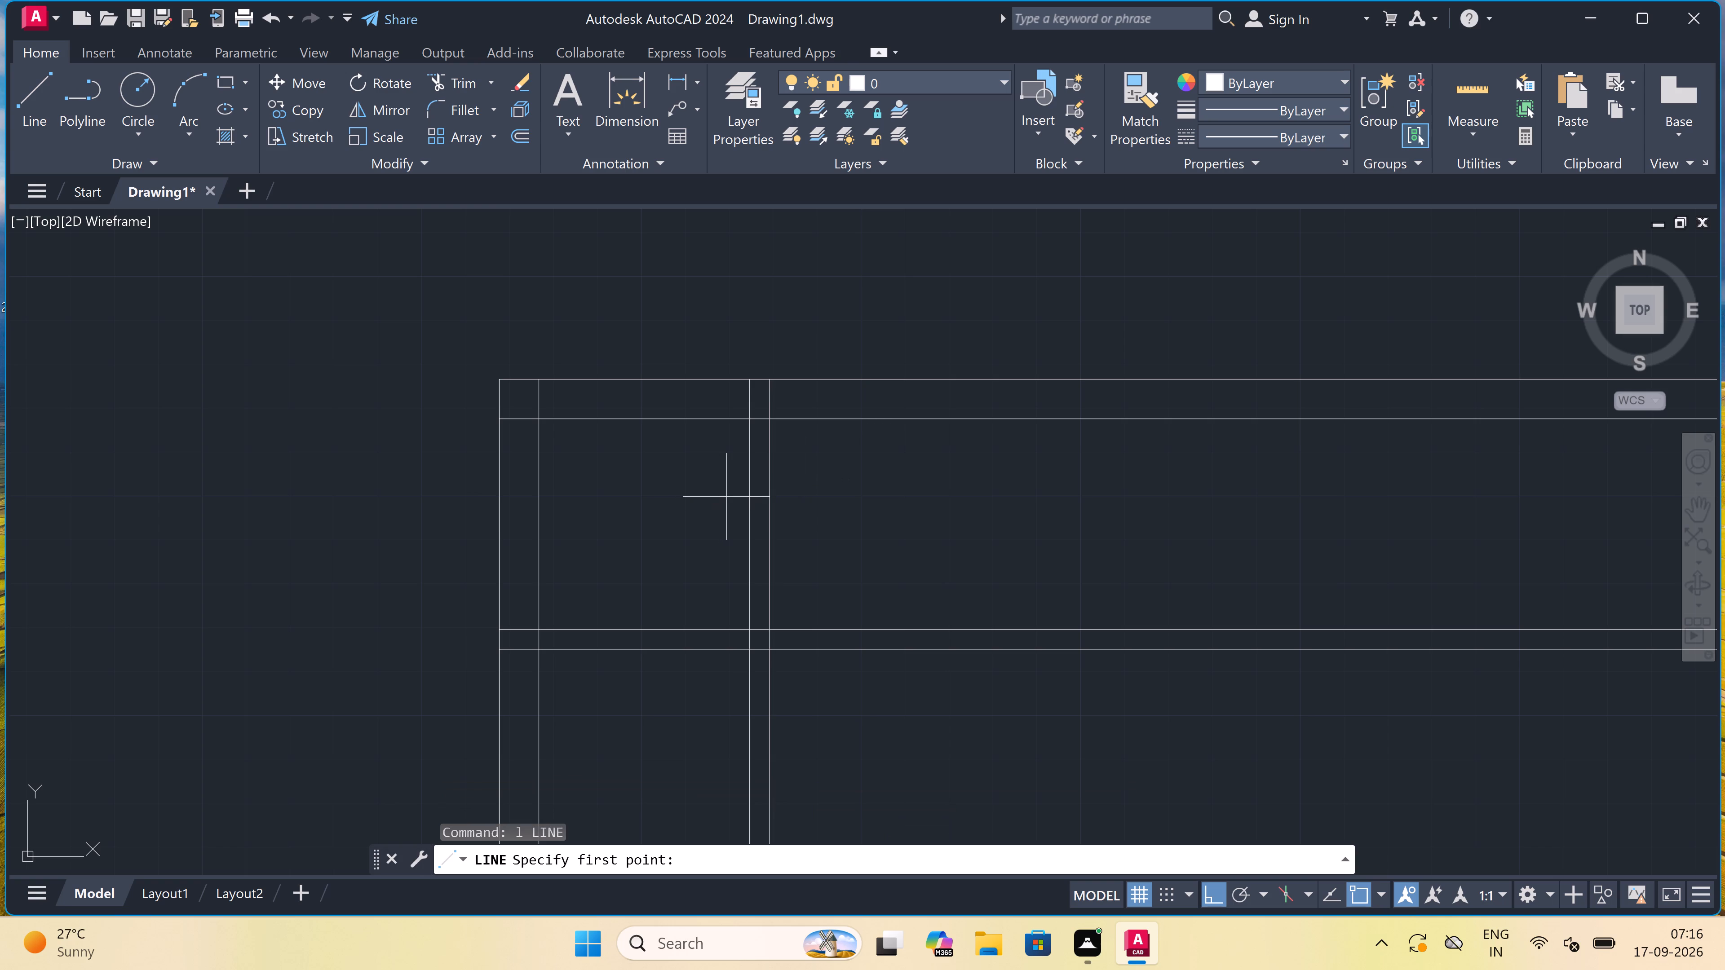
pyautogui.click(750, 462)
pyautogui.click(766, 464)
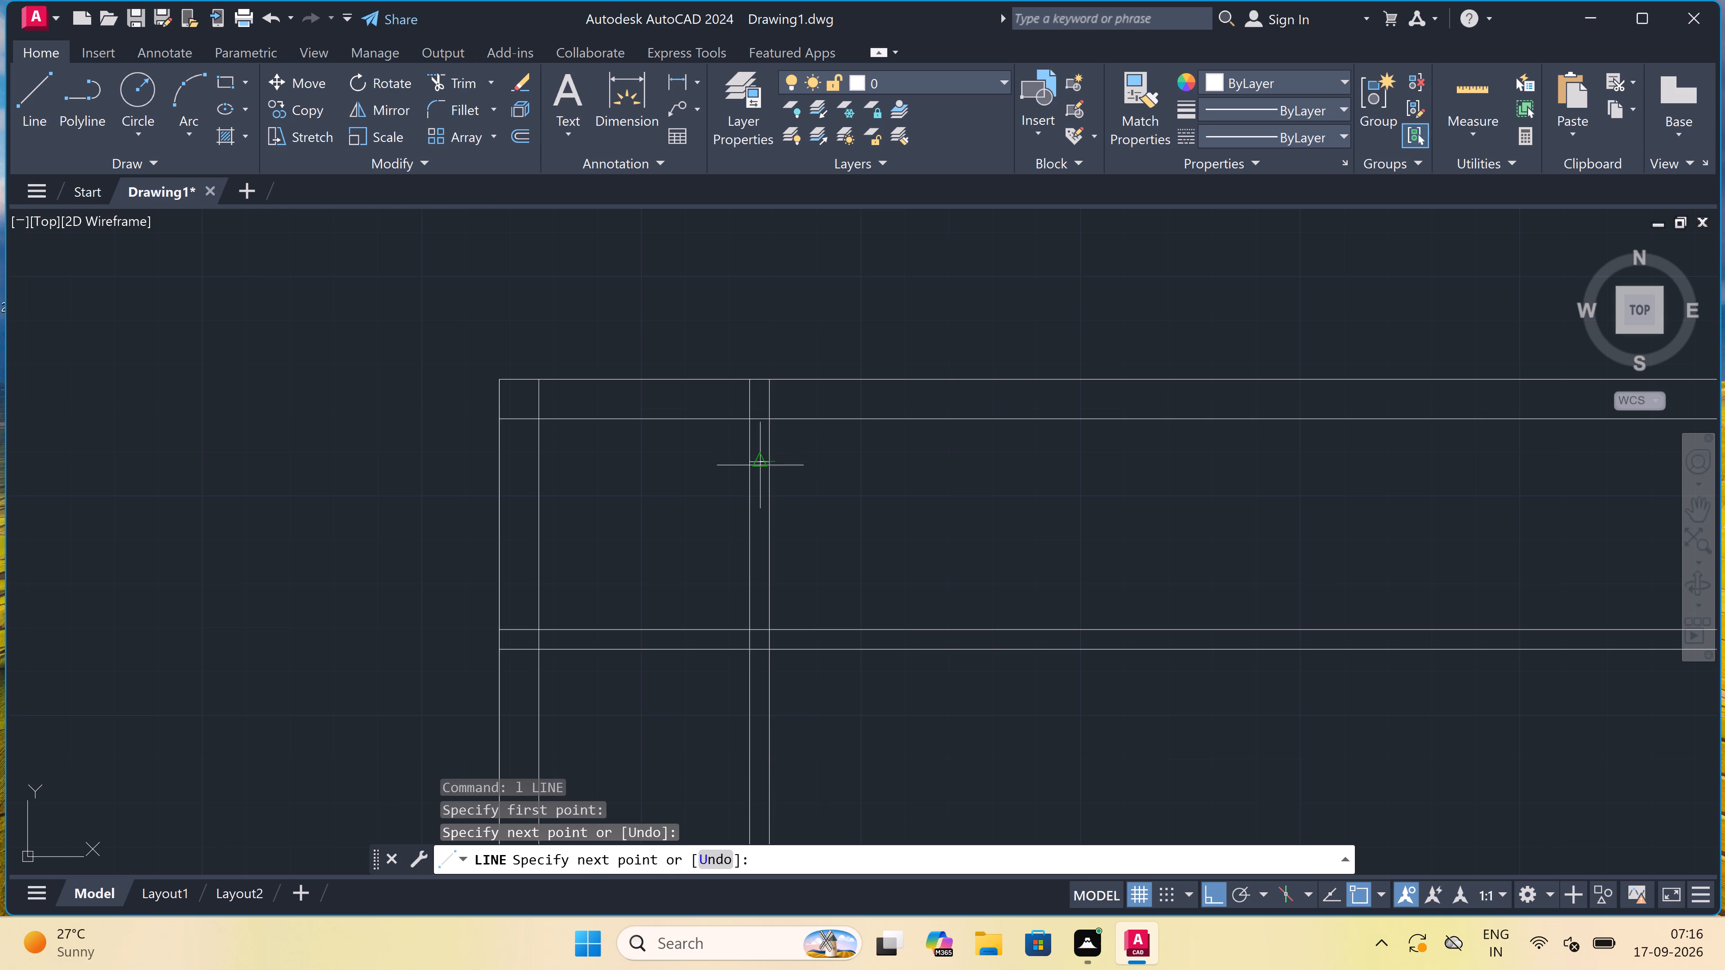
pyautogui.click(763, 460)
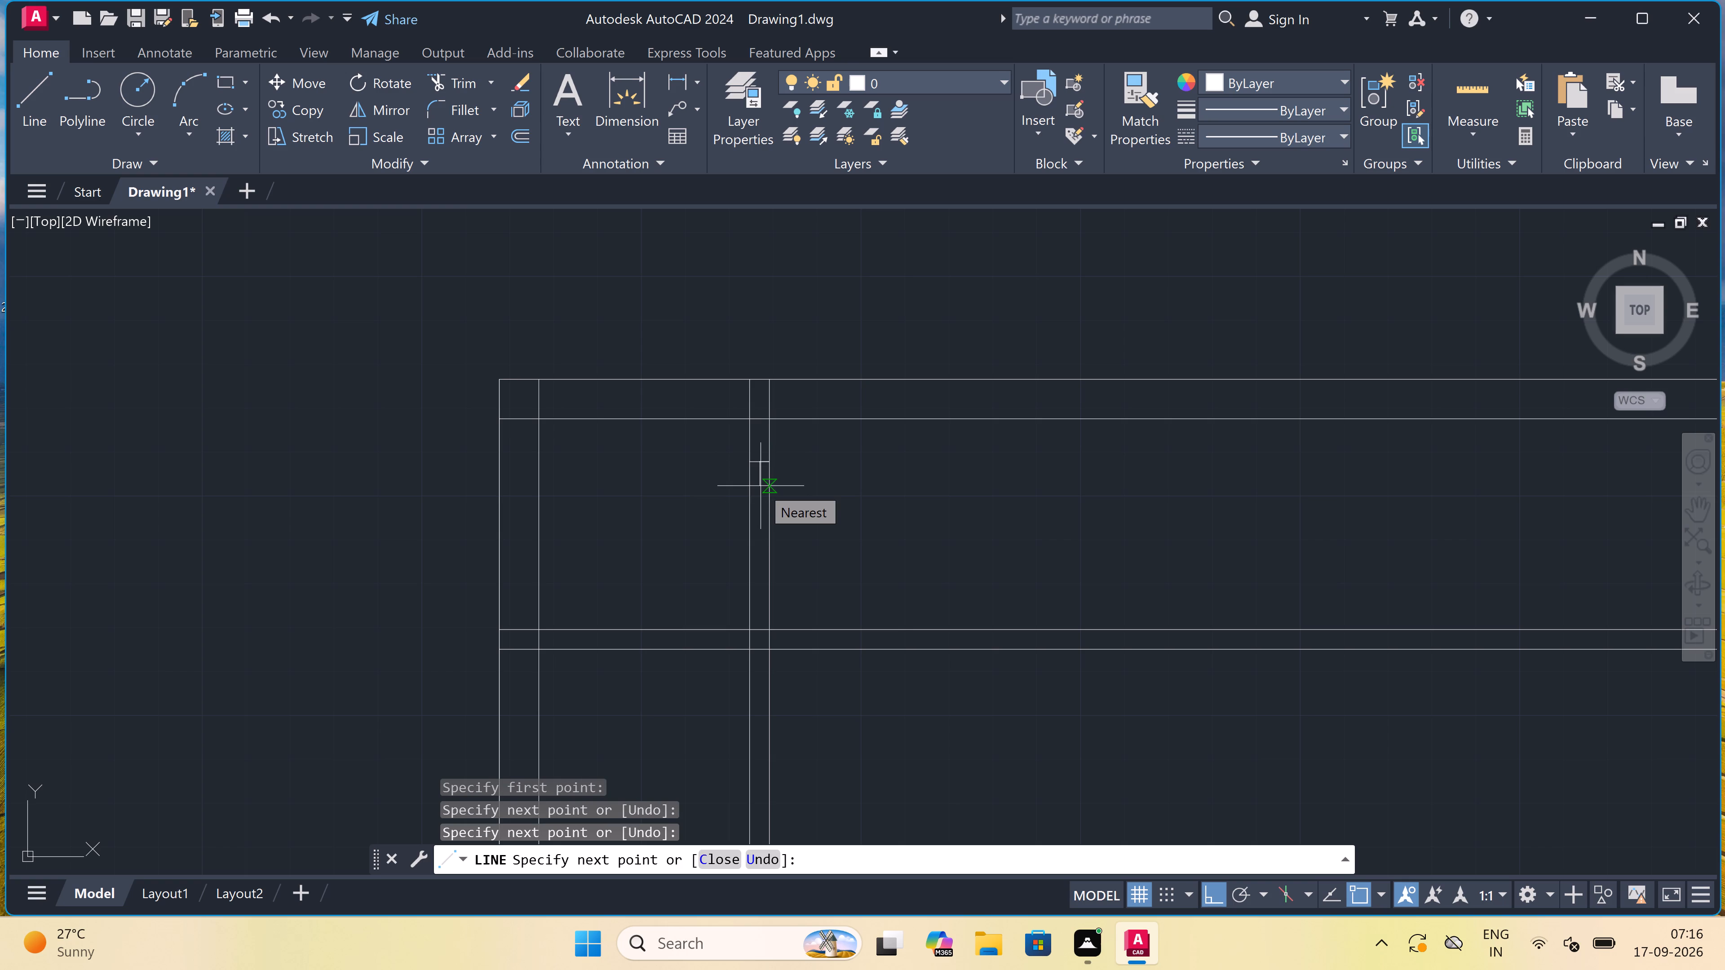
pyautogui.write('2"')
pyautogui.press('space')
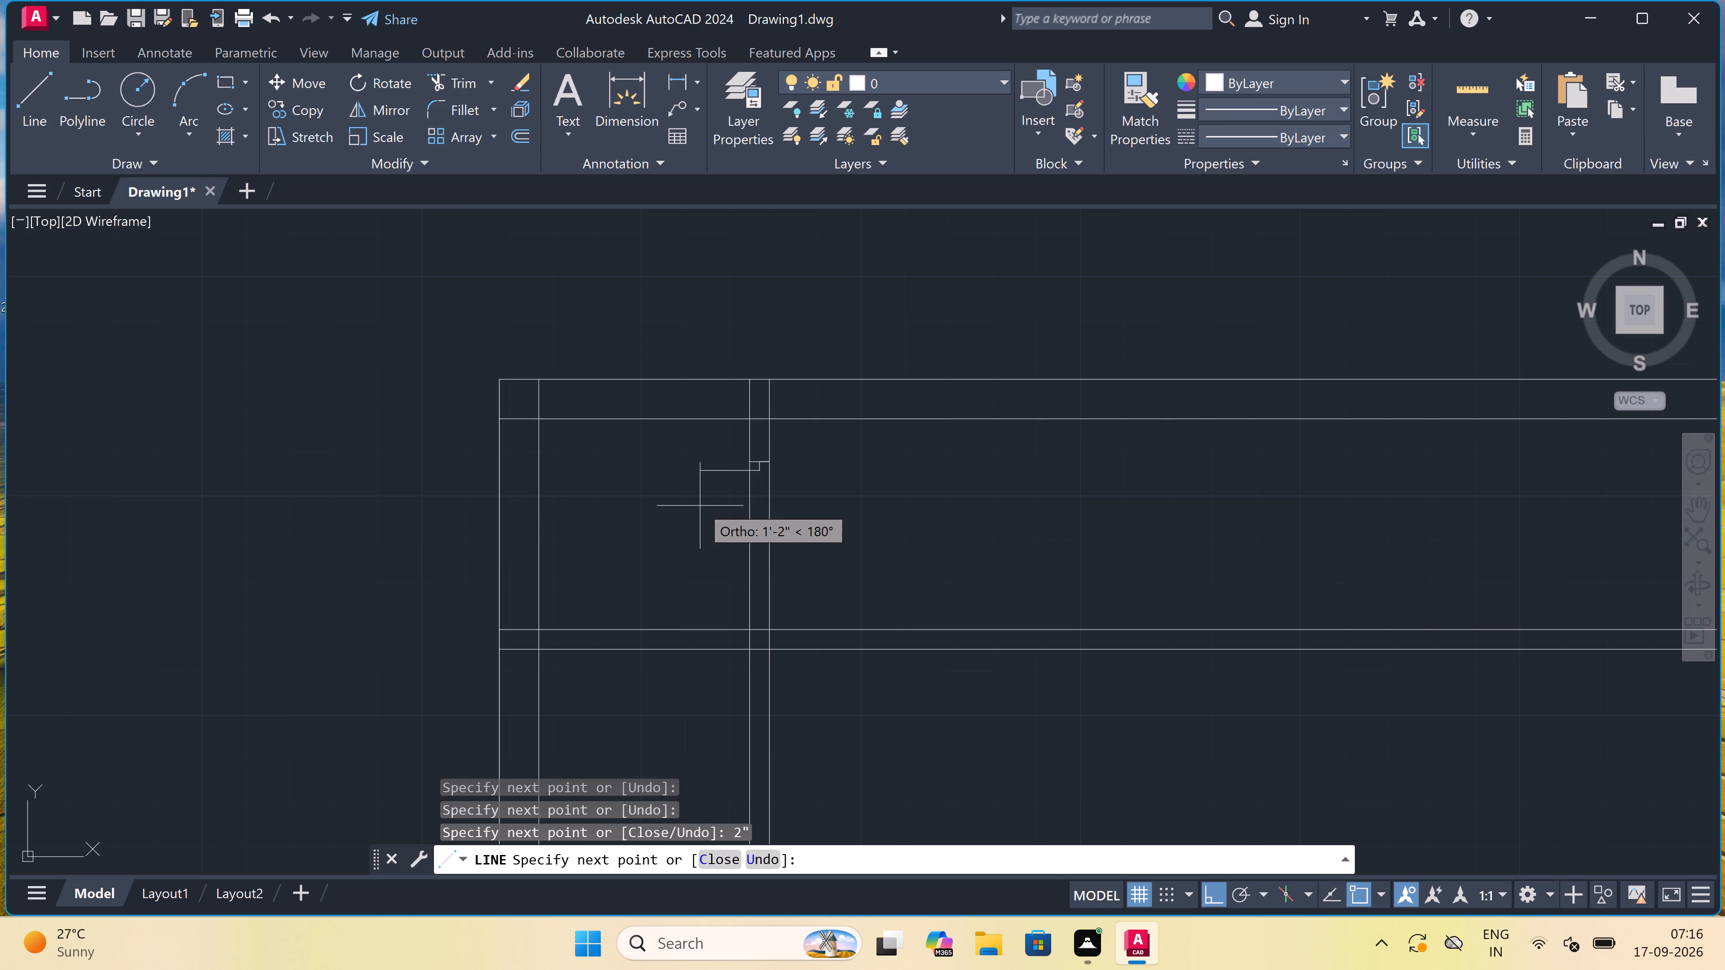
pyautogui.write("2'")
pyautogui.press('space')
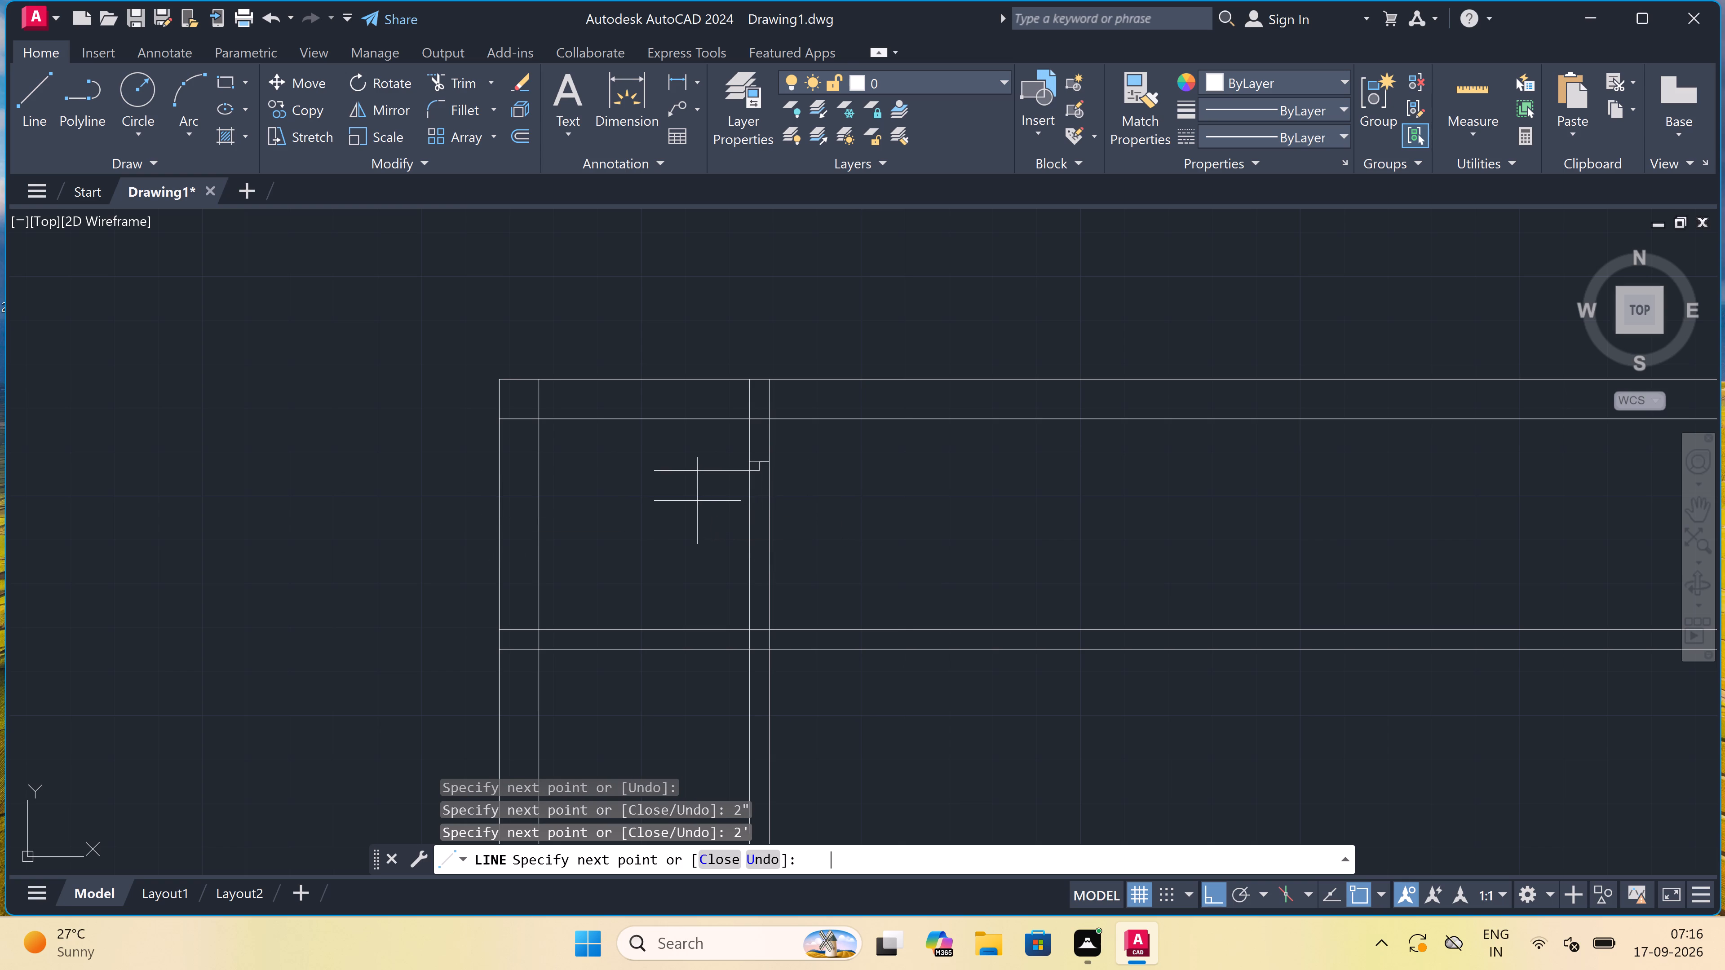
pyautogui.press('Escape')
# Draw the lower door jamb line across the vertical partition, with a 2" line up from its midpoint.
pyautogui.press('space')
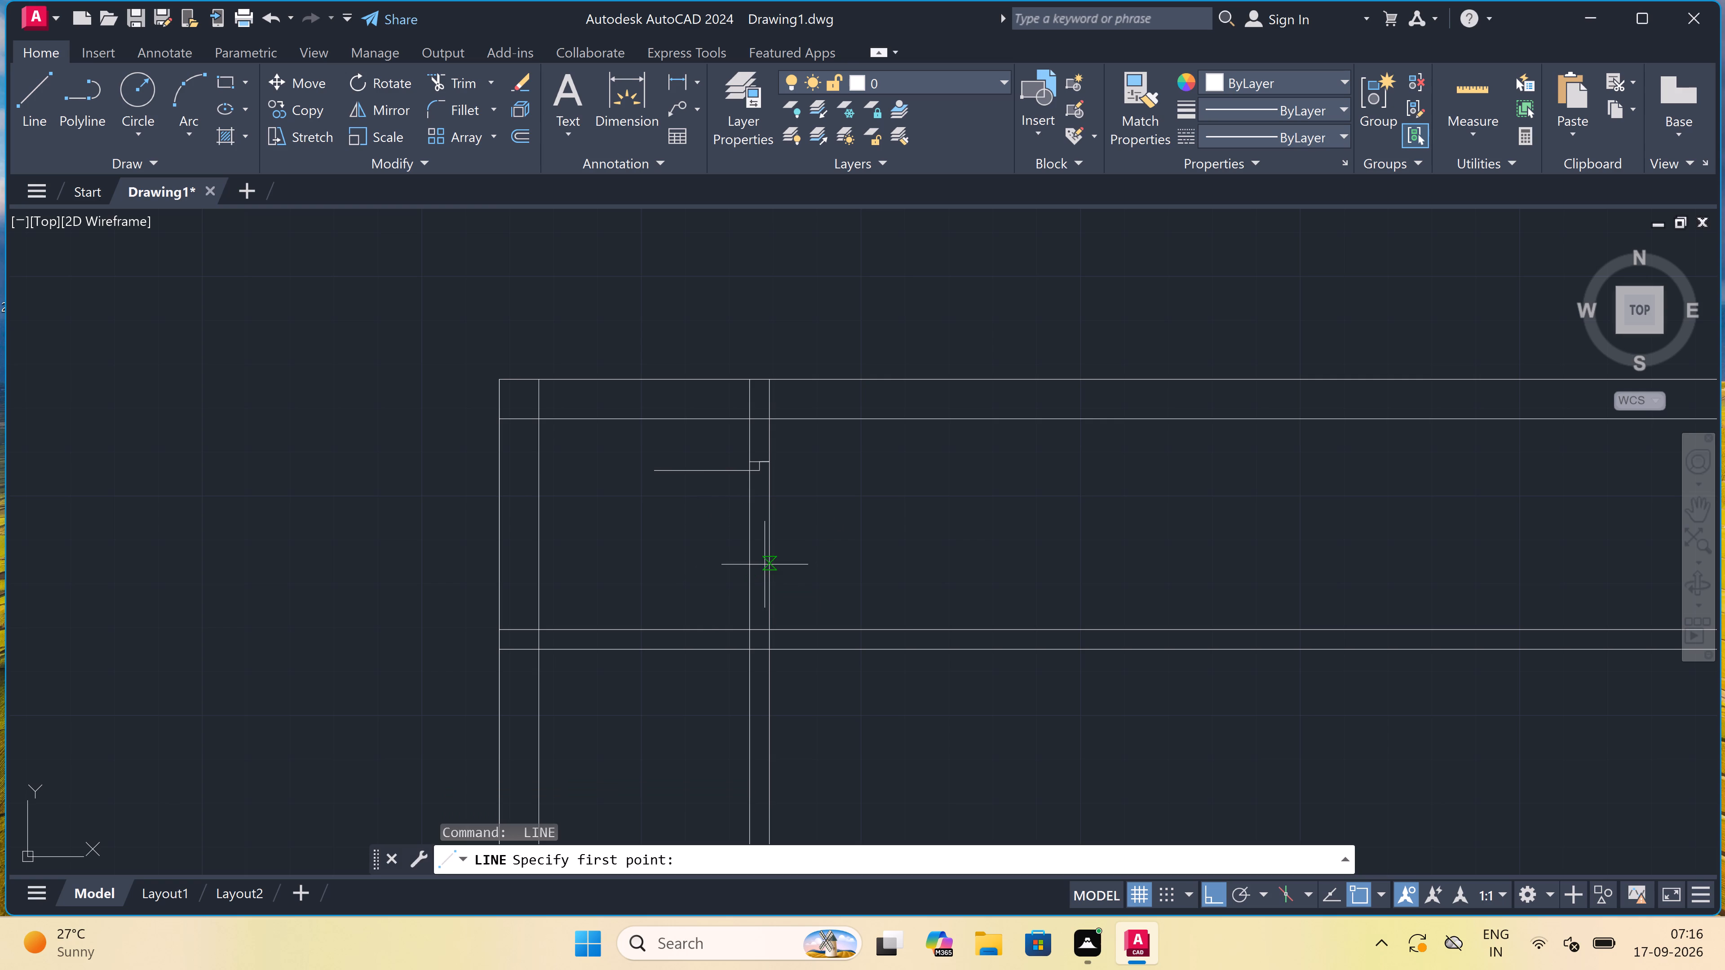
pyautogui.click(750, 575)
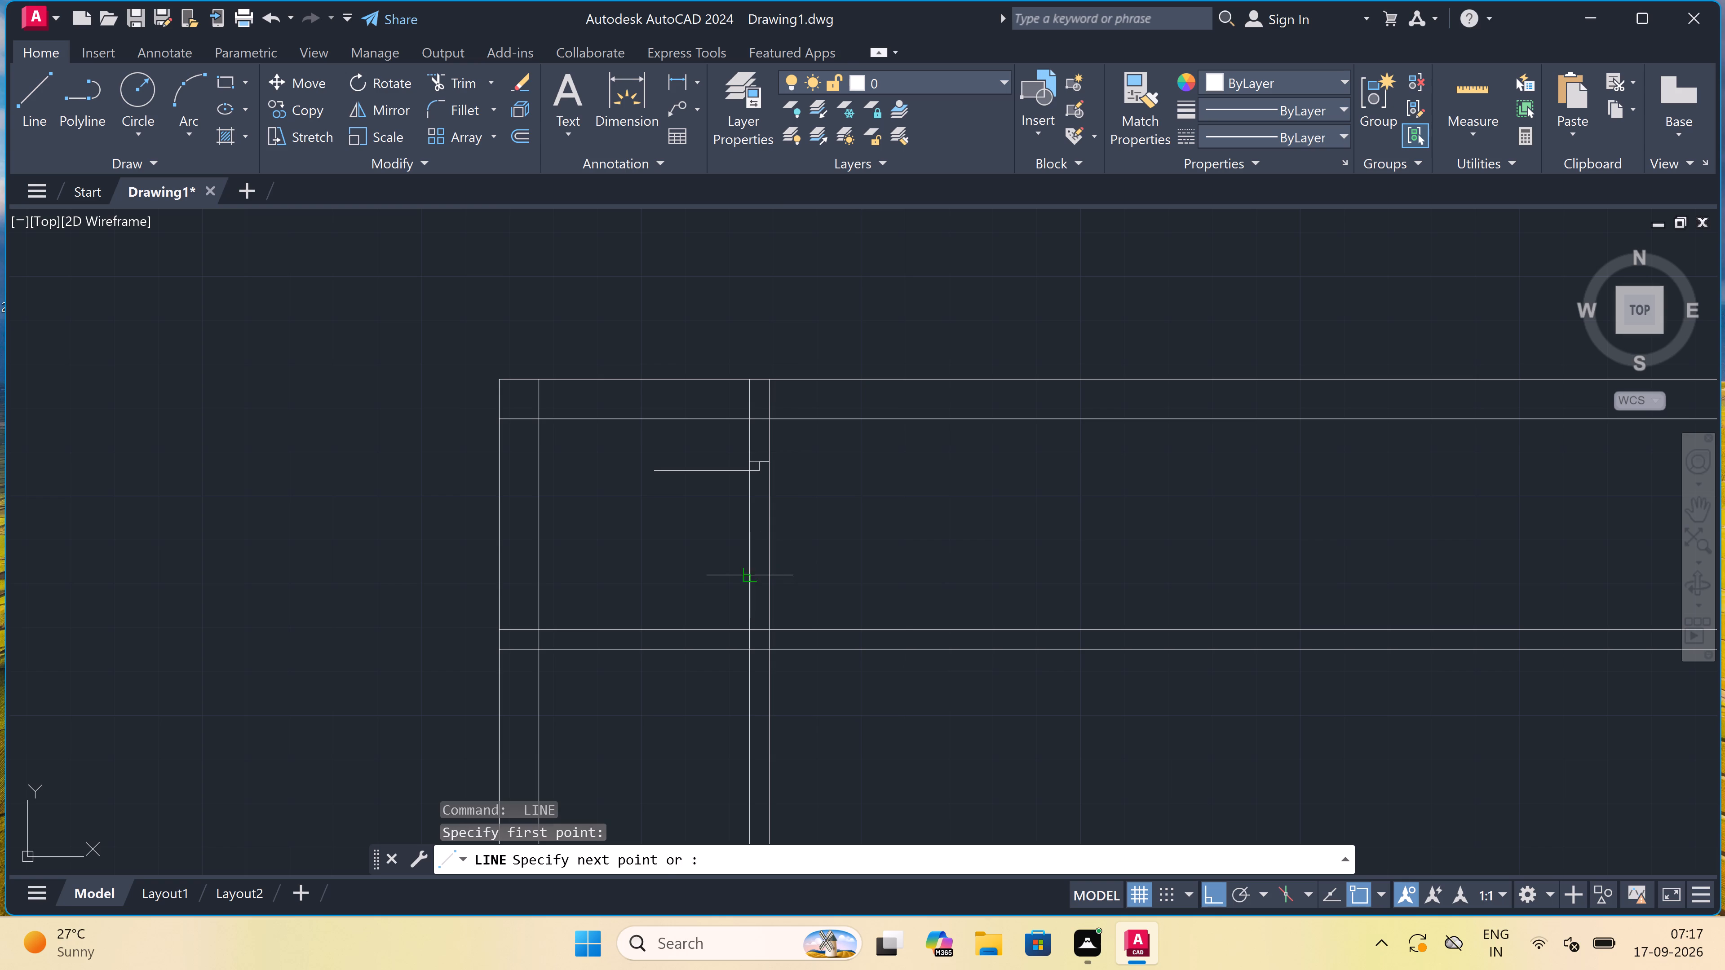
pyautogui.click(770, 582)
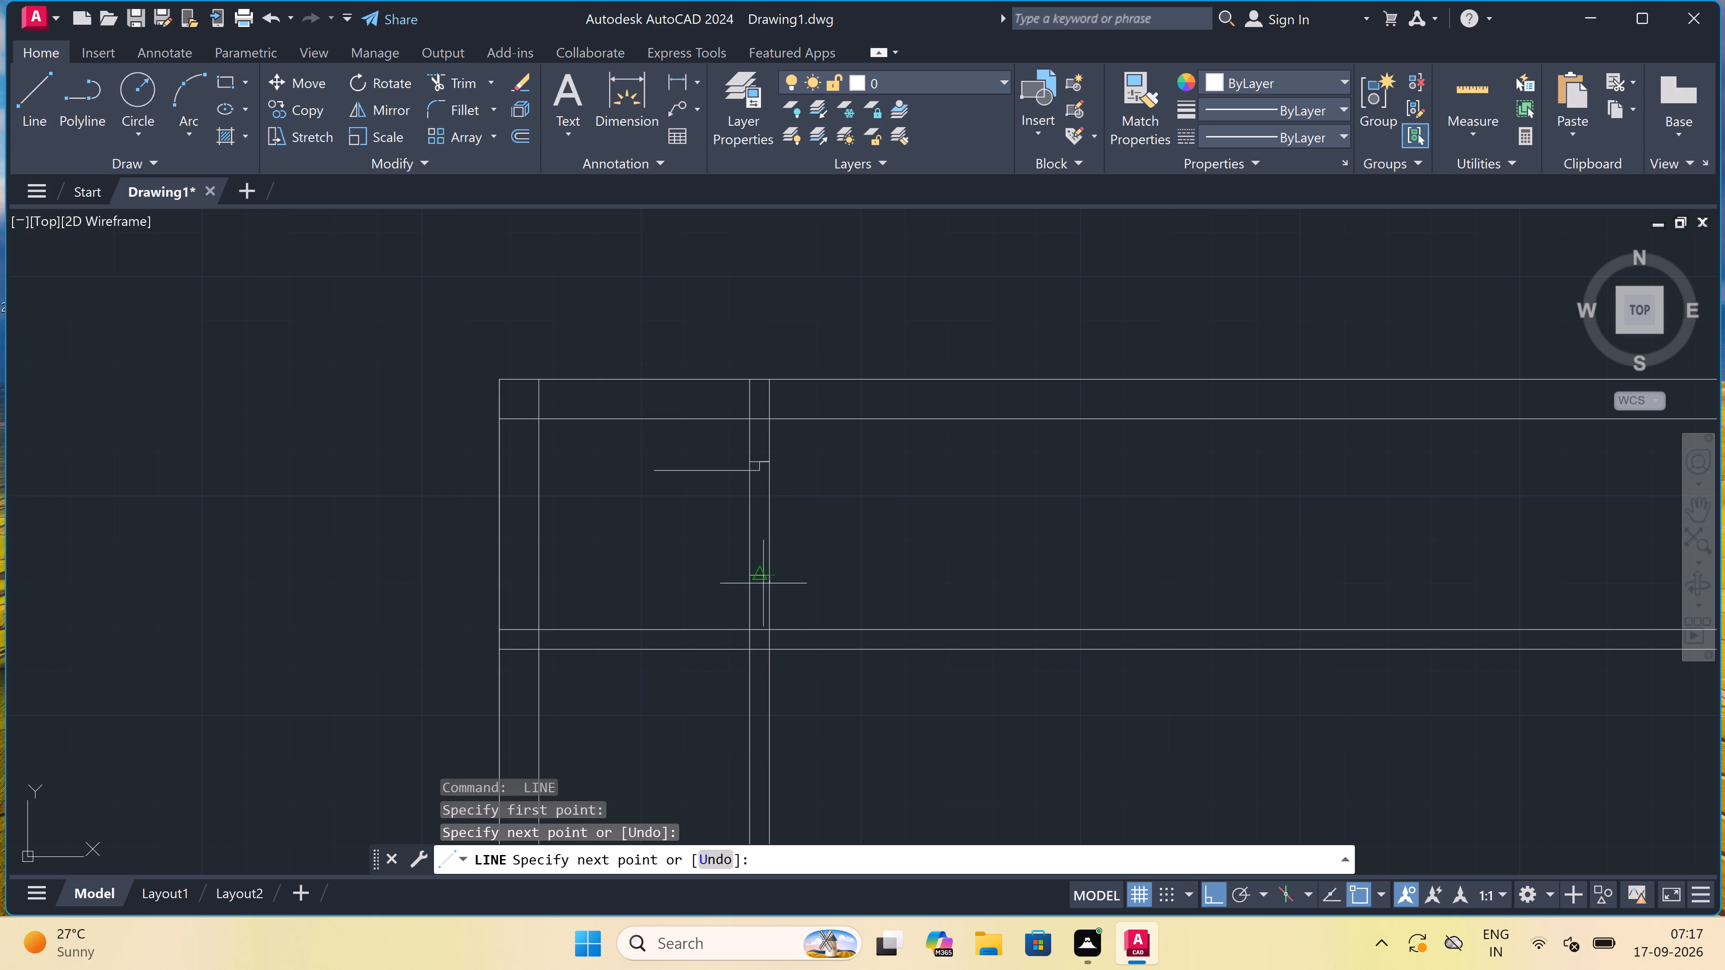
pyautogui.click(762, 581)
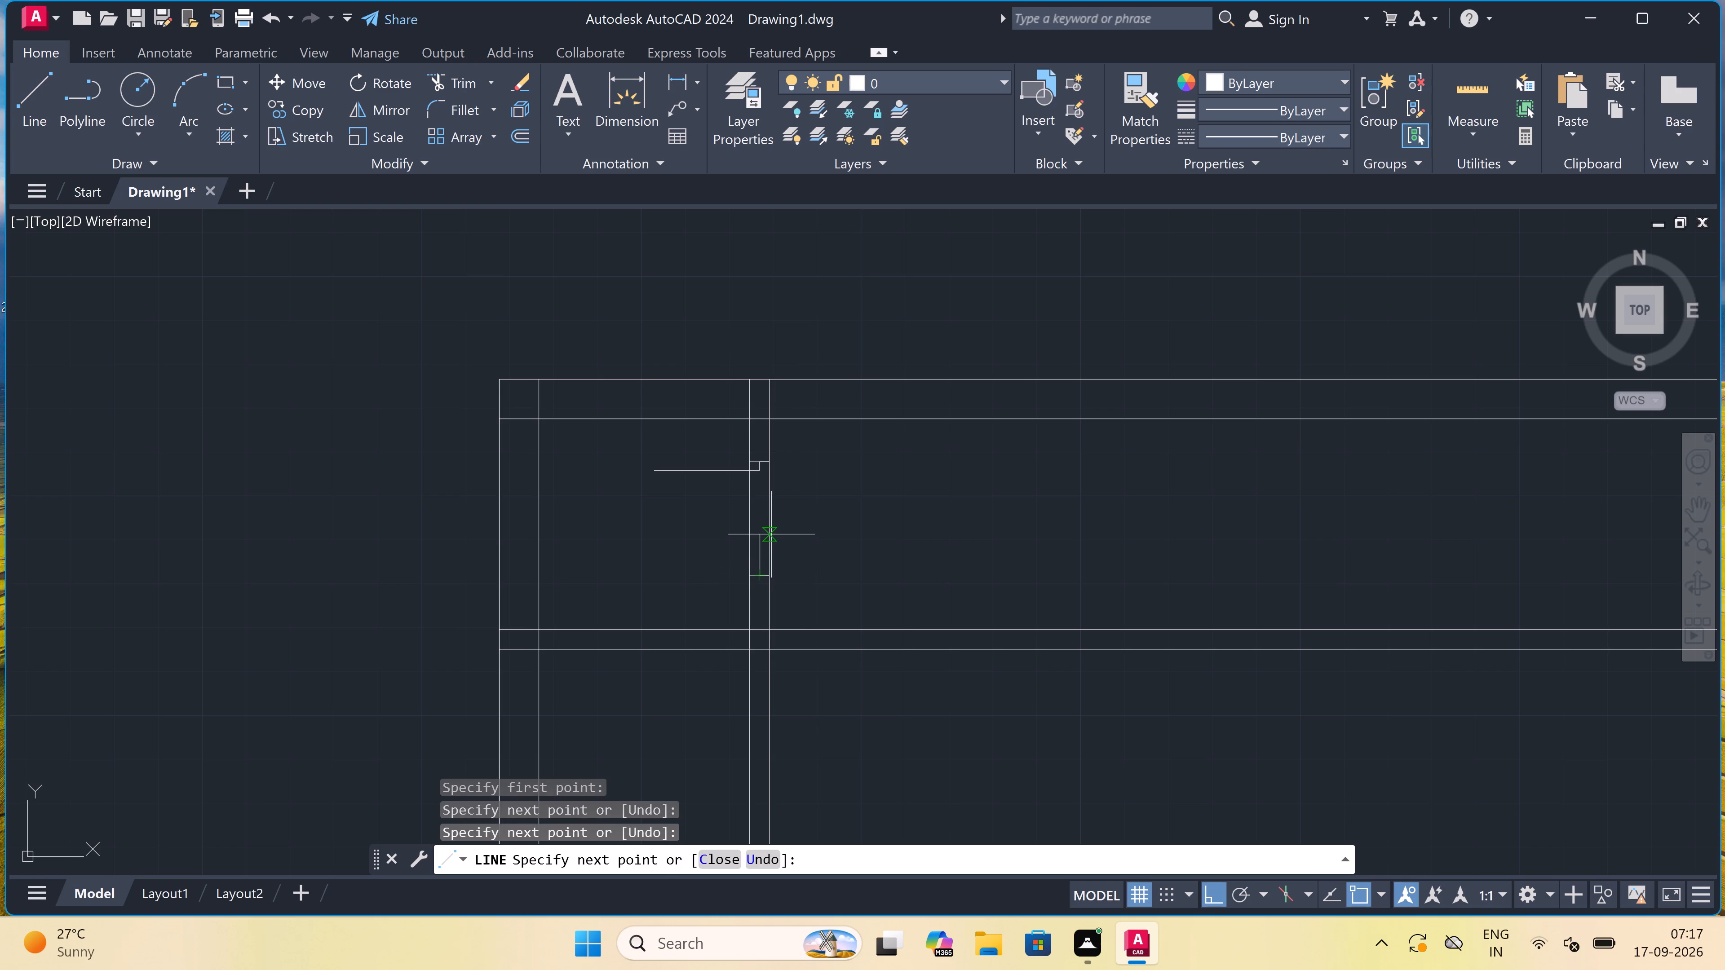
pyautogui.write('2"')
pyautogui.press('space')
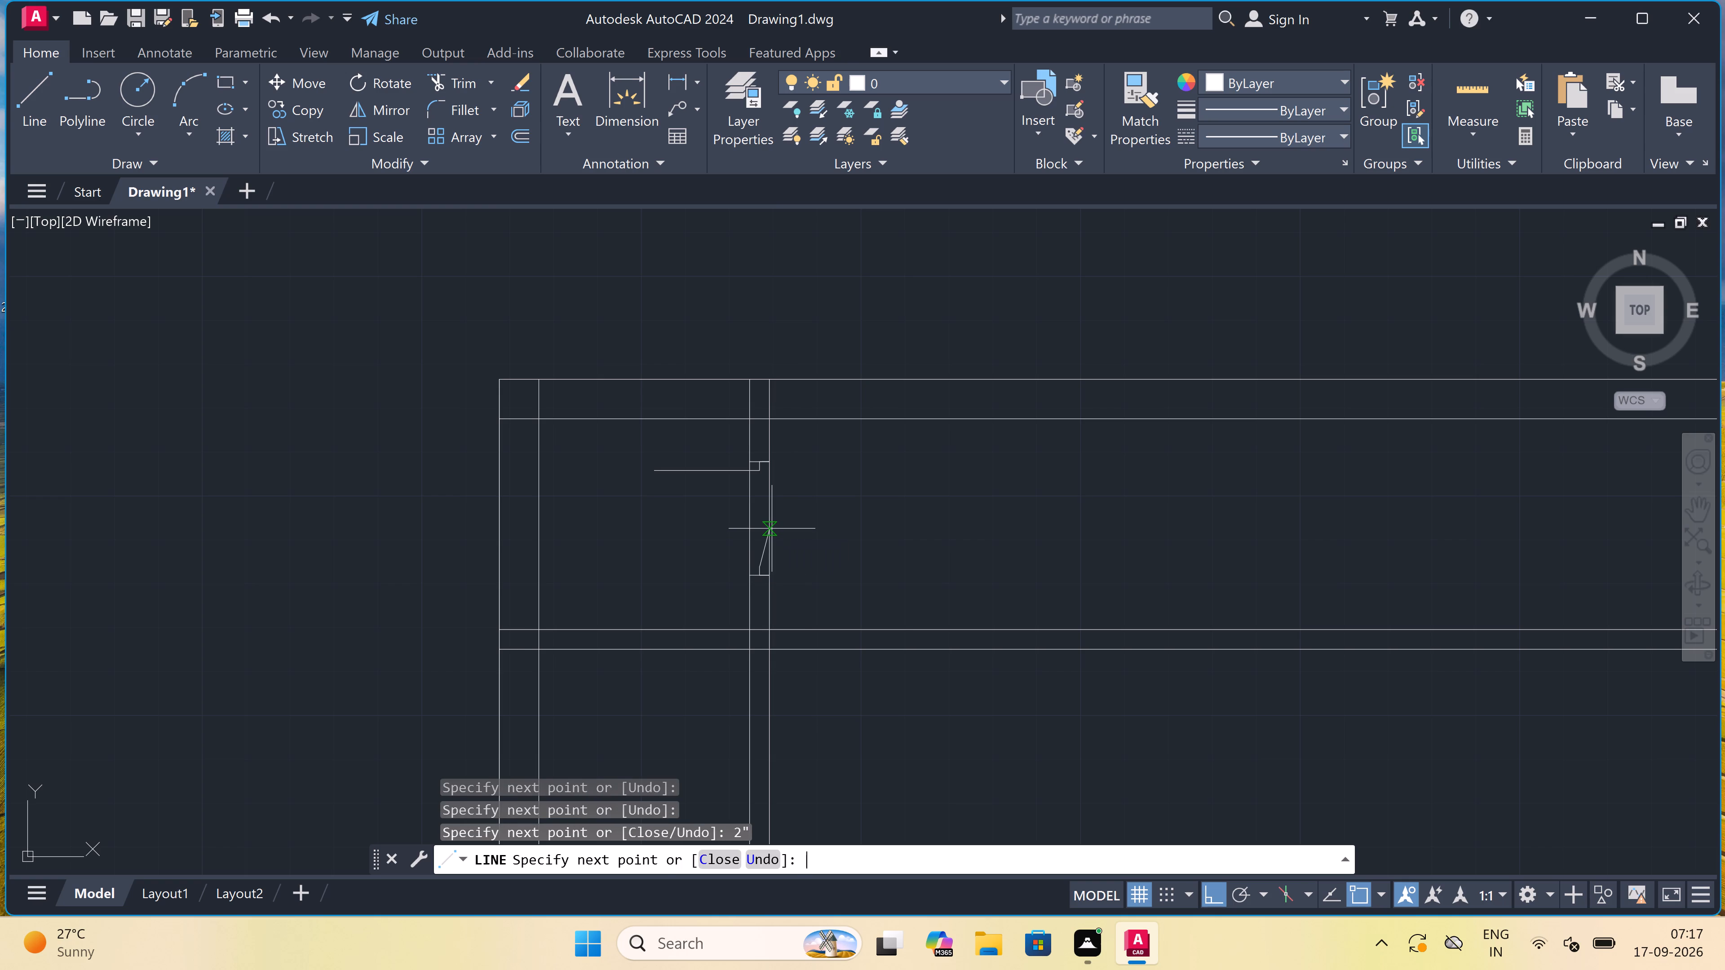
pyautogui.press('Escape')
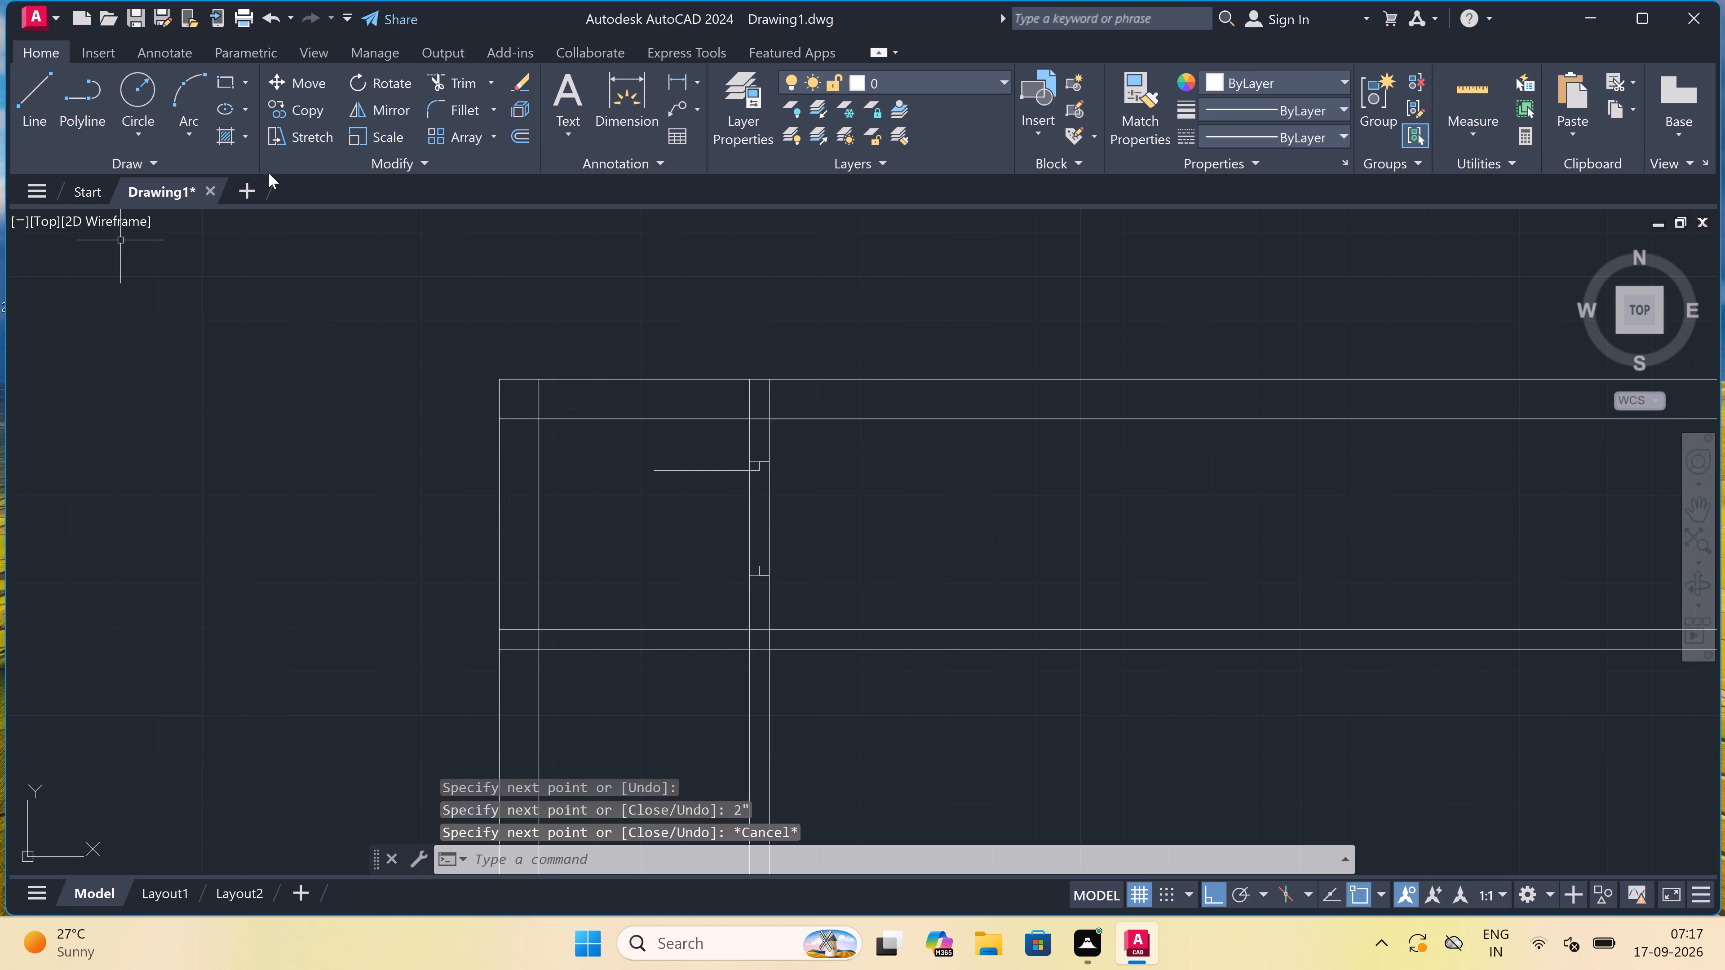
# Draw the door swing with a Start, End, Direction arc from the leaf's free end to the lower jamb's 2" line.
pyautogui.click(189, 123)
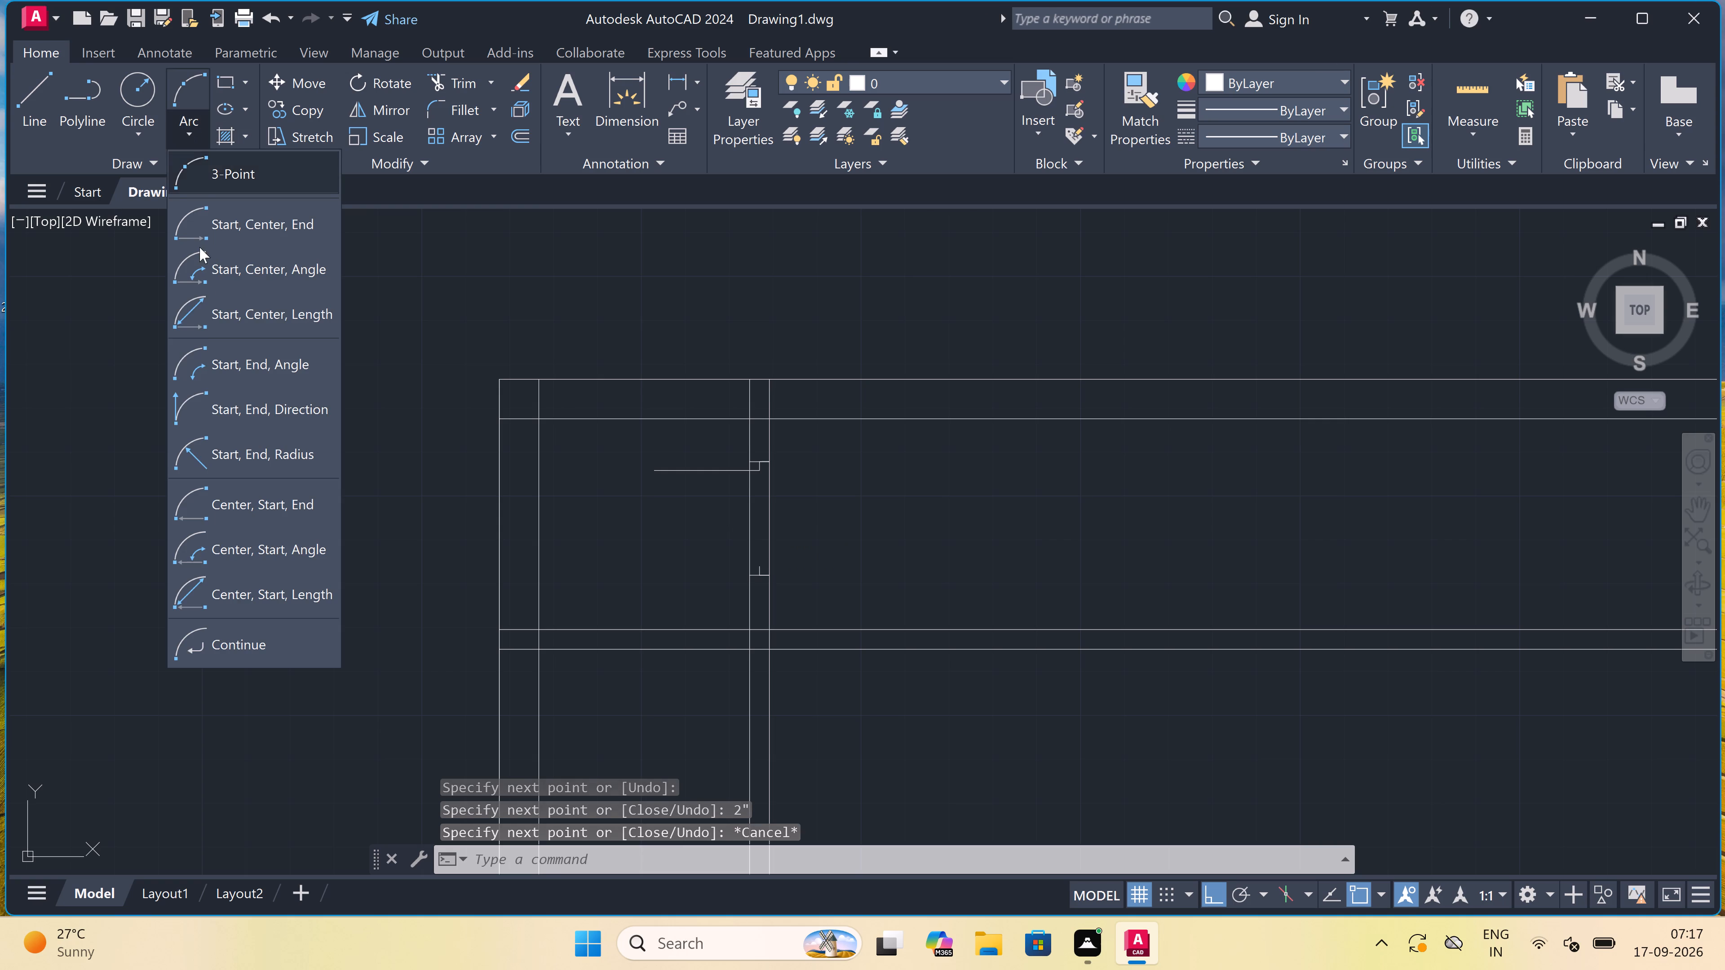
pyautogui.click(209, 406)
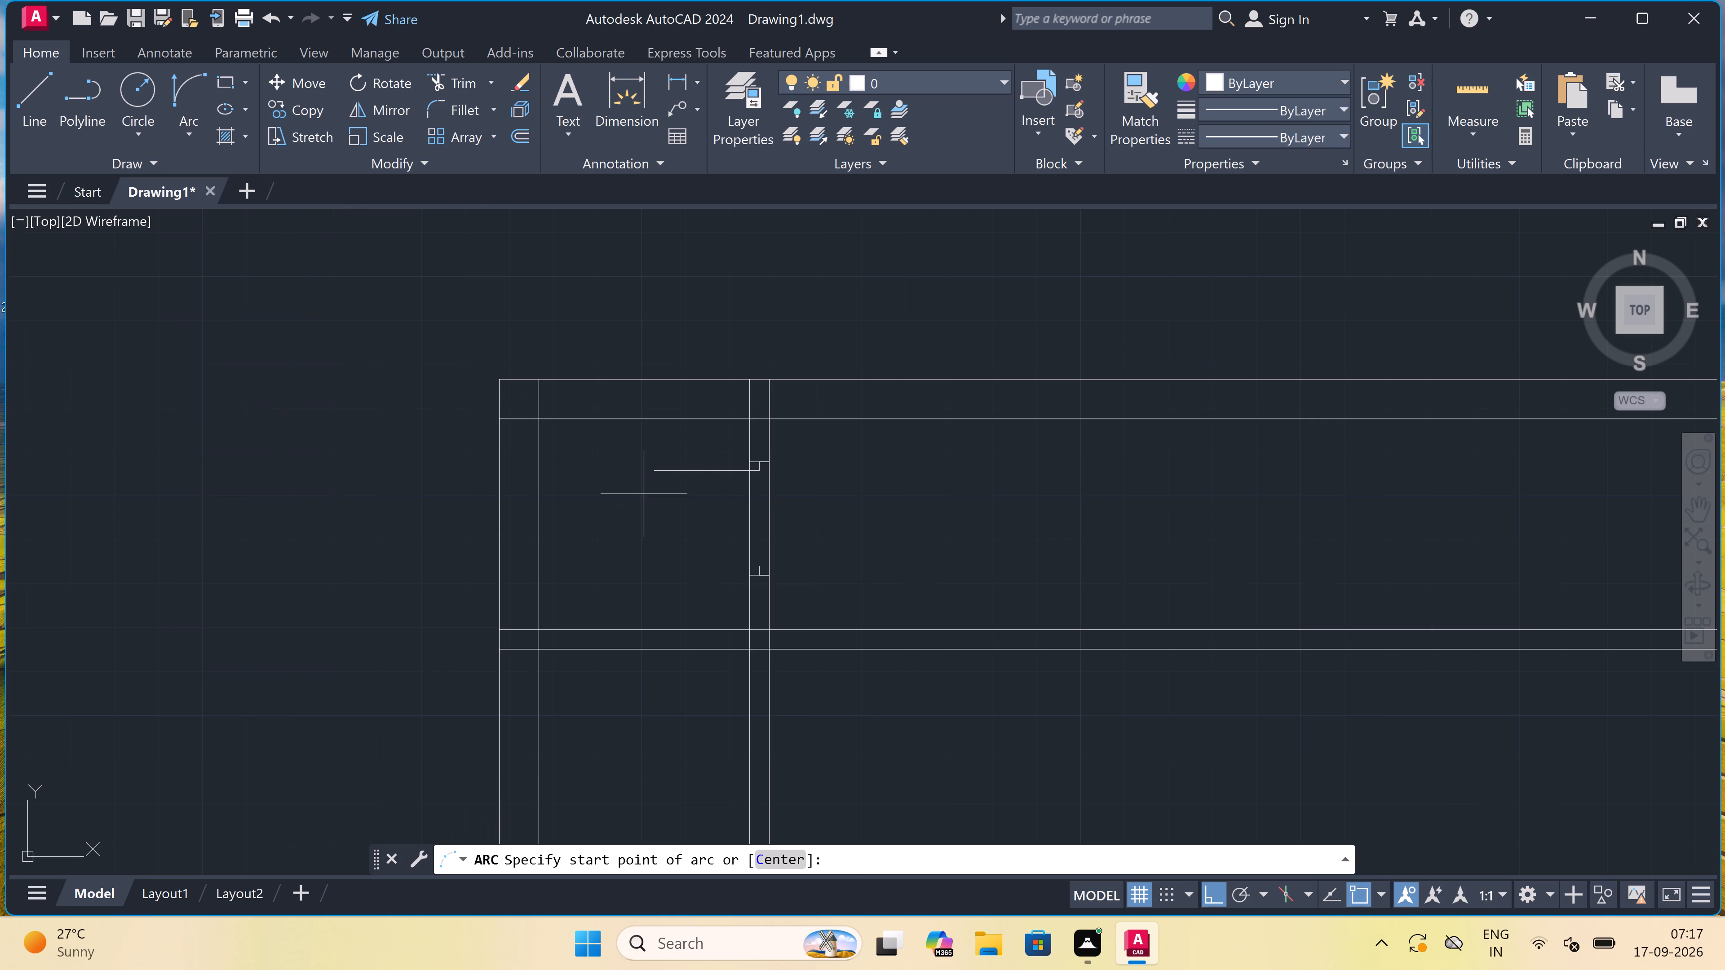
pyautogui.click(649, 476)
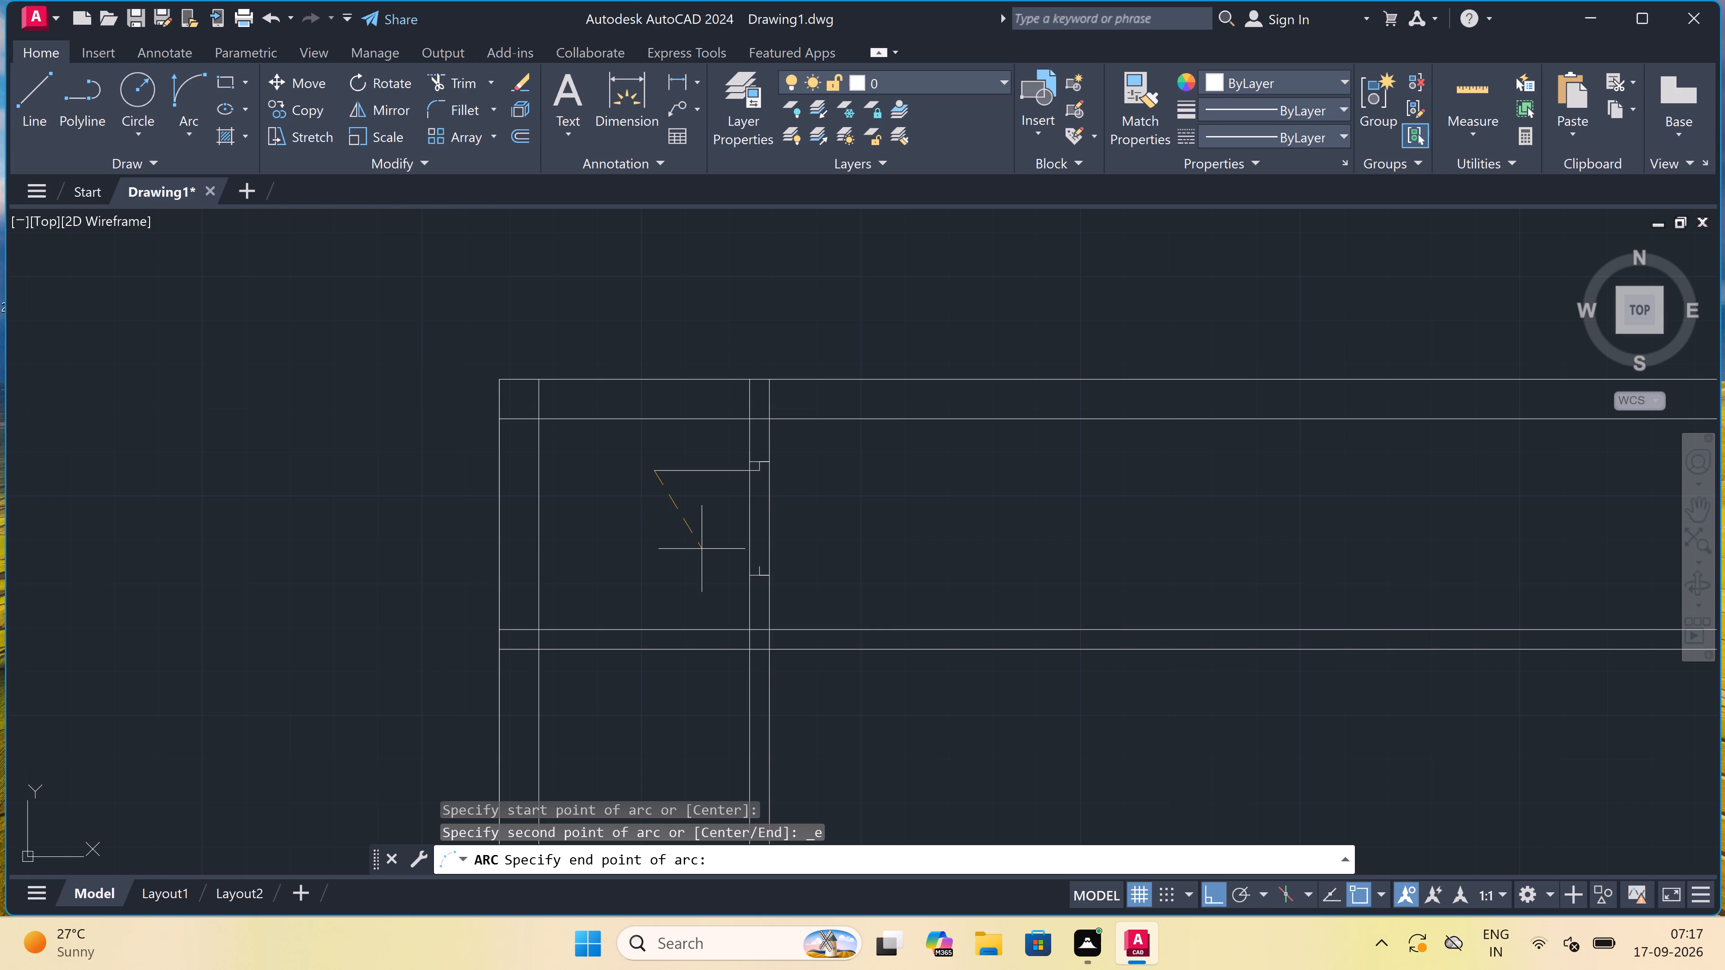
pyautogui.scroll(3, 759, 537)
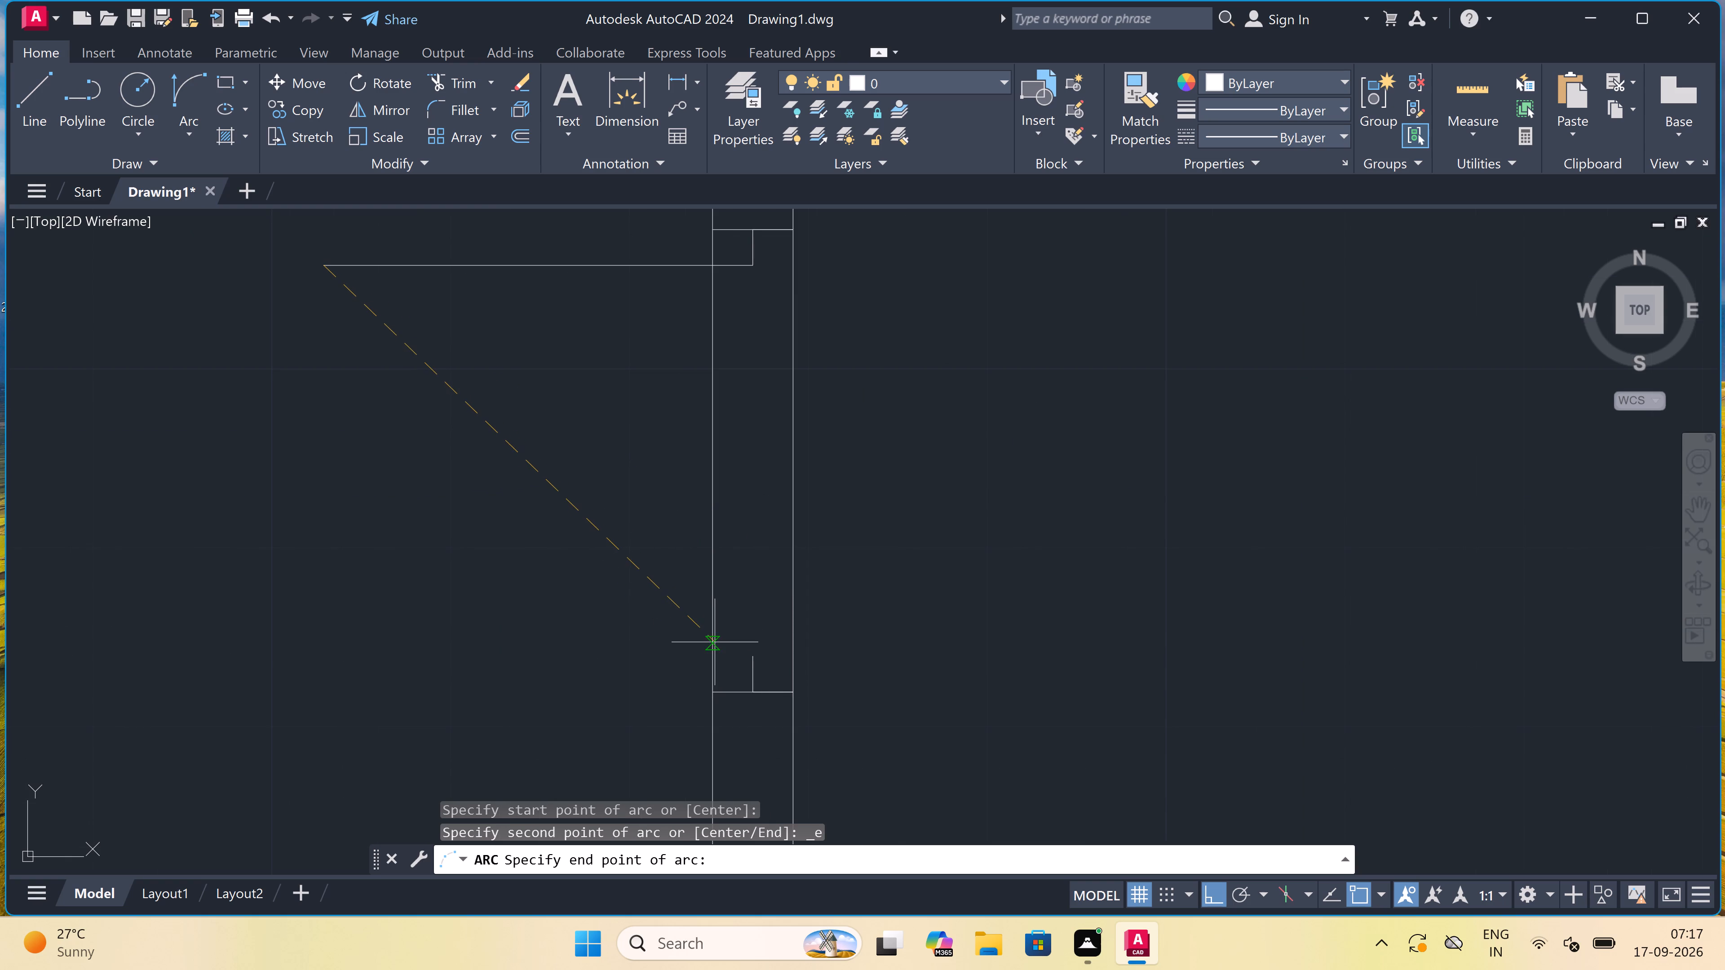
pyautogui.click(755, 663)
pyautogui.click(628, 683)
# Trim both vertical partition lines between the two door jambs to open the doorway.
pyautogui.scroll(-2, 659, 609)
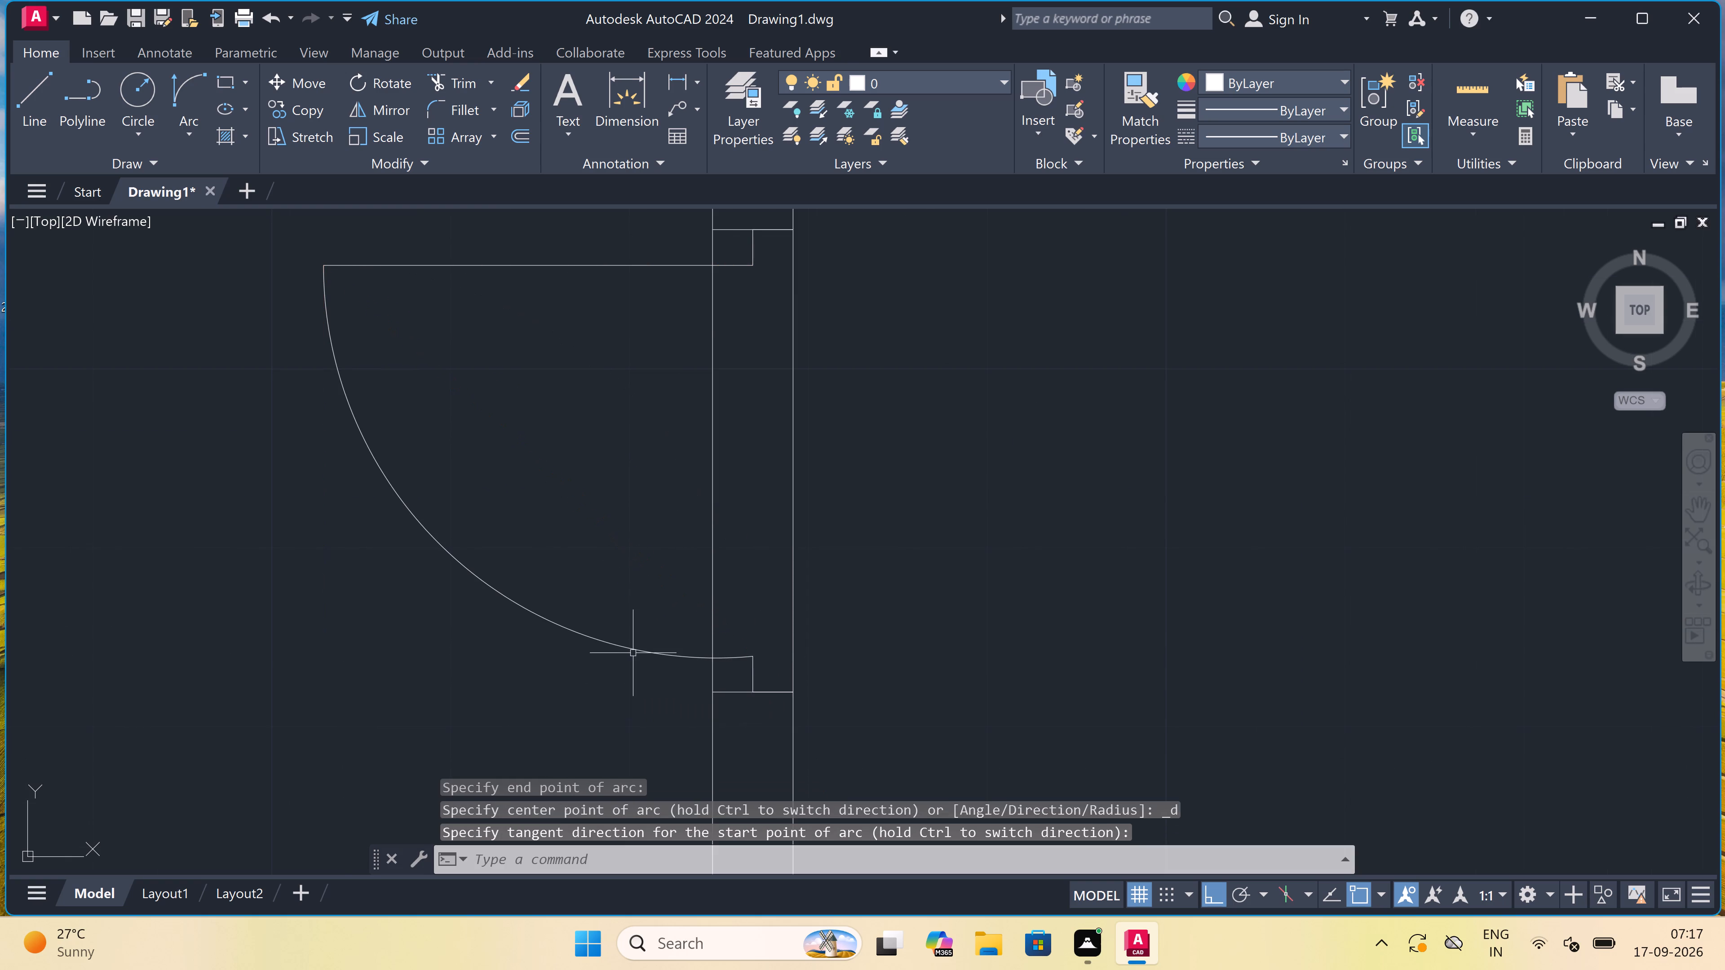
pyautogui.scroll(-1, 659, 609)
pyautogui.press('t')
pyautogui.press('r')
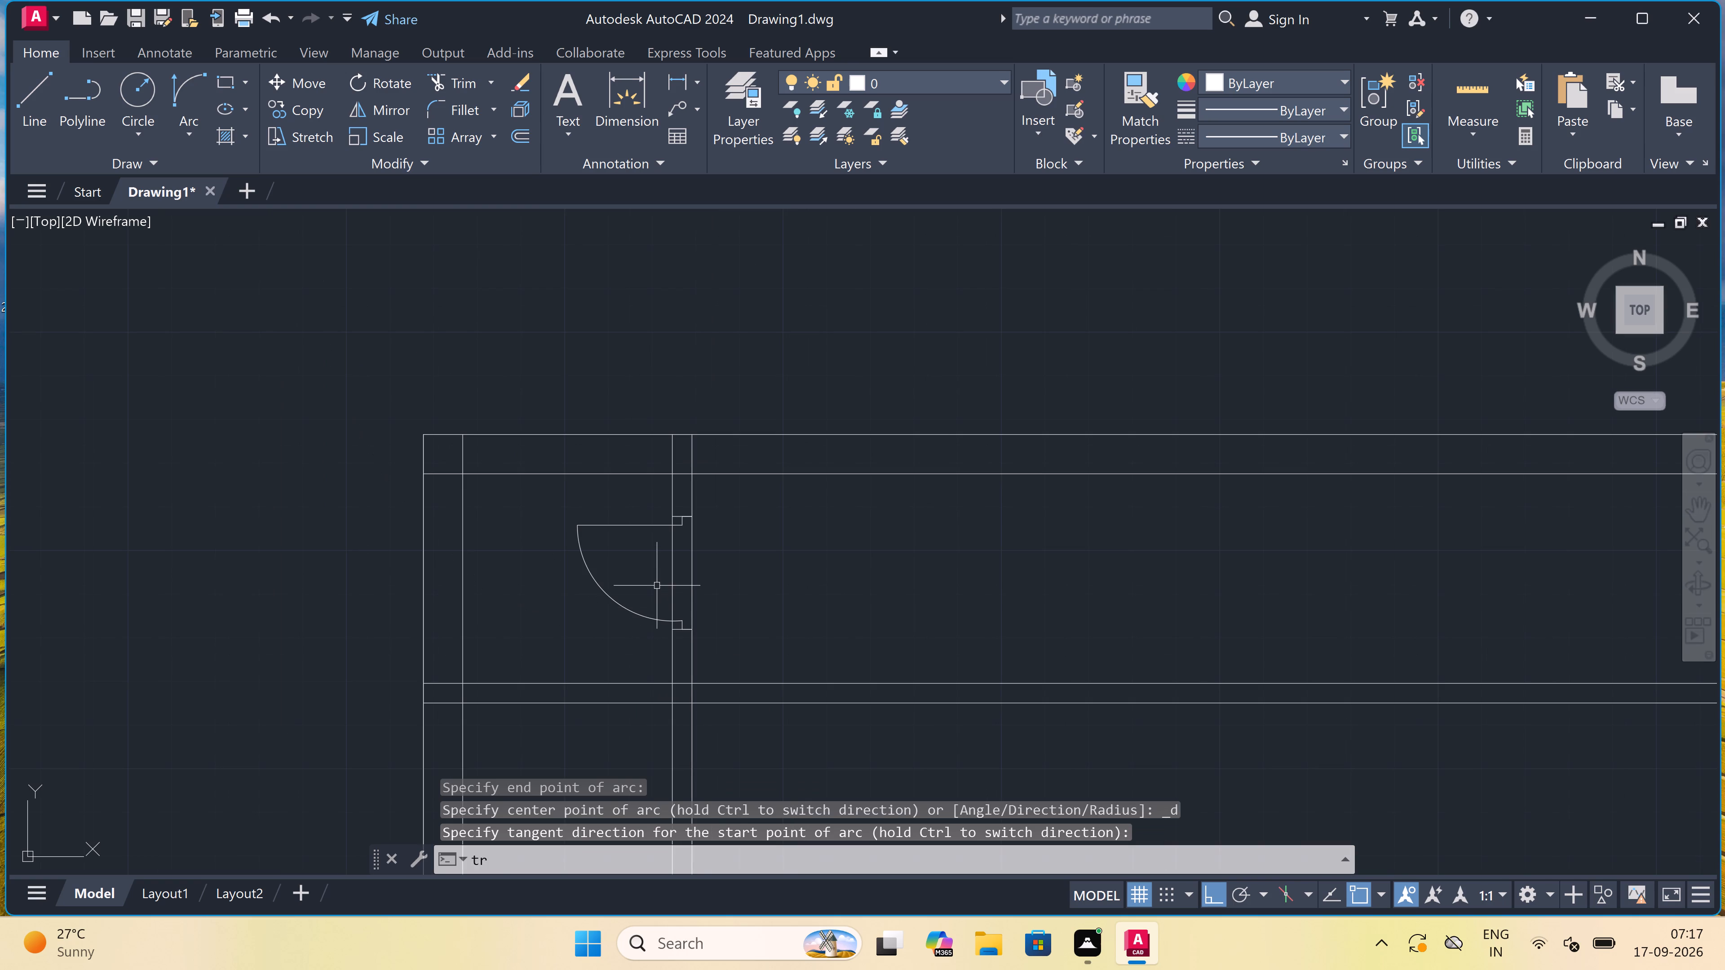
pyautogui.press('space')
pyautogui.click(661, 574)
pyautogui.click(739, 585)
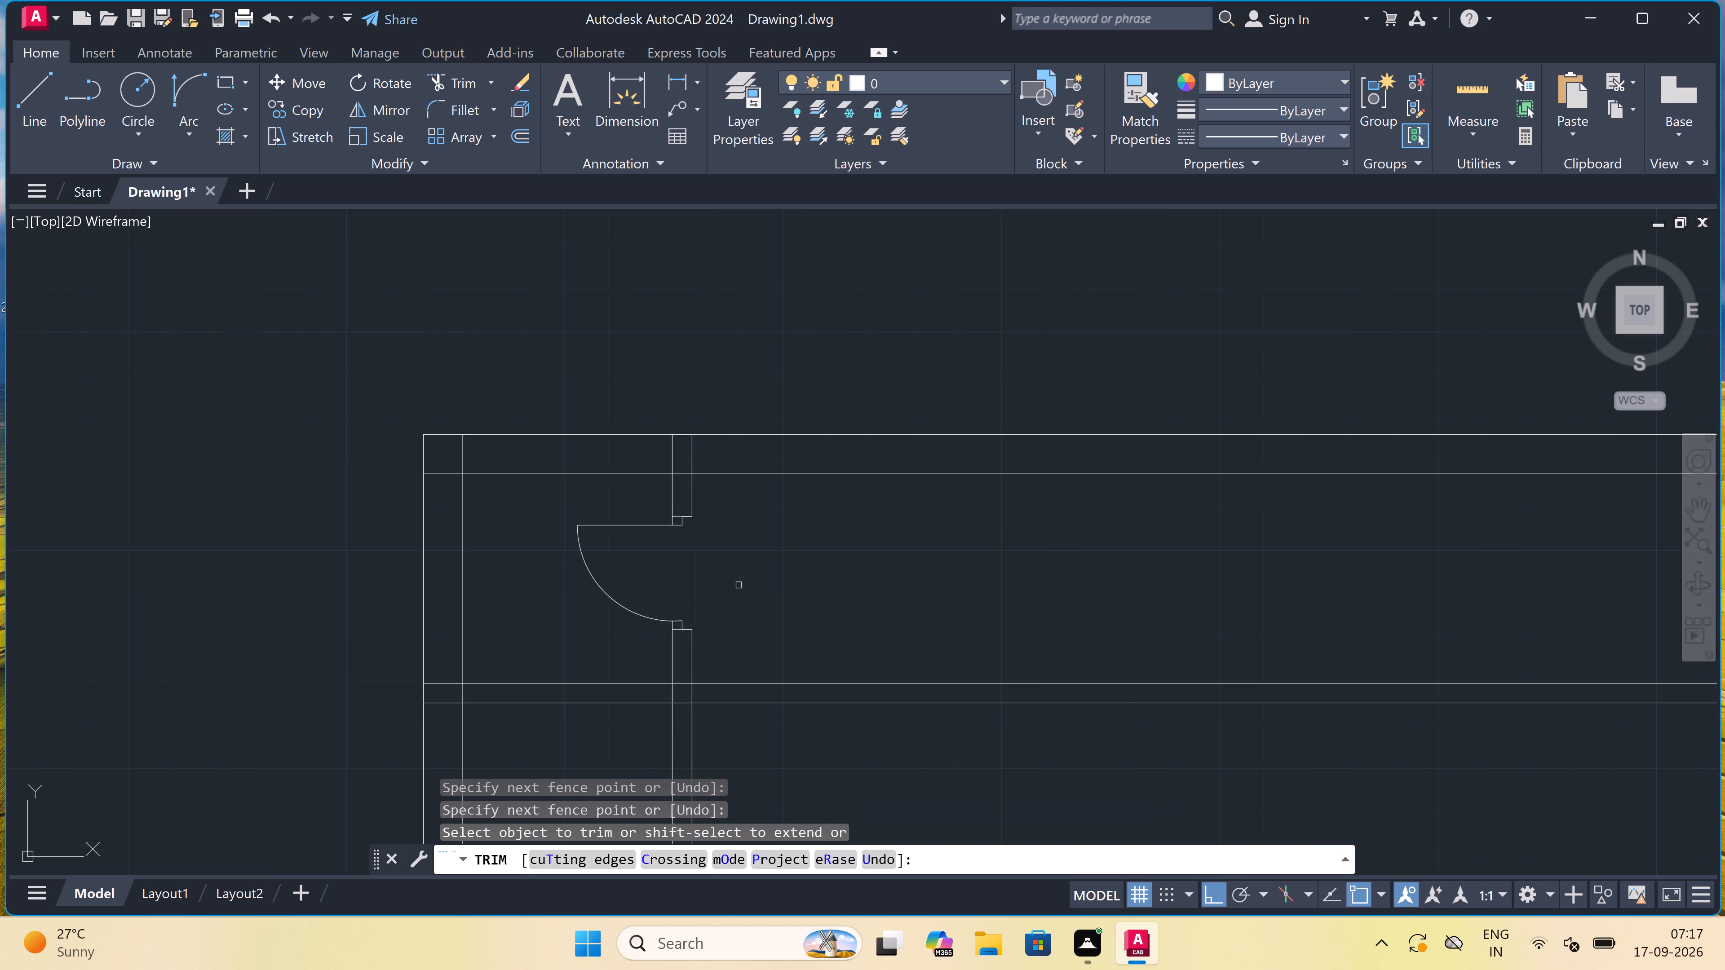
# Trim the line ends crossing the top exterior wall and those crossing the left exterior wall down to the upper partition line.
pyautogui.click(708, 457)
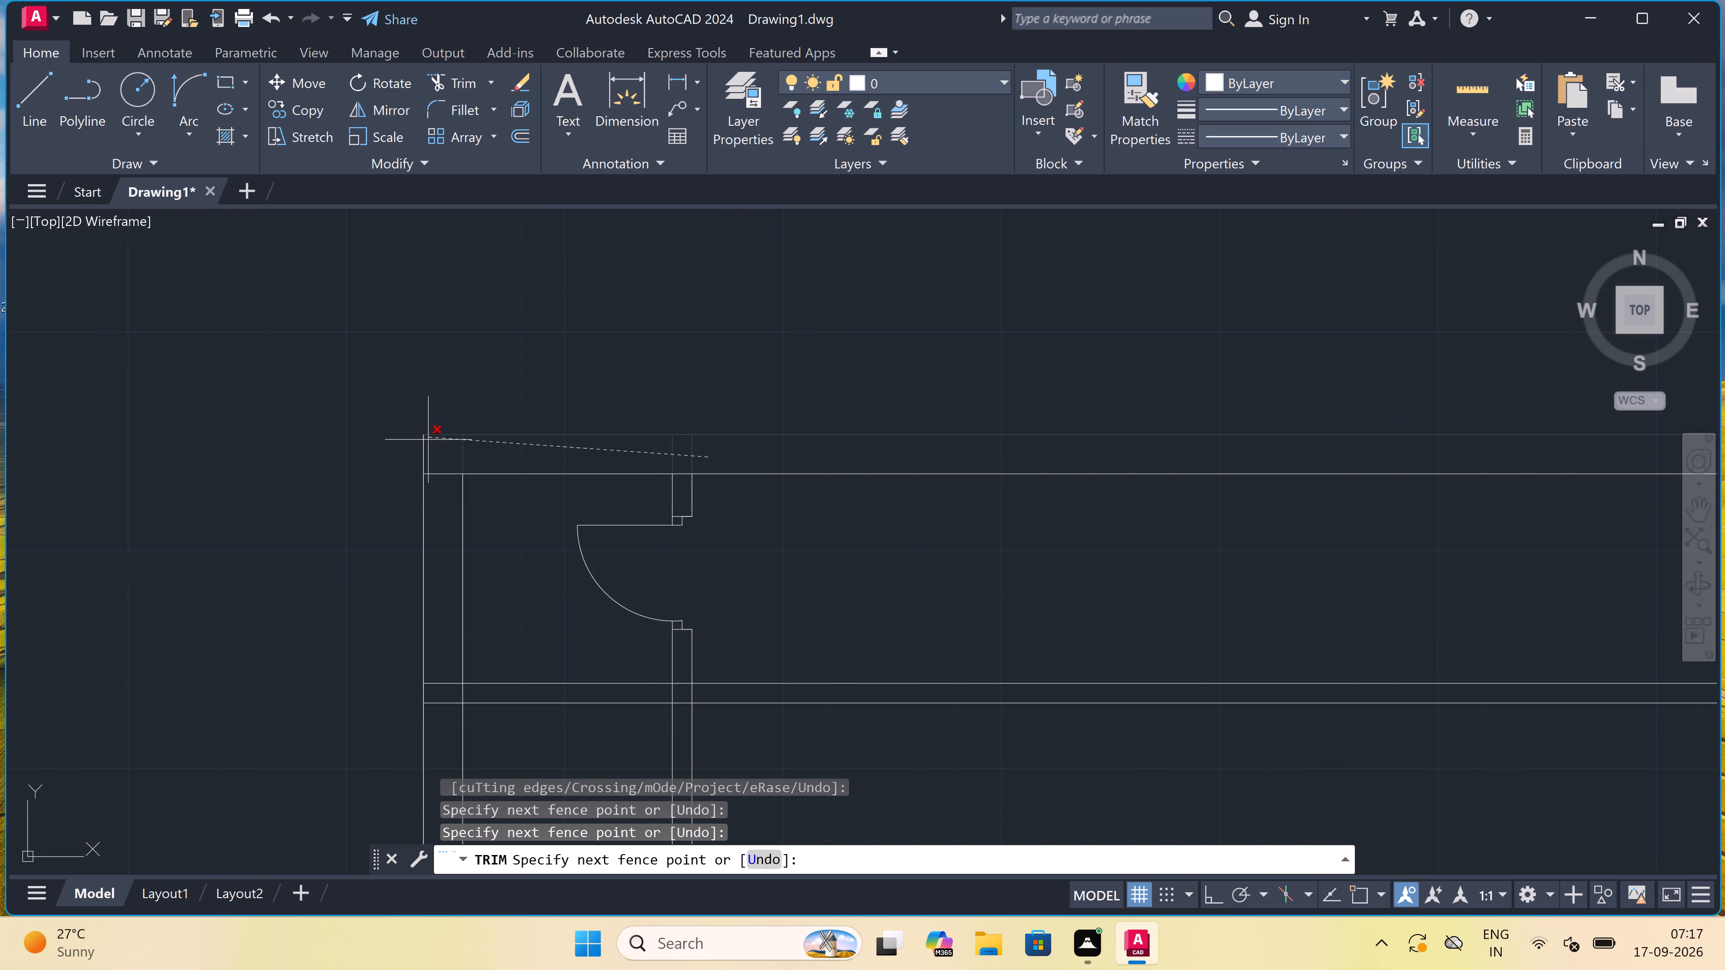
pyautogui.click(440, 451)
pyautogui.click(440, 451)
pyautogui.moveTo(440, 451); pyautogui.dragTo(441, 463)
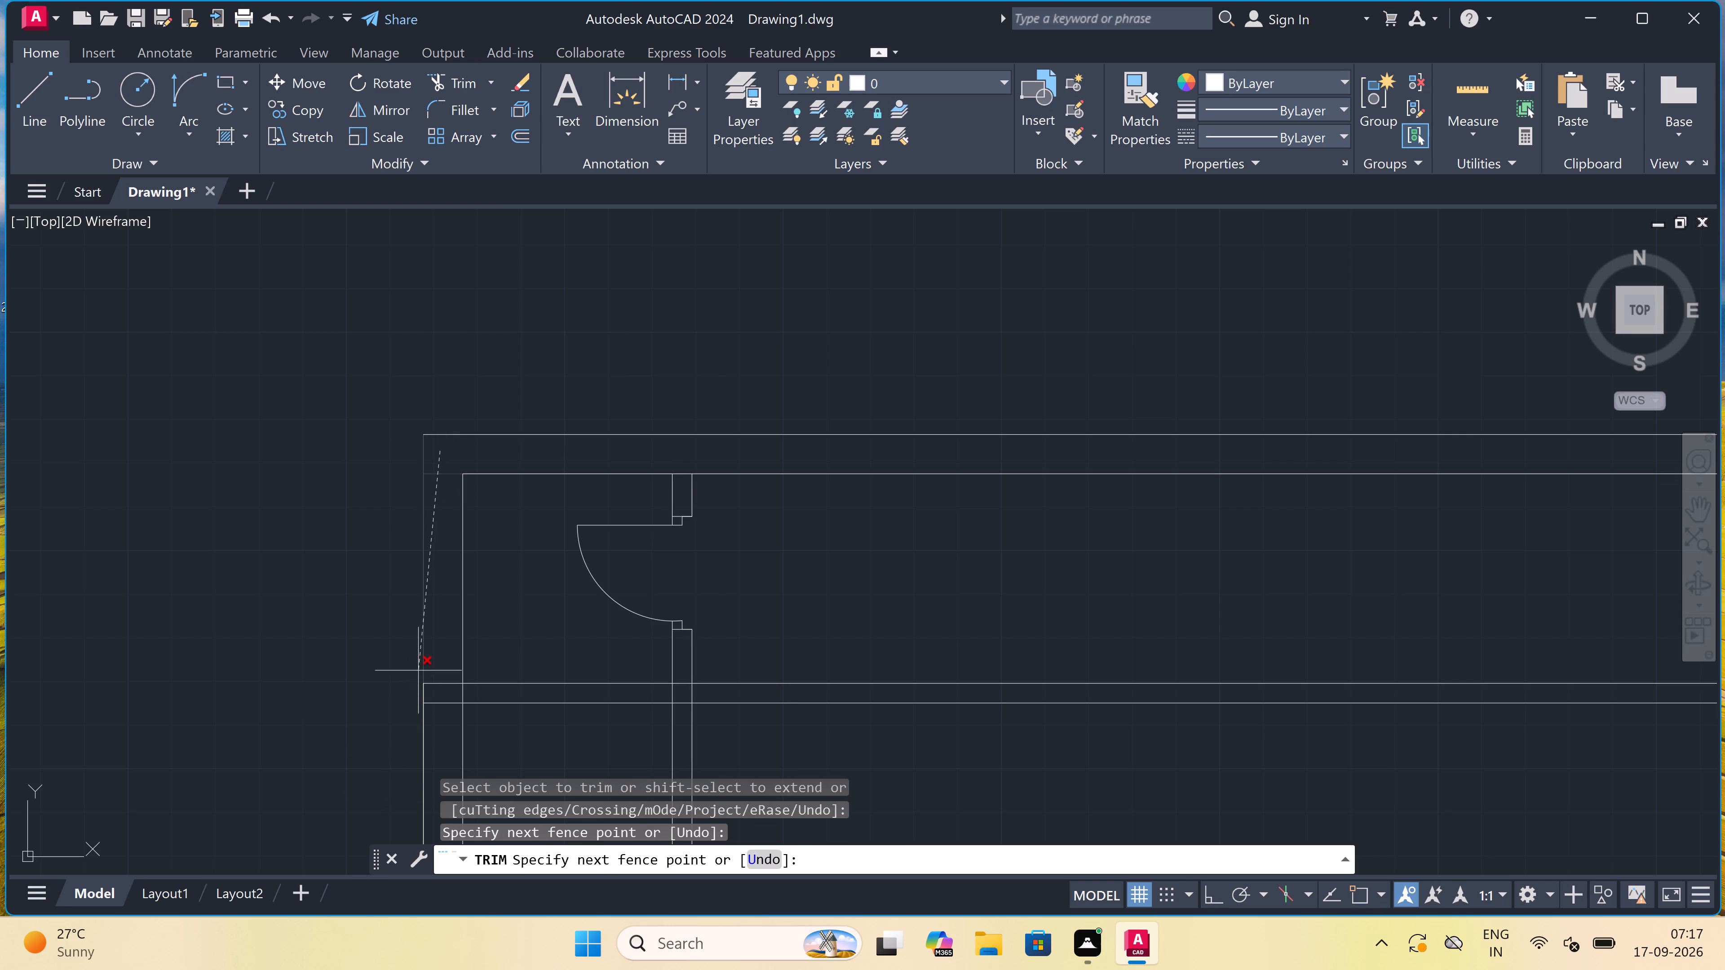
pyautogui.click(441, 698)
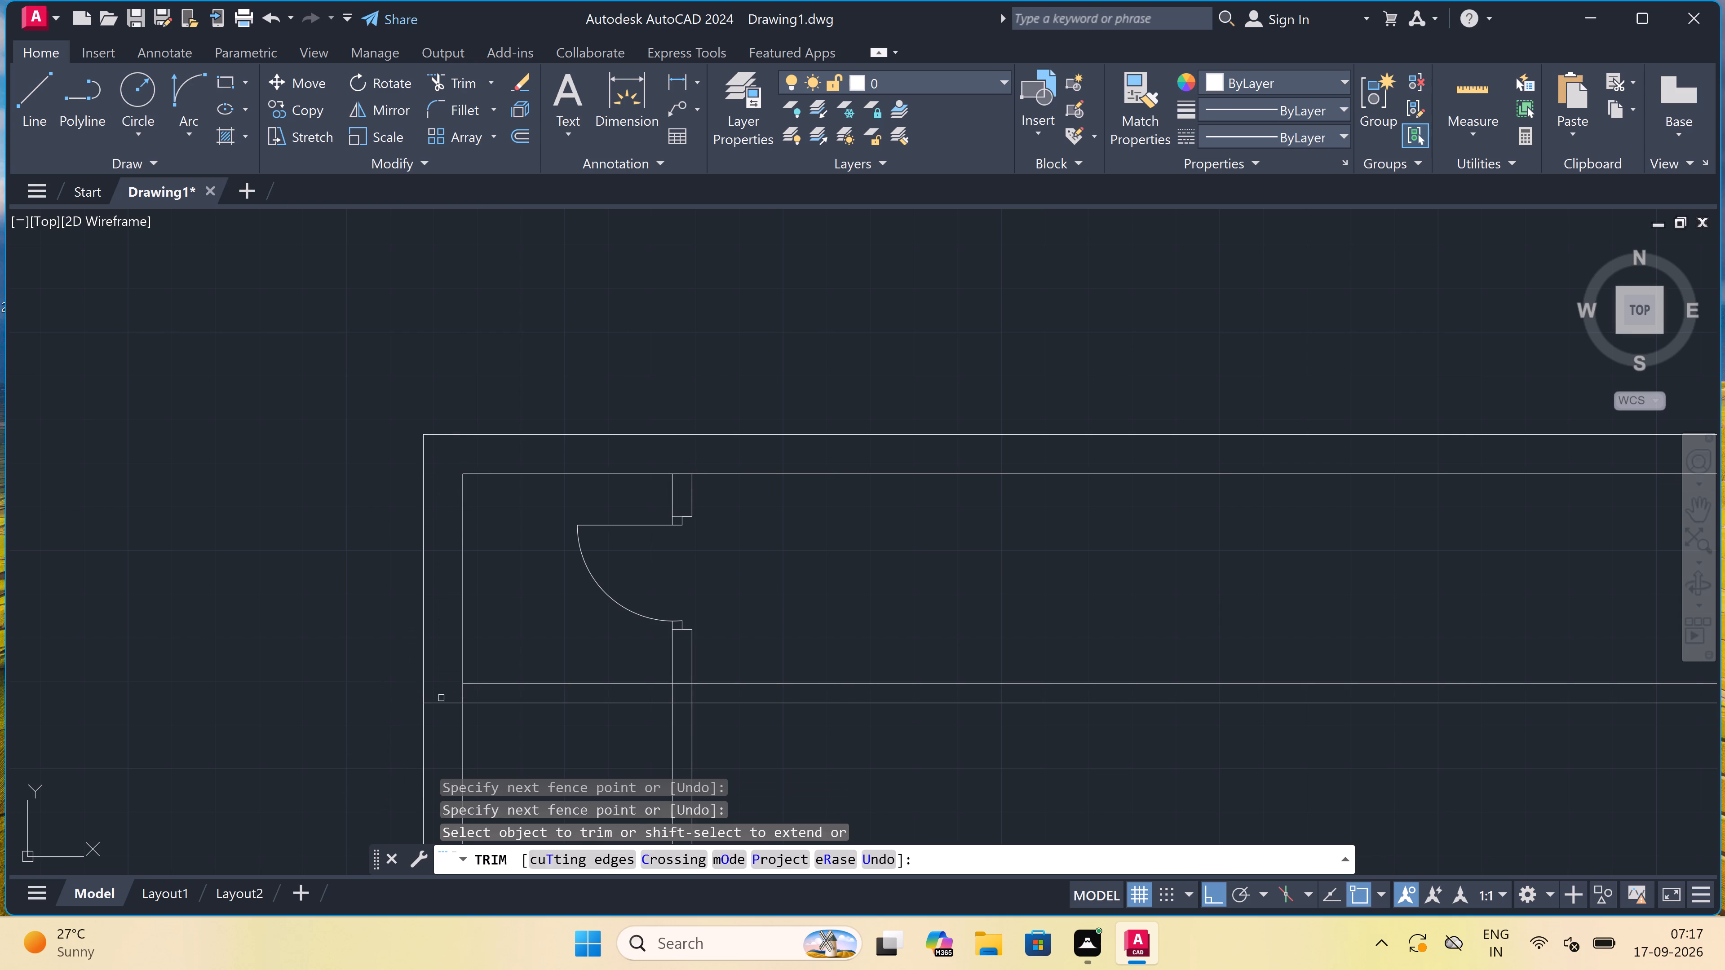
pyautogui.click(441, 698)
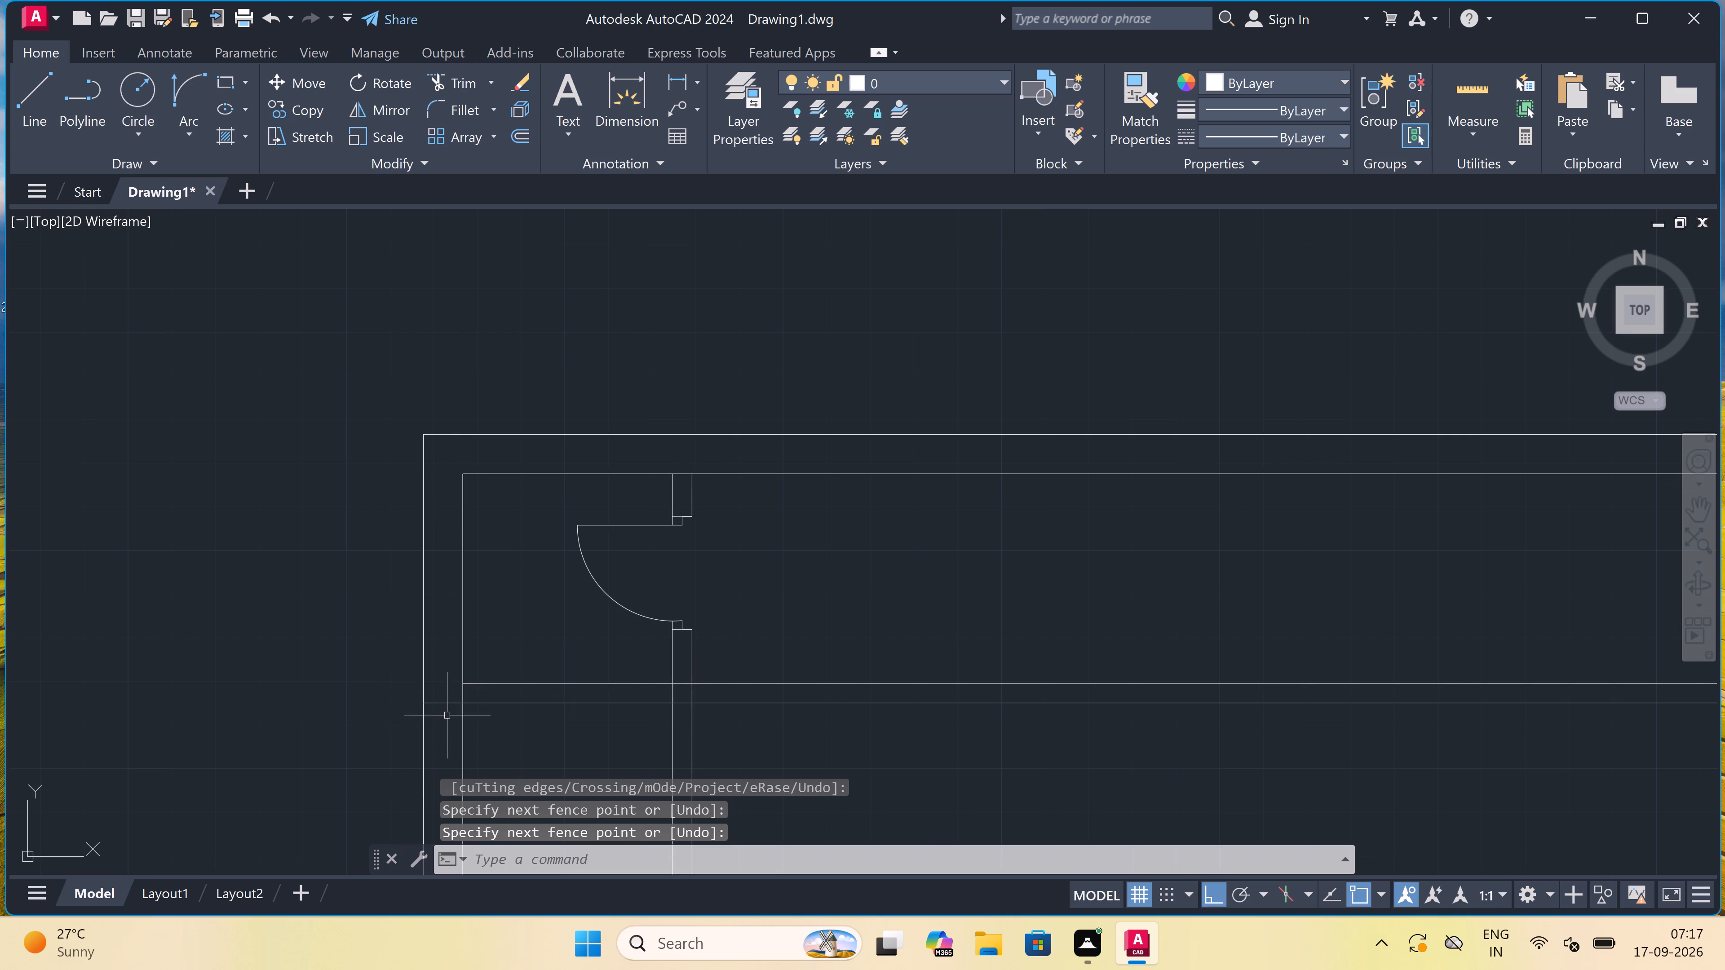
# Trim the vertical wall lines crossing the horizontal partition, and the partition's upper line between the two vertical partition lines.
pyautogui.press('space')
pyautogui.scroll(2, 447, 691)
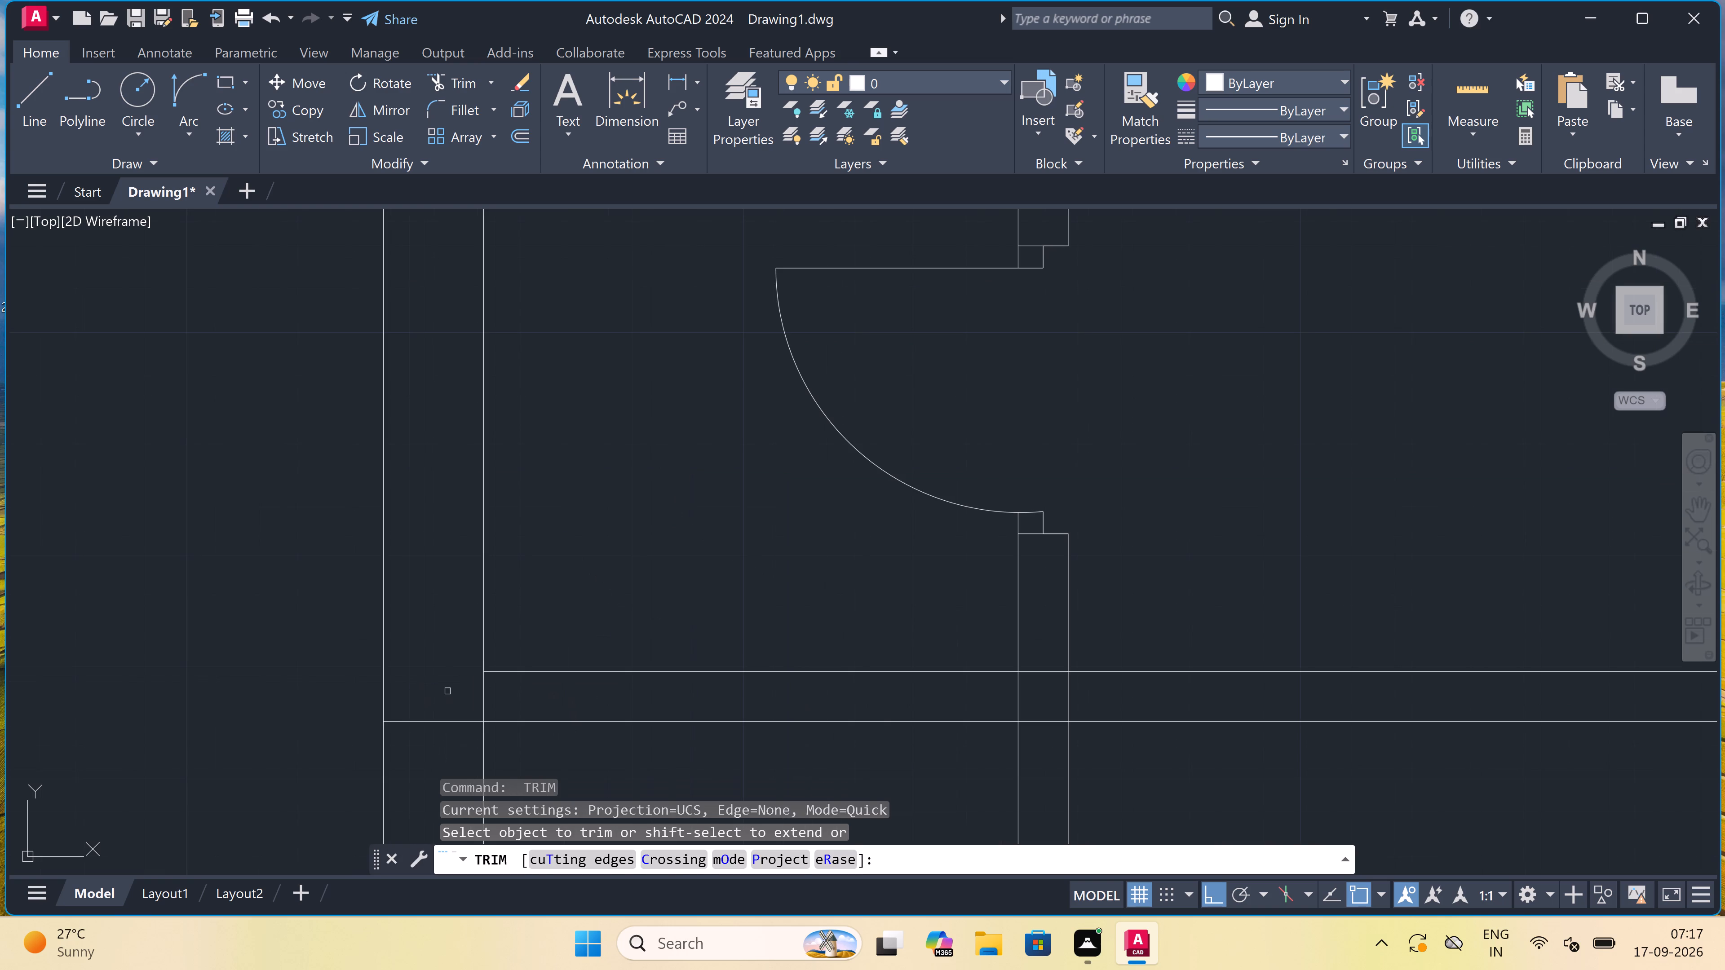
pyautogui.click(447, 691)
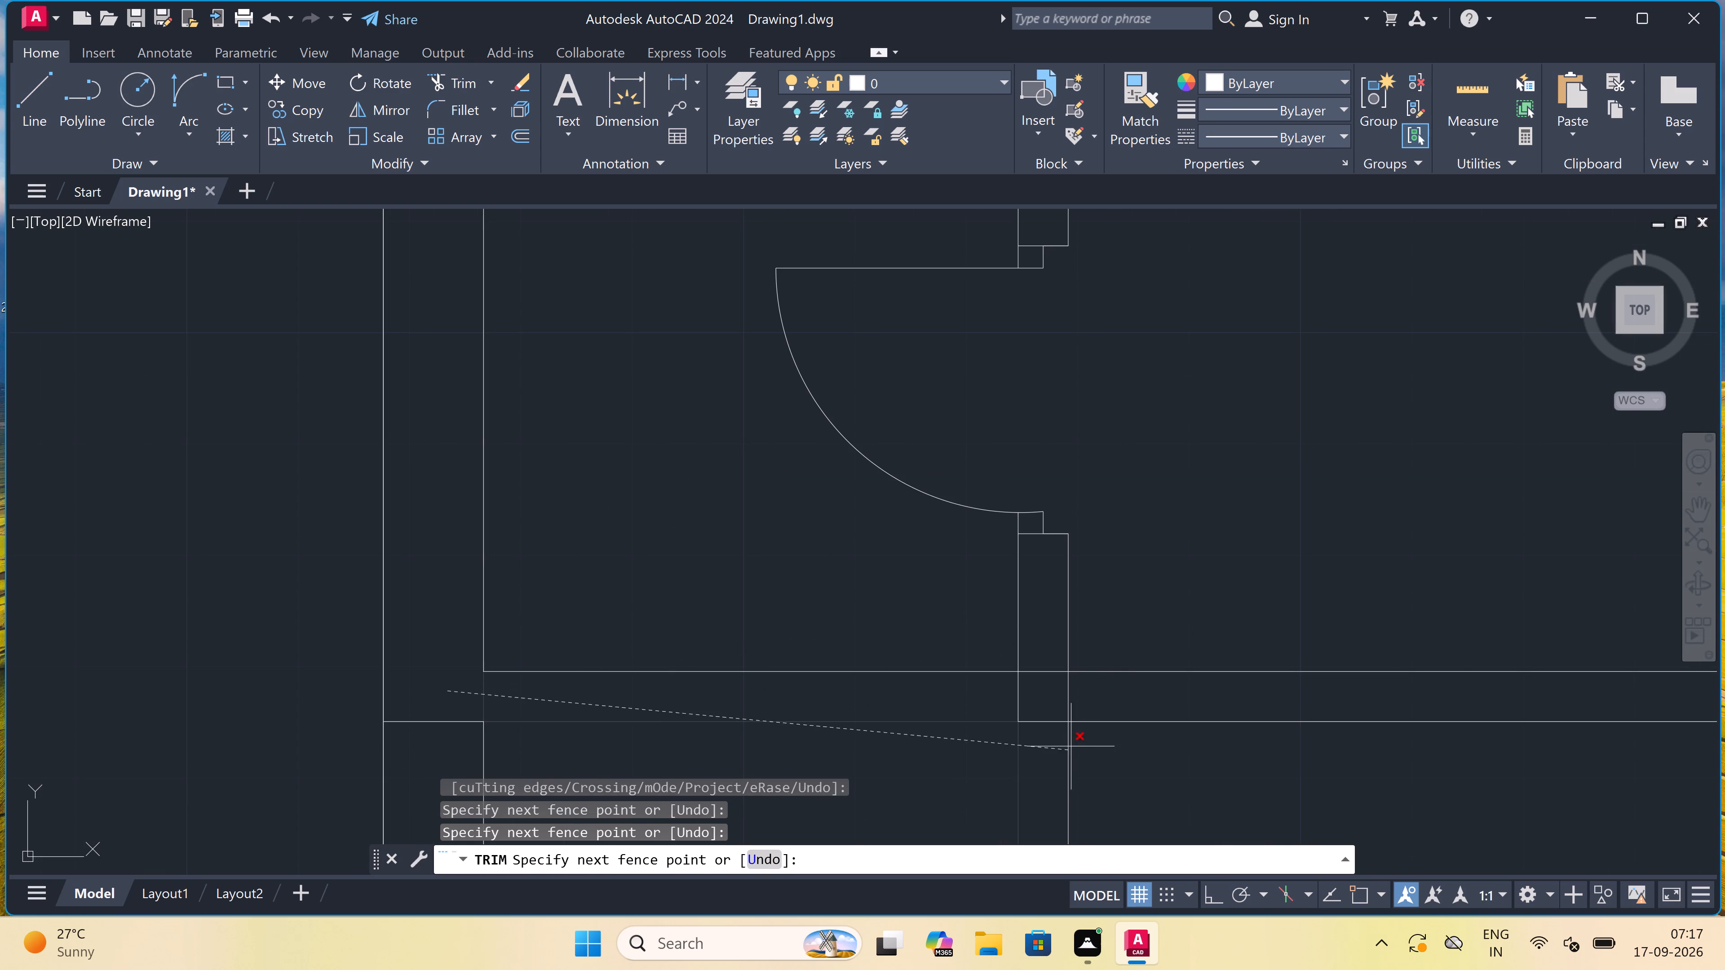
pyautogui.click(1120, 694)
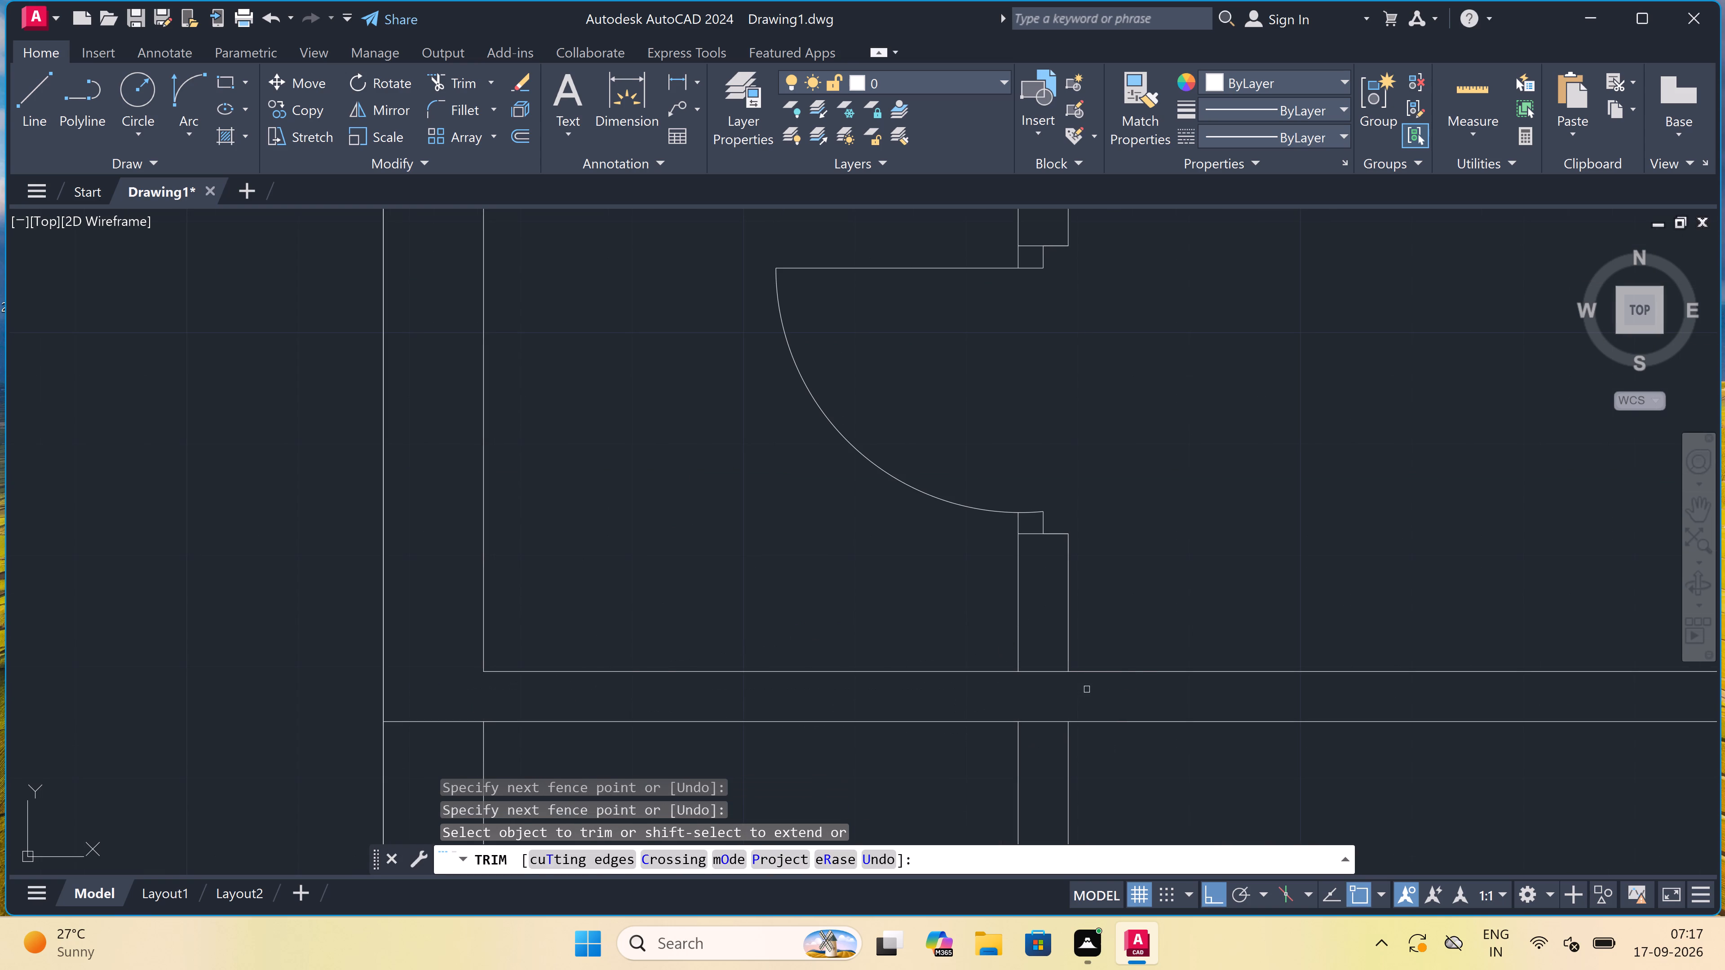
pyautogui.click(1050, 692)
pyautogui.click(1050, 663)
# Trim the top exterior wall's inner line between the two vertical partition lines above the door.
pyautogui.scroll(-4, 1049, 665)
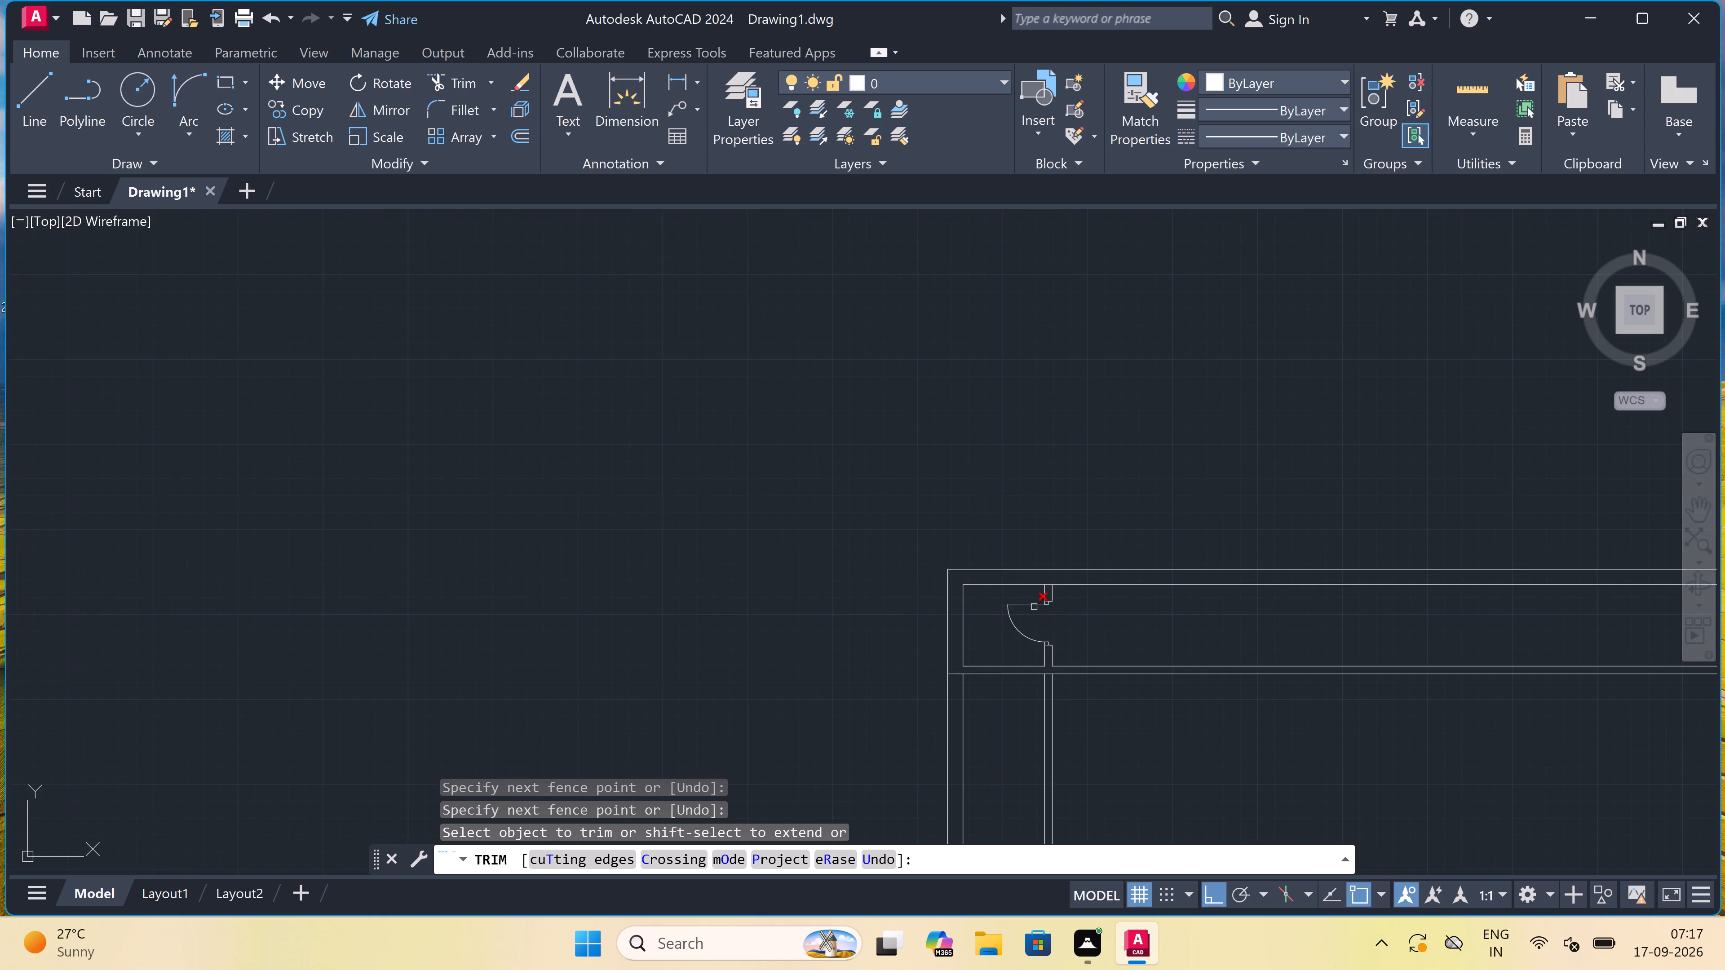
pyautogui.scroll(4, 1034, 607)
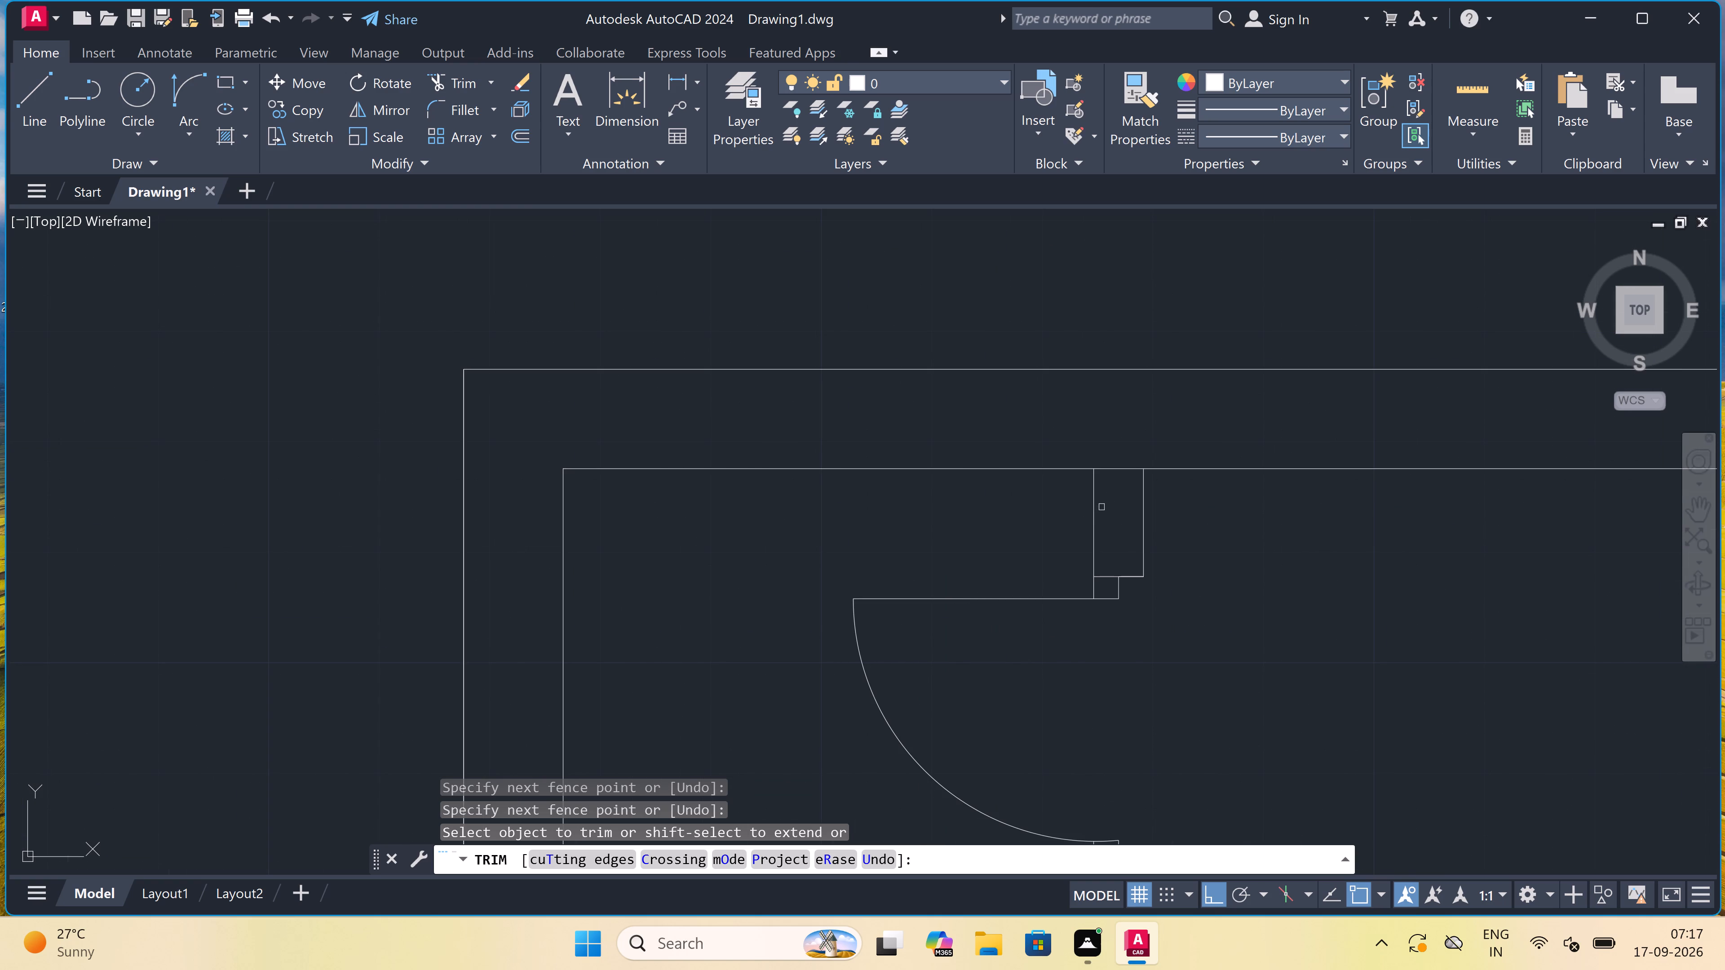
pyautogui.click(1117, 486)
pyautogui.click(1106, 451)
pyautogui.press('Escape')
# Offset the short right-hand partition line below the door 16' to the right.
pyautogui.scroll(-5, 1102, 450)
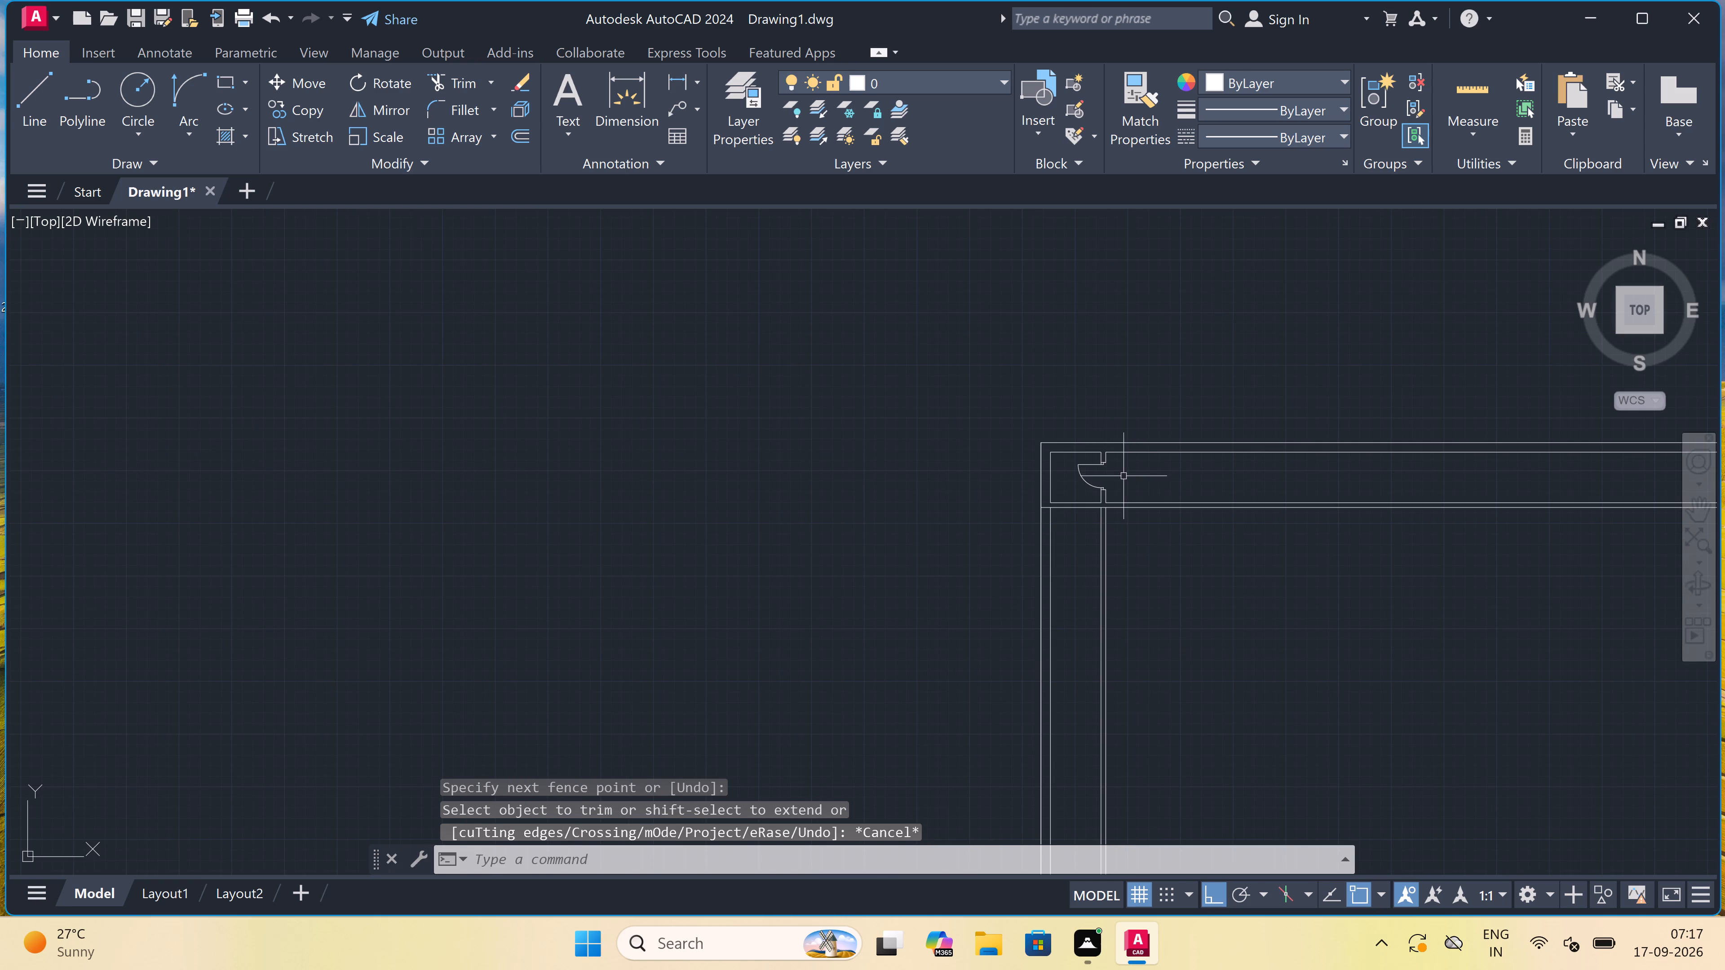
pyautogui.scroll(-1, 1128, 493)
pyautogui.scroll(2, 1164, 478)
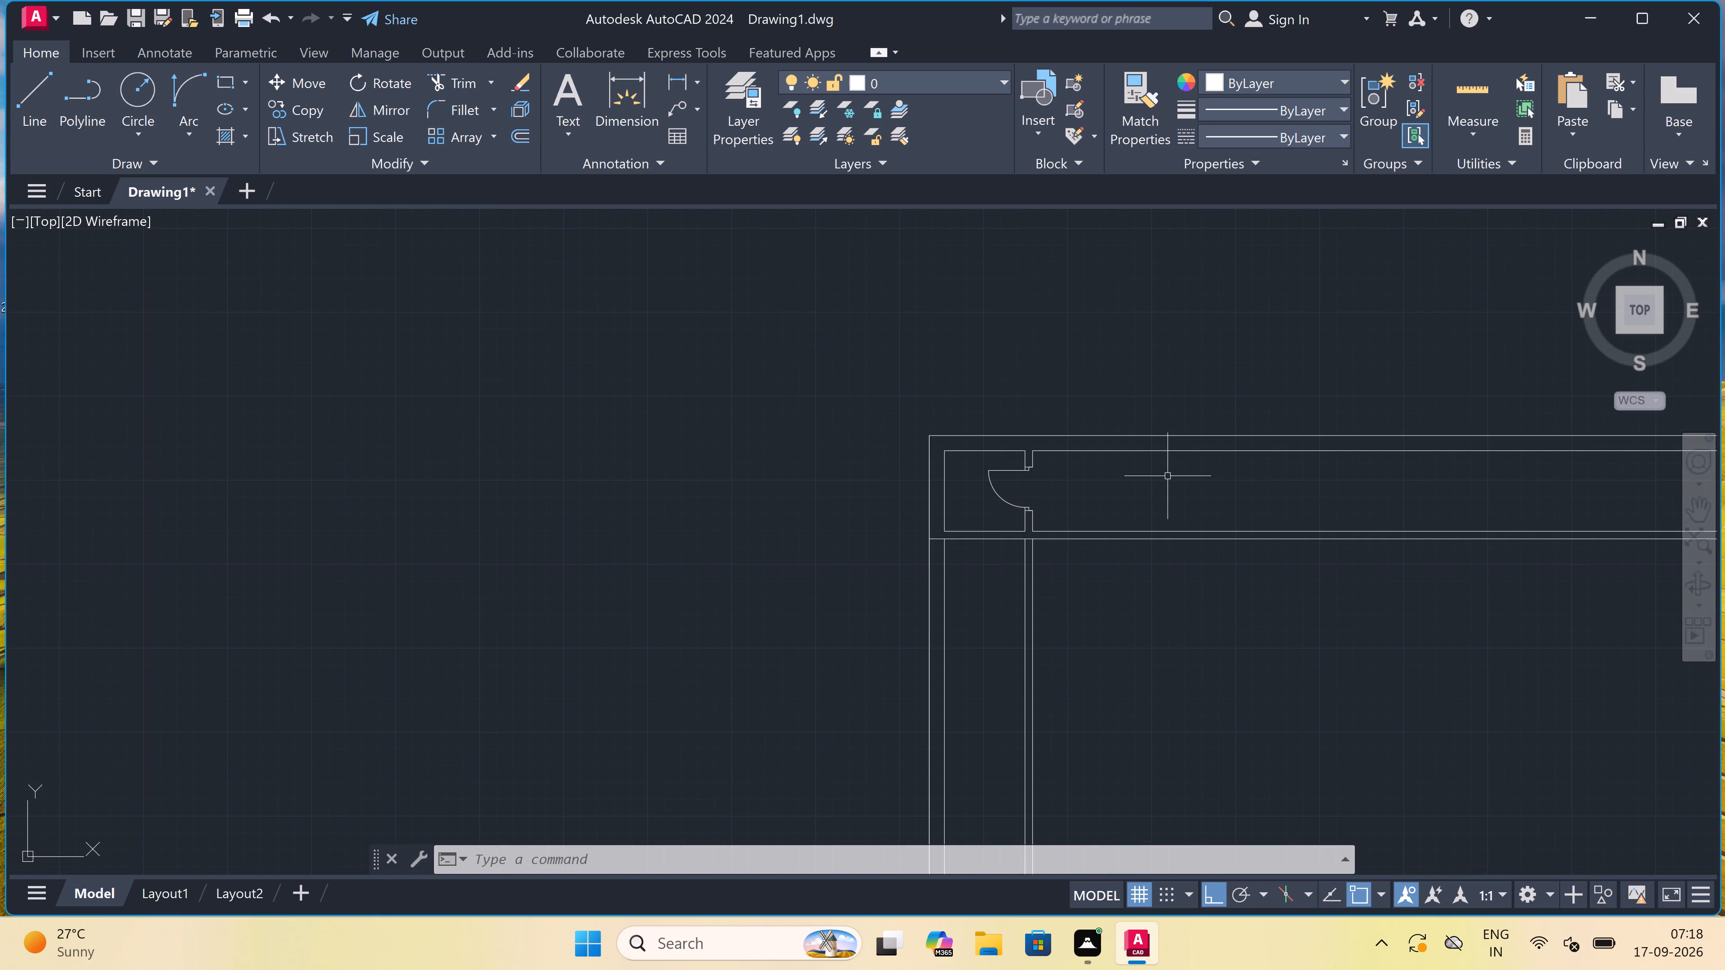
pyautogui.press('Escape')
pyautogui.write('o')
pyautogui.press('space')
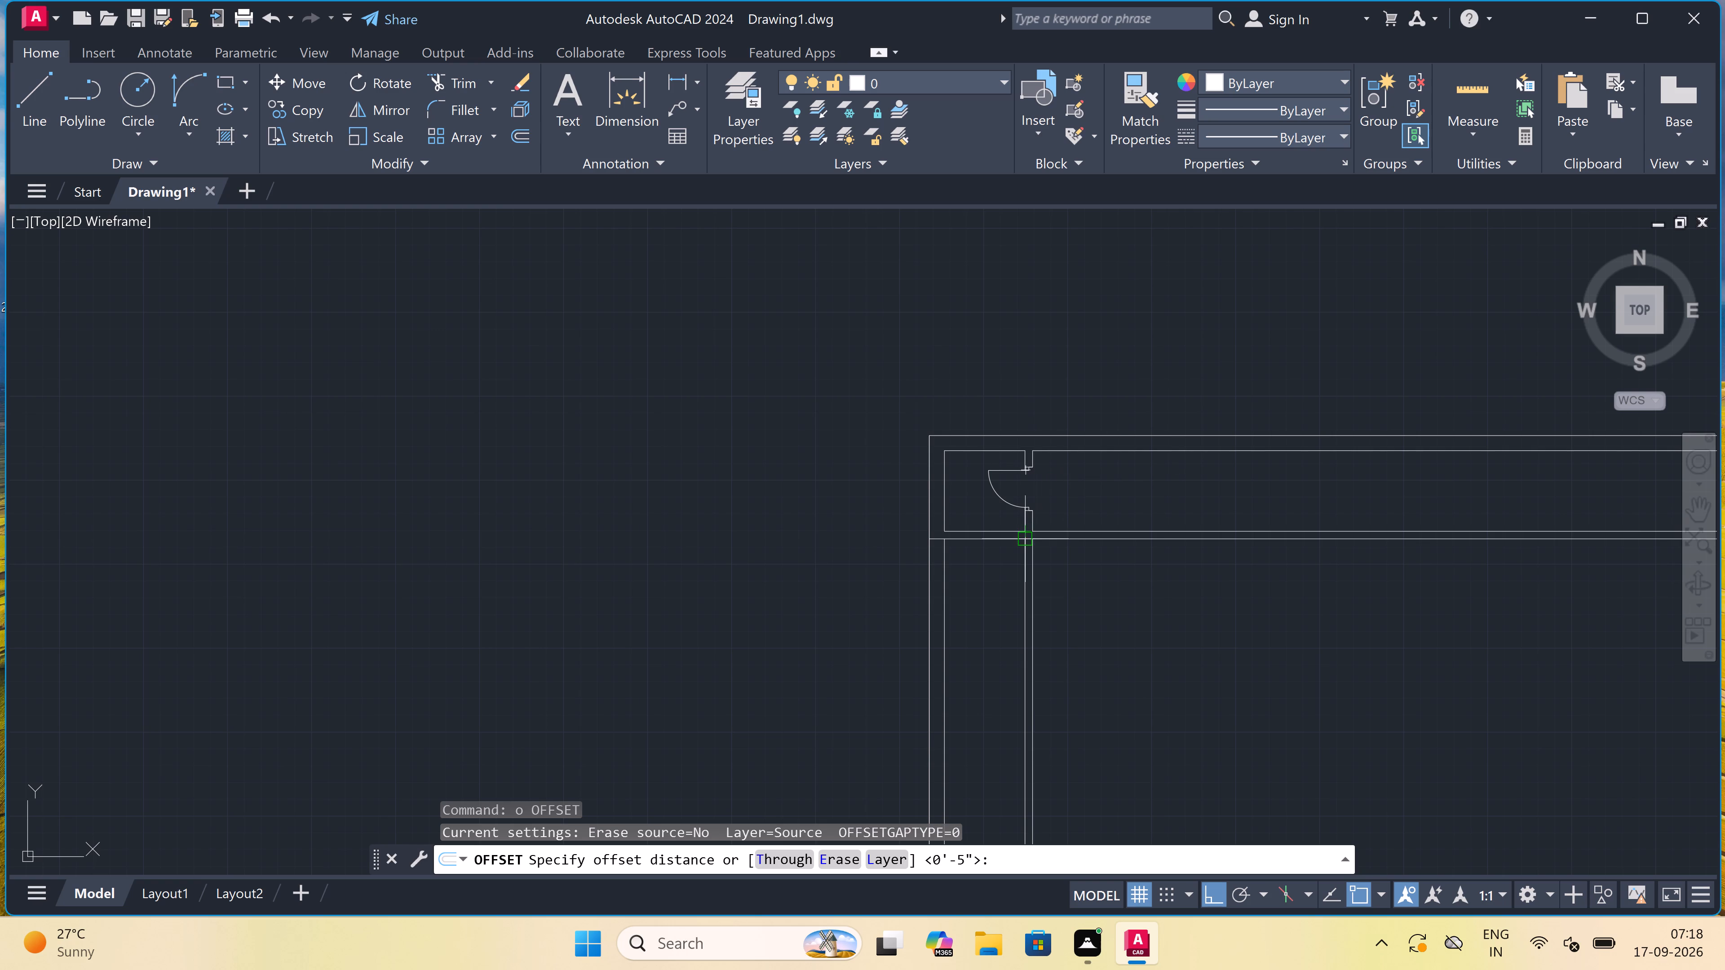
pyautogui.scroll(2, 1028, 541)
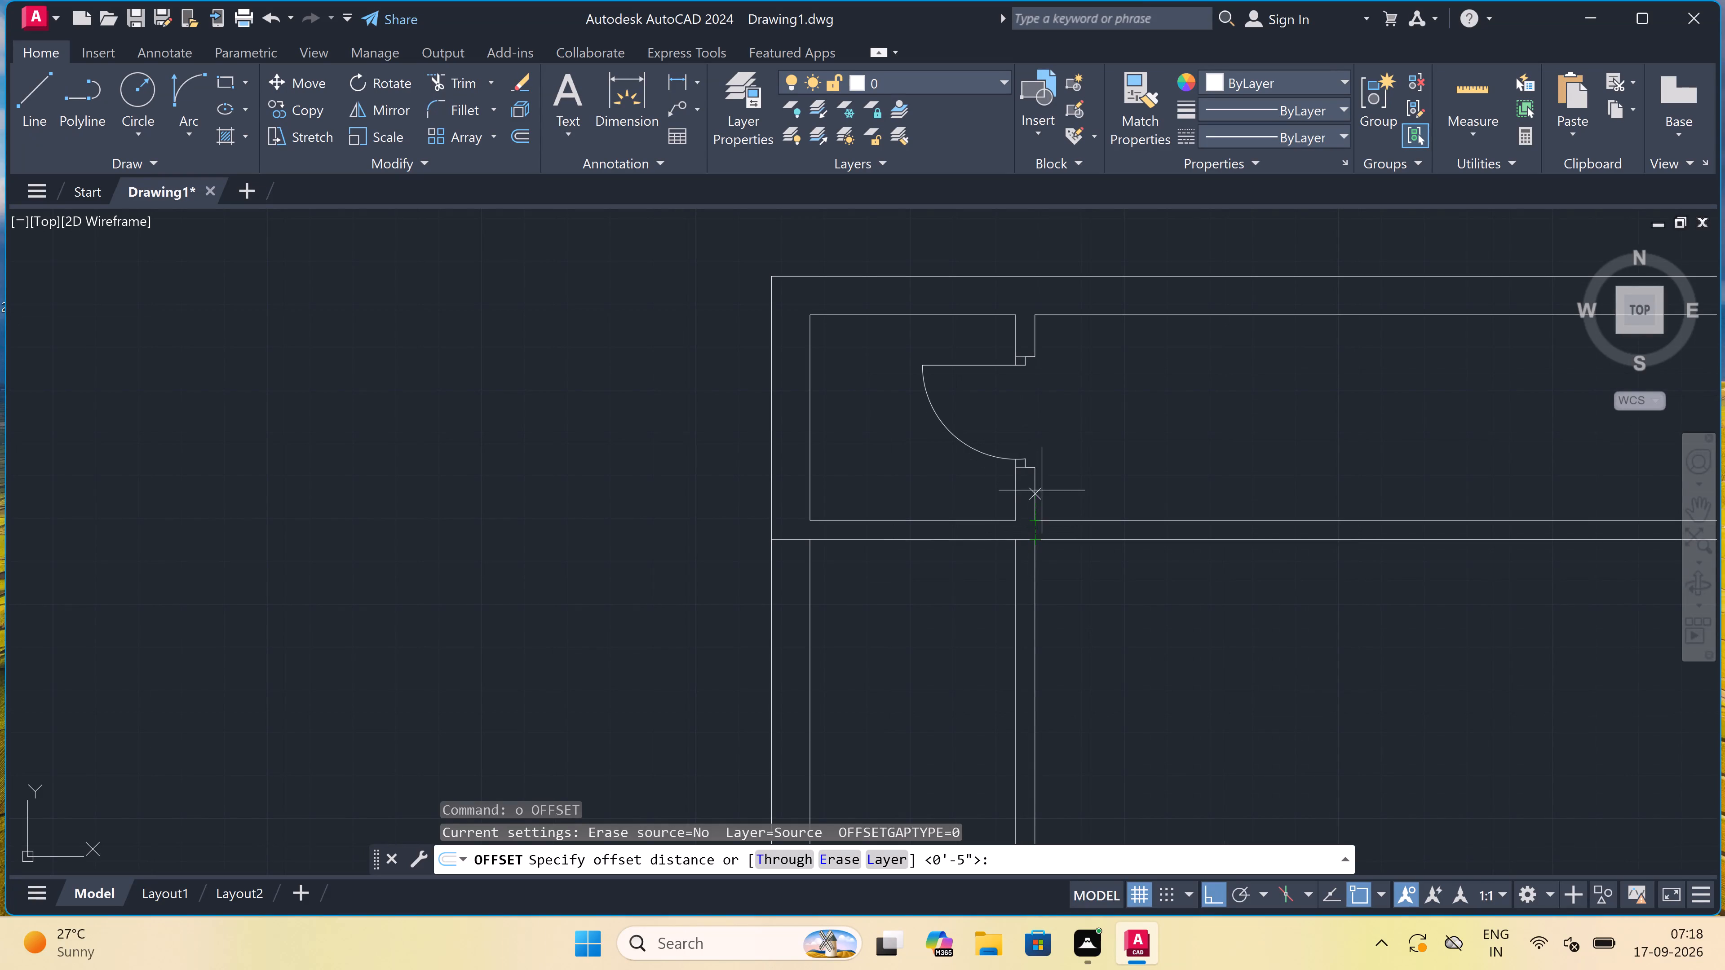
pyautogui.click(1042, 490)
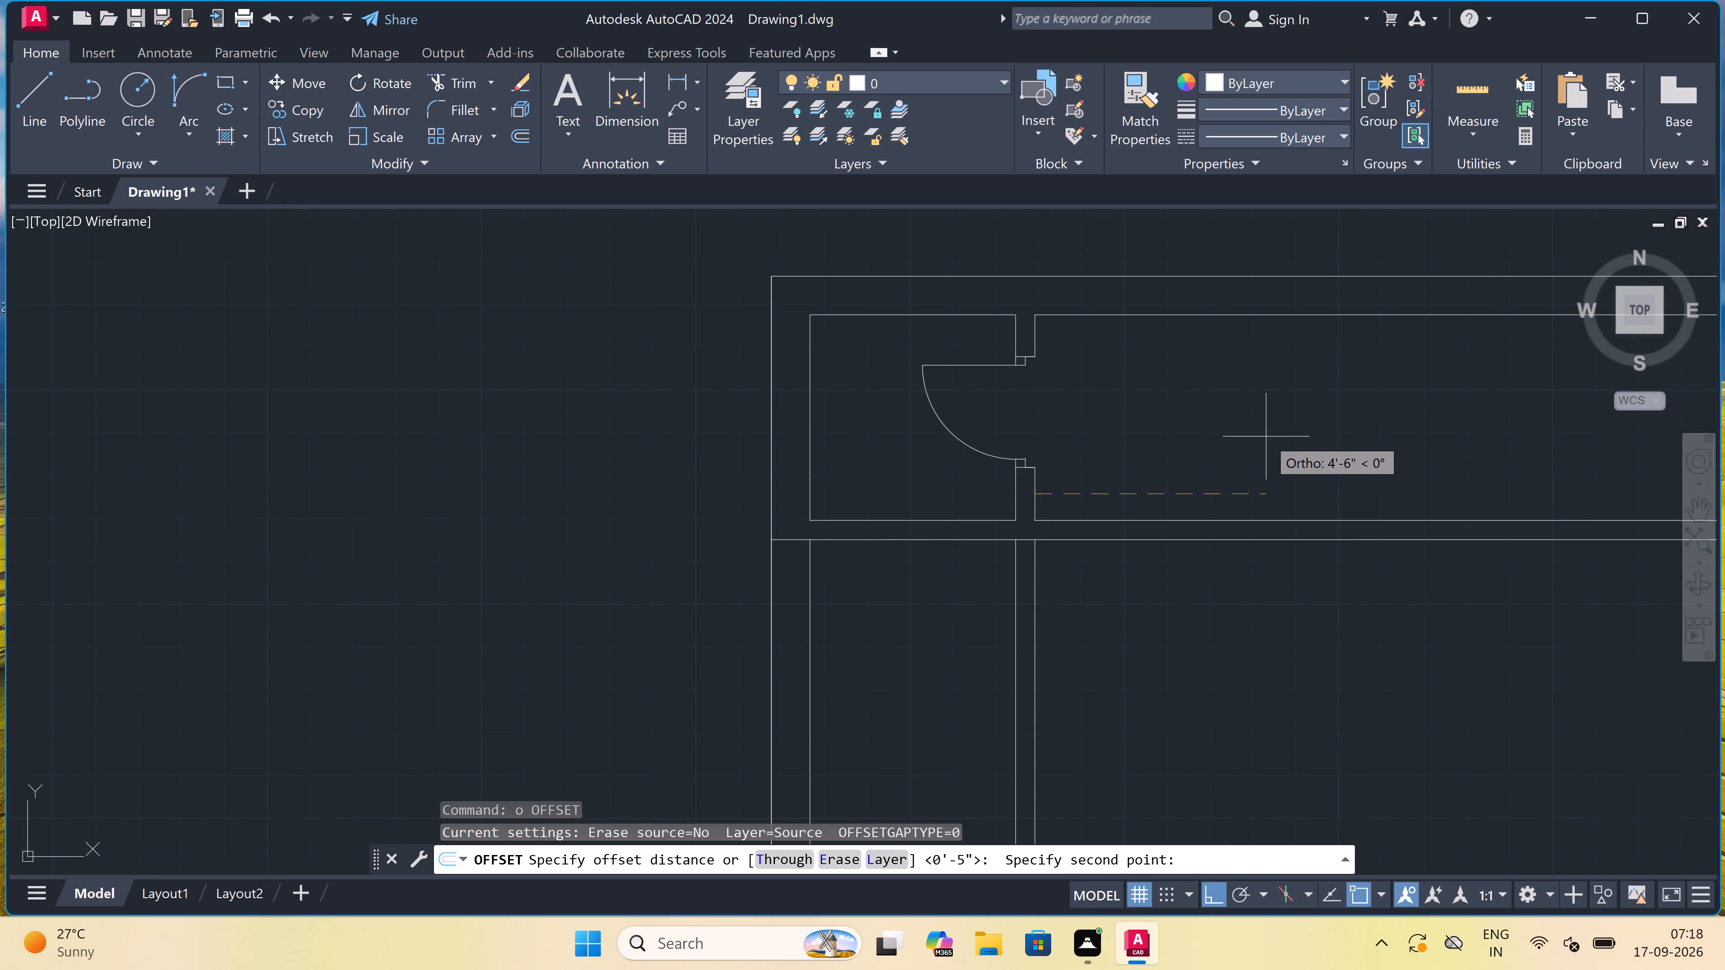
pyautogui.press('1')
pyautogui.write("6'")
pyautogui.press('space')
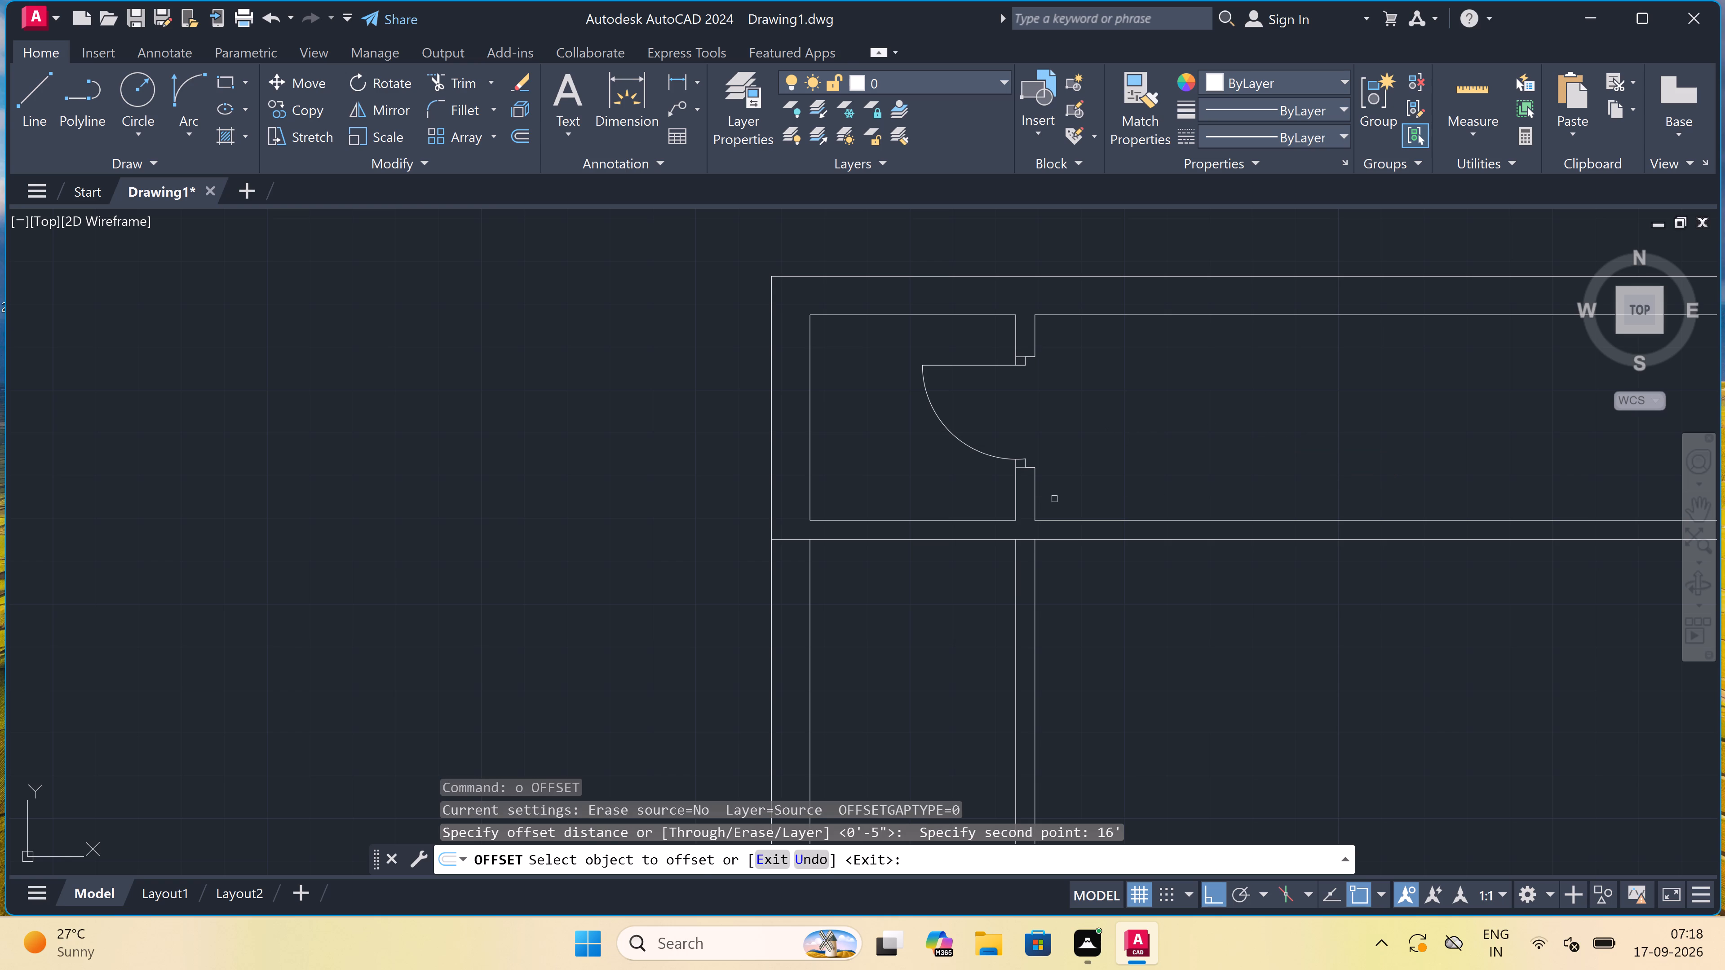
pyautogui.click(1036, 489)
pyautogui.click(1123, 481)
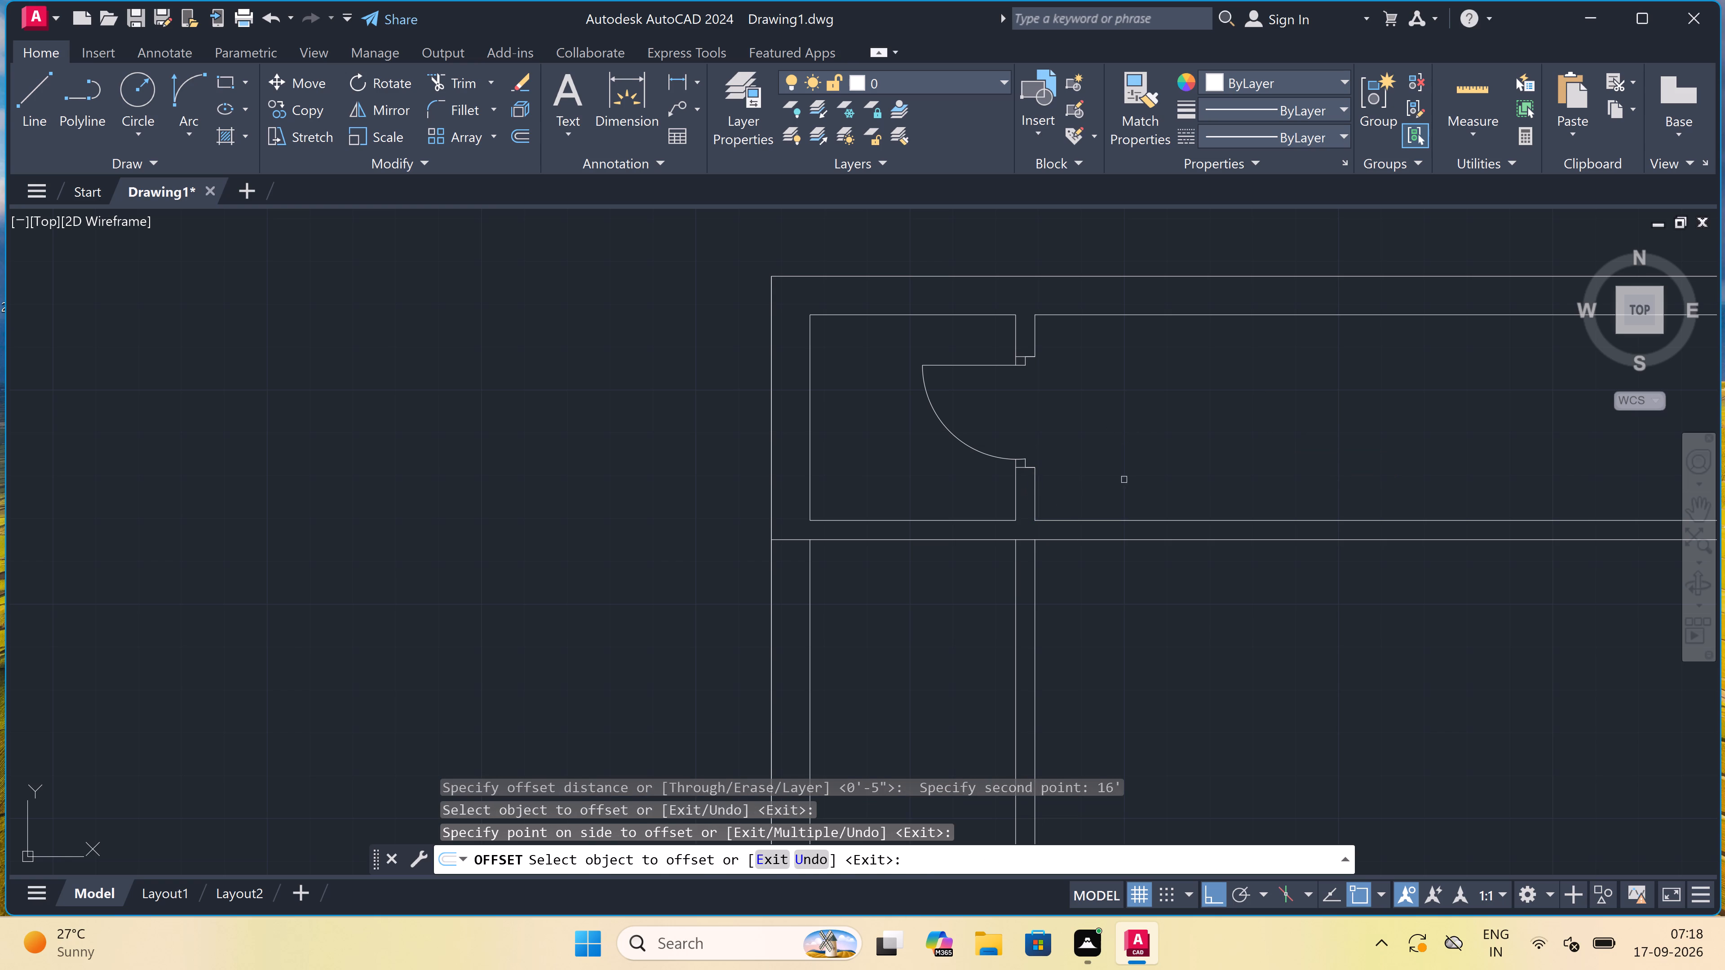
pyautogui.scroll(-3, 1123, 479)
pyautogui.scroll(1, 1314, 444)
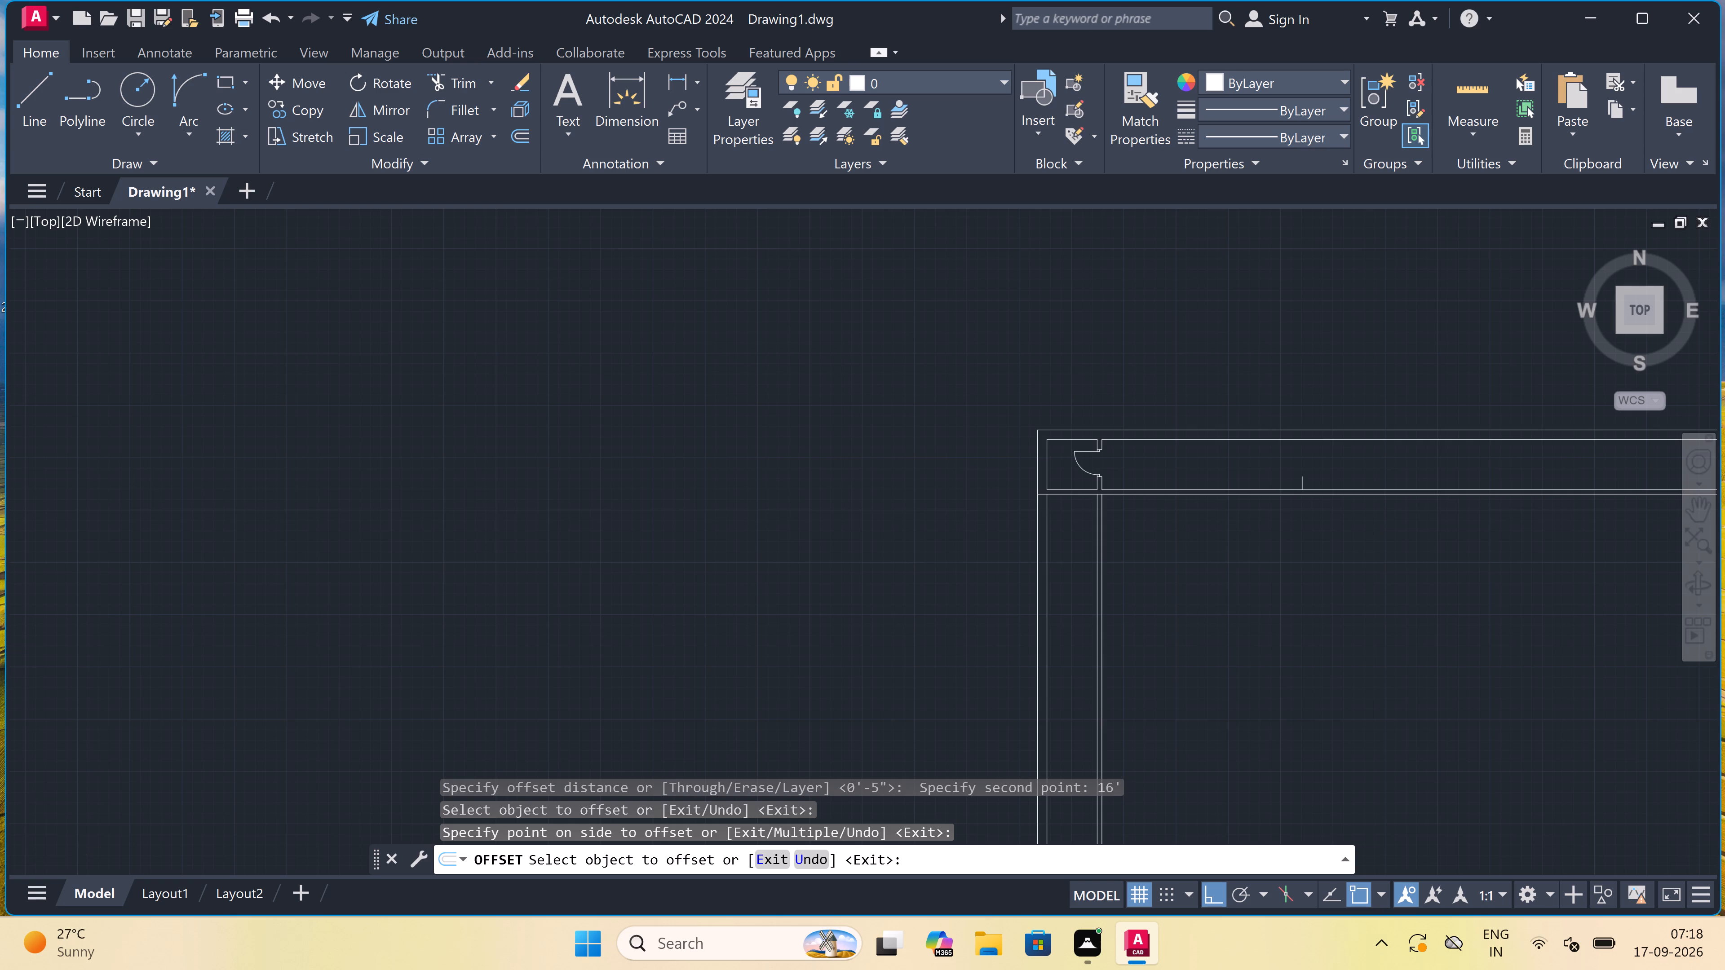
pyautogui.scroll(2, 1314, 444)
pyautogui.press('Escape')
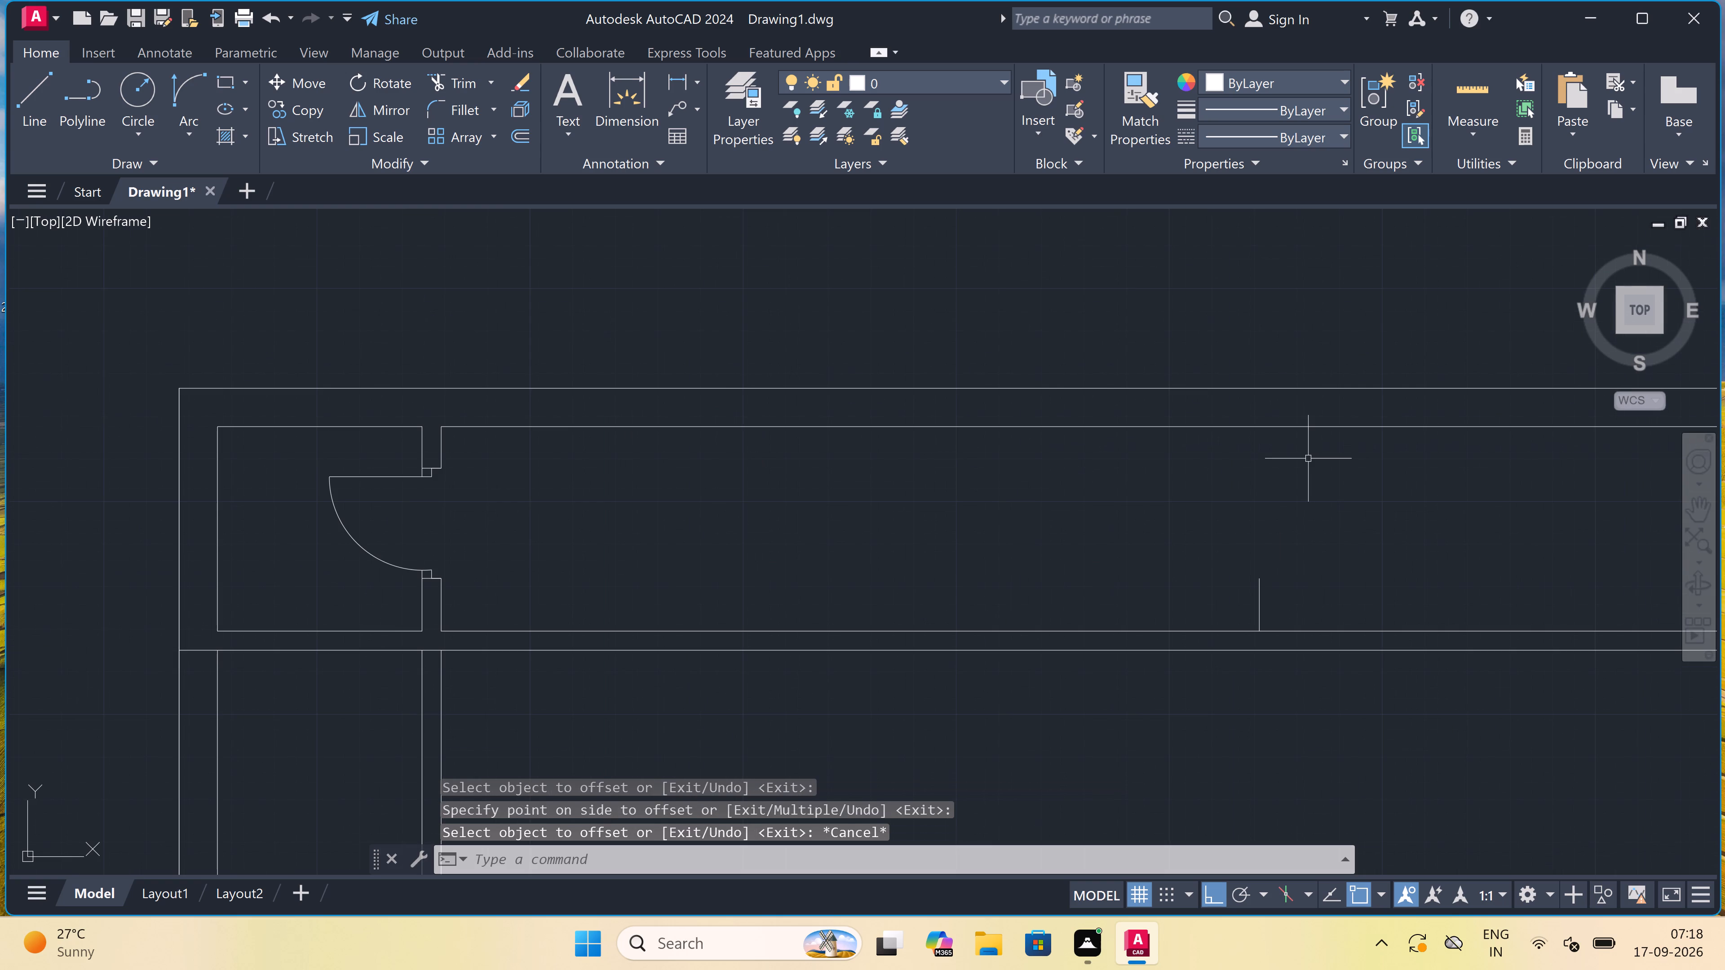
# Offset the new short vertical line 4.5" to the right to give the second partition its thickness.
pyautogui.write('o')
pyautogui.press('space')
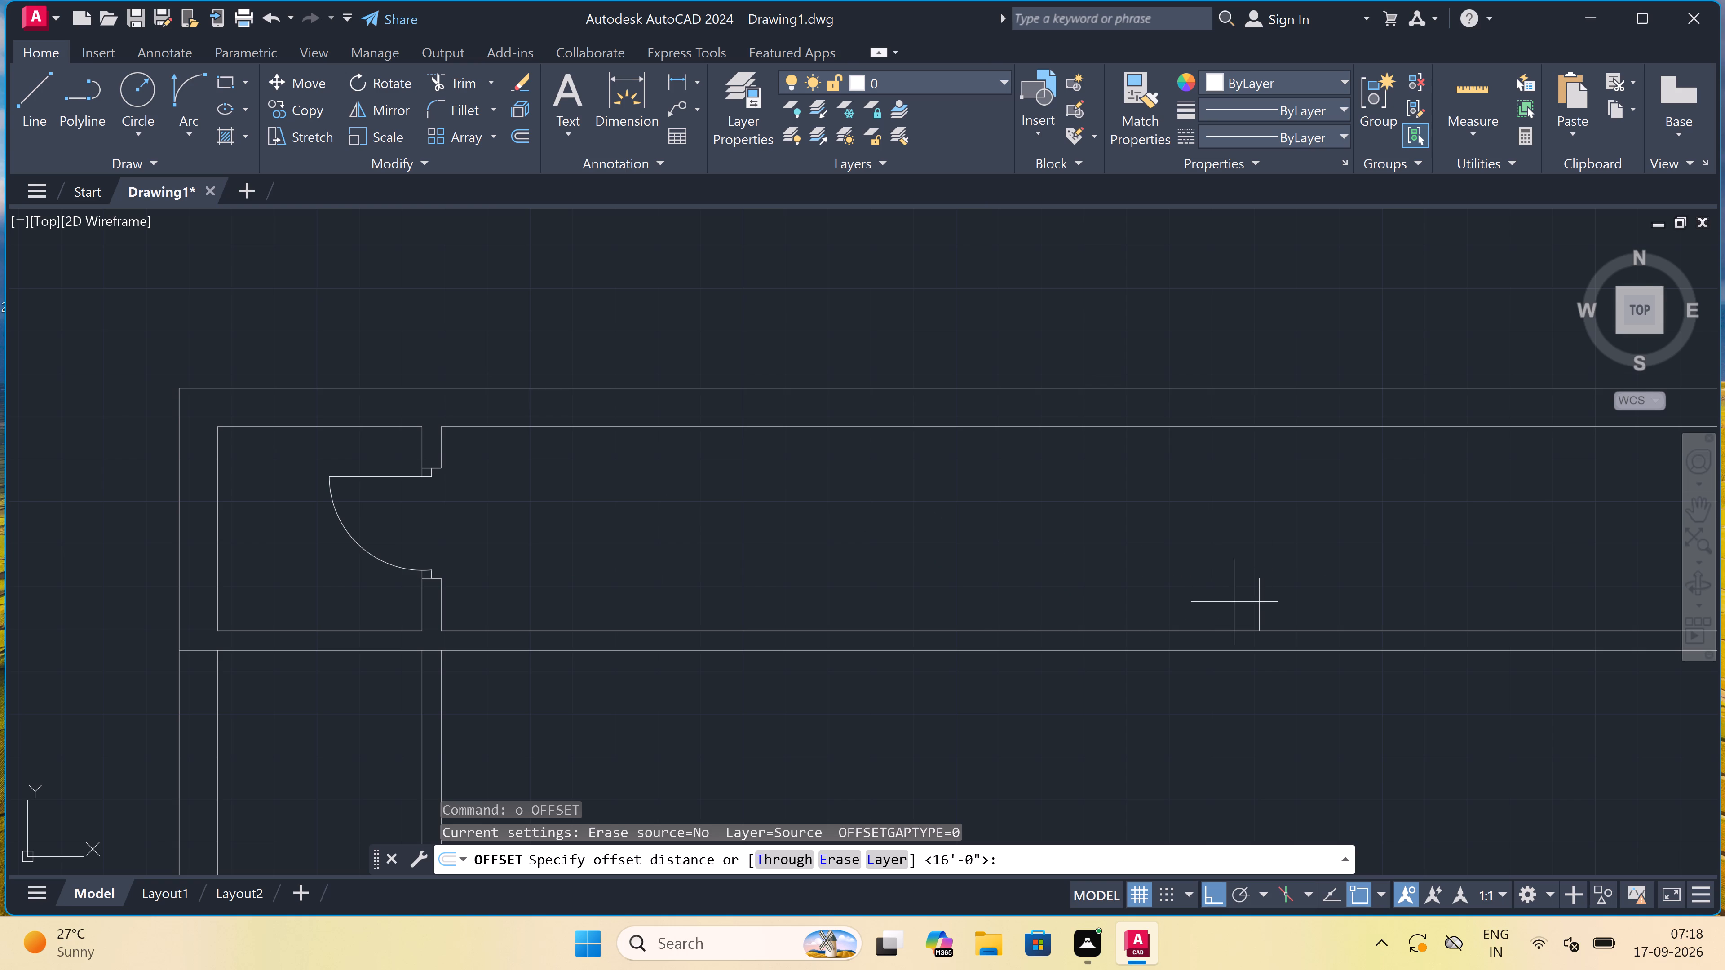
pyautogui.click(1261, 607)
pyautogui.press('4')
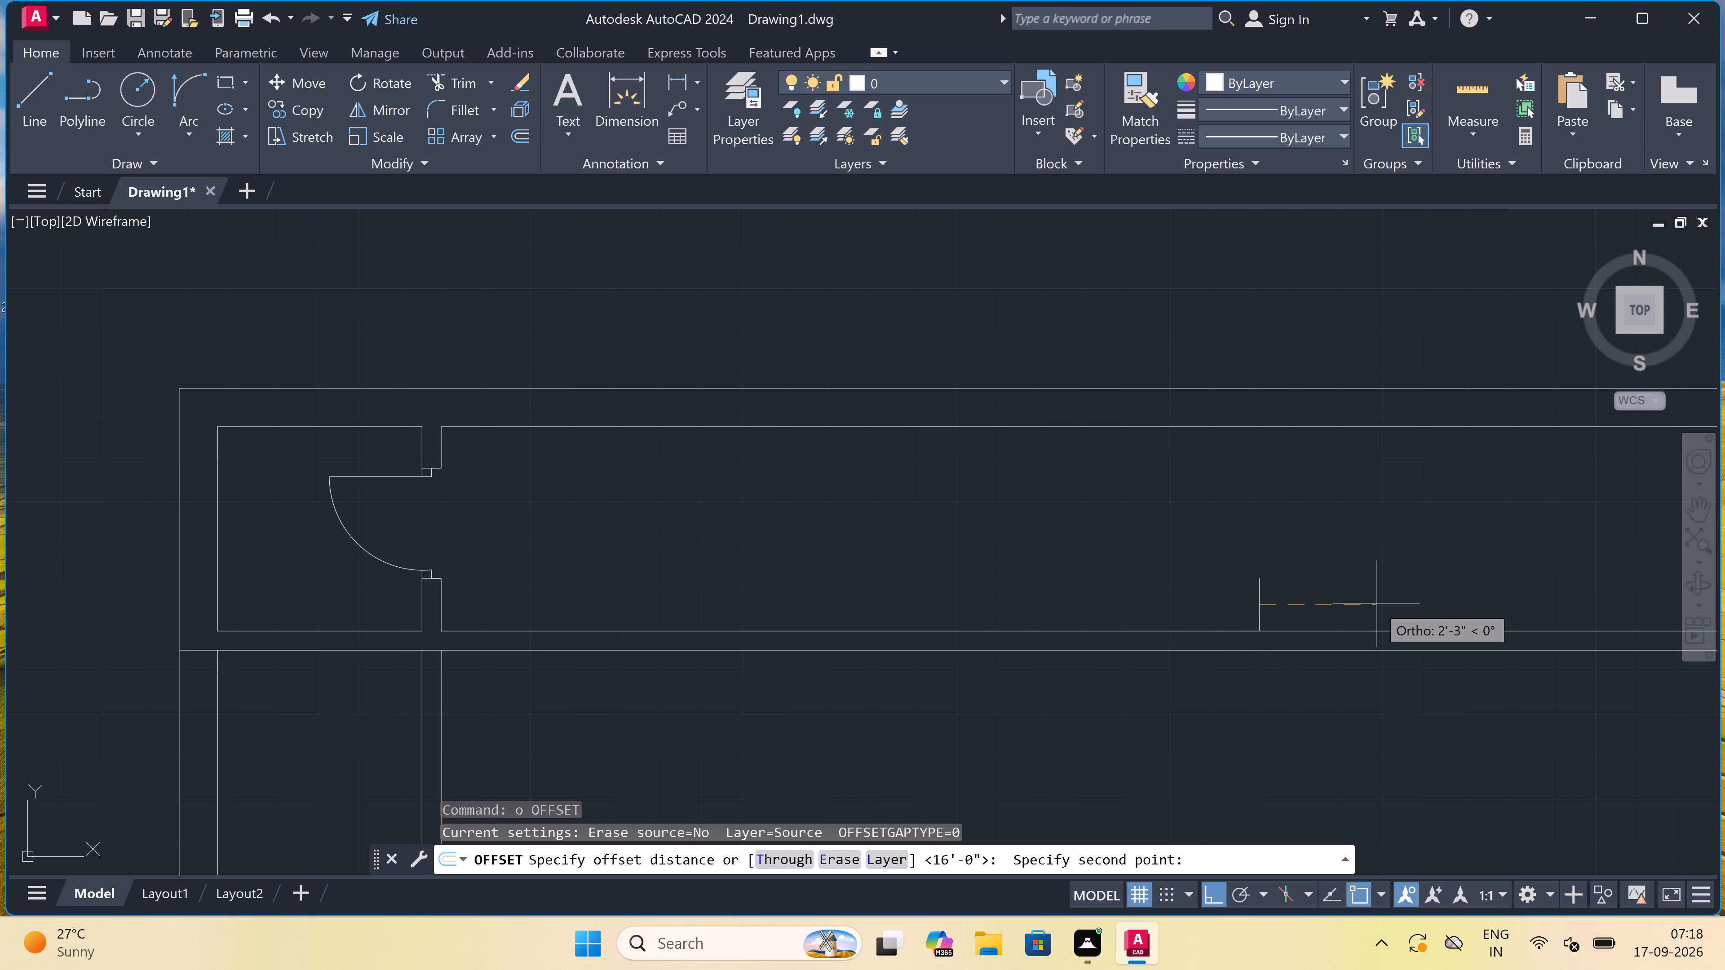
pyautogui.write('.5')
pyautogui.write('"')
pyautogui.press('space')
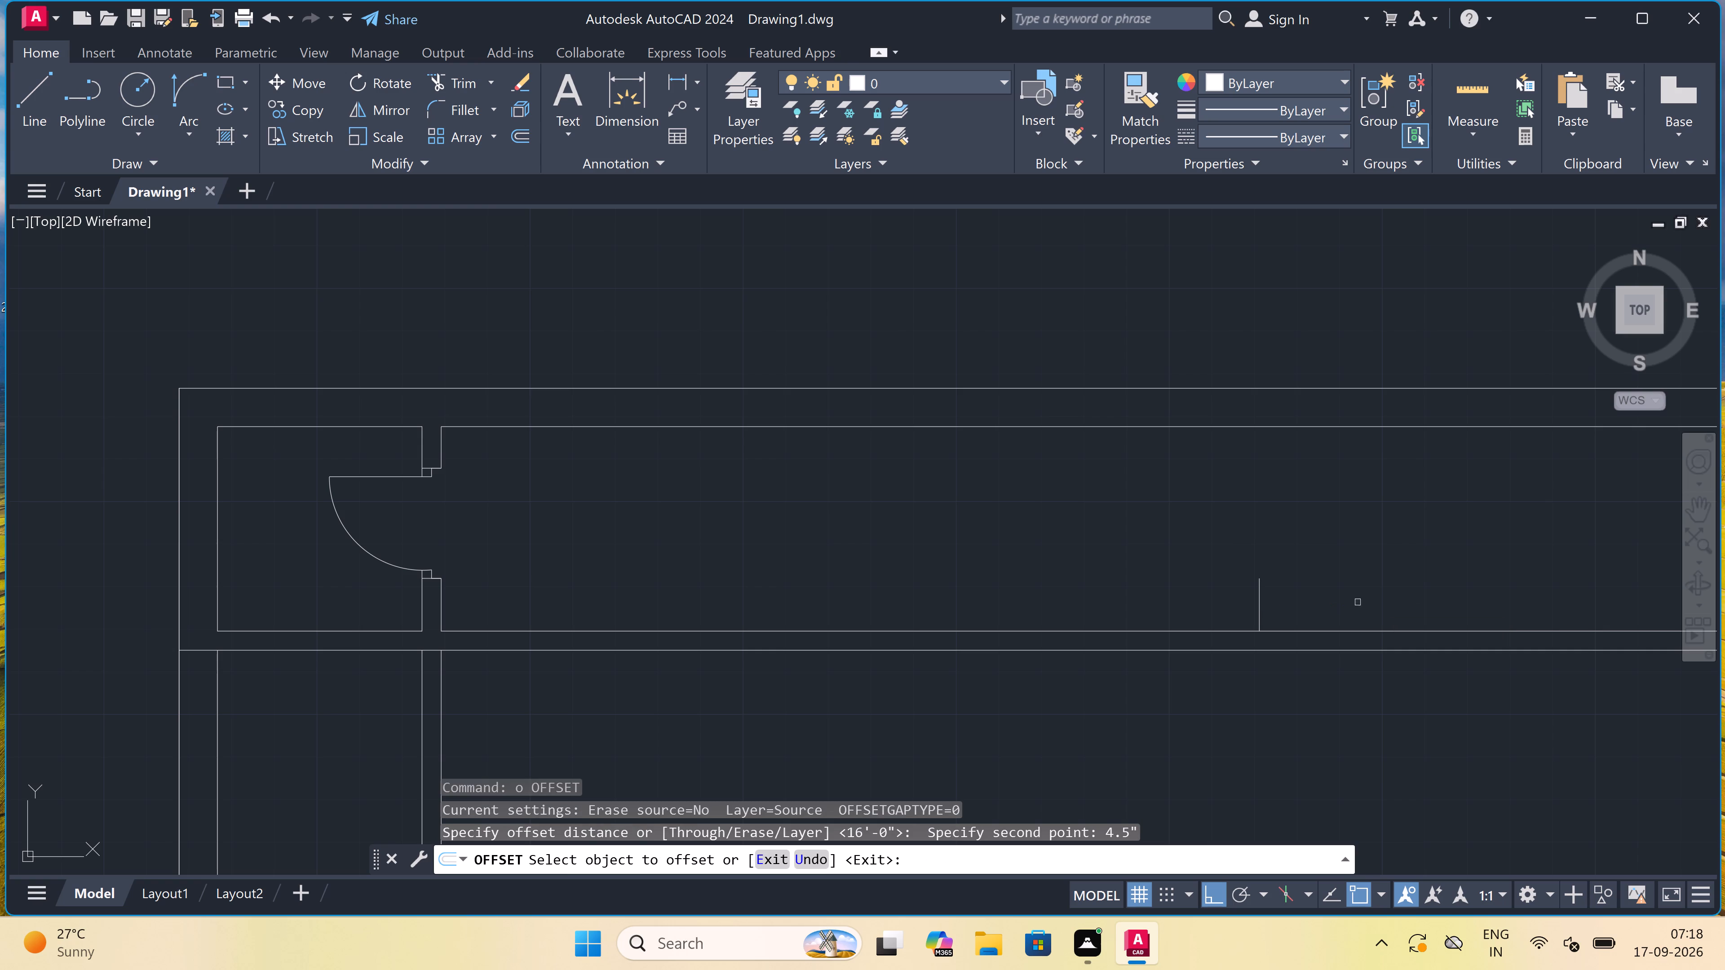
pyautogui.scroll(1, 1261, 632)
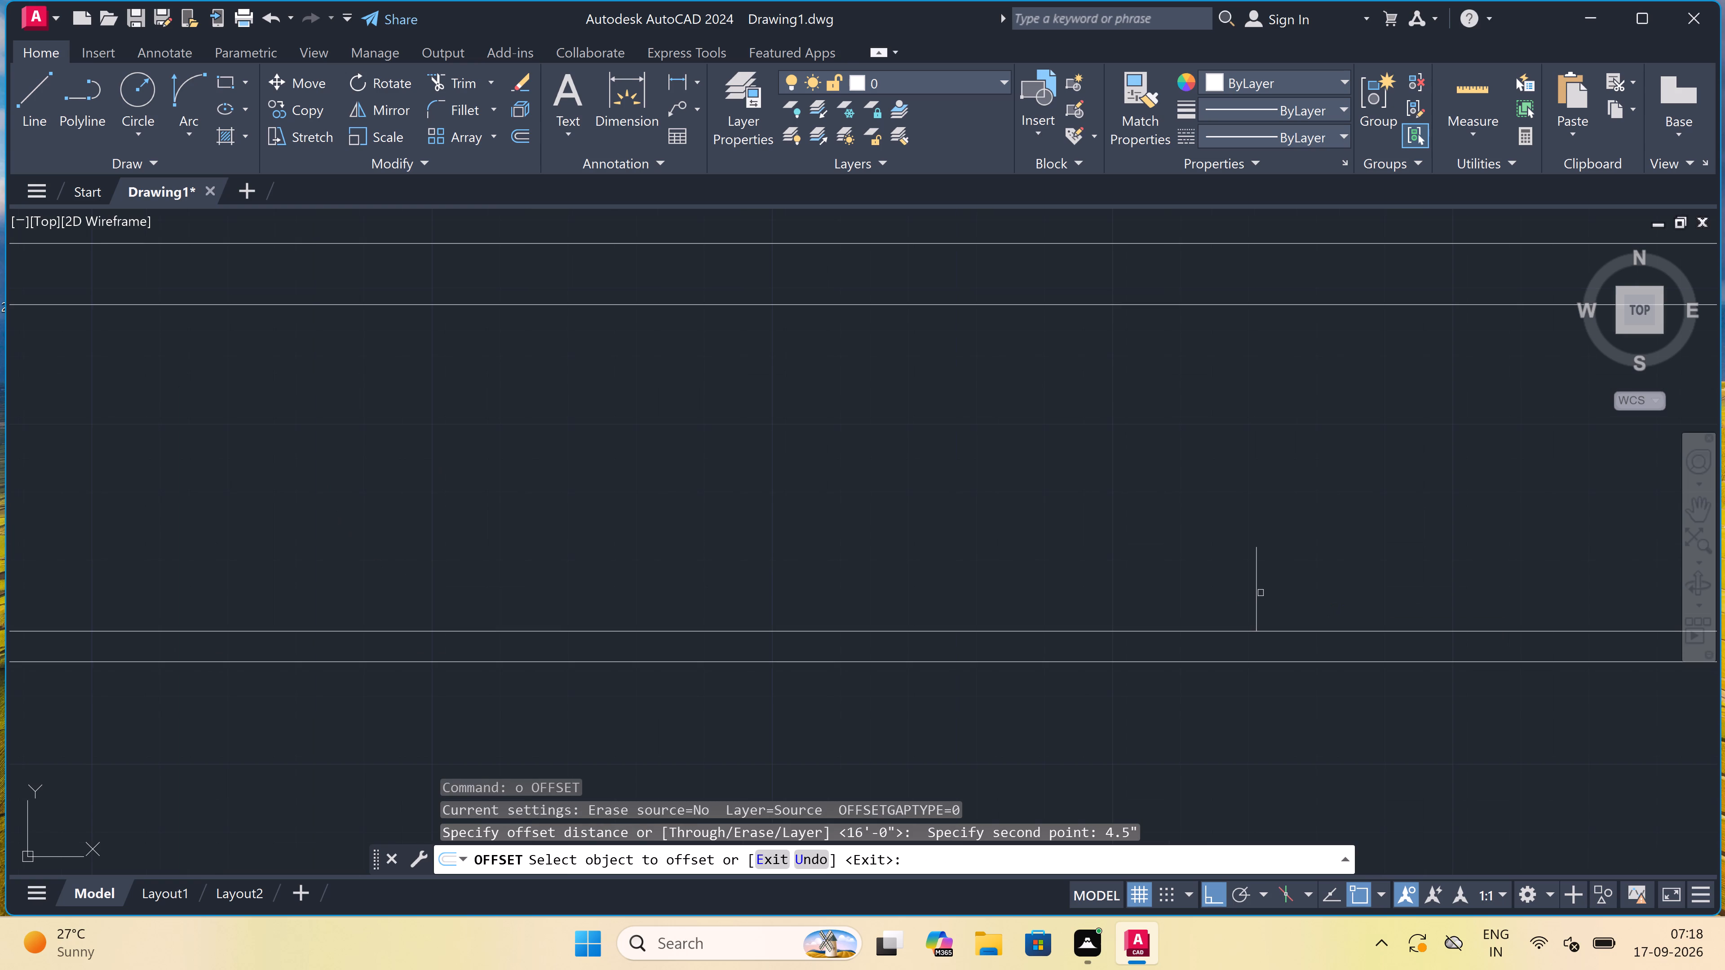
pyautogui.click(1258, 593)
pyautogui.click(1272, 591)
pyautogui.scroll(-3, 1273, 590)
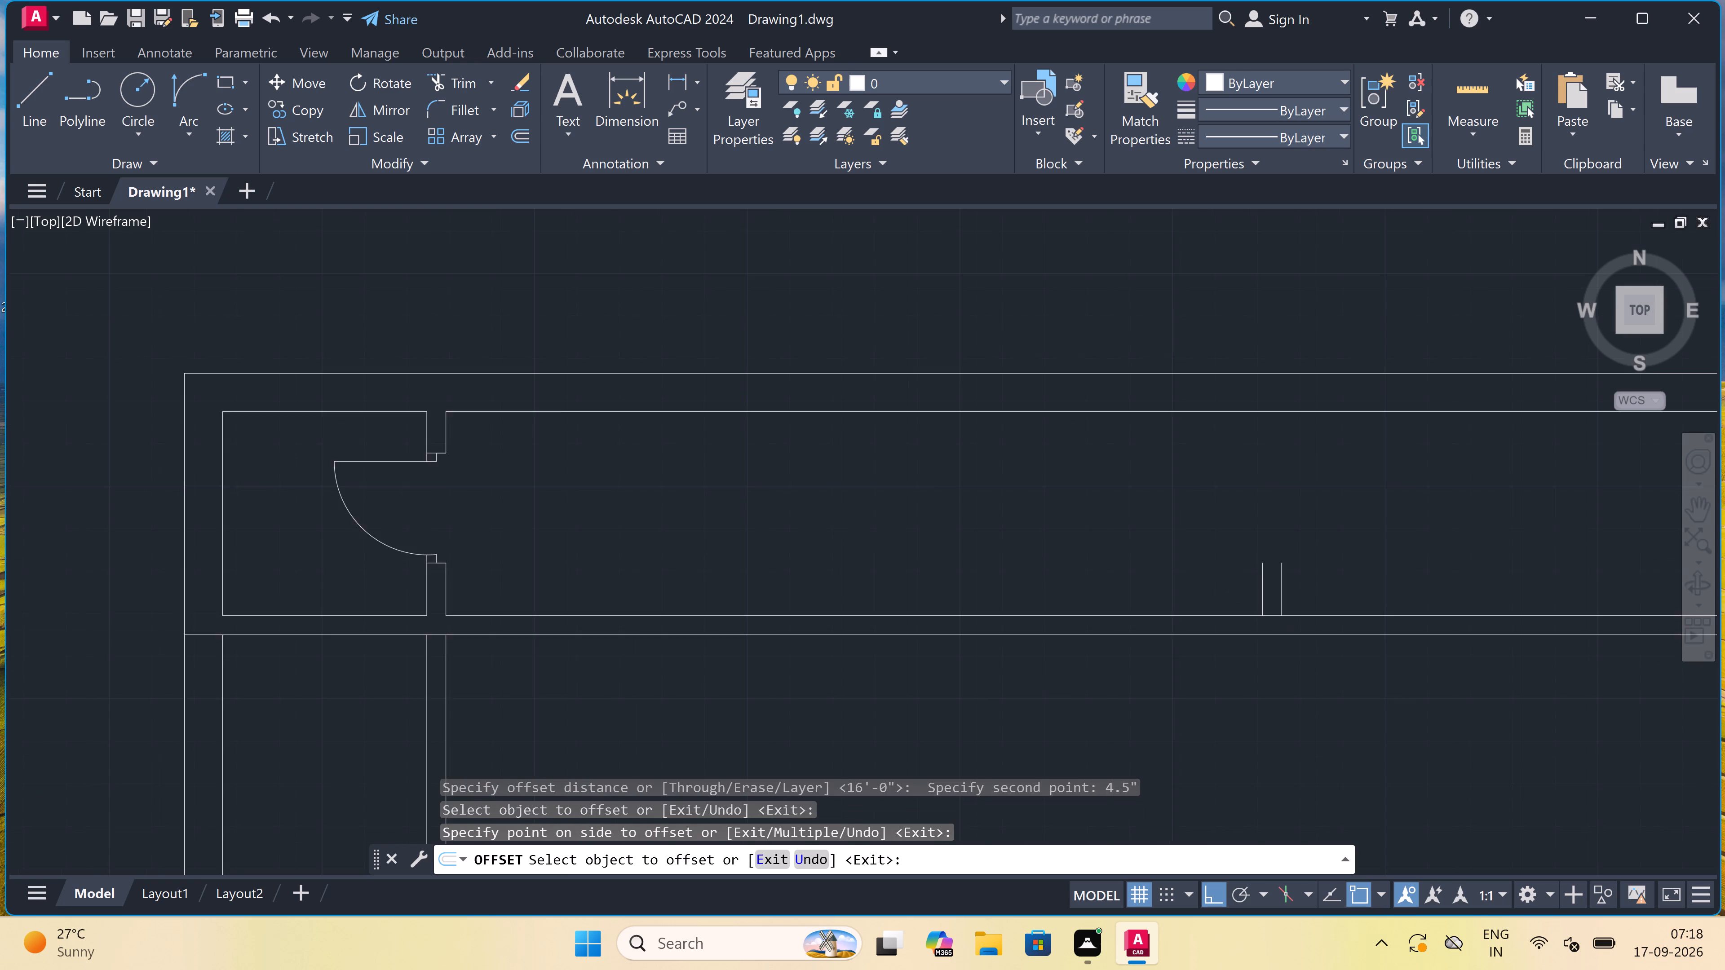
pyautogui.press('Escape')
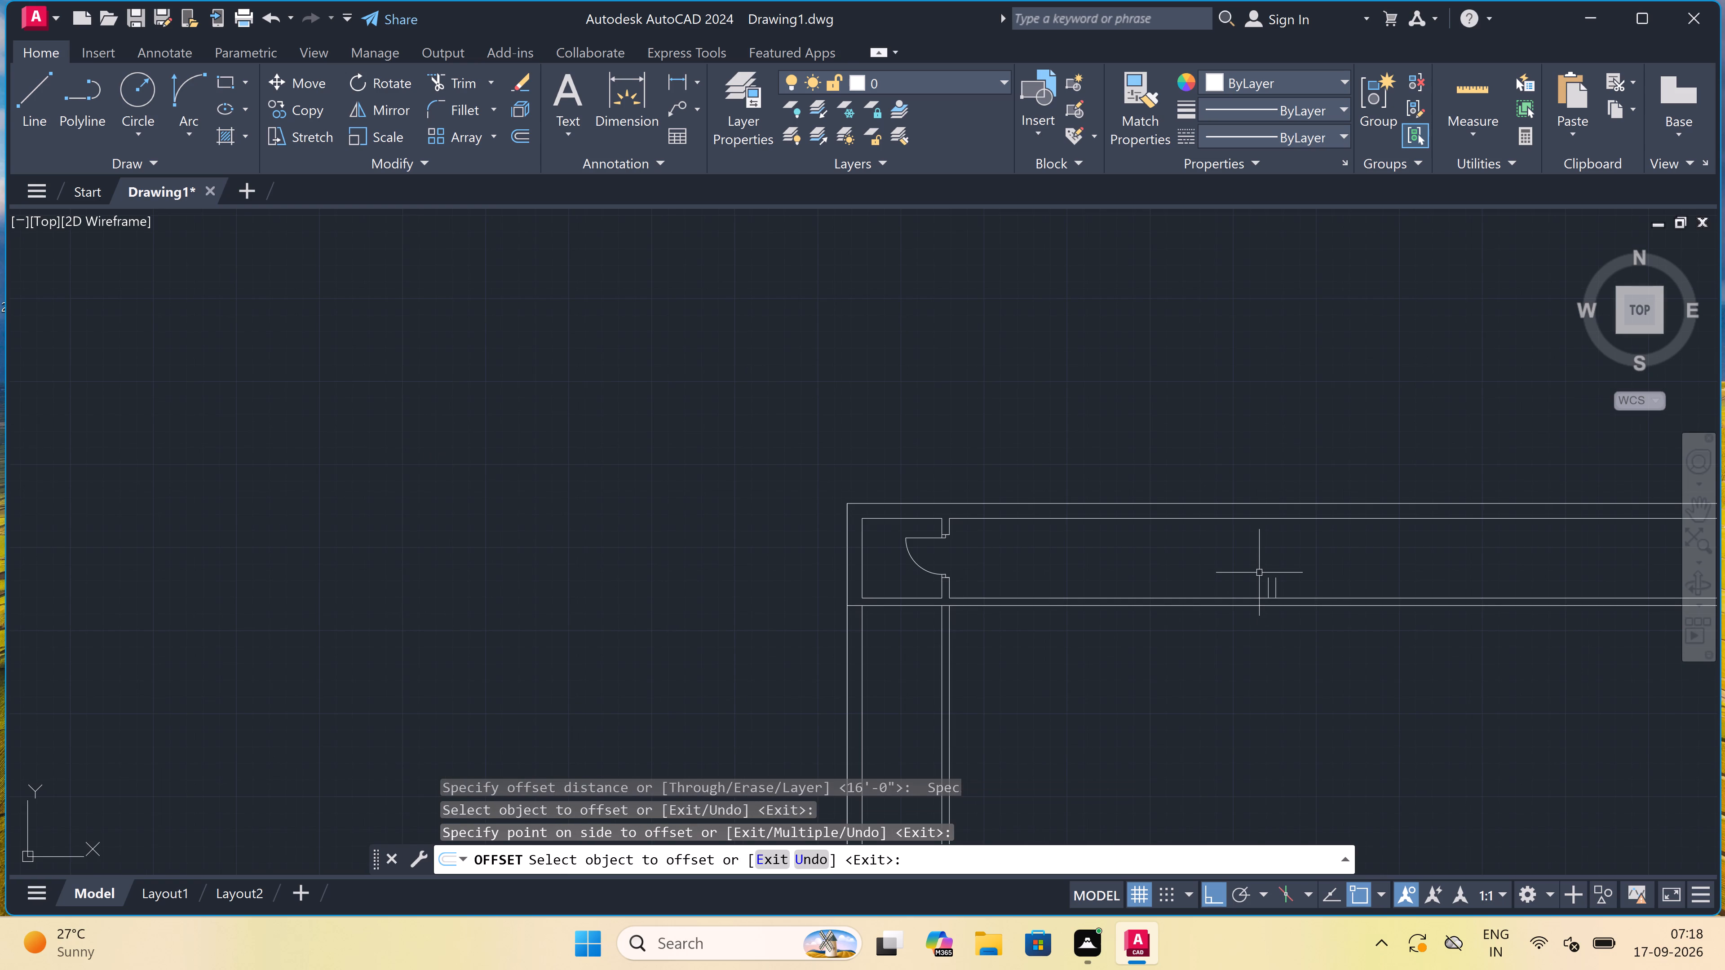
# Extend both short vertical lines of the new partition up to the top exterior wall's inner line.
pyautogui.write('ex')
pyautogui.press('space')
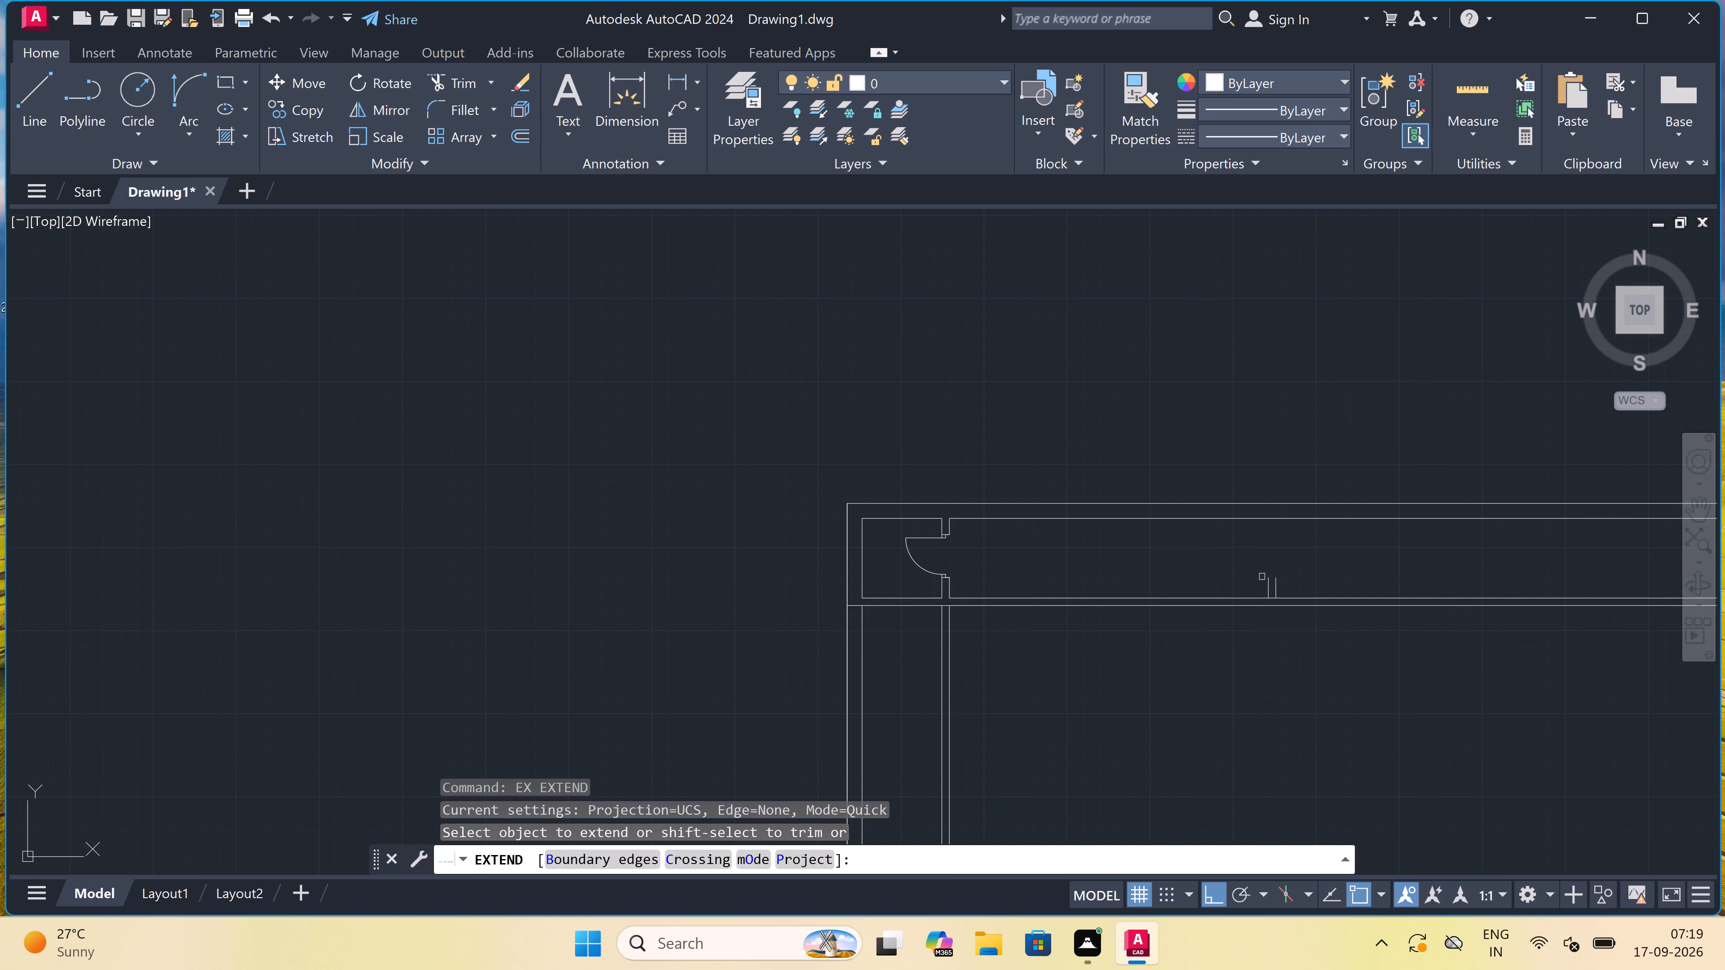
pyautogui.scroll(3, 1262, 577)
pyautogui.moveTo(1256, 634); pyautogui.dragTo(1260, 639)
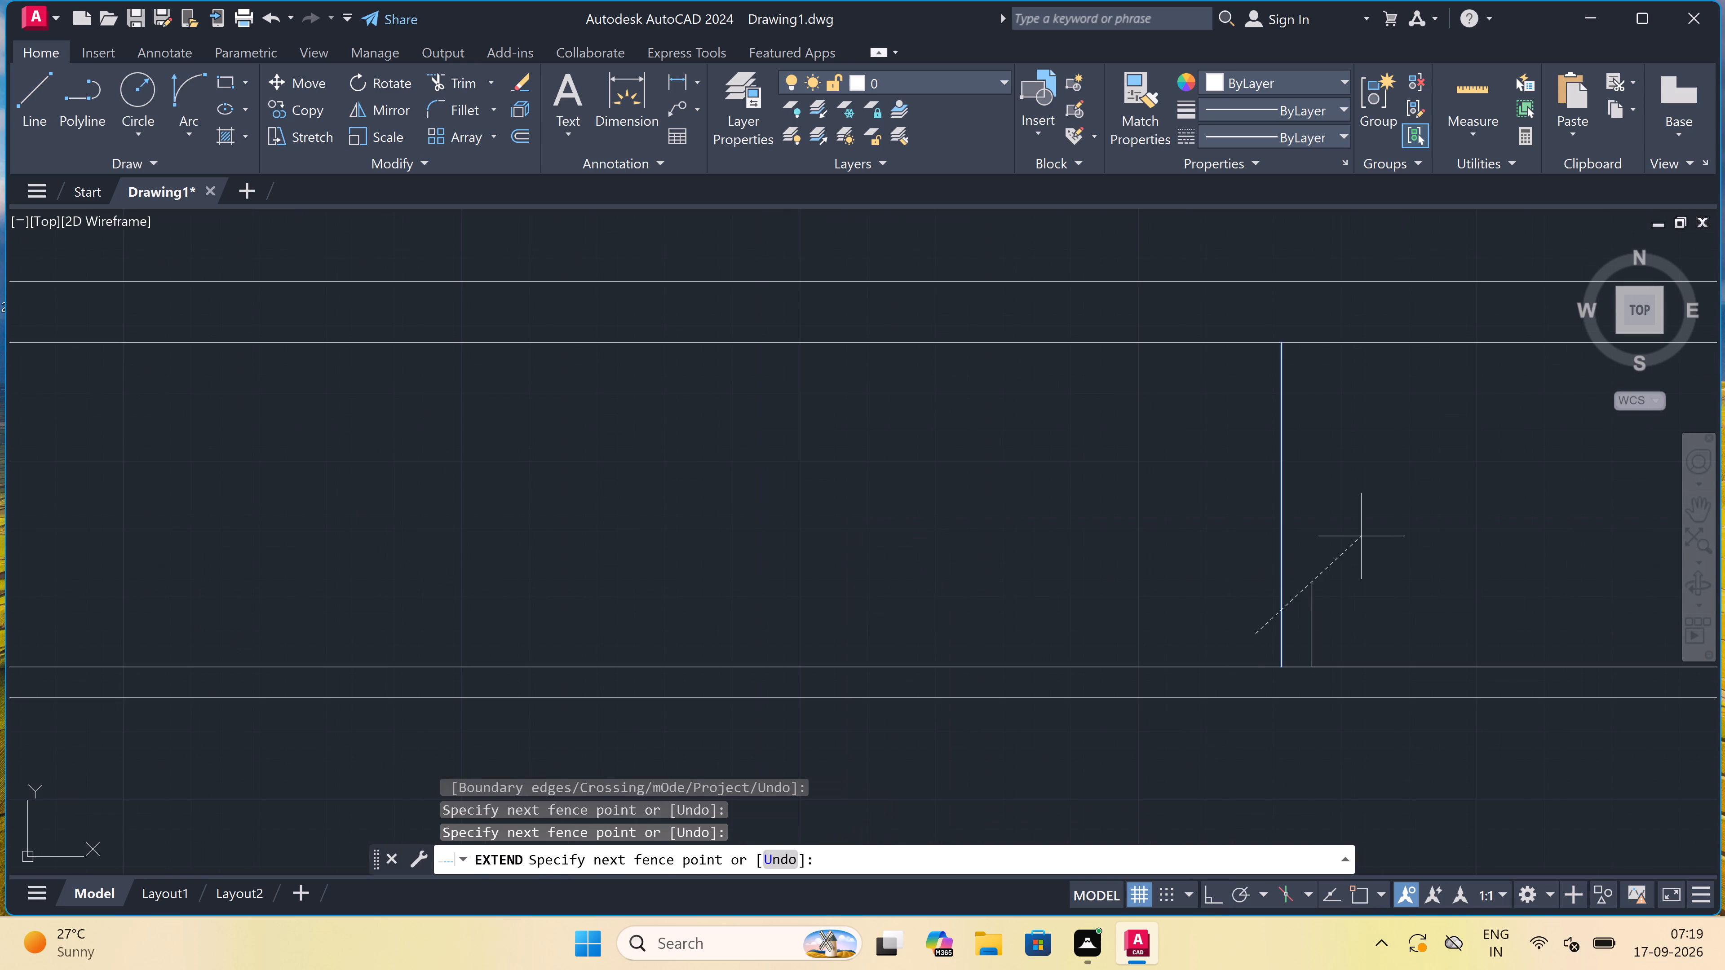
pyautogui.click(1392, 564)
pyautogui.scroll(-3, 1199, 502)
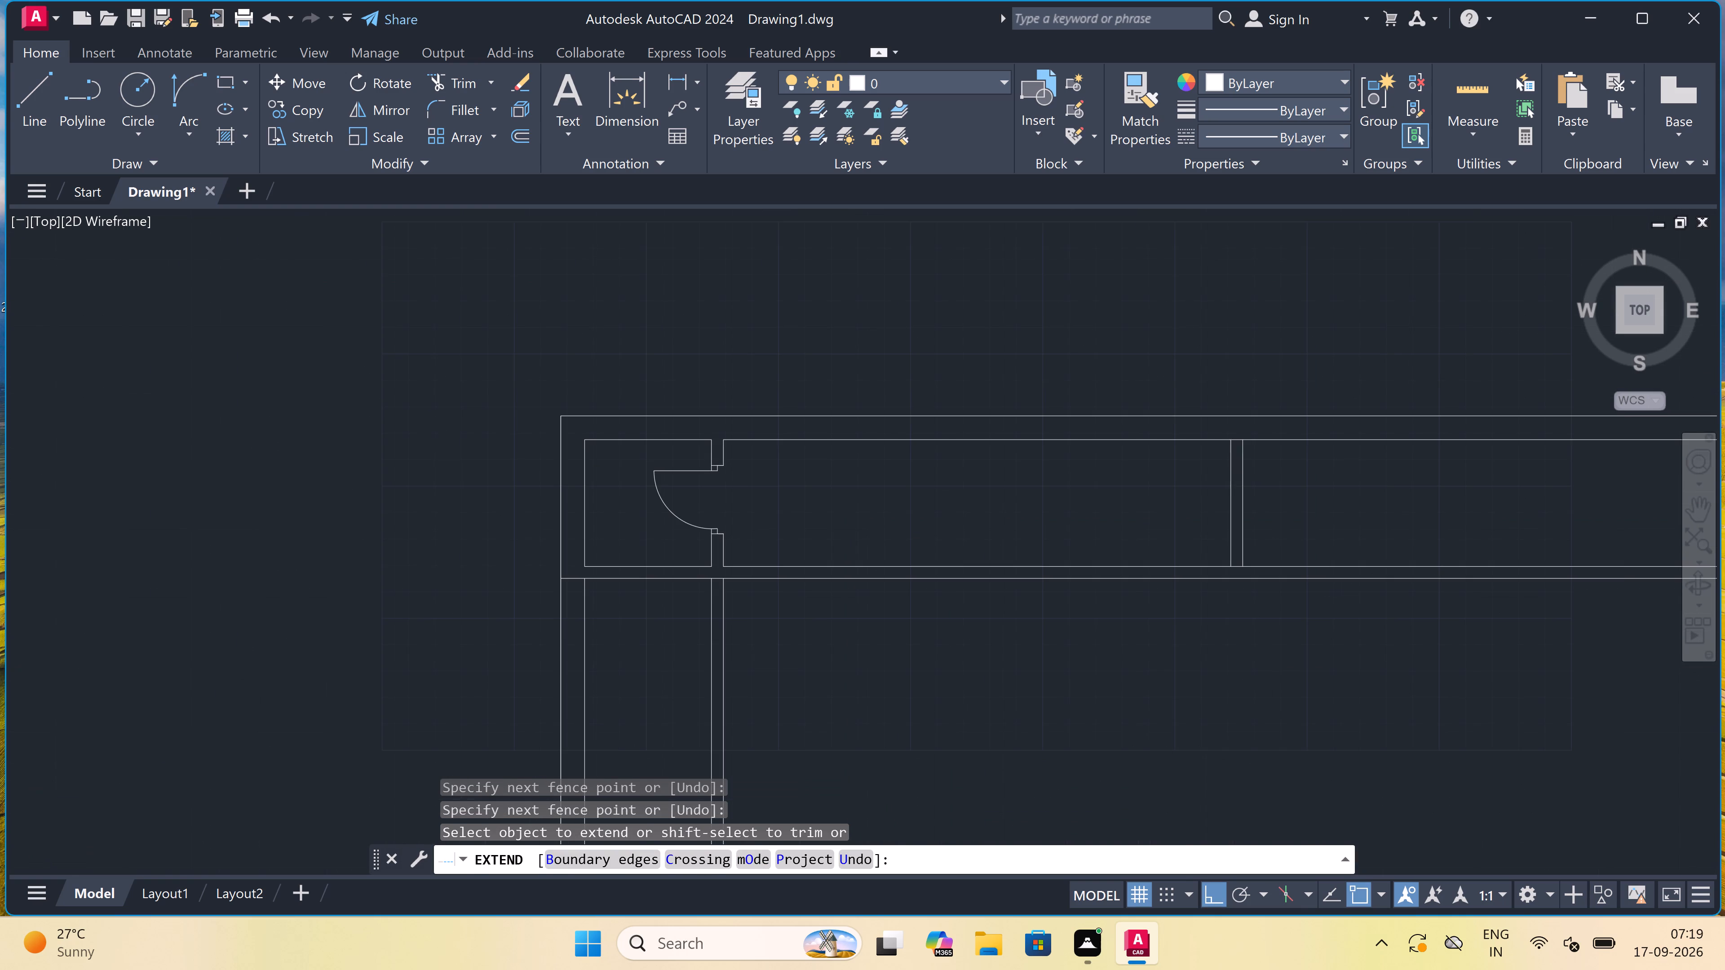
pyautogui.scroll(-2, 1179, 505)
pyautogui.scroll(1, 1179, 505)
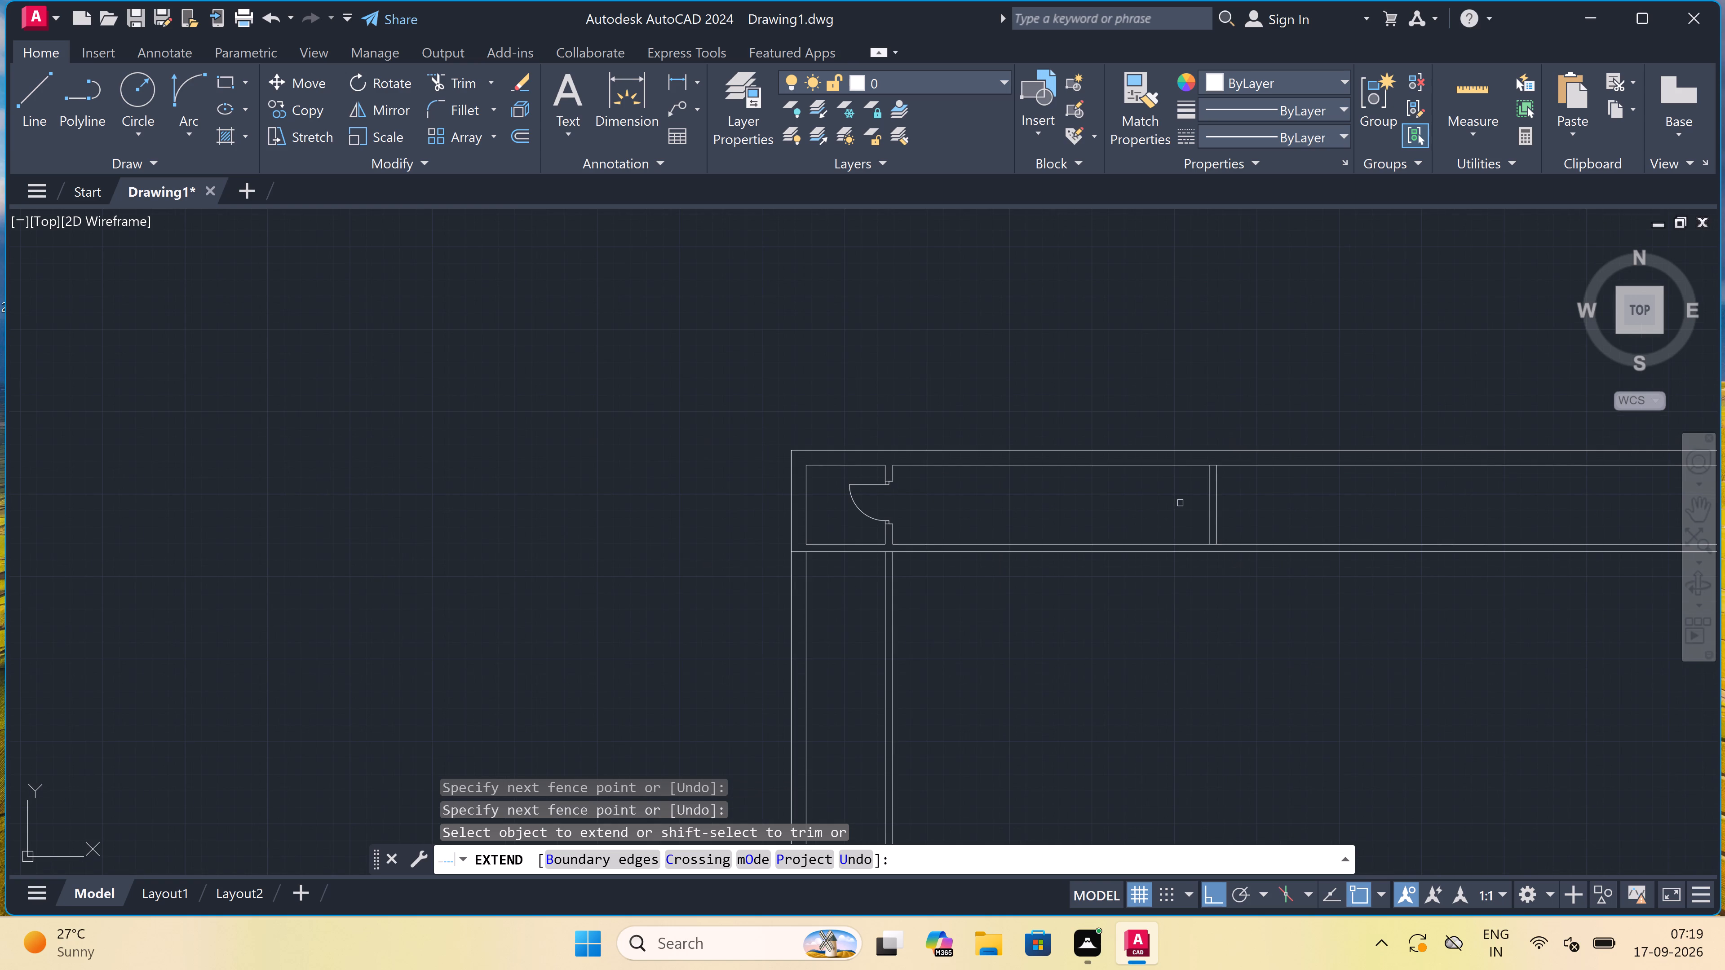
pyautogui.press('Escape')
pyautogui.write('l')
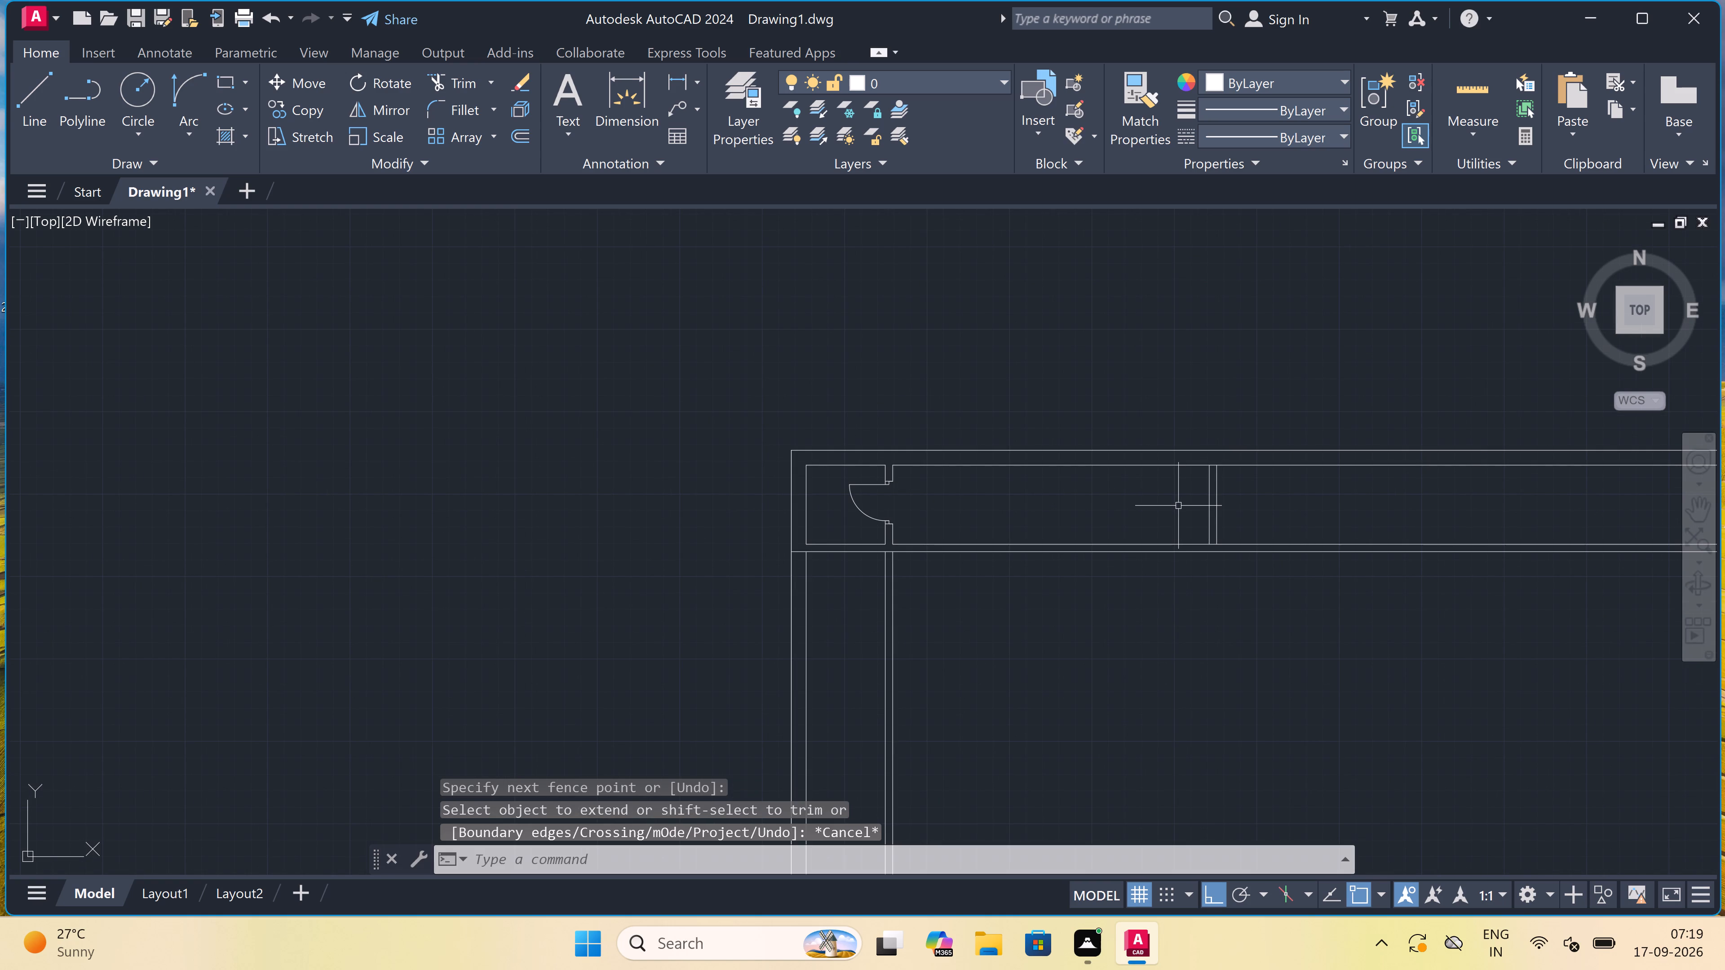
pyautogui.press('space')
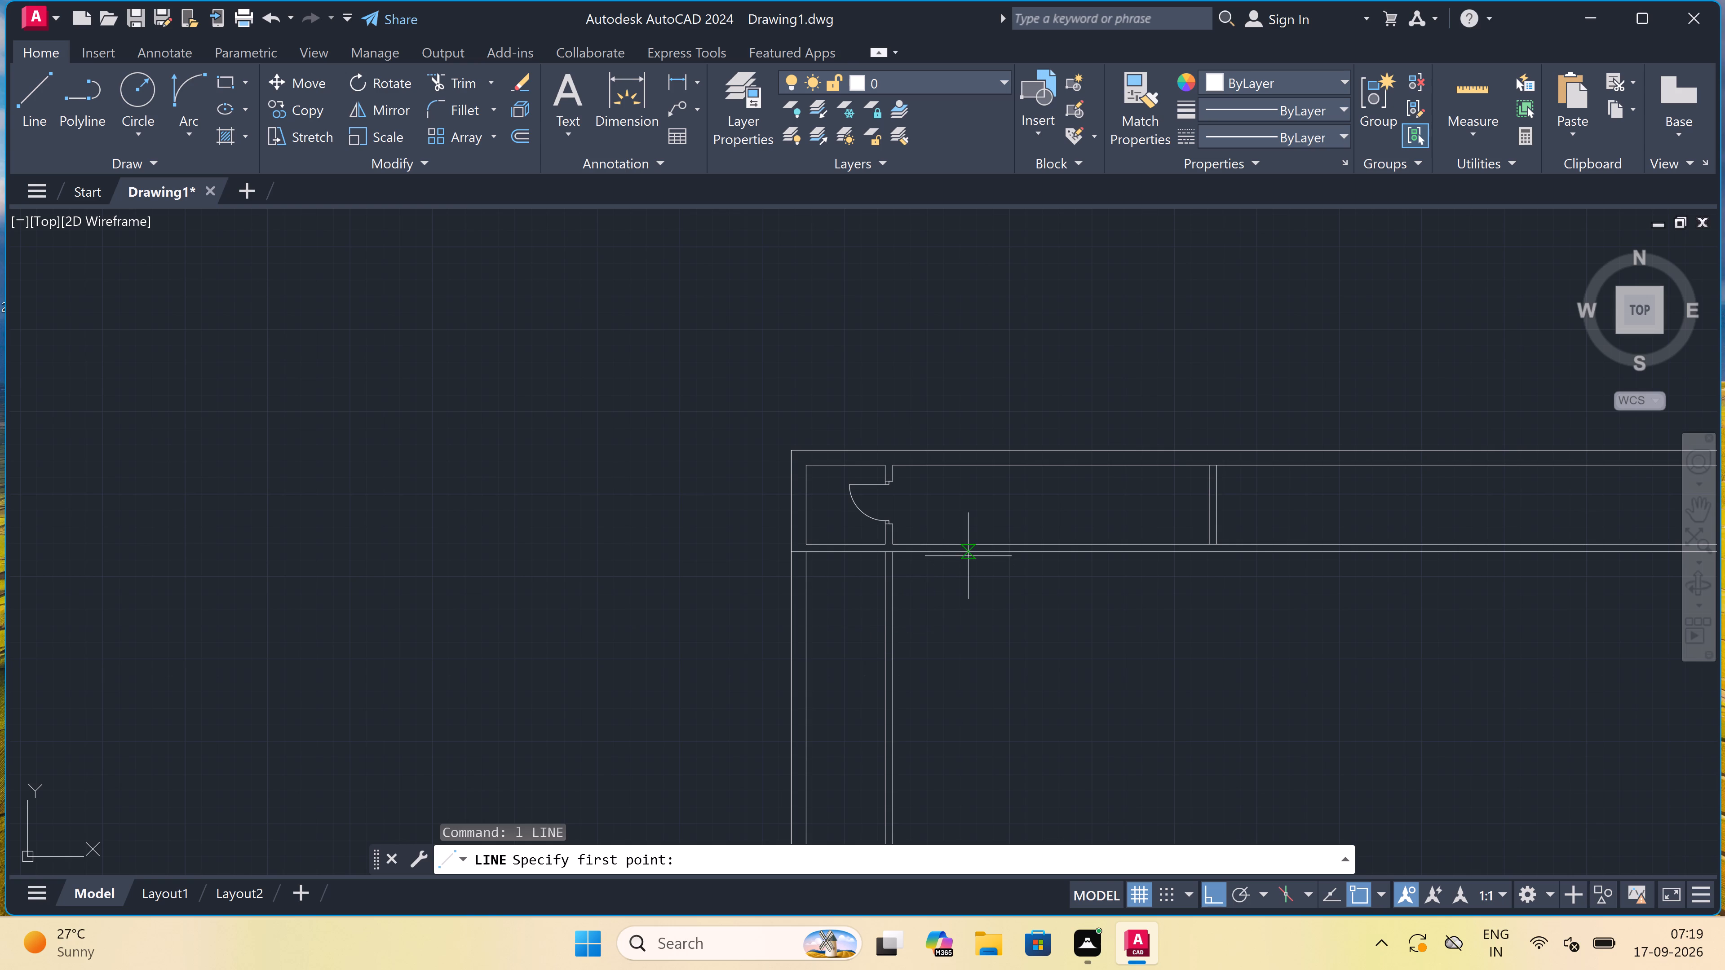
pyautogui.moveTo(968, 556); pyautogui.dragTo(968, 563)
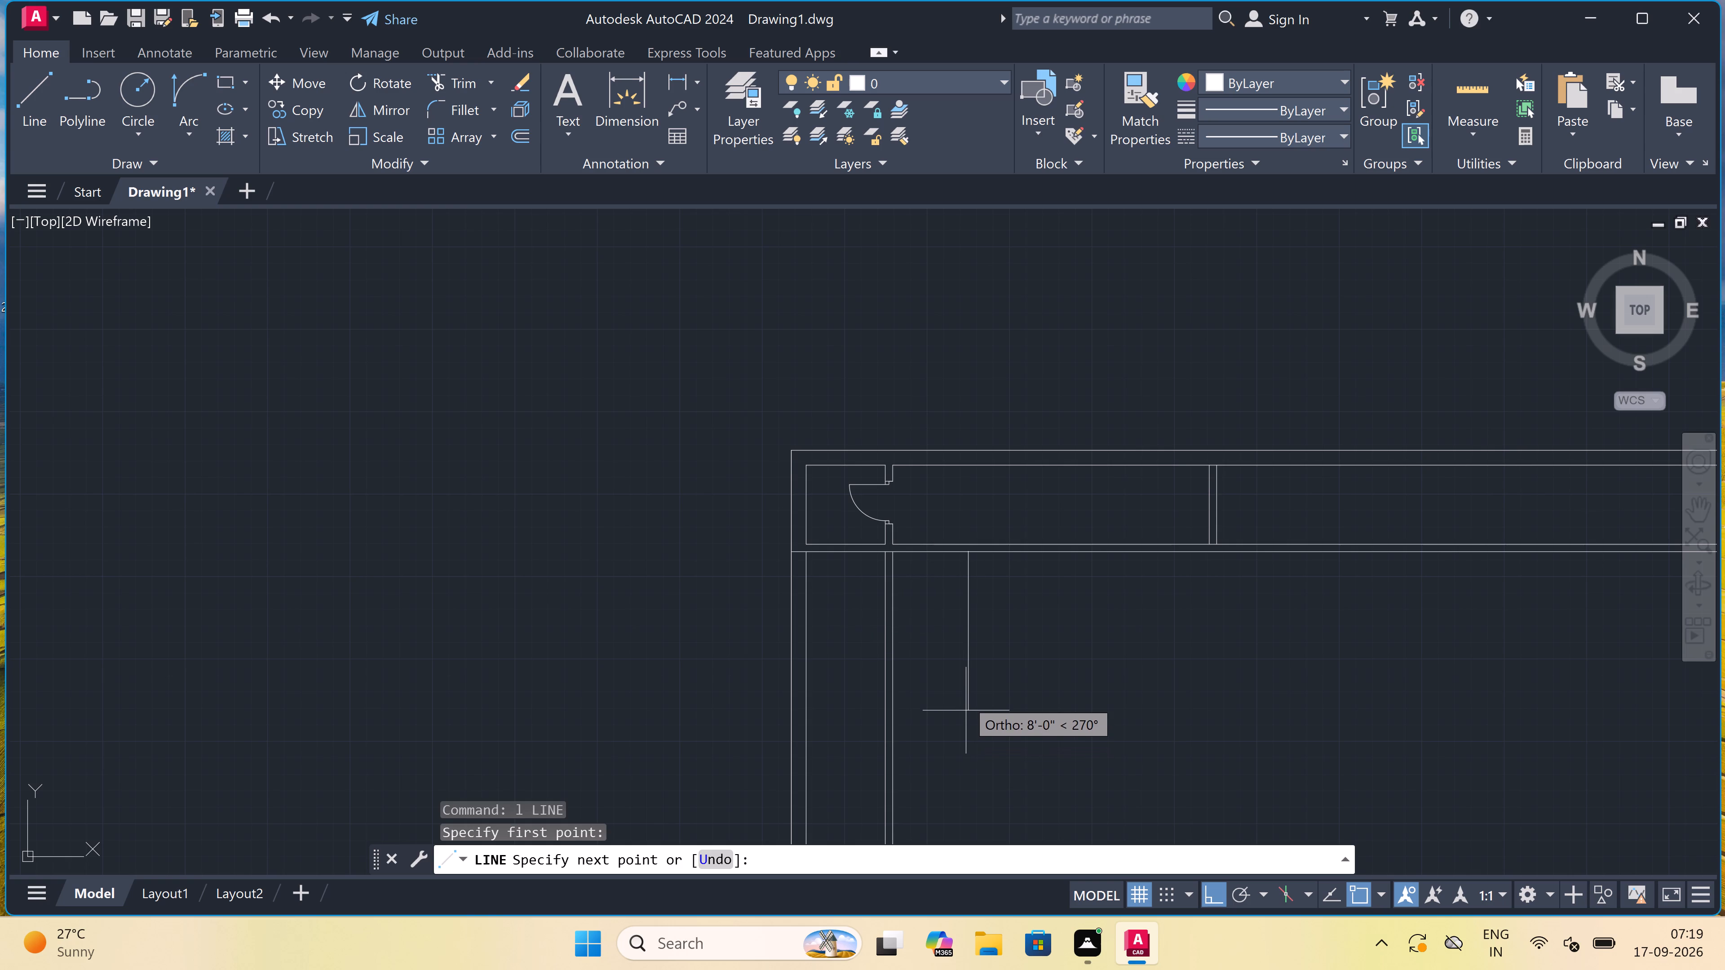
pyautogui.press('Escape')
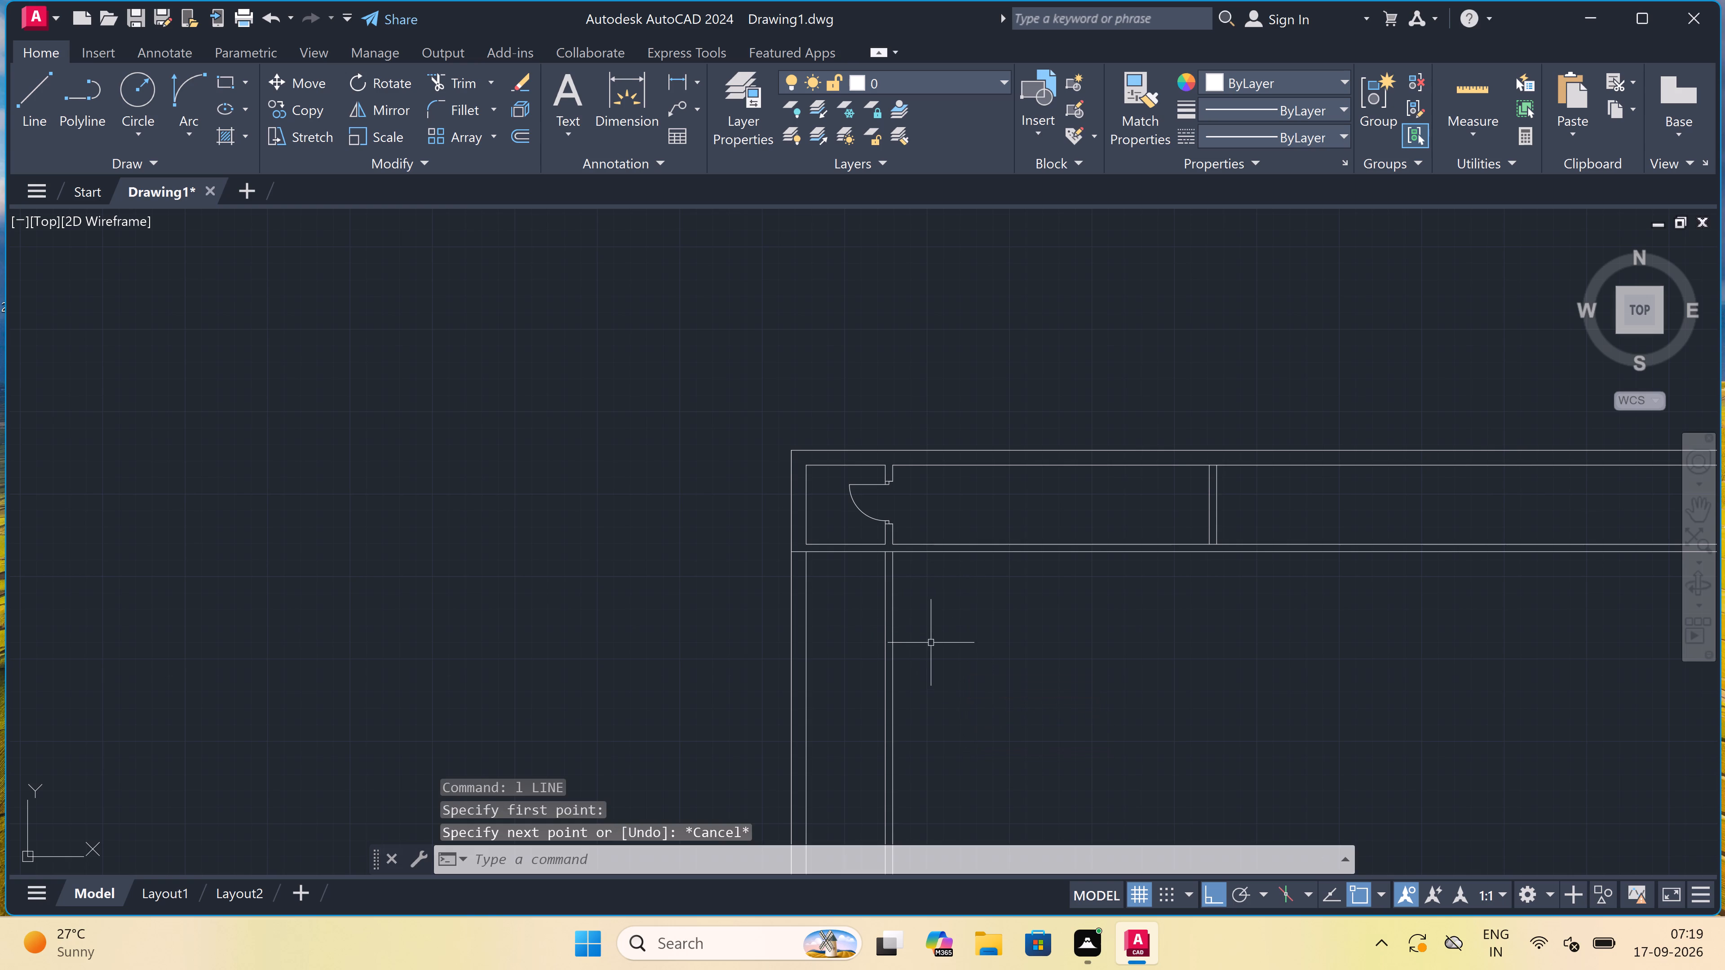
# Delete the two vertical partition lines below the horizontal partition.
pyautogui.click(927, 646)
pyautogui.click(827, 728)
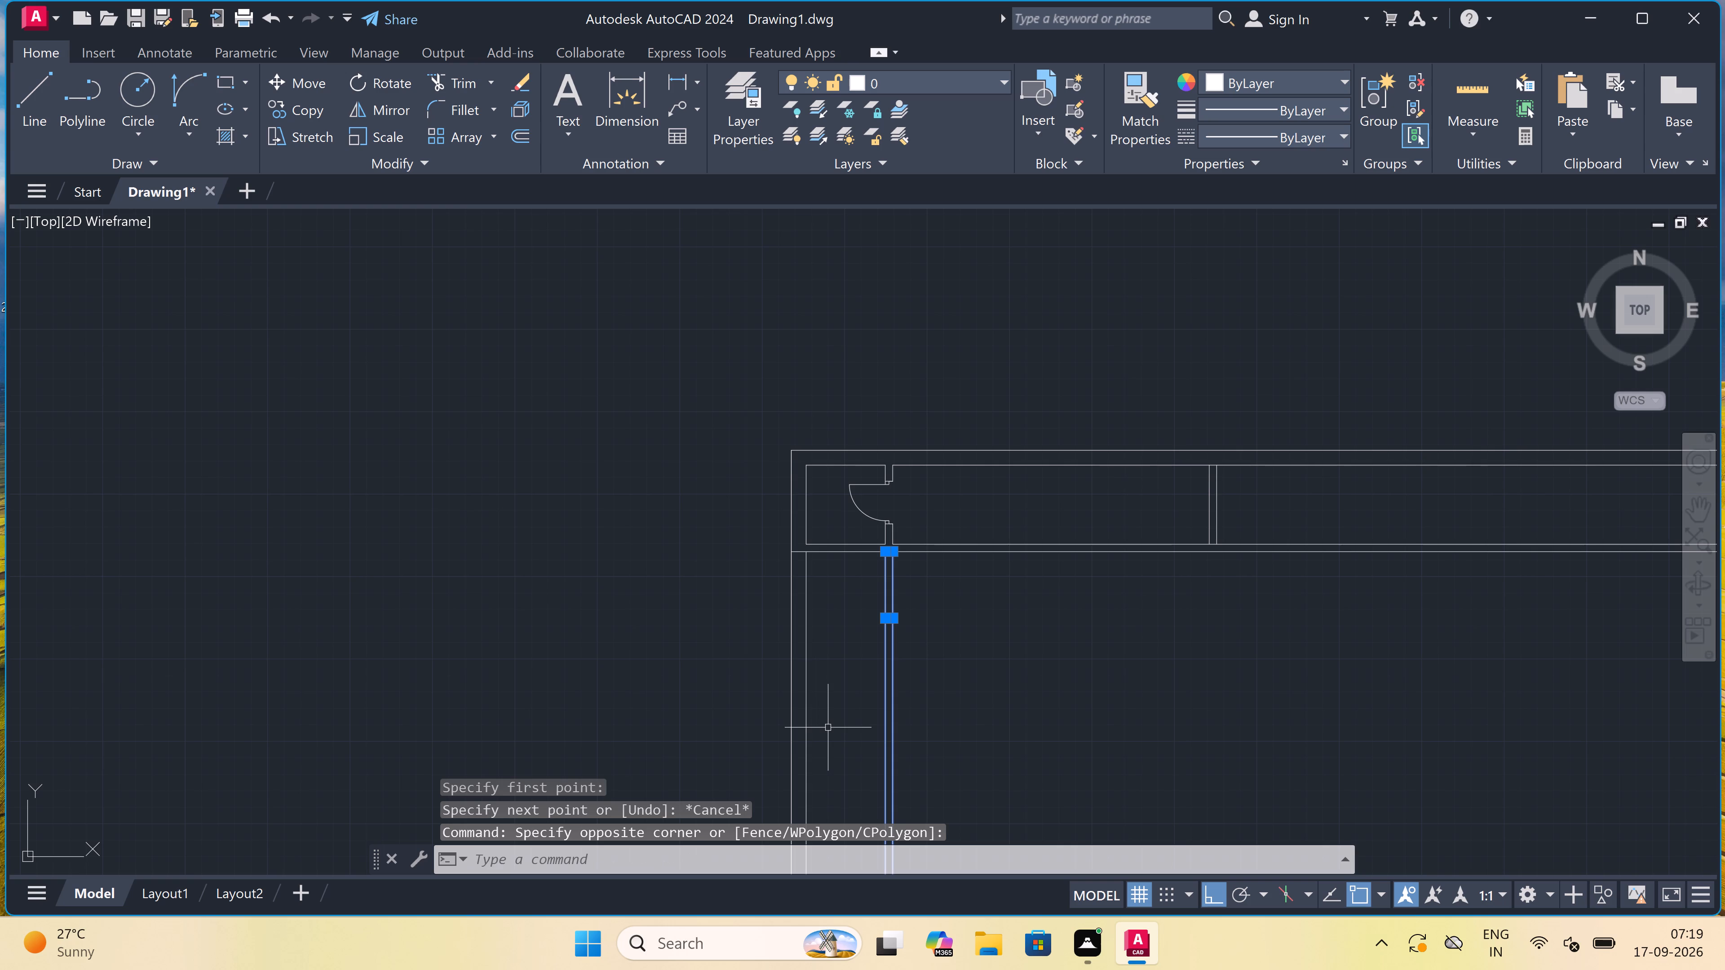
pyautogui.press('BackSpace')
pyautogui.press('Delete')
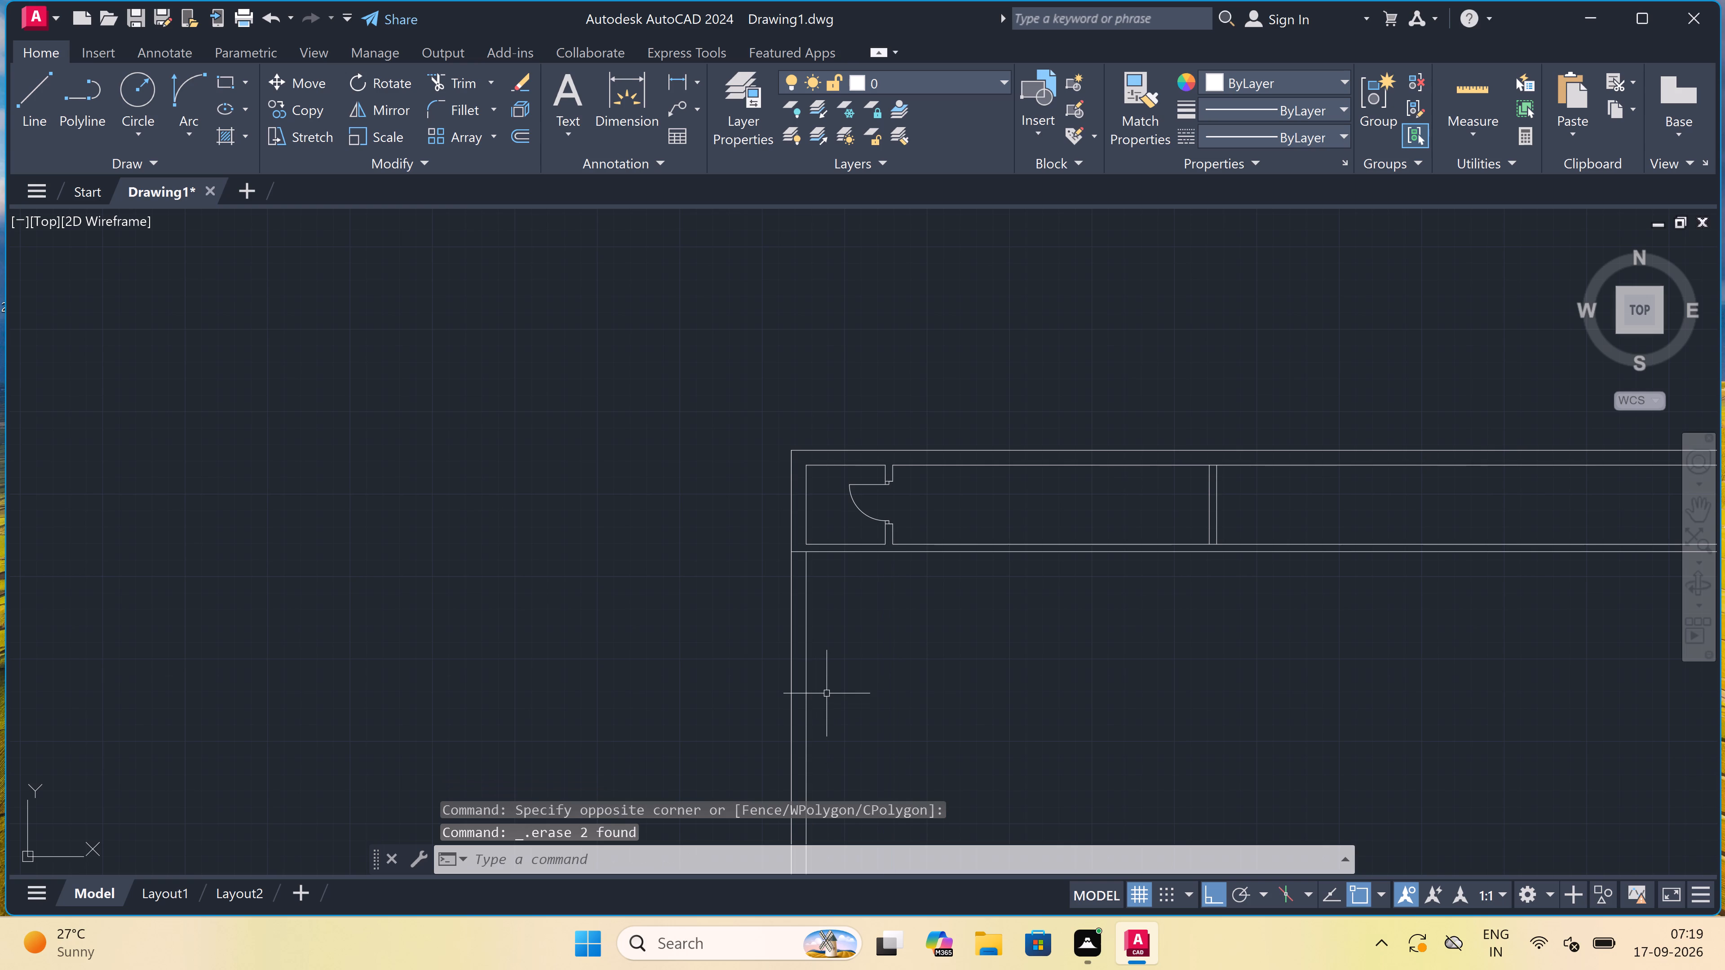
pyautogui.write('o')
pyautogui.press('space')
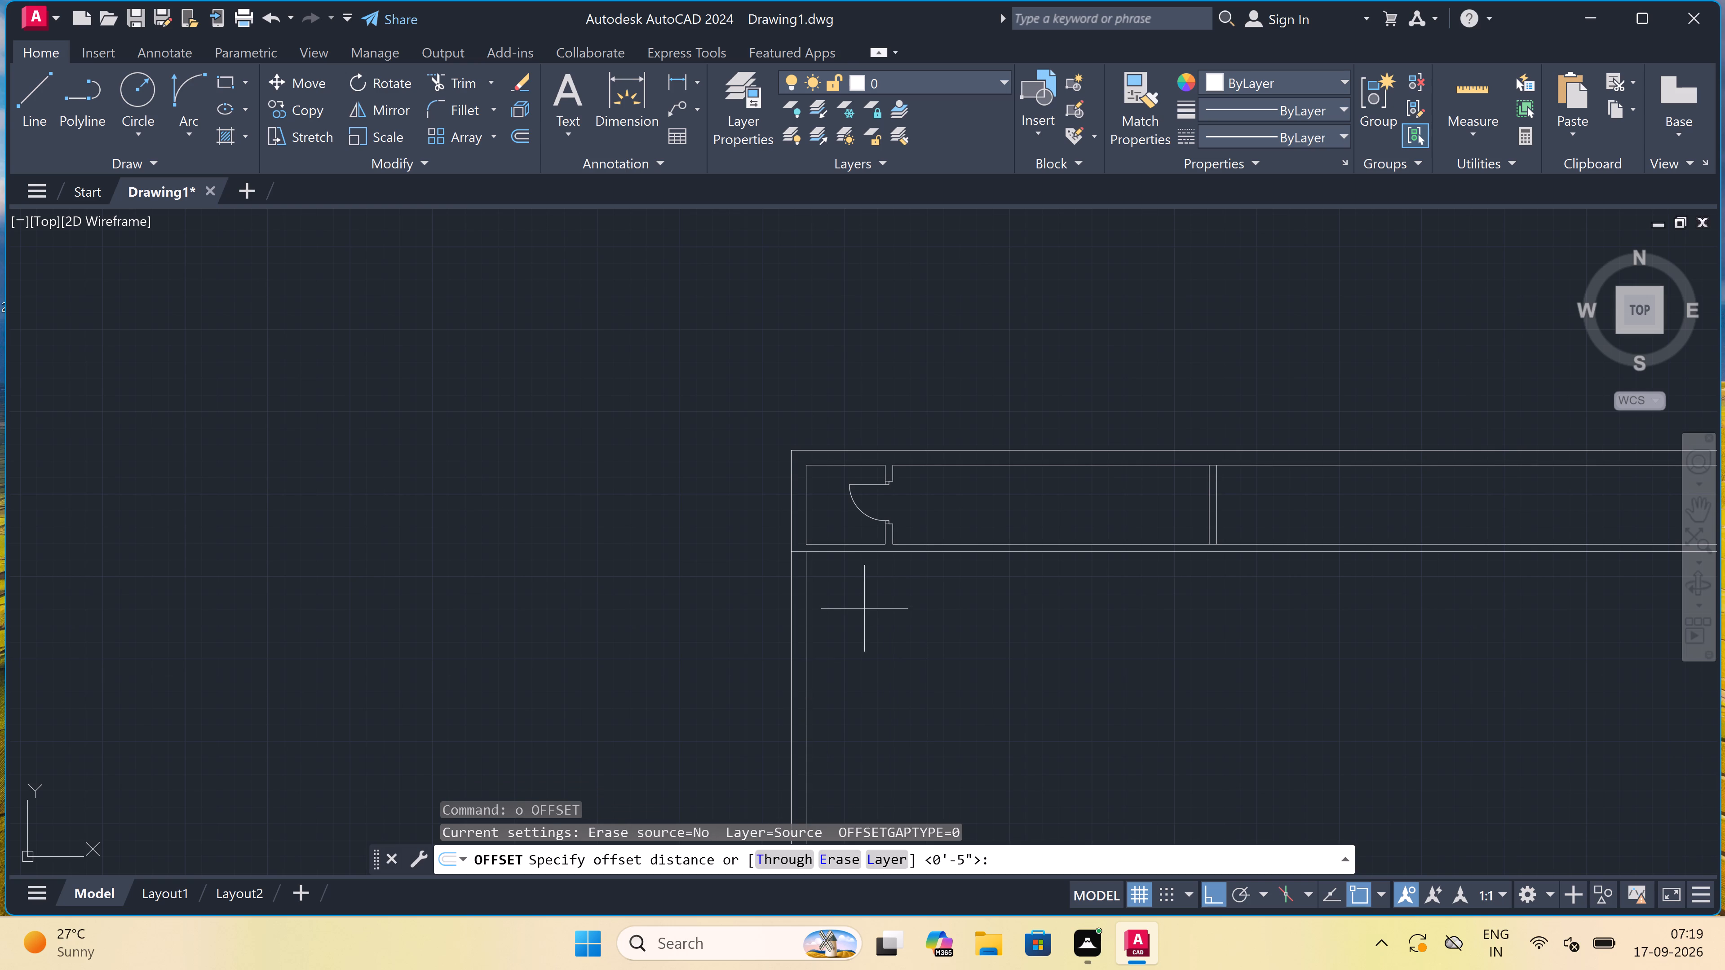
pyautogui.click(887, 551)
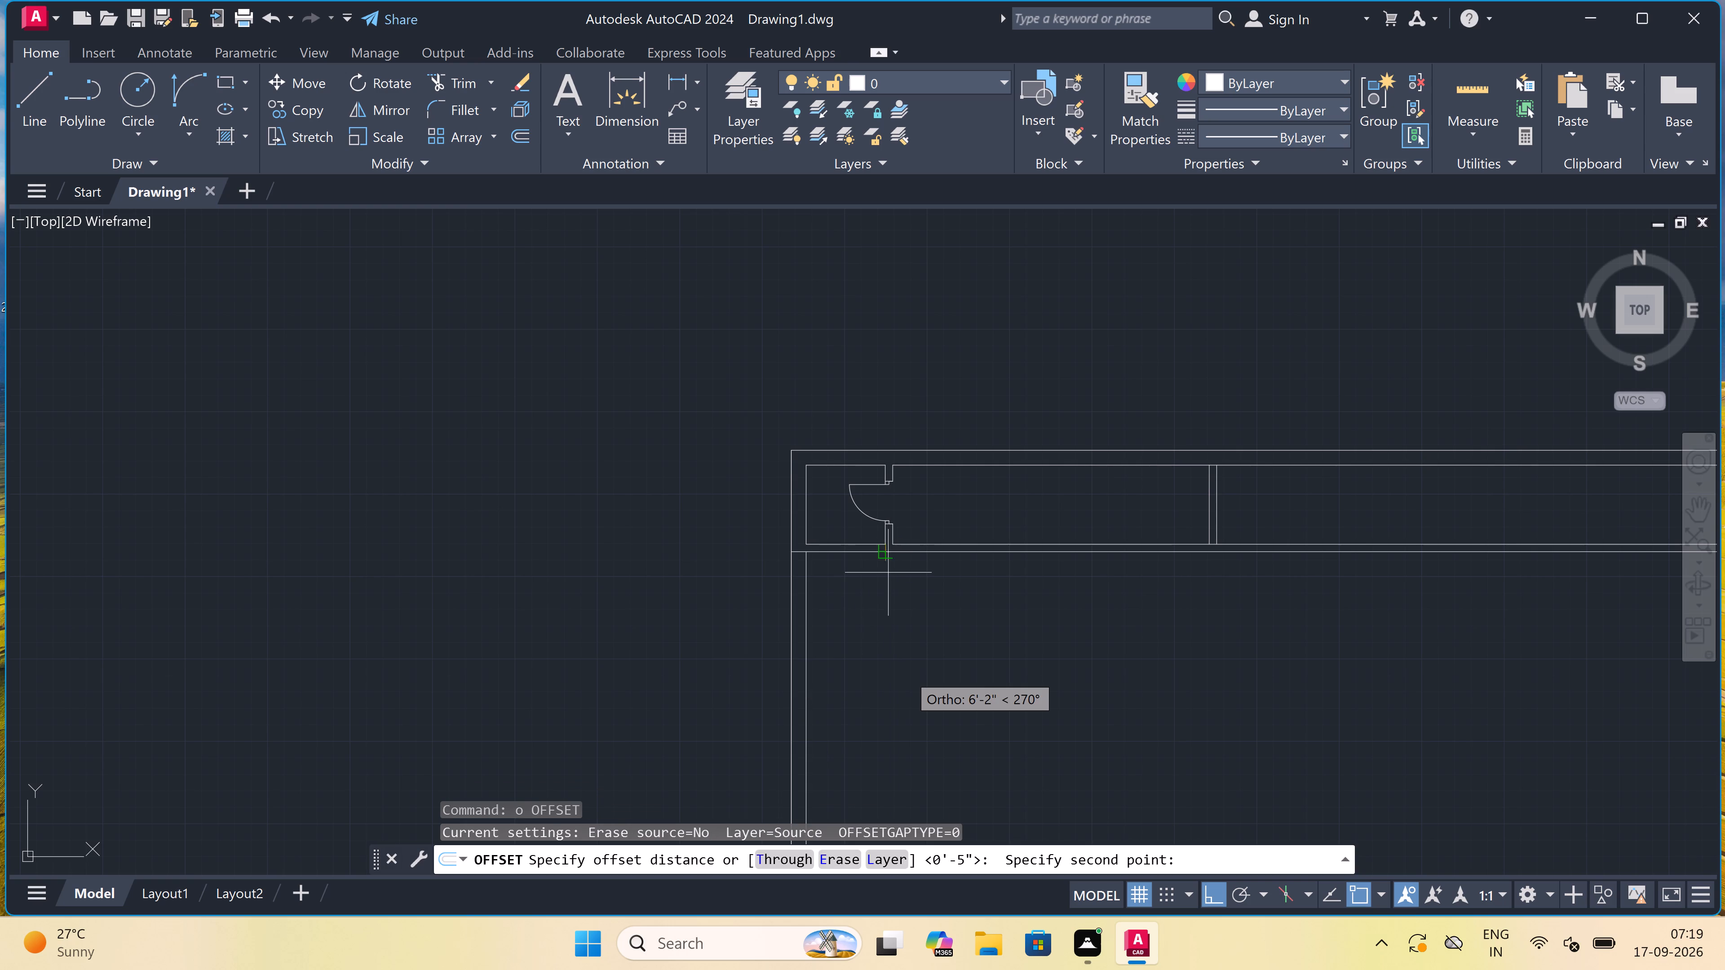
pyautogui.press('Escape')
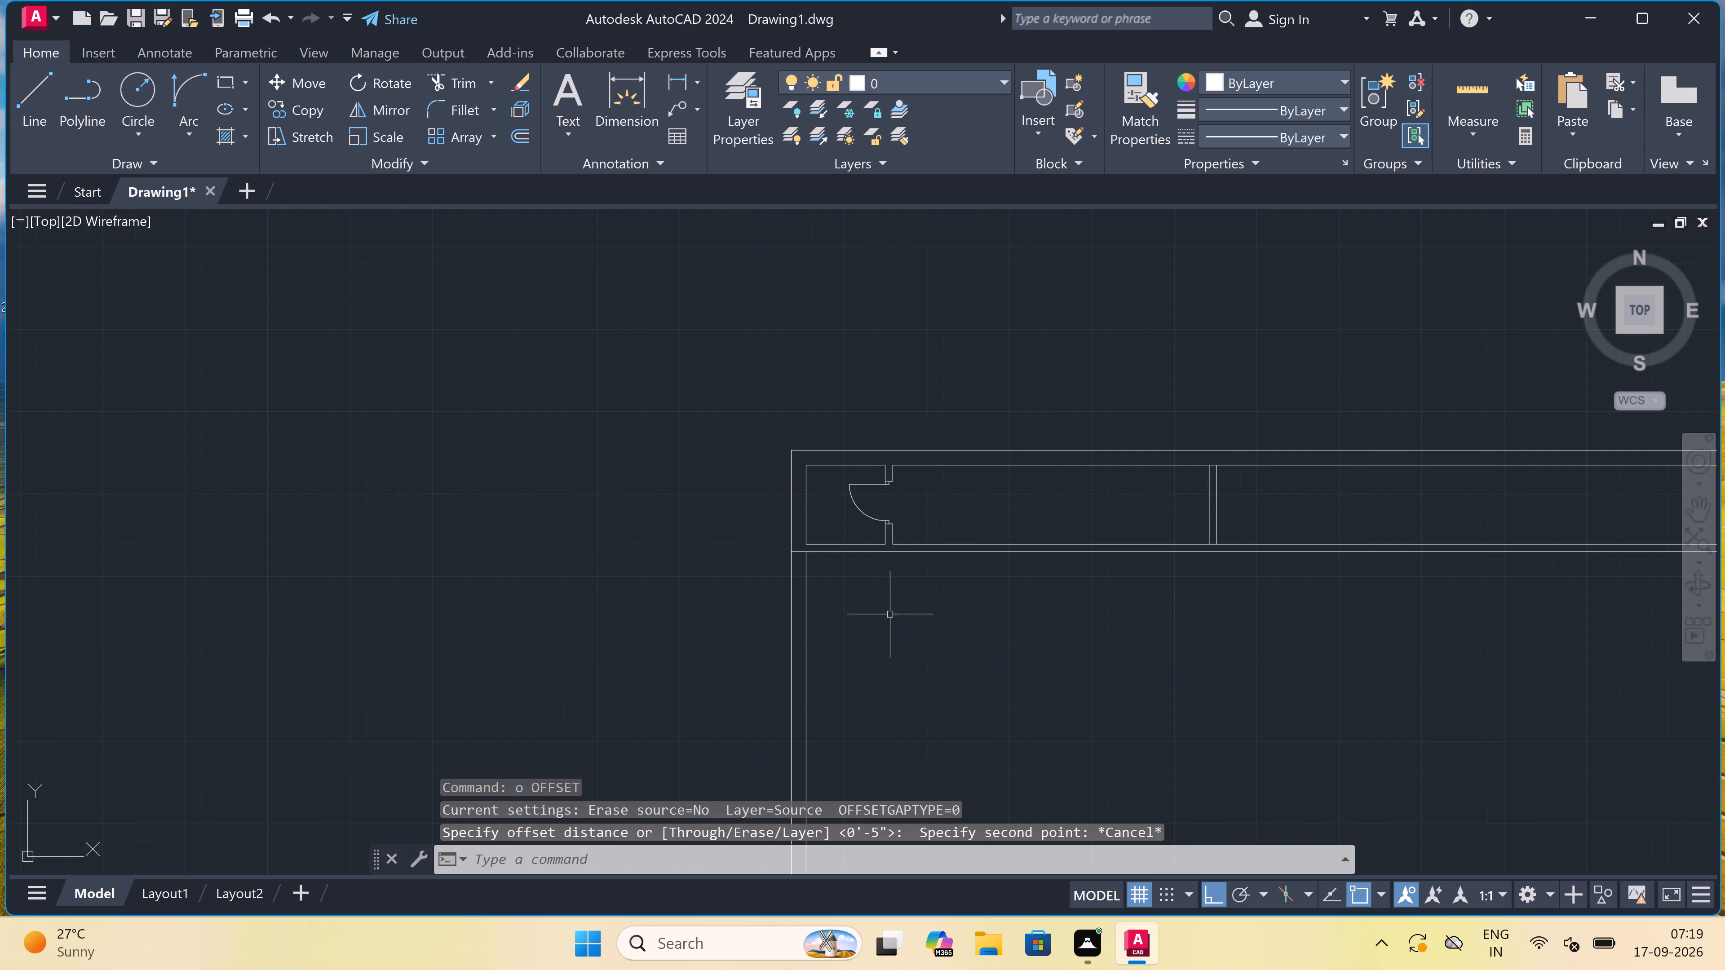
# Start an Offset with its distance taken straight down from the horizontal partition's lower line.
pyautogui.press('space')
pyautogui.scroll(4, 886, 558)
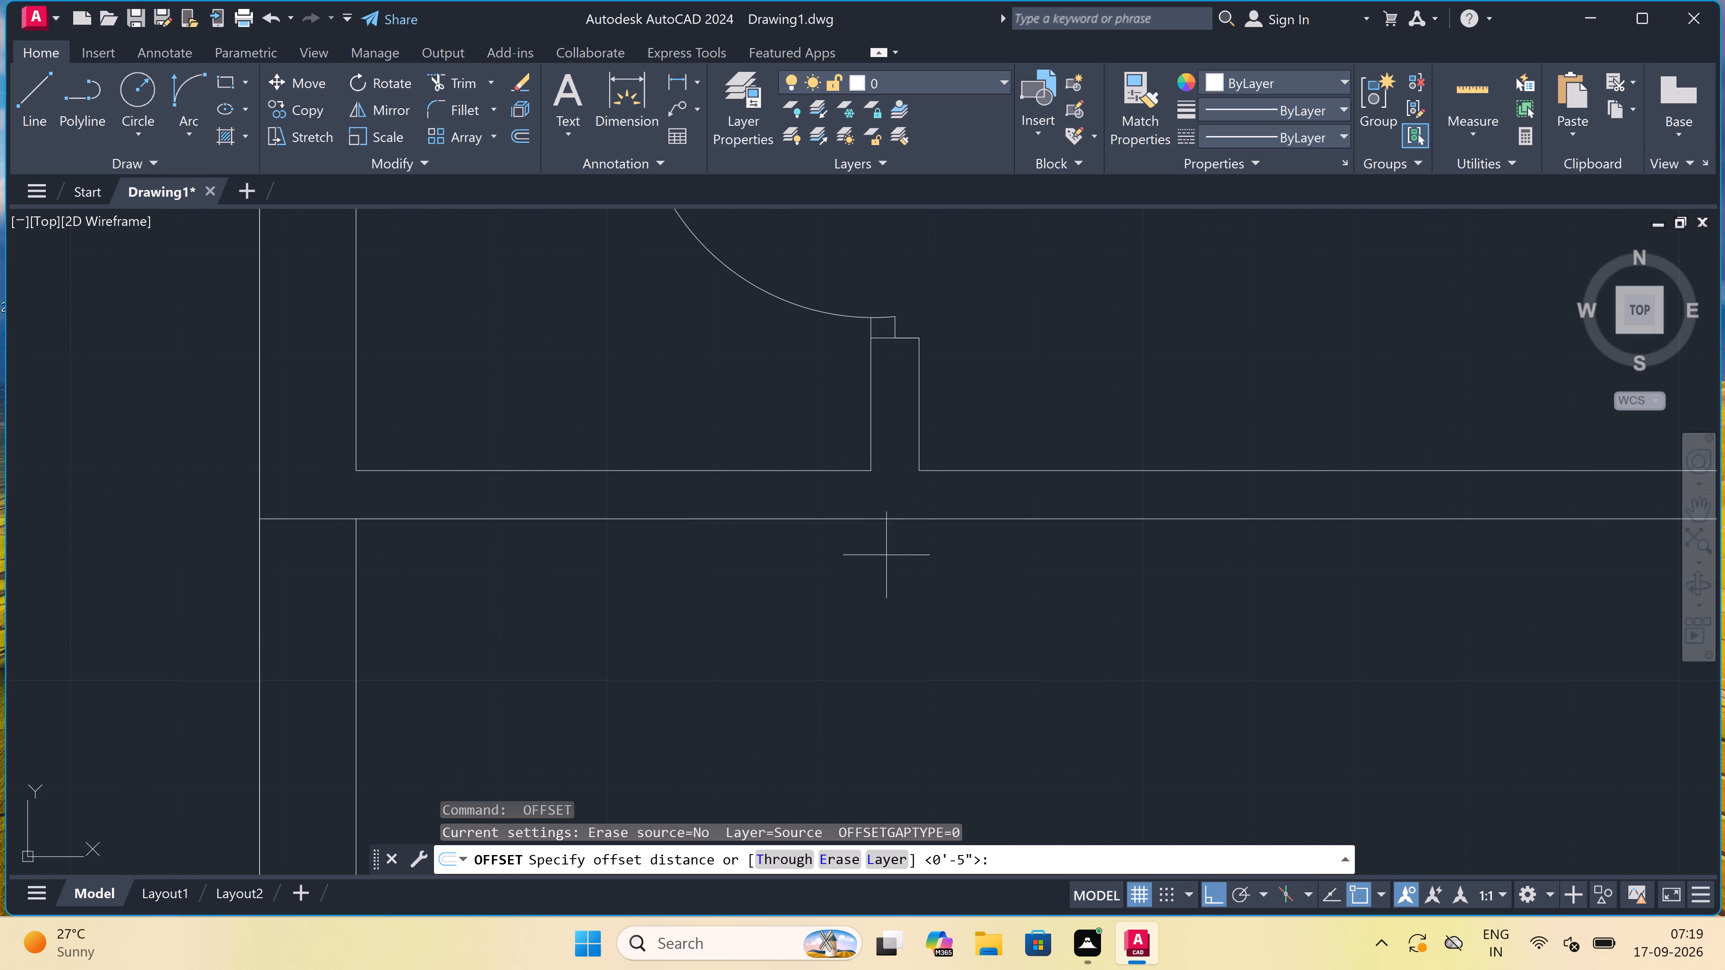
pyautogui.click(886, 522)
pyautogui.scroll(-8, 888, 596)
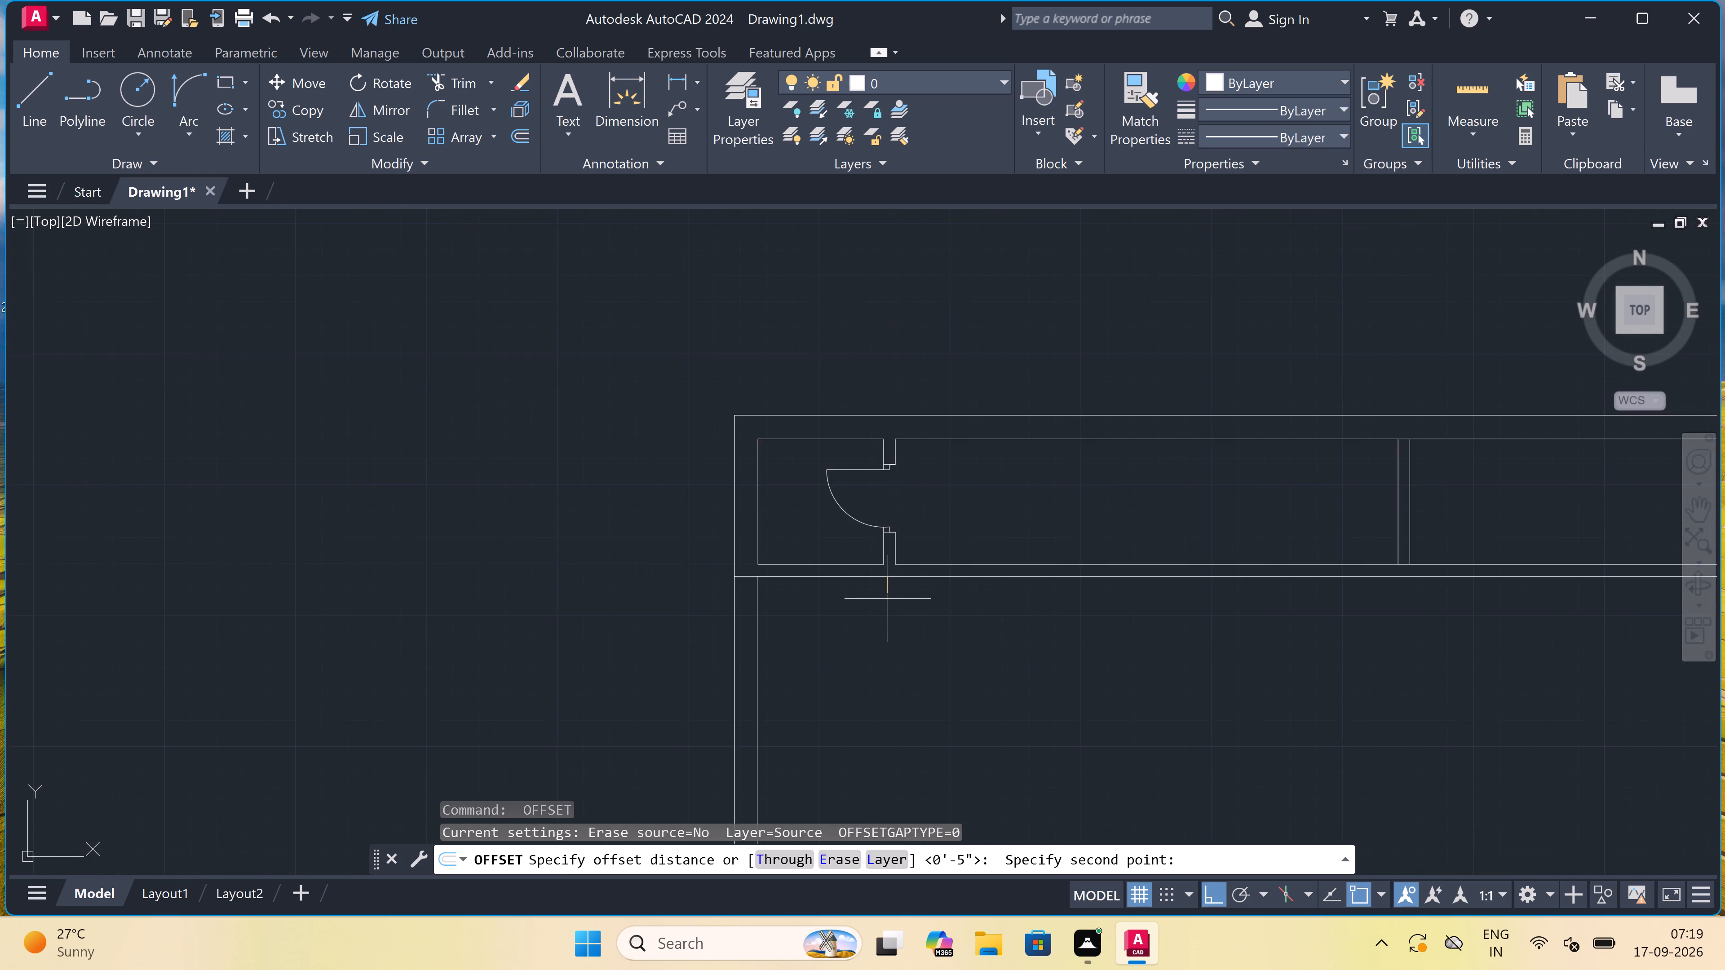
pyautogui.scroll(4, 885, 651)
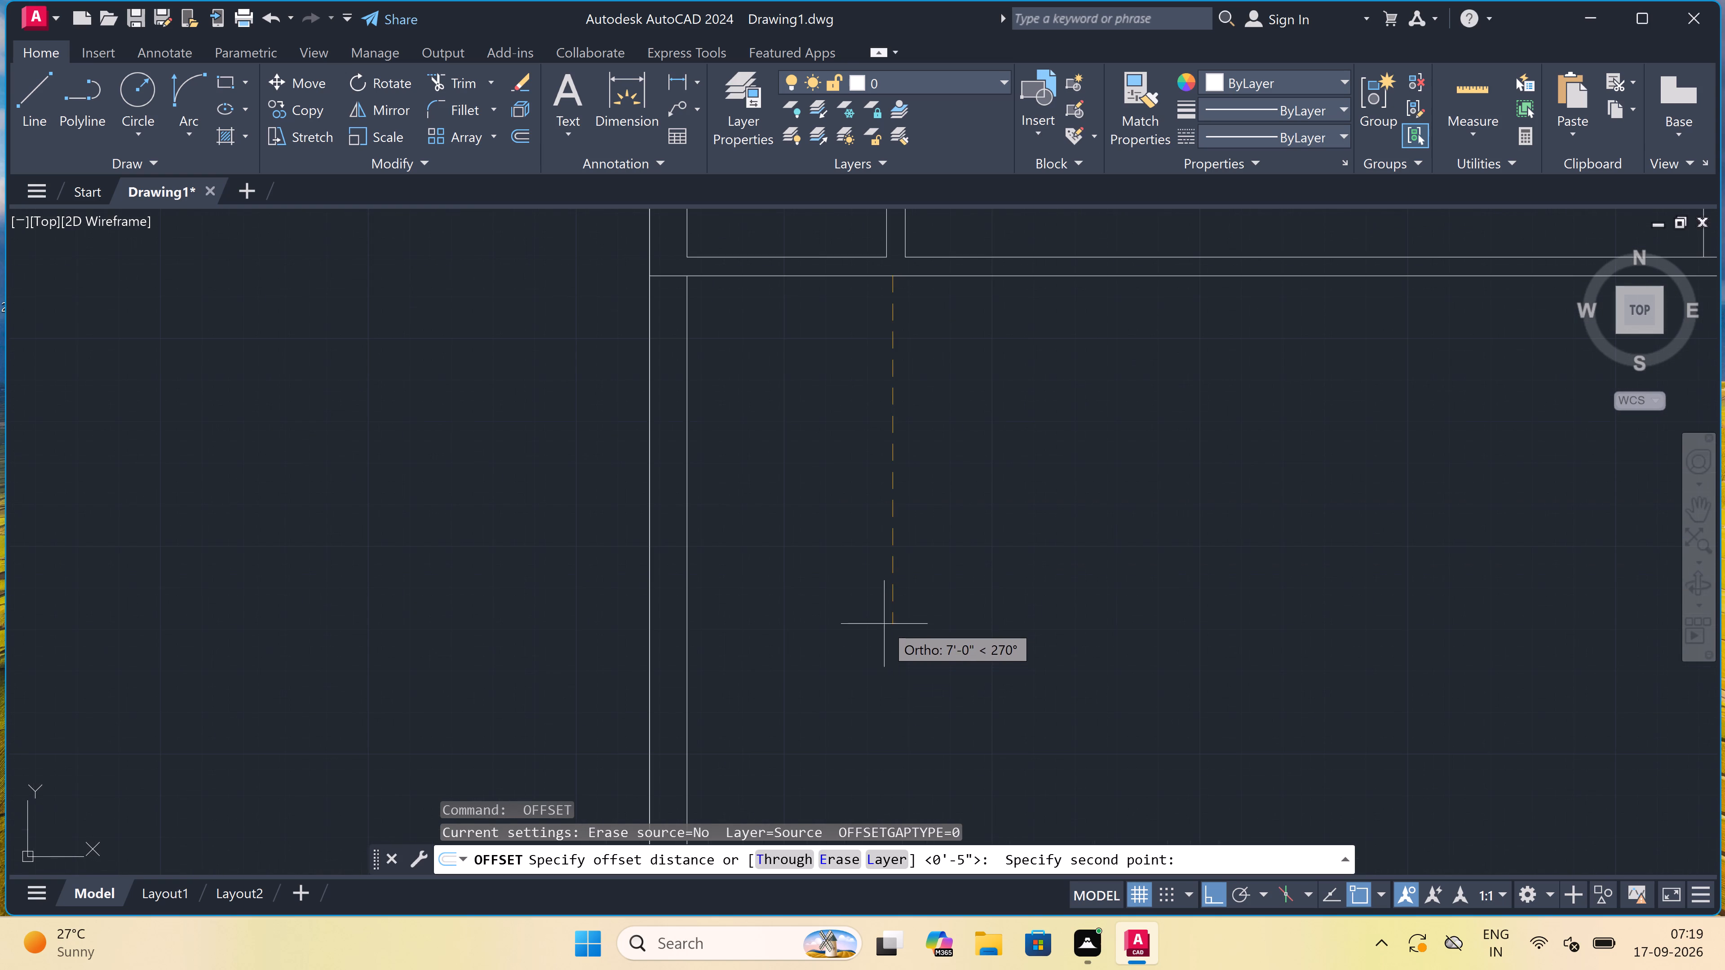
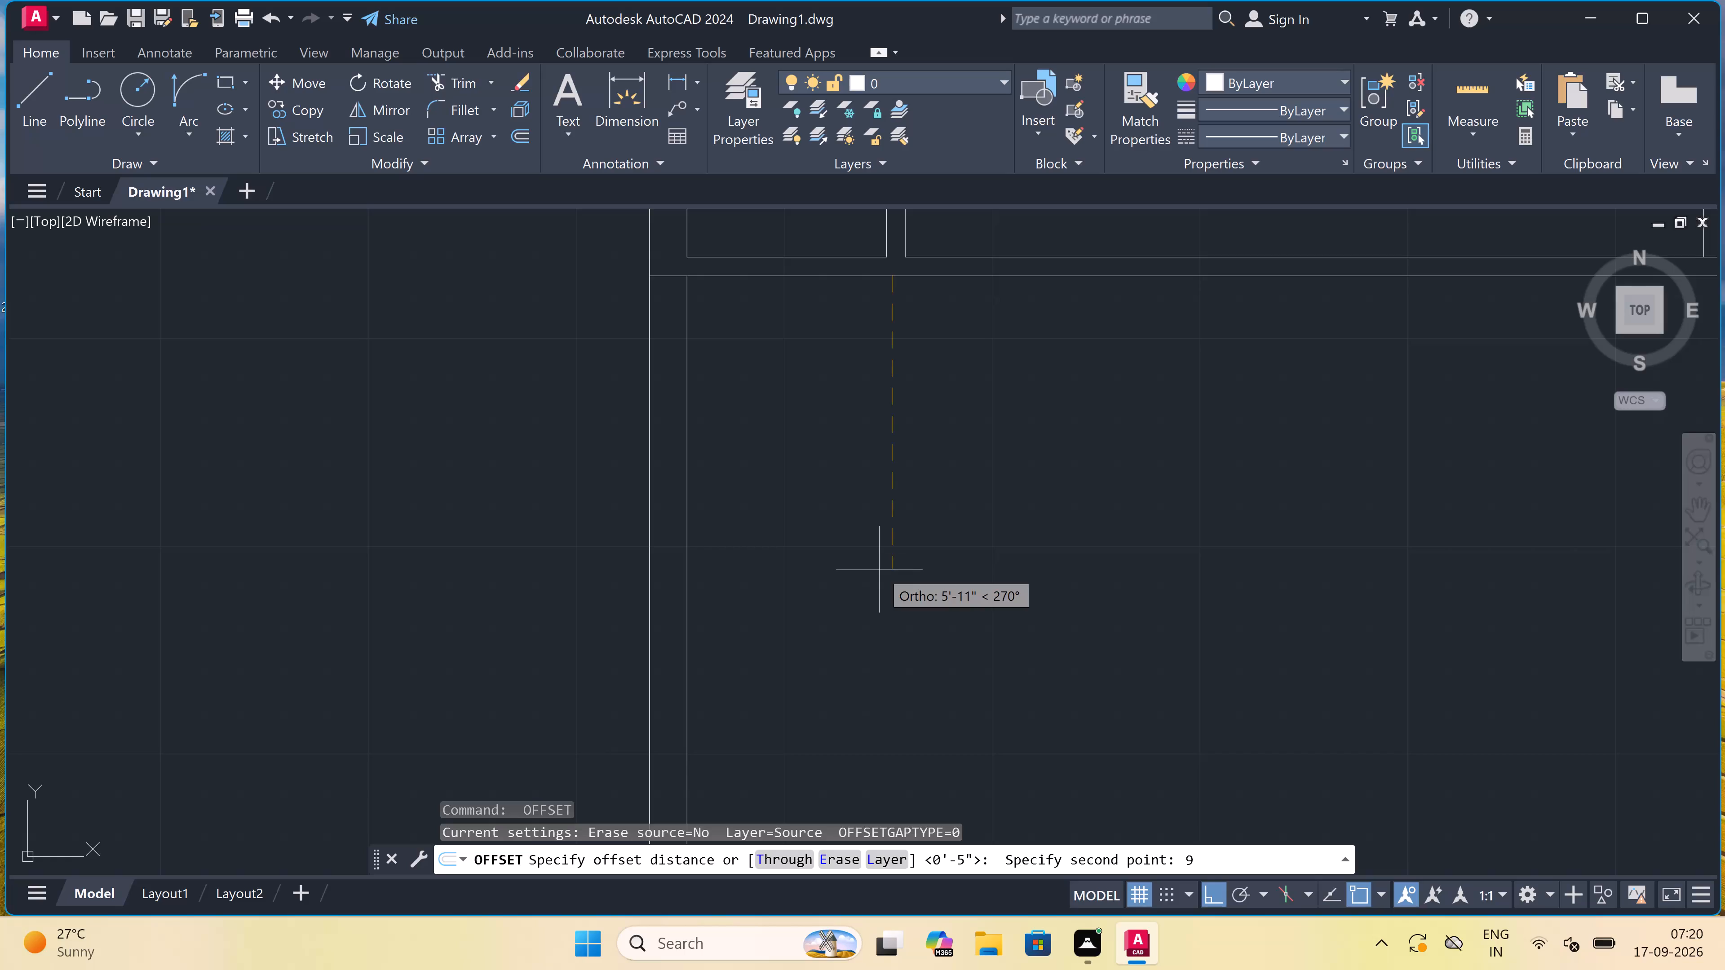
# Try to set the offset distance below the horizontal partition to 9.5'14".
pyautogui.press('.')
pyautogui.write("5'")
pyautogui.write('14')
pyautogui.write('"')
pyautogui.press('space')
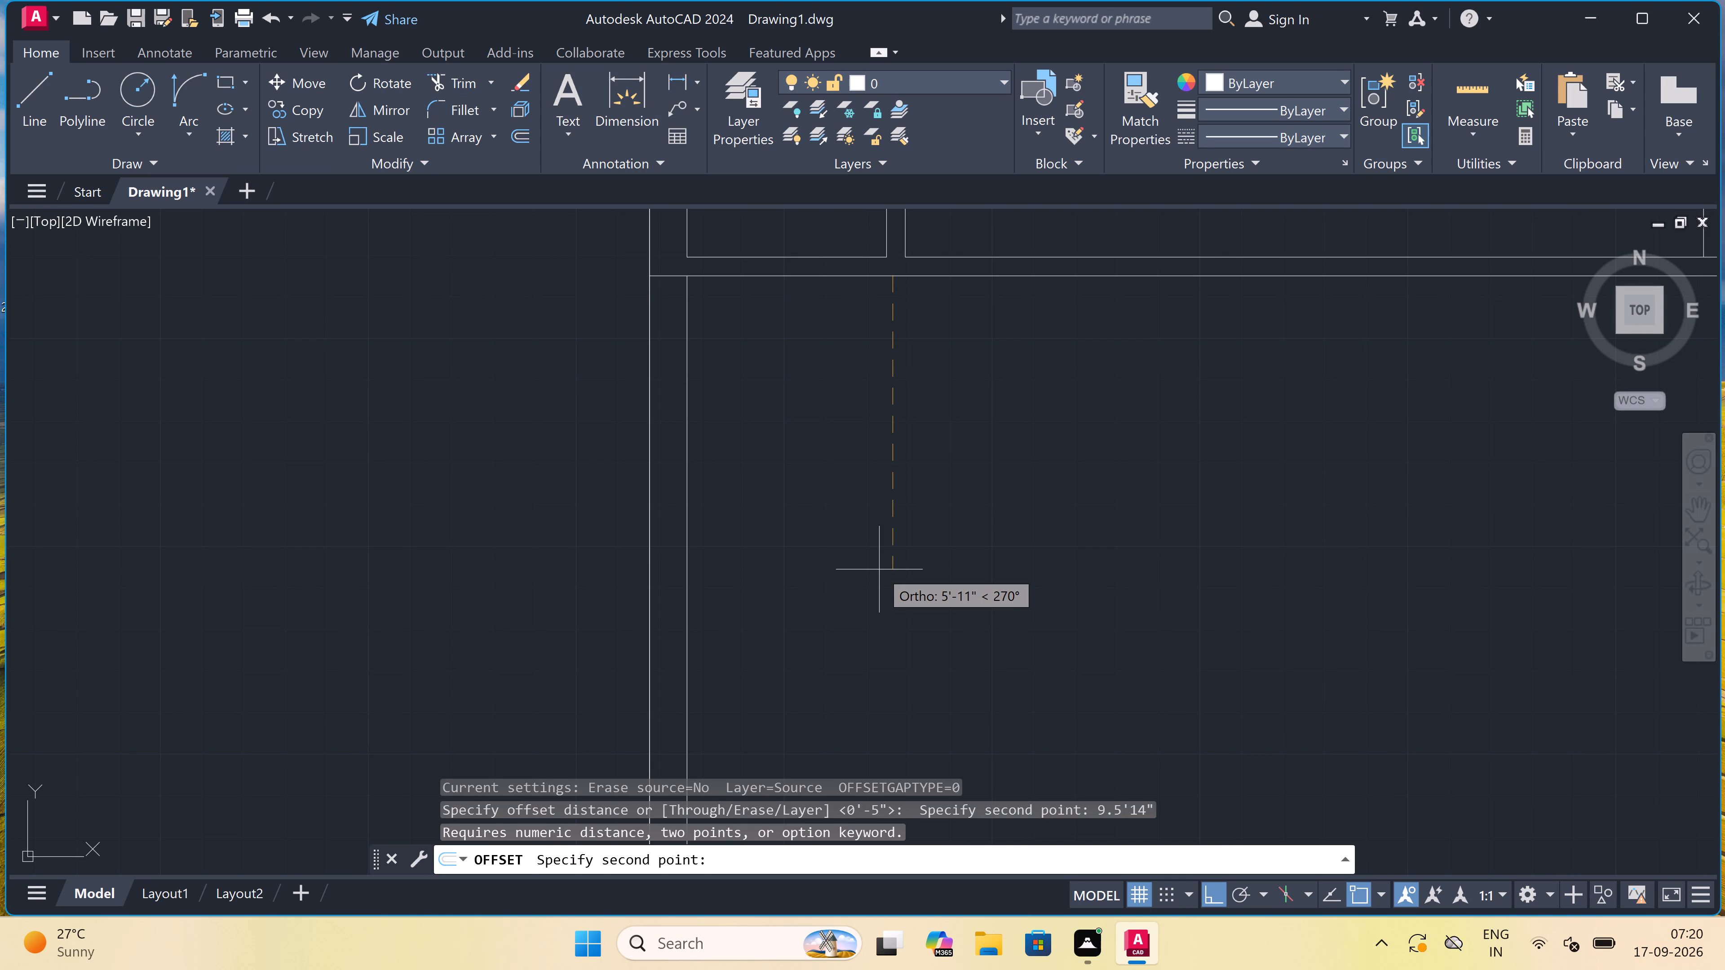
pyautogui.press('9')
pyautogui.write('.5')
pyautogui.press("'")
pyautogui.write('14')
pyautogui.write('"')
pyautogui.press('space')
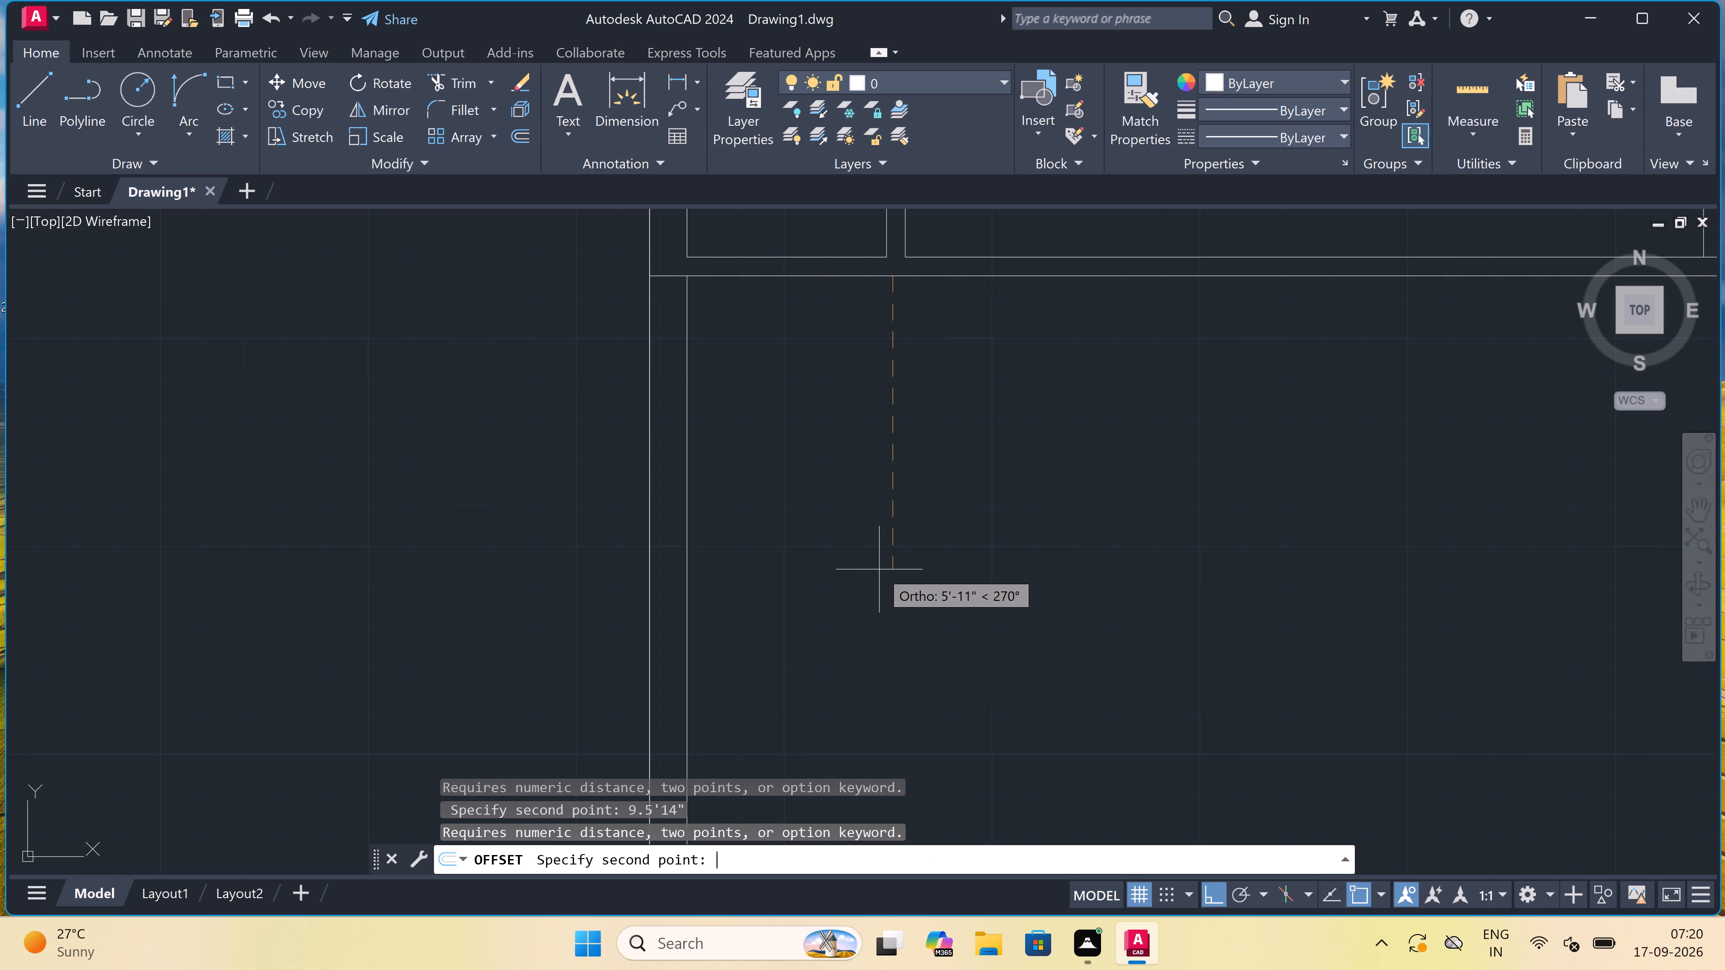
# Offset the horizontal partition's lower line downward by a freely picked distance of about 5'-6".
pyautogui.click(879, 569)
pyautogui.click(903, 552)
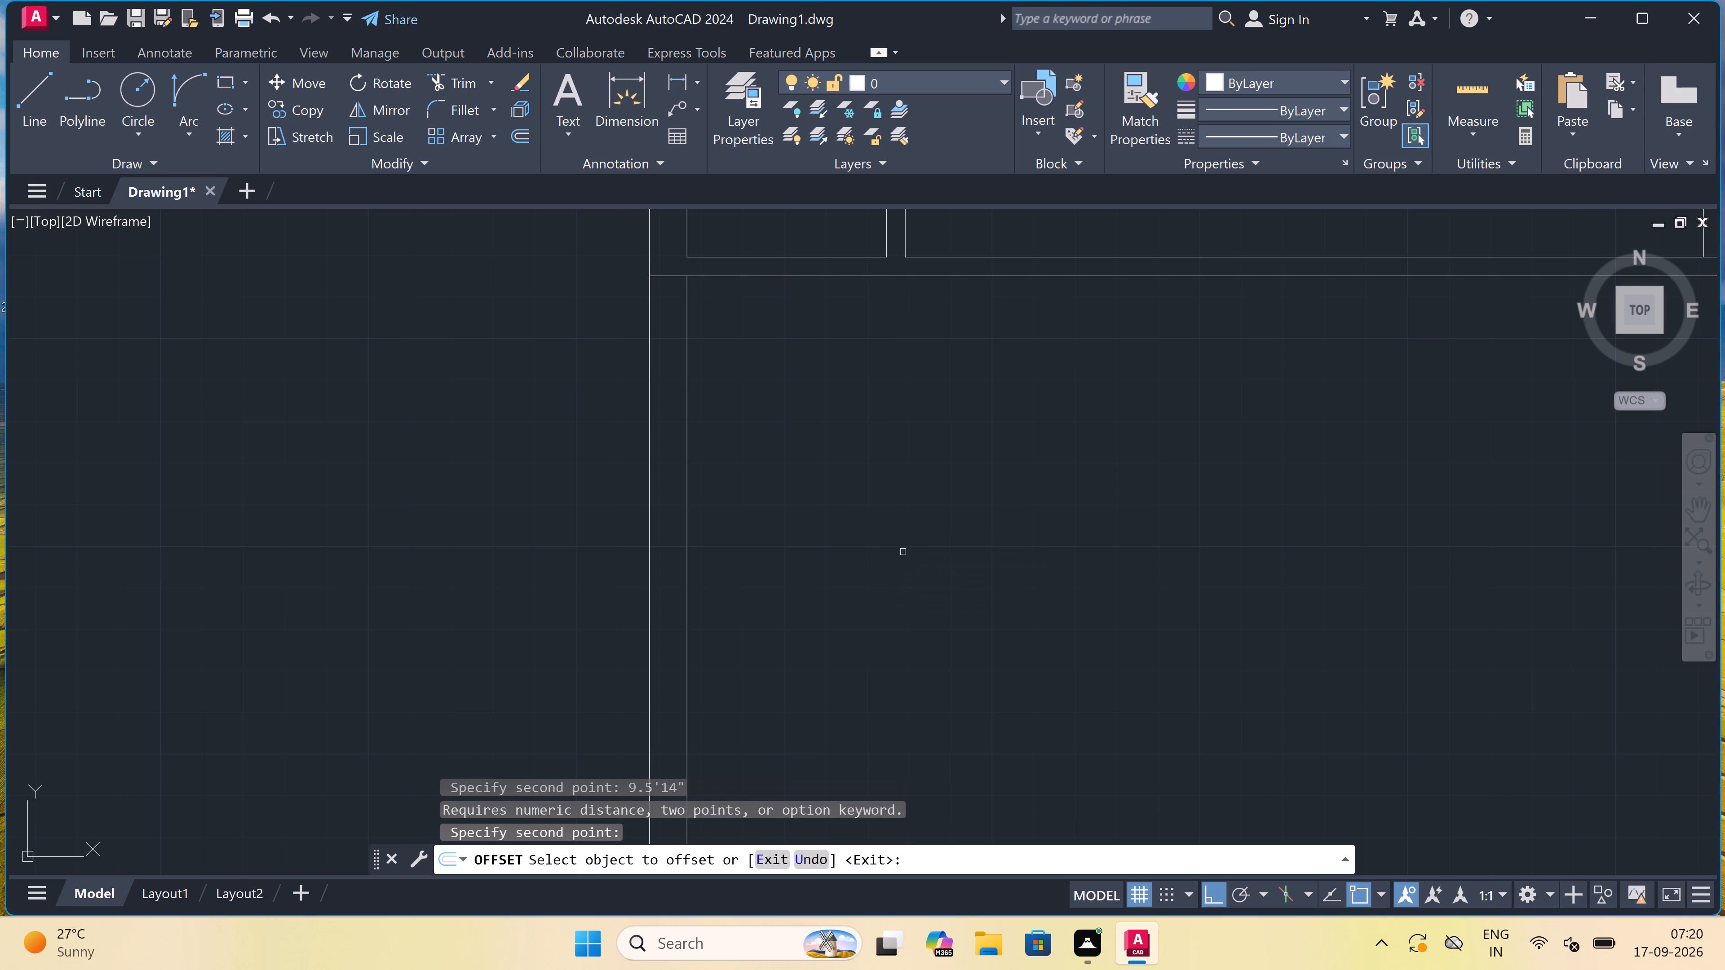
pyautogui.click(929, 274)
pyautogui.click(917, 357)
pyautogui.scroll(-3, 917, 355)
pyautogui.scroll(3, 889, 379)
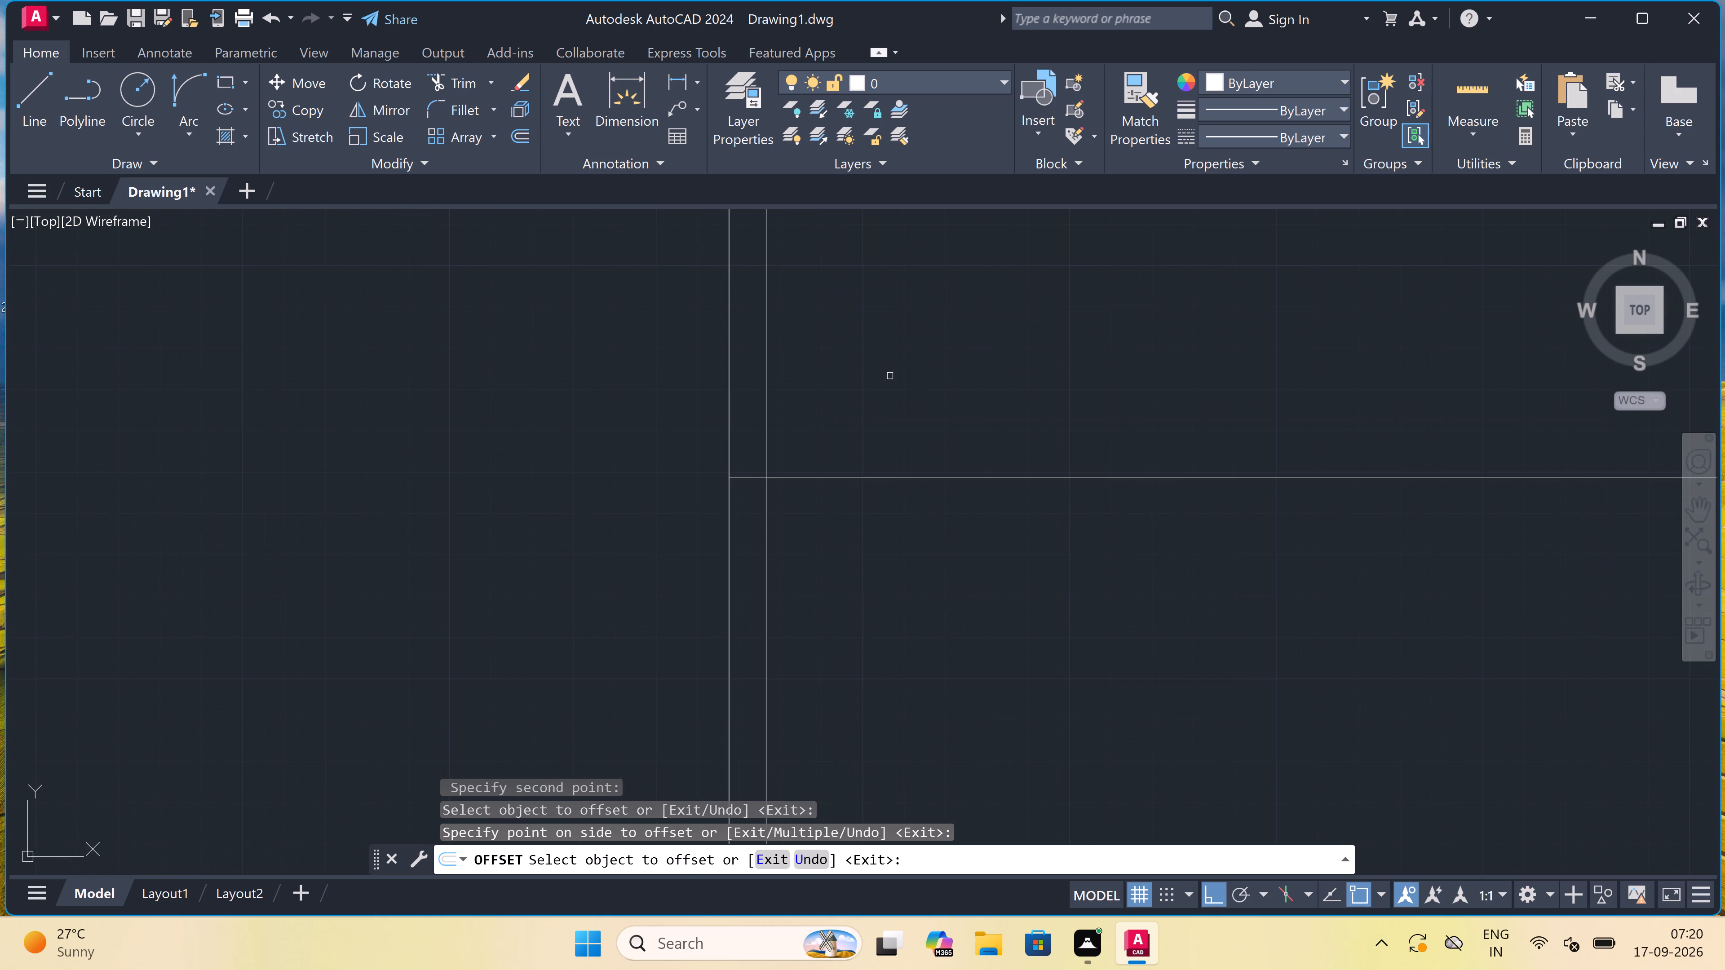
pyautogui.press('Escape')
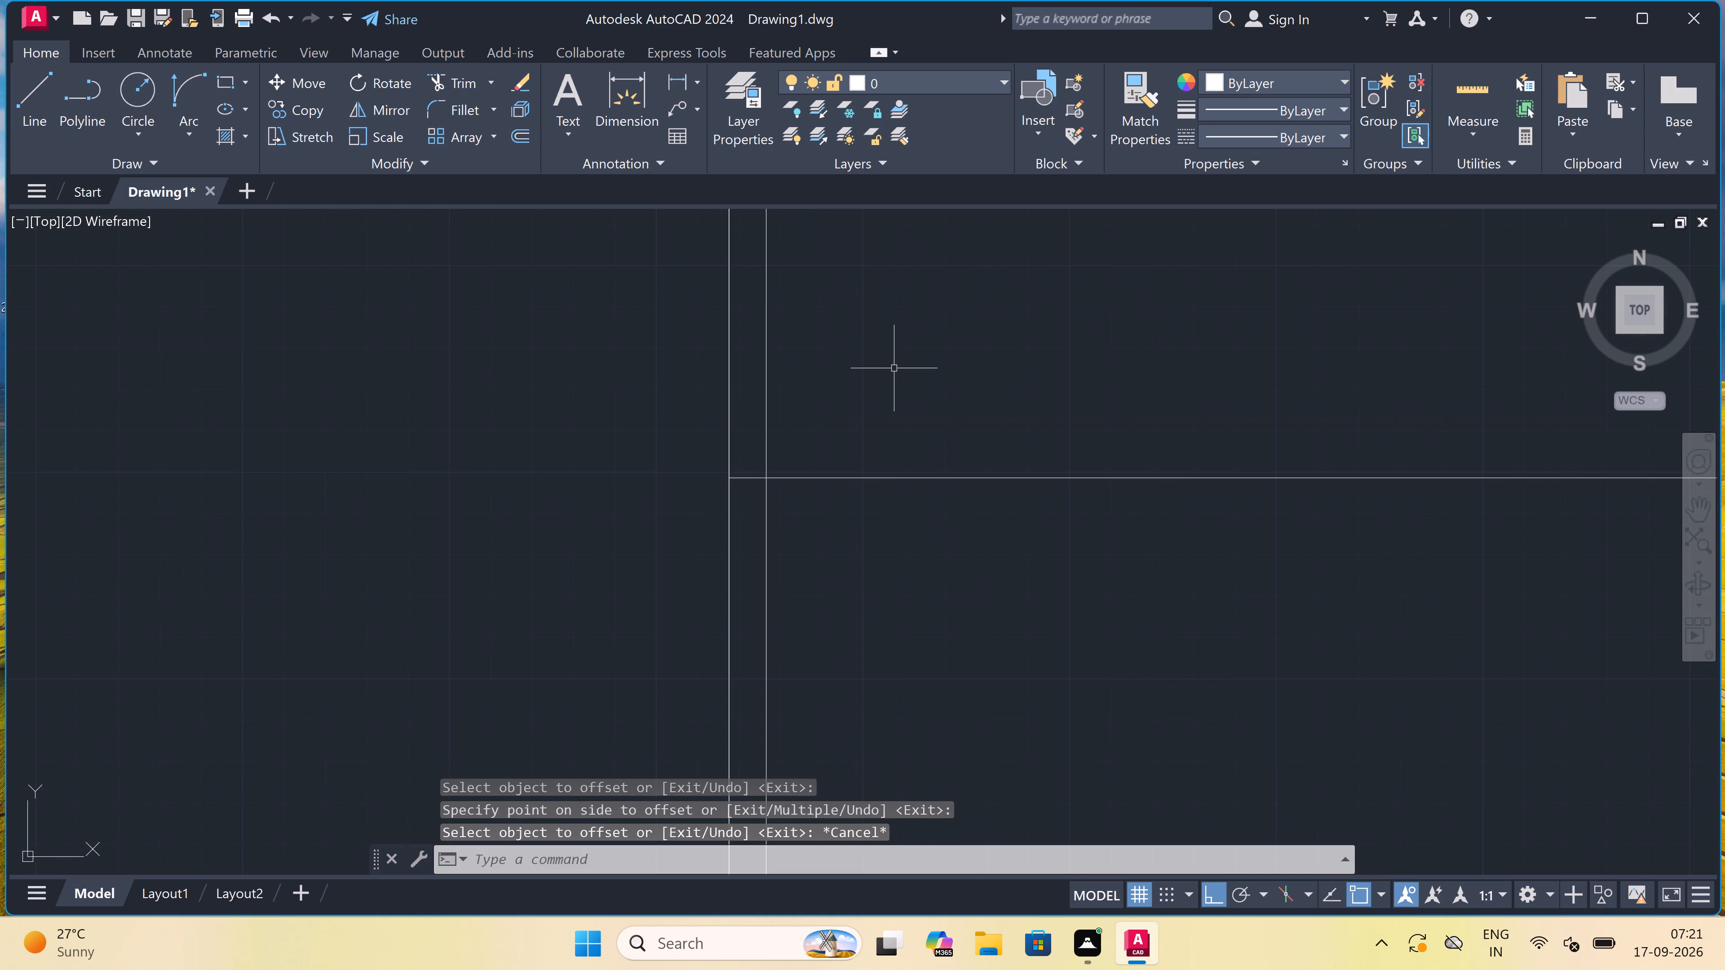
# Offset the new lower horizontal line 4.5" downward to give the second horizontal partition its thickness.
pyautogui.write('o')
pyautogui.press('space')
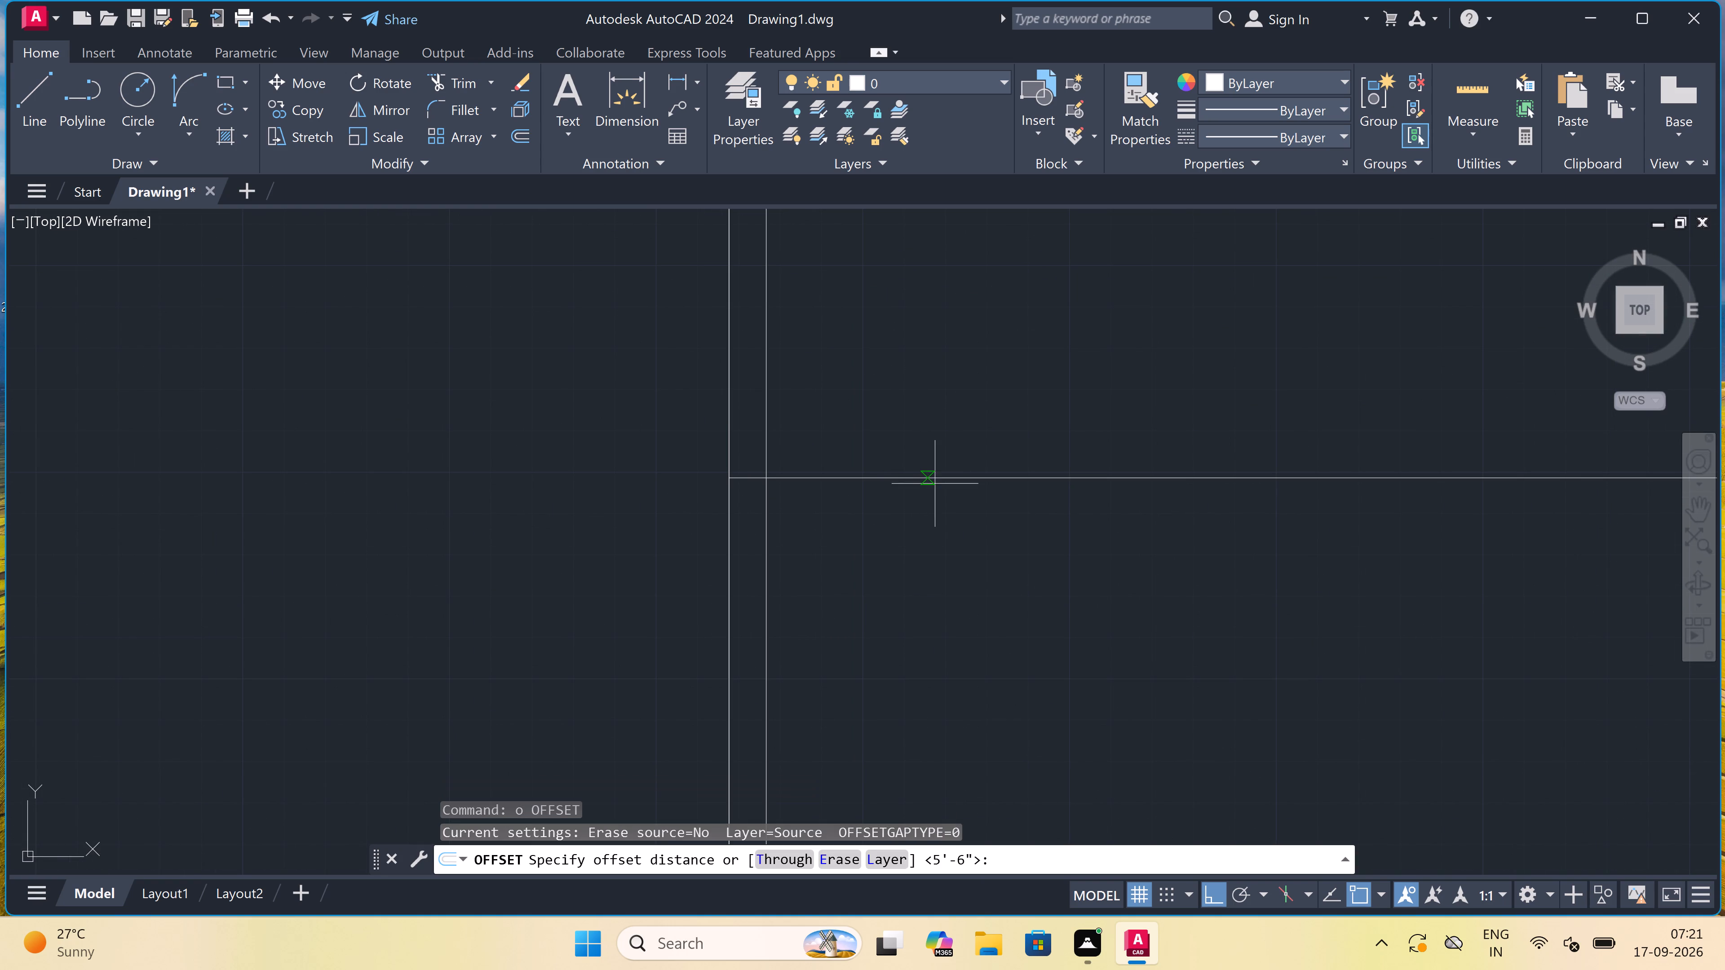
pyautogui.moveTo(936, 480); pyautogui.dragTo(952, 557)
pyautogui.write('4.5')
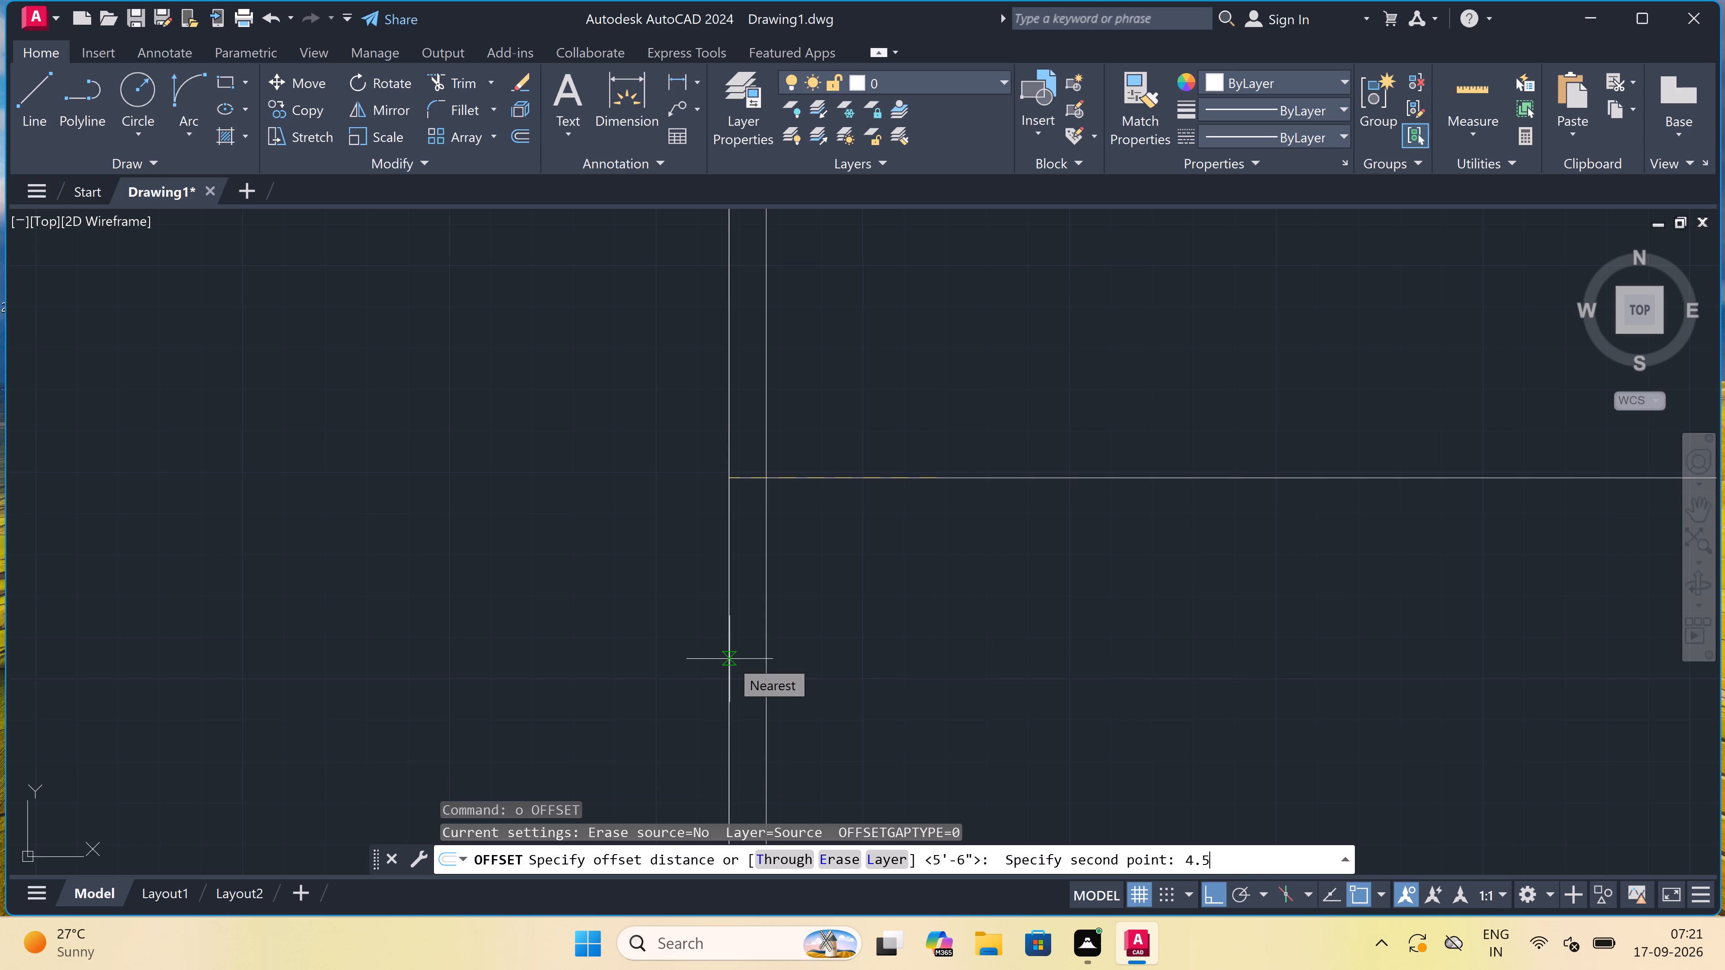
pyautogui.write('"')
pyautogui.press('space')
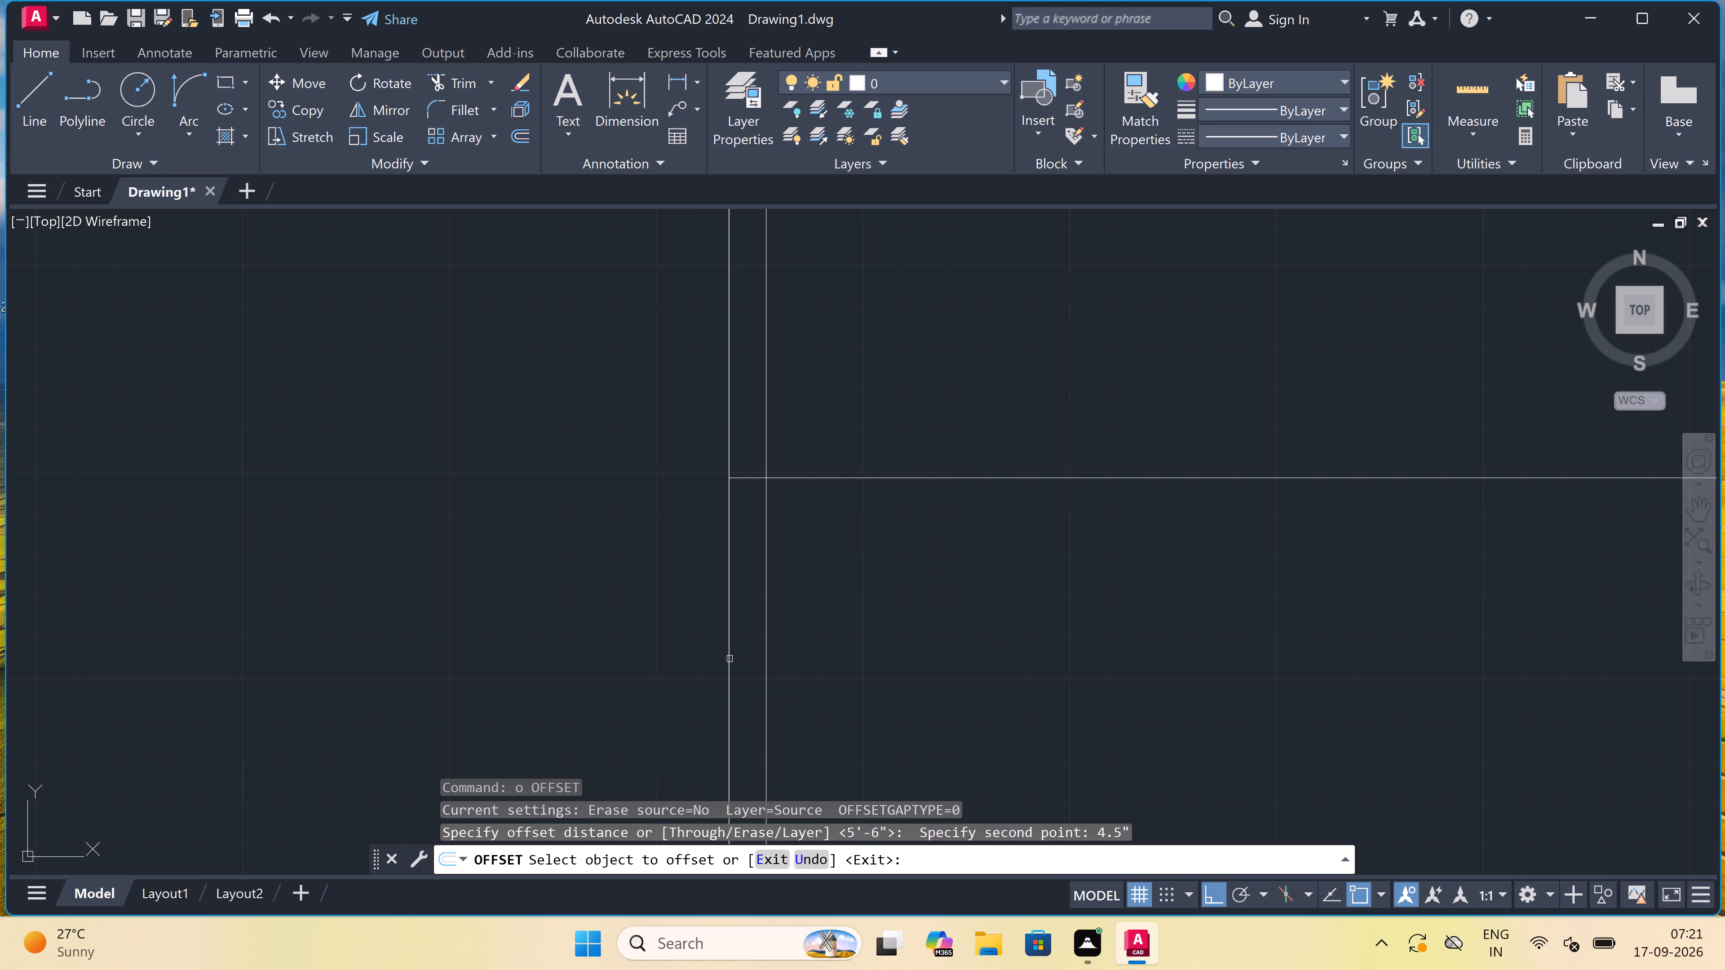
pyautogui.click(898, 478)
pyautogui.click(896, 511)
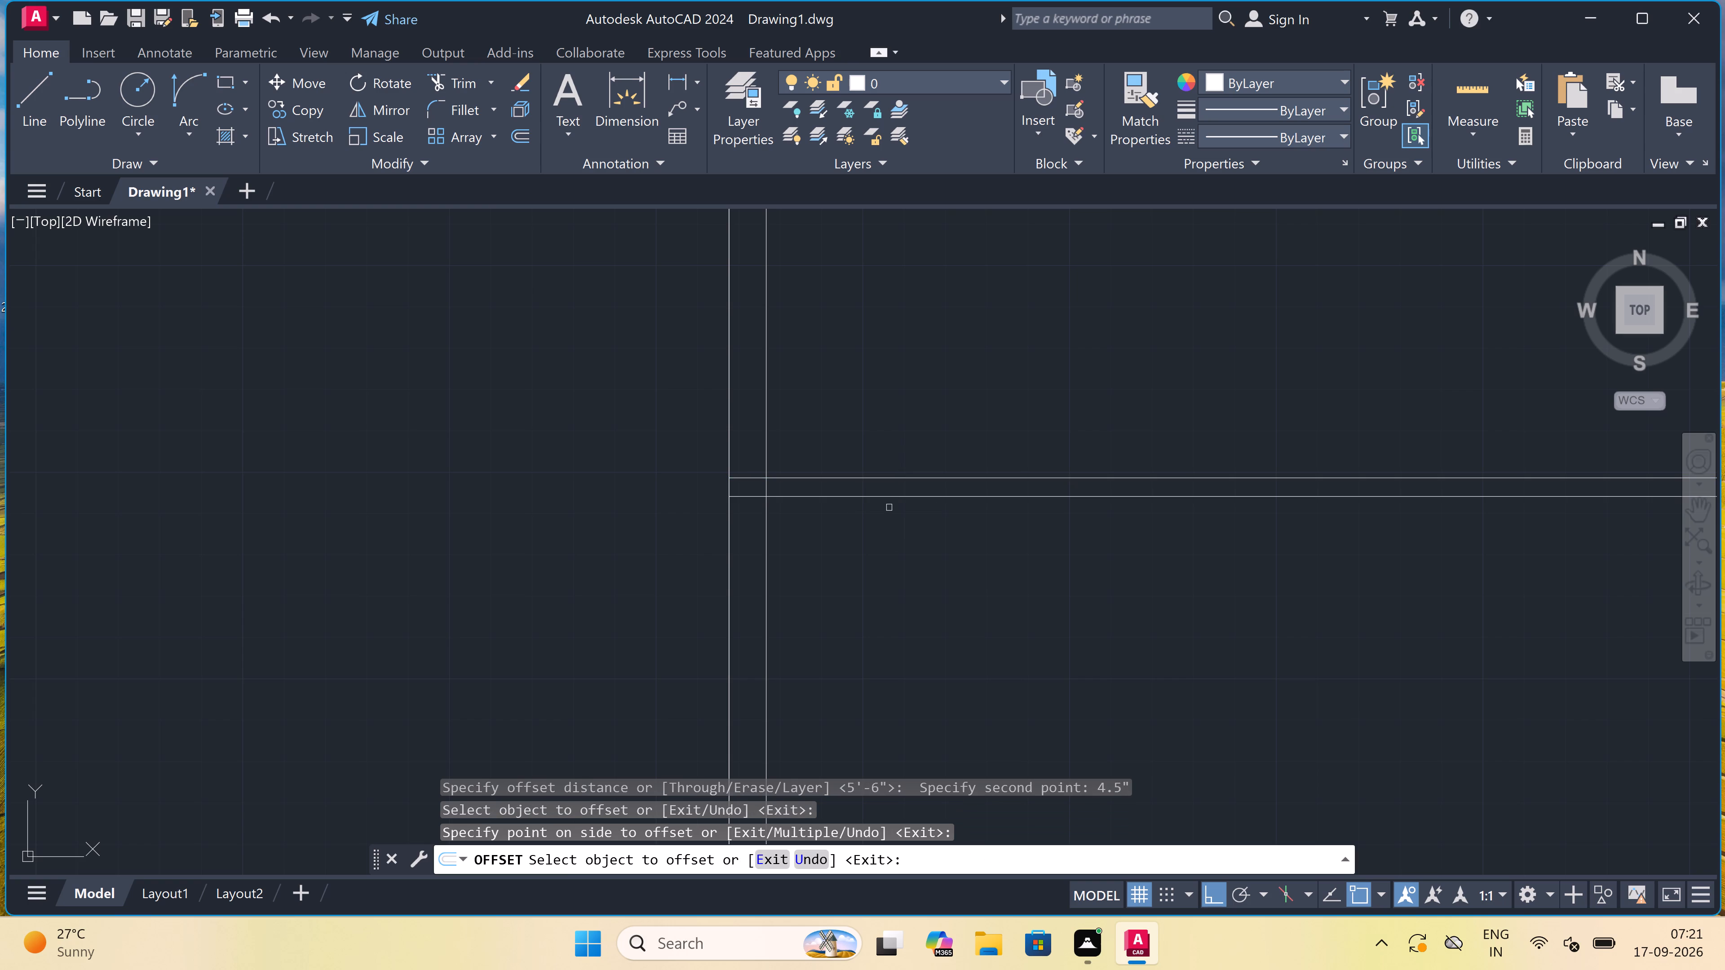
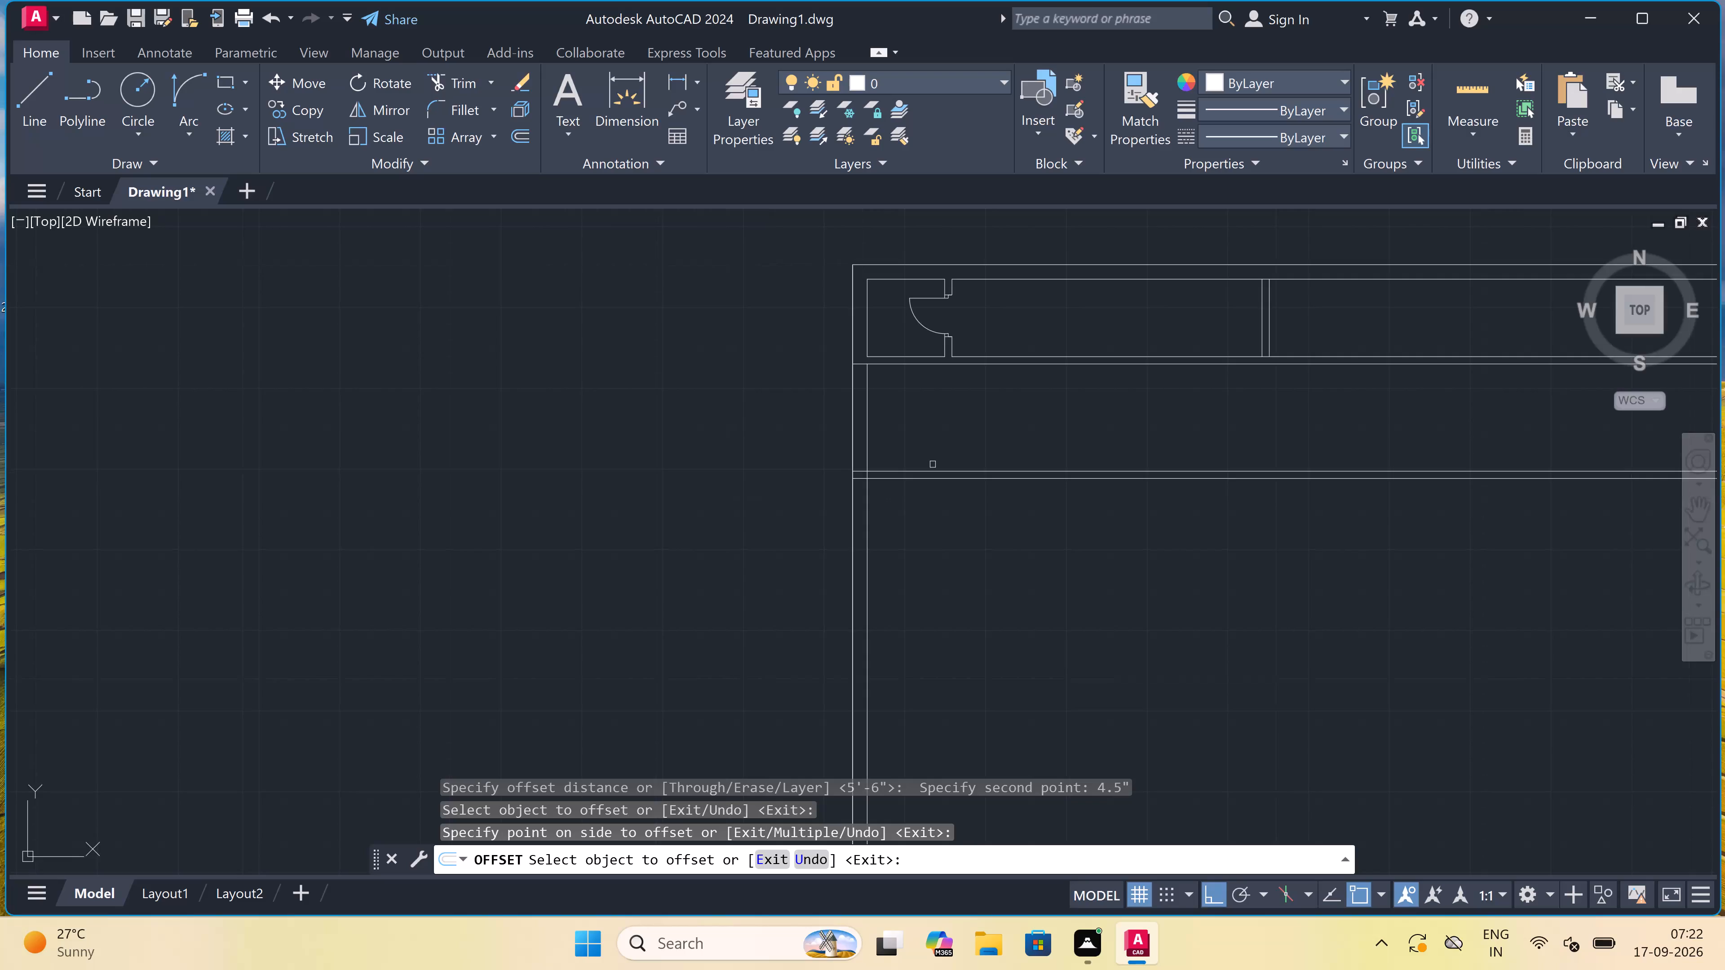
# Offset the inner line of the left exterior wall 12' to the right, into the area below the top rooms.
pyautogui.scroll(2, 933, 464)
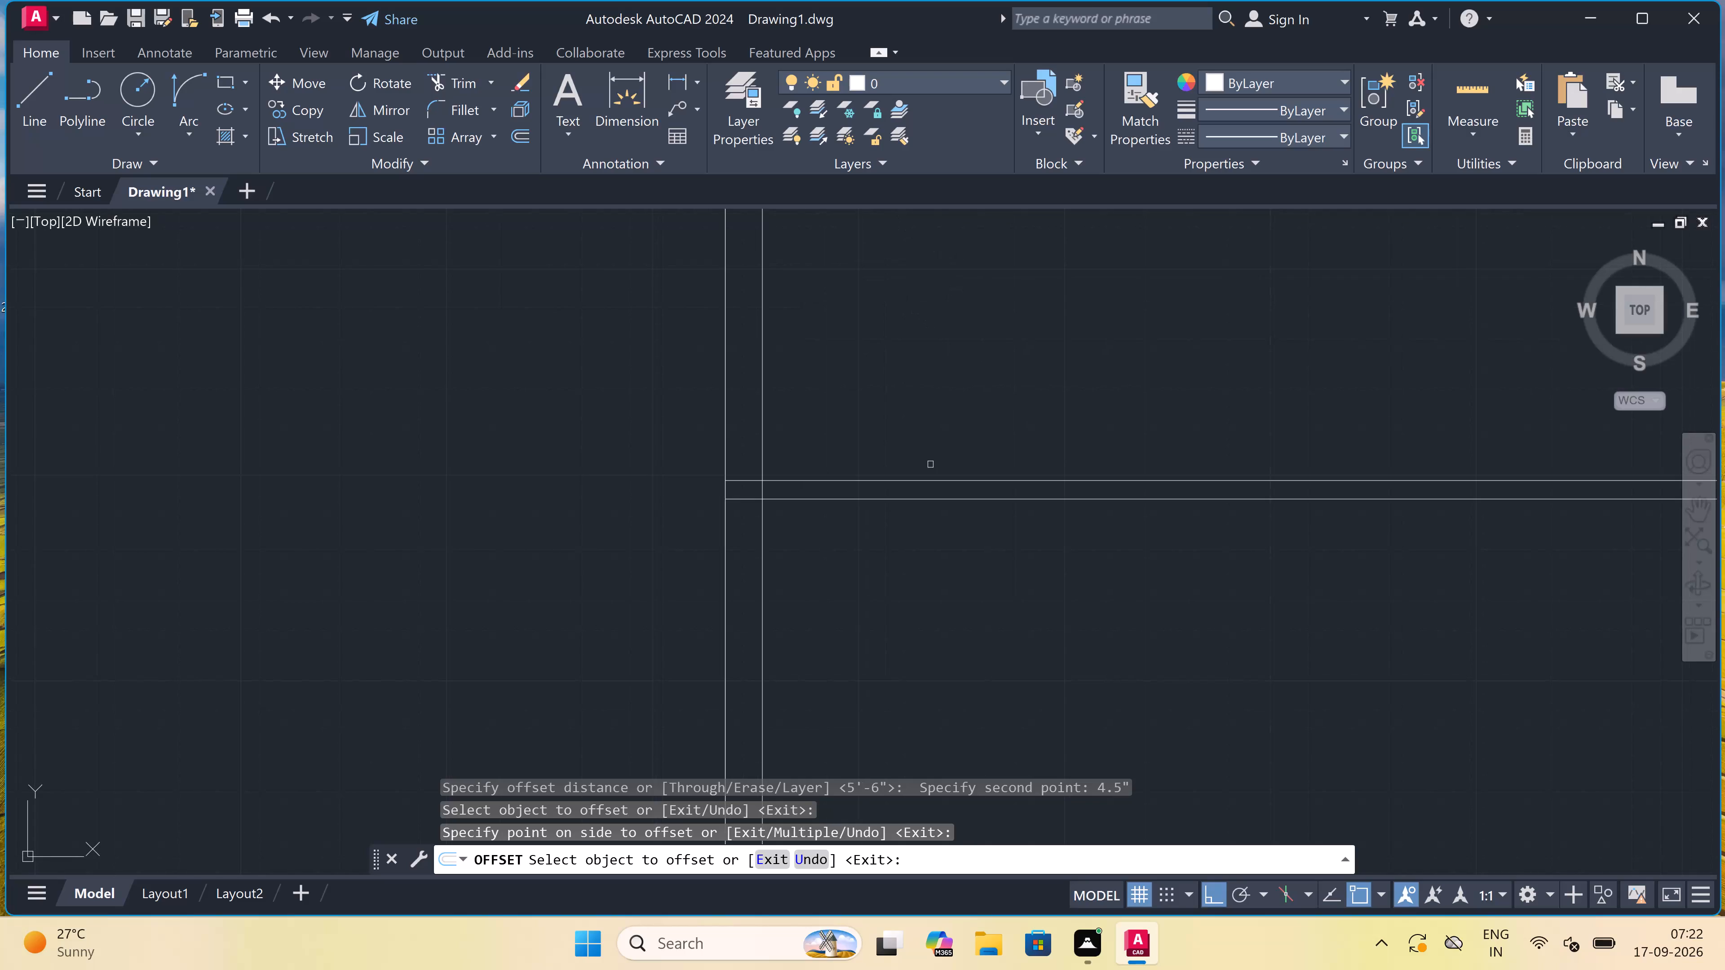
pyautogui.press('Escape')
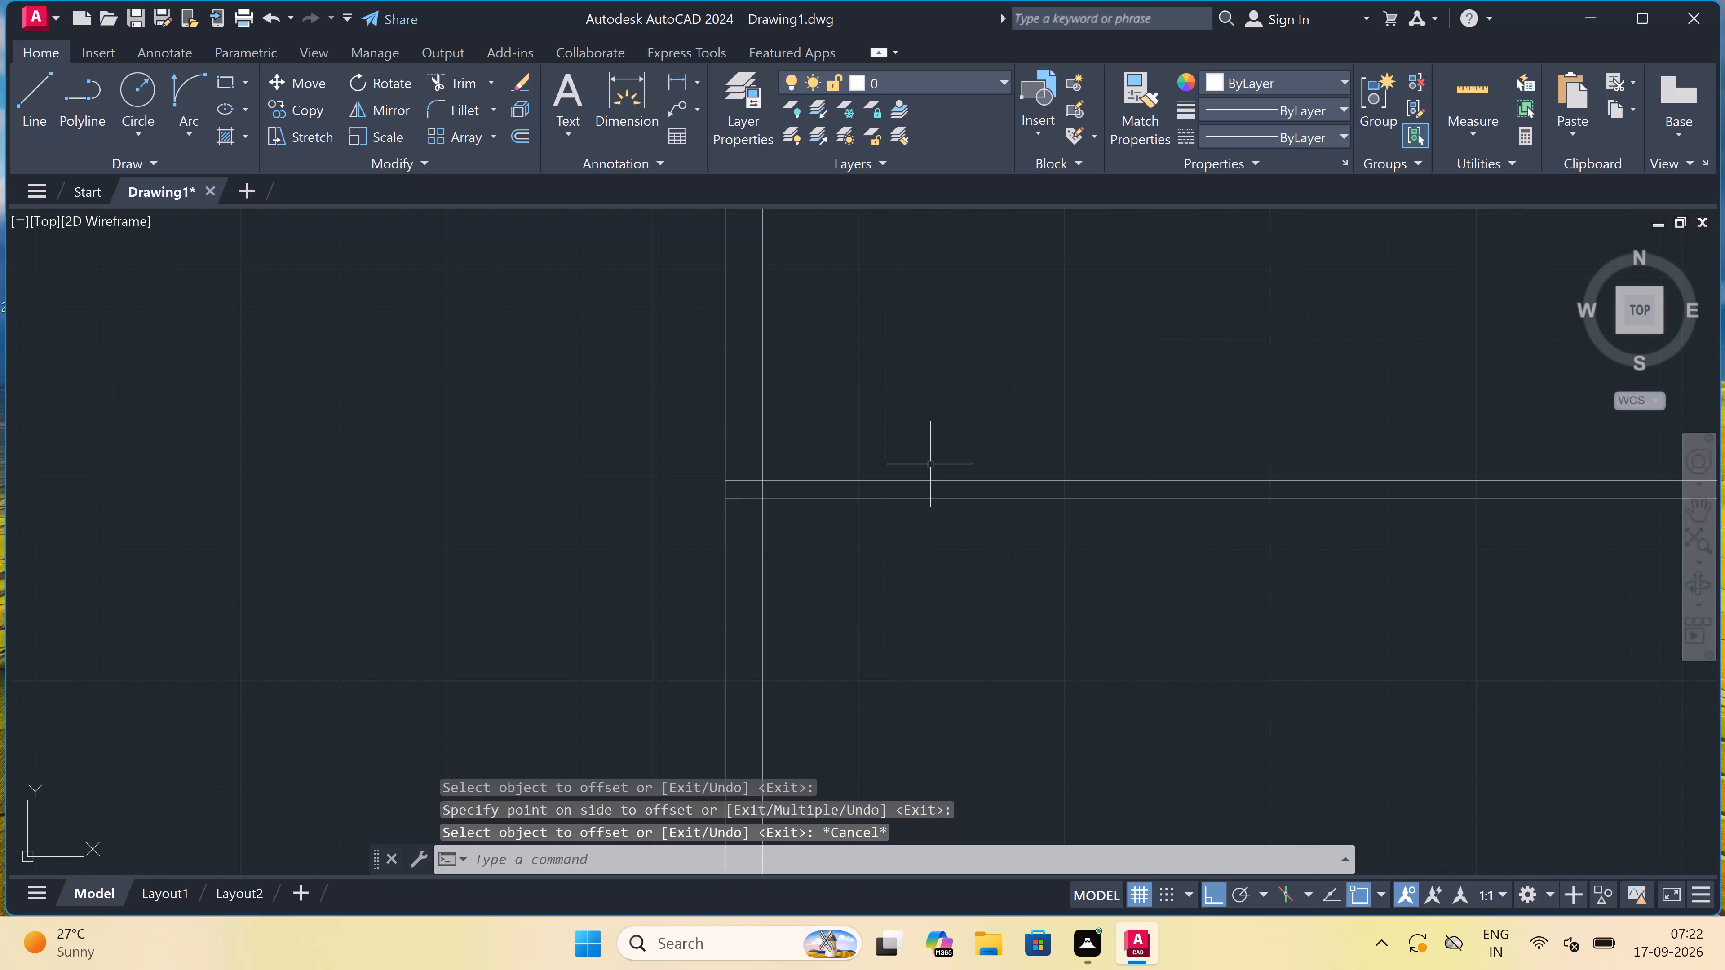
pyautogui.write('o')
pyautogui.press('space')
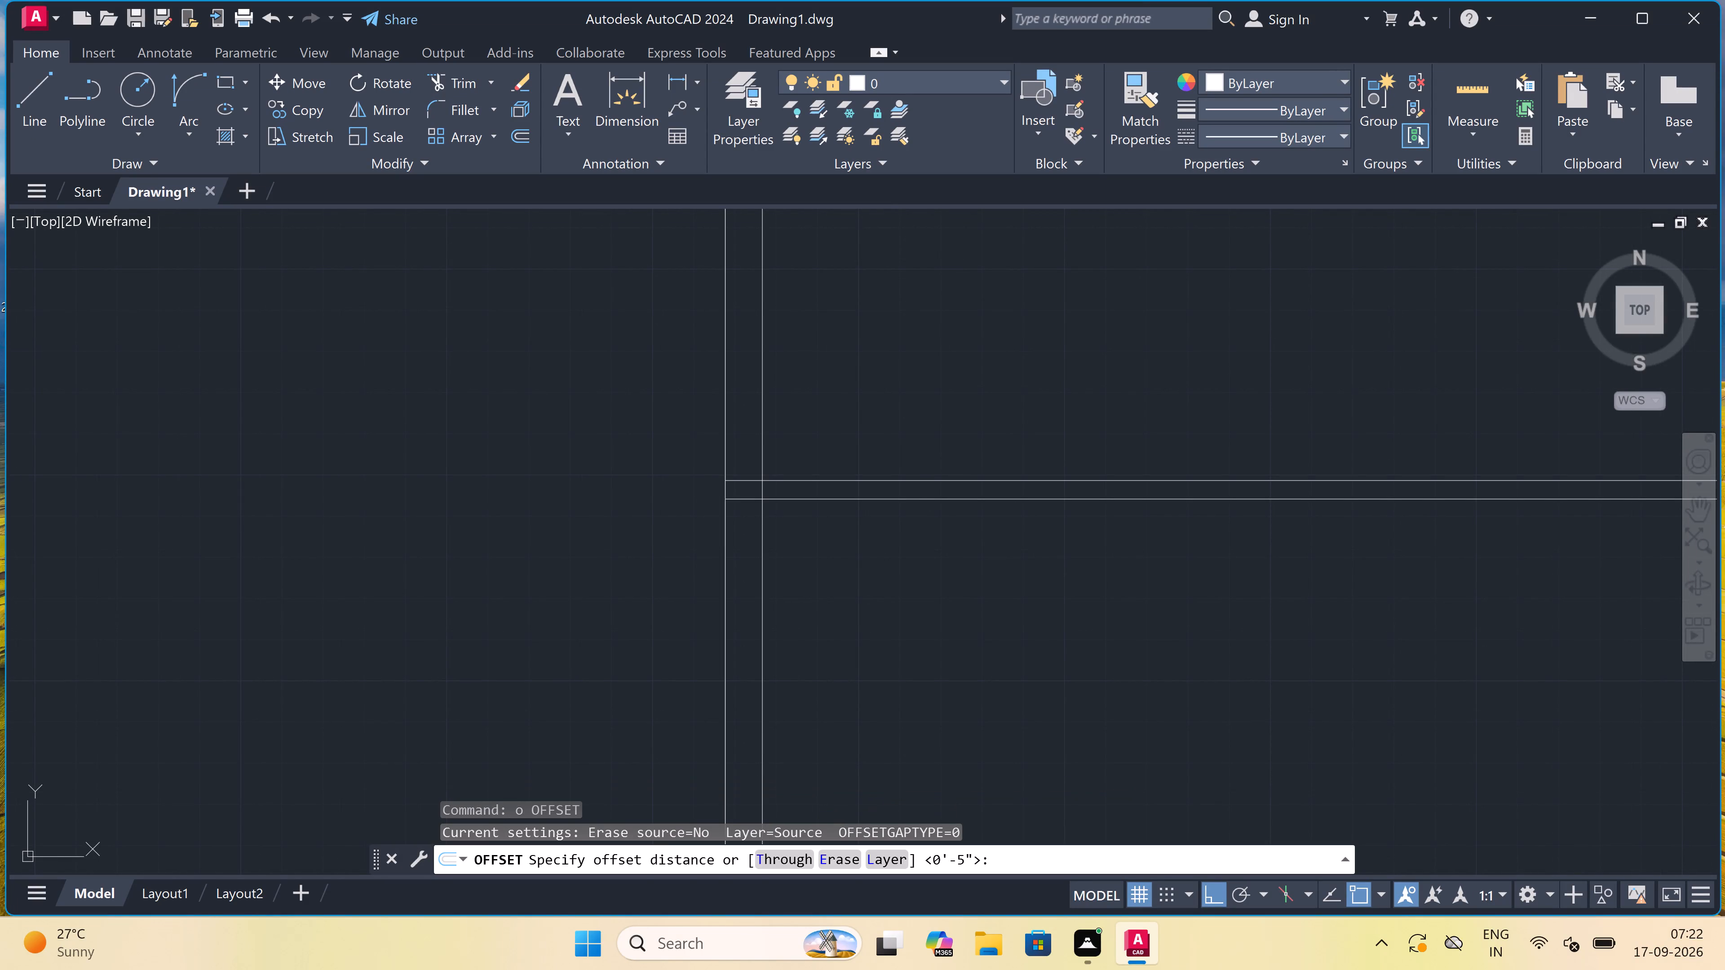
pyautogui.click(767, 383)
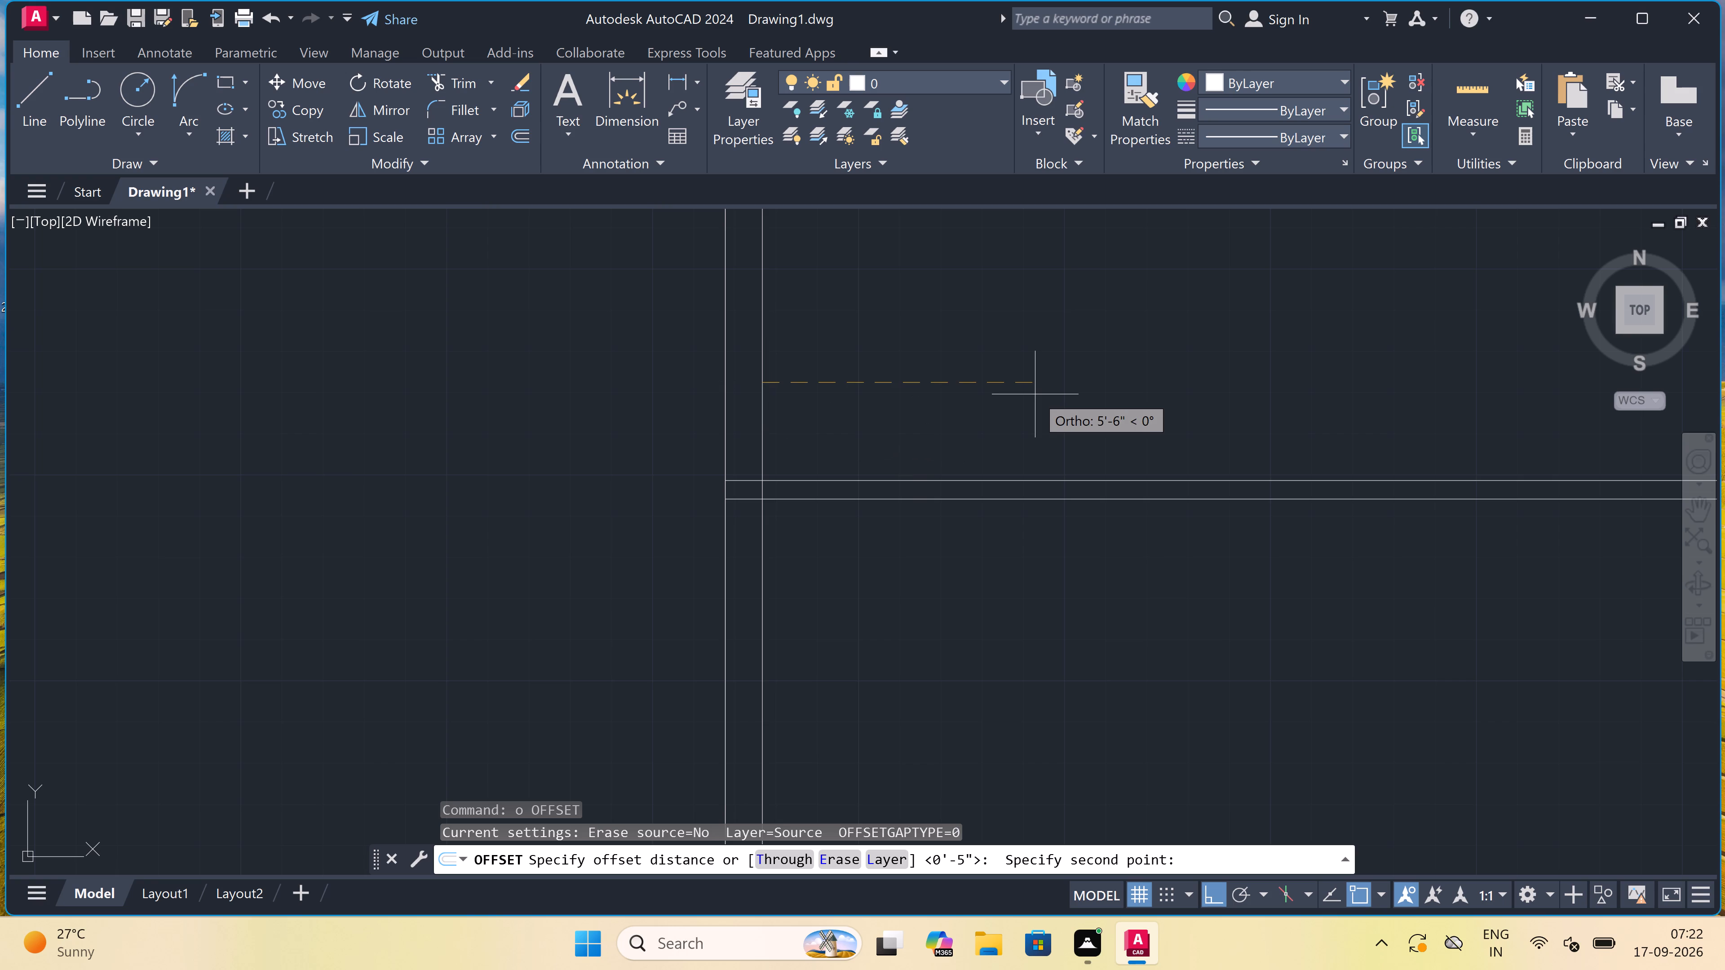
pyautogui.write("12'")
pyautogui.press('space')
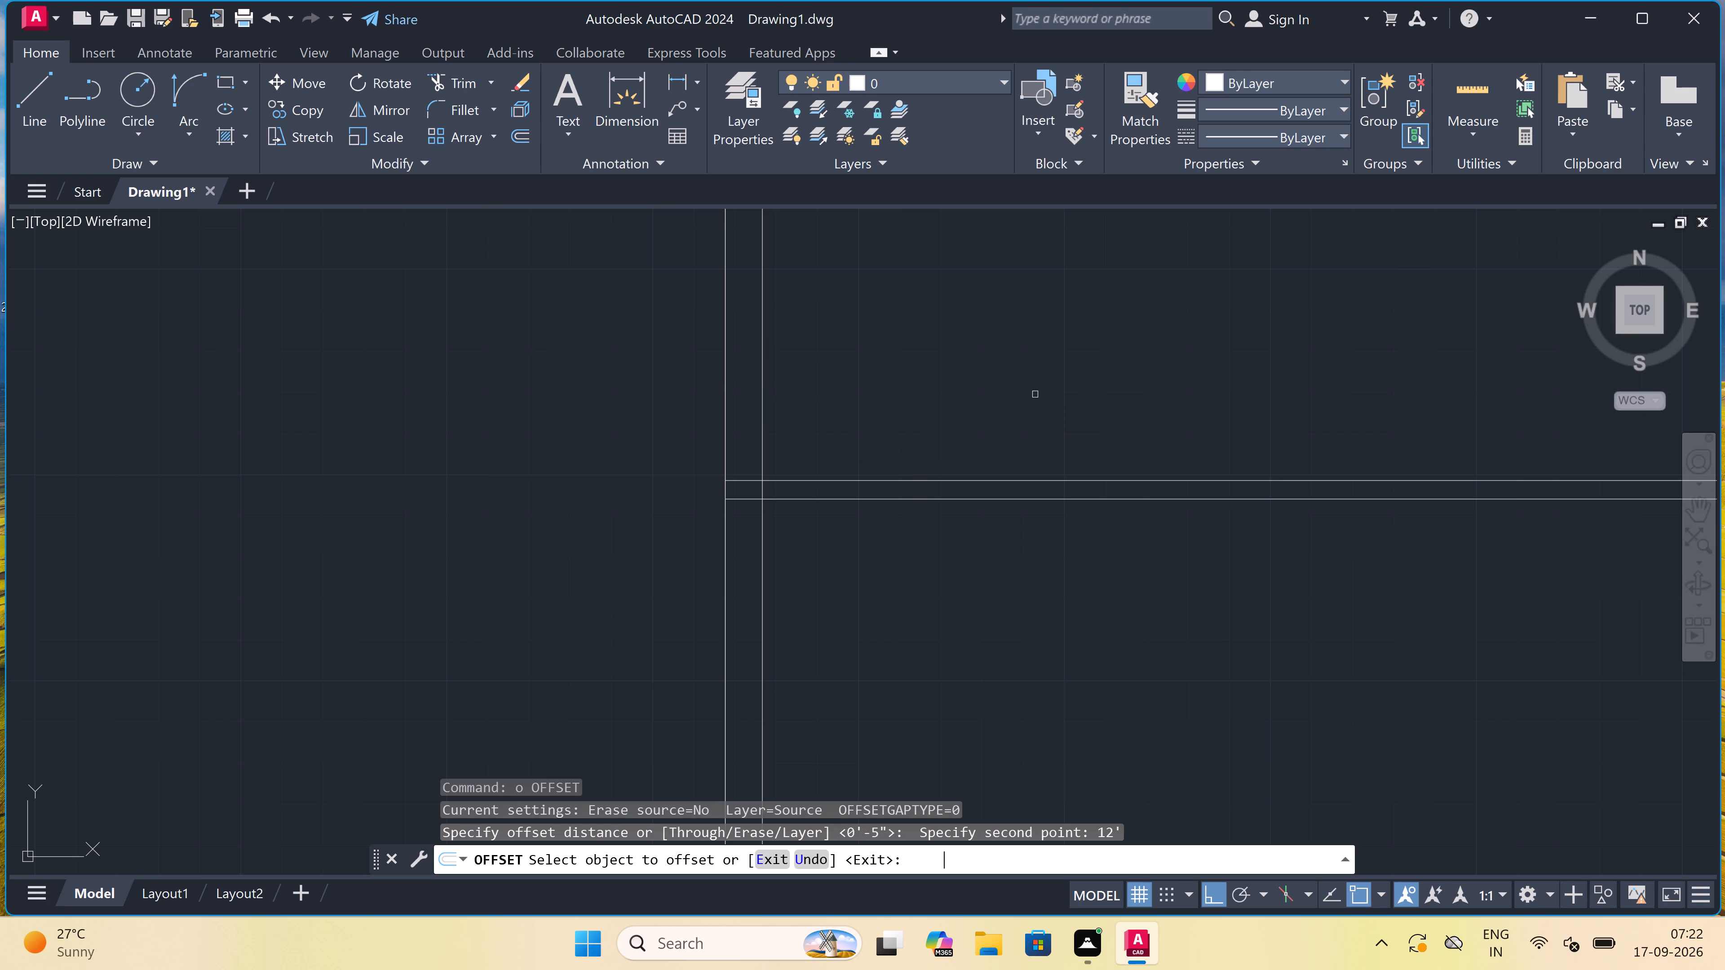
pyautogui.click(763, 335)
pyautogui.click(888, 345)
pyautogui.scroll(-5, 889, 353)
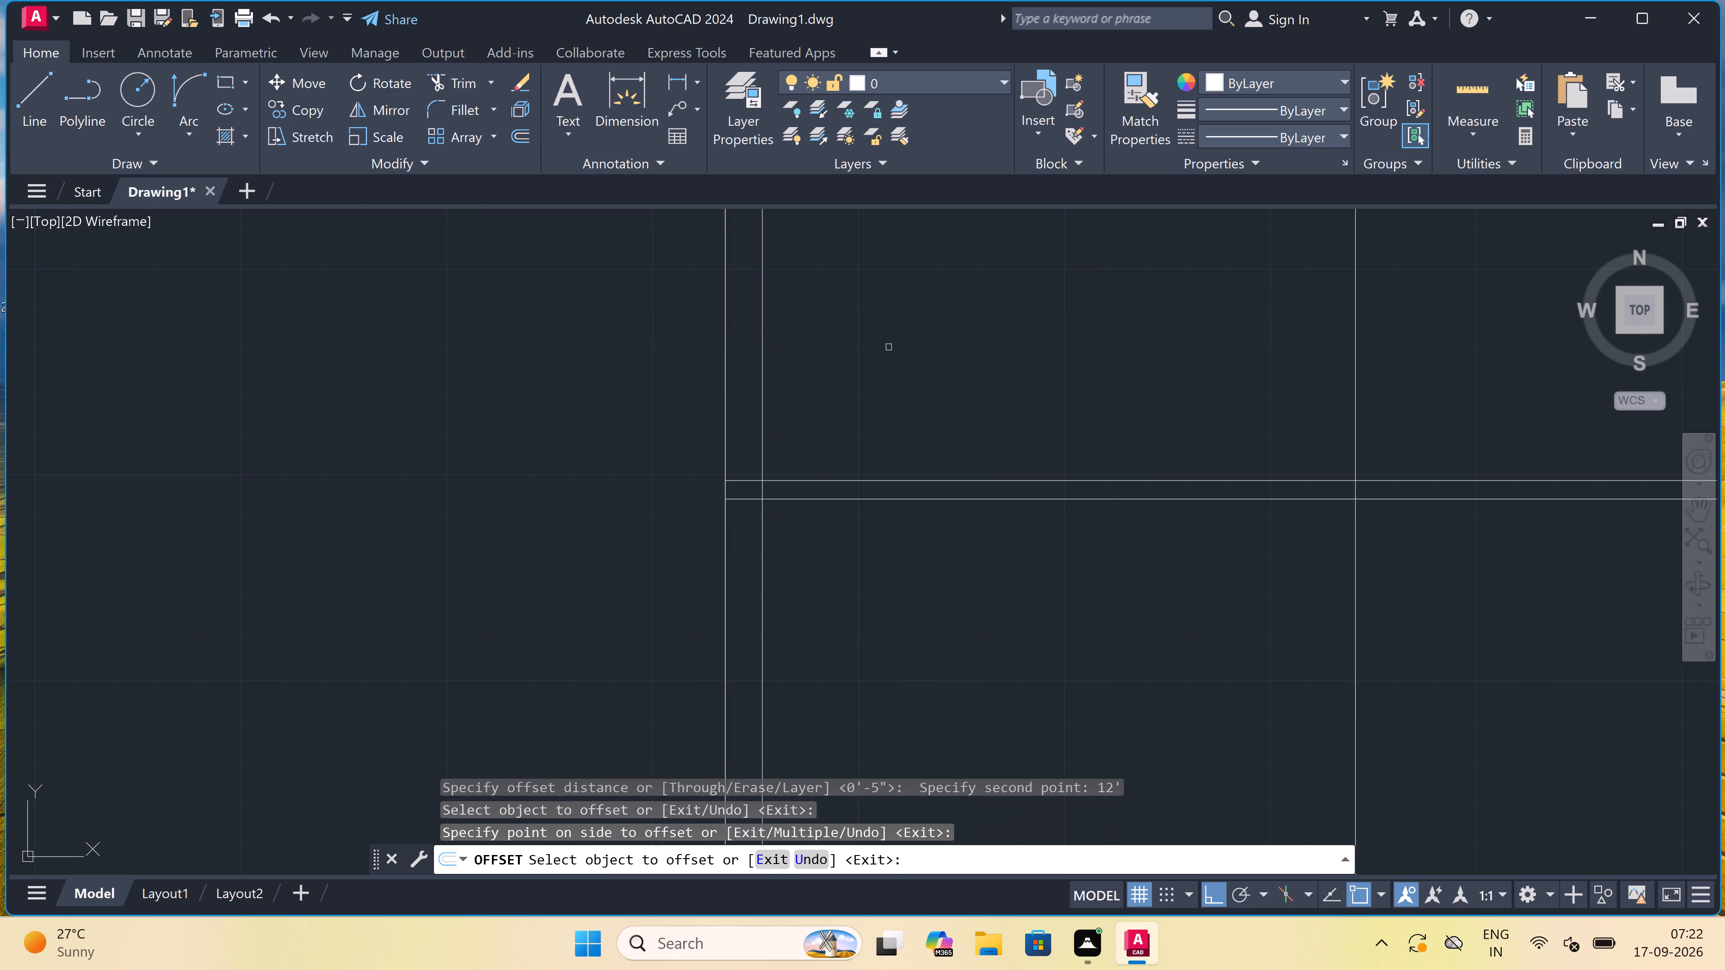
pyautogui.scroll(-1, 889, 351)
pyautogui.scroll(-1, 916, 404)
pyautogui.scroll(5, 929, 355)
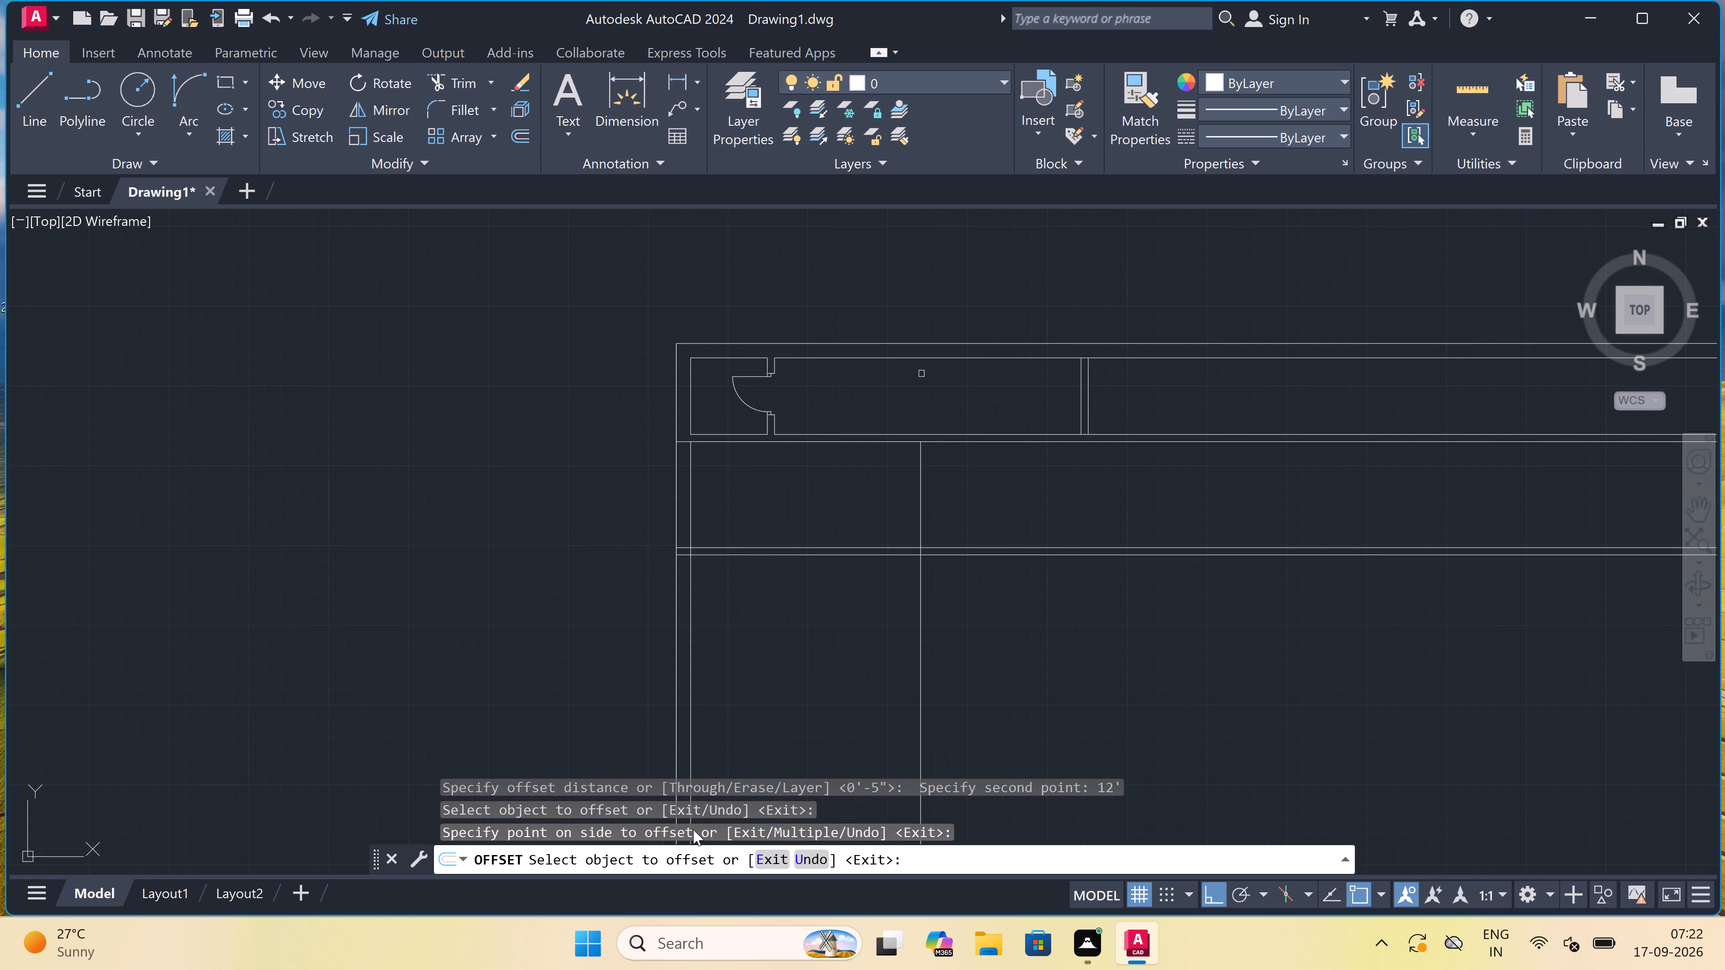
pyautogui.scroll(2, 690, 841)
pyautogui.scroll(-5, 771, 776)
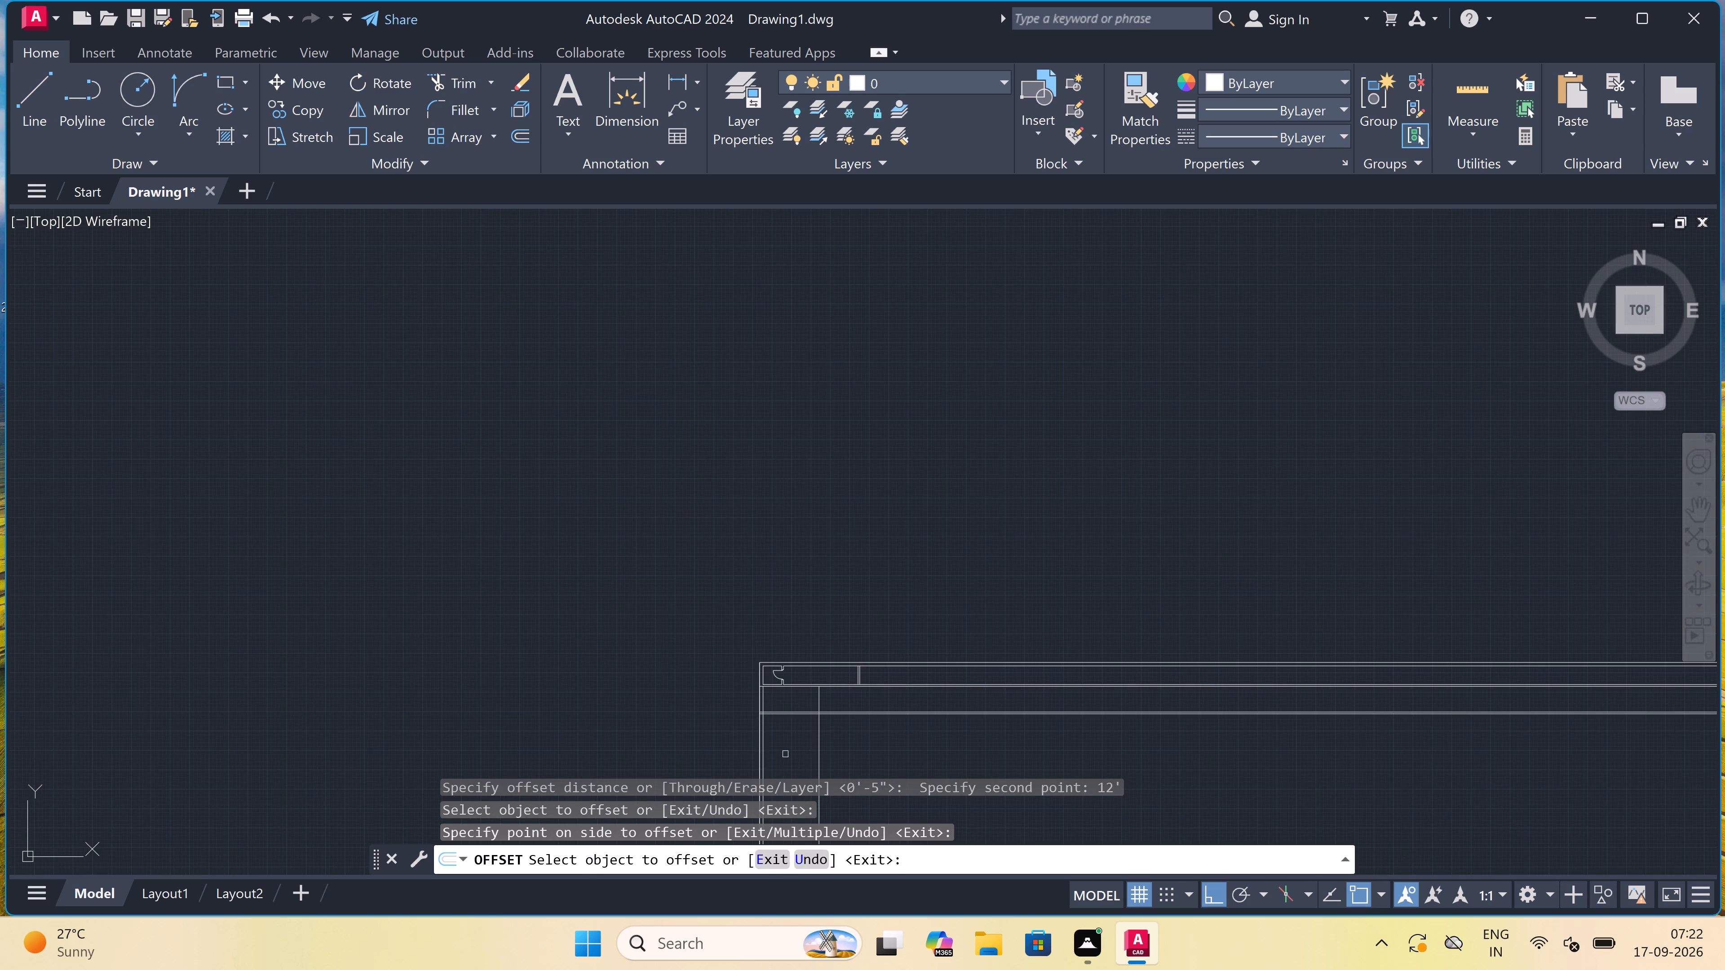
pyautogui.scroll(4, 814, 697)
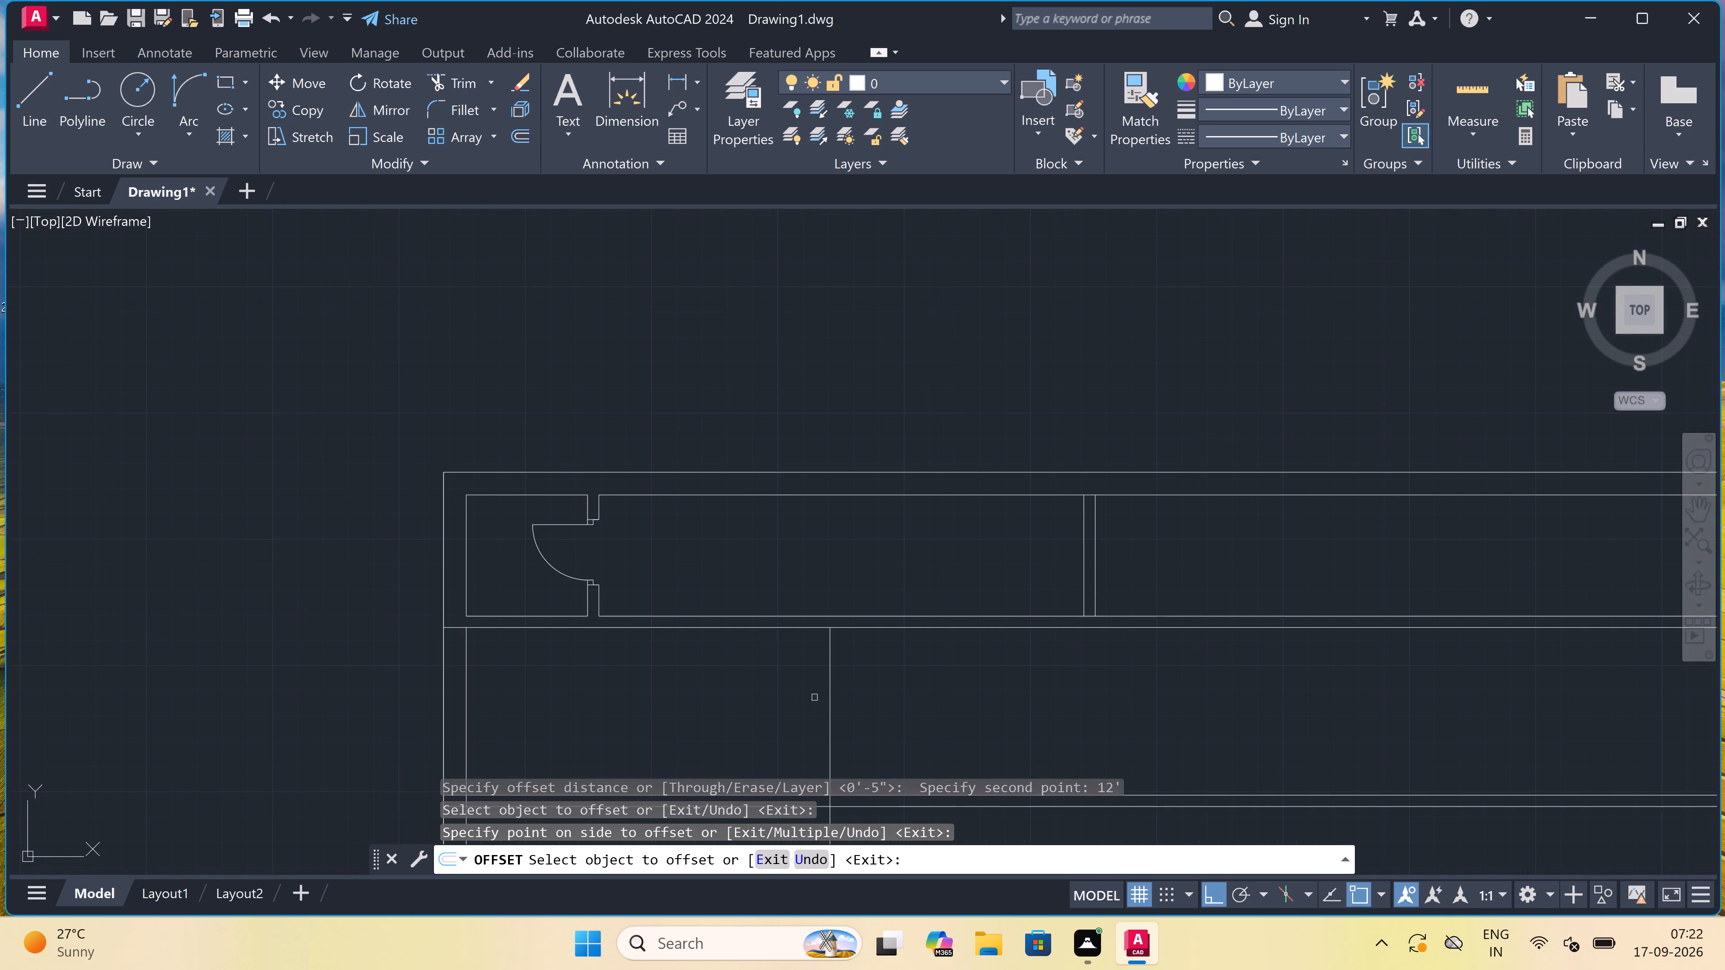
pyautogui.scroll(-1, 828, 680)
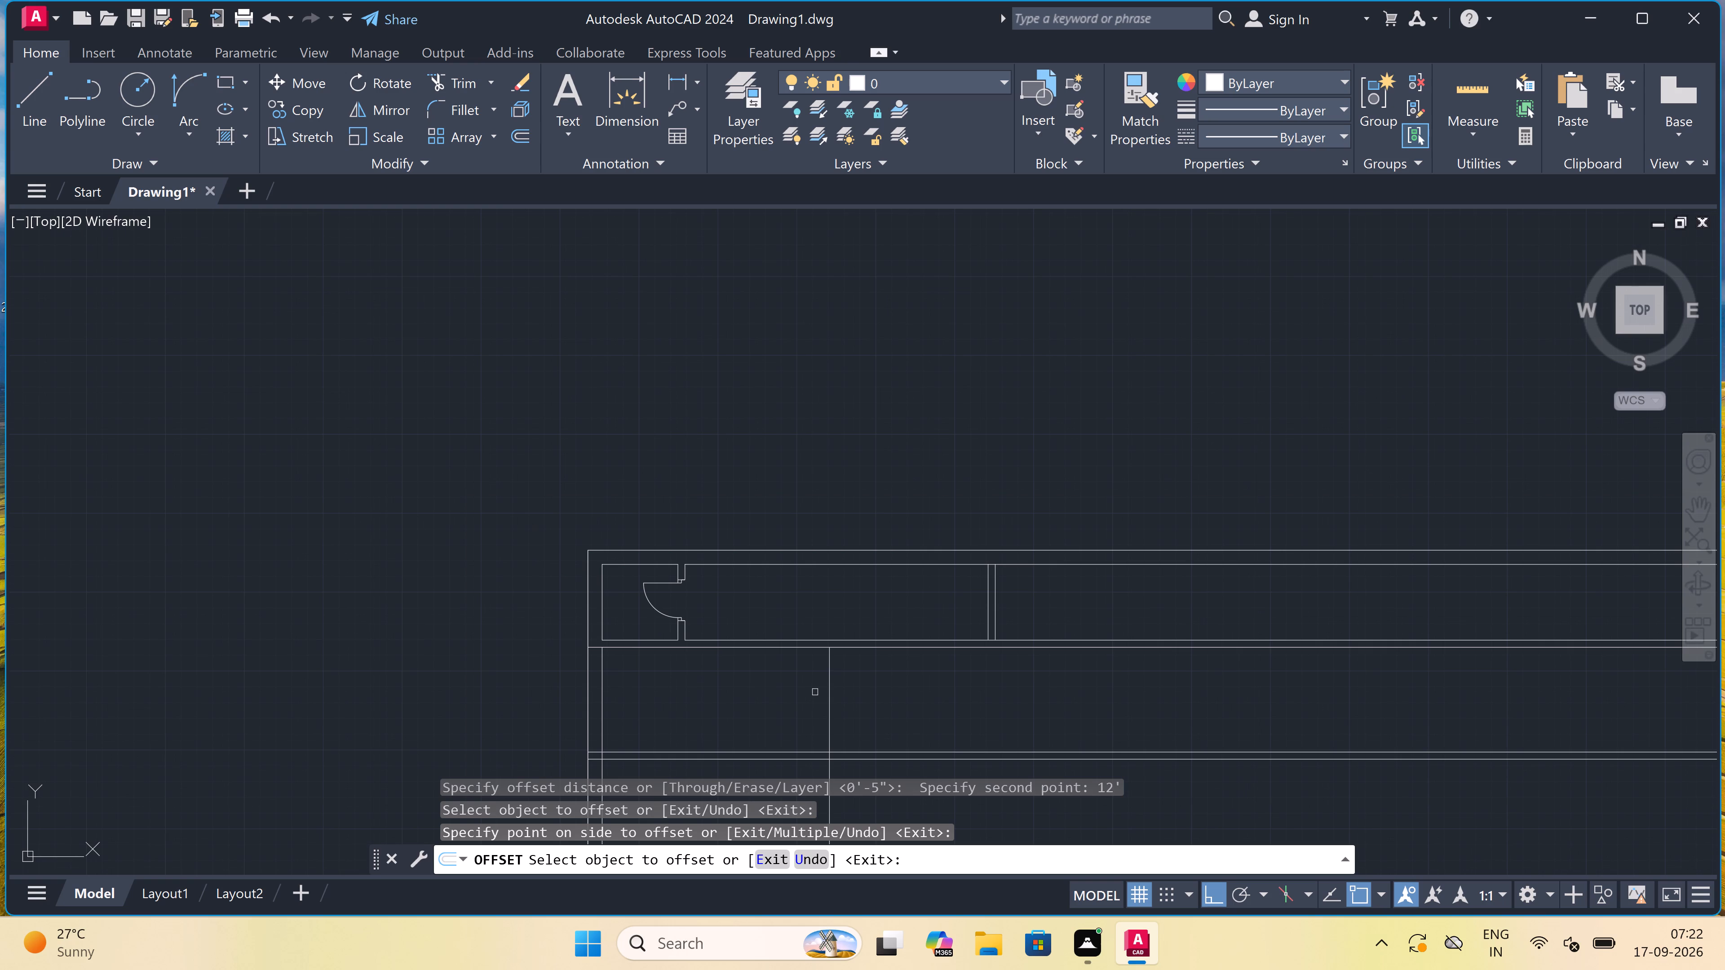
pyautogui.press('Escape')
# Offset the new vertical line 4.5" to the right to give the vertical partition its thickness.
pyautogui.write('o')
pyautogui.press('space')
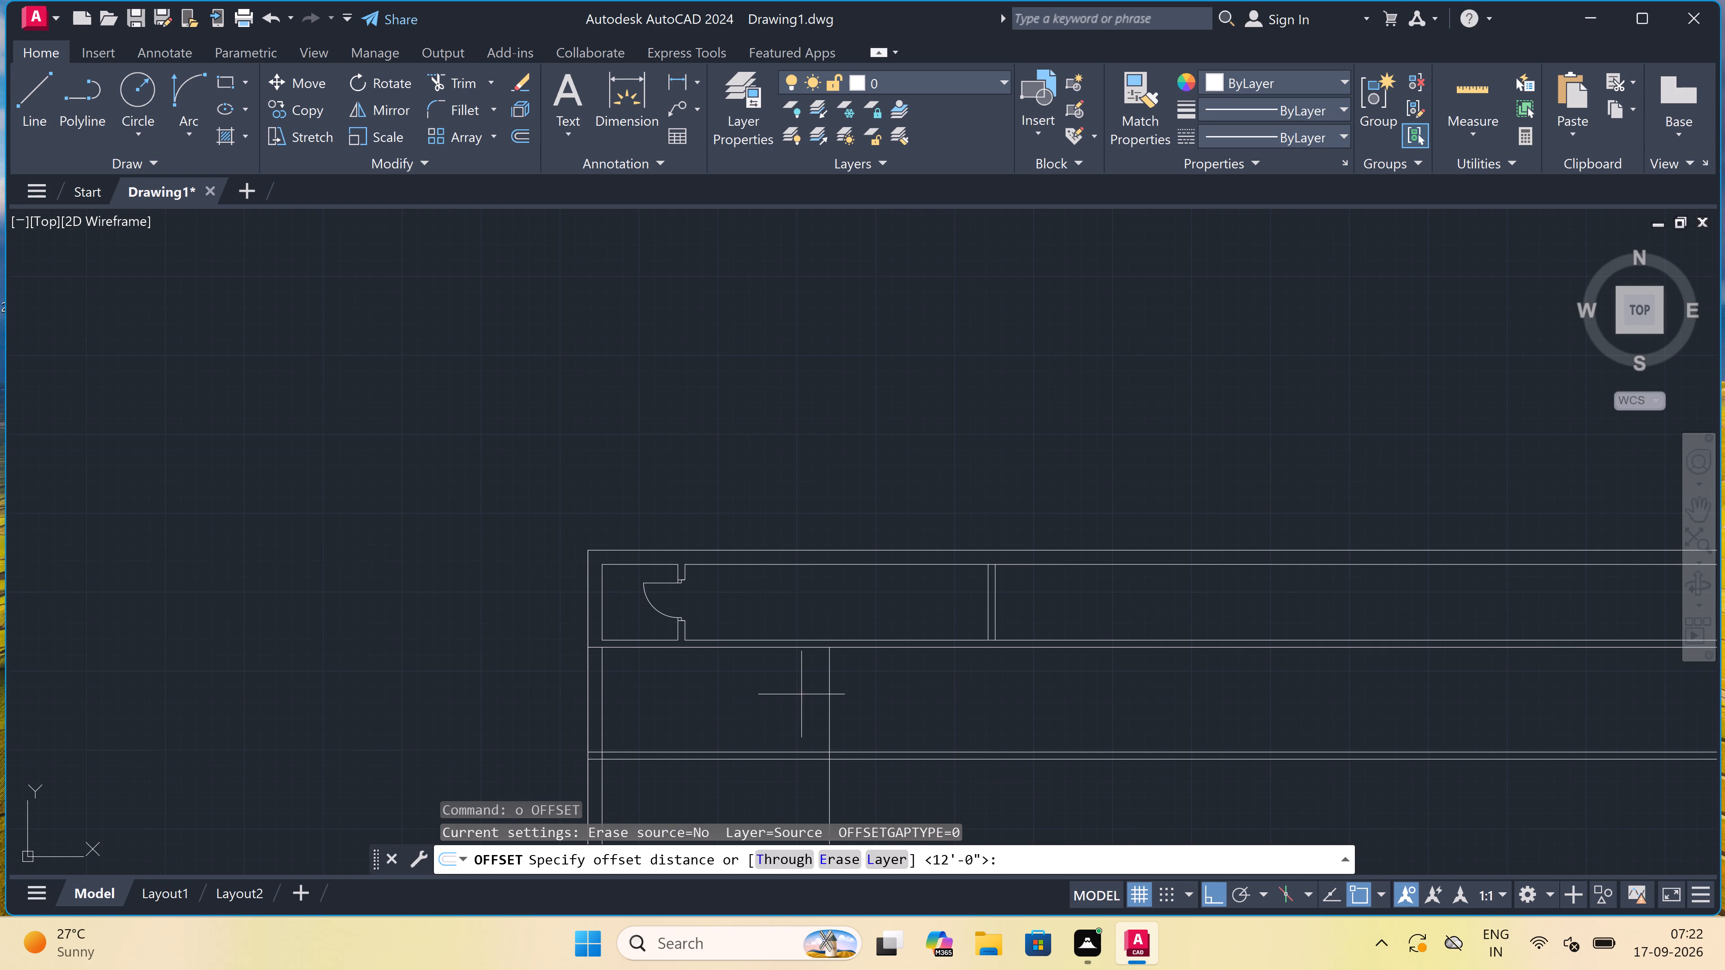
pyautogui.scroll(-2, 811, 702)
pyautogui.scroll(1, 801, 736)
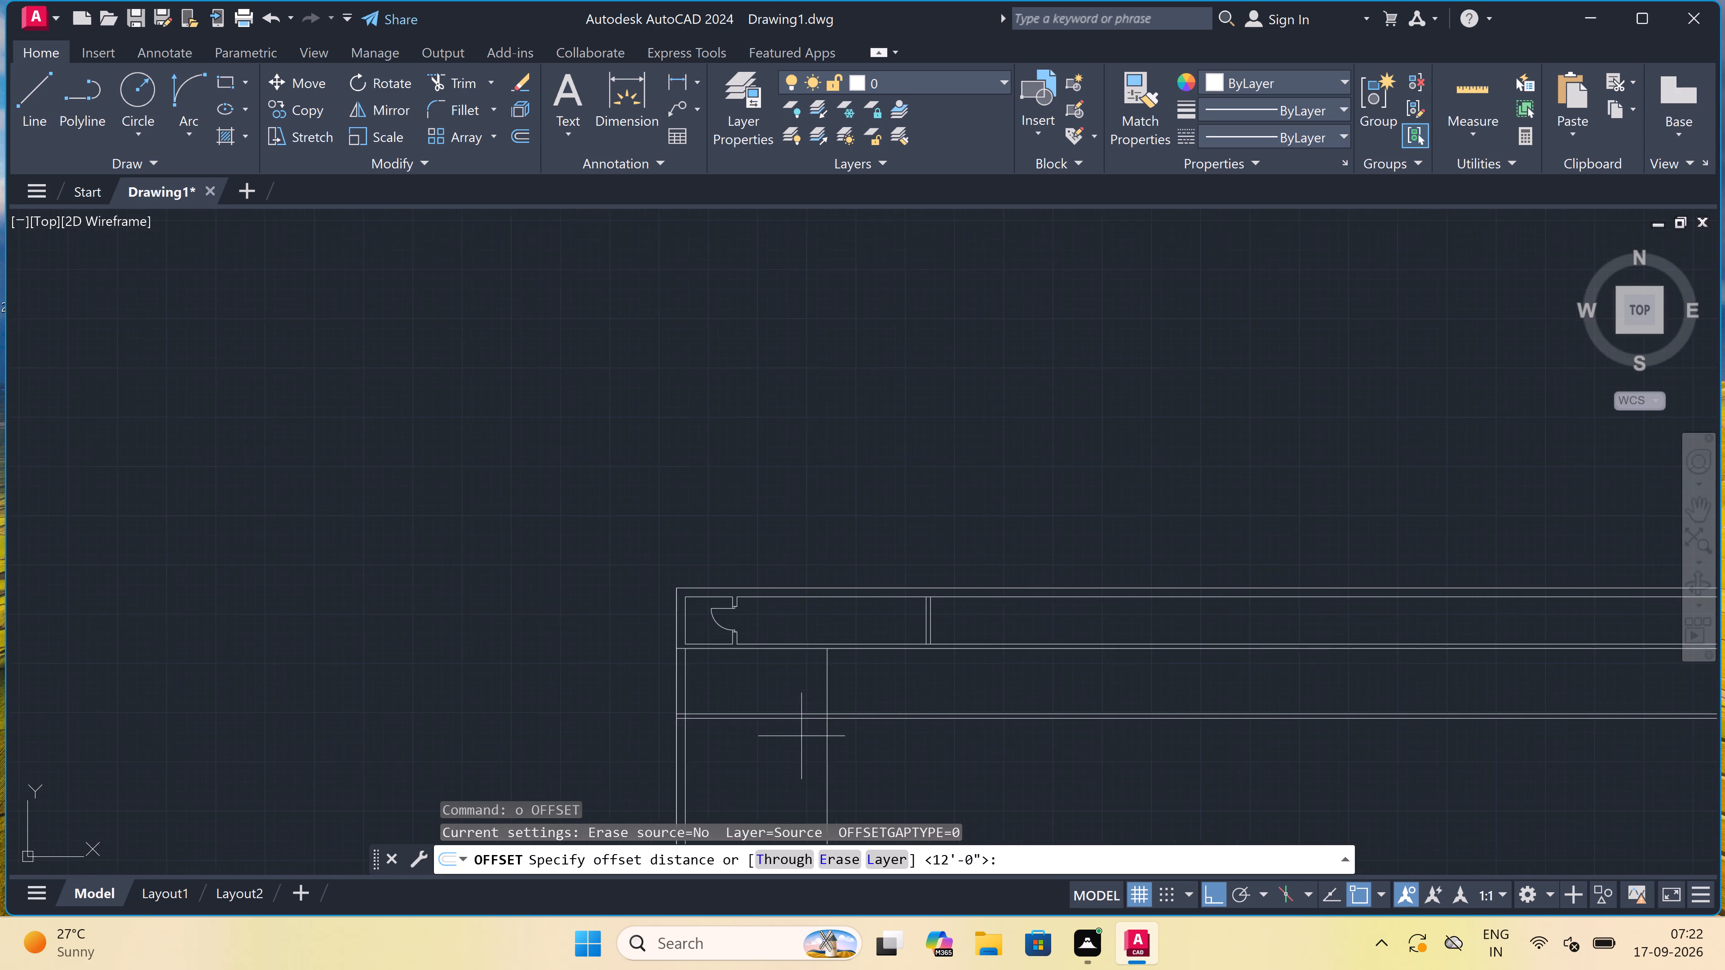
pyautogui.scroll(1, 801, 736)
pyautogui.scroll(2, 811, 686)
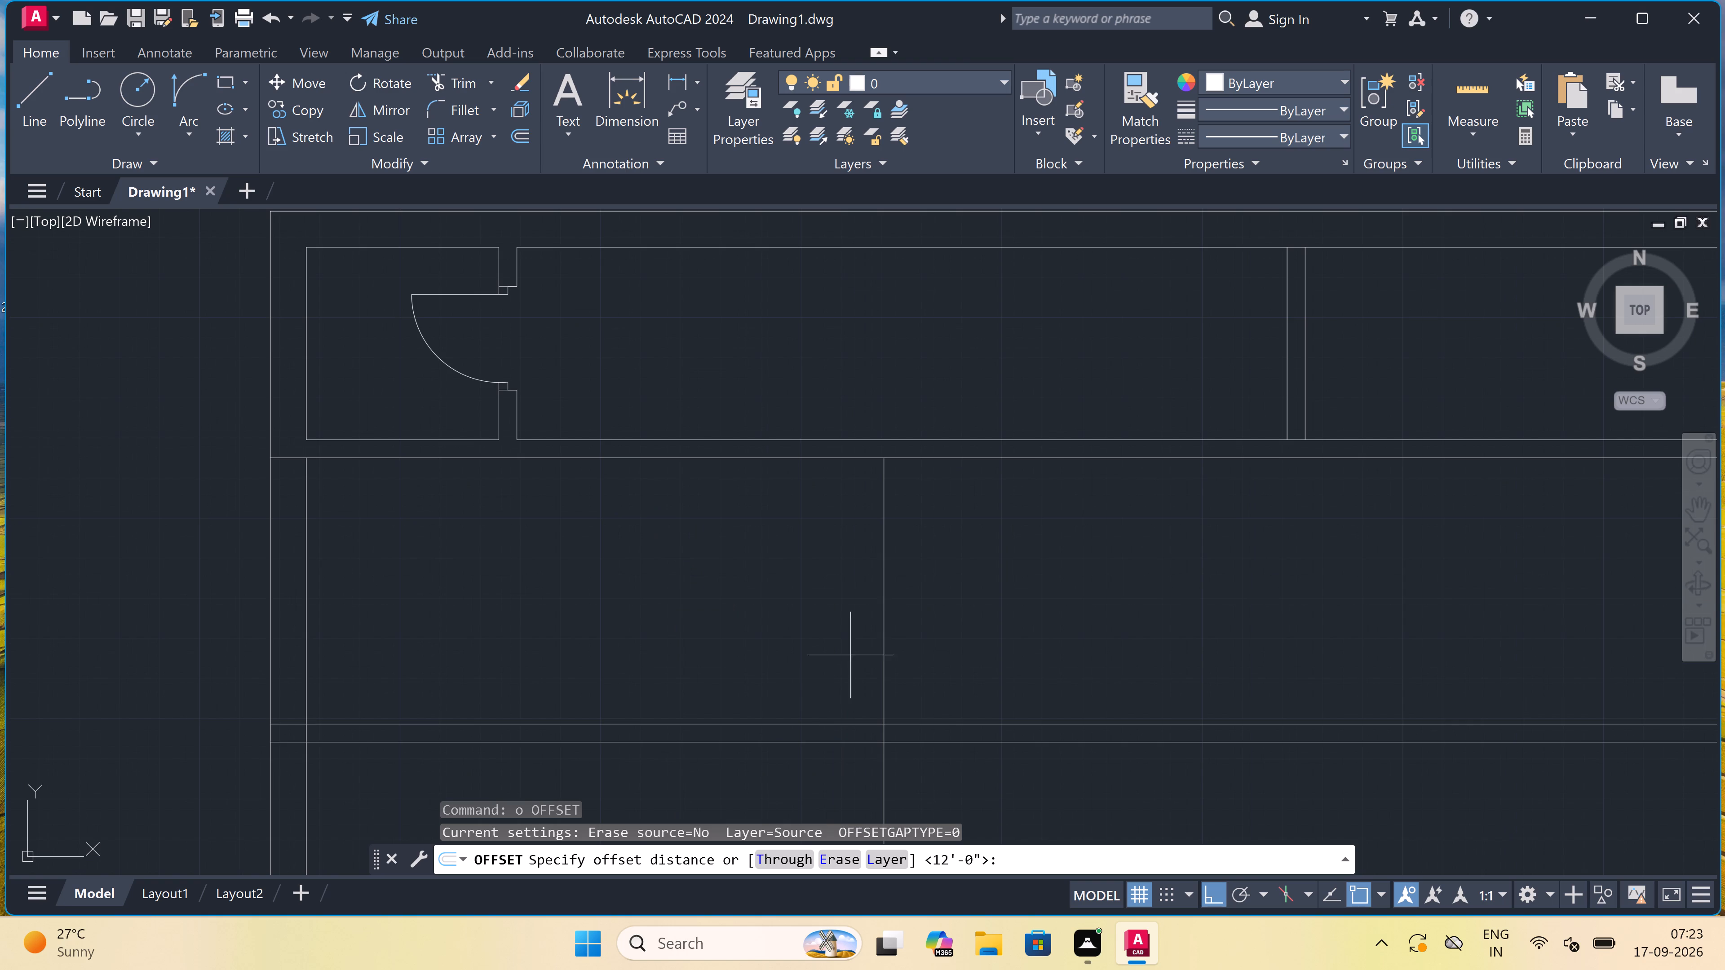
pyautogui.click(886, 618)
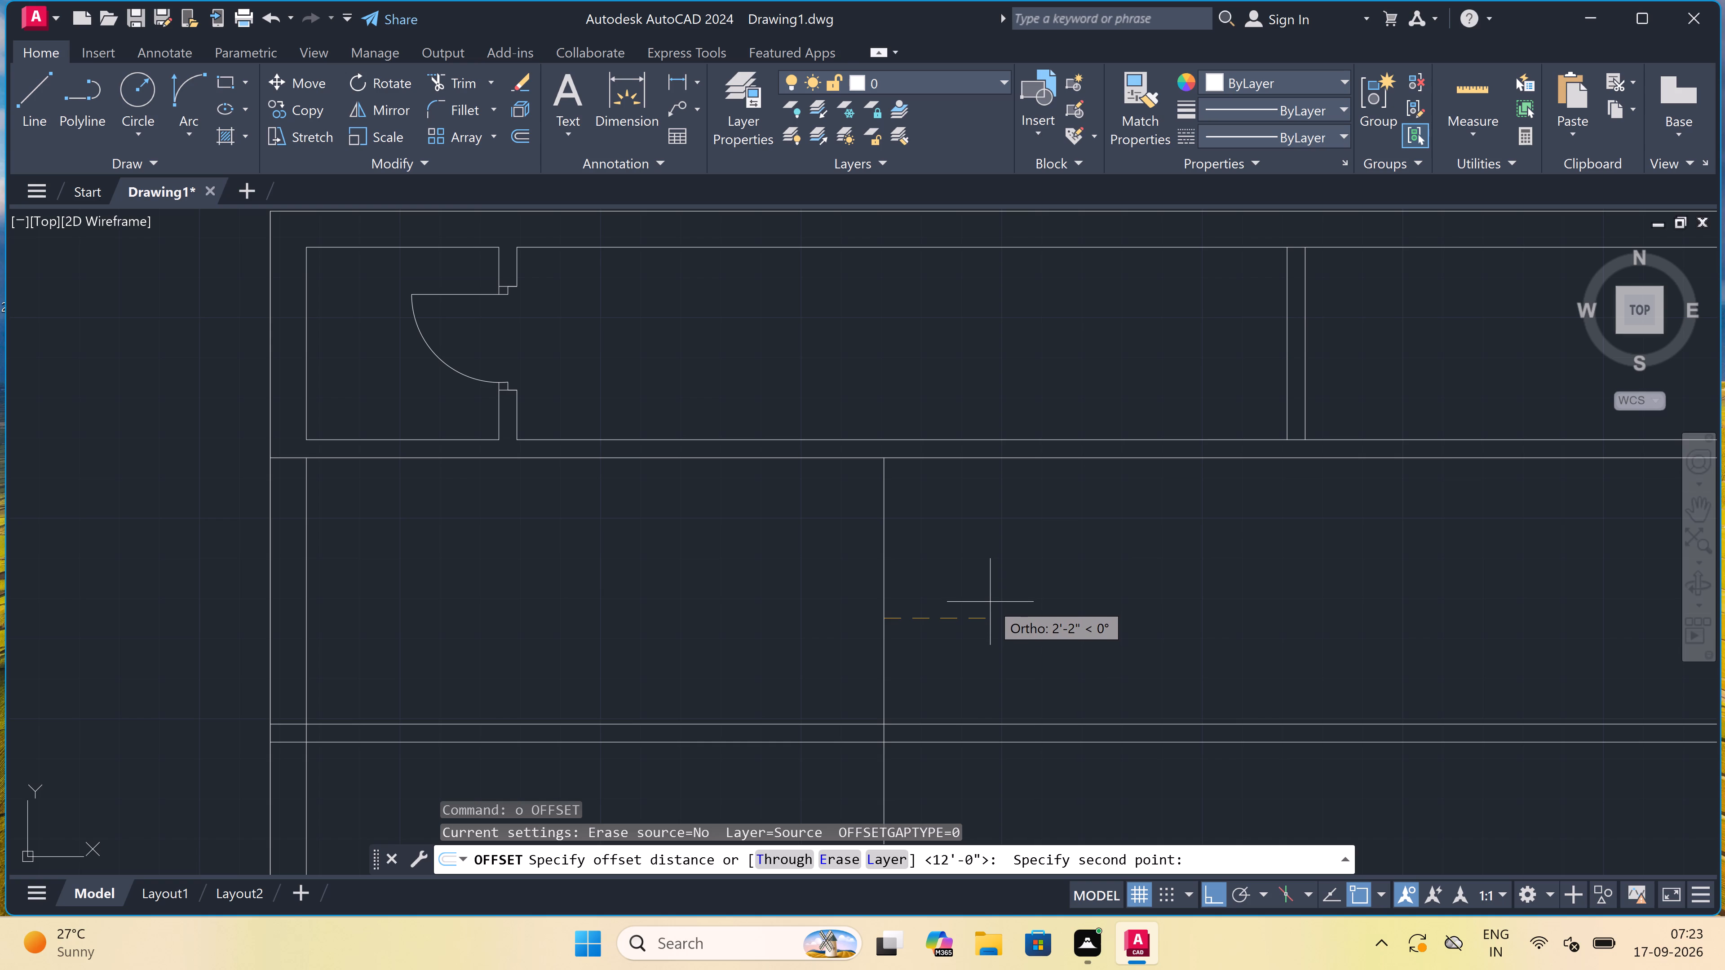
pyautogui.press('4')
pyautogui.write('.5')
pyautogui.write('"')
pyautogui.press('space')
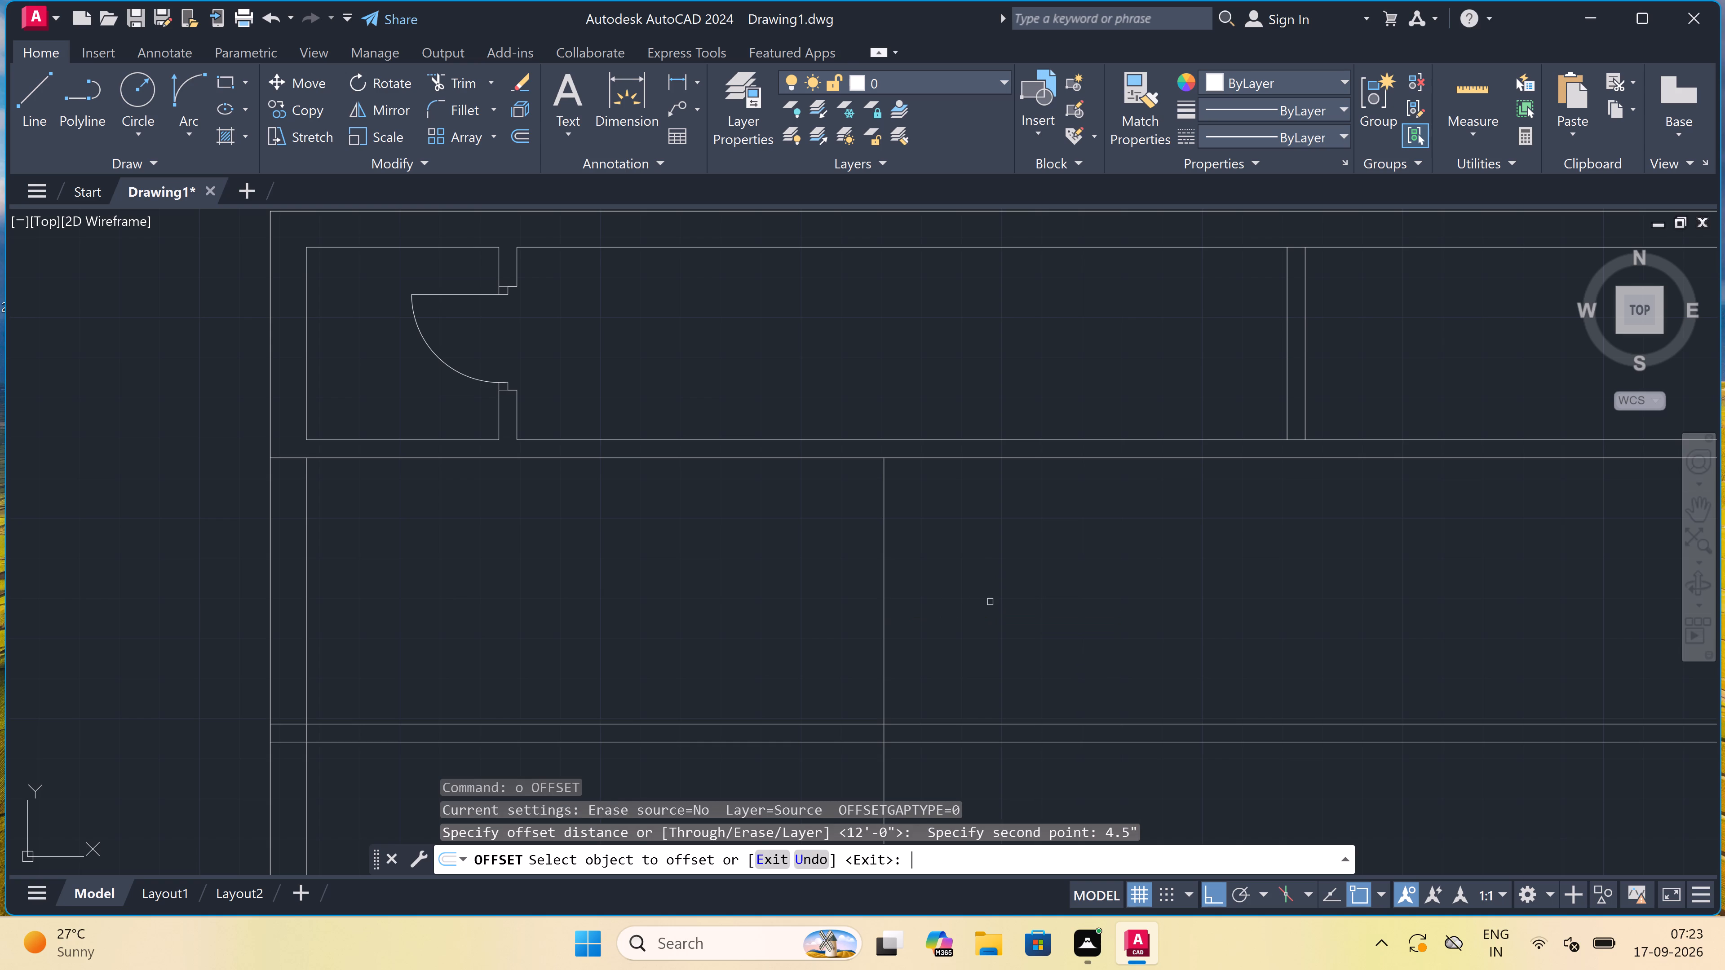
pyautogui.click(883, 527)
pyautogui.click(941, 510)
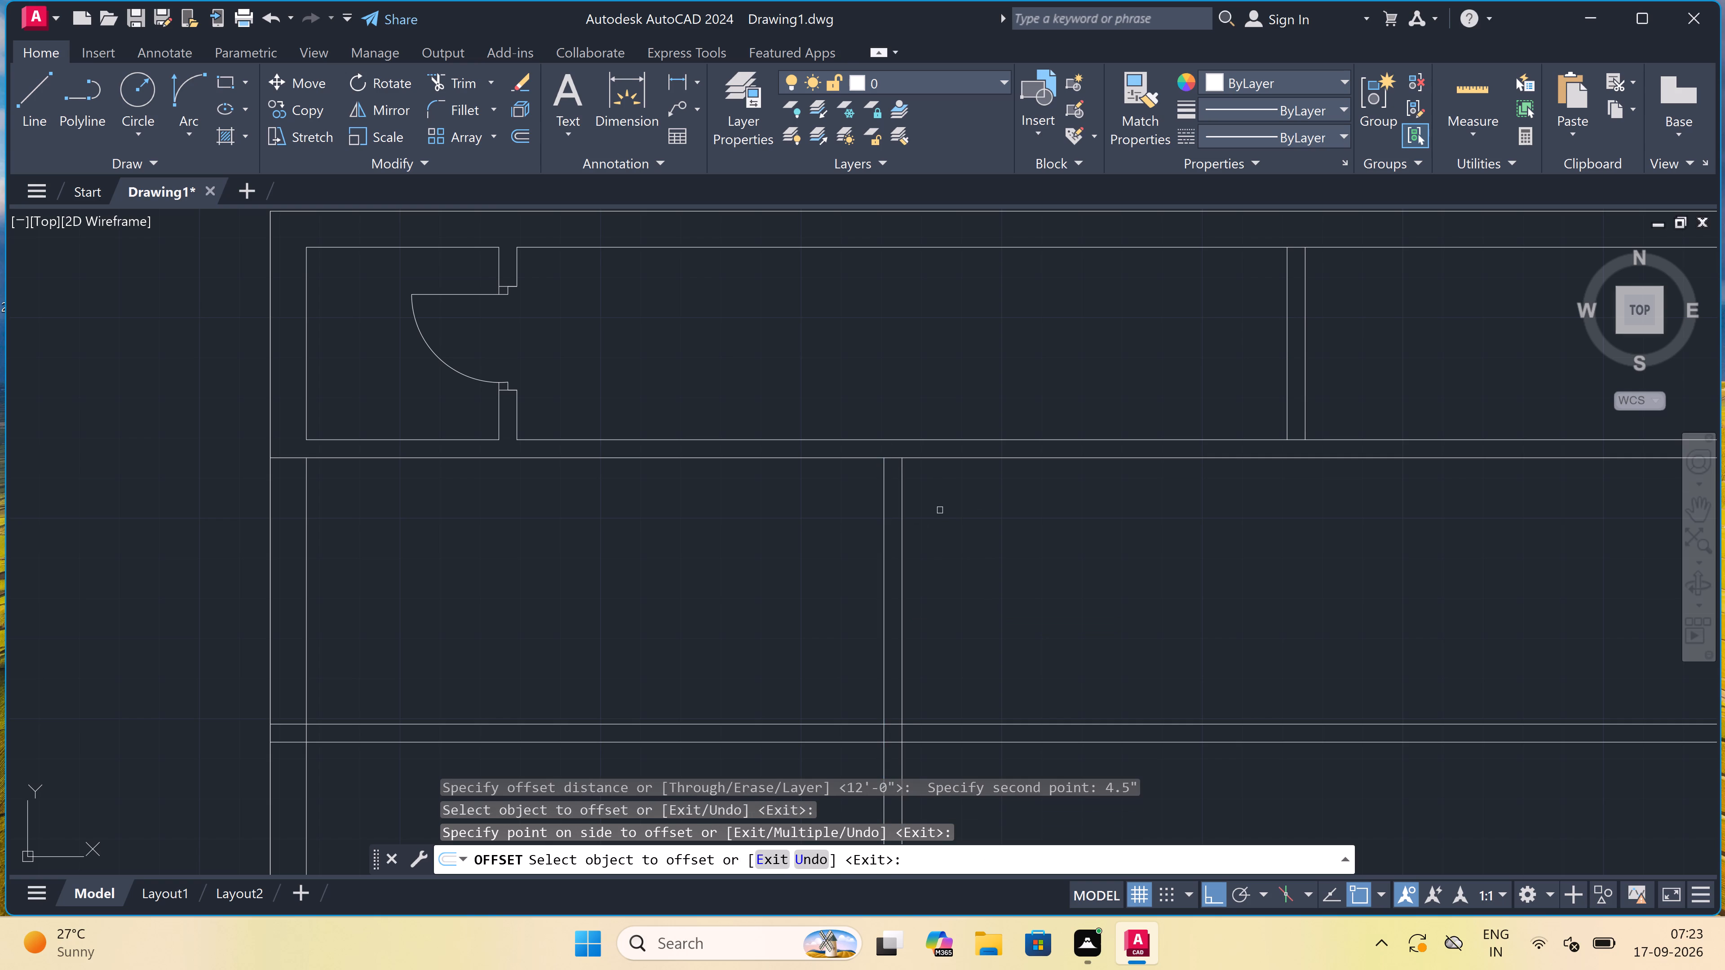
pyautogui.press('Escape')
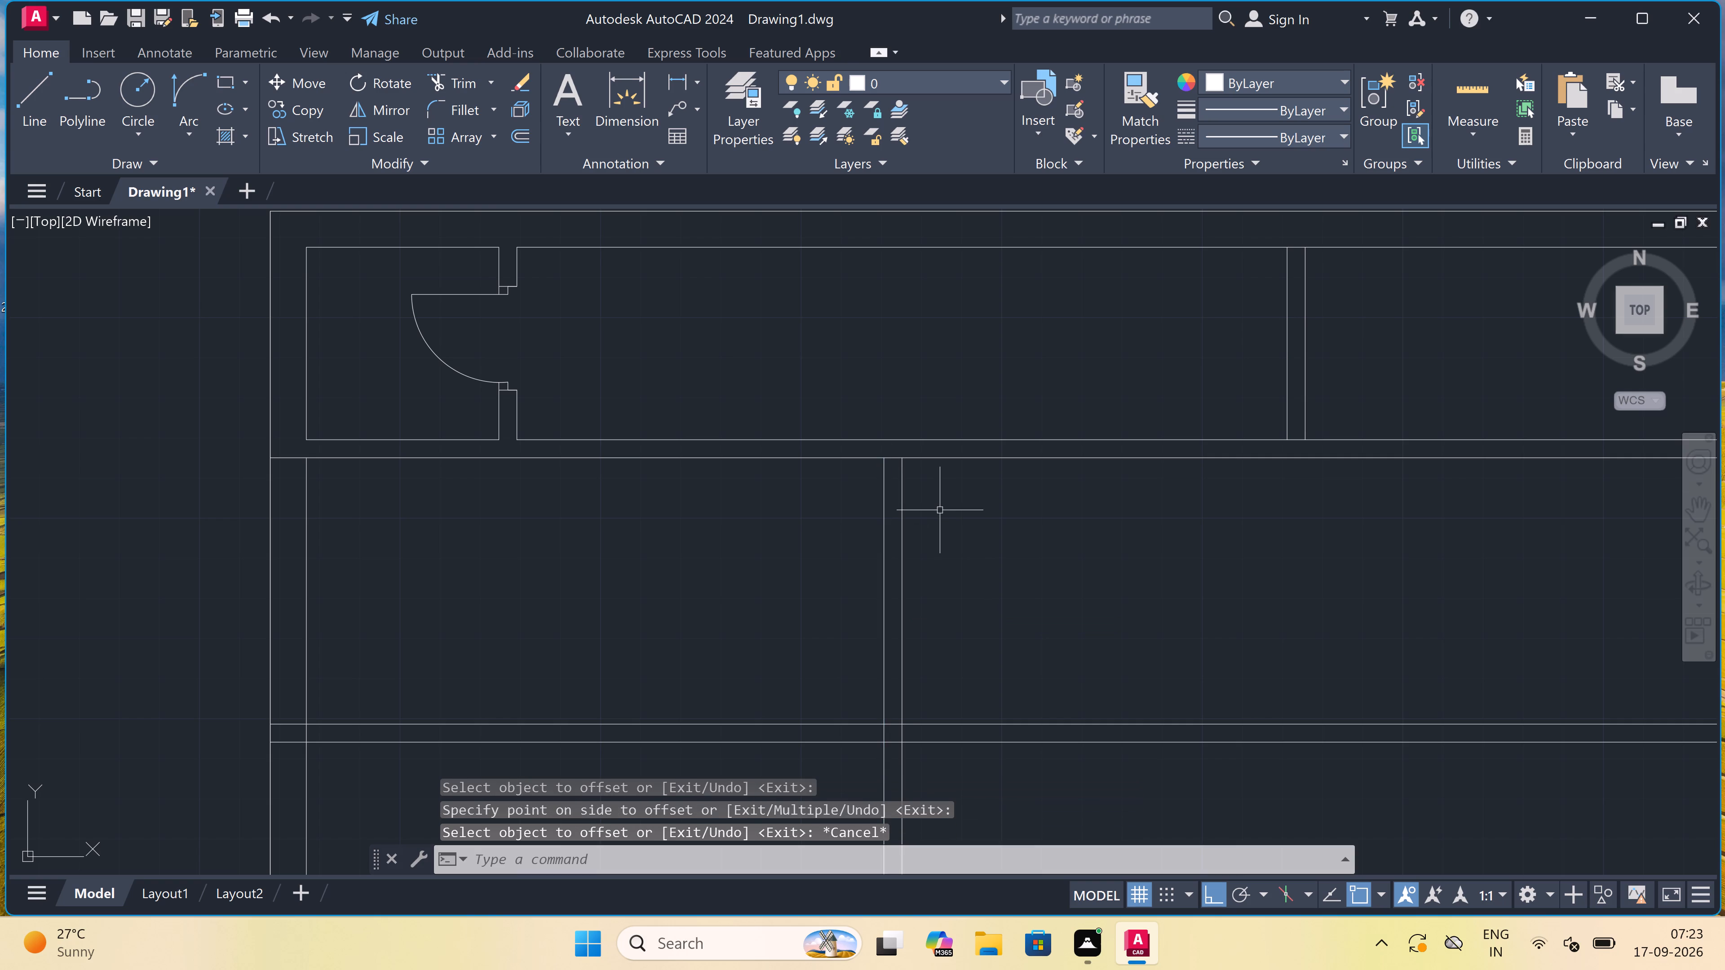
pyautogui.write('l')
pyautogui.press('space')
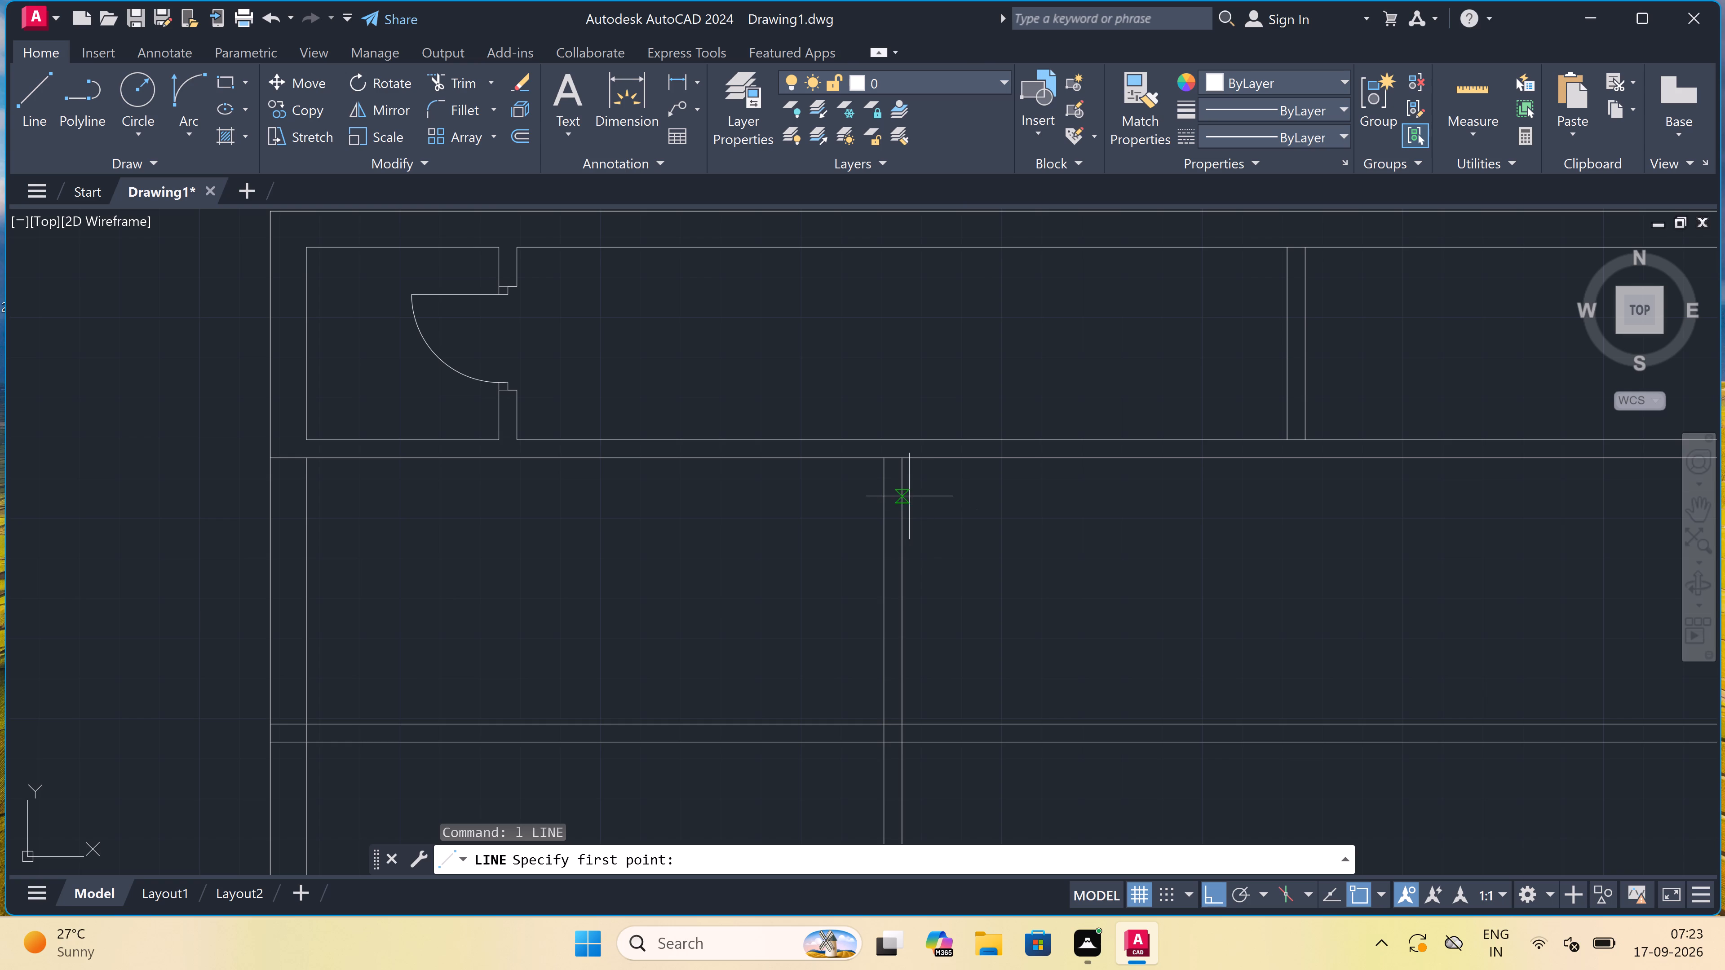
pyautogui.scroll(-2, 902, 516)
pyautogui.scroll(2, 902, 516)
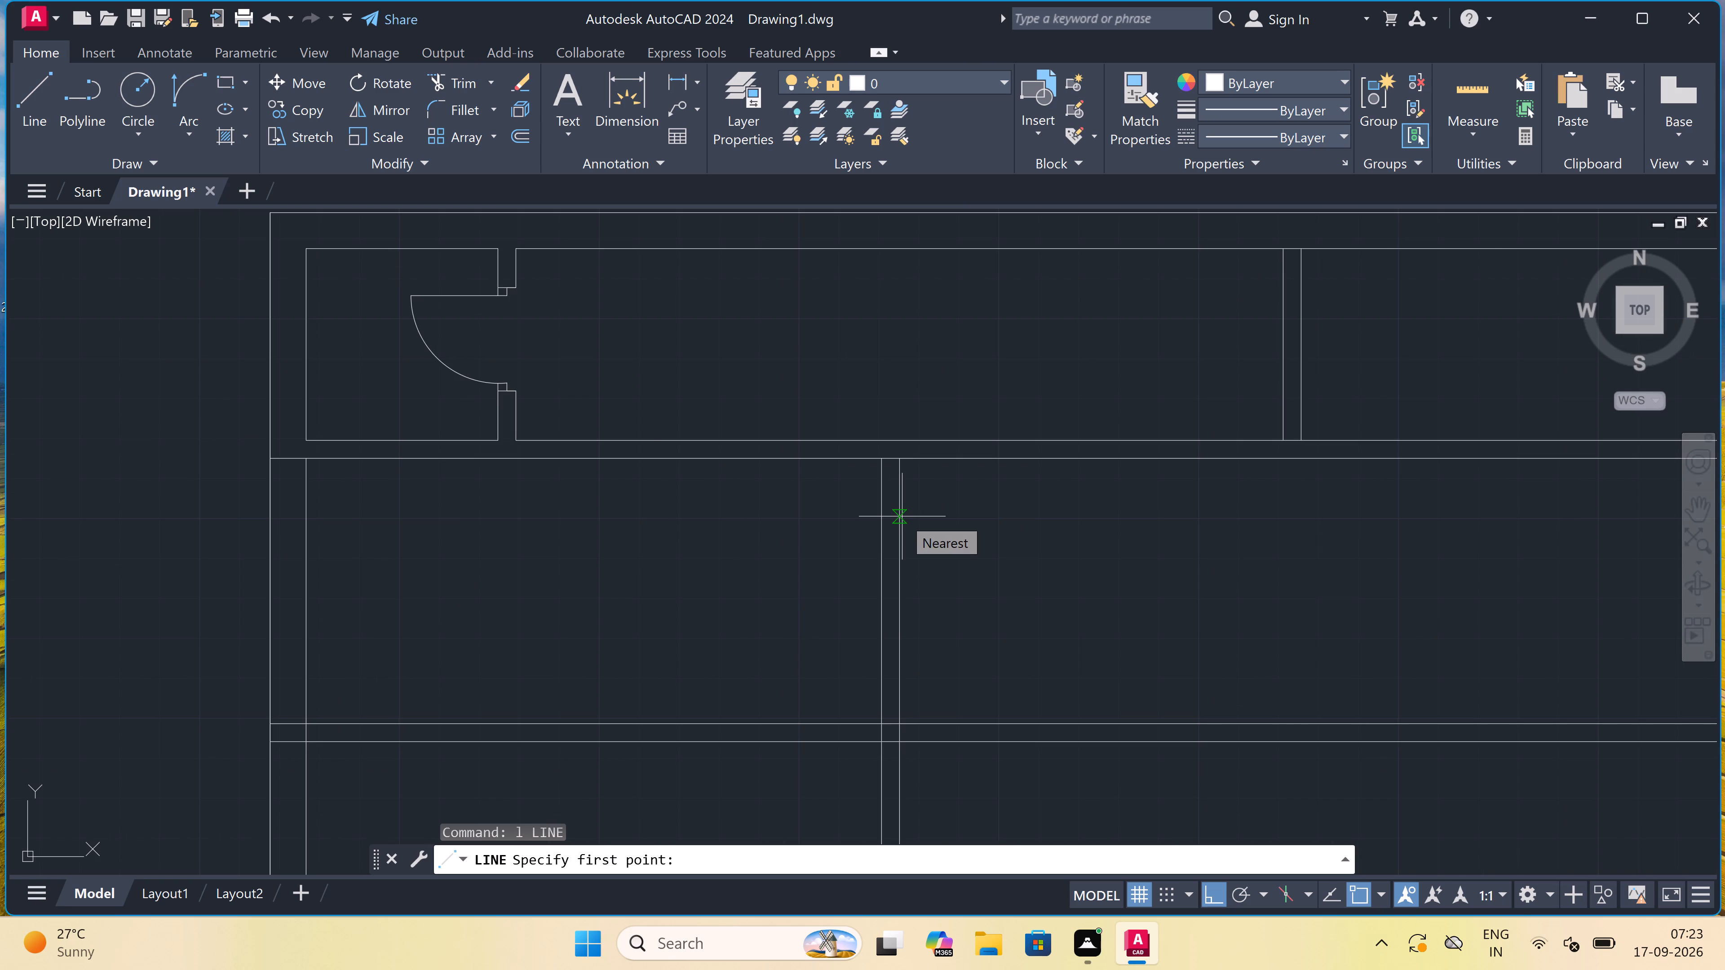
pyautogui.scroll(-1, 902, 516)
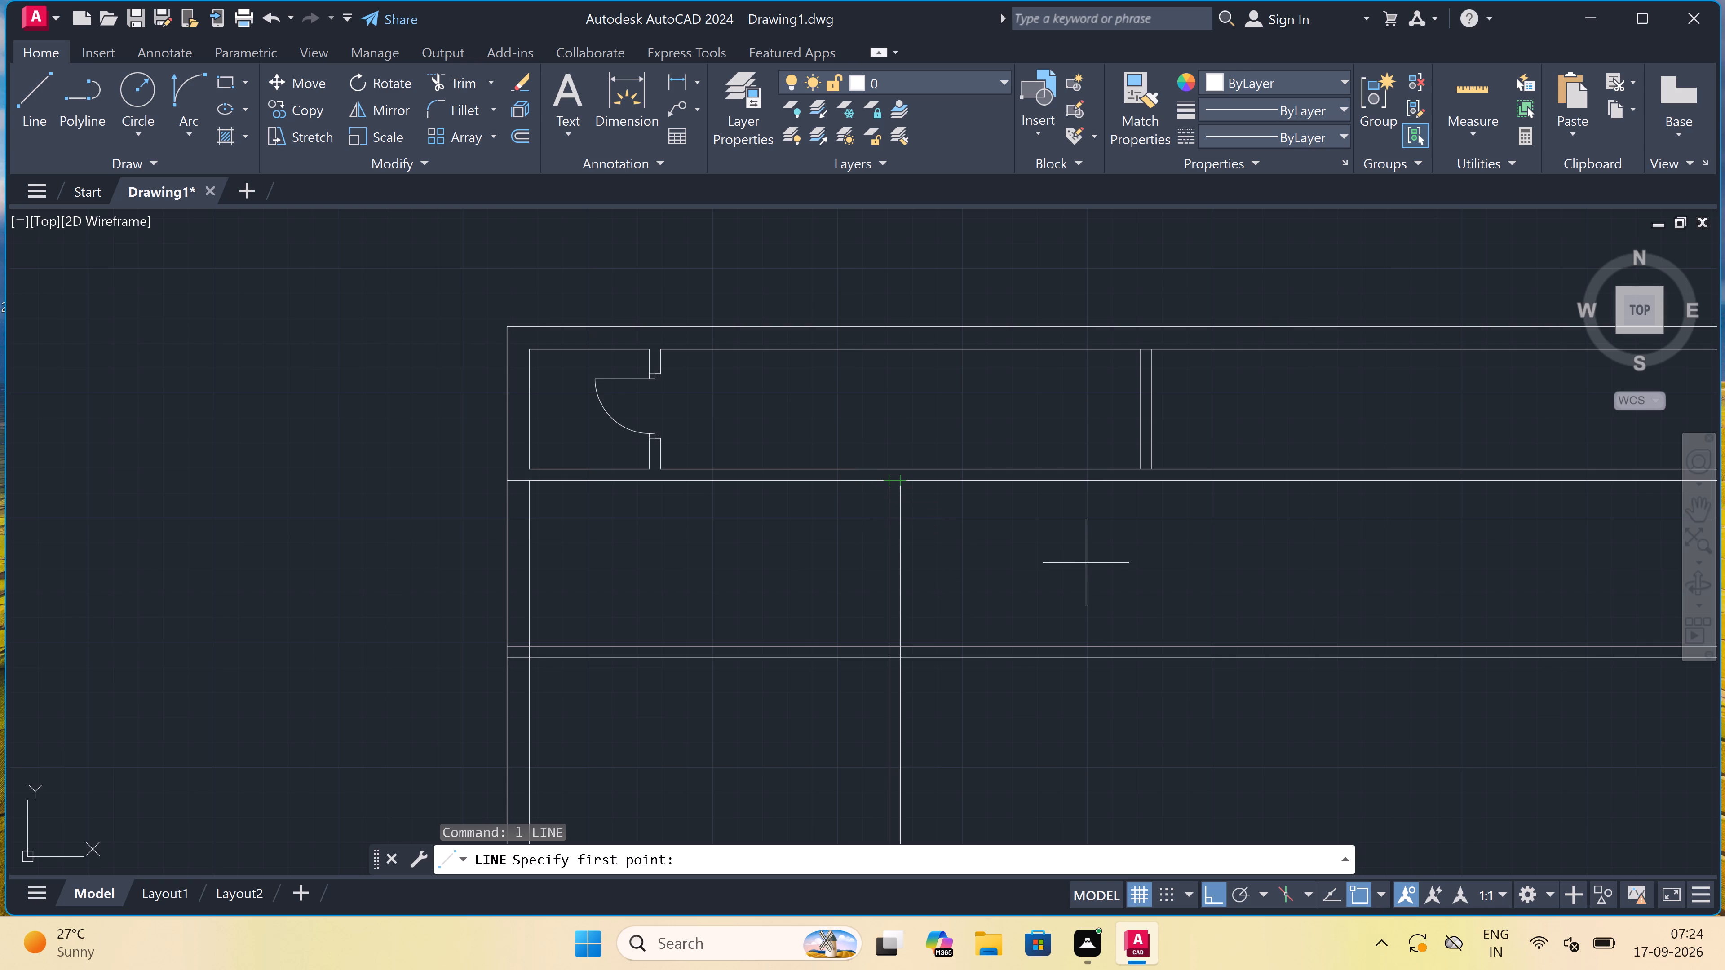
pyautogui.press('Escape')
# Erase the vertical partition's two lines and the second horizontal partition's two lines where they cross below the top rooms.
pyautogui.moveTo(1002, 595); pyautogui.dragTo(1003, 606)
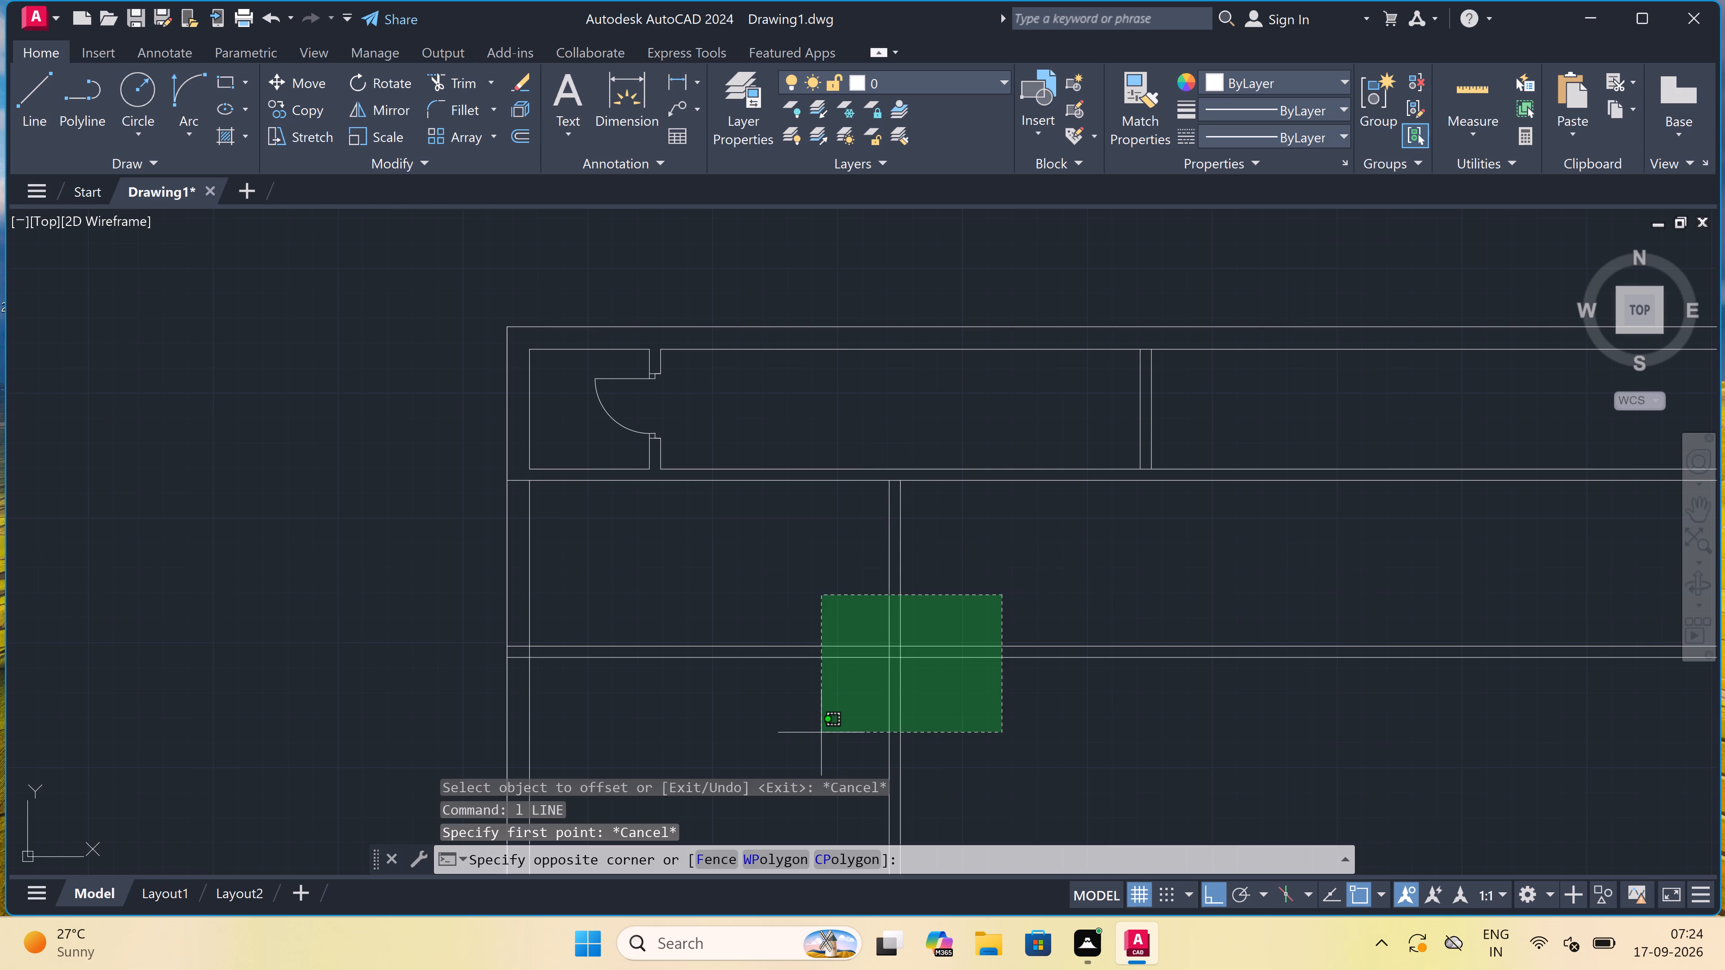
pyautogui.moveTo(821, 709); pyautogui.dragTo(804, 697)
pyautogui.press('Delete')
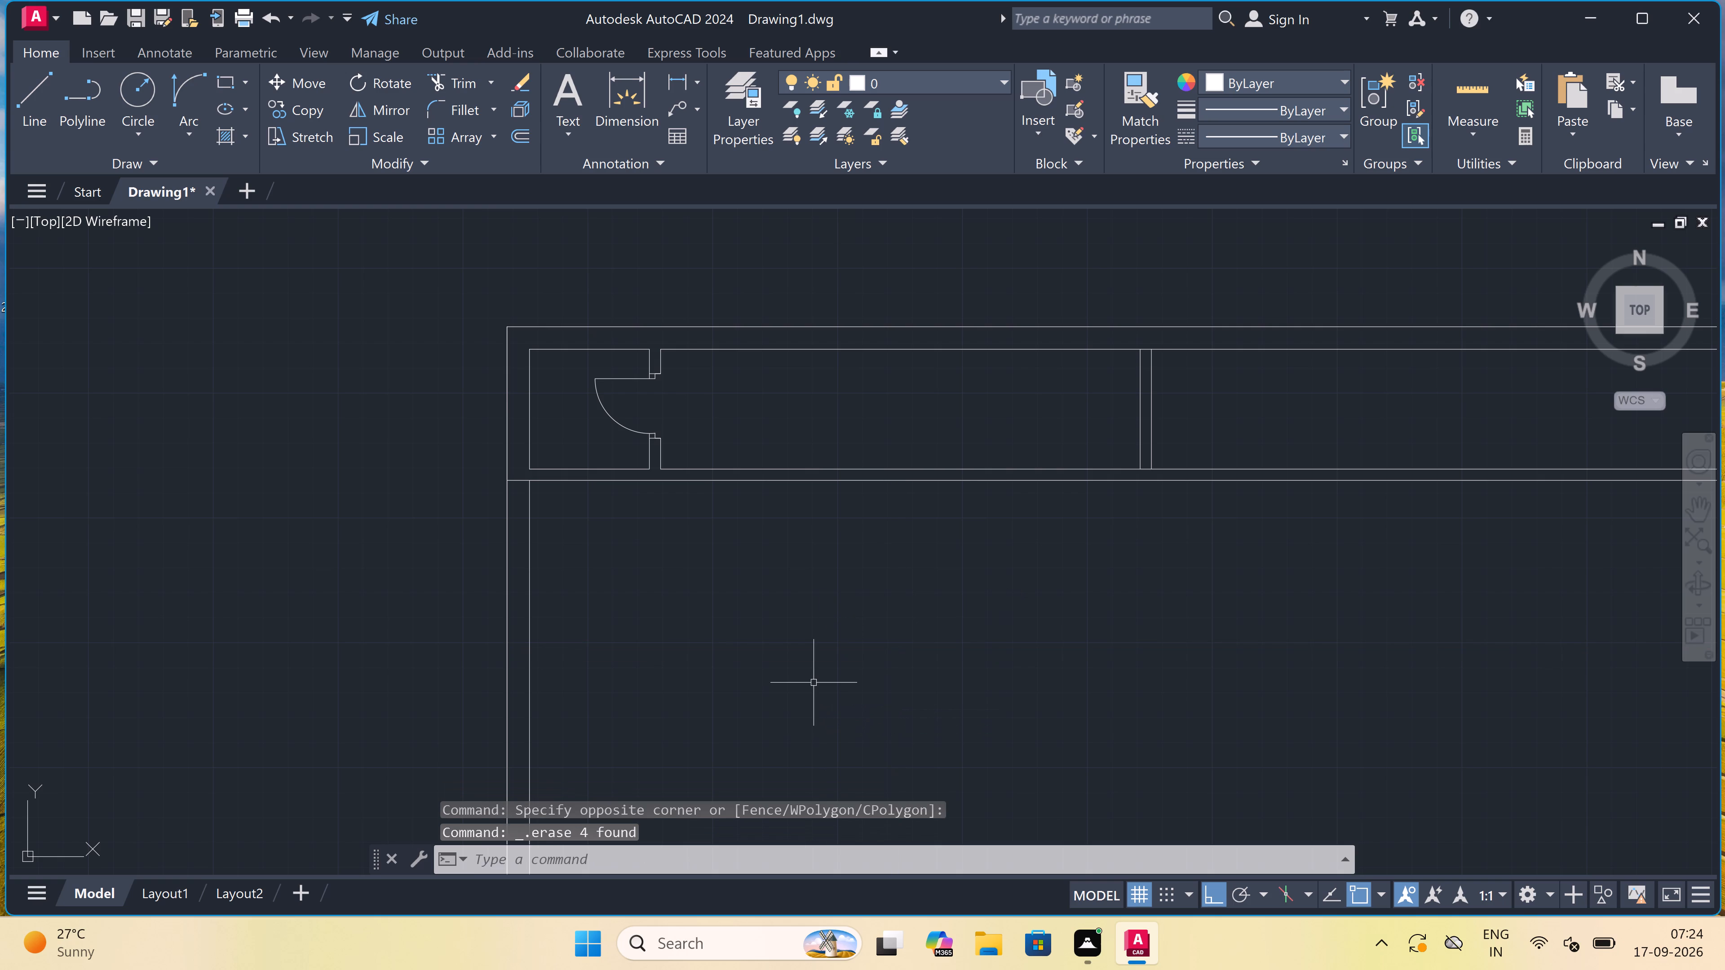
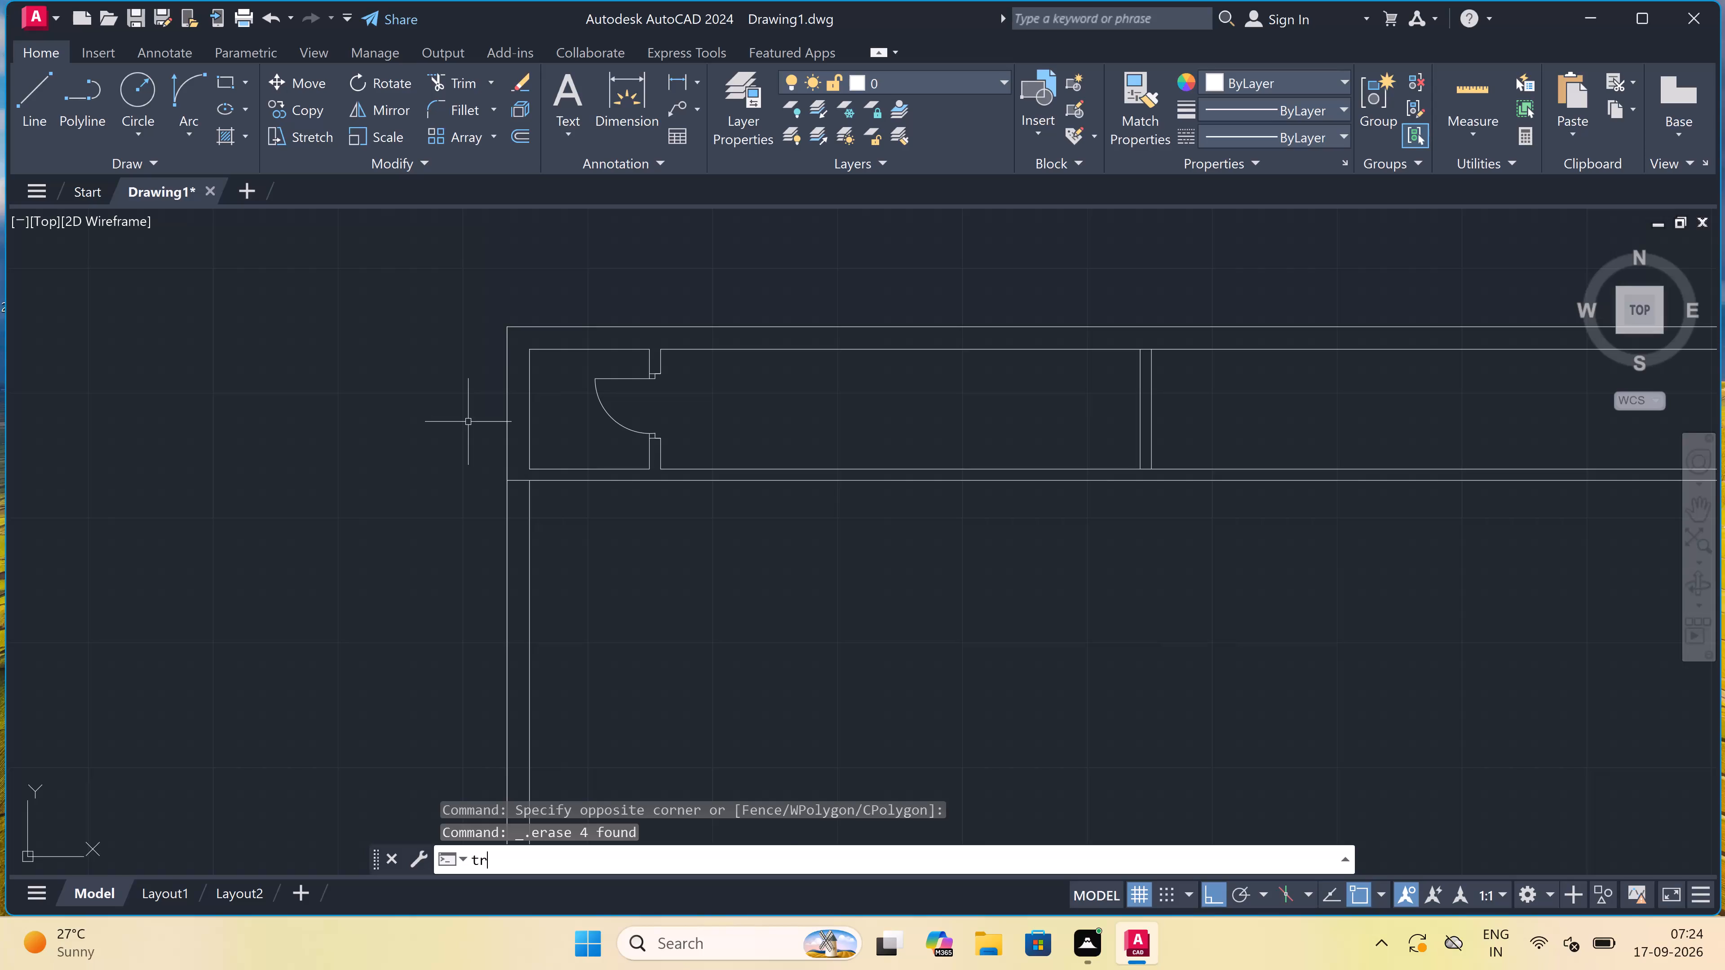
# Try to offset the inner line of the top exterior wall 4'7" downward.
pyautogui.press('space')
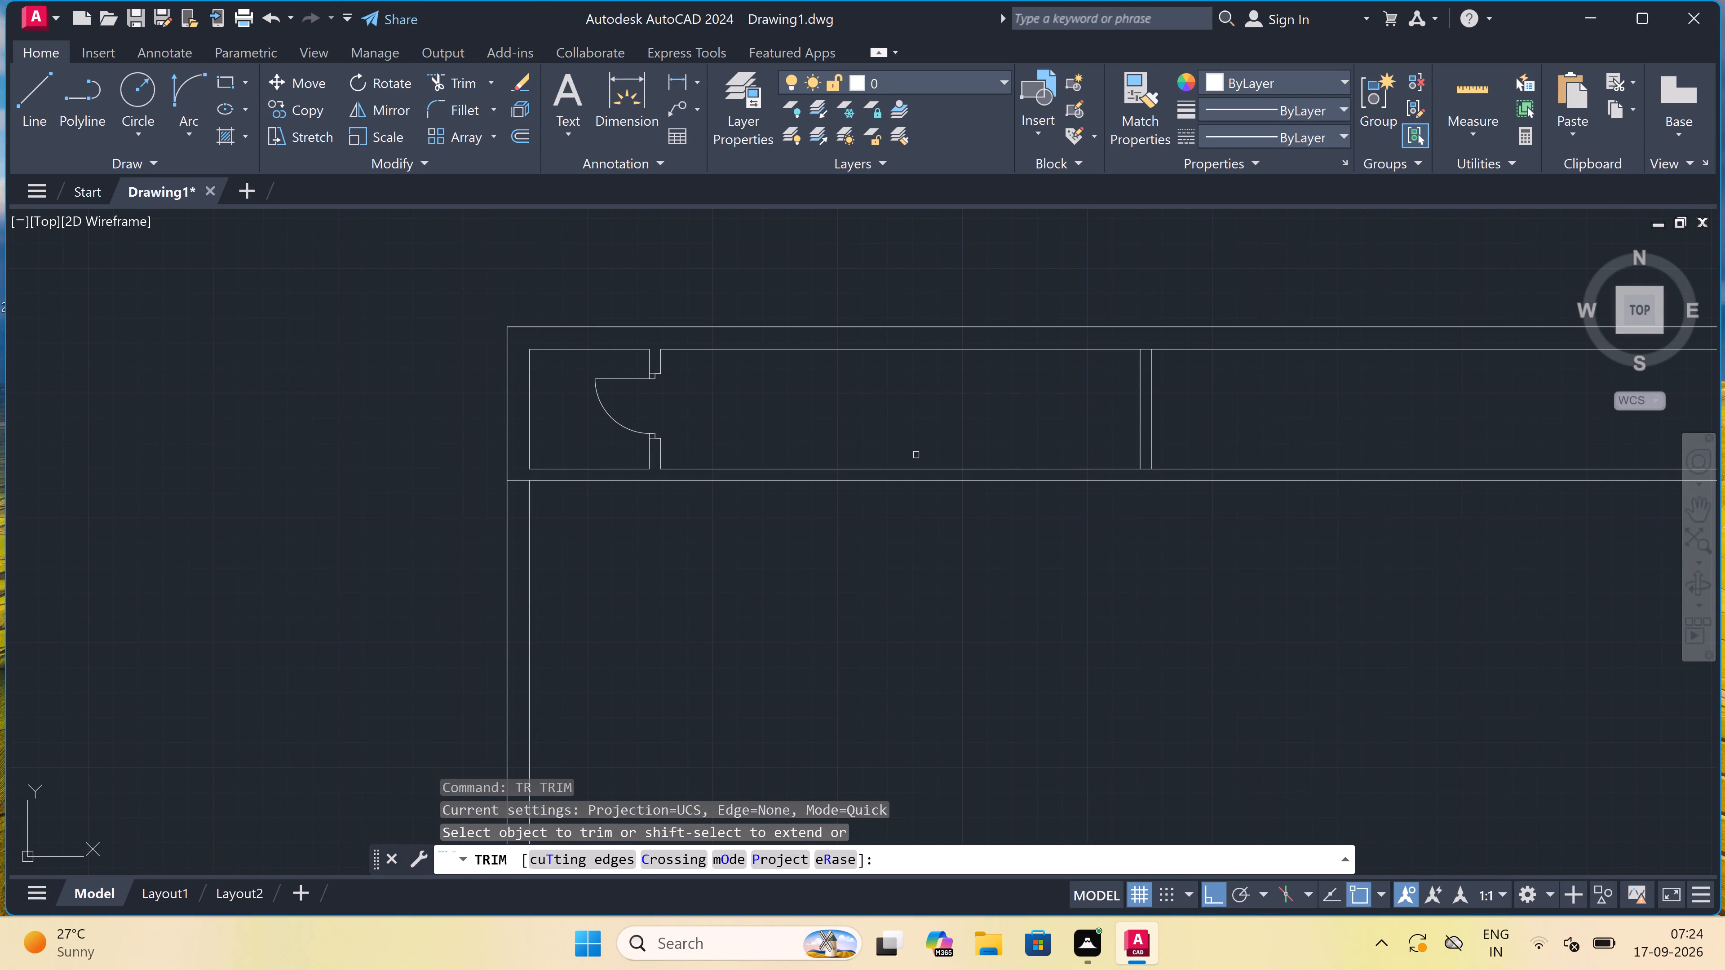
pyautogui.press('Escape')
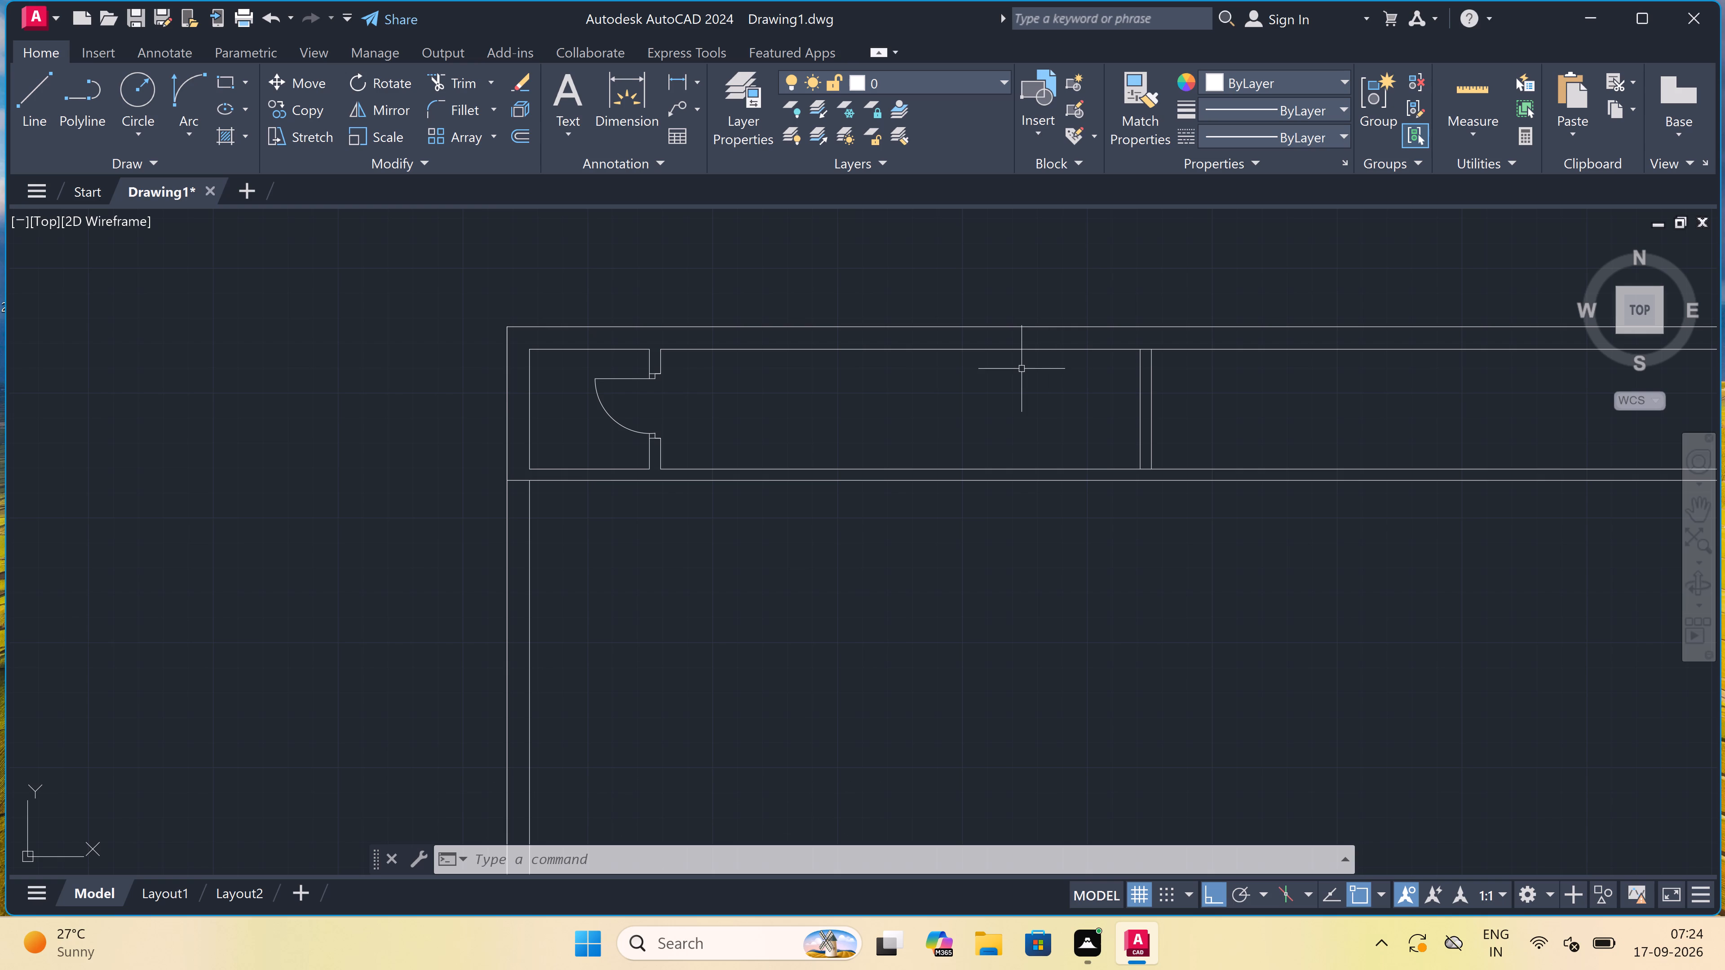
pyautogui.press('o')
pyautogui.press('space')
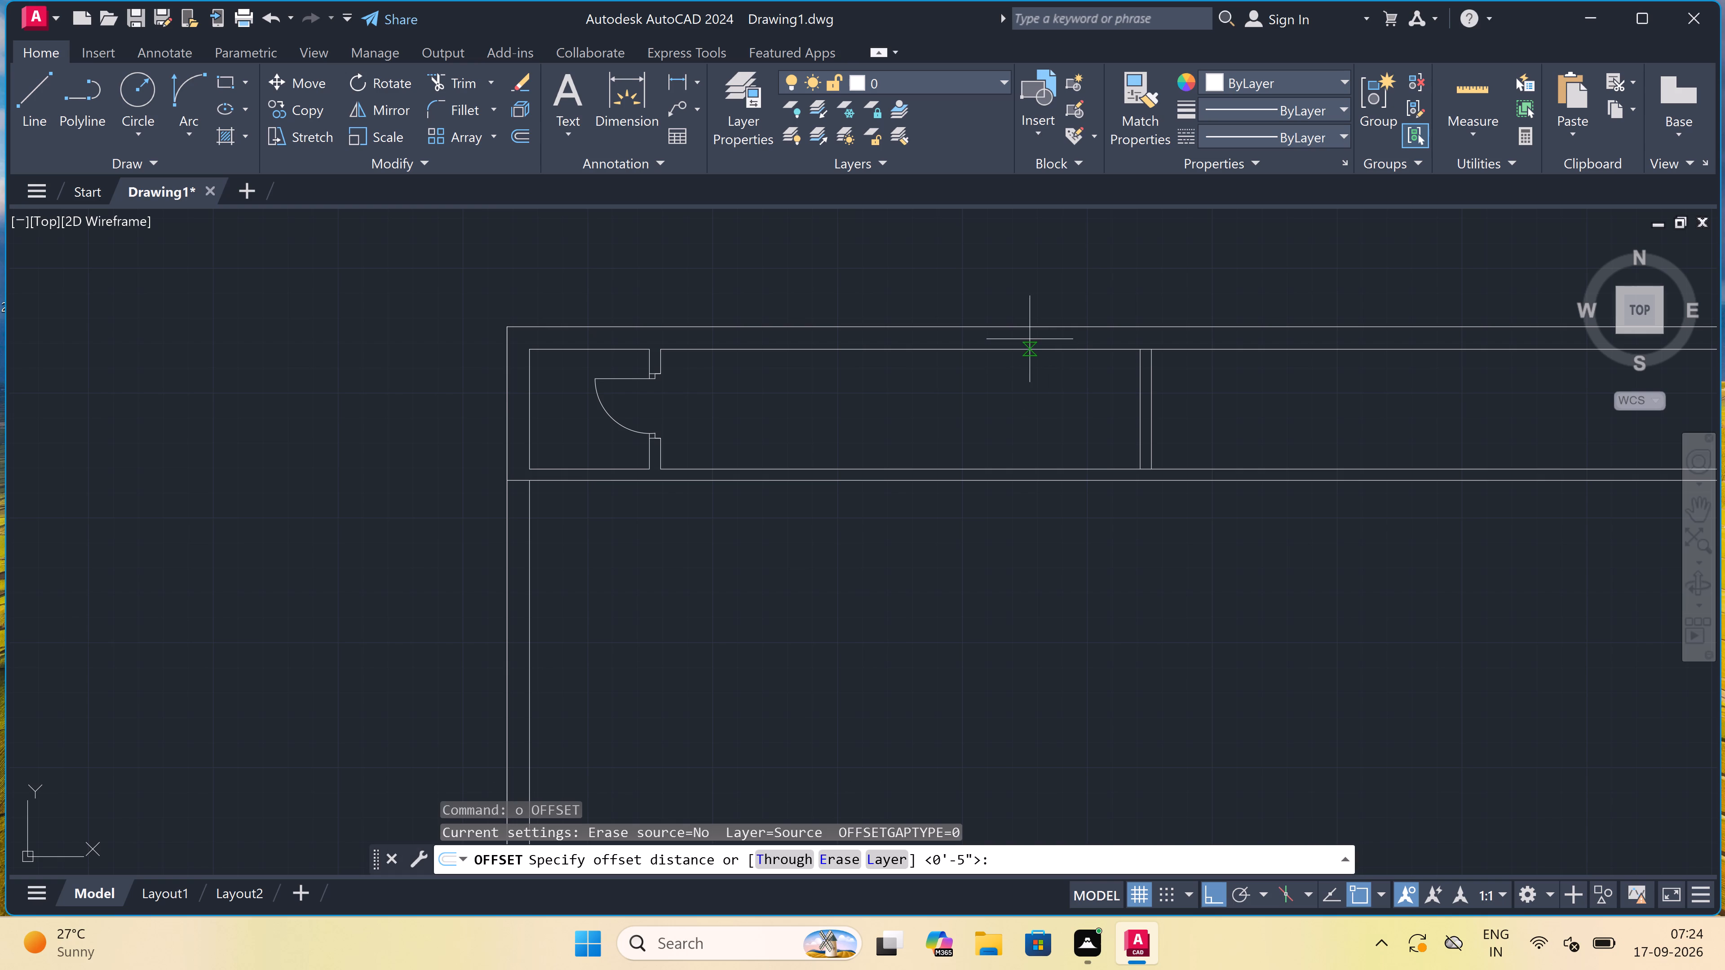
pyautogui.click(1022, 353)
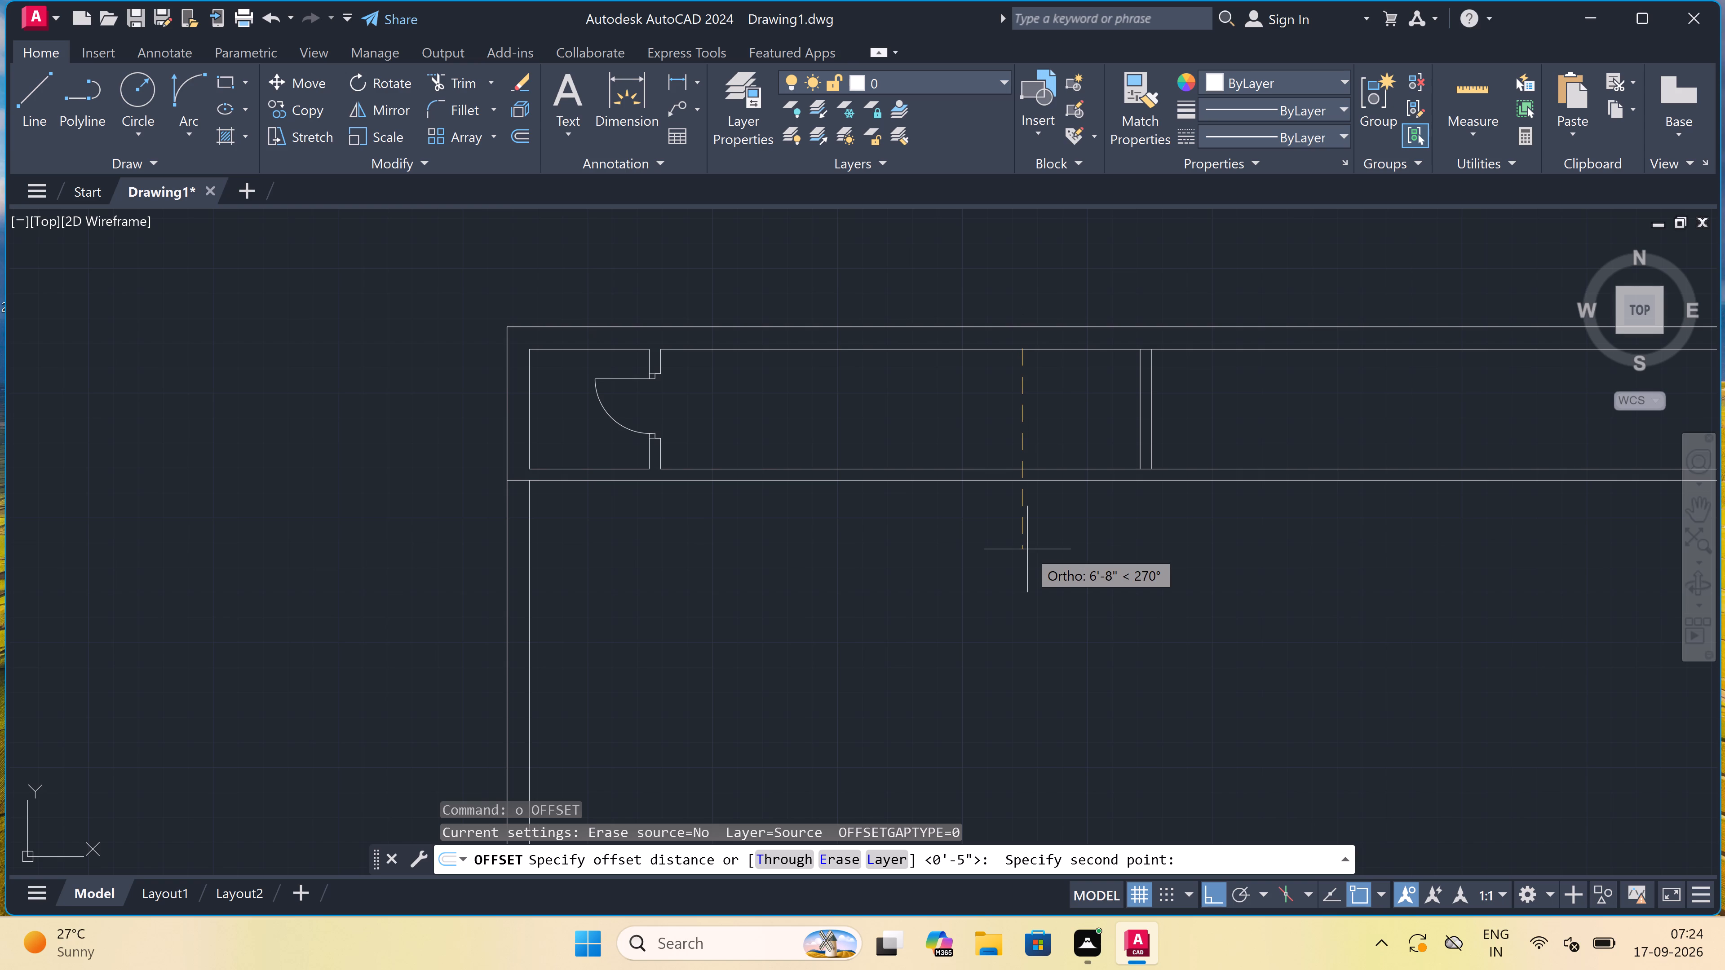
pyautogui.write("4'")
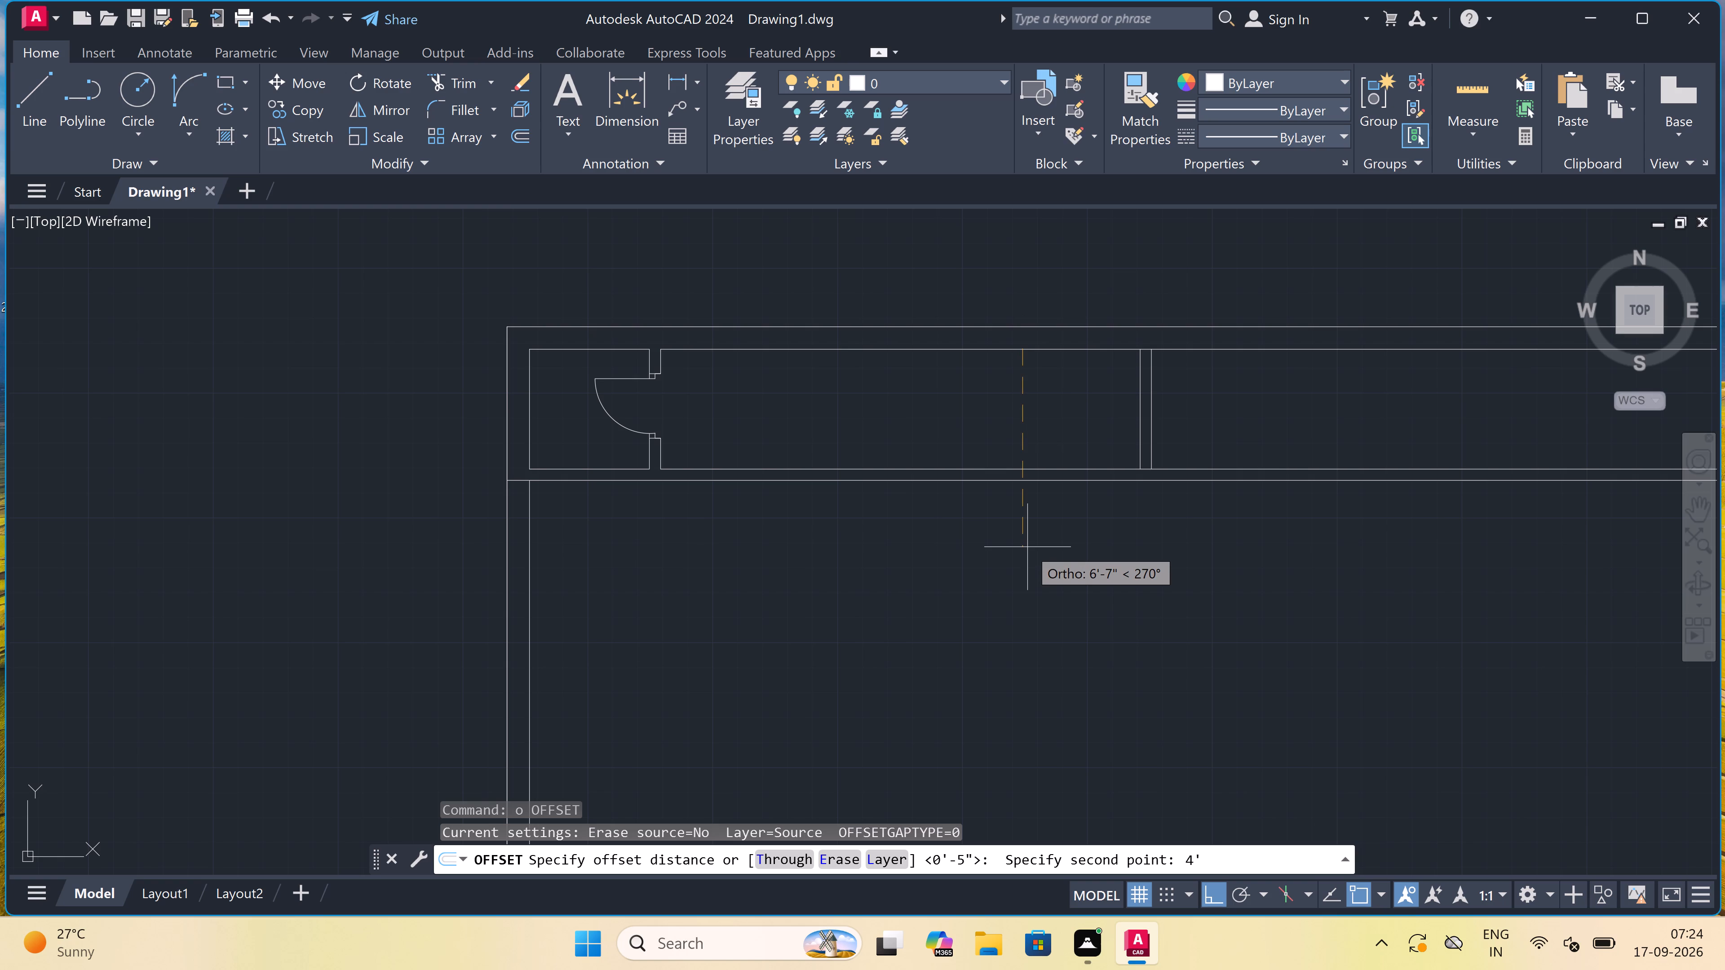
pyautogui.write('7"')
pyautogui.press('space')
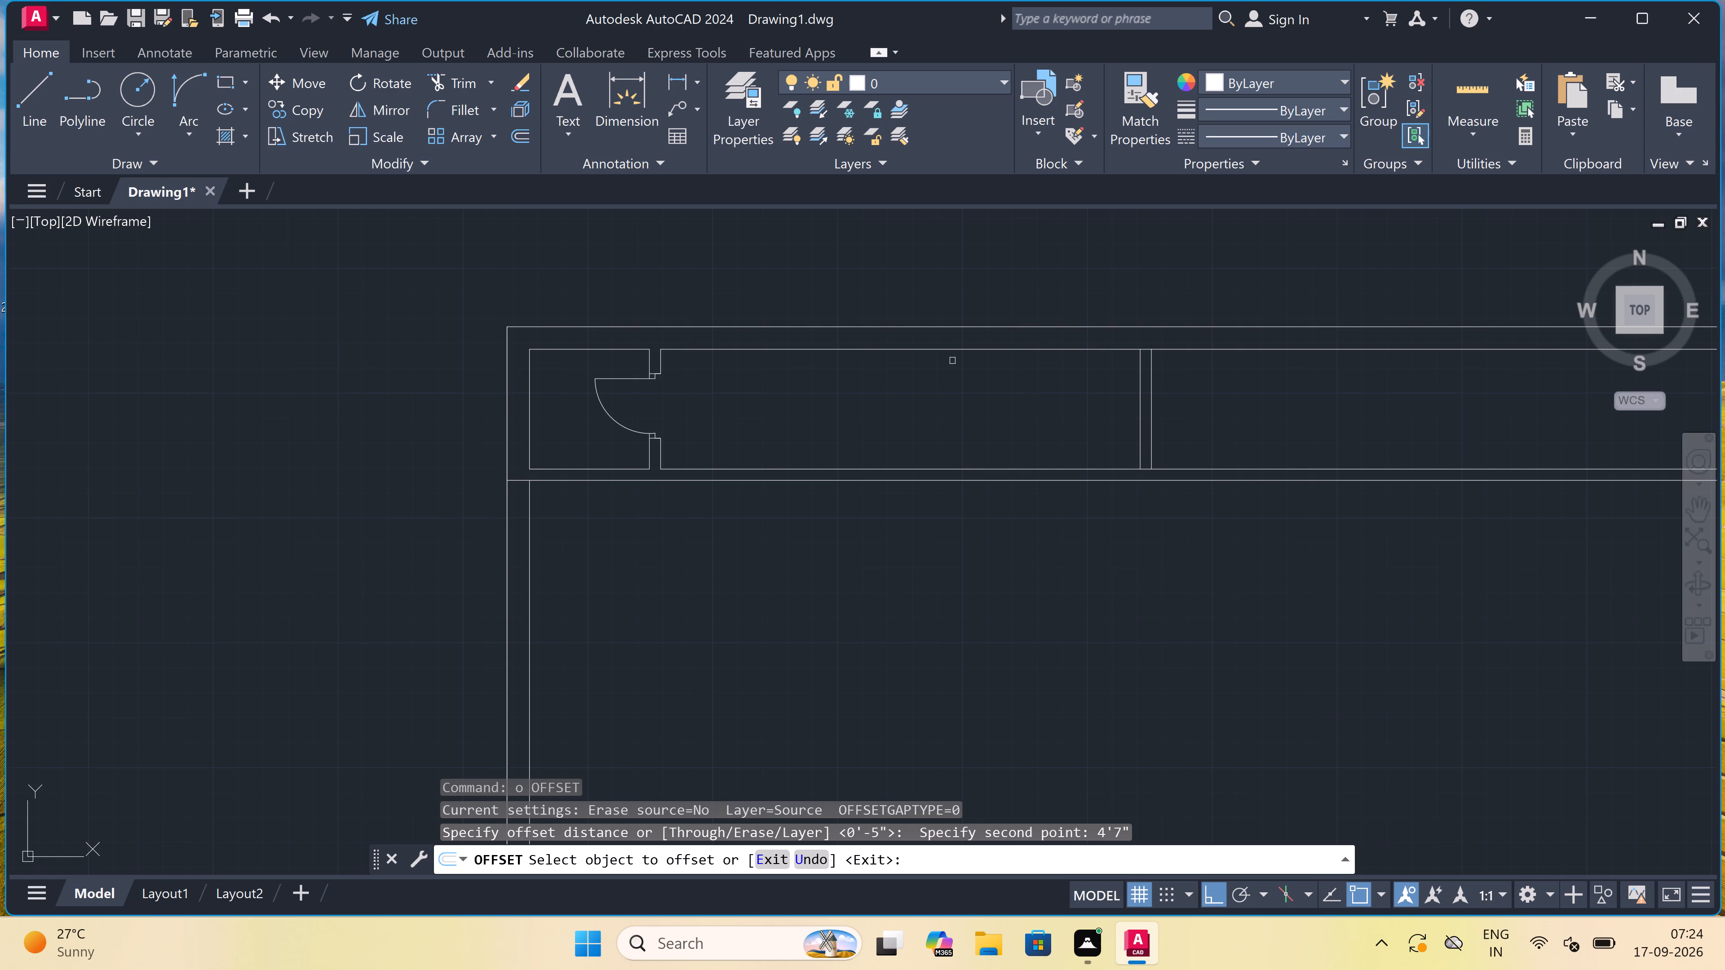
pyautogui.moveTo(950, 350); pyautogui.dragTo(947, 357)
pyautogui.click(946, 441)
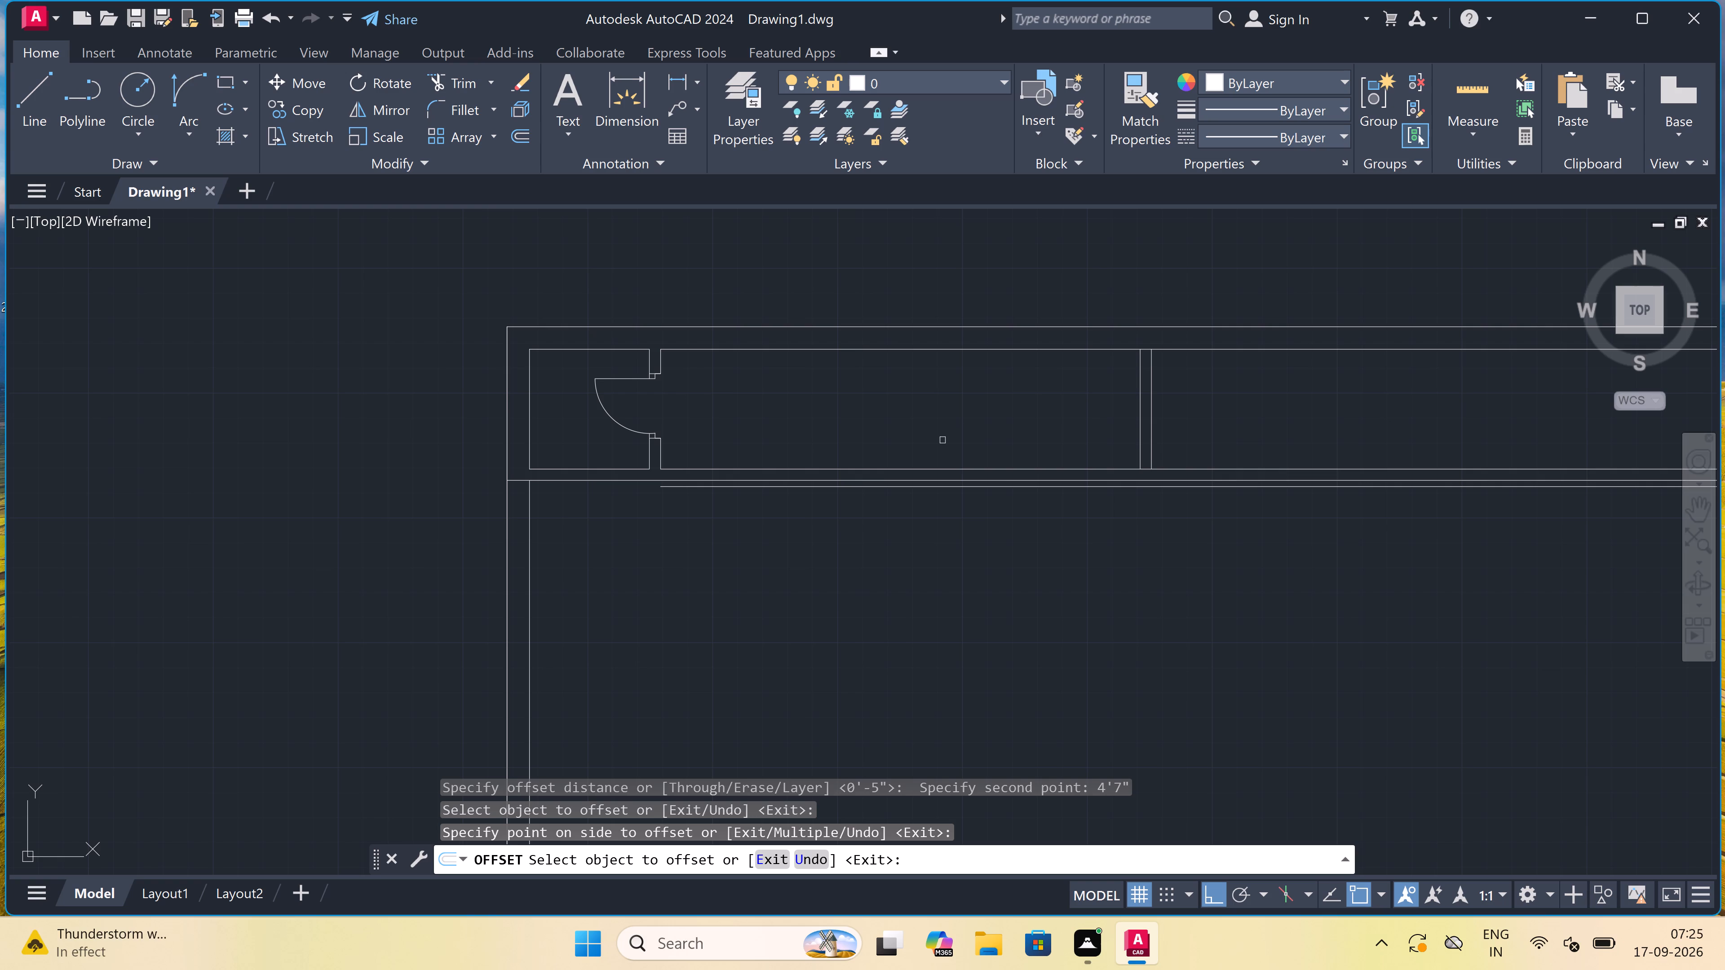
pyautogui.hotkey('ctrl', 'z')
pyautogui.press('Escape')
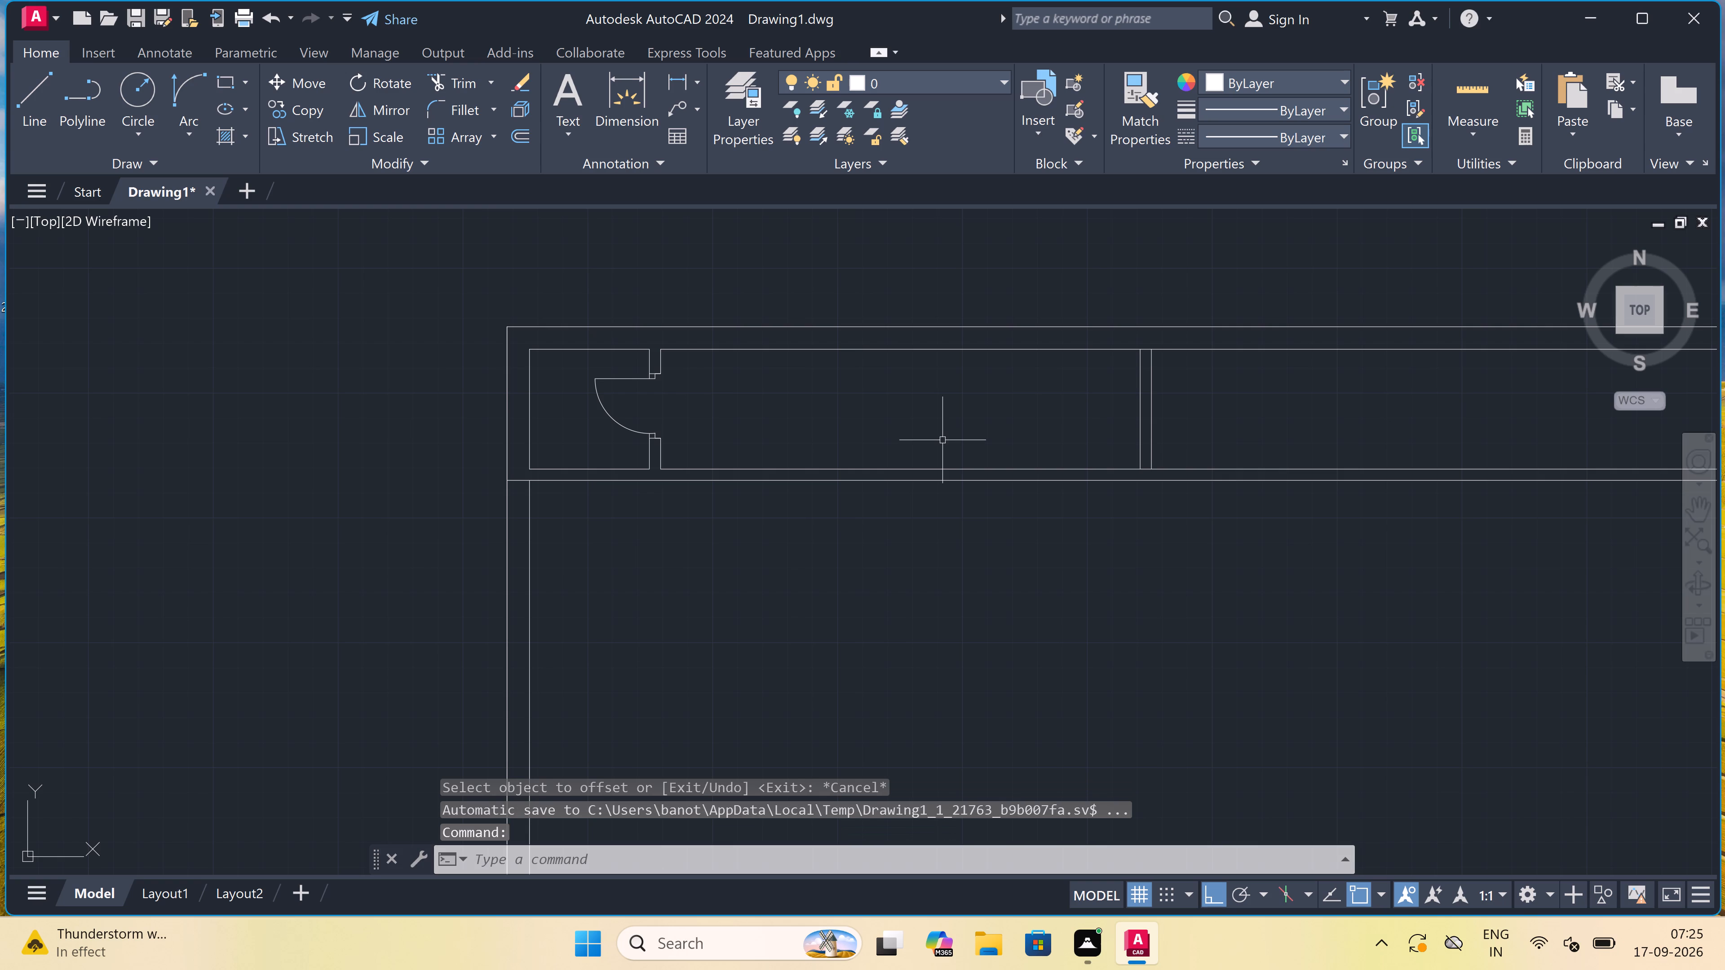
# Offset the lower line of the horizontal partition below the top rooms 14'9.5" downward.
pyautogui.write('o')
pyautogui.press('space')
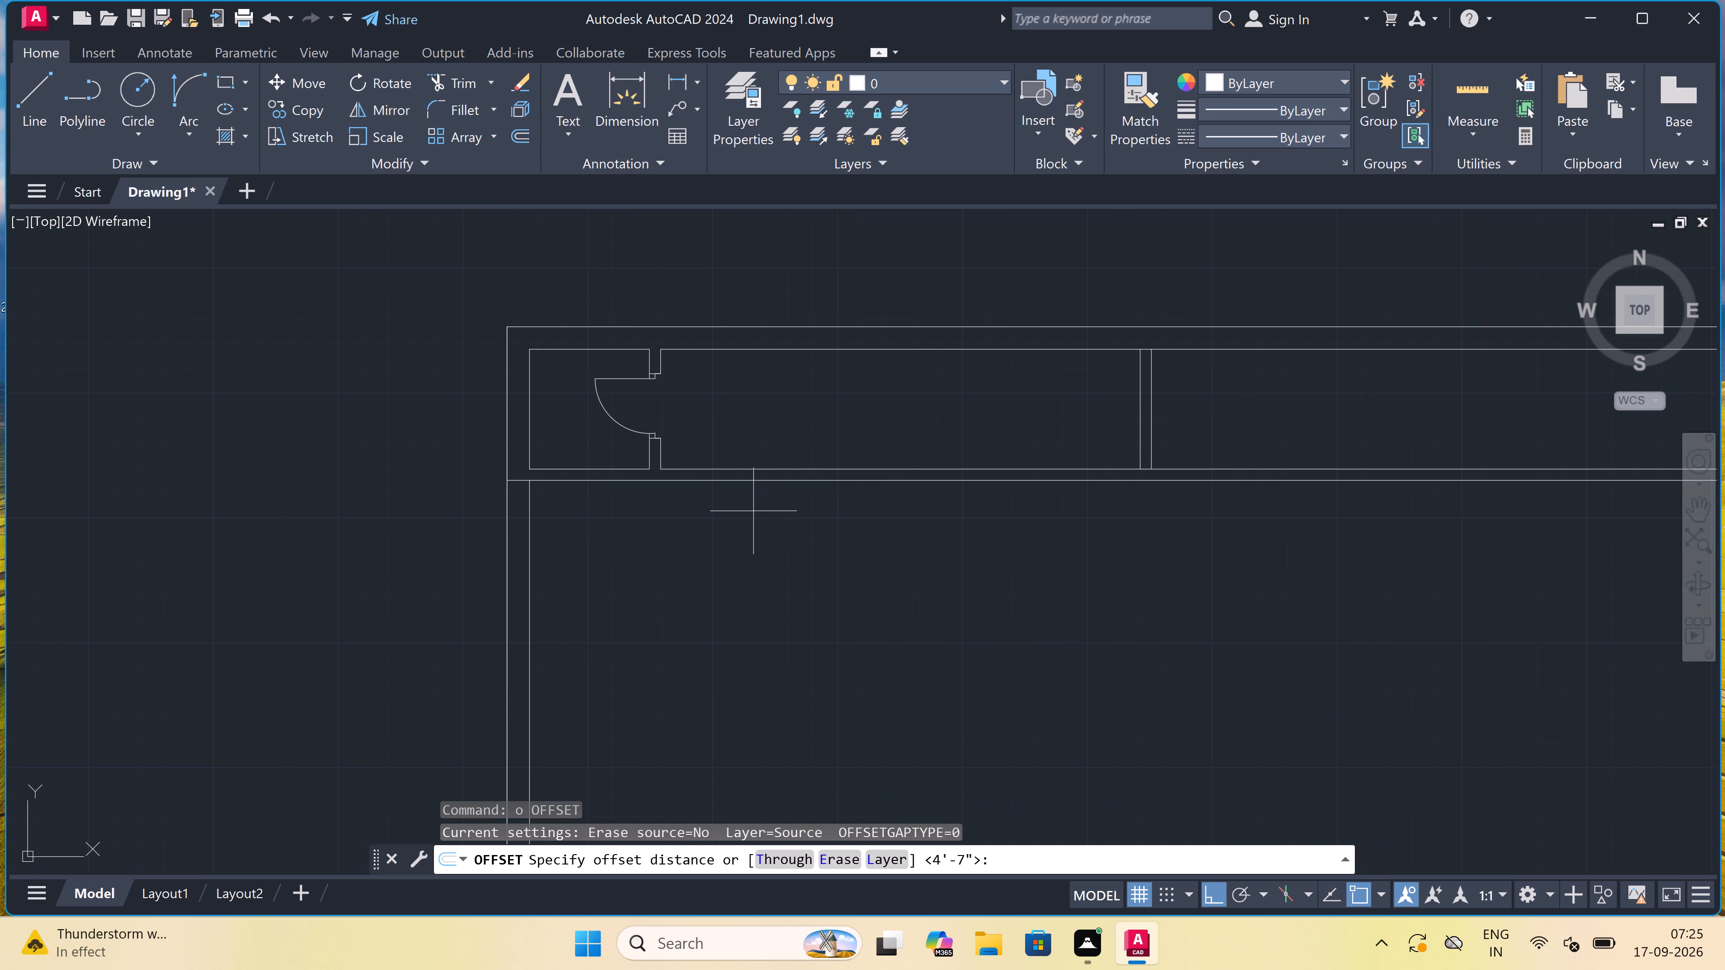
pyautogui.moveTo(725, 487); pyautogui.dragTo(725, 499)
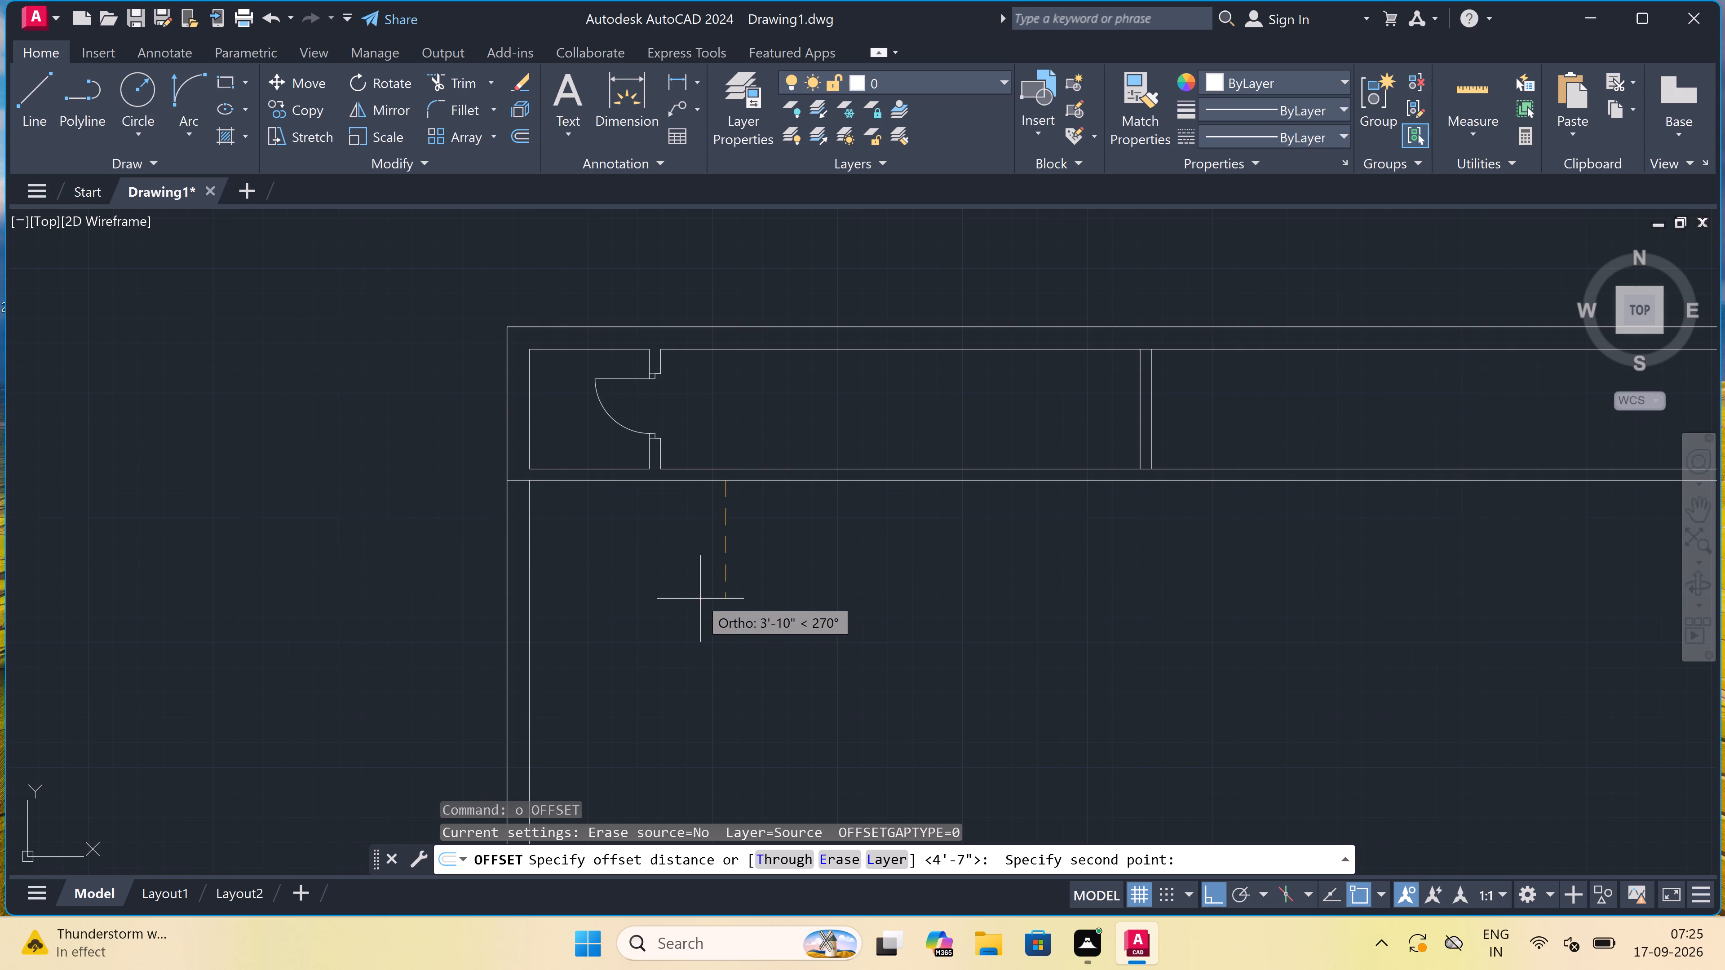
pyautogui.press('1')
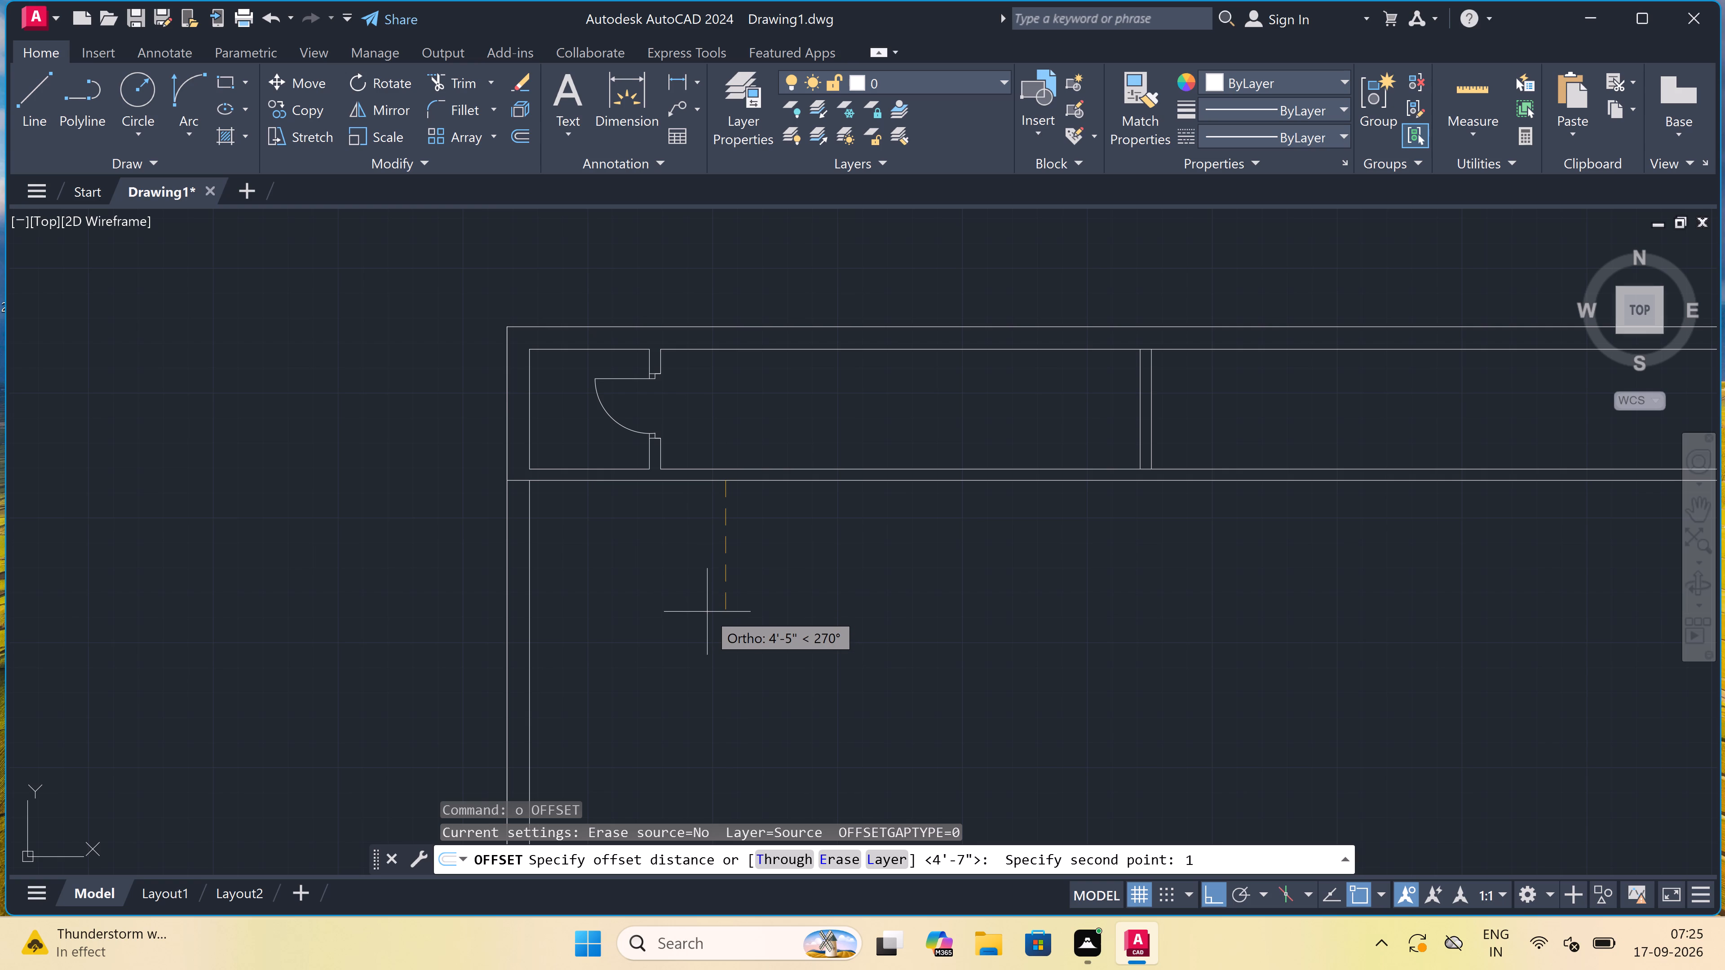
pyautogui.press('4')
pyautogui.press("'")
pyautogui.write('9.5')
pyautogui.write('"')
pyautogui.press('space')
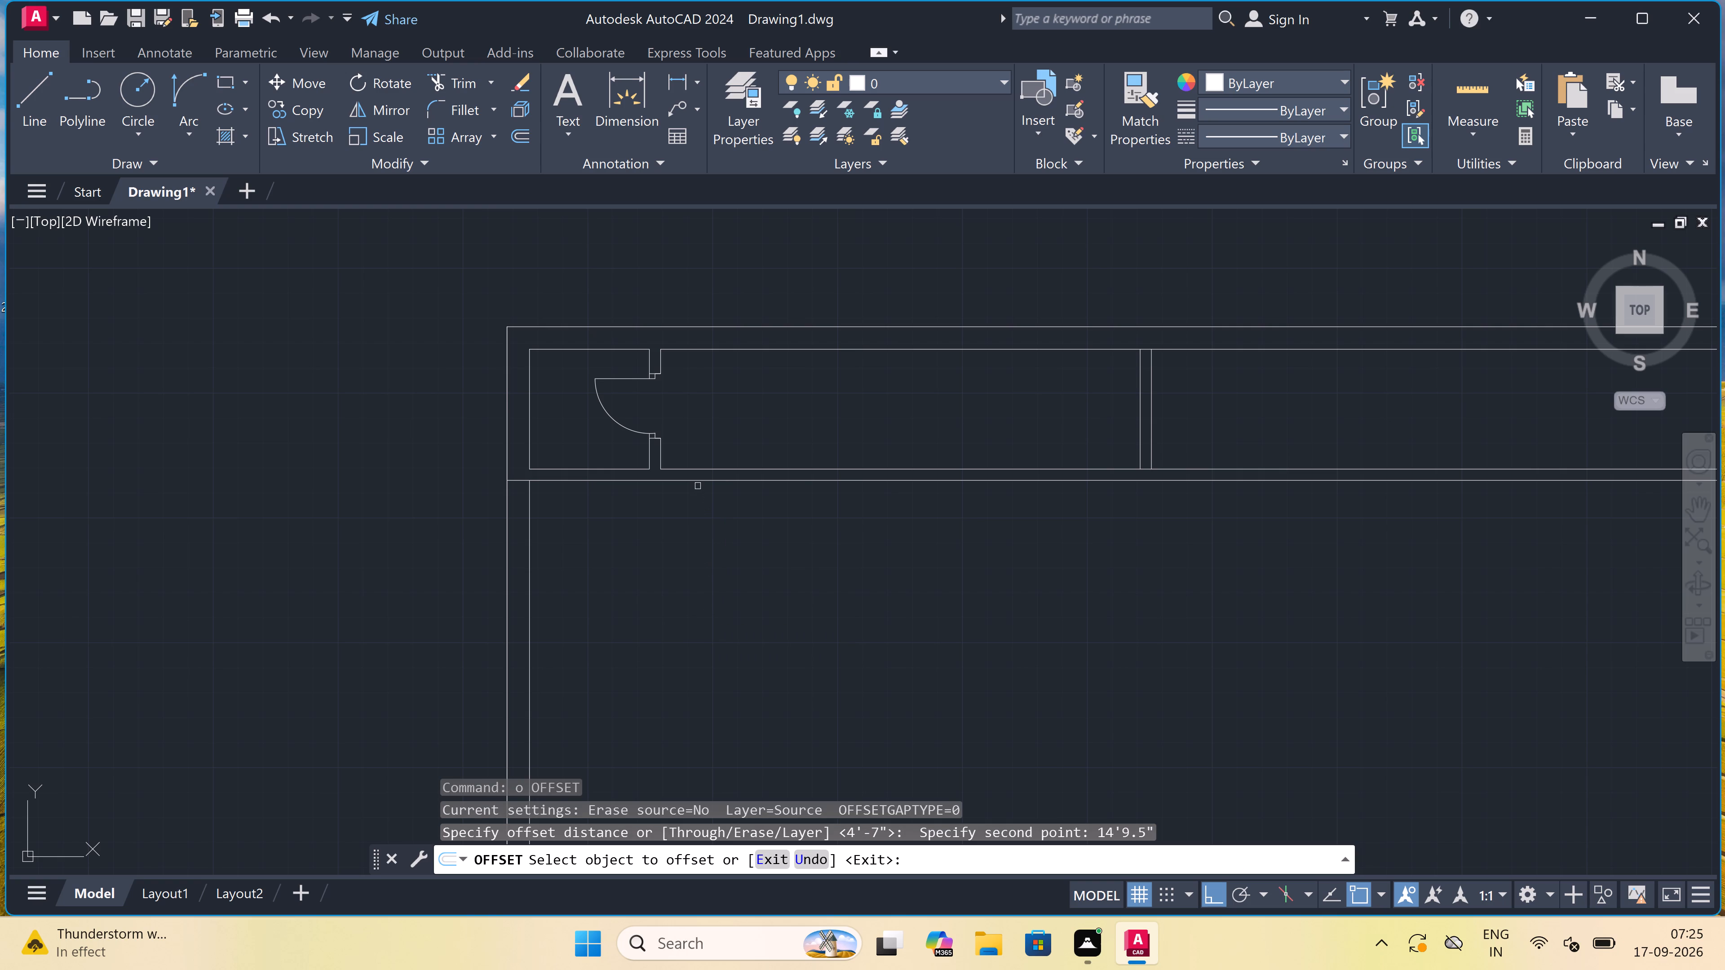
pyautogui.moveTo(698, 481); pyautogui.dragTo(698, 488)
pyautogui.click(699, 510)
pyautogui.scroll(-5, 699, 510)
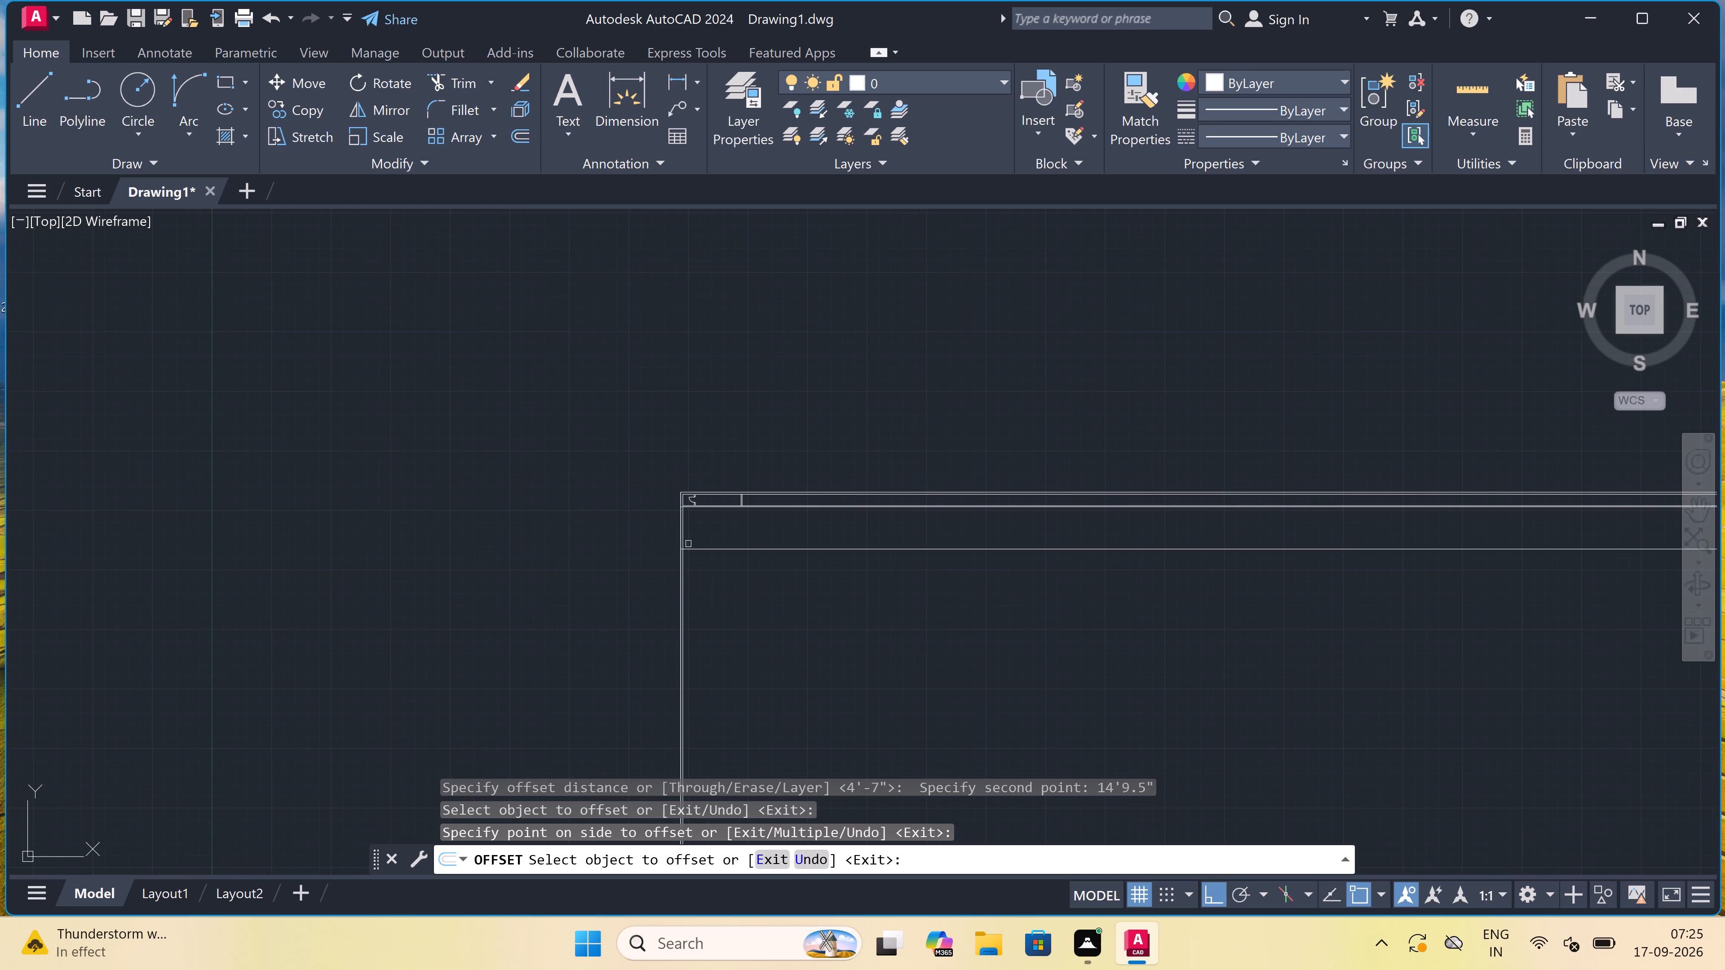
pyautogui.scroll(5, 705, 525)
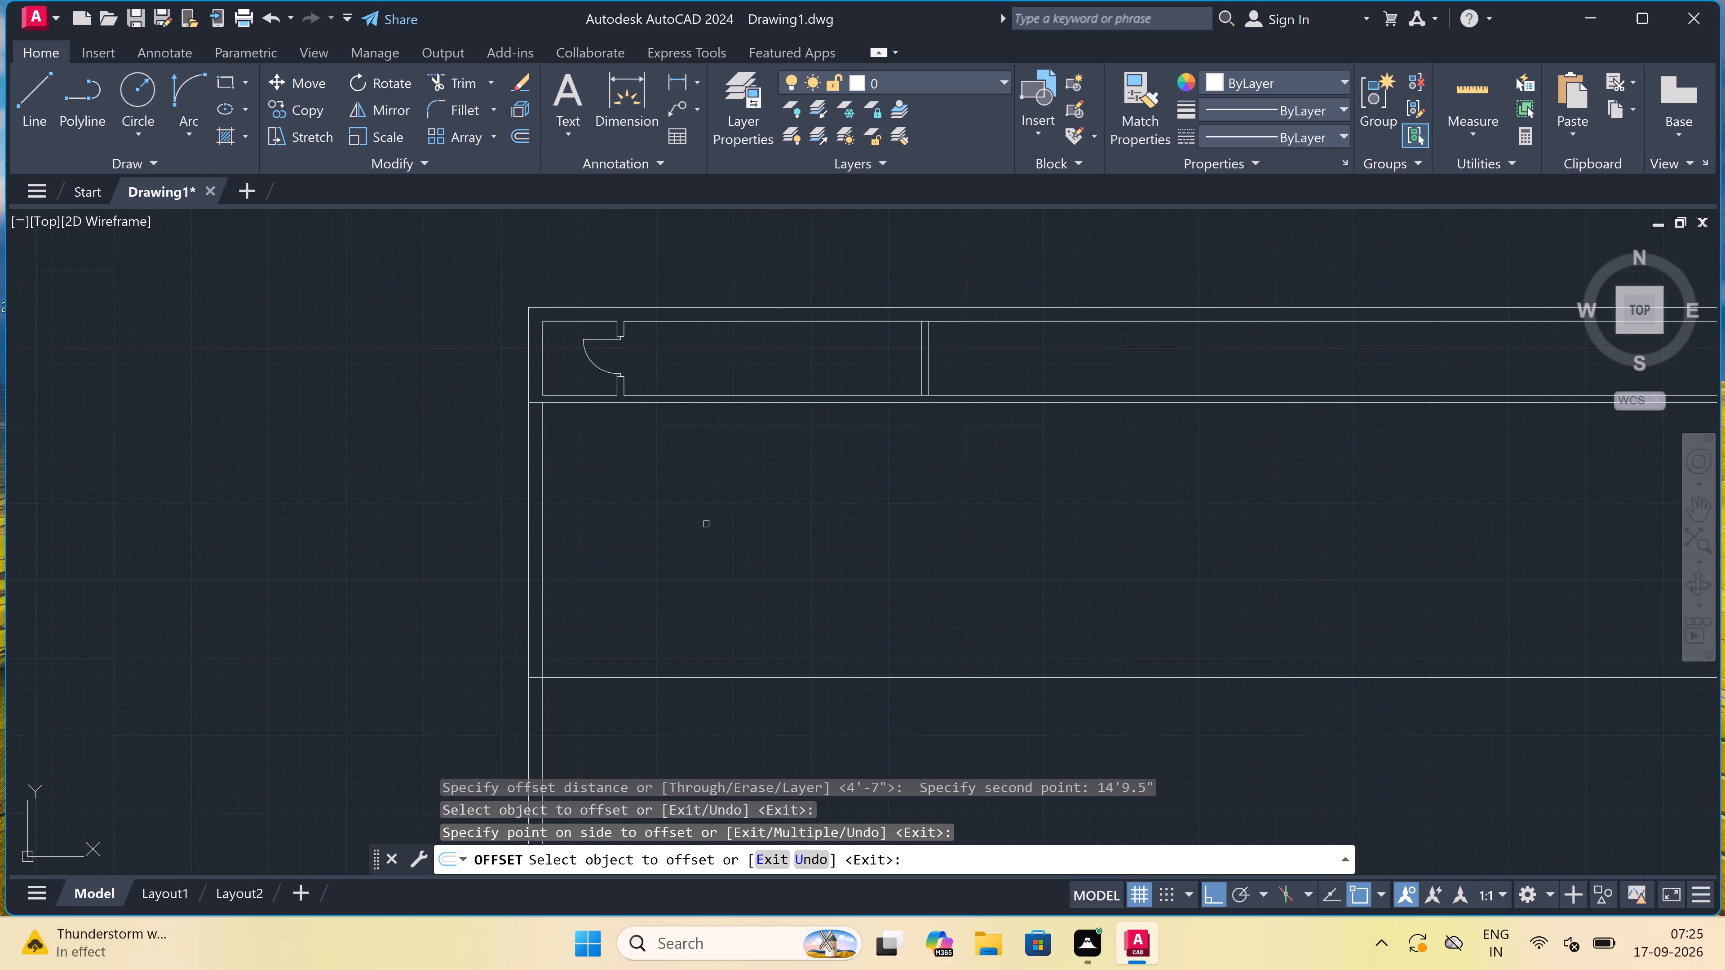
pyautogui.press('Escape')
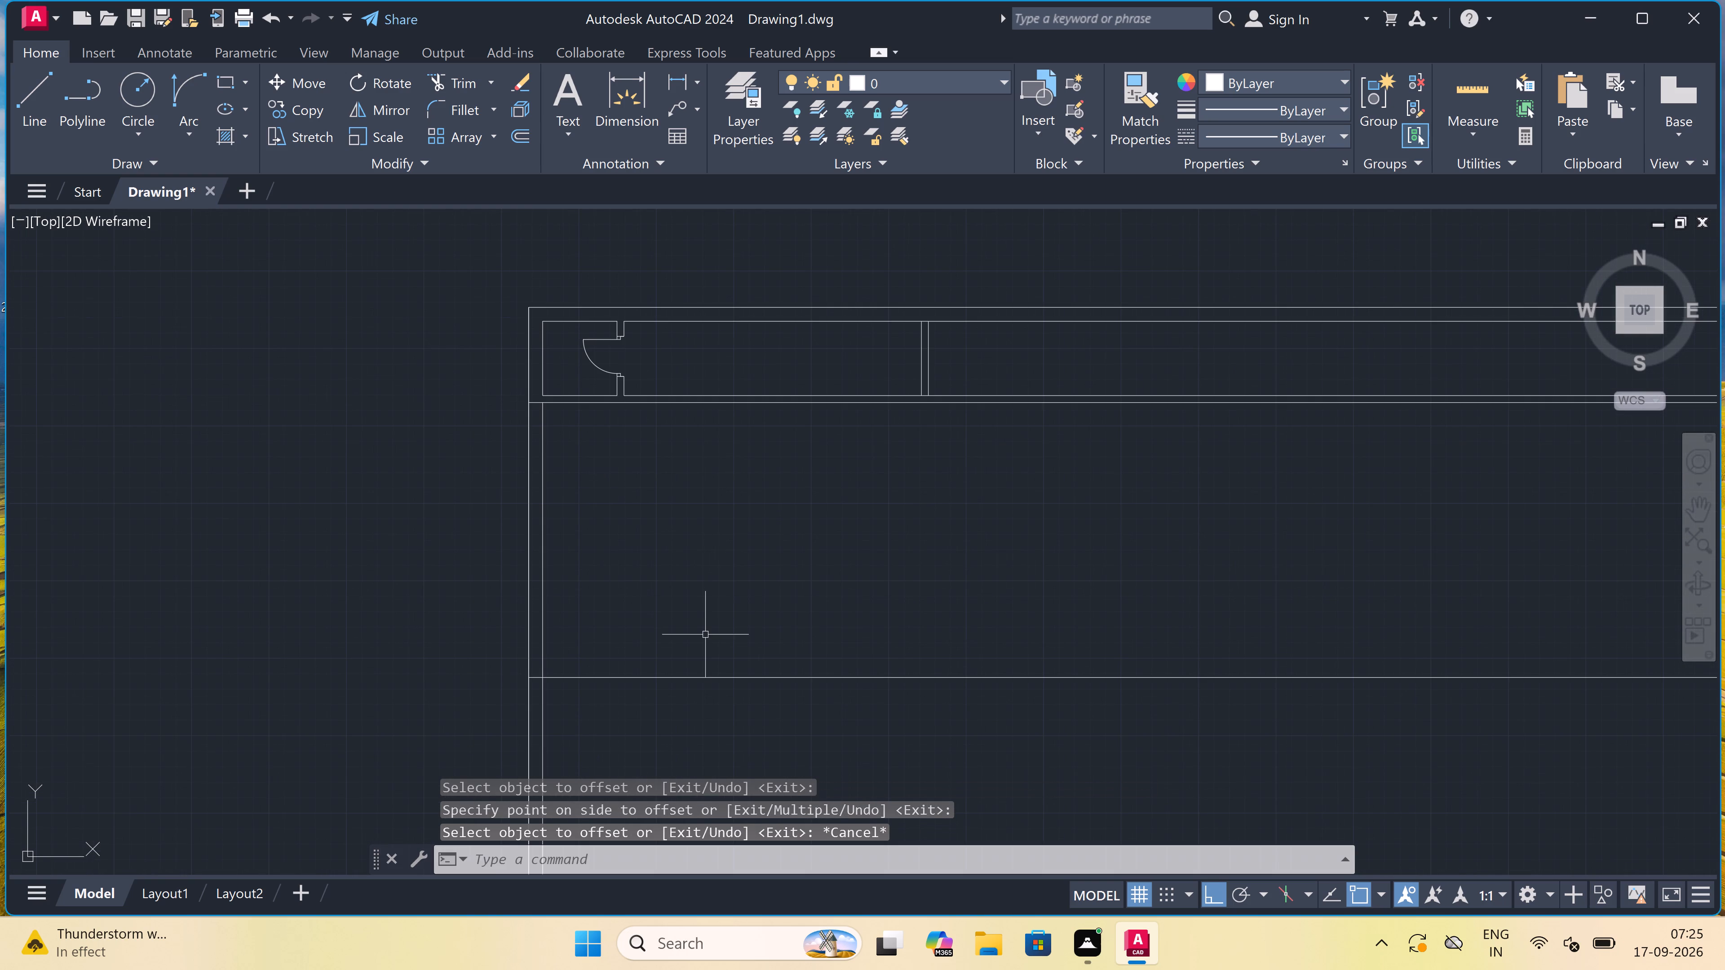
# Offset the new horizontal line 4.5" downward to give the second horizontal partition its thickness.
pyautogui.press('space')
pyautogui.moveTo(703, 672); pyautogui.dragTo(705, 676)
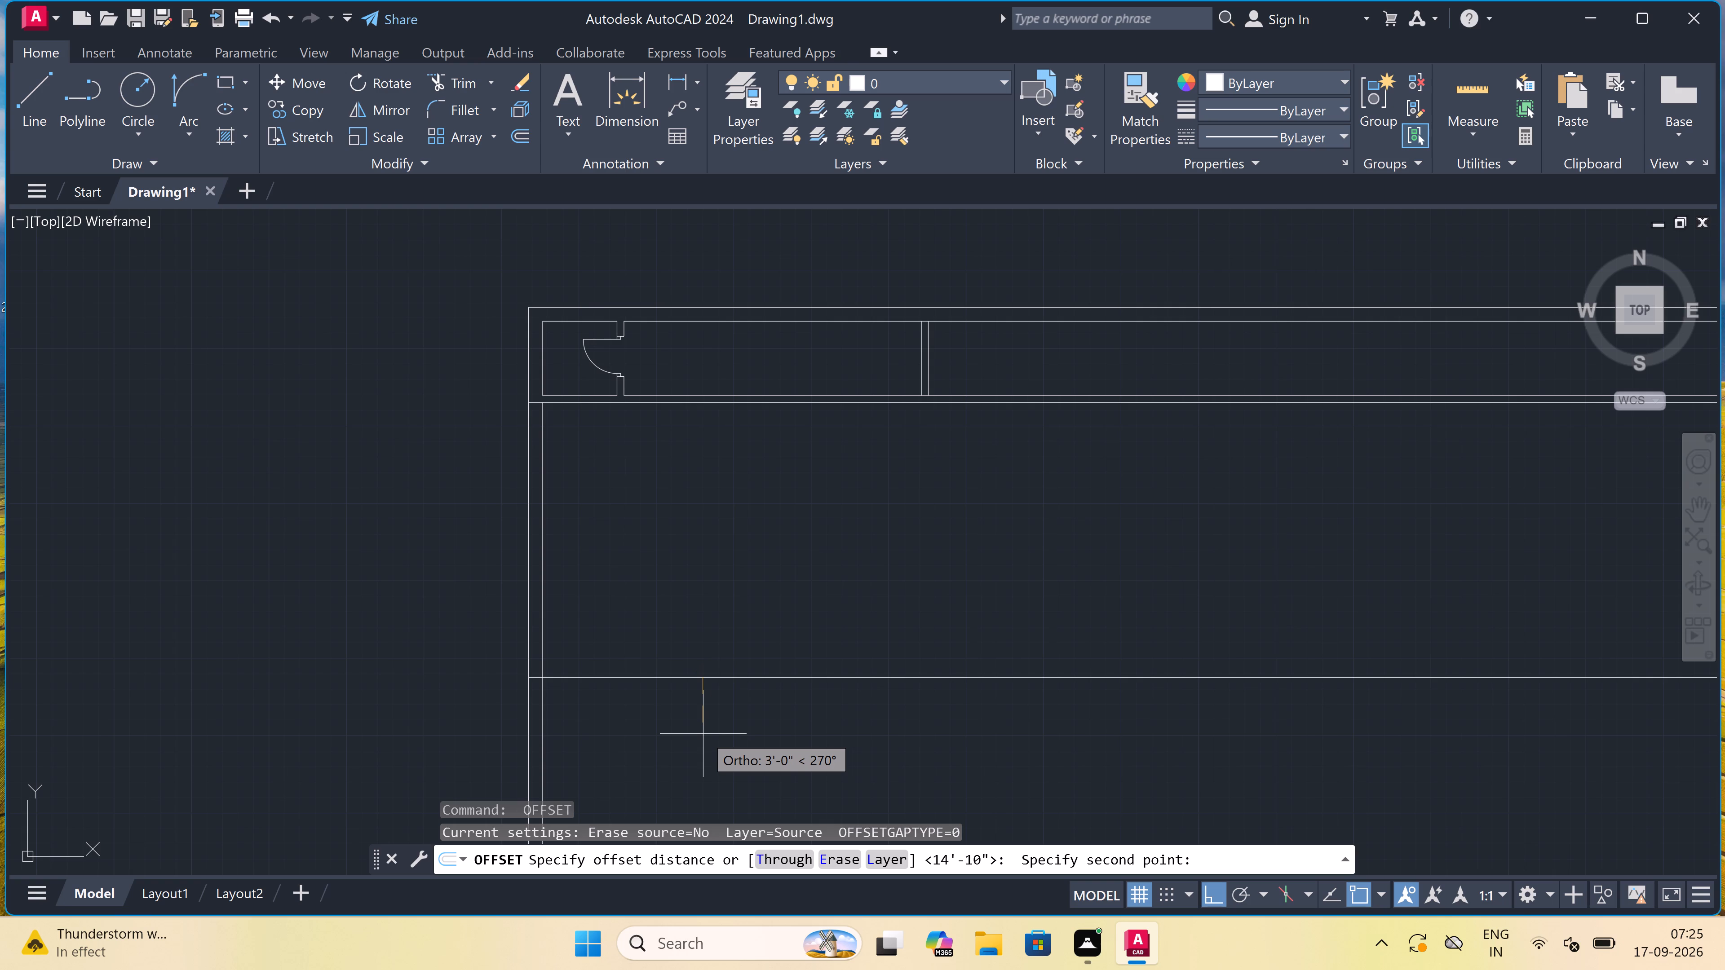
pyautogui.write('4.5')
pyautogui.write('"')
pyautogui.press('space')
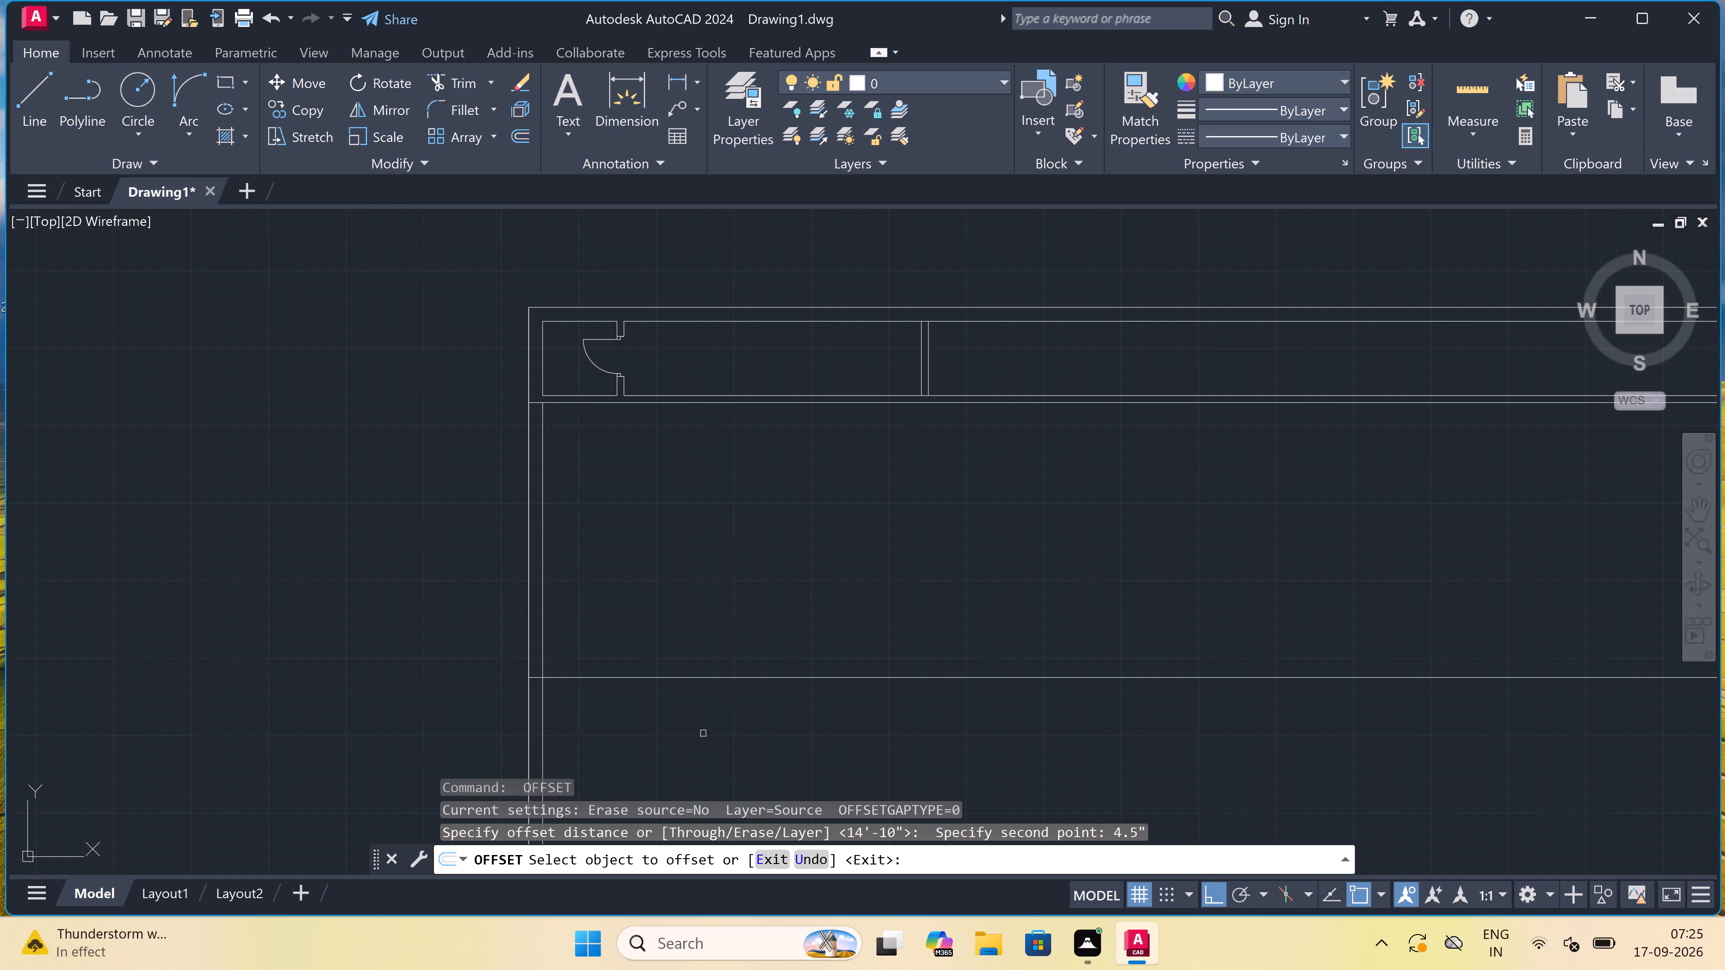
pyautogui.click(658, 677)
pyautogui.click(649, 694)
pyautogui.press('Escape')
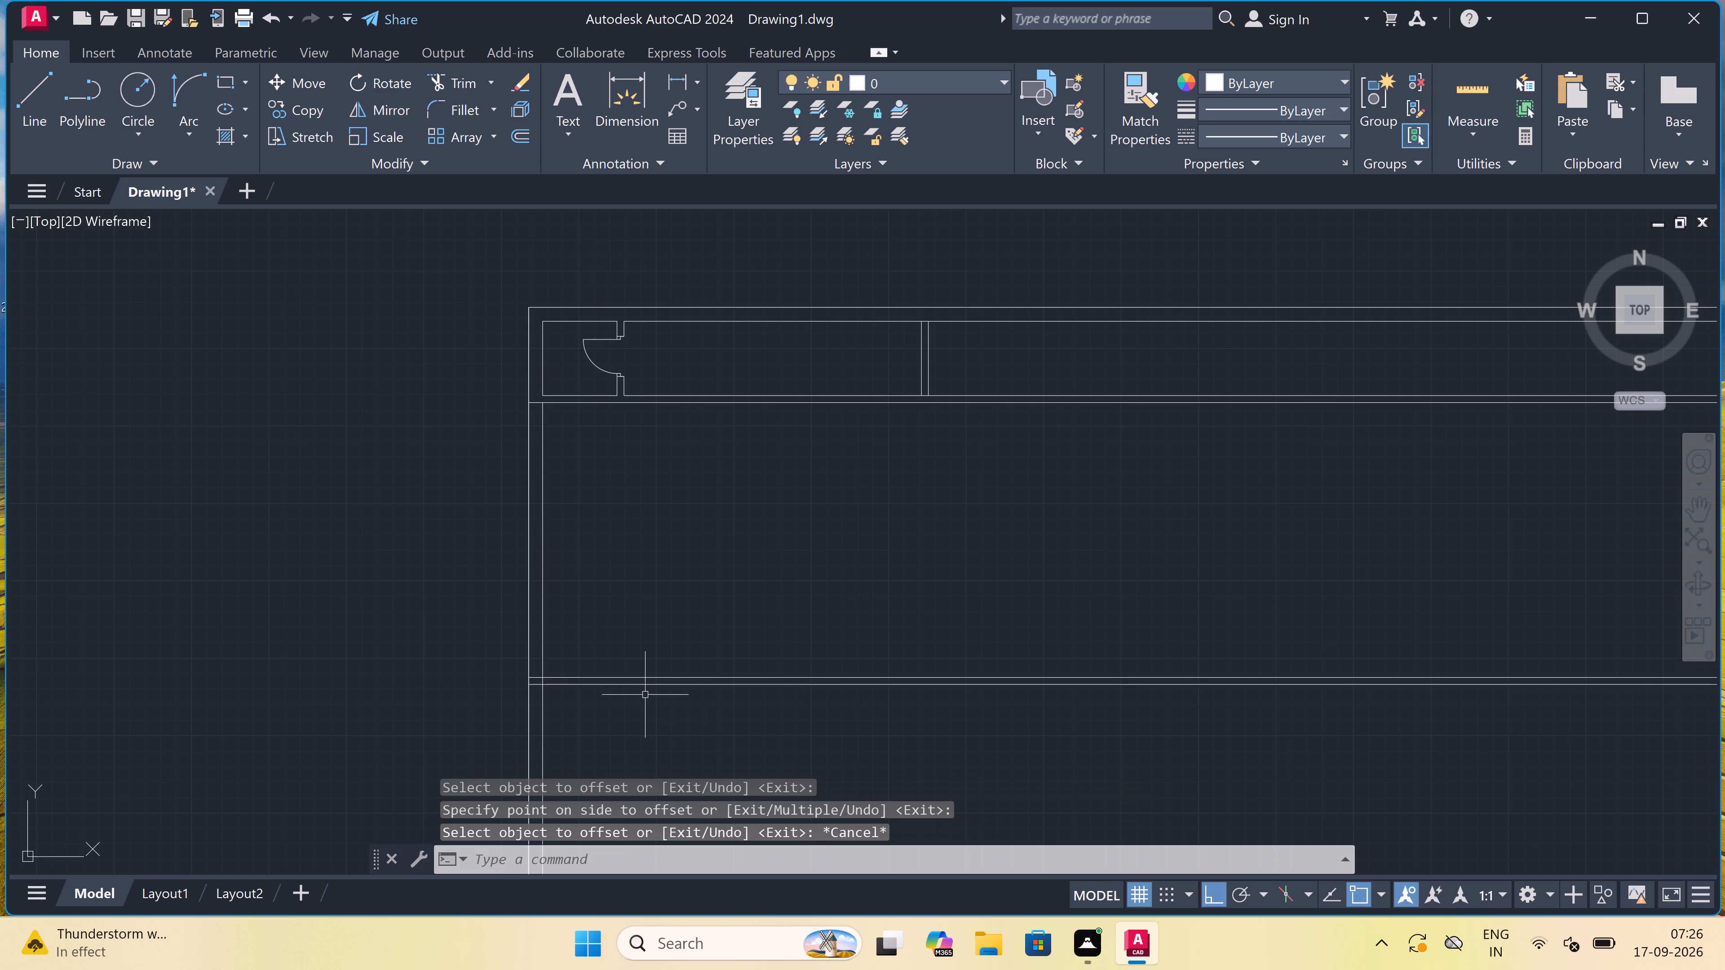
# Offset the inner line of the left exterior wall 12' to the right, below the top rooms.
pyautogui.press('o')
pyautogui.press('space')
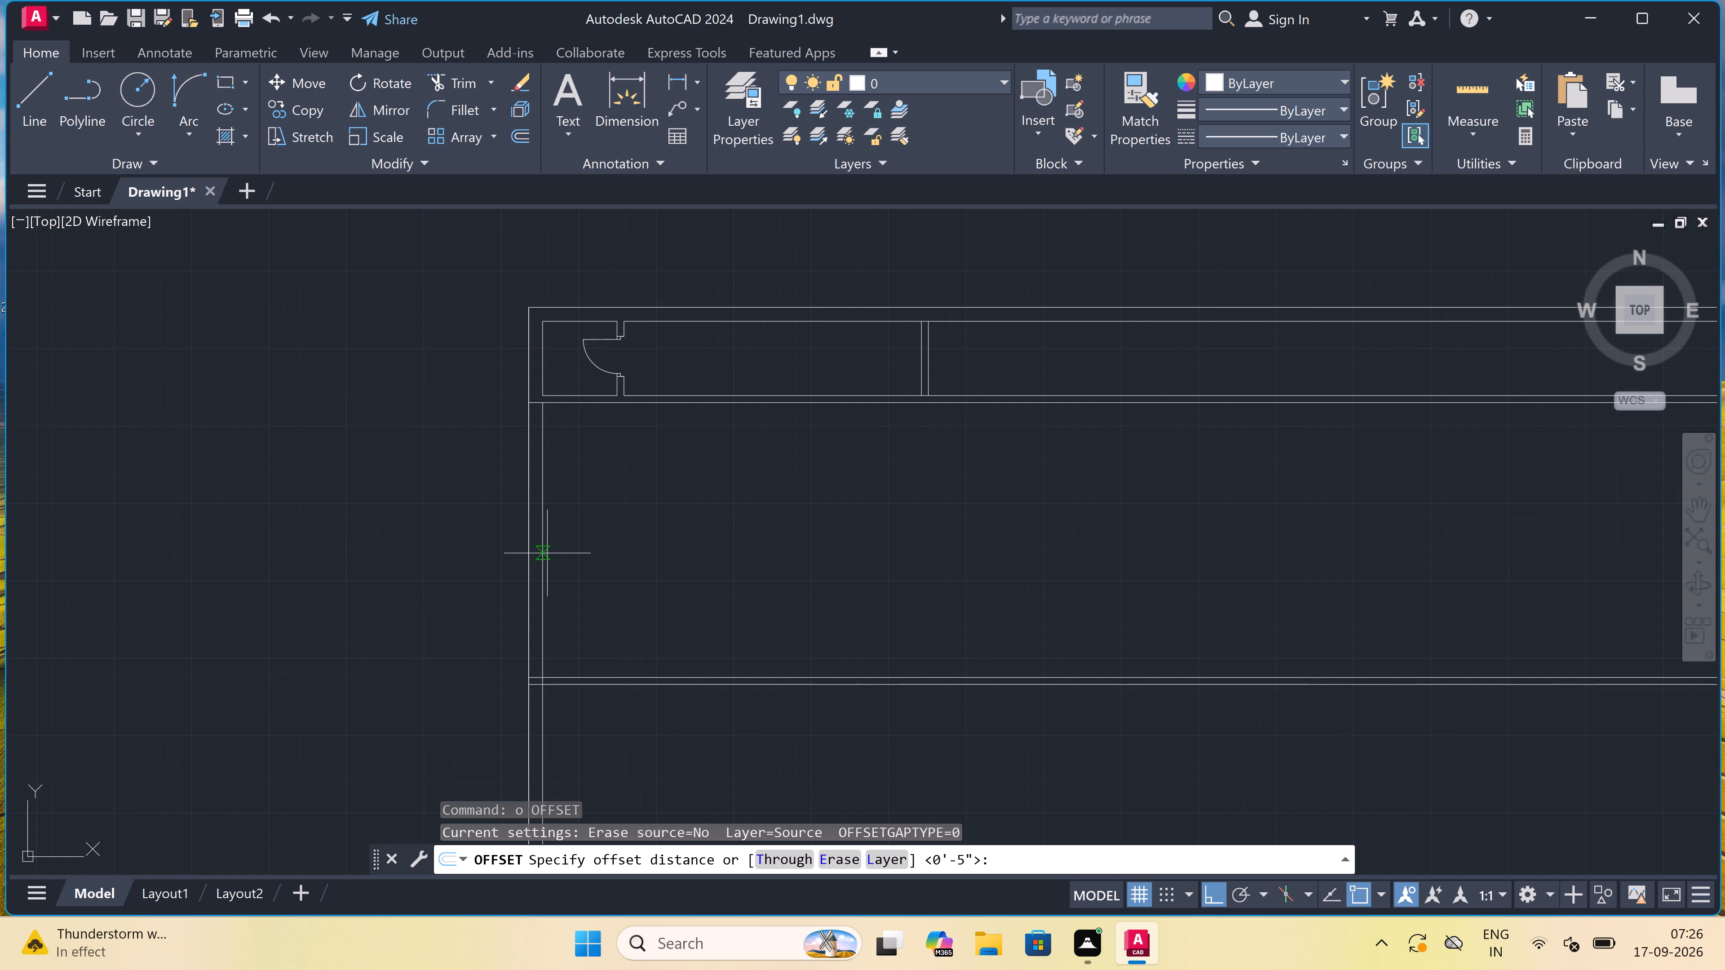
pyautogui.click(547, 553)
pyautogui.write("12'")
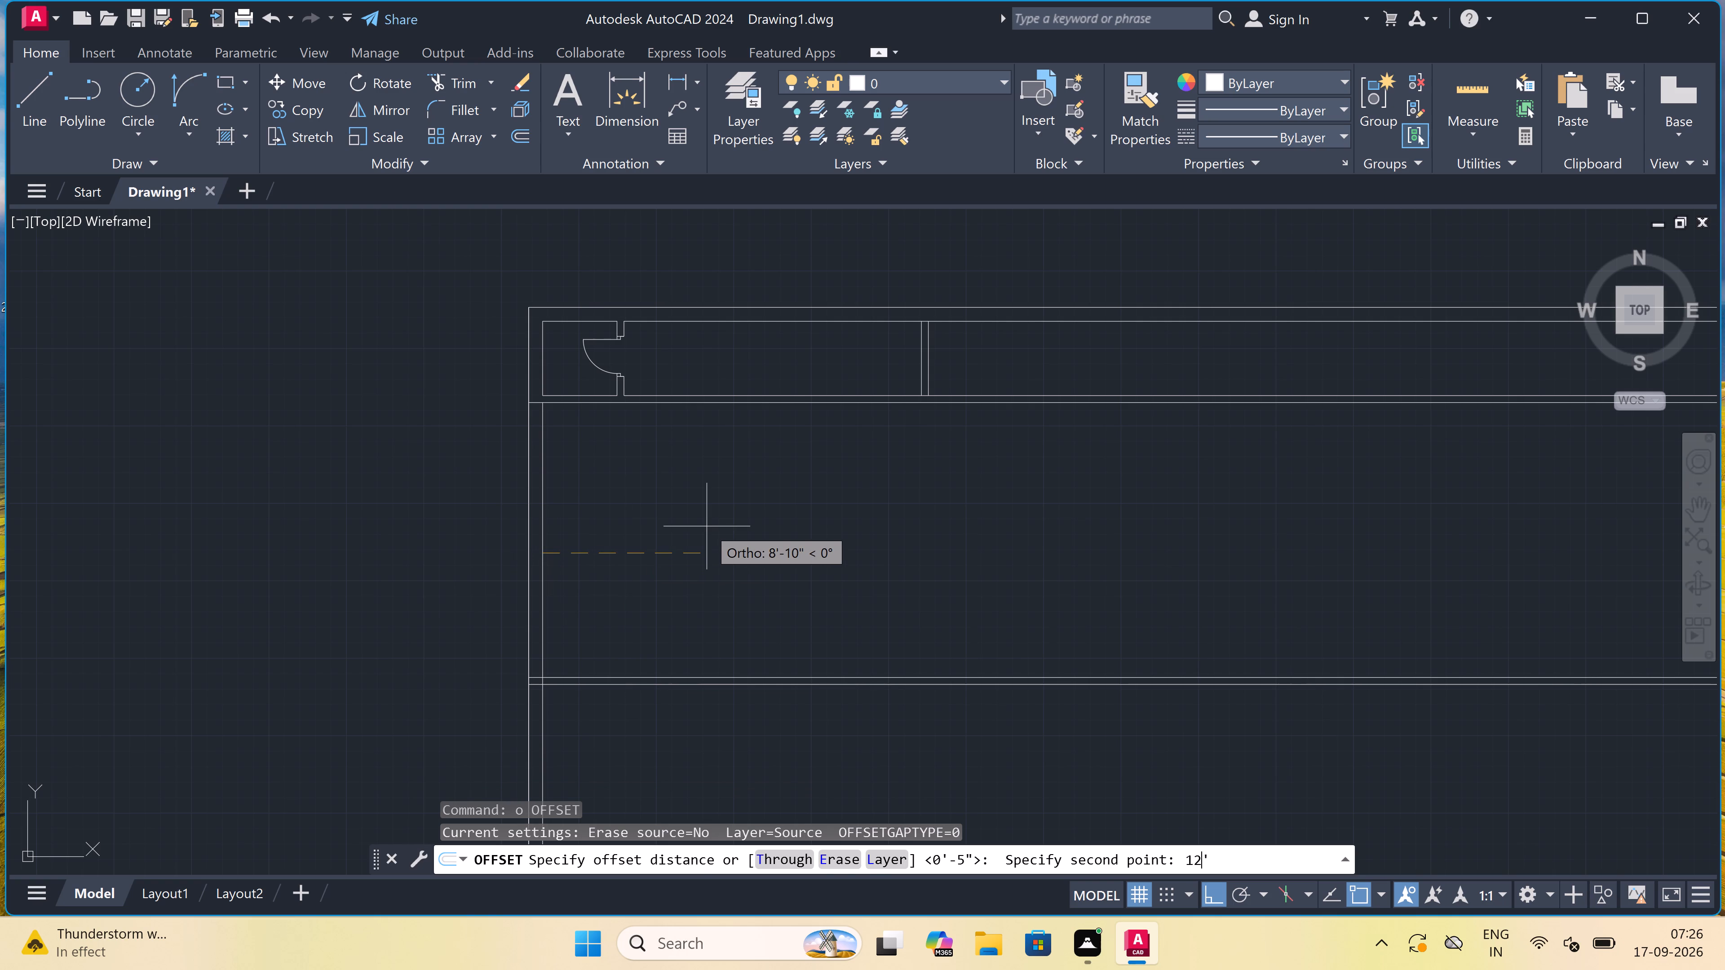
pyautogui.press('space')
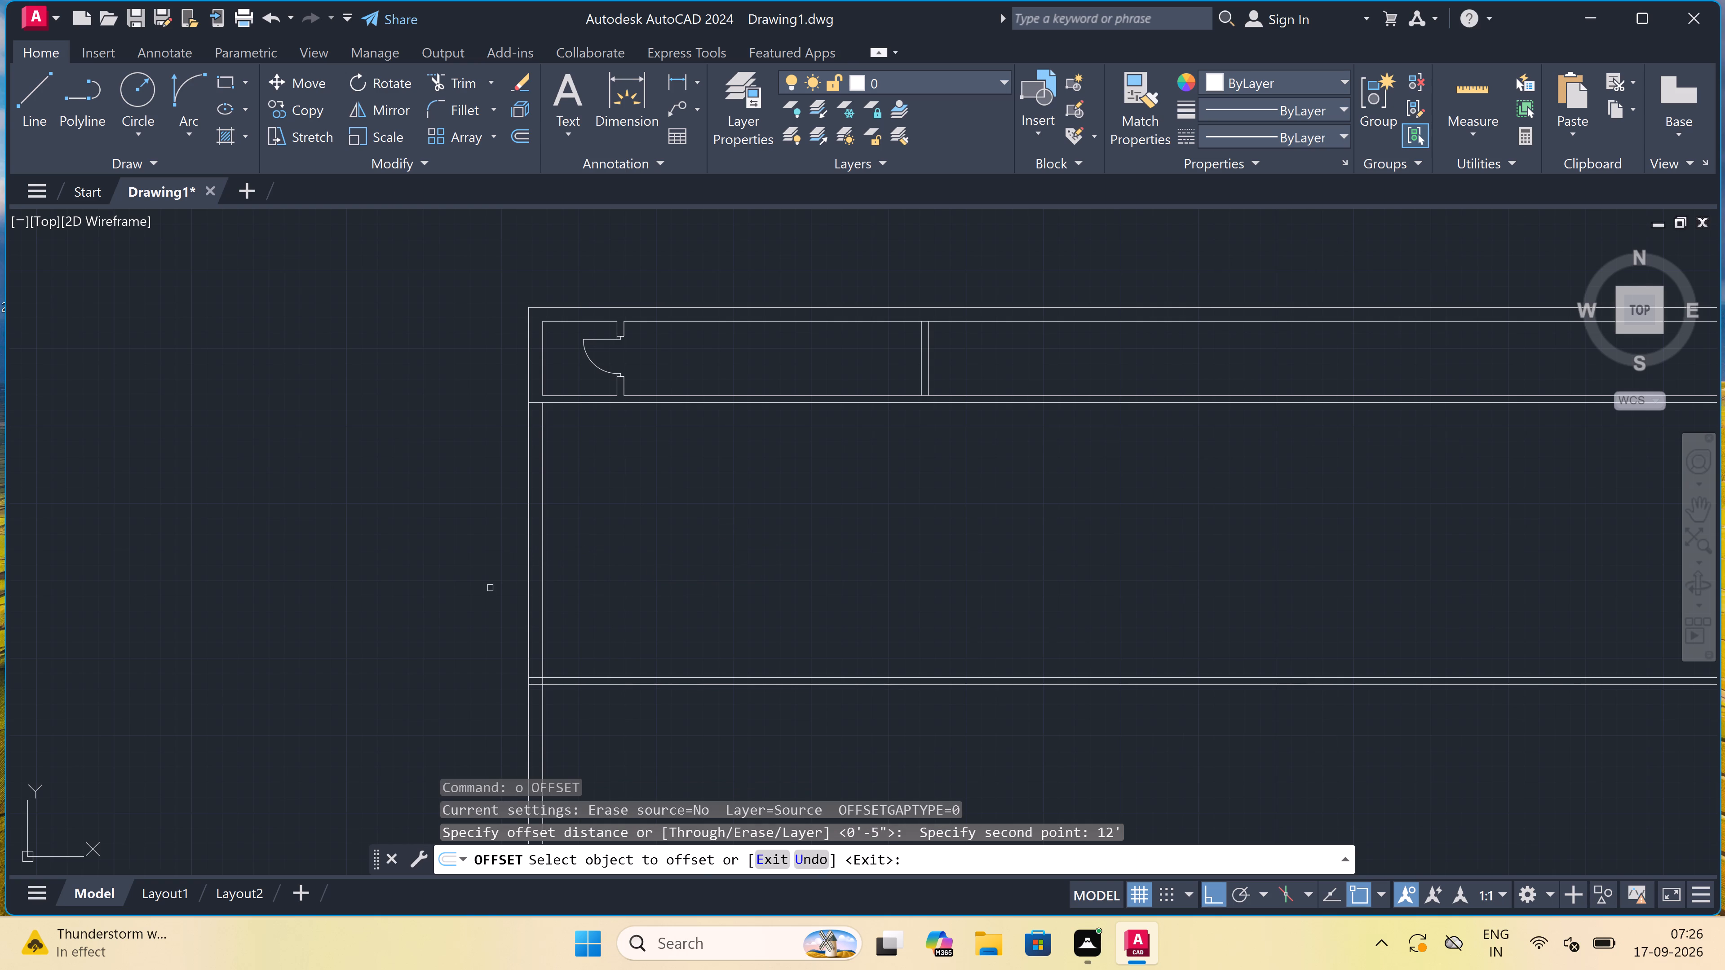
pyautogui.click(542, 553)
pyautogui.moveTo(699, 521); pyautogui.dragTo(702, 524)
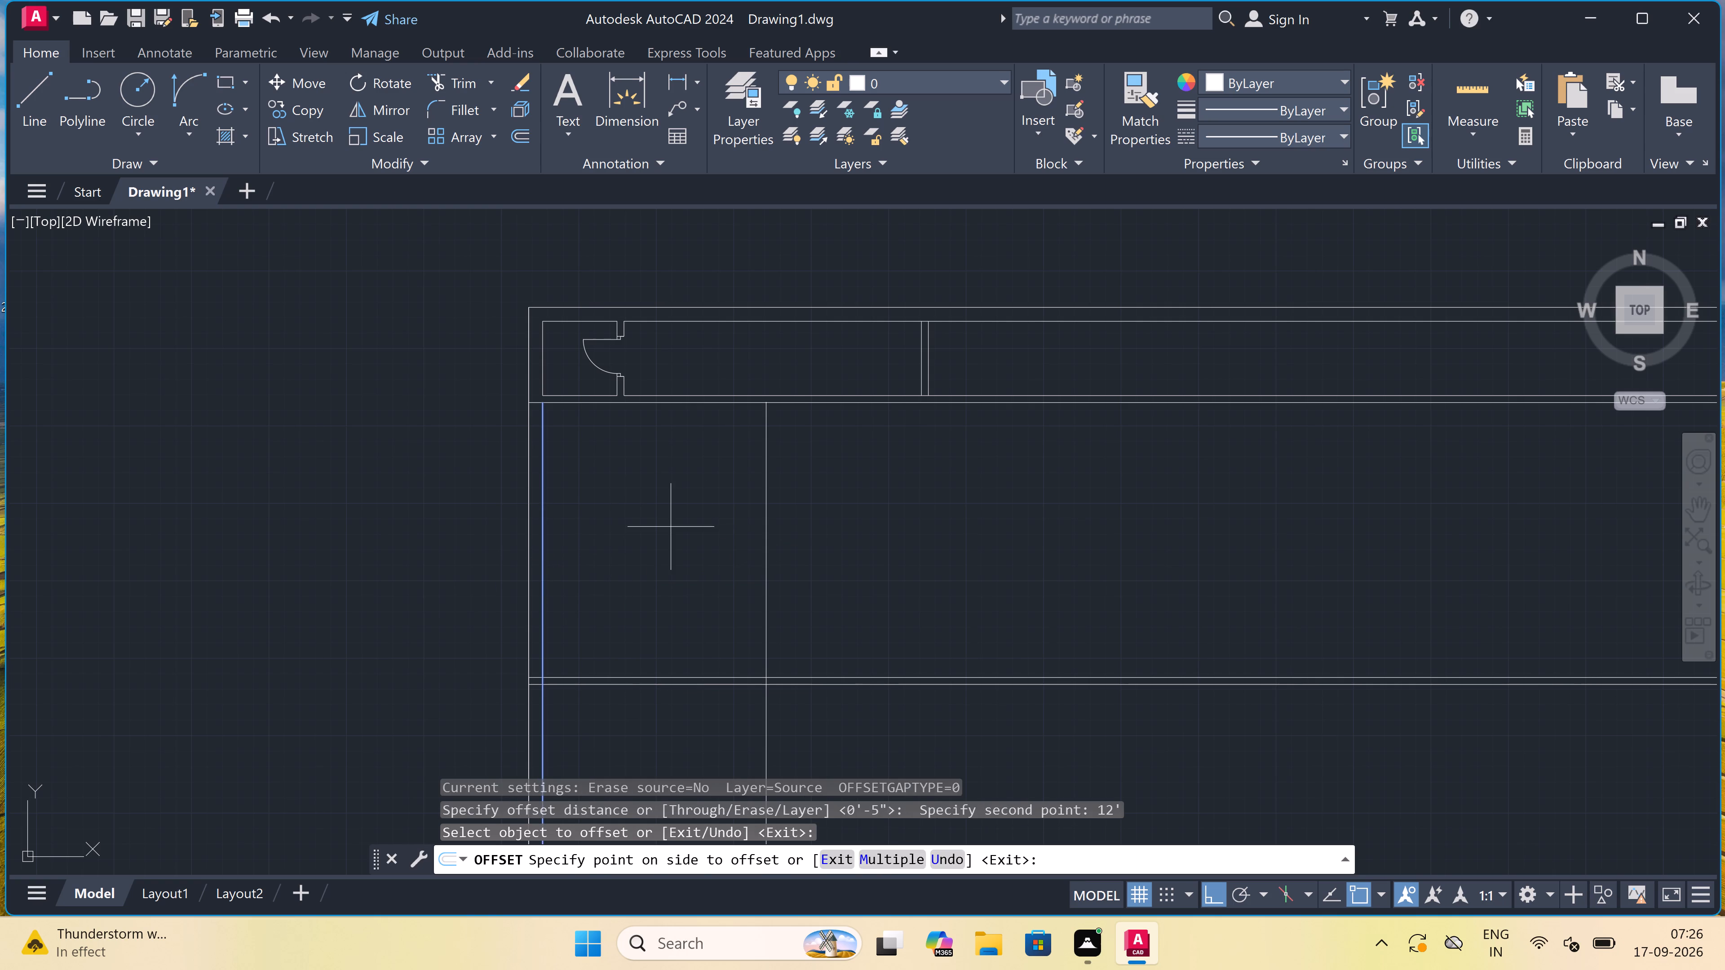
pyautogui.moveTo(702, 524); pyautogui.dragTo(705, 526)
pyautogui.press('Escape')
# Offset the new vertical line 4.5" to the right to give the vertical partition its thickness.
pyautogui.press('space')
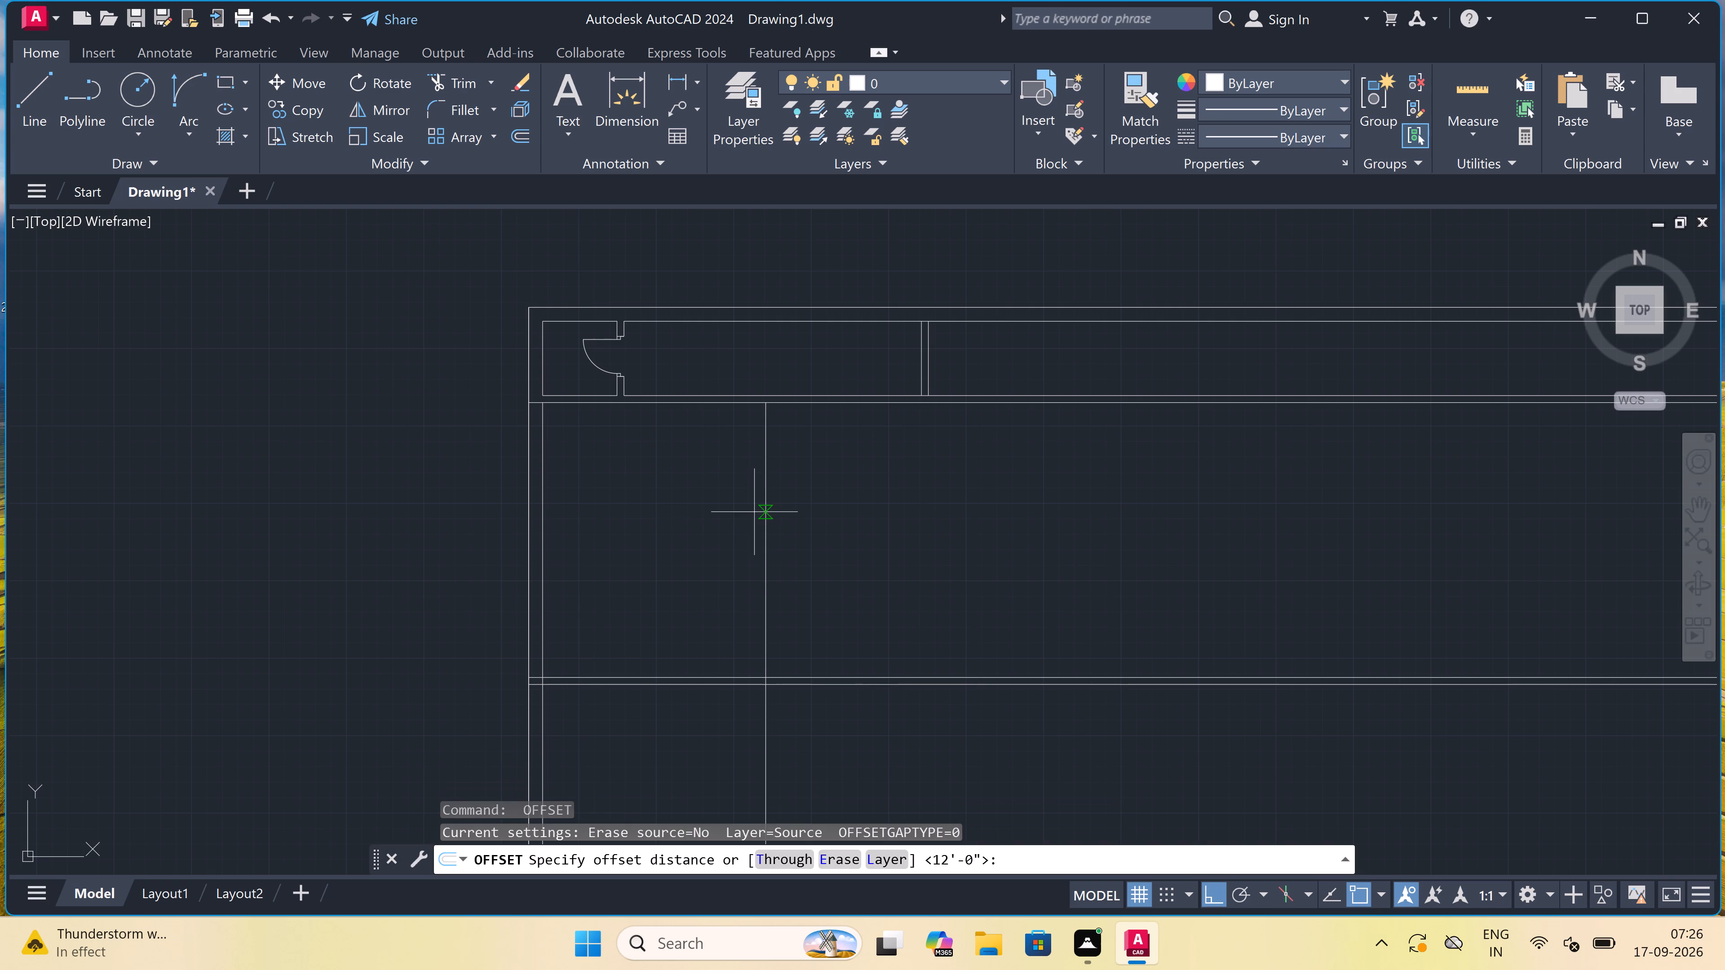
pyautogui.click(771, 504)
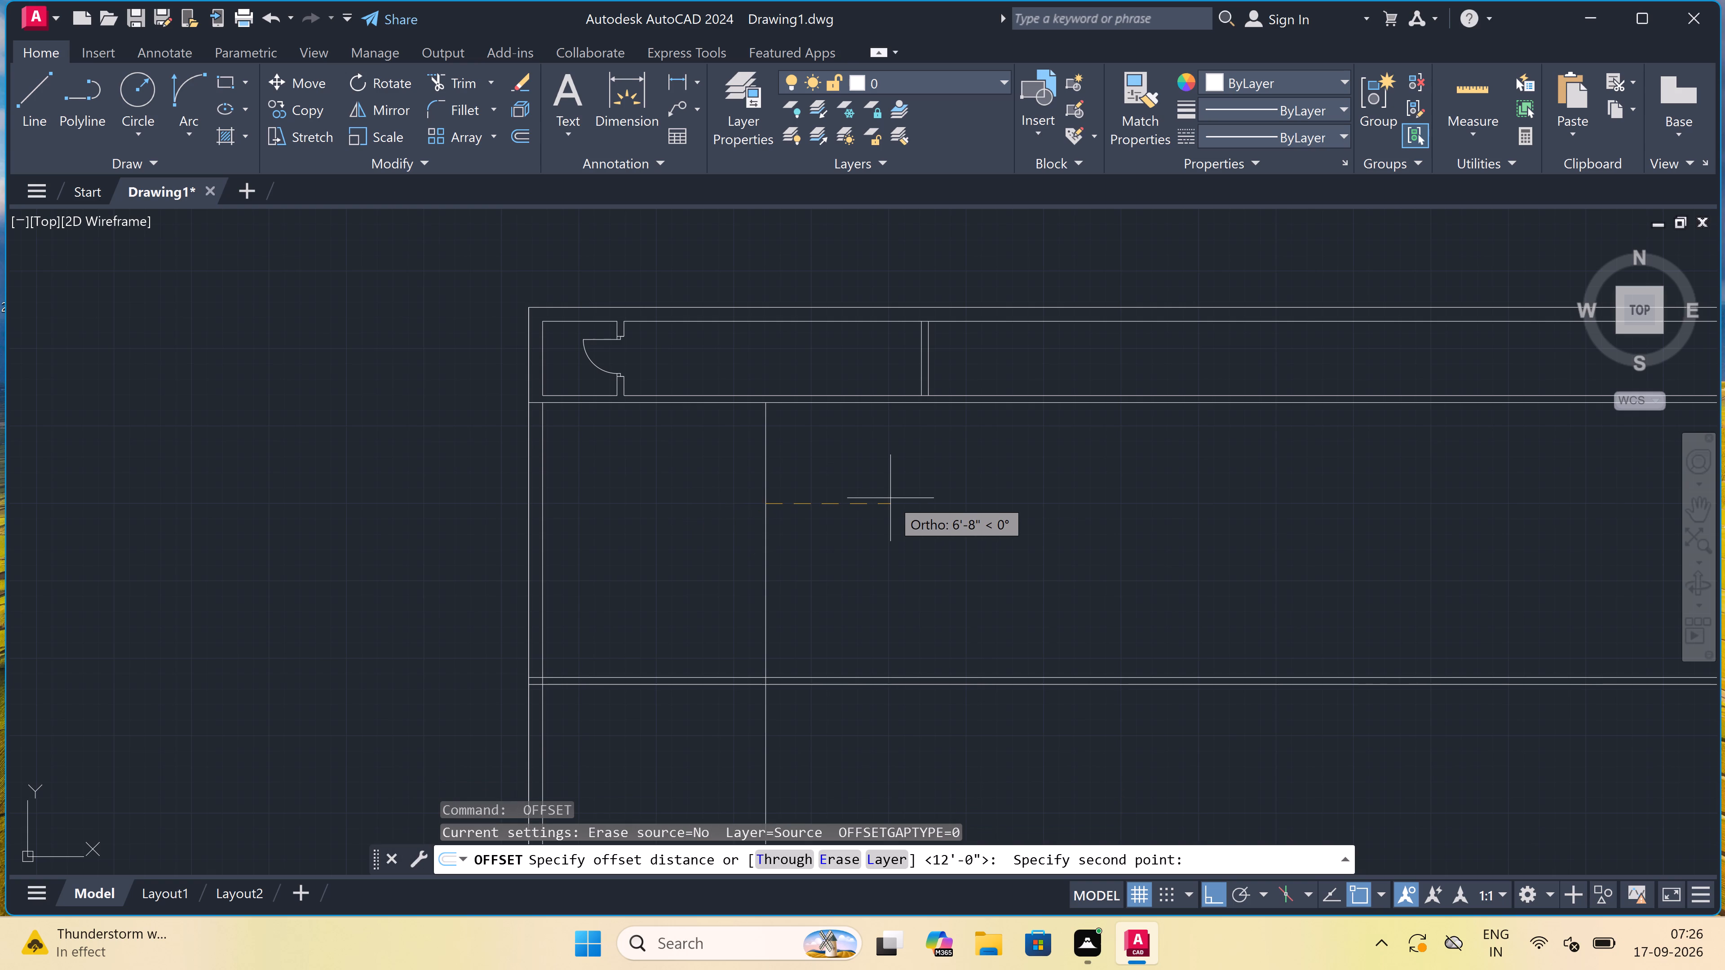
pyautogui.write('4.5')
pyautogui.hotkey('shift', '"')
pyautogui.press('space')
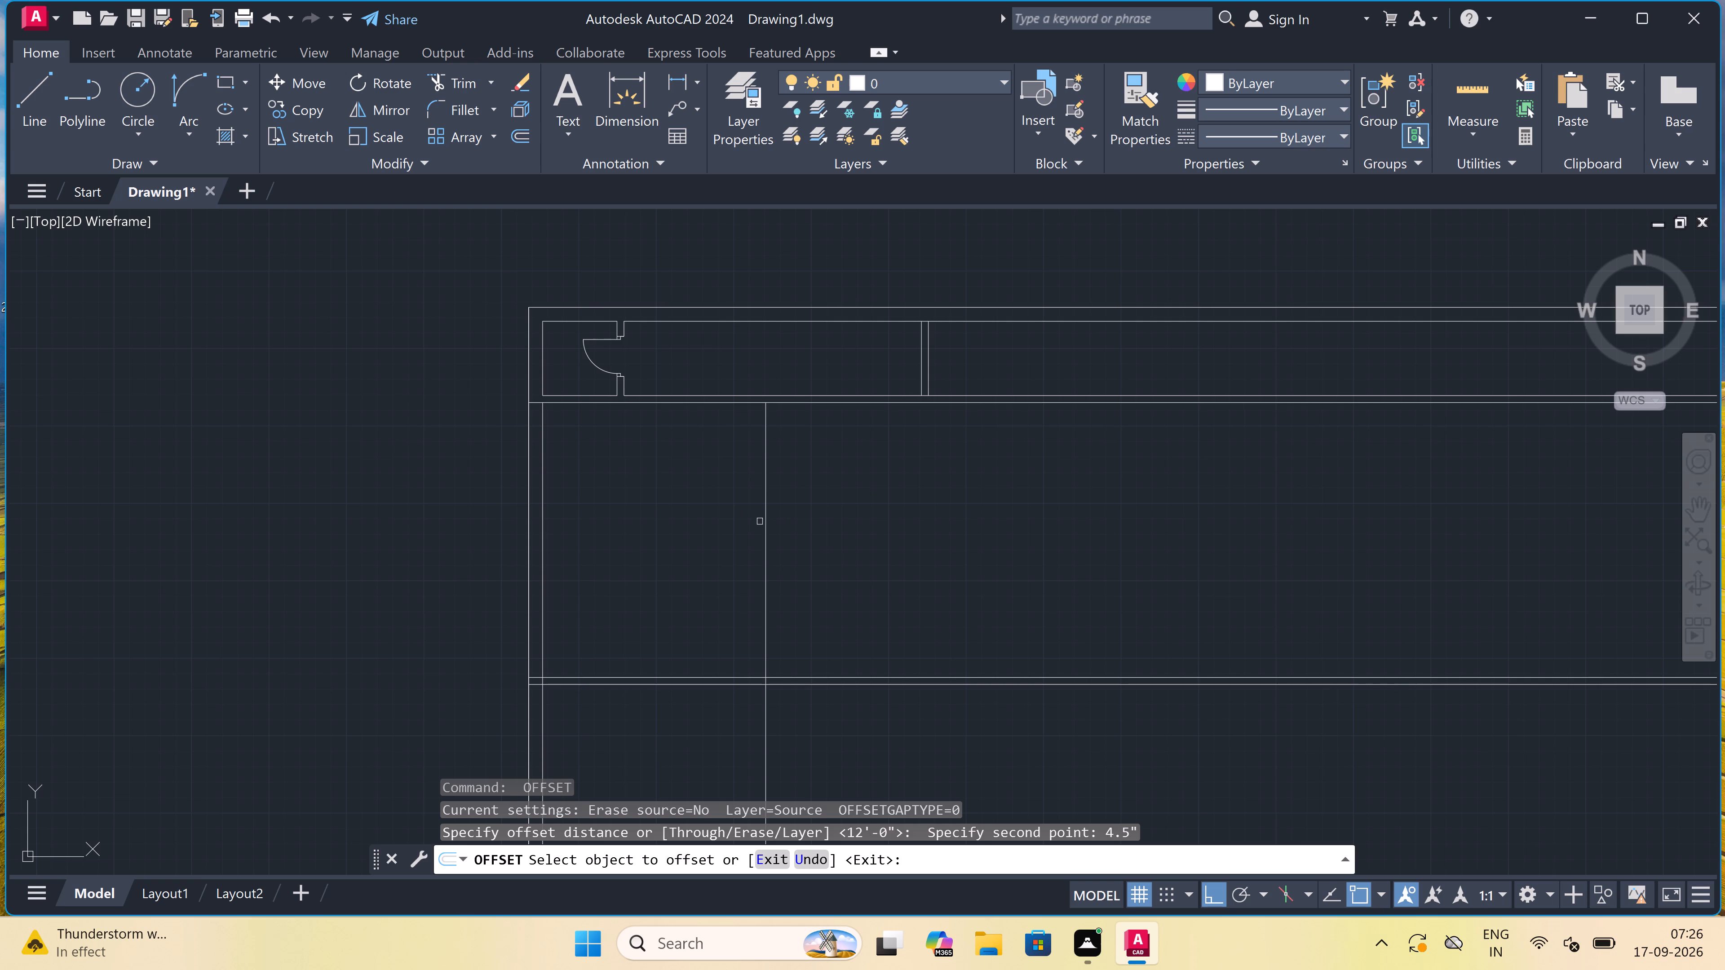
pyautogui.moveTo(764, 520); pyautogui.dragTo(769, 520)
pyautogui.moveTo(825, 511); pyautogui.dragTo(870, 499)
pyautogui.click(899, 491)
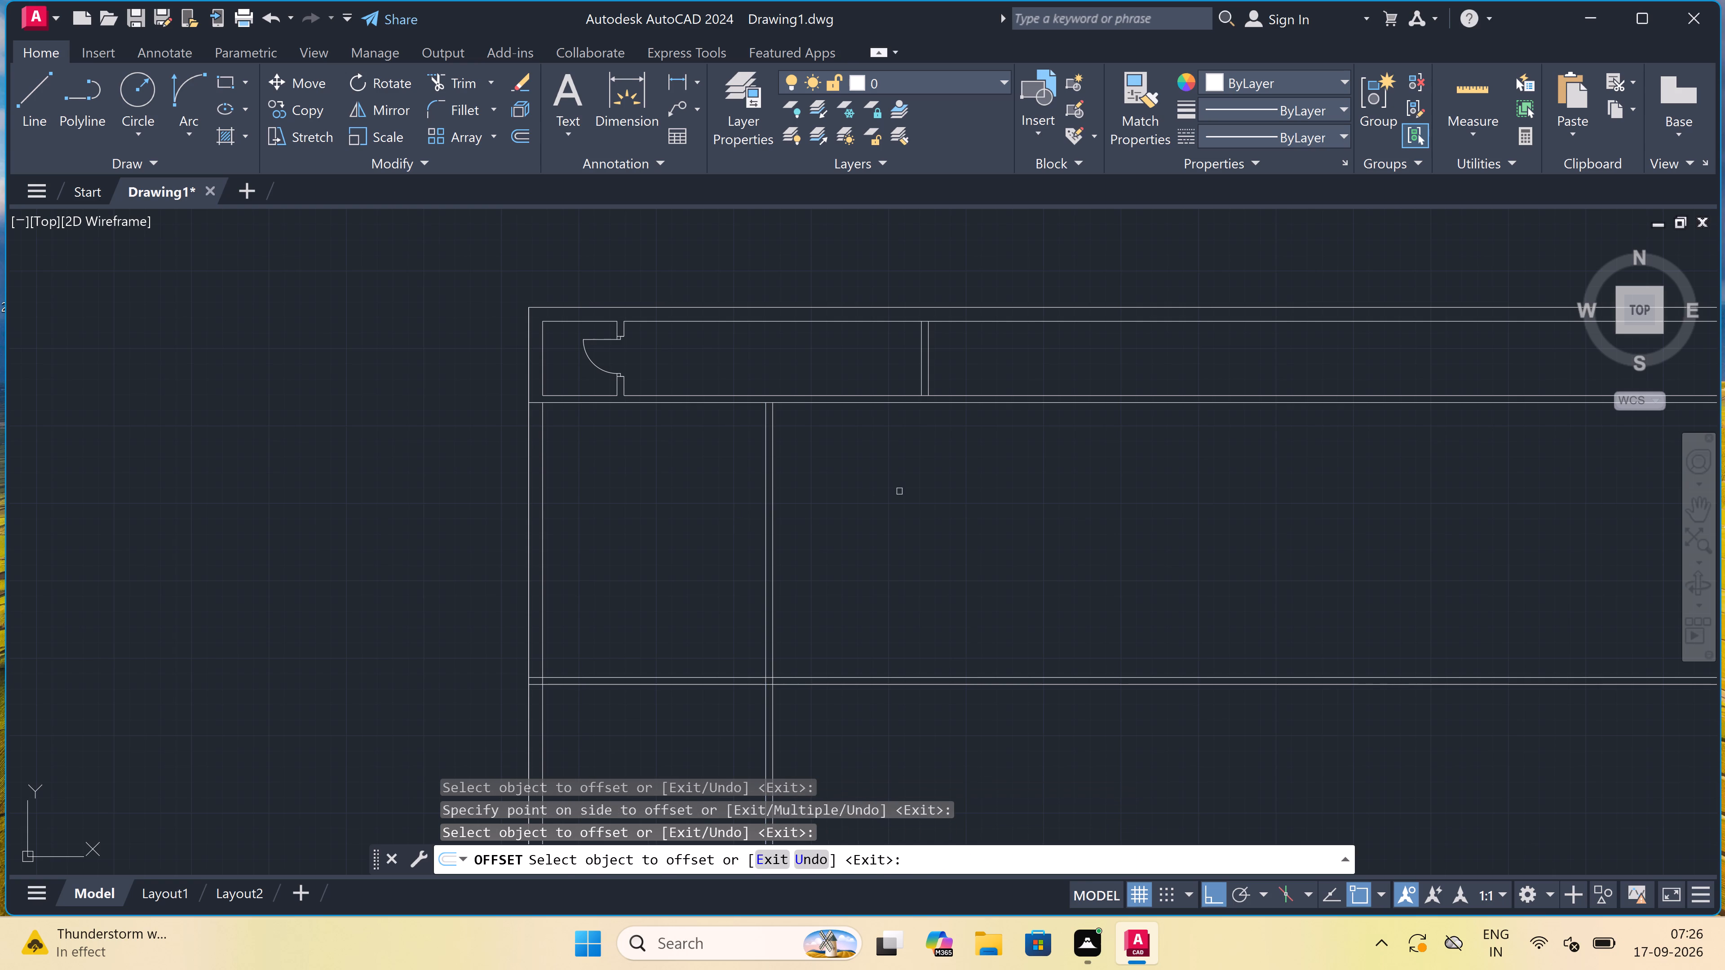
pyautogui.press('Escape')
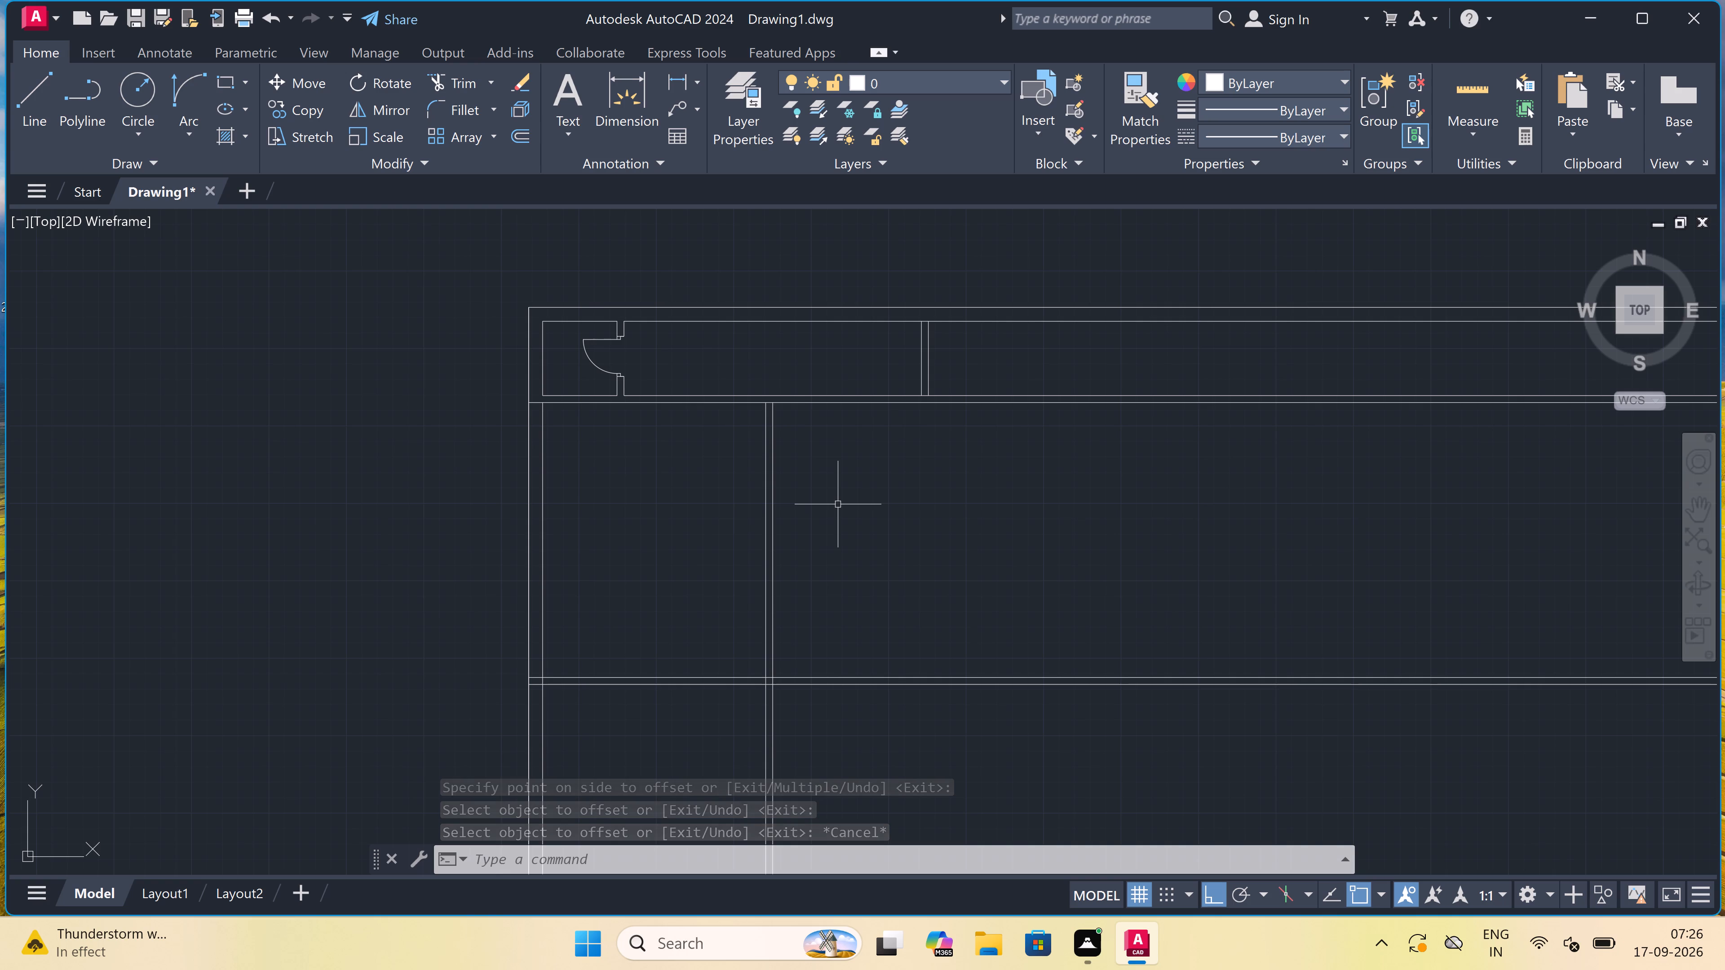
# Offset the inner line of the top exterior wall 7' downward, below the top rooms.
pyautogui.write('o')
pyautogui.press('space')
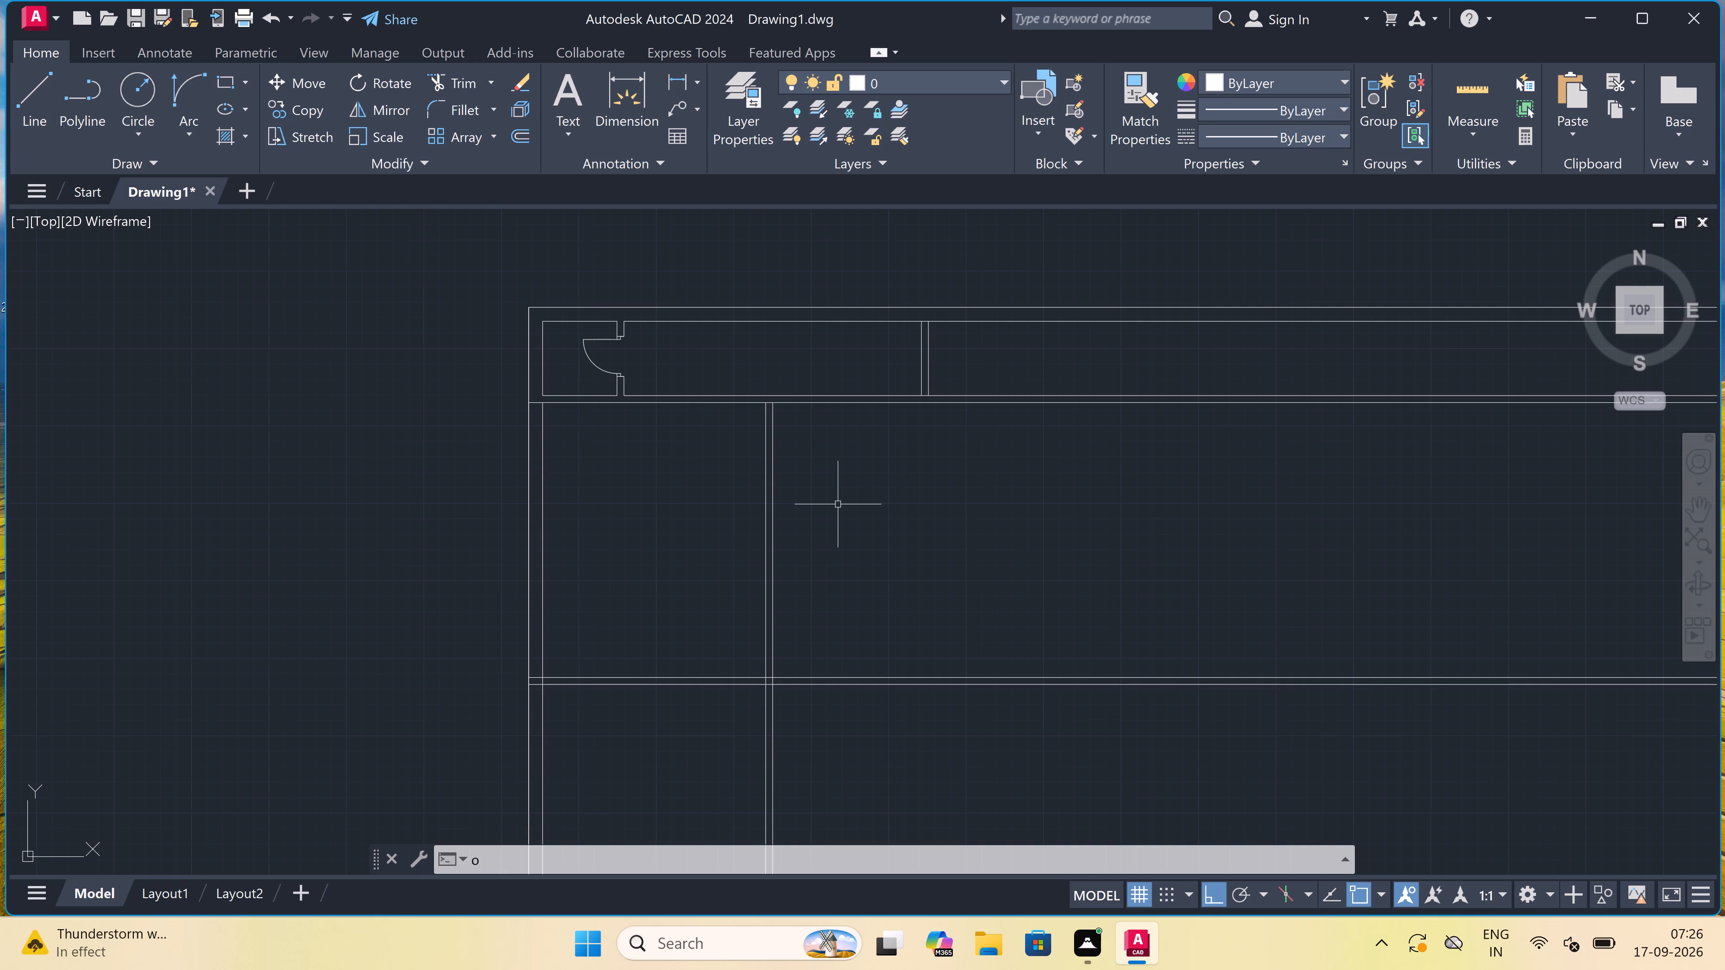
pyautogui.click(1055, 321)
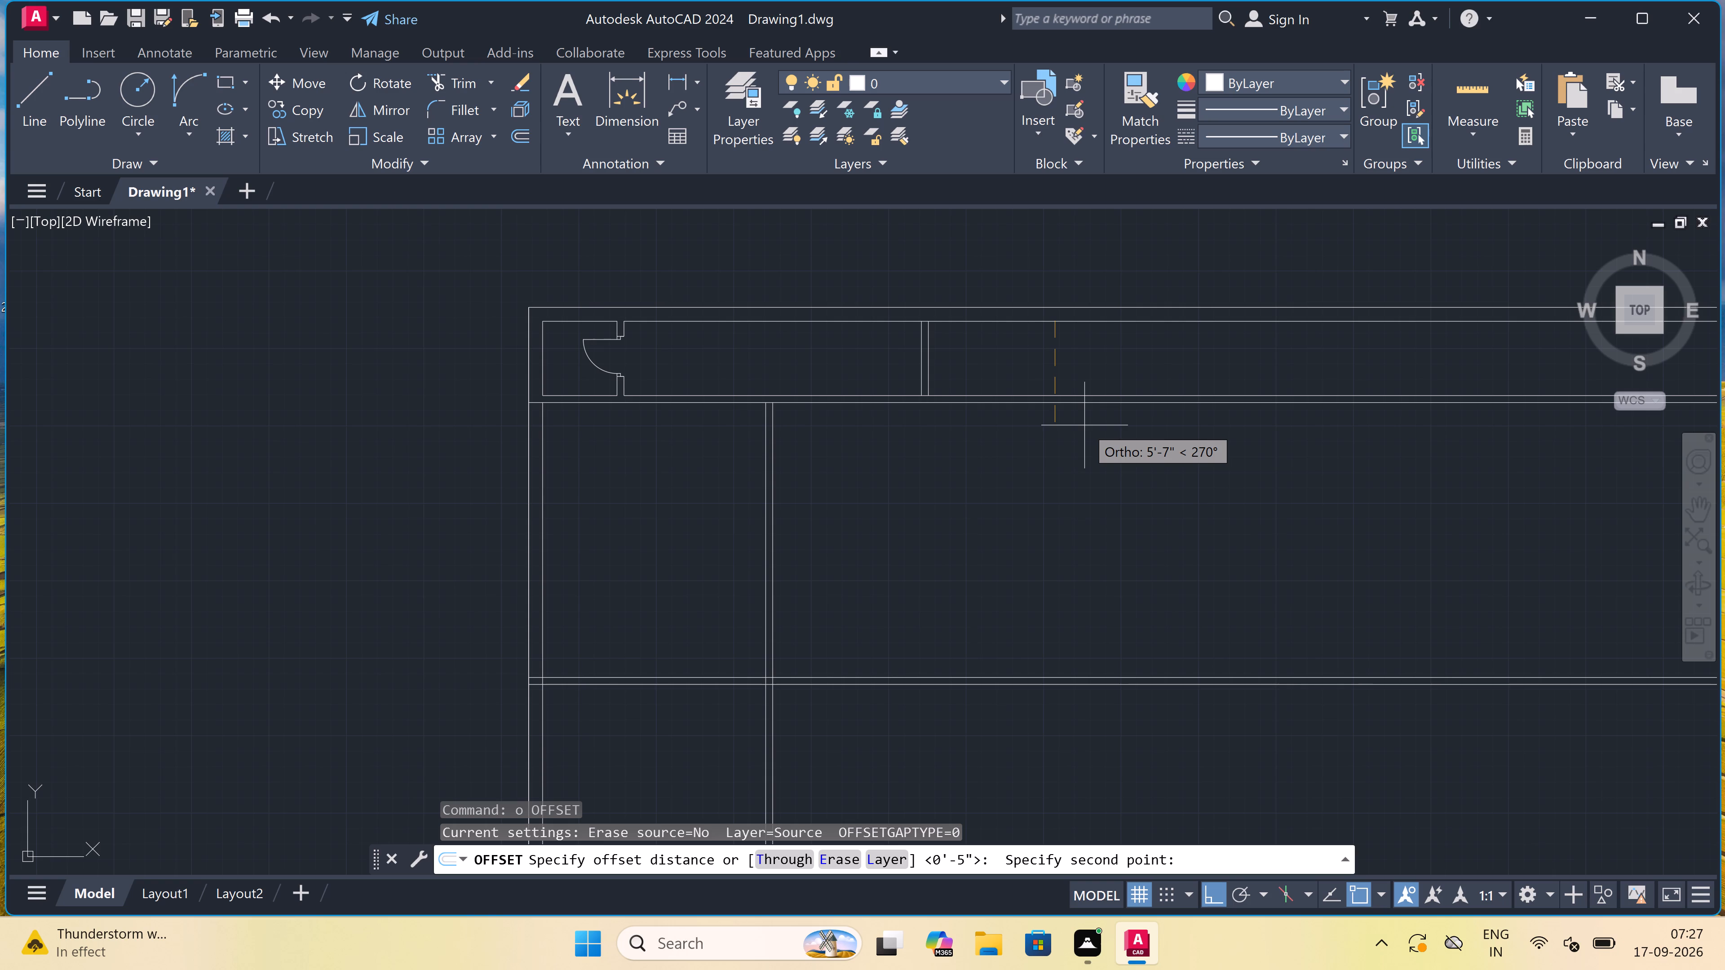
pyautogui.write("7'")
pyautogui.press('space')
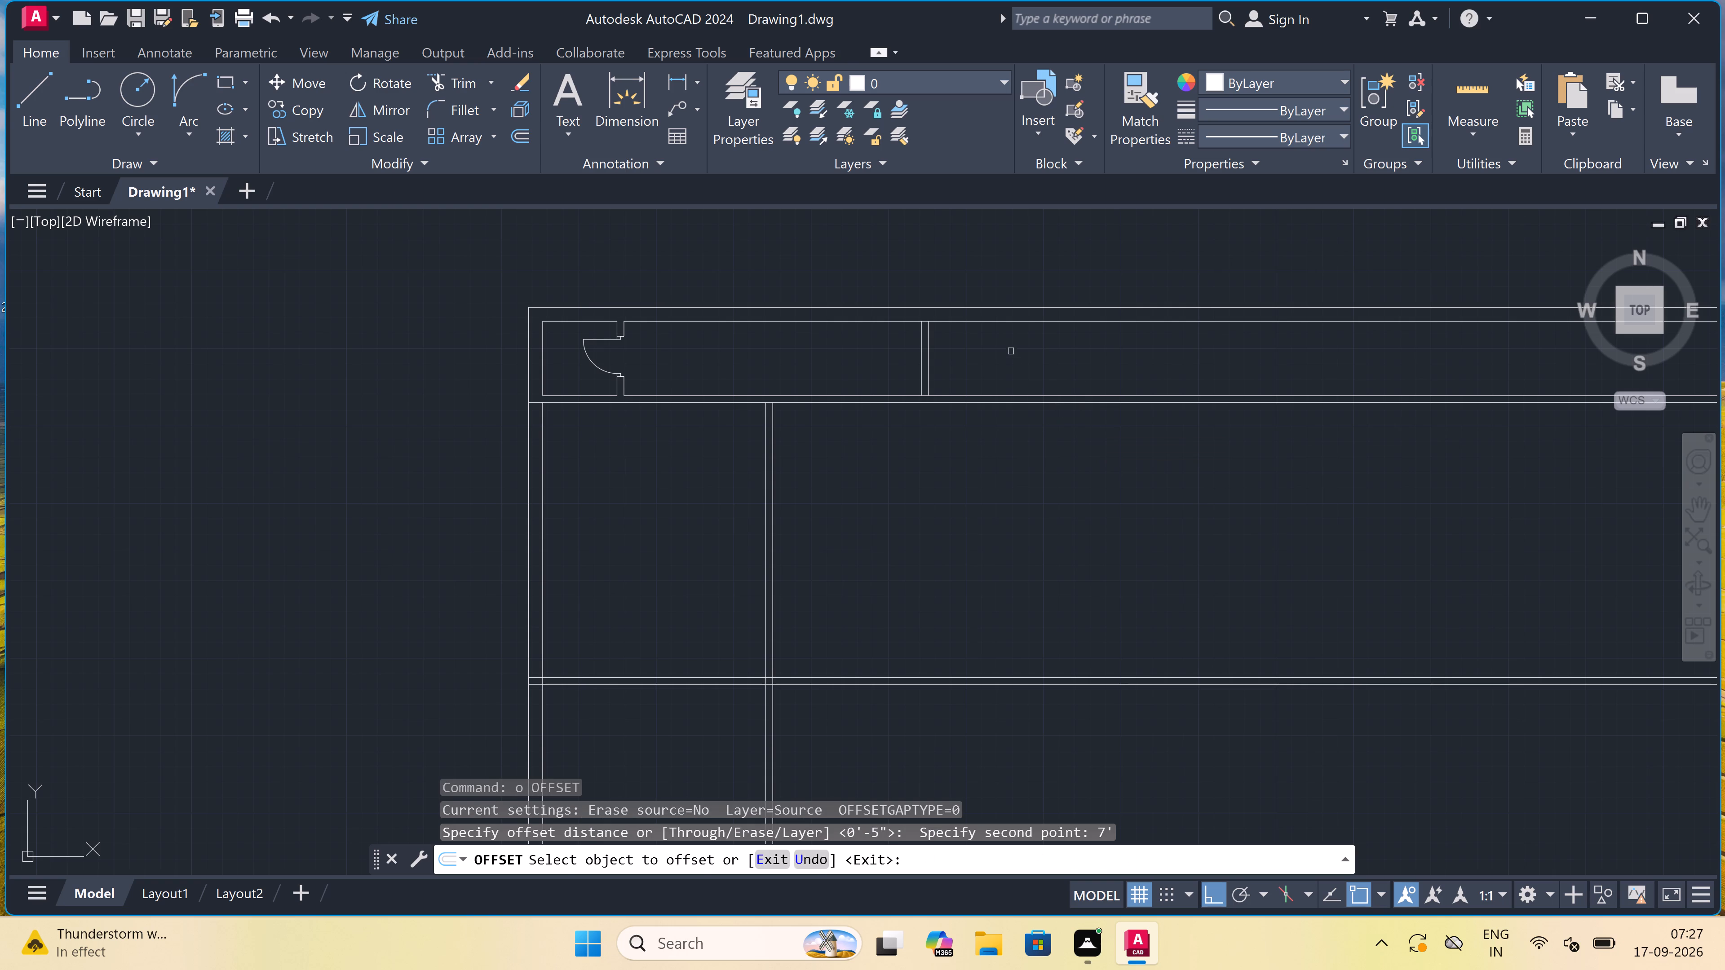
pyautogui.click(997, 324)
pyautogui.click(985, 418)
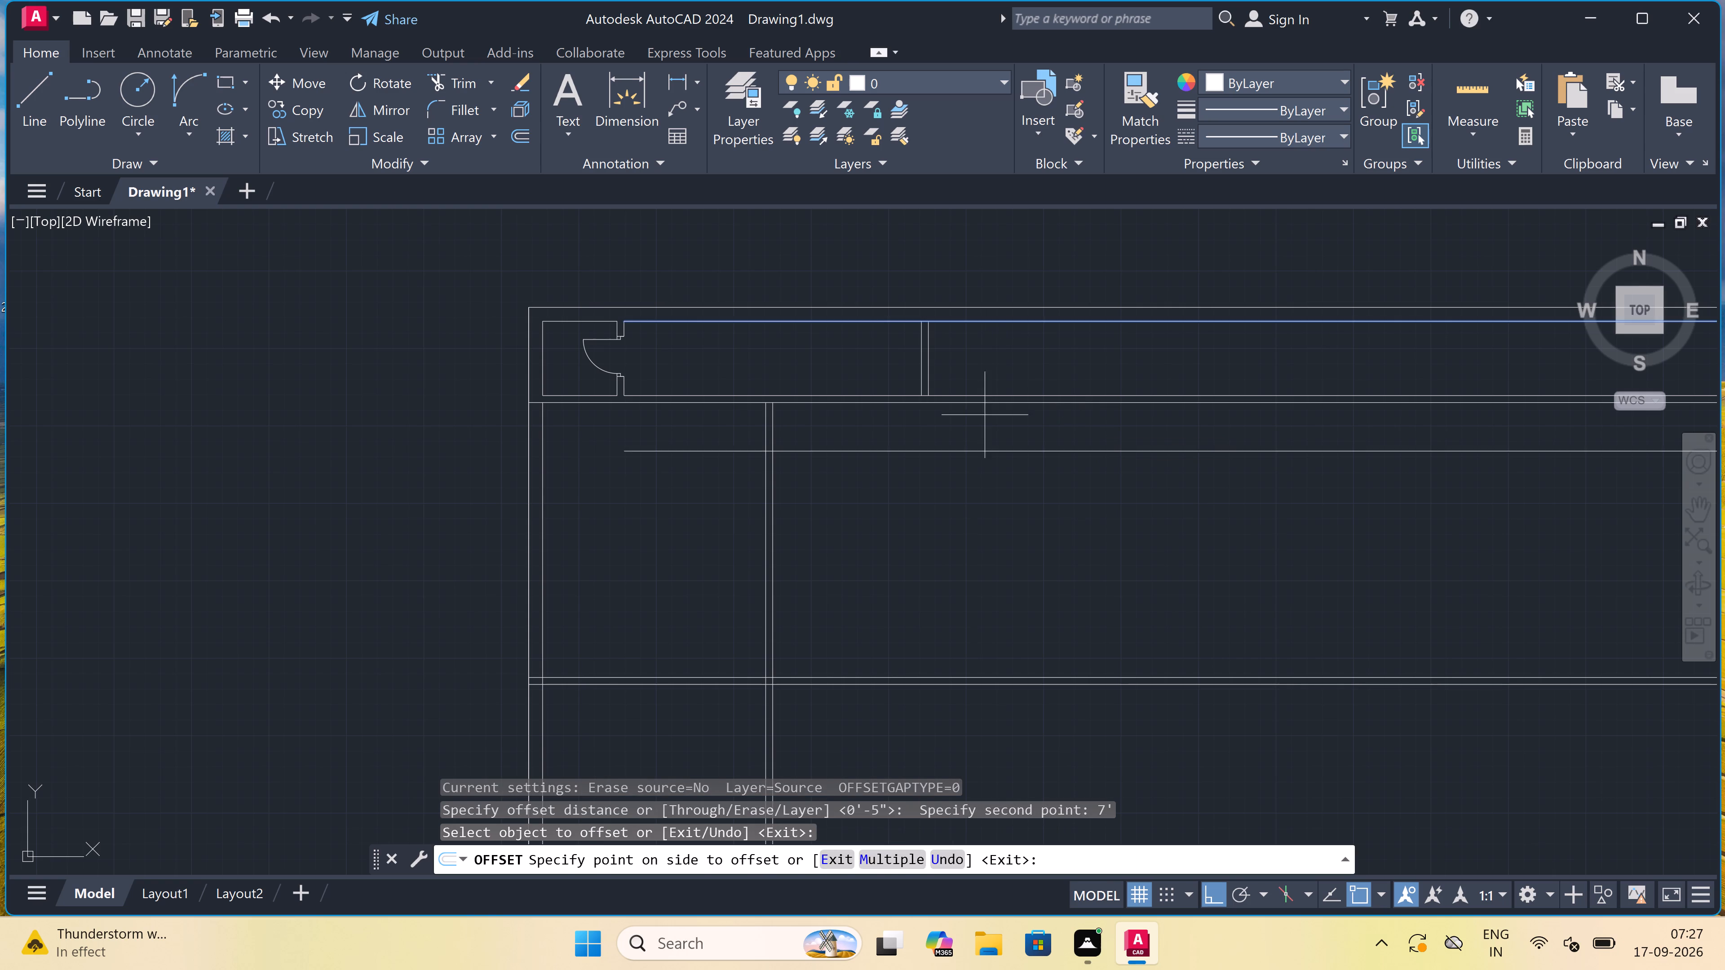
pyautogui.press('Escape')
# Offset the right line of the vertical partition between the top rooms 5' to the right.
pyautogui.press('space')
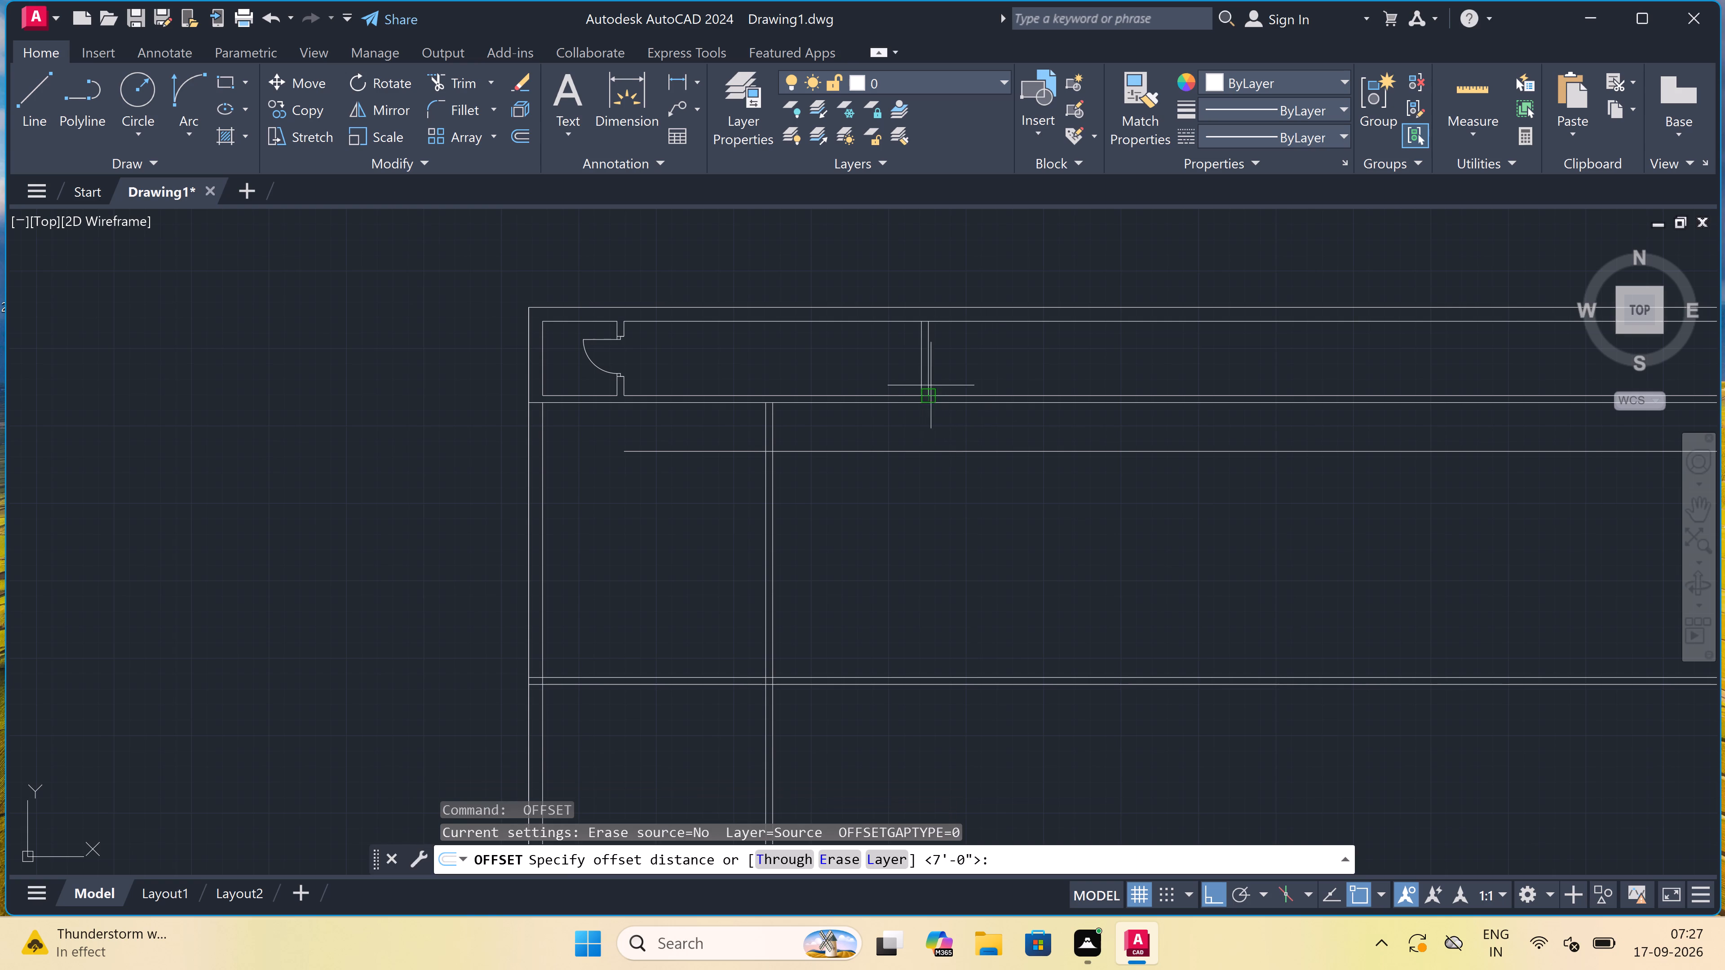
pyautogui.click(931, 375)
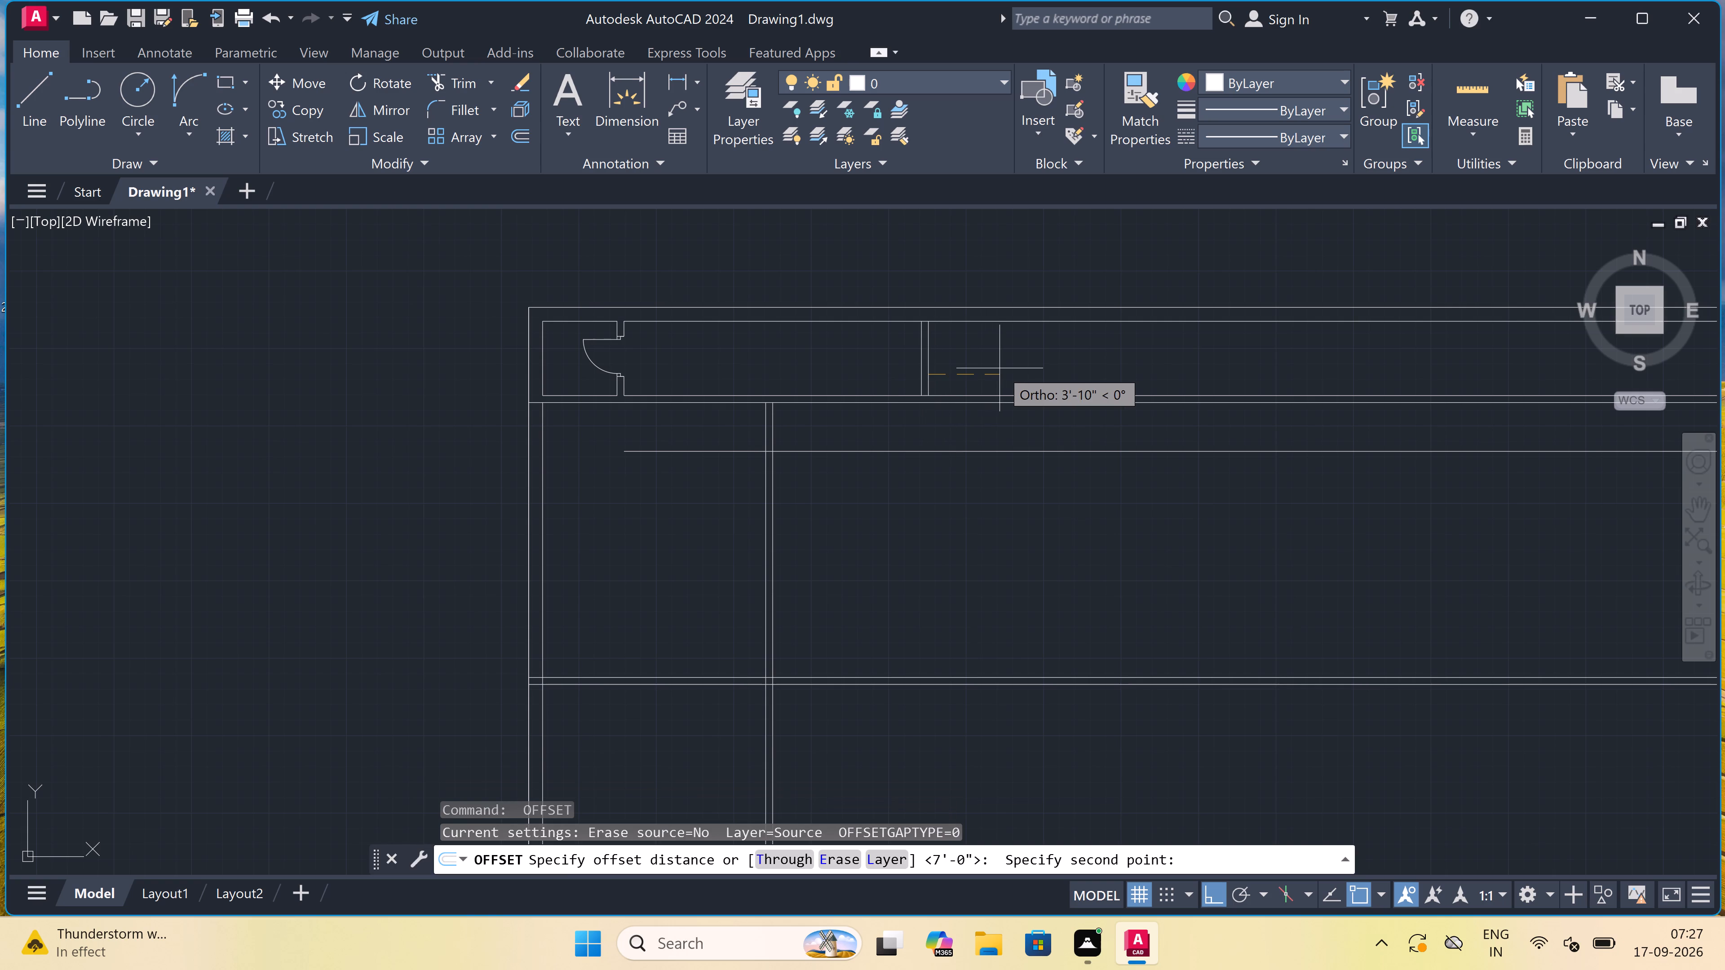
pyautogui.write("5'")
pyautogui.press('space')
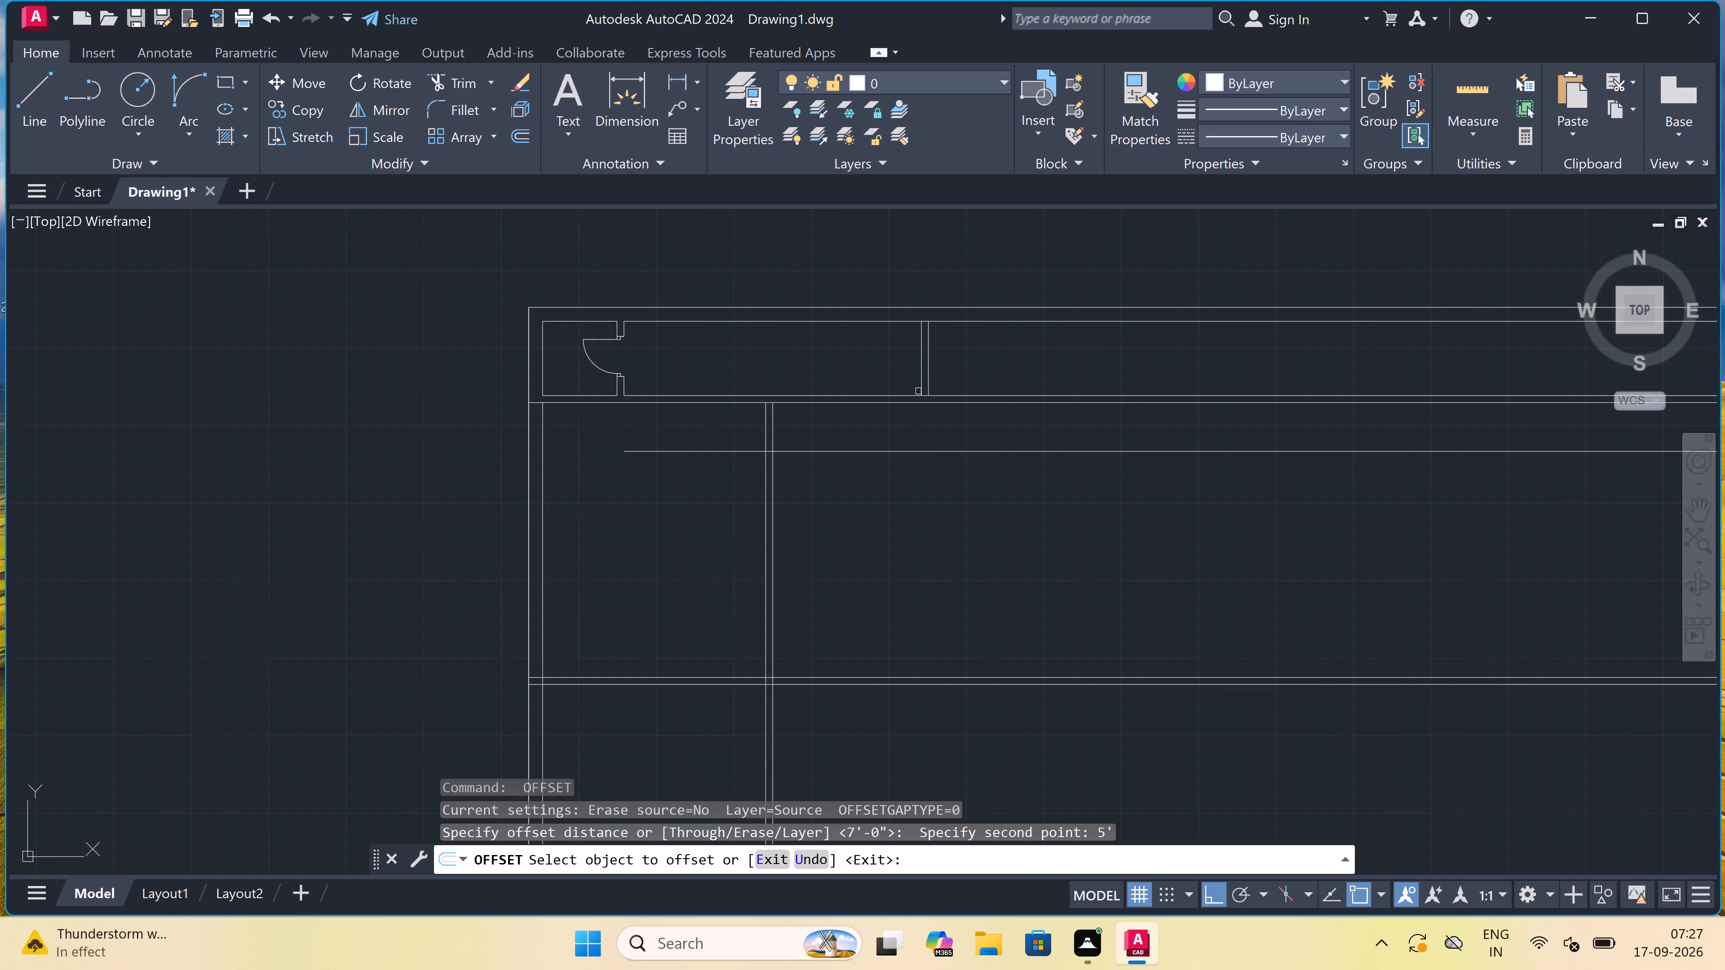
pyautogui.click(927, 359)
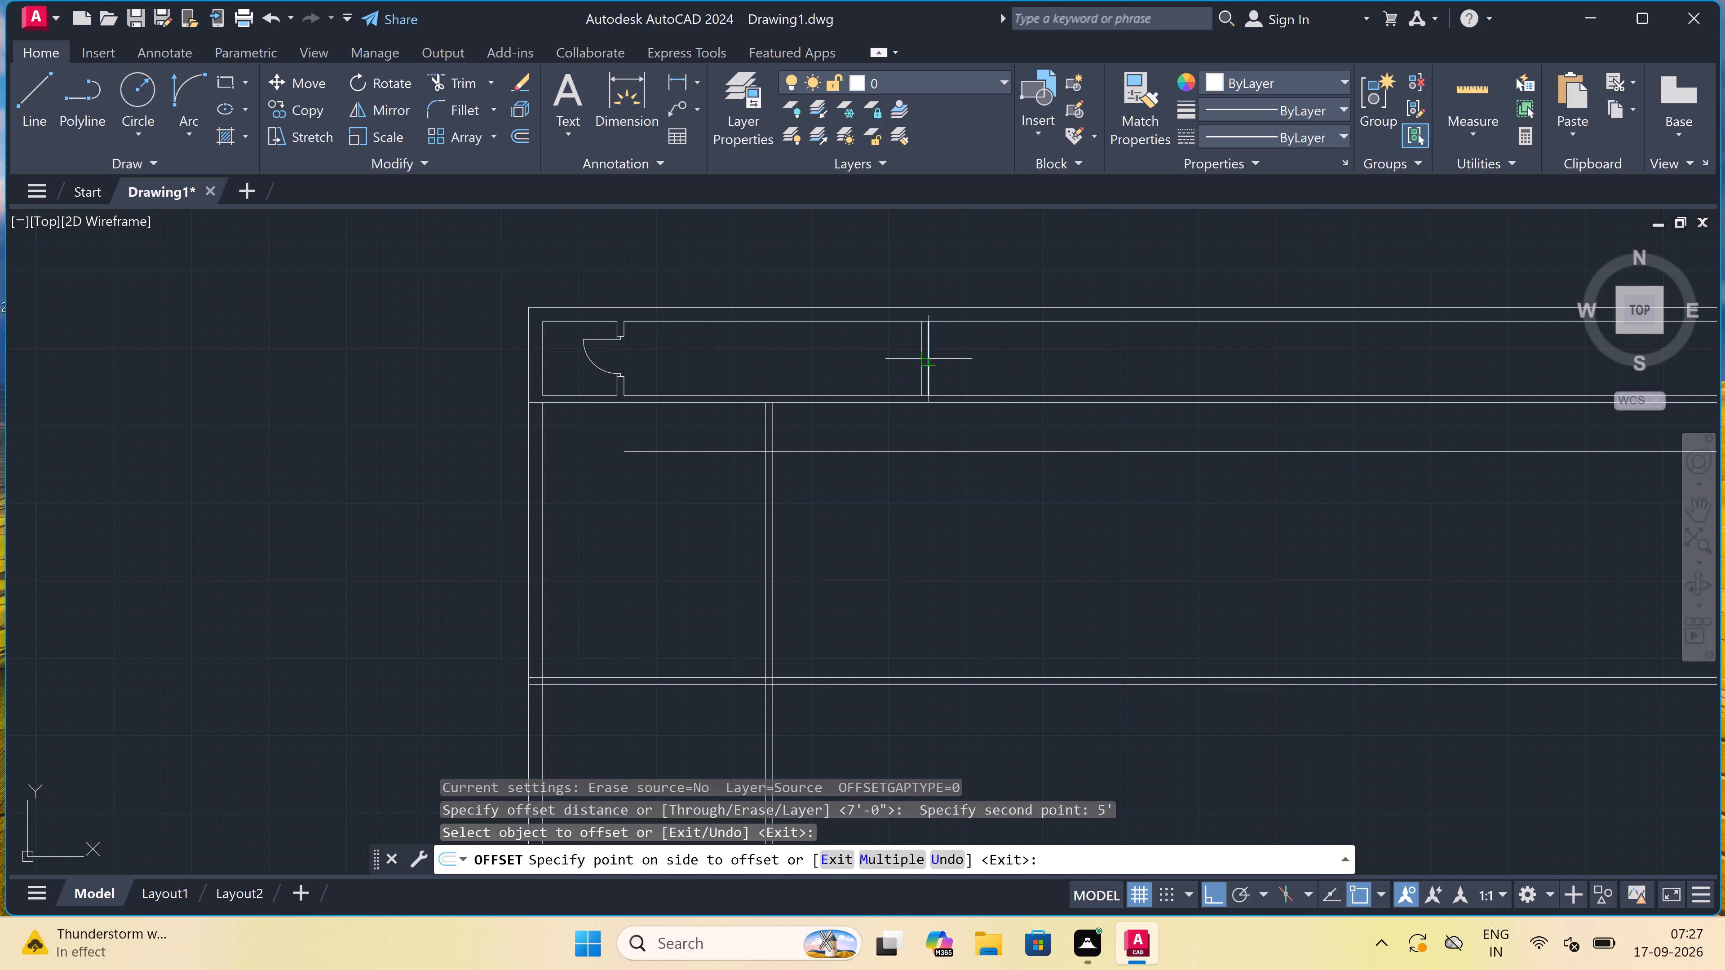
pyautogui.click(990, 371)
pyautogui.press('Escape')
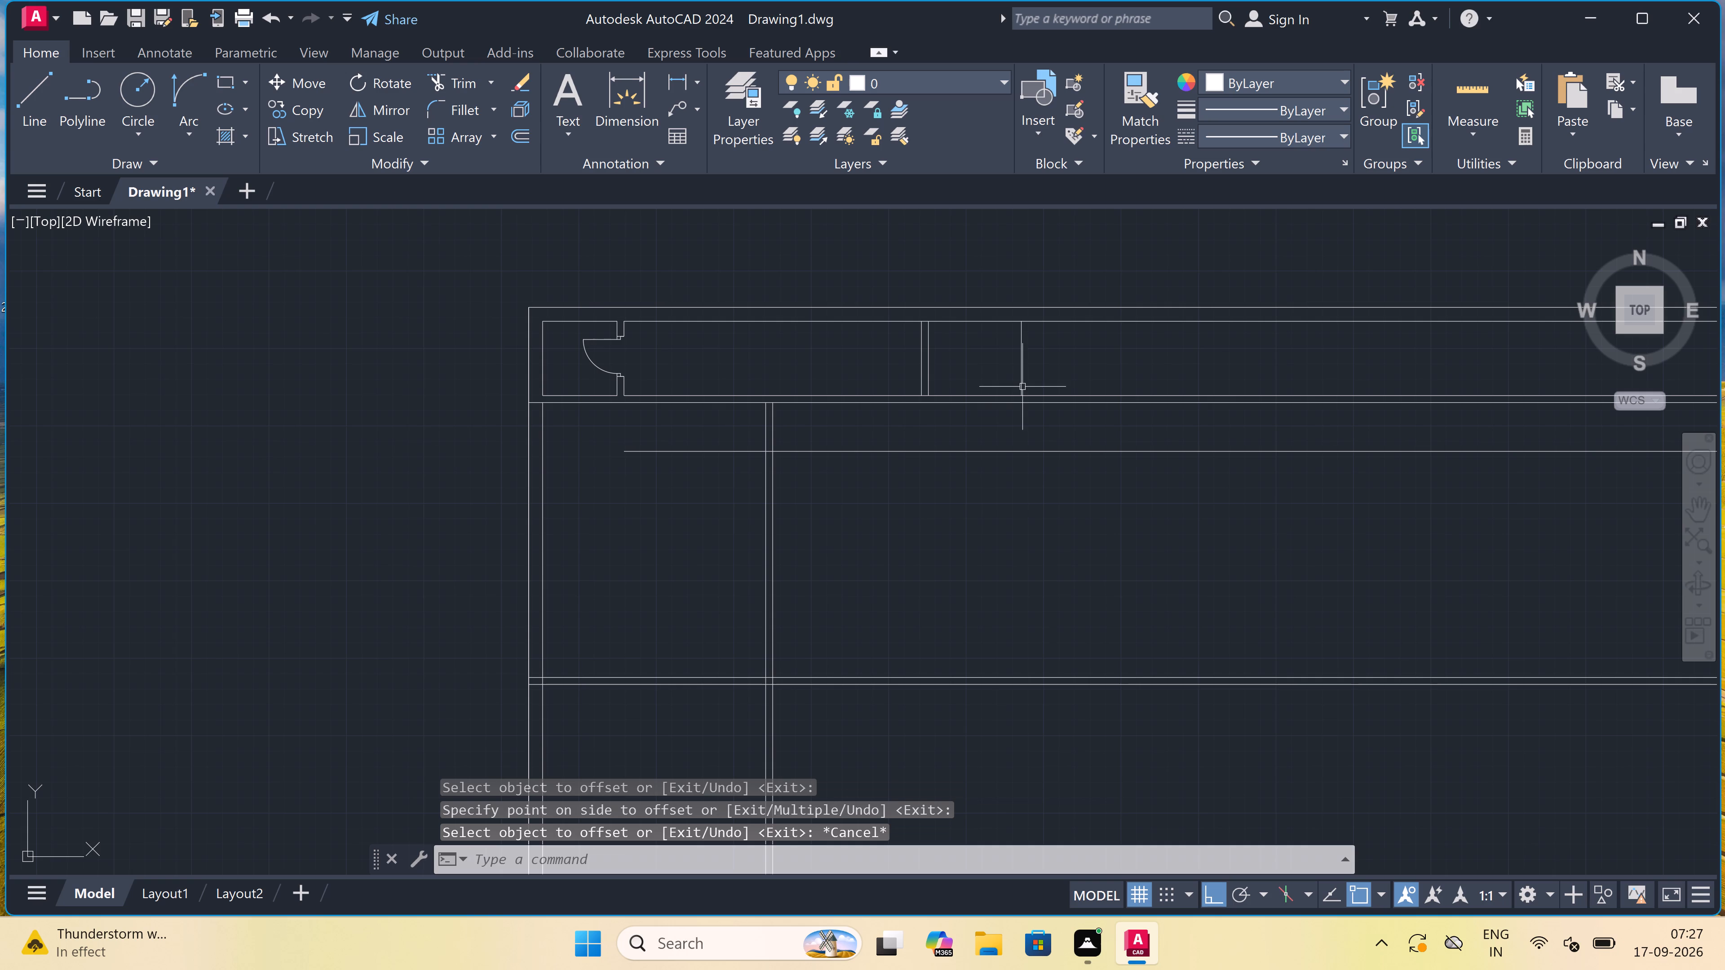
# Offset the new vertical line 4.5" to the right to give the top-room partition its thickness.
pyautogui.press('space')
pyautogui.moveTo(1023, 374); pyautogui.dragTo(1027, 375)
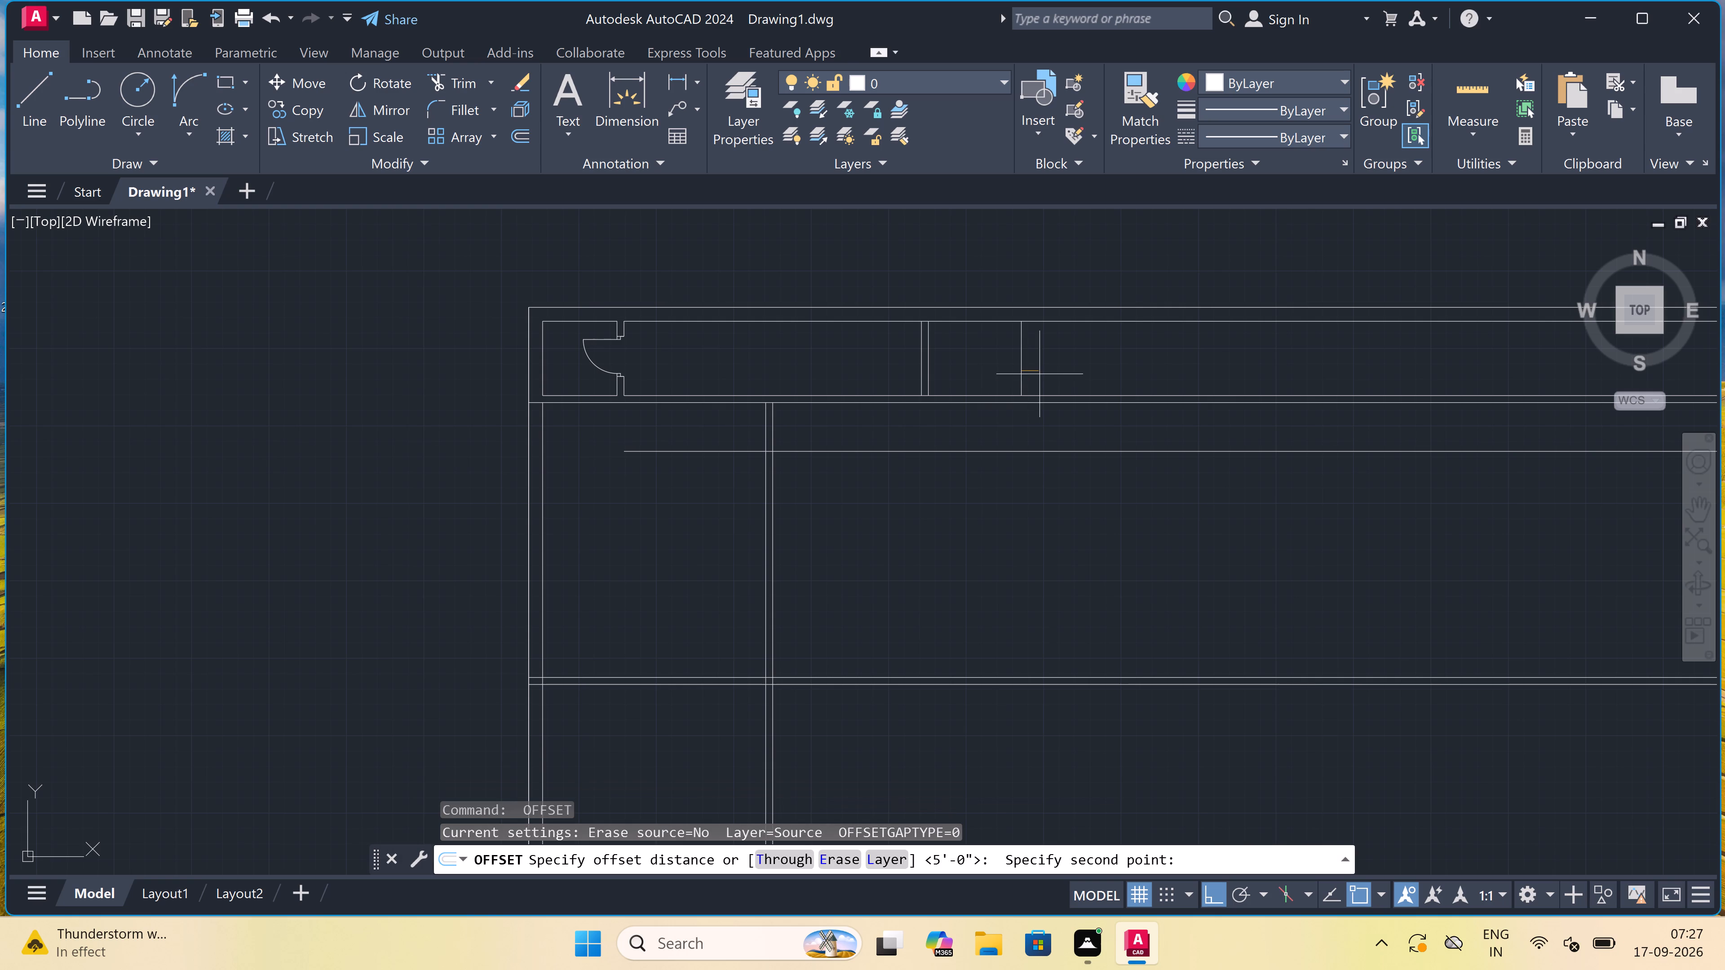
pyautogui.write('4.5"')
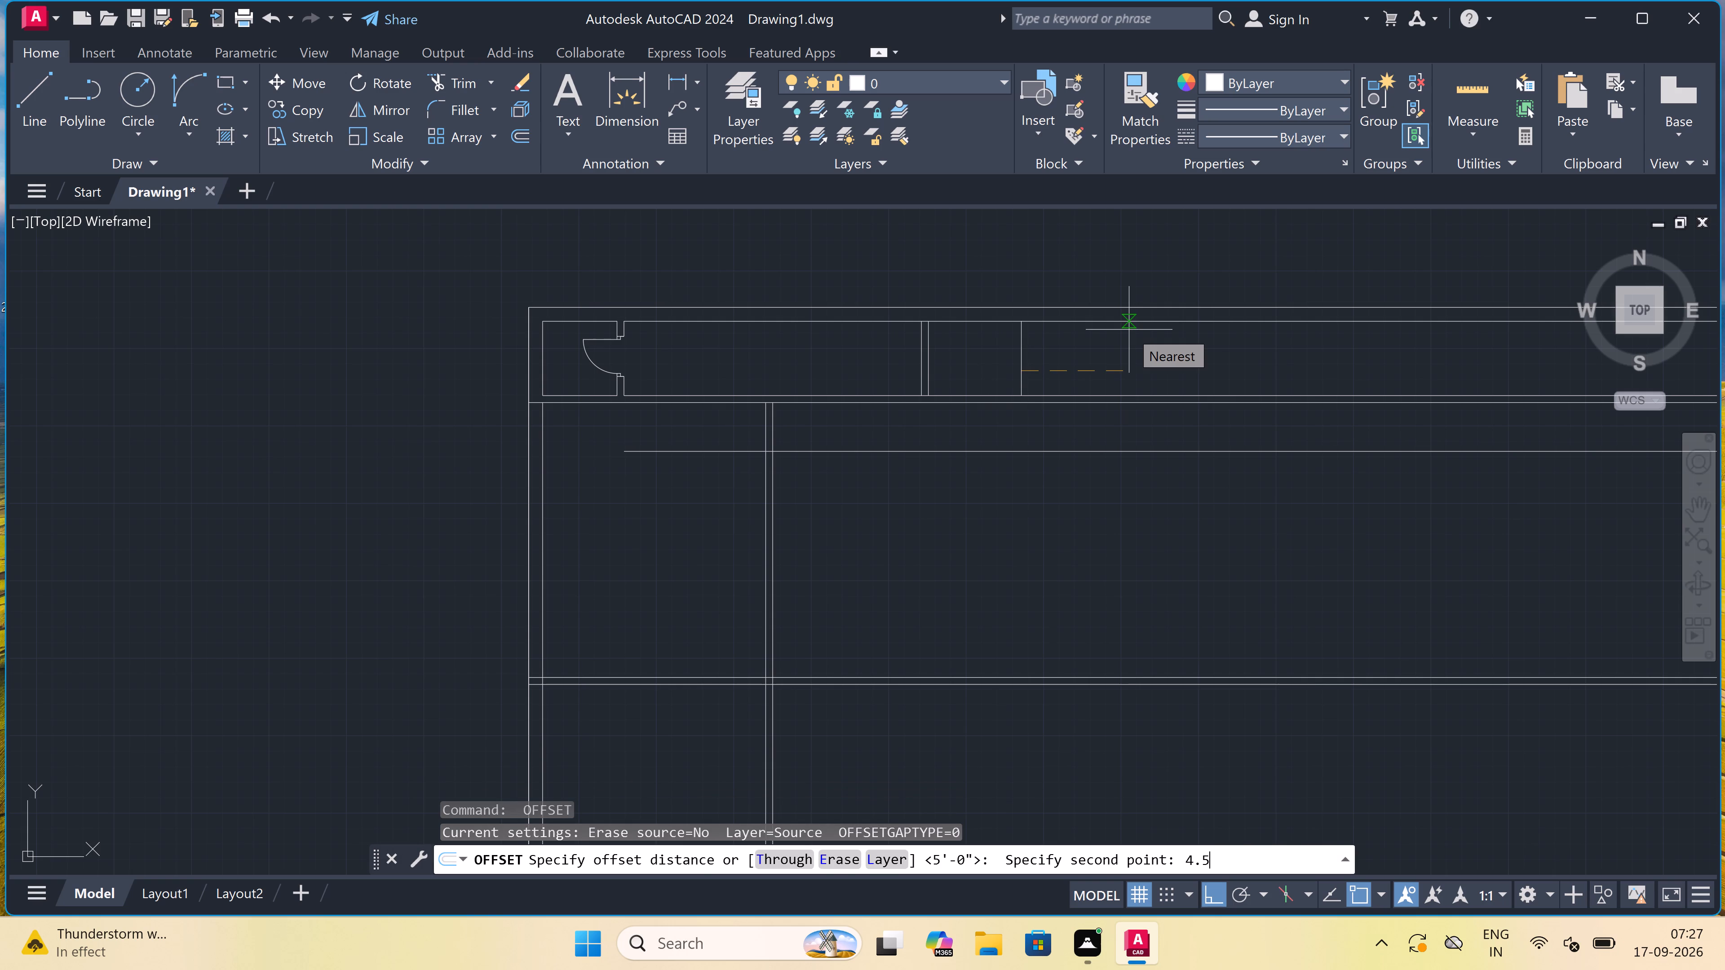
pyautogui.press('space')
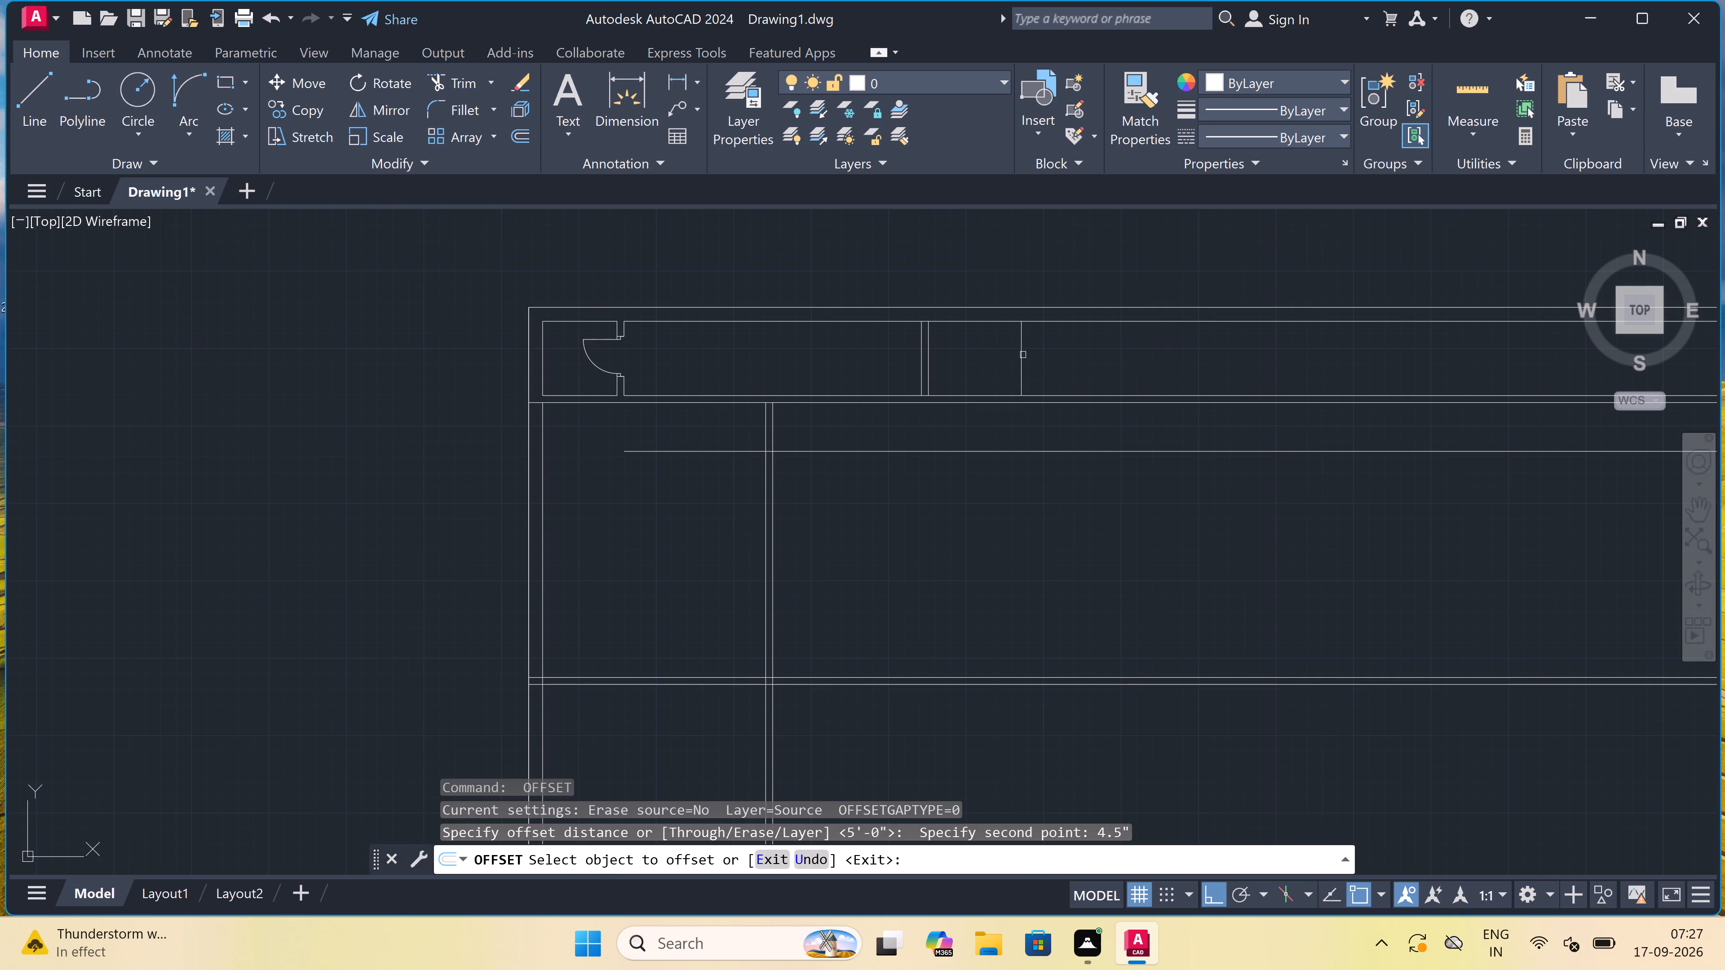
pyautogui.click(1023, 354)
pyautogui.click(1039, 355)
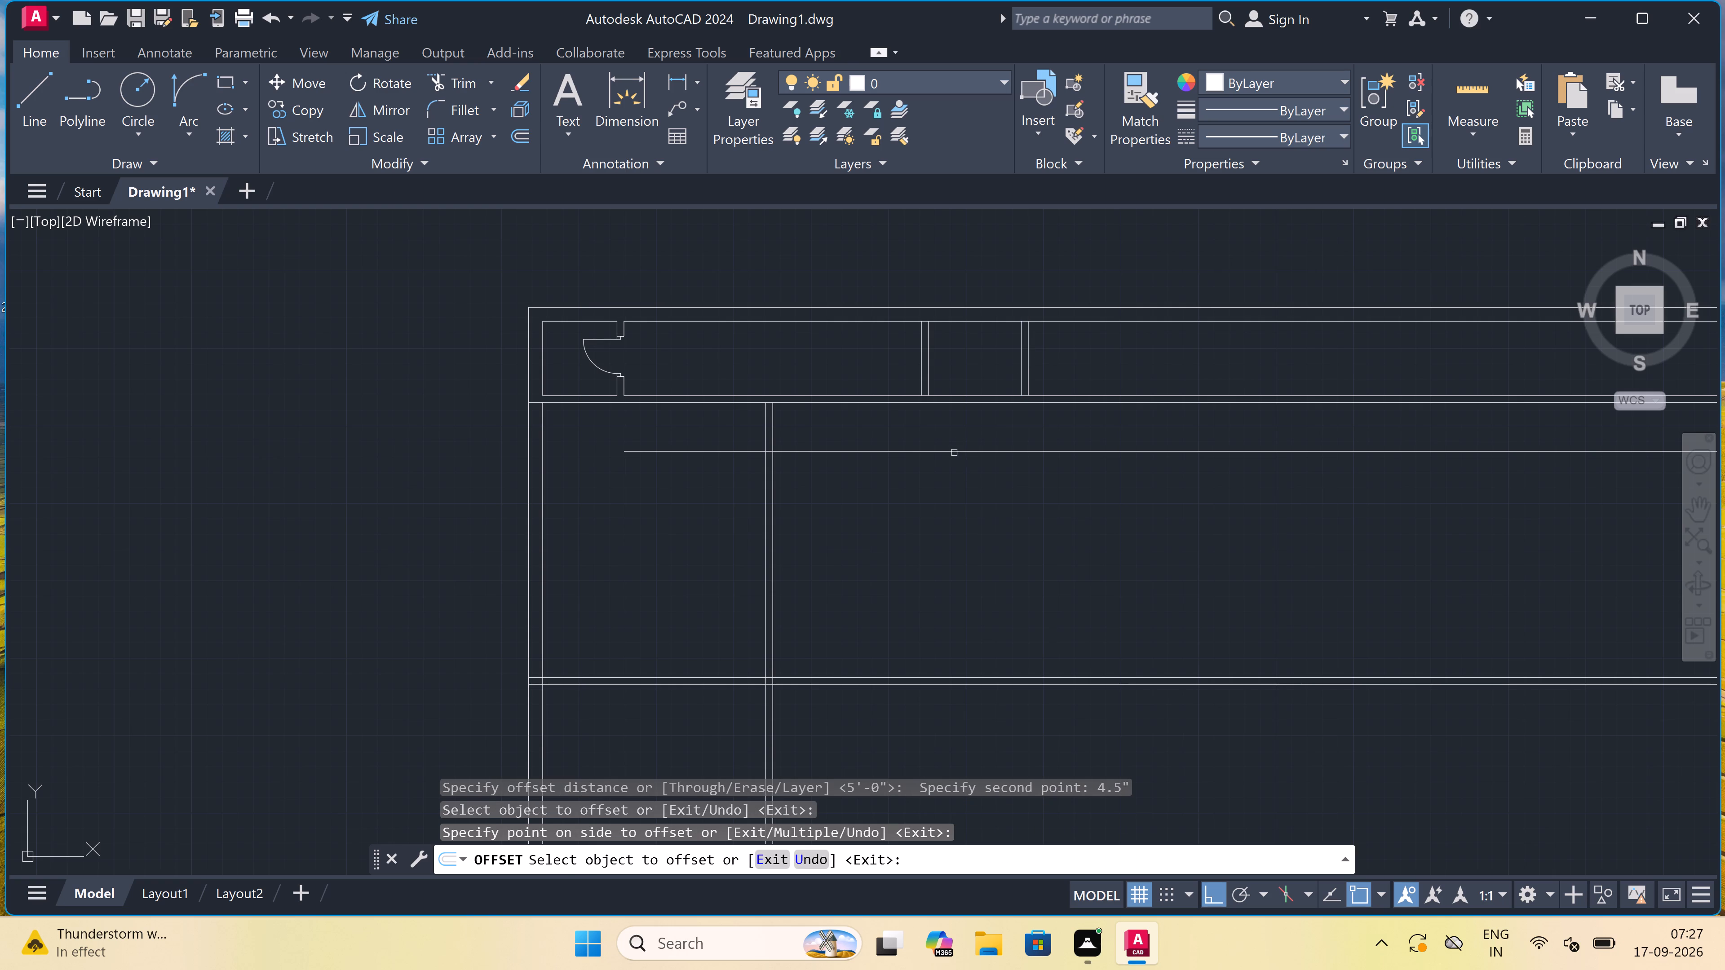
# Offset the new horizontal line below the top rooms 4.5" downward to give that partition its thickness.
pyautogui.click(954, 452)
pyautogui.click(956, 481)
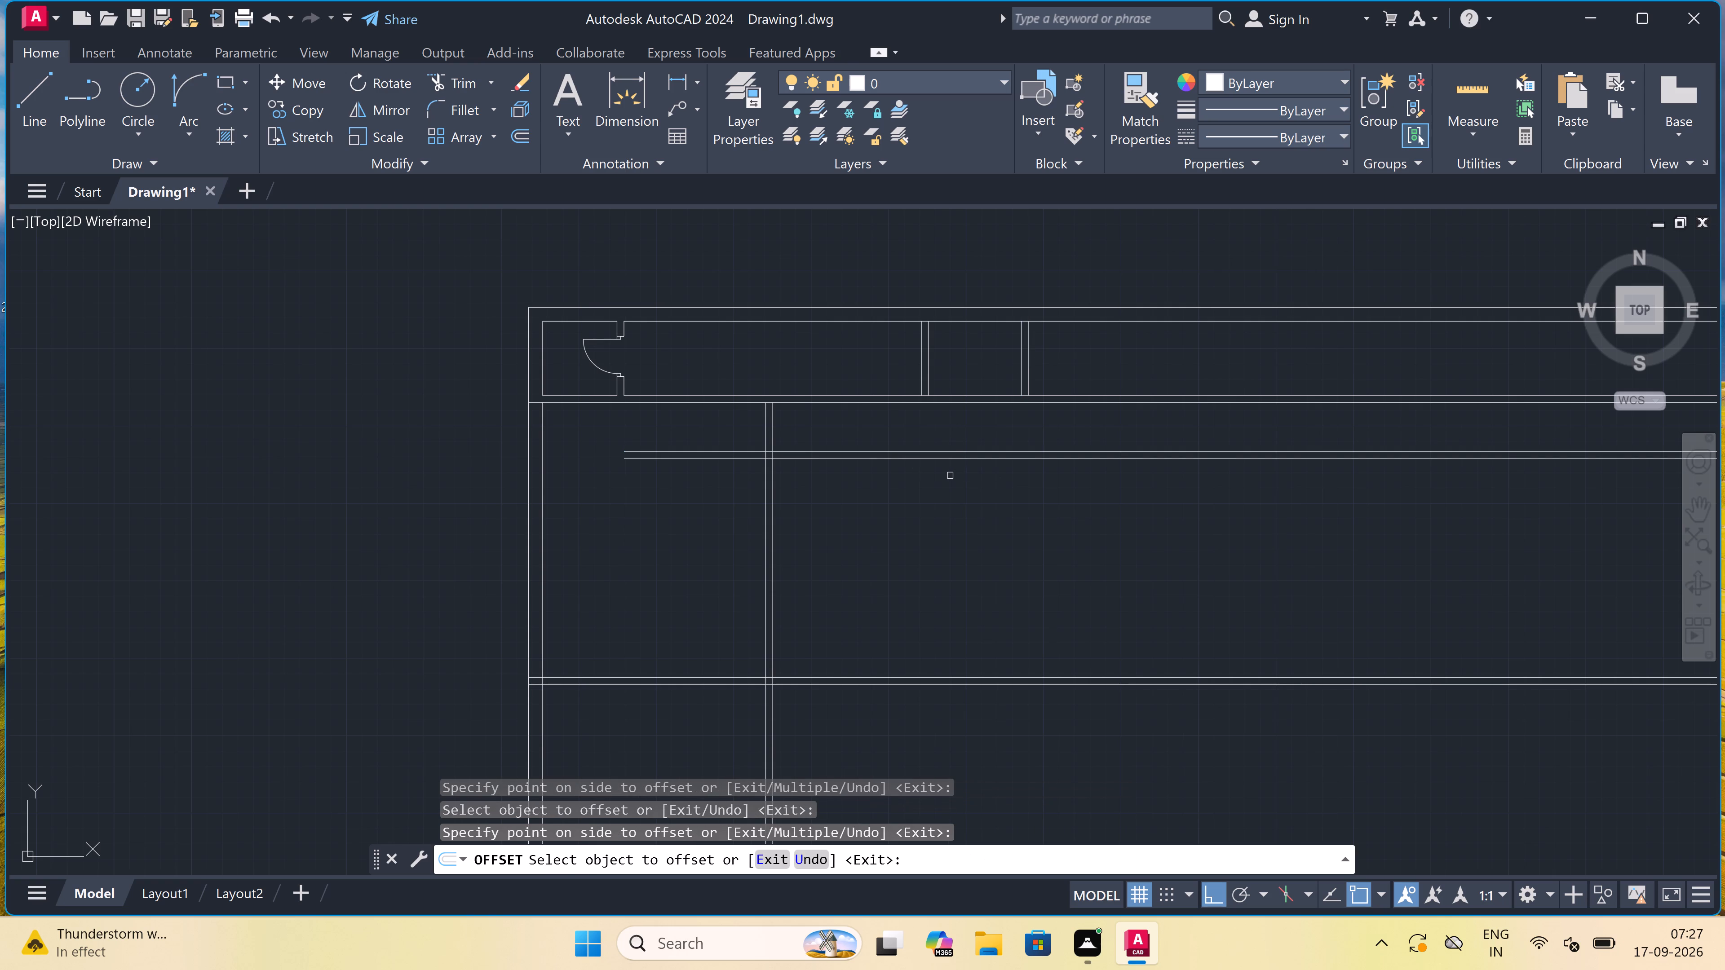
pyautogui.press('Escape')
# Trim the two new horizontal partition lines where they project to the left of the lower vertical partition.
pyautogui.write('tr')
pyautogui.press('space')
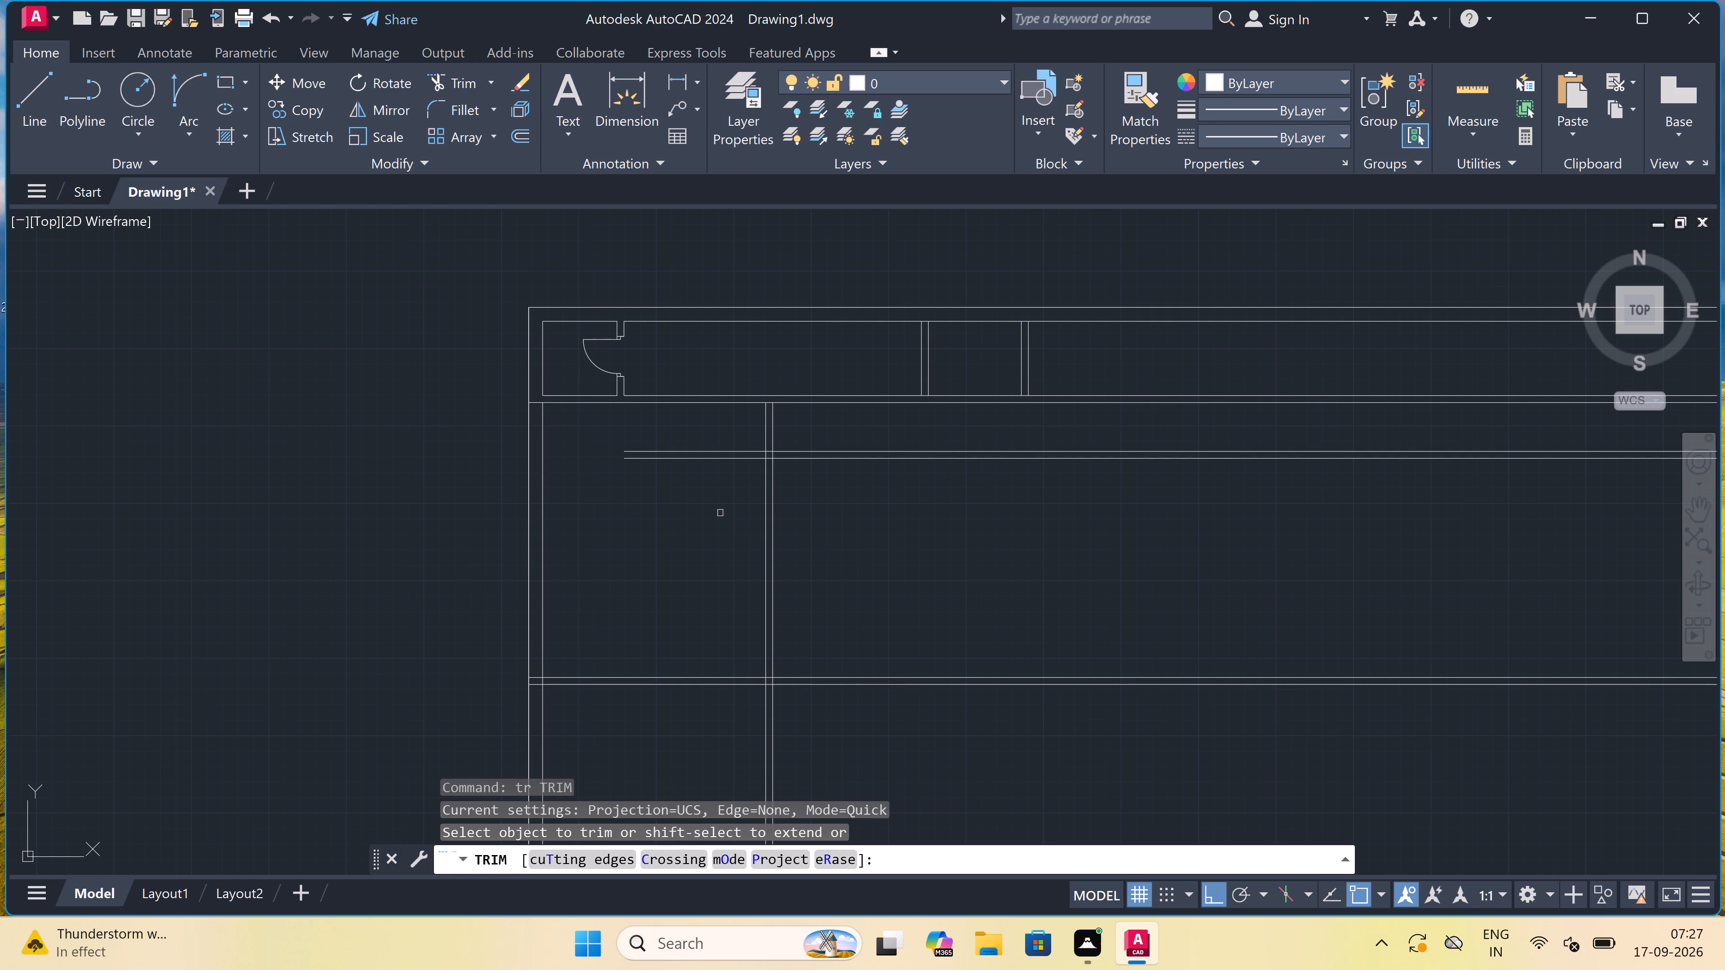
pyautogui.click(720, 512)
pyautogui.click(714, 437)
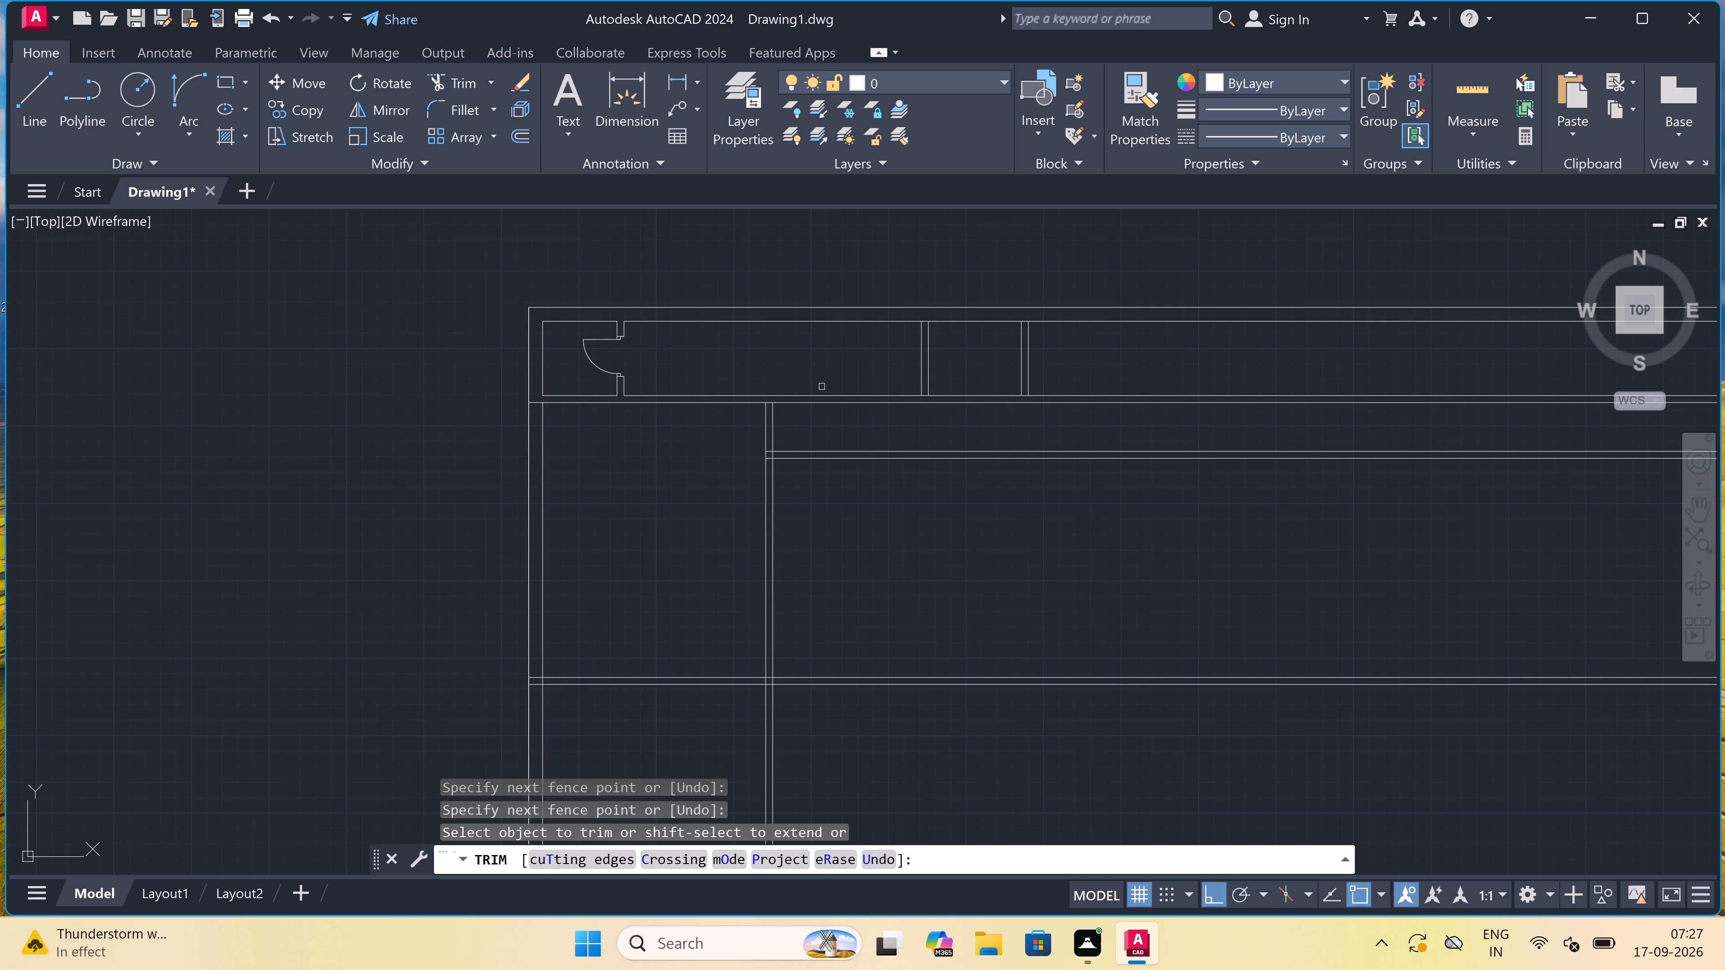
pyautogui.press('Escape')
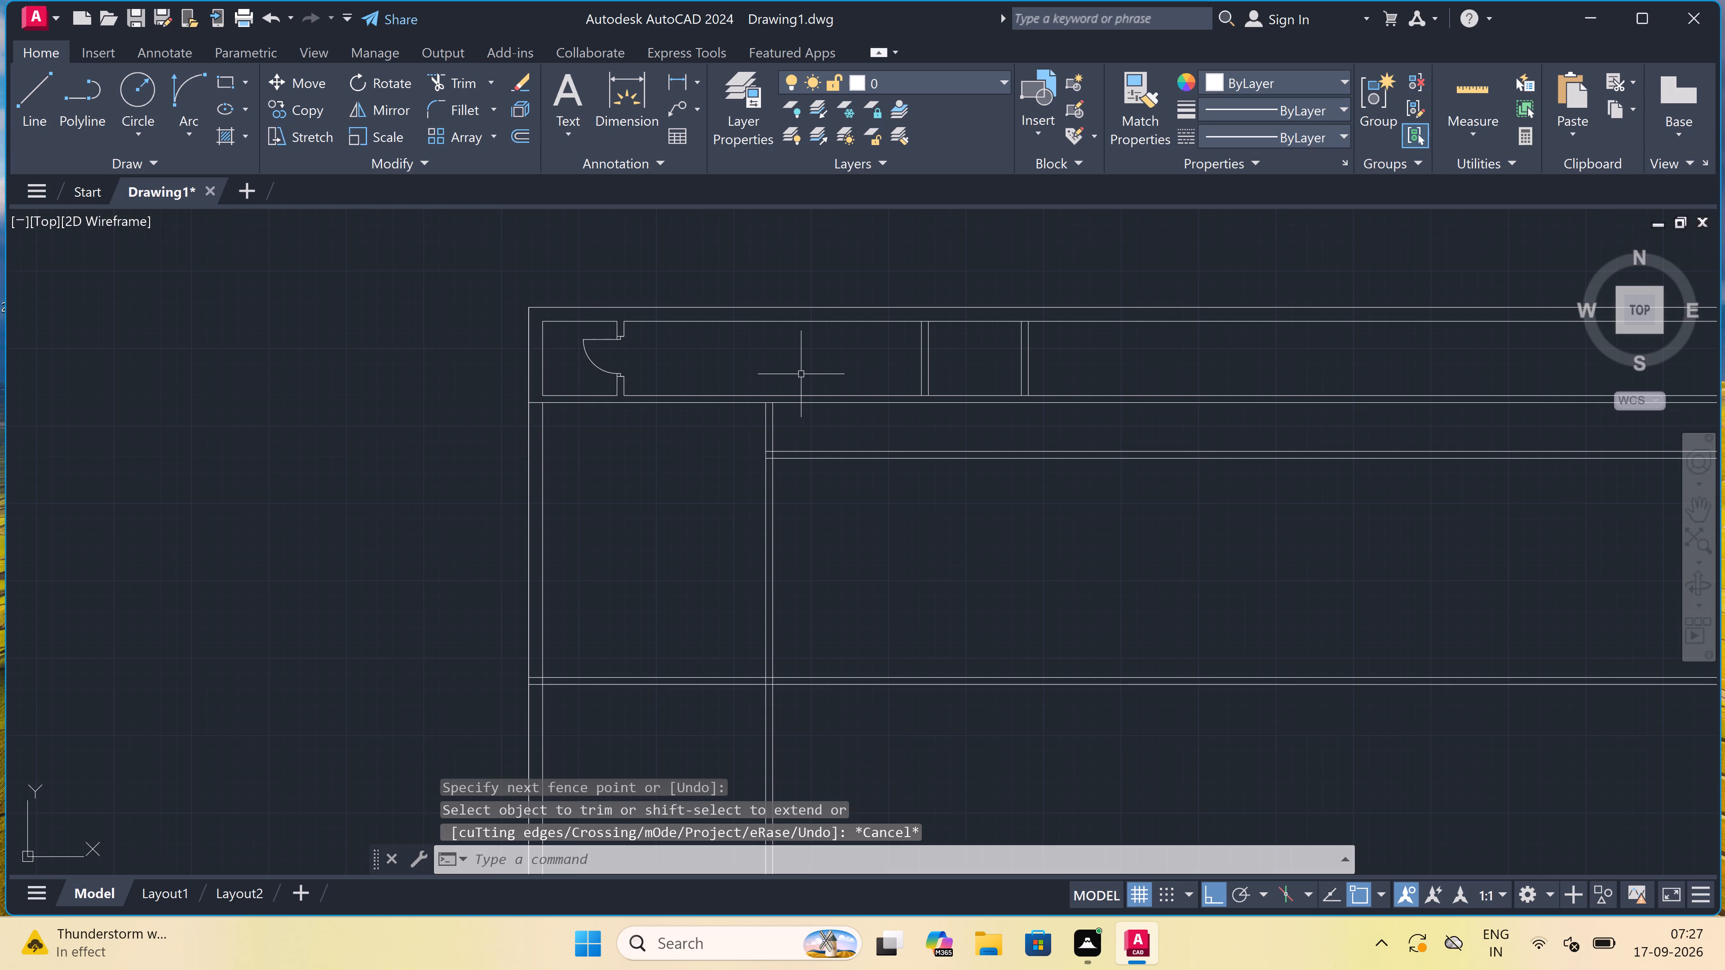
# Draw a jamb line across the top of the lower vertical partition, then from its midpoint a 2" downward rebate and a 3' door leaf leftward.
pyautogui.scroll(1, 801, 374)
pyautogui.press('l')
pyautogui.press('space')
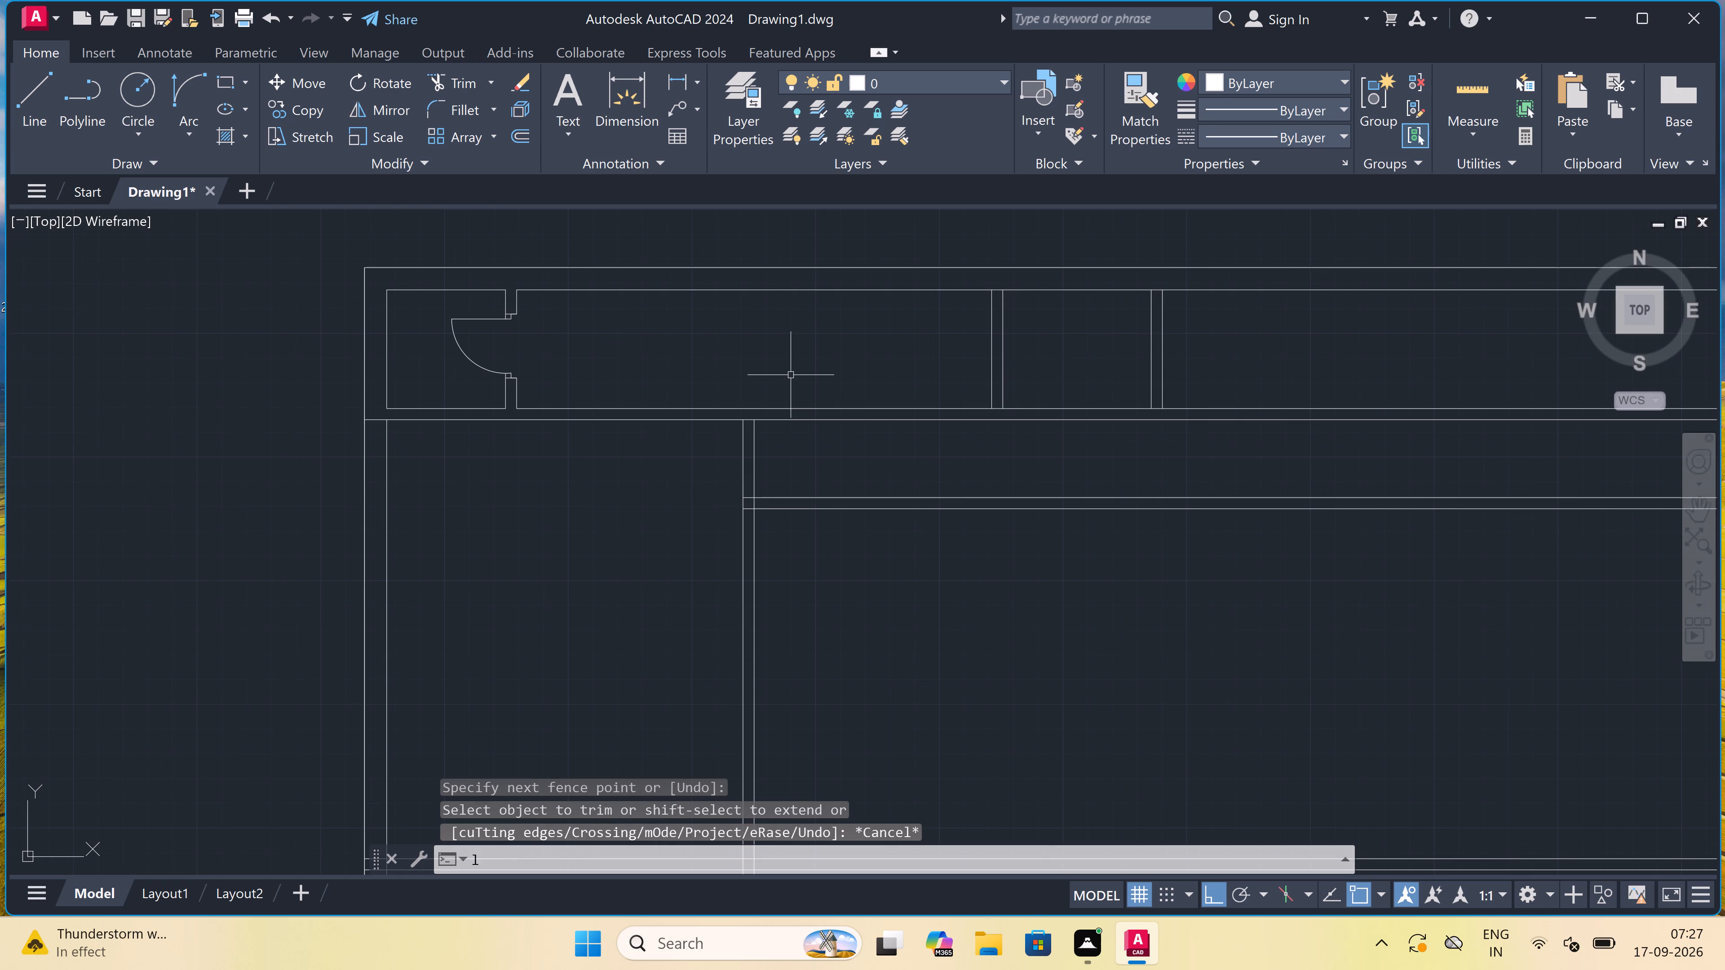
pyautogui.scroll(3, 739, 437)
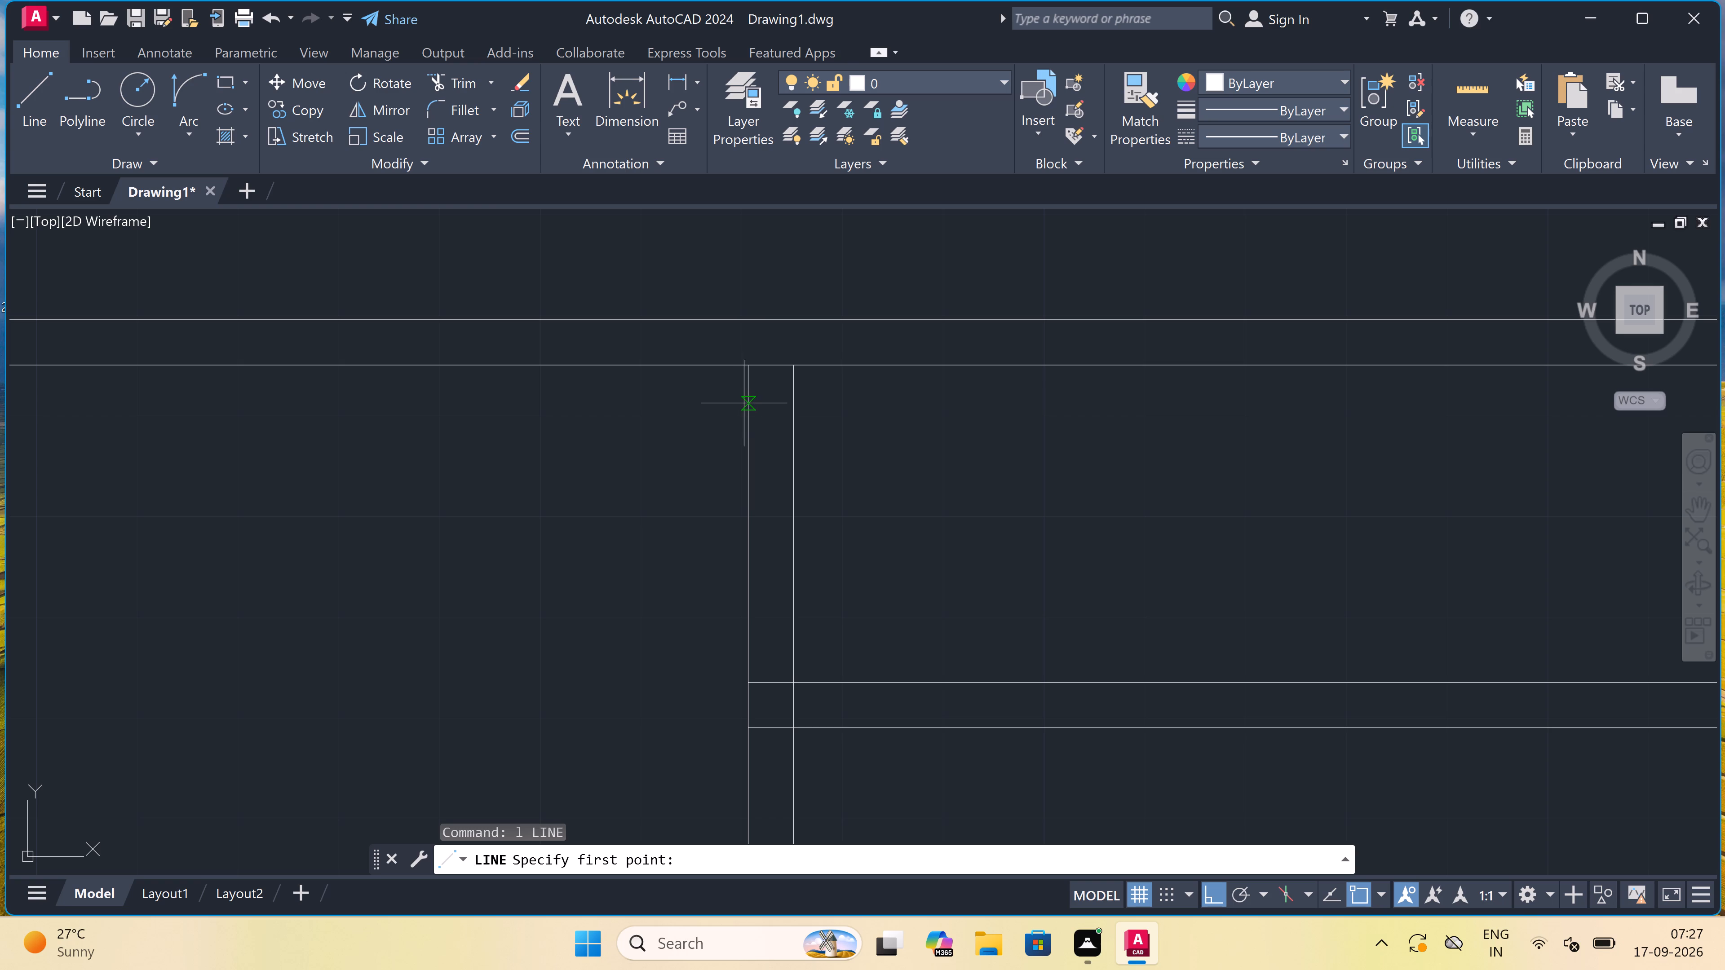
pyautogui.click(748, 415)
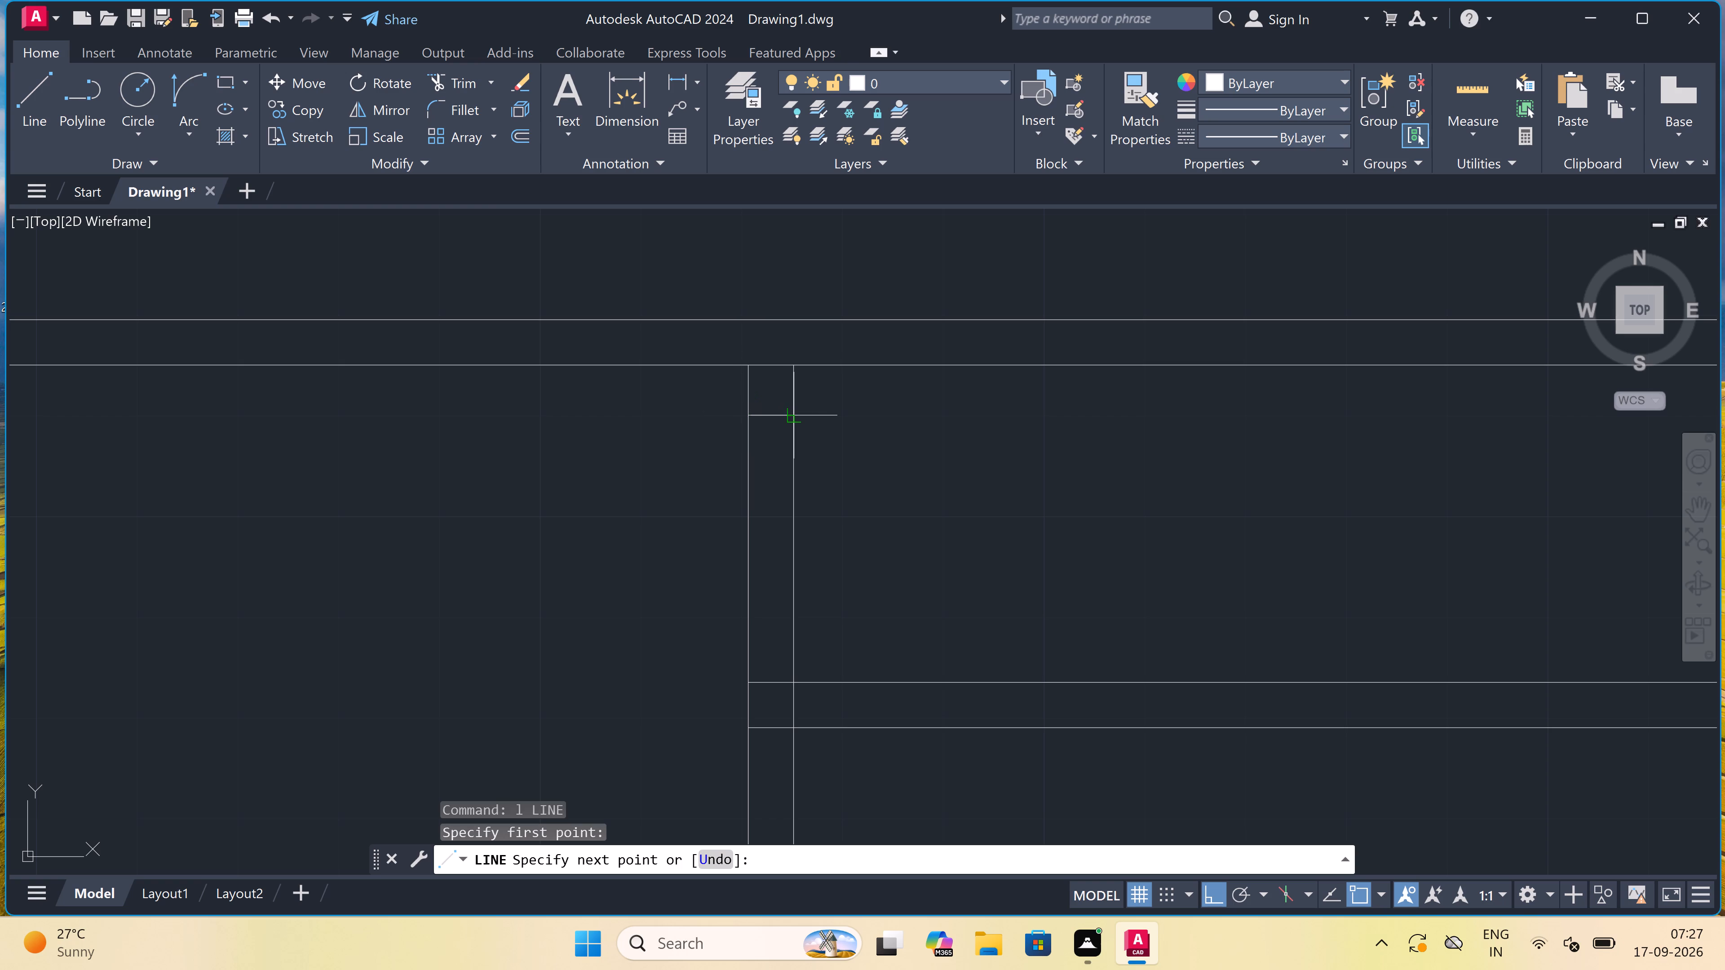
pyautogui.click(790, 419)
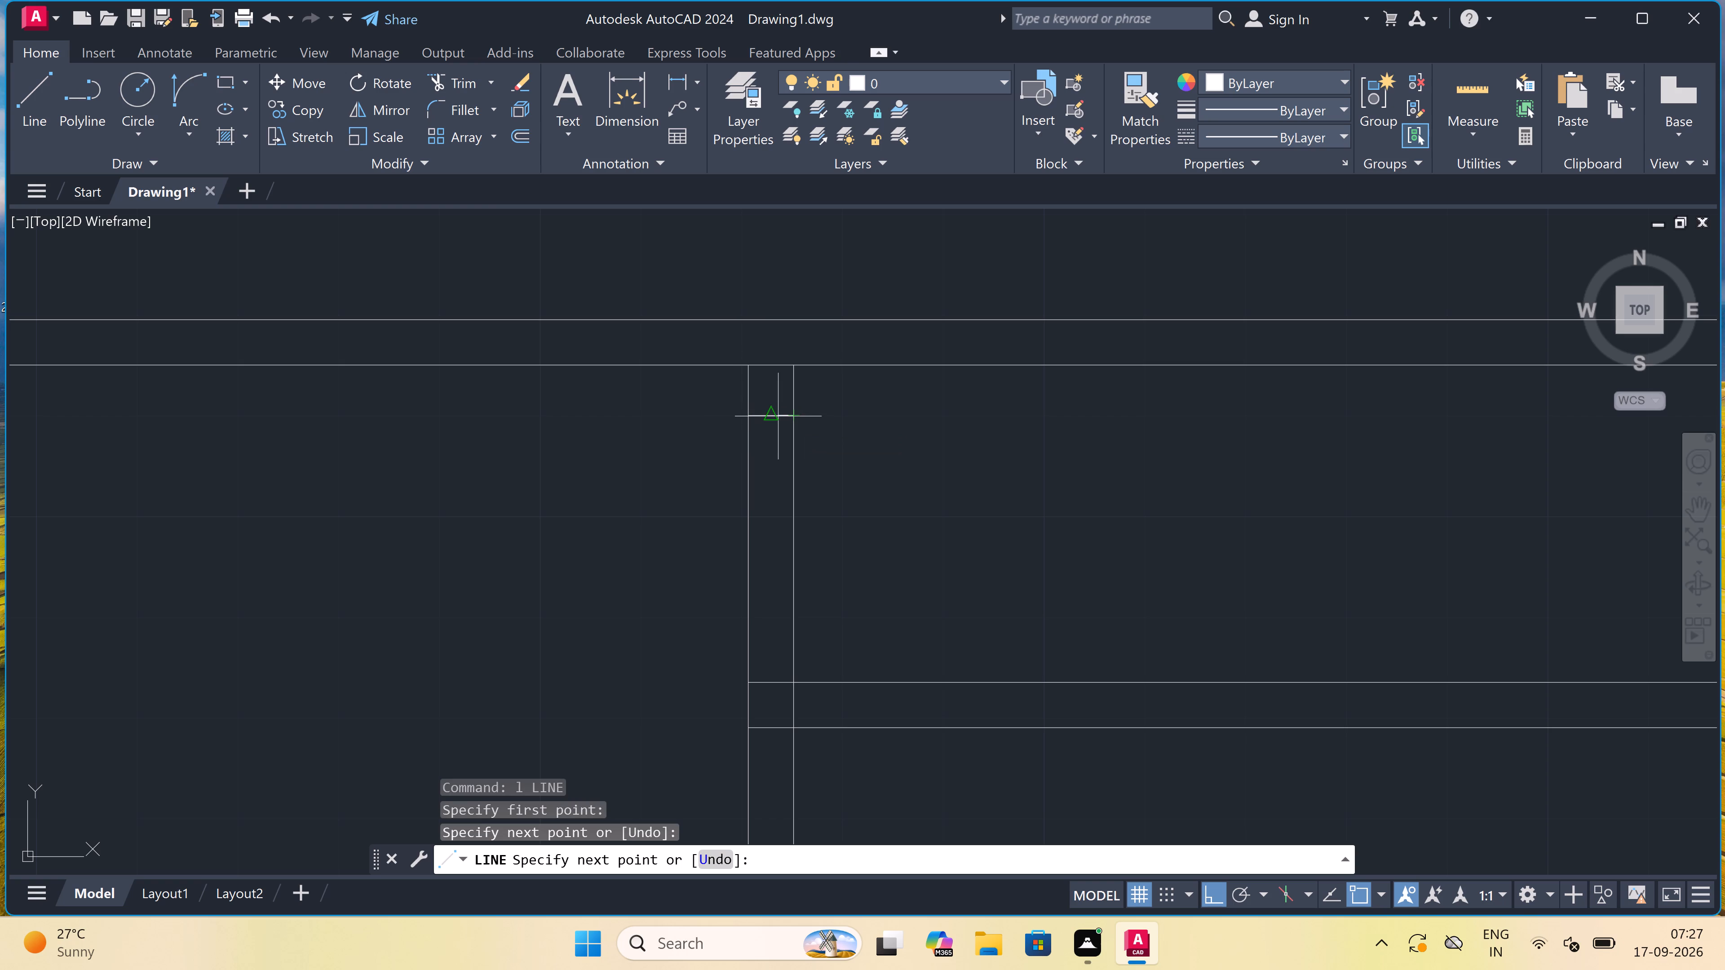
pyautogui.moveTo(773, 415); pyautogui.dragTo(777, 473)
pyautogui.write('2"')
pyautogui.press('space')
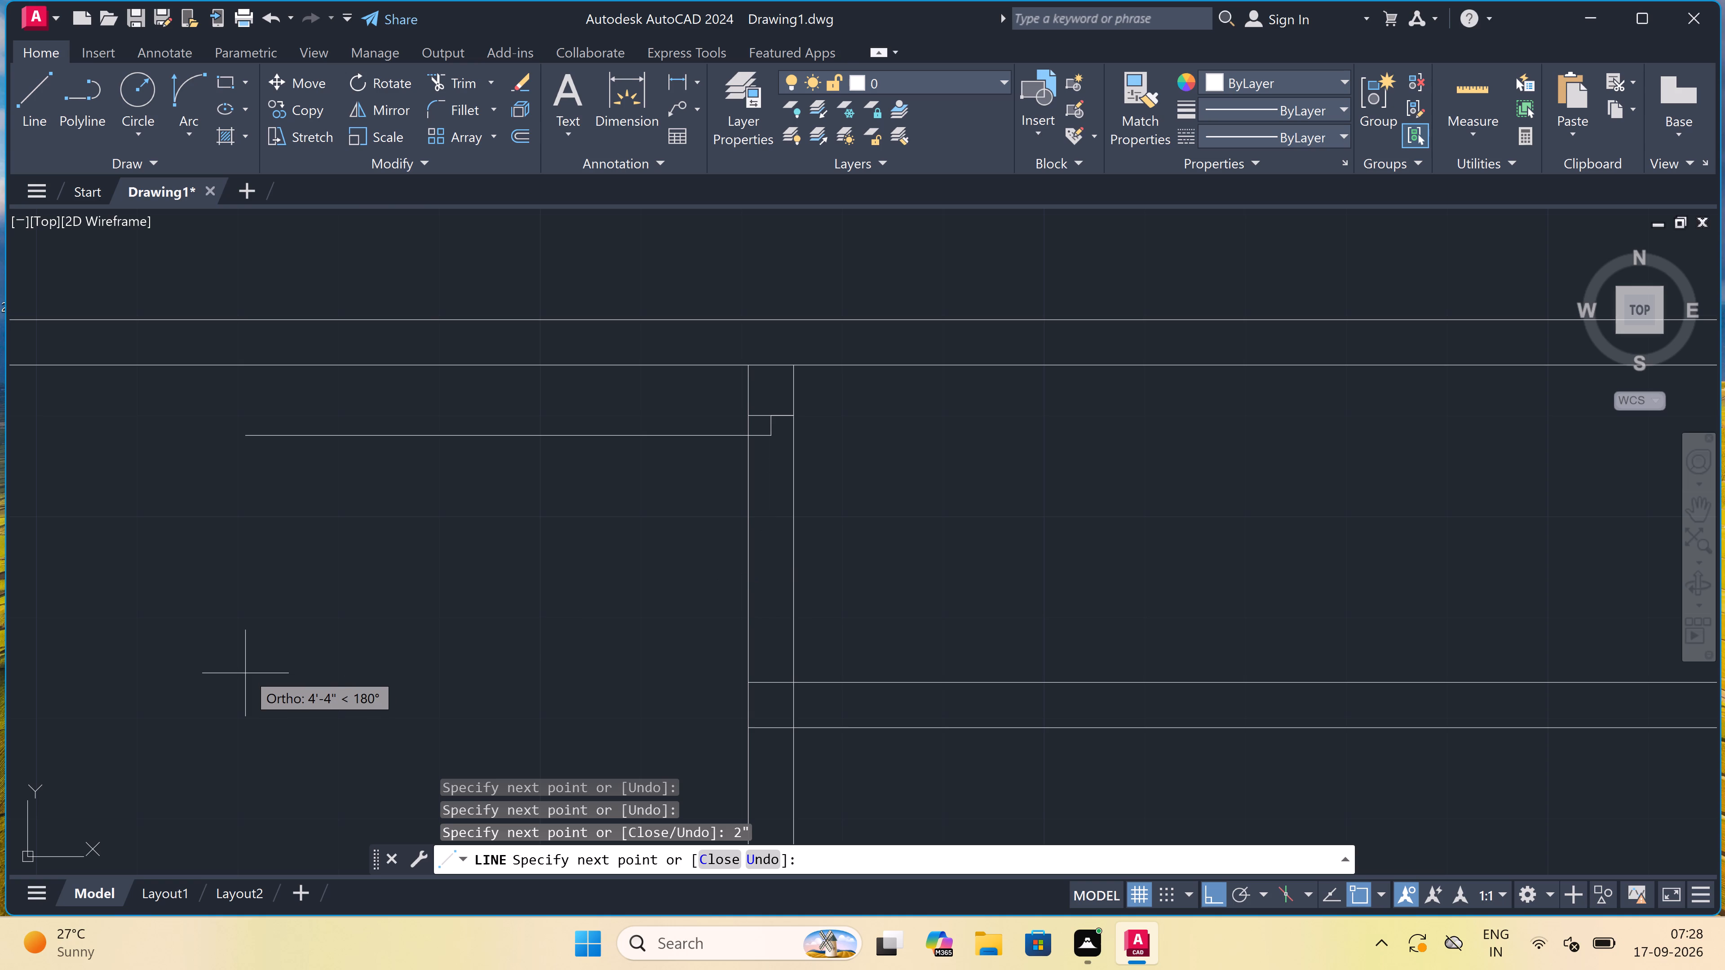
pyautogui.write("3'")
pyautogui.press('space')
pyautogui.press('Escape')
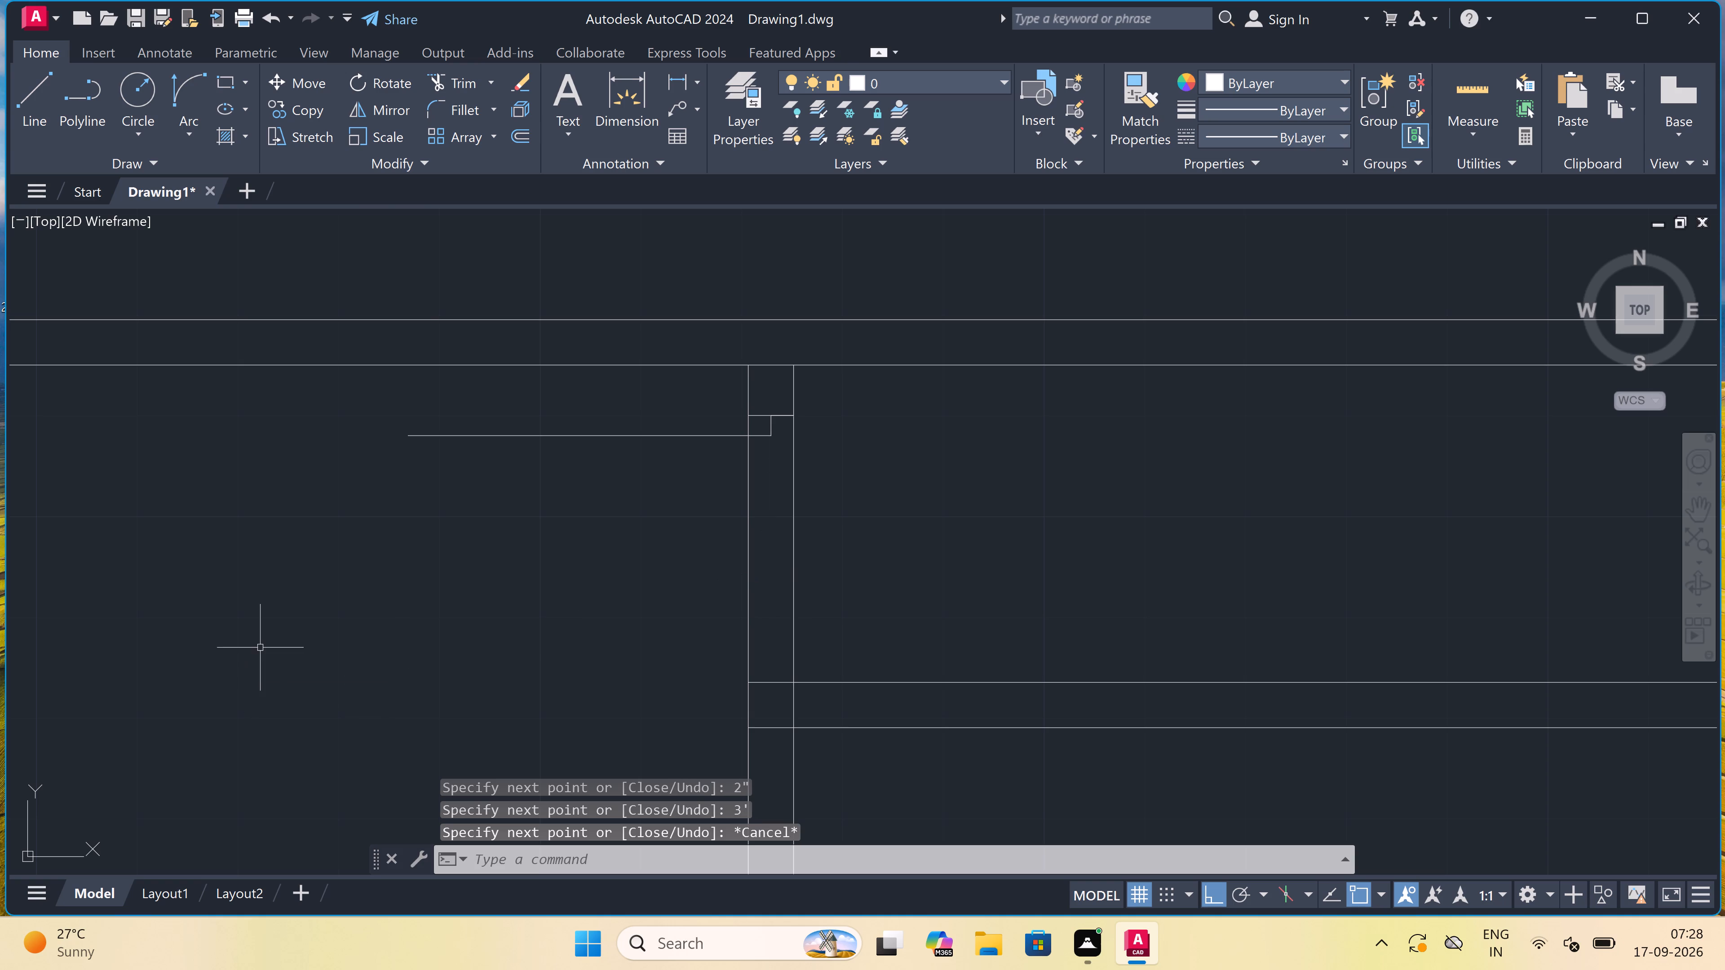
# Extend the right line of the lower vertical partition up to the upper line of the horizontal partition below the top rooms.
pyautogui.scroll(-4, 260, 626)
pyautogui.scroll(-2, 380, 579)
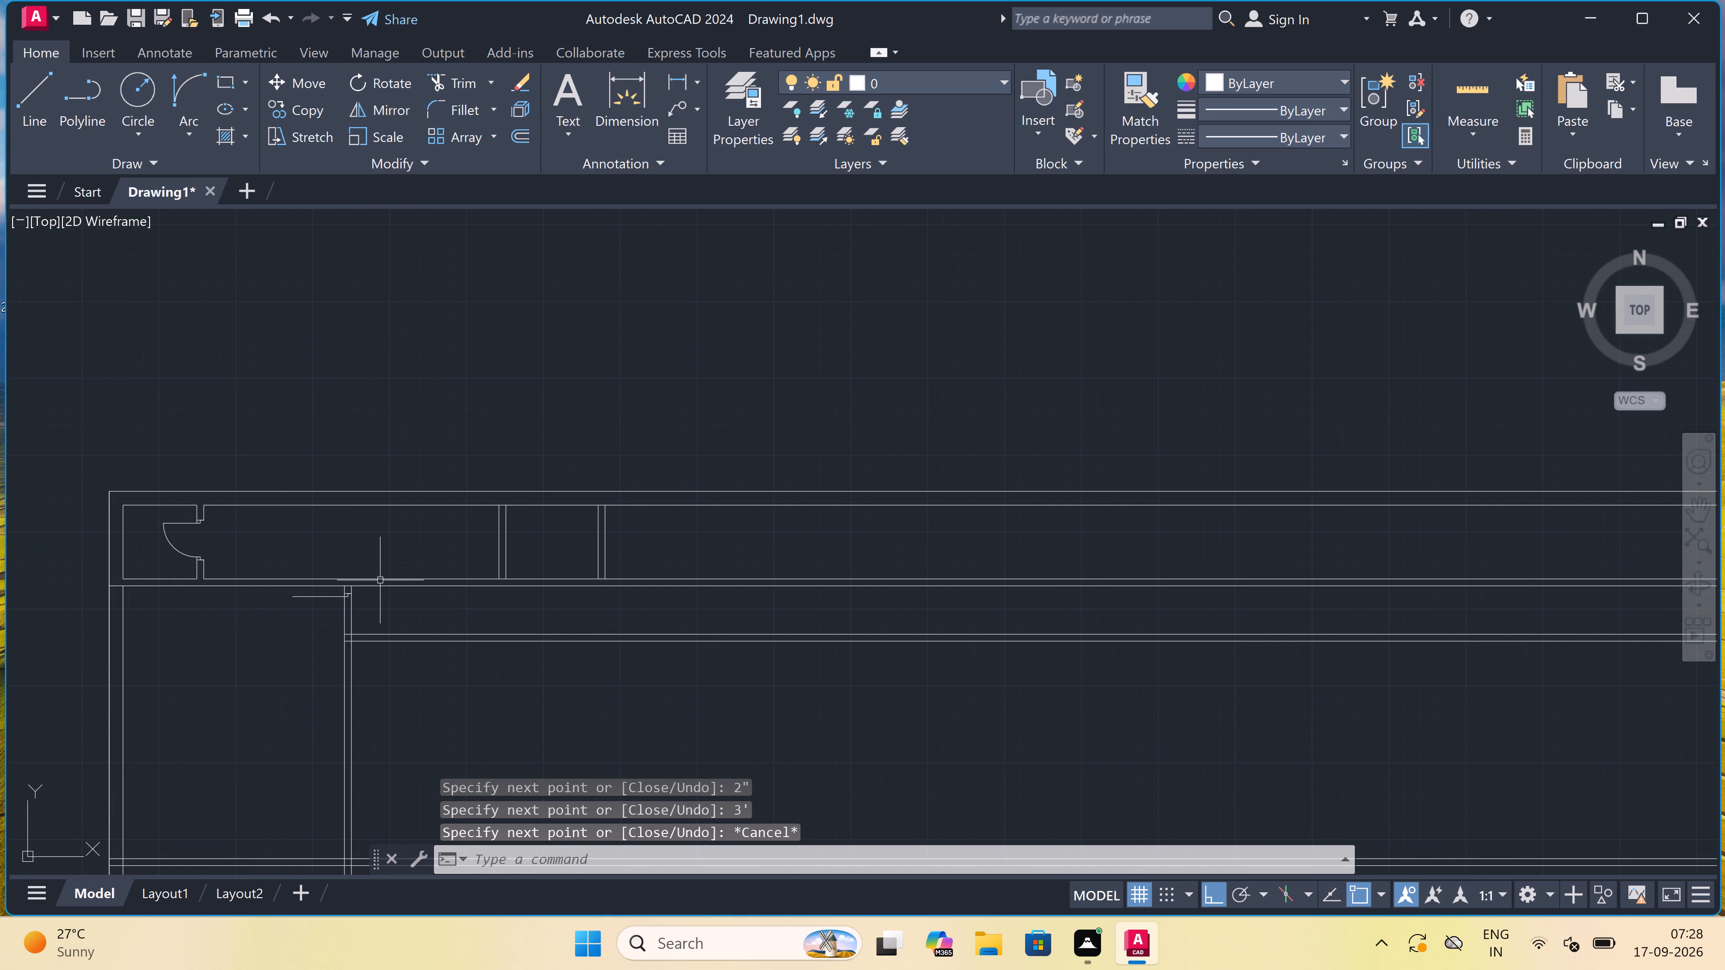
pyautogui.scroll(3, 321, 629)
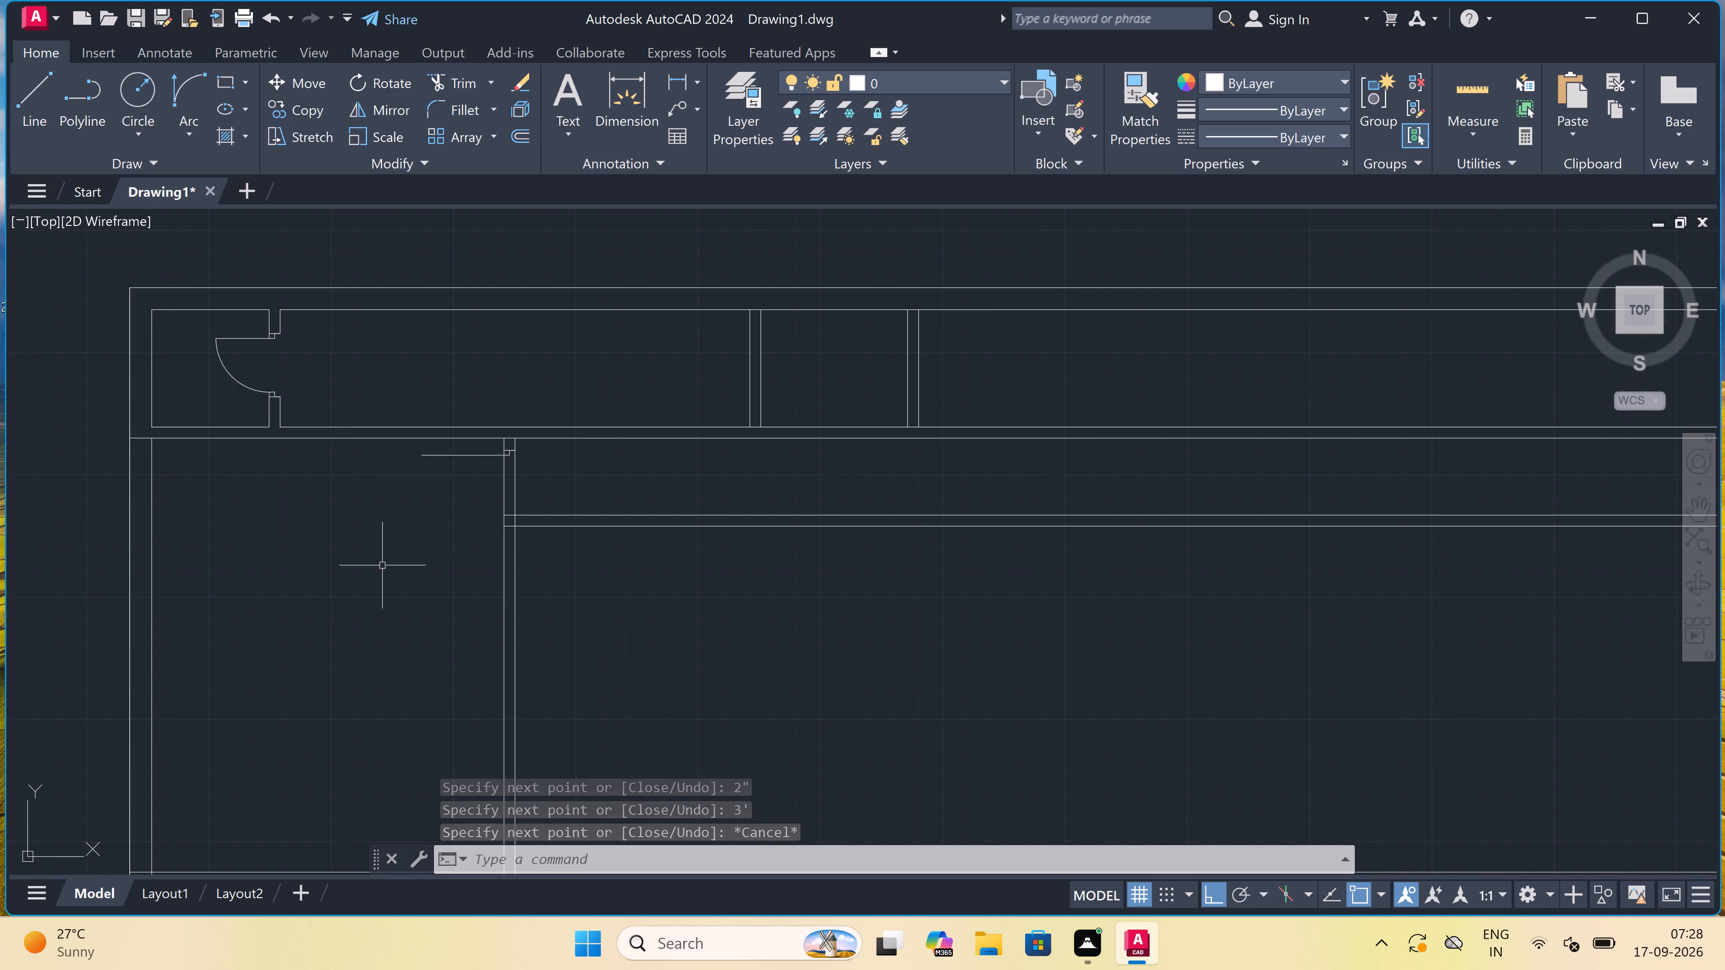
pyautogui.scroll(2, 540, 445)
pyautogui.scroll(-1, 547, 450)
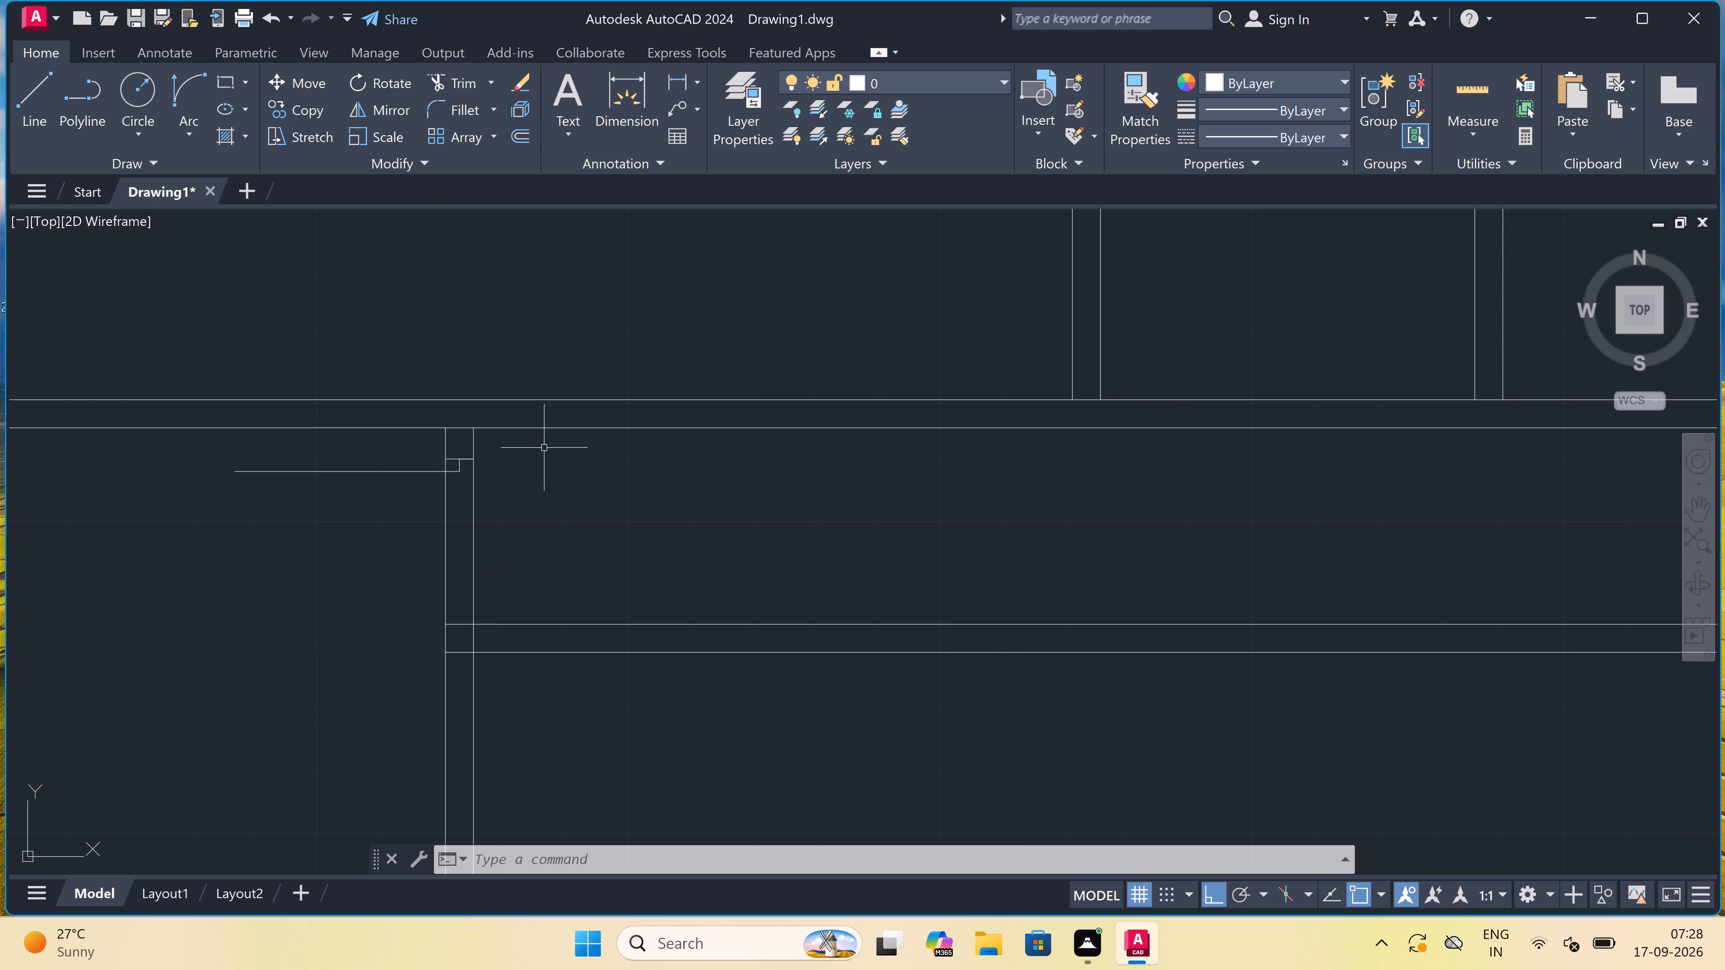
pyautogui.scroll(-1, 697, 416)
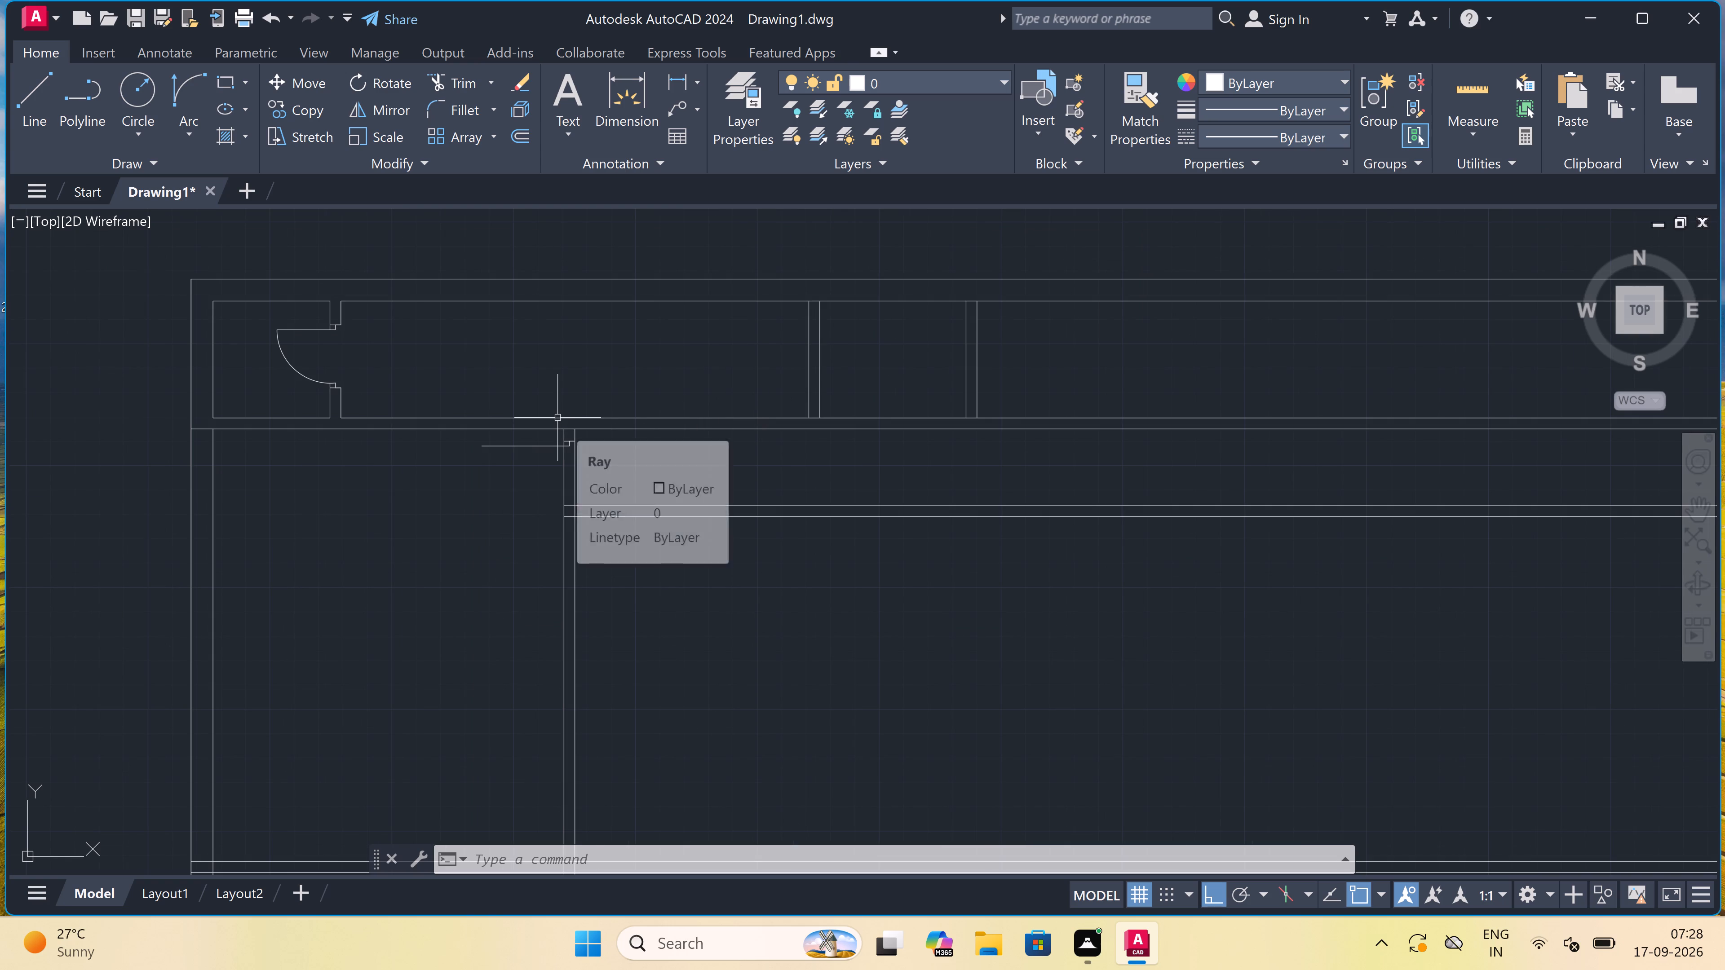
pyautogui.scroll(3, 559, 422)
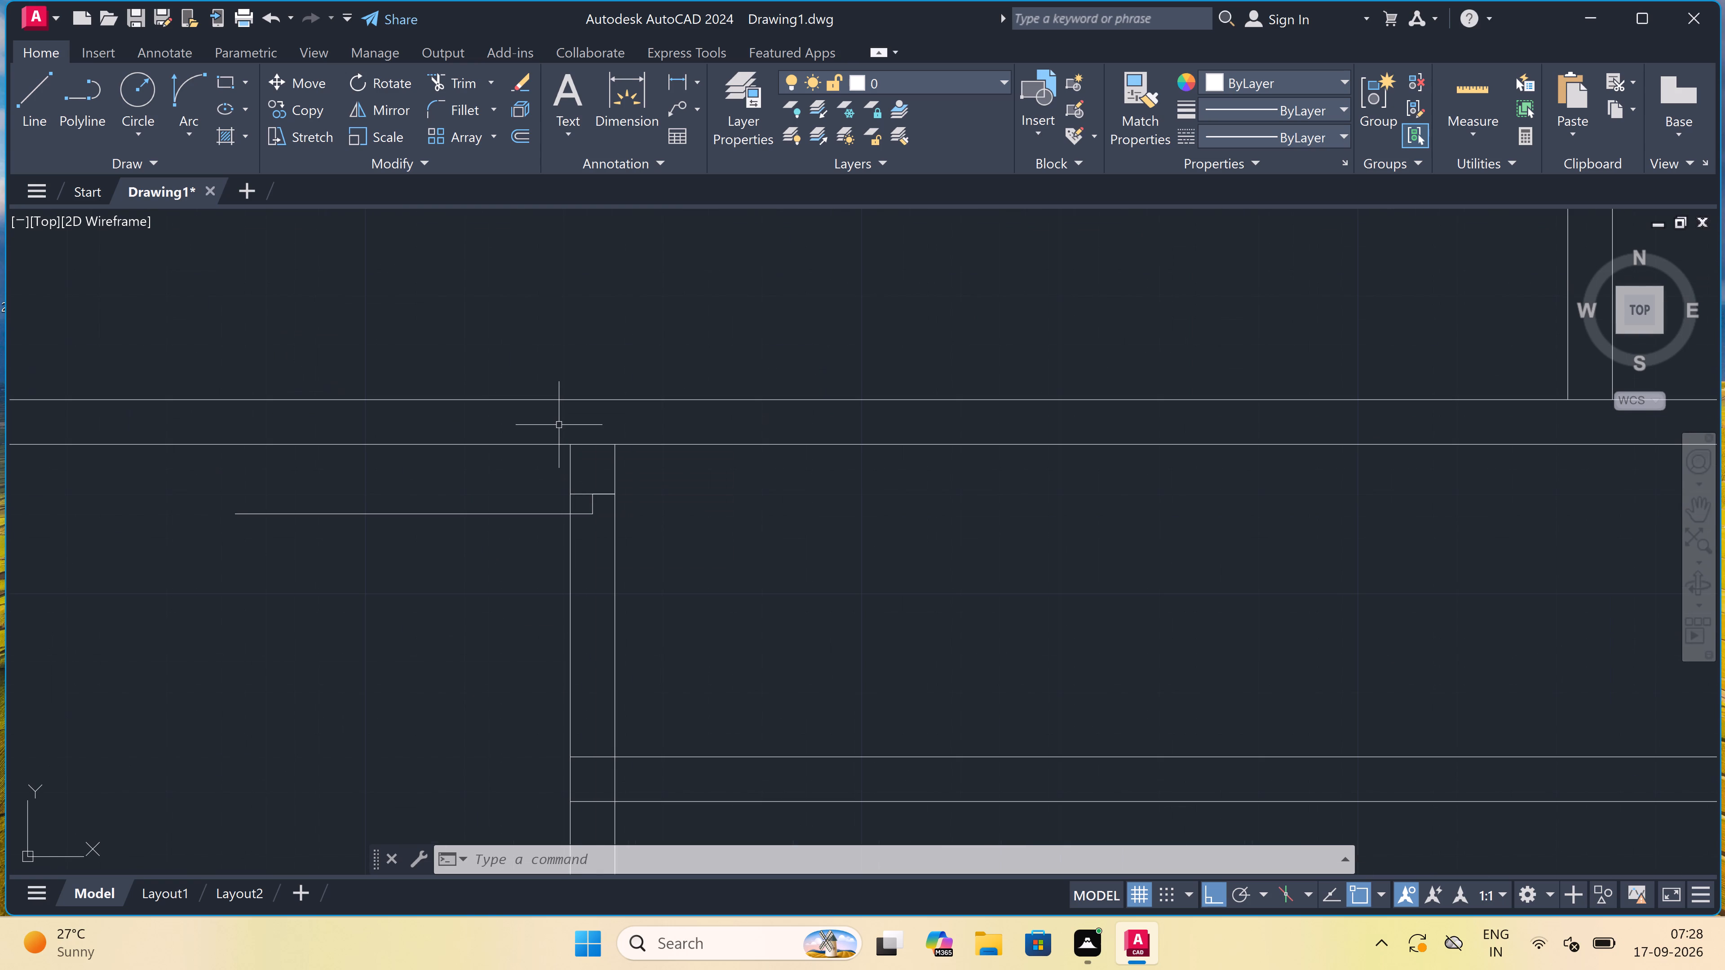
pyautogui.write('ex')
pyautogui.press('space')
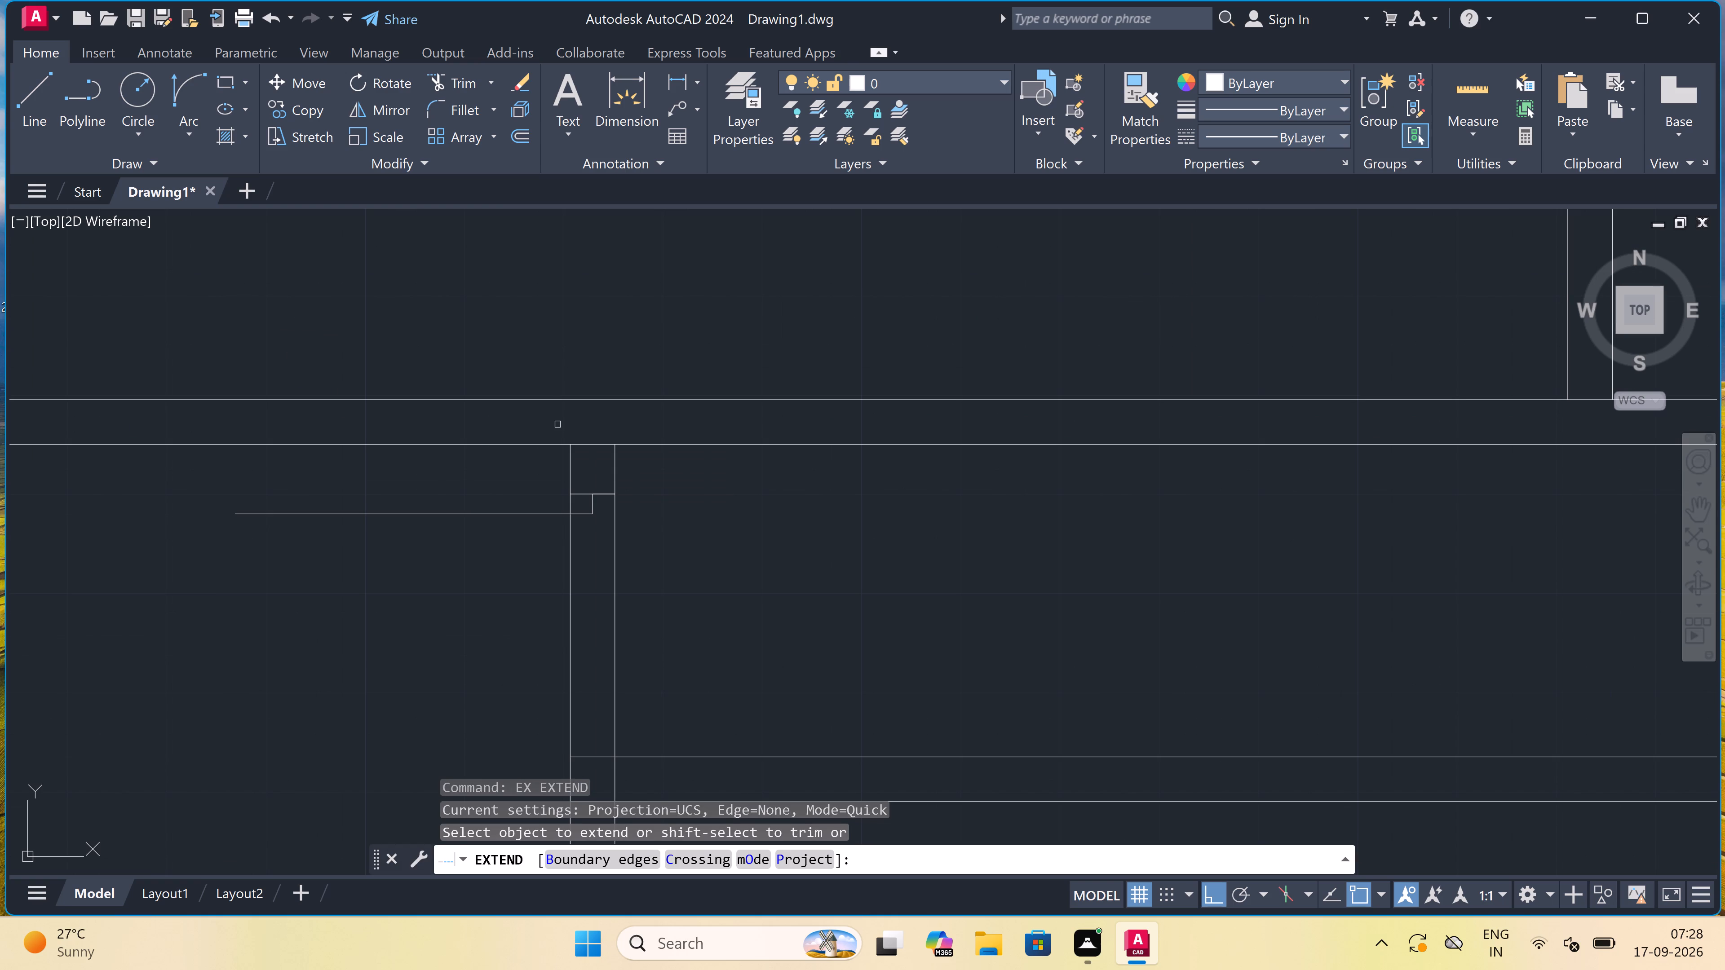
pyautogui.click(619, 465)
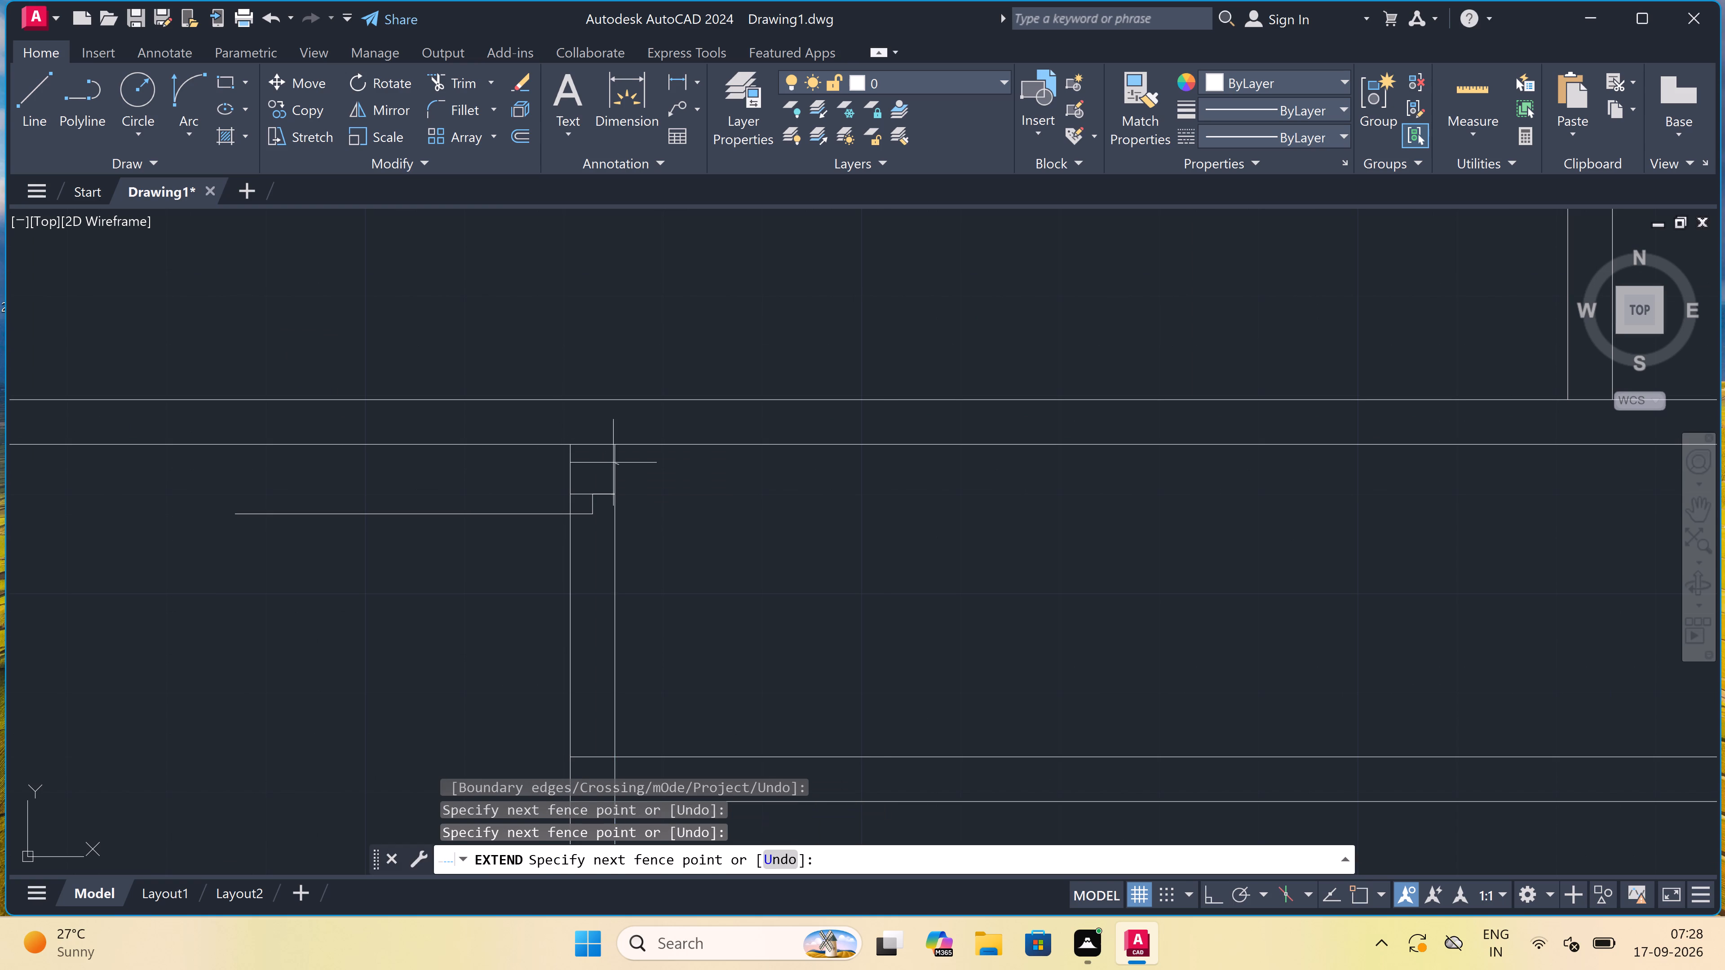
pyautogui.click(612, 463)
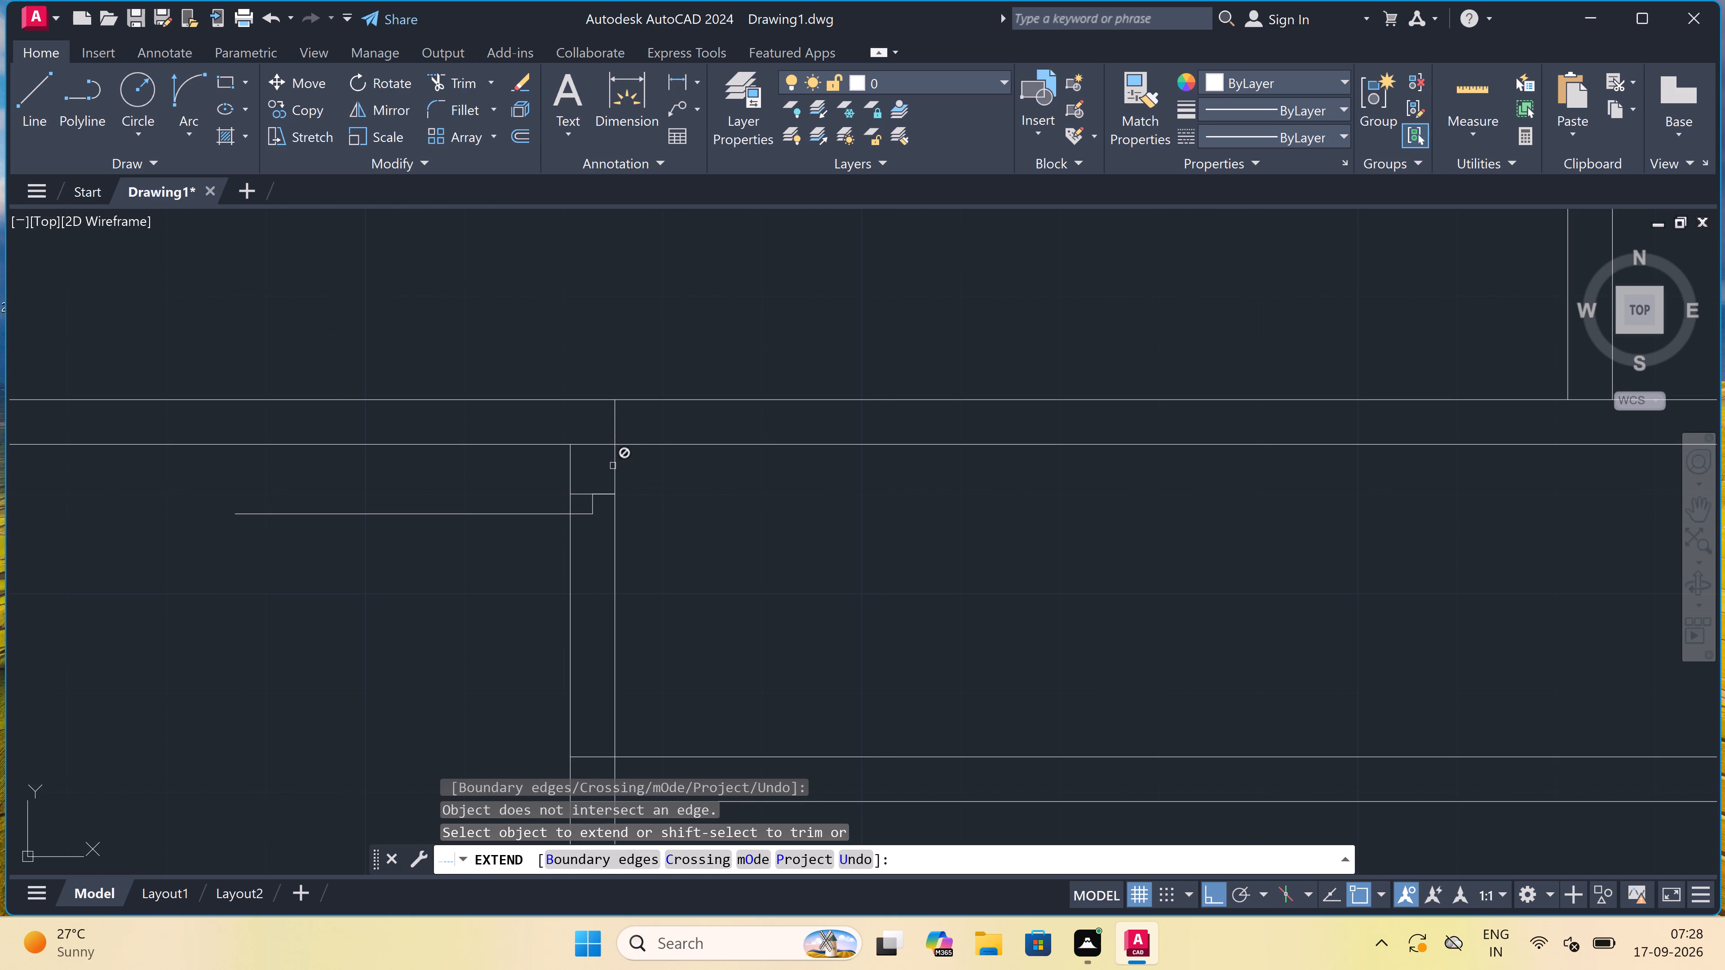
pyautogui.press('Escape')
# Trim away both lines of the horizontal partition below the top rooms where they continue to the right of the lower vertical partition.
pyautogui.write('tr')
pyautogui.press('space')
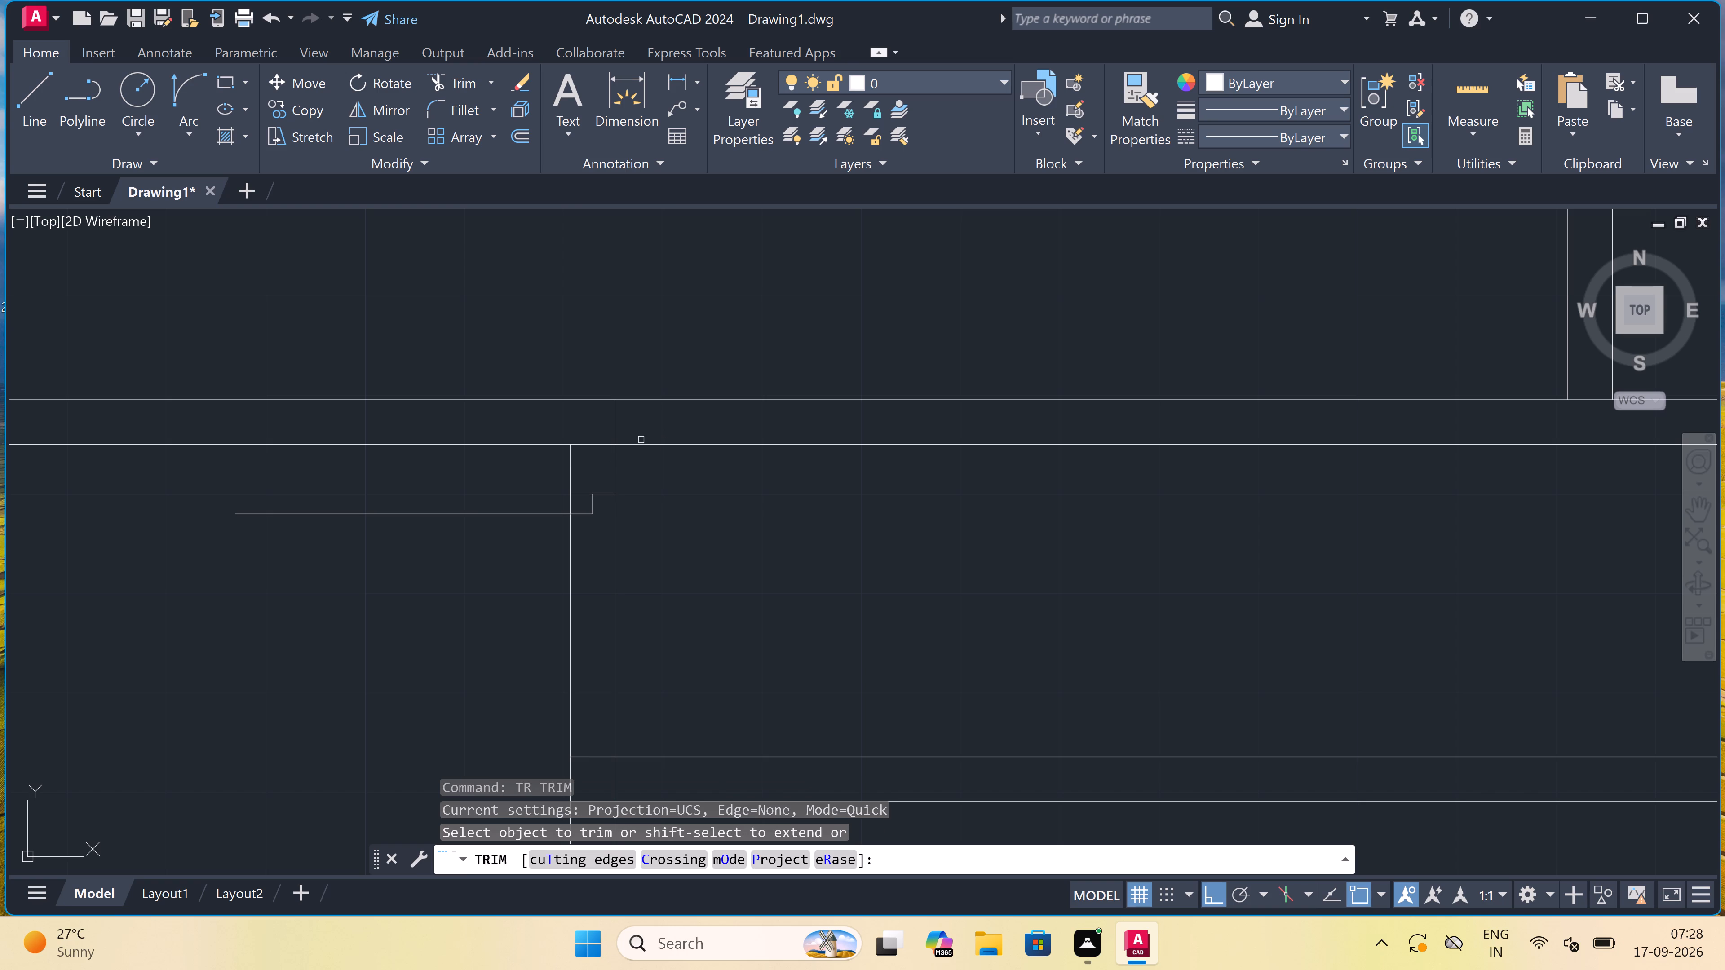
pyautogui.click(661, 458)
pyautogui.click(656, 439)
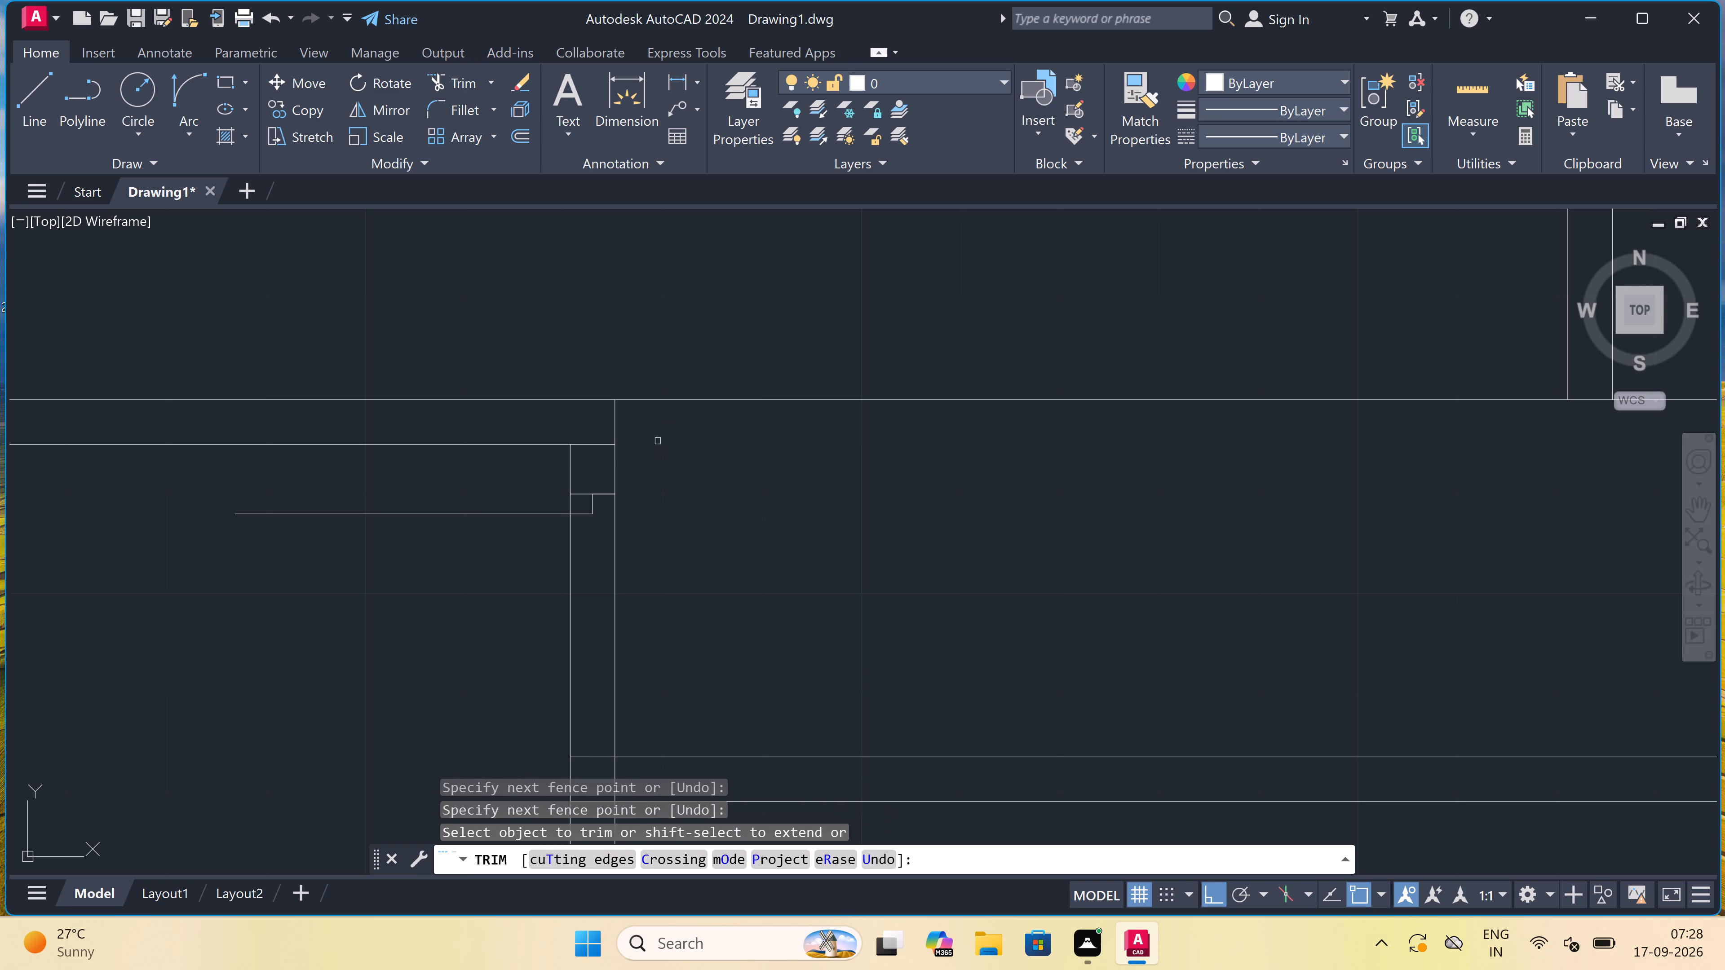
pyautogui.scroll(-3, 681, 444)
pyautogui.click(678, 443)
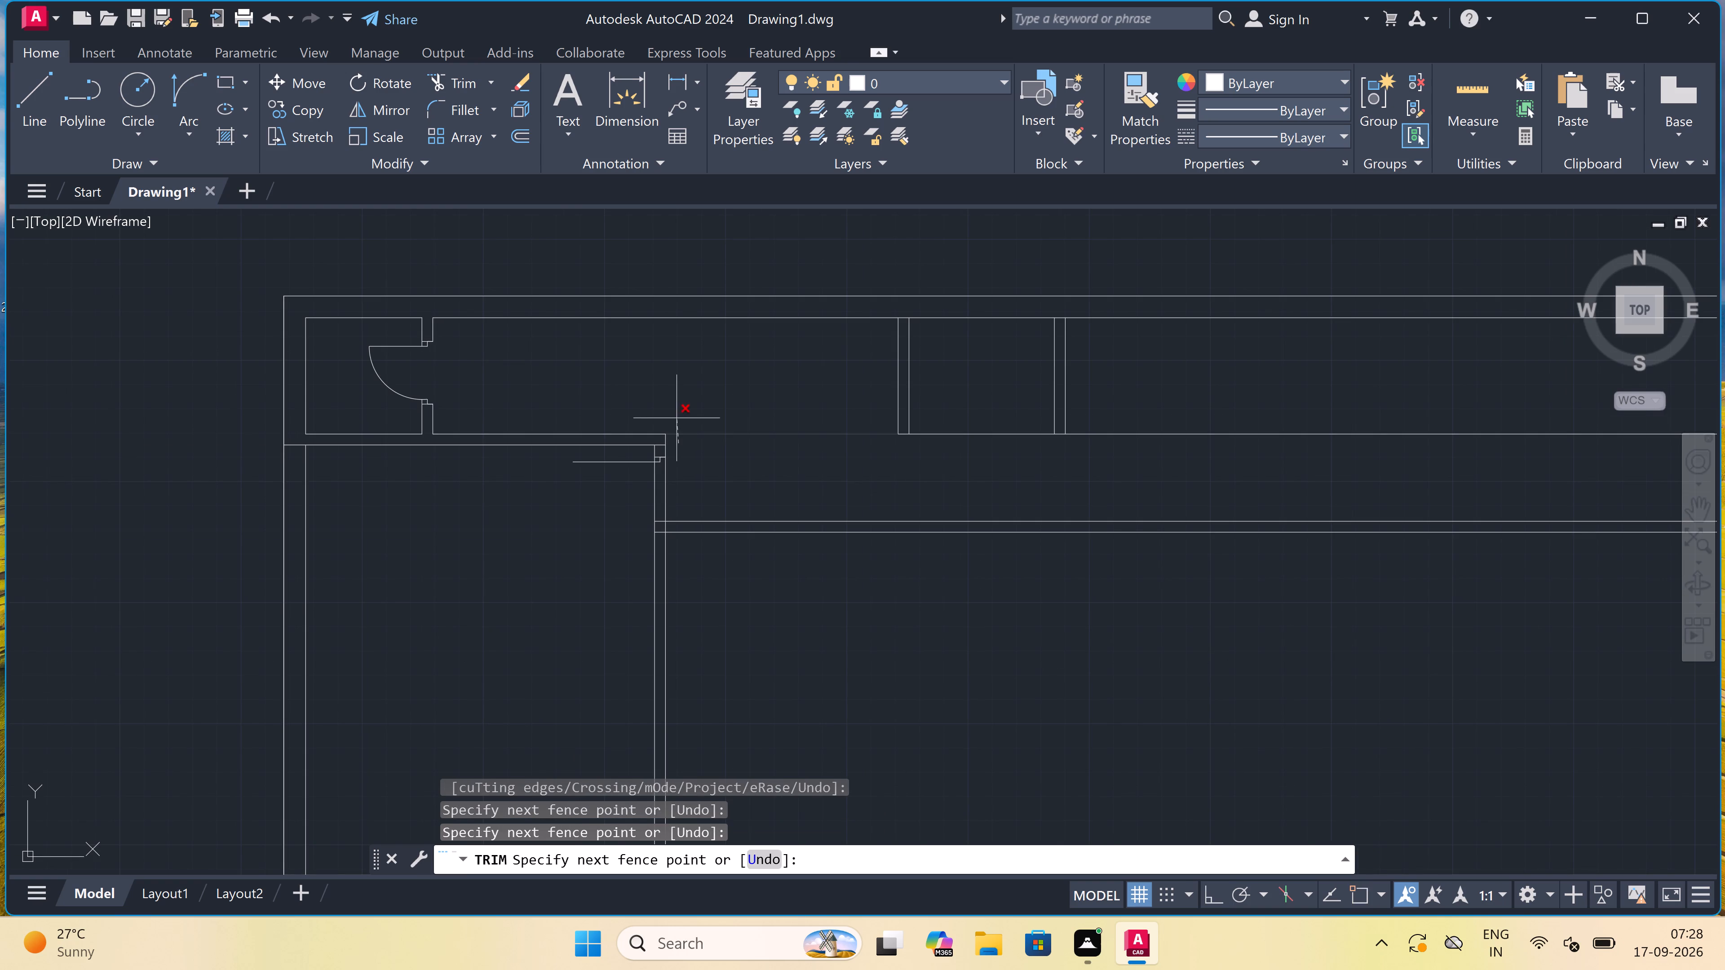
pyautogui.click(677, 418)
pyautogui.click(913, 414)
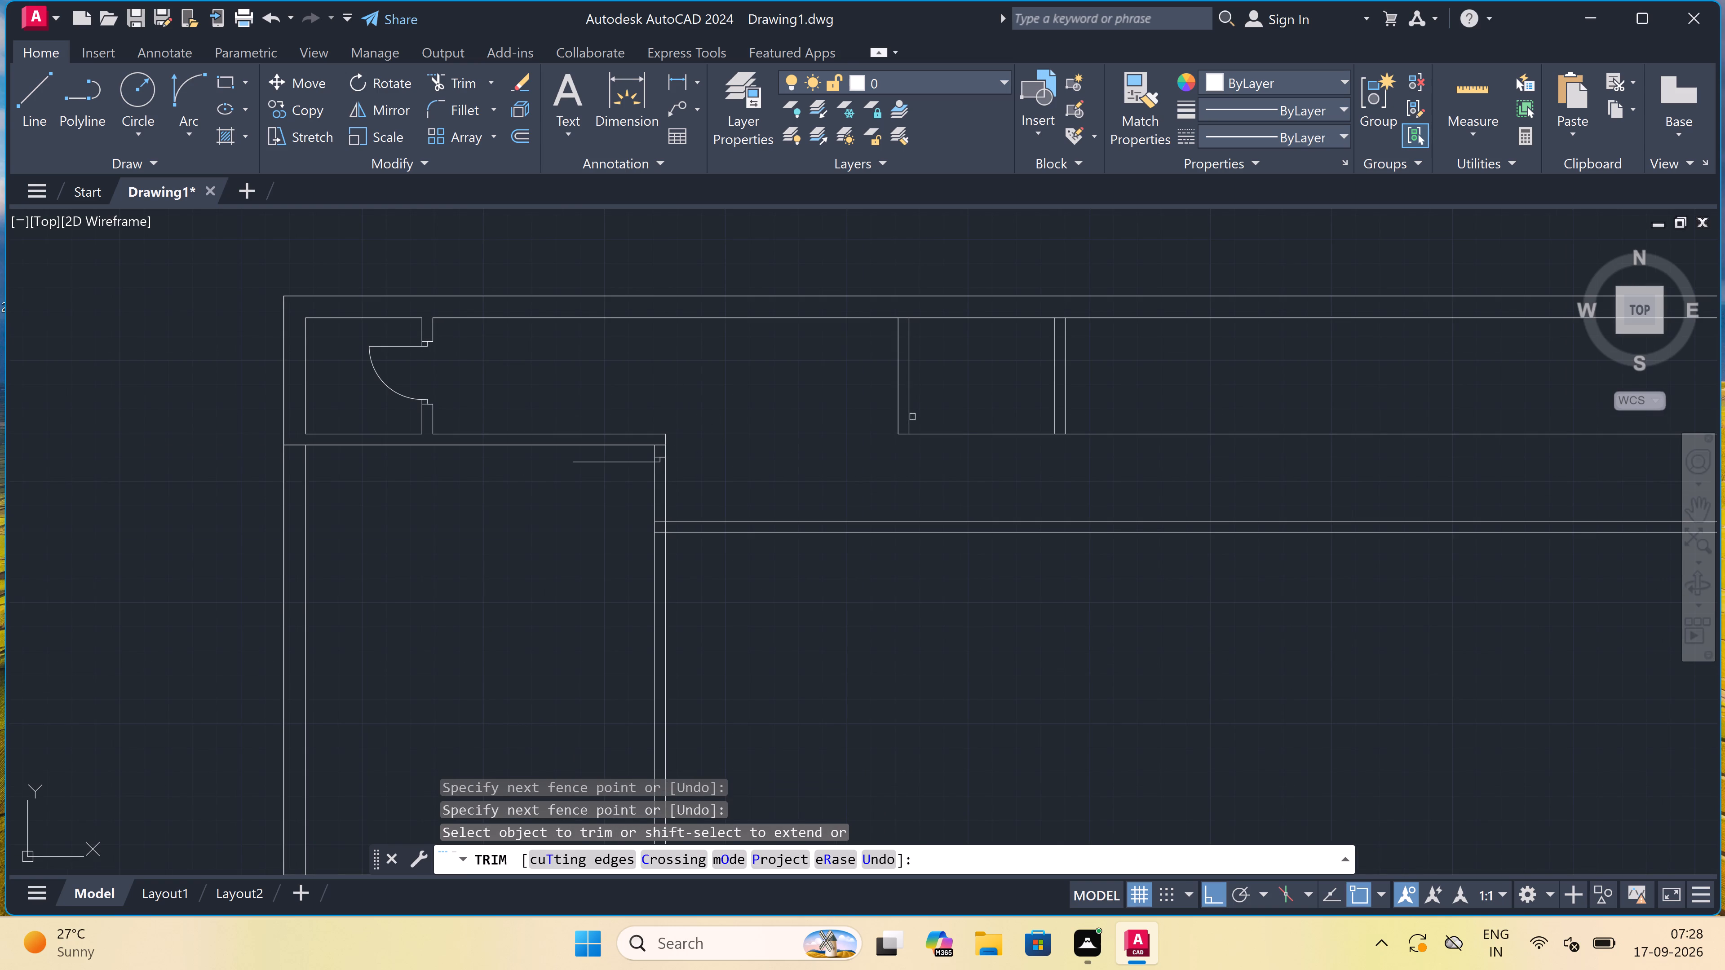
pyautogui.moveTo(933, 435); pyautogui.dragTo(941, 441)
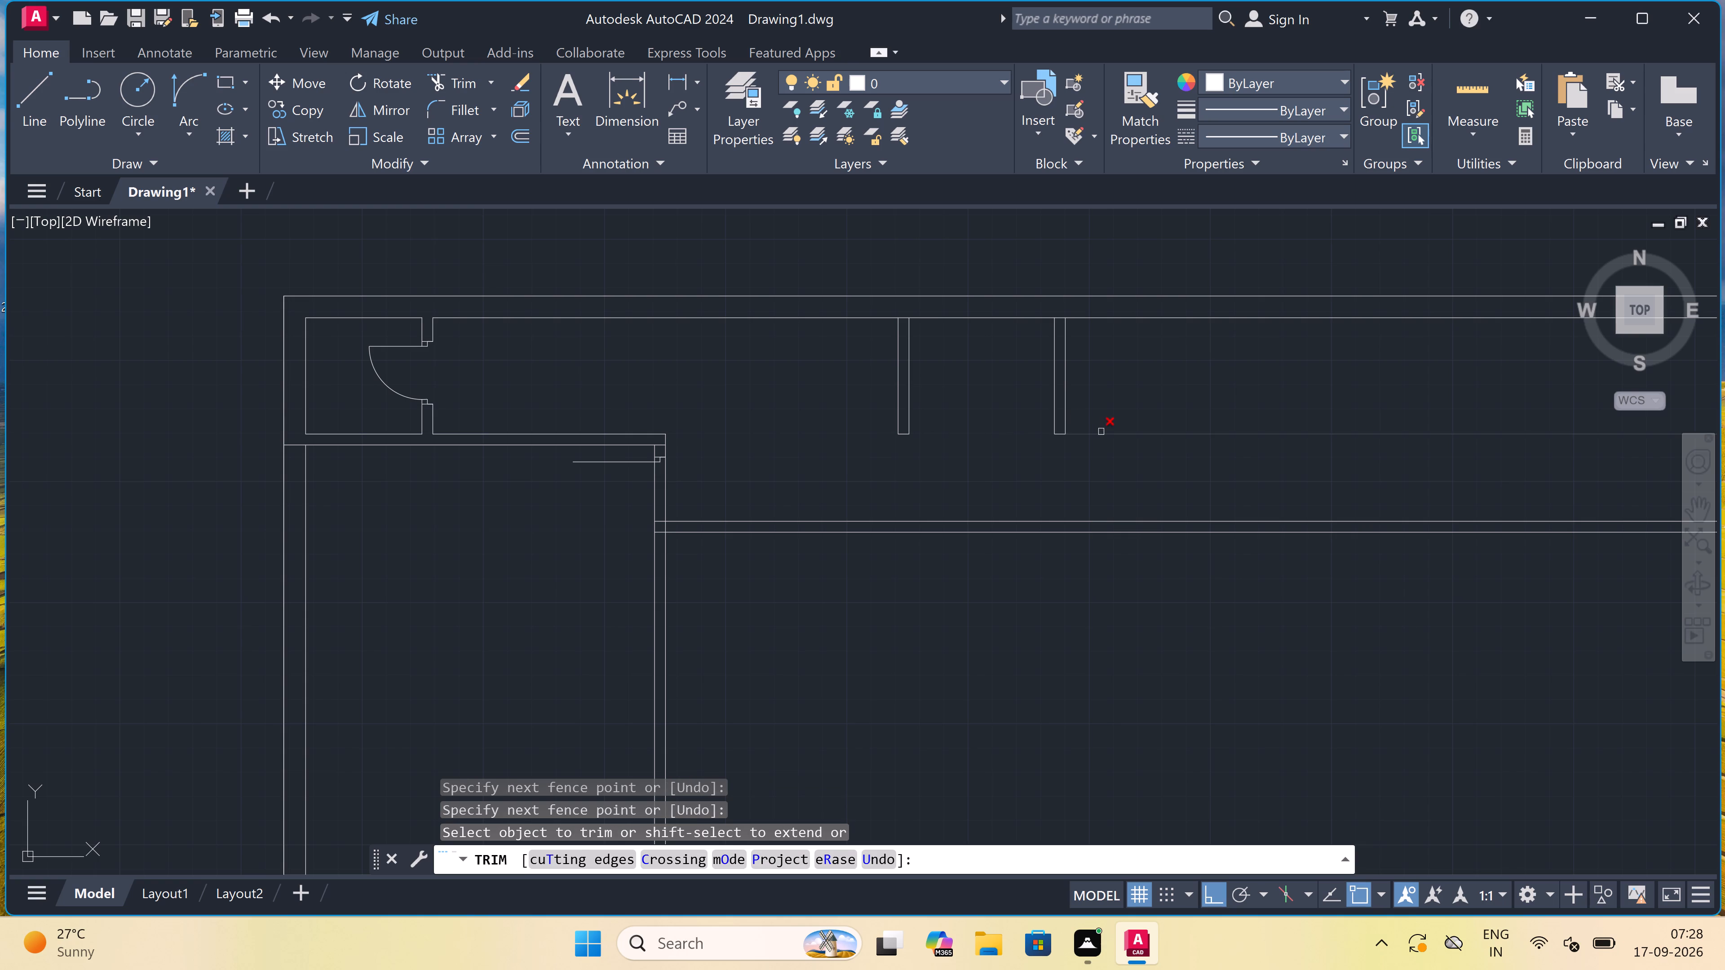
pyautogui.click(1103, 449)
pyautogui.click(1103, 426)
# Trim the short leftover pieces closing the bottom ends of the two upper vertical partitions.
pyautogui.scroll(4, 1076, 434)
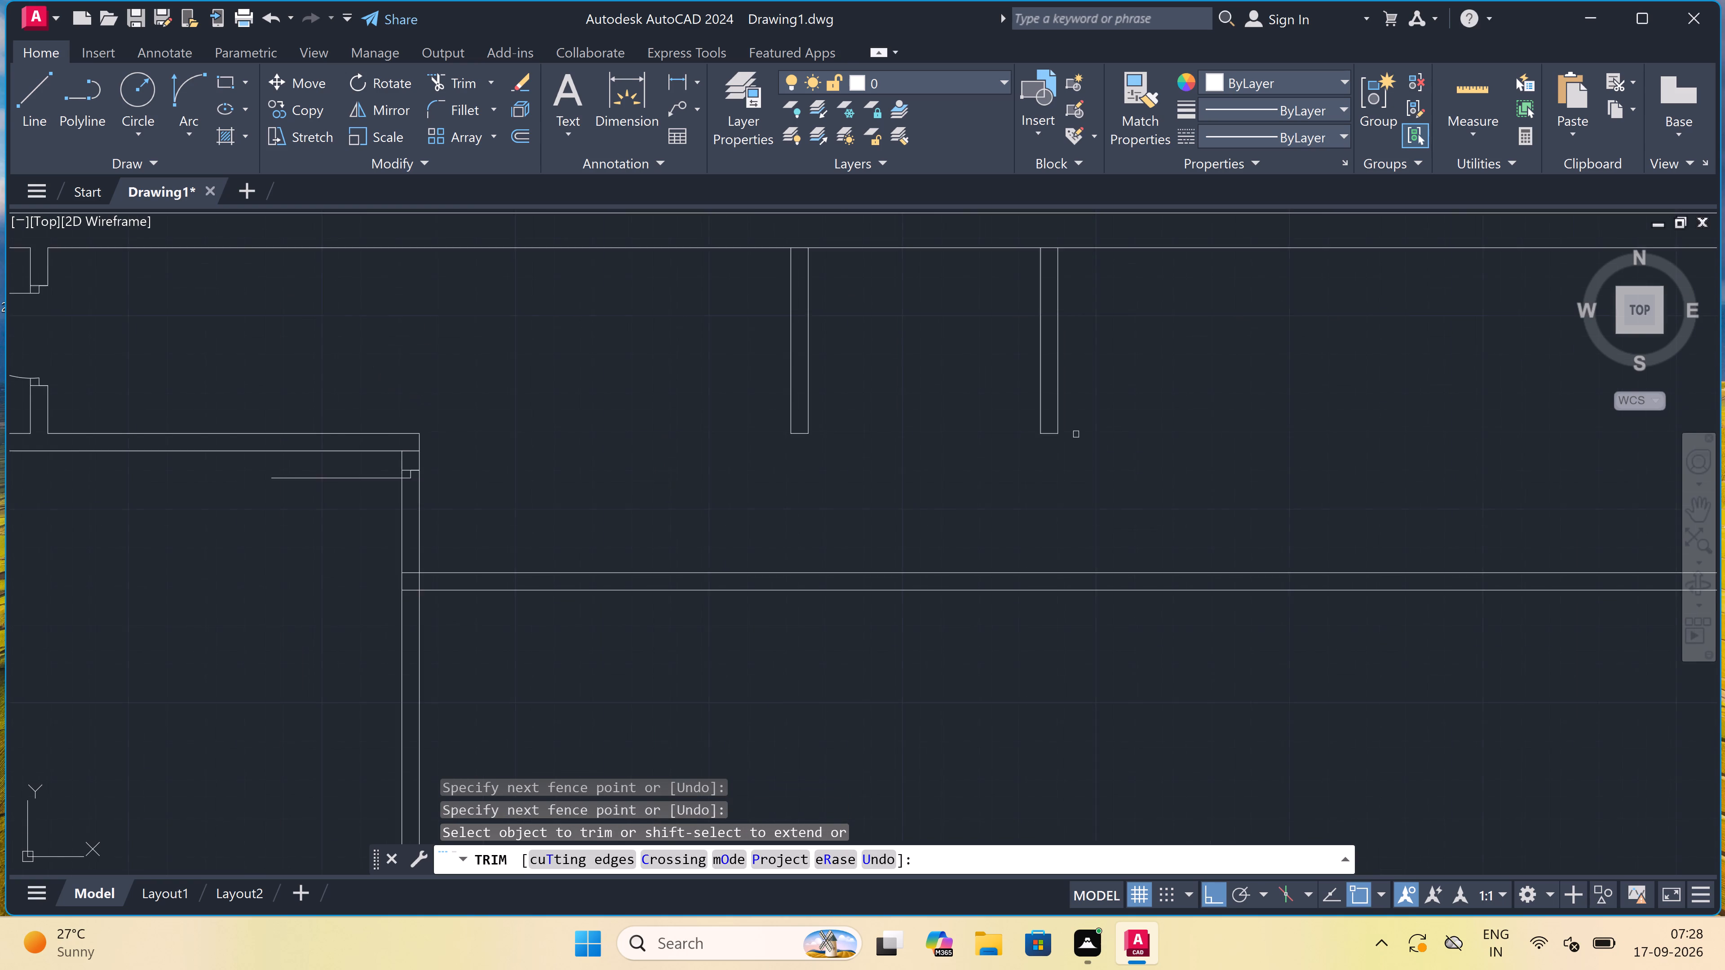
pyautogui.moveTo(951, 464); pyautogui.dragTo(953, 459)
pyautogui.click(956, 406)
pyautogui.scroll(-4, 958, 410)
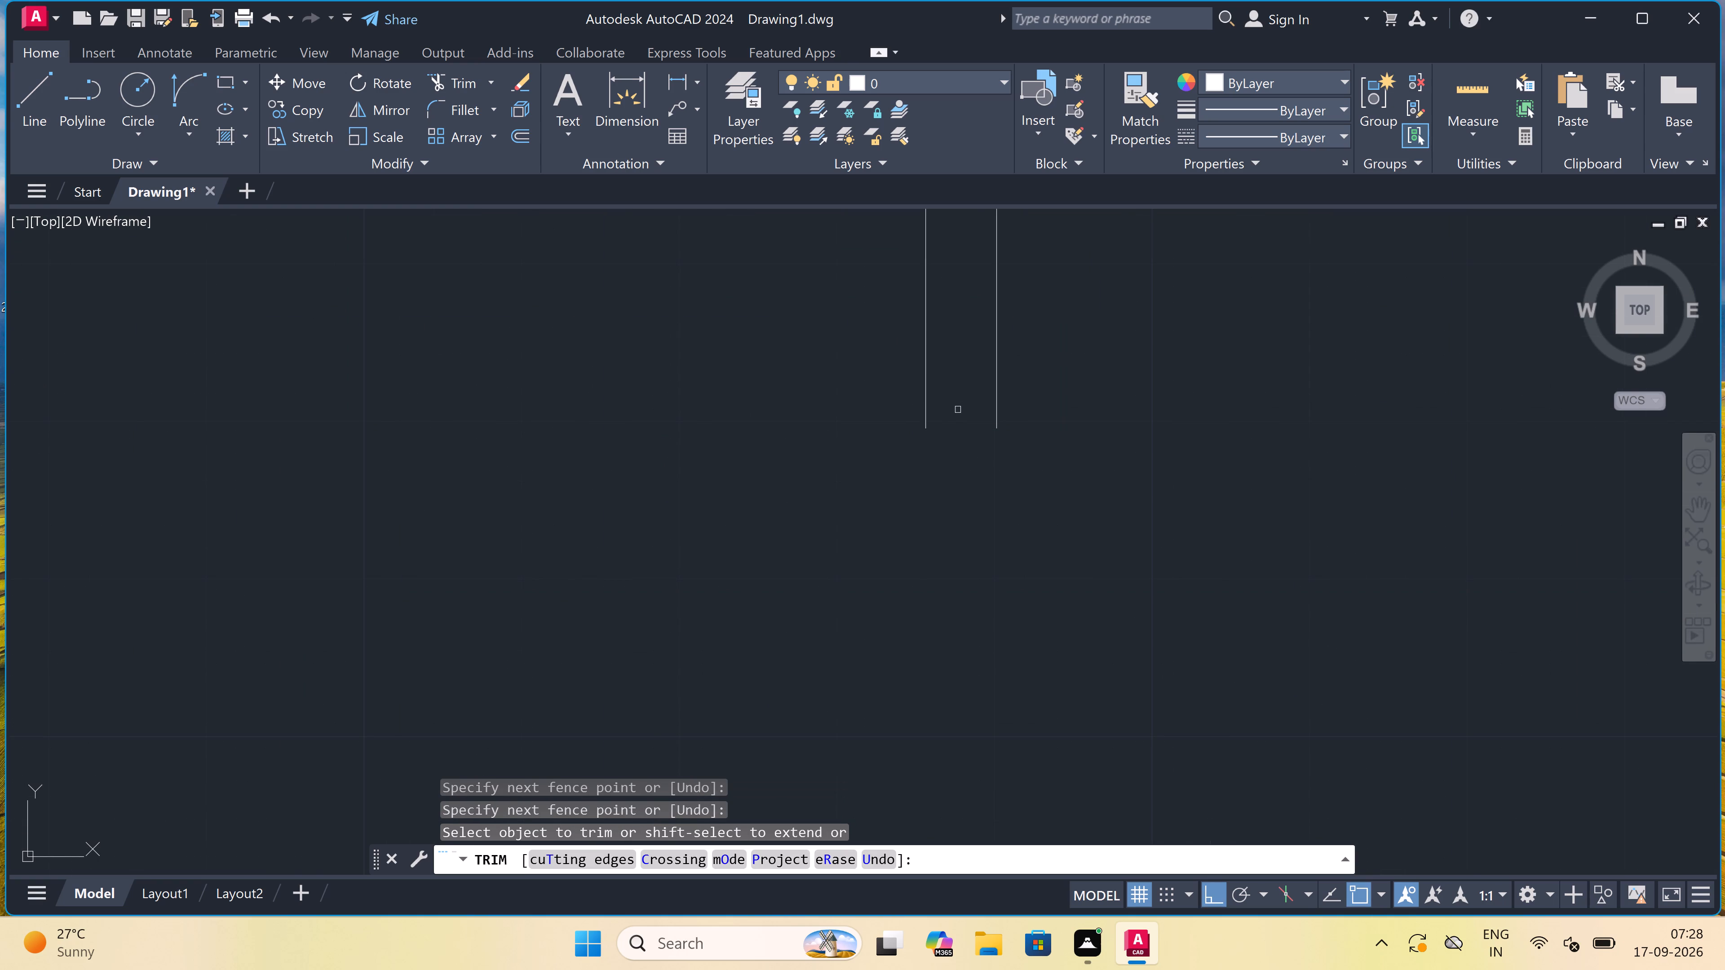
pyautogui.scroll(3, 689, 450)
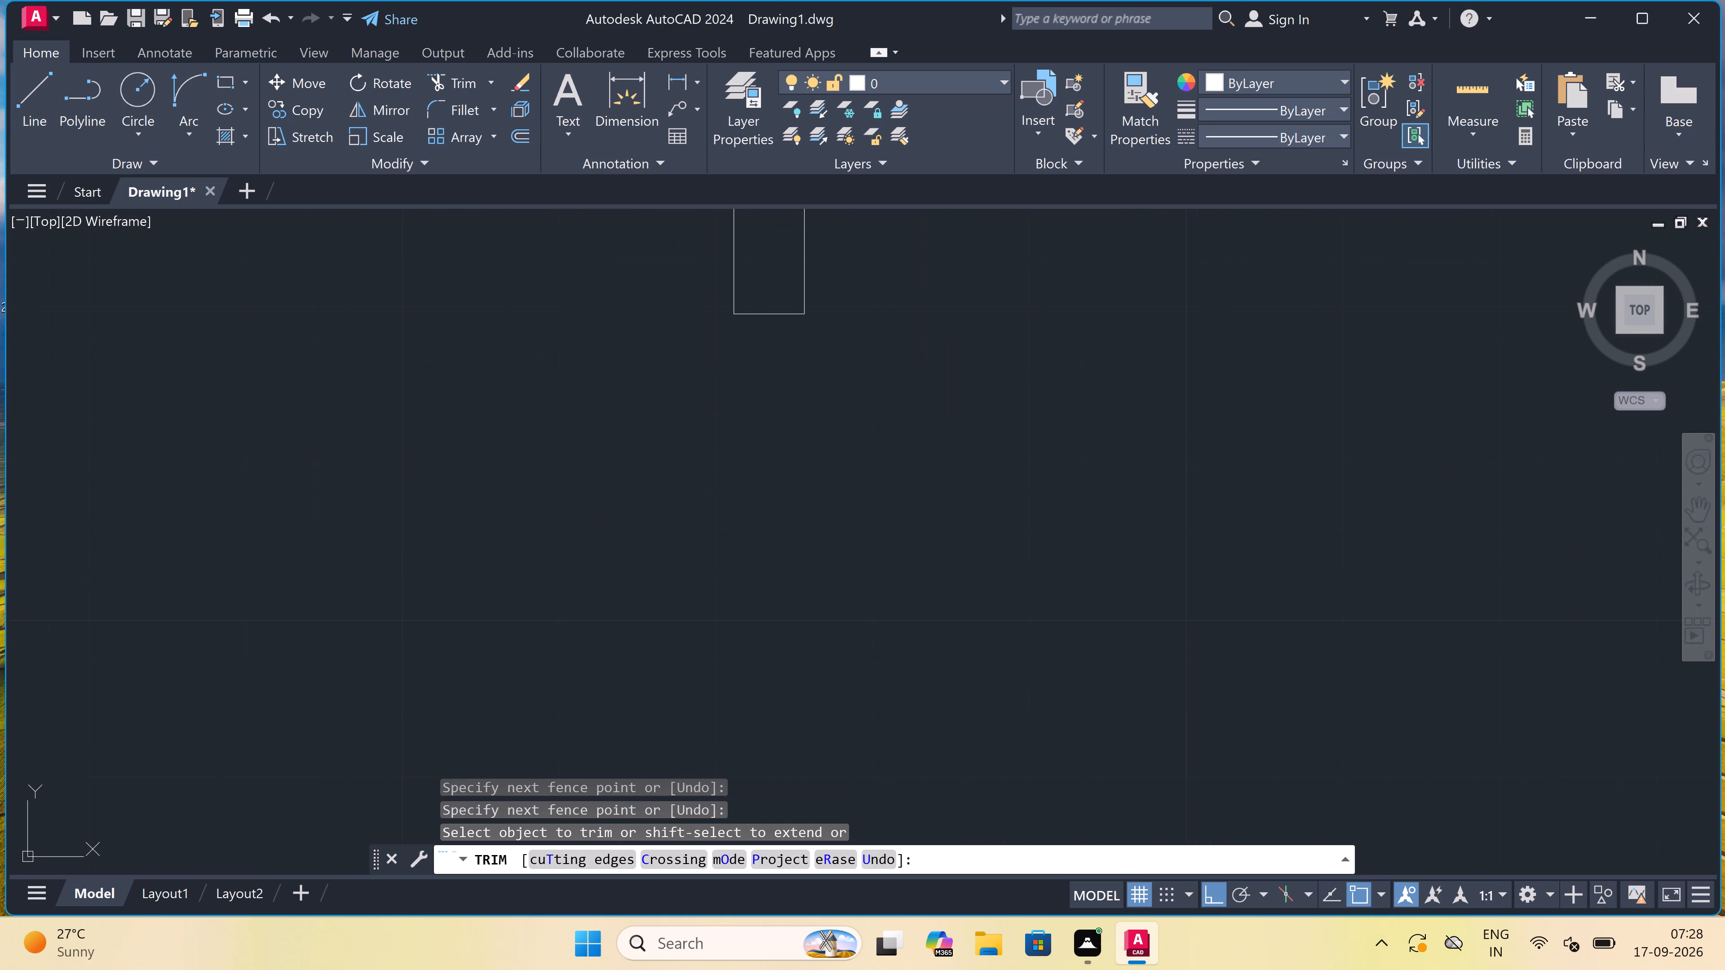
pyautogui.click(756, 316)
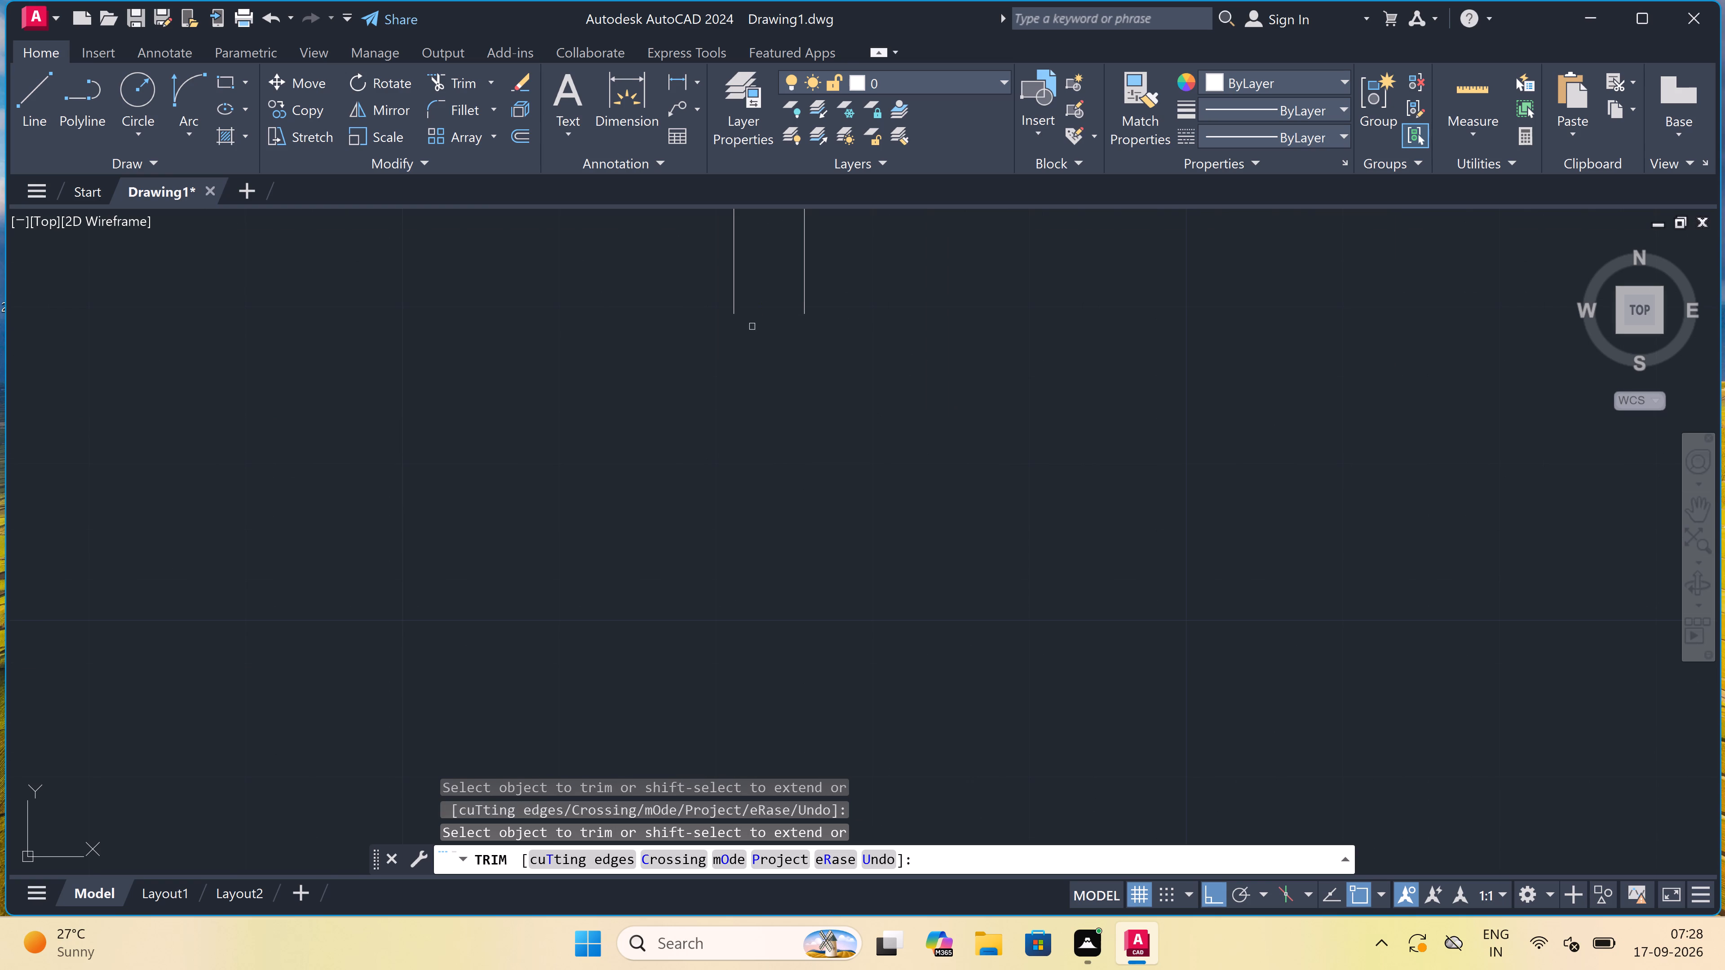
pyautogui.scroll(-4, 742, 440)
pyautogui.press('Escape')
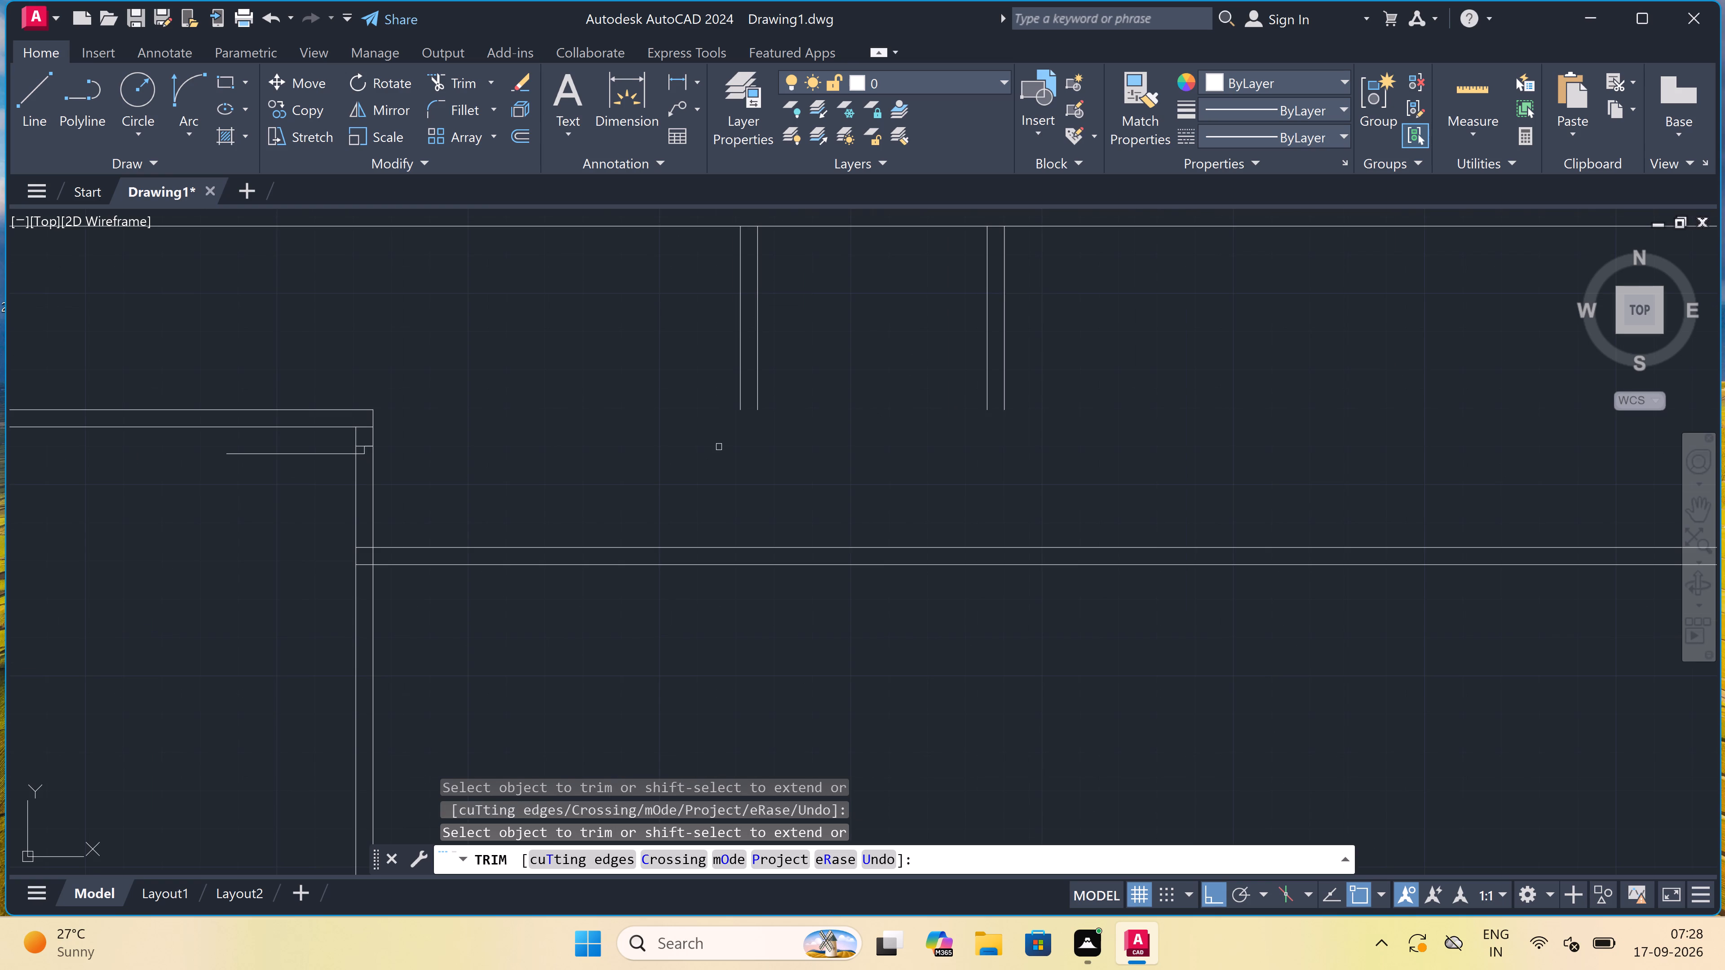
# Extend the four lines of the two upper vertical partitions down to the upper line of the next horizontal partition.
pyautogui.write('ex')
pyautogui.press('space')
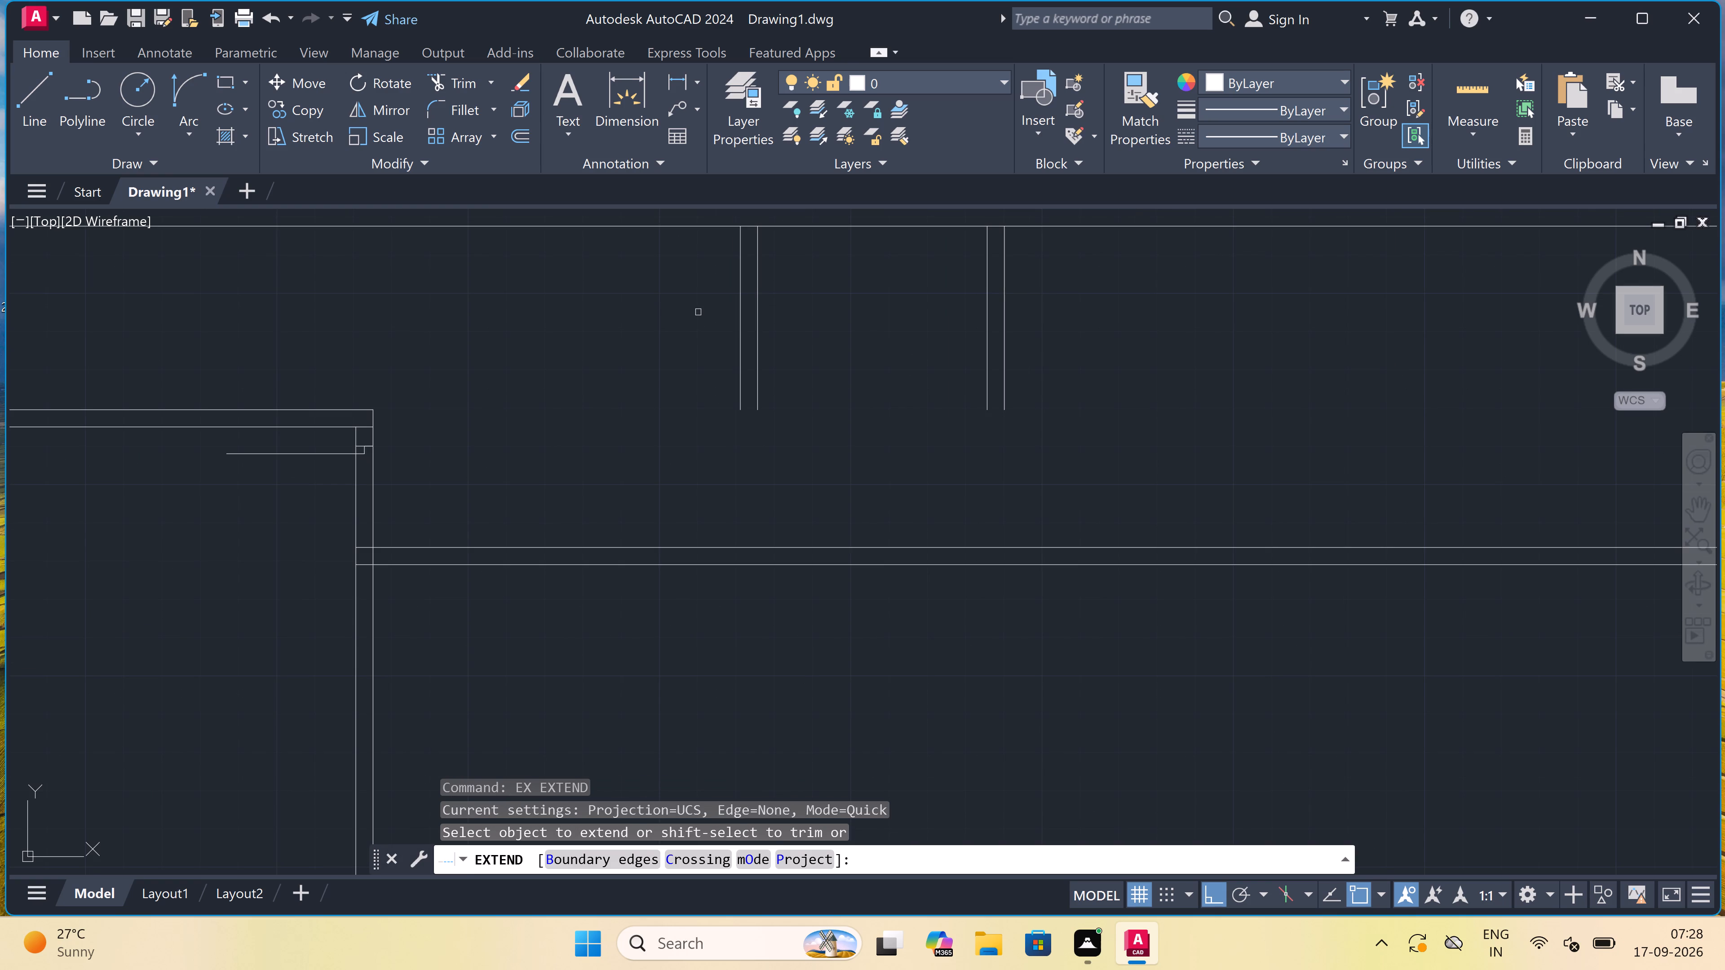
pyautogui.scroll(-4, 698, 312)
pyautogui.scroll(3, 697, 312)
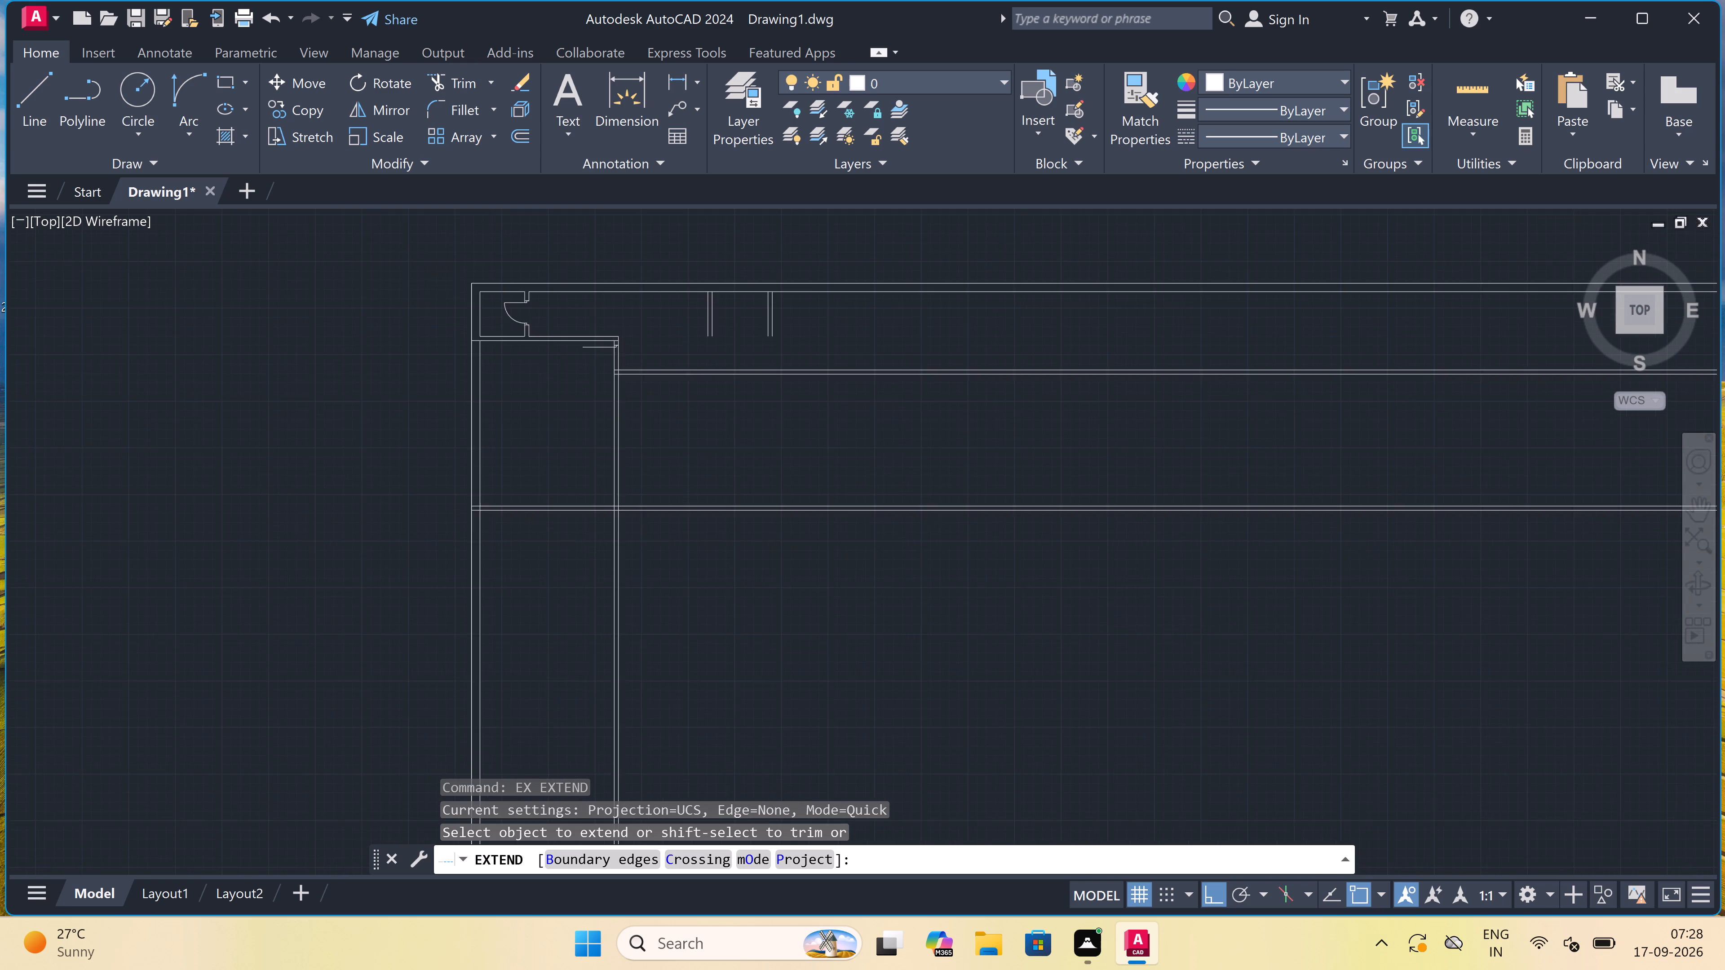
pyautogui.click(697, 312)
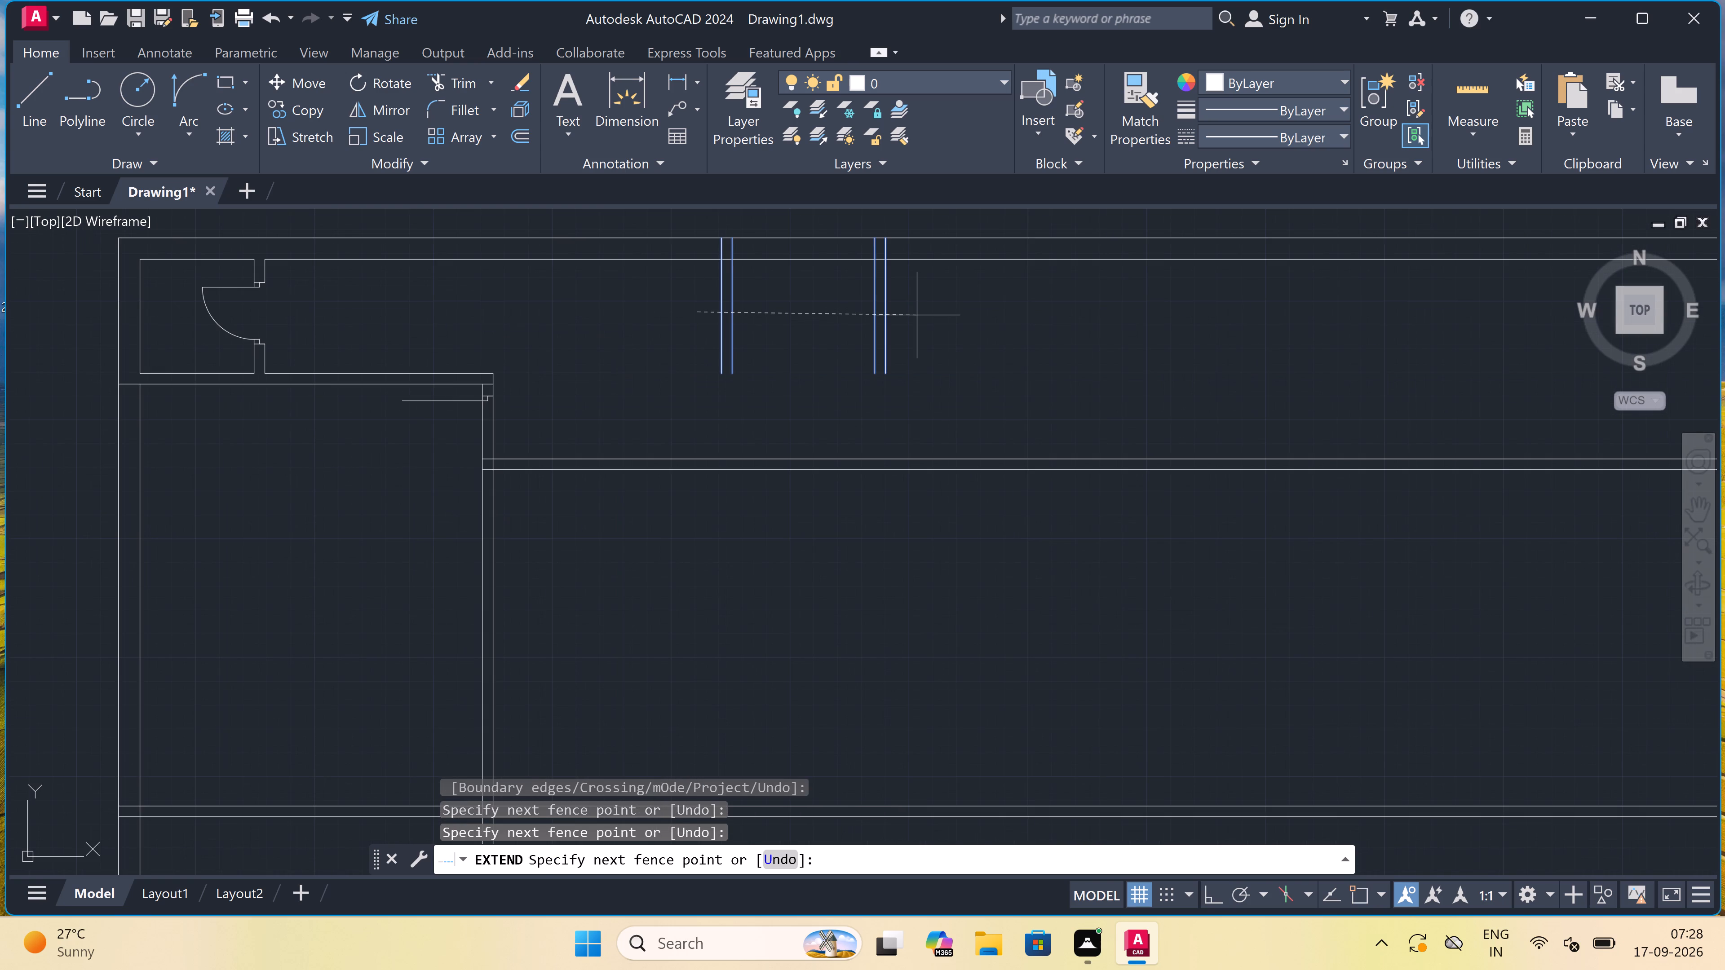
pyautogui.click(899, 357)
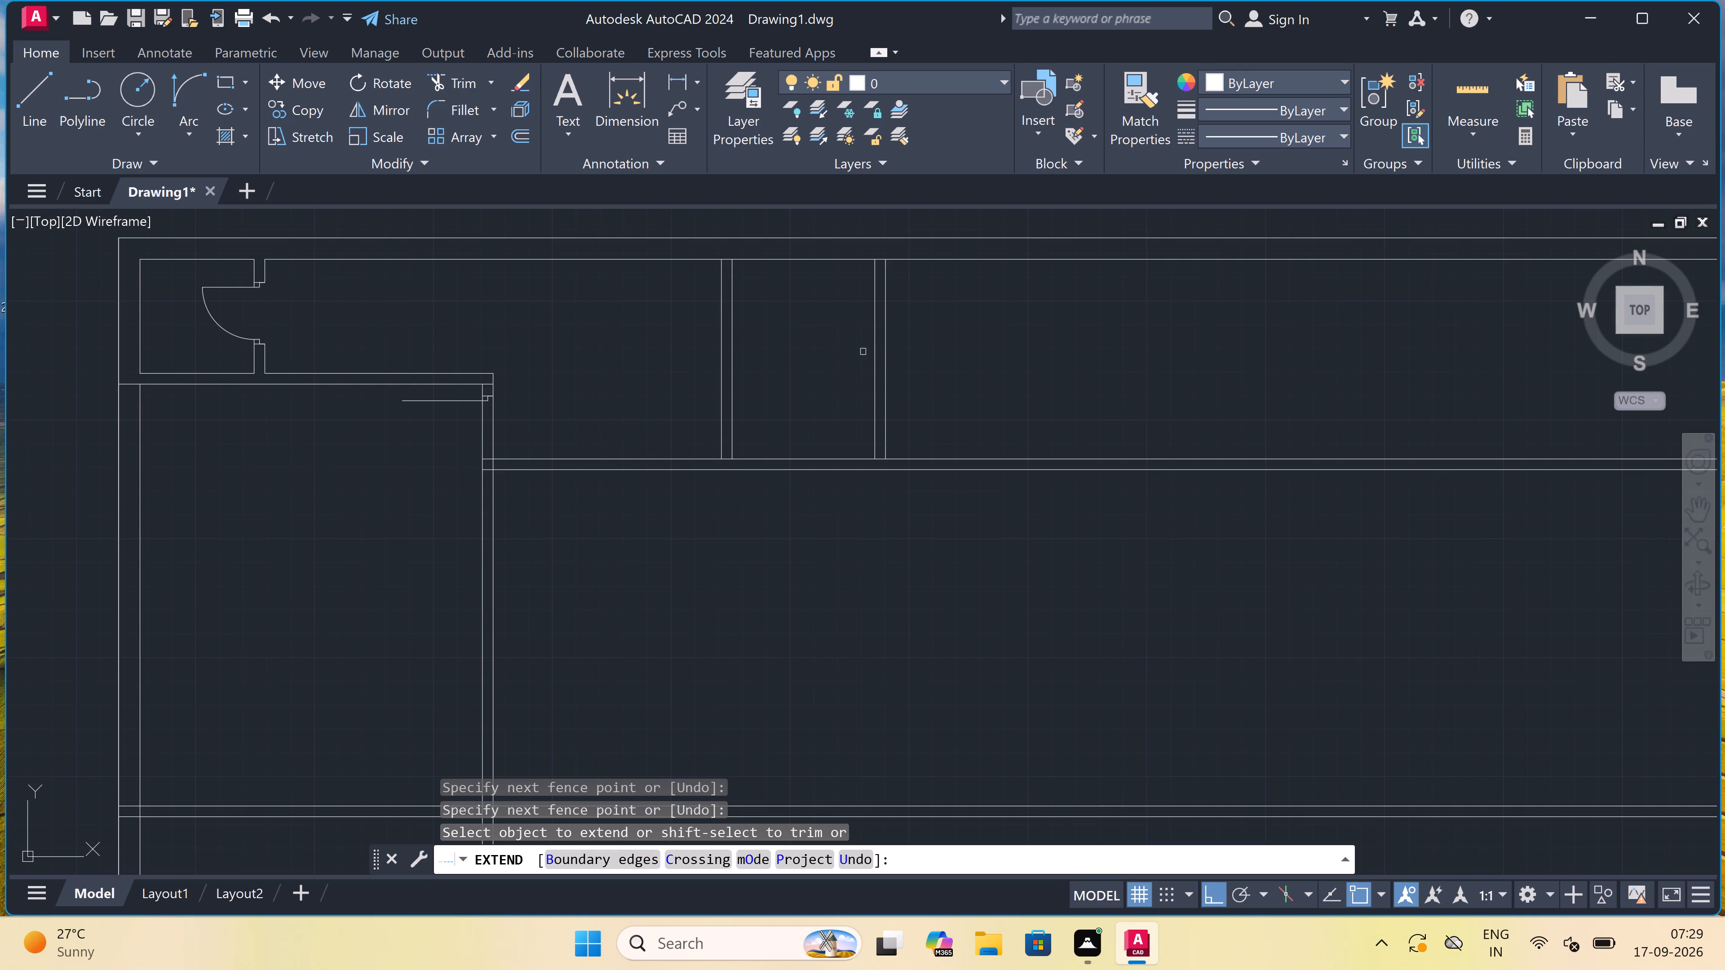
pyautogui.press('Escape')
# Erase the right line of the rightmost upper vertical partition and offset its left line 9" rightward in its place.
pyautogui.click(883, 352)
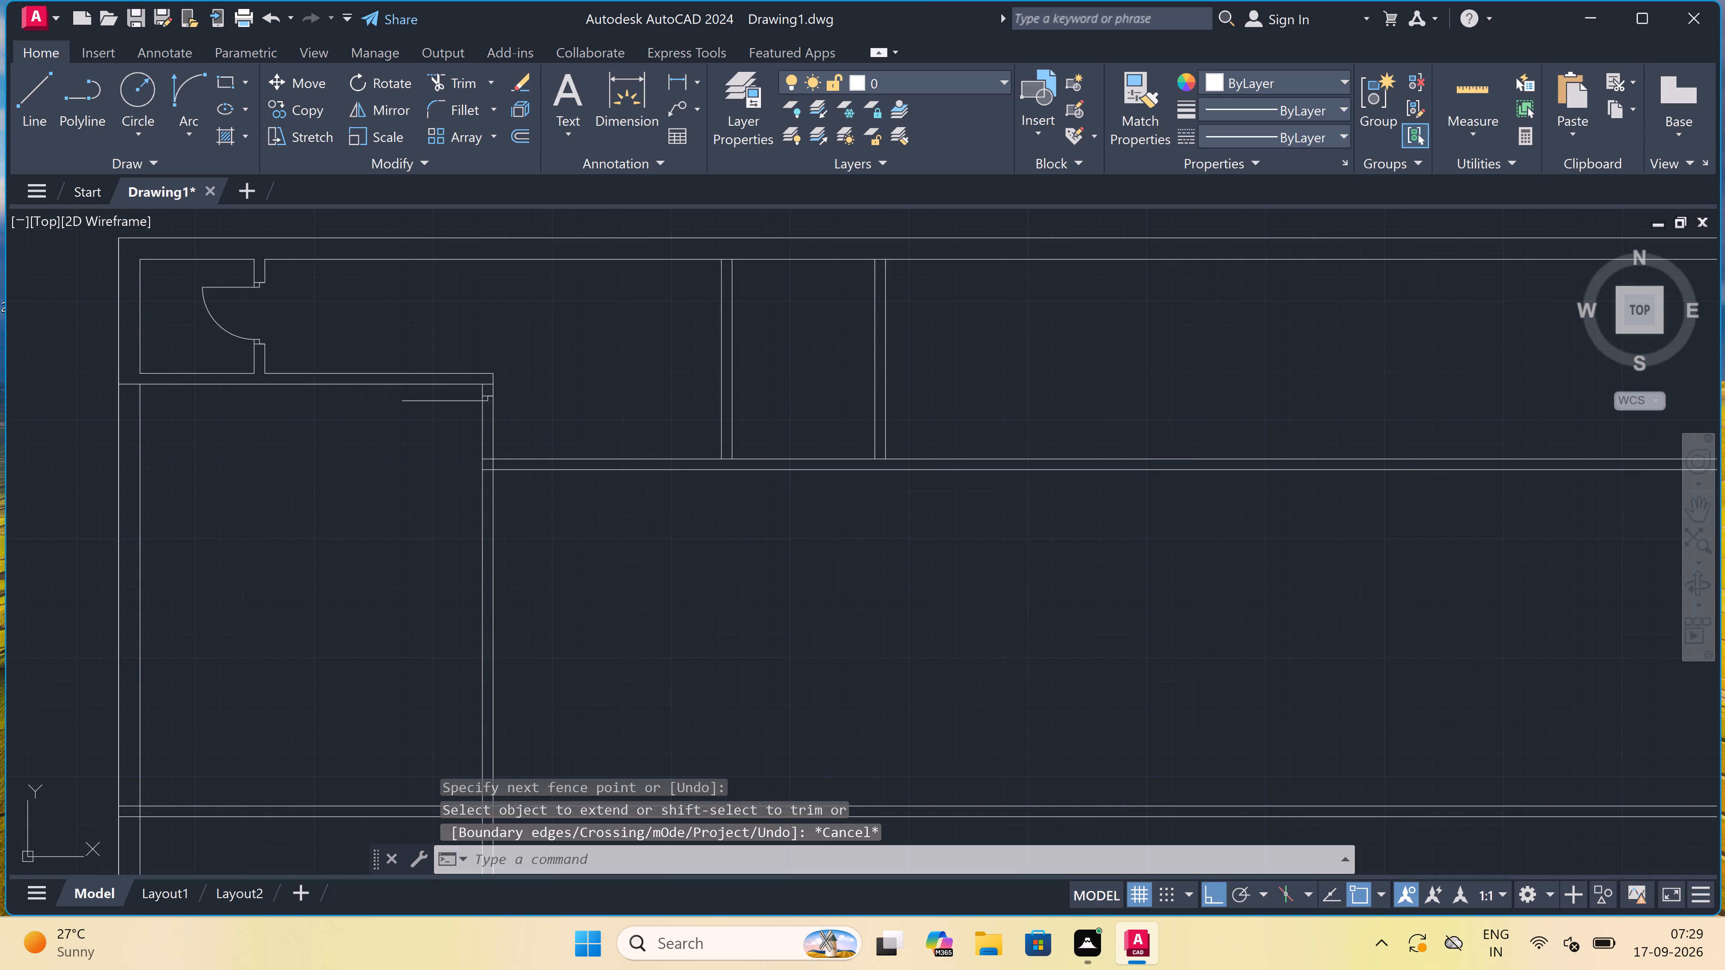
pyautogui.press('Delete')
pyautogui.write('o')
pyautogui.press('space')
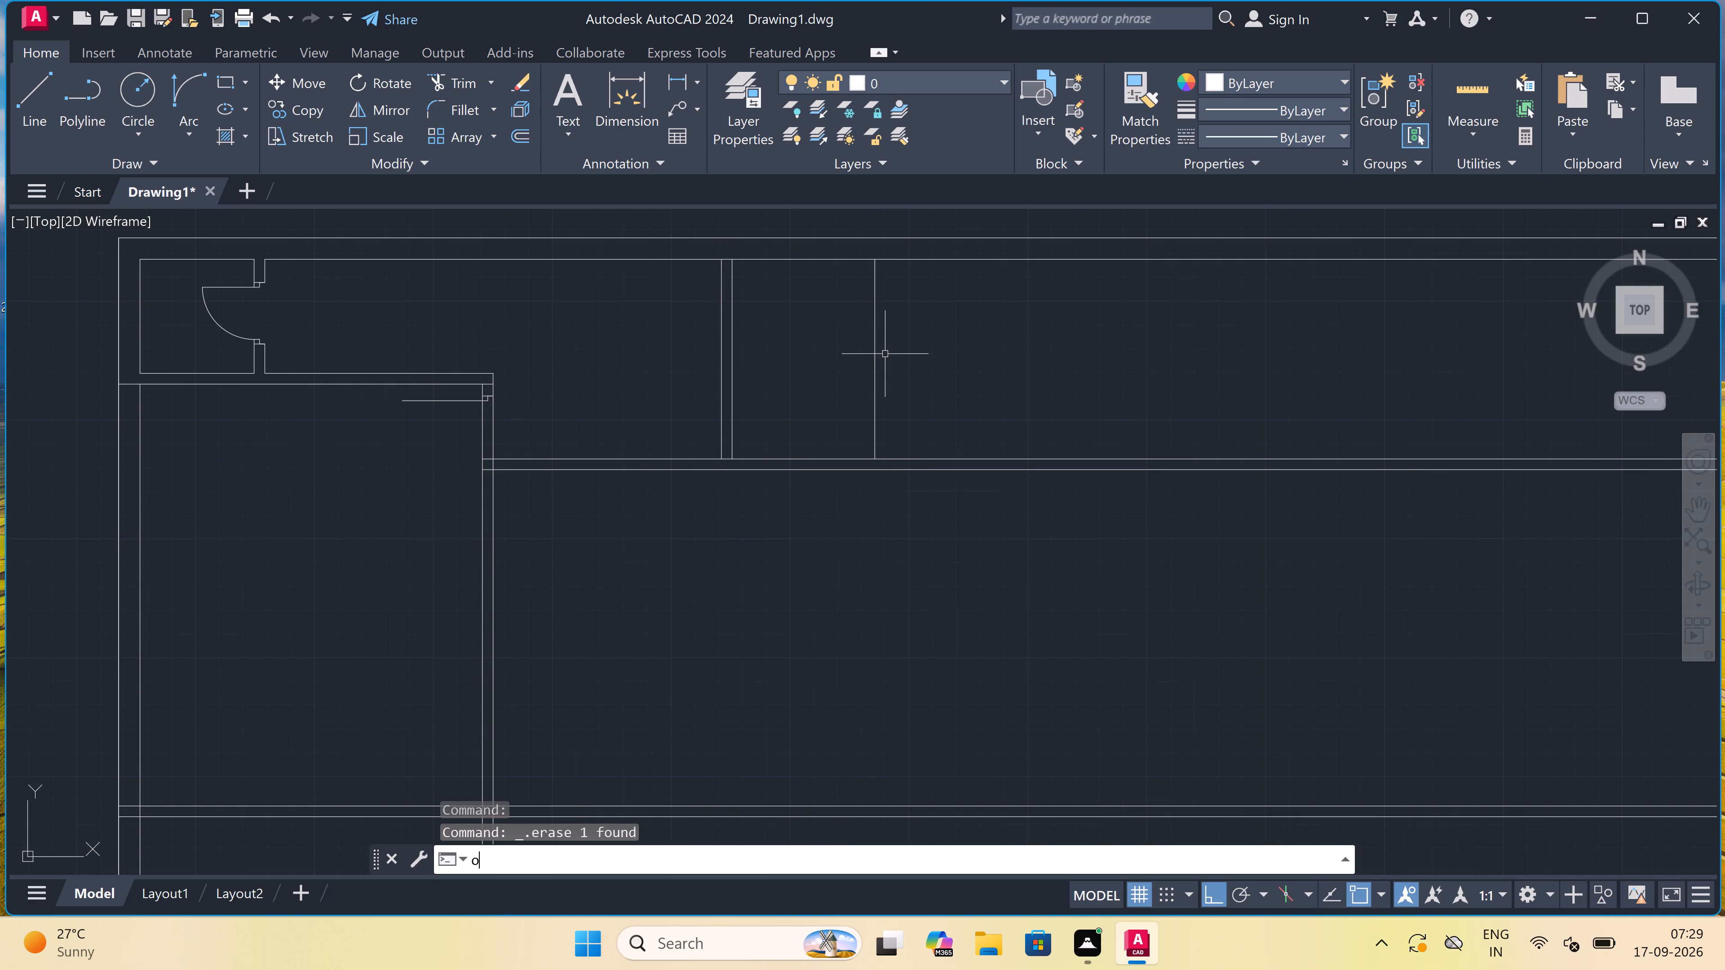
pyautogui.click(872, 365)
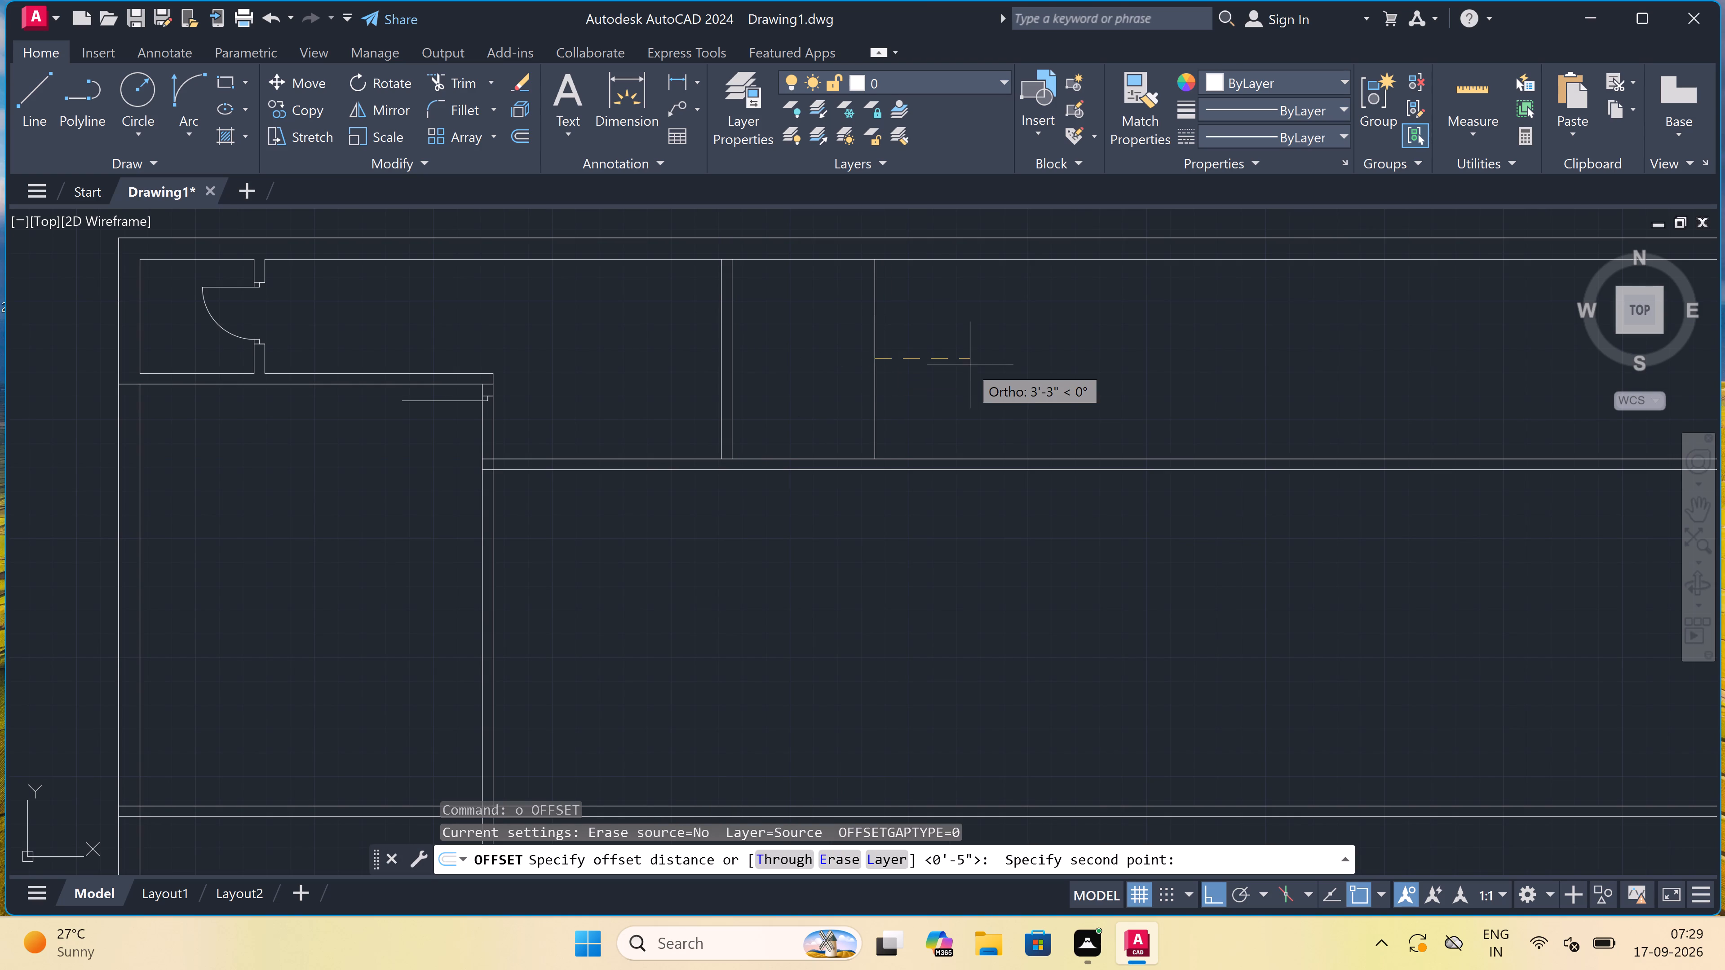
pyautogui.write('9"')
pyautogui.press('space')
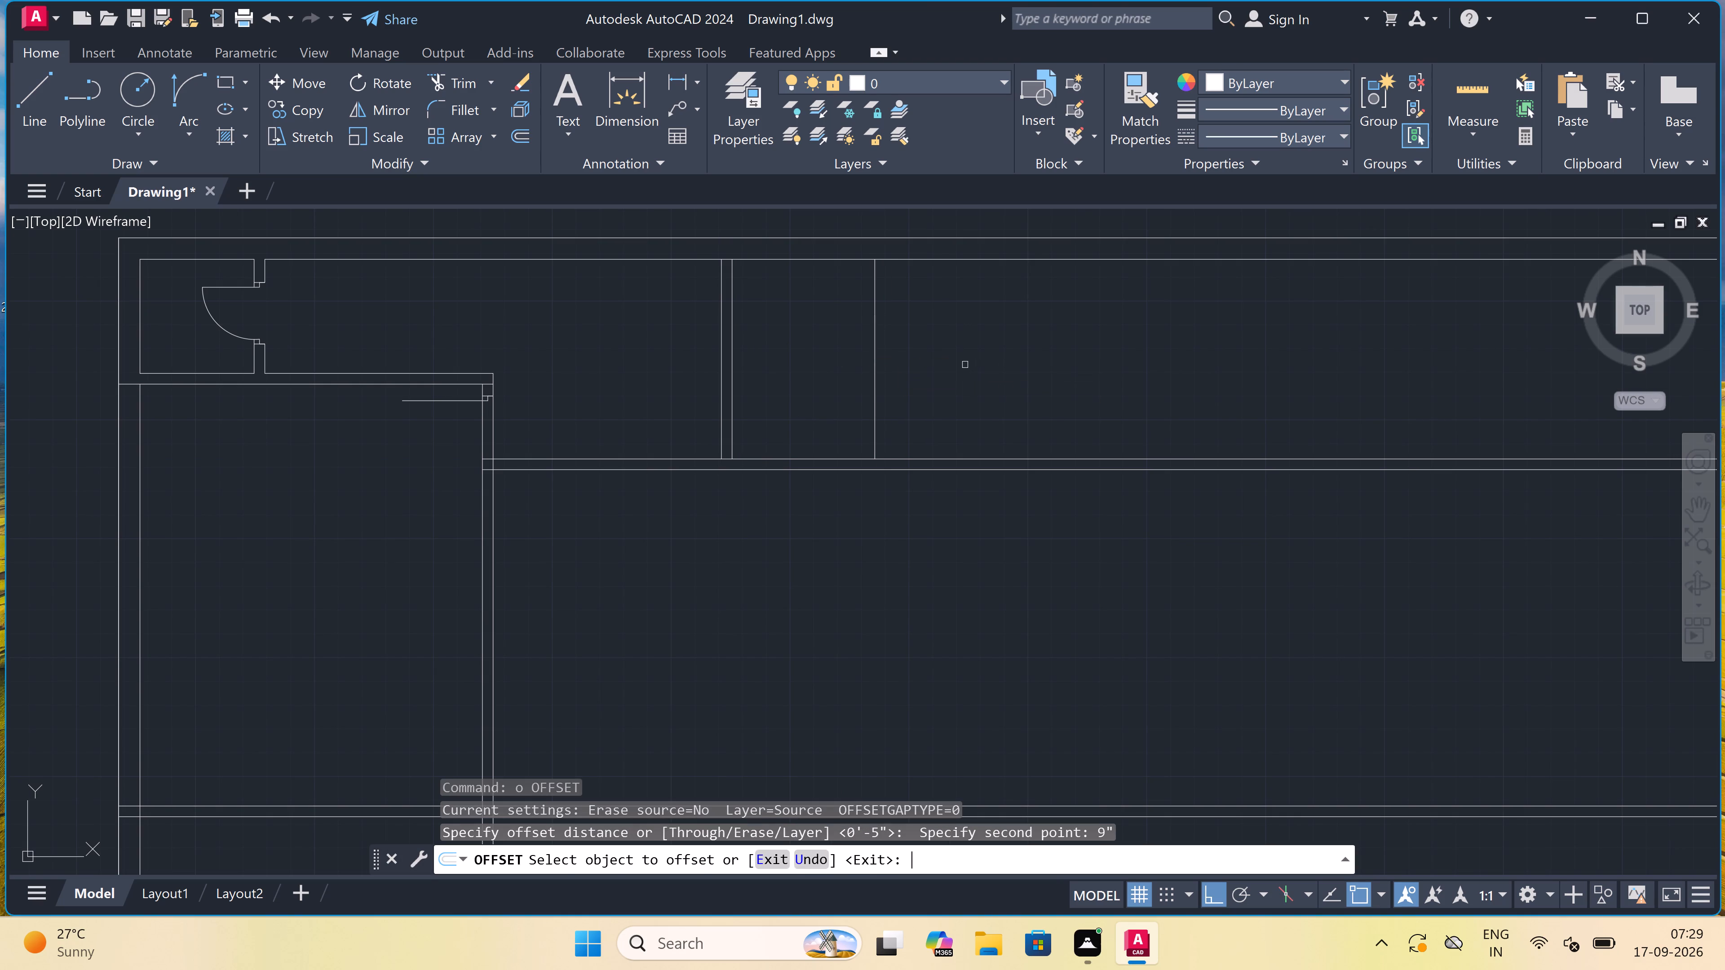
pyautogui.click(876, 352)
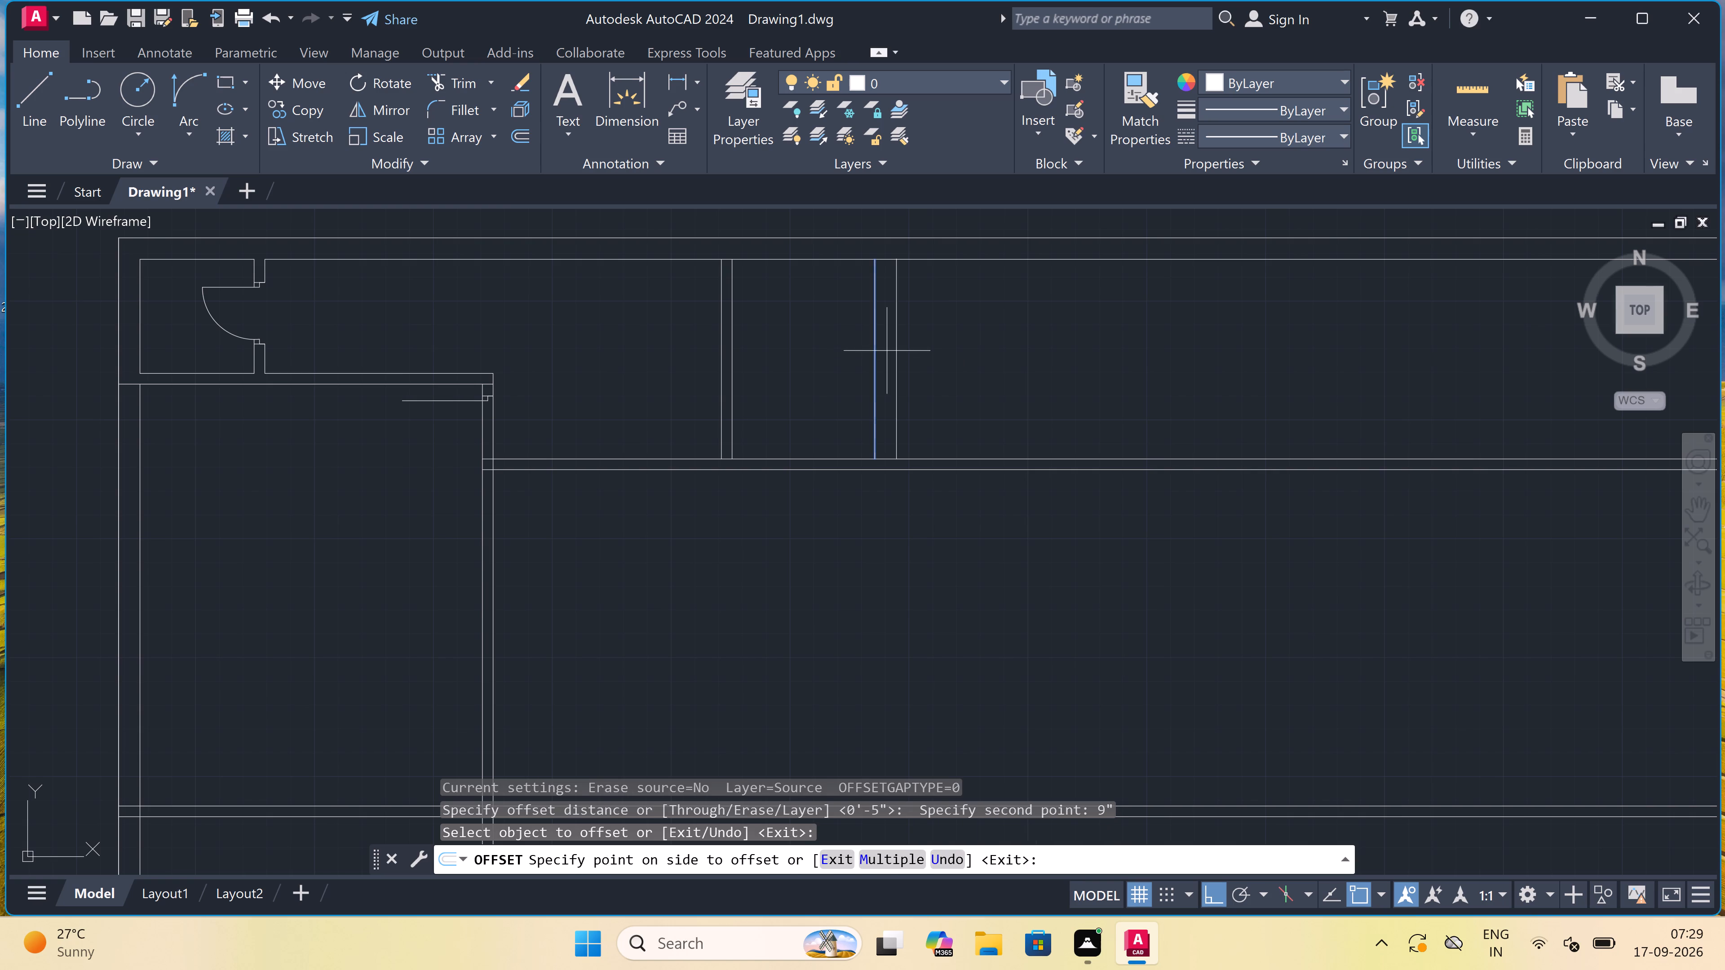
pyautogui.click(974, 329)
pyautogui.press('Escape')
# Draw a jamb line across the left of the two extended partitions near its bottom, with a 2" upward rebate from its midpoint and a 2' door leaf rightward.
pyautogui.scroll(-2, 917, 372)
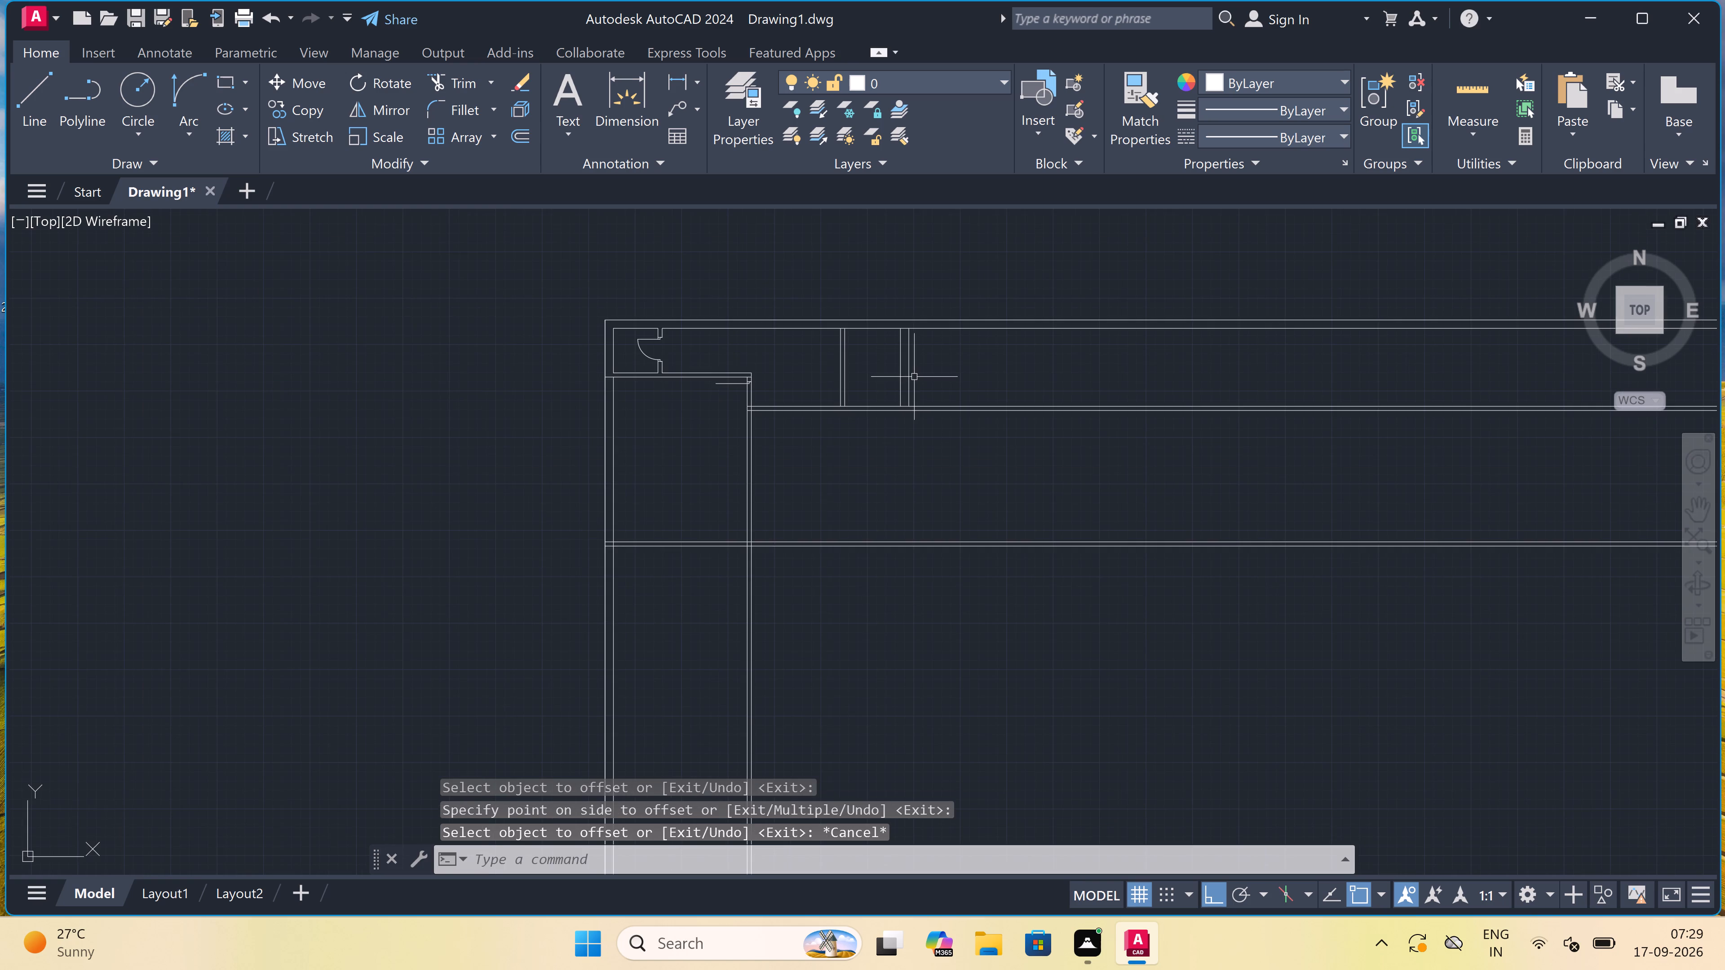
pyautogui.scroll(2, 912, 381)
pyautogui.scroll(-3, 854, 411)
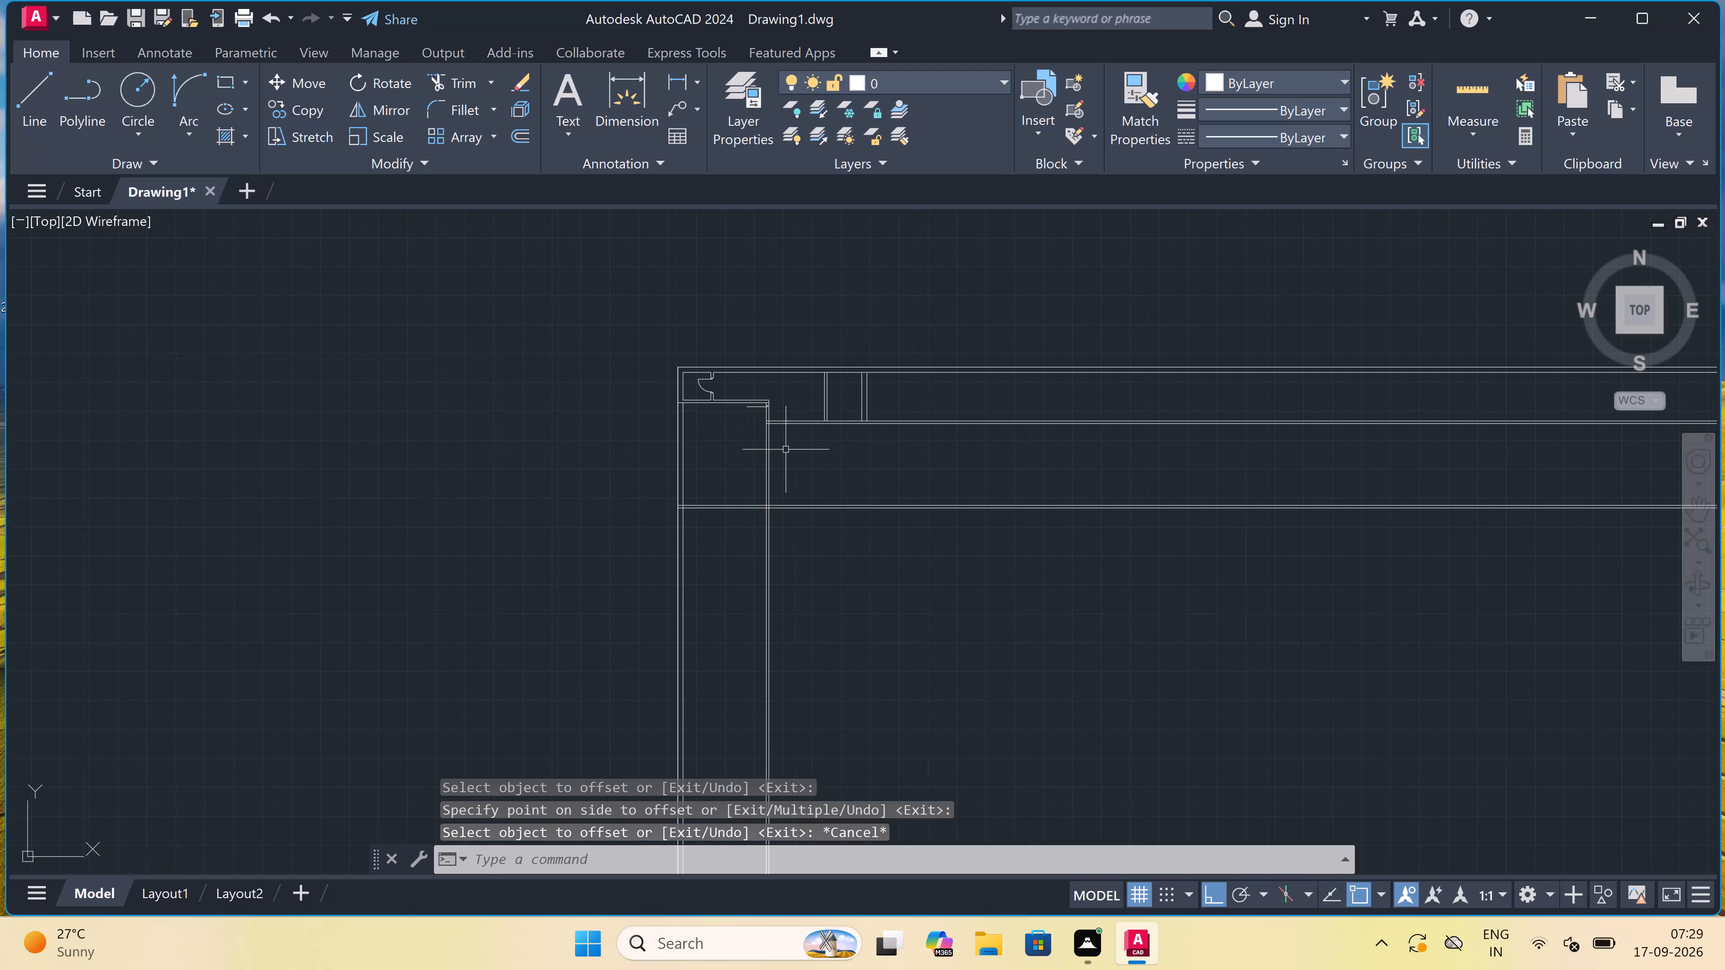
pyautogui.scroll(2, 782, 437)
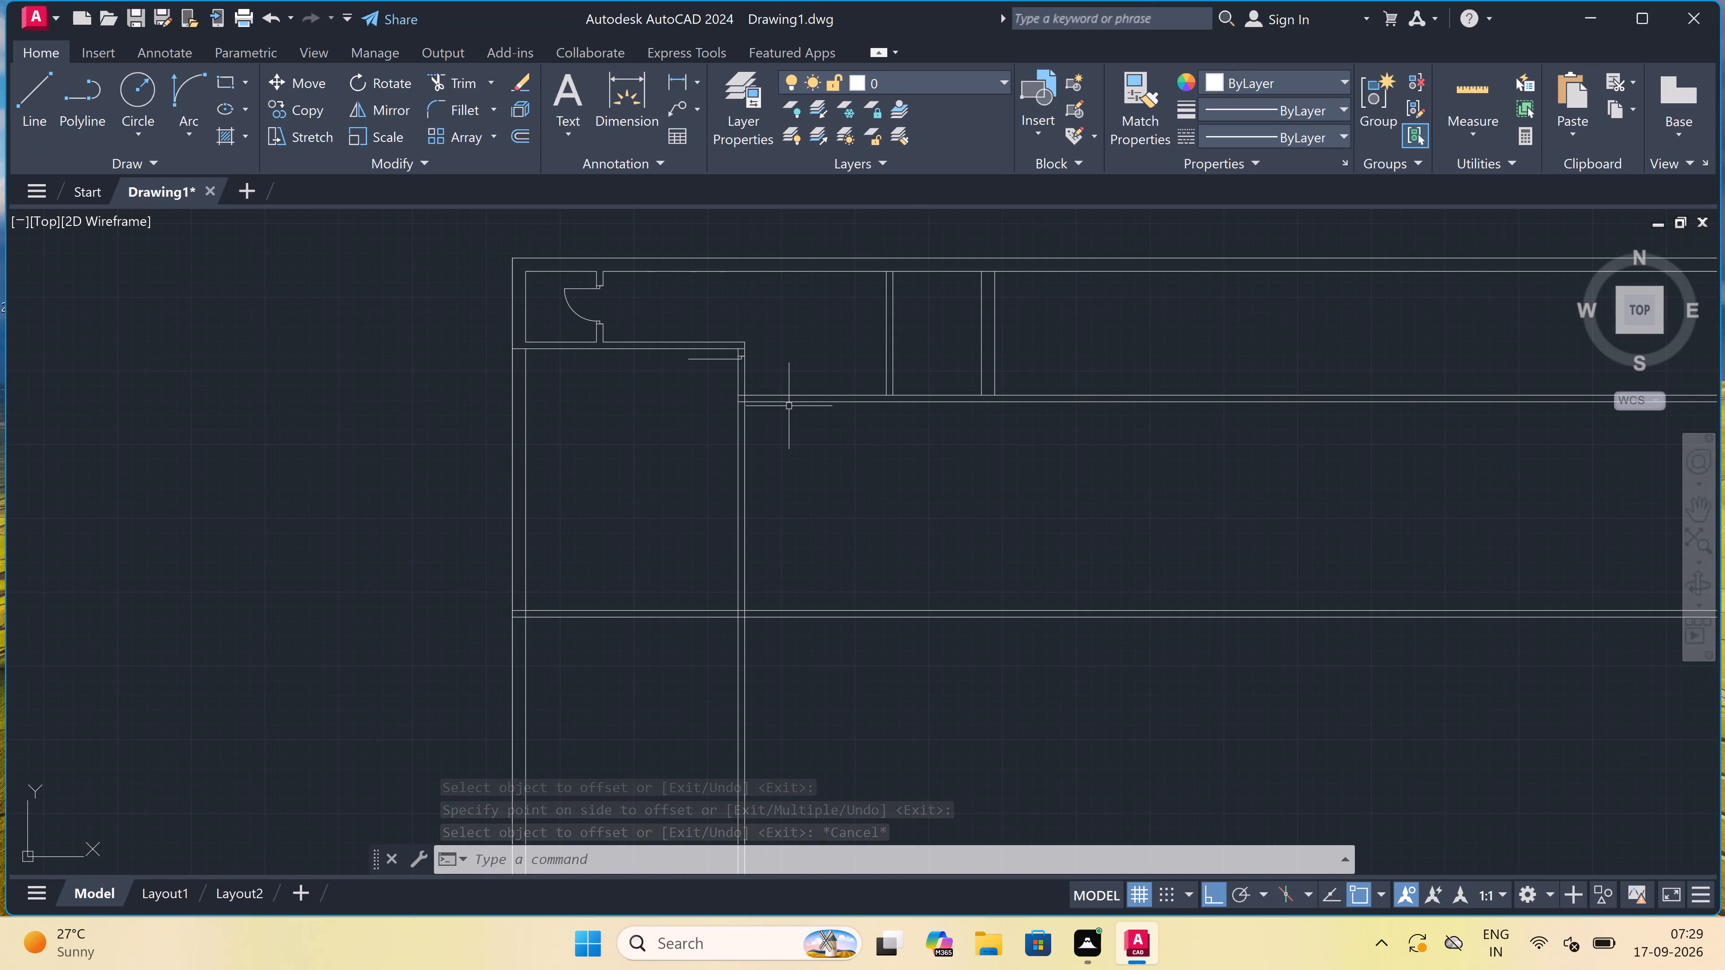
pyautogui.scroll(1, 789, 406)
pyautogui.scroll(-1, 789, 406)
pyautogui.scroll(2, 913, 298)
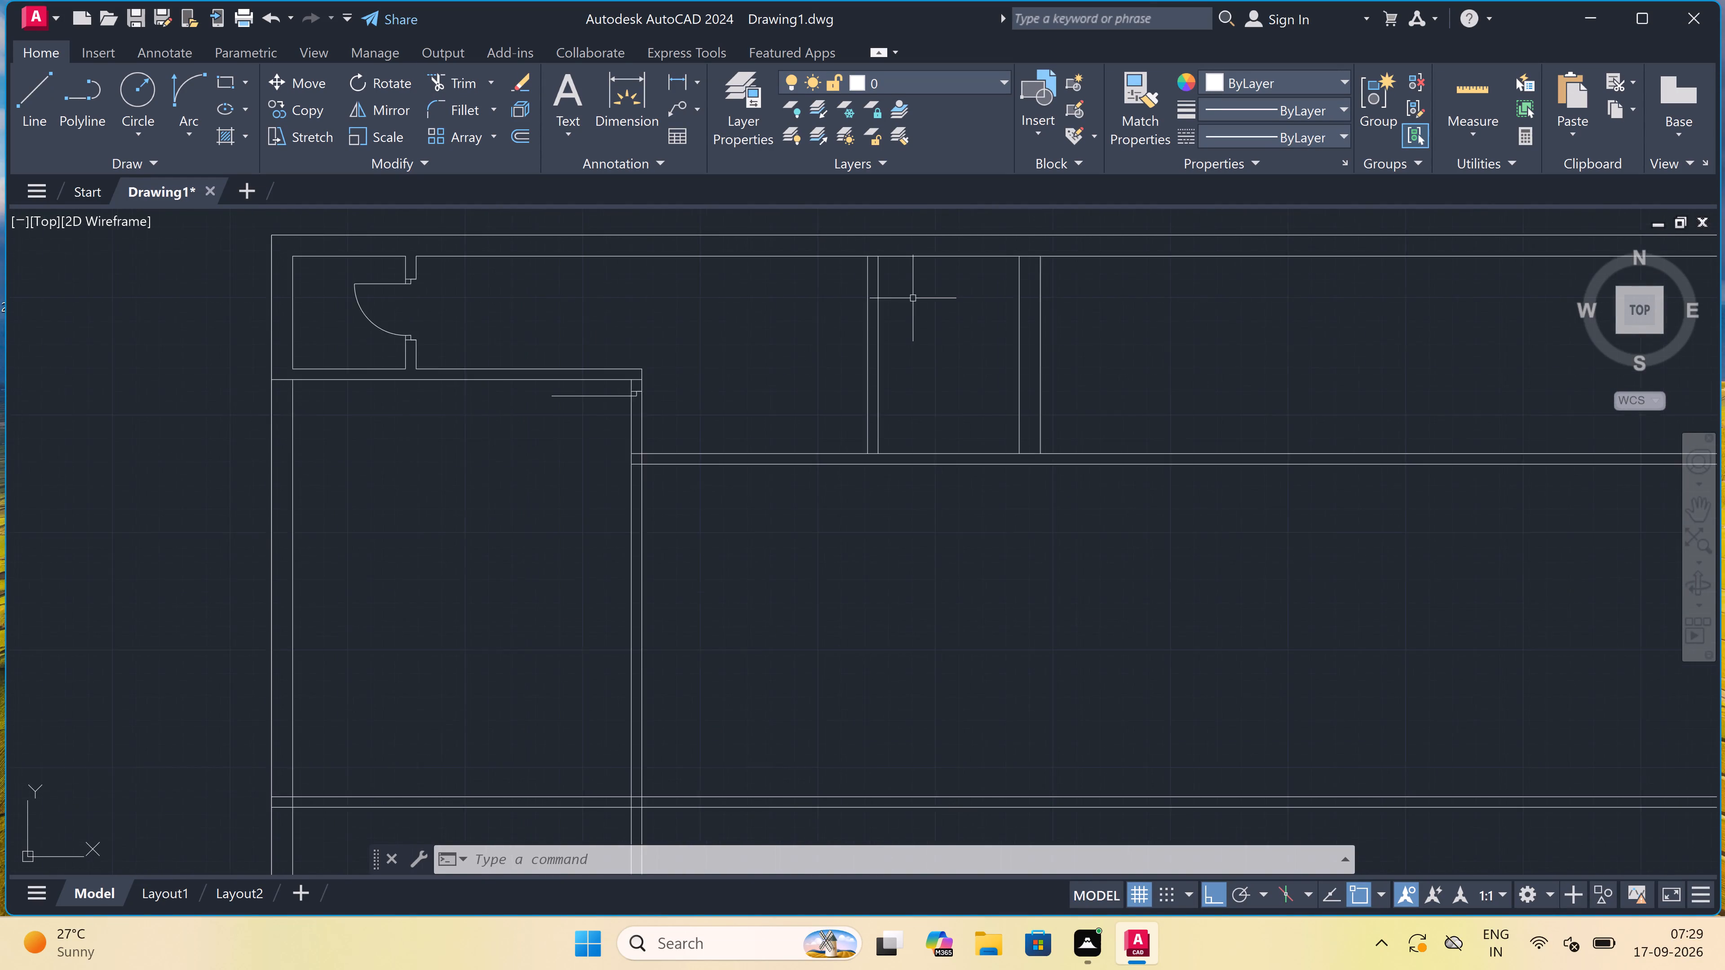
pyautogui.write('l')
pyautogui.press('space')
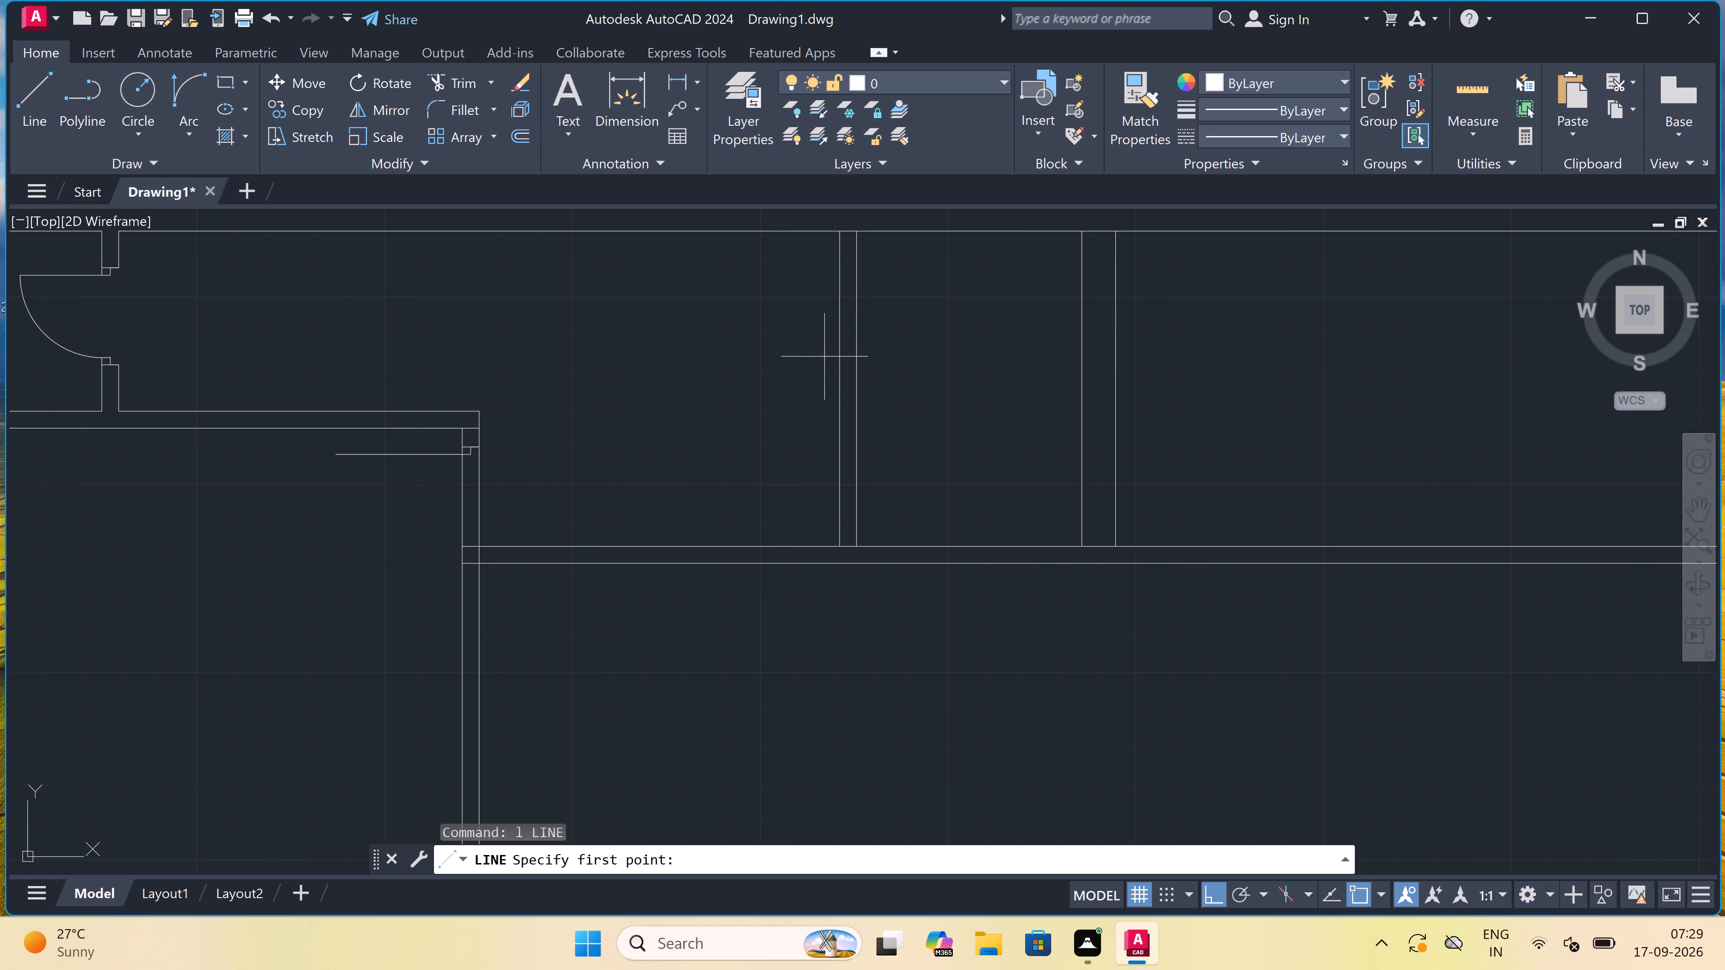
pyautogui.click(838, 516)
pyautogui.click(853, 513)
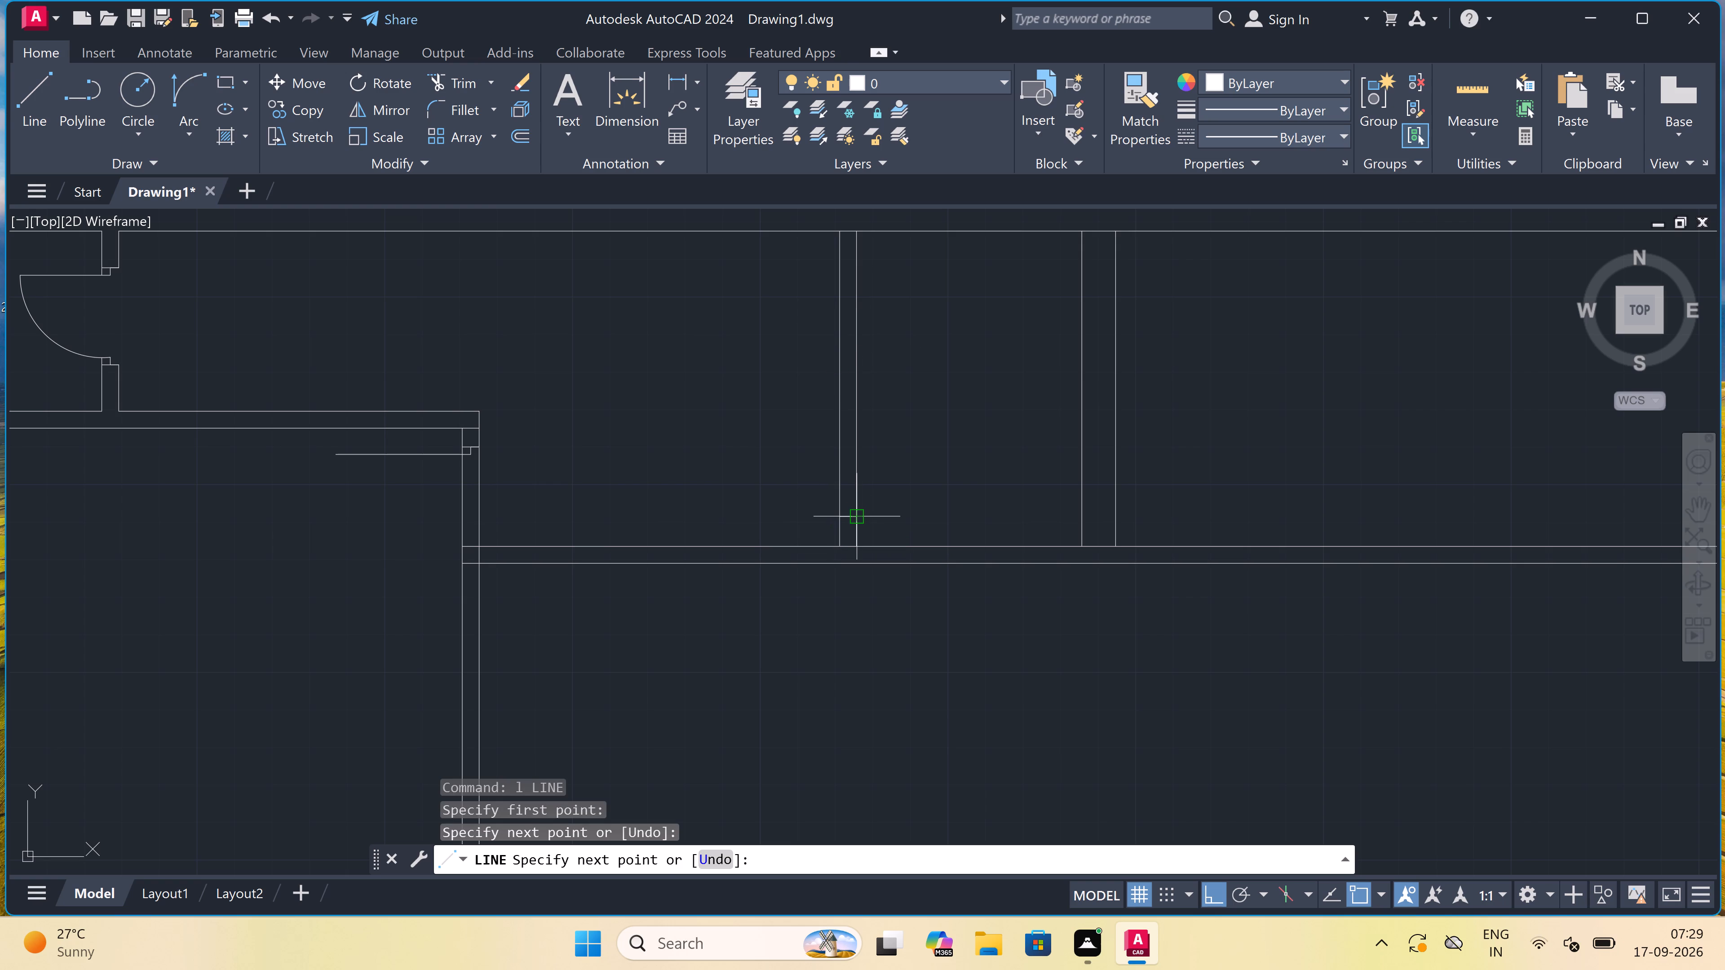
pyautogui.click(848, 513)
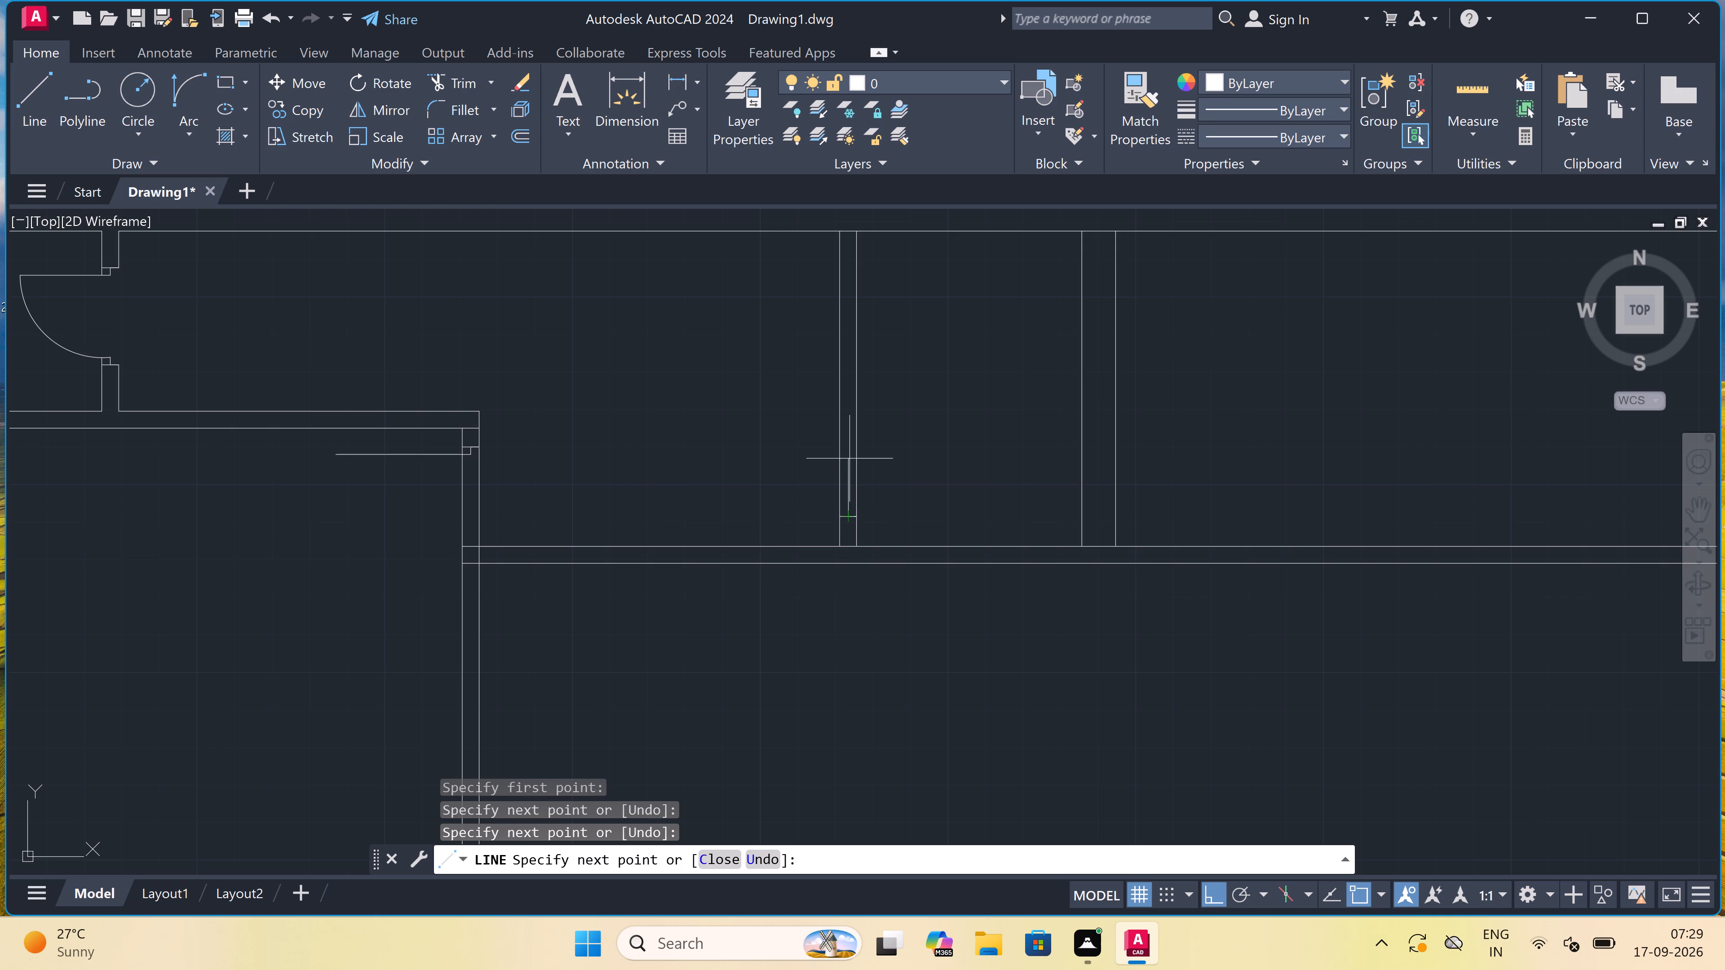
pyautogui.press('2')
pyautogui.write('"')
pyautogui.press('space')
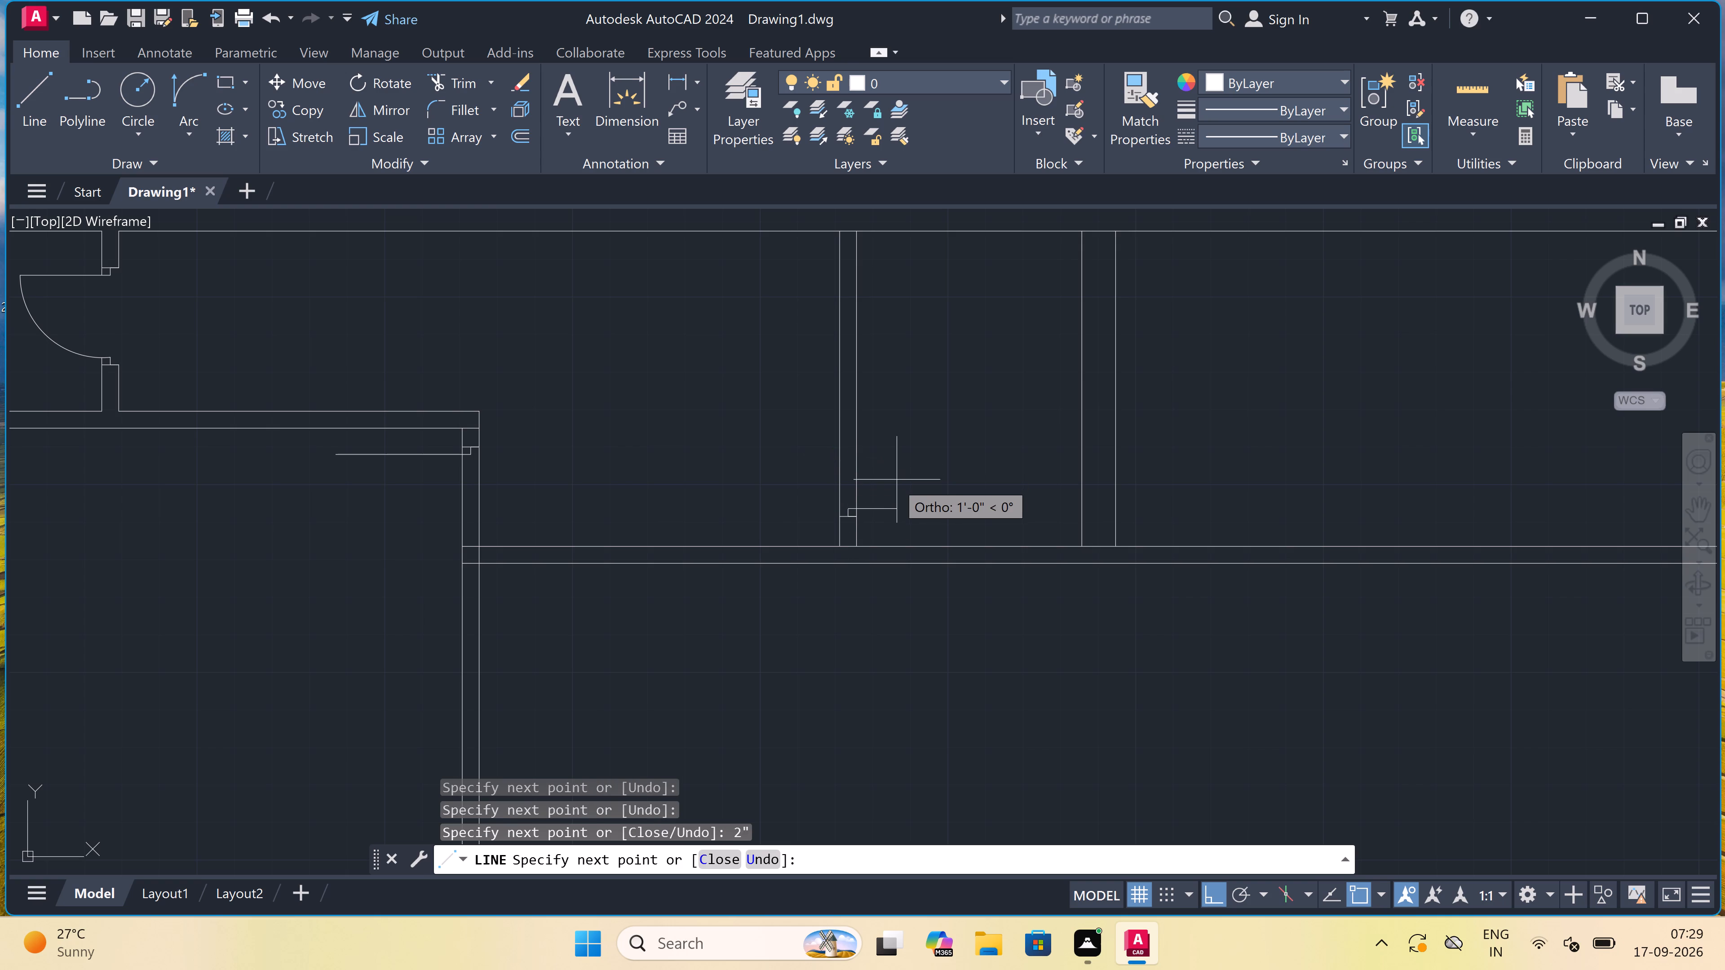
pyautogui.write("2'")
pyautogui.press('space')
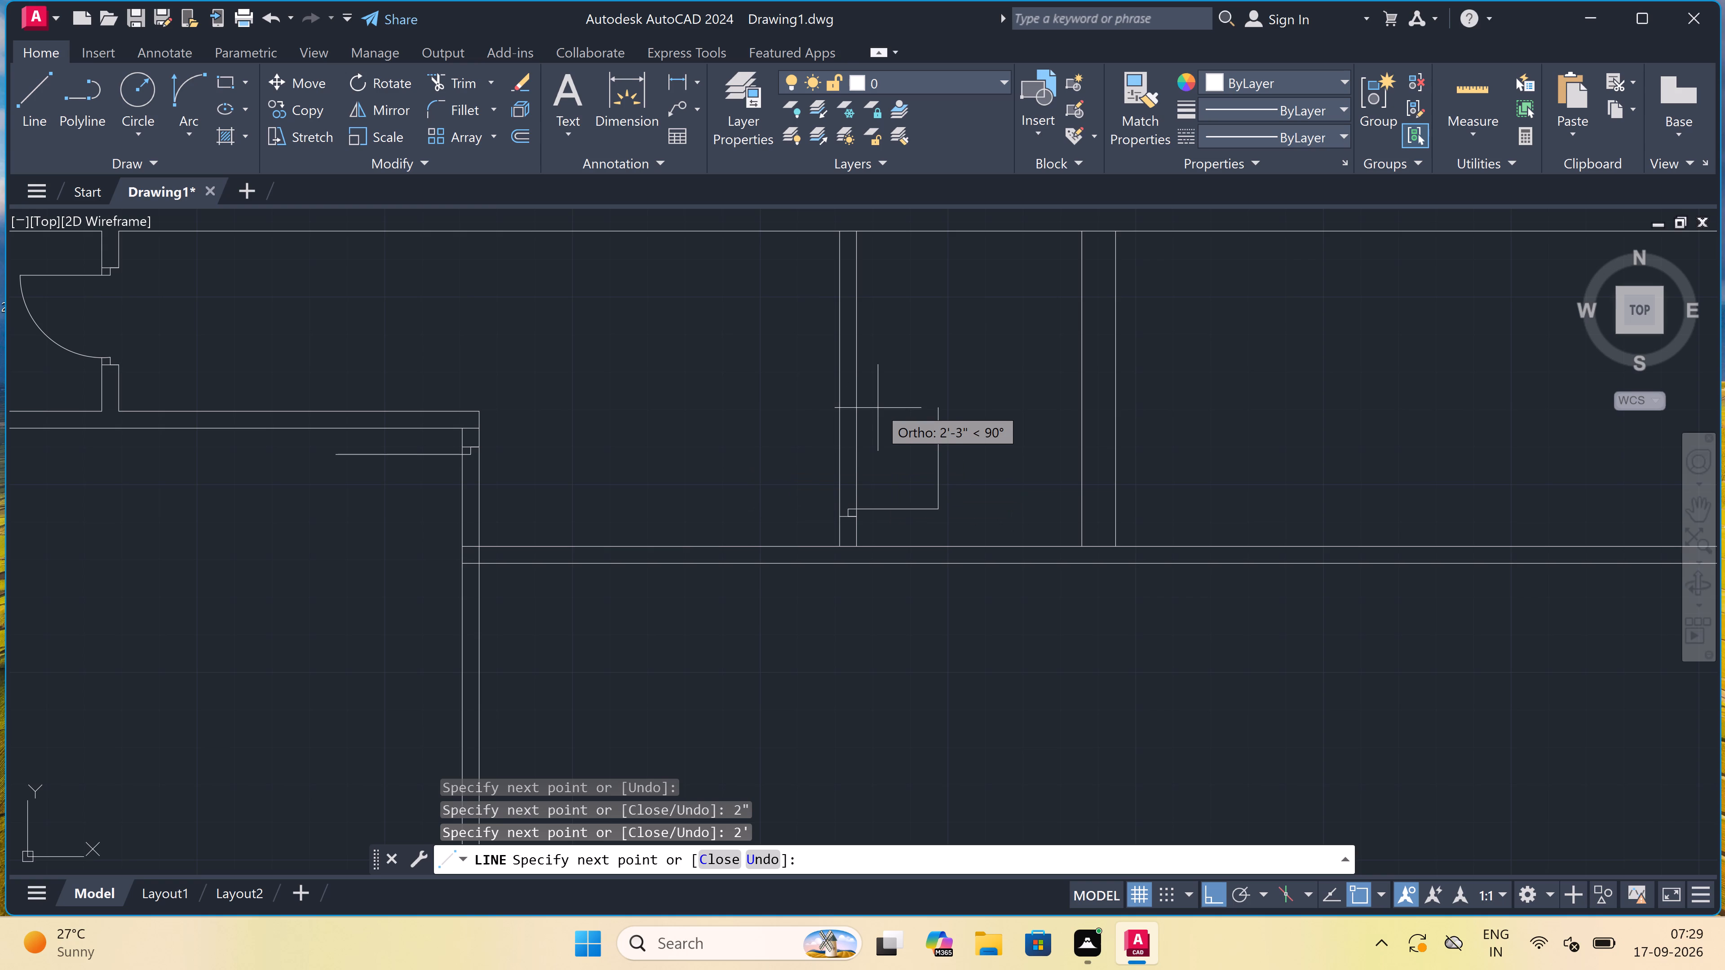
pyautogui.press('Escape')
# Draw the opposite jamb line across the same partition above the door leaf, with a 2" downward rebate from its midpoint.
pyautogui.press('space')
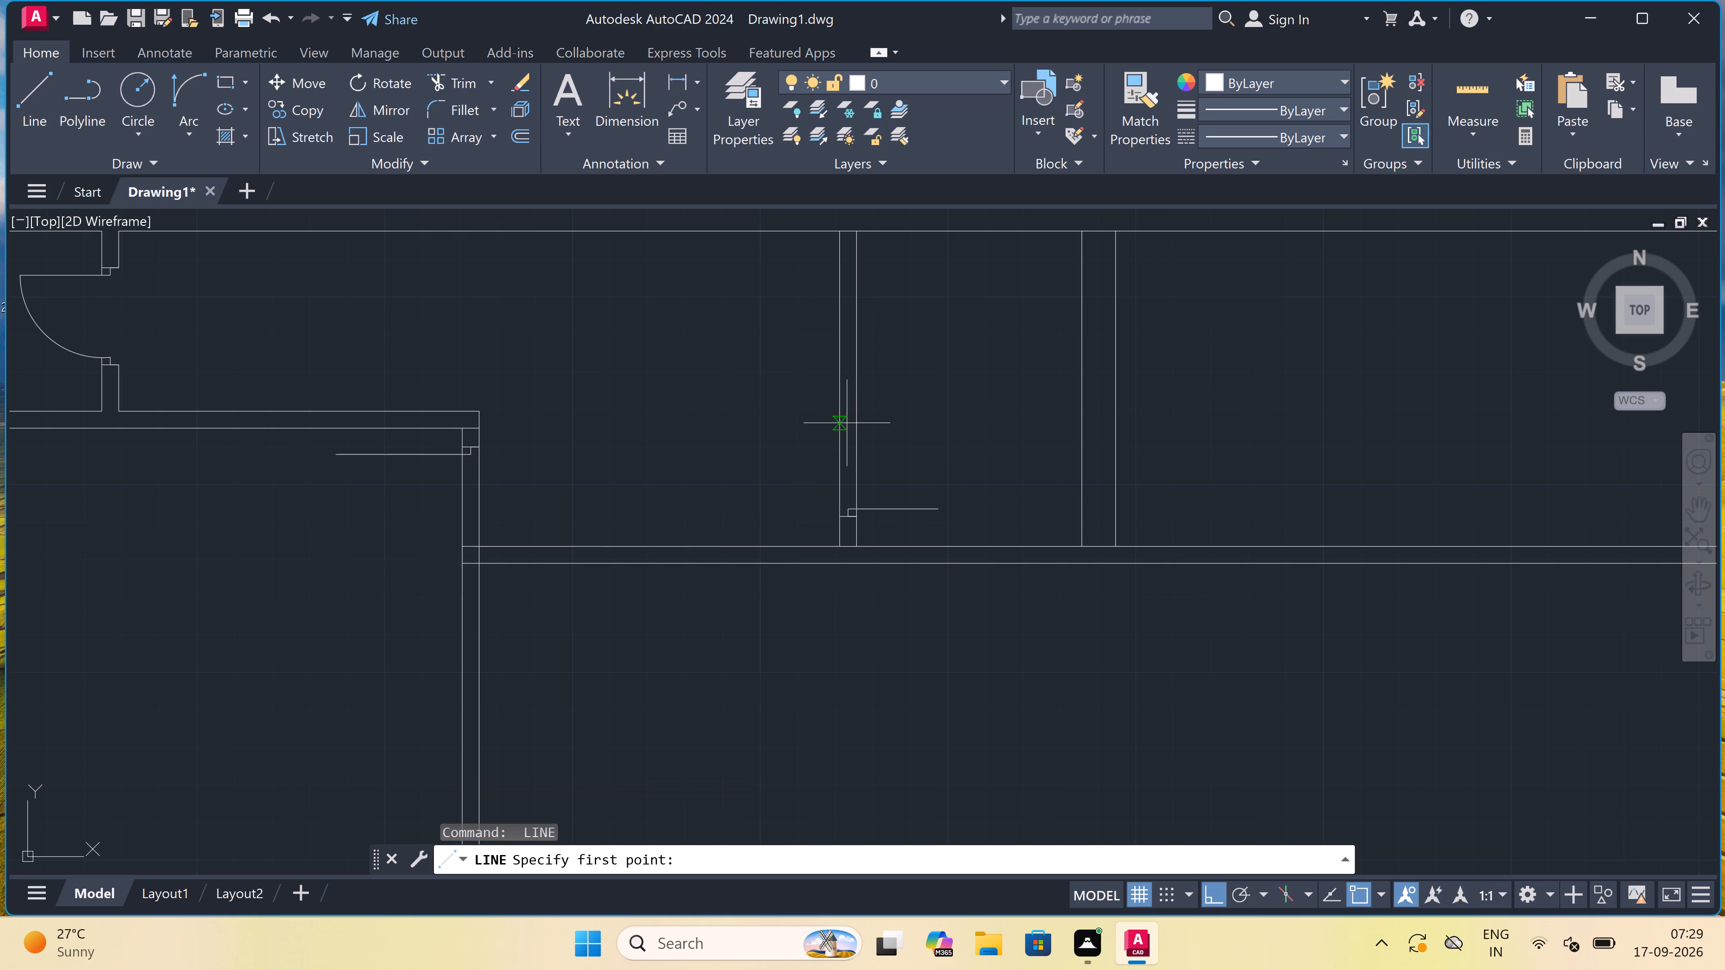
pyautogui.click(838, 414)
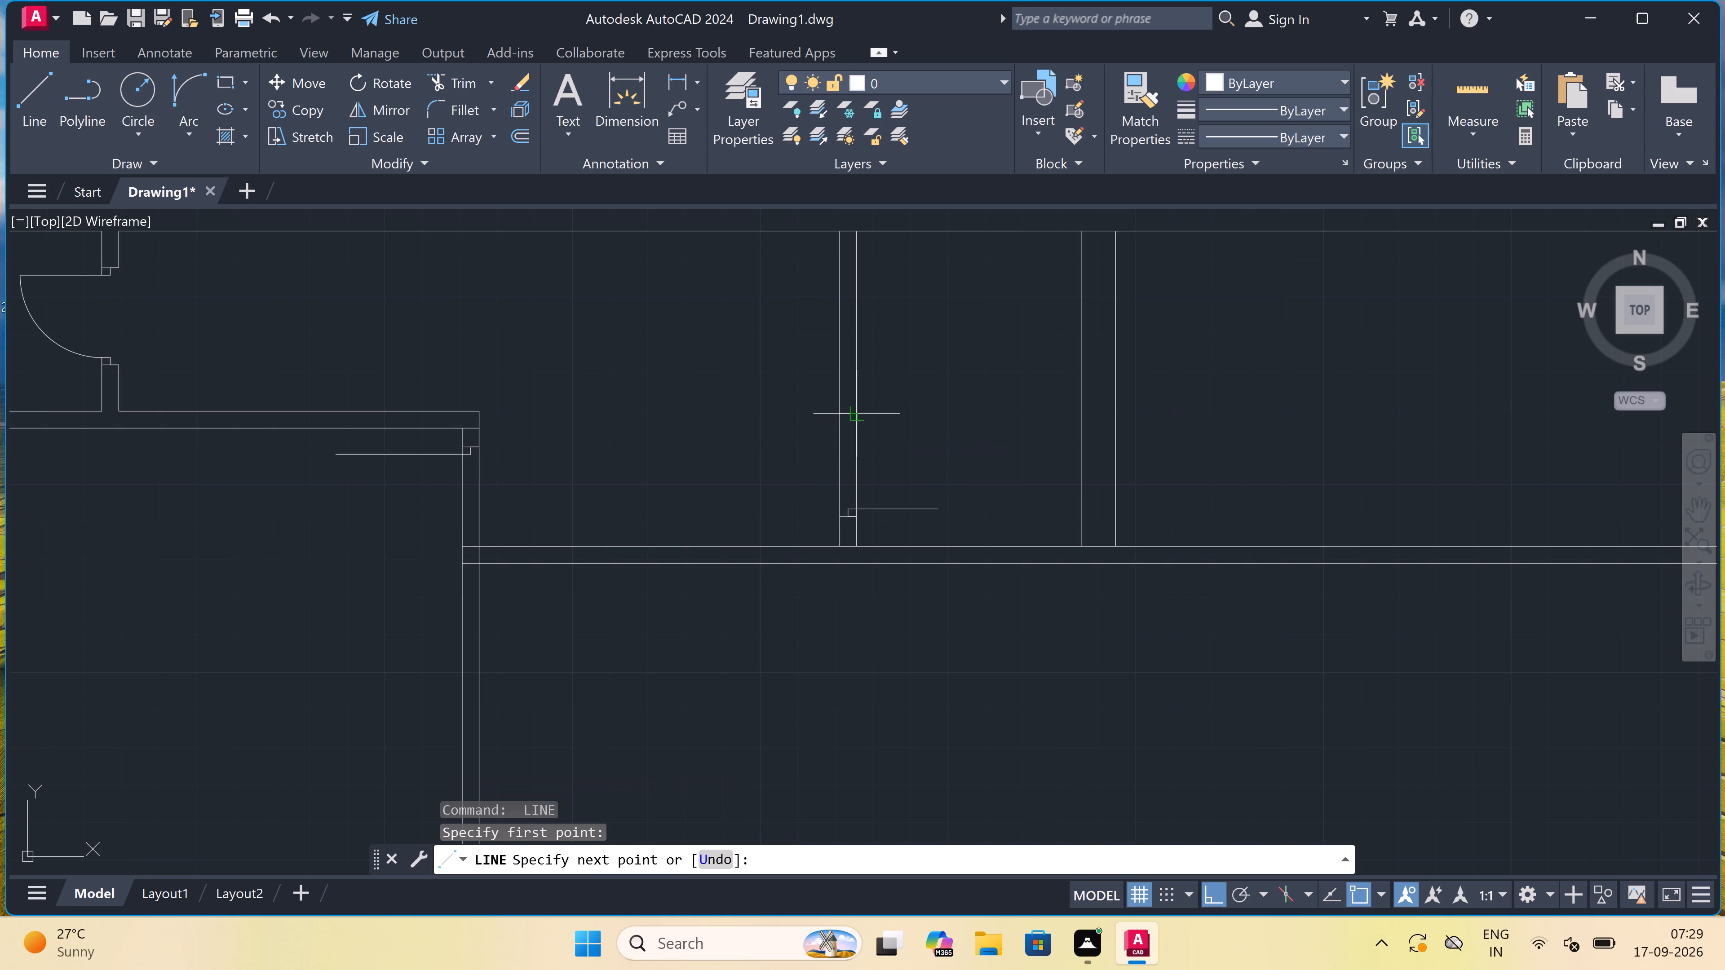
pyautogui.click(853, 419)
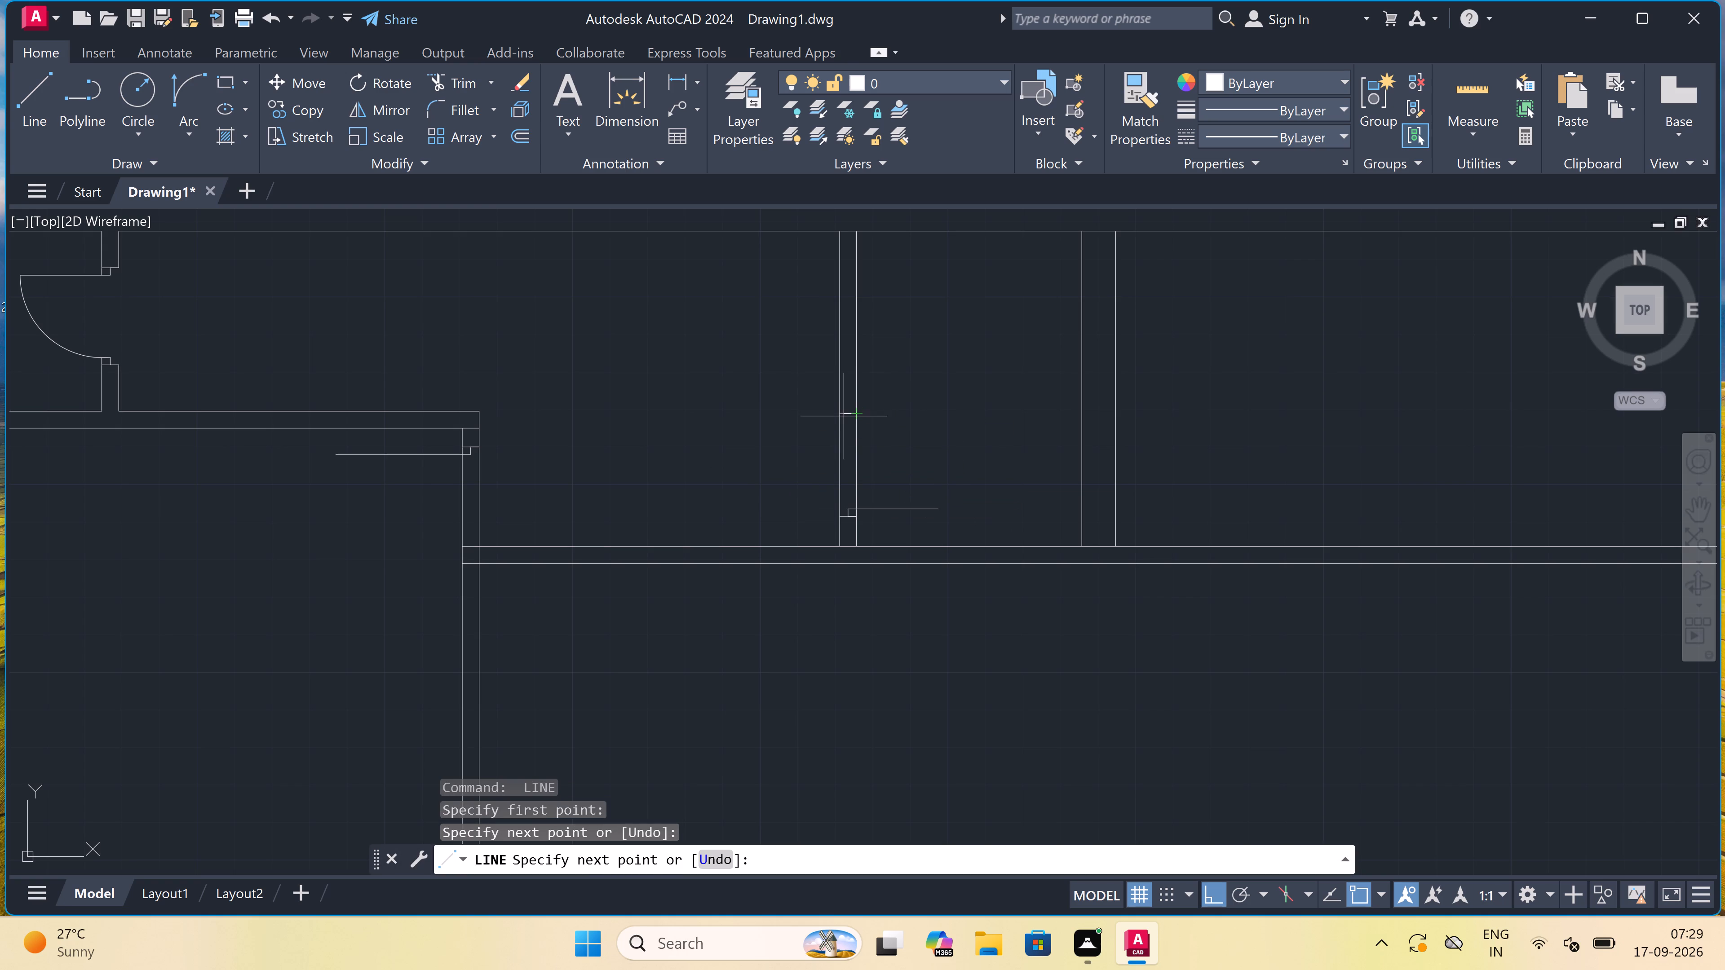
pyautogui.click(845, 412)
pyautogui.write('2"')
pyautogui.press('space')
pyautogui.press('Escape')
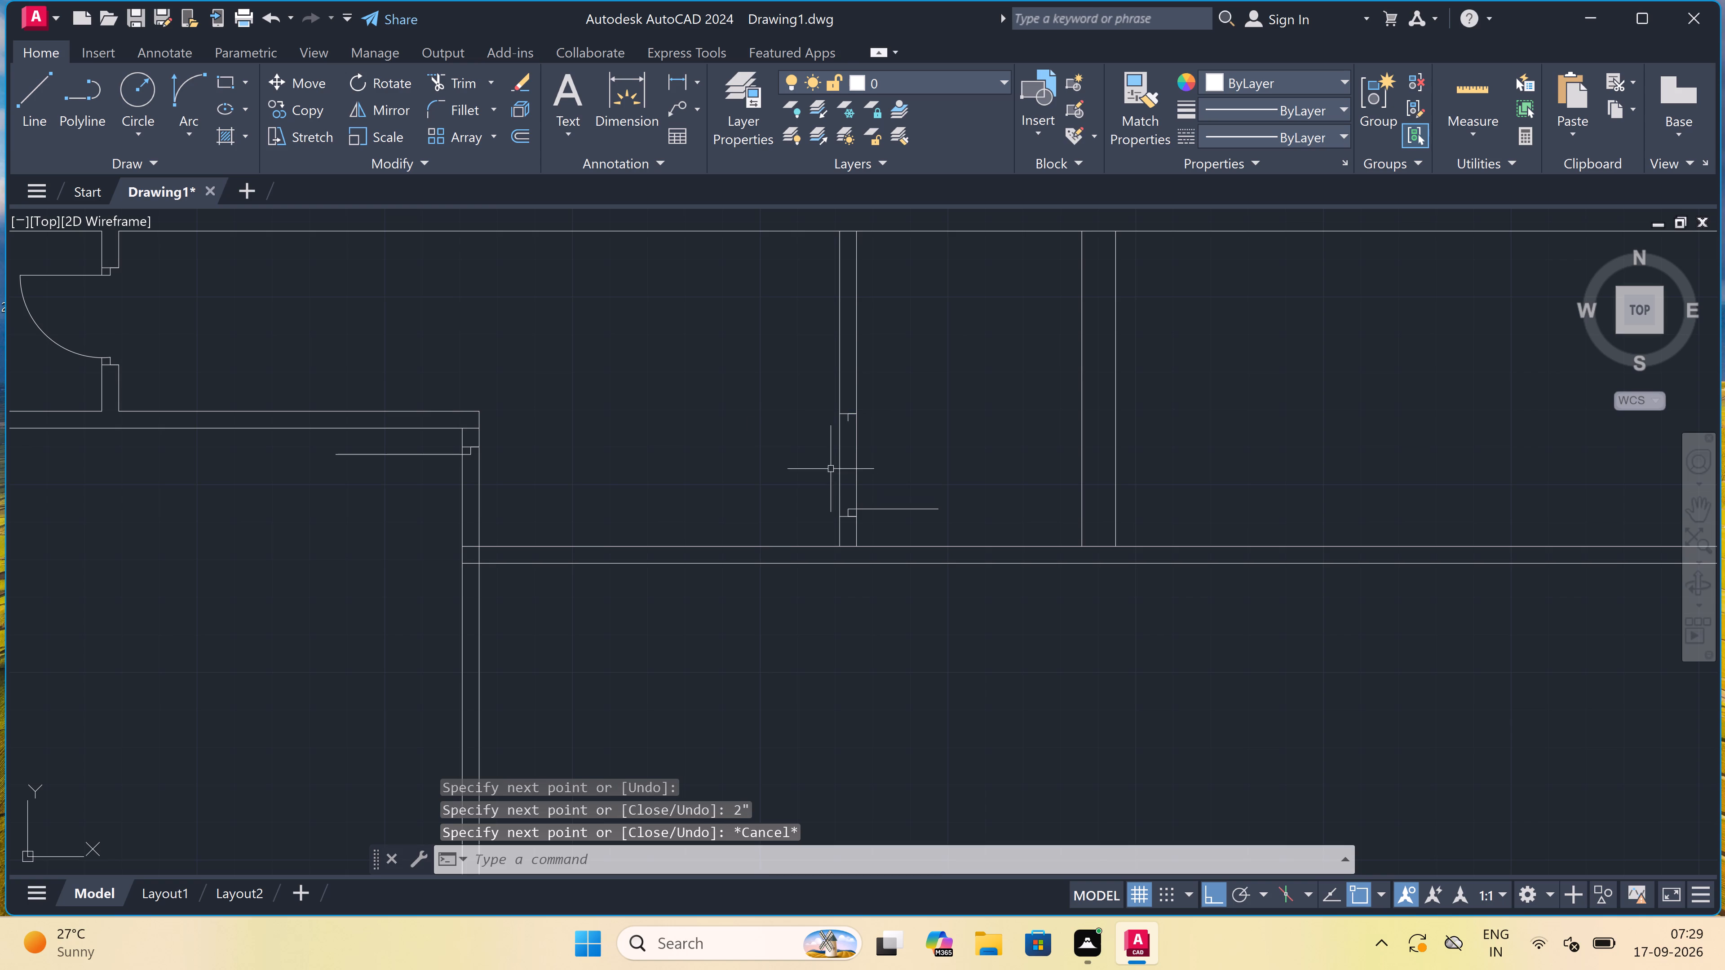
# Draw the door swing arc from the upper rebate's end to the tip of the 2' door leaf in the upper vertical partition.
pyautogui.click(190, 82)
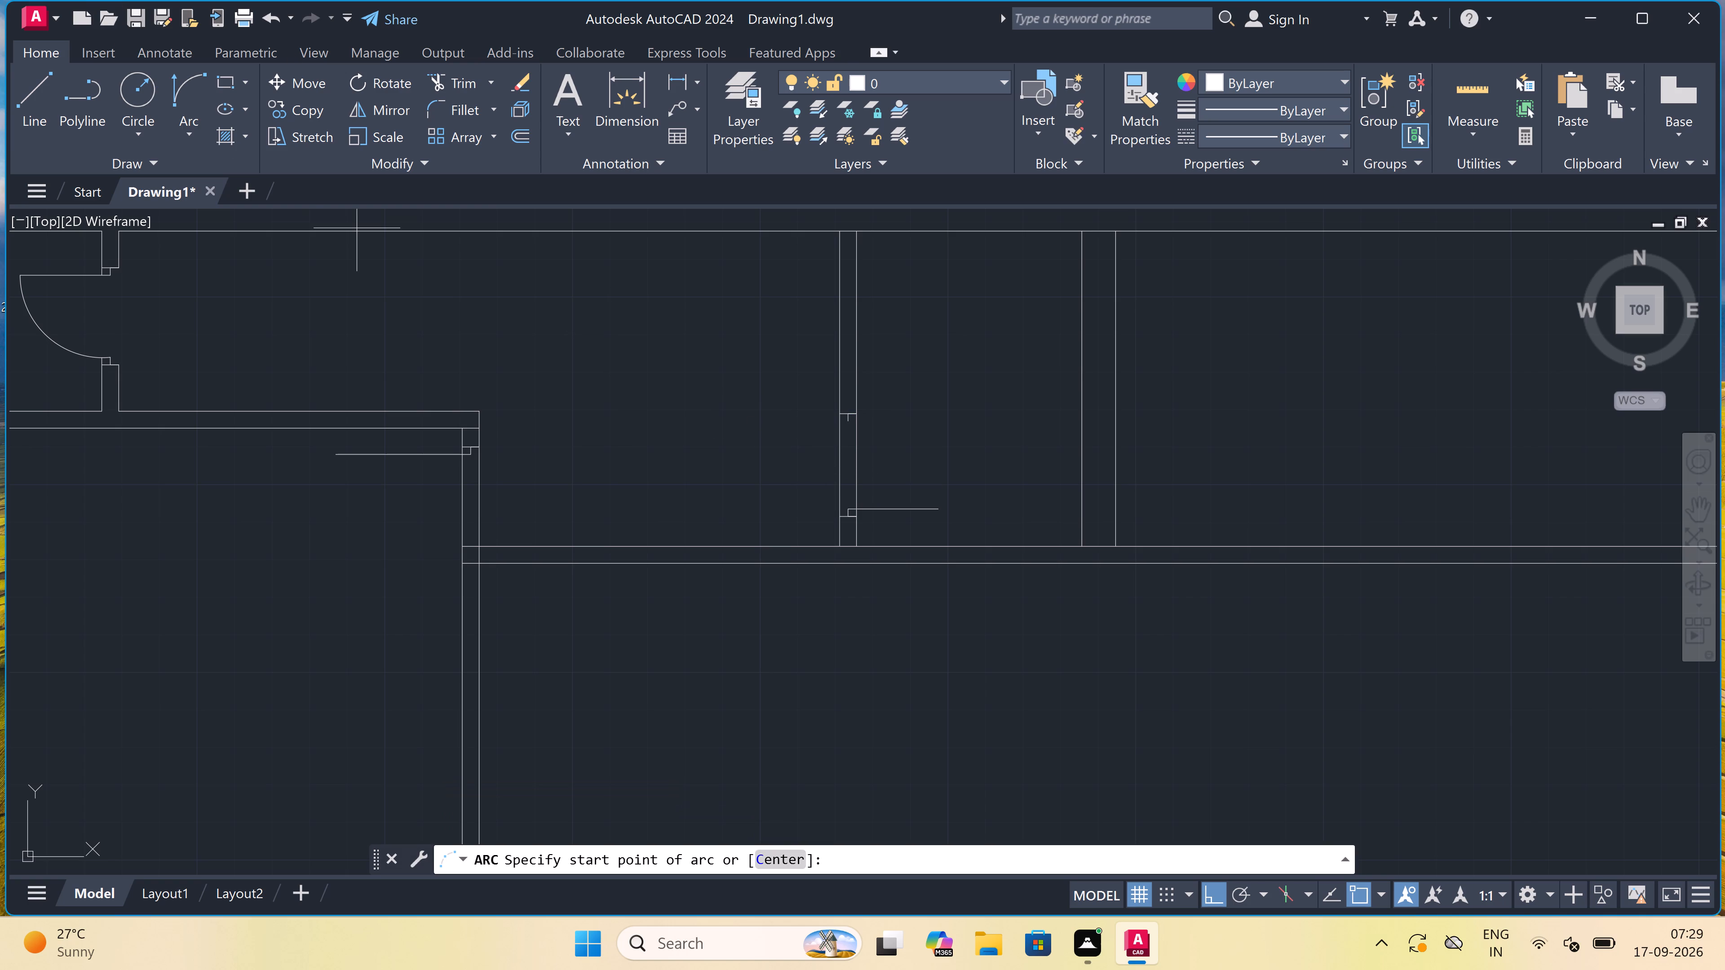
pyautogui.scroll(2, 863, 290)
pyautogui.scroll(-3, 877, 480)
pyautogui.scroll(3, 866, 567)
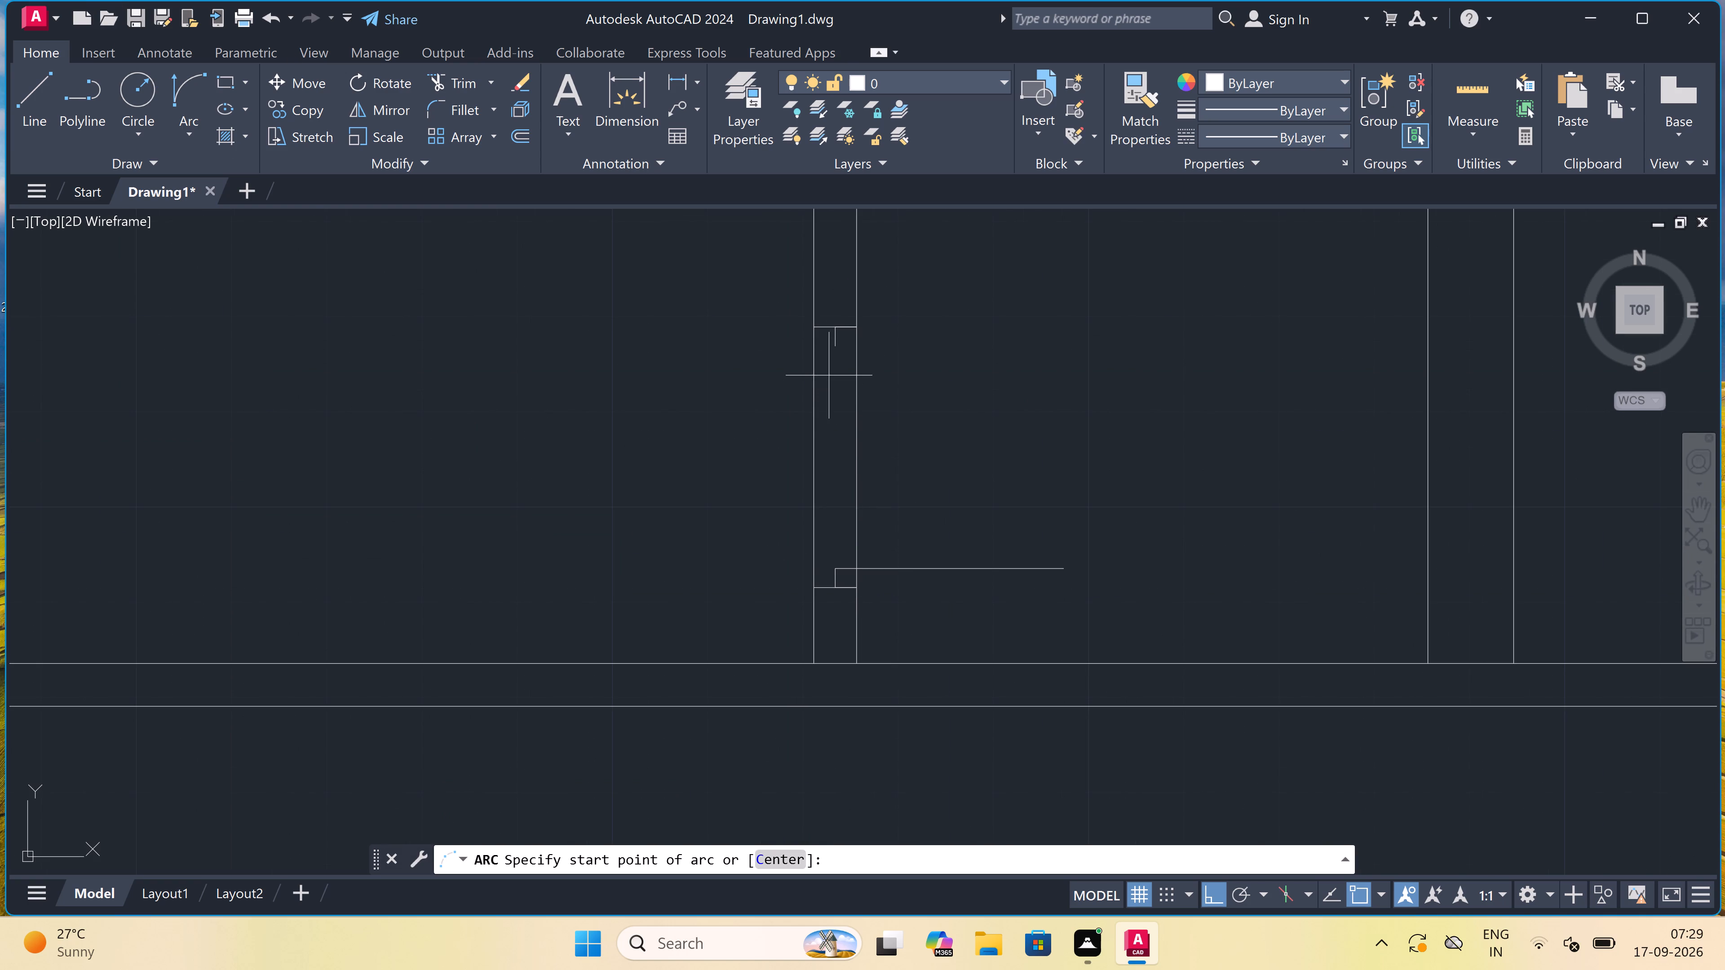
pyautogui.click(831, 348)
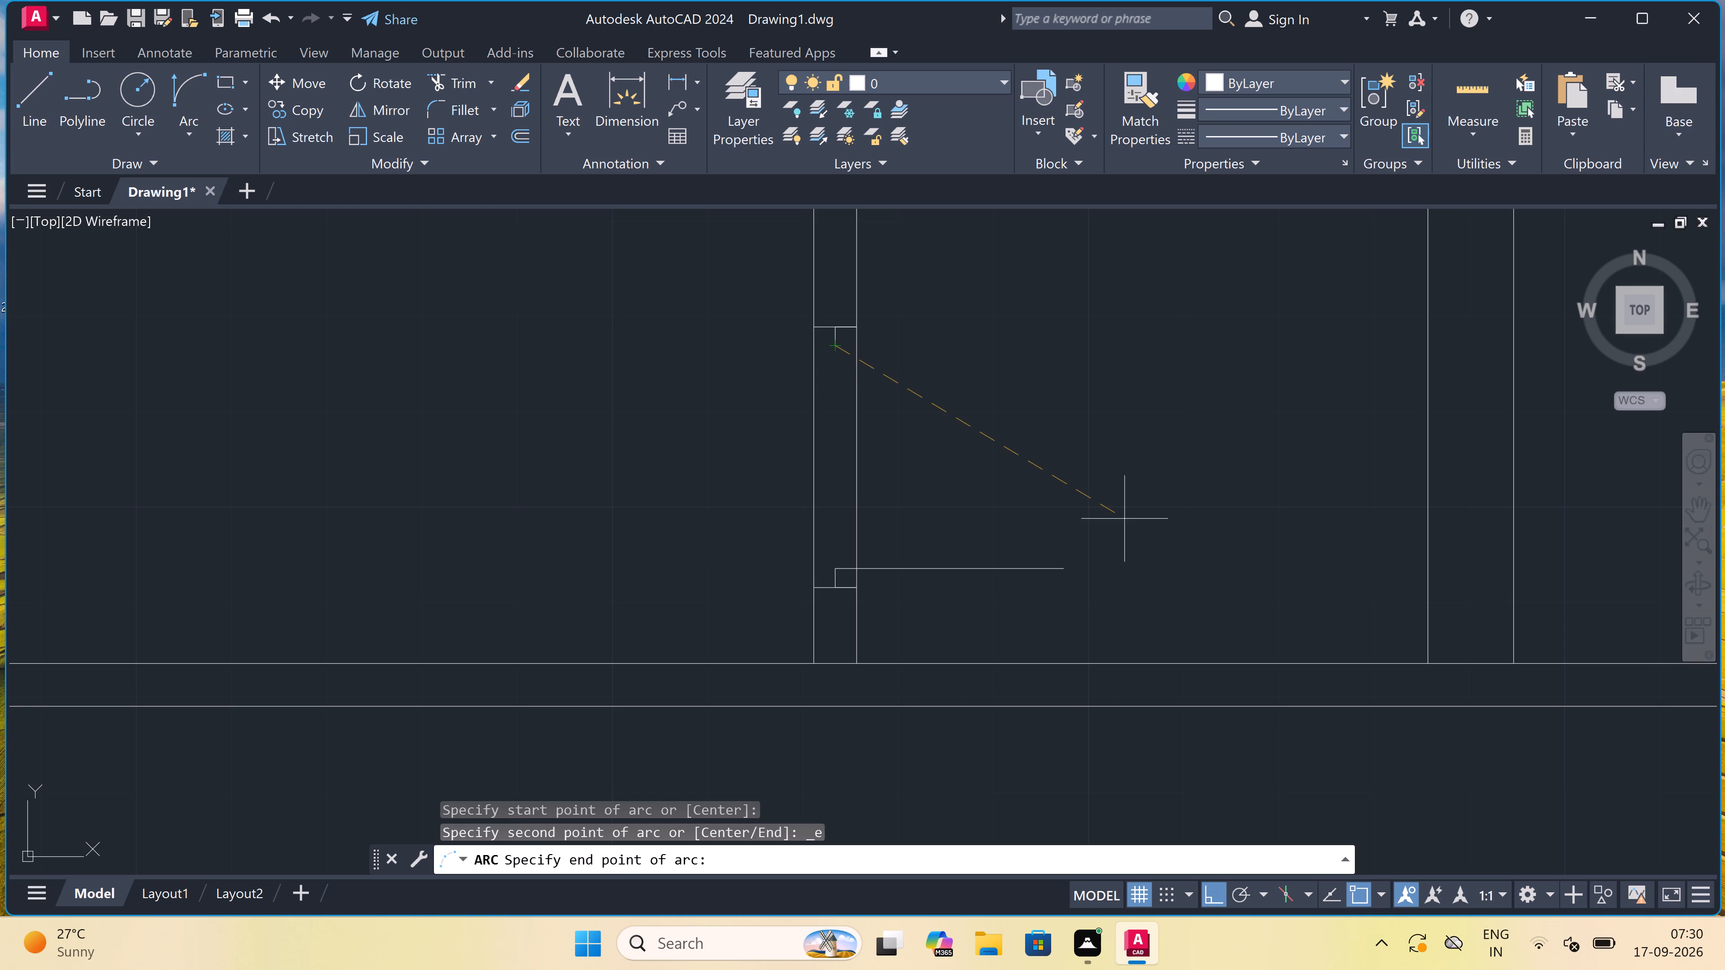
pyautogui.click(1063, 573)
pyautogui.click(1080, 497)
# Trim both lines of that vertical partition between the jambs to open the doorway.
pyautogui.press('t')
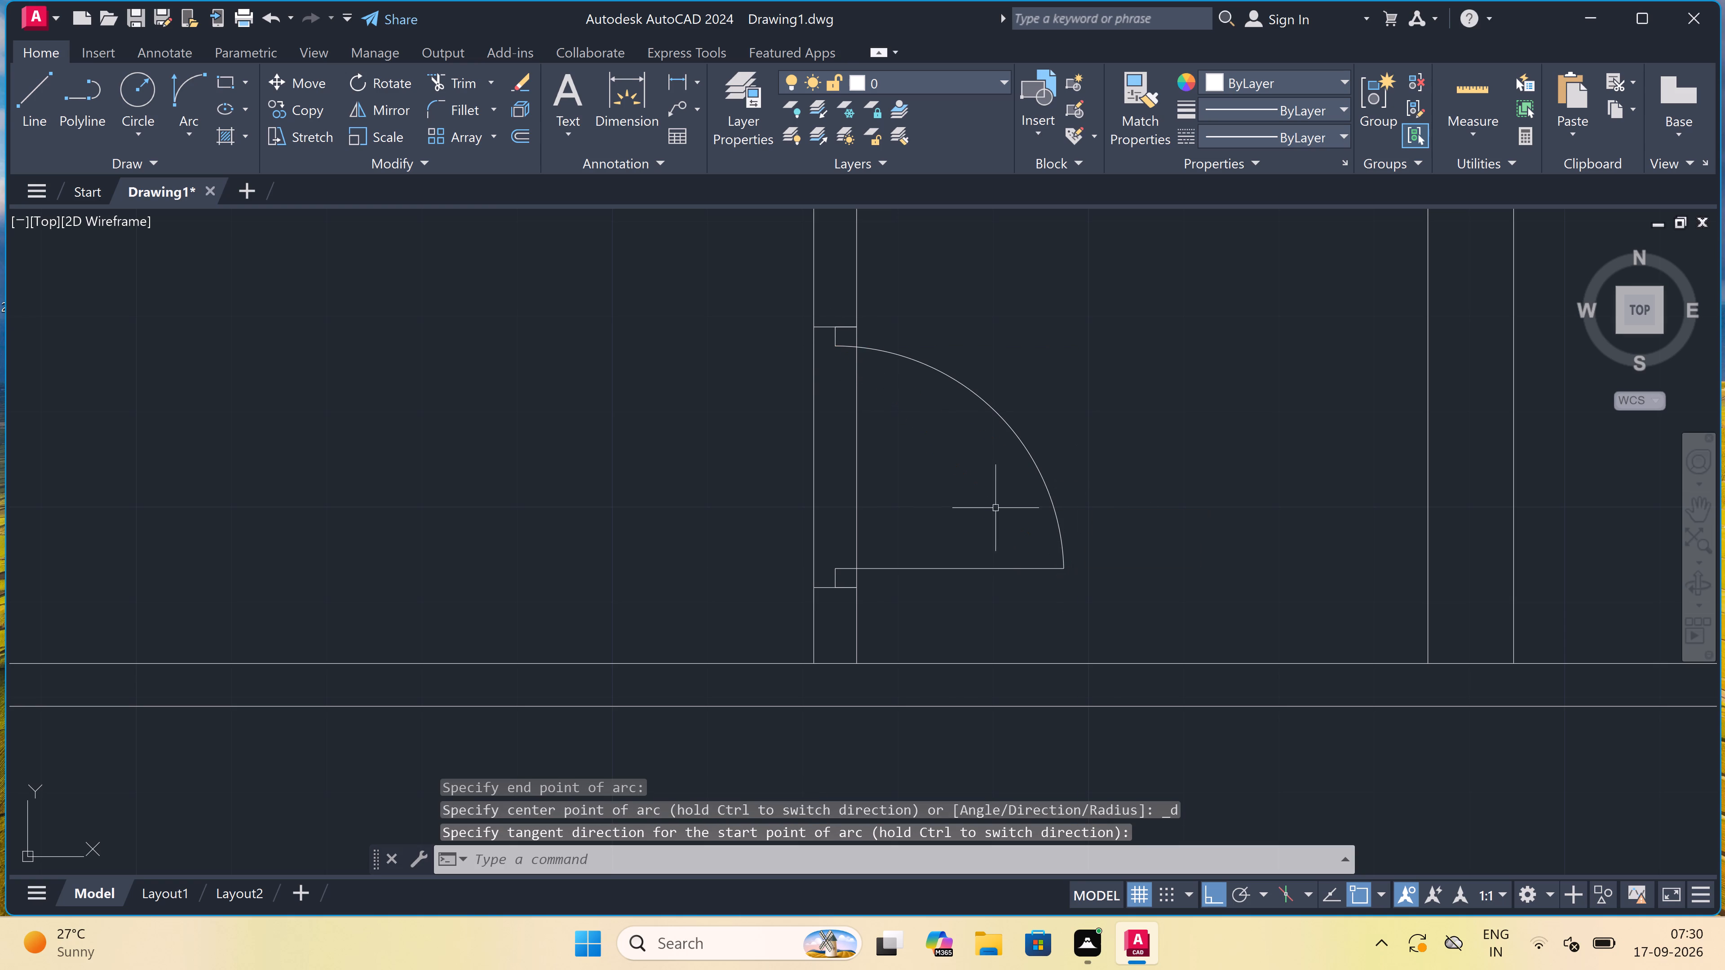
pyautogui.press('r')
pyautogui.press('space')
pyautogui.click(942, 530)
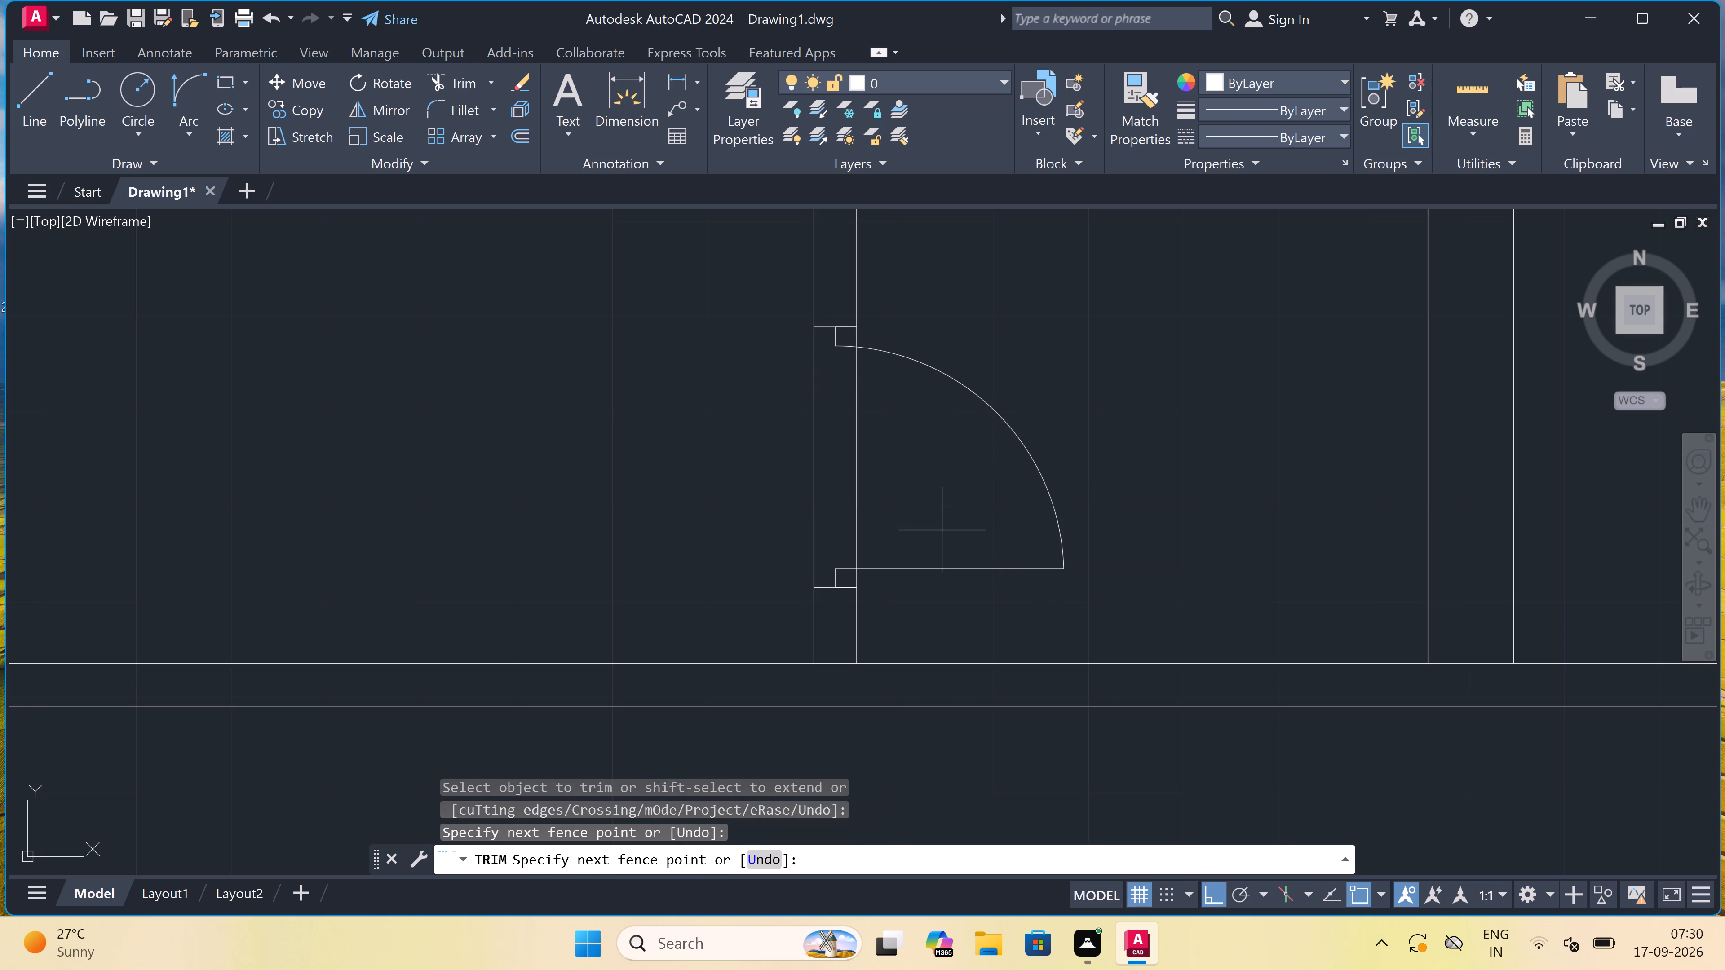
pyautogui.click(712, 515)
# Trim the two horizontal partition lines where they cross inside the left vertical partition at their junction.
pyautogui.scroll(-5, 714, 514)
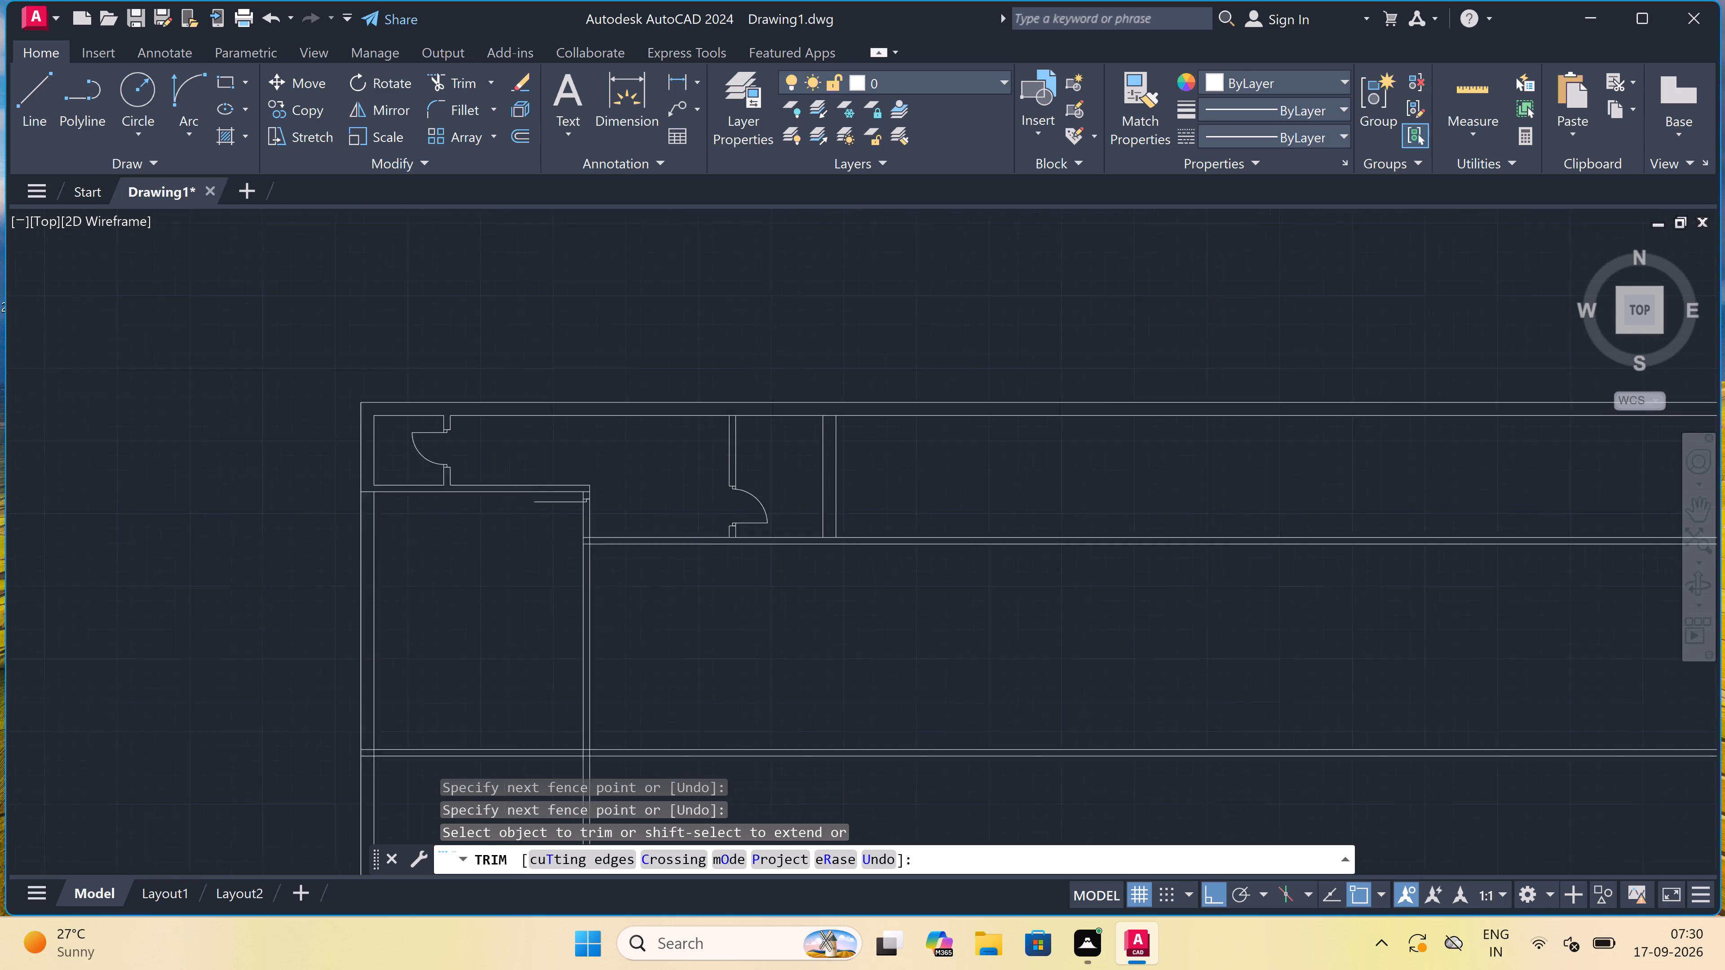
pyautogui.scroll(1, 649, 545)
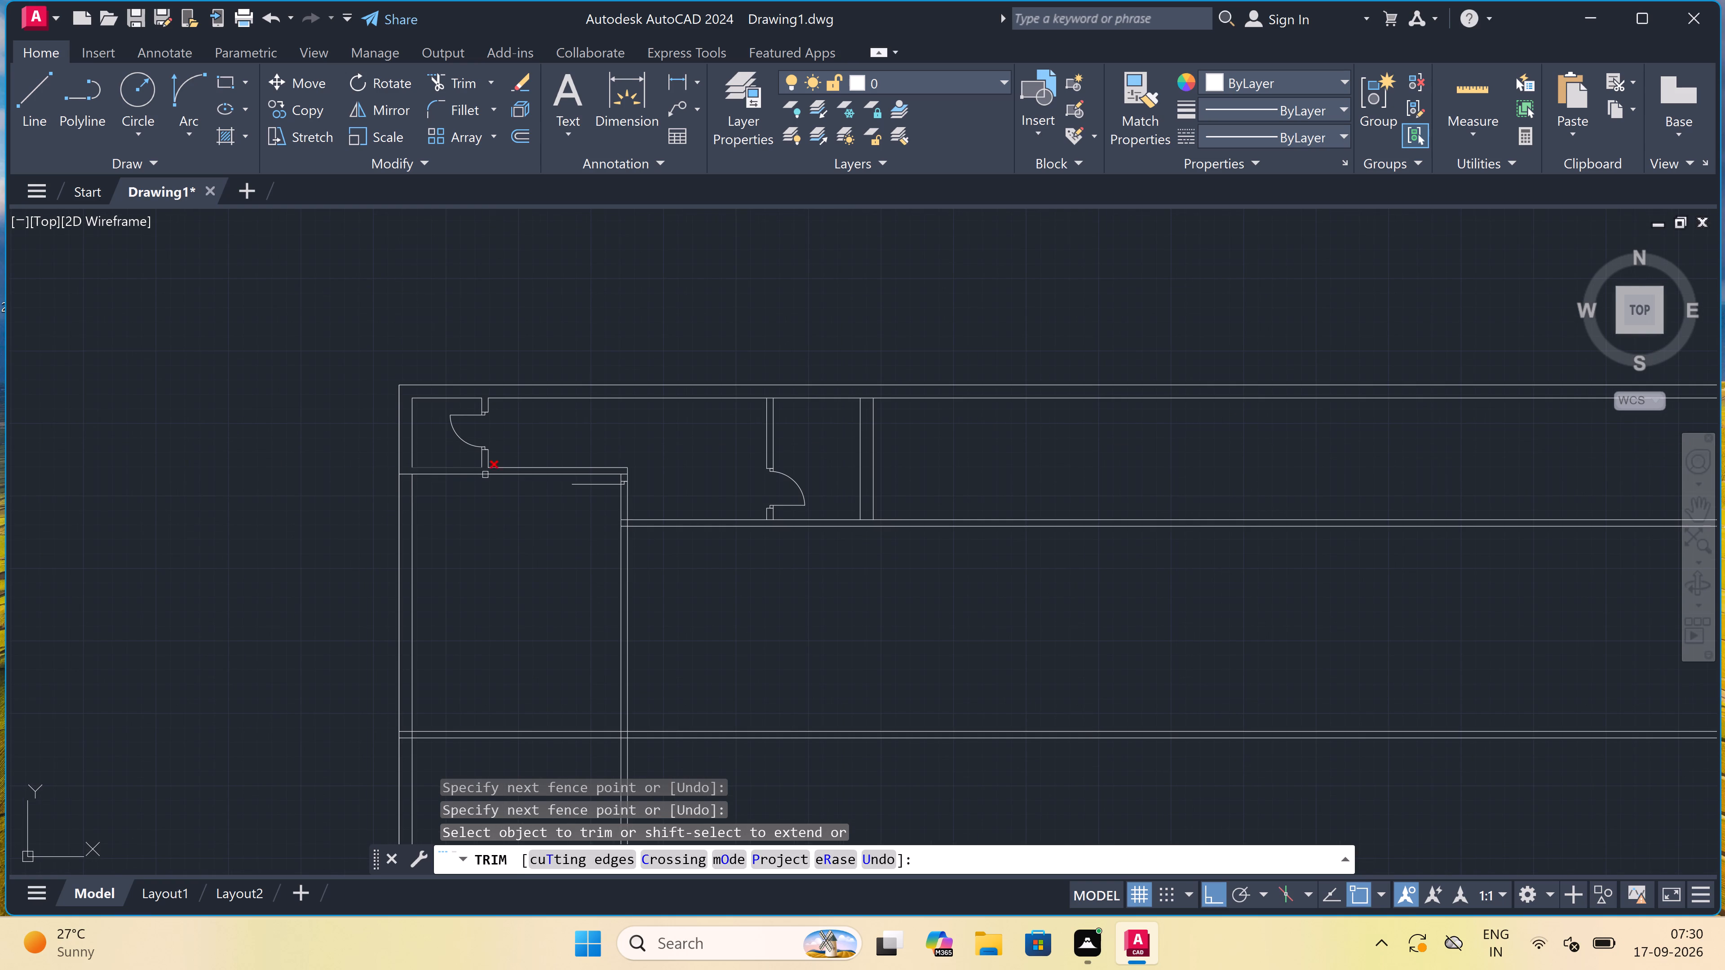
pyautogui.scroll(3, 637, 529)
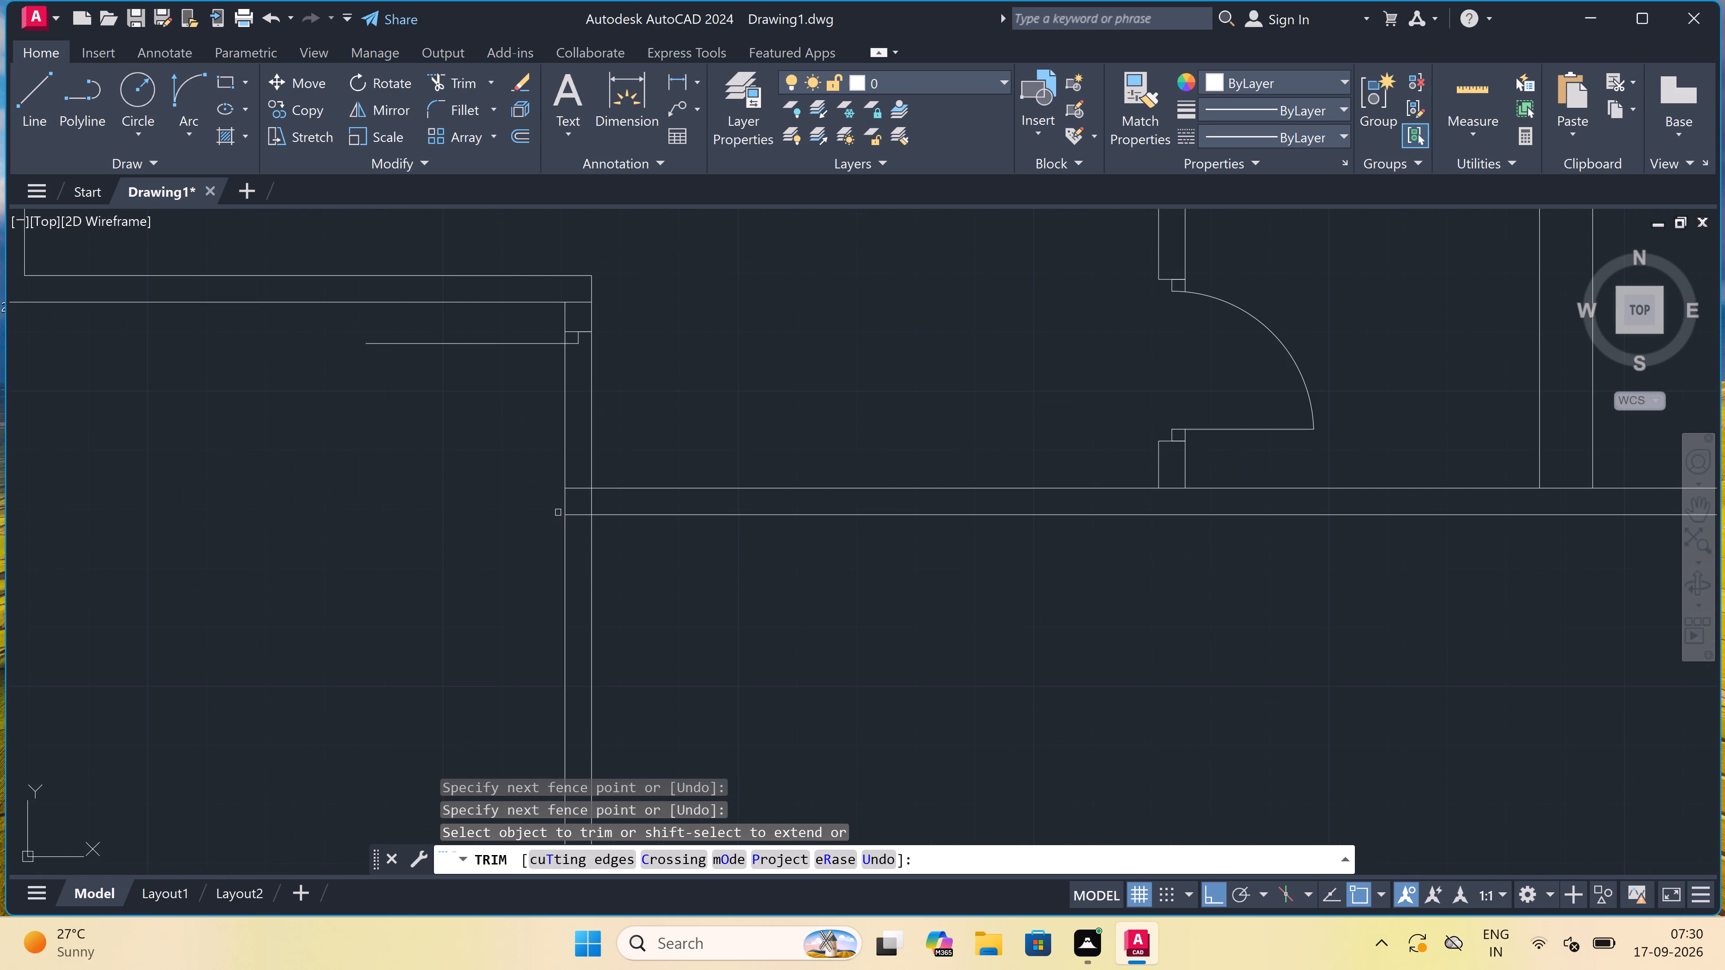
pyautogui.click(572, 524)
pyautogui.moveTo(574, 480); pyautogui.dragTo(588, 491)
pyautogui.press('Escape')
# Draw the lower jamb line across the left vertical partition just above the horizontal partition, with a 2" upward rebate from its midpoint.
pyautogui.write('l')
pyautogui.press('space')
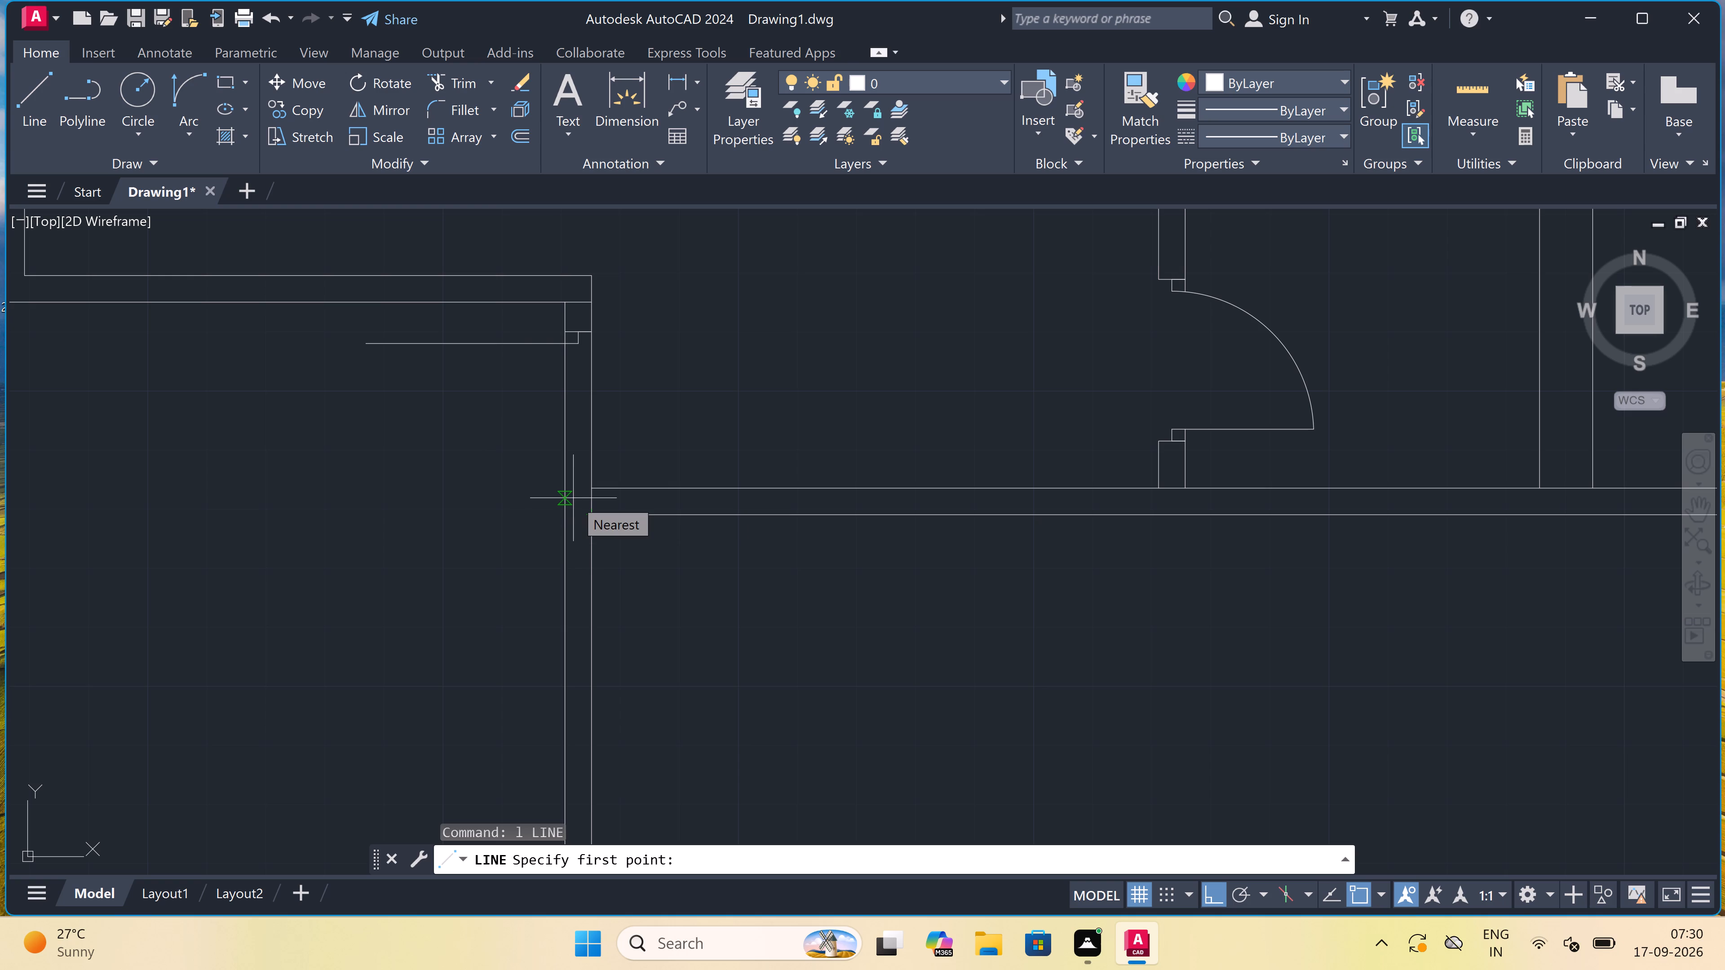
pyautogui.scroll(-2, 595, 489)
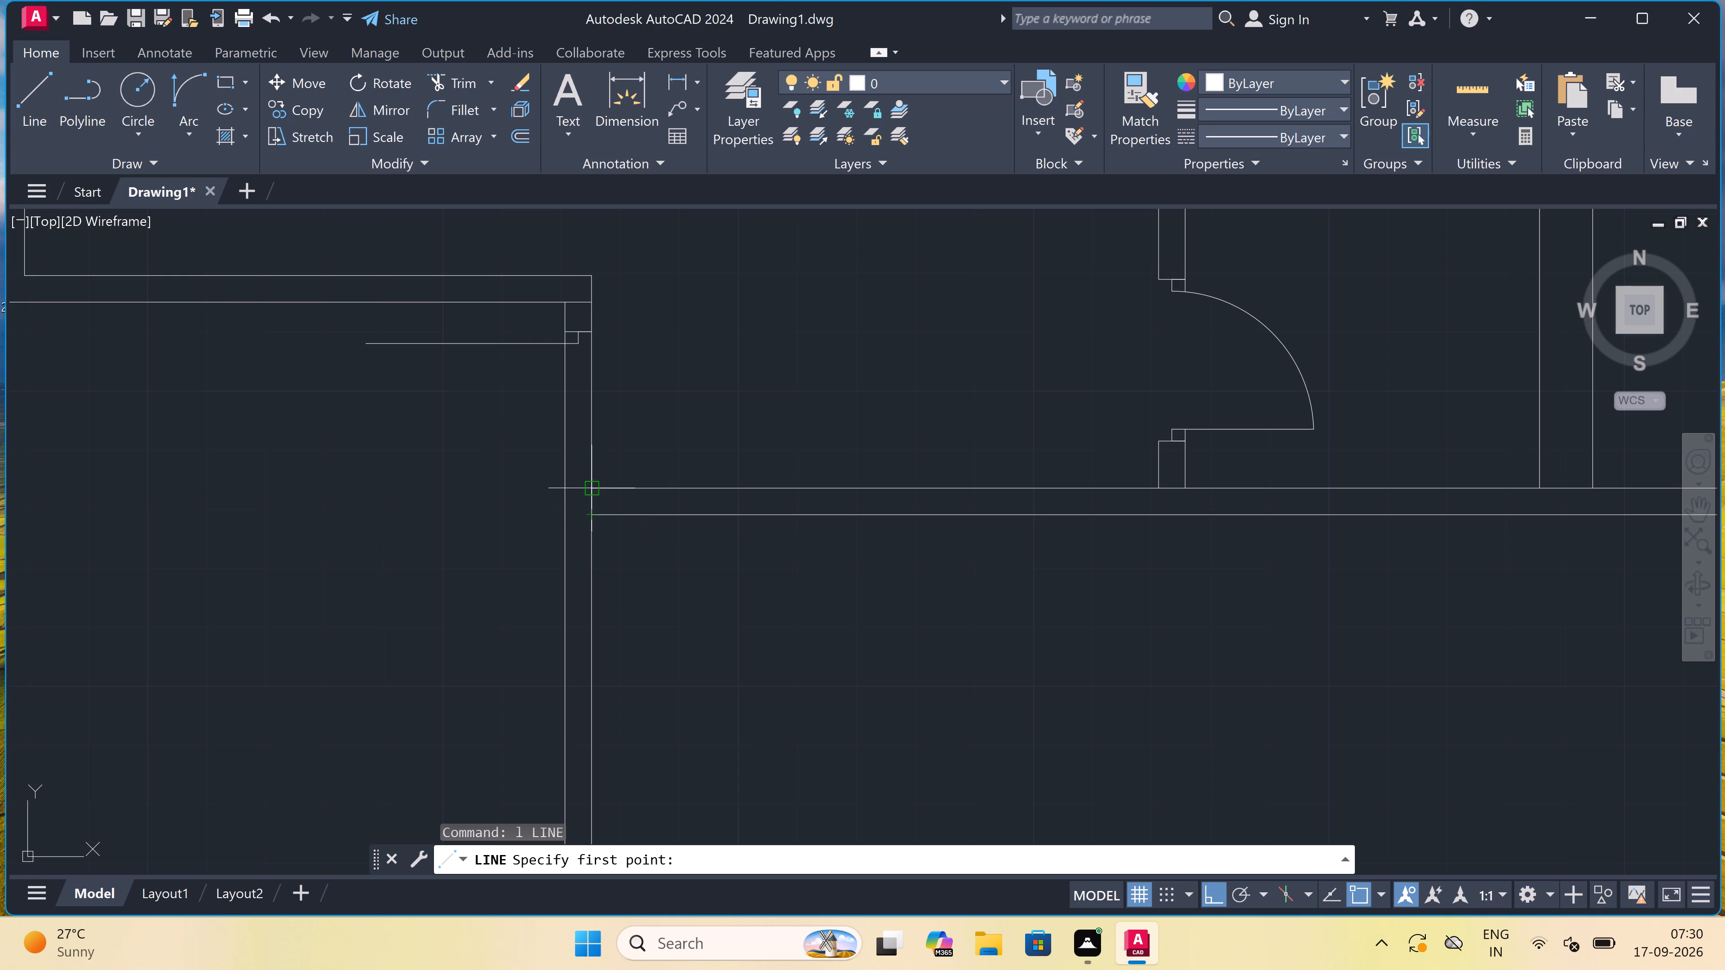
pyautogui.scroll(-1, 595, 489)
pyautogui.scroll(4, 562, 480)
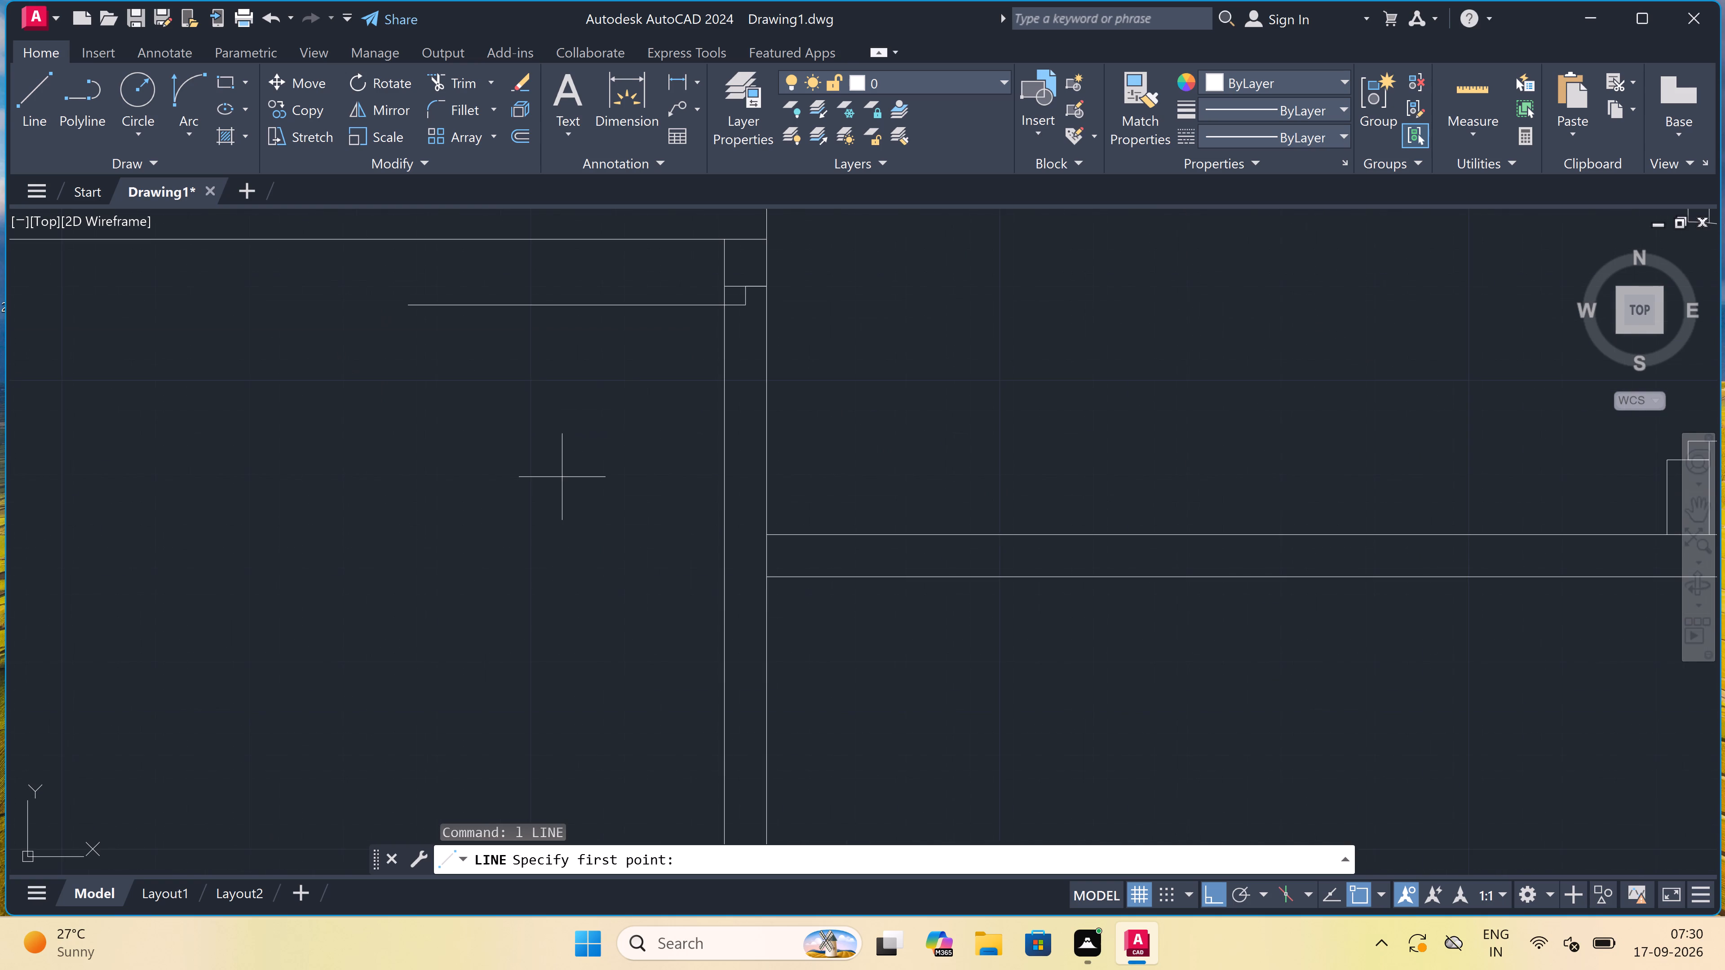
pyautogui.scroll(-1, 562, 477)
pyautogui.scroll(2, 654, 443)
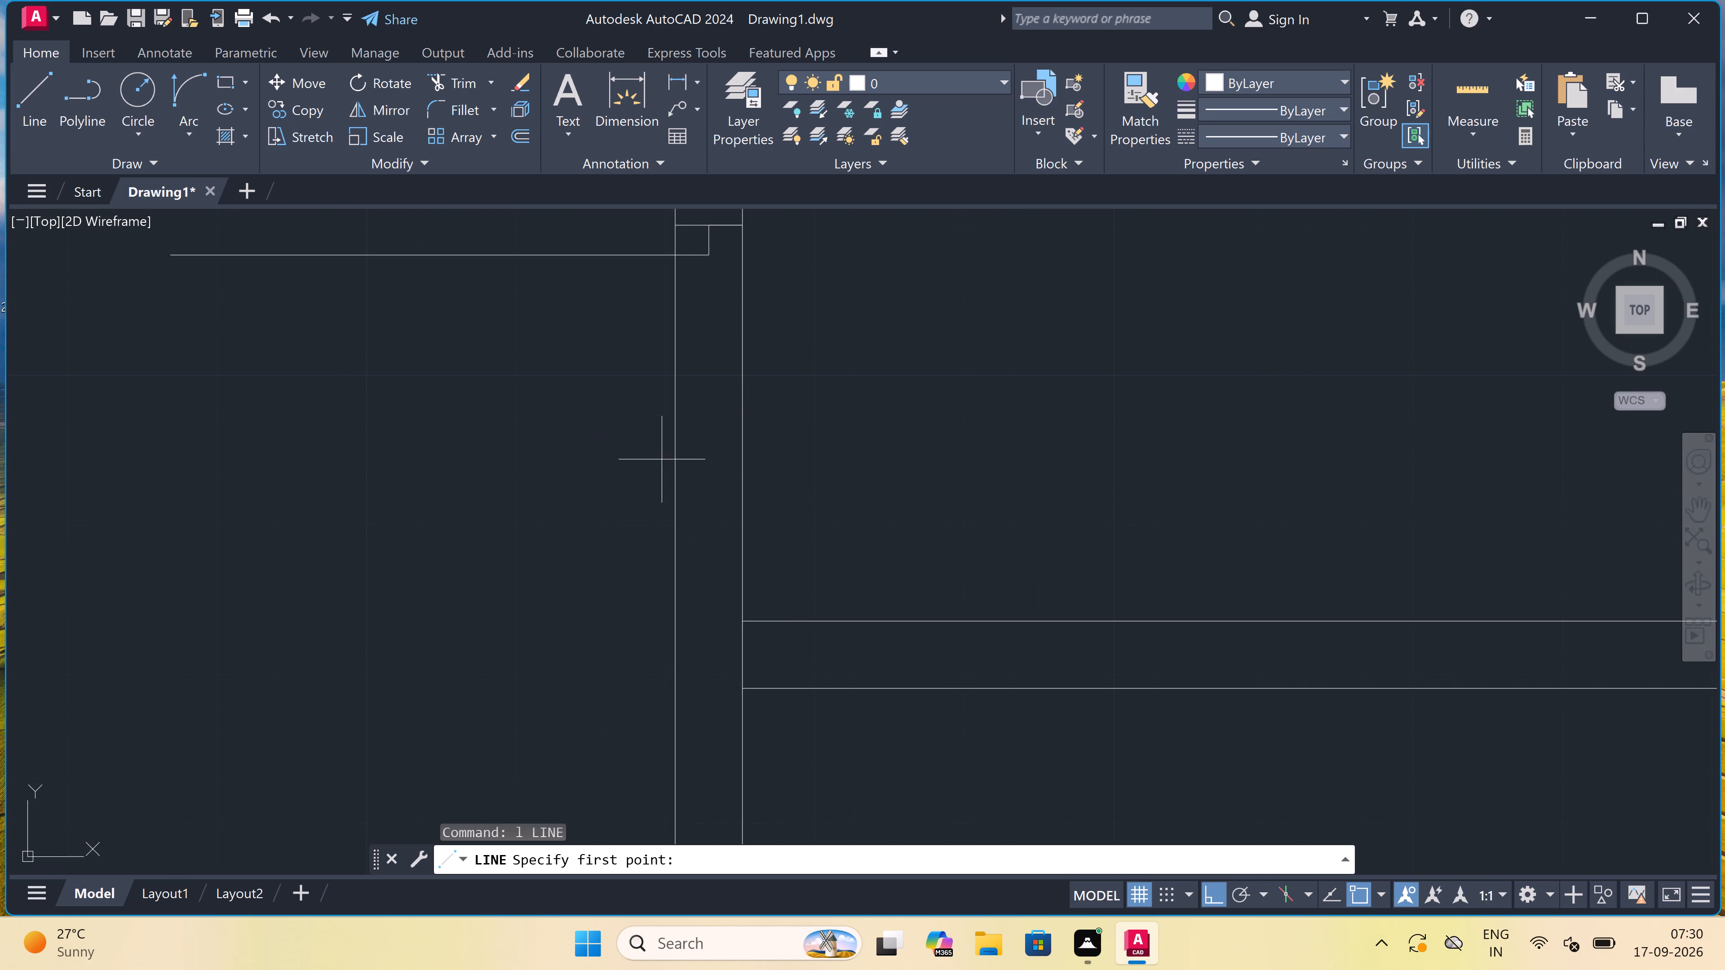
pyautogui.click(743, 594)
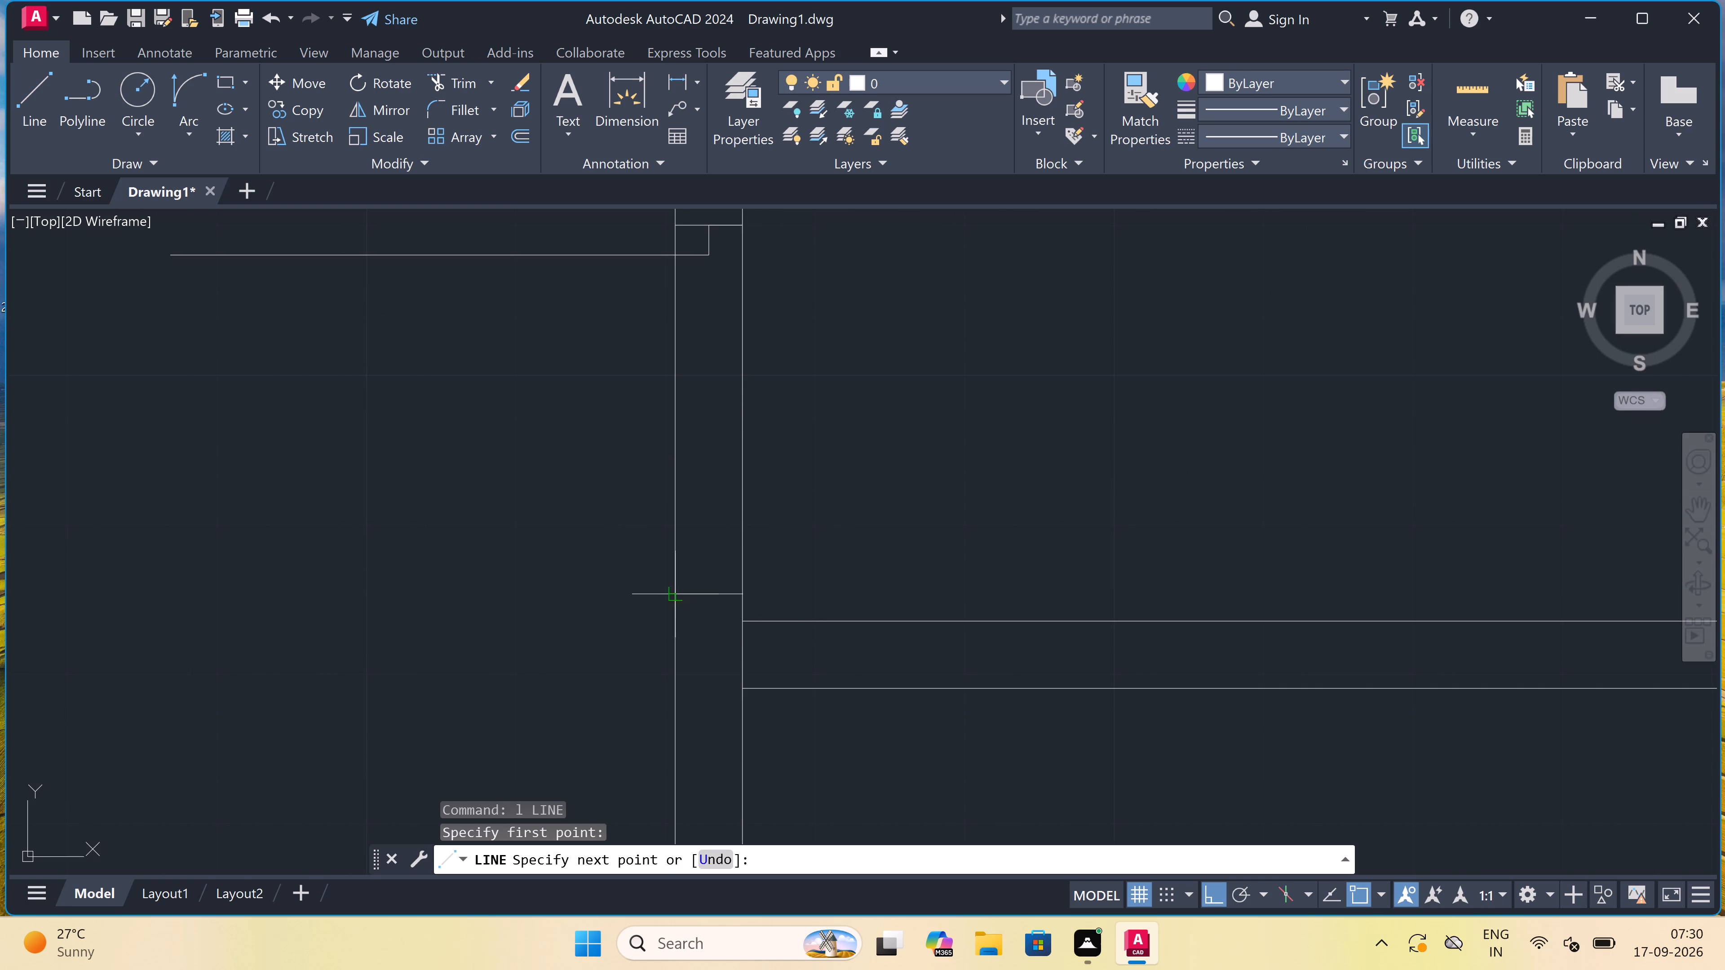
pyautogui.click(669, 599)
pyautogui.click(710, 590)
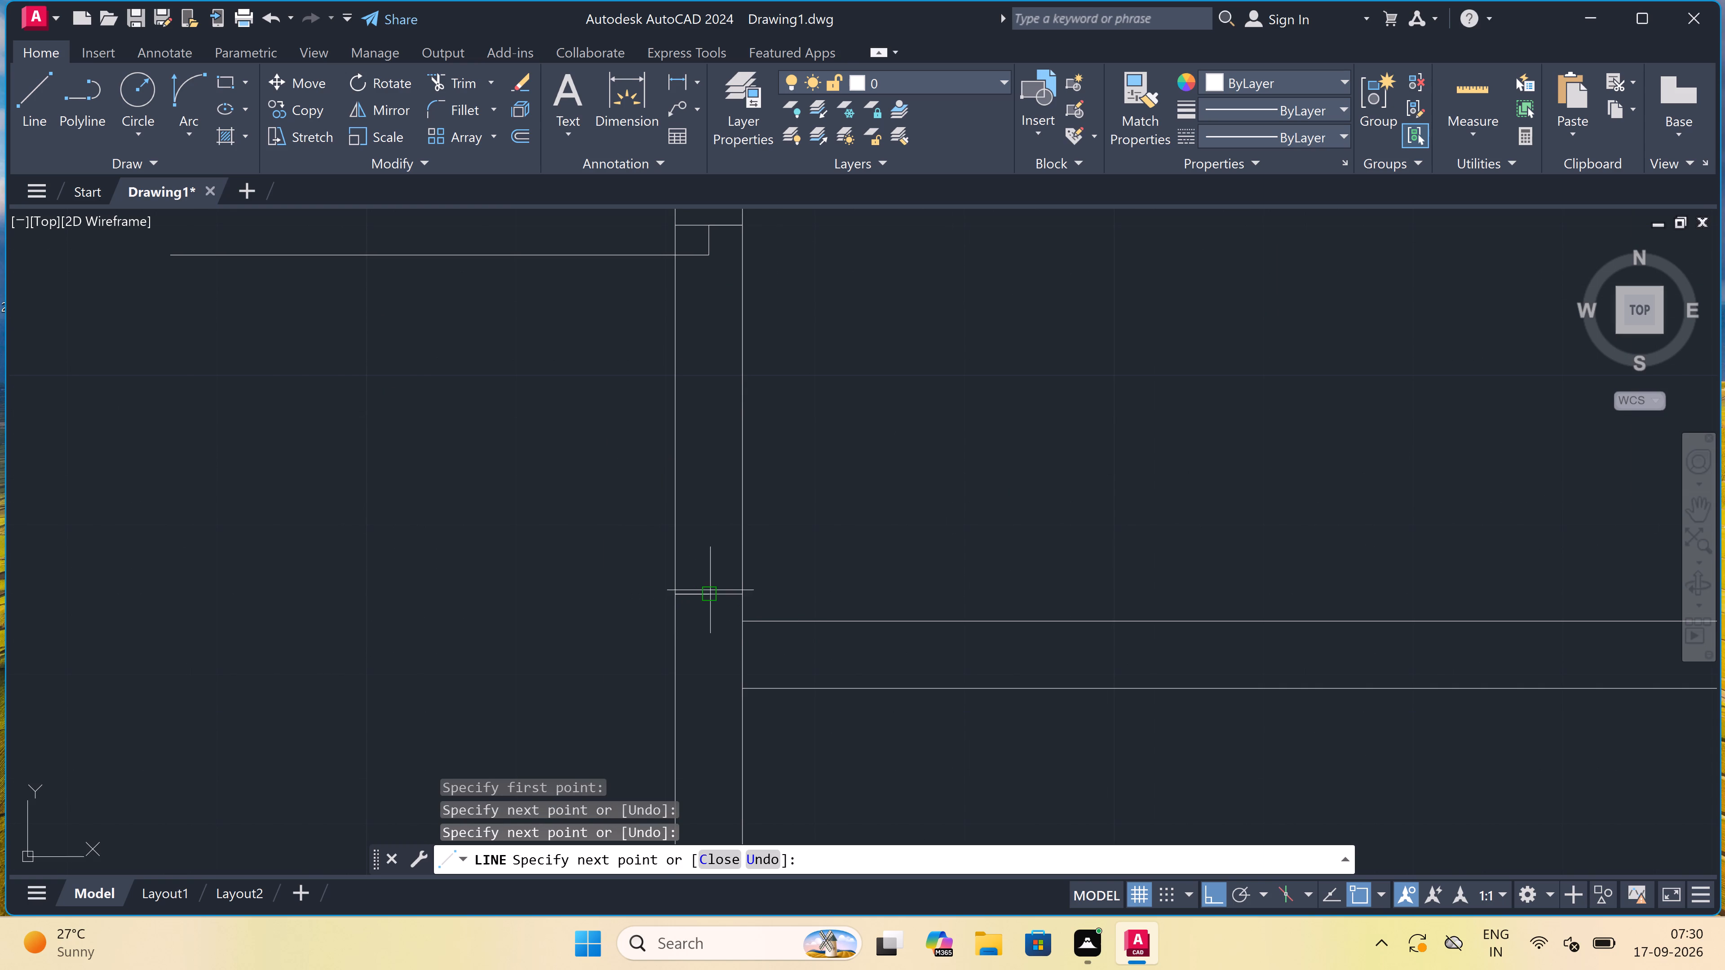
pyautogui.write('2"')
pyautogui.press('space')
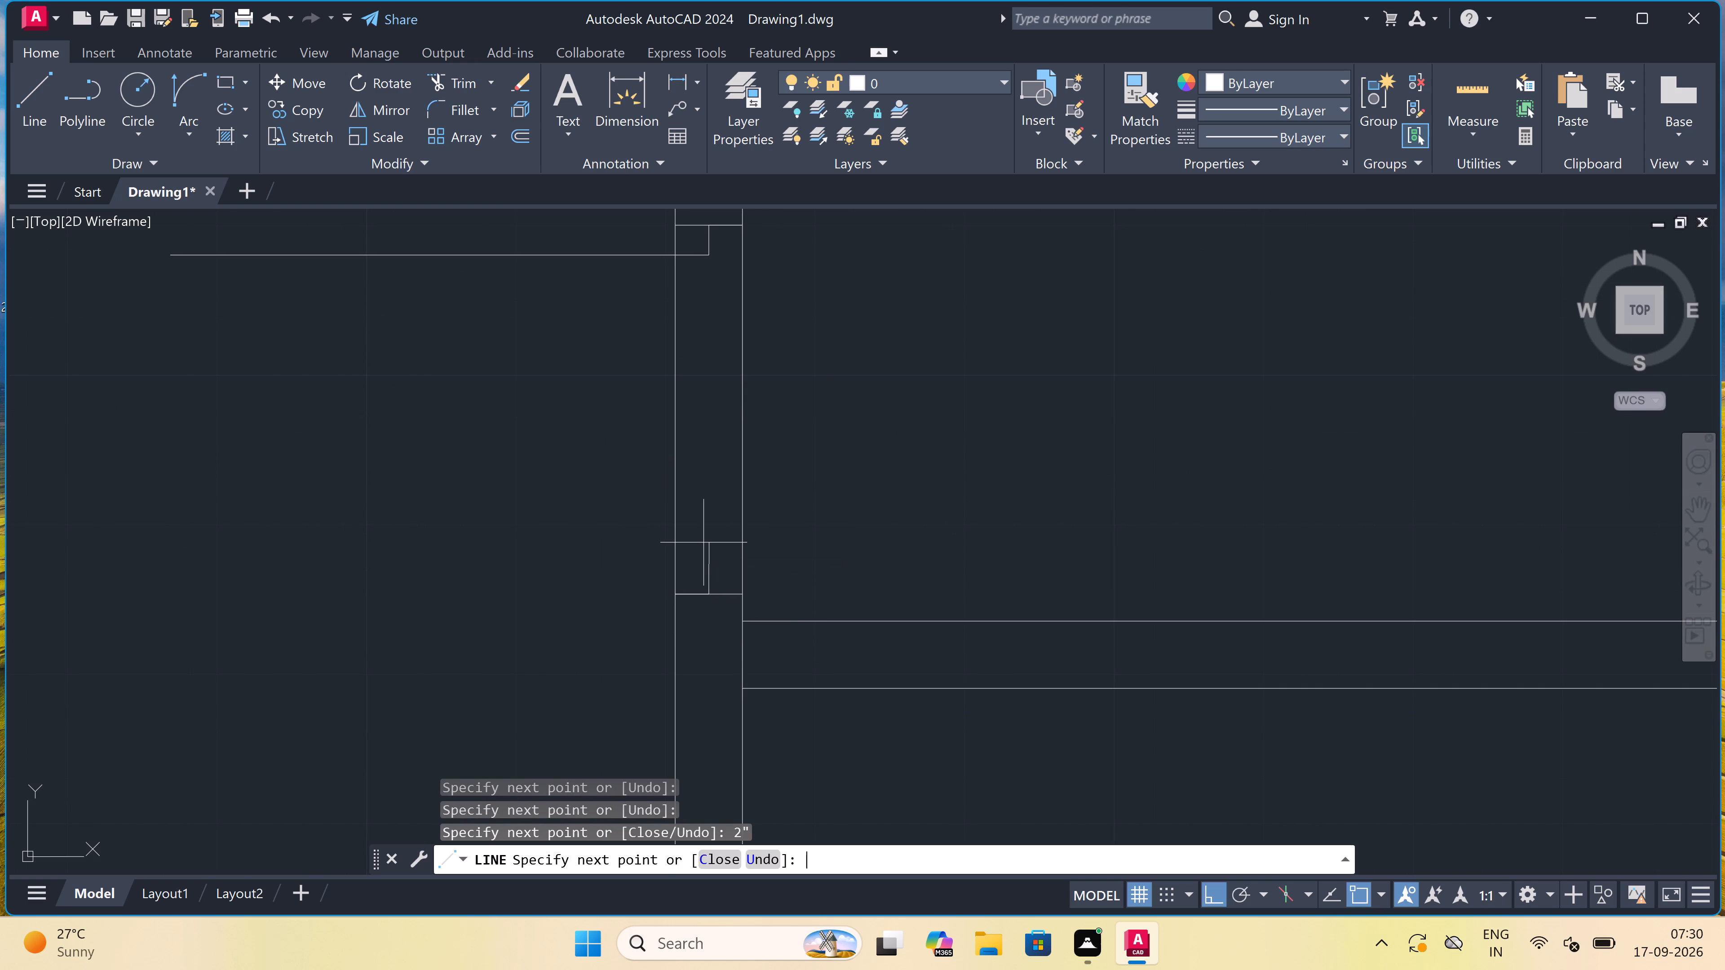
pyautogui.press('Escape')
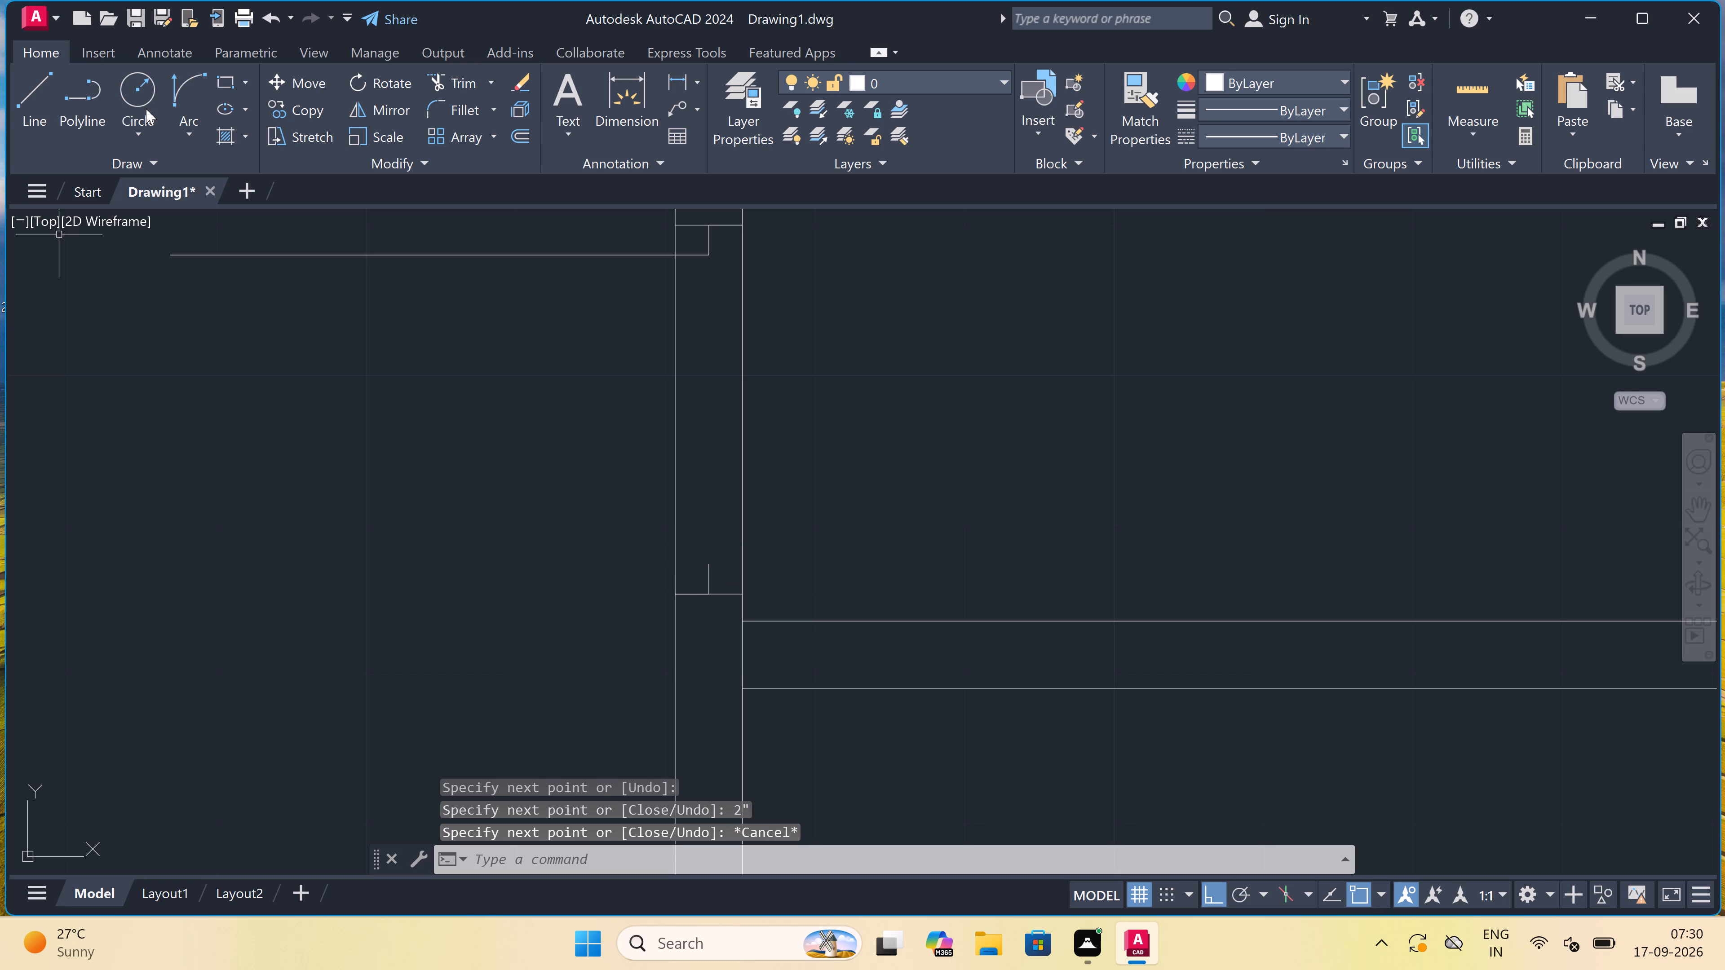
# Draw the swing arc from the left end of that partition's door leaf to the lower rebate's tip, with a downward start tangent.
pyautogui.click(184, 80)
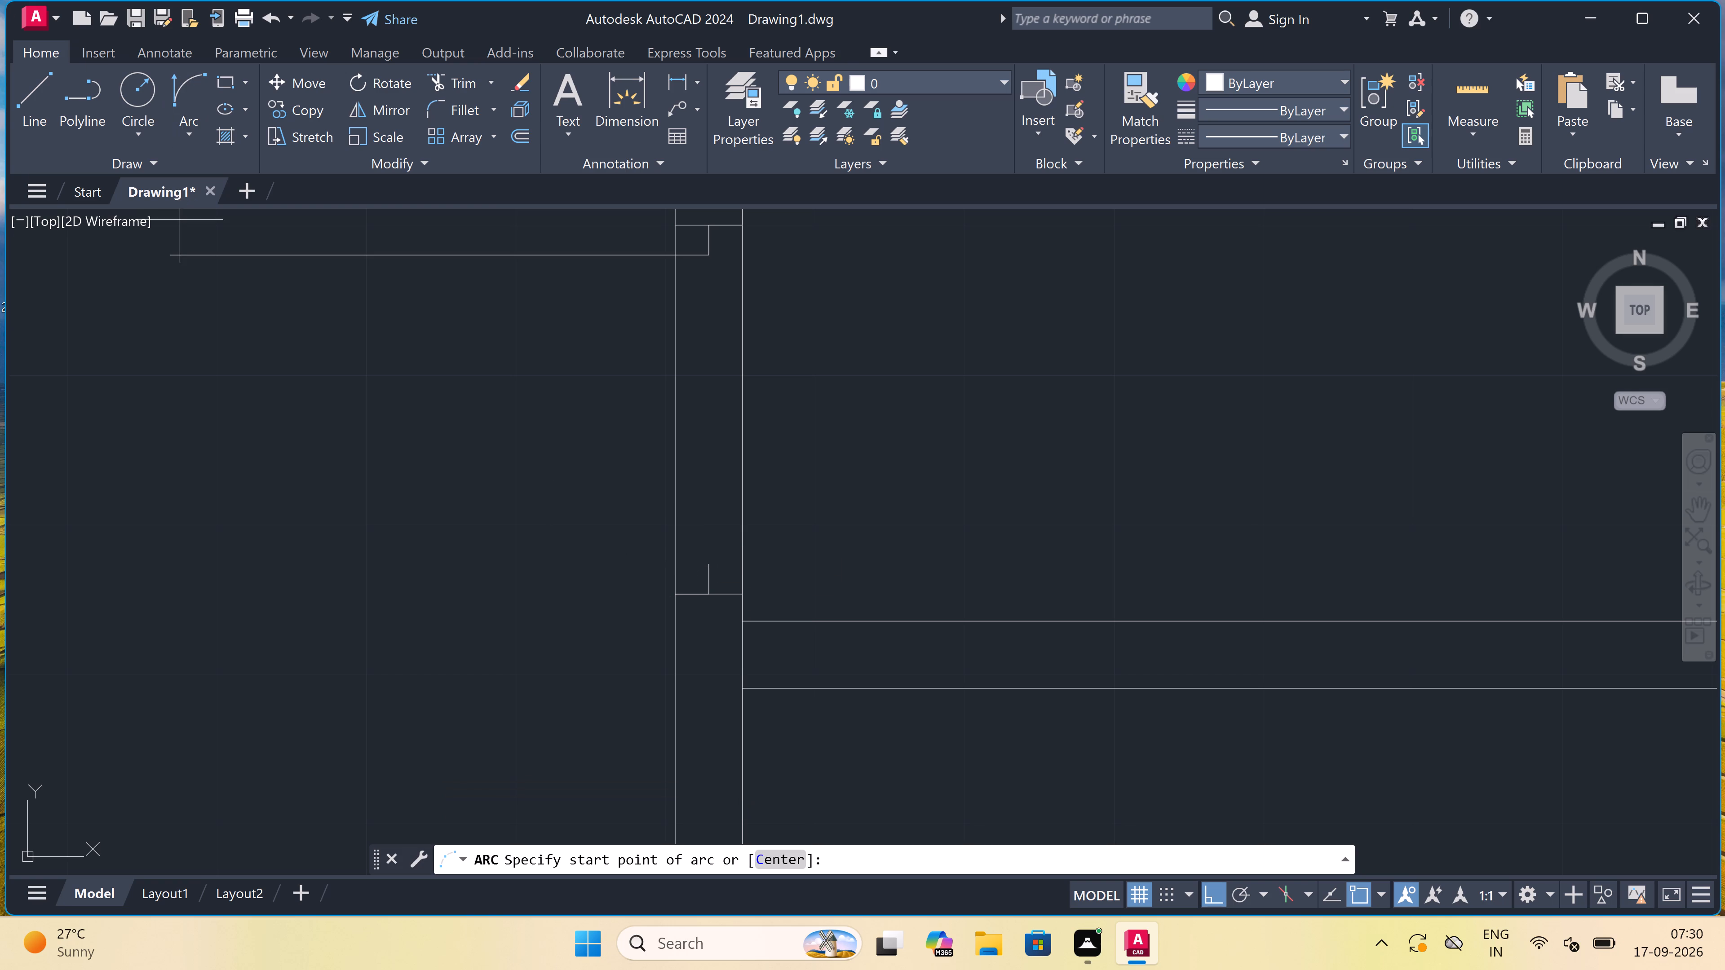
pyautogui.moveTo(169, 249); pyautogui.dragTo(175, 248)
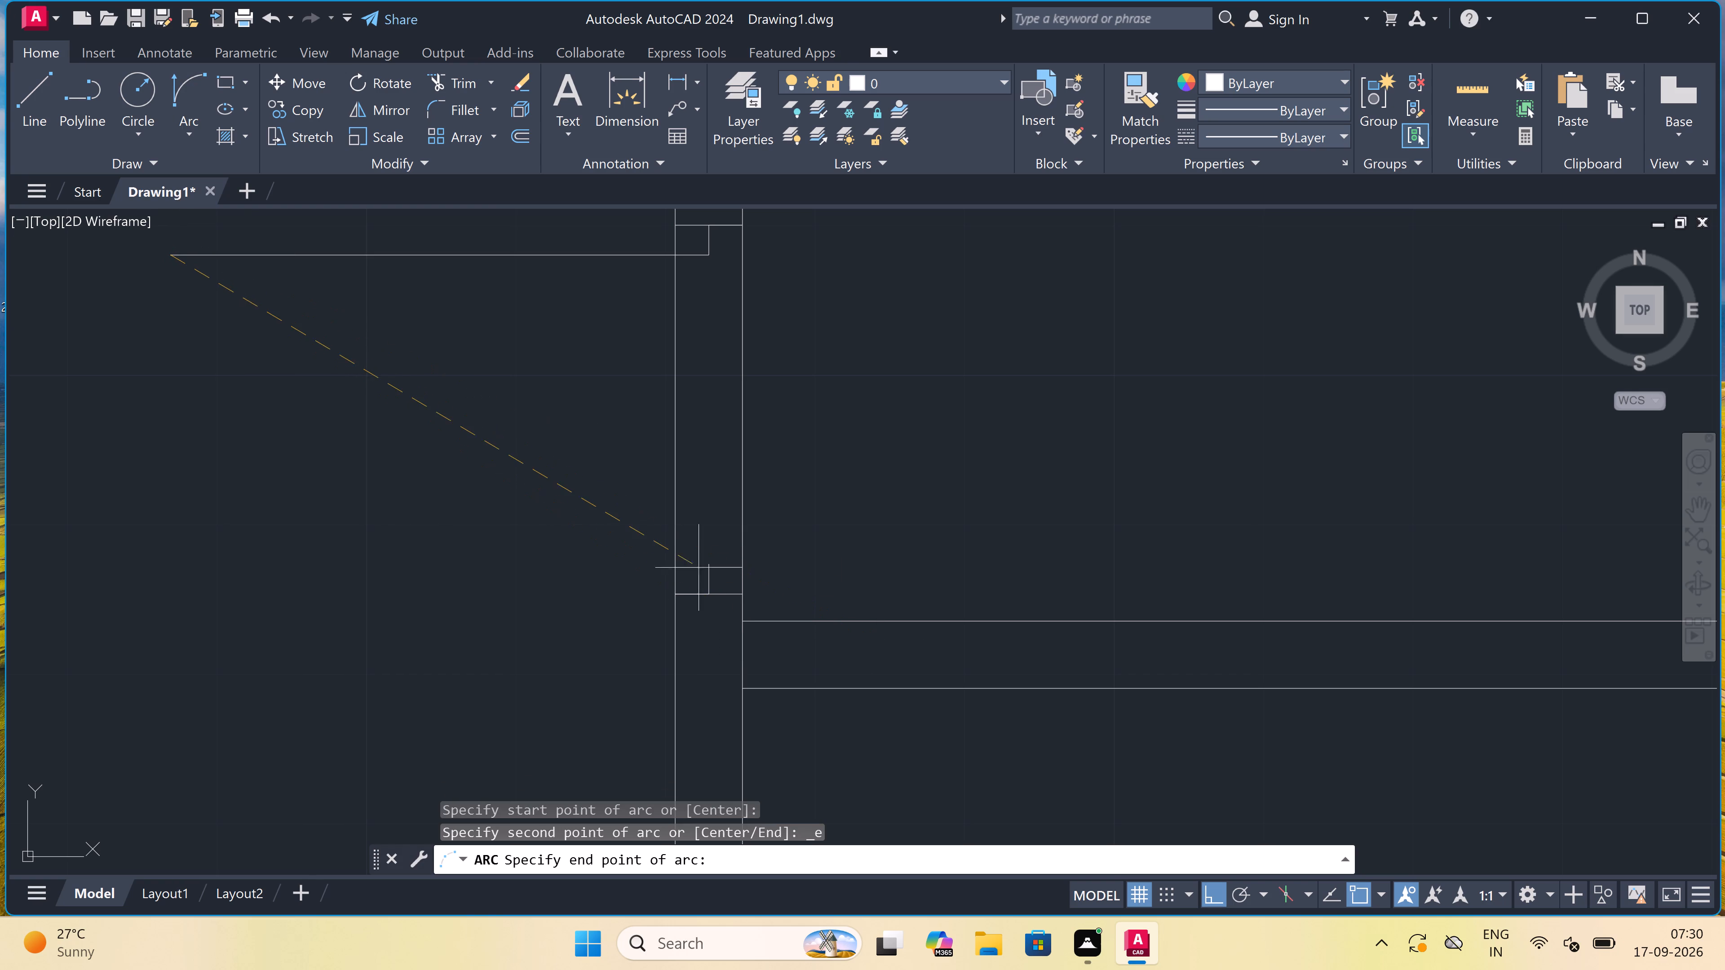
pyautogui.click(712, 560)
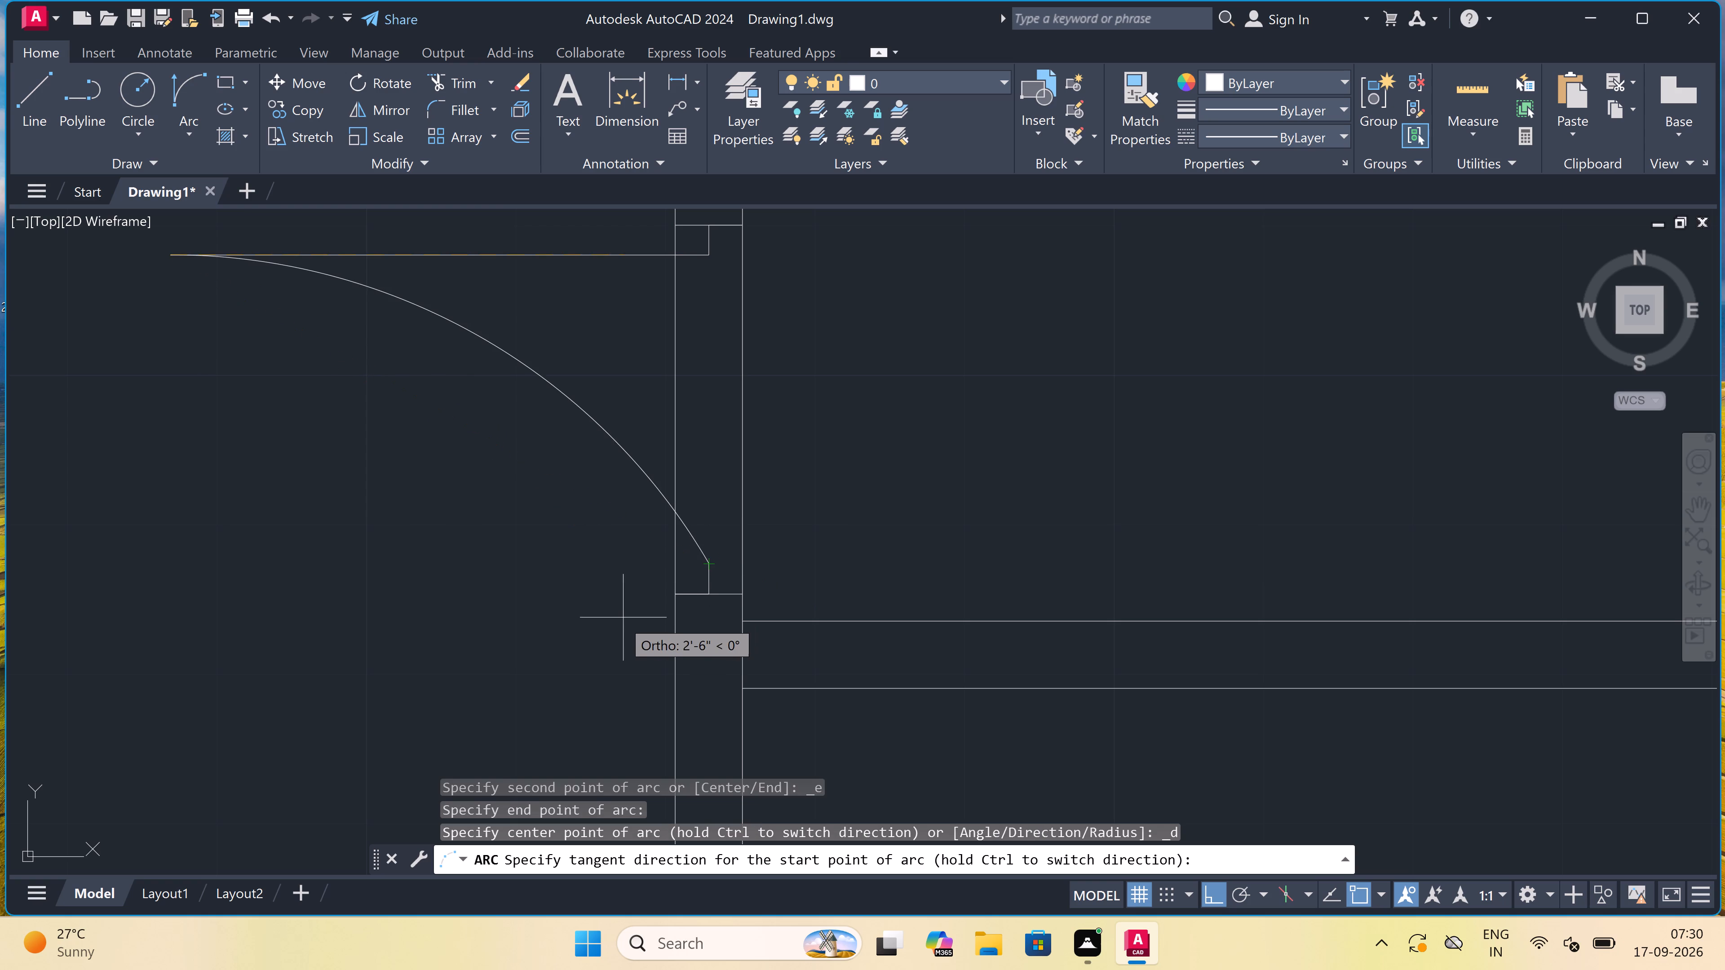
pyautogui.click(331, 709)
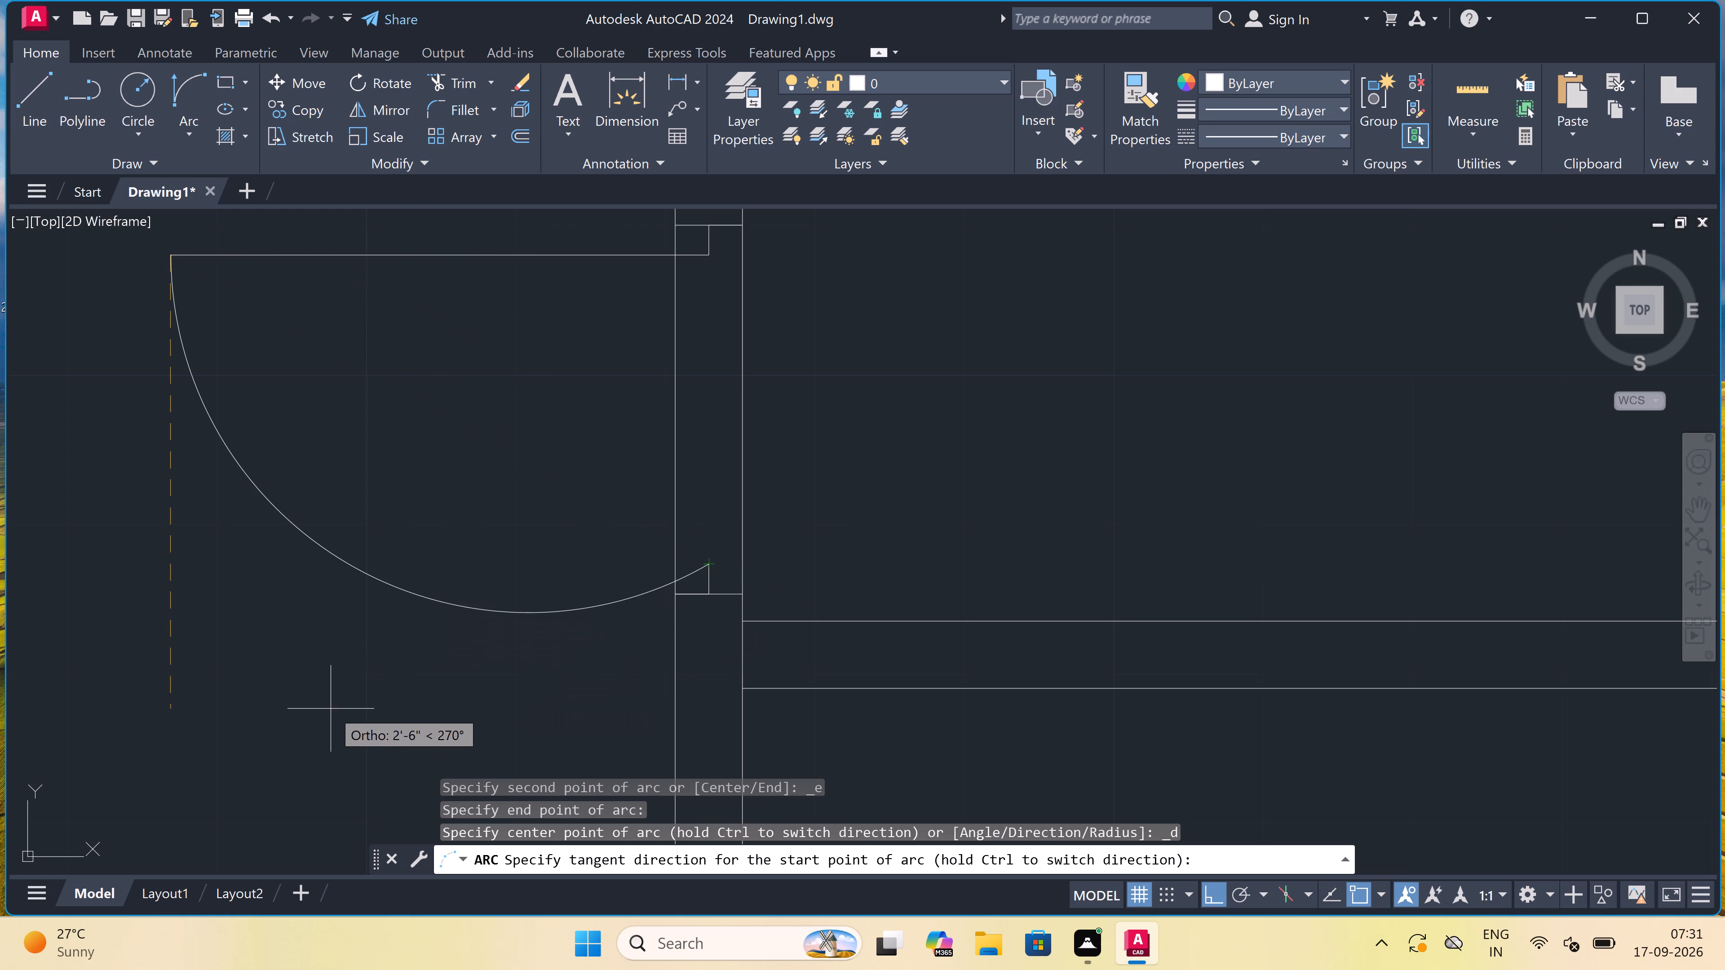
# Trim both lines of the left vertical partition between the two jambs to open the doorway.
pyautogui.write('tr')
pyautogui.press('space')
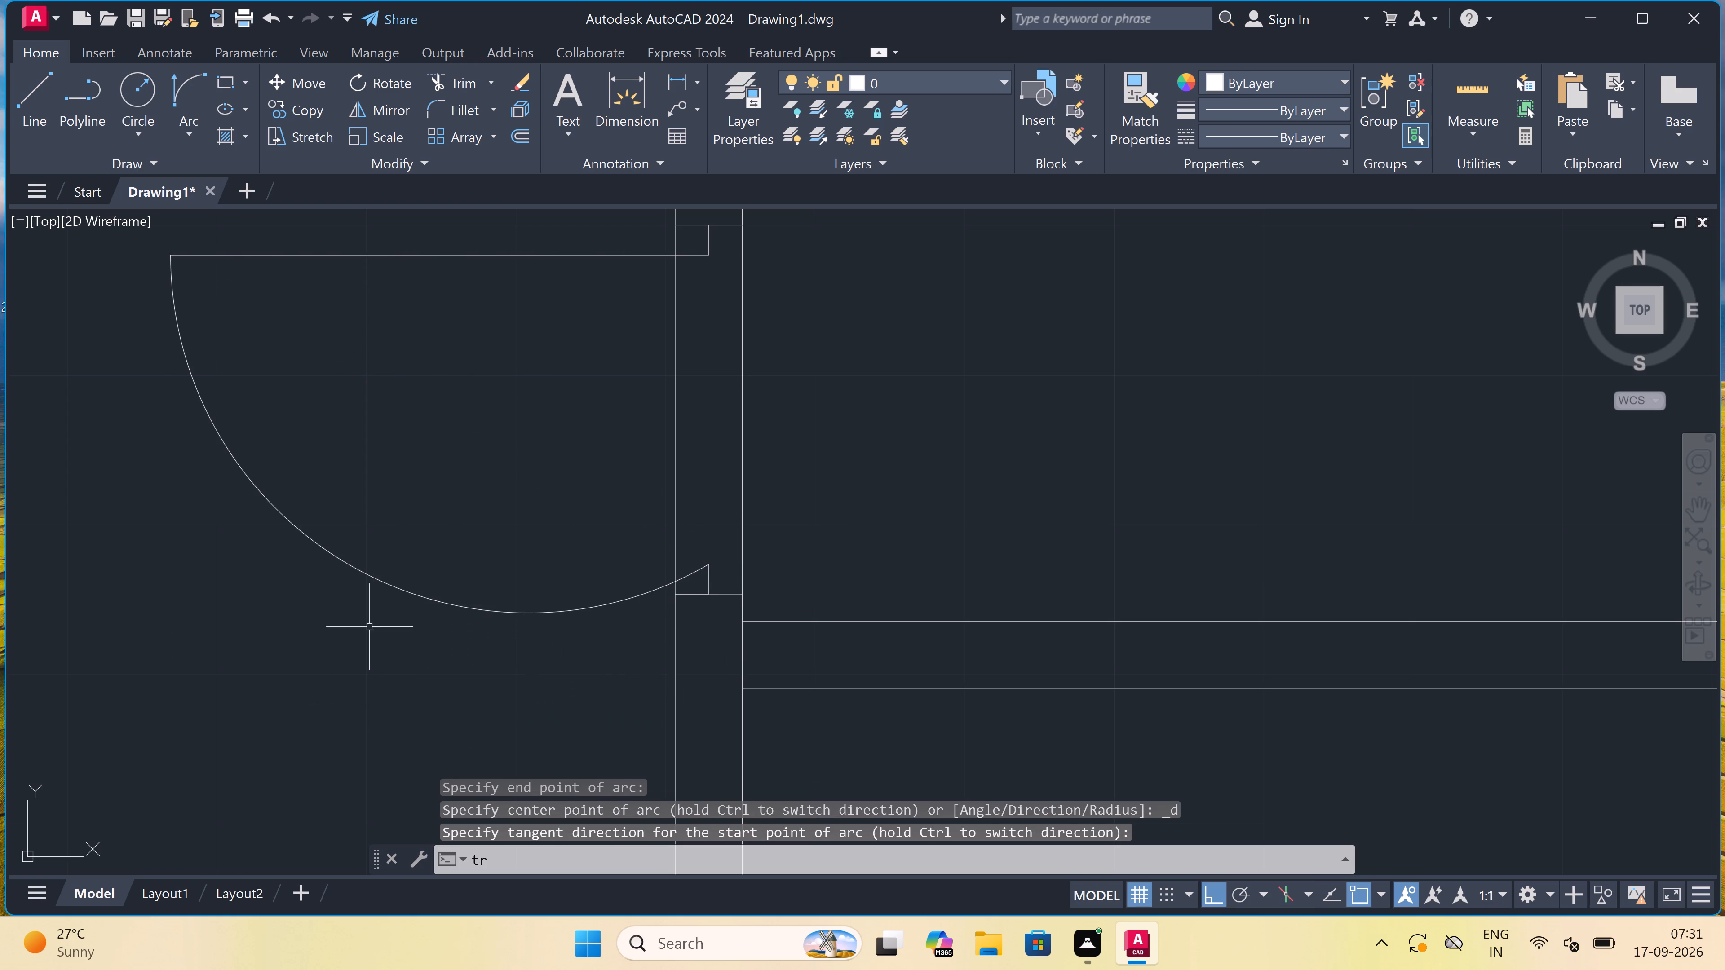
pyautogui.click(500, 498)
pyautogui.click(966, 374)
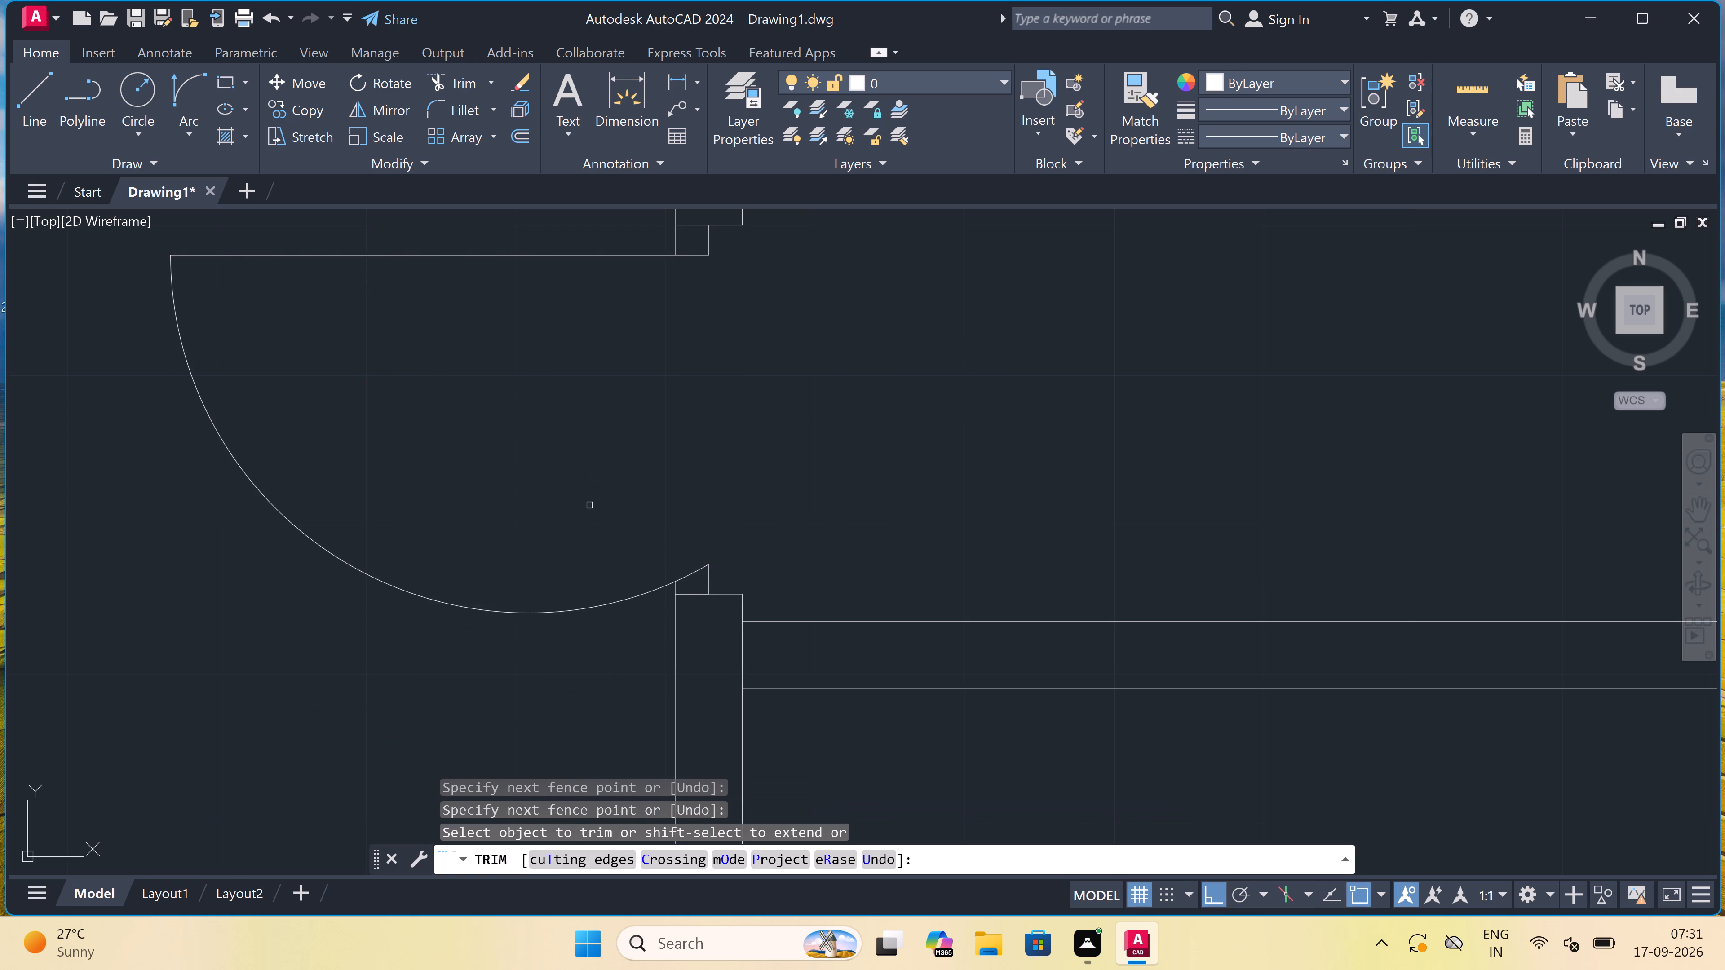
pyautogui.press('Escape')
# Trim the left vertical partition's right line between the two horizontal partition lines to open the wall junction.
pyautogui.scroll(-3, 478, 527)
pyautogui.scroll(-1, 505, 653)
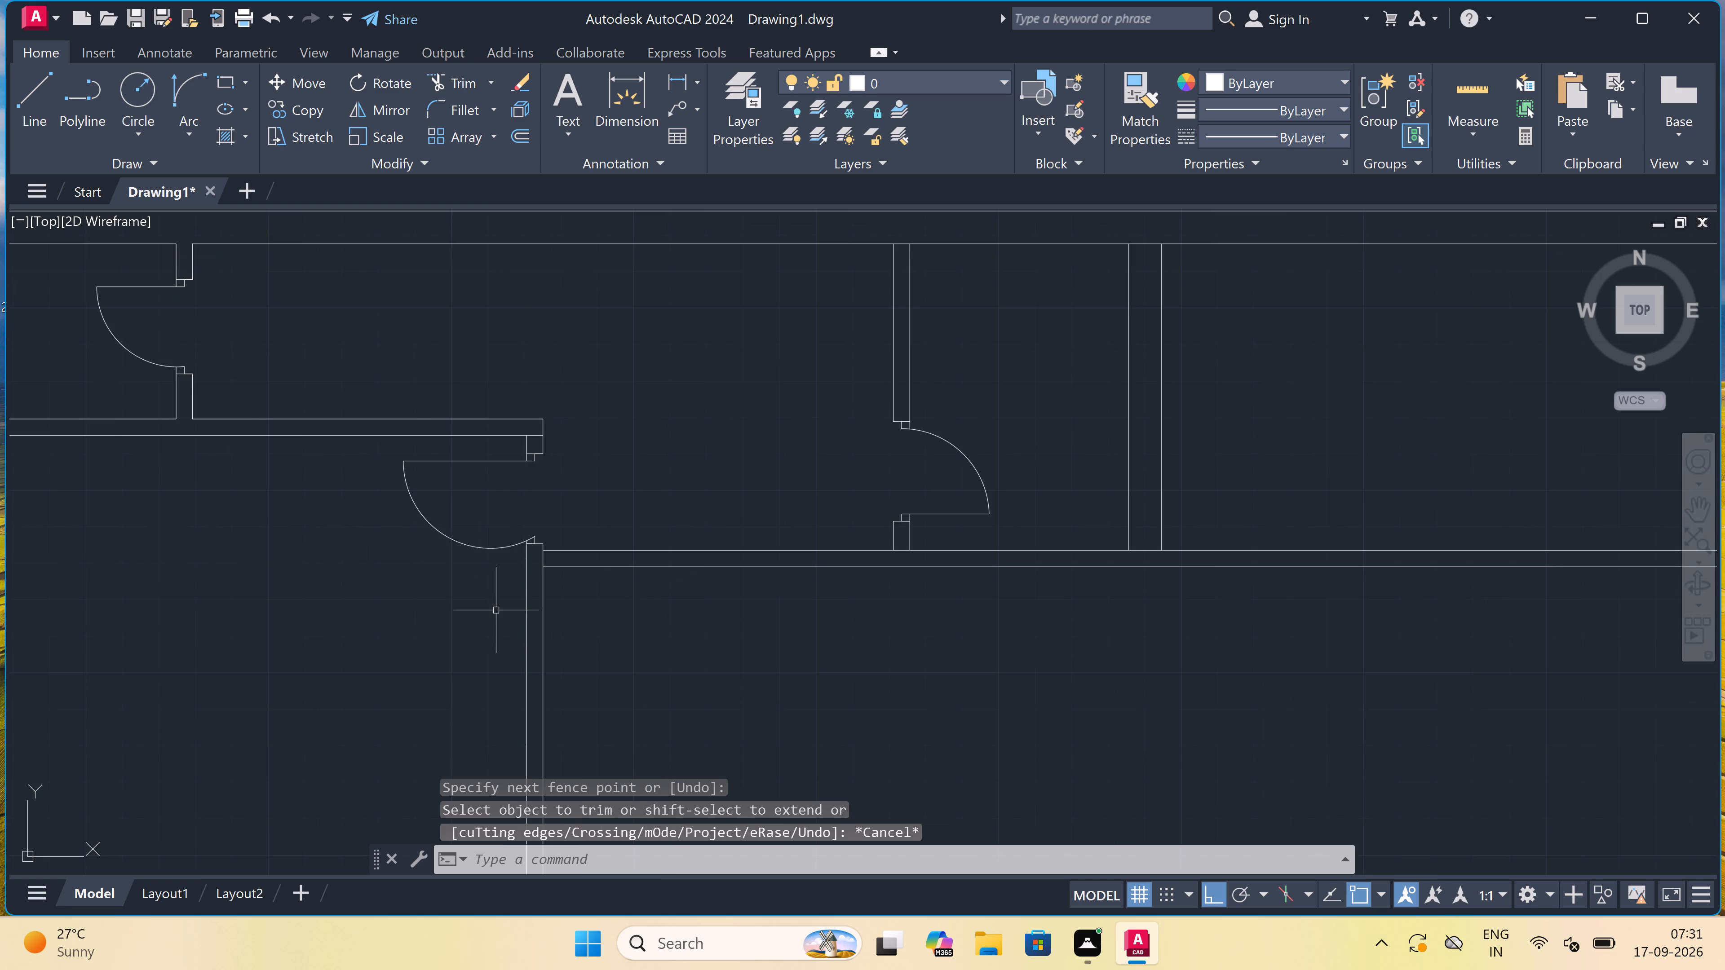
pyautogui.scroll(3, 482, 659)
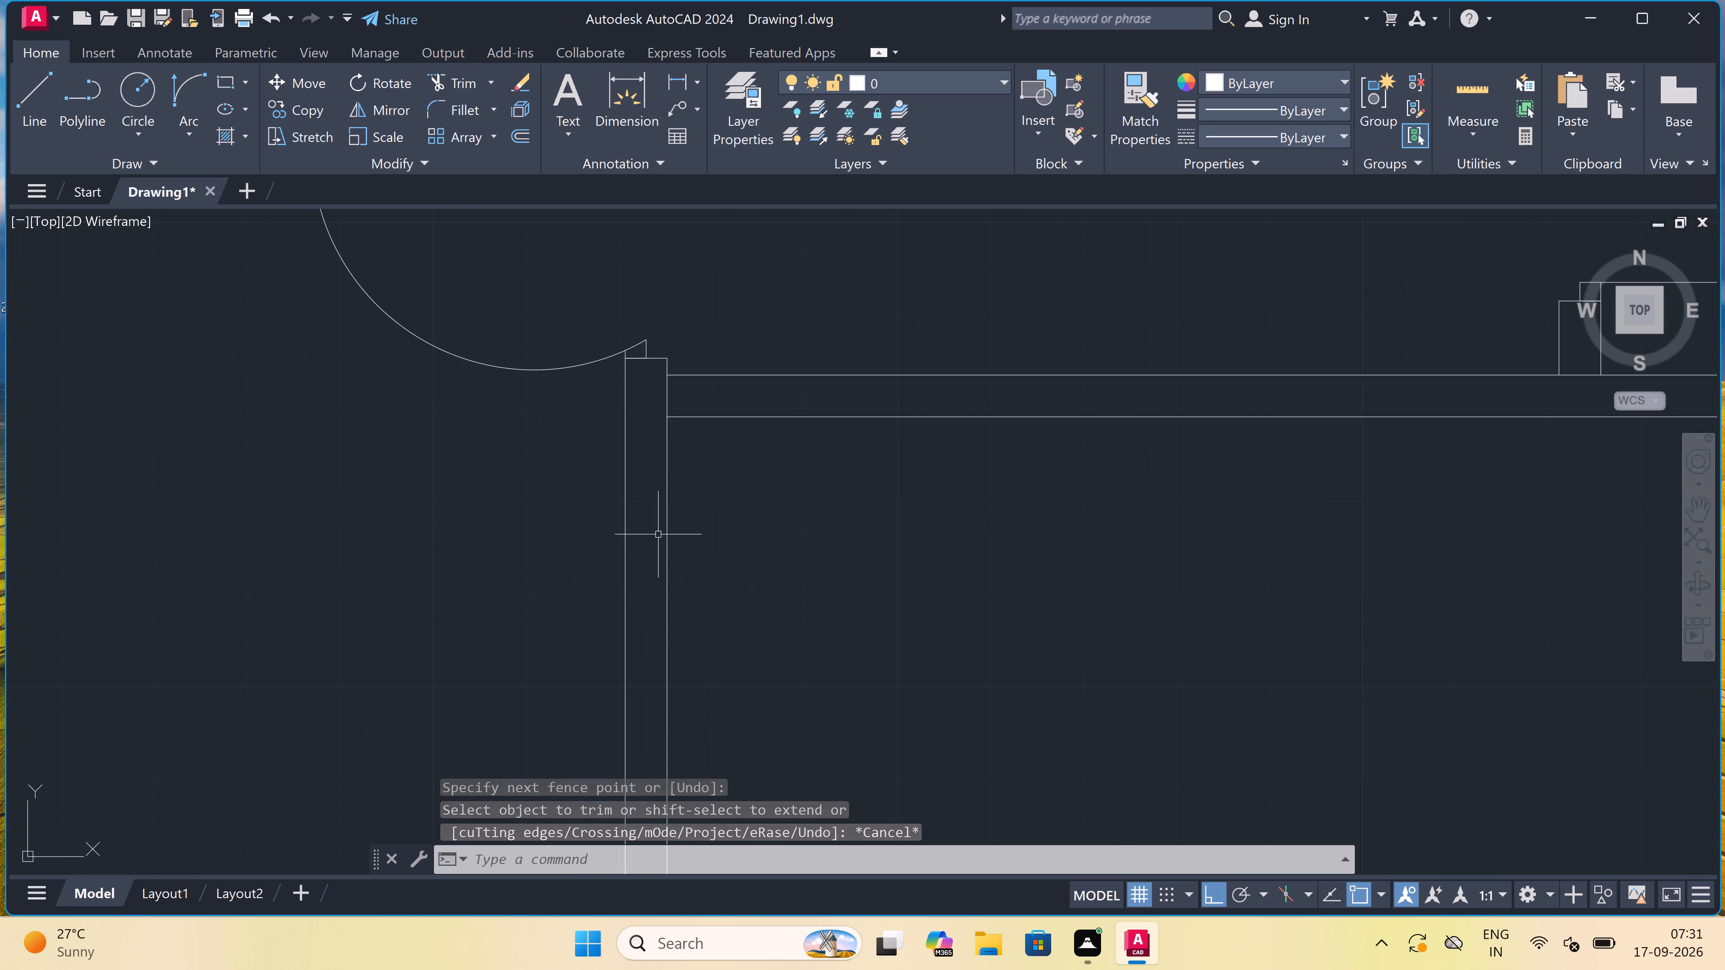
pyautogui.scroll(-1, 666, 529)
pyautogui.scroll(1, 618, 538)
pyautogui.press('space')
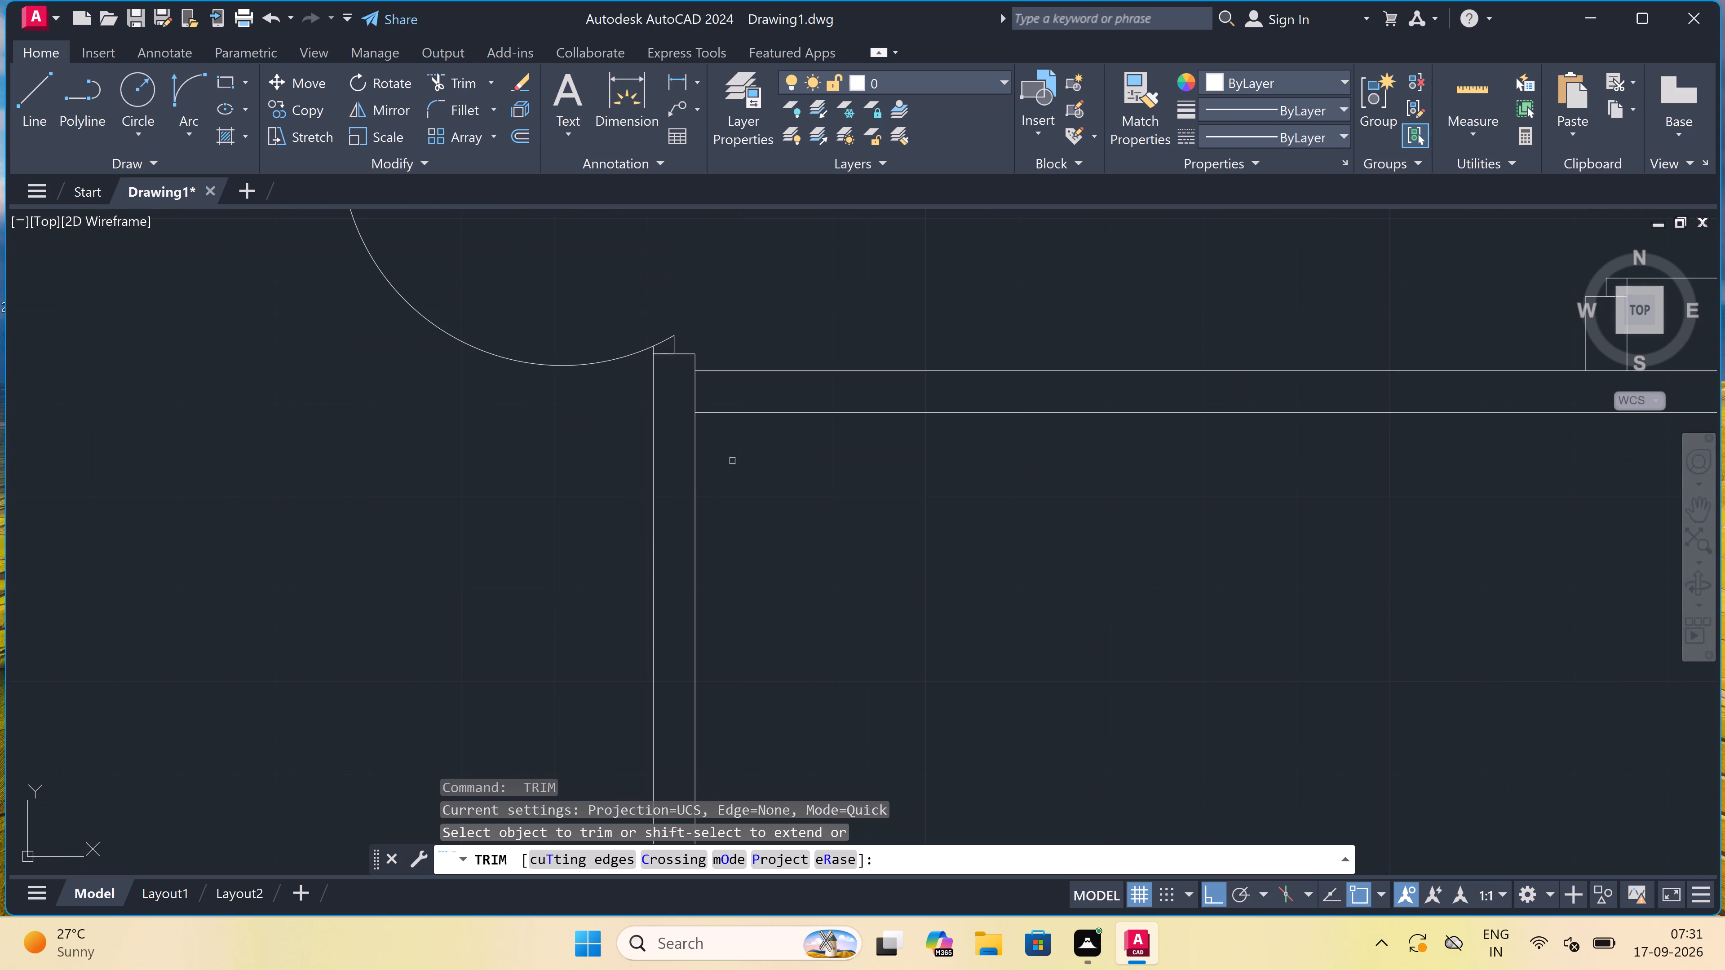
pyautogui.click(685, 401)
pyautogui.click(711, 397)
pyautogui.press('Escape')
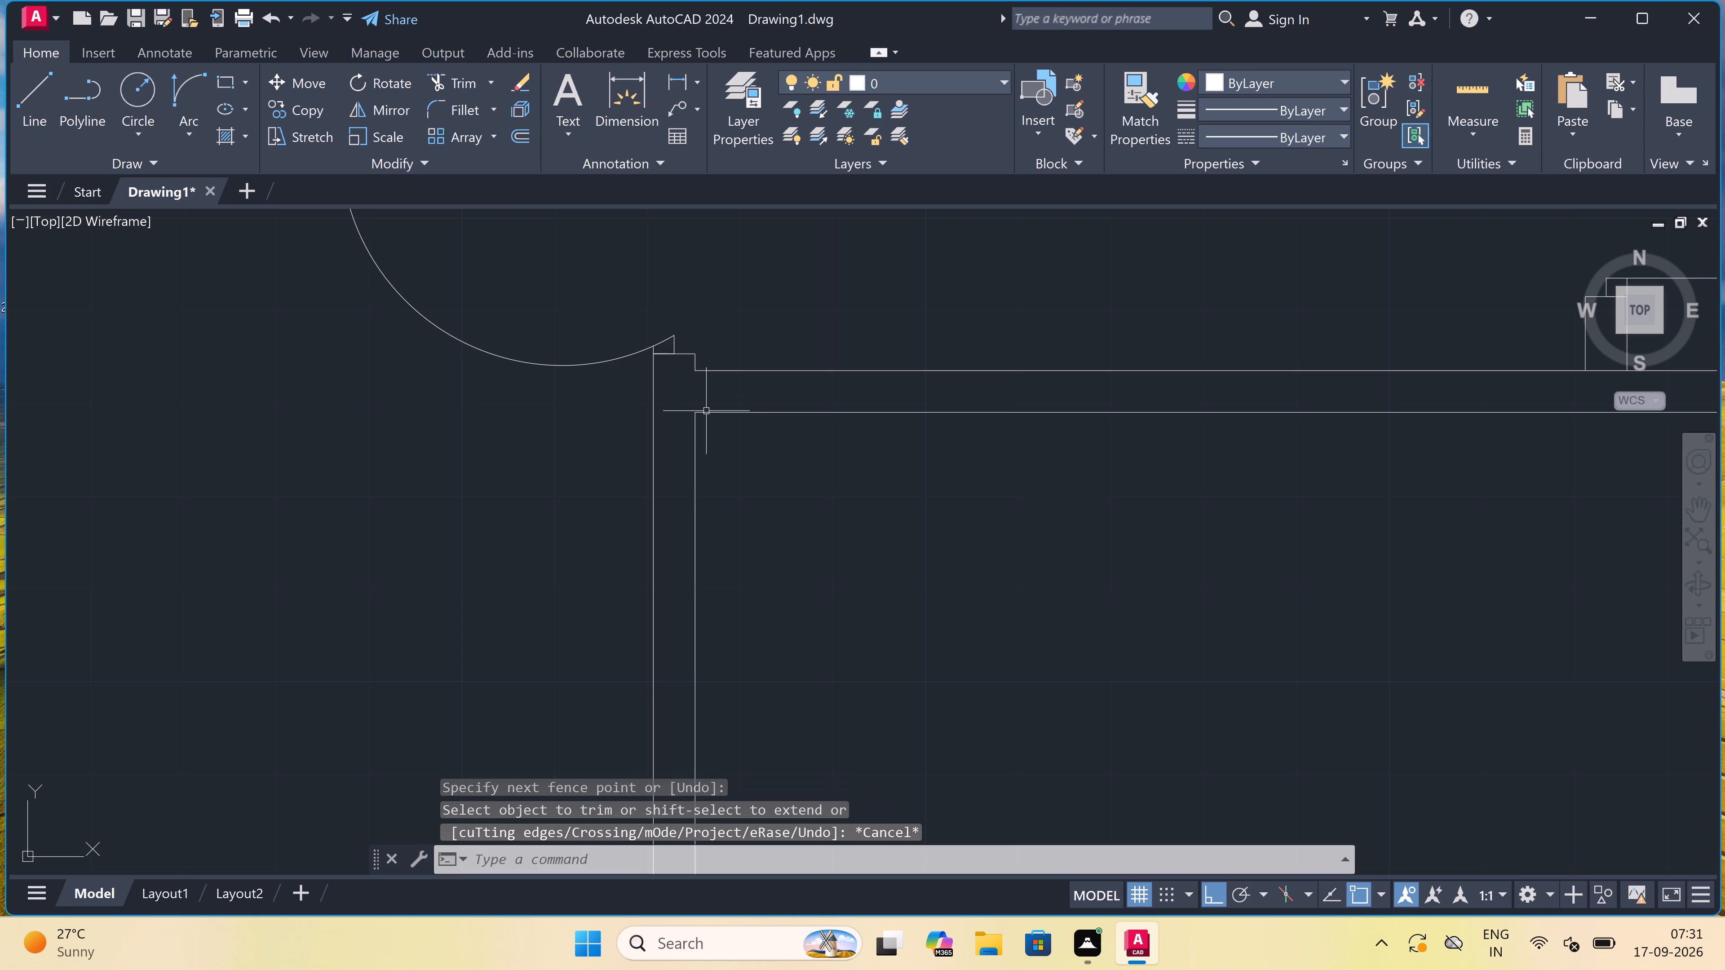
# Draw a jamb line across the horizontal partition near its left end, with a 2" rightward rebate from its midpoint and a 3' door leaf downward.
pyautogui.press('l')
pyautogui.press('space')
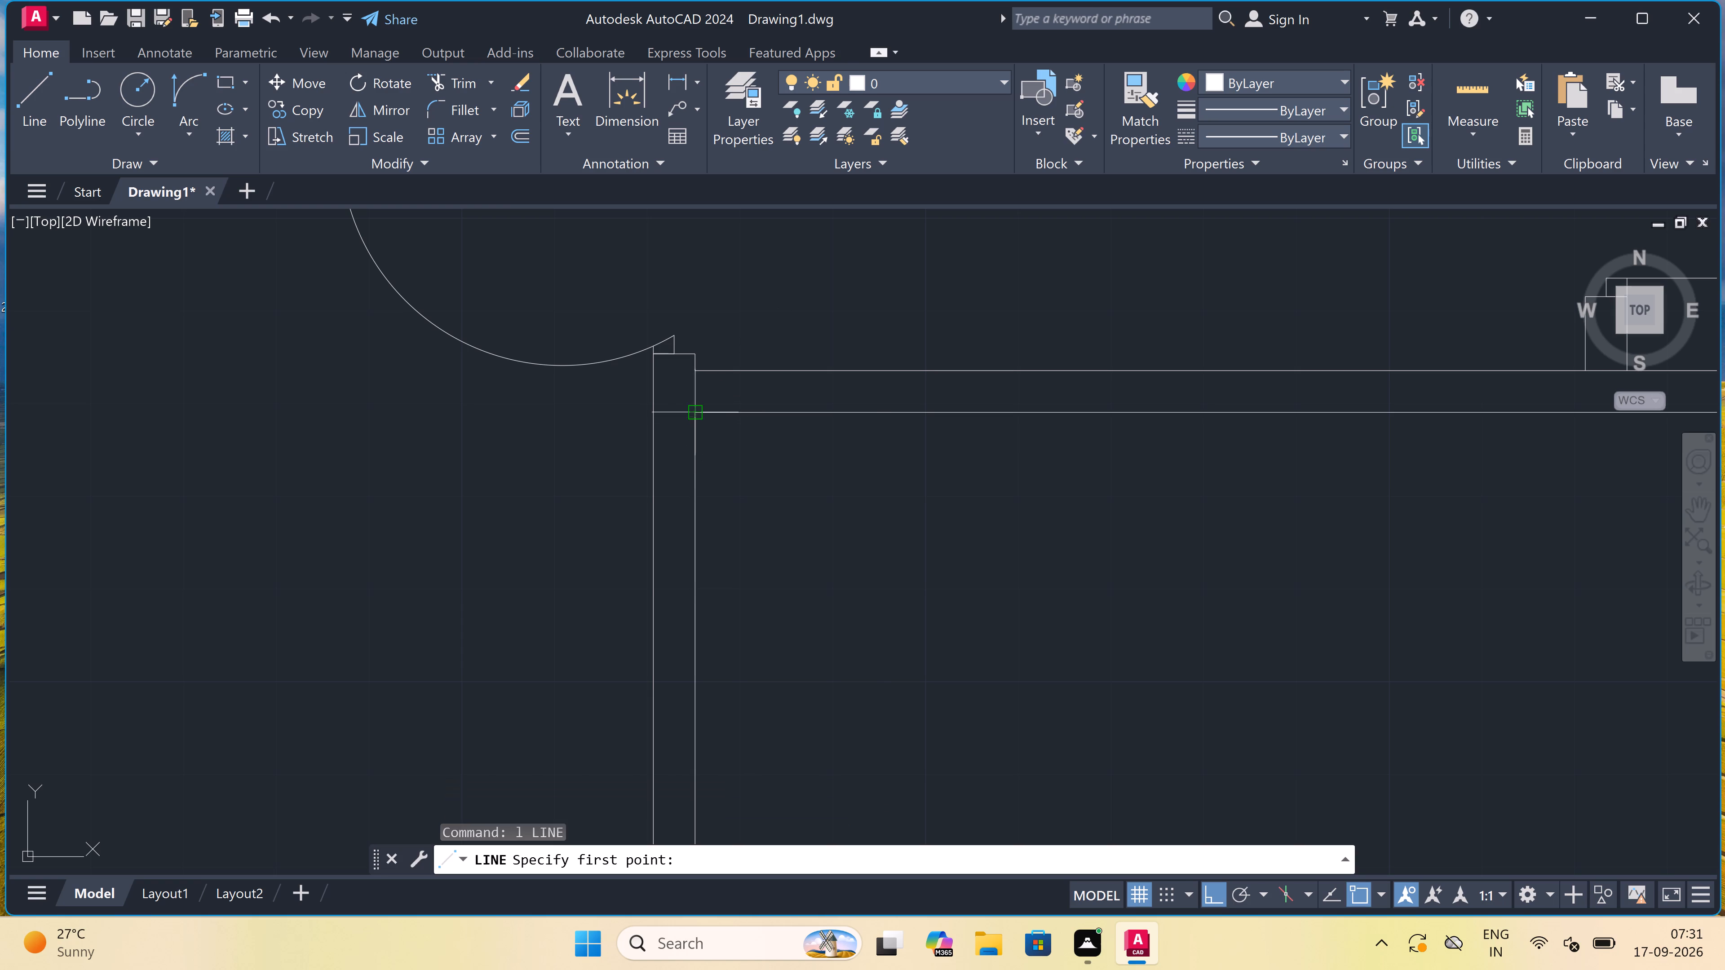
pyautogui.click(750, 366)
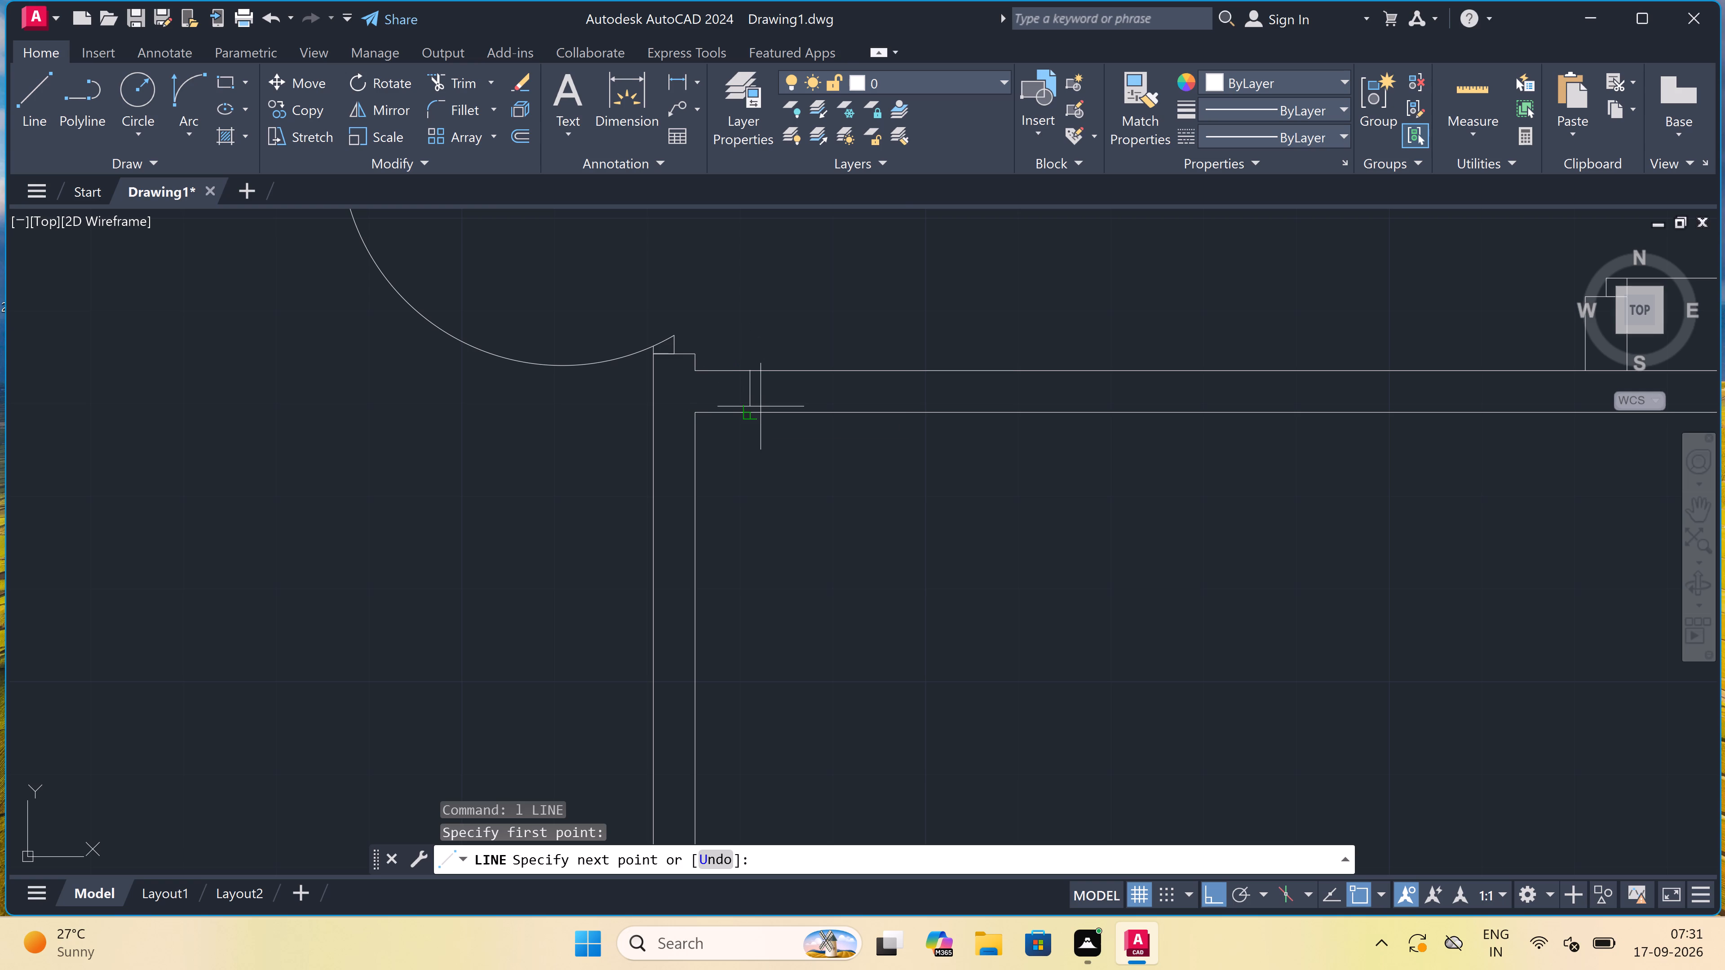
pyautogui.click(748, 410)
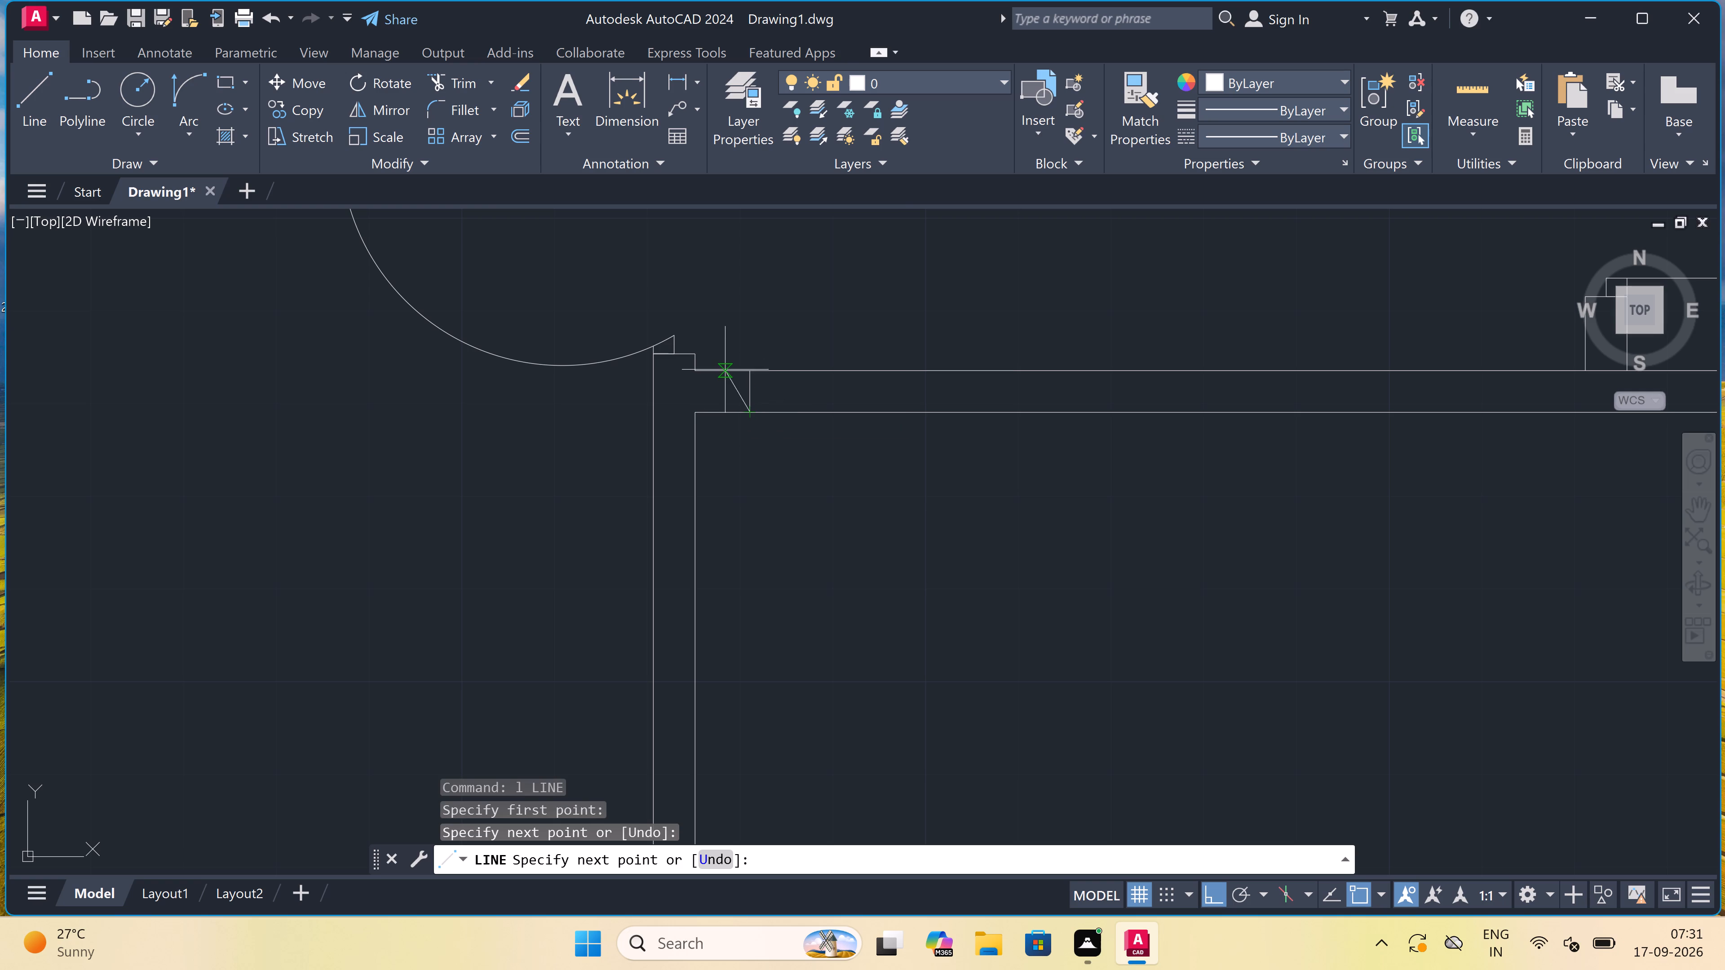
pyautogui.click(748, 388)
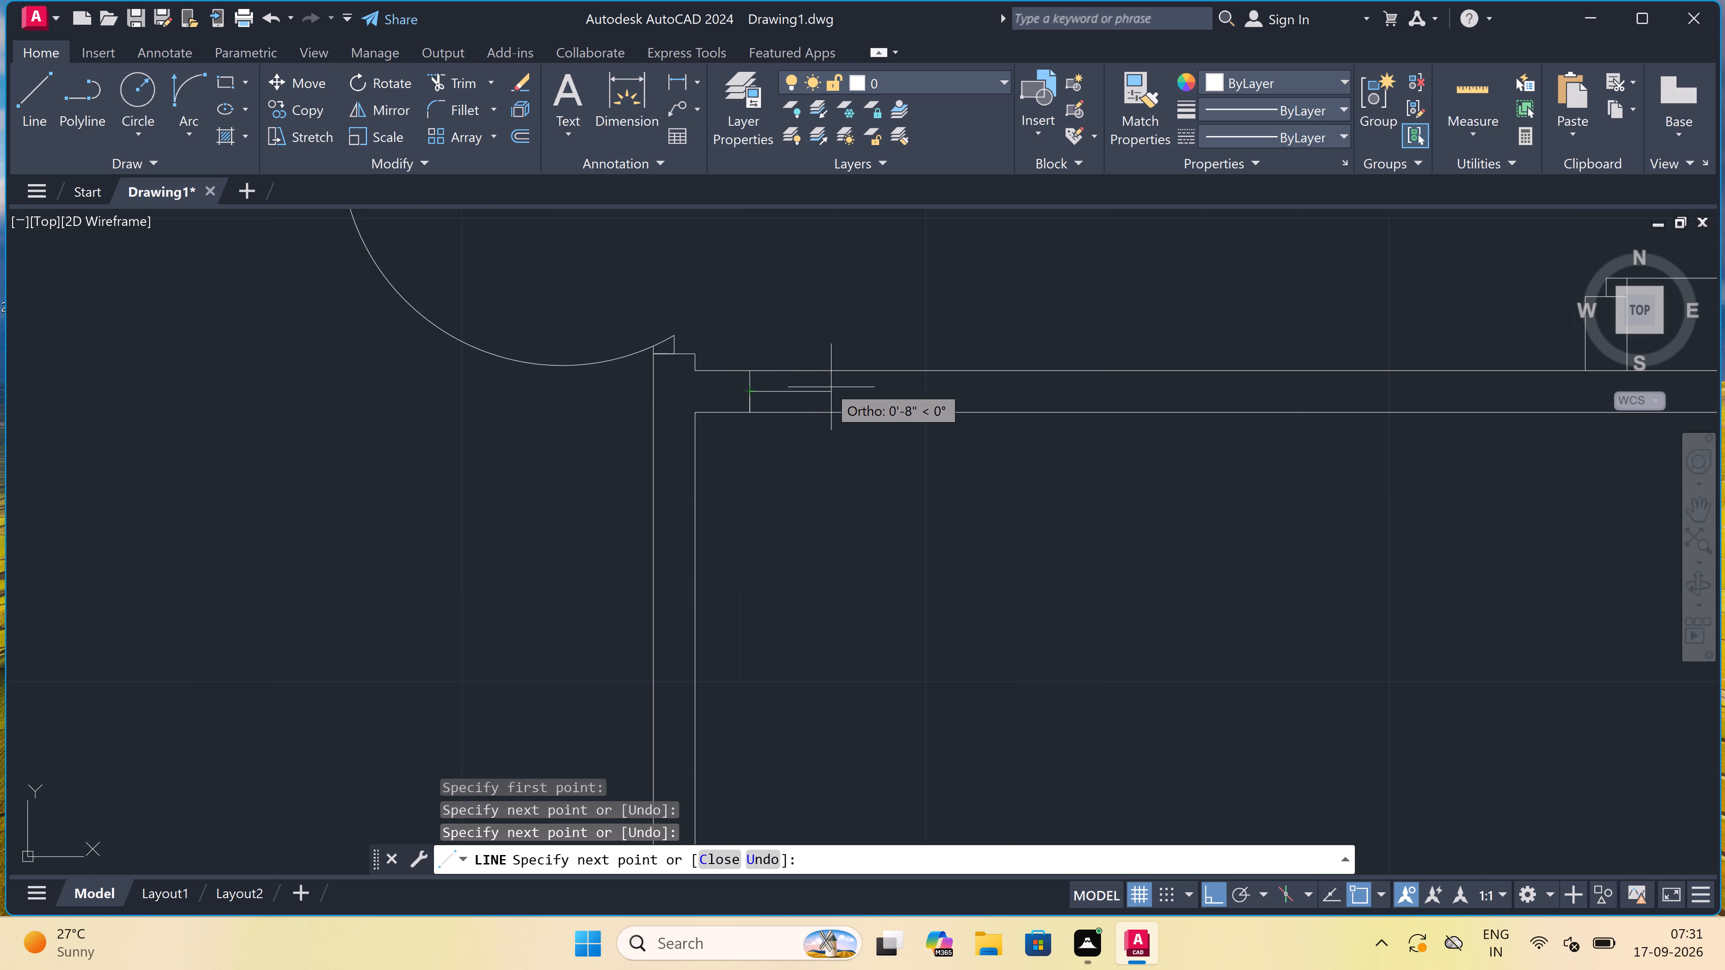
pyautogui.write('2"')
pyautogui.press('space')
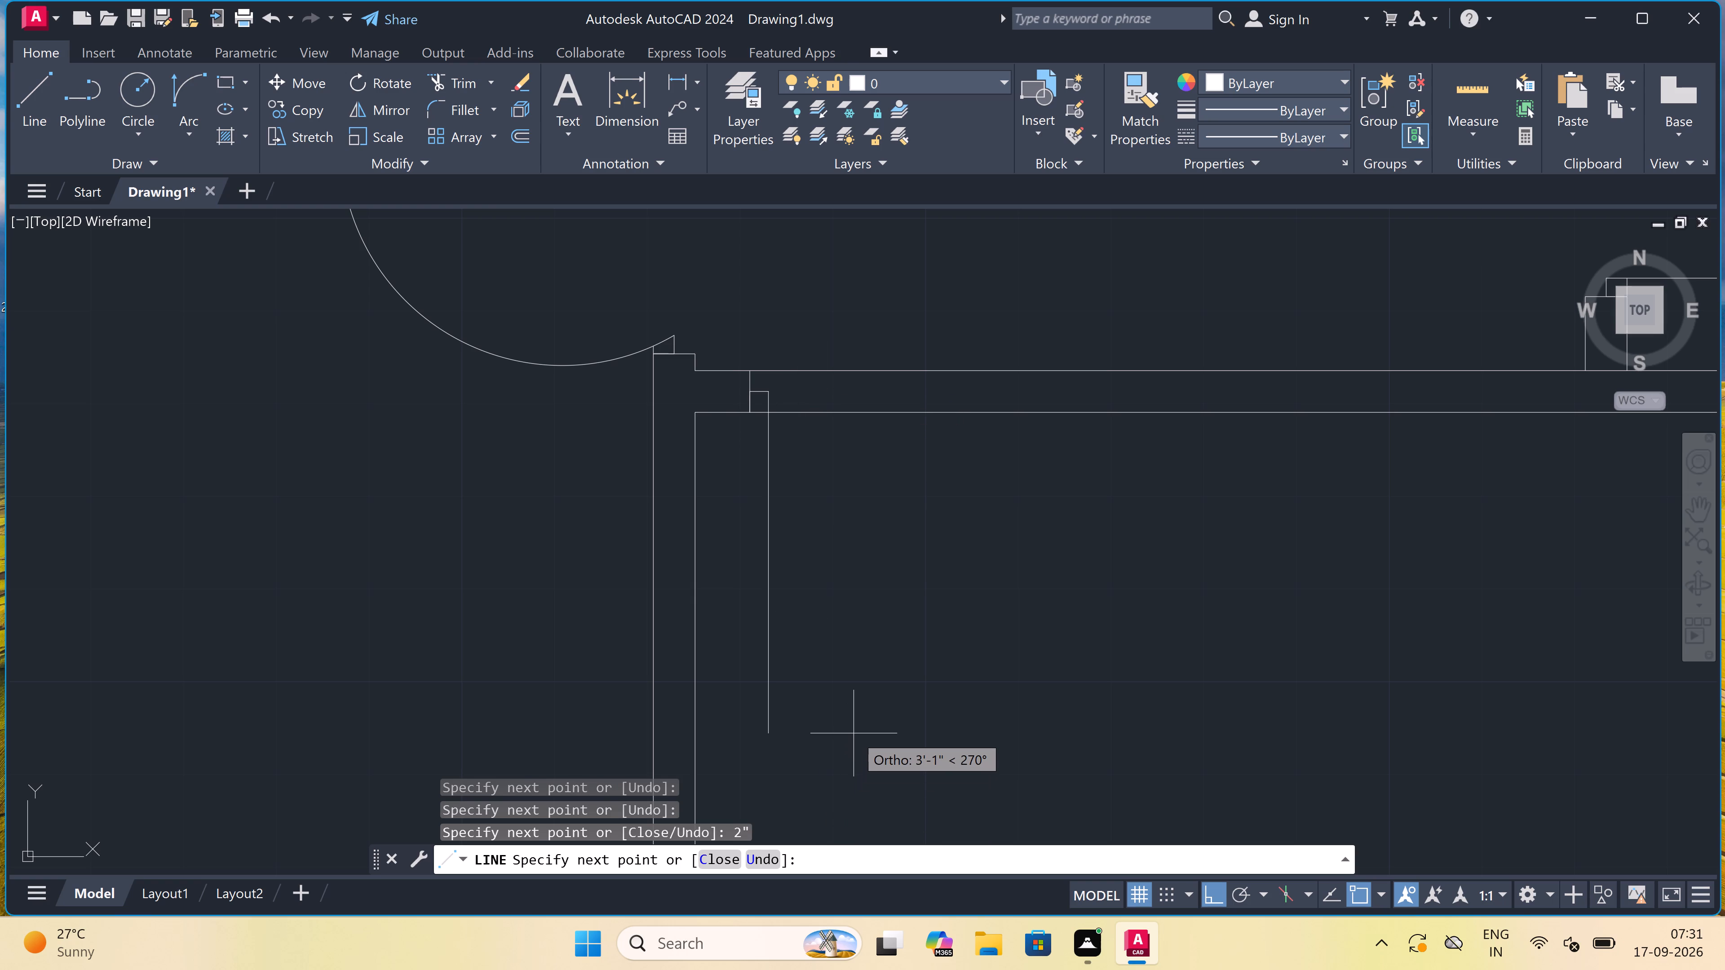
pyautogui.write("3'")
pyautogui.press('space')
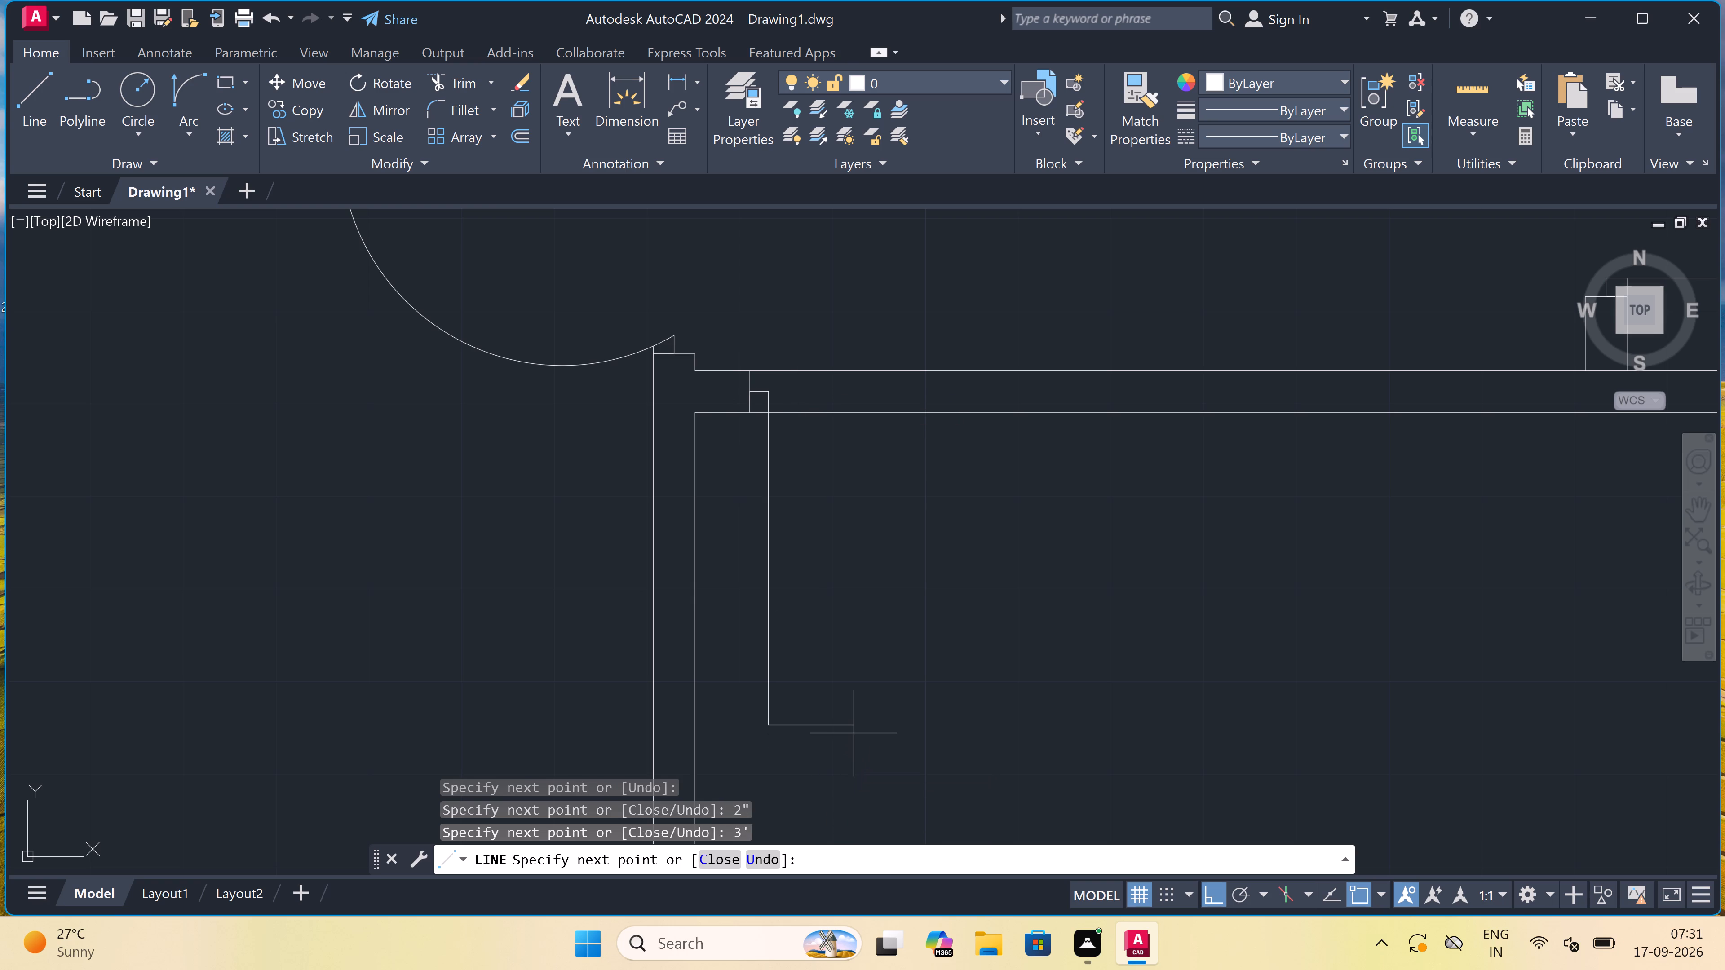
pyautogui.press('Escape')
# Draw a second jamb line across the horizontal partition, right of the door leaf, with a 2" leftward rebate from its midpoint.
pyautogui.press('space')
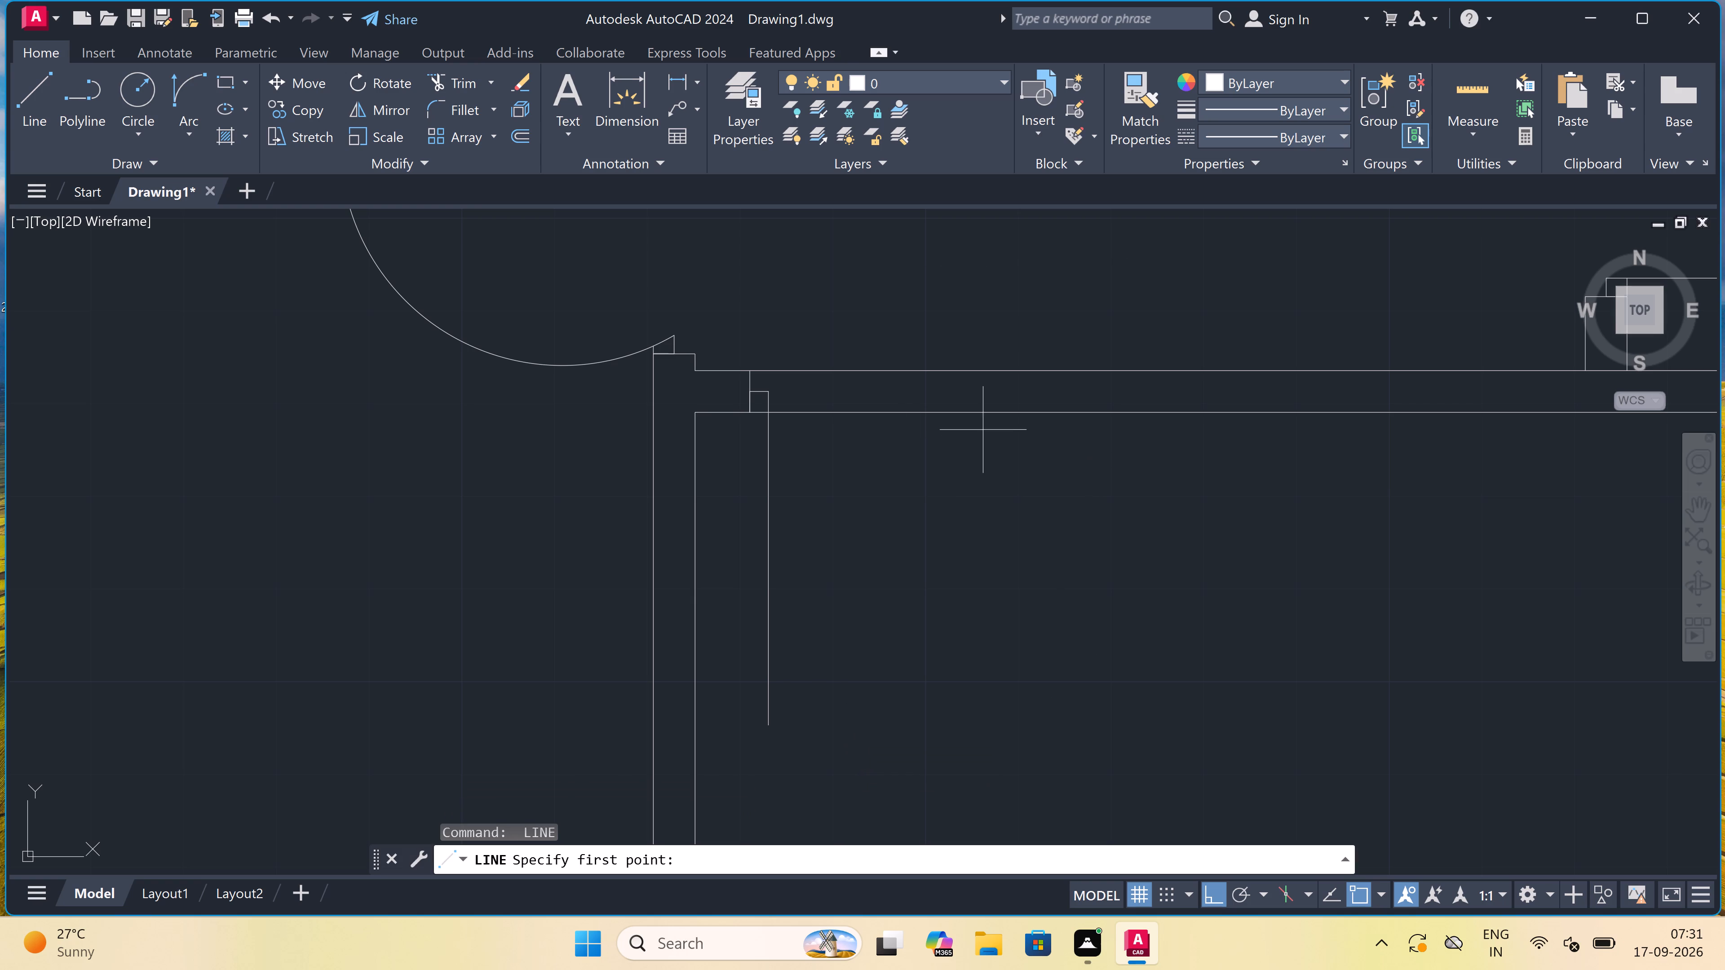
pyautogui.click(1021, 370)
pyautogui.click(1025, 415)
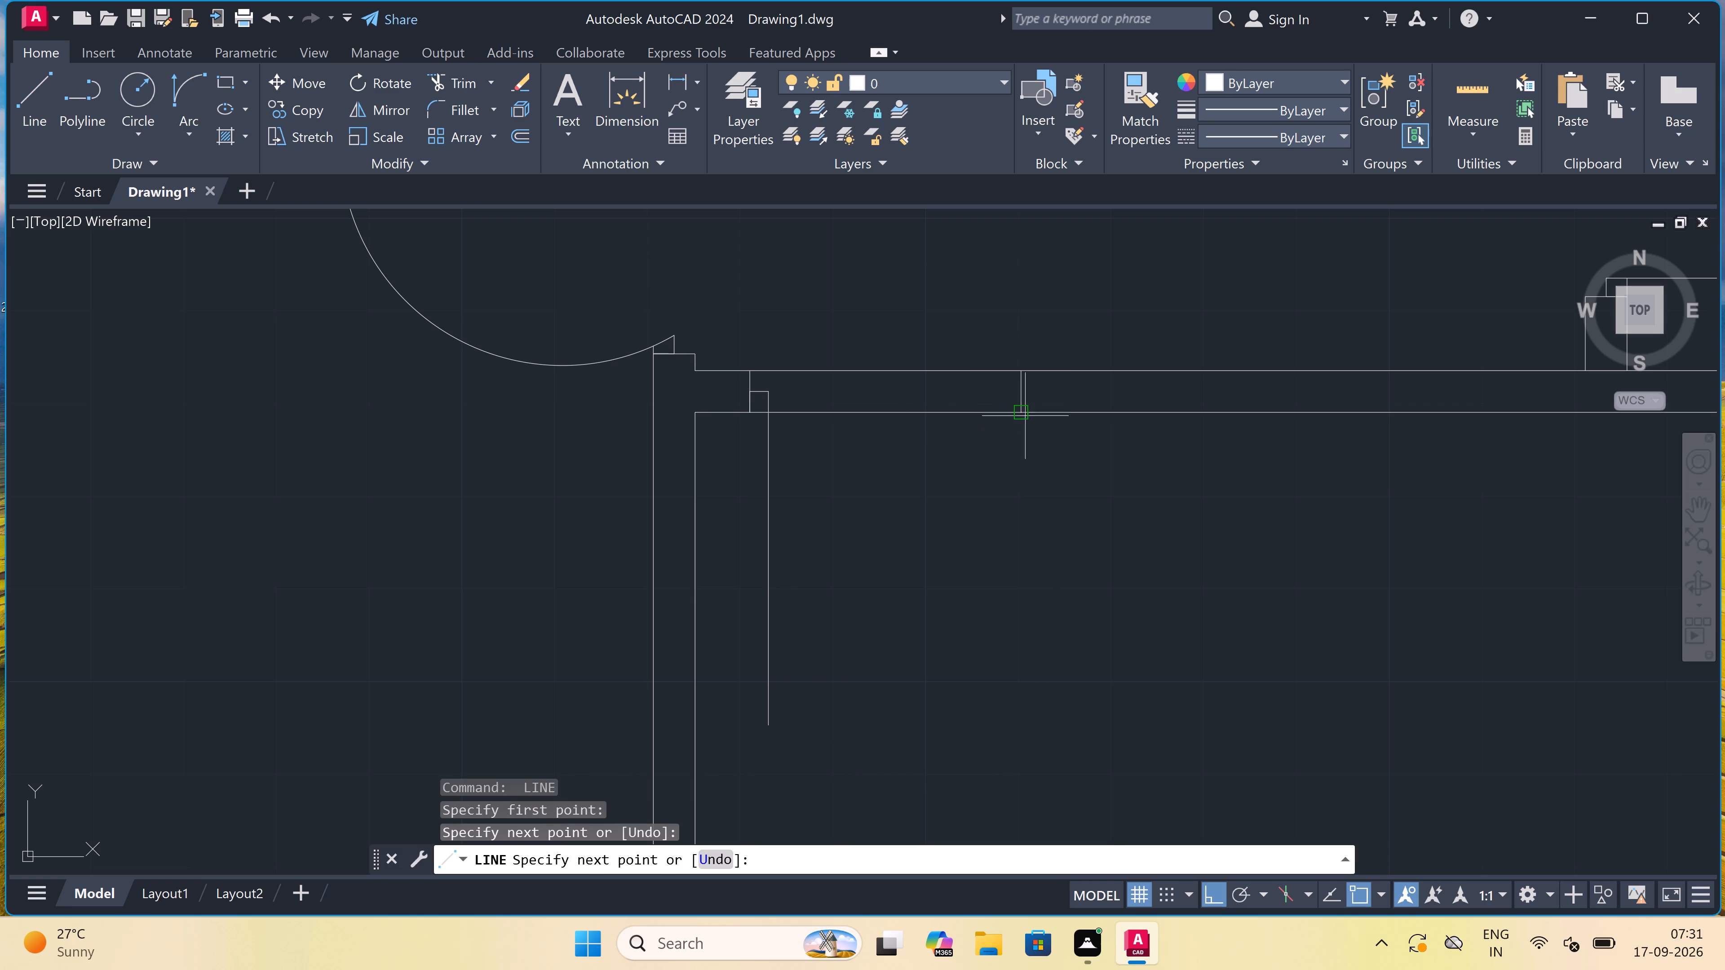
pyautogui.click(1017, 391)
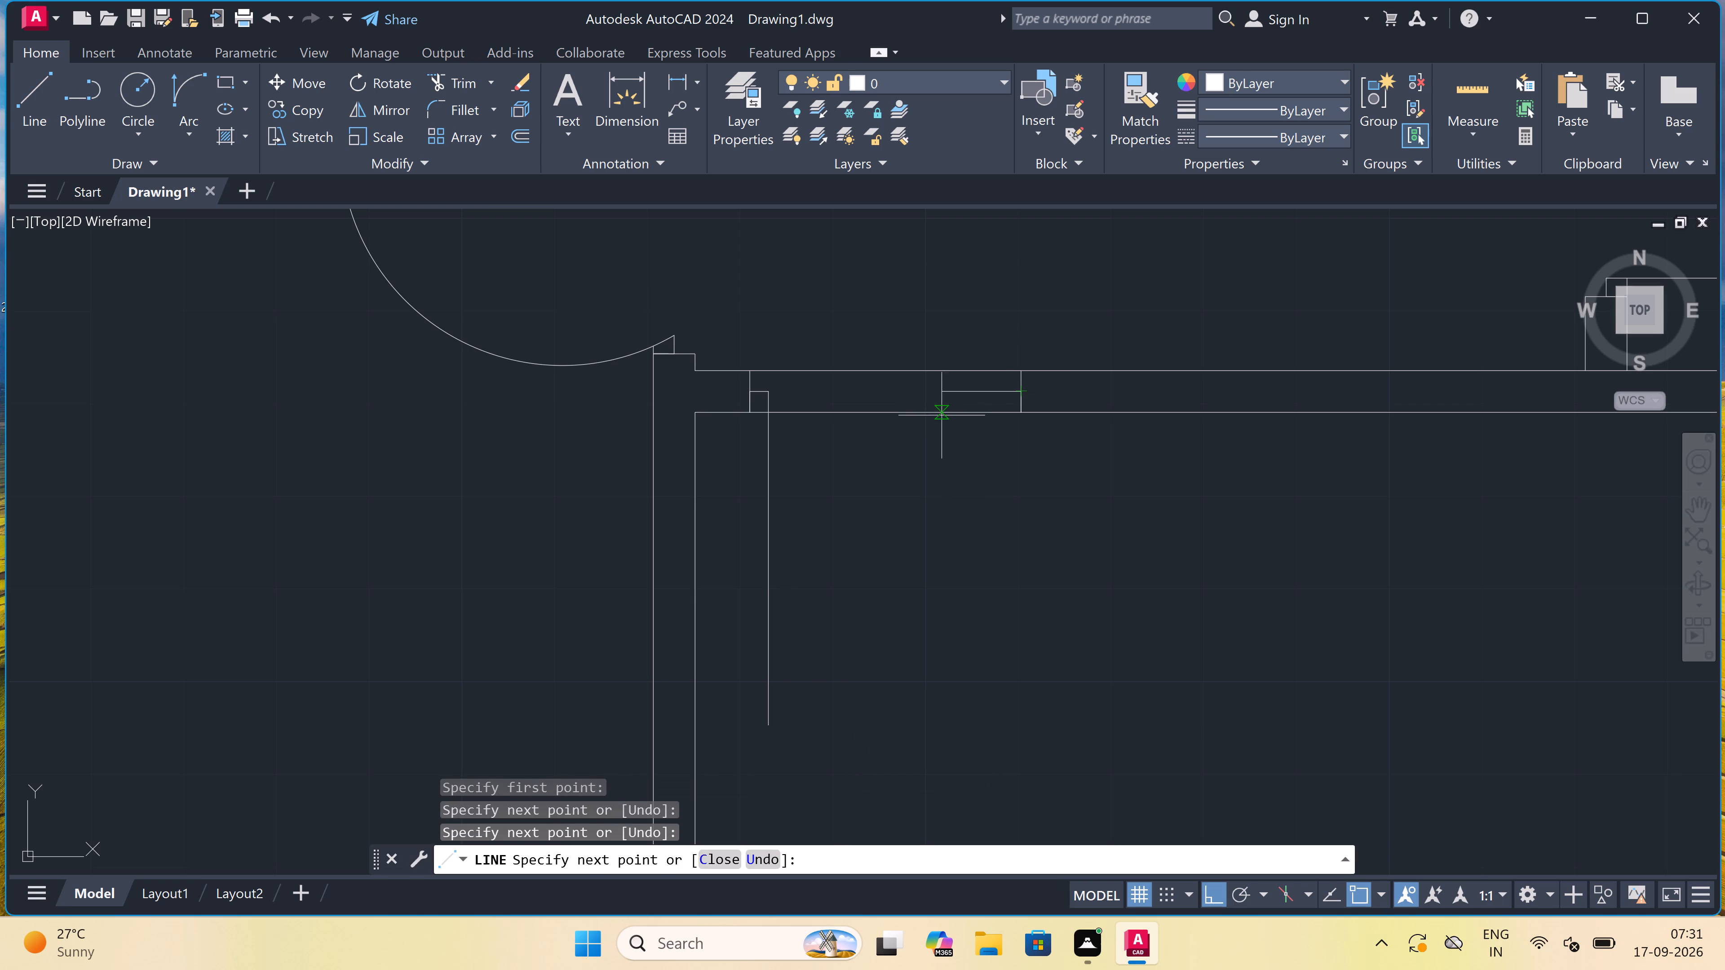
pyautogui.write('2"')
pyautogui.press('space')
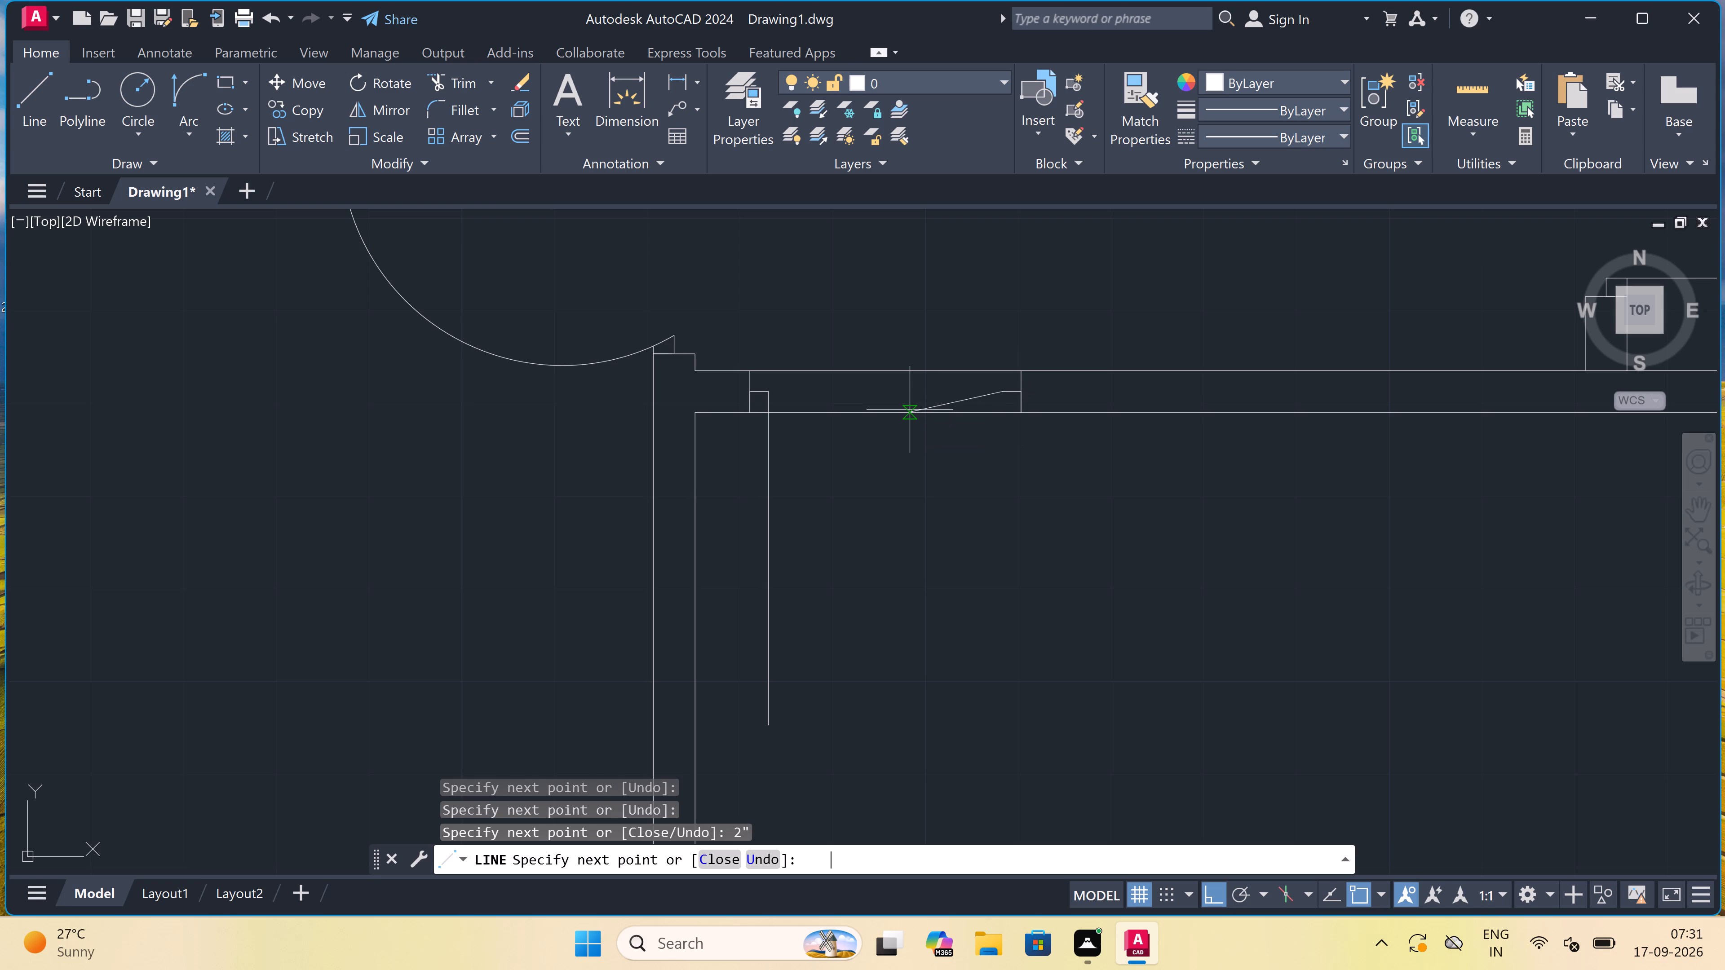
pyautogui.press('Escape')
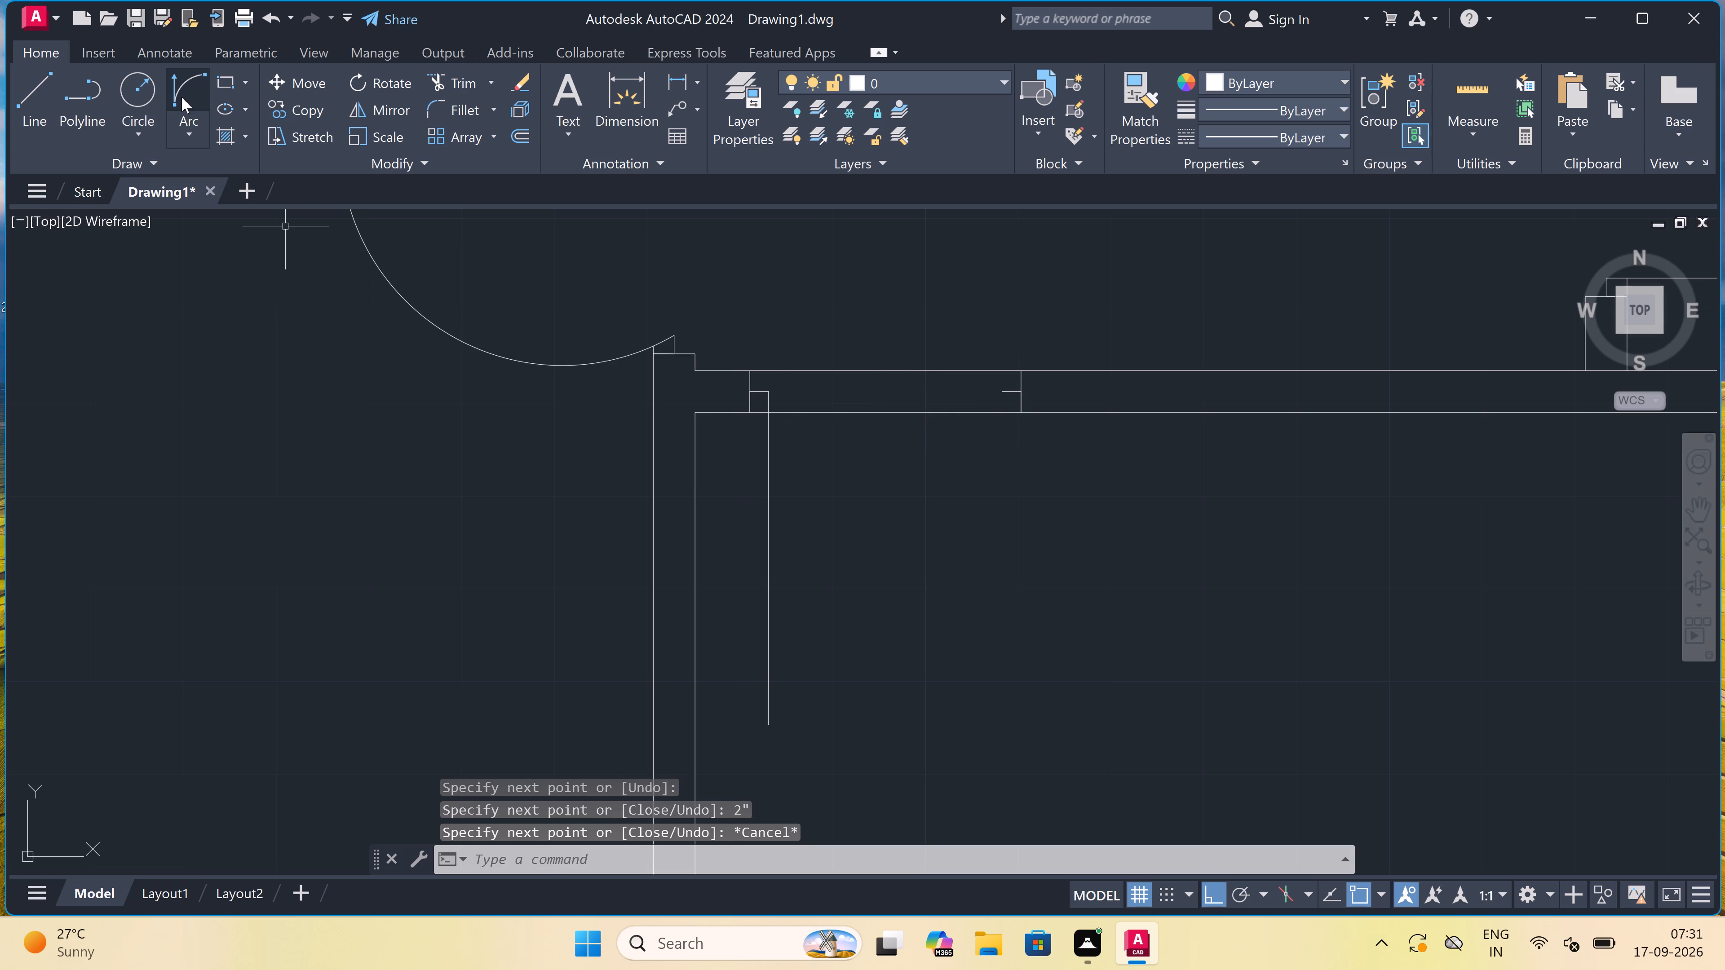
# Draw the door swing arc from the leaf's lower end to the right rebate's tip, with a rightward start tangent.
pyautogui.click(181, 95)
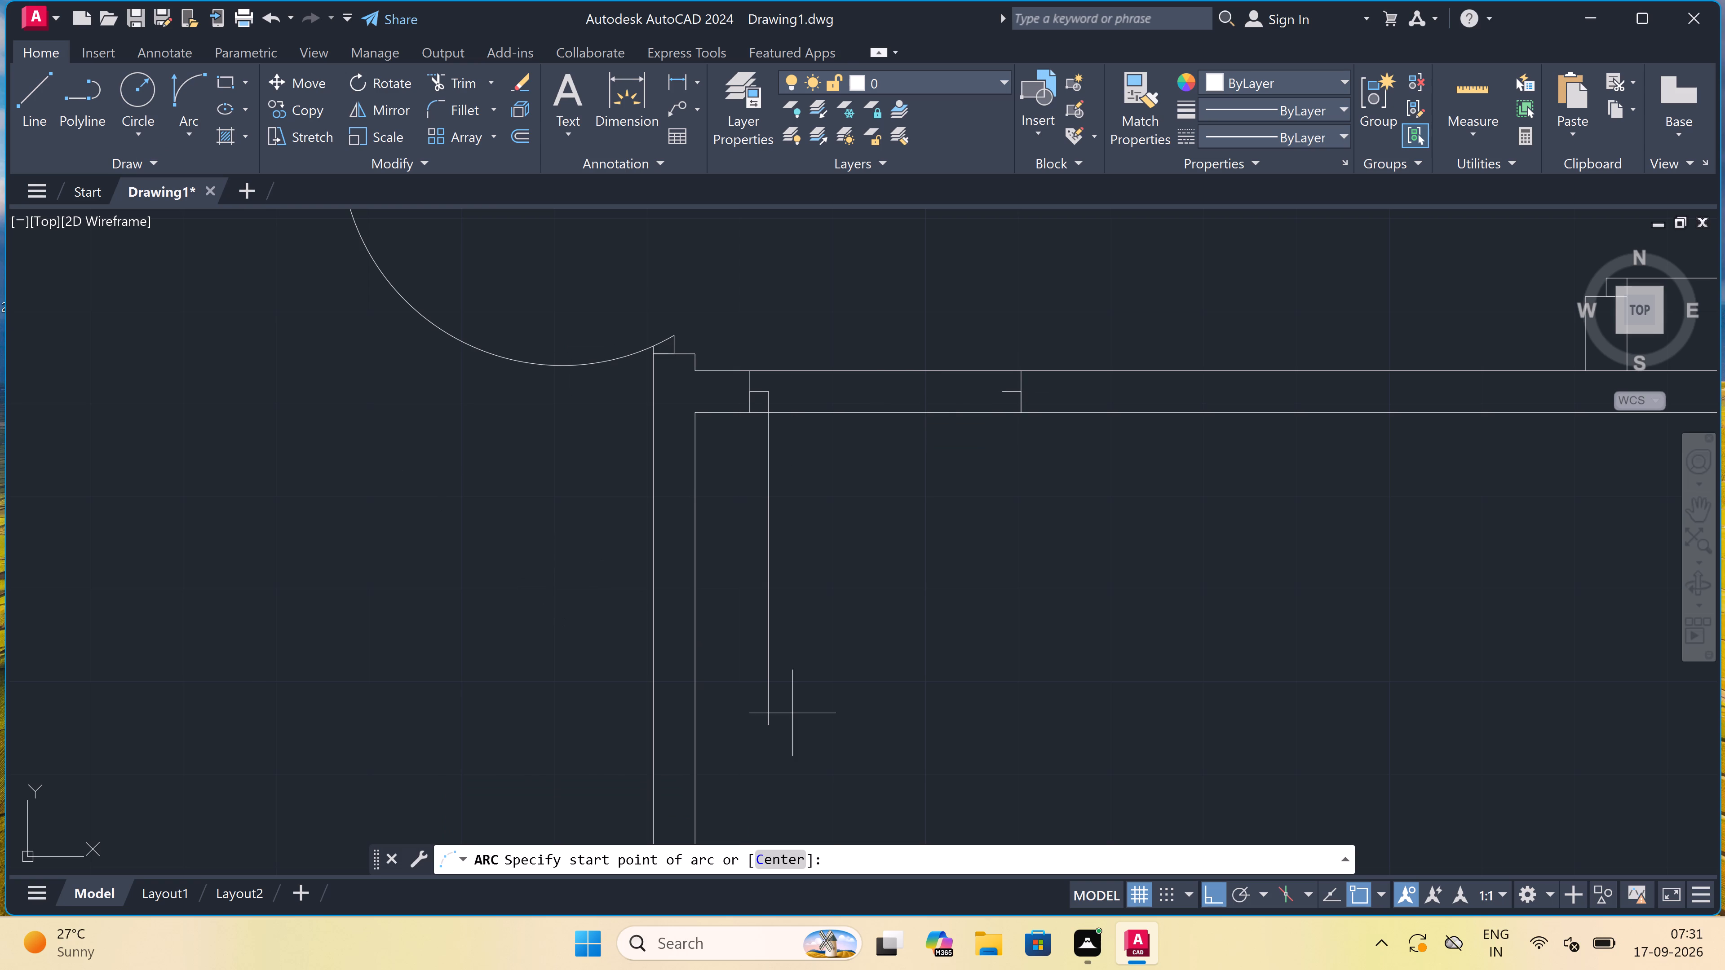
pyautogui.click(764, 727)
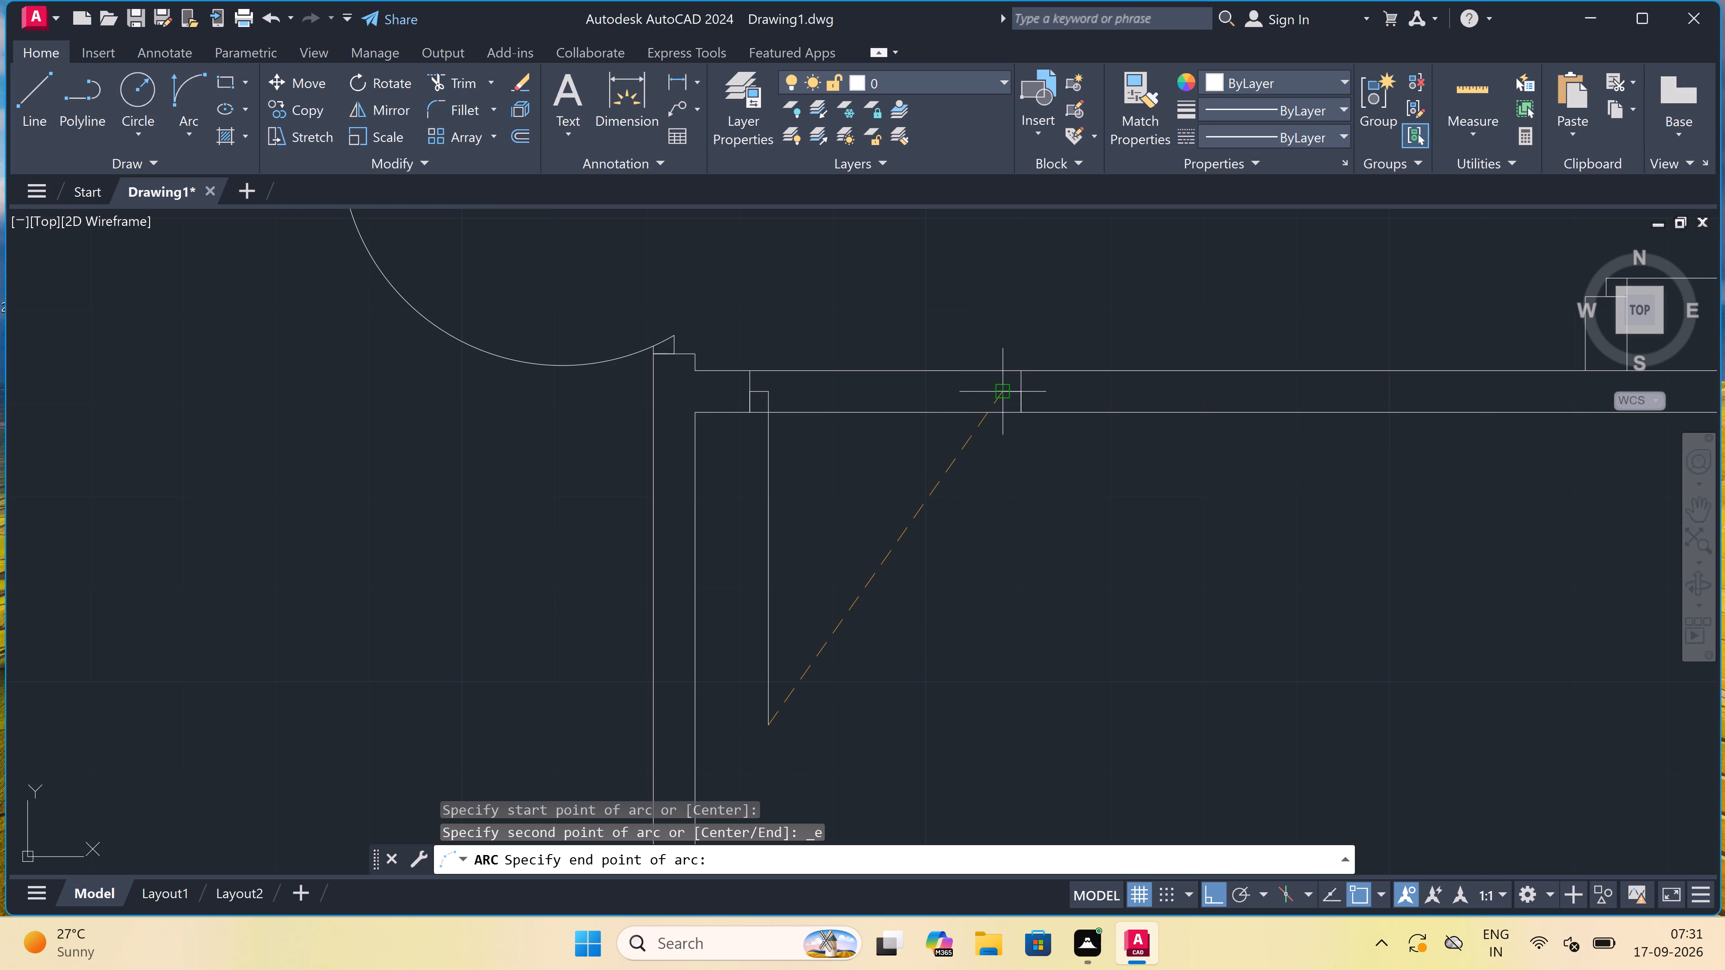
pyautogui.click(1004, 393)
pyautogui.click(1044, 520)
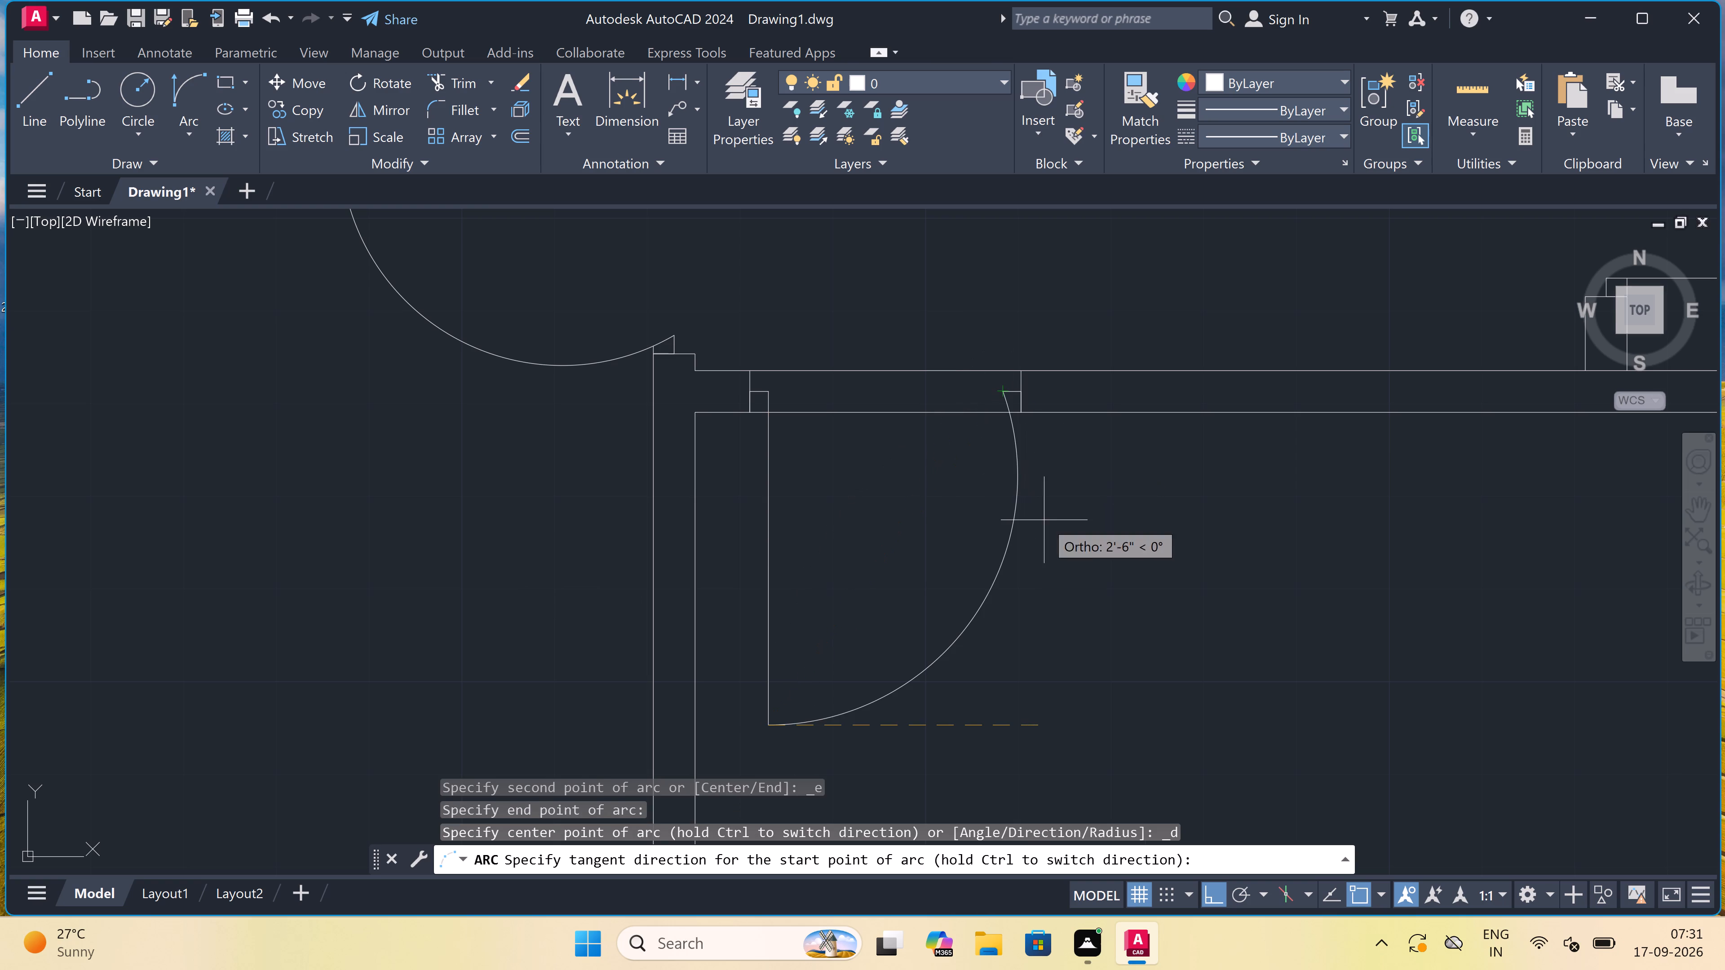
# Trim both lines of the horizontal partition between the two jambs to open the doorway.
pyautogui.press('t')
pyautogui.press('r')
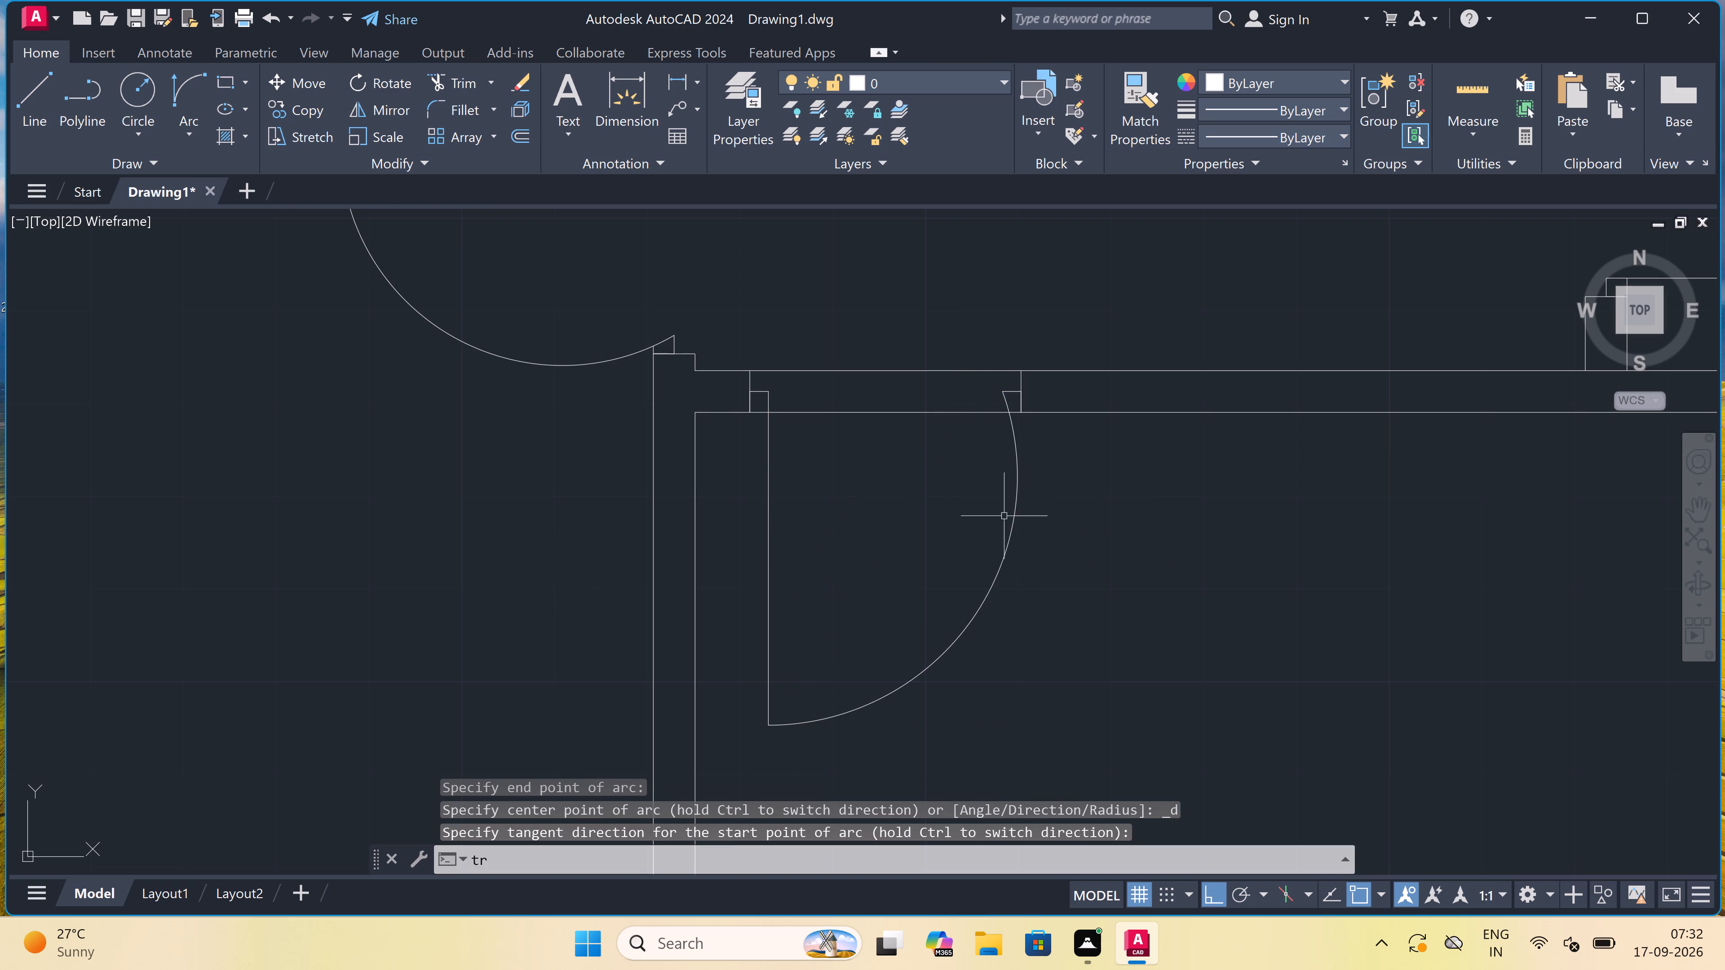
pyautogui.press('space')
pyautogui.moveTo(923, 457); pyautogui.dragTo(921, 452)
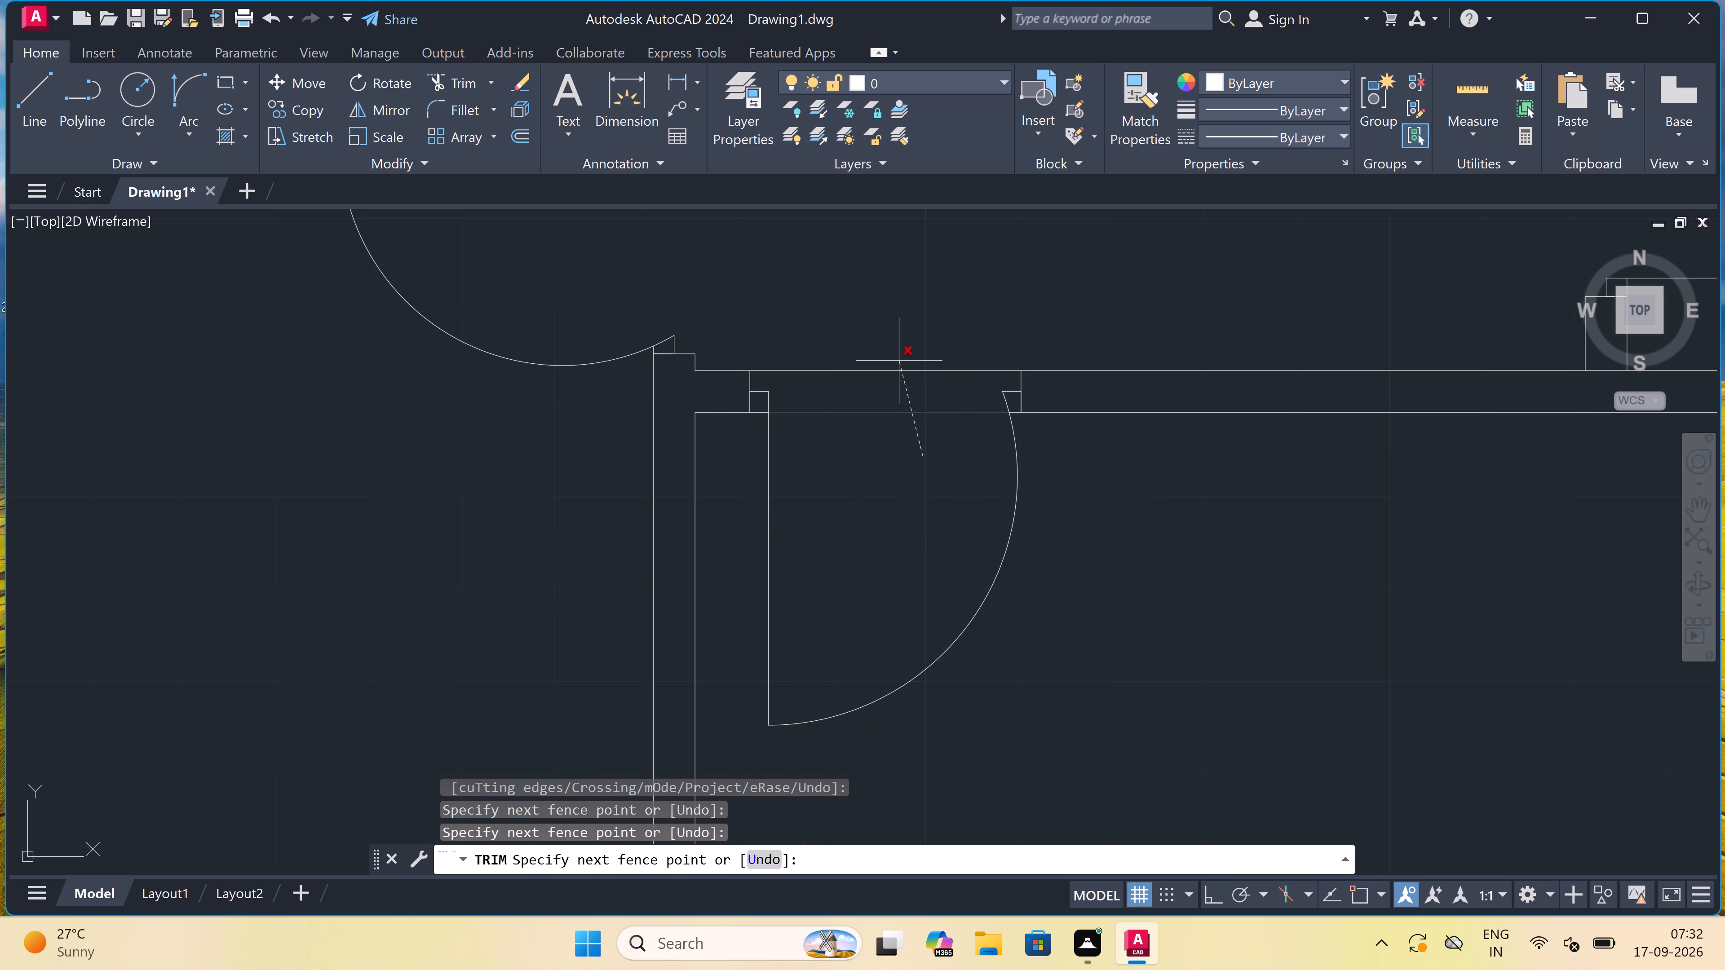
pyautogui.click(899, 355)
pyautogui.scroll(-5, 909, 370)
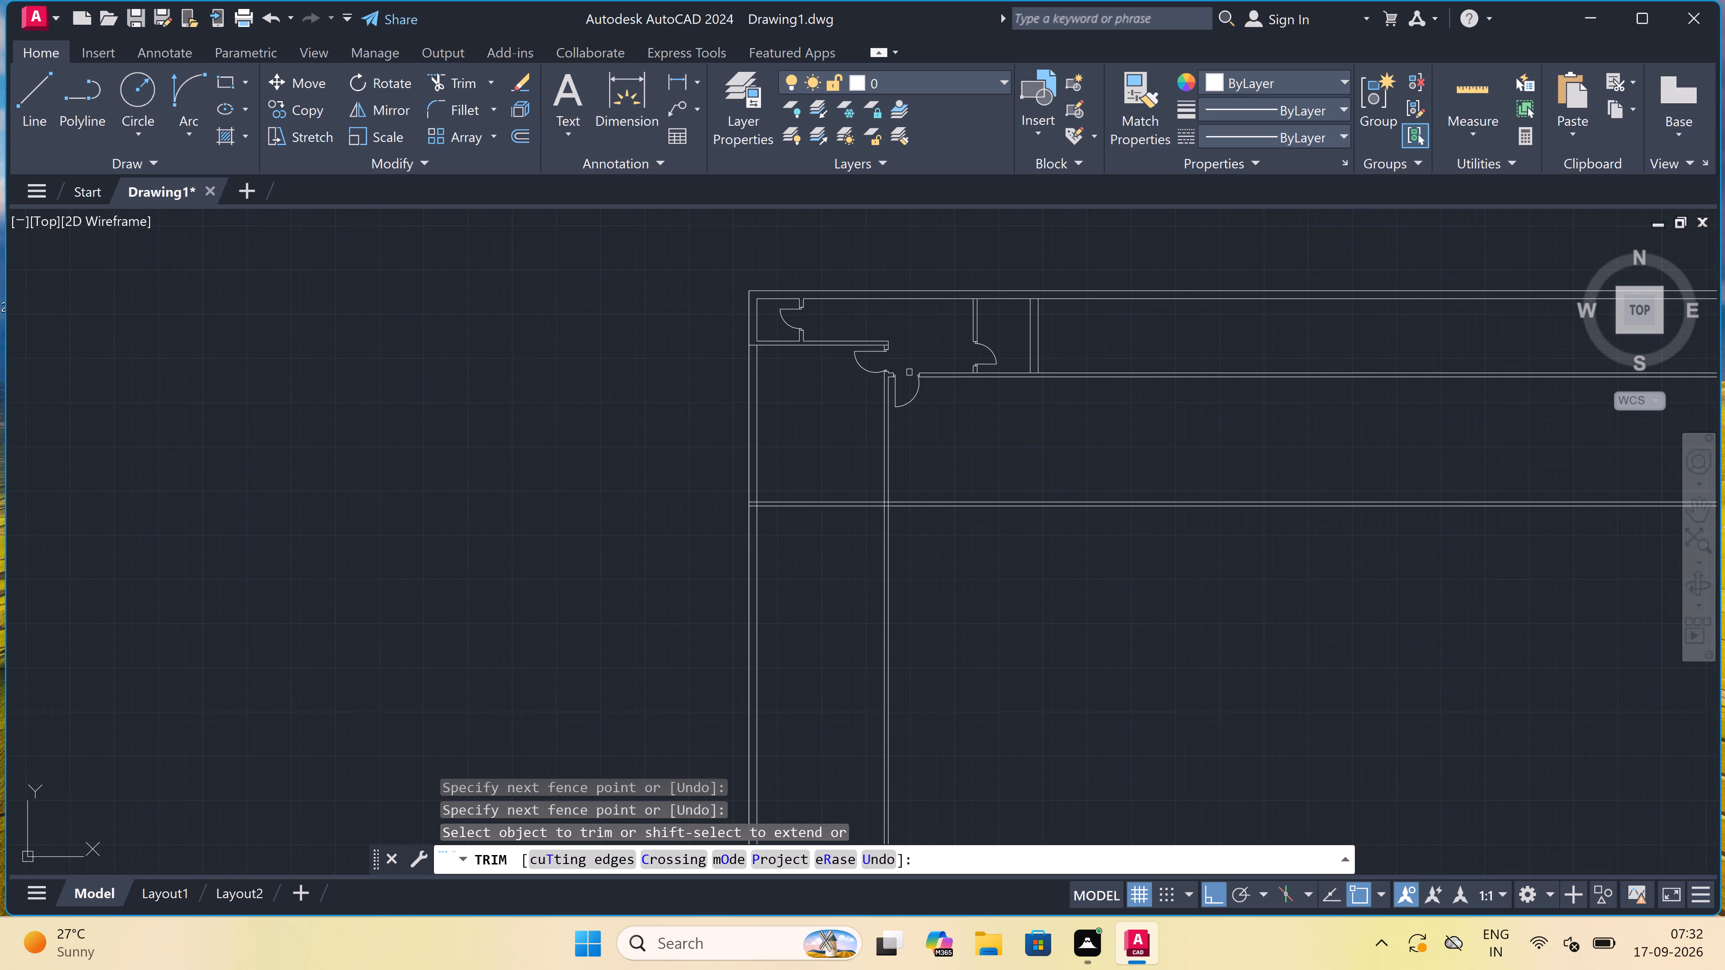
pyautogui.scroll(3, 911, 368)
pyautogui.press('Escape')
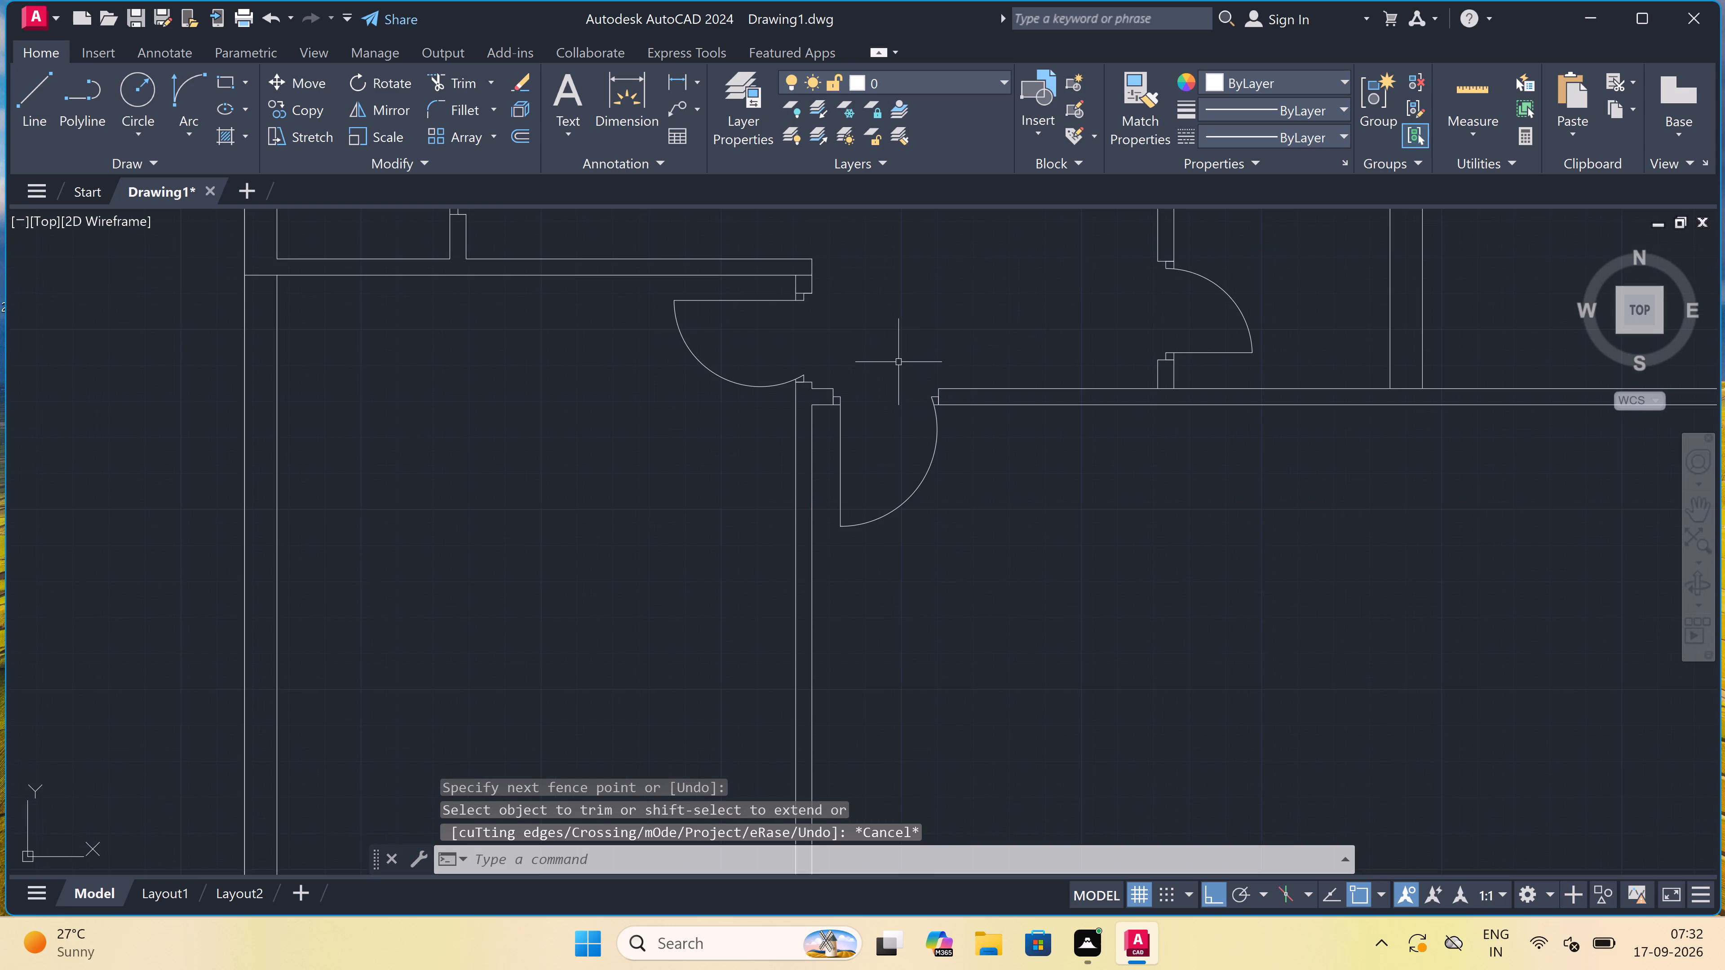
# Trim both lines of the lower horizontal partition that run to the right of the left vertical partition.
pyautogui.scroll(-1, 929, 375)
pyautogui.scroll(1, 1089, 418)
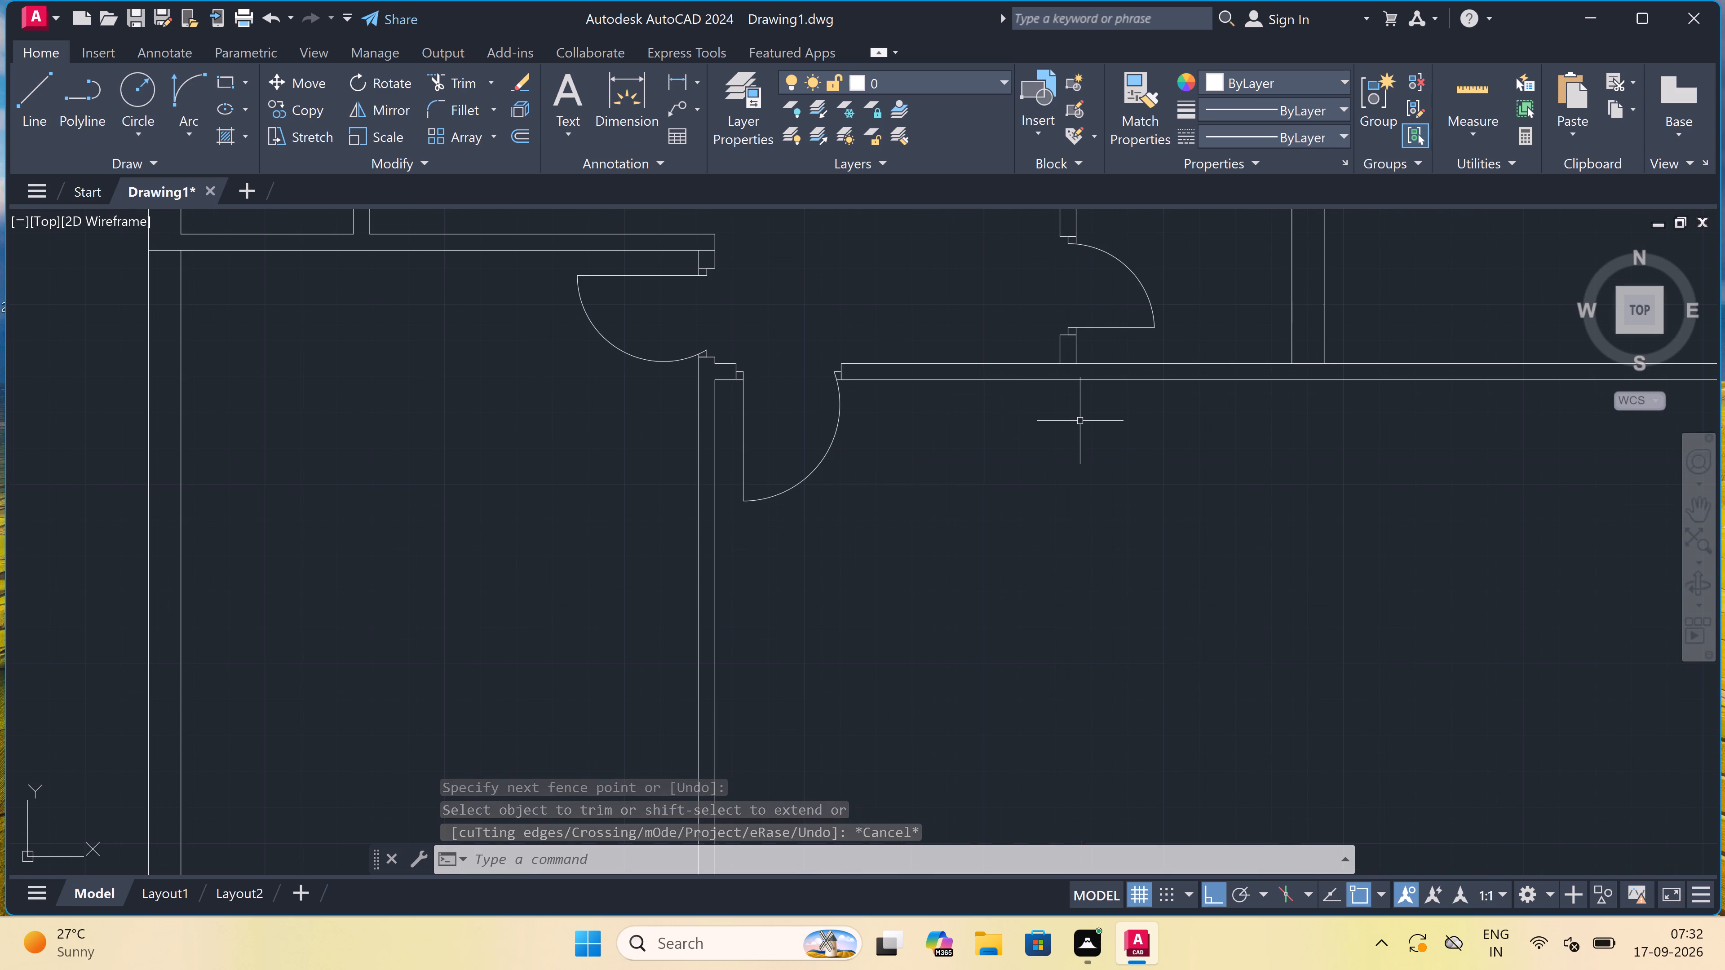
pyautogui.scroll(-2, 1080, 420)
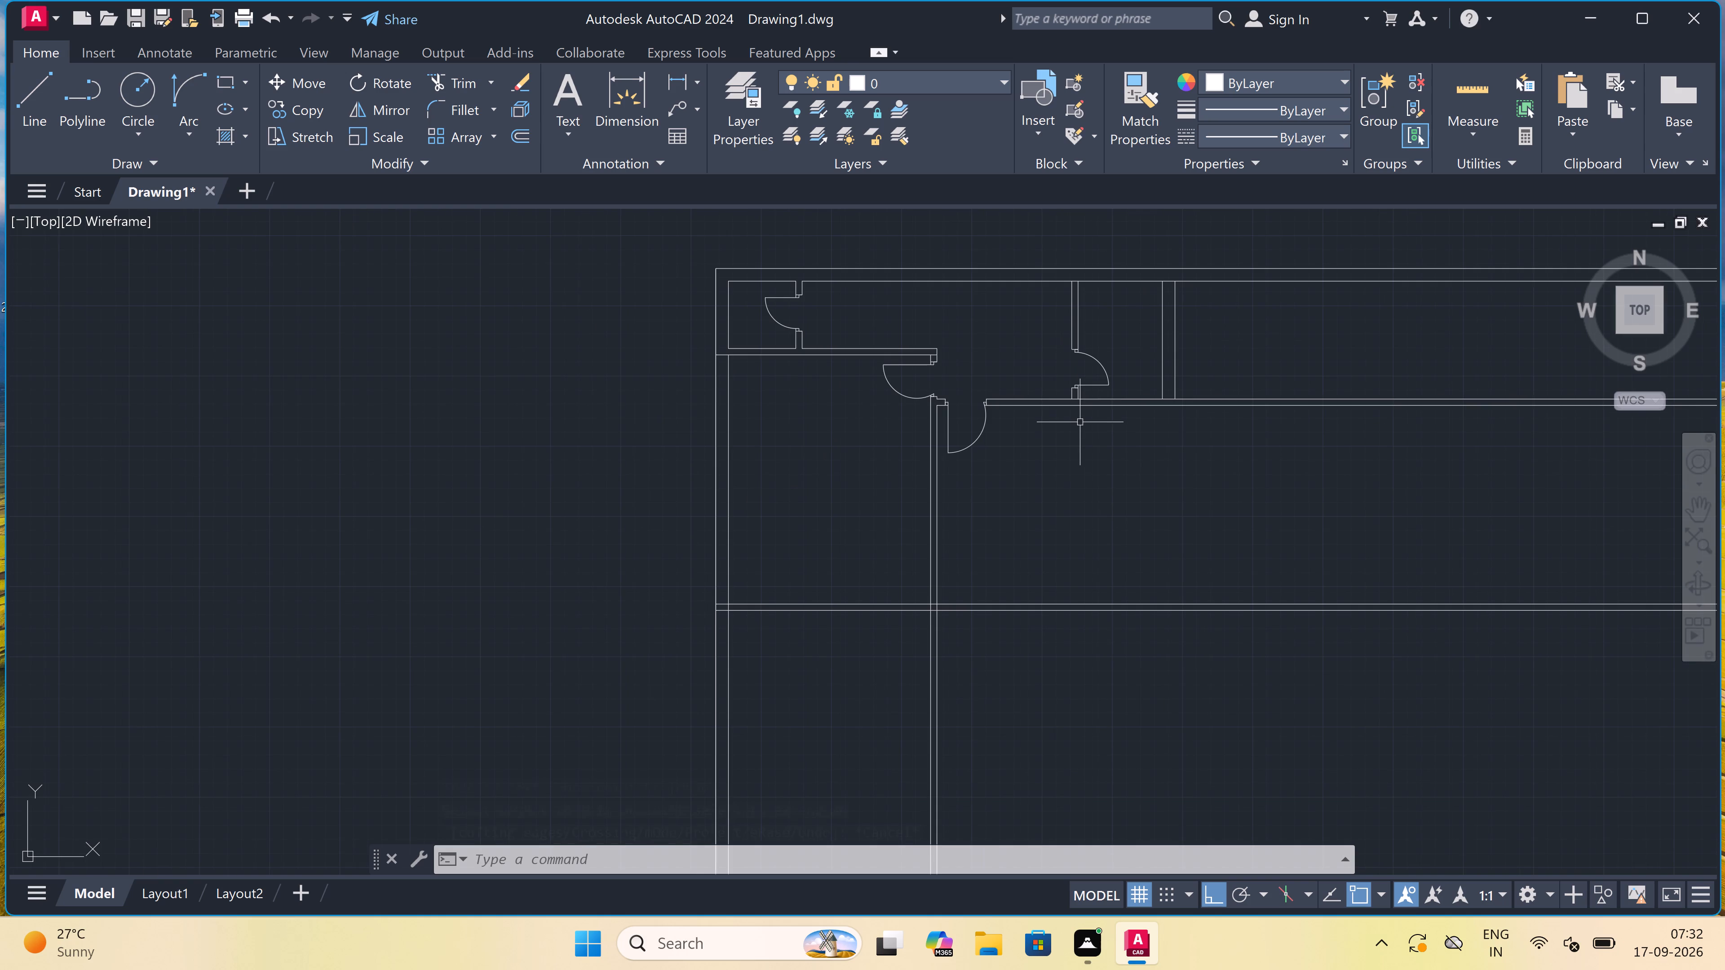
pyautogui.scroll(1, 1074, 494)
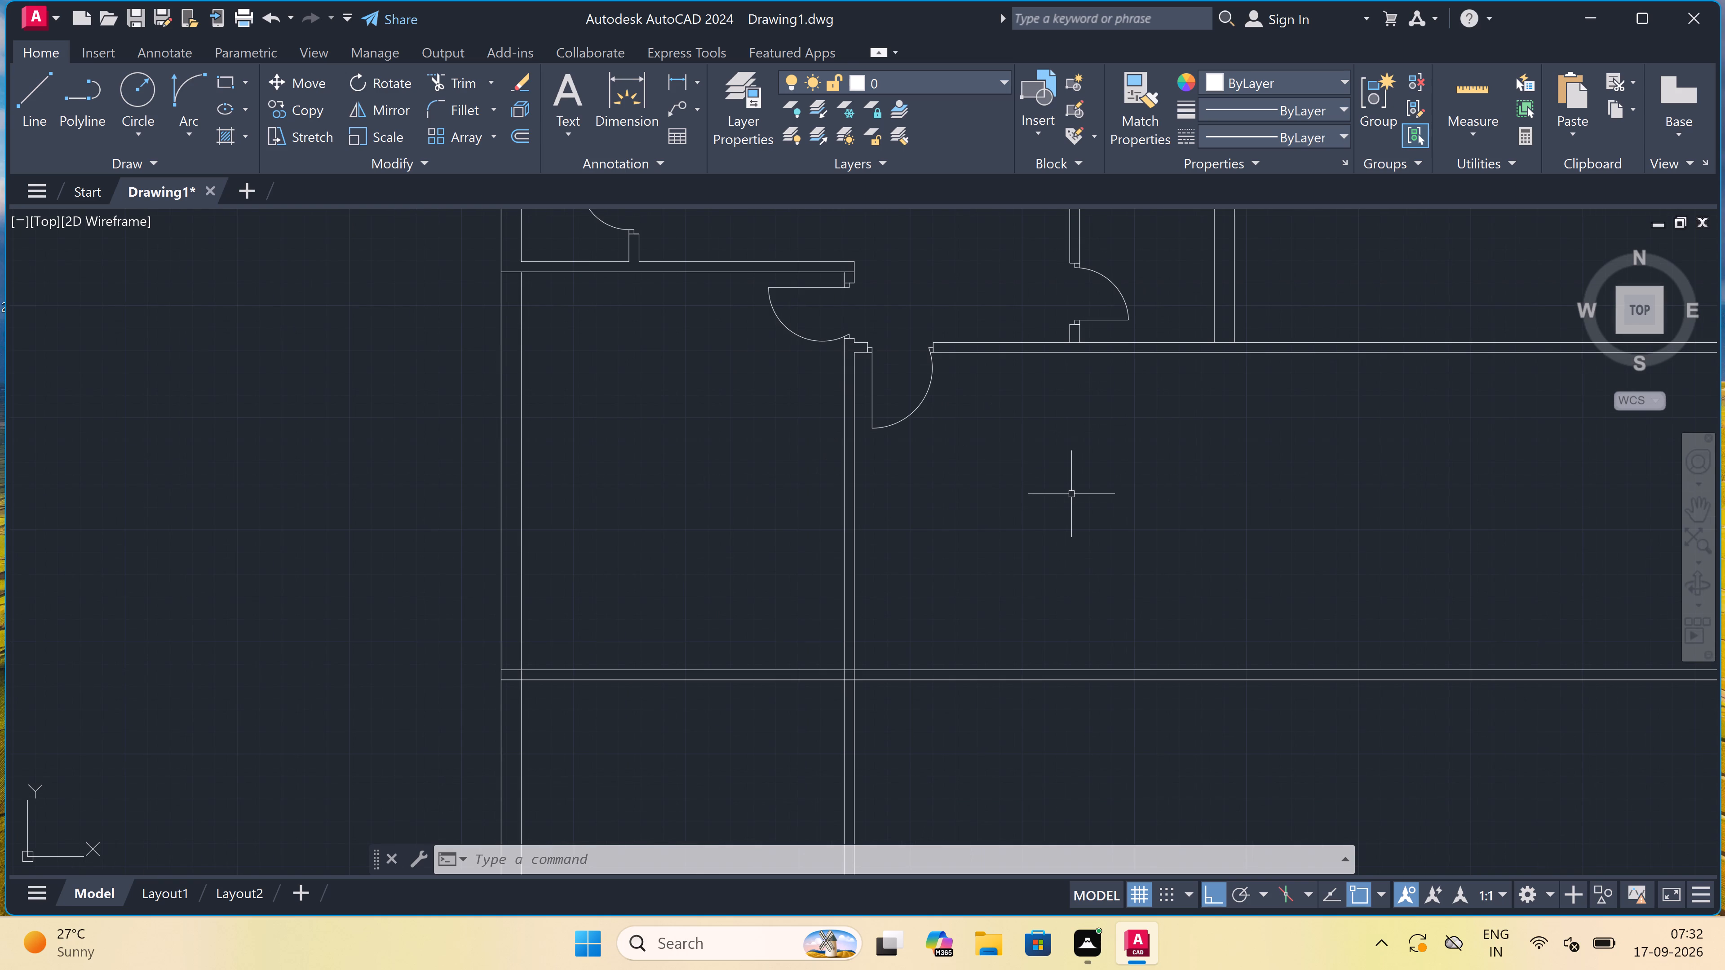
pyautogui.write('tr')
pyautogui.press('space')
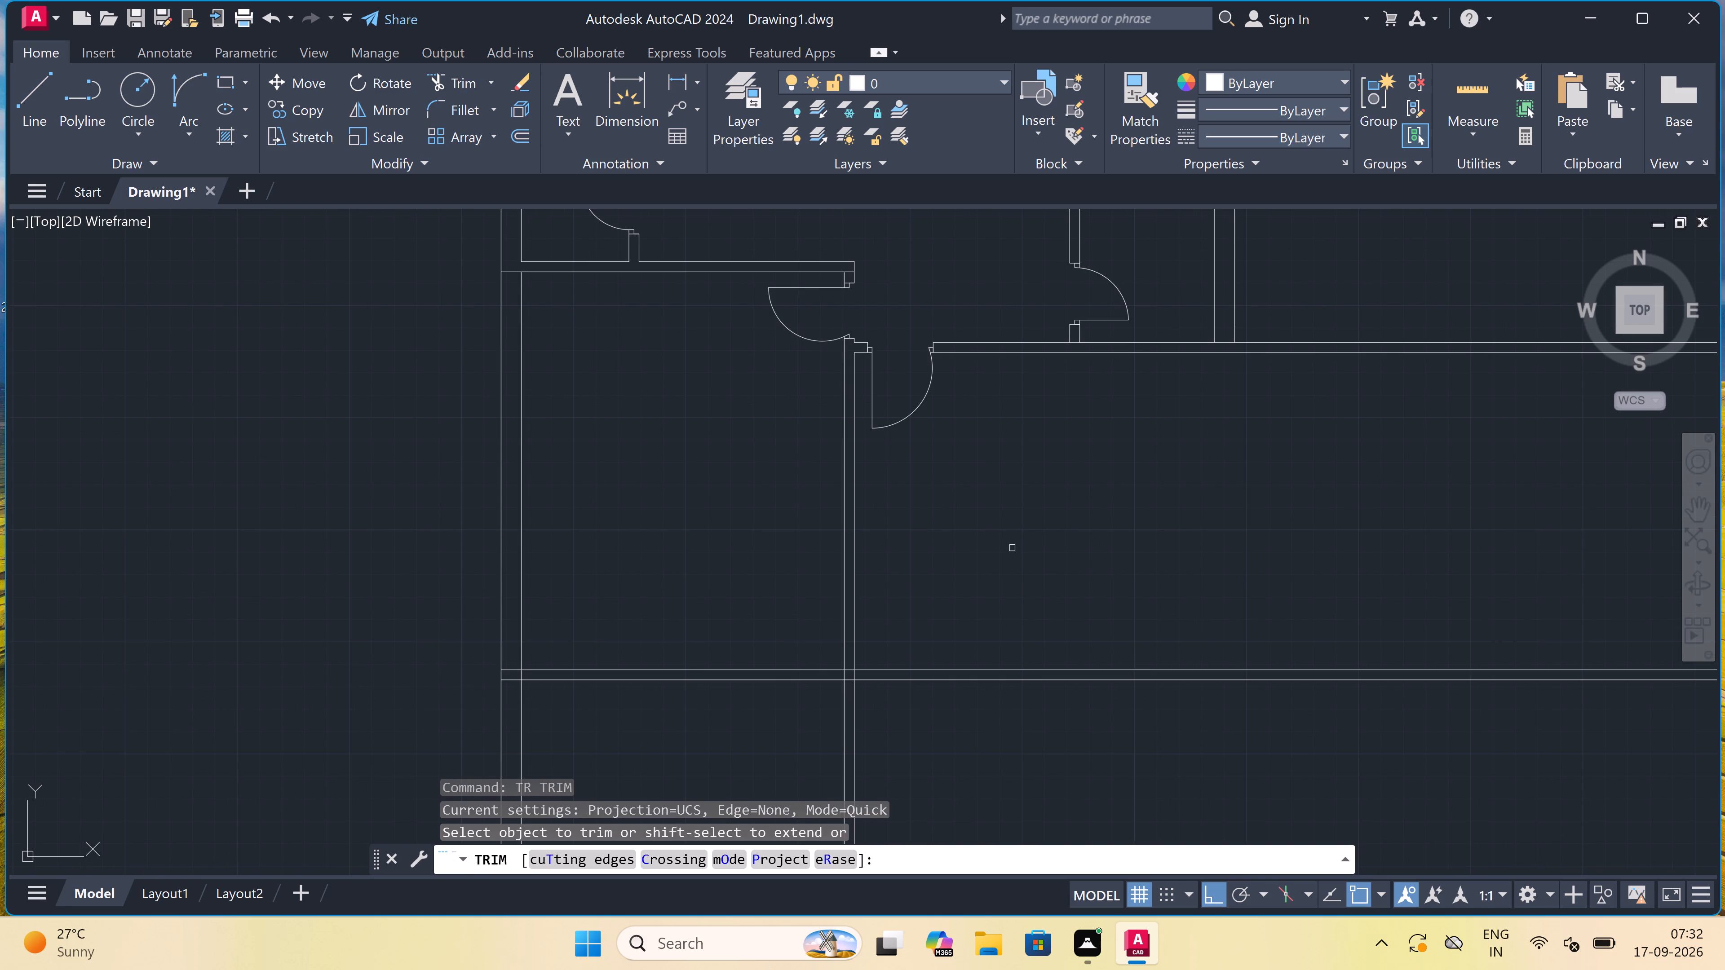
pyautogui.click(1004, 733)
pyautogui.click(1004, 569)
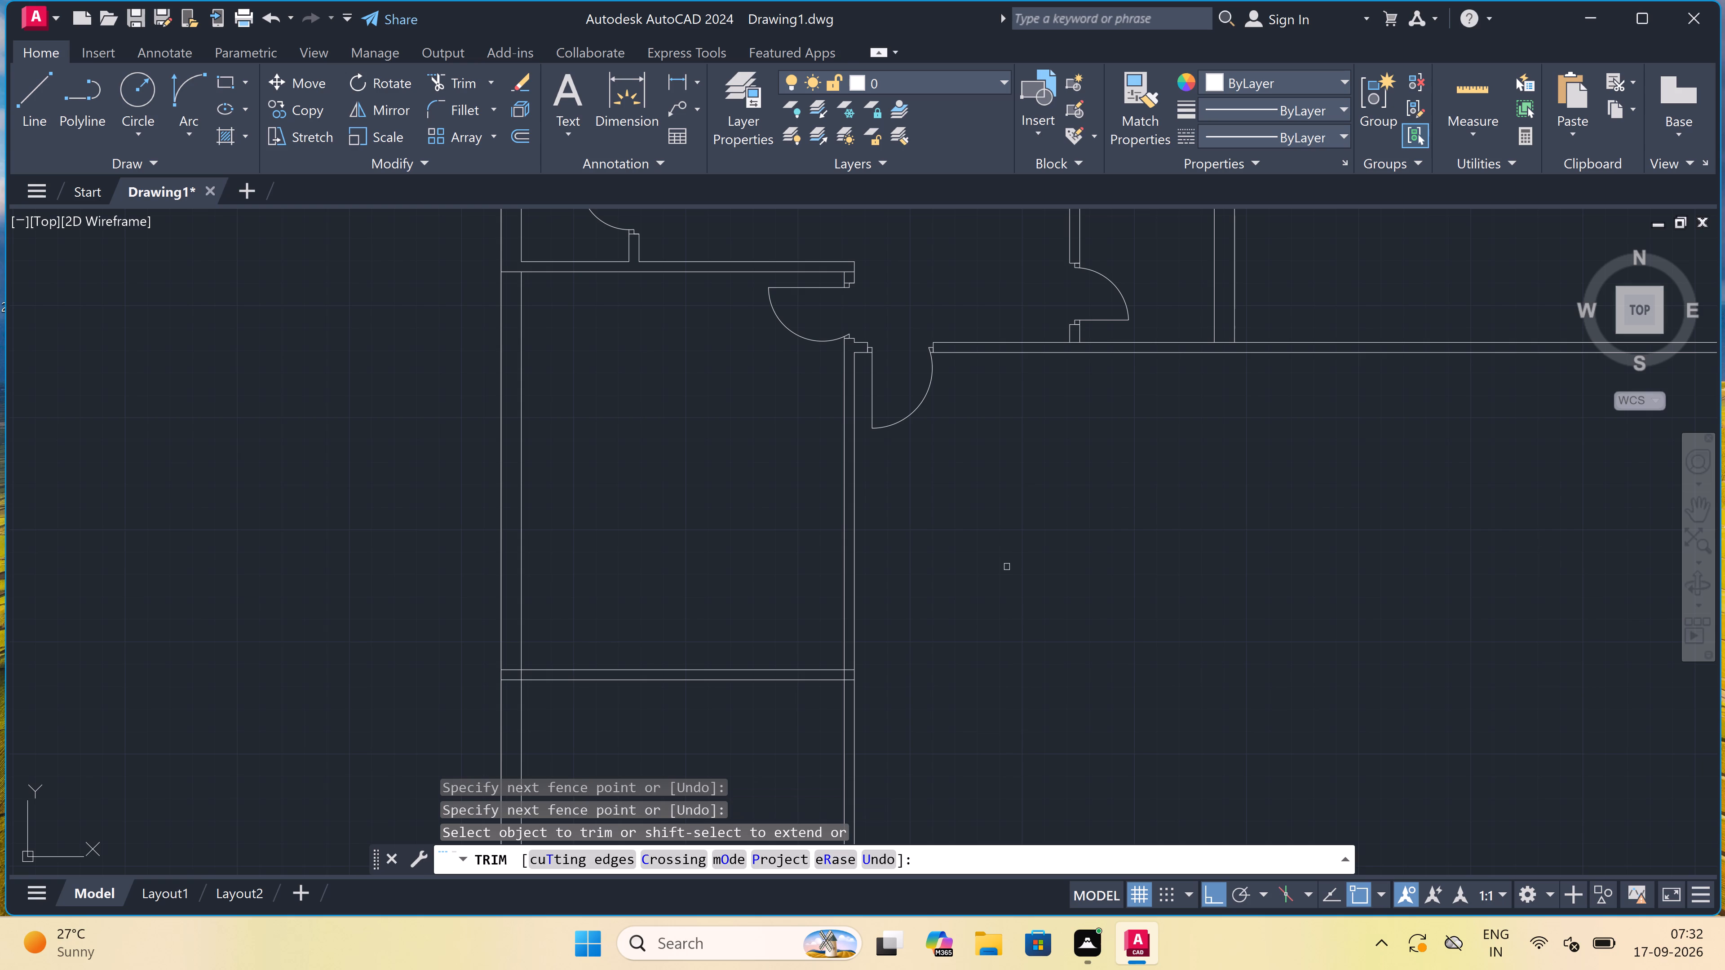
pyautogui.press('Escape')
# Offset the lower line of the upper horizontal partition 15'2" downward, to the right of the left vertical partition.
pyautogui.write('o')
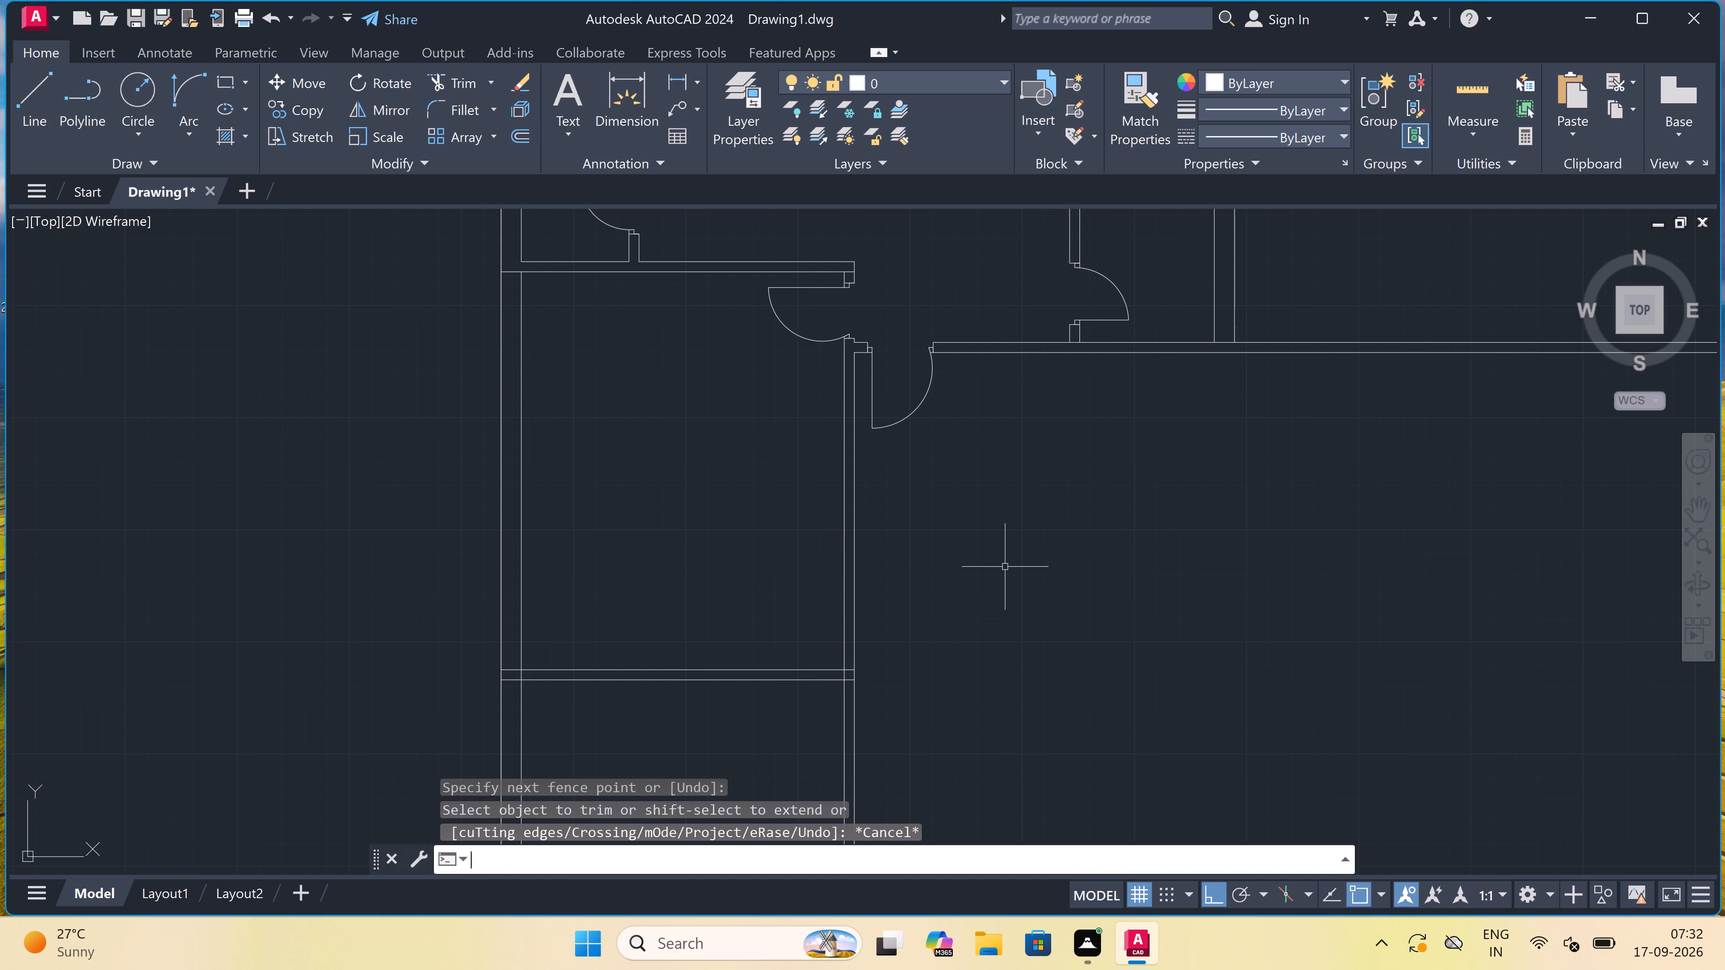
pyautogui.press('space')
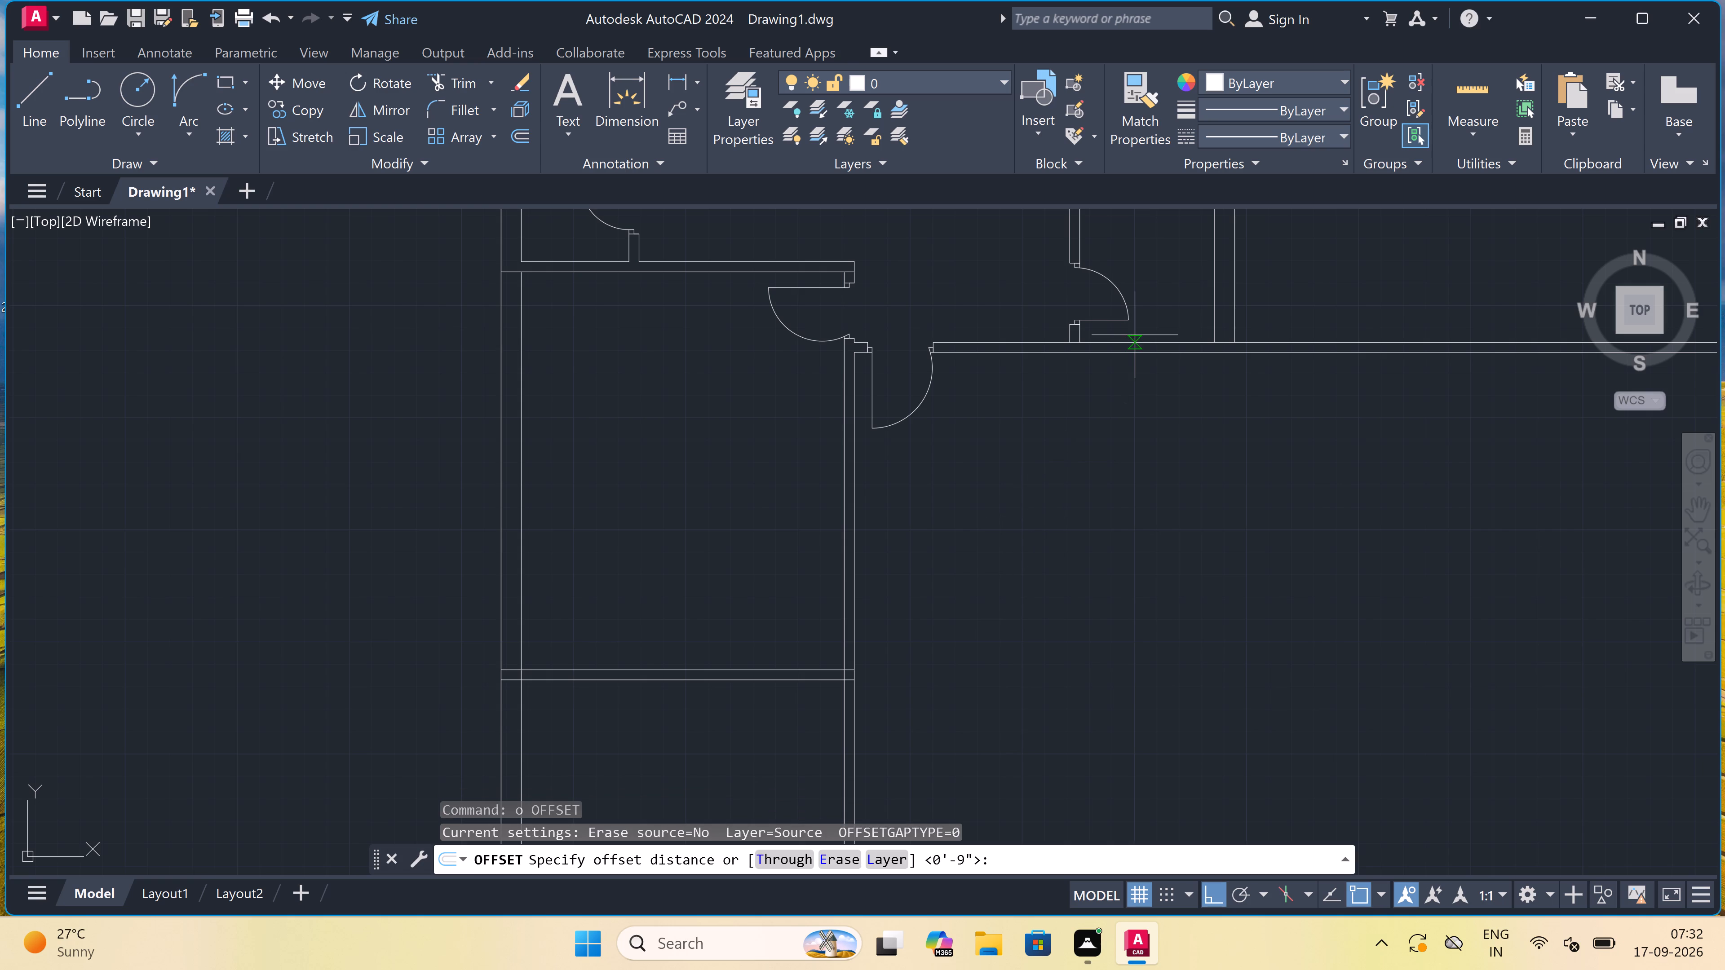
pyautogui.click(1120, 356)
pyautogui.write("15'")
pyautogui.write('2"')
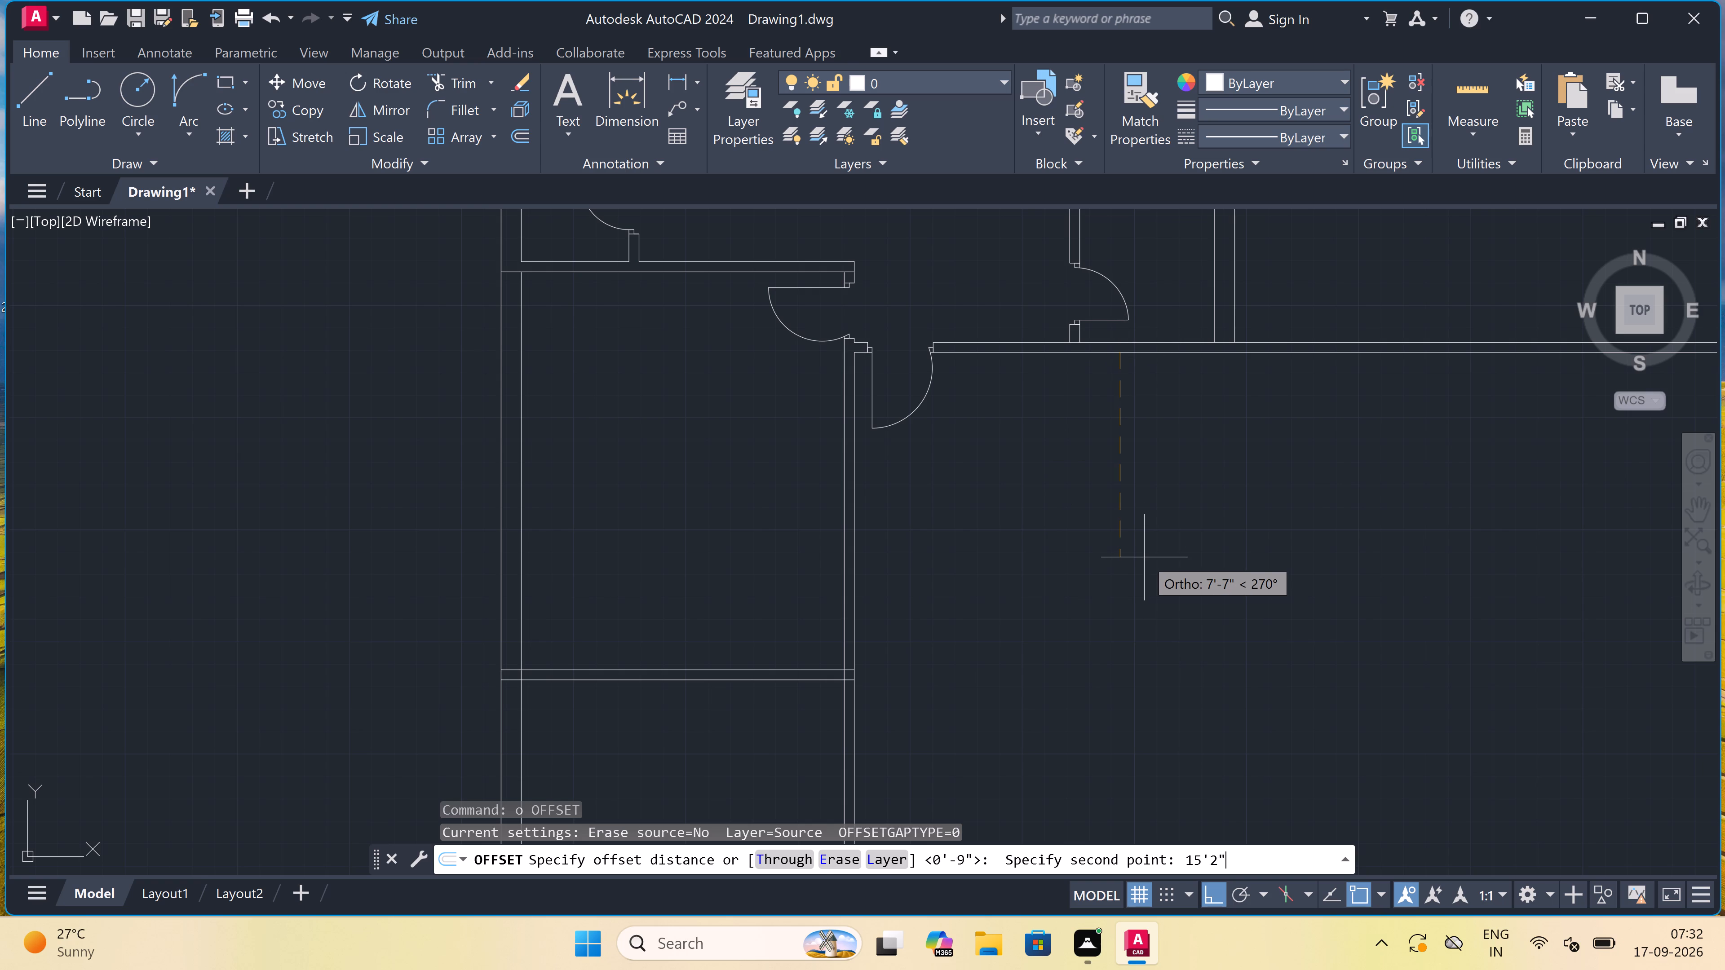
pyautogui.press('space')
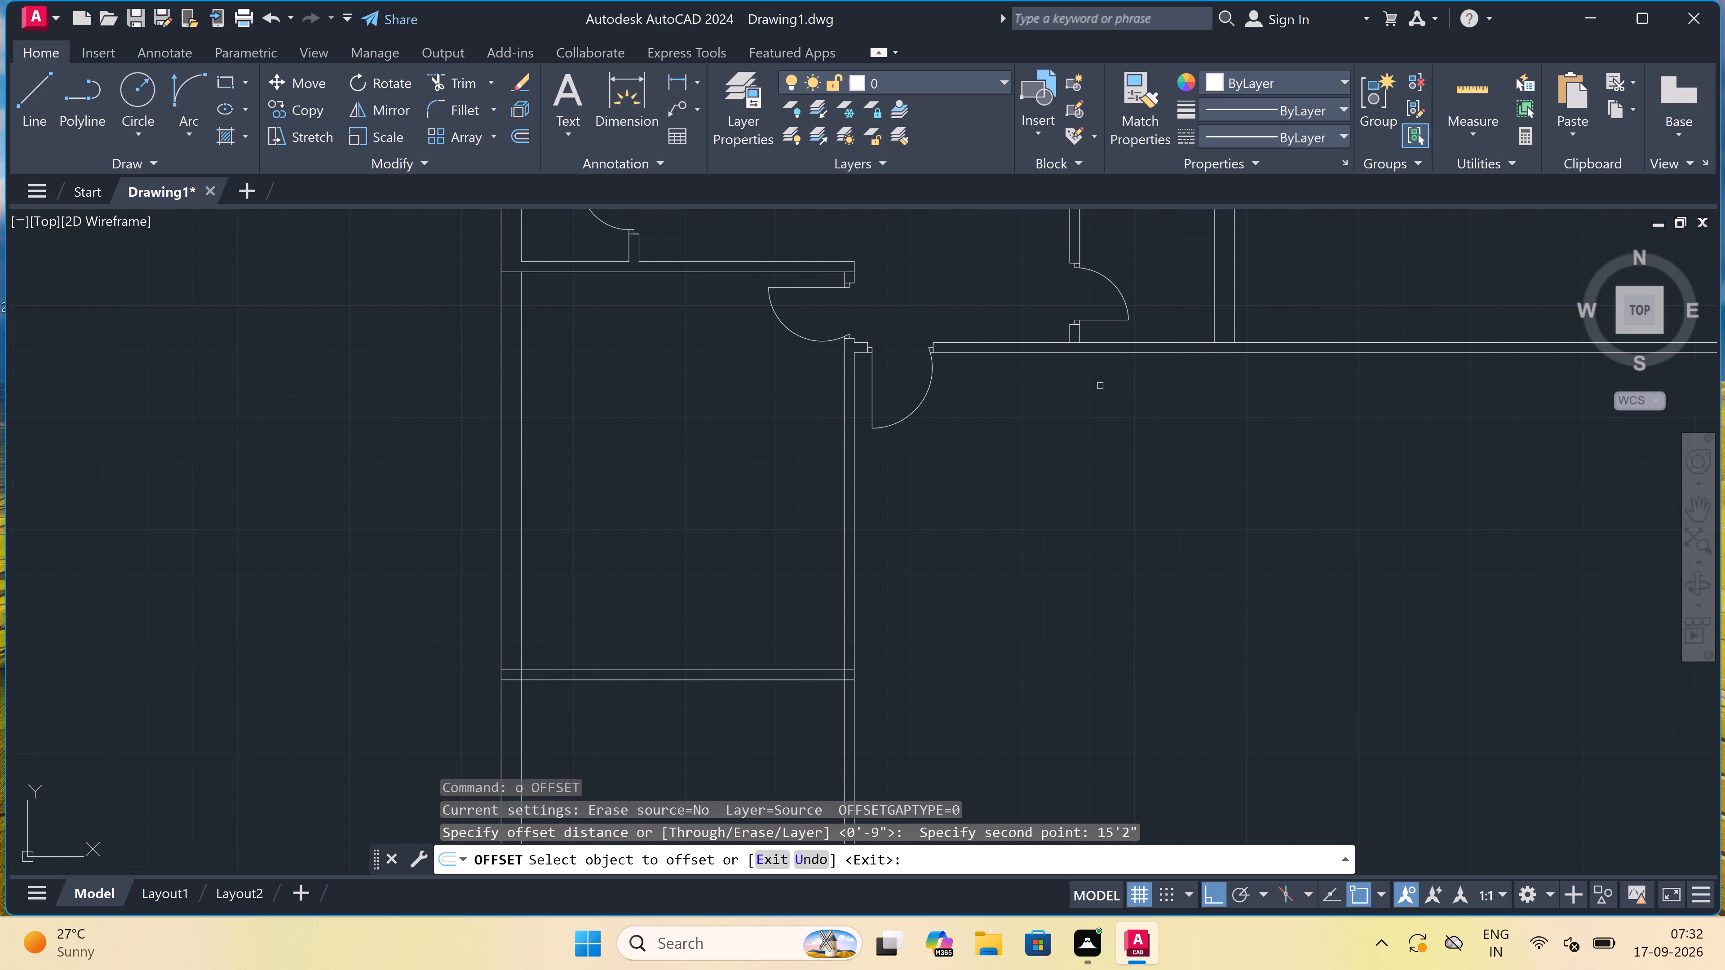
pyautogui.click(1084, 353)
pyautogui.moveTo(1084, 353); pyautogui.dragTo(1084, 357)
pyautogui.doubleClick(1080, 454)
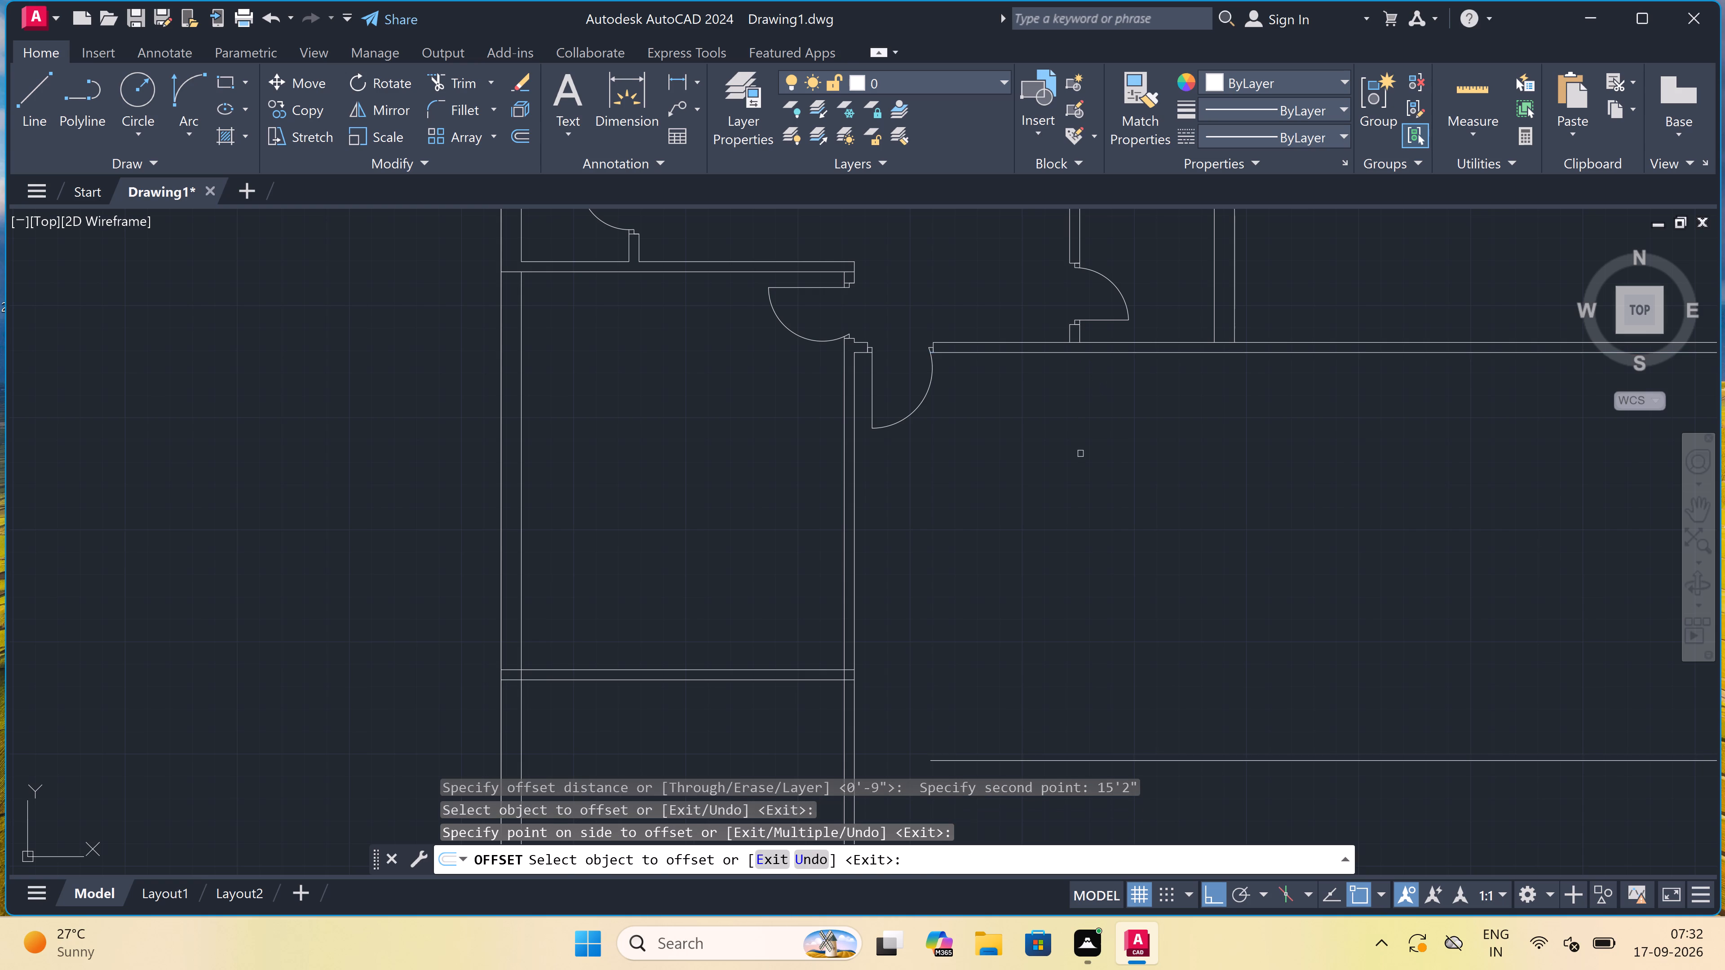
pyautogui.scroll(-4, 1079, 453)
pyautogui.scroll(3, 1068, 489)
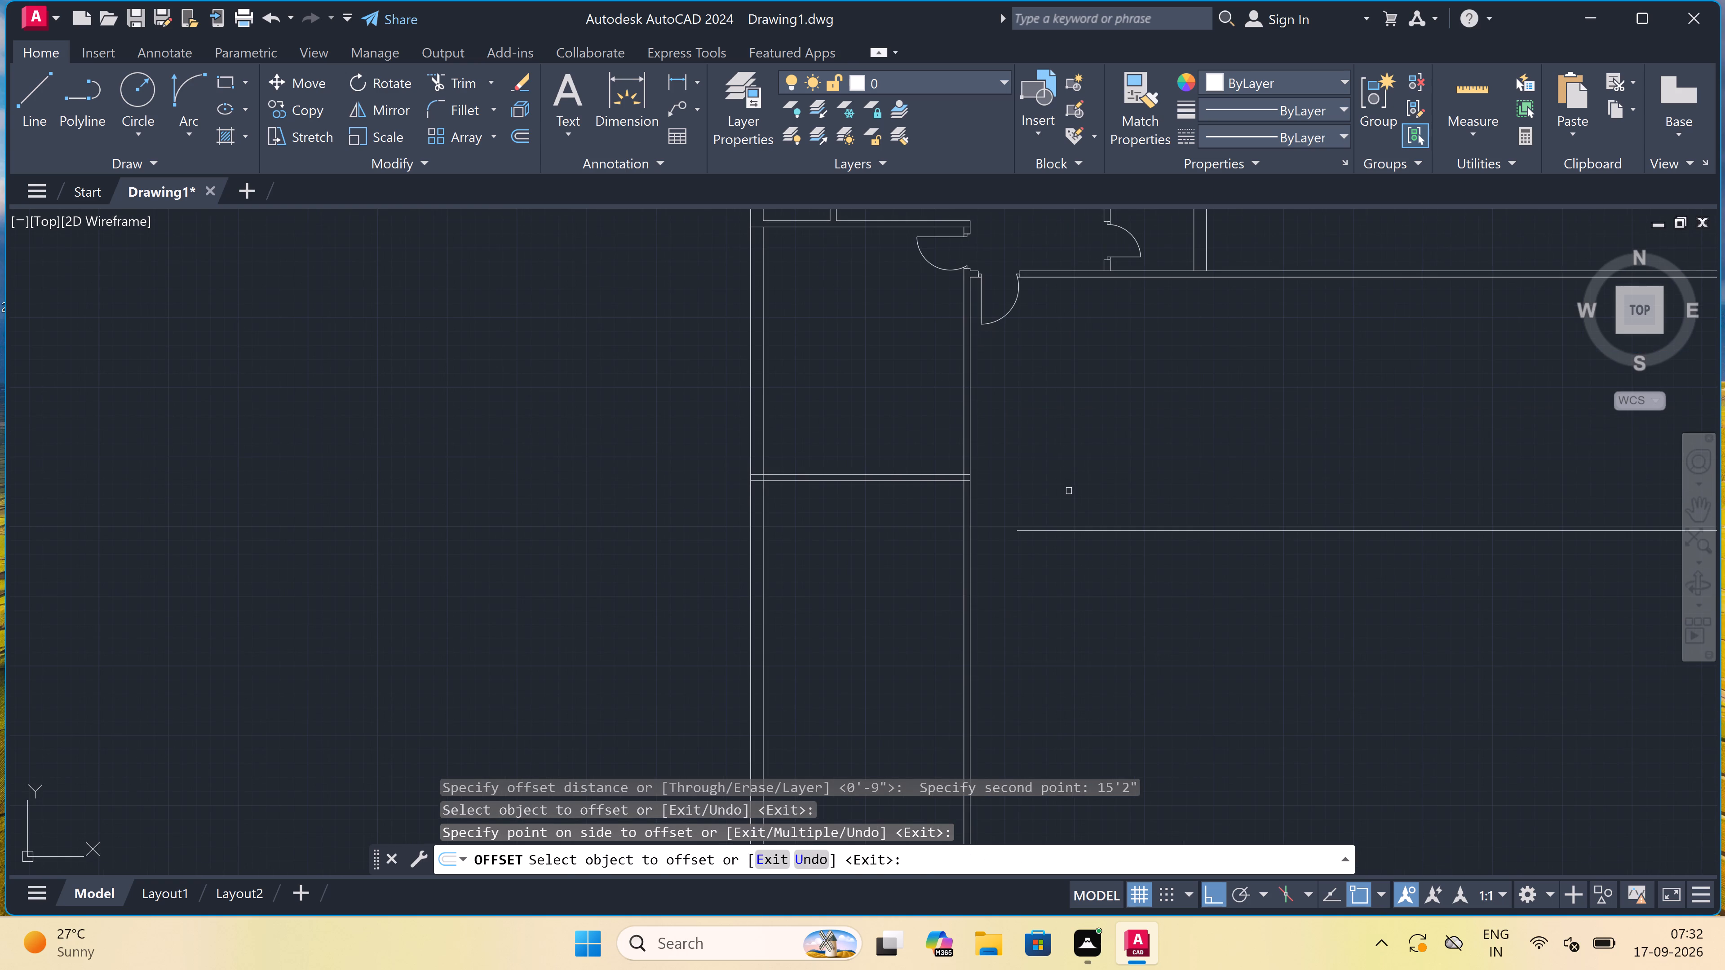
pyautogui.press('Escape')
pyautogui.press('Escape')
# Offset the new horizontal line 4.5" downward to give the partition its thickness.
pyautogui.press('space')
pyautogui.moveTo(1106, 529); pyautogui.dragTo(1116, 583)
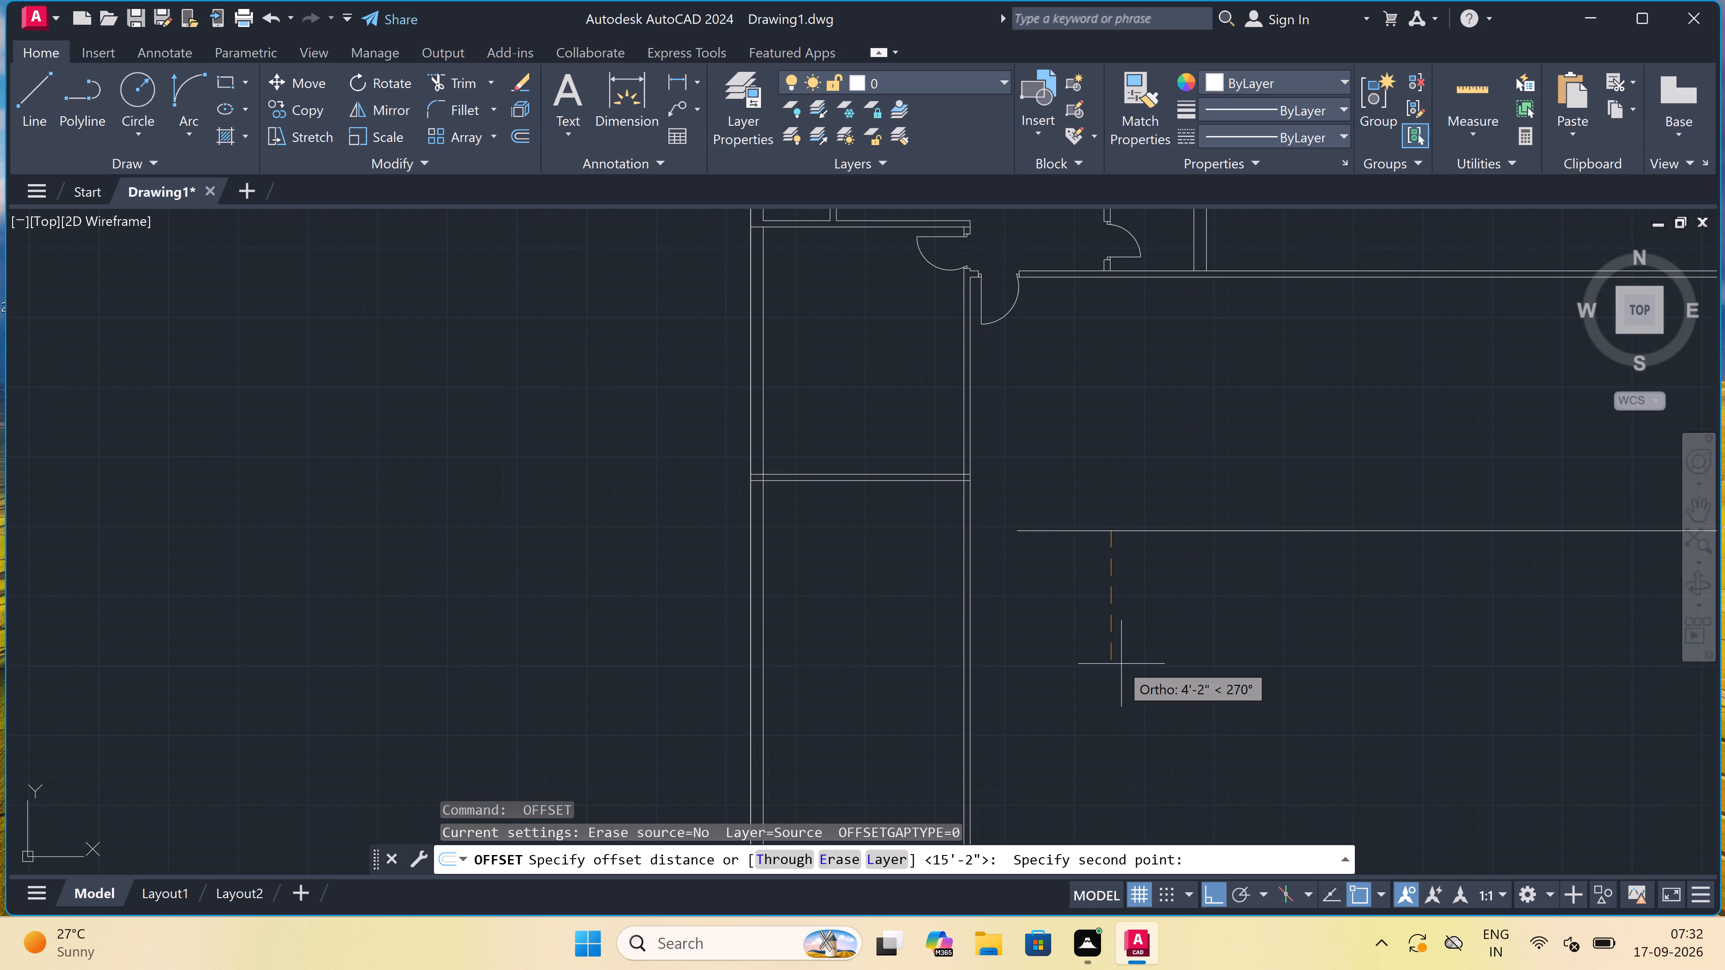
pyautogui.write('4.5"')
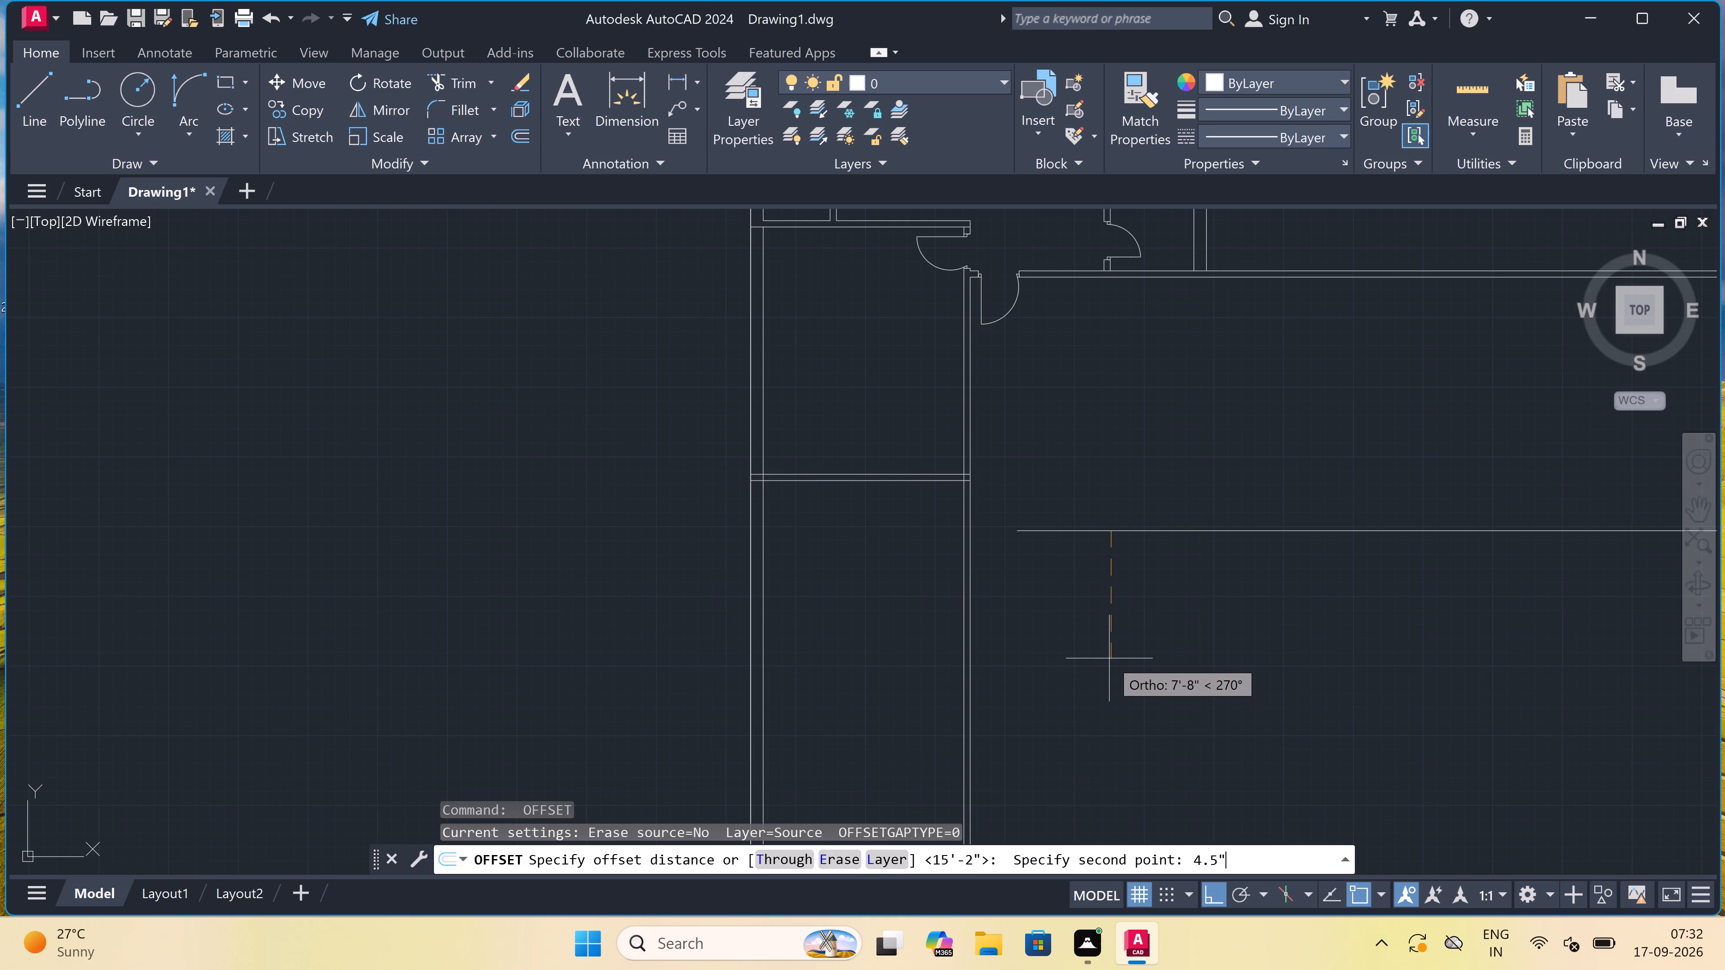
pyautogui.press('space')
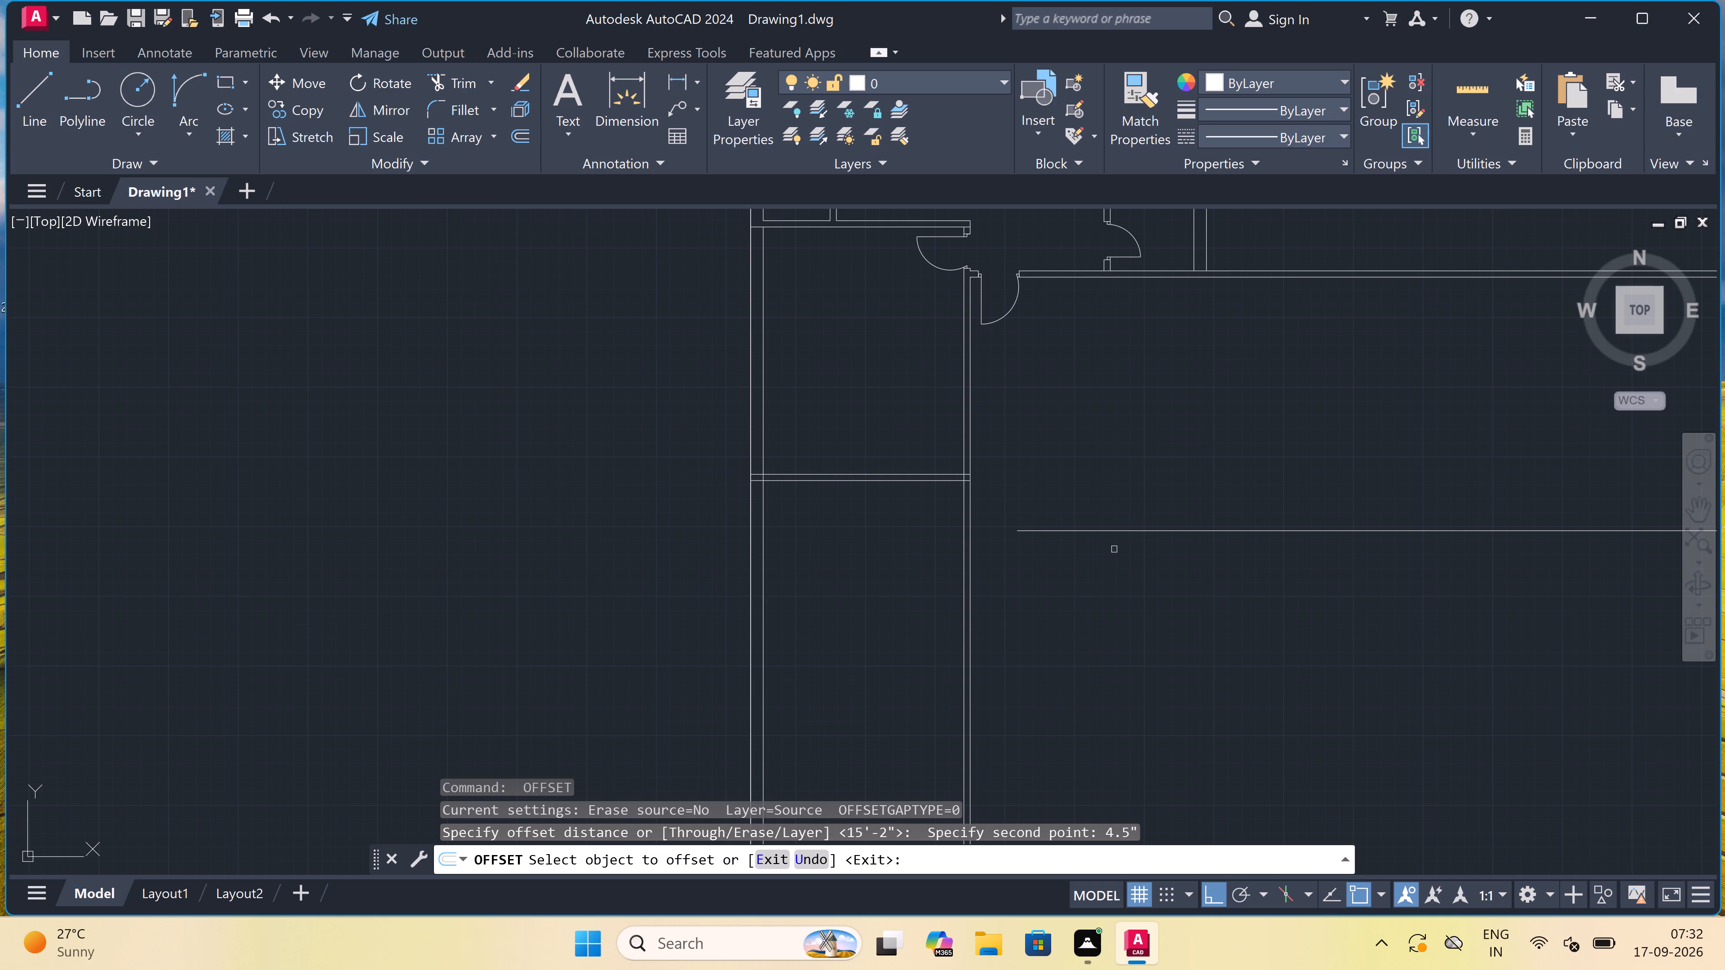
pyautogui.moveTo(1109, 530); pyautogui.dragTo(1110, 540)
pyautogui.click(1109, 552)
pyautogui.press('Escape')
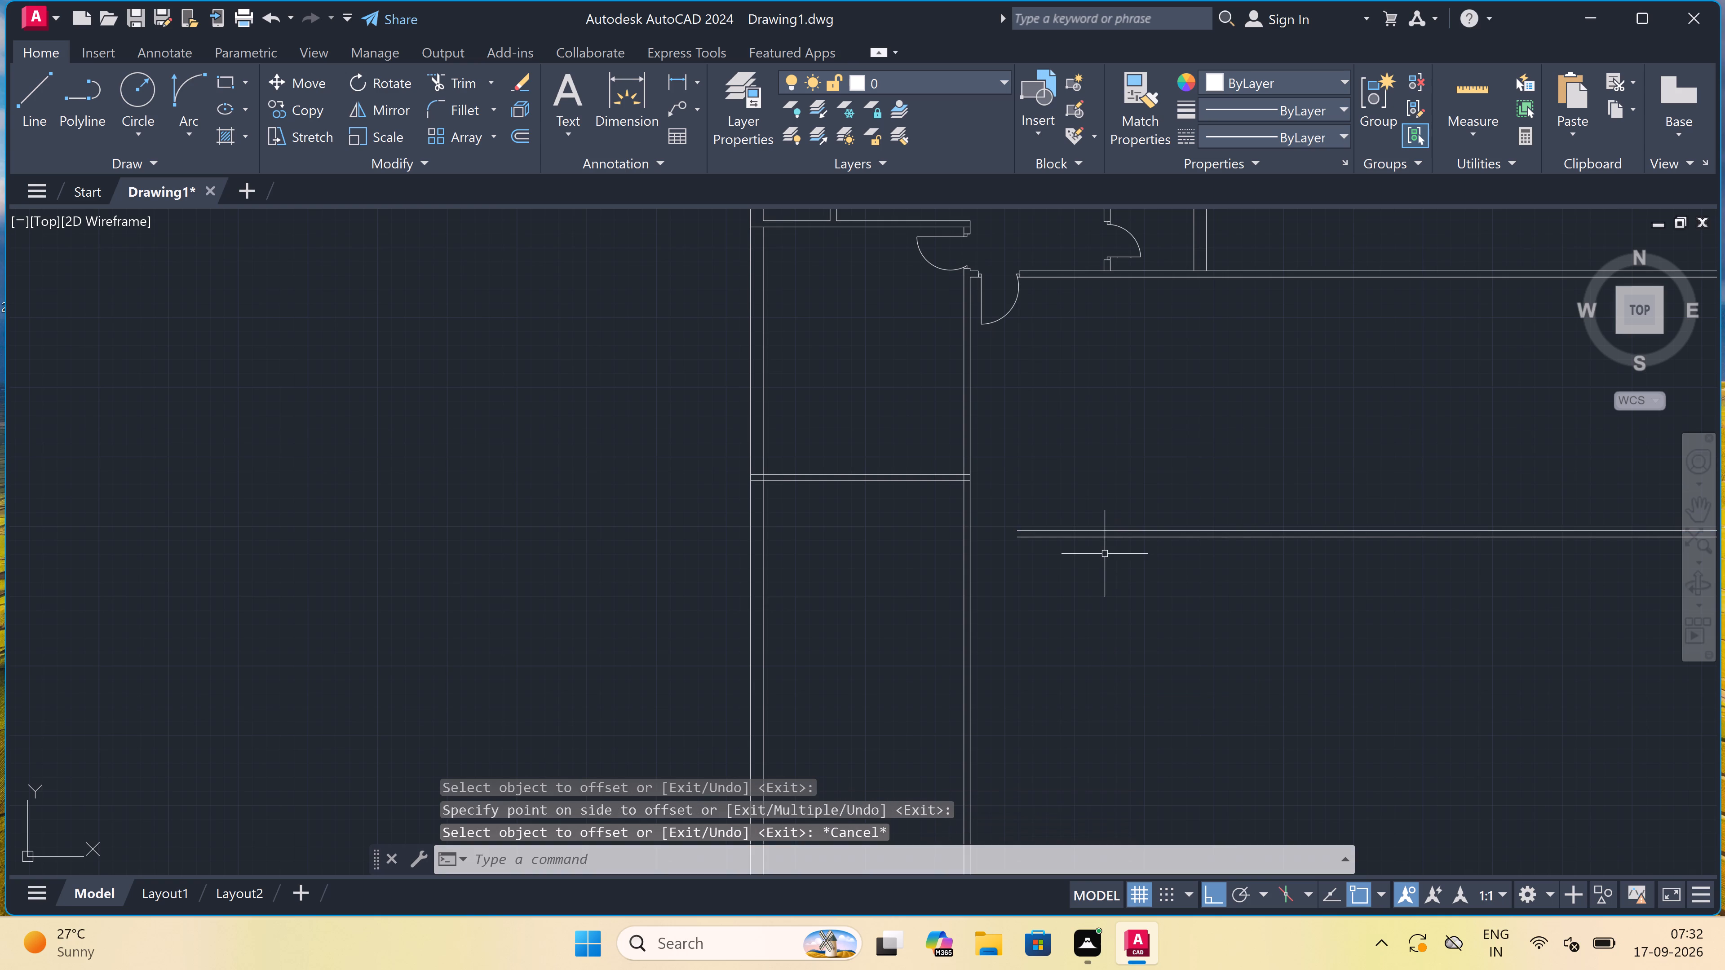
# Extend both lines of the new horizontal partition leftward to the left vertical partition.
pyautogui.write('ex')
pyautogui.press('space')
pyautogui.doubleClick(1102, 589)
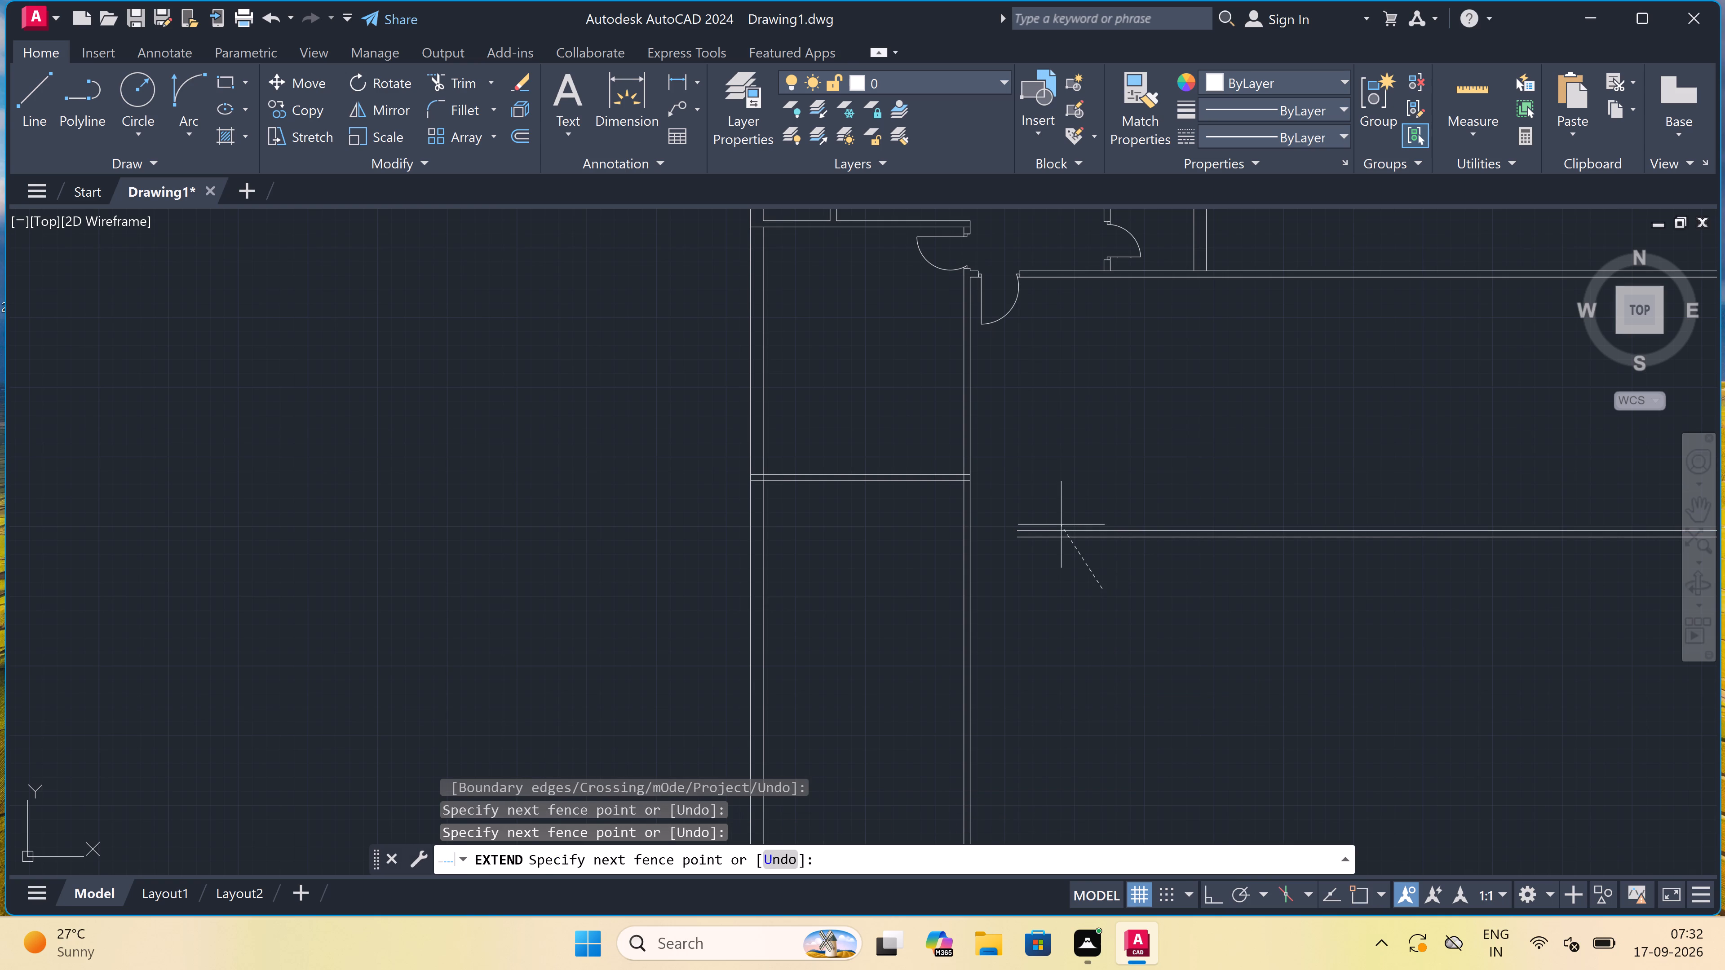
pyautogui.click(1062, 525)
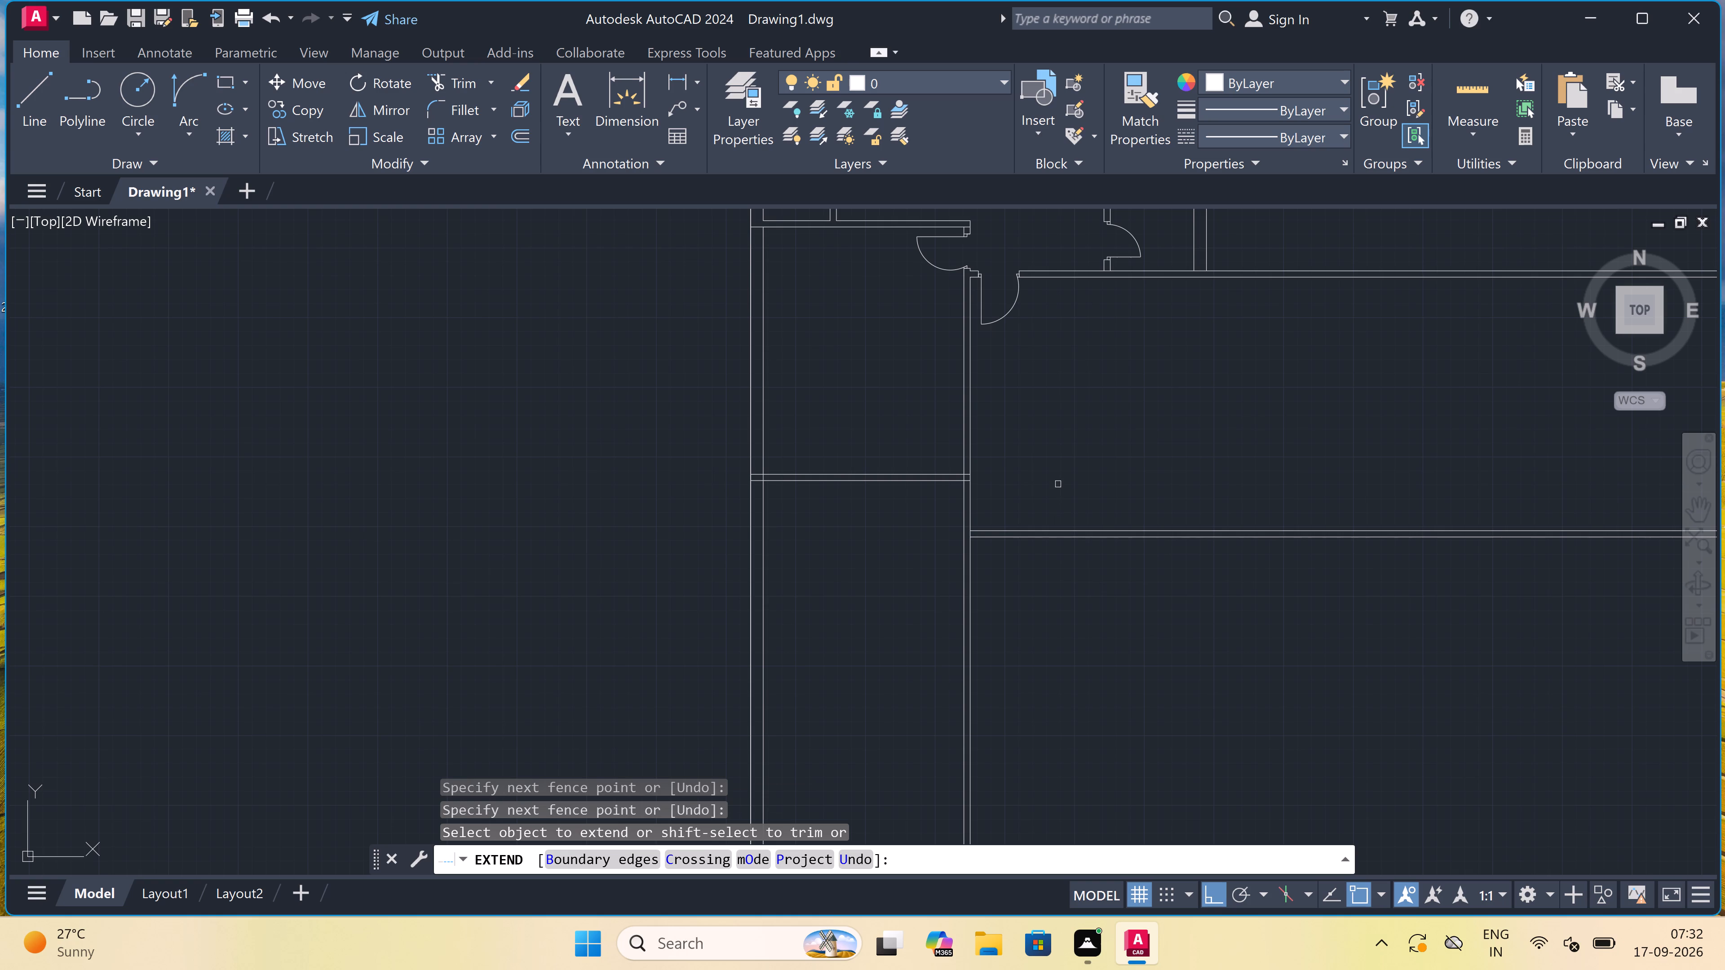
pyautogui.scroll(1, 1065, 478)
pyautogui.scroll(-1, 1065, 478)
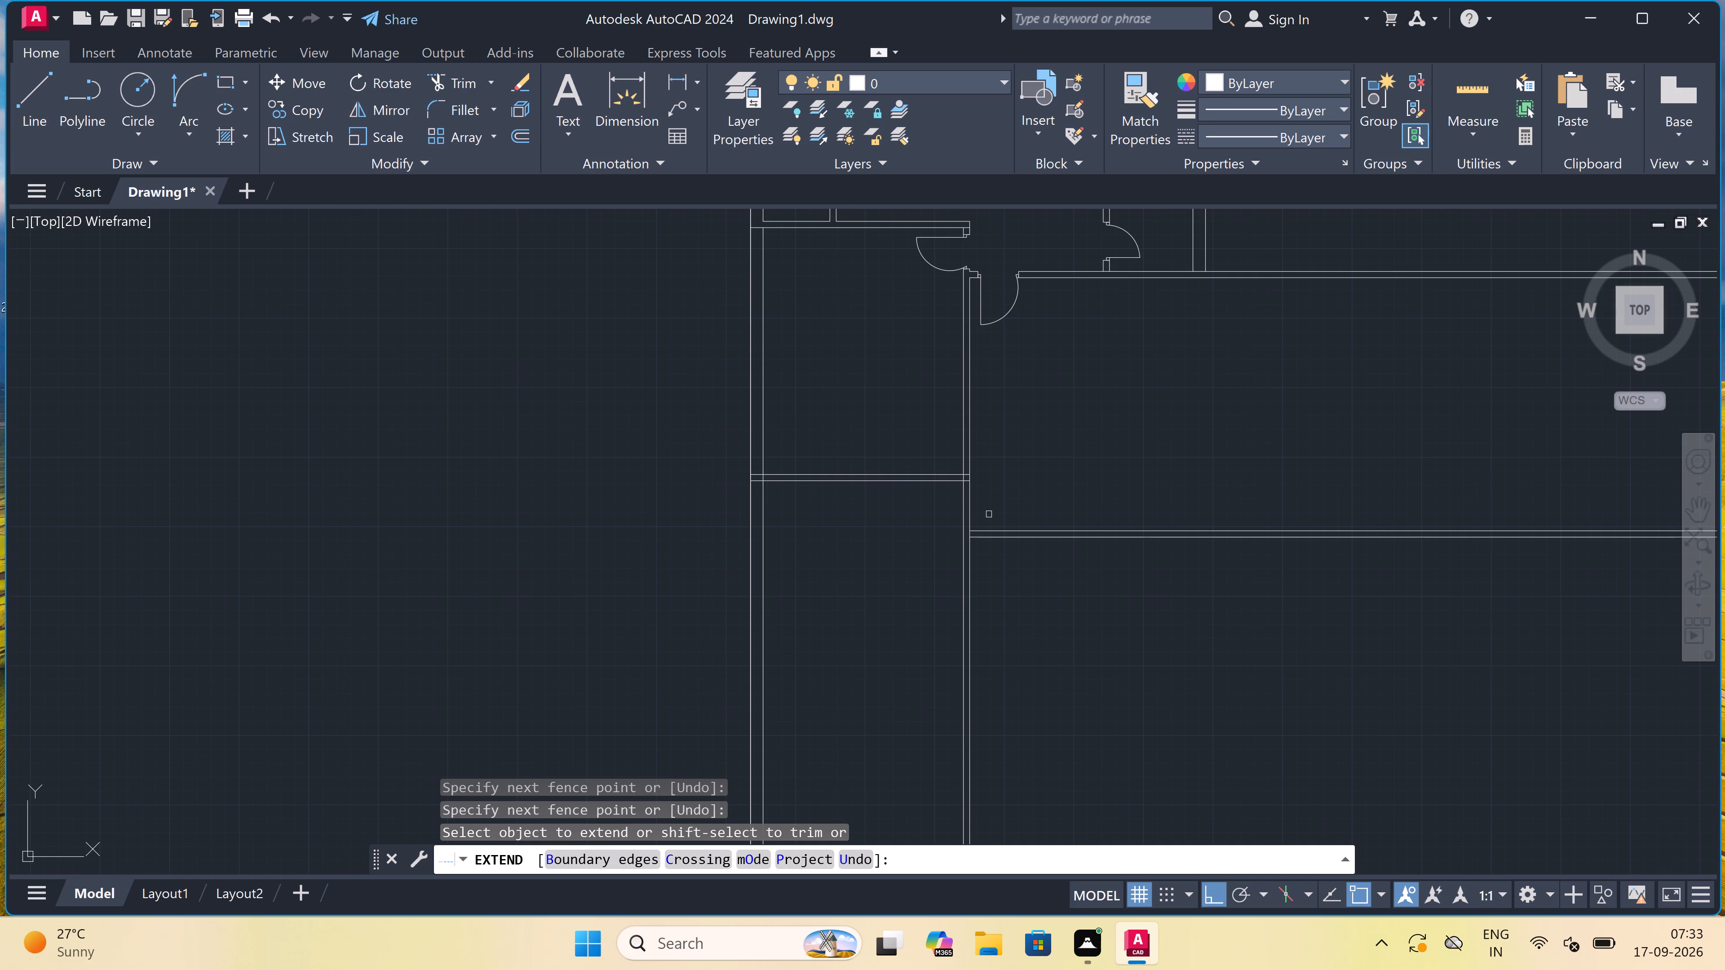
pyautogui.press('Escape')
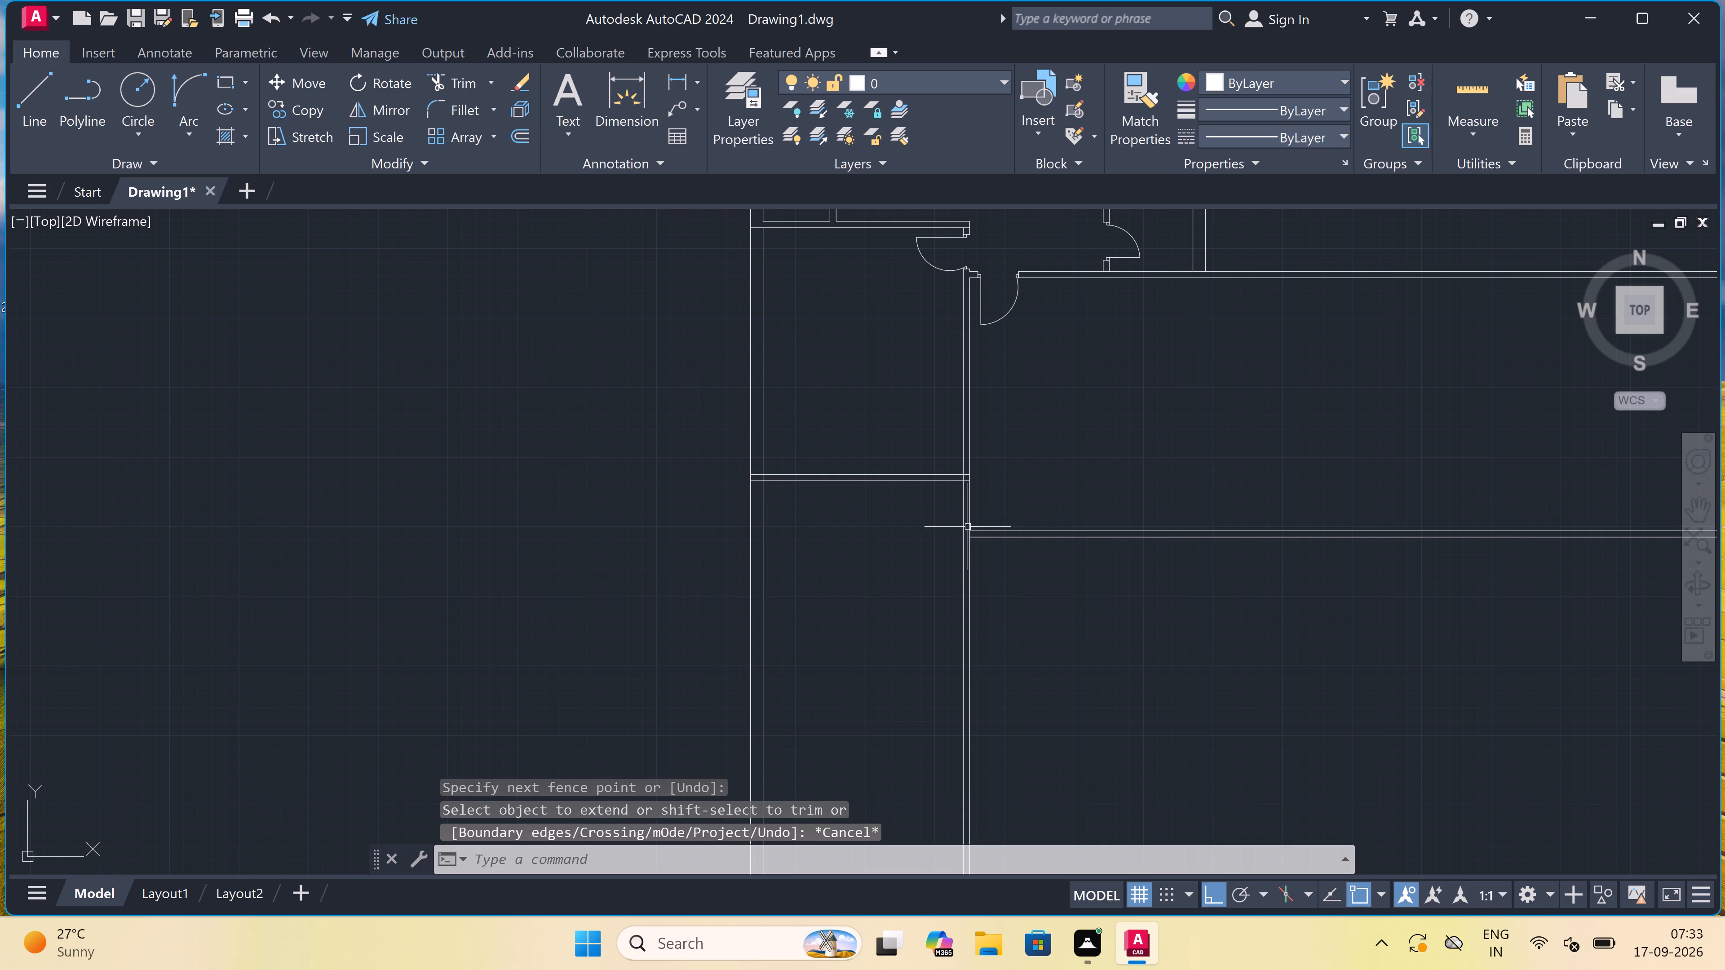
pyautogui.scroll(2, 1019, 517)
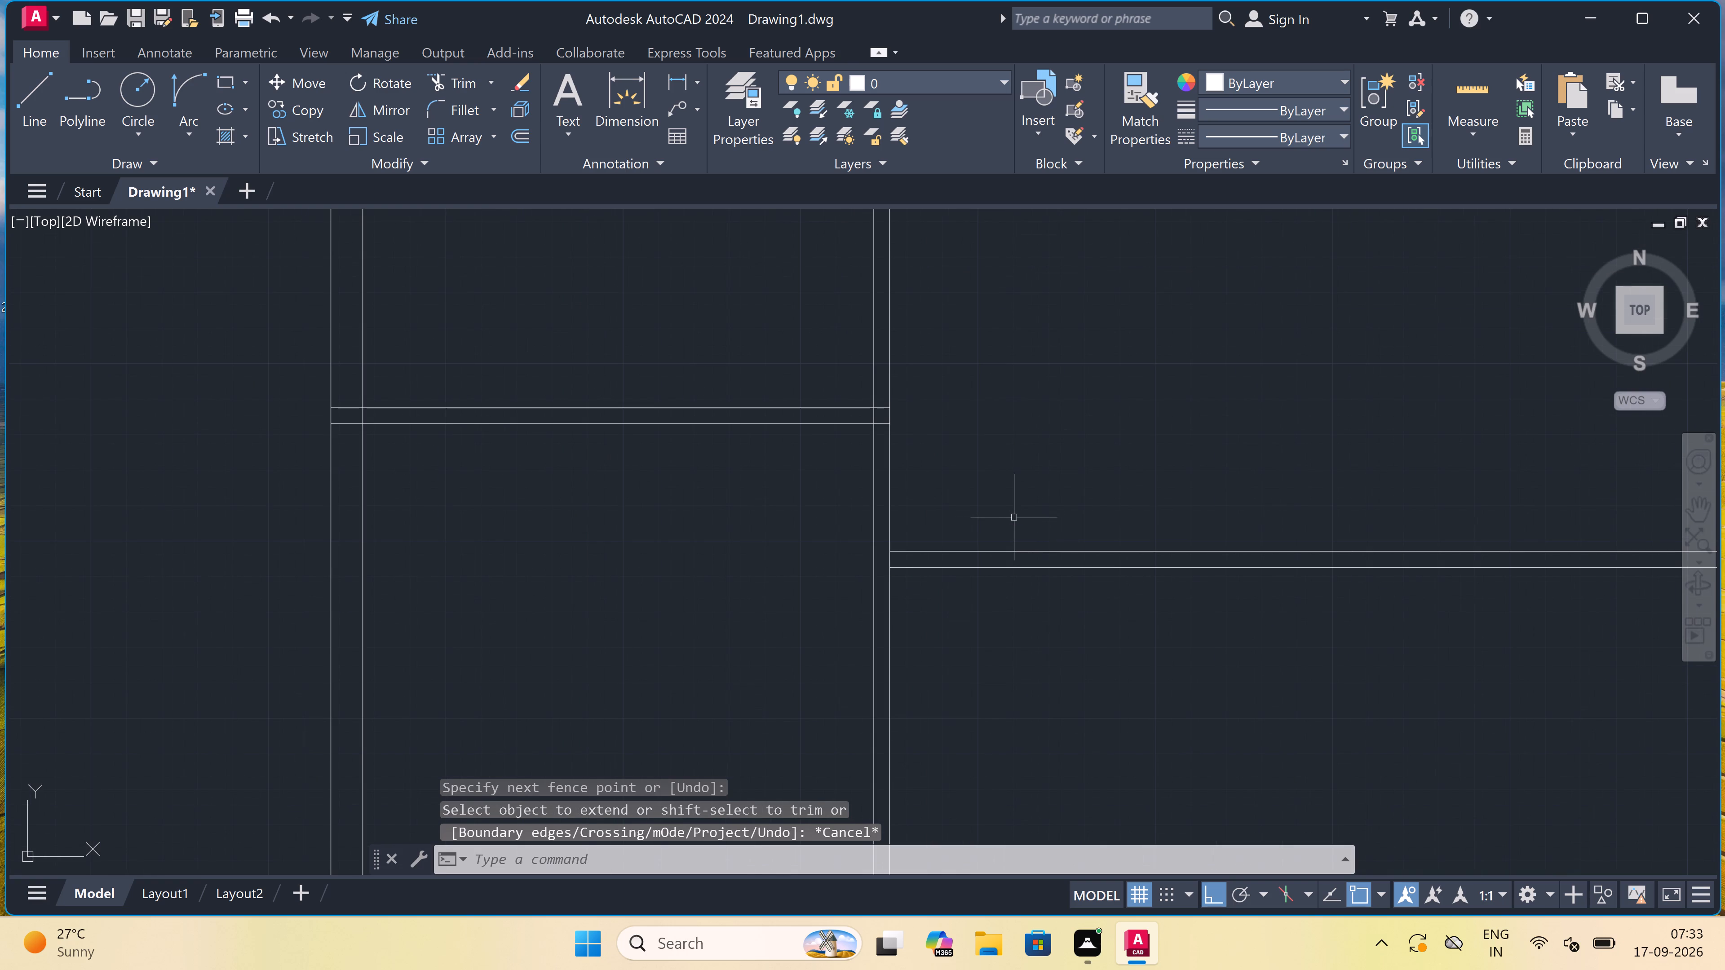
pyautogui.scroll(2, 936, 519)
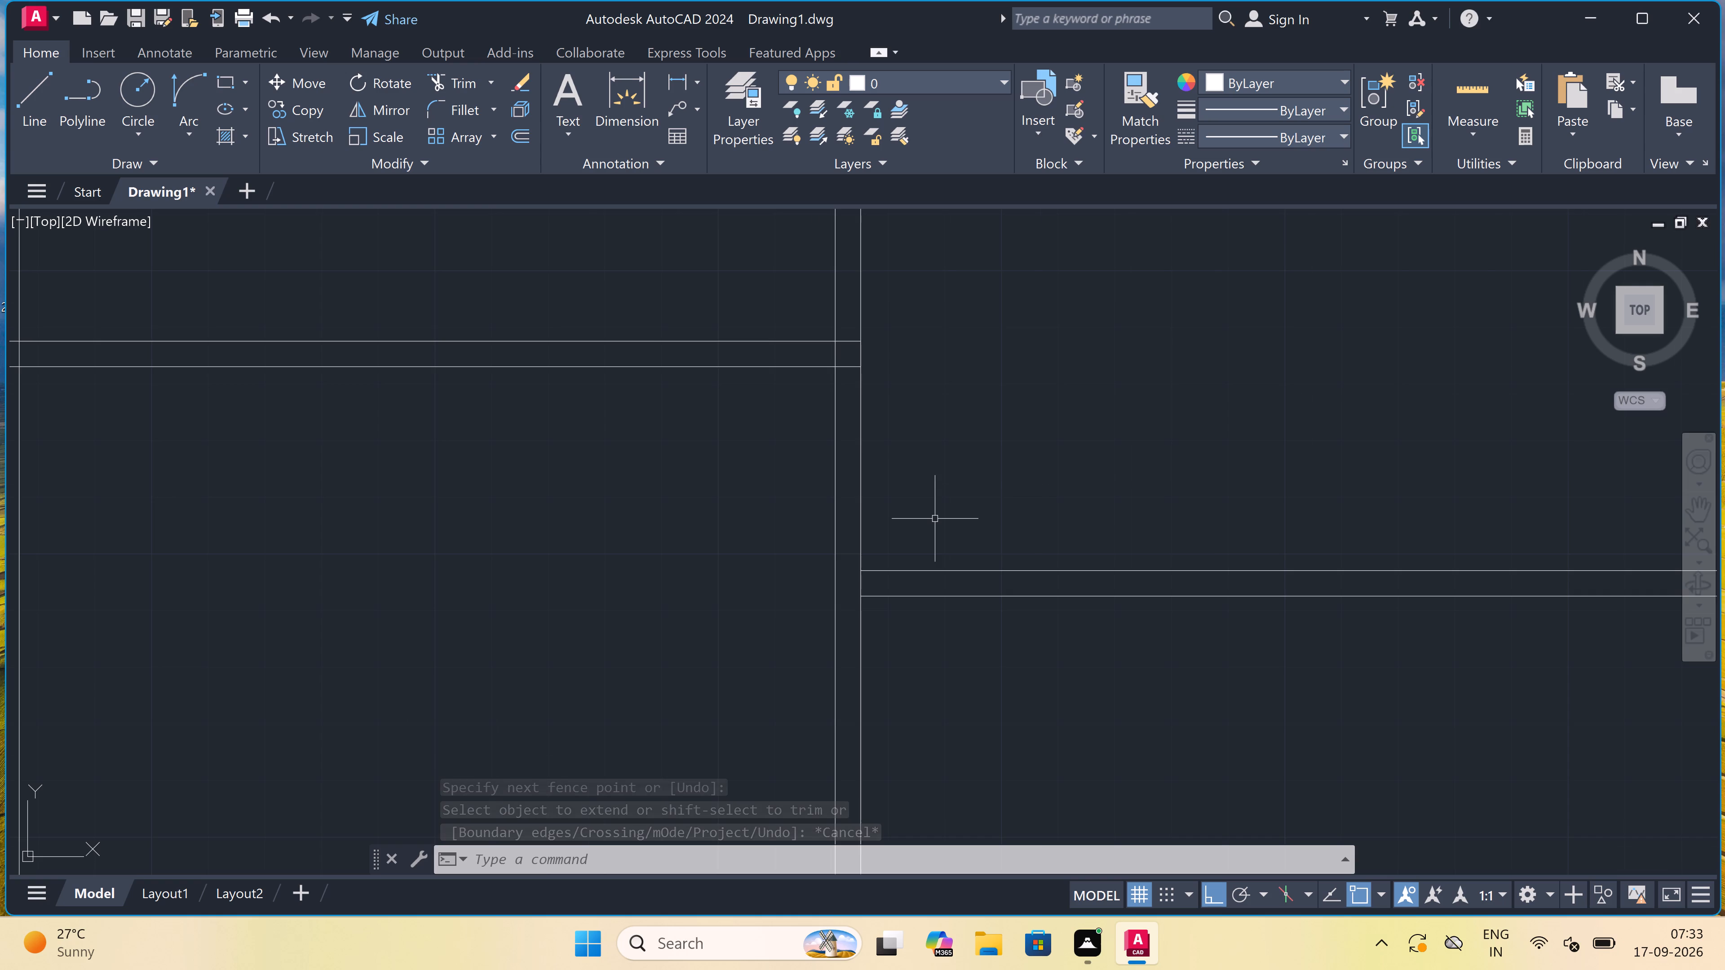
# Draw a line across the vertical partition, continuing the lower line of the horizontal partition on its right side.
pyautogui.write('l')
pyautogui.press('space')
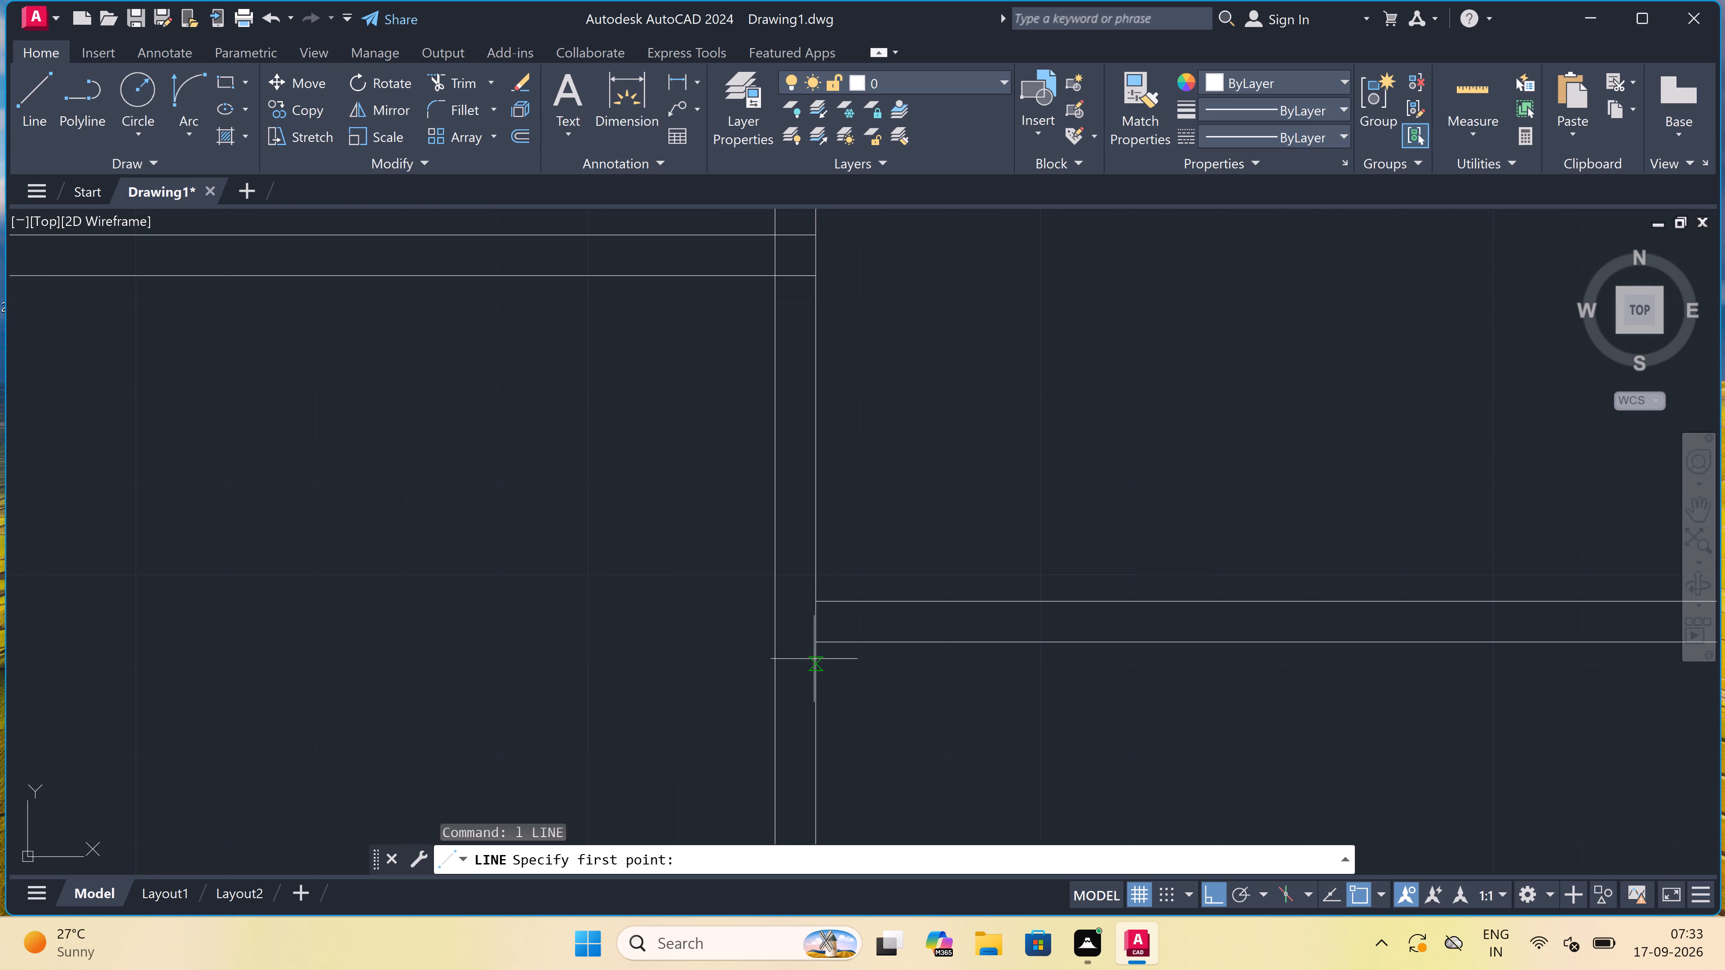
pyautogui.click(818, 639)
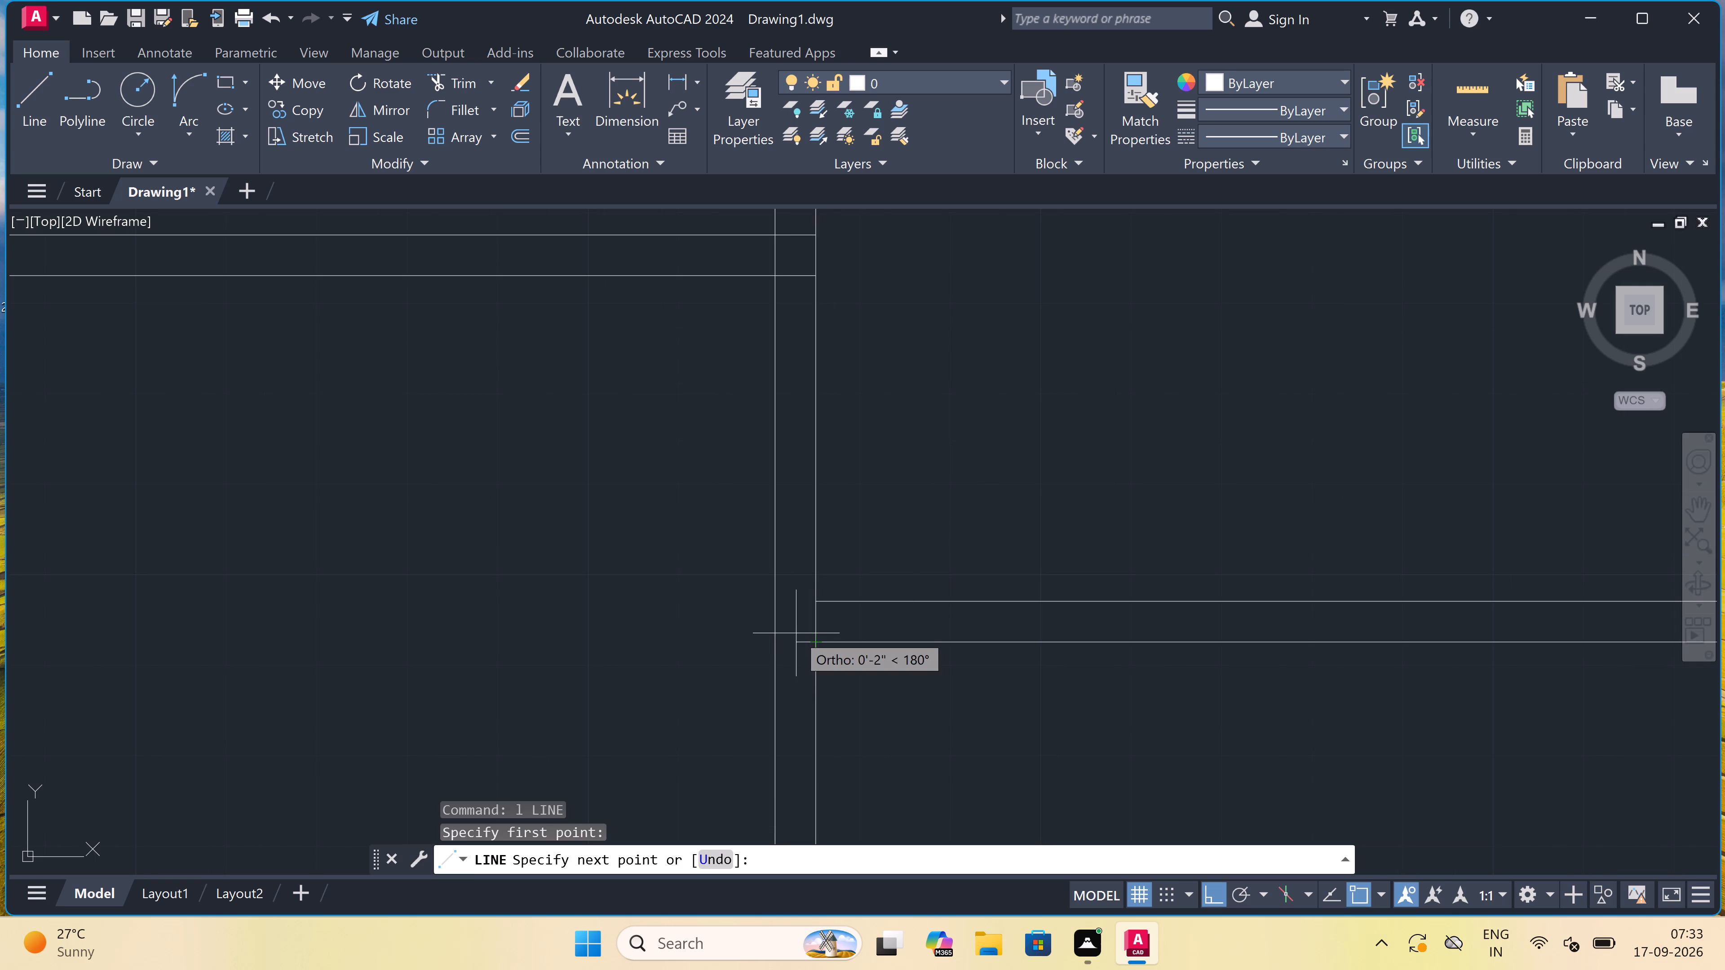
pyautogui.click(776, 646)
pyautogui.press('Escape')
# Draw two door jamb lines across the vertical partition, one just above the right horizontal partition and one just below the left horizontal partition.
pyautogui.press('space')
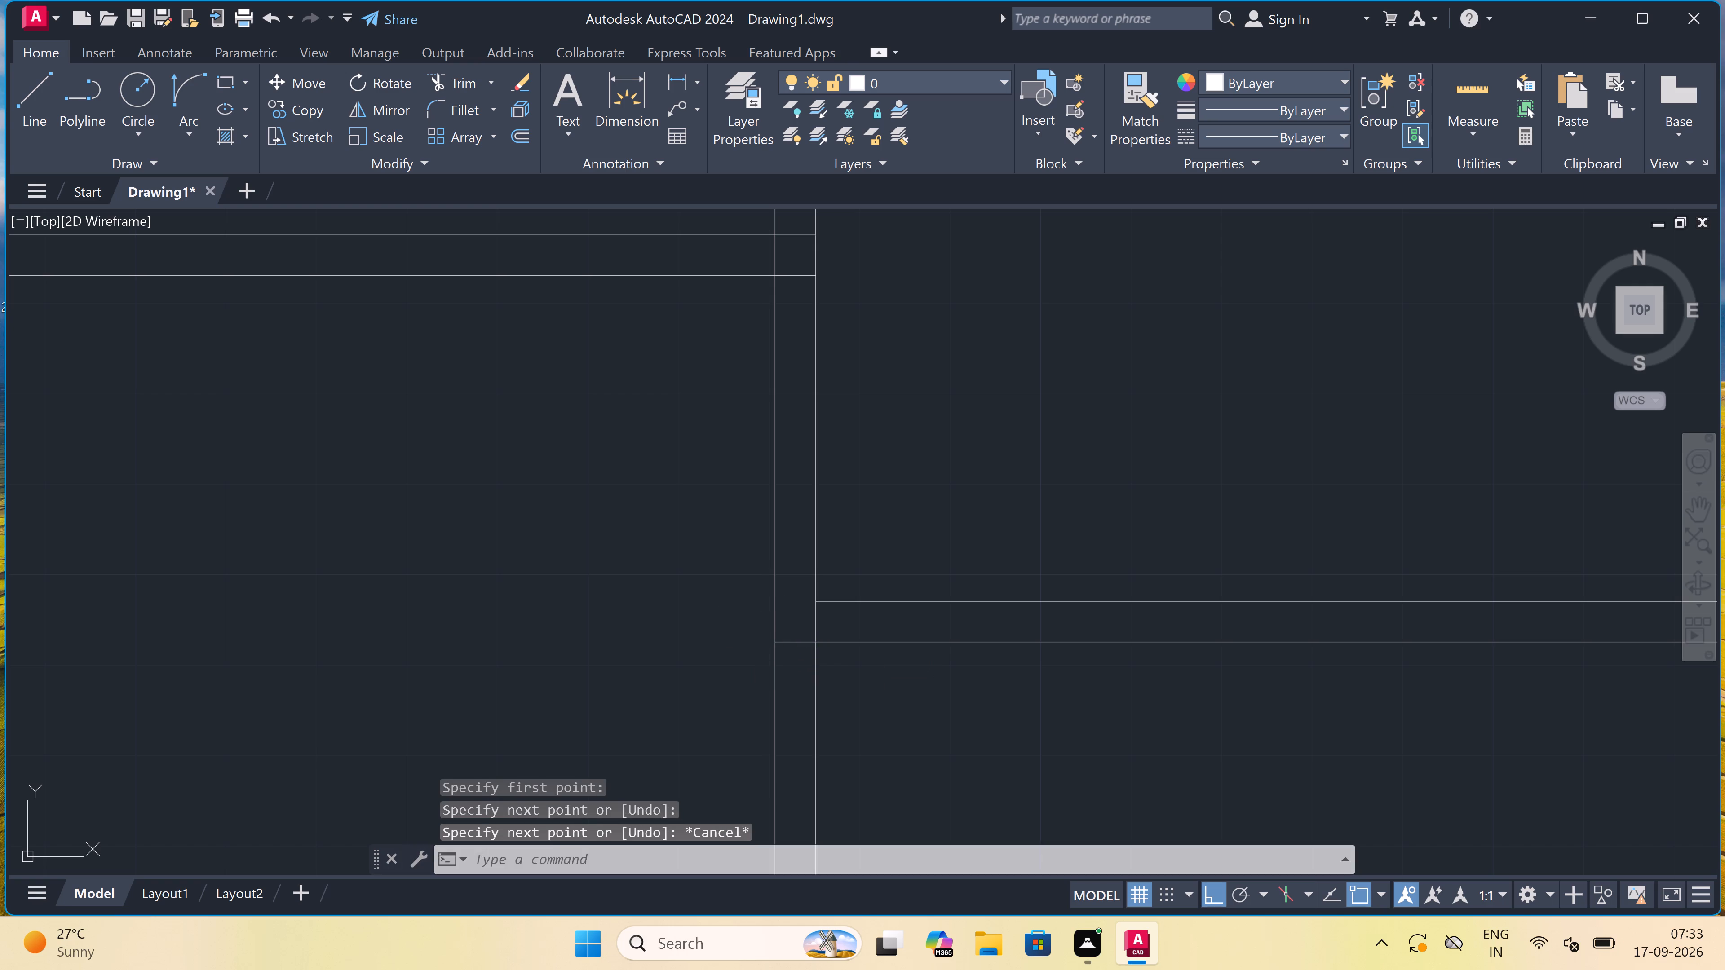
pyautogui.click(771, 586)
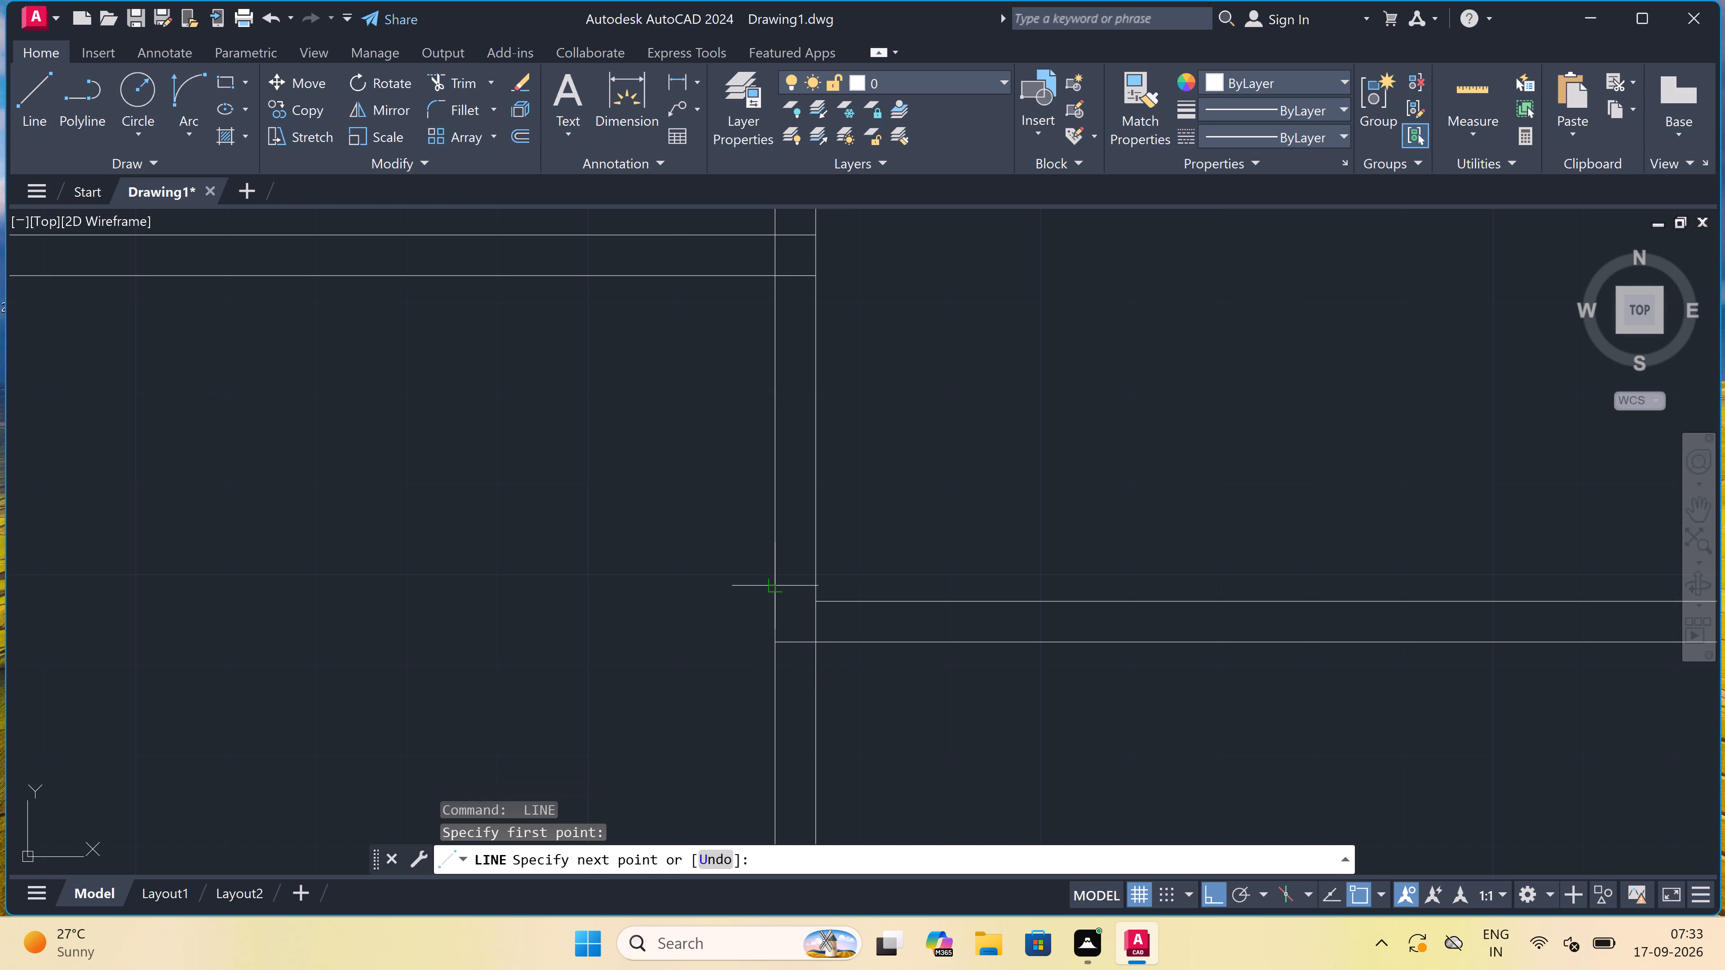
pyautogui.click(815, 591)
pyautogui.press('Escape')
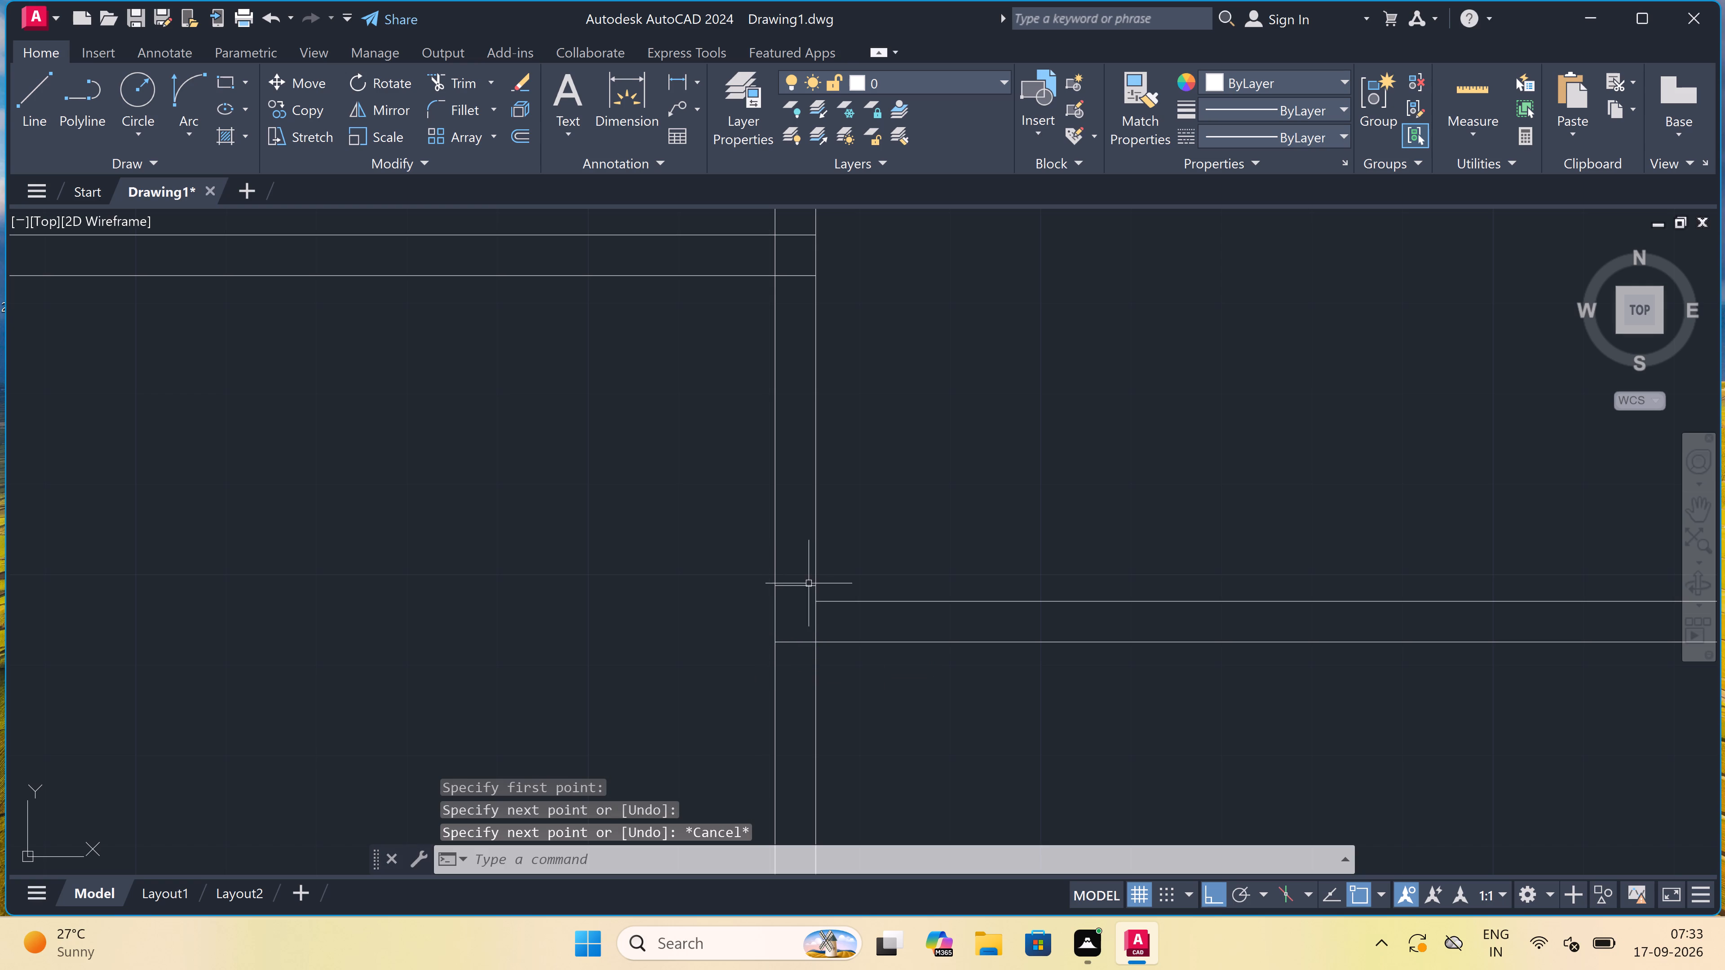
pyautogui.press('space')
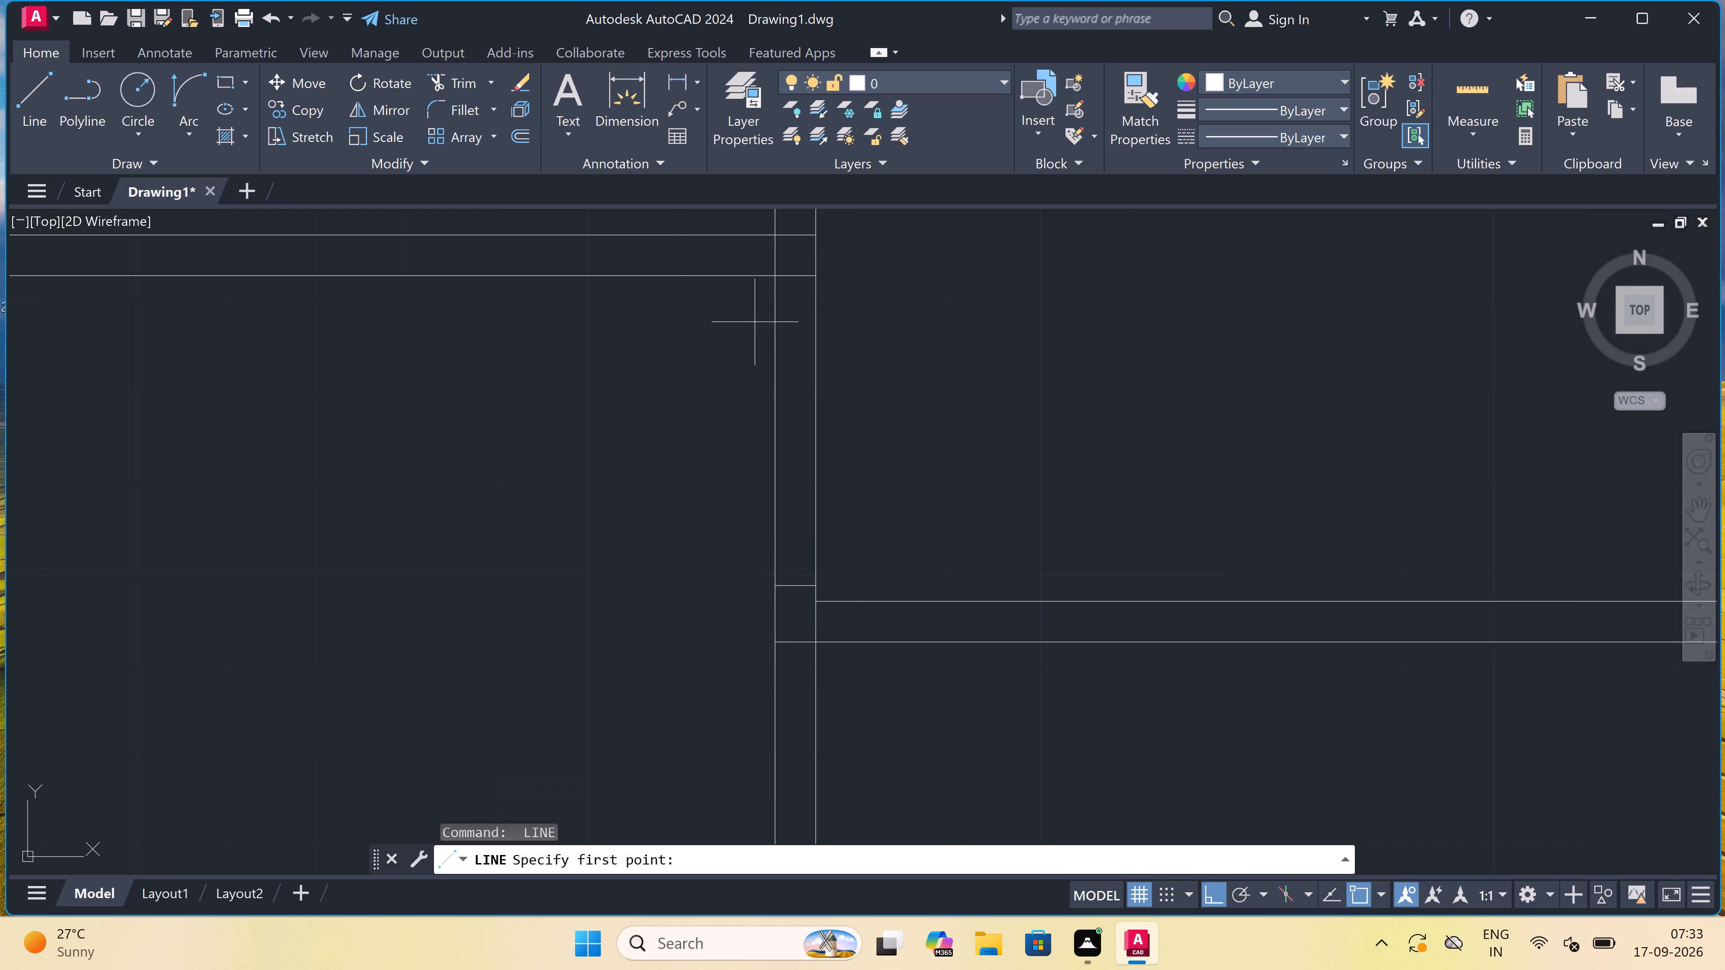
pyautogui.doubleClick(775, 306)
pyautogui.click(819, 306)
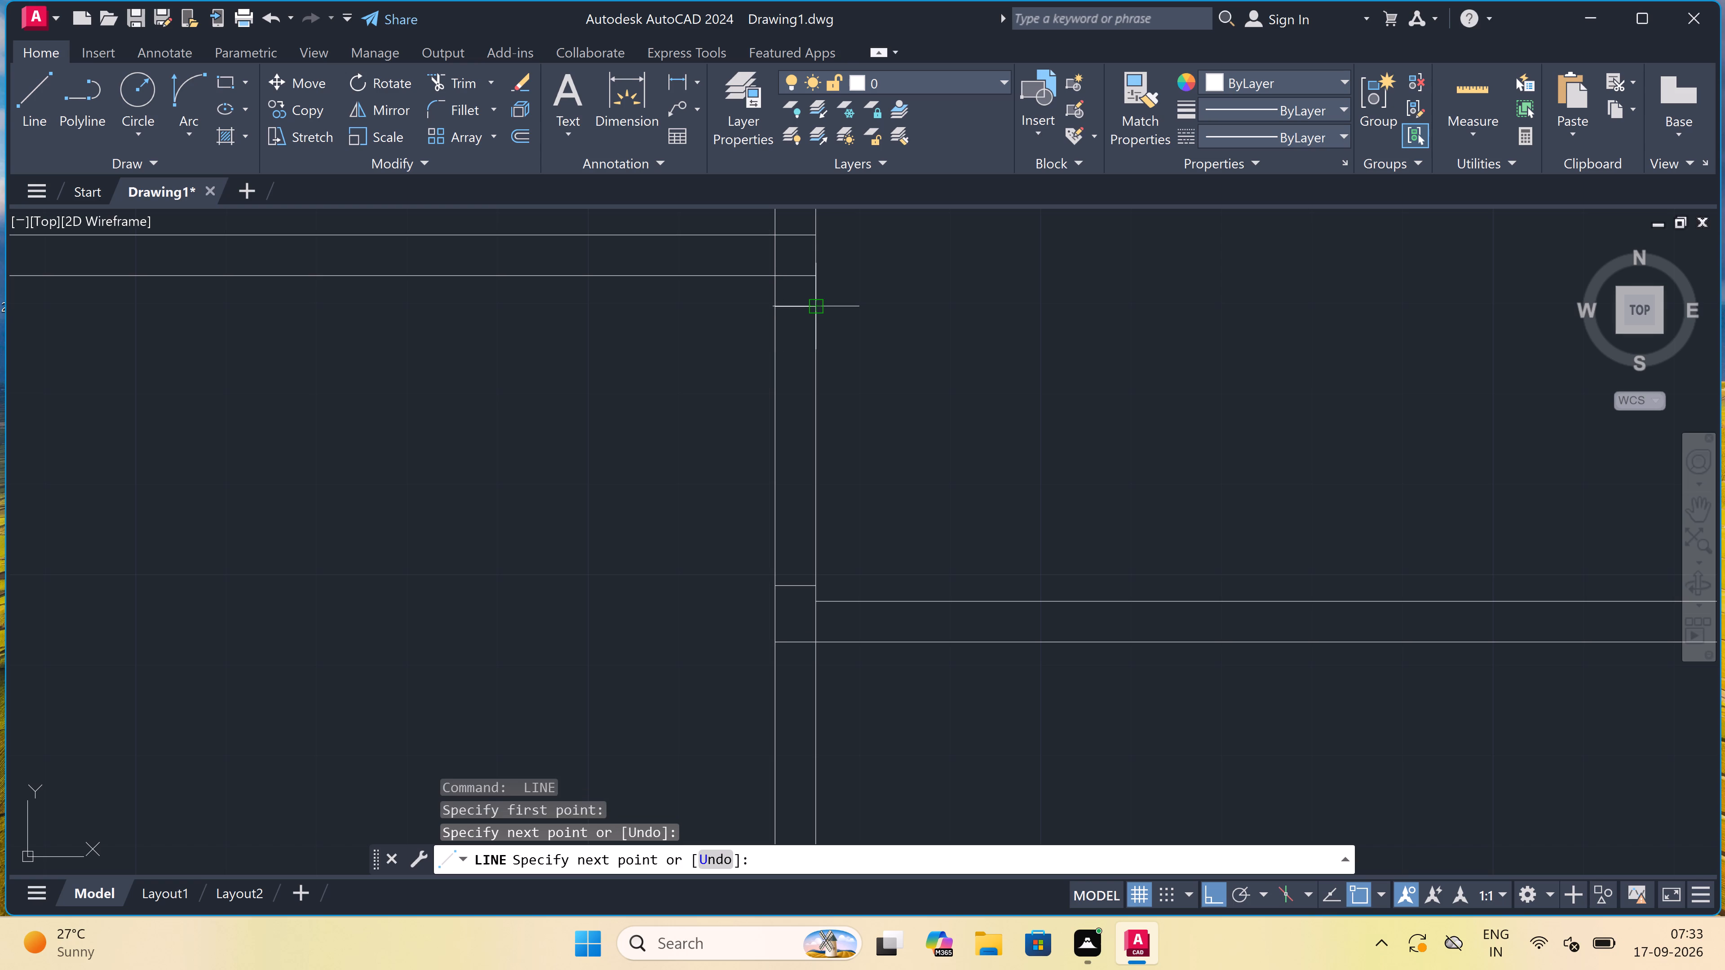
pyautogui.press('Escape')
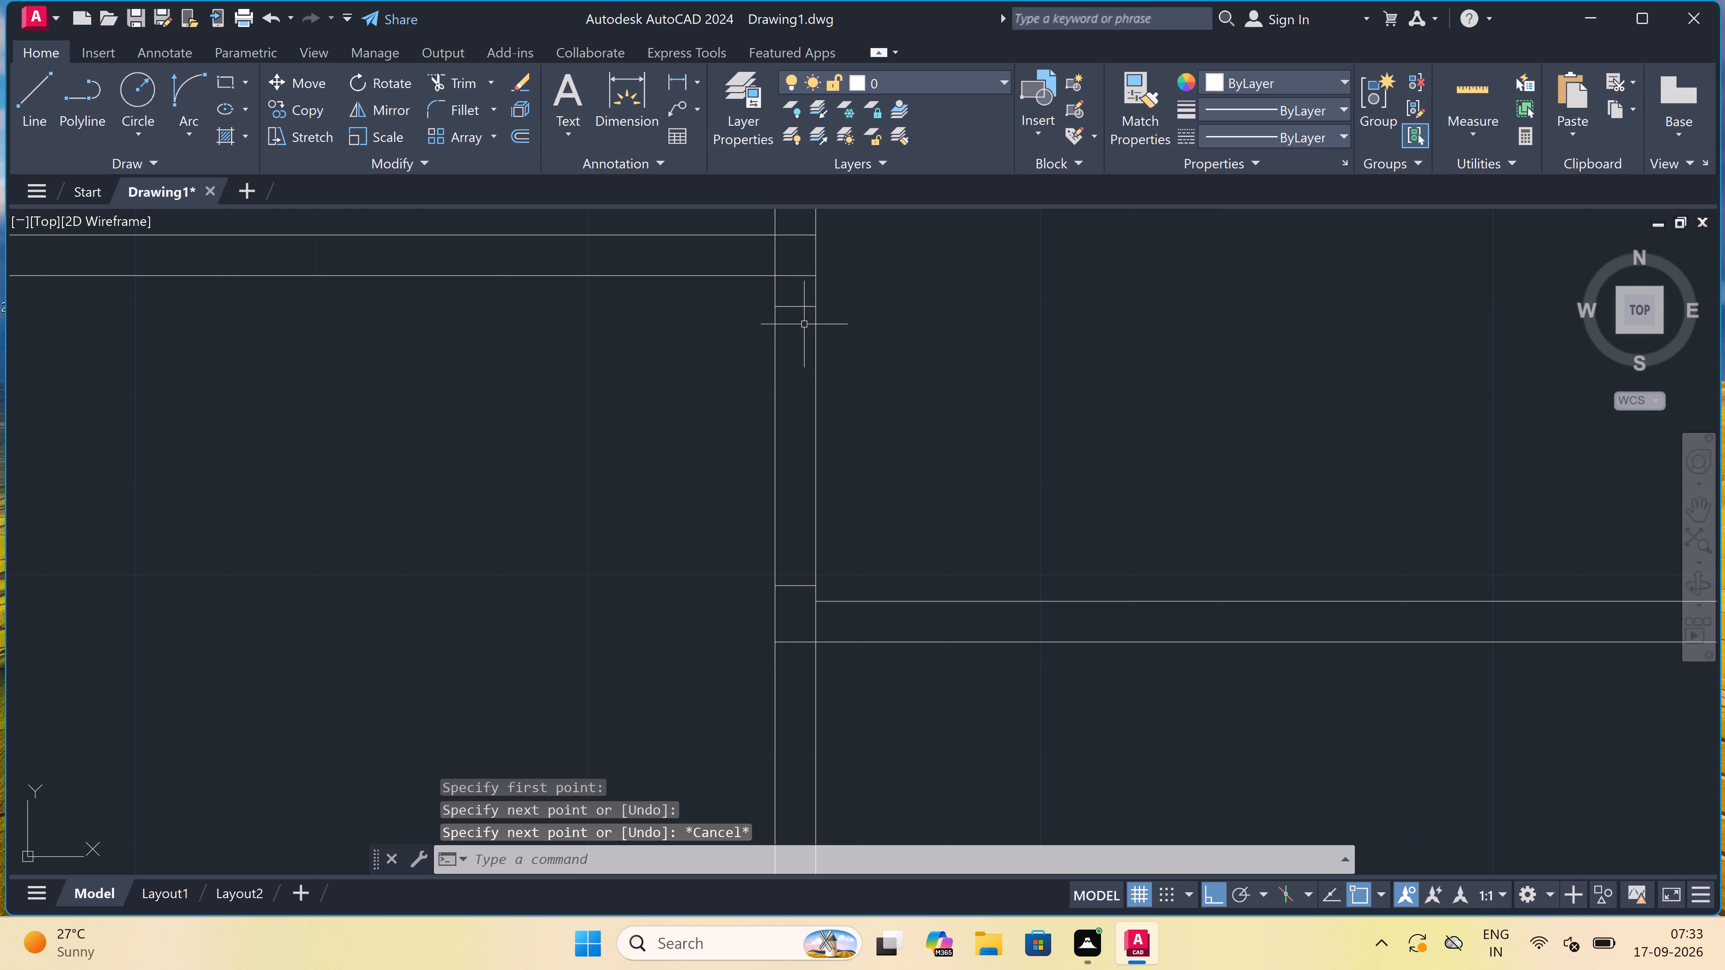
# From the lower jamb line's midpoint, draw a 2" line upward and a 3' door leaf line to the right.
pyautogui.press('space')
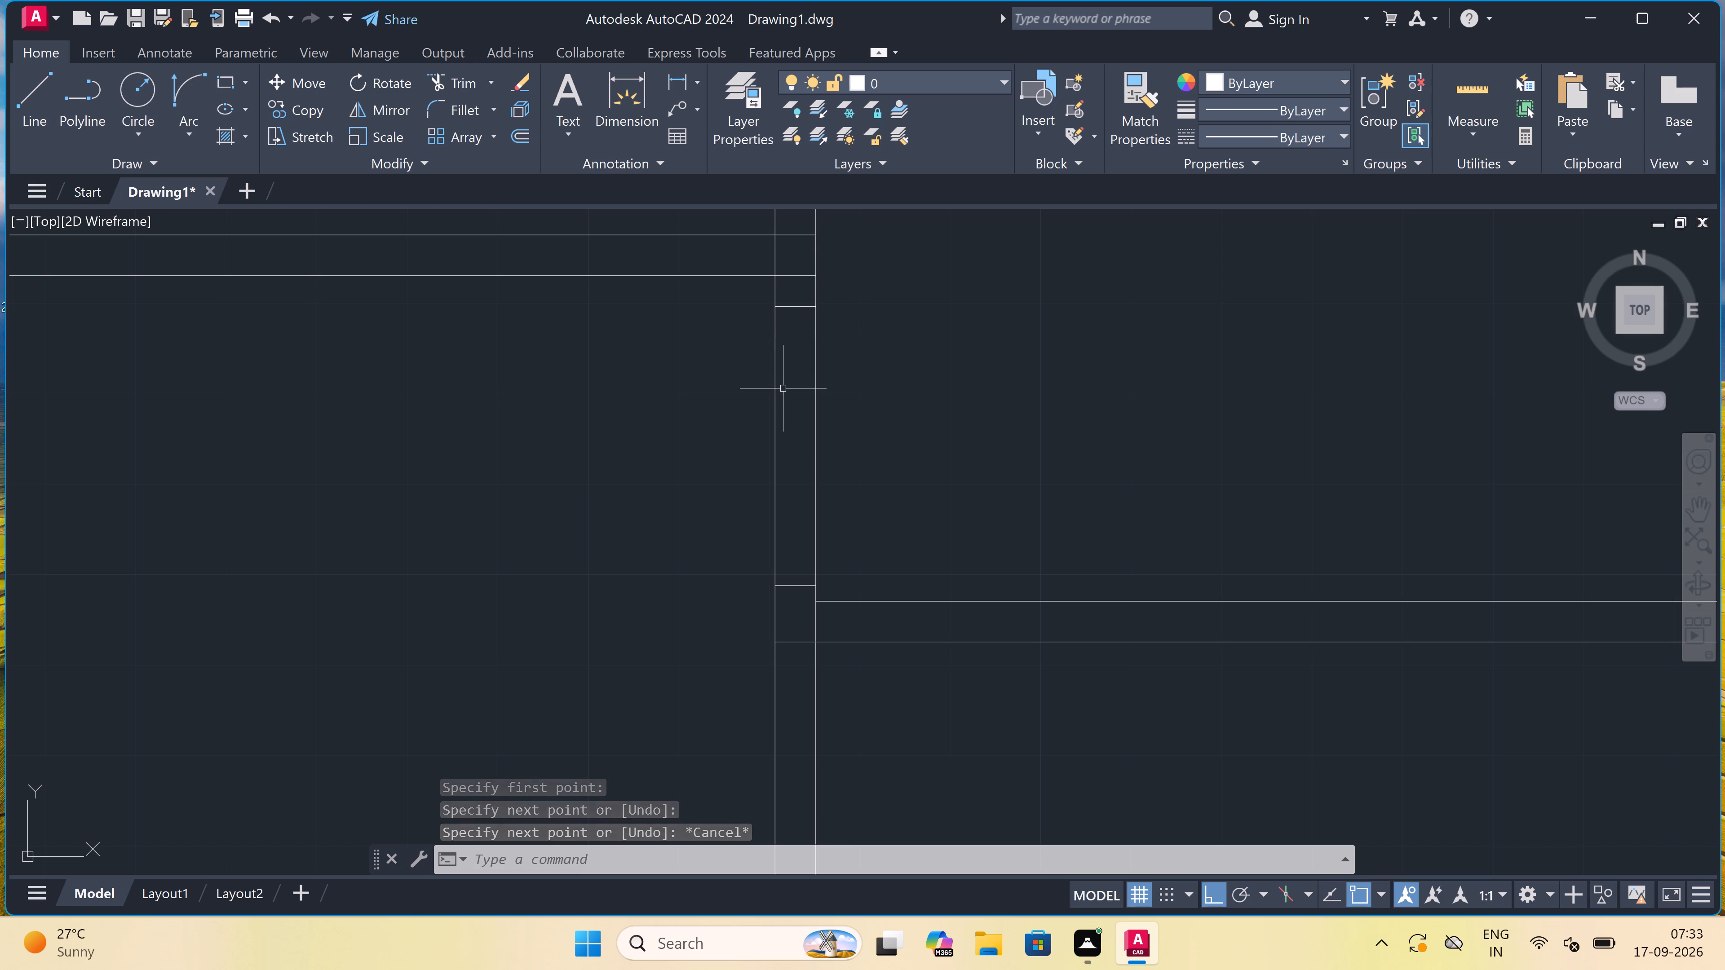
pyautogui.click(792, 588)
pyautogui.write('2"')
pyautogui.press('space')
pyautogui.write("3'")
pyautogui.press('space')
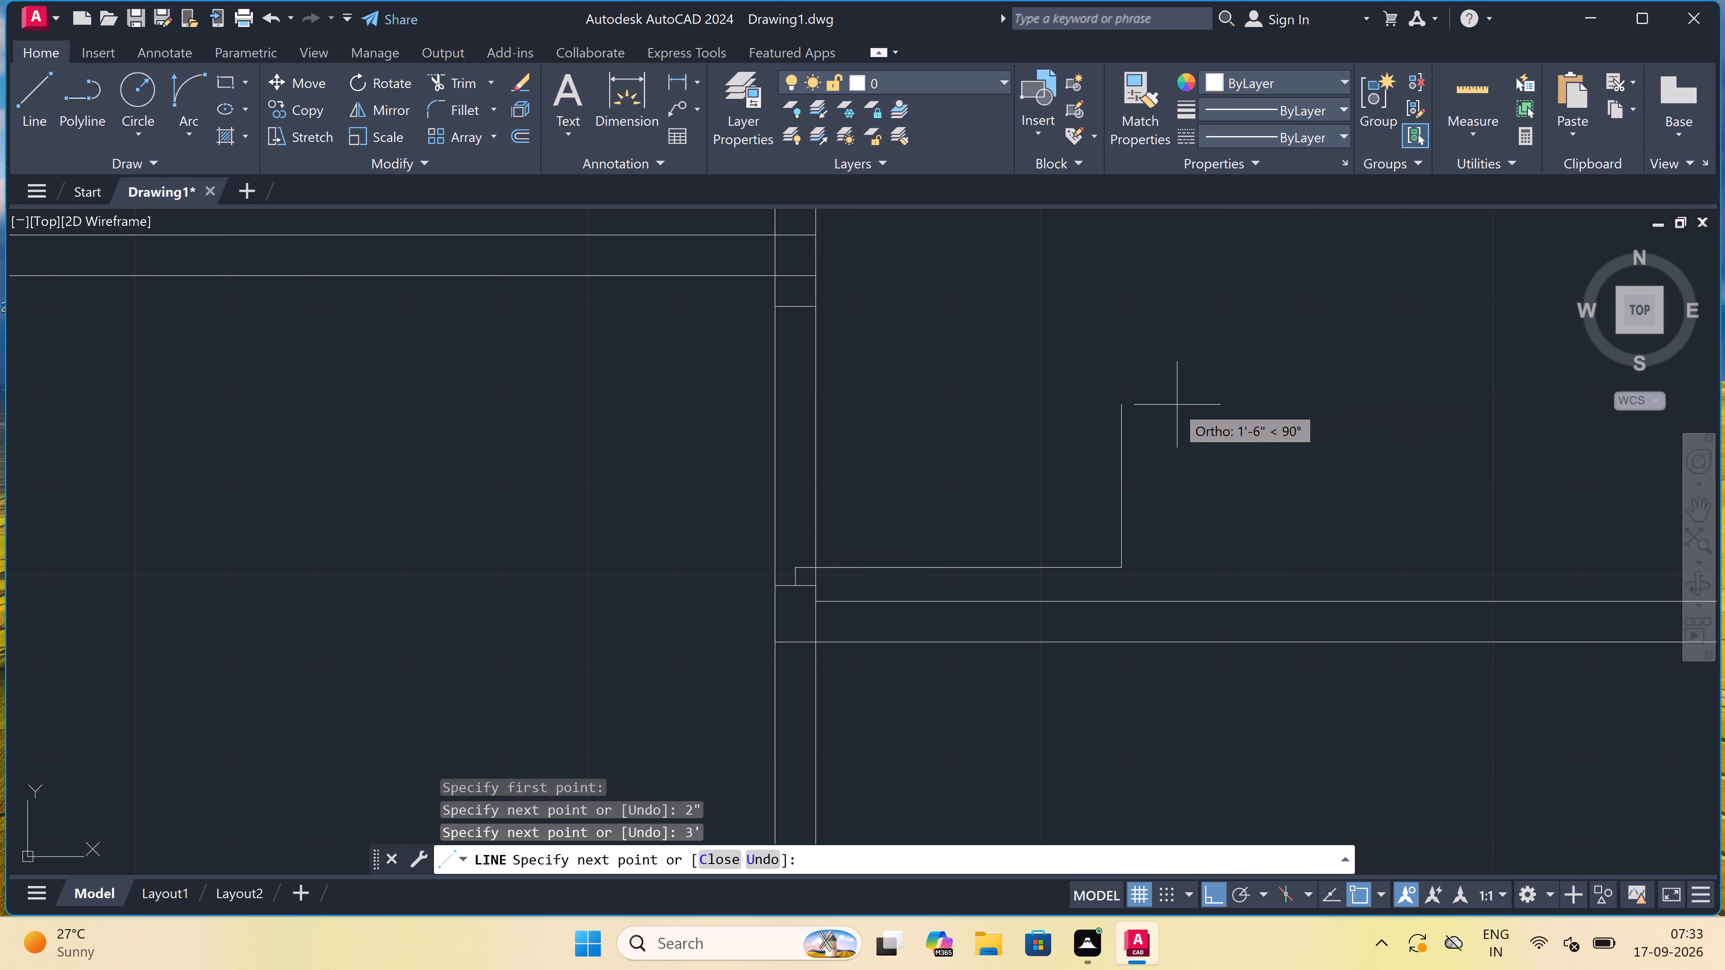
pyautogui.press('Escape')
# Draw a 2" line downward from the midpoint of the upper jamb line.
pyautogui.press('space')
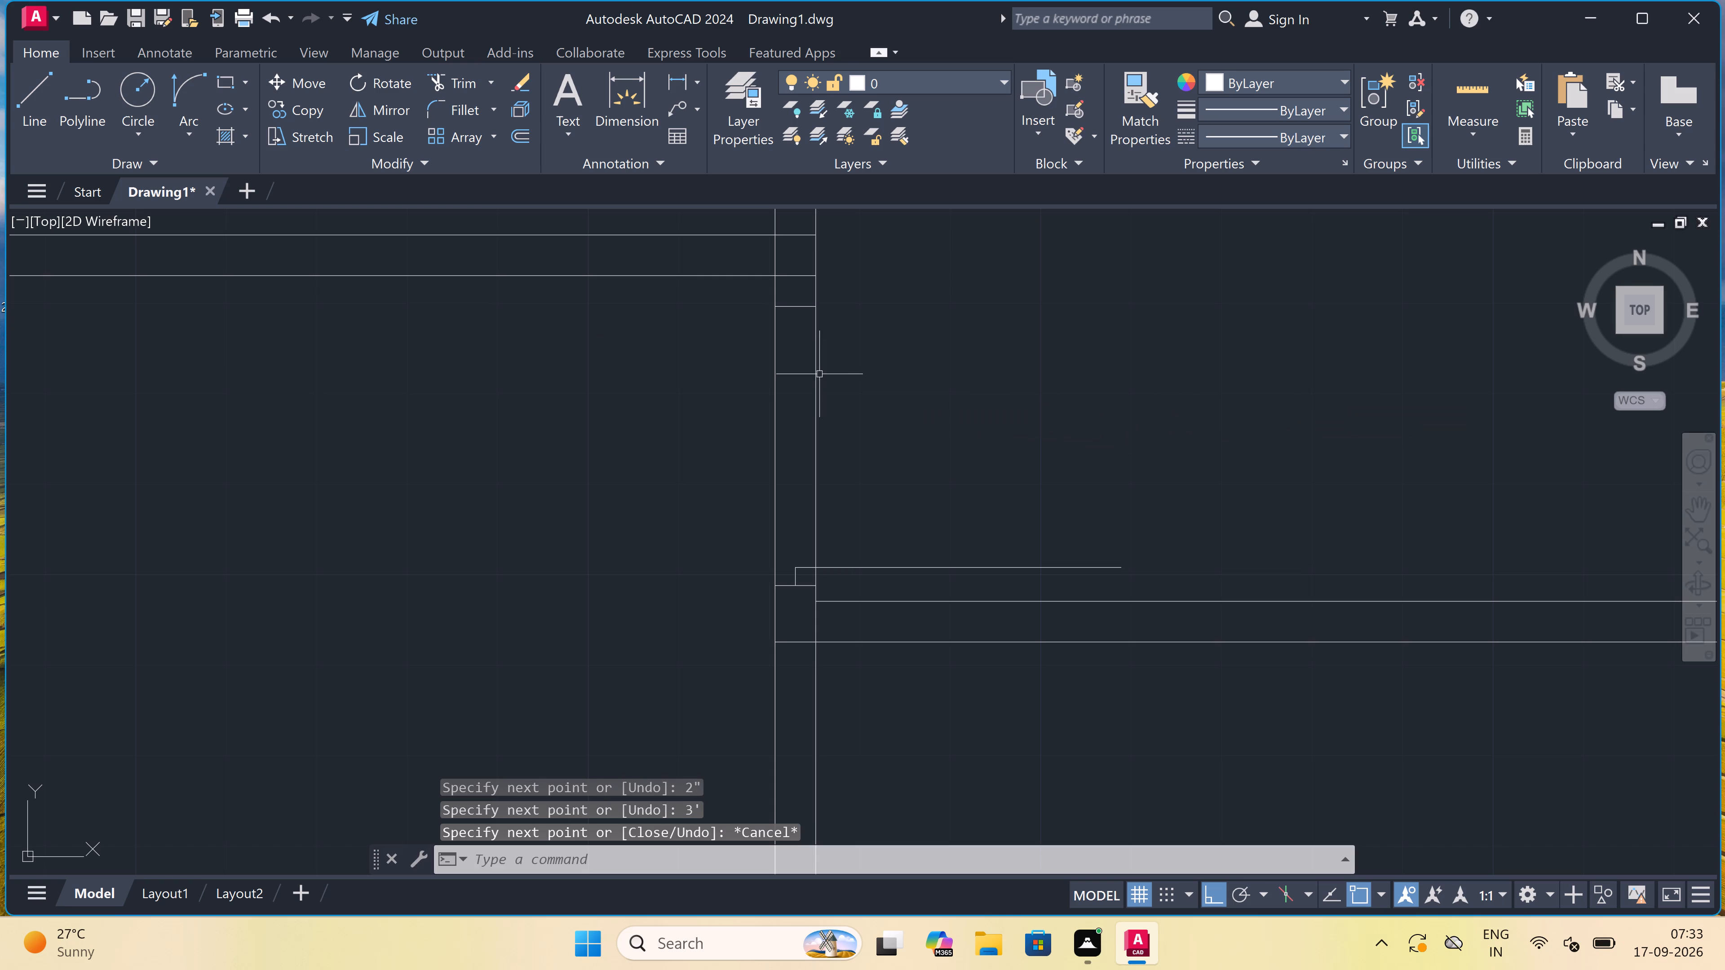
pyautogui.click(792, 306)
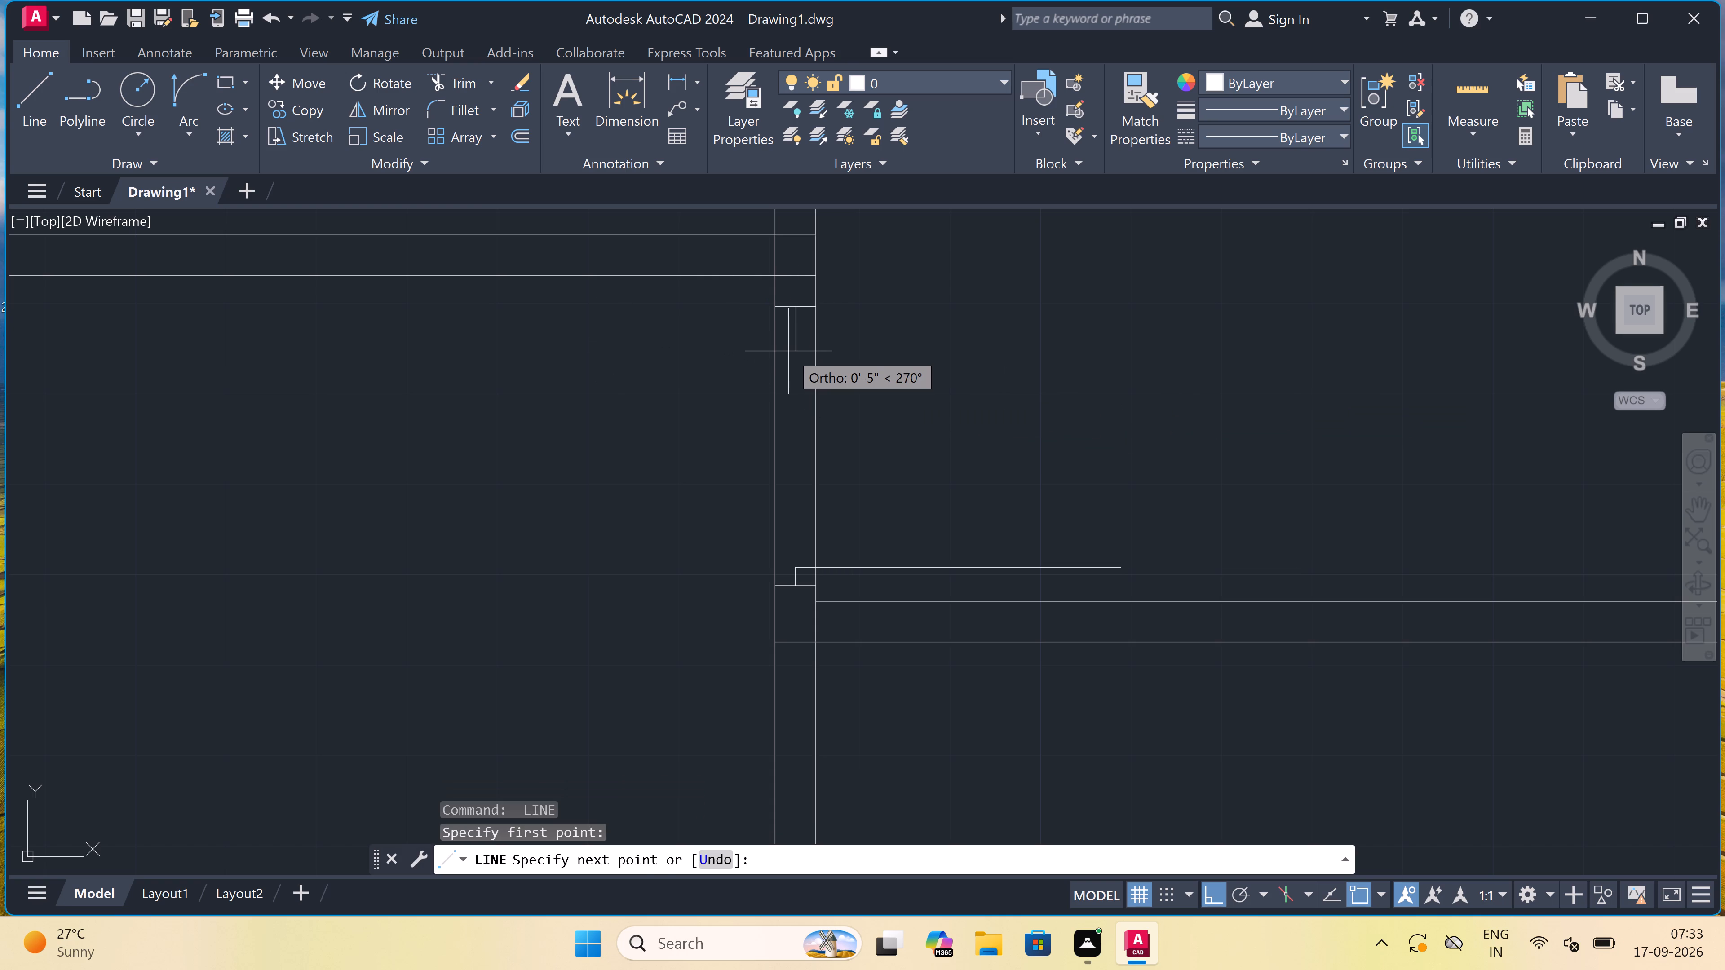
pyautogui.write('2"')
pyautogui.press('space')
pyautogui.press('Escape')
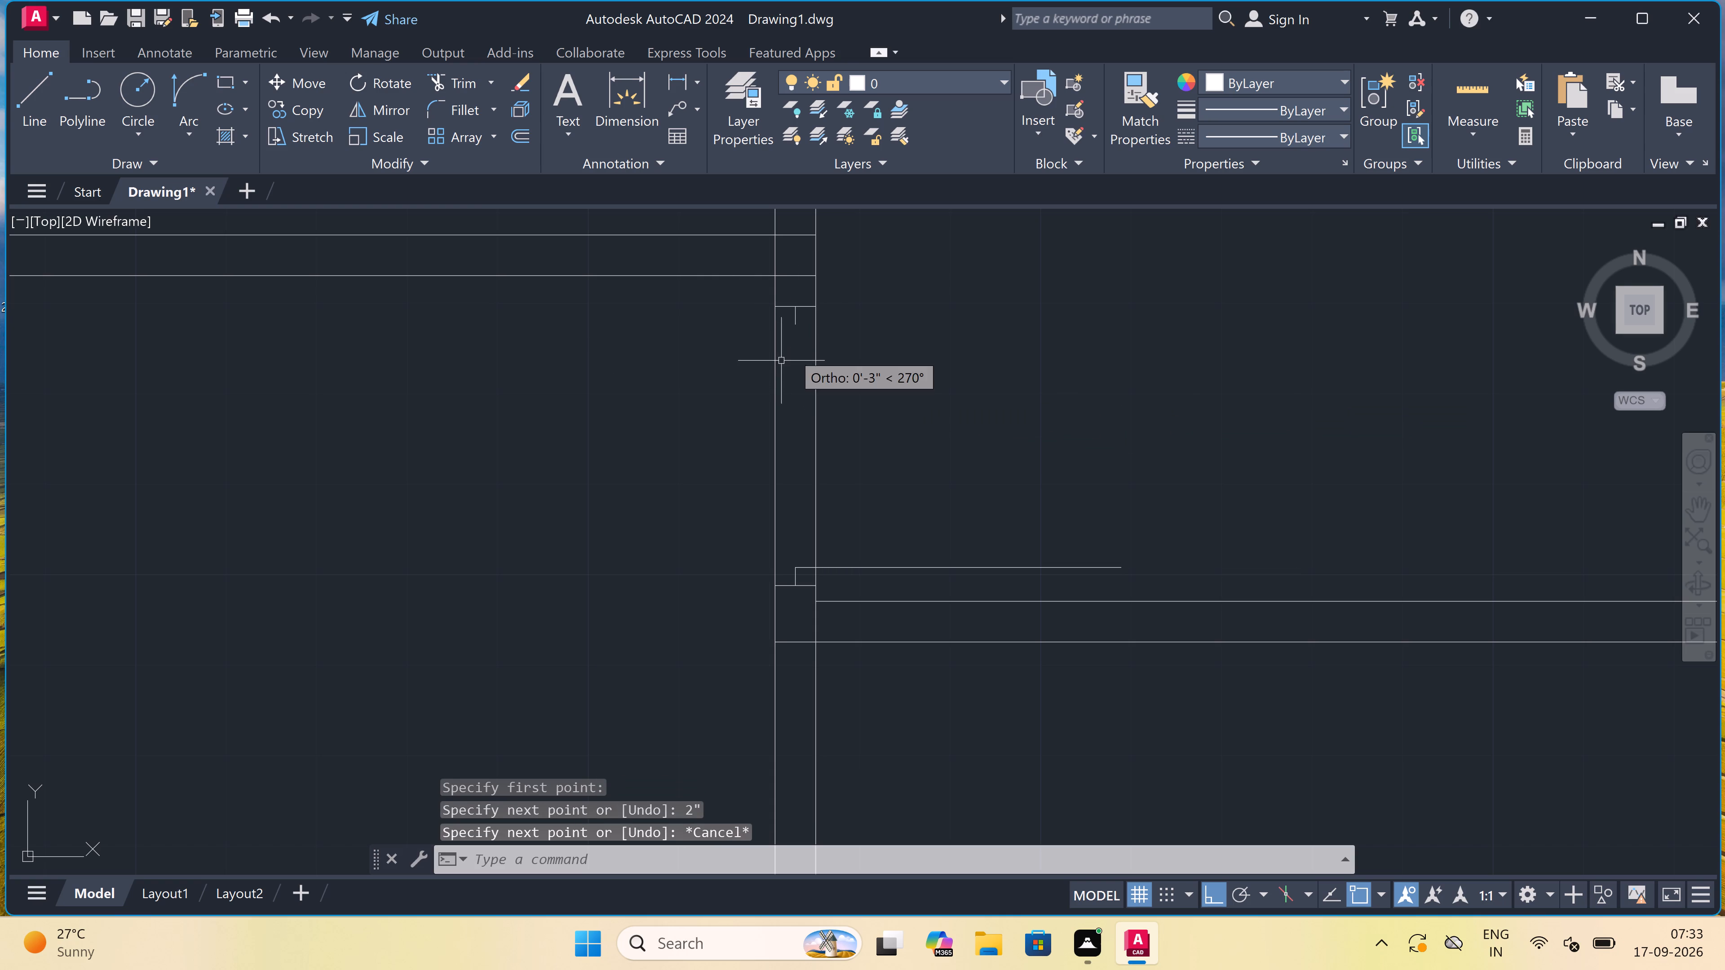
# Draw the door swing arc from the free end of the leaf to the end of the upper 2" jamb line.
pyautogui.click(182, 84)
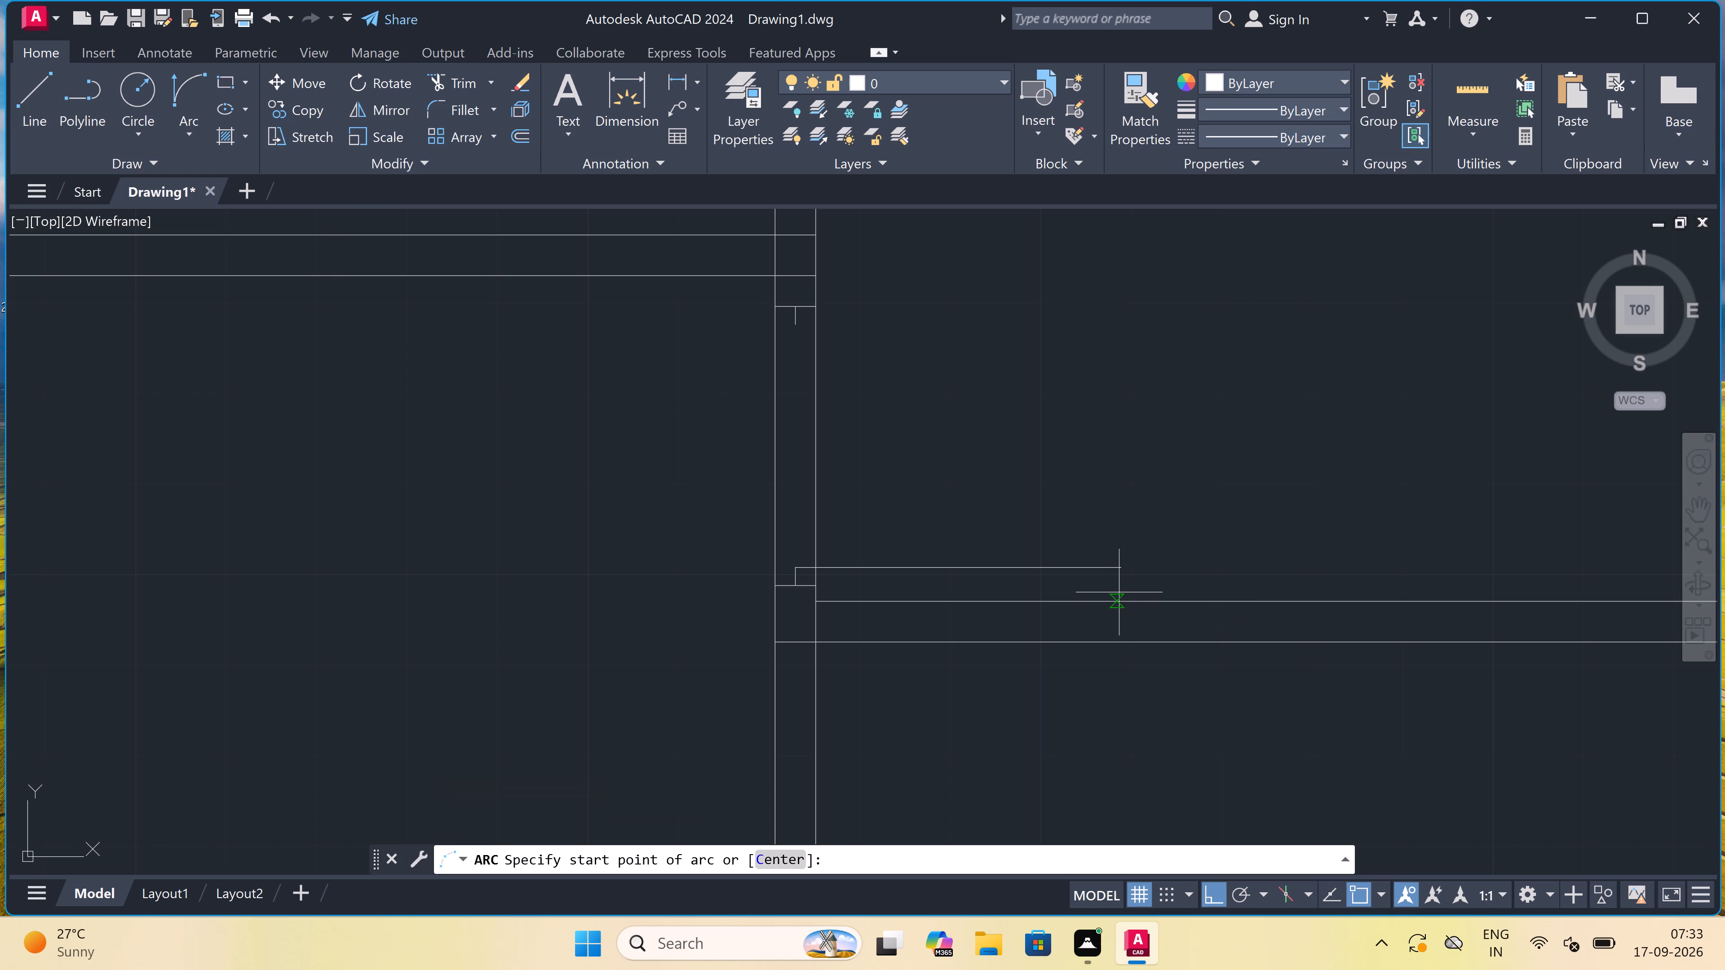
pyautogui.click(1118, 572)
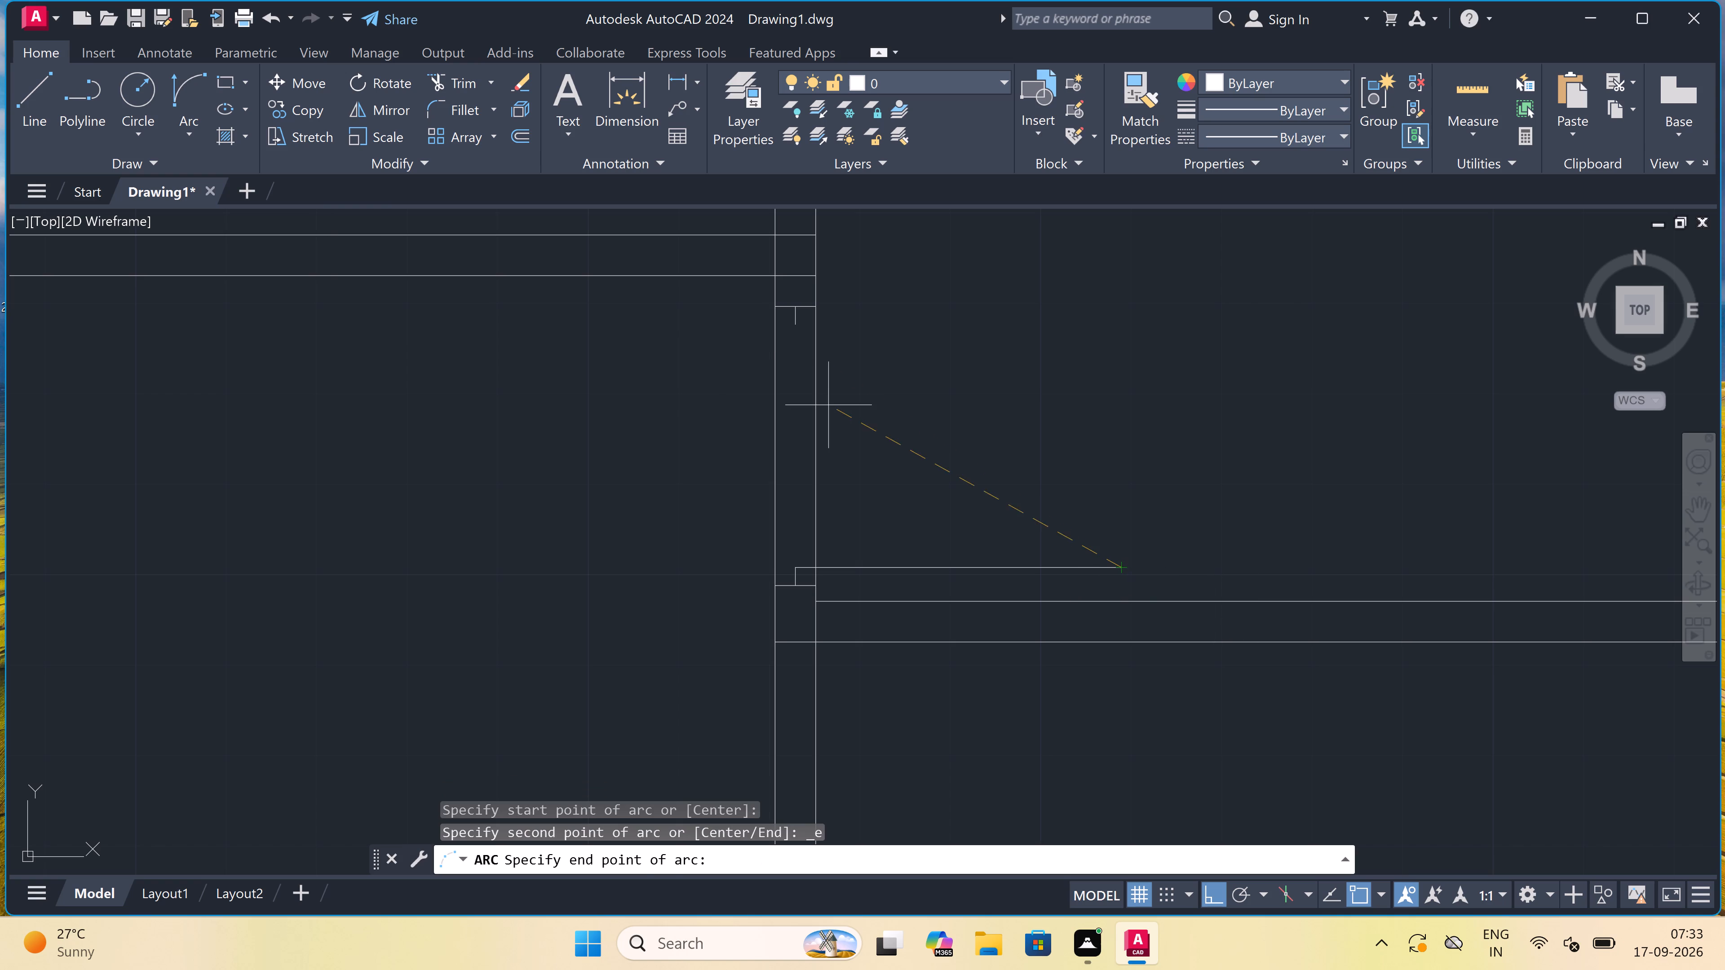
pyautogui.click(795, 329)
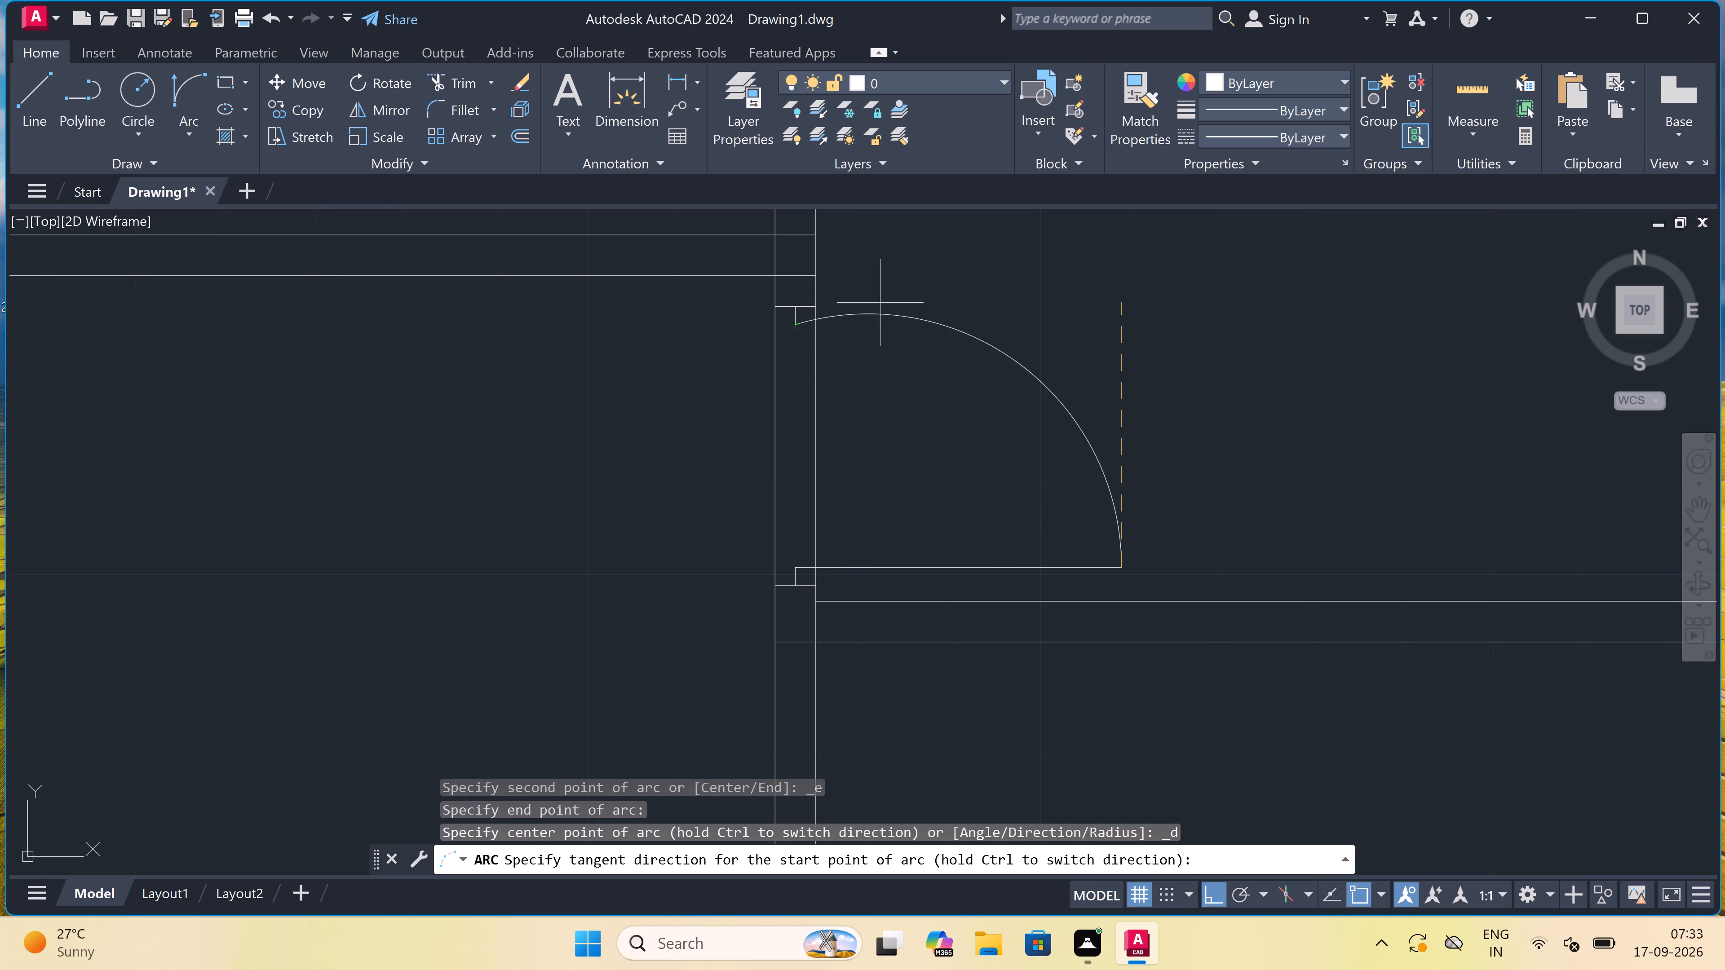
pyautogui.click(939, 264)
# Trim both vertical partition lines between the jambs to open the doorway.
pyautogui.write('tr')
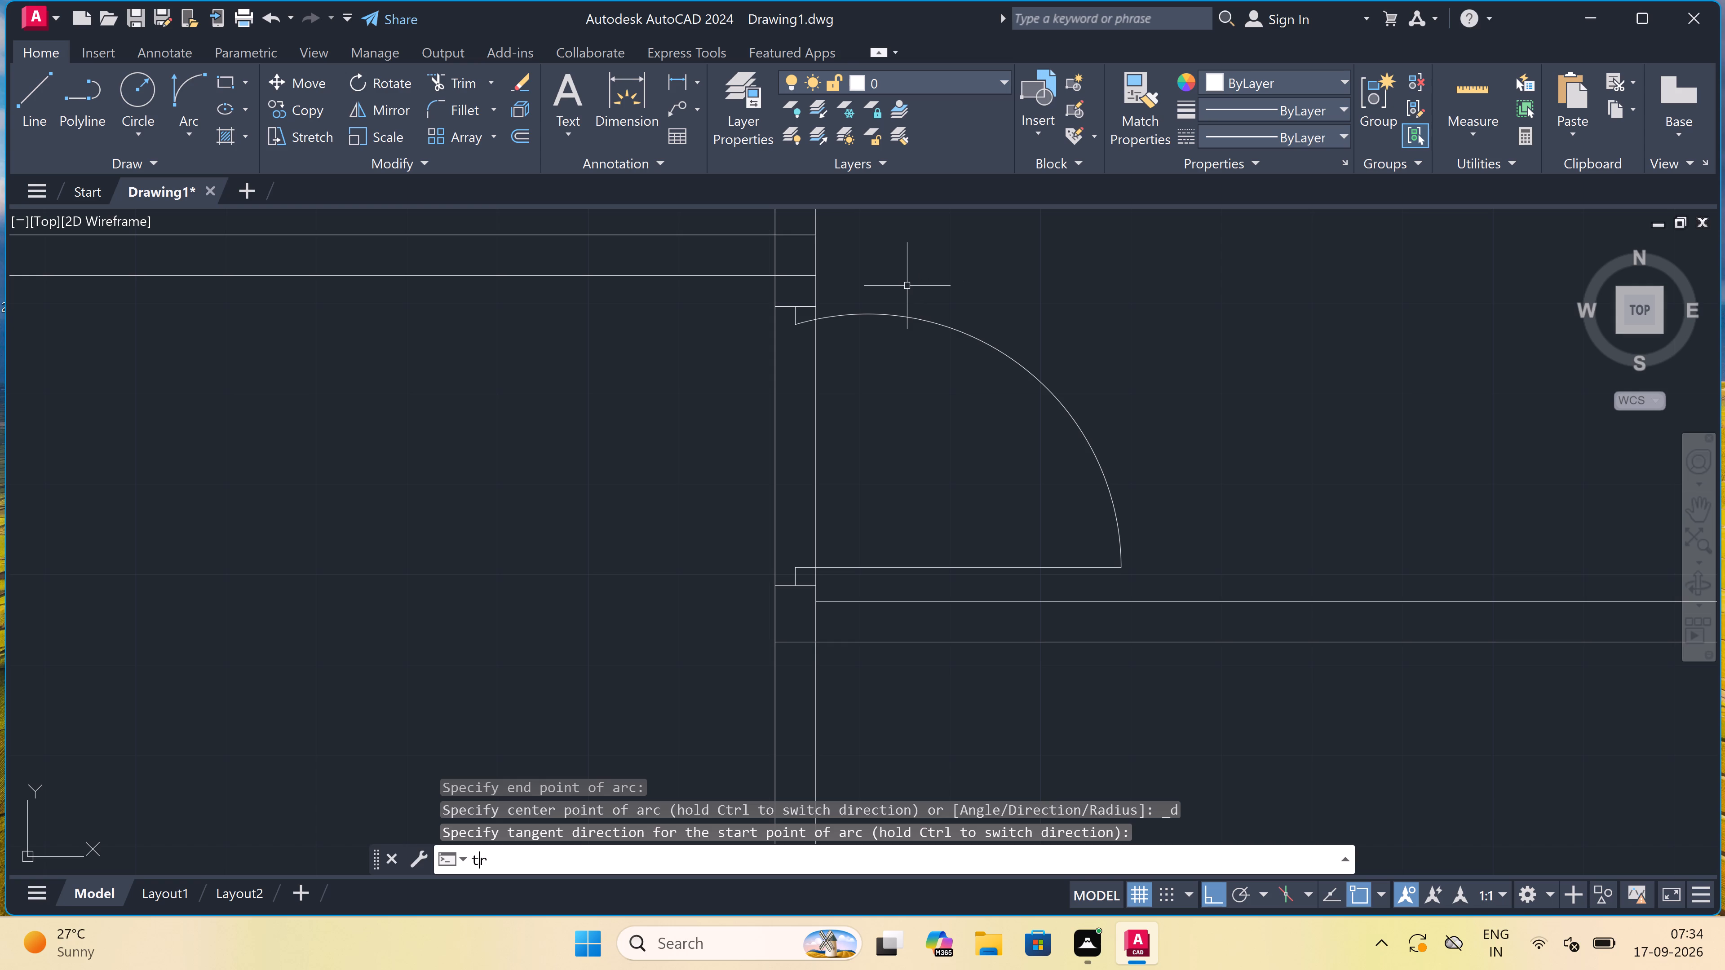
pyautogui.press('space')
pyautogui.moveTo(885, 380); pyautogui.dragTo(880, 386)
pyautogui.click(629, 529)
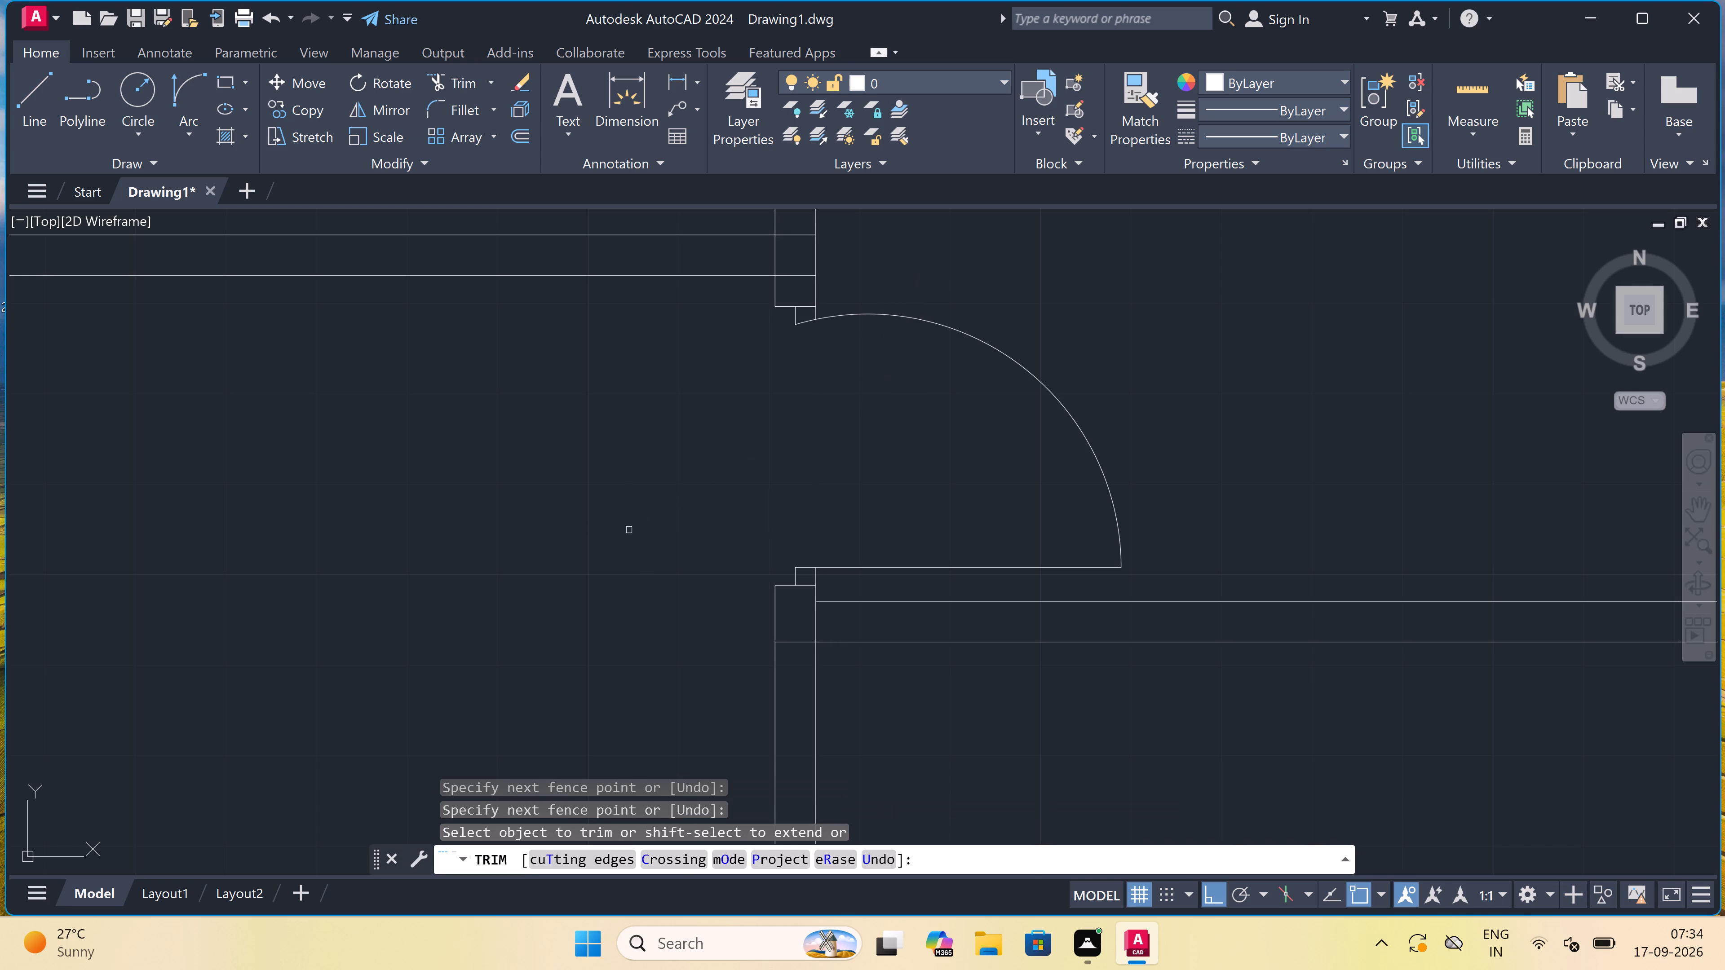
# Trim the vertical partition's right line between the two lines of the right horizontal partition.
pyautogui.moveTo(804, 612); pyautogui.dragTo(810, 613)
pyautogui.click(810, 613)
pyautogui.click(828, 616)
# Trim the overlapping line segments where the left horizontal partition meets the vertical partition above the new door, leaving an open junction.
pyautogui.scroll(-2, 823, 624)
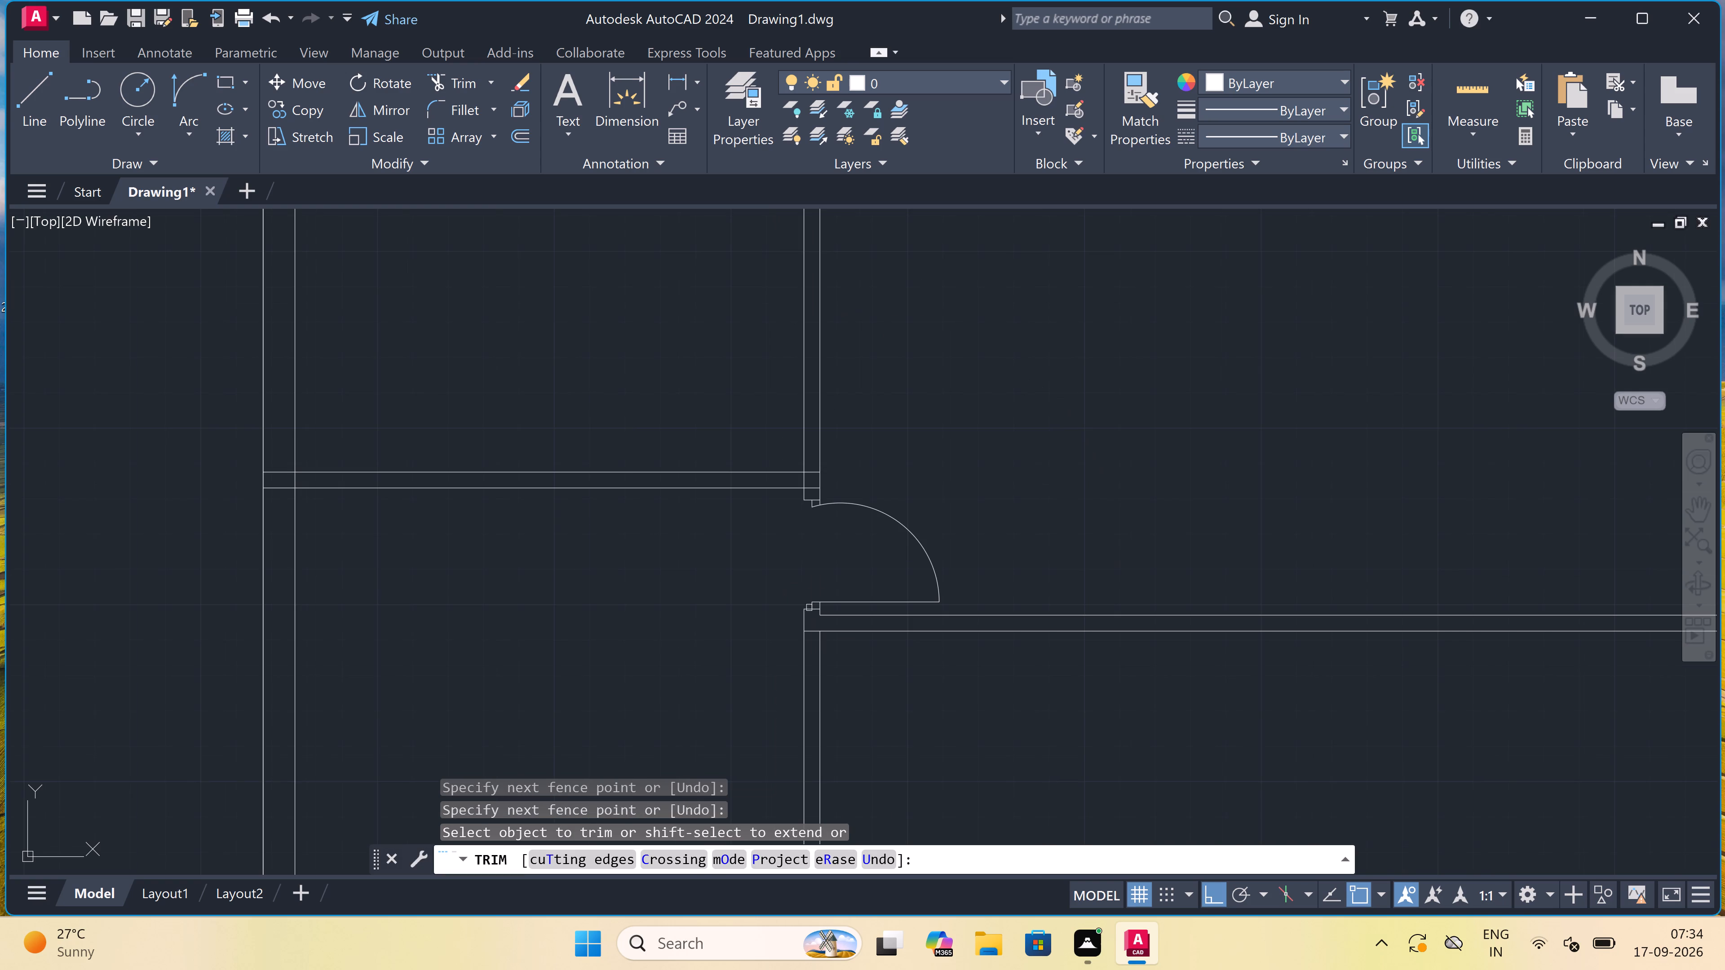
pyautogui.scroll(4, 797, 474)
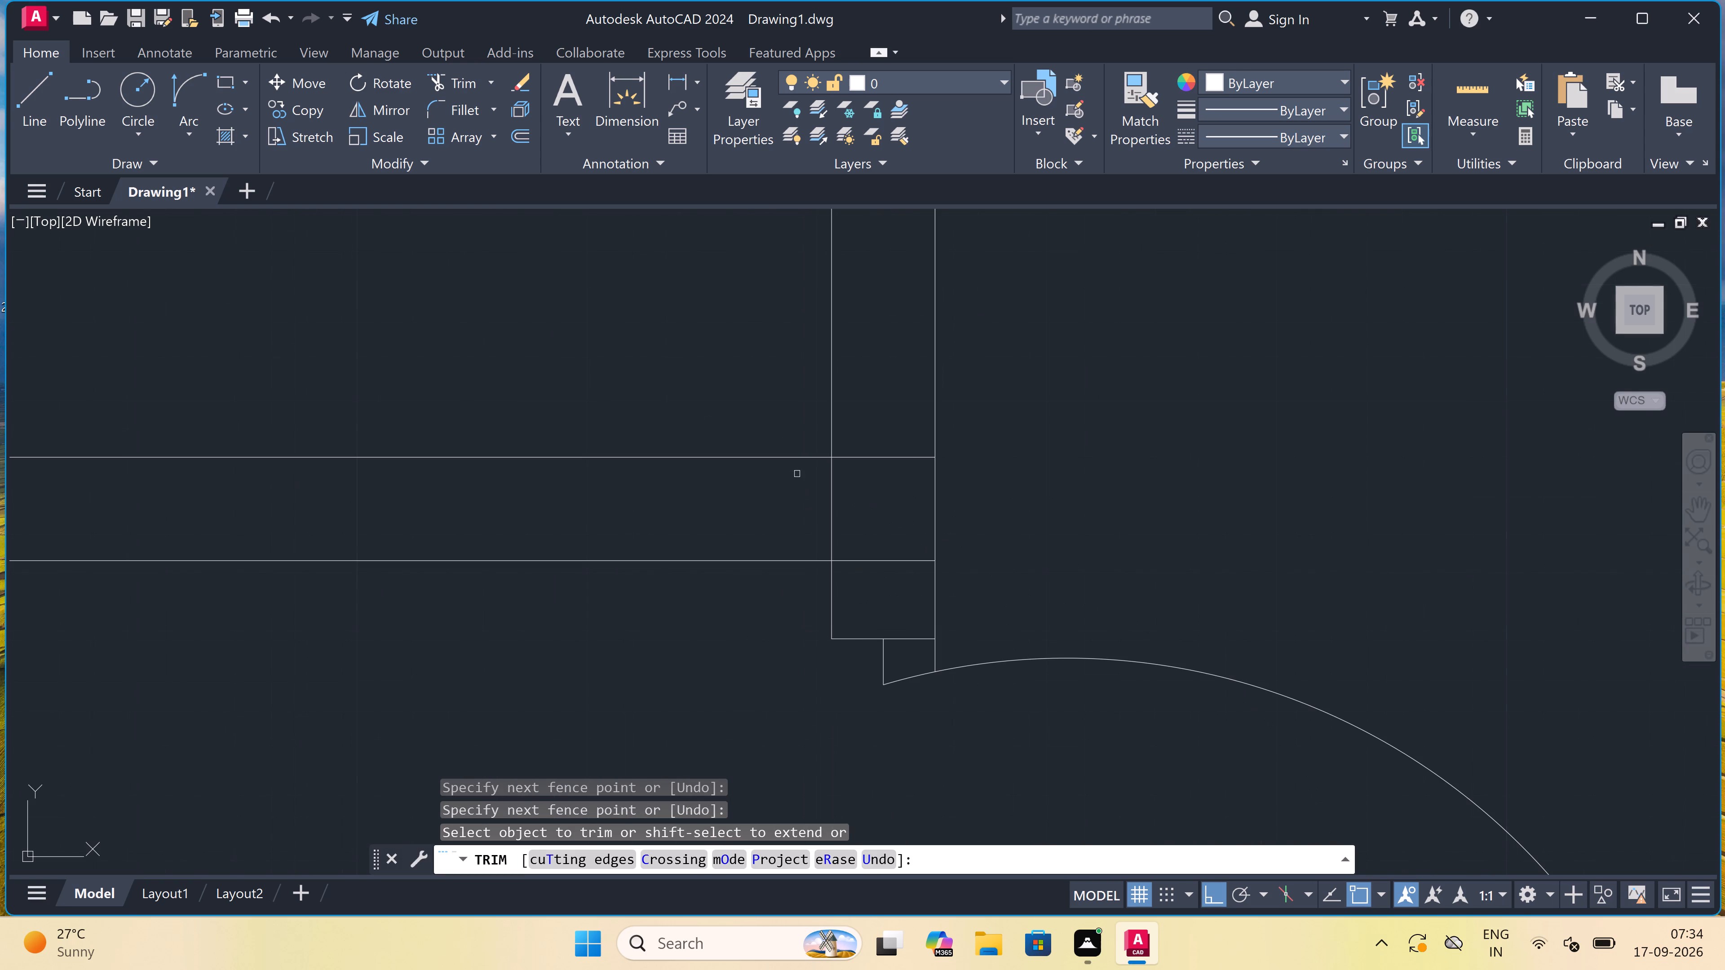
pyautogui.moveTo(809, 492); pyautogui.dragTo(816, 497)
pyautogui.click(844, 503)
pyautogui.click(776, 525)
pyautogui.click(886, 507)
pyautogui.moveTo(870, 401); pyautogui.dragTo(871, 406)
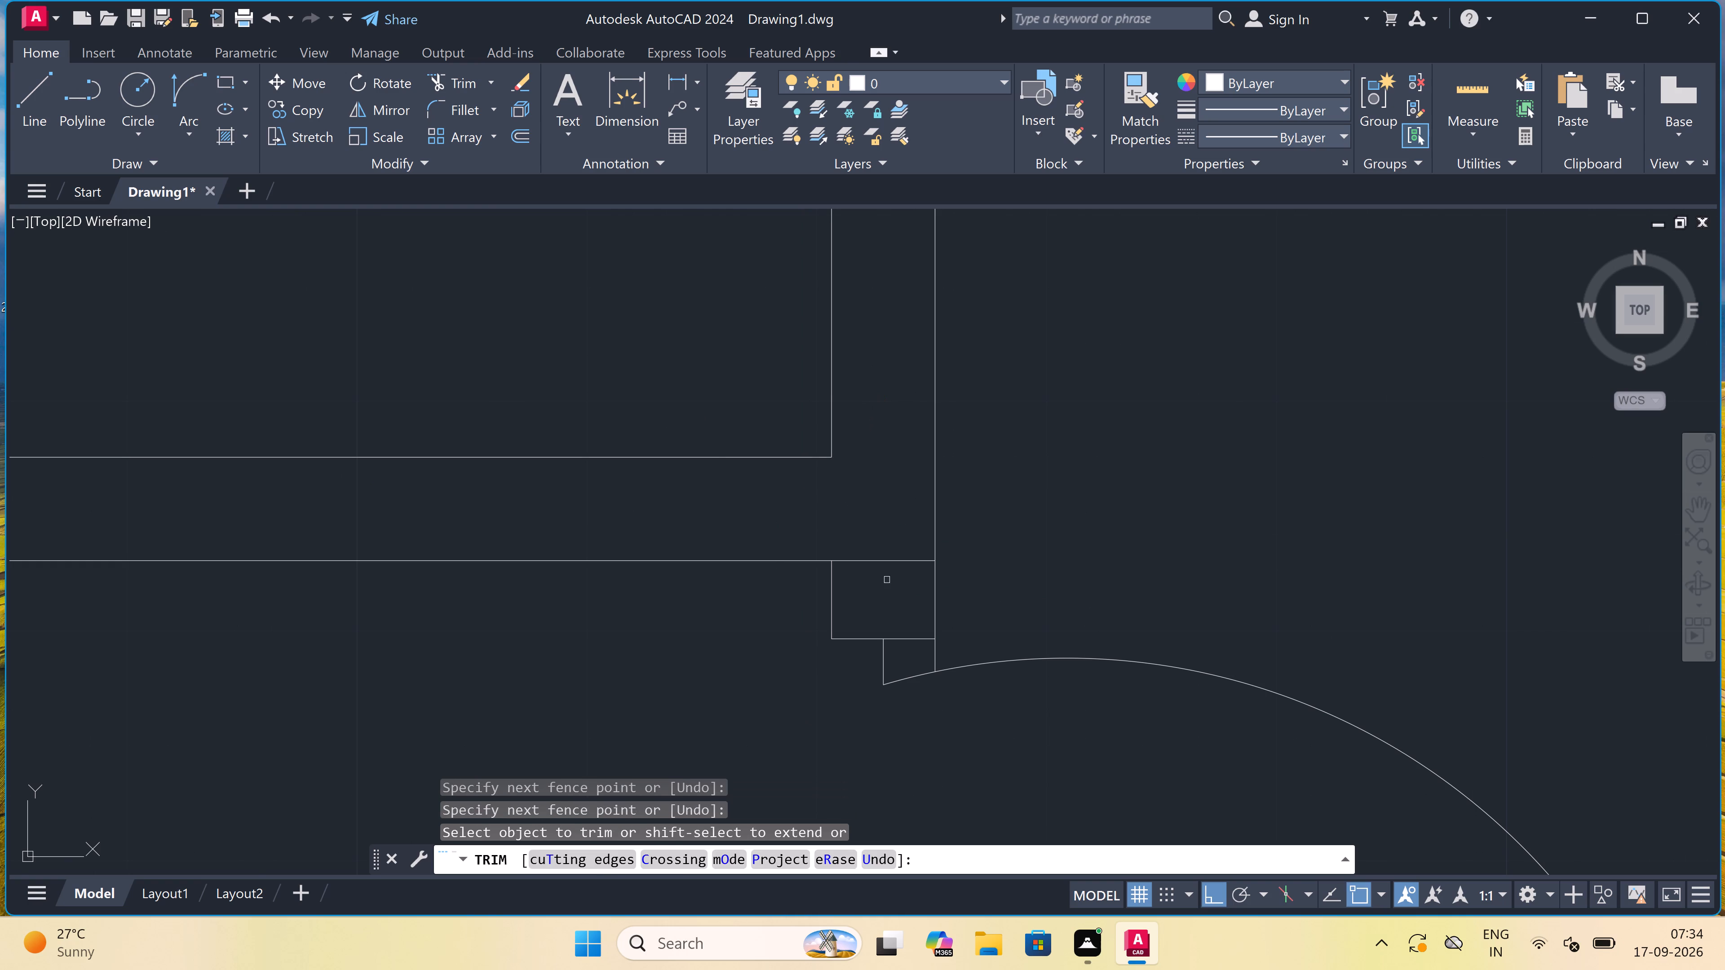
pyautogui.click(887, 580)
pyautogui.click(881, 491)
pyautogui.scroll(-6, 881, 491)
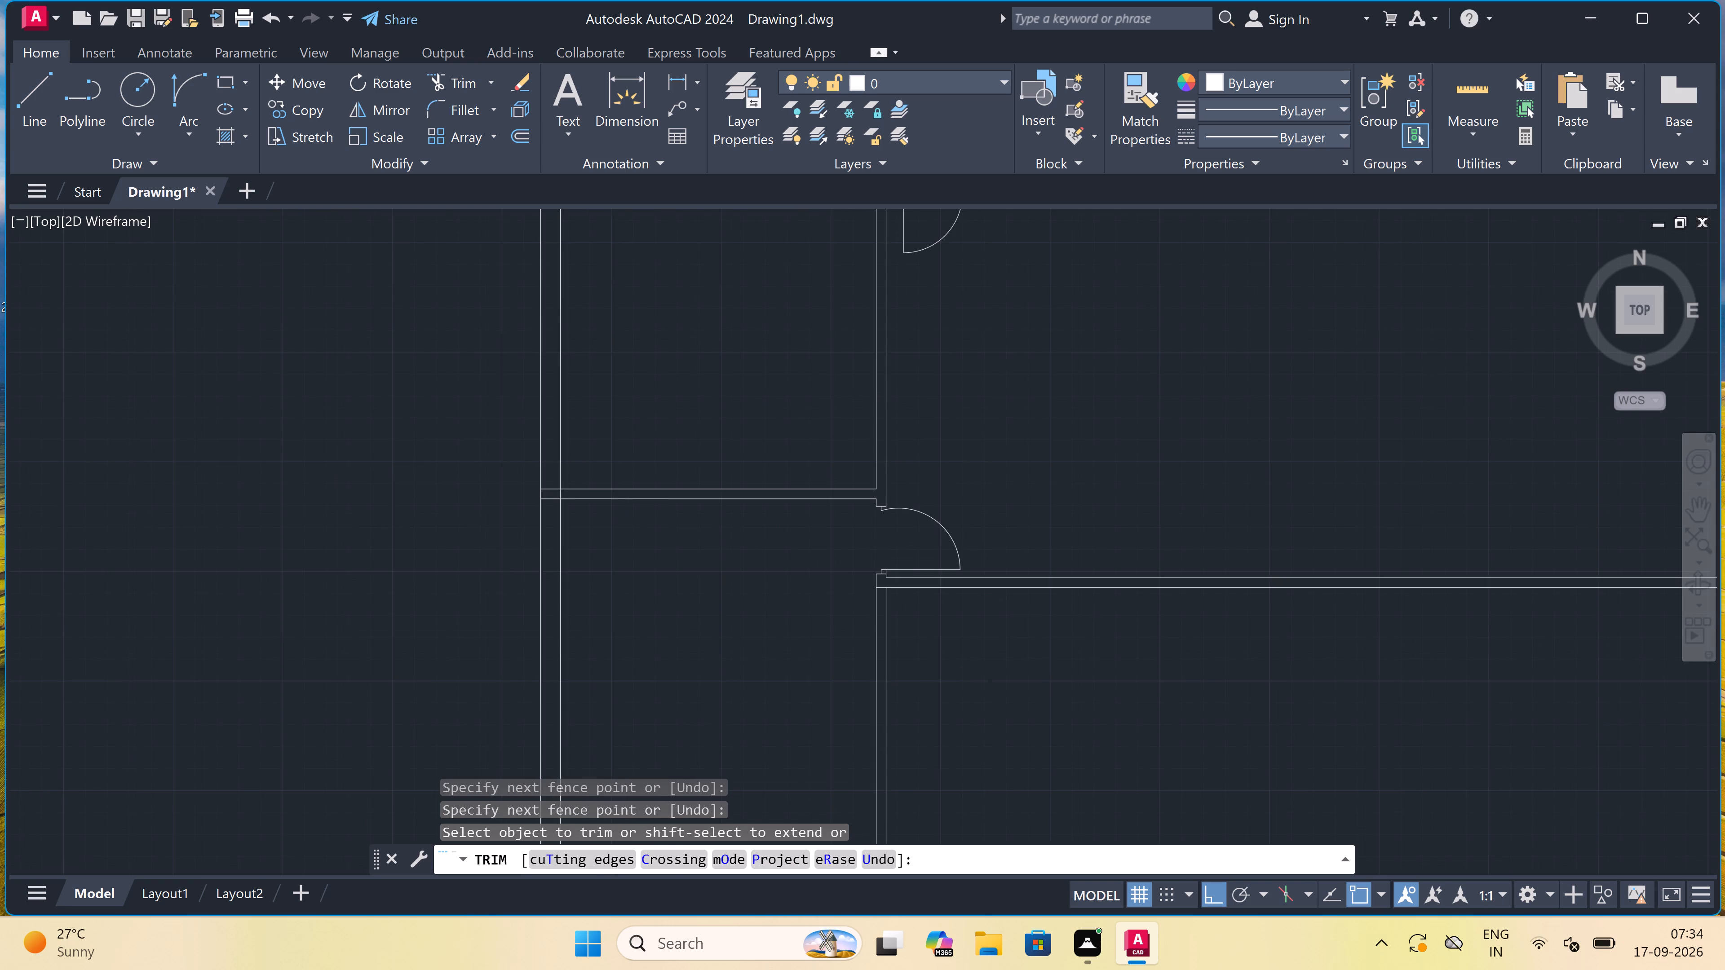
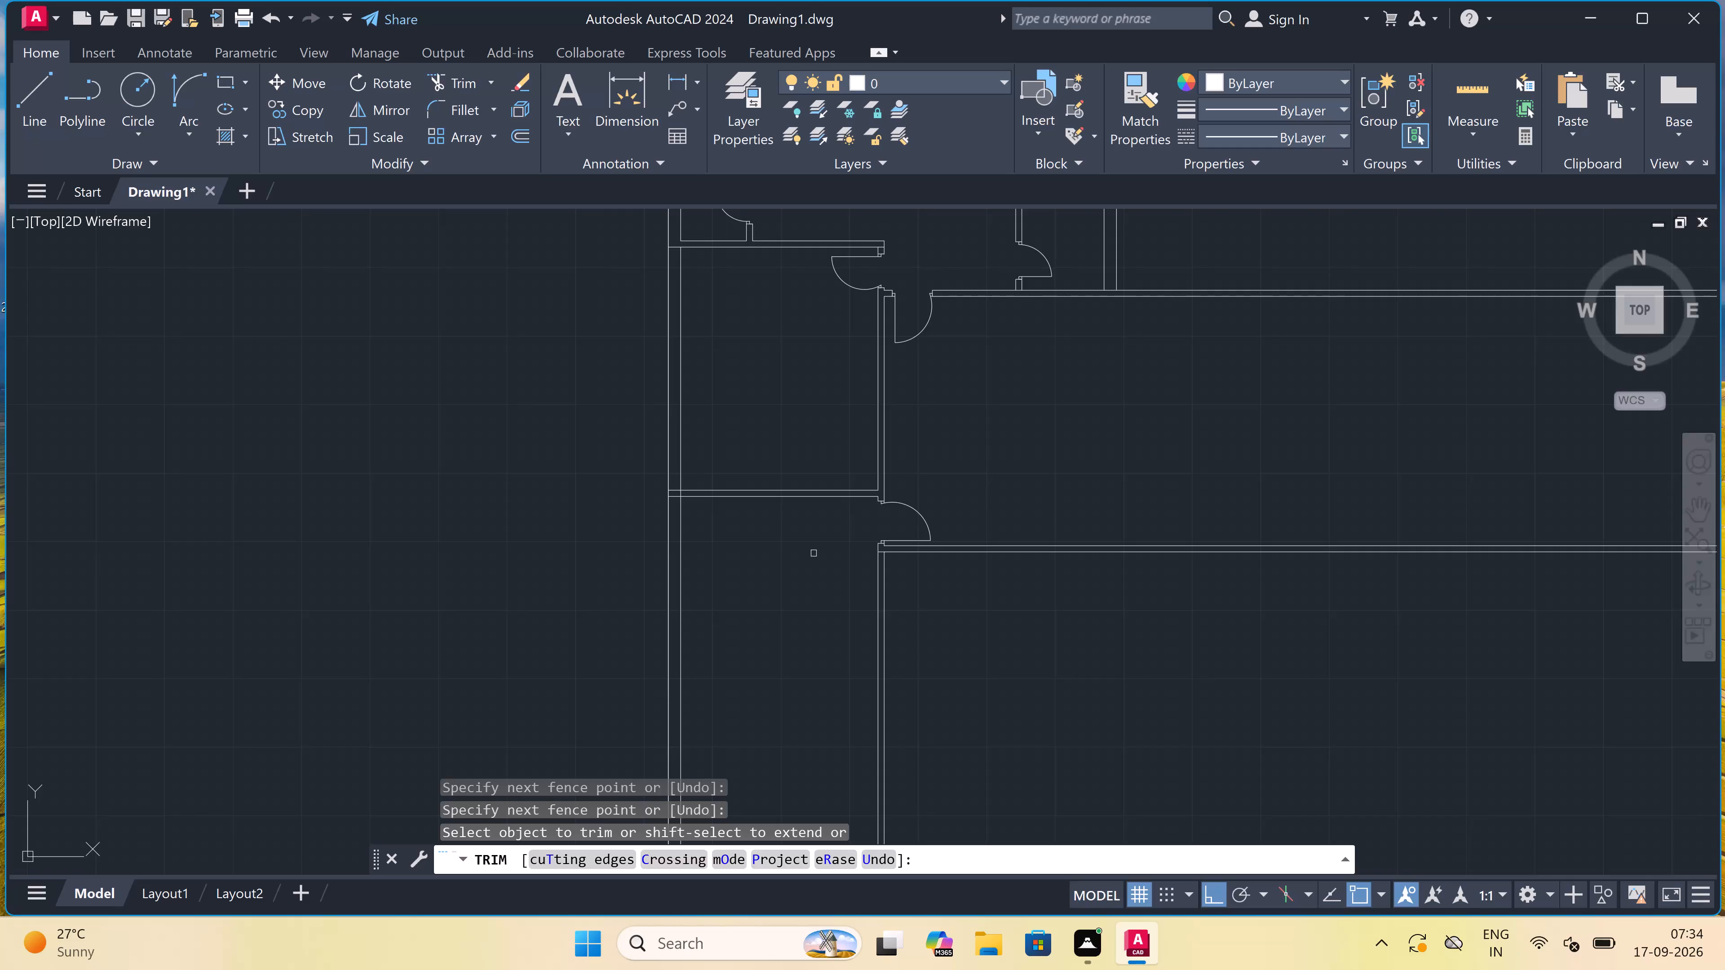
# Extend both lines of the vertical partition east of the doors down to the lower line of the next horizontal partition below.
pyautogui.scroll(-1, 814, 553)
pyautogui.scroll(1, 834, 582)
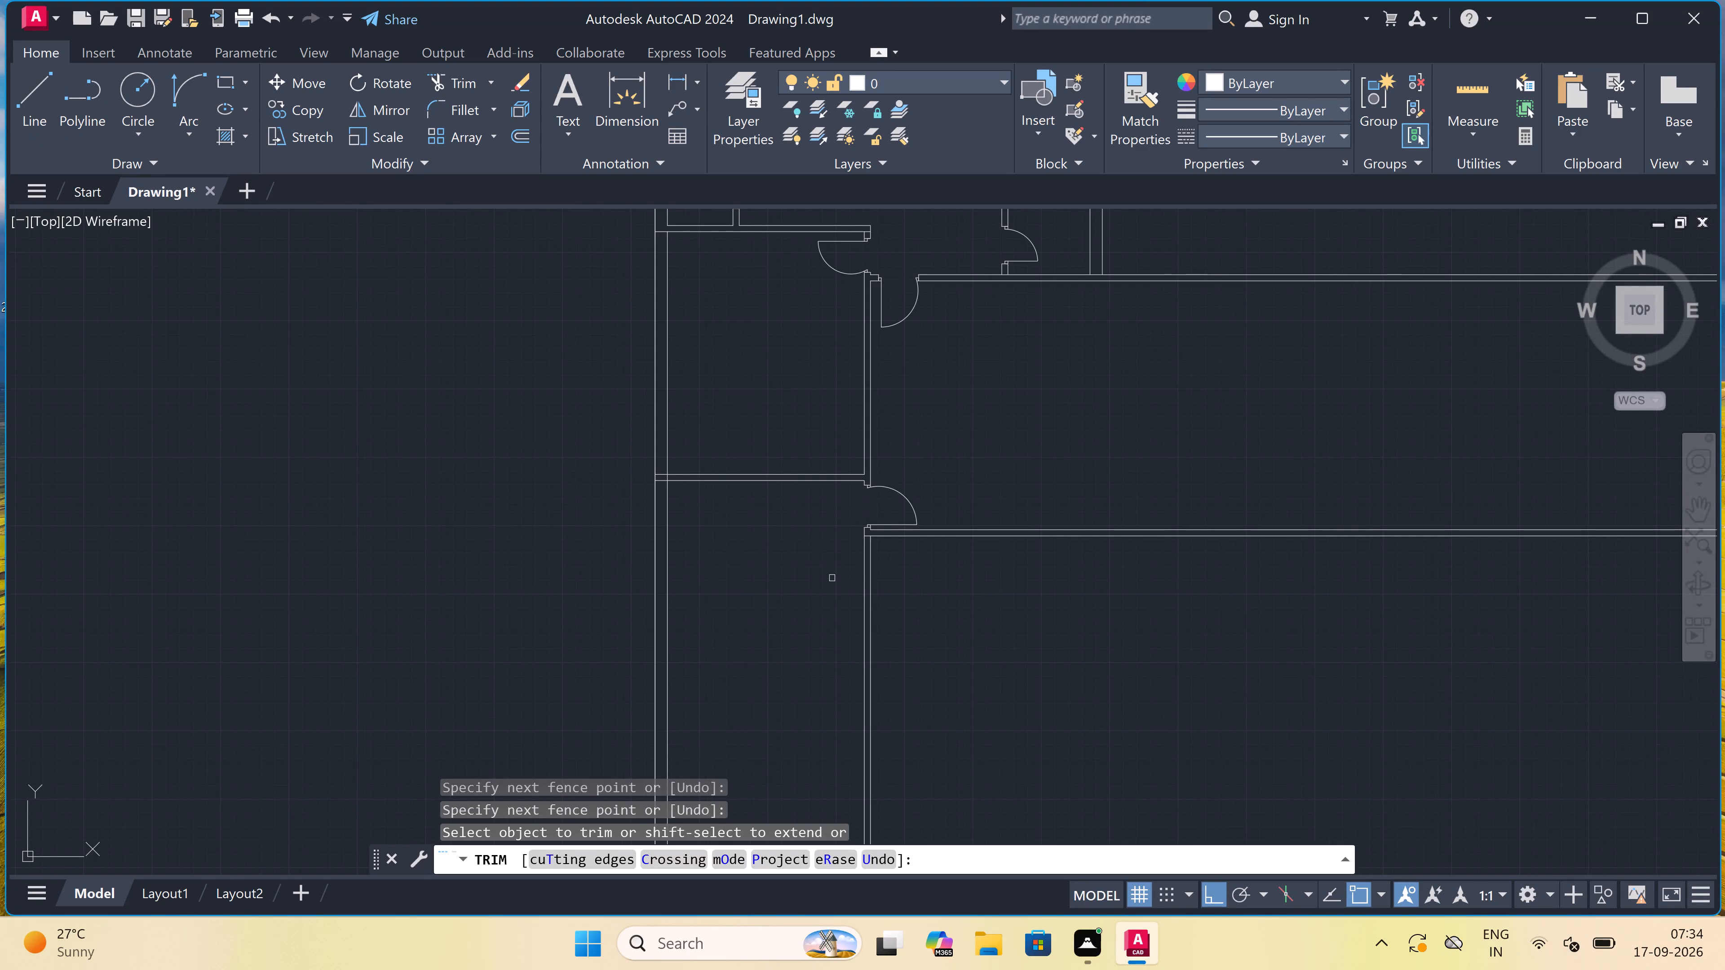
pyautogui.press('Escape')
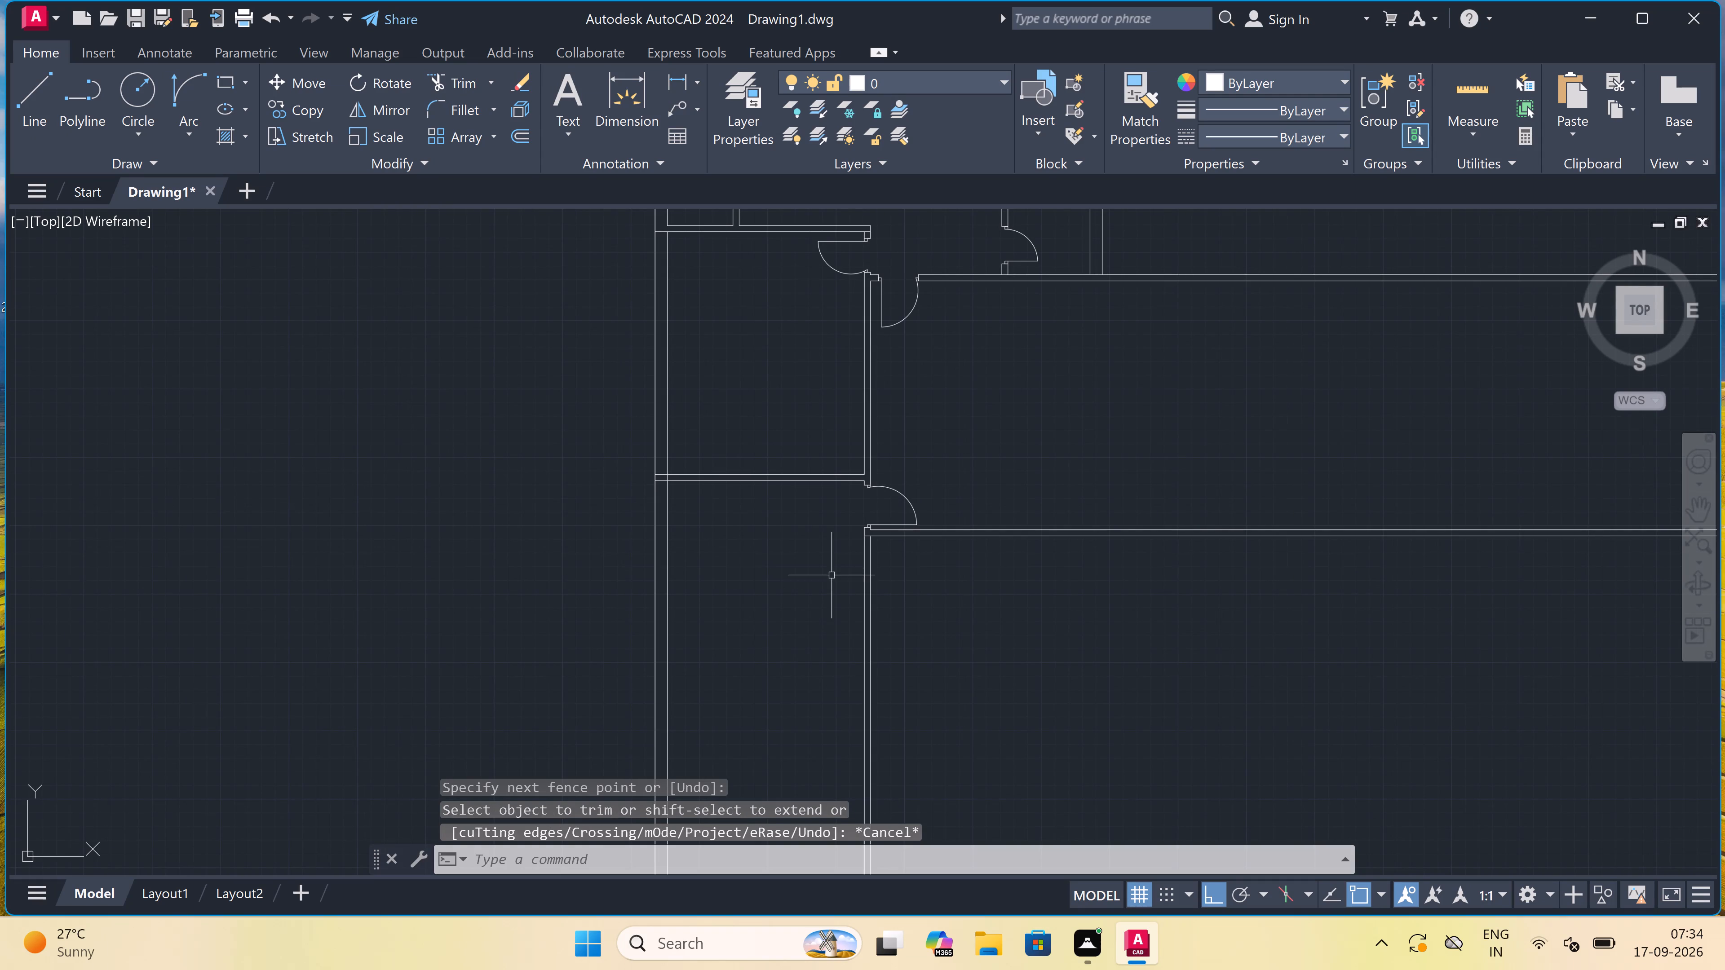
pyautogui.write('ex')
pyautogui.press('space')
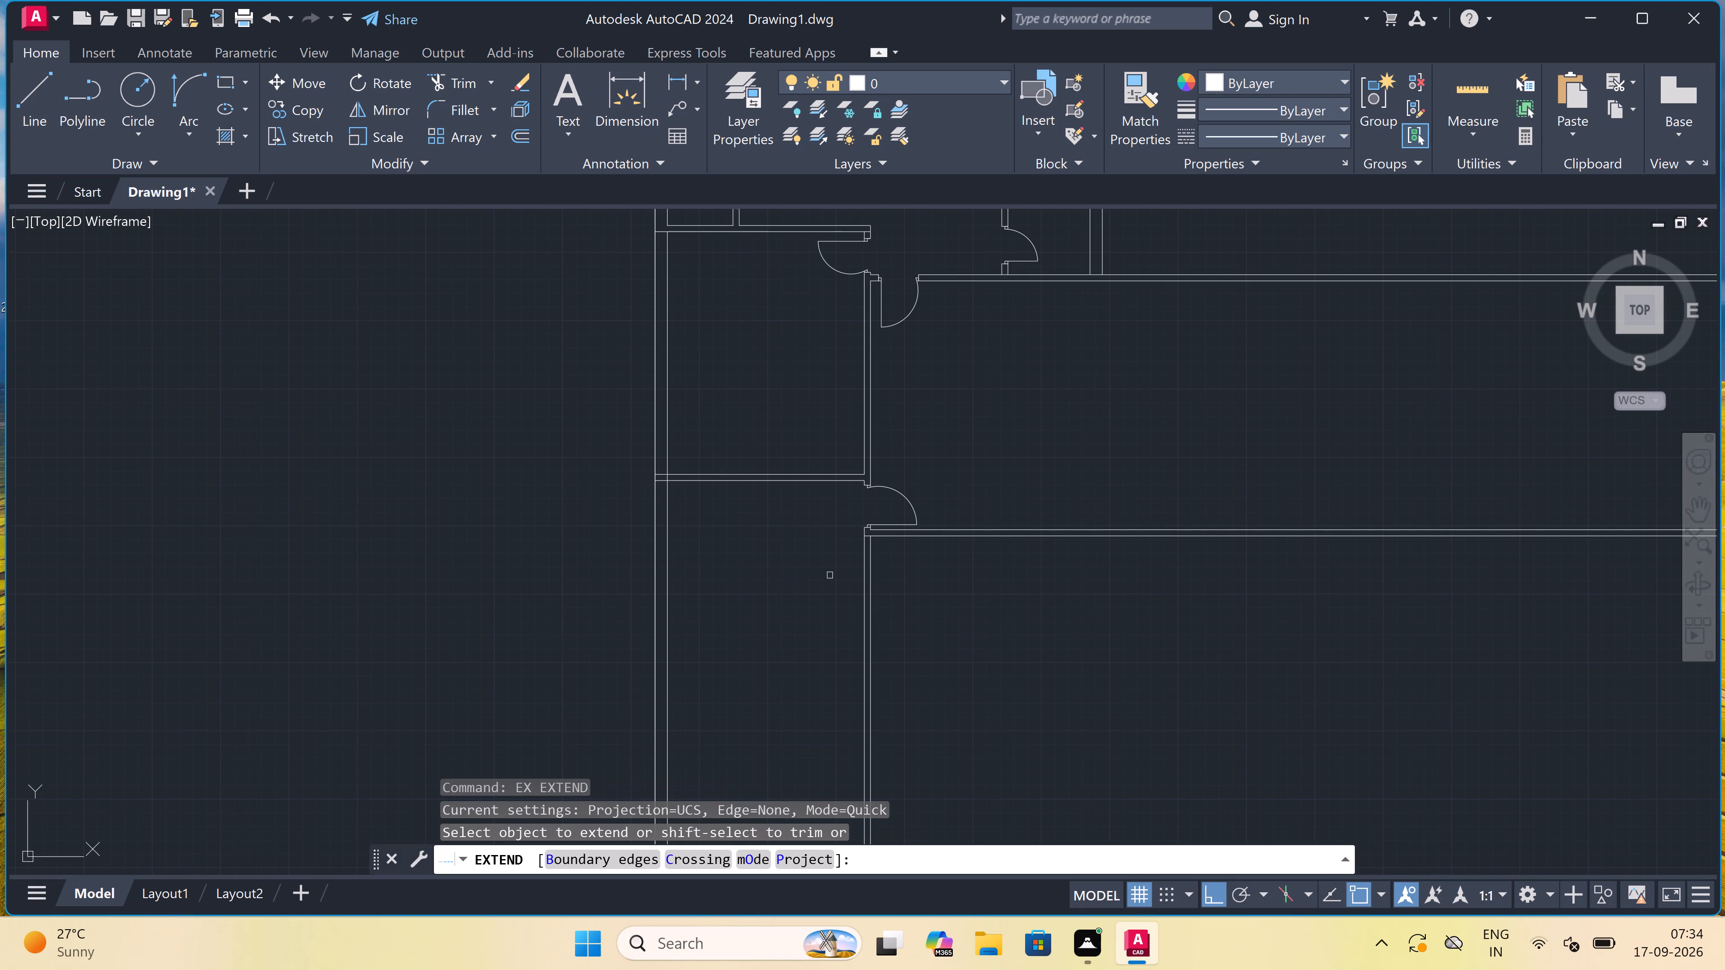
pyautogui.scroll(-1, 988, 289)
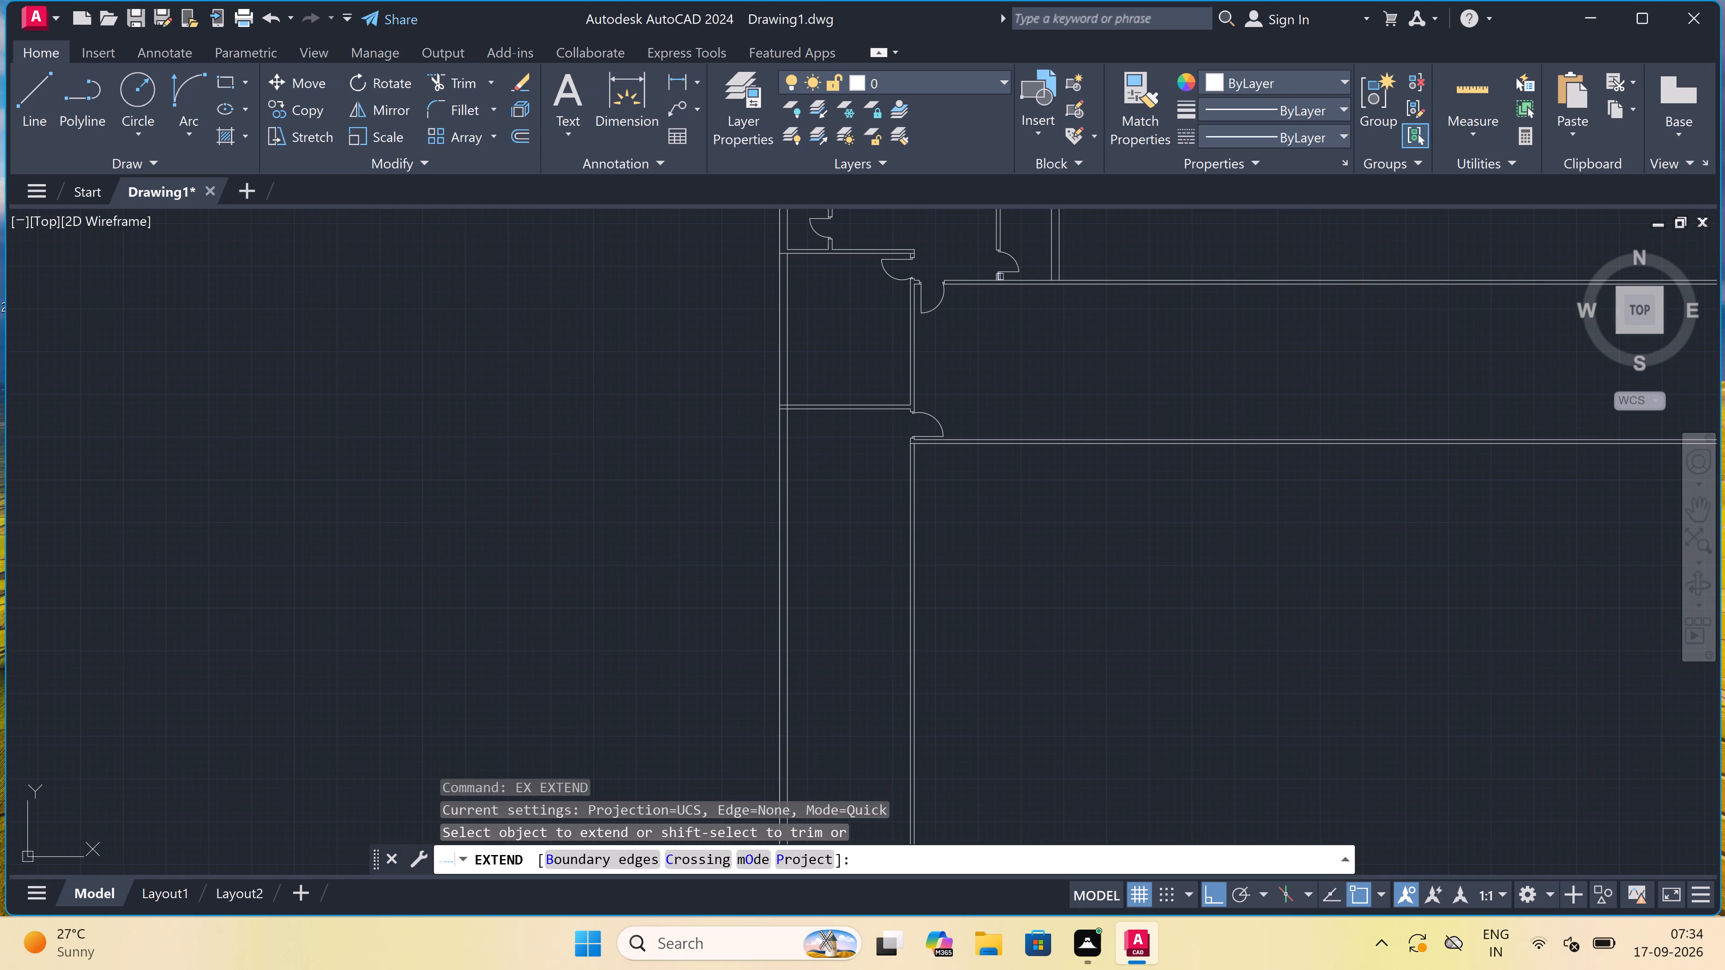
pyautogui.scroll(1, 1057, 216)
pyautogui.click(1021, 280)
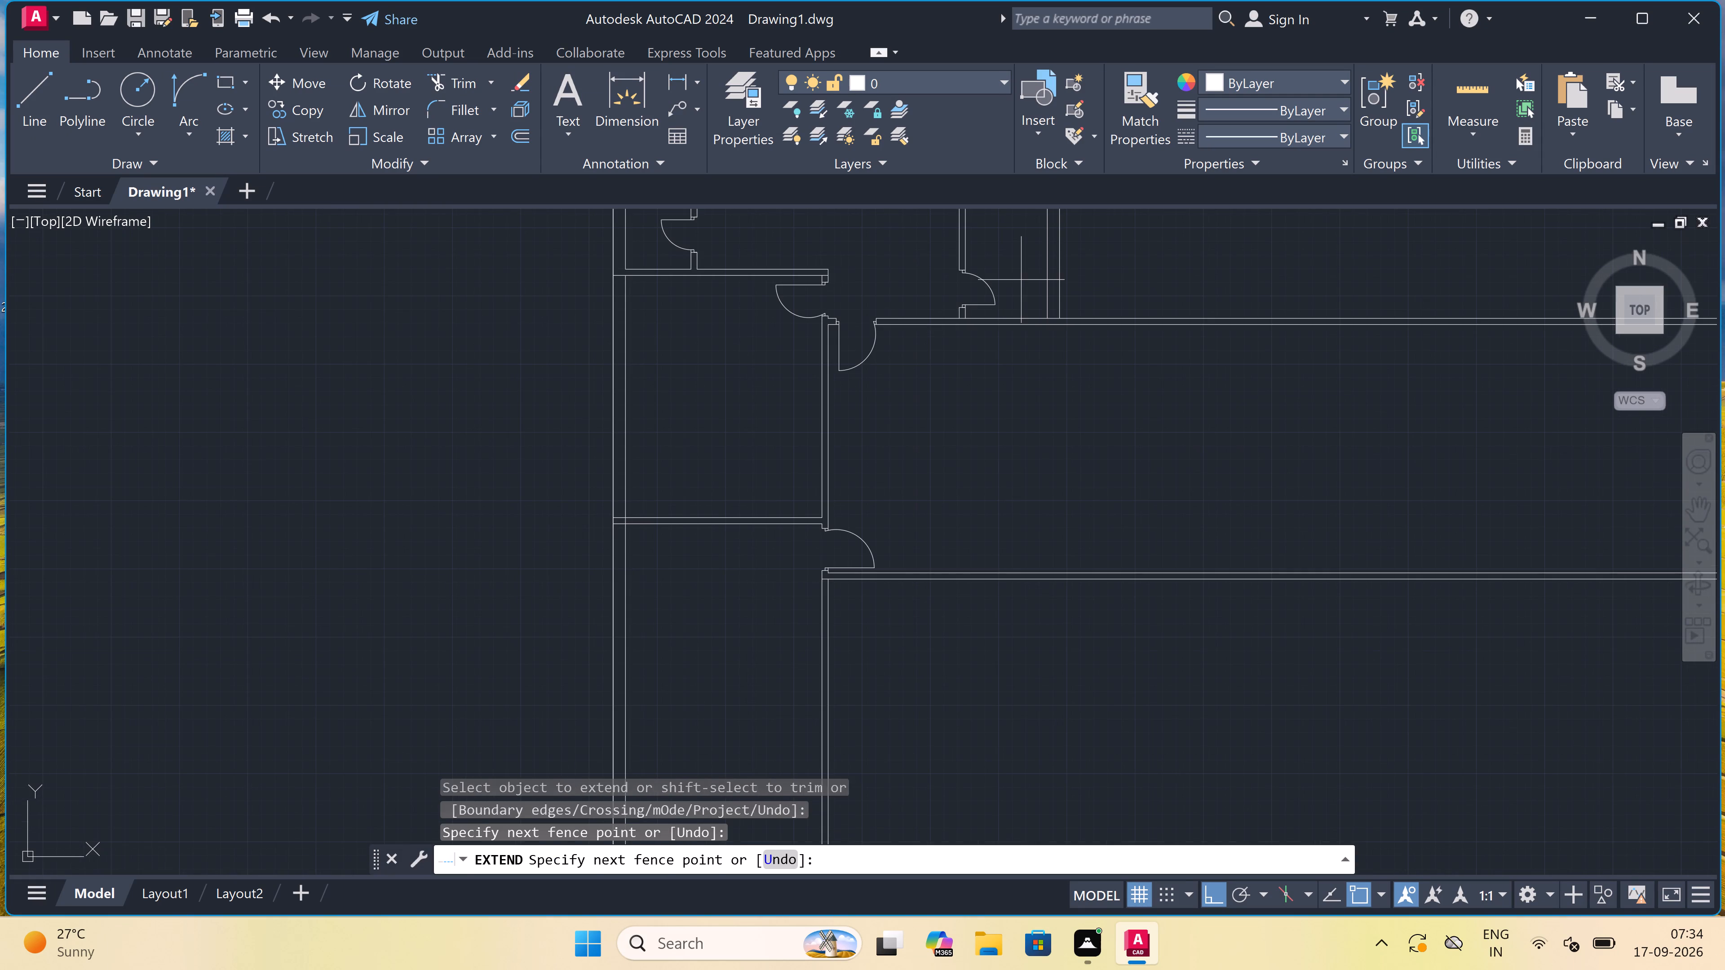
pyautogui.click(1096, 273)
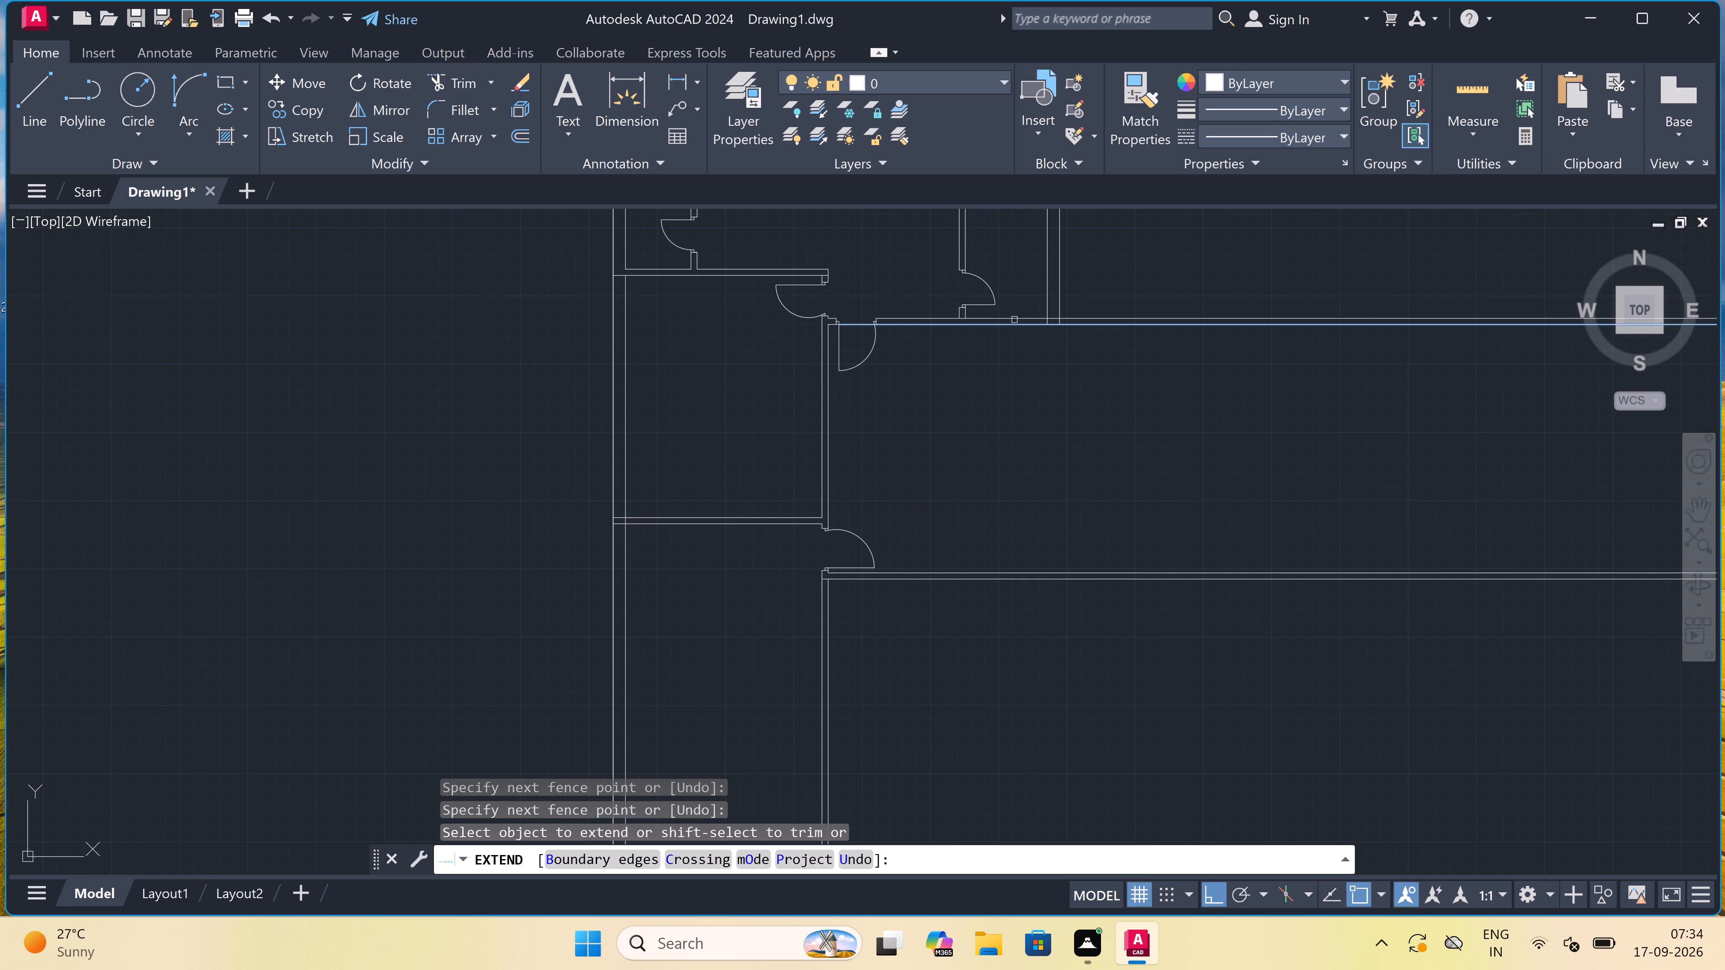
pyautogui.click(1029, 299)
pyautogui.click(1109, 260)
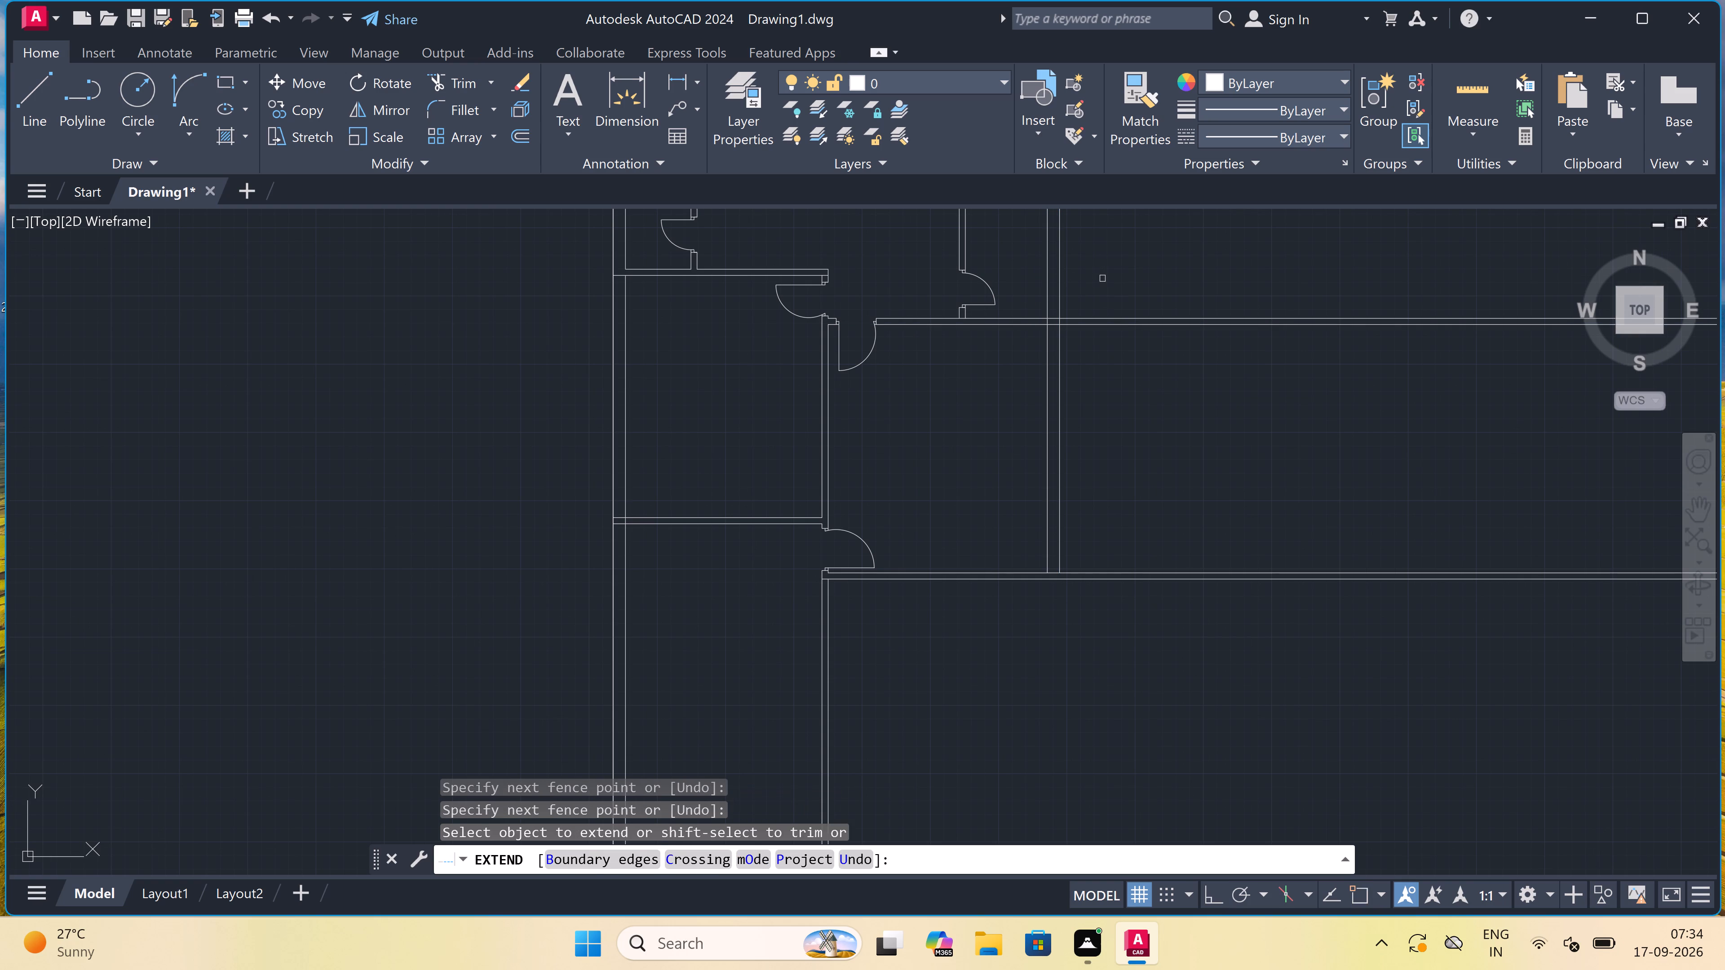
pyautogui.click(1031, 418)
pyautogui.click(1121, 392)
pyautogui.press('Escape')
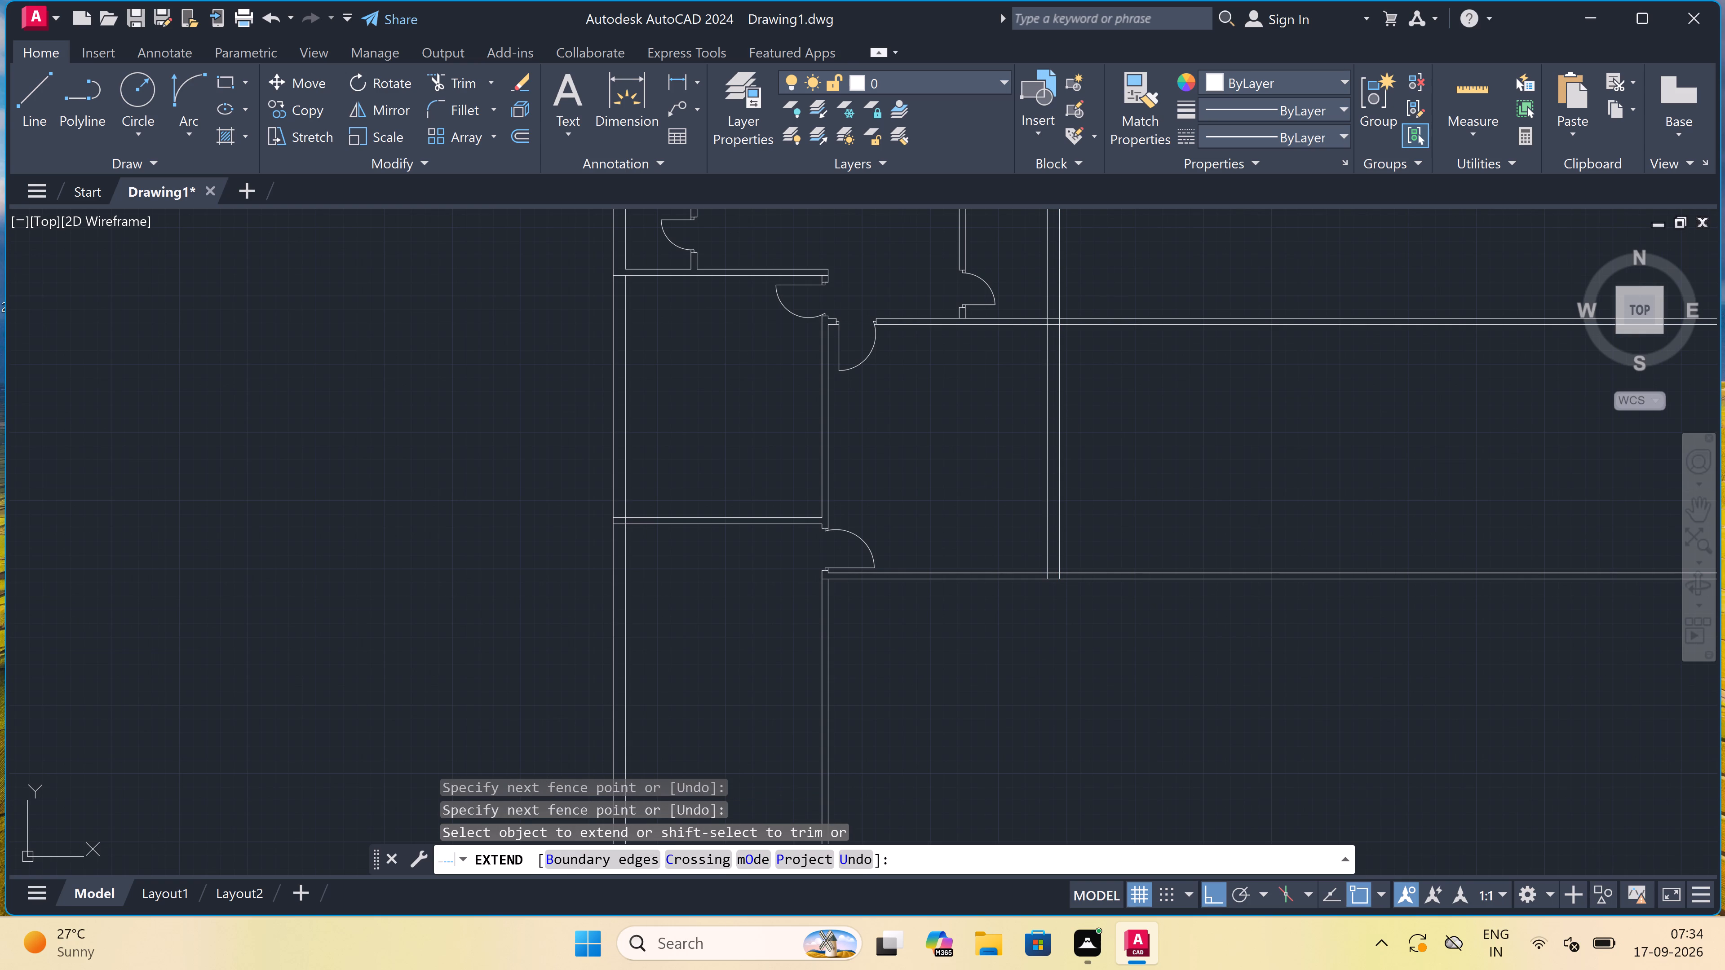
# Offset the lower line of the left horizontal partition beside the lowest door 5'11" downward.
pyautogui.write('o')
pyautogui.press('space')
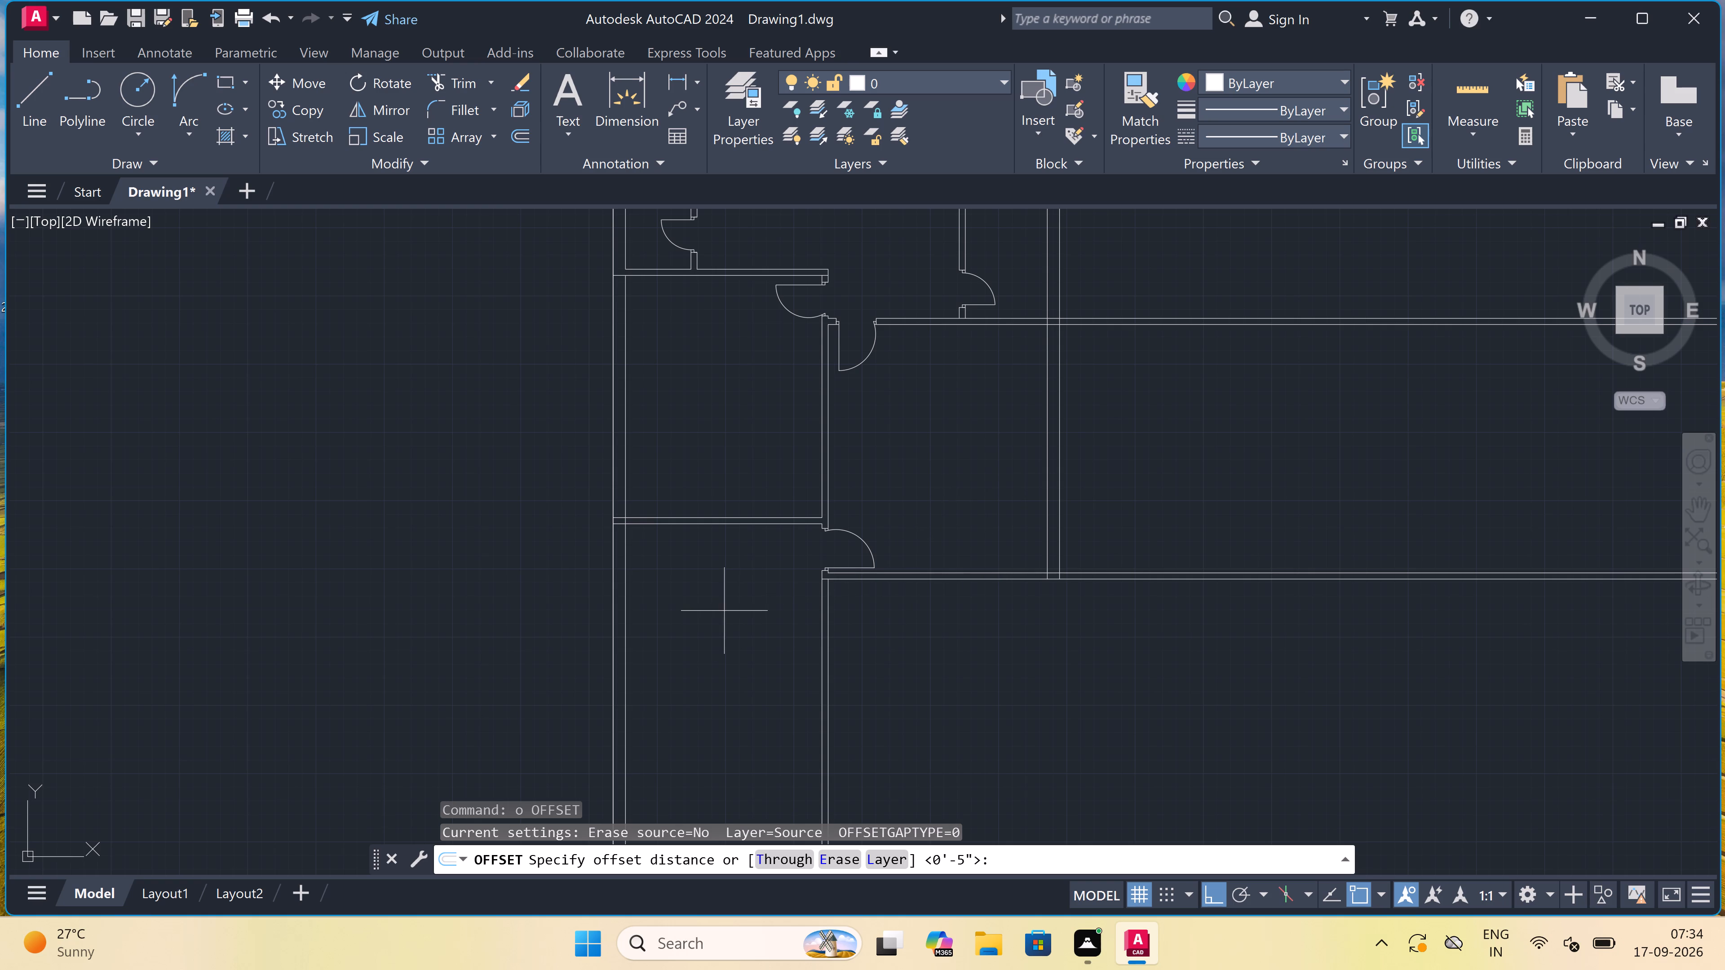
pyautogui.scroll(2, 686, 623)
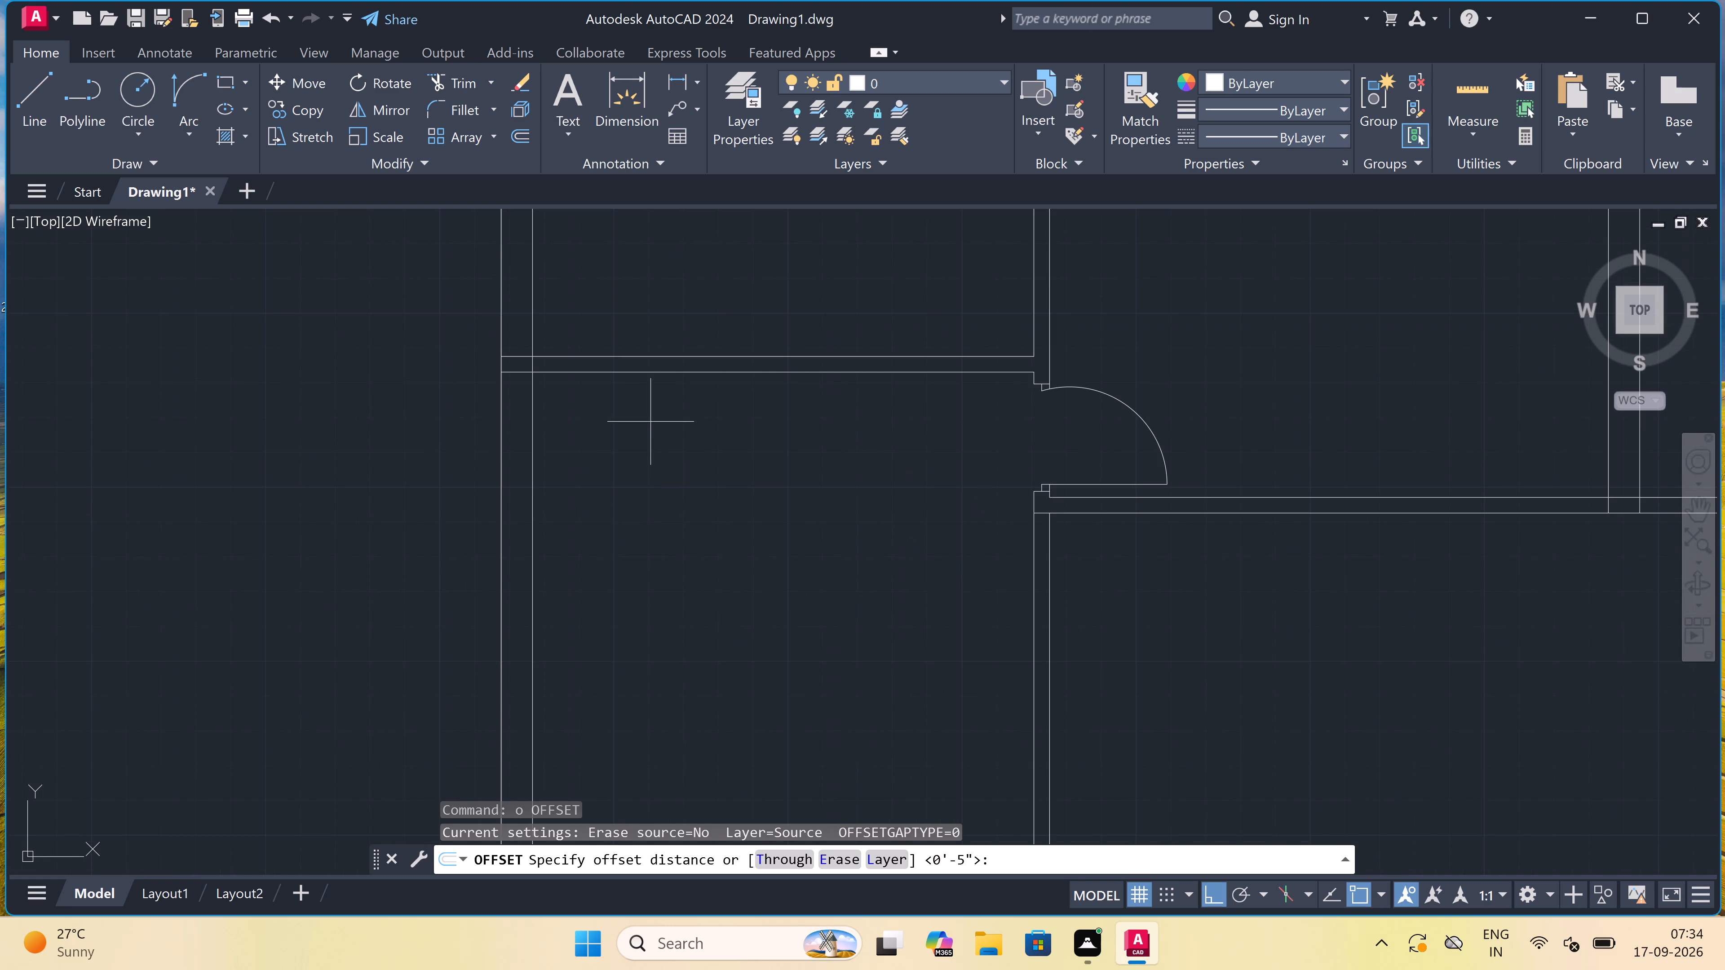
pyautogui.moveTo(659, 373); pyautogui.dragTo(660, 380)
pyautogui.write("5'")
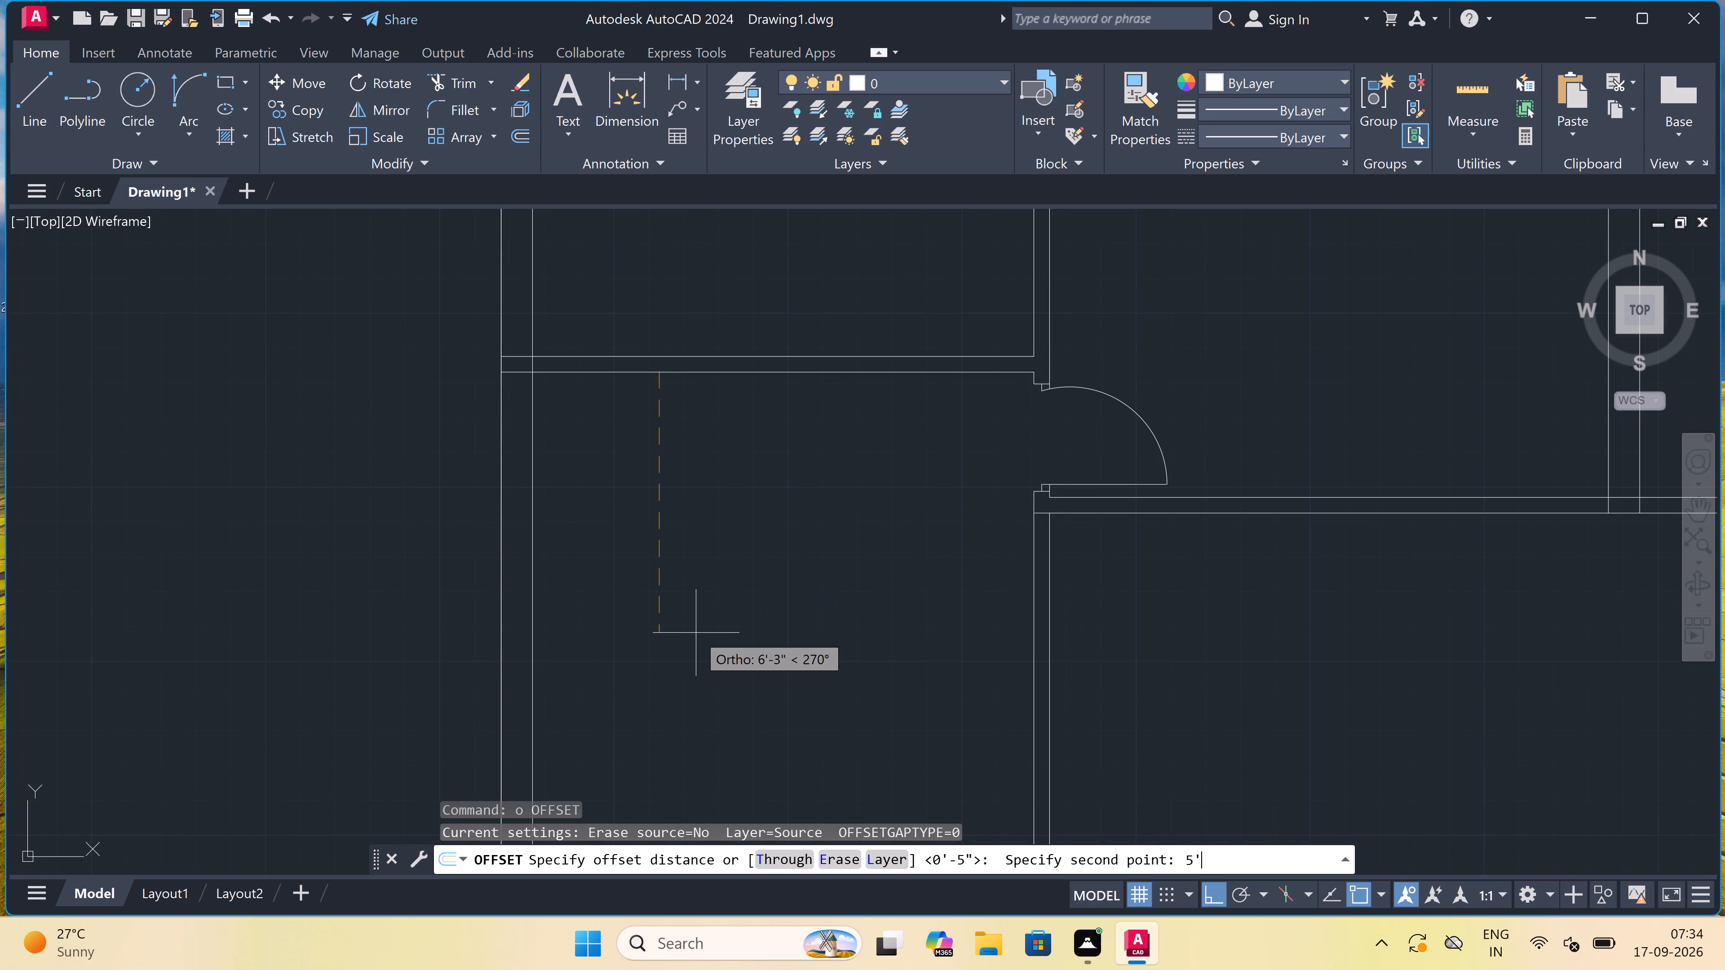
pyautogui.press('1')
pyautogui.press('1')
pyautogui.write('"')
pyautogui.press('space')
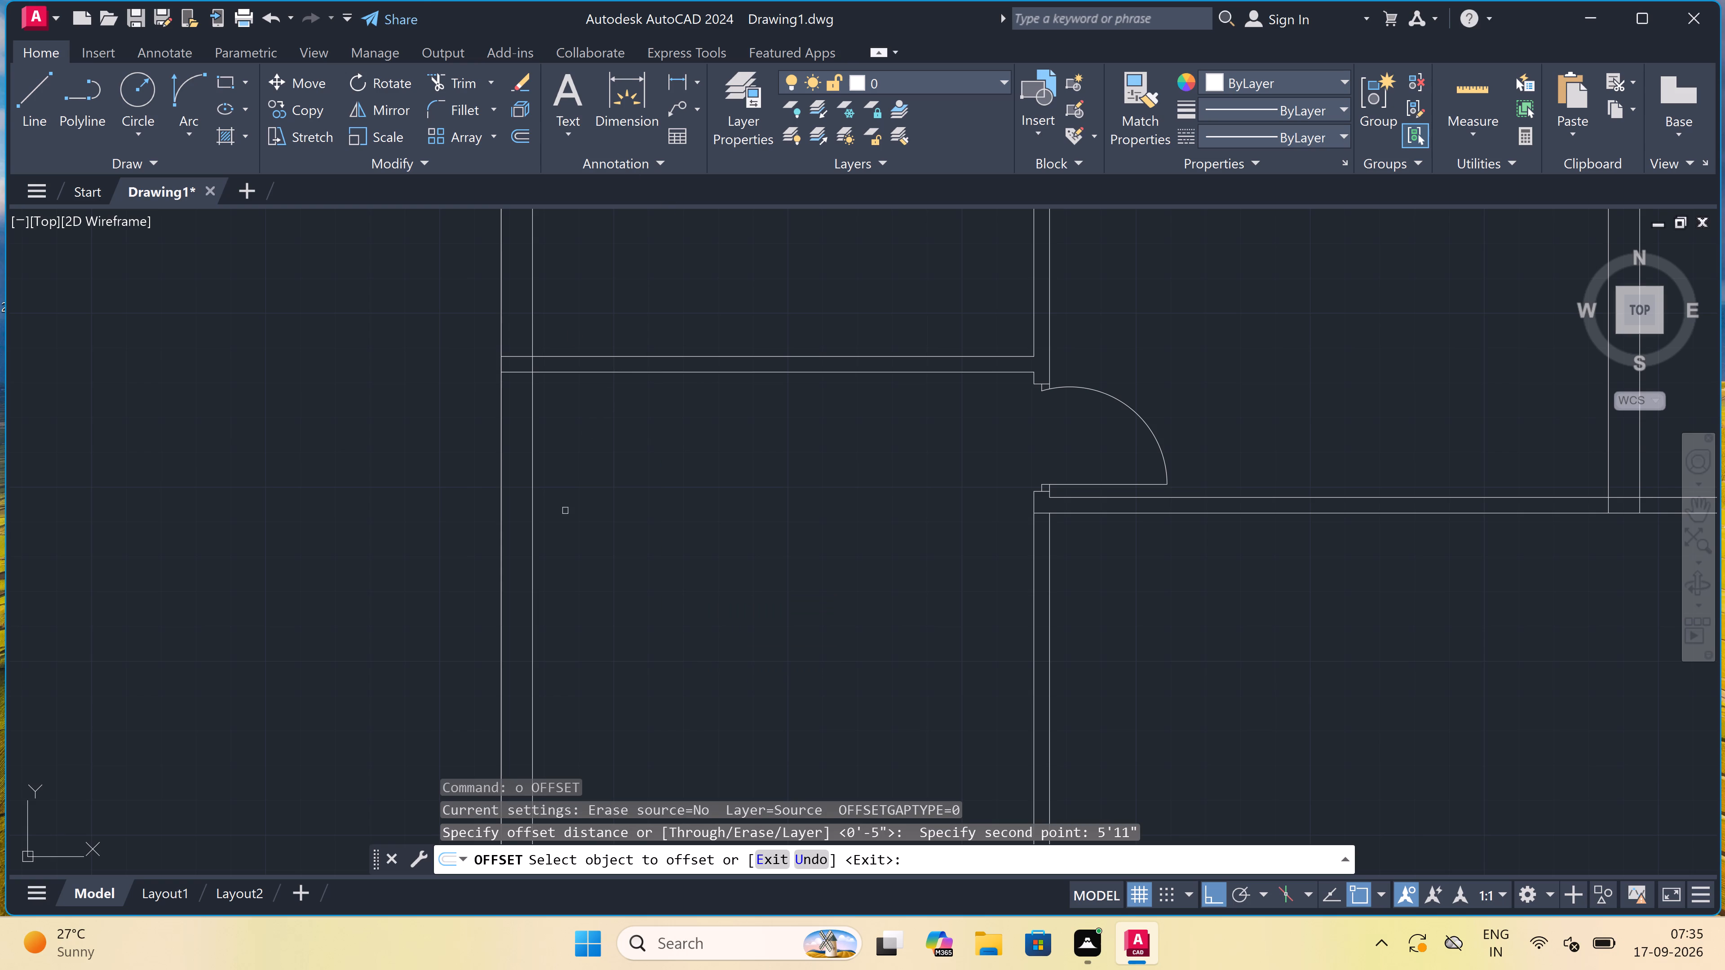
pyautogui.click(612, 373)
pyautogui.click(628, 445)
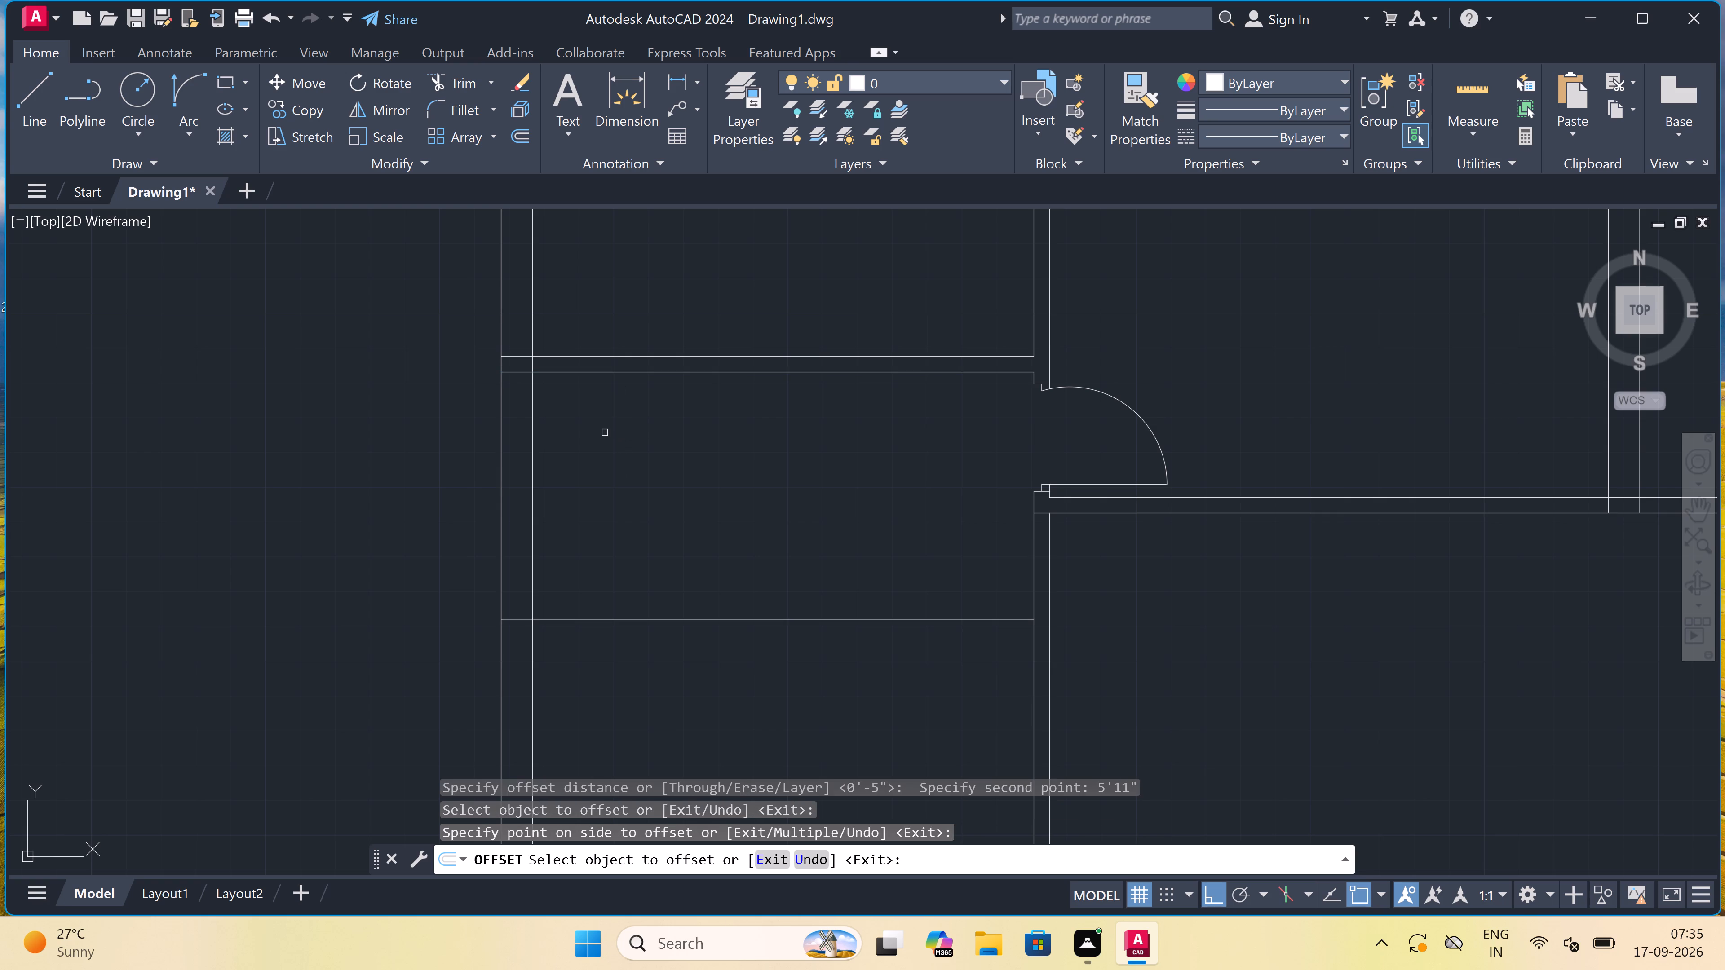
pyautogui.press('Escape')
# Offset the new horizontal line 4.5" downward to give the partition its thickness.
pyautogui.press('space')
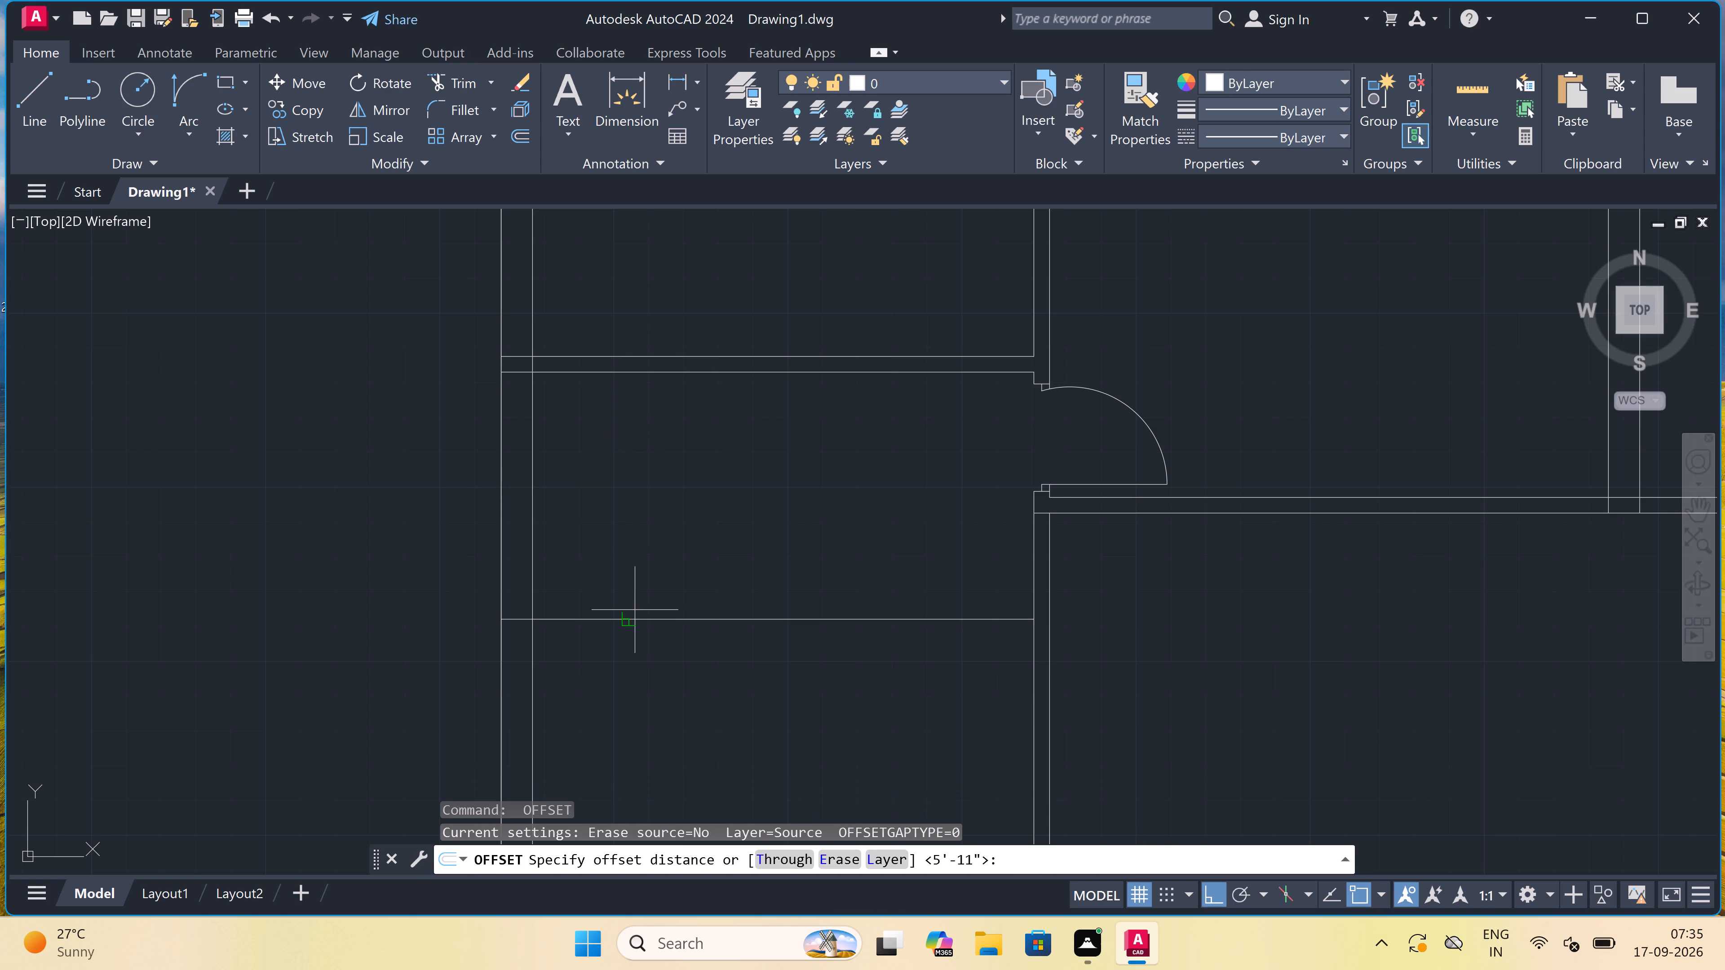
pyautogui.click(628, 622)
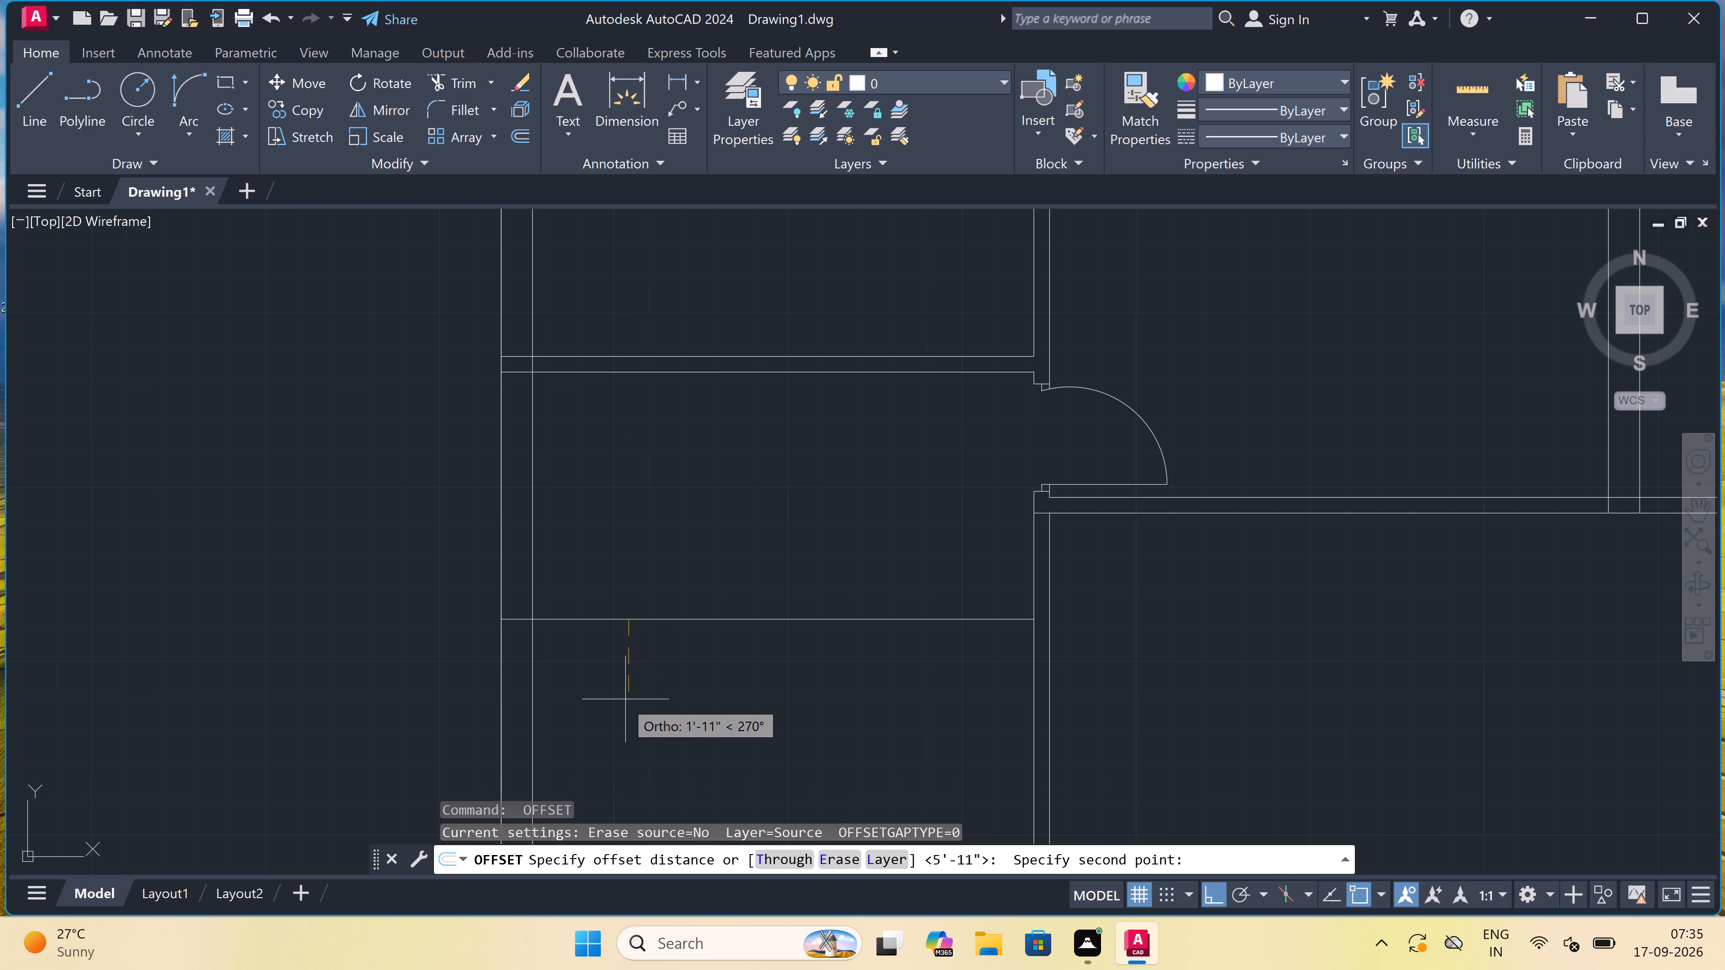
pyautogui.write('4.5"')
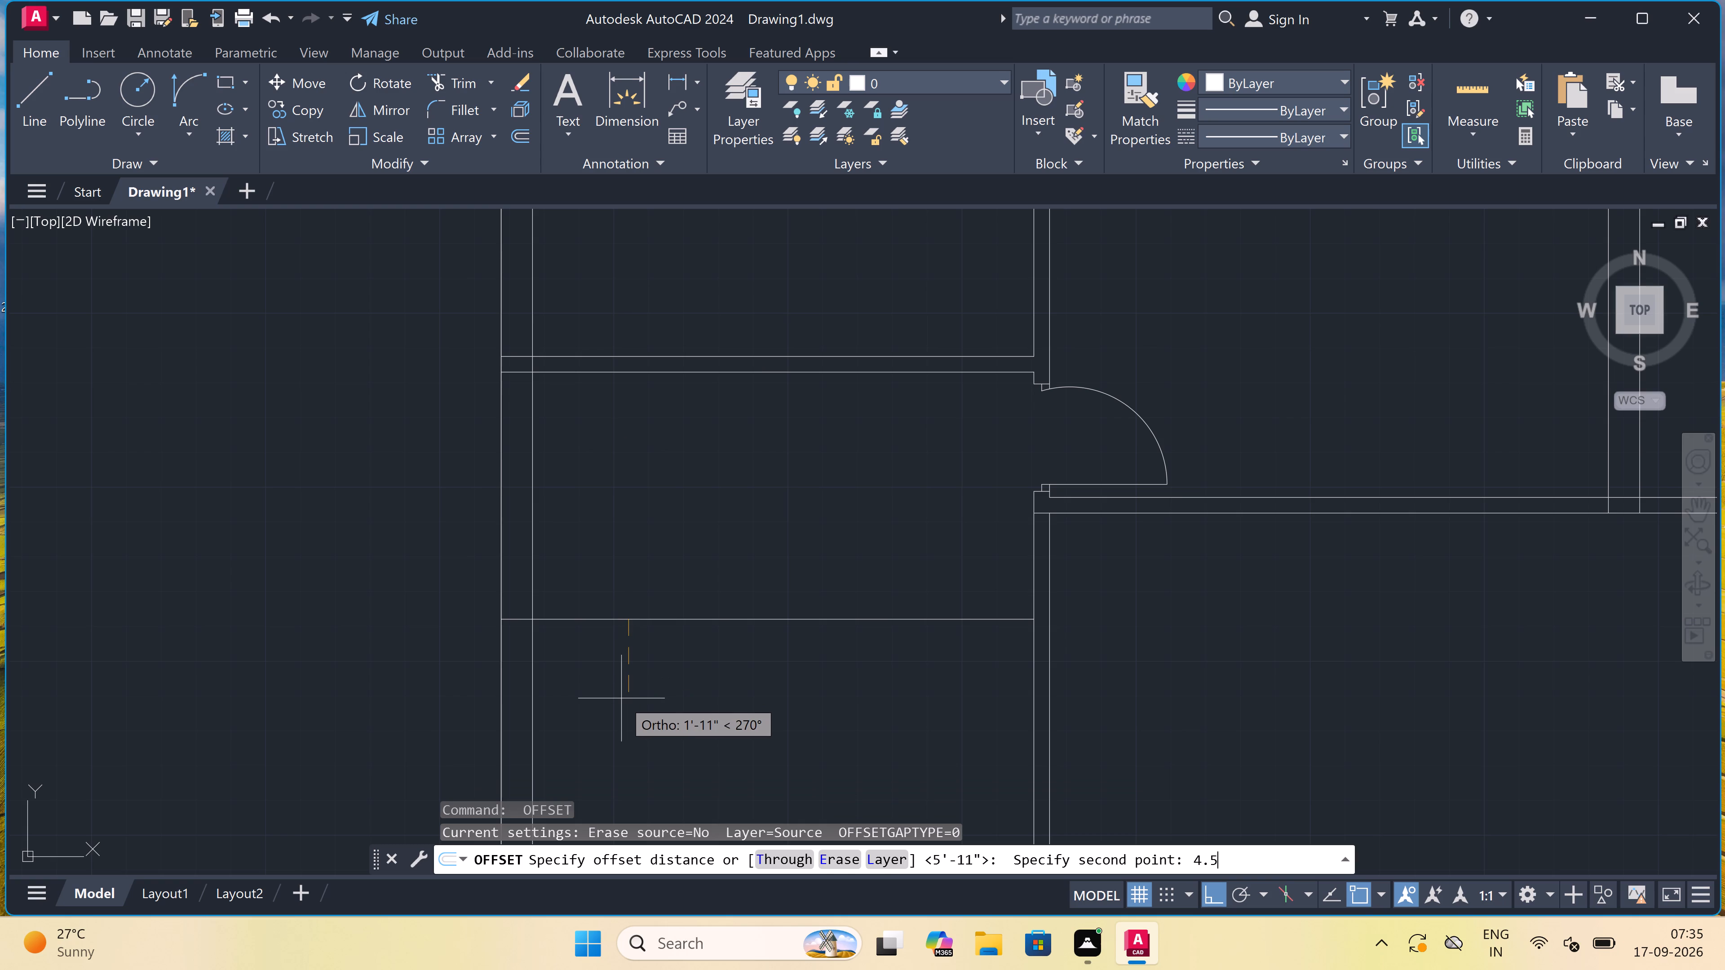
pyautogui.press('space')
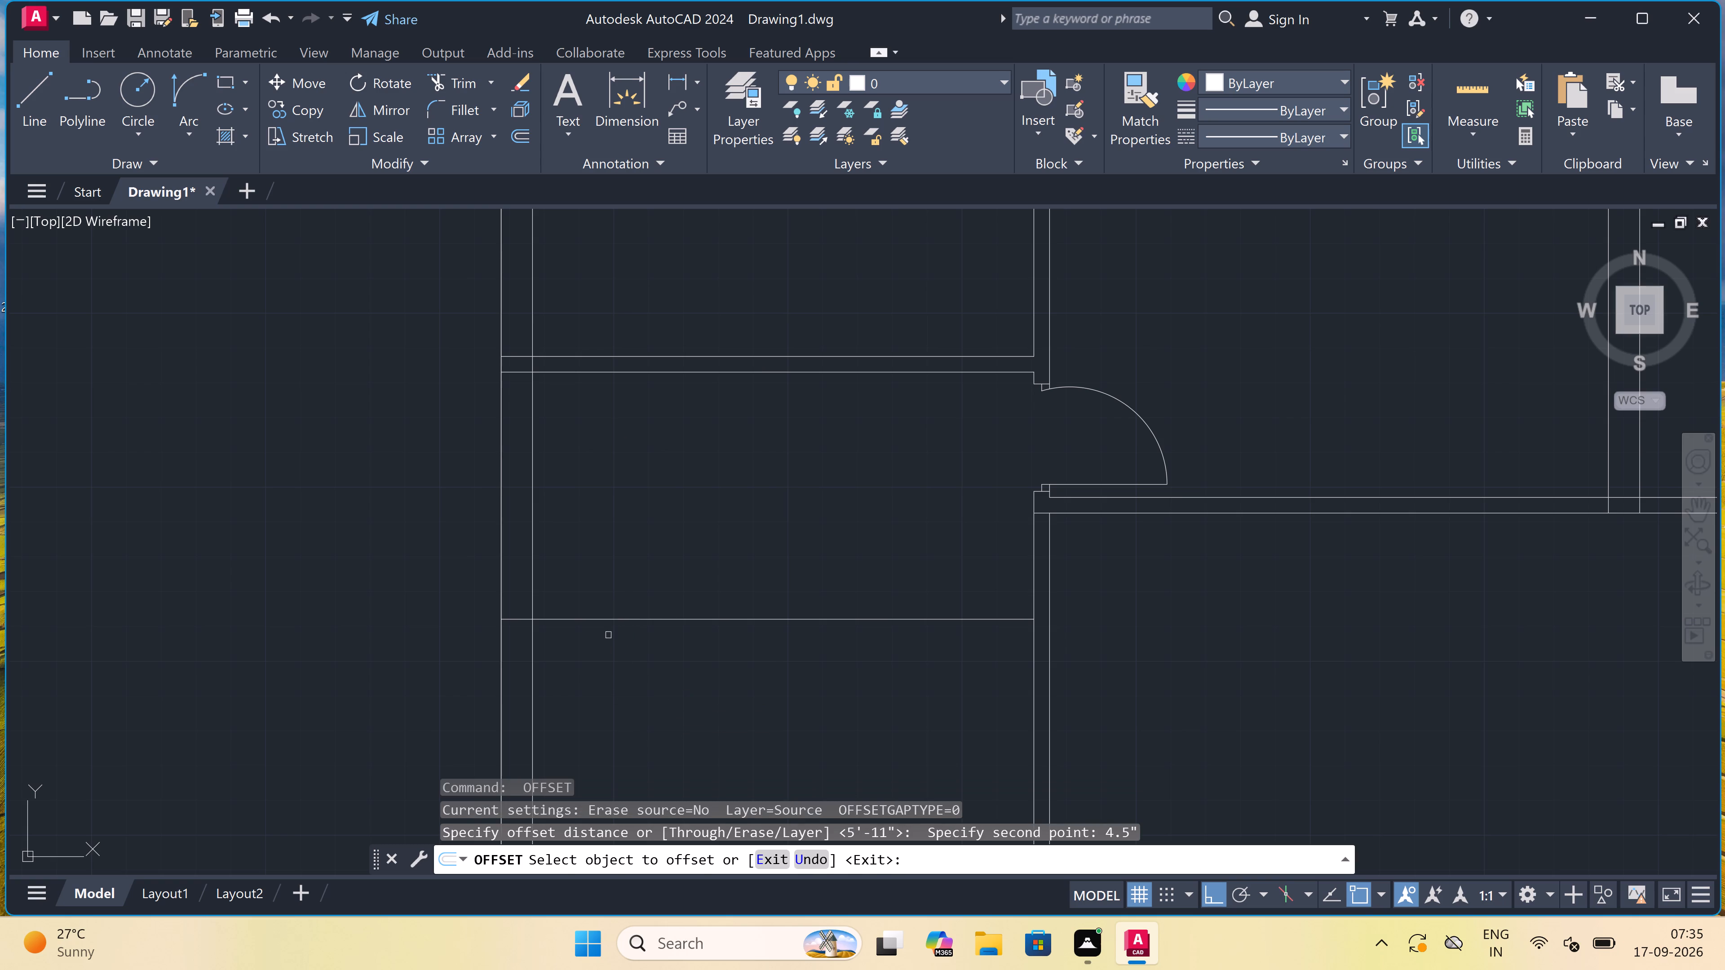
pyautogui.moveTo(610, 619); pyautogui.dragTo(611, 624)
pyautogui.click(616, 666)
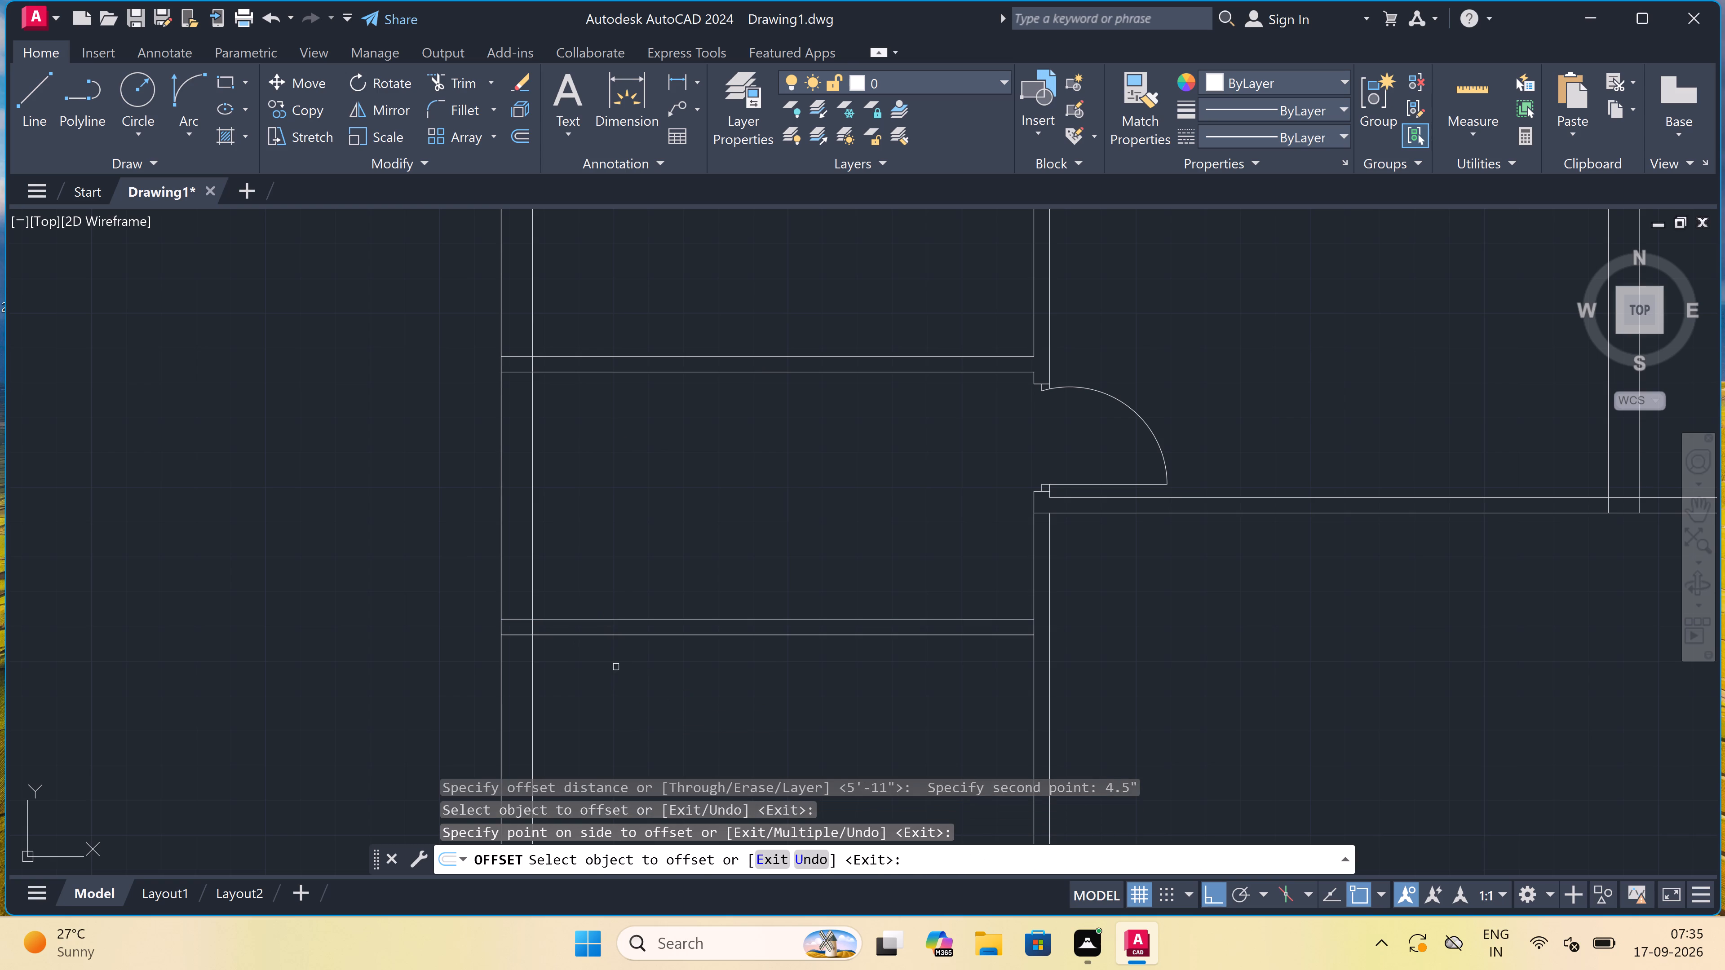
pyautogui.press('Escape')
# Offset the inner line of the left exterior wall 7' to the right, into the room.
pyautogui.press('o')
pyautogui.press('space')
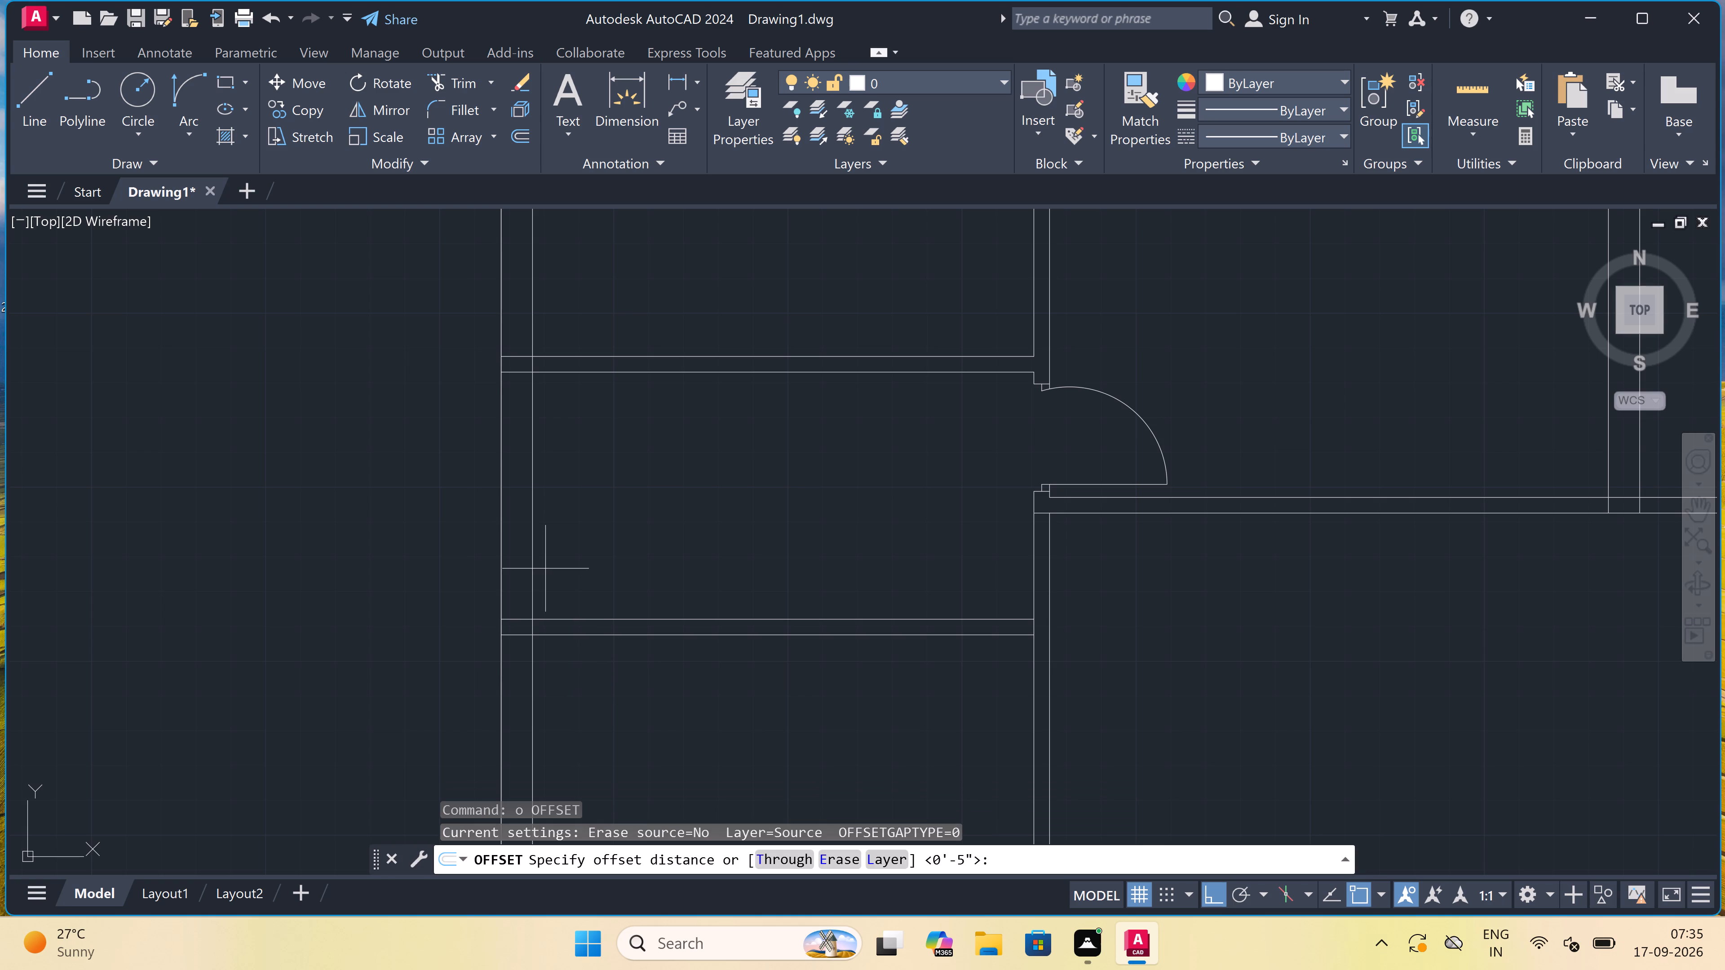
pyautogui.click(531, 554)
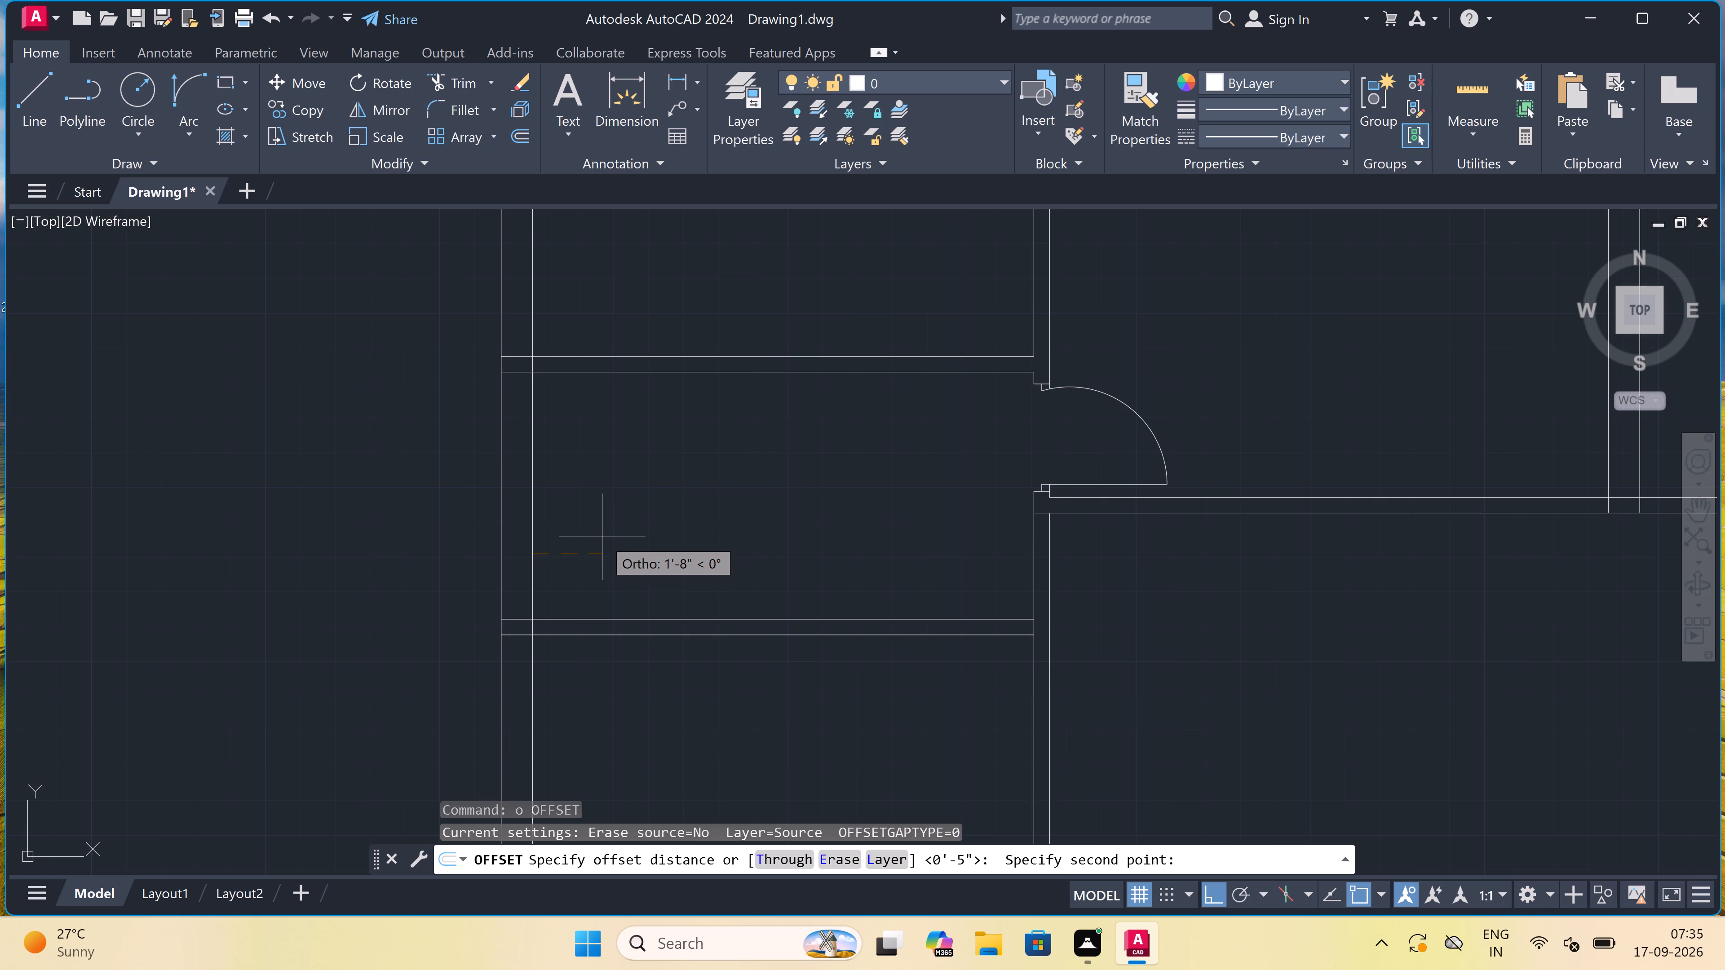
pyautogui.write("7'")
pyautogui.press('space')
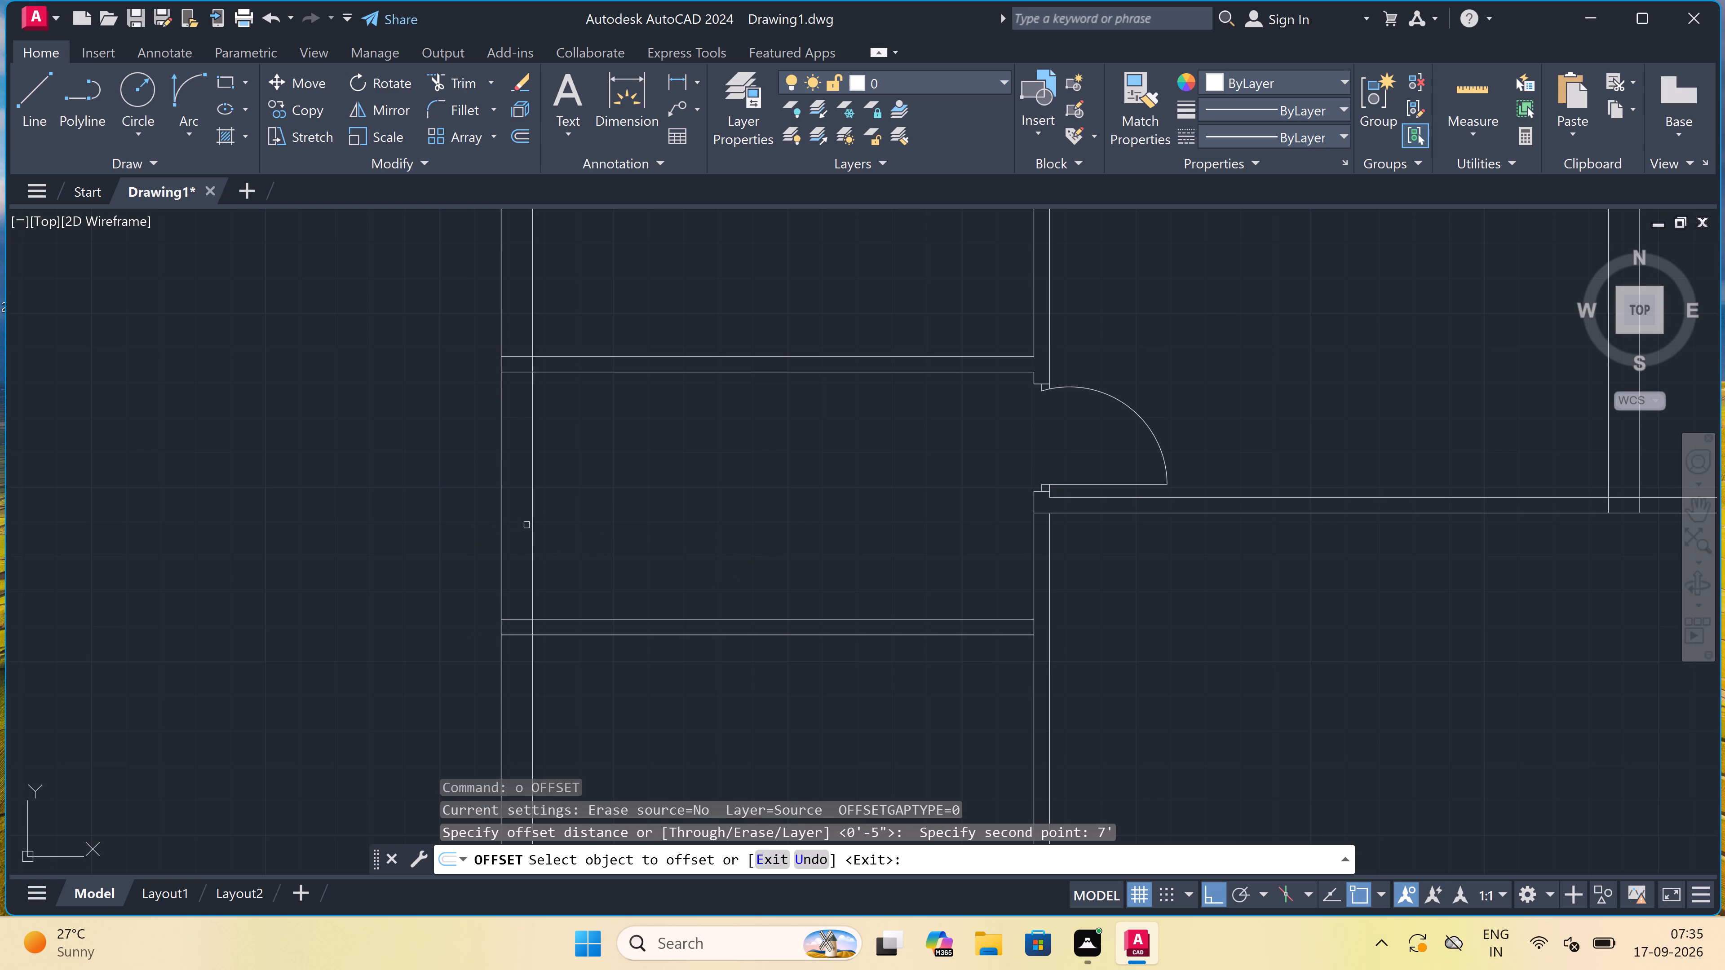
pyautogui.moveTo(531, 521); pyautogui.dragTo(537, 517)
pyautogui.click(720, 506)
pyautogui.press('Escape')
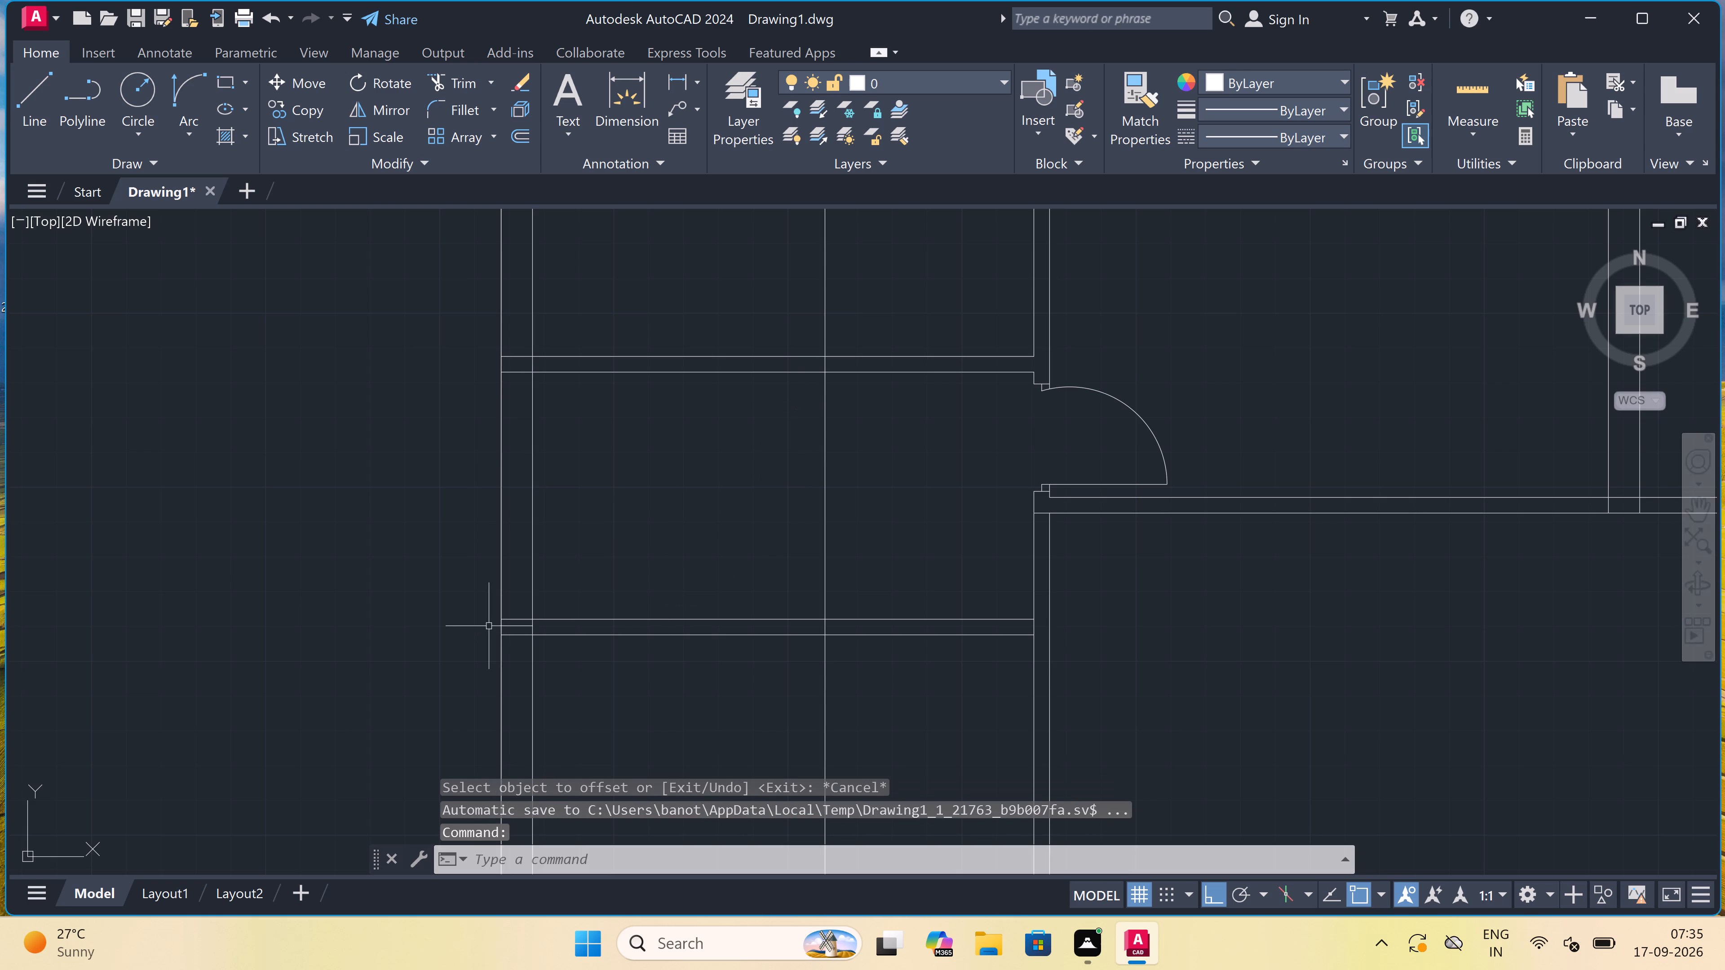
# Offset the new vertical line 4.5" to the right to form the second face of the partition.
pyautogui.press('space')
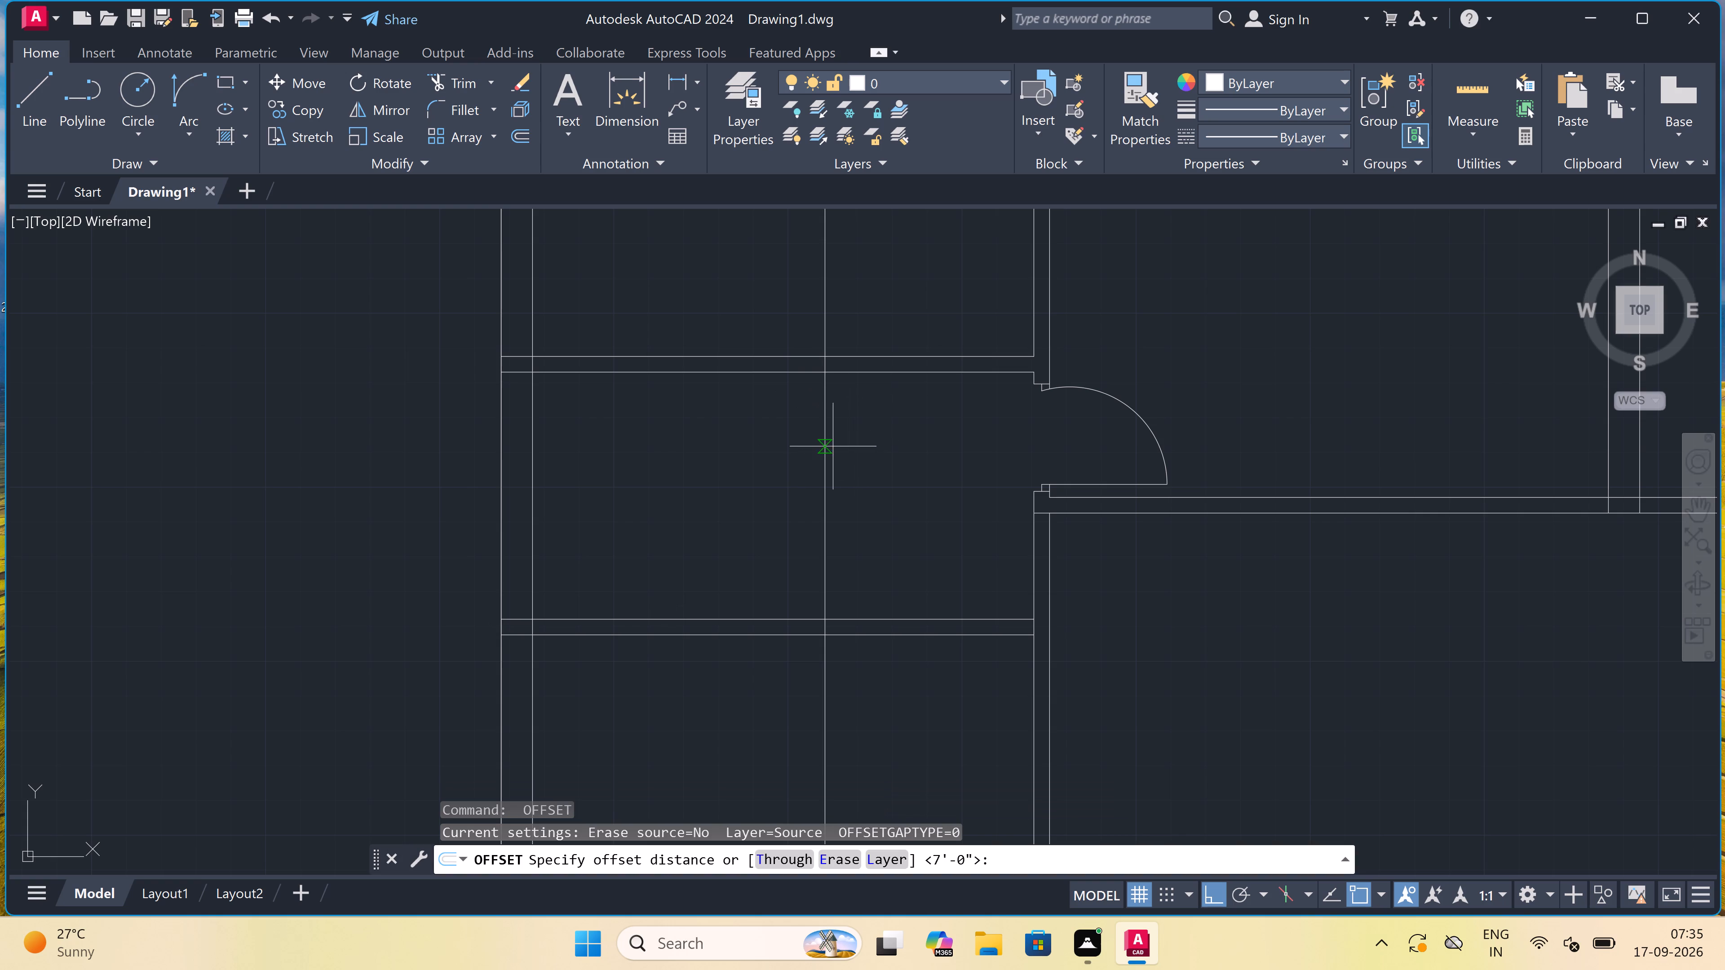
pyautogui.click(826, 446)
pyautogui.press('4')
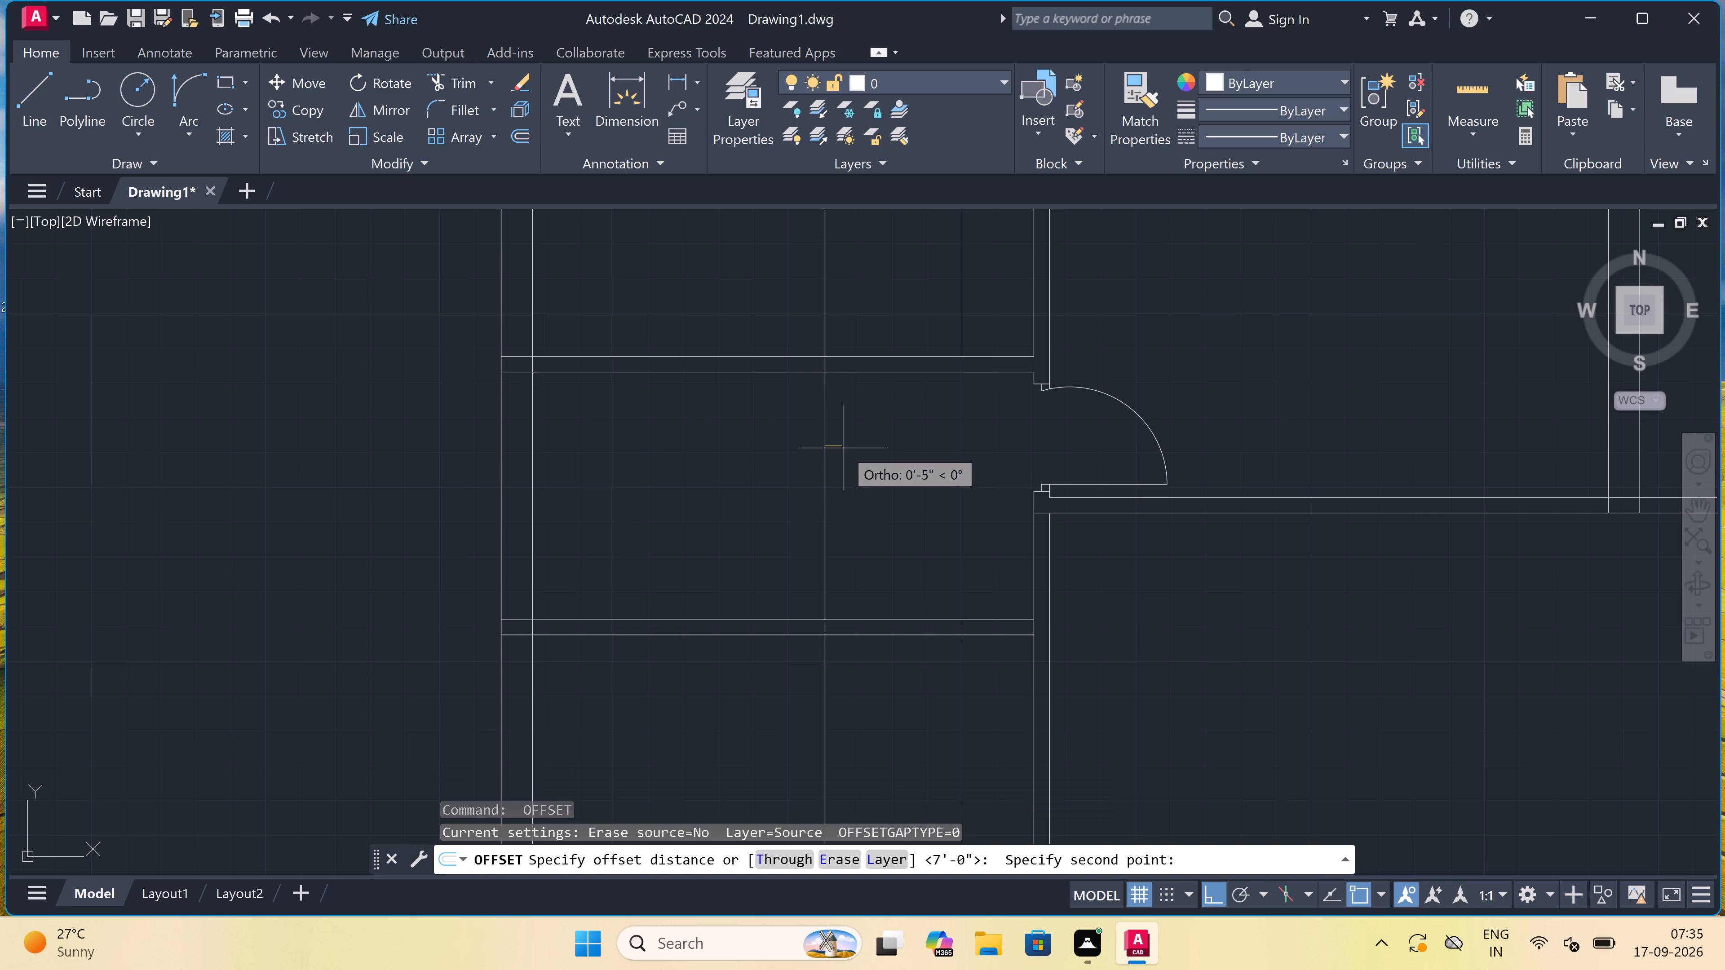
pyautogui.press('.')
pyautogui.press('5')
pyautogui.hotkey('shift', '"')
pyautogui.press('space')
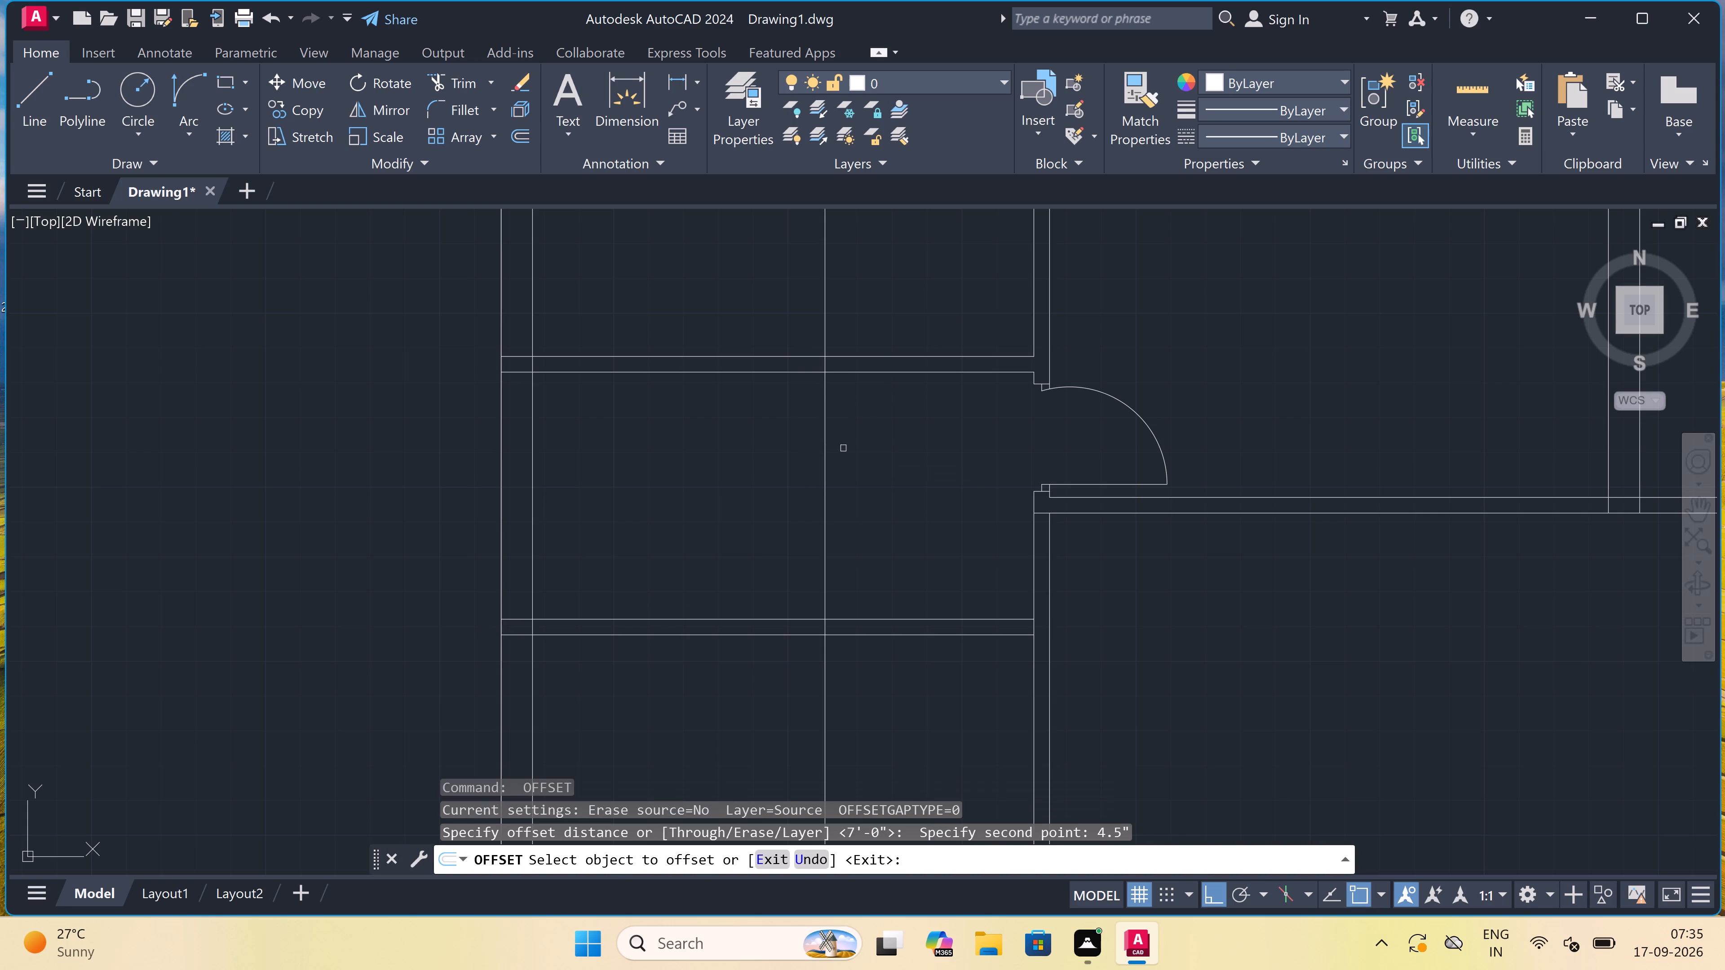
pyautogui.click(827, 485)
pyautogui.click(859, 483)
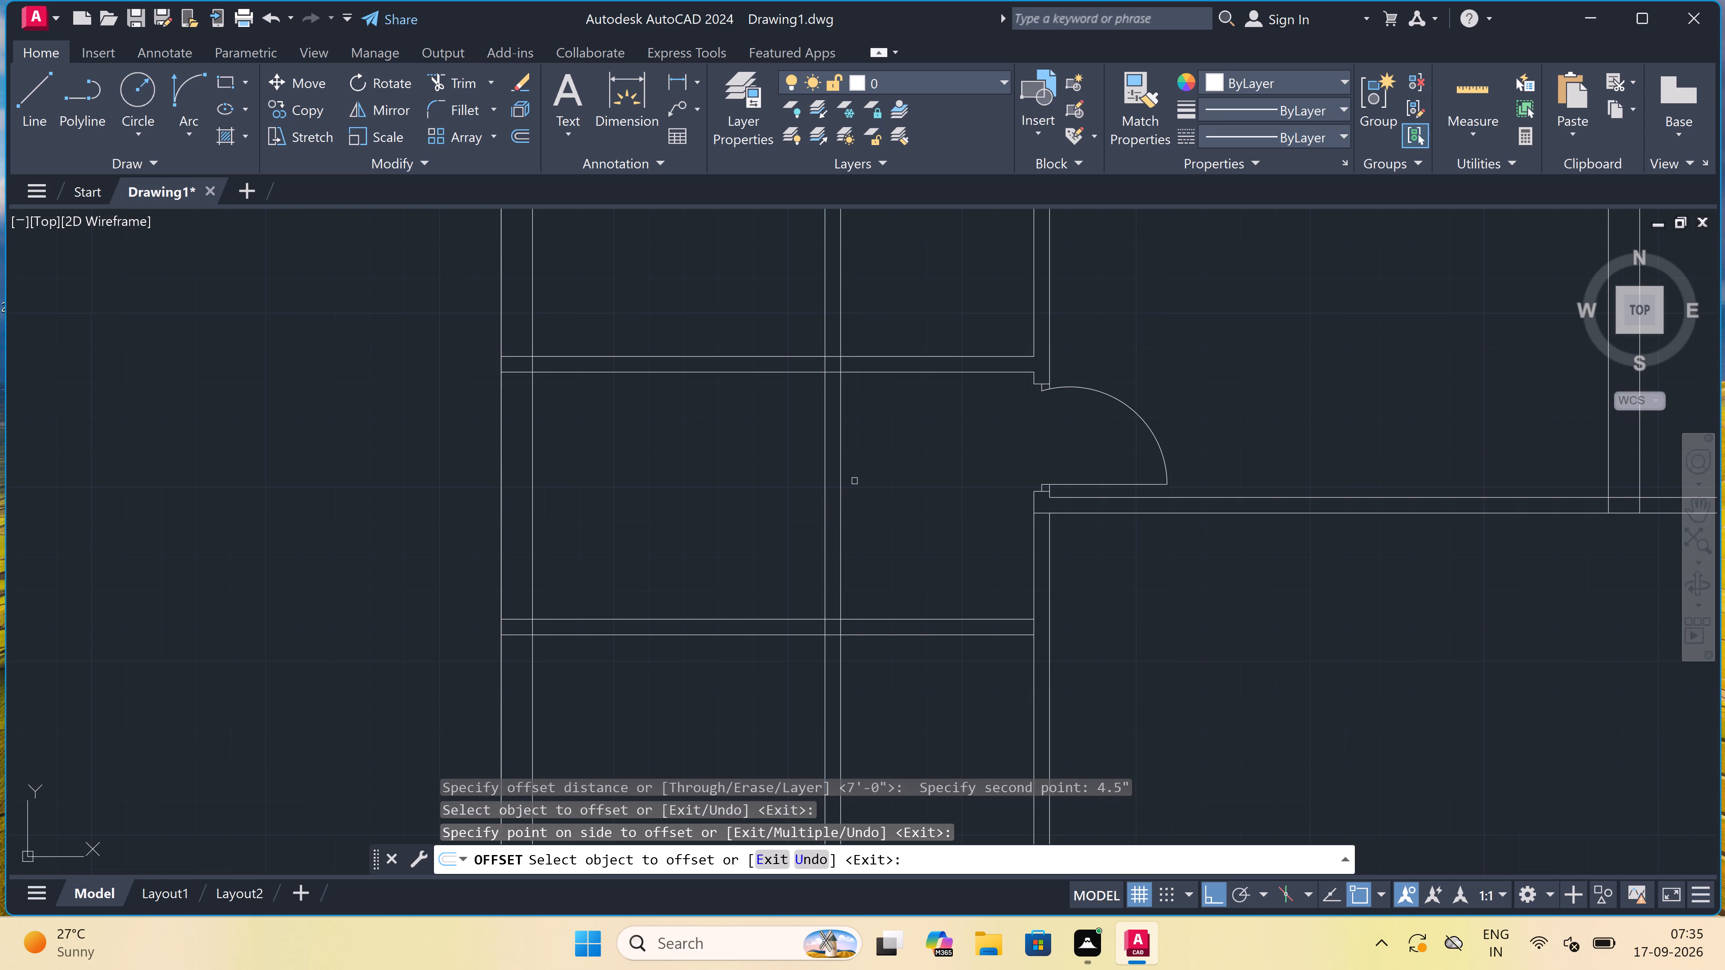
pyautogui.press('Escape')
# Trim the new vertical partition within and above the upper horizontal partition, and remove that partition's lower line between the vertical faces.
pyautogui.write('tr')
pyautogui.press('space')
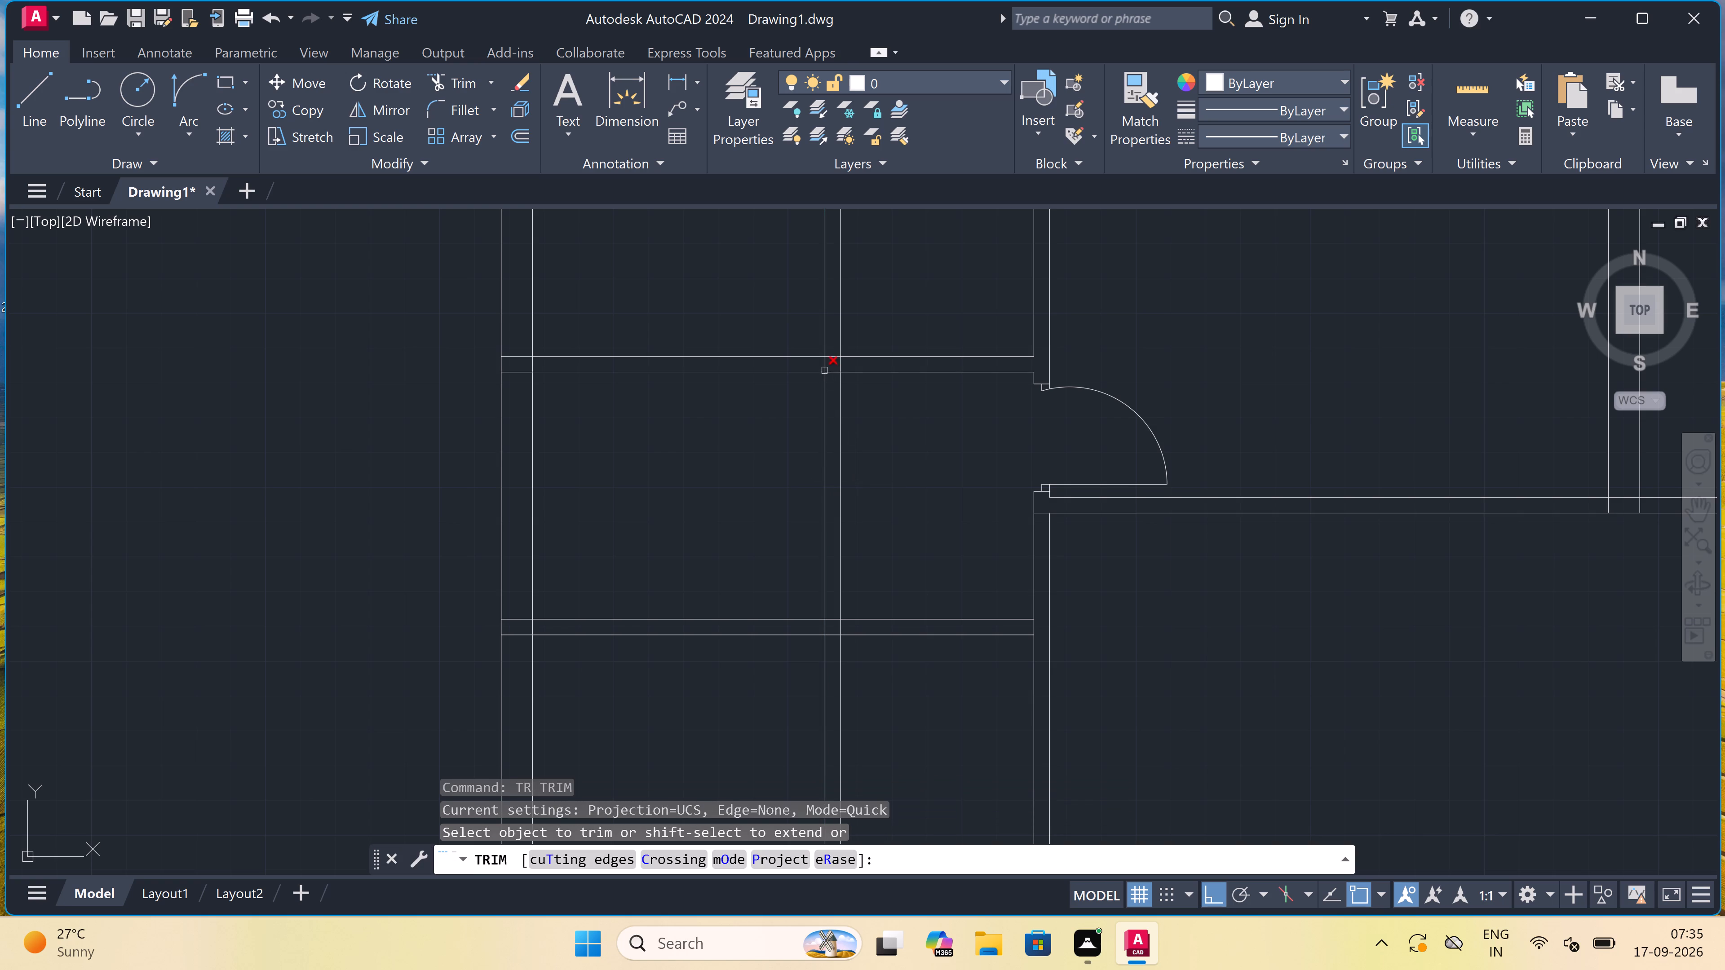
pyautogui.scroll(5, 820, 357)
pyautogui.moveTo(821, 400); pyautogui.dragTo(834, 401)
pyautogui.moveTo(851, 404); pyautogui.dragTo(861, 404)
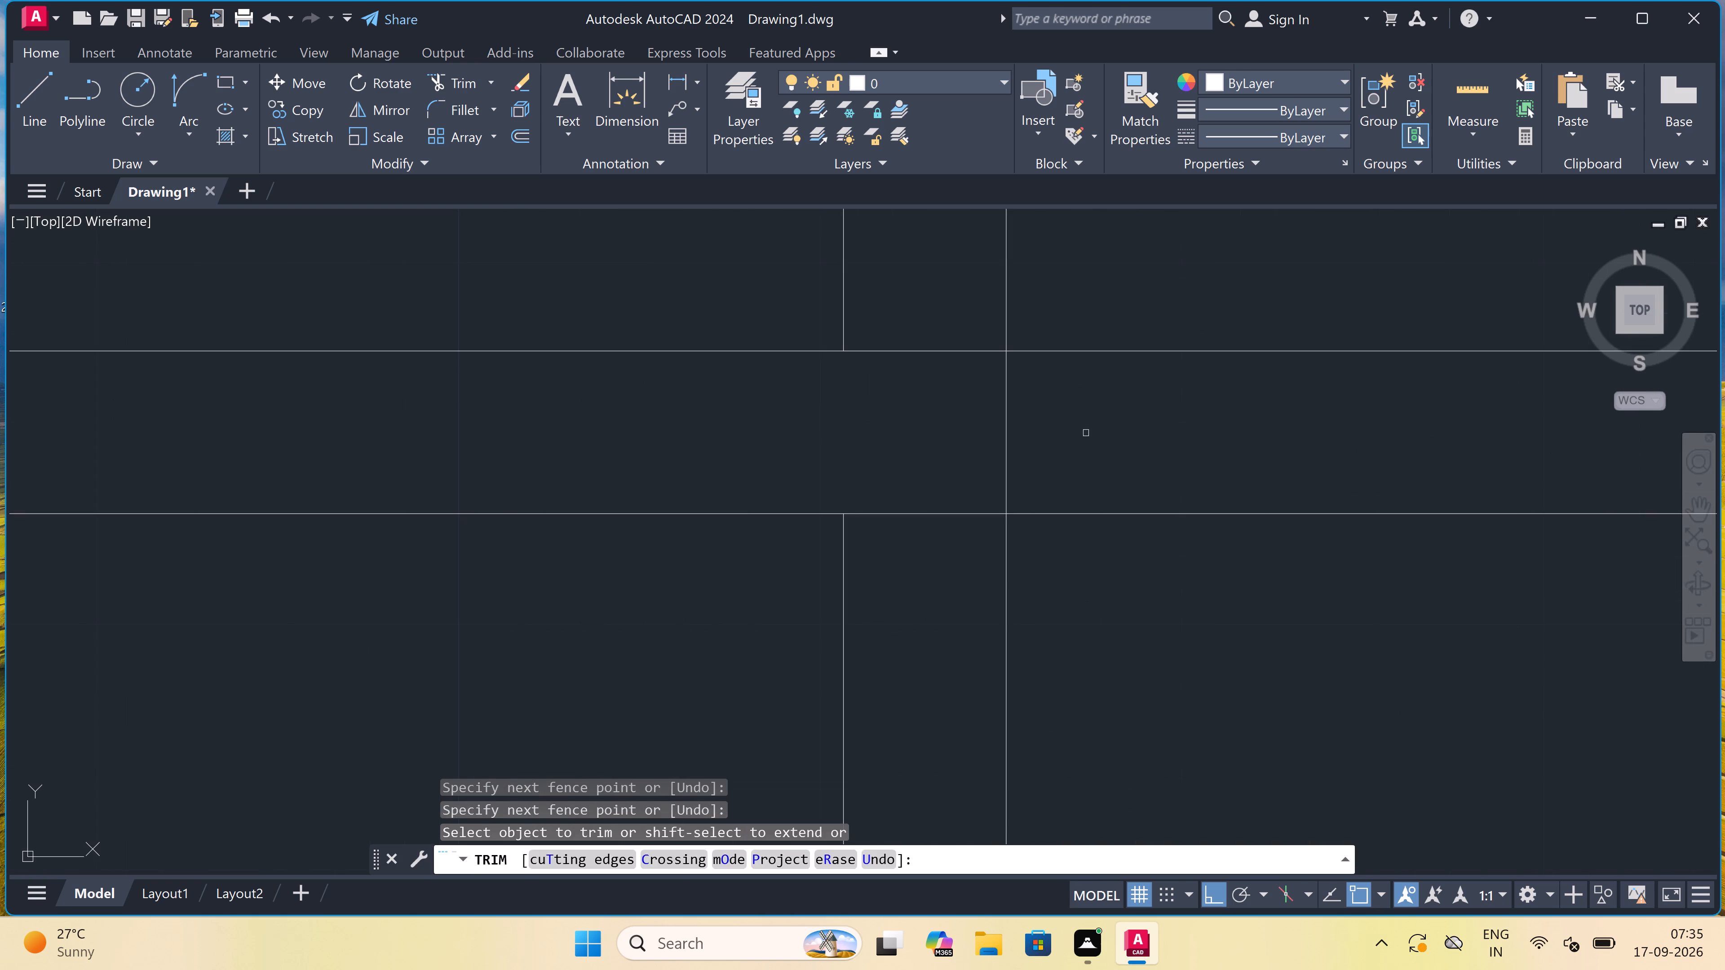
pyautogui.moveTo(1086, 433); pyautogui.dragTo(1079, 432)
pyautogui.click(851, 480)
pyautogui.click(933, 580)
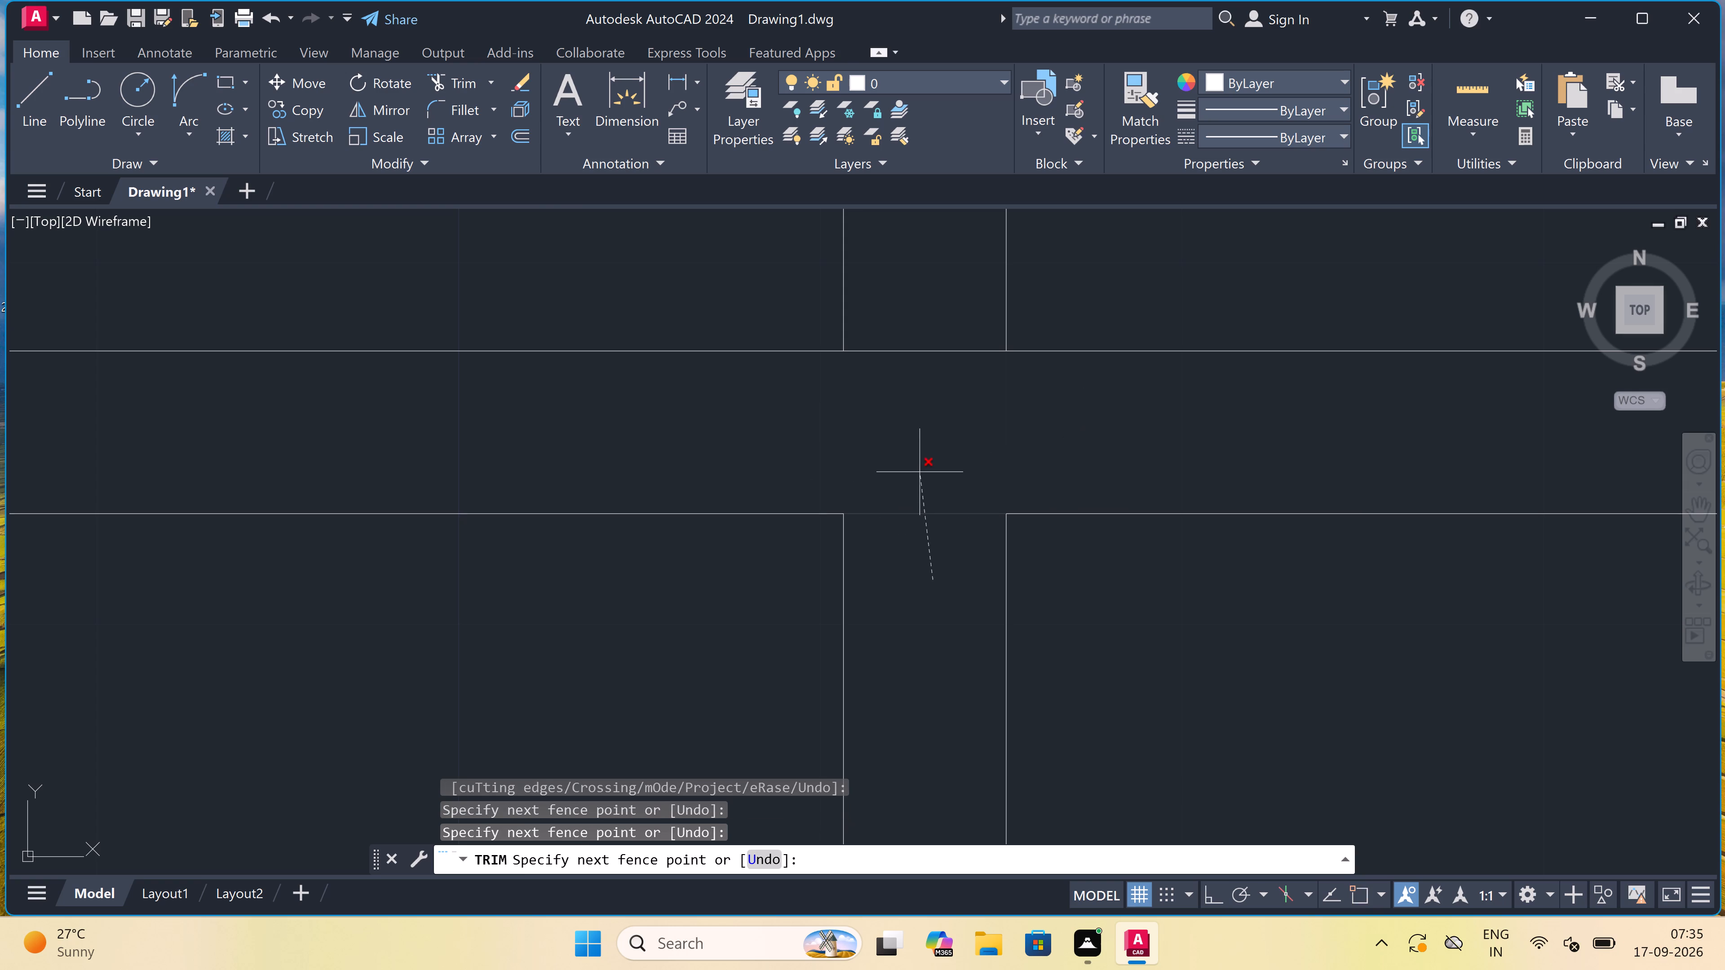
pyautogui.click(920, 469)
pyautogui.scroll(-4, 916, 471)
pyautogui.click(878, 398)
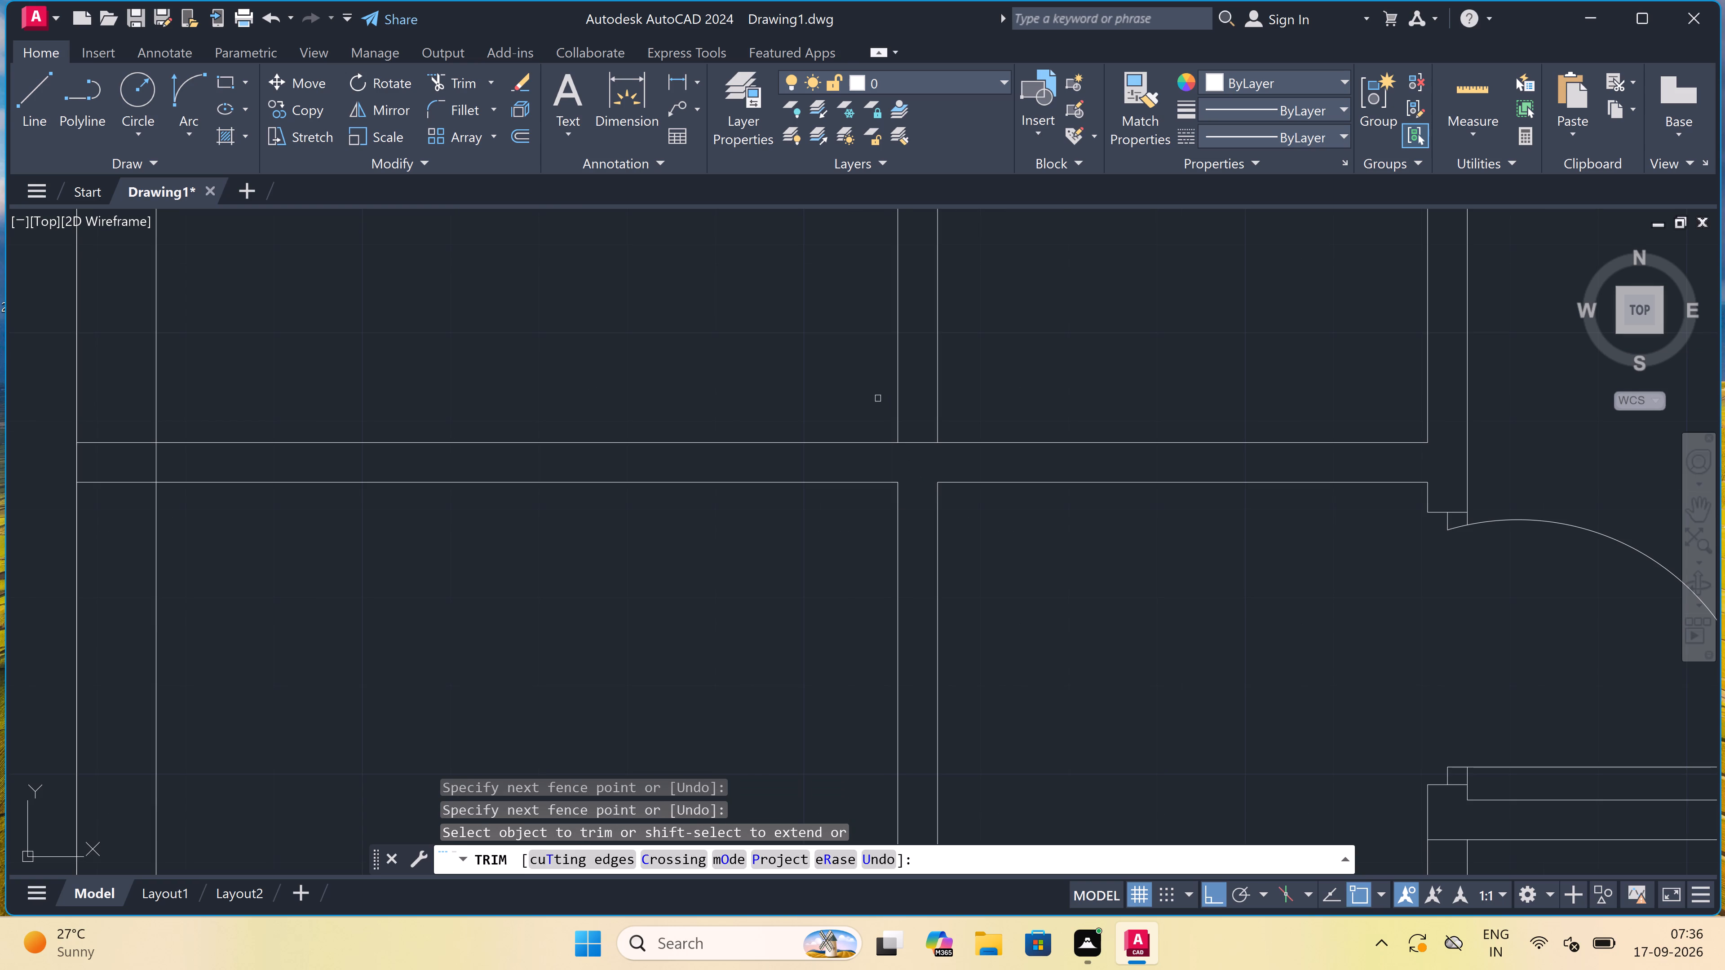
pyautogui.click(1100, 305)
# Trim the vertical partition within and below the lower horizontal partition, and remove that partition's upper line between the vertical faces.
pyautogui.scroll(-4, 1088, 308)
pyautogui.scroll(3, 1085, 427)
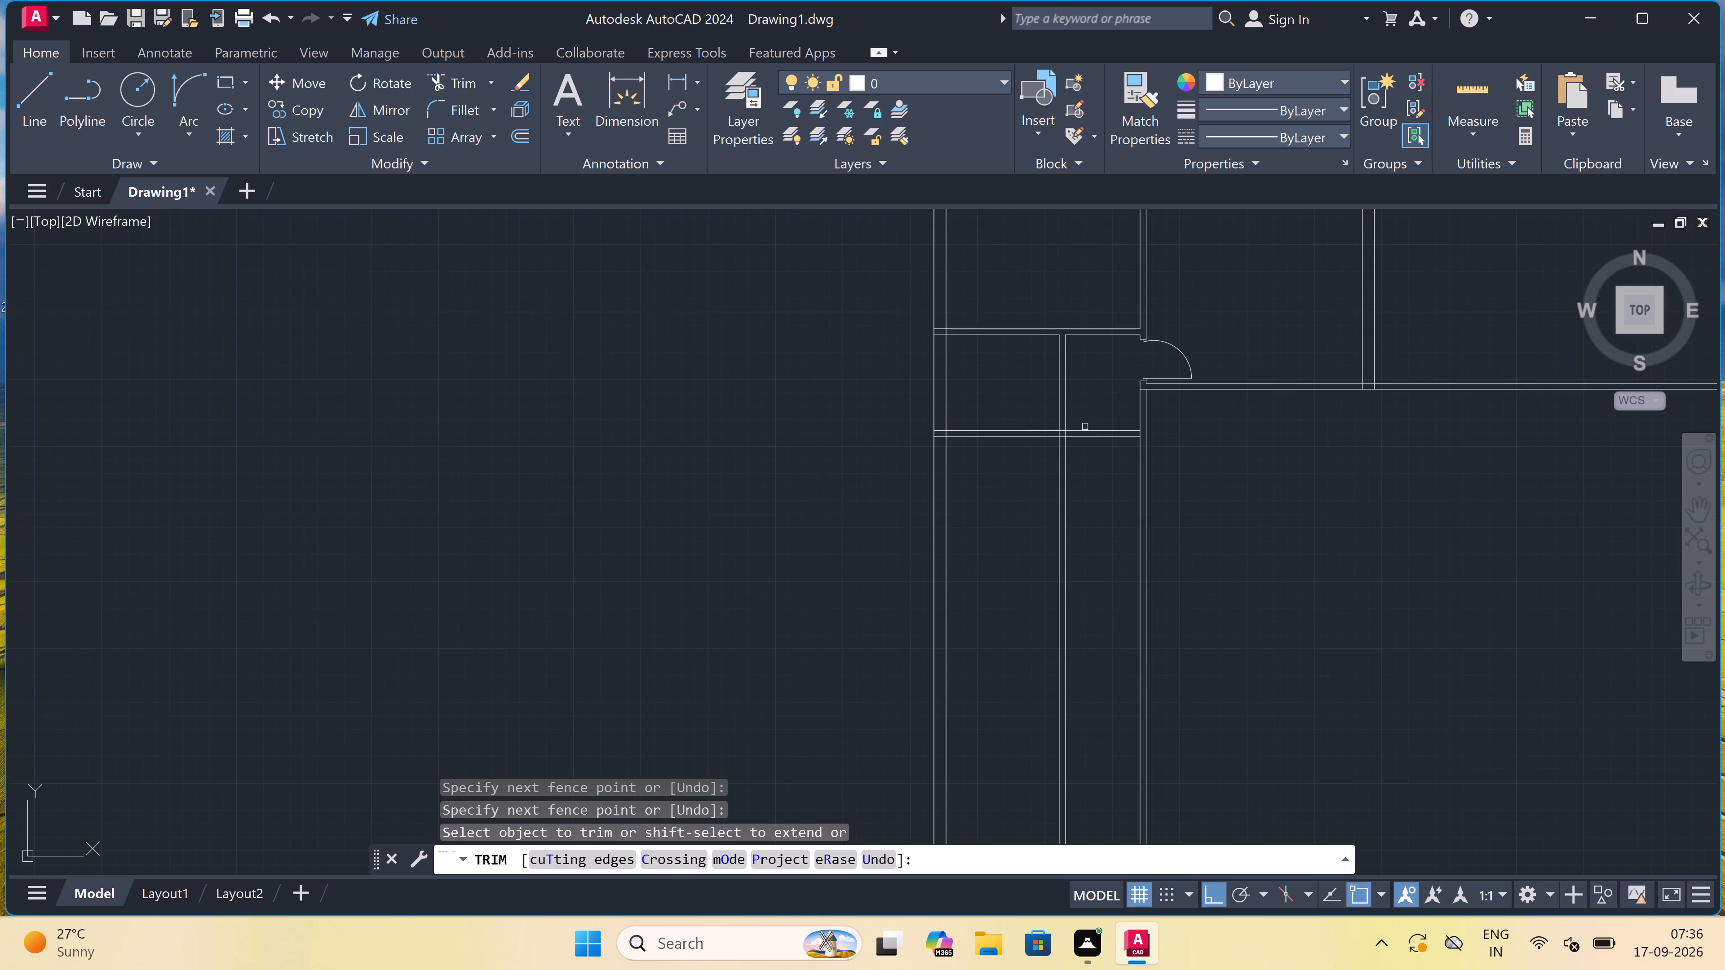
pyautogui.scroll(1, 1085, 427)
pyautogui.scroll(4, 974, 424)
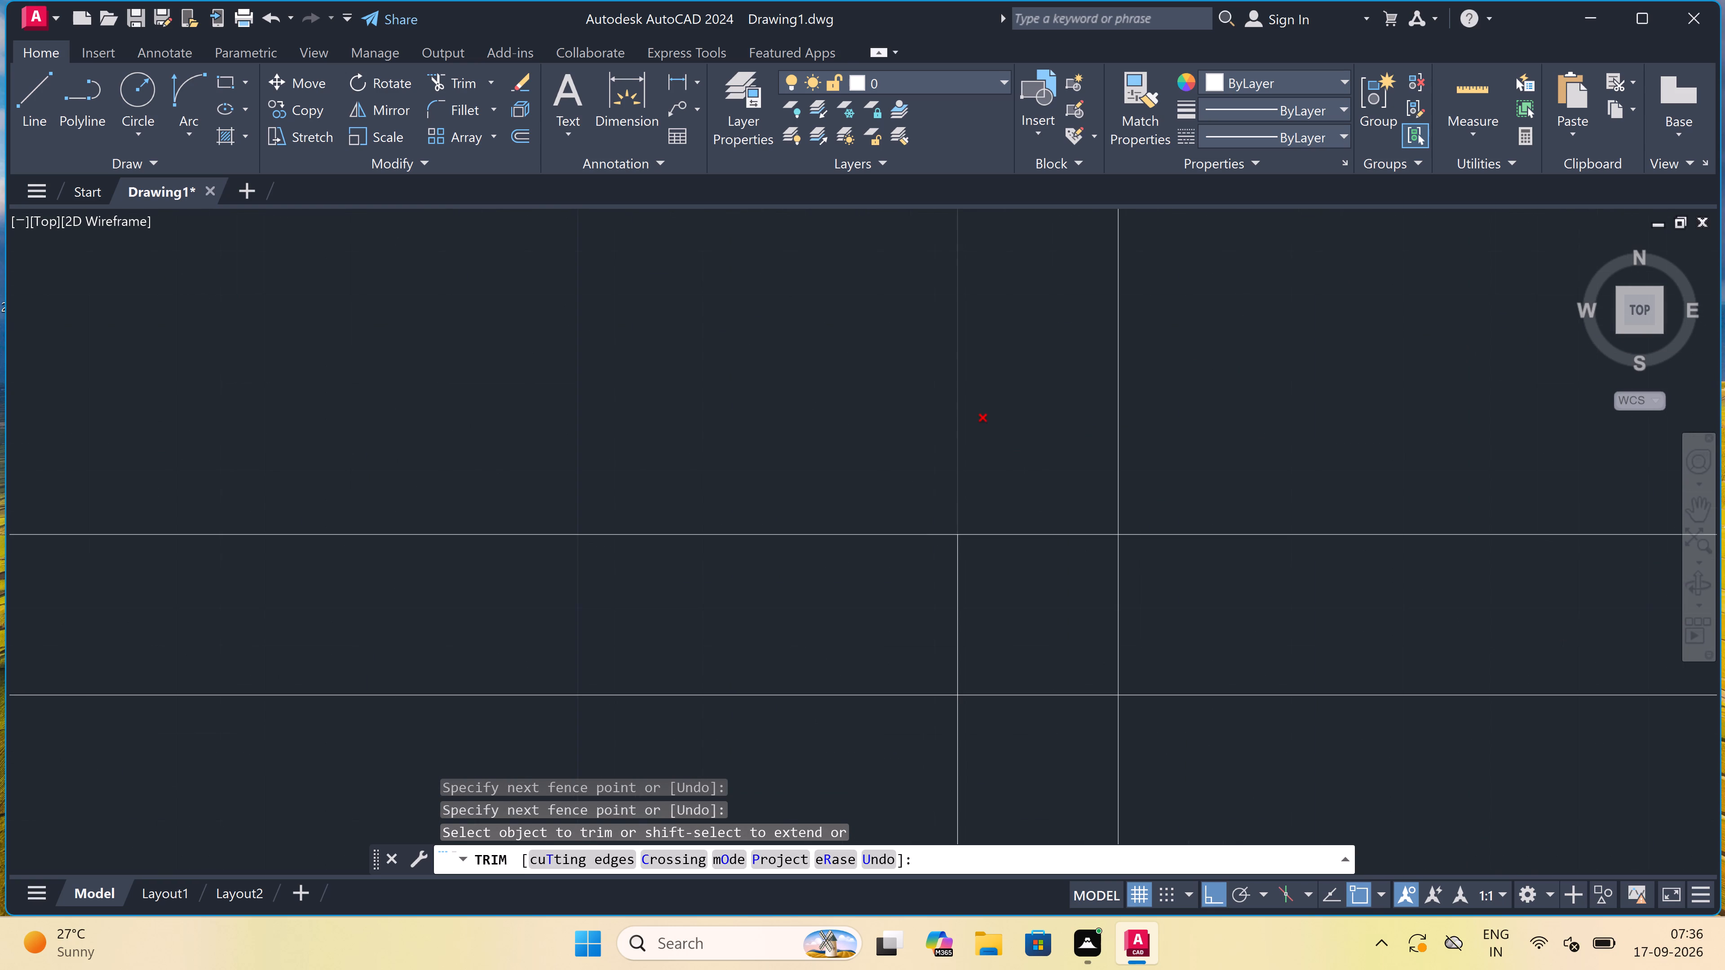
pyautogui.moveTo(908, 602); pyautogui.dragTo(919, 601)
pyautogui.moveTo(1201, 578); pyautogui.dragTo(1195, 580)
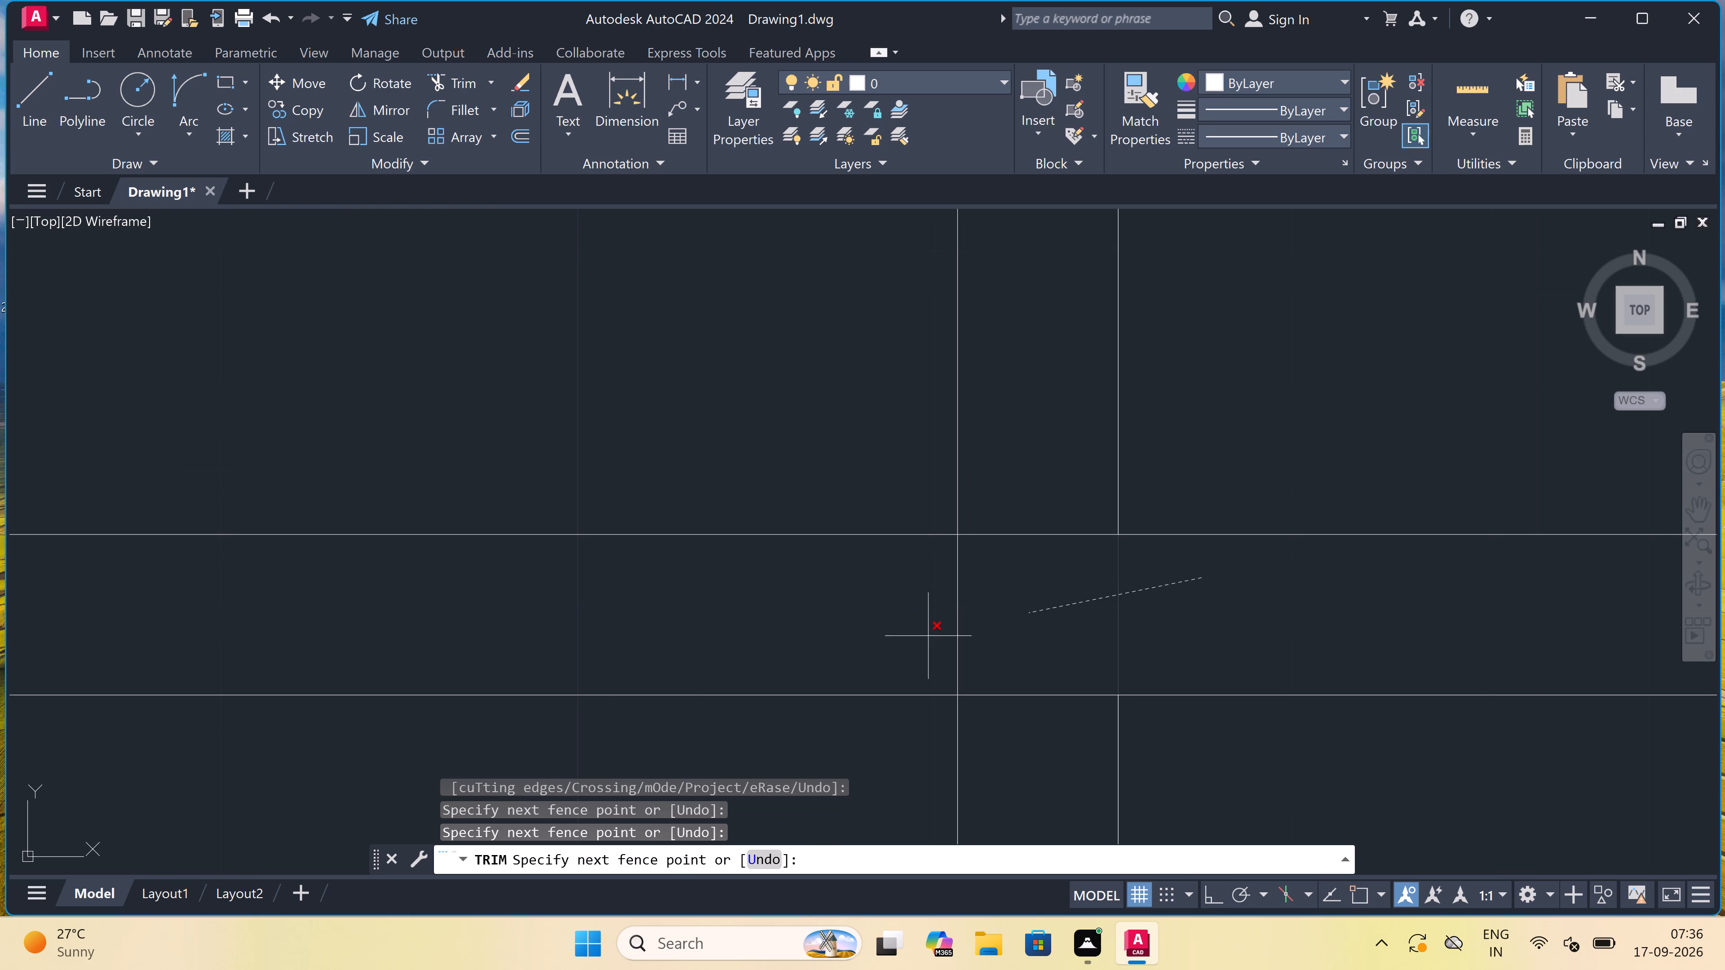
pyautogui.click(920, 635)
pyautogui.moveTo(991, 591); pyautogui.dragTo(990, 574)
pyautogui.click(1016, 436)
pyautogui.scroll(-4, 1016, 436)
pyautogui.click(1070, 516)
pyautogui.doubleClick(975, 553)
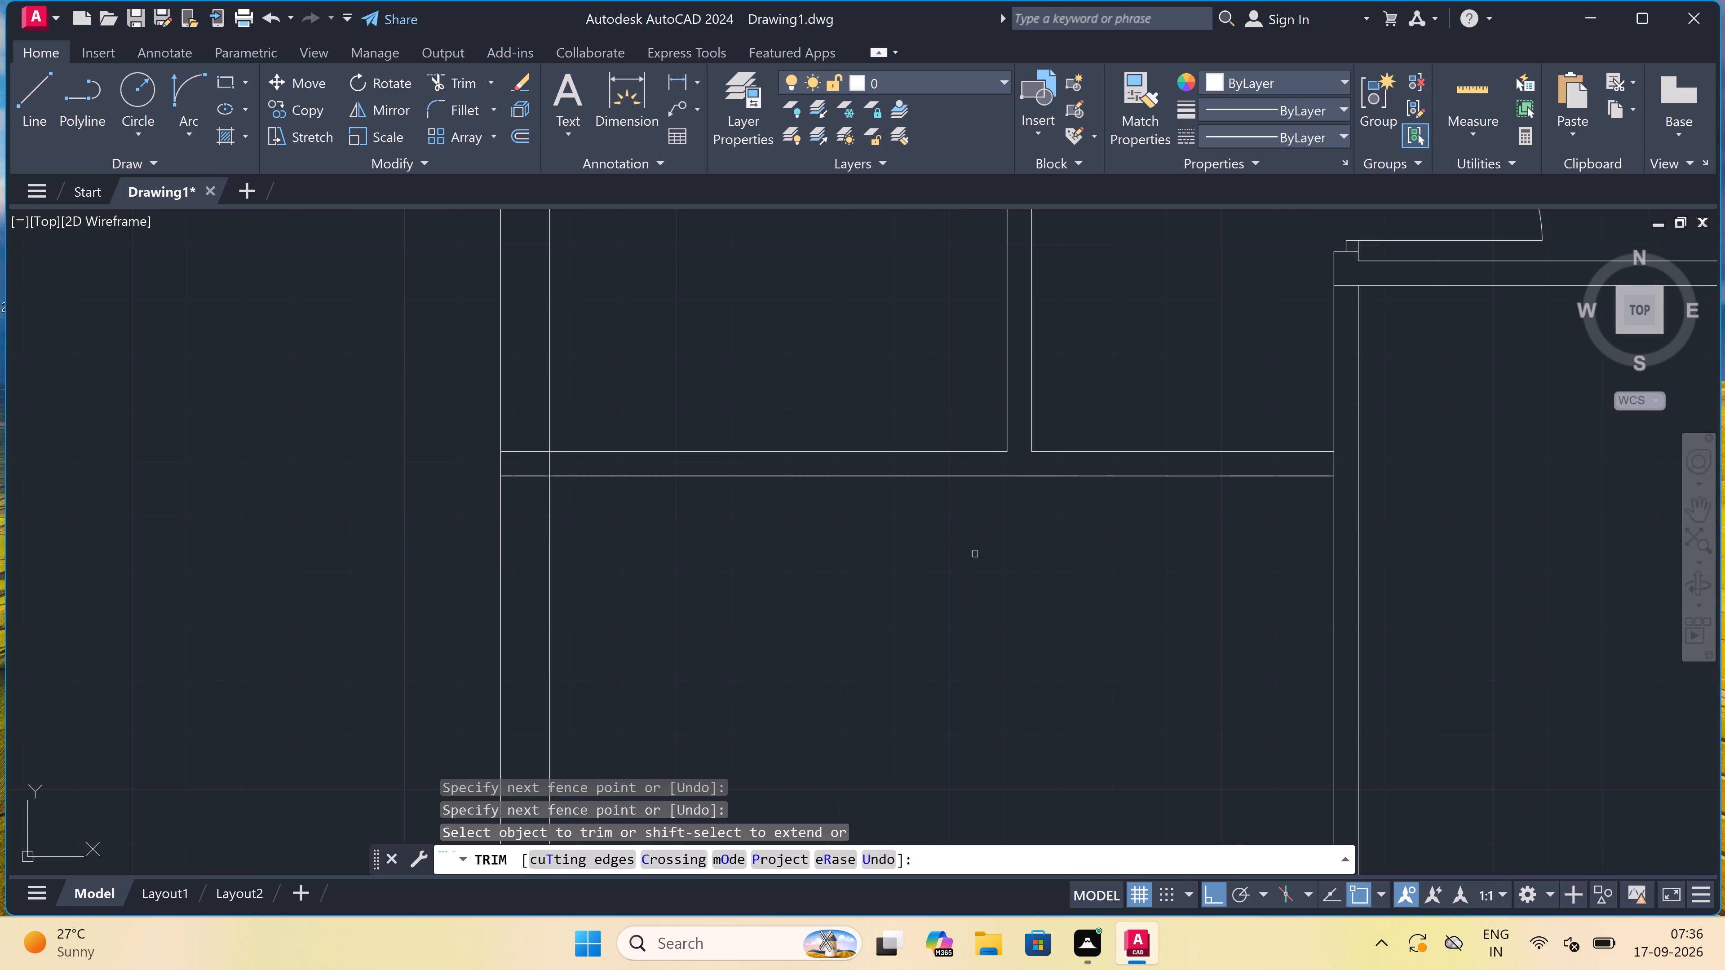
pyautogui.press('Escape')
# Draw a jamb line across the vertical partition near its upper end, with a 2" stop downward and a 2' door leaf to the left.
pyautogui.scroll(-3, 968, 545)
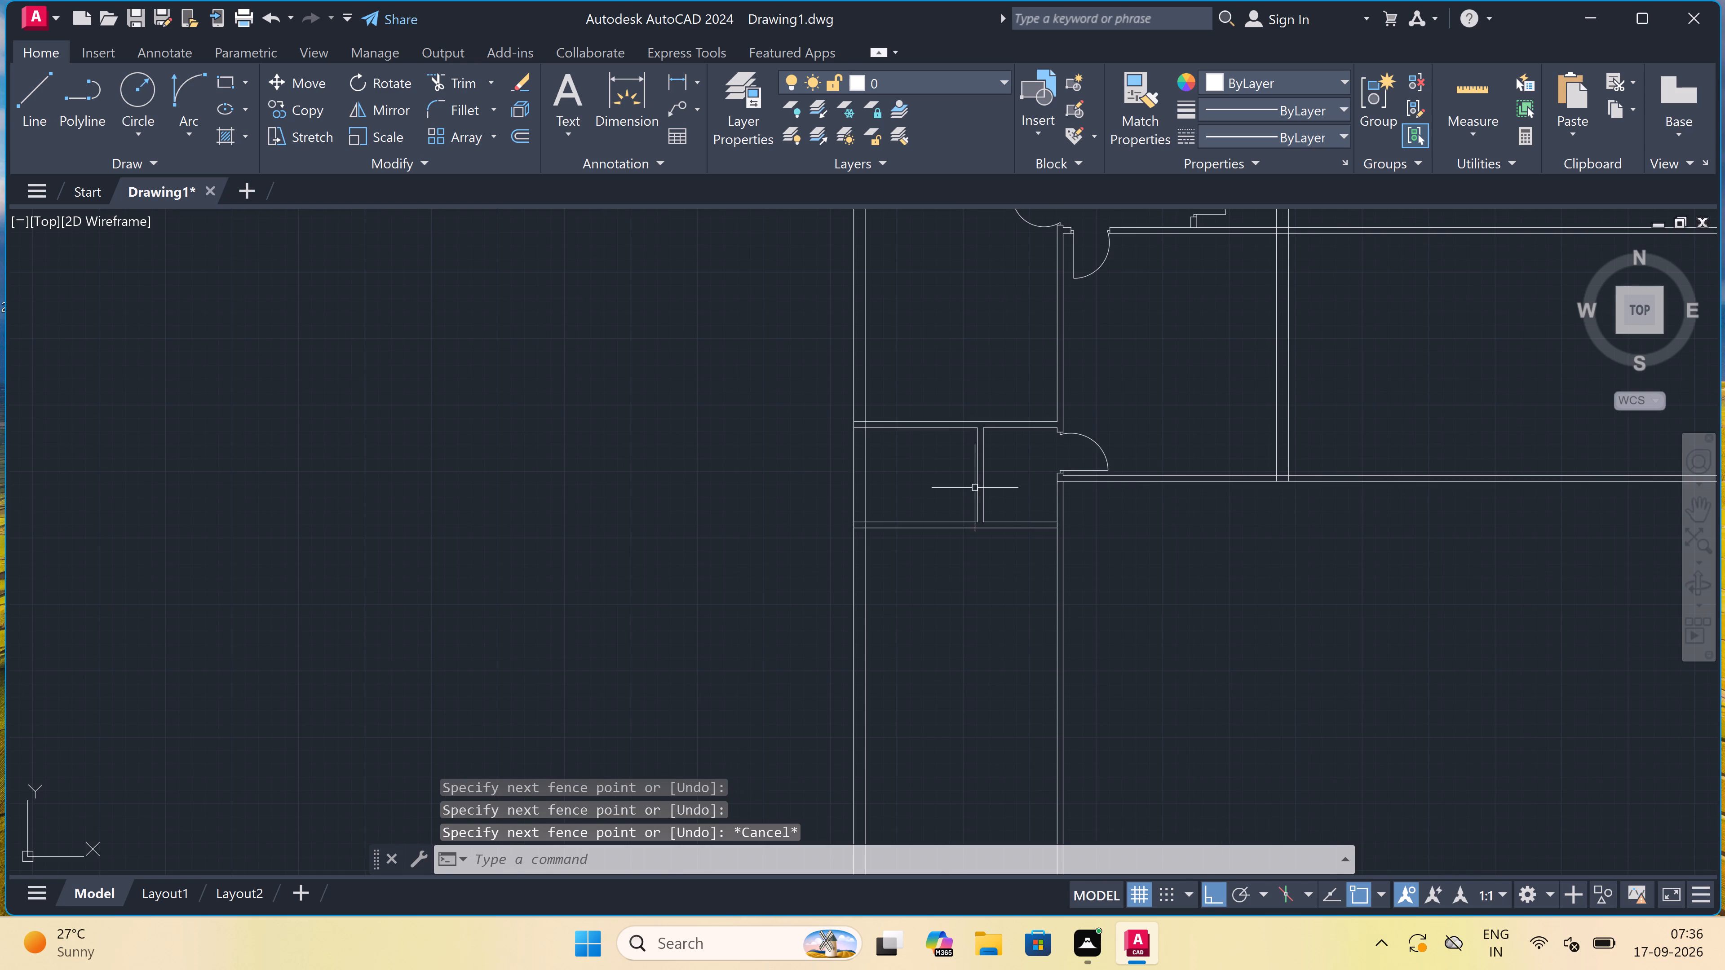
pyautogui.scroll(3, 977, 468)
pyautogui.press('l')
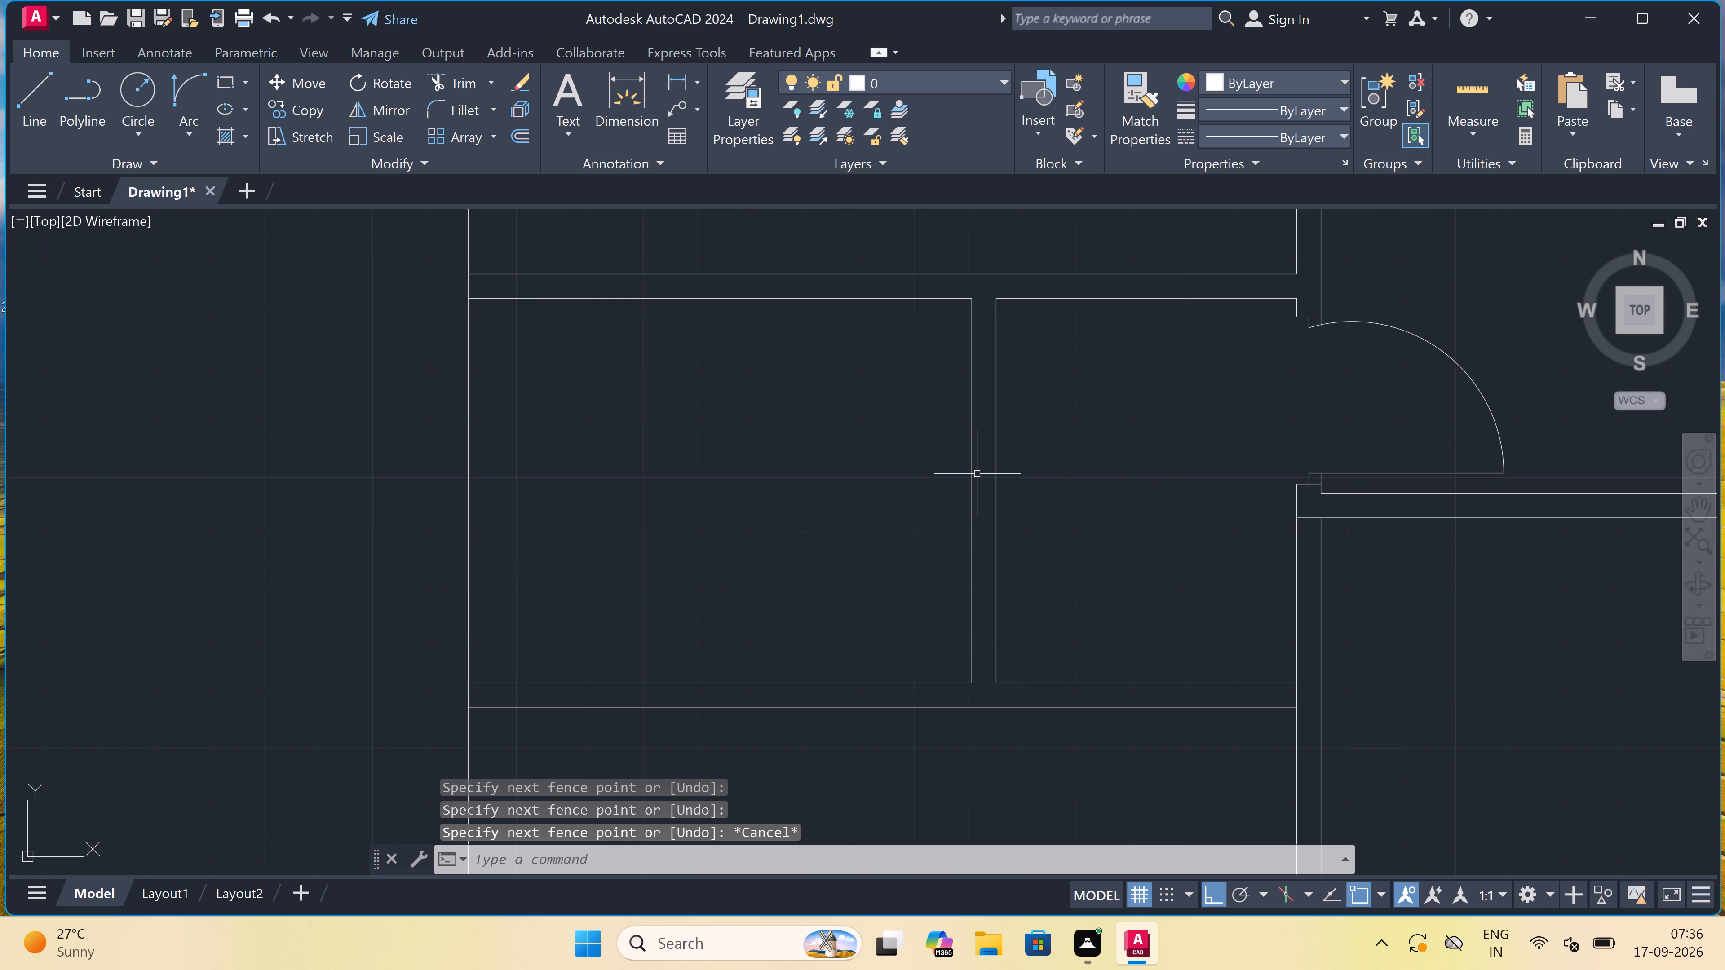
pyautogui.press('space')
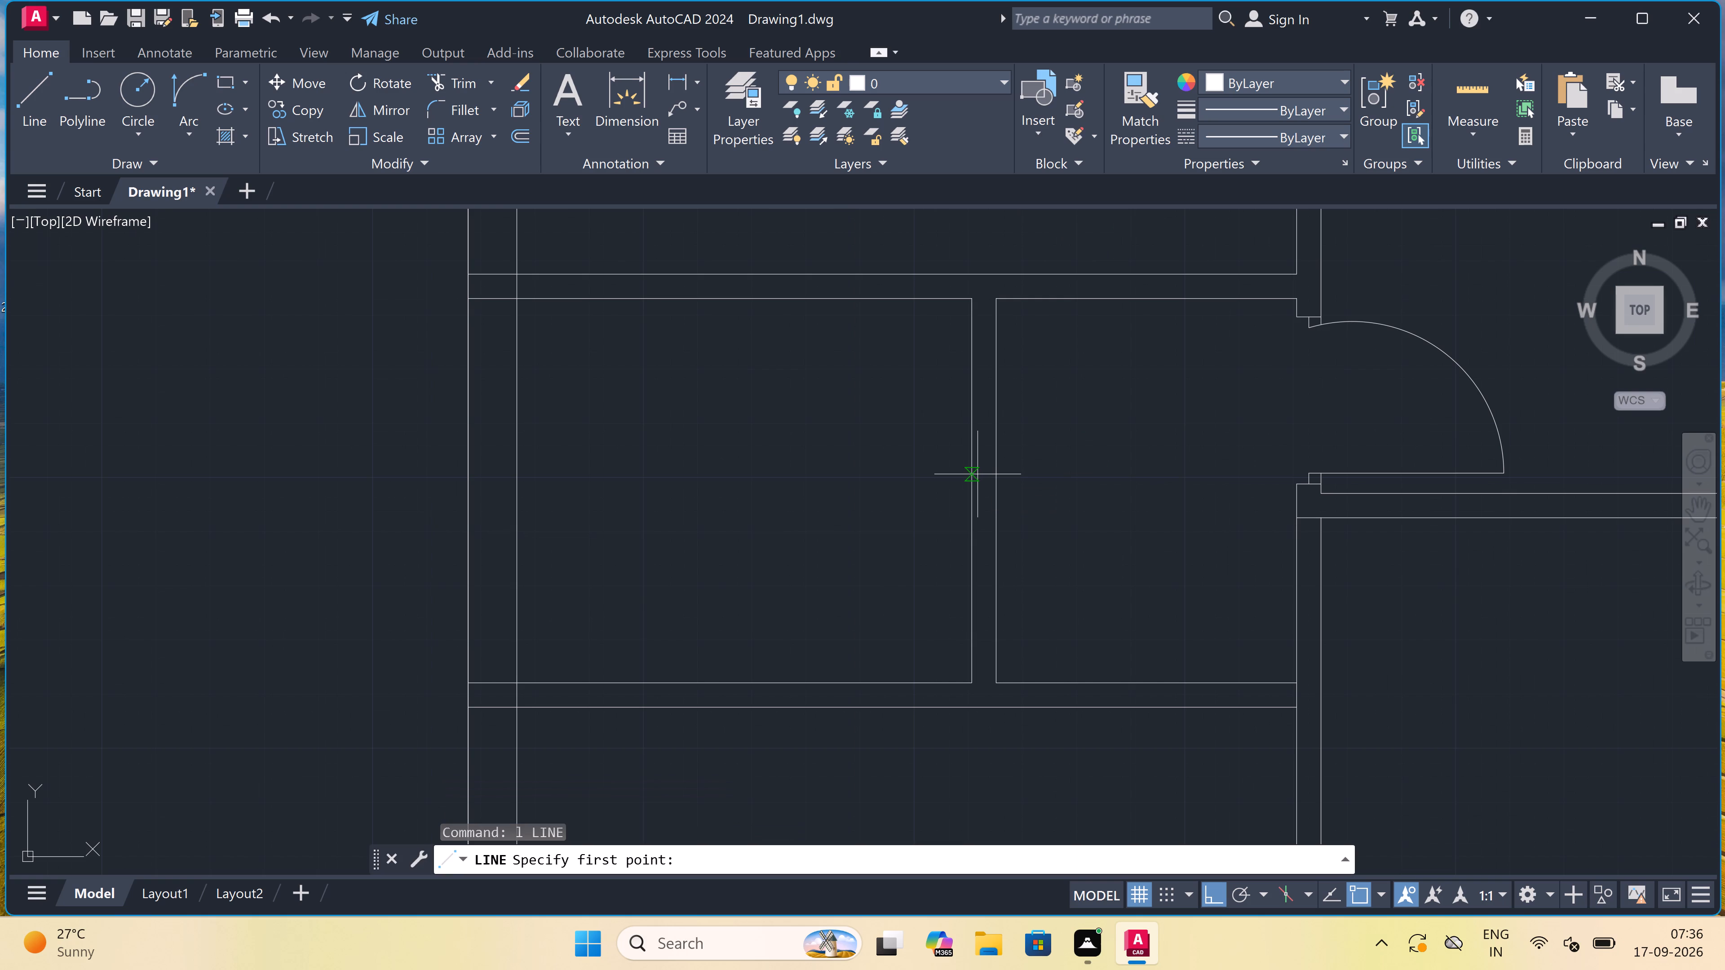
pyautogui.scroll(-2, 980, 494)
pyautogui.scroll(3, 963, 419)
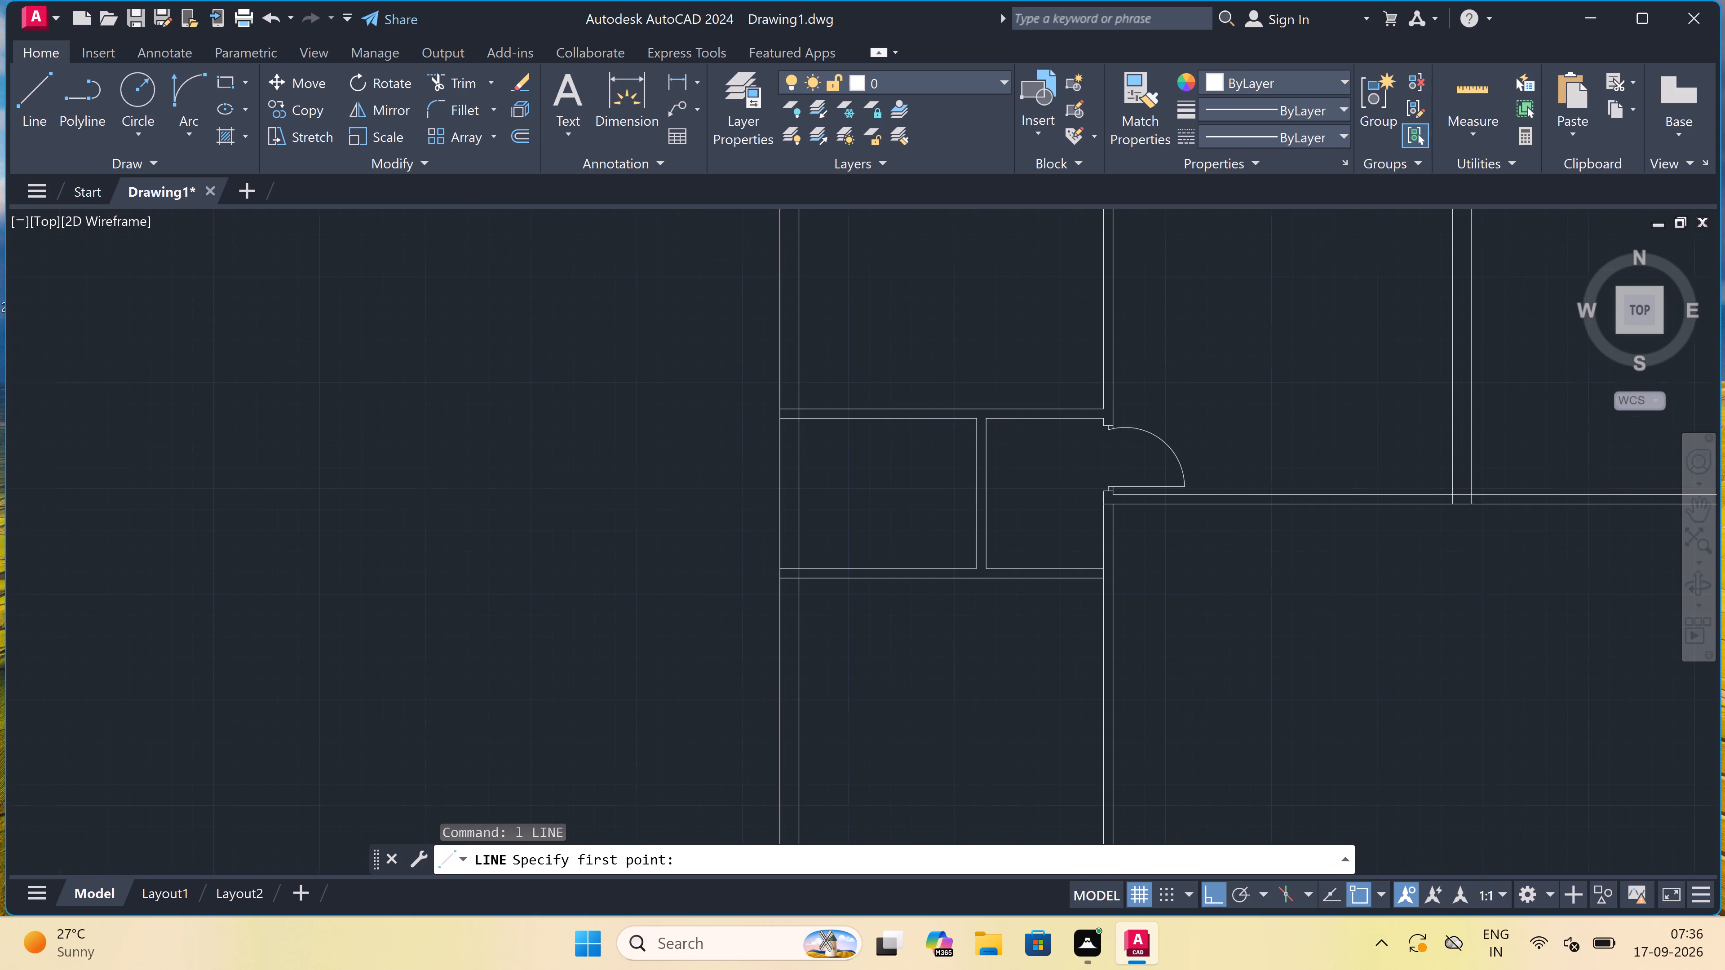
pyautogui.doubleClick(1051, 445)
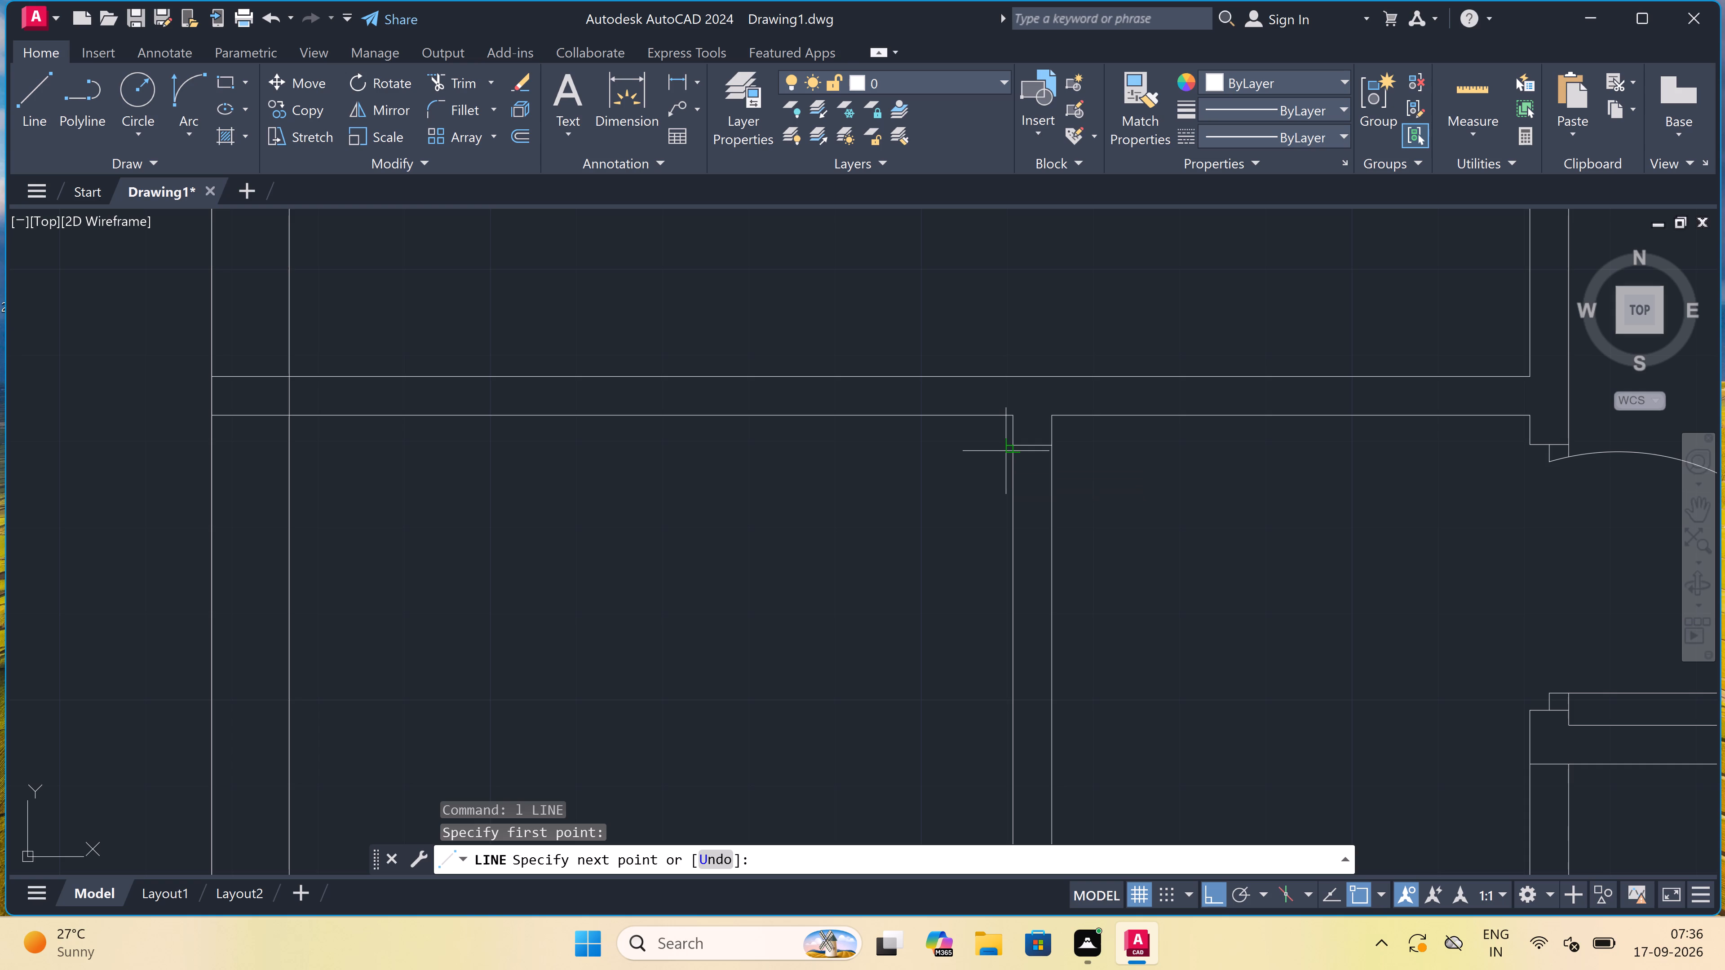
pyautogui.click(1008, 448)
pyautogui.click(1035, 439)
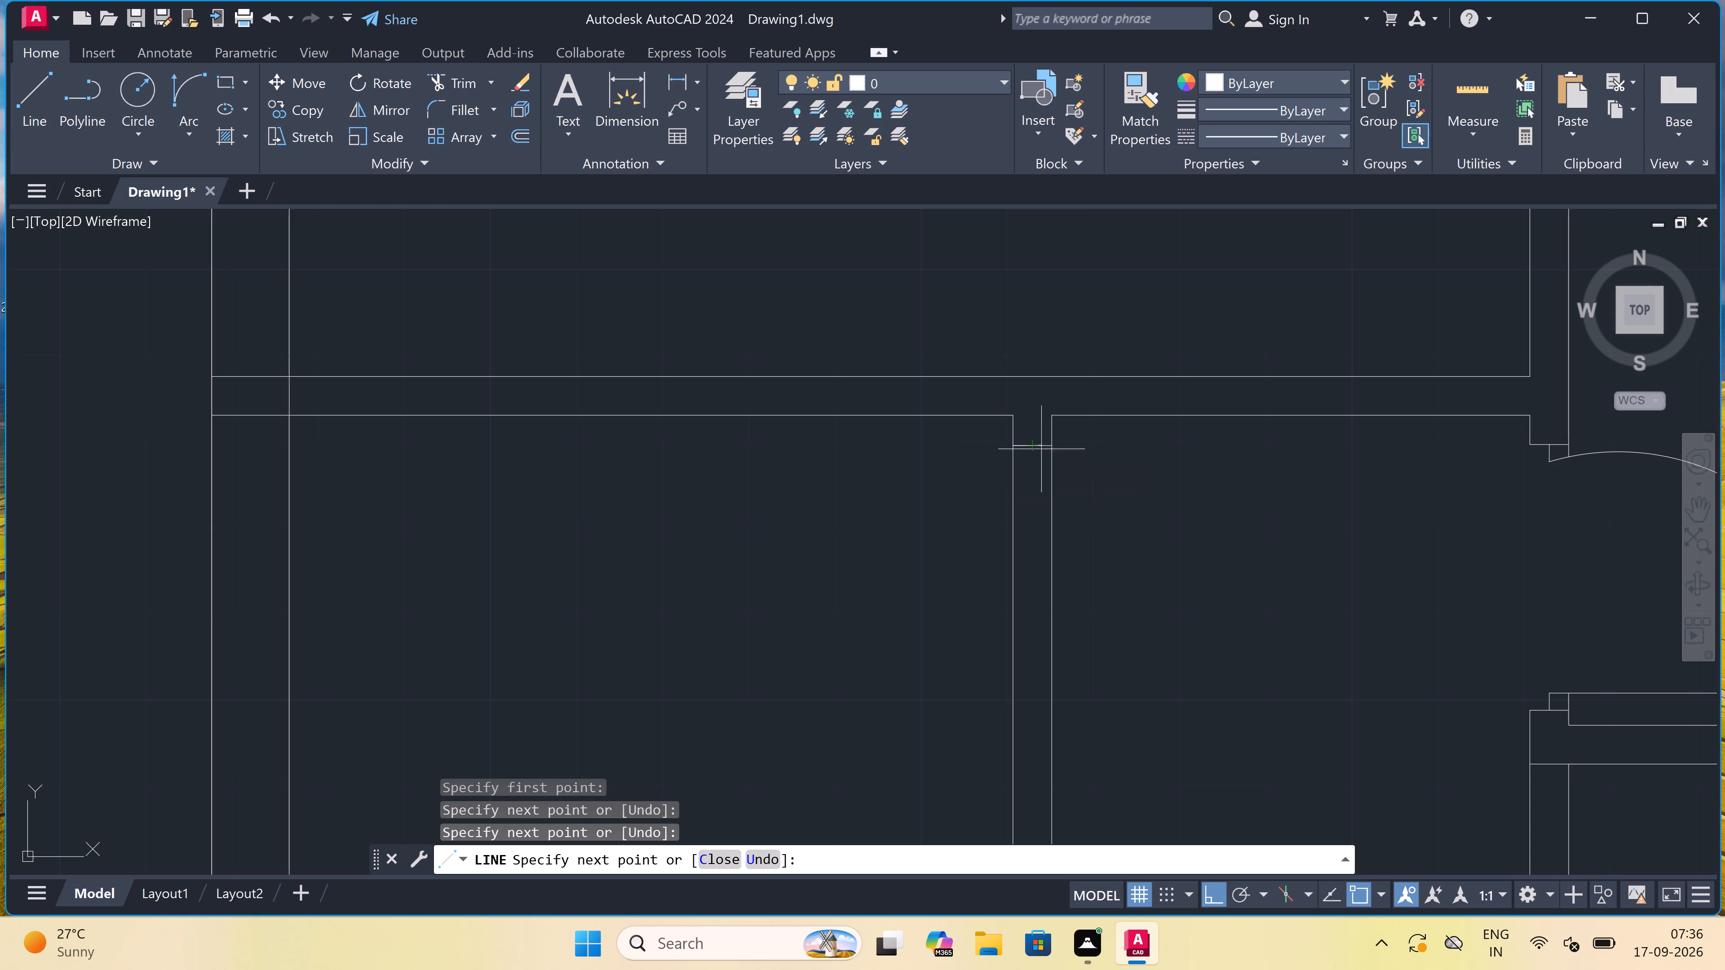
pyautogui.write('2"')
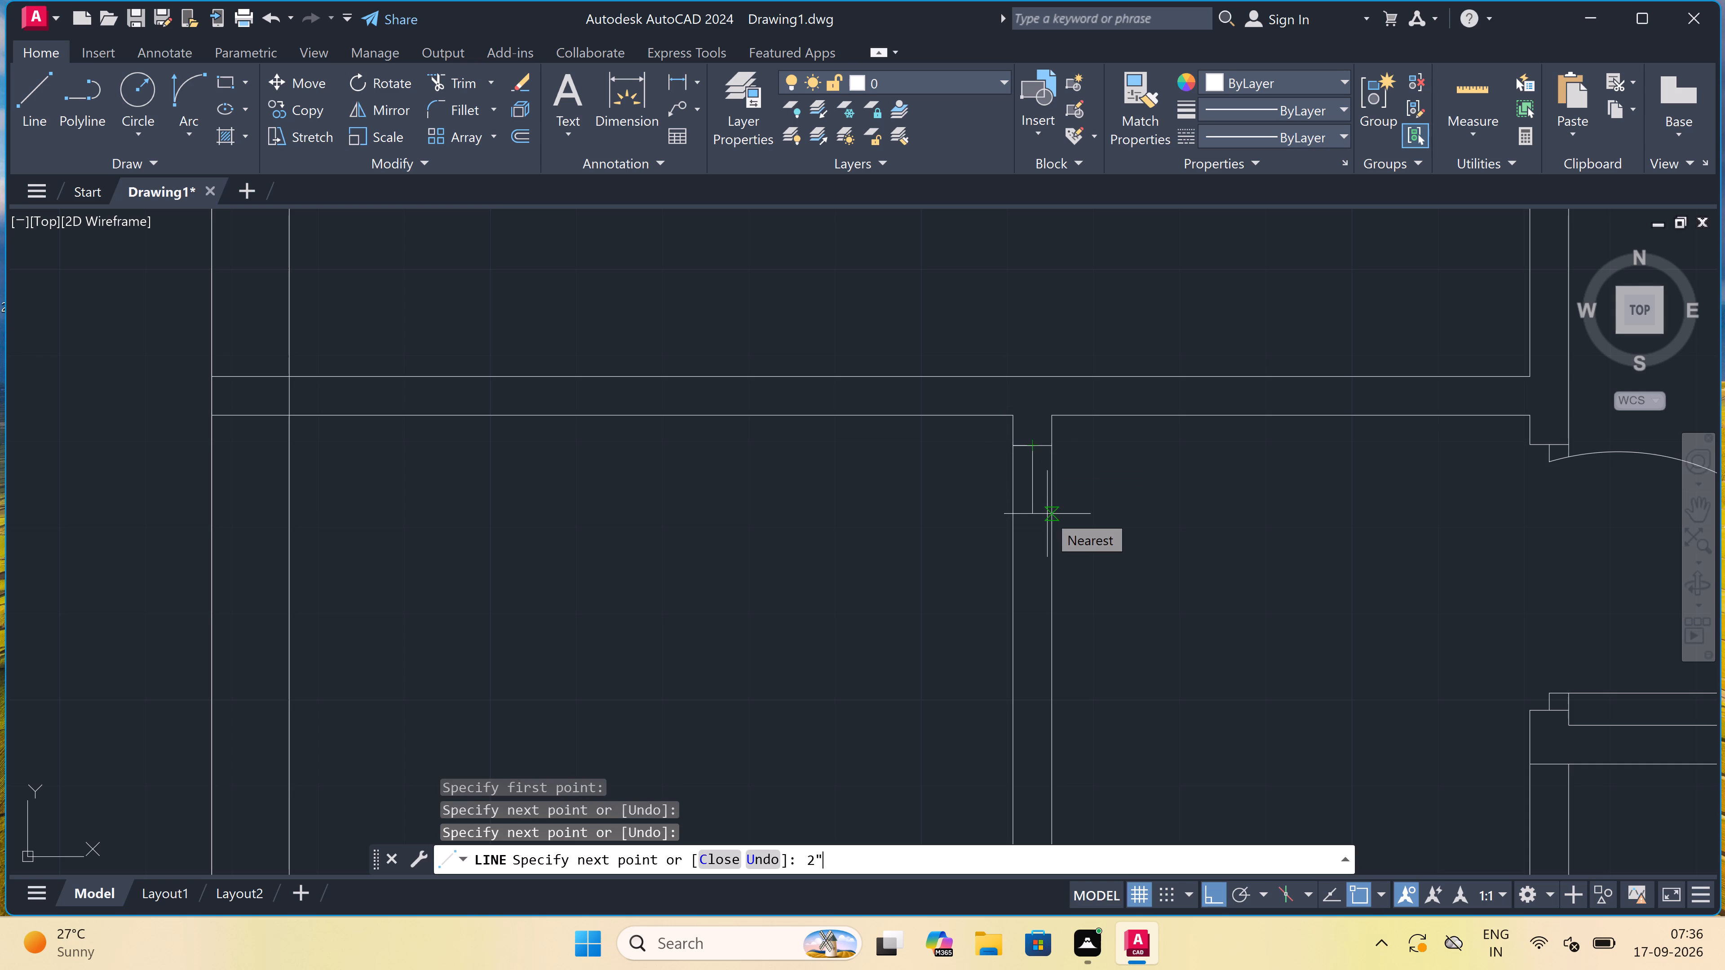
pyautogui.press('space')
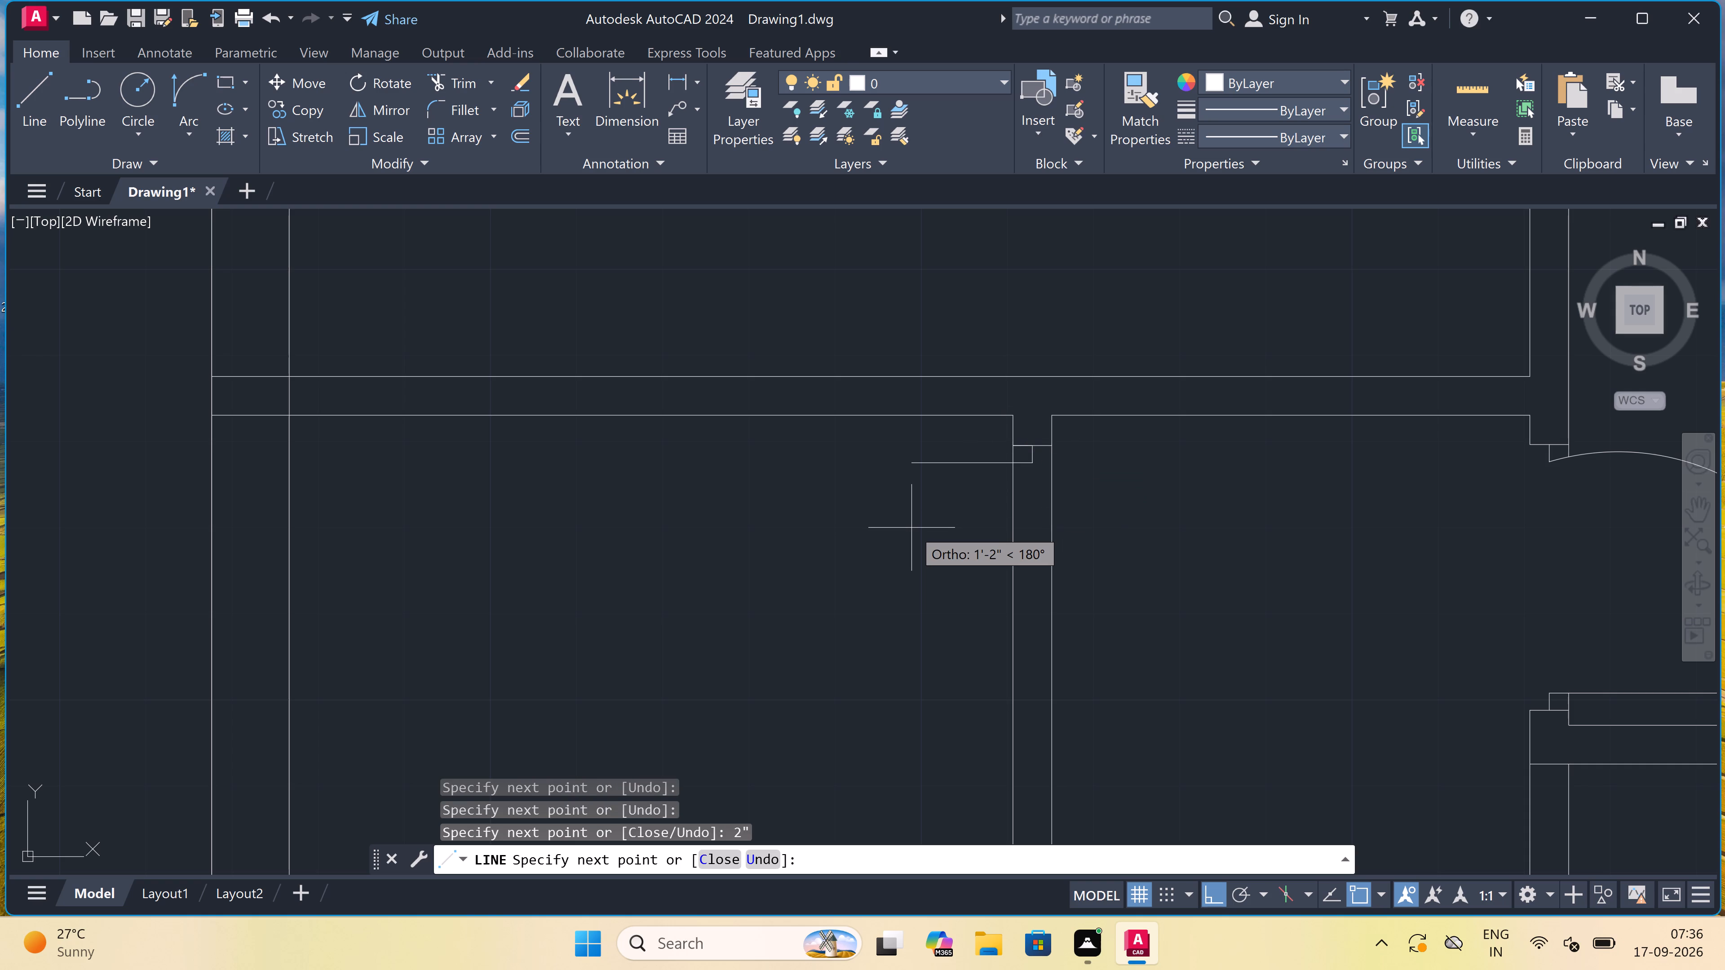
pyautogui.write("2'")
pyautogui.press('space')
pyautogui.press('Escape')
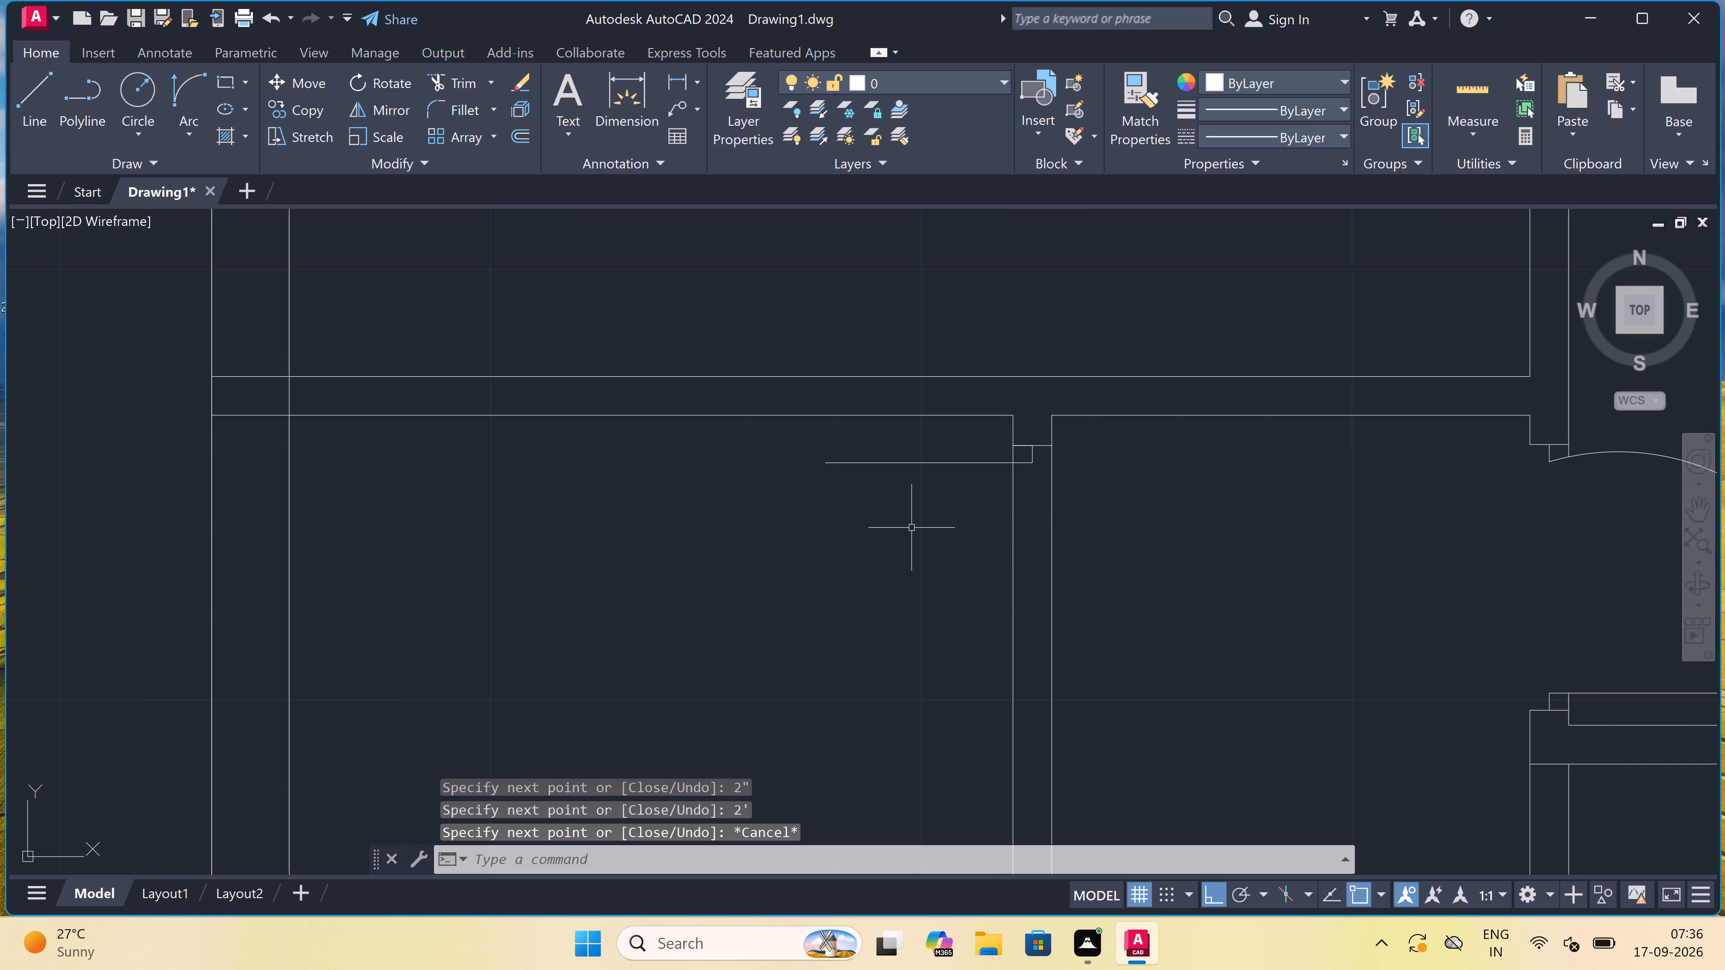
# Draw the opposite jamb line across the vertical partition below the leaf, with a 2" stop upward from its midpoint.
pyautogui.press('space')
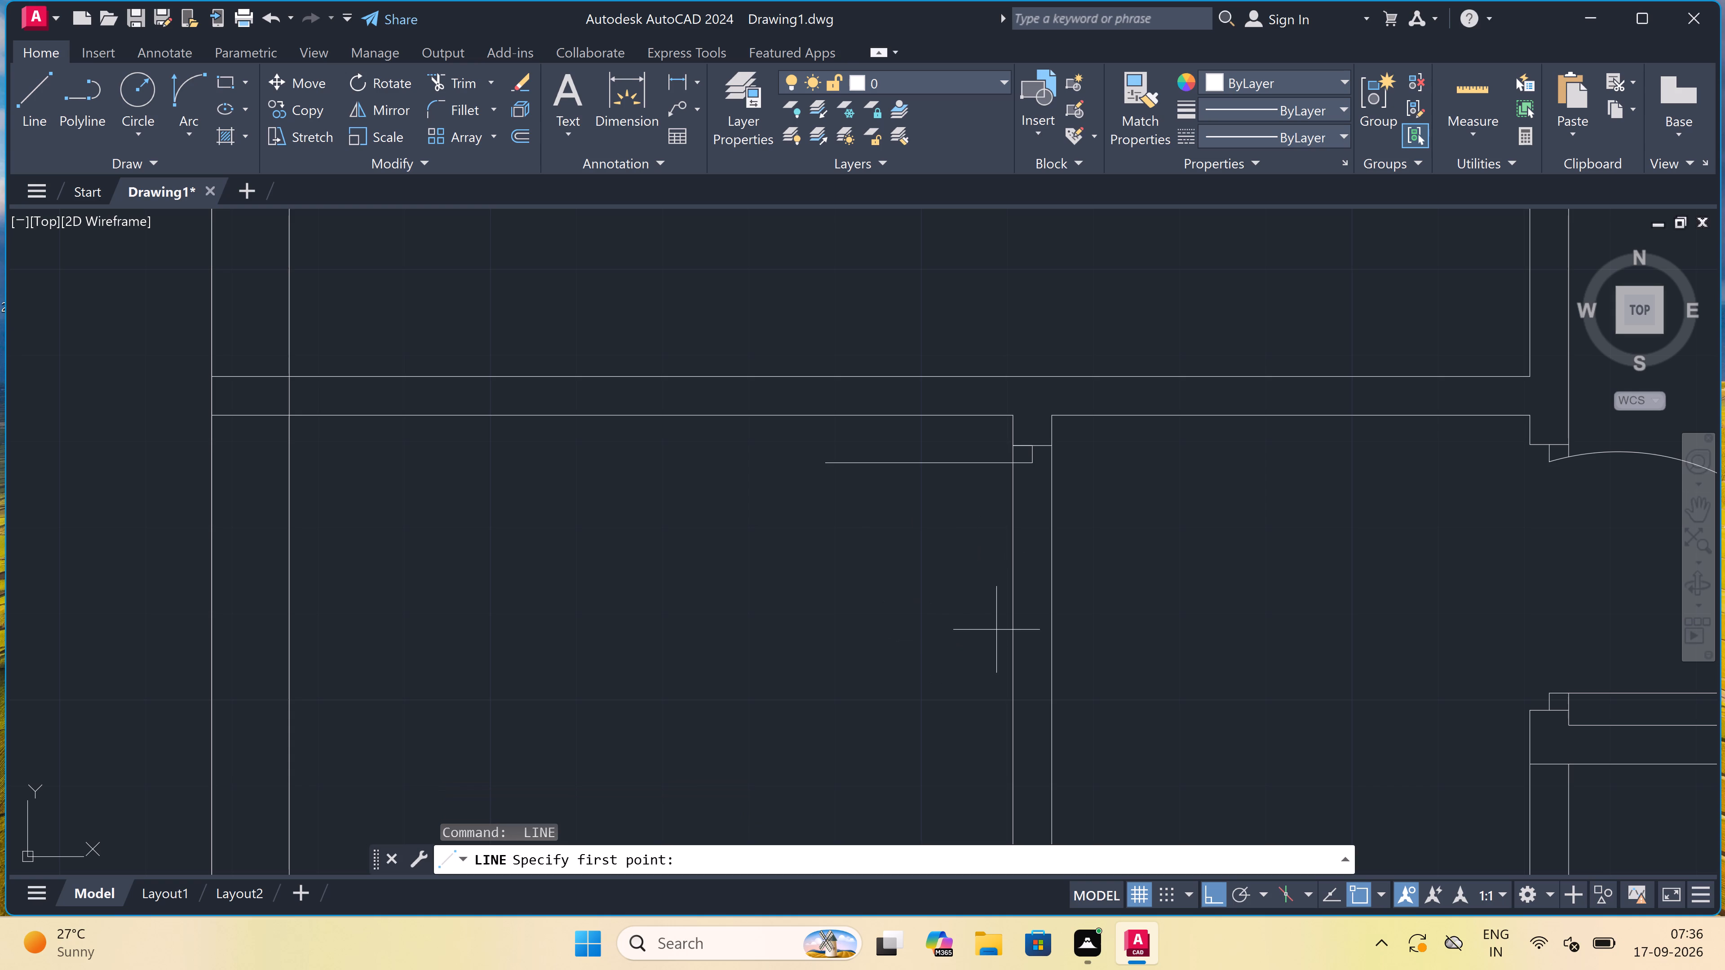
pyautogui.click(1011, 656)
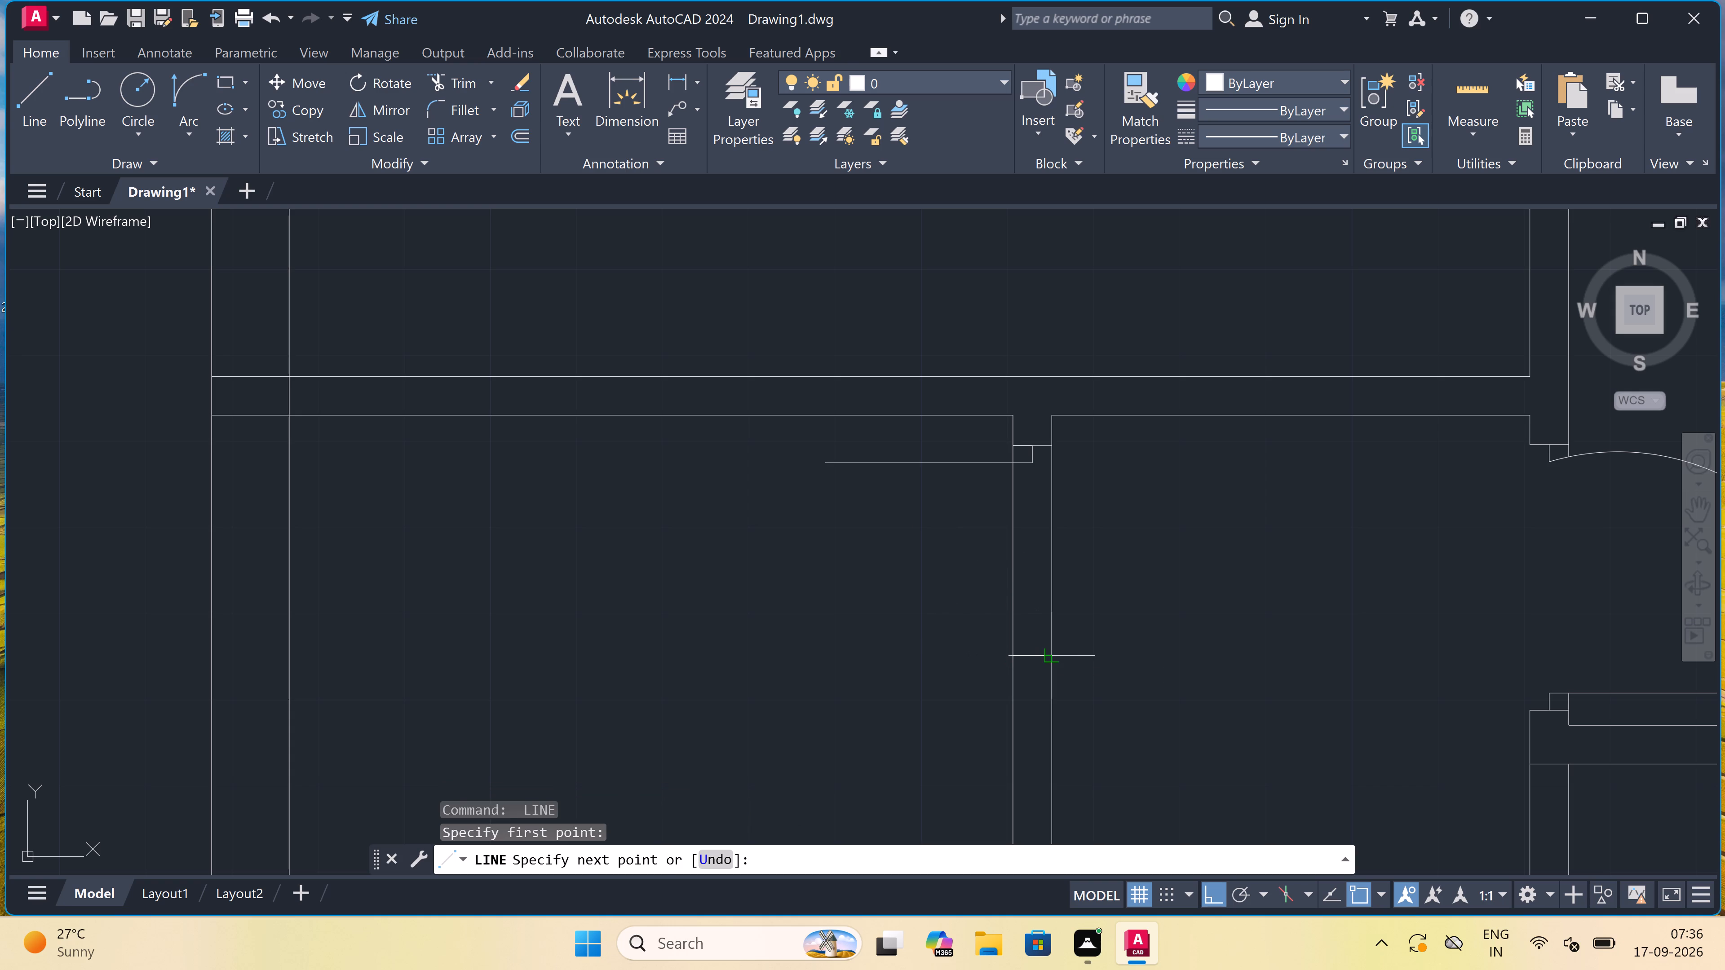
pyautogui.moveTo(1049, 655); pyautogui.dragTo(1047, 666)
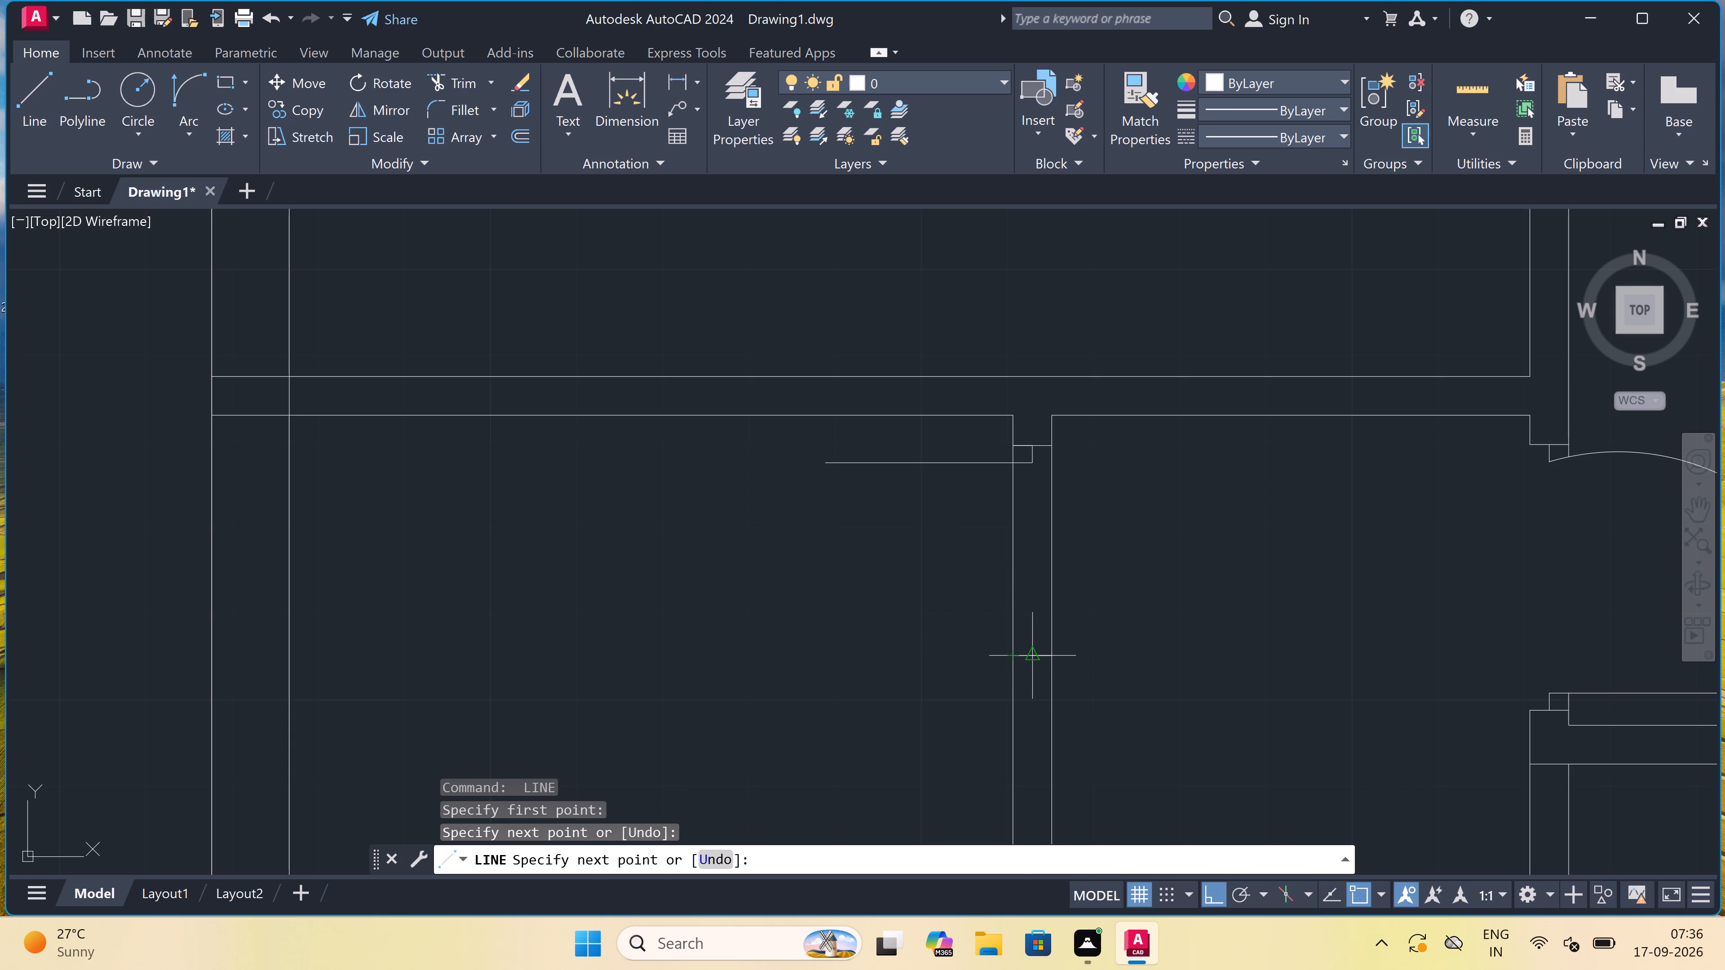
pyautogui.moveTo(1032, 653); pyautogui.dragTo(1032, 631)
pyautogui.write('2"')
pyautogui.press('space')
pyautogui.press('Escape')
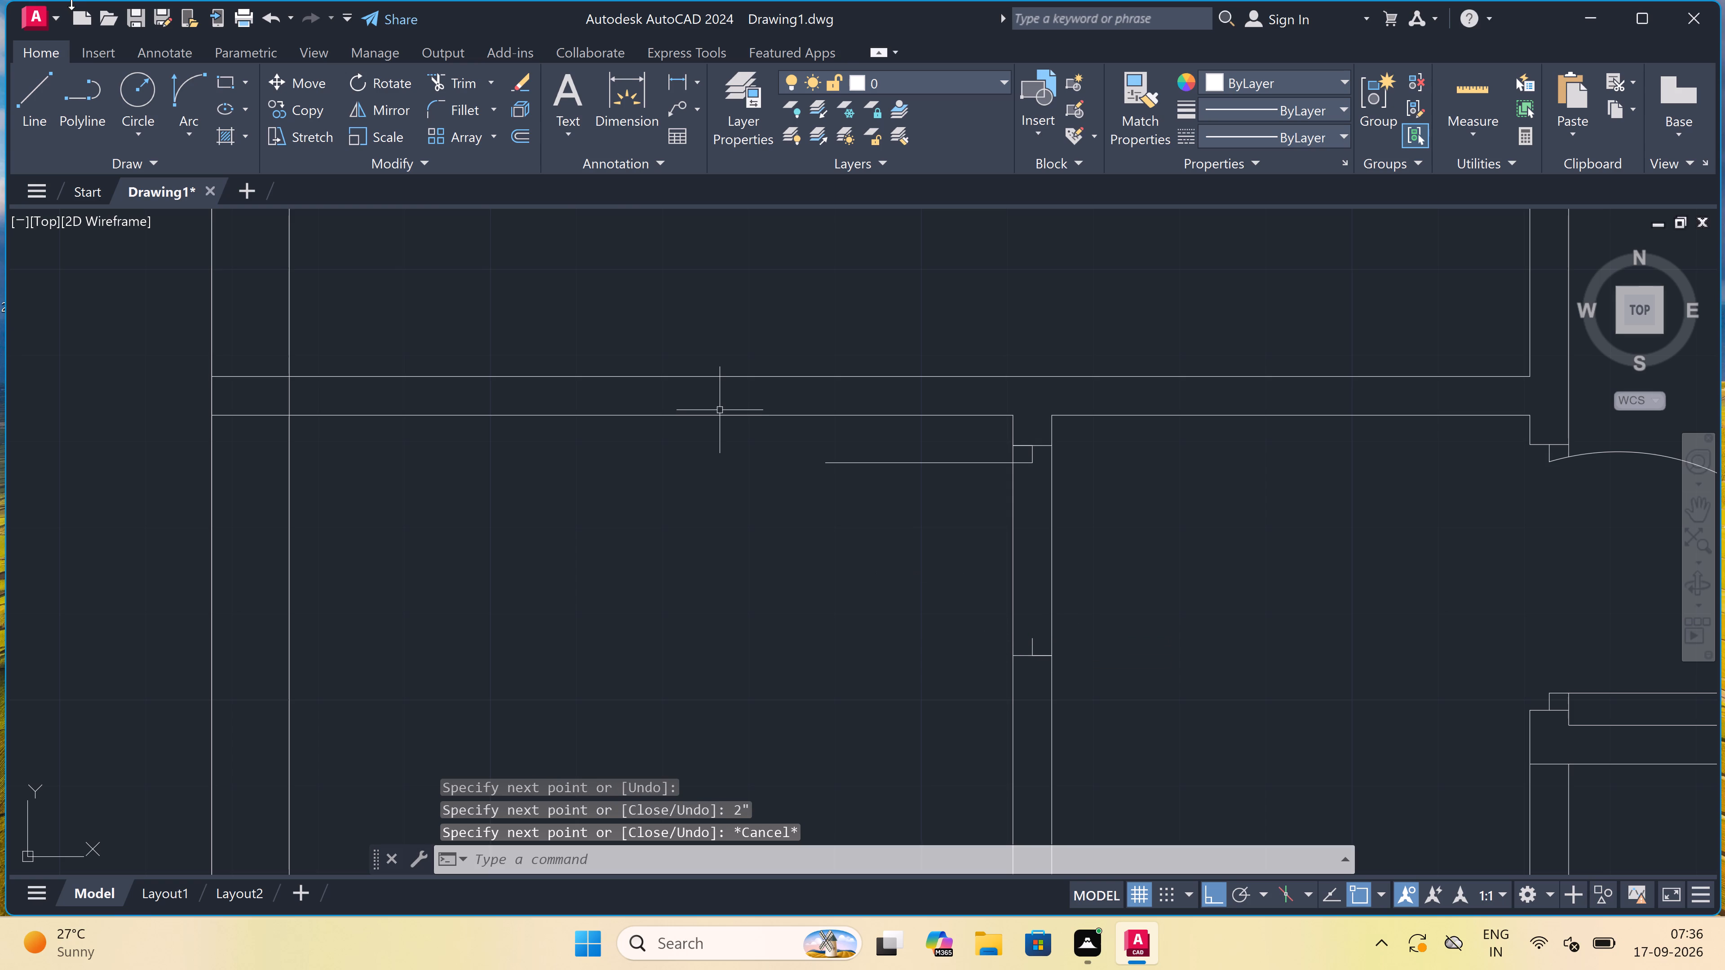
# Draw the door swing arc from the free end of the 2' leaf to the lower jamb stop, starting tangent downward.
pyautogui.click(193, 87)
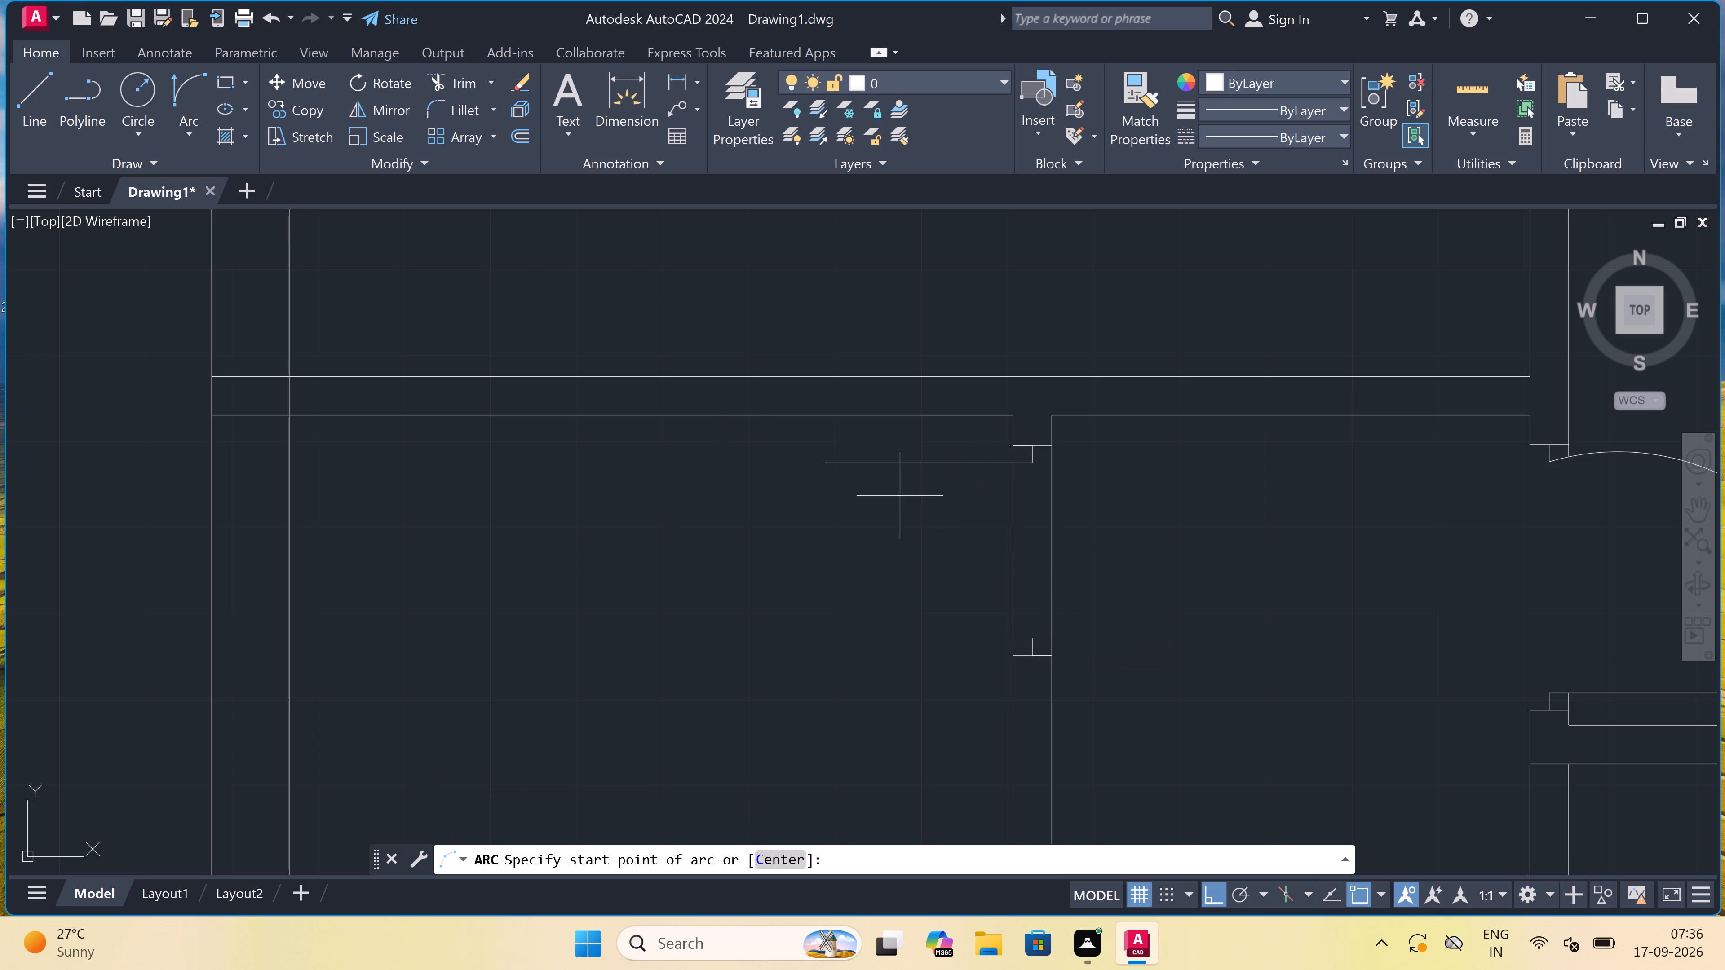
pyautogui.doubleClick(820, 468)
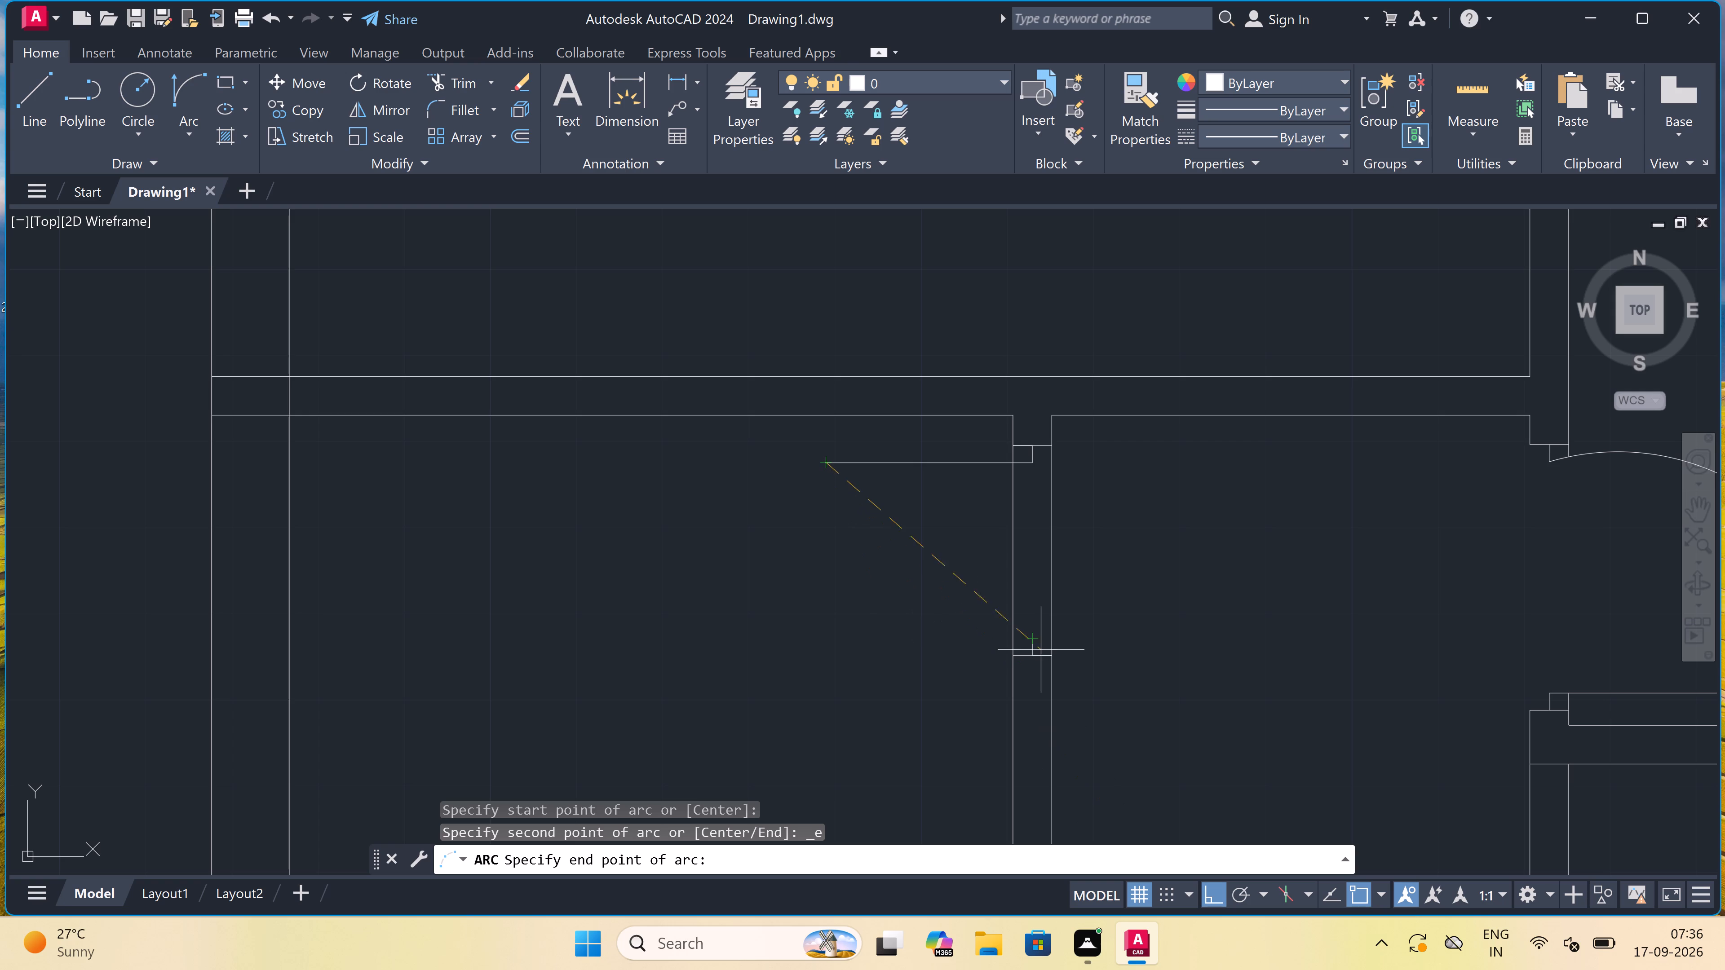
pyautogui.moveTo(1034, 639); pyautogui.dragTo(1031, 653)
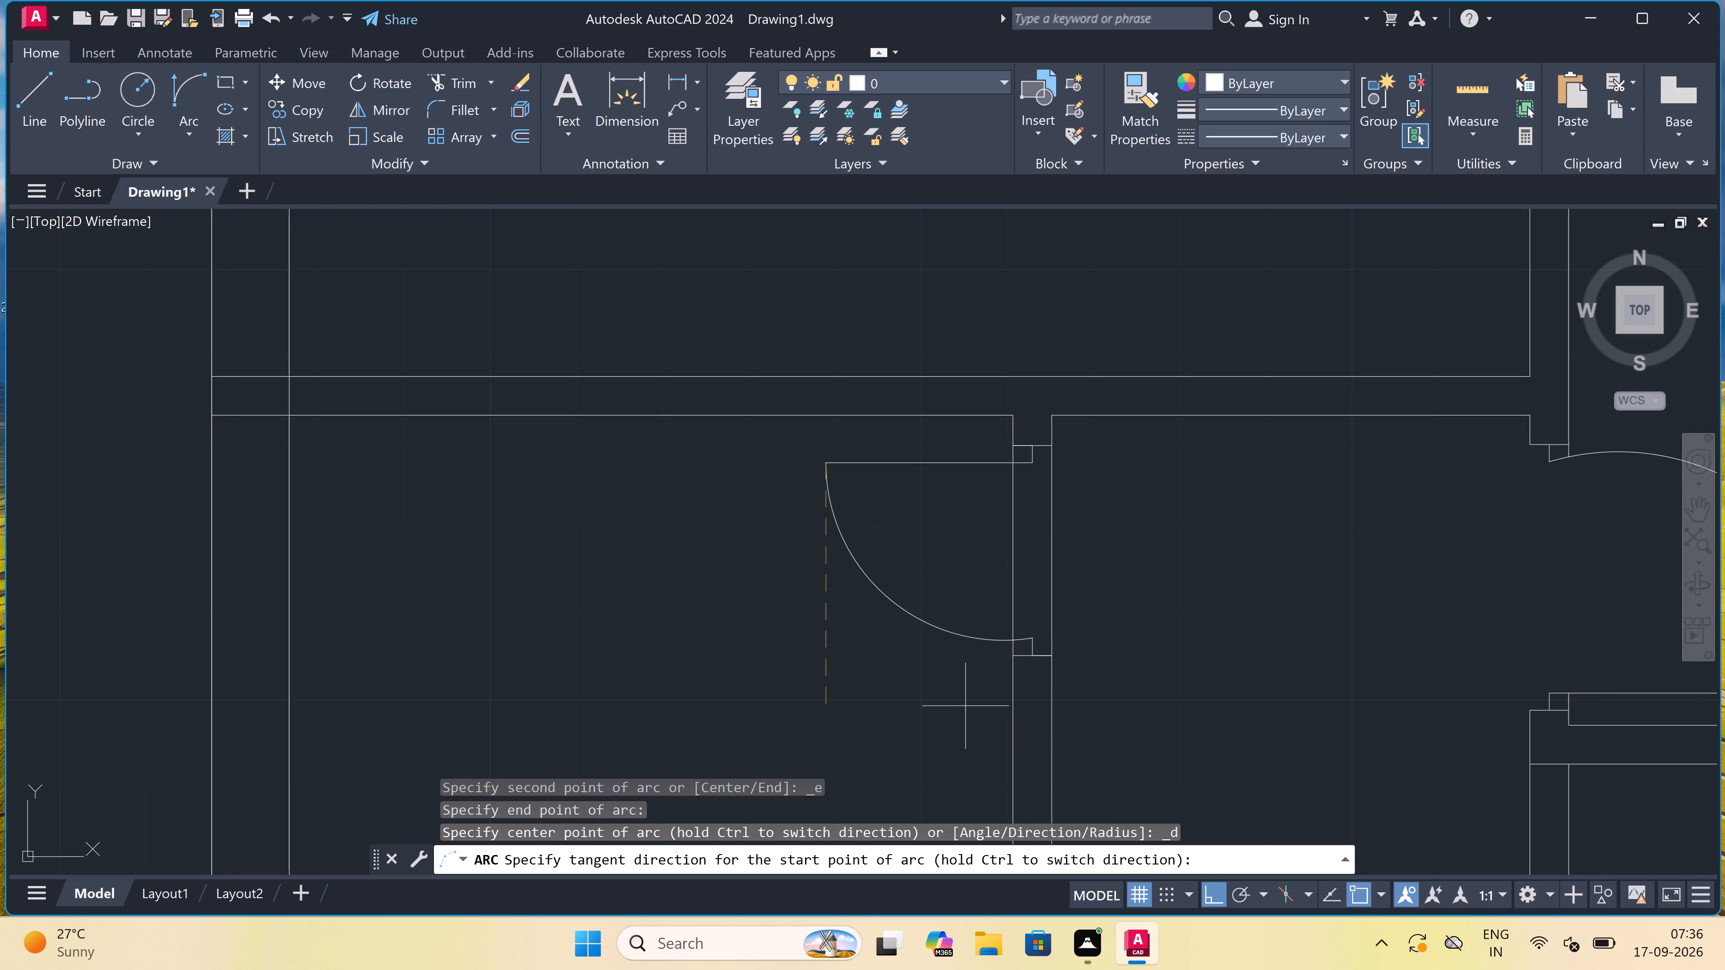
pyautogui.click(965, 707)
# Trim both faces of the vertical partition between the two jambs to open the doorway.
pyautogui.press('t')
pyautogui.press('r')
pyautogui.press('space')
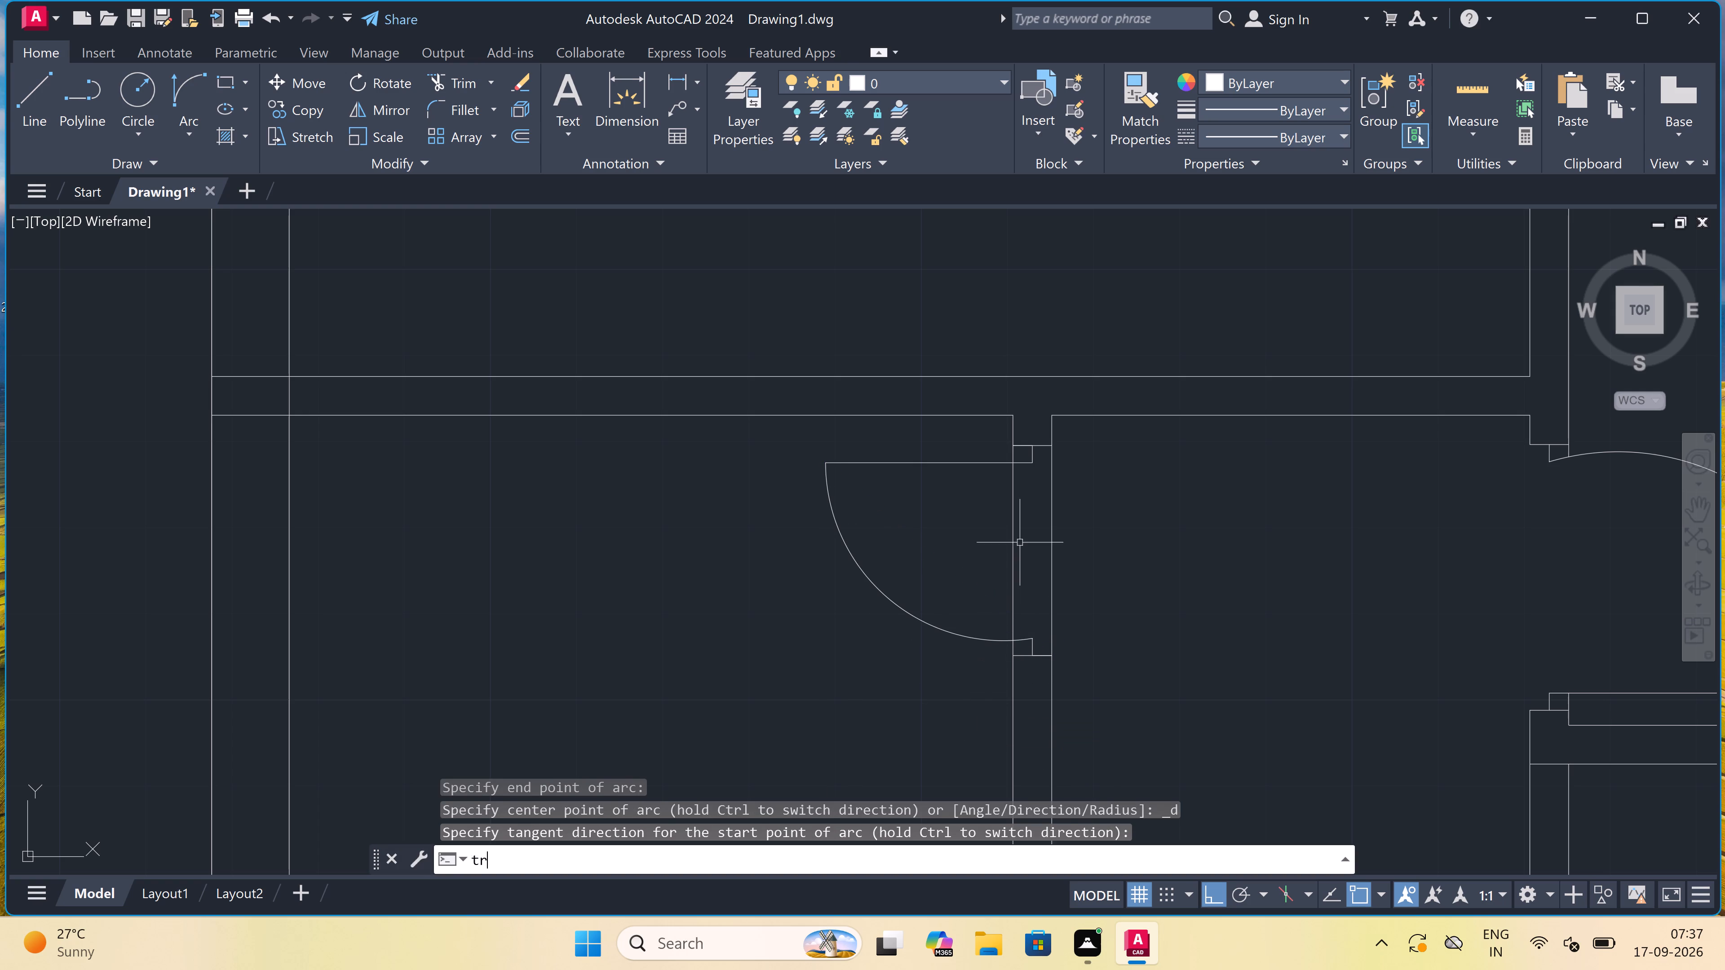
pyautogui.click(987, 555)
pyautogui.doubleClick(1165, 525)
pyautogui.scroll(-2, 1030, 538)
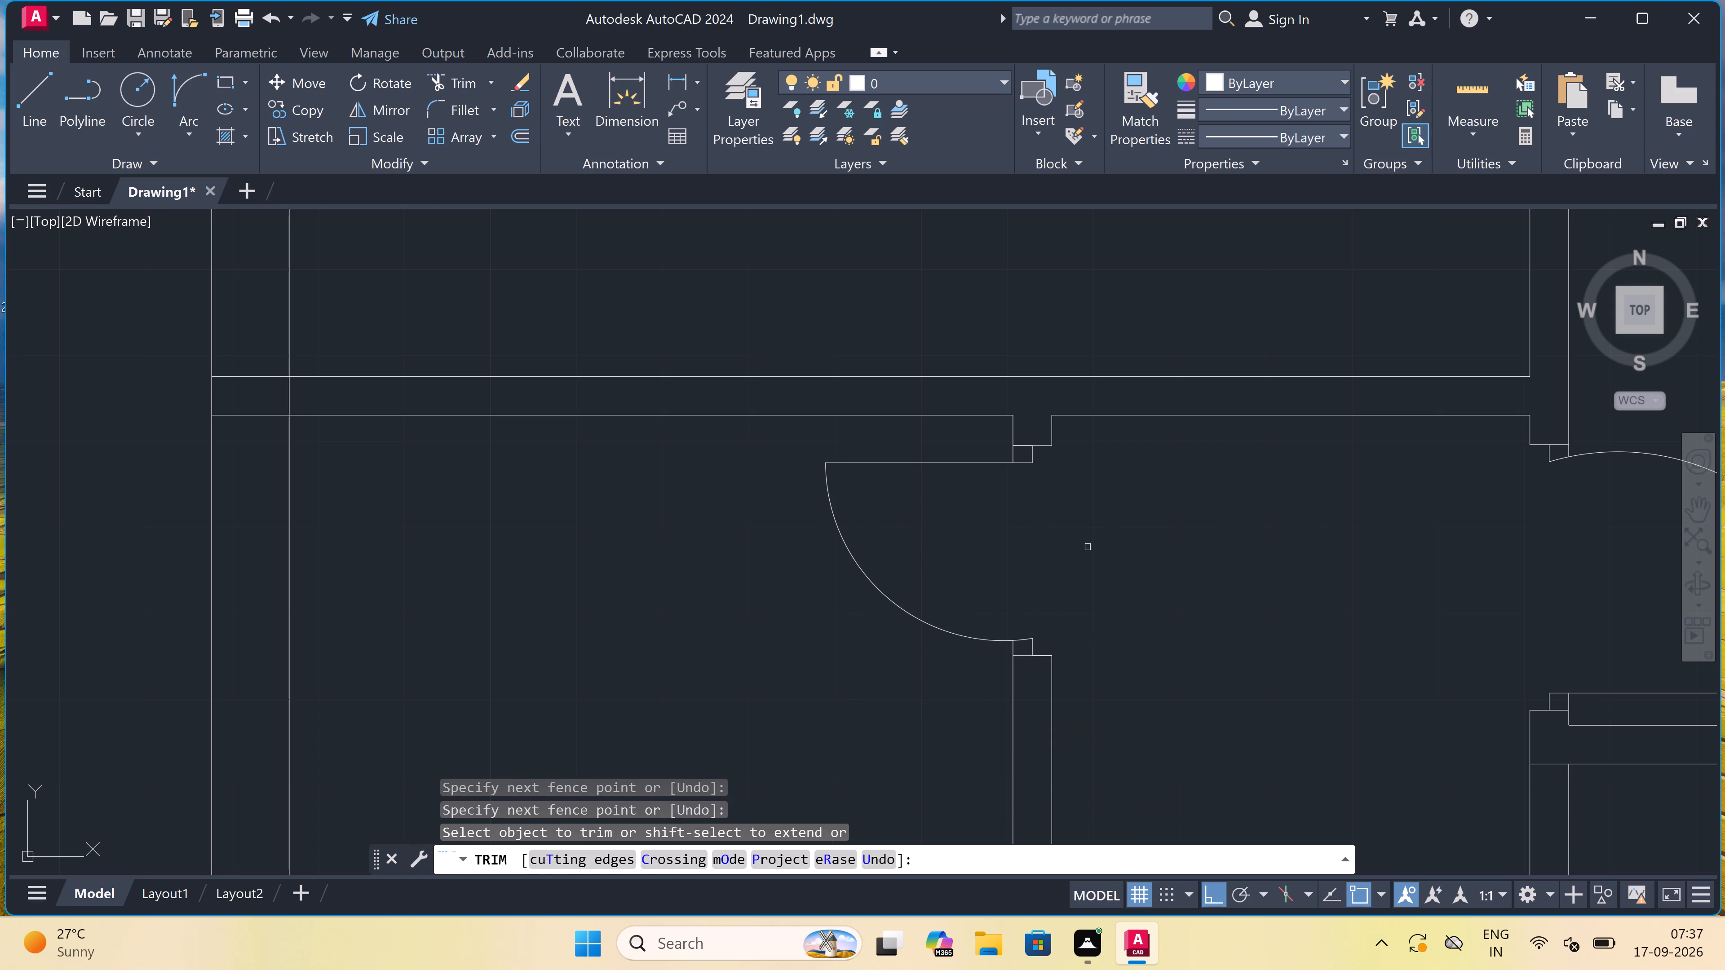
pyautogui.scroll(-2, 1030, 538)
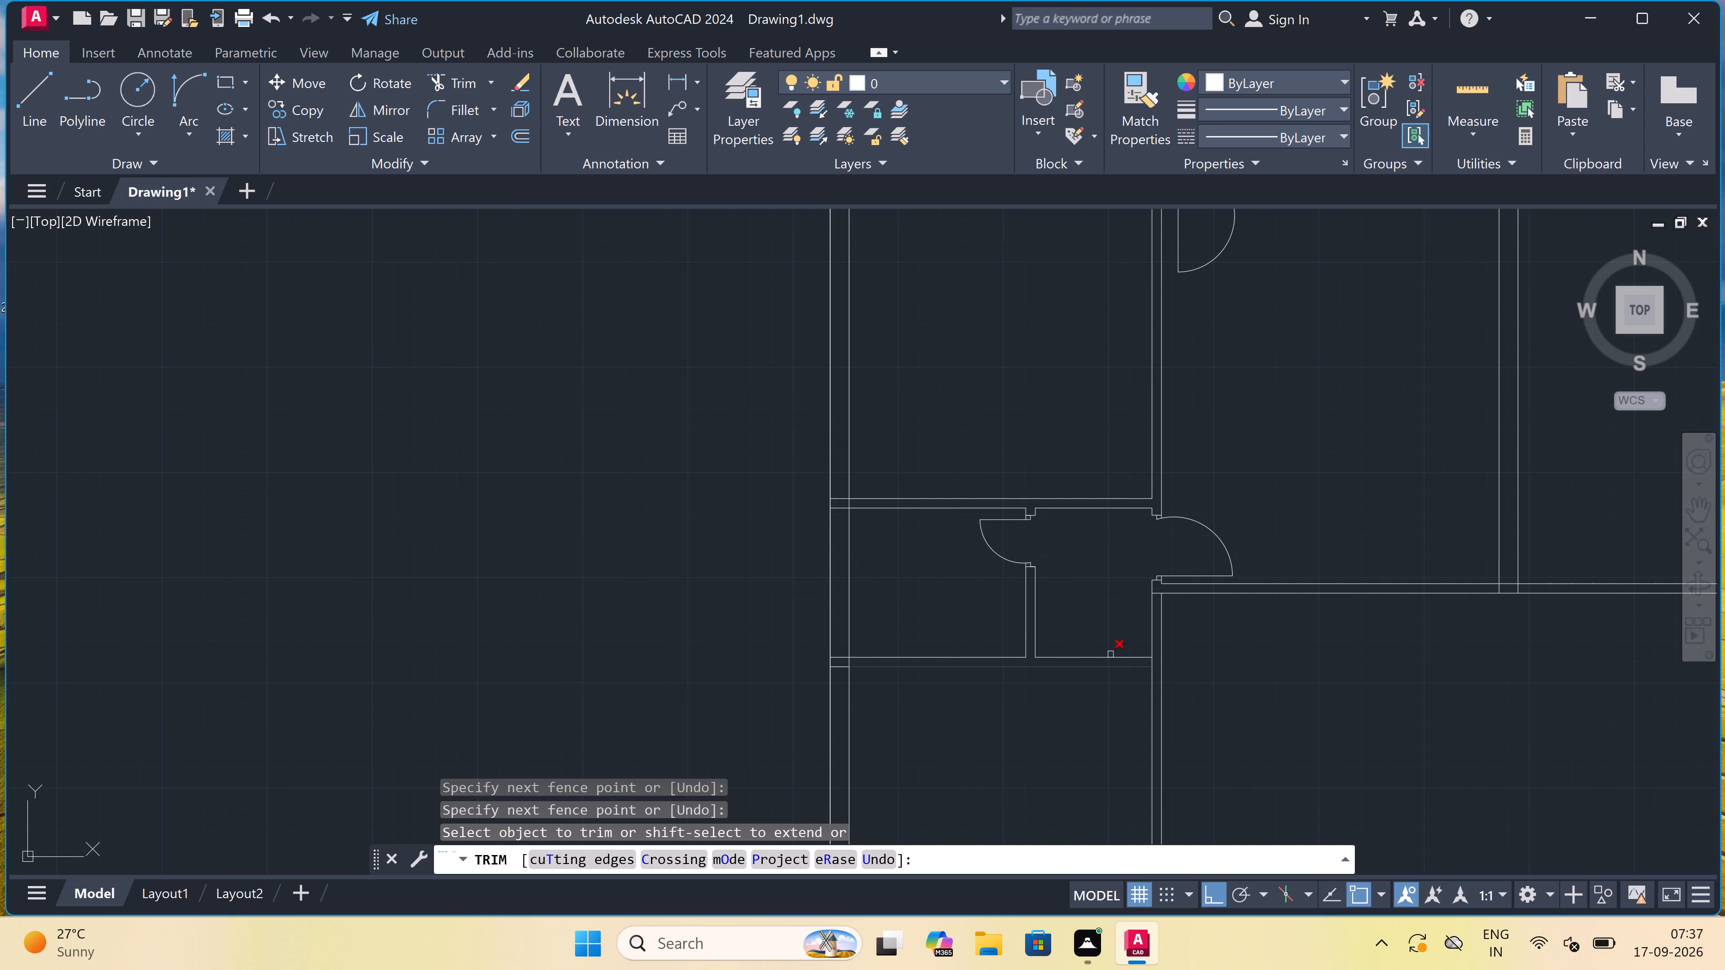
pyautogui.press('Escape')
# Draw a jamb line across the upper horizontal partition near its right end, with a 2" stop leftward and a 3' door leaf upward.
pyautogui.scroll(2, 933, 817)
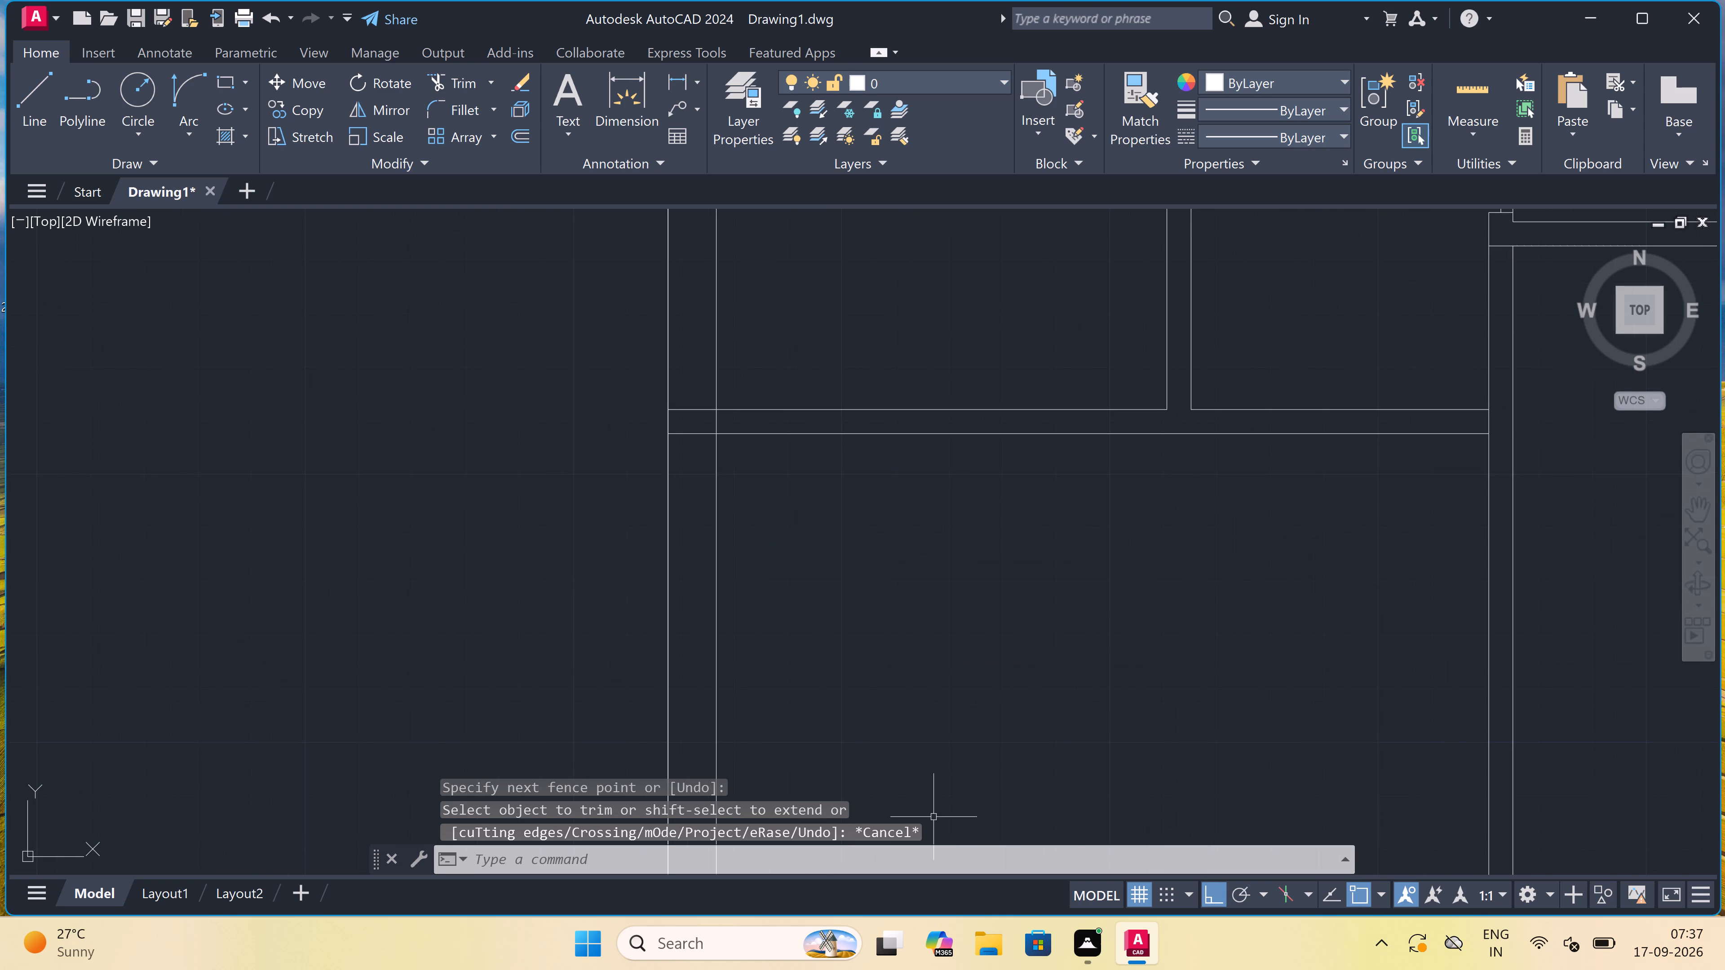
pyautogui.scroll(-3, 938, 810)
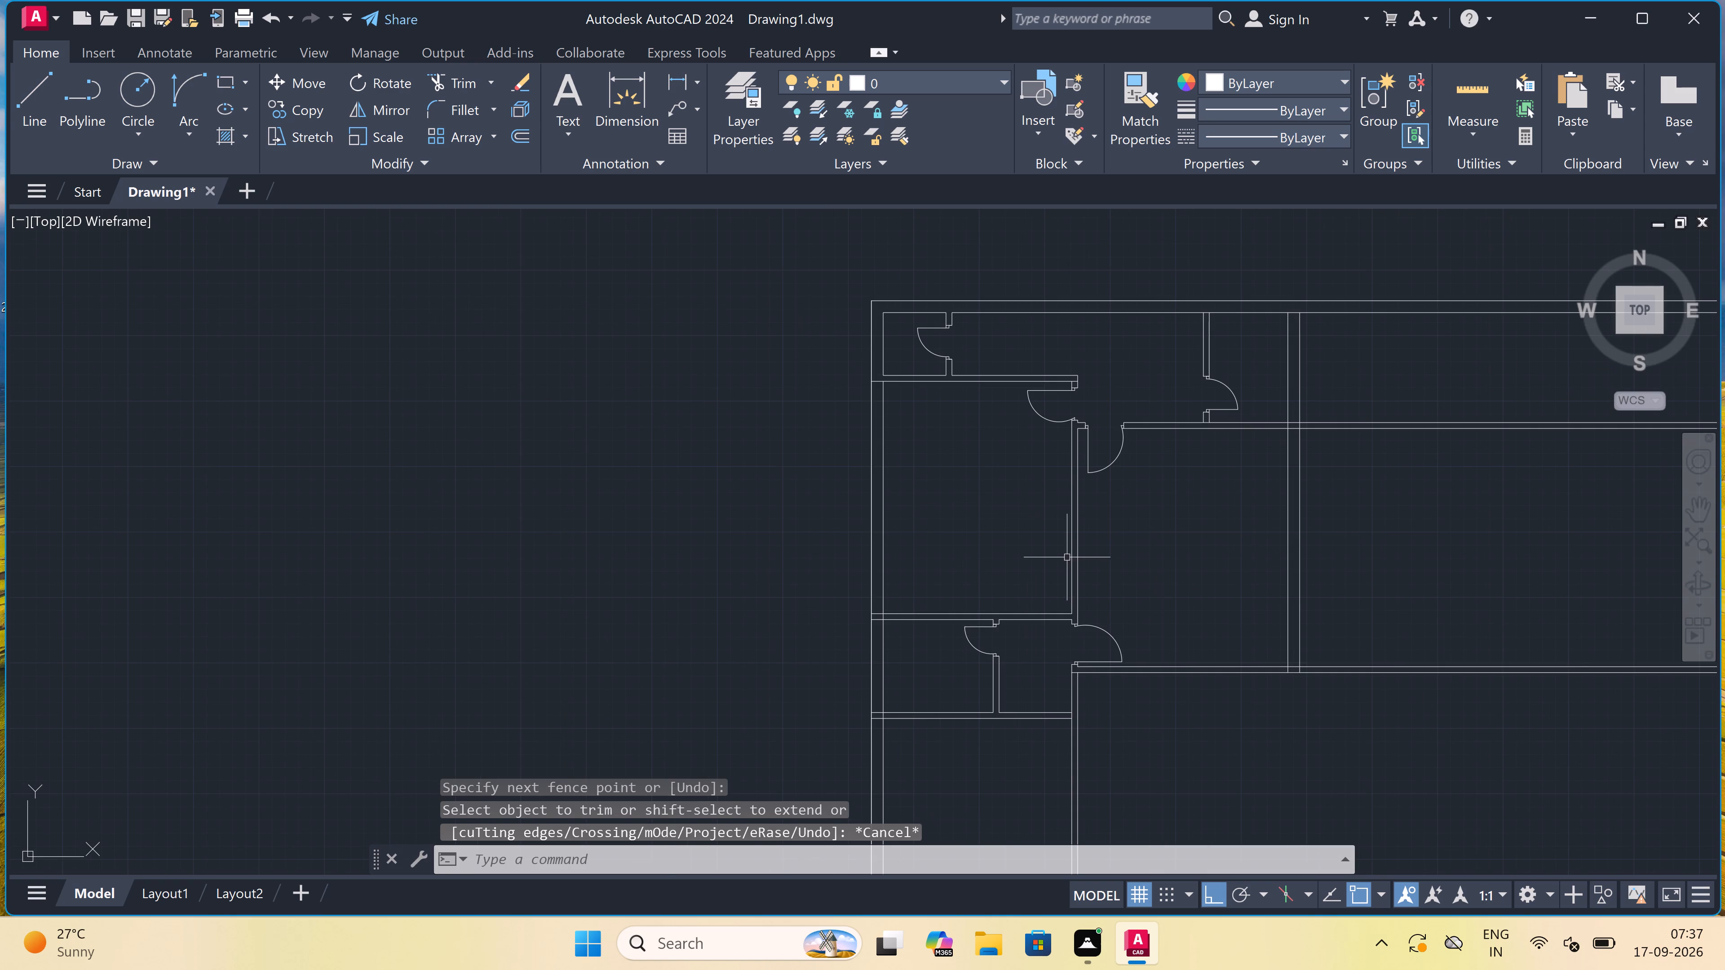
pyautogui.scroll(3, 1062, 579)
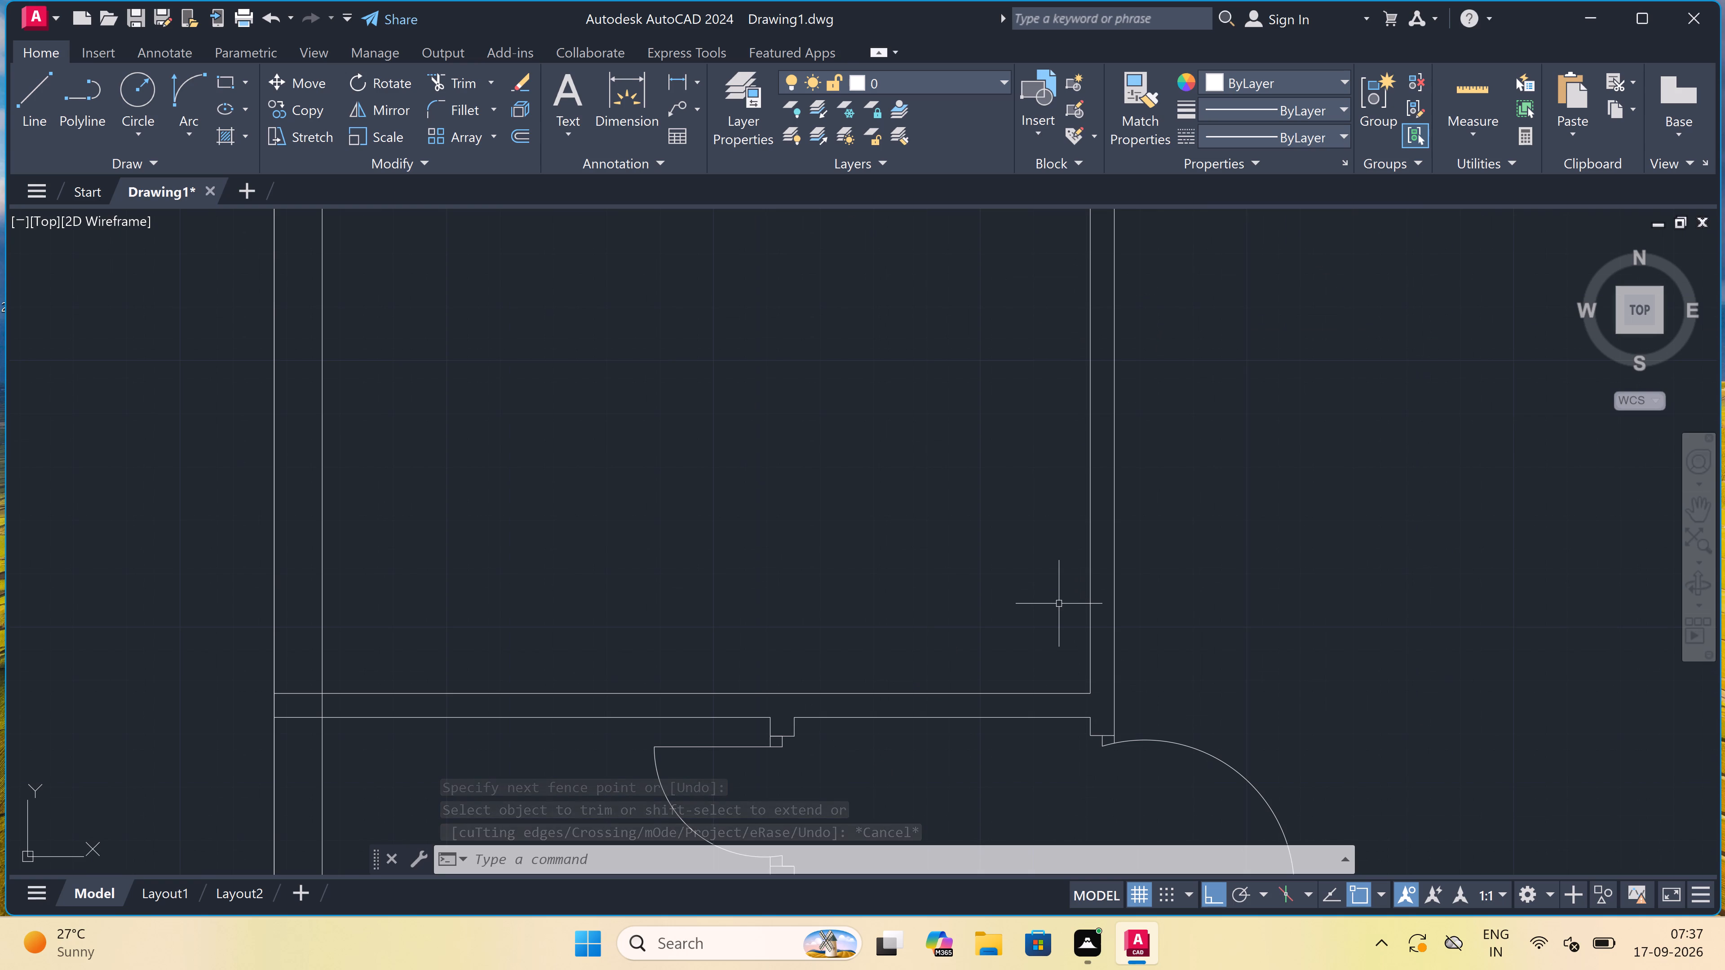
pyautogui.write('l')
pyautogui.press('space')
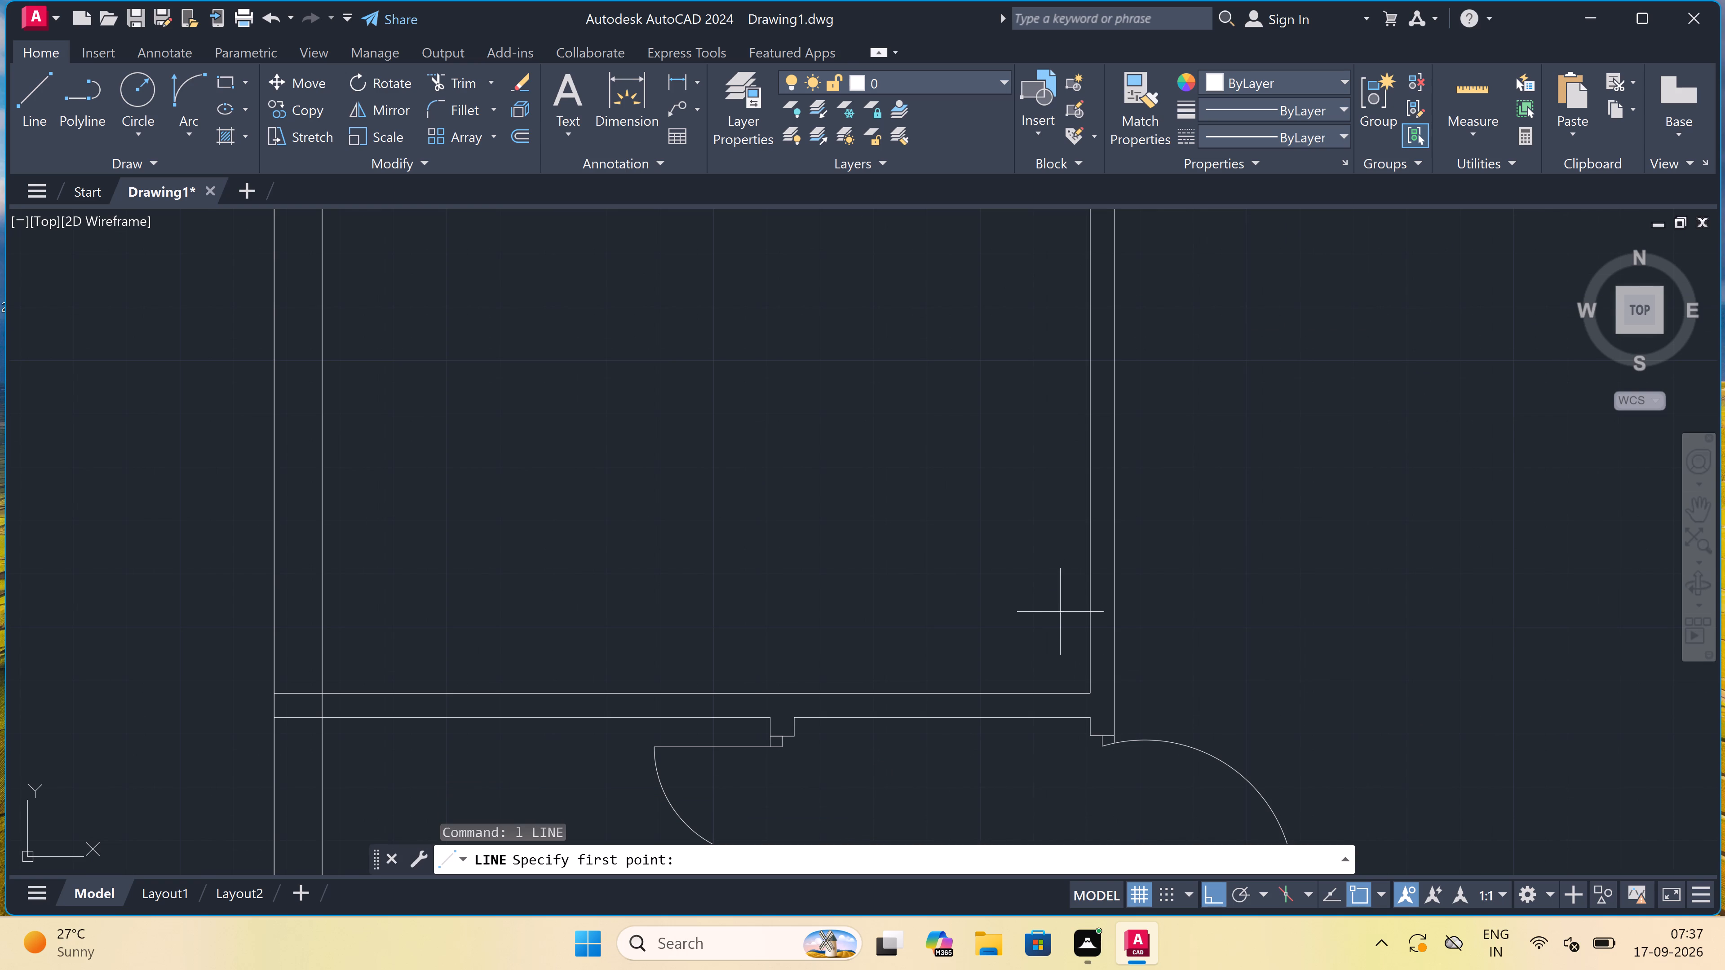
pyautogui.click(1067, 719)
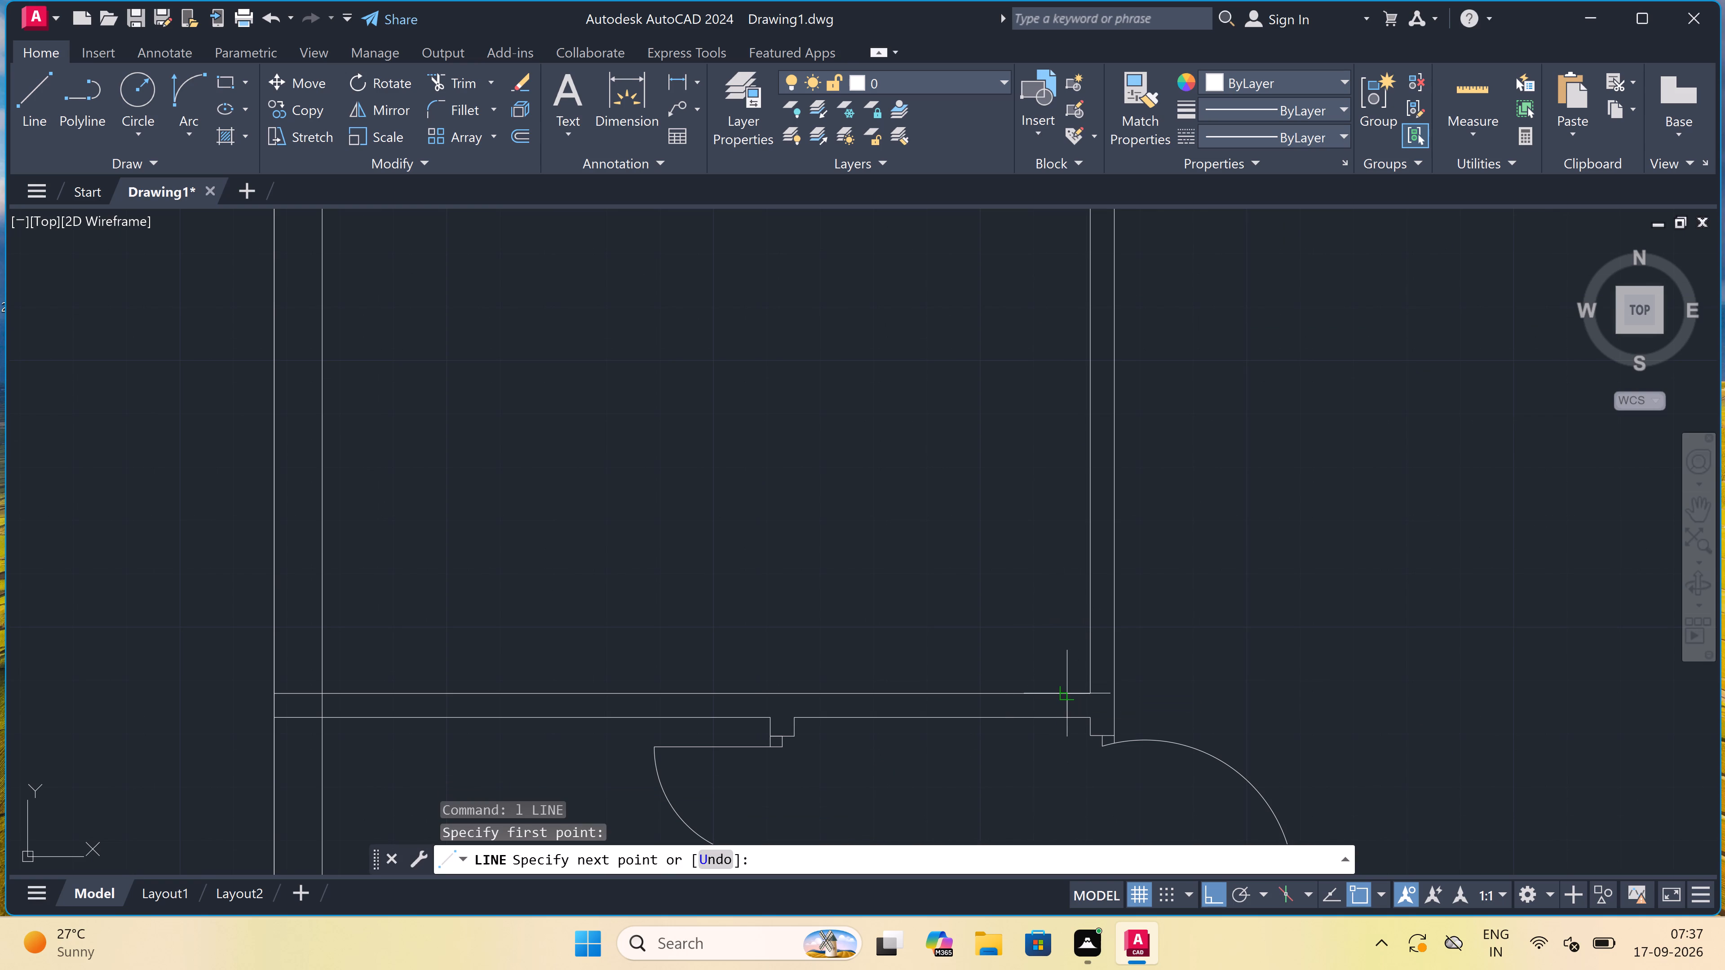
pyautogui.click(1068, 690)
pyautogui.click(1068, 706)
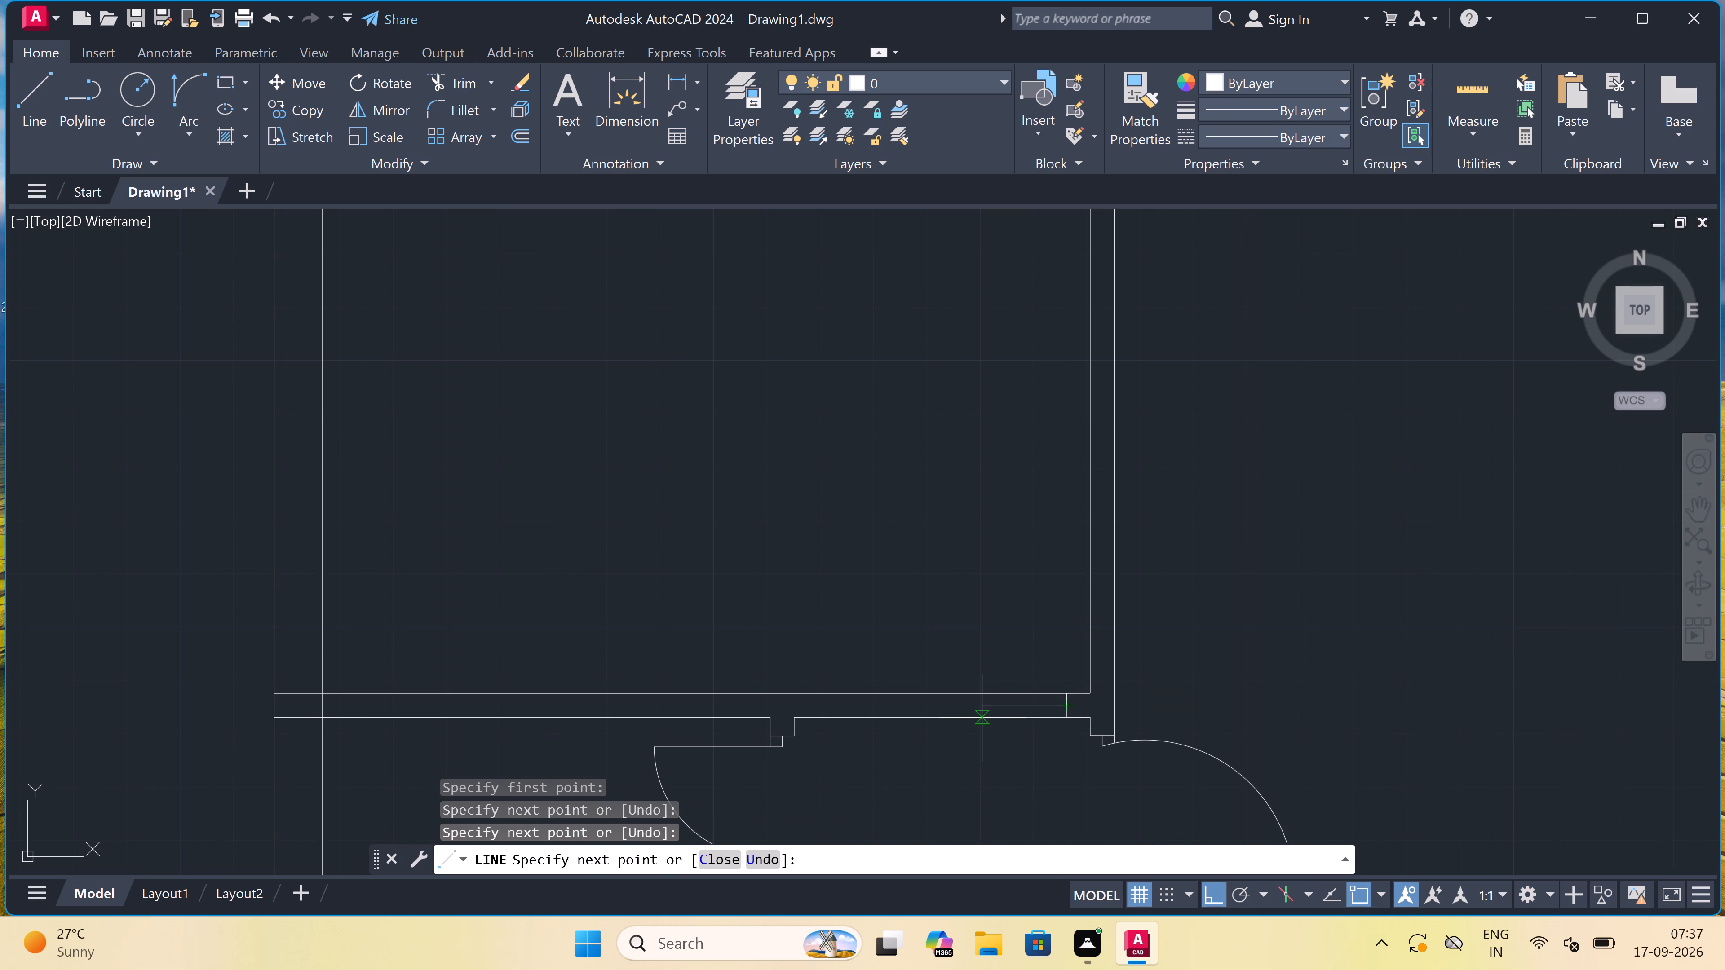
pyautogui.write('2"')
pyautogui.press('space')
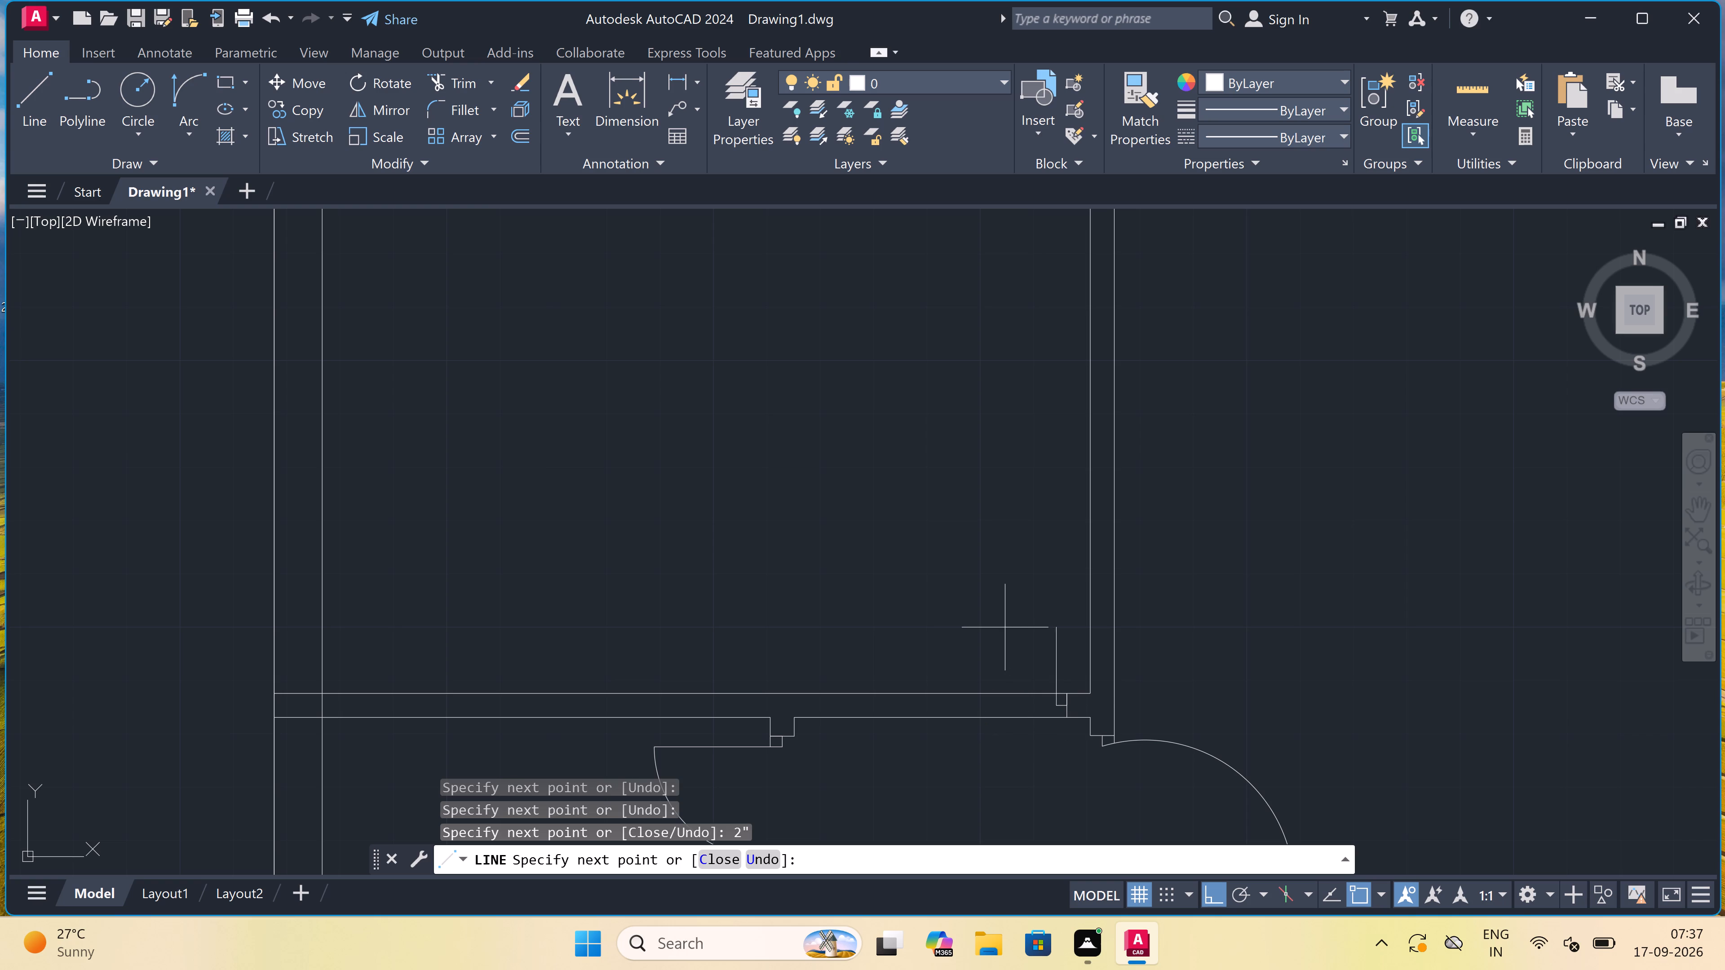
pyautogui.write("3'")
pyautogui.press('space')
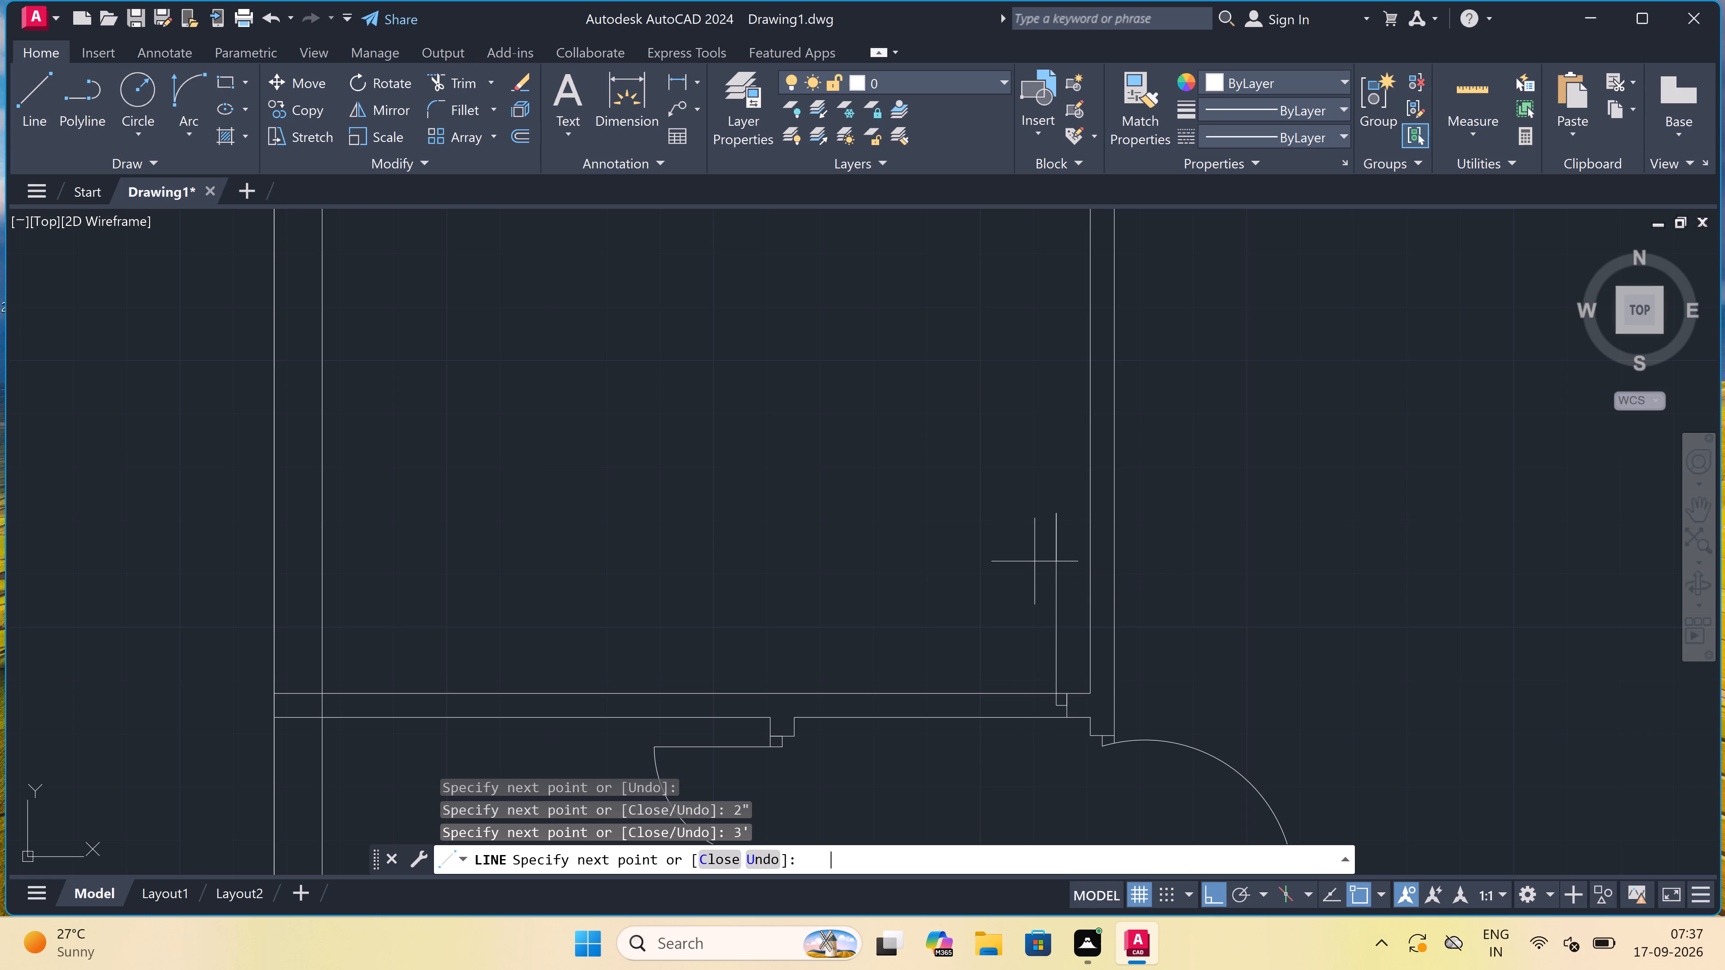
pyautogui.press('Escape')
# Draw the opposite jamb line across the upper horizontal partition, left of the 3' leaf, with a 2" stop rightward from its midpoint.
pyautogui.press('space')
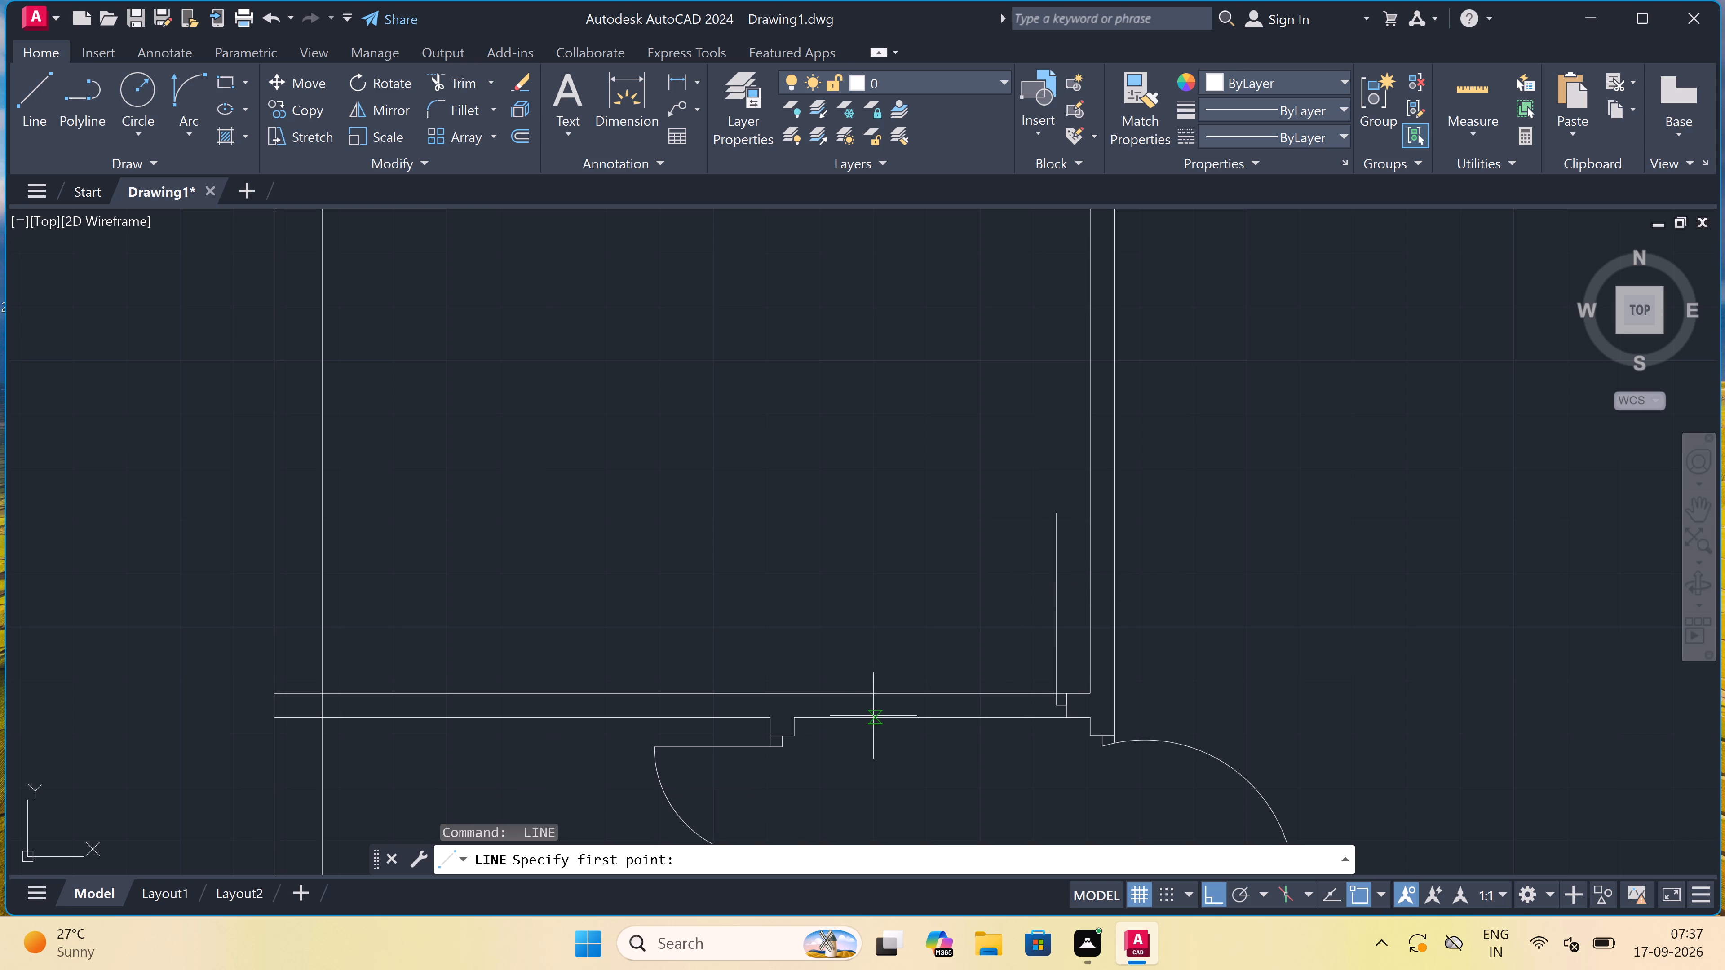
pyautogui.click(868, 715)
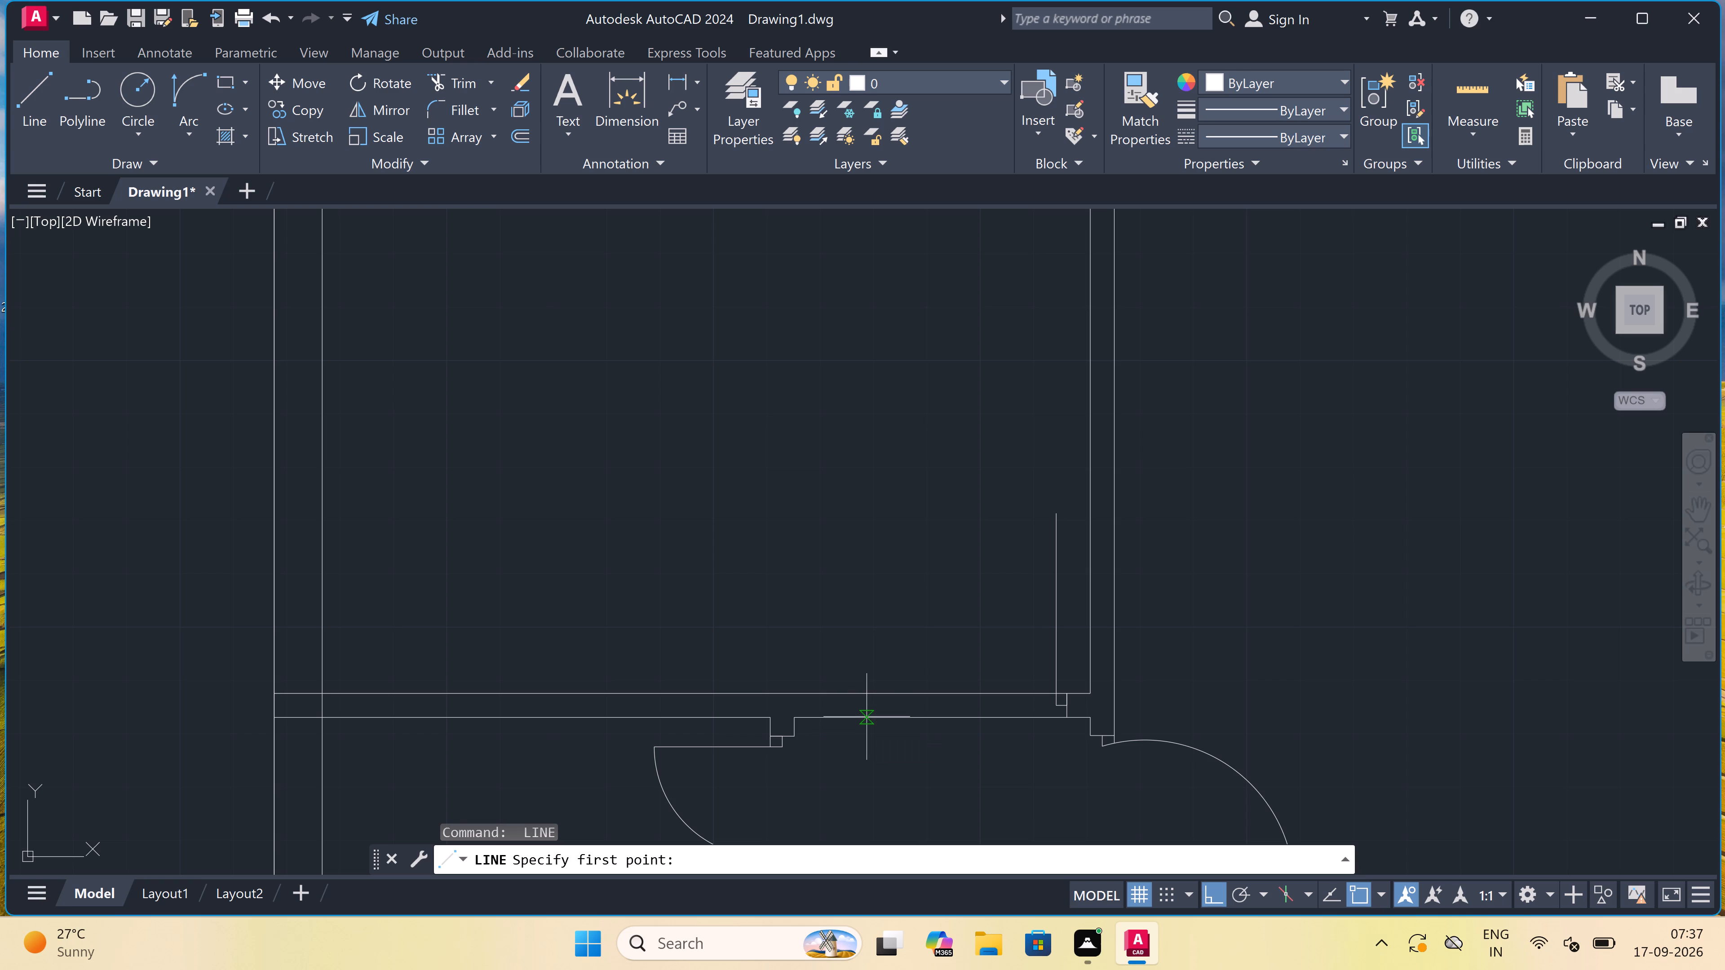
pyautogui.click(865, 689)
pyautogui.click(864, 709)
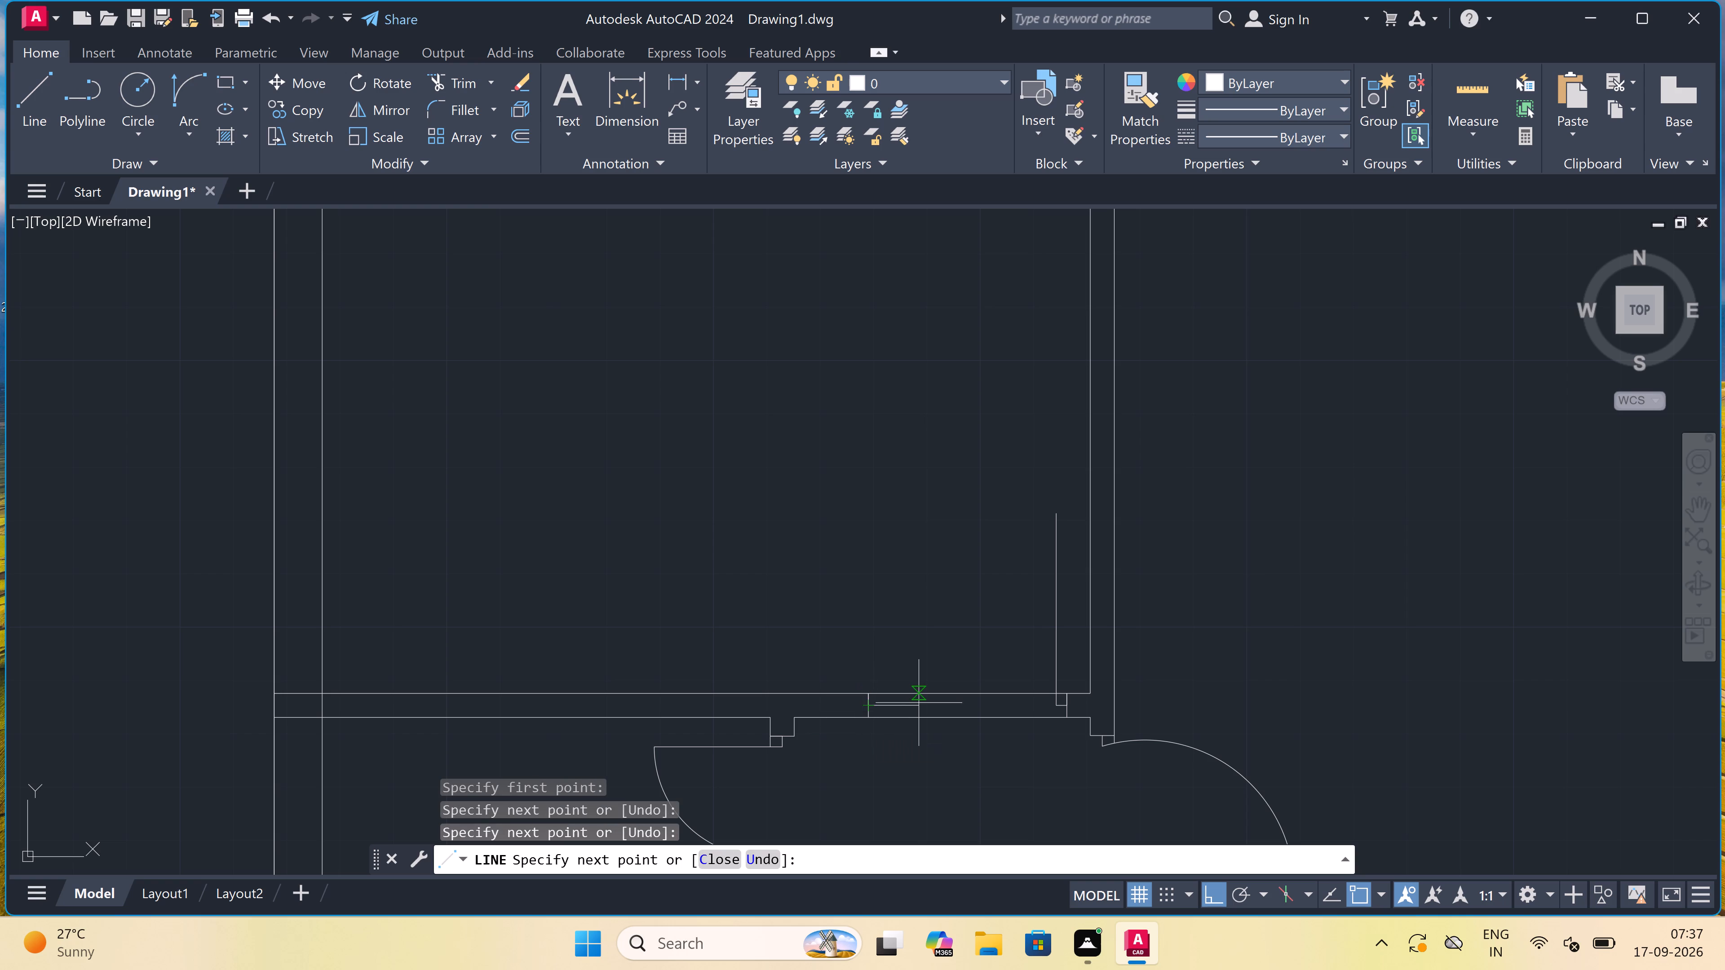
pyautogui.write('2"')
pyautogui.press('space')
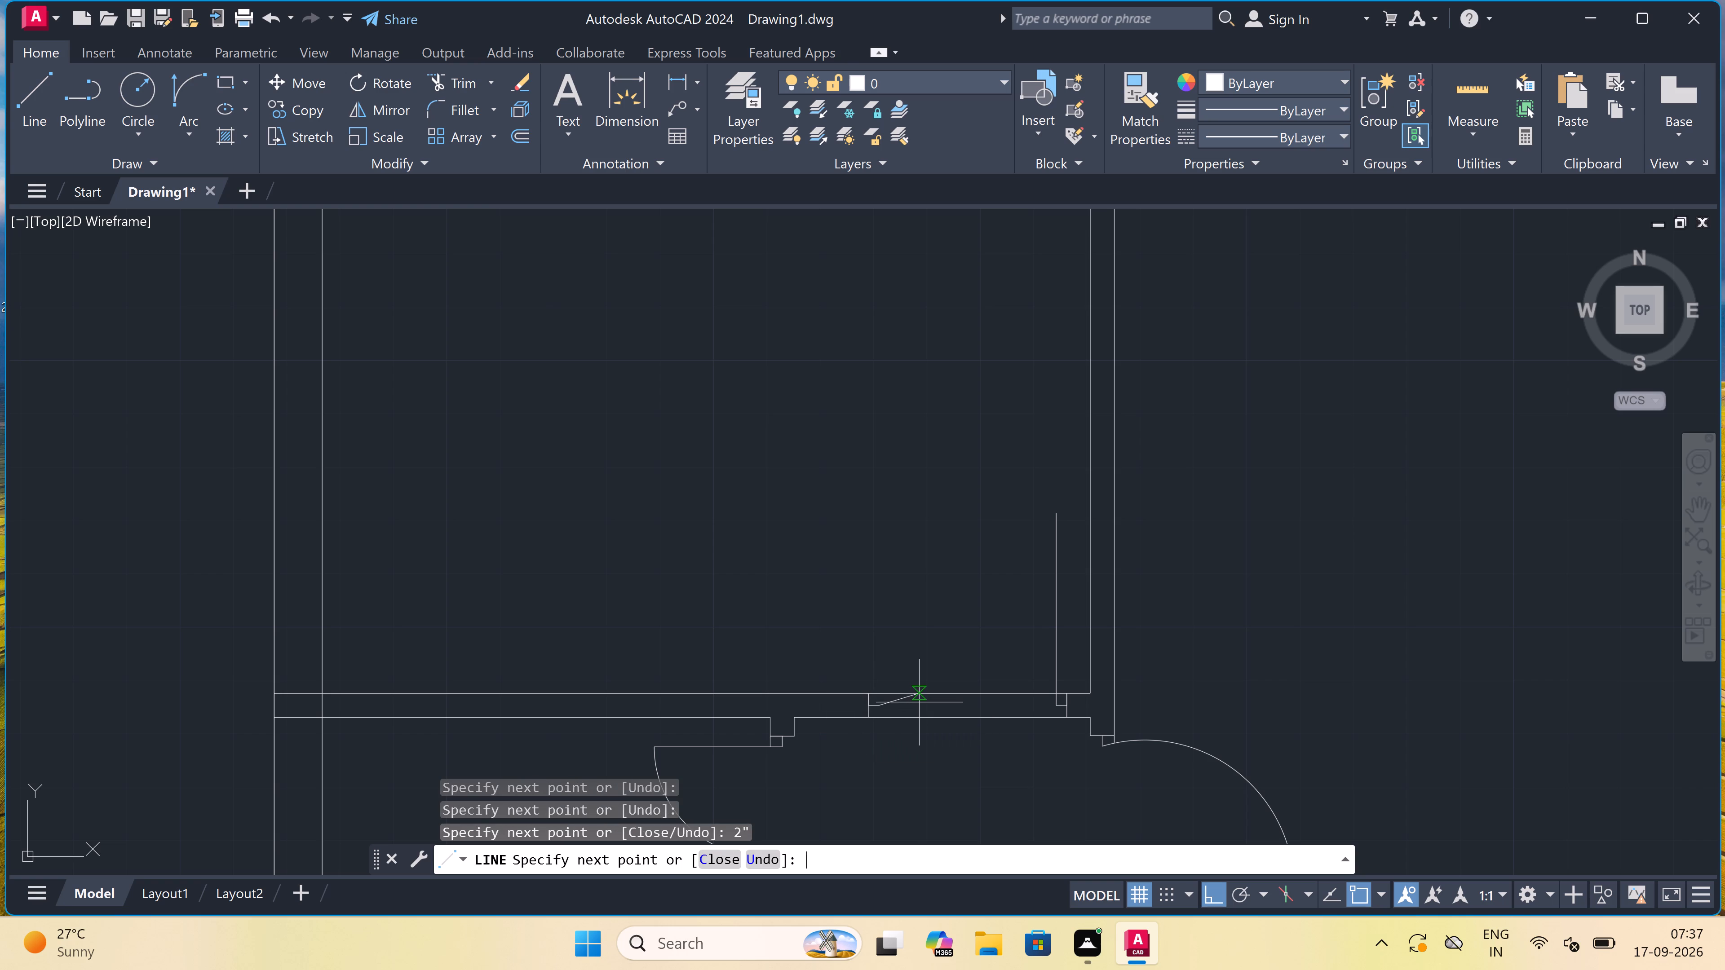
pyautogui.press('Escape')
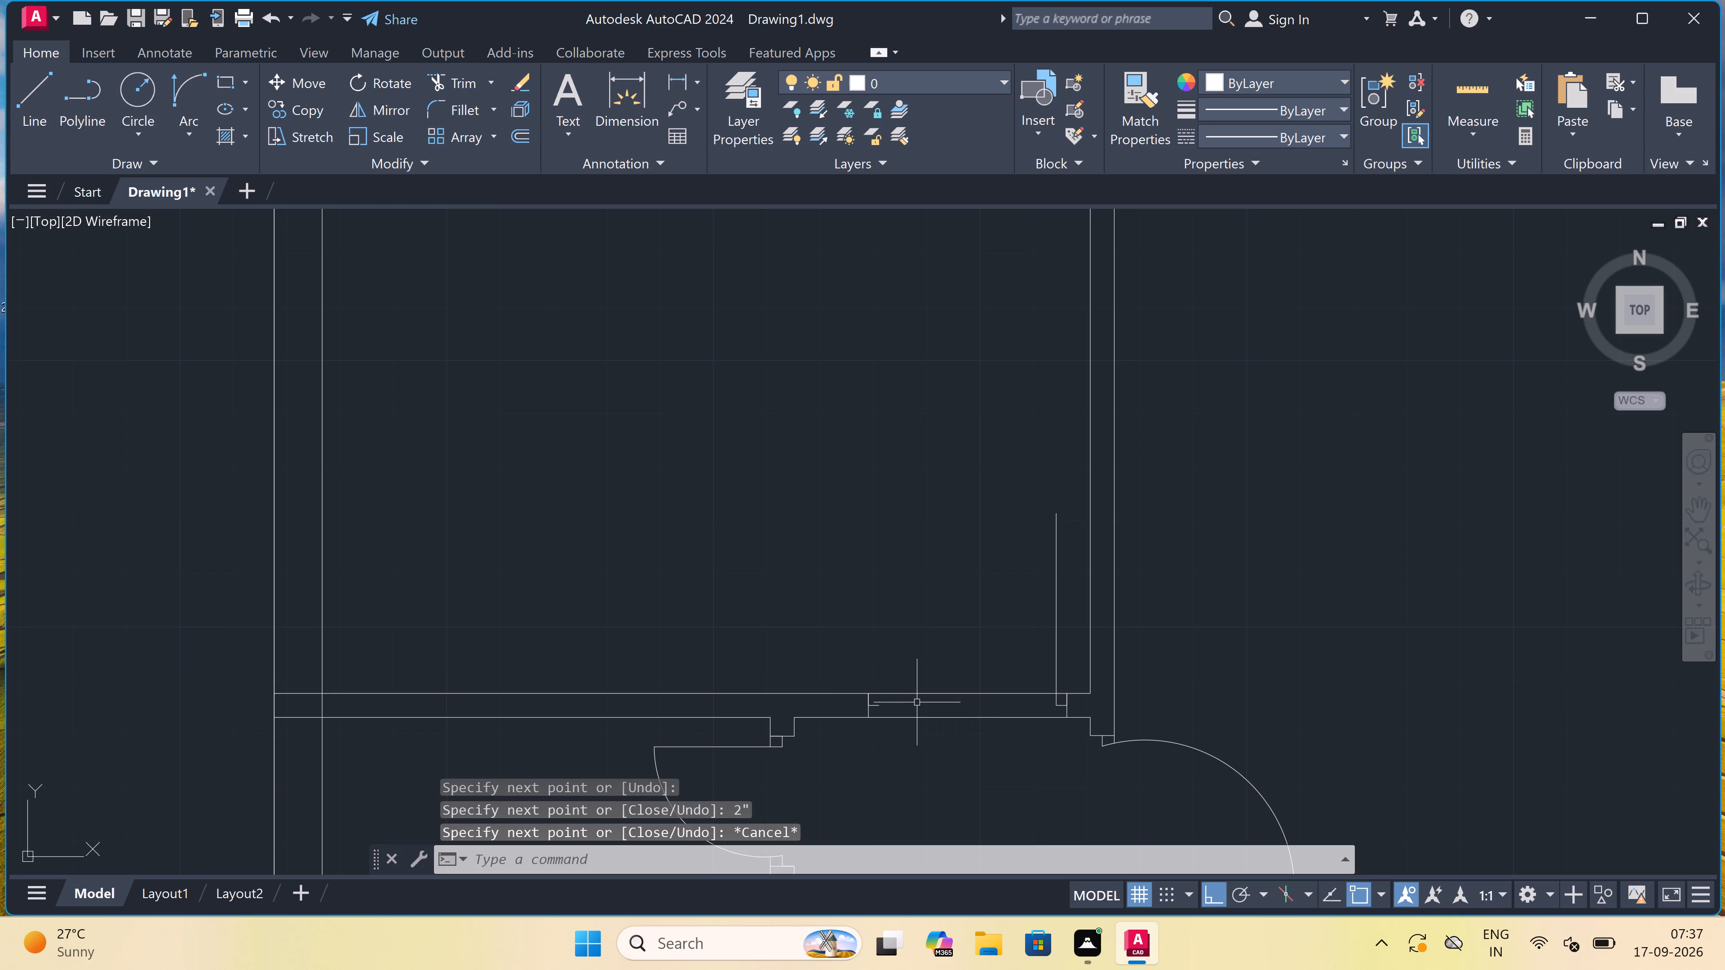
# Draw the door swing arc from the free end of the 3' leaf to the opposite jamb stop, starting tangent leftward.
pyautogui.click(178, 99)
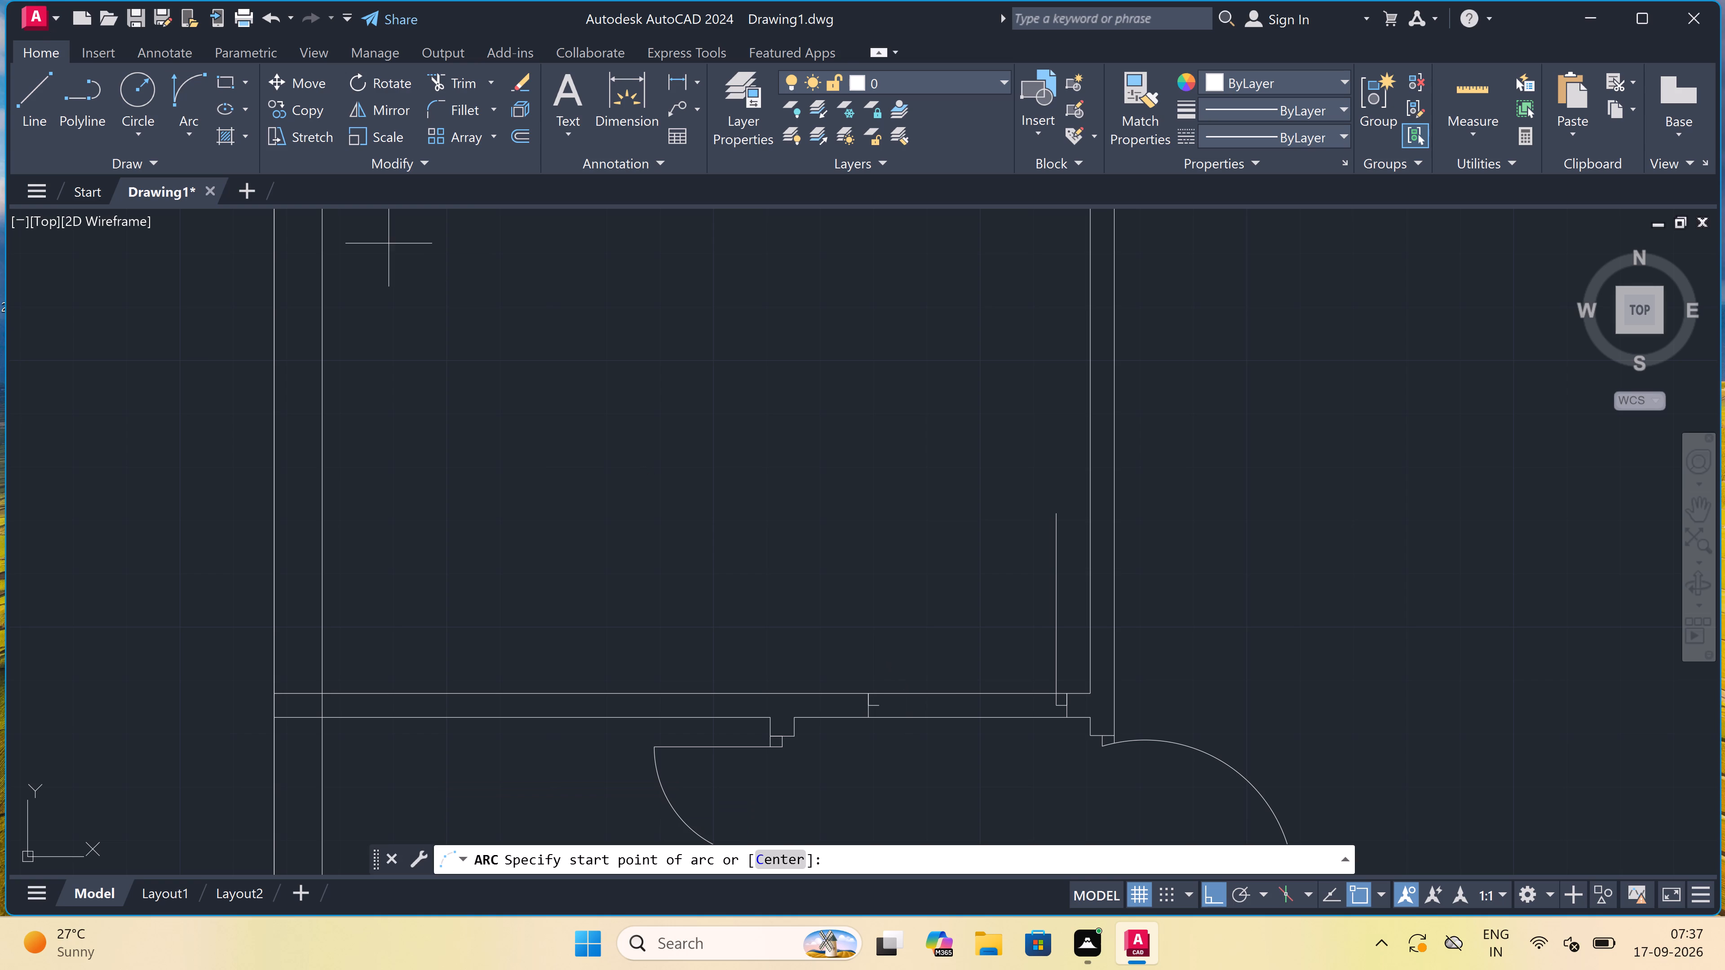
pyautogui.click(1055, 515)
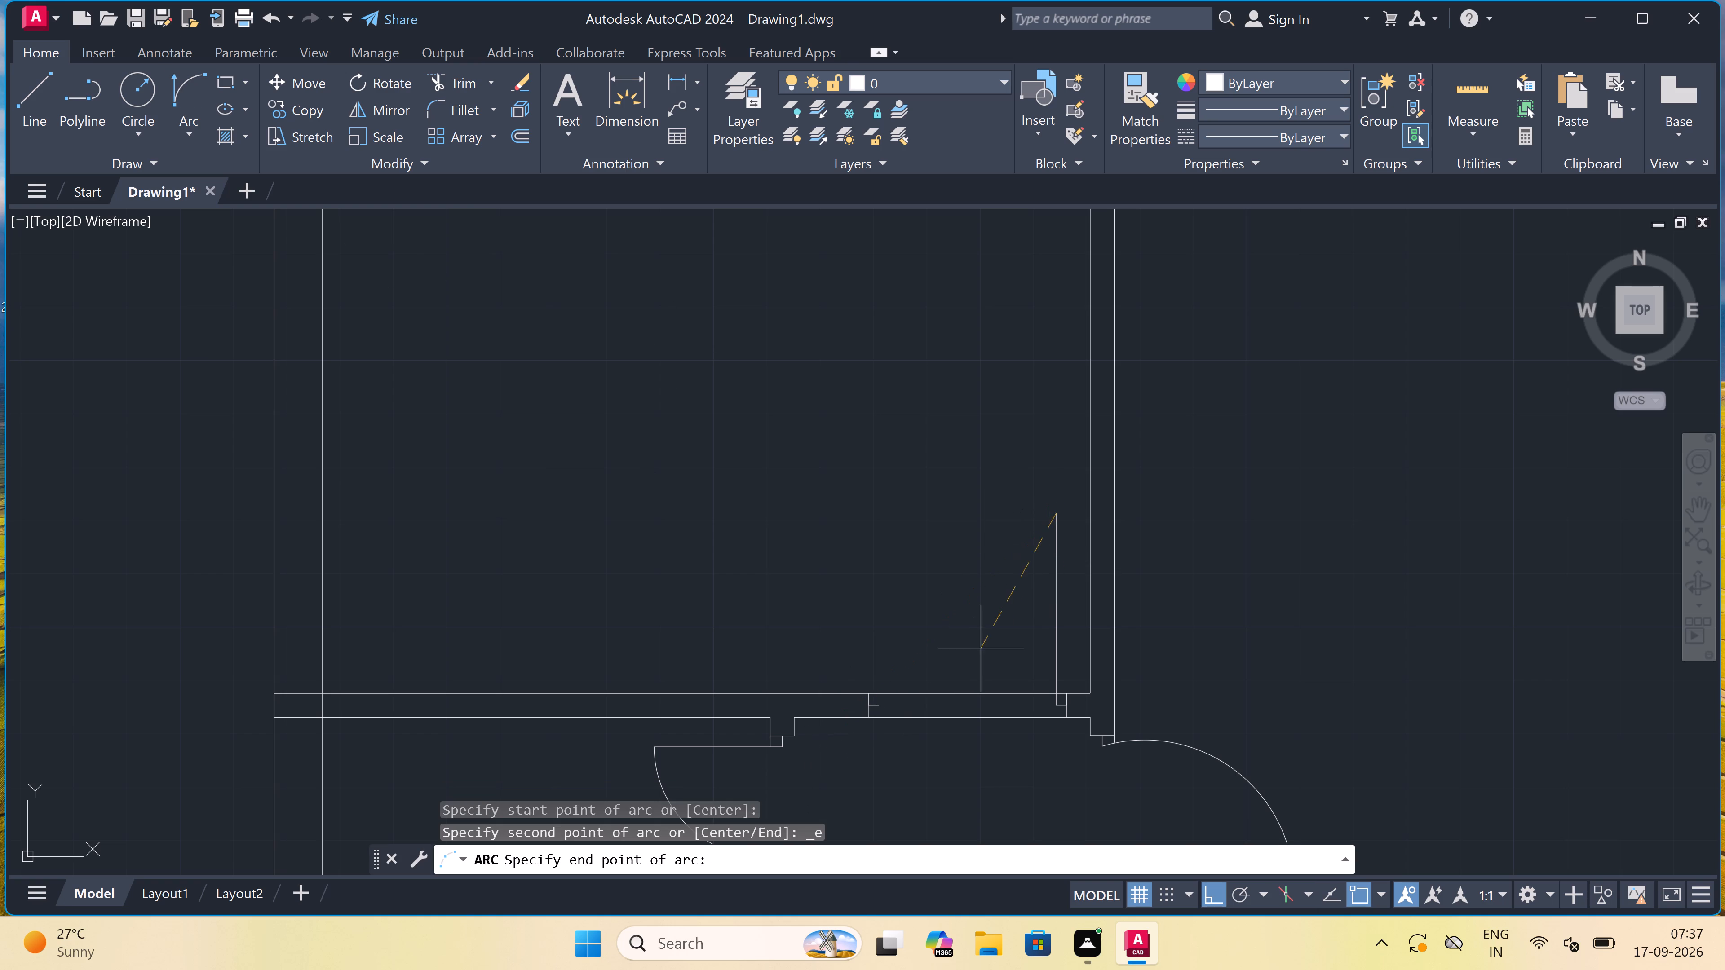
pyautogui.click(879, 702)
pyautogui.click(817, 603)
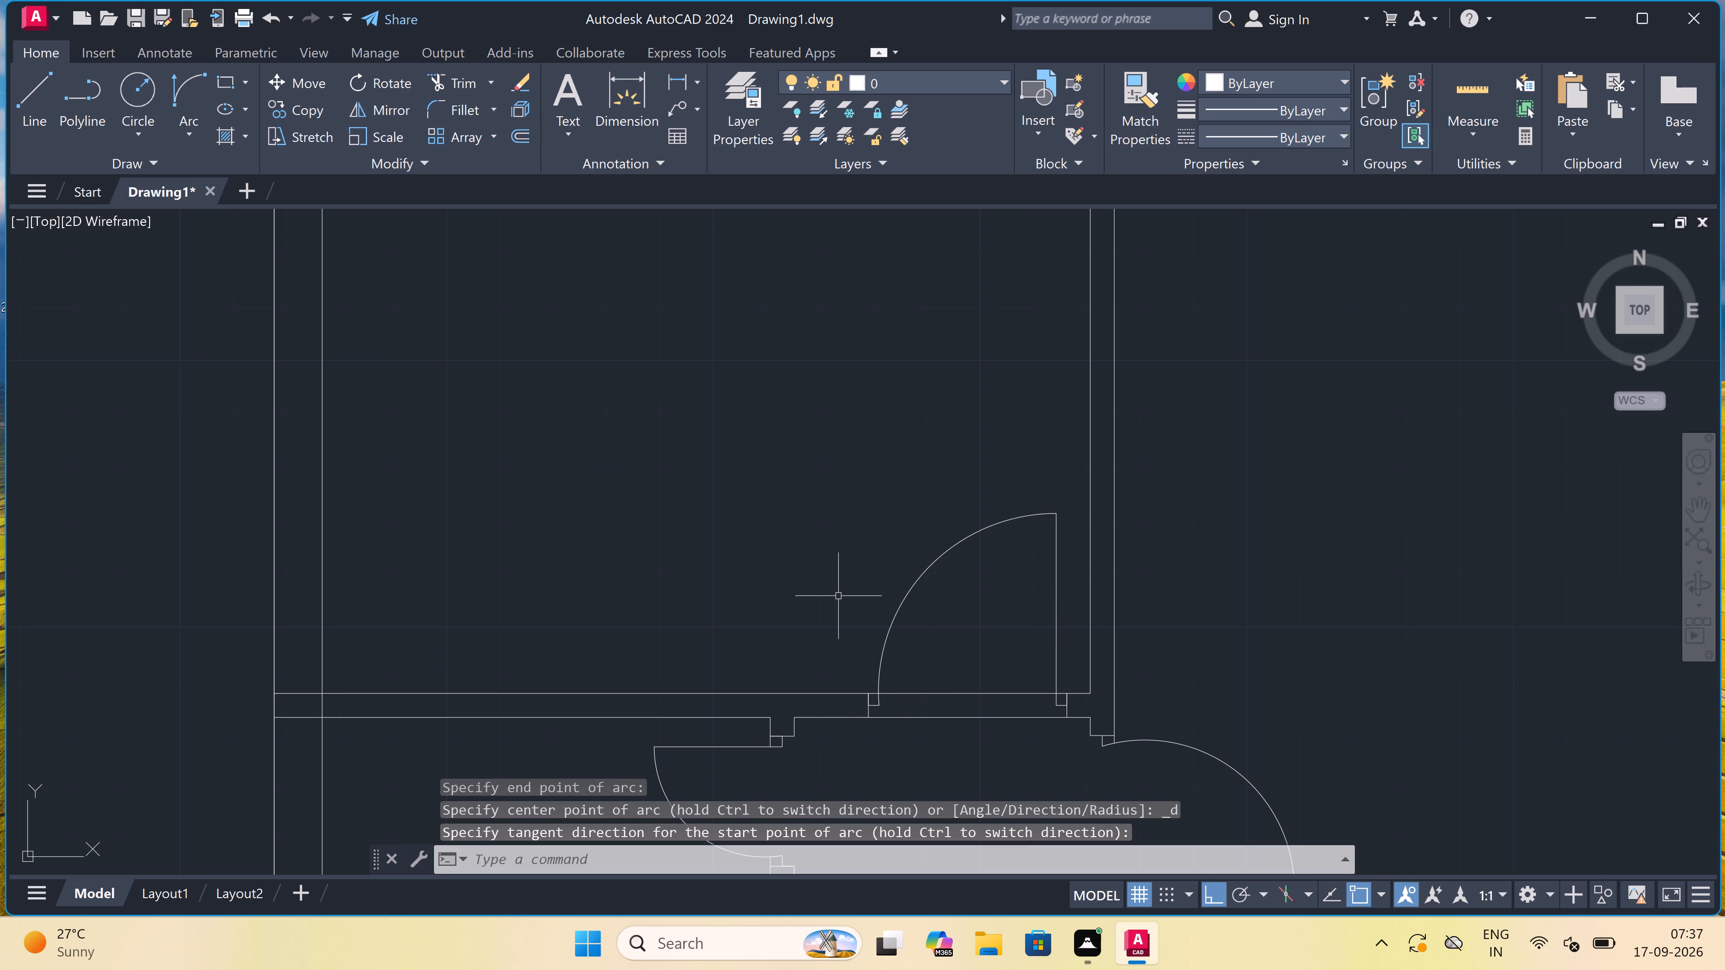
# Trim both faces of the upper horizontal partition between the two jambs to open the doorway.
pyautogui.write('tr')
pyautogui.press('space')
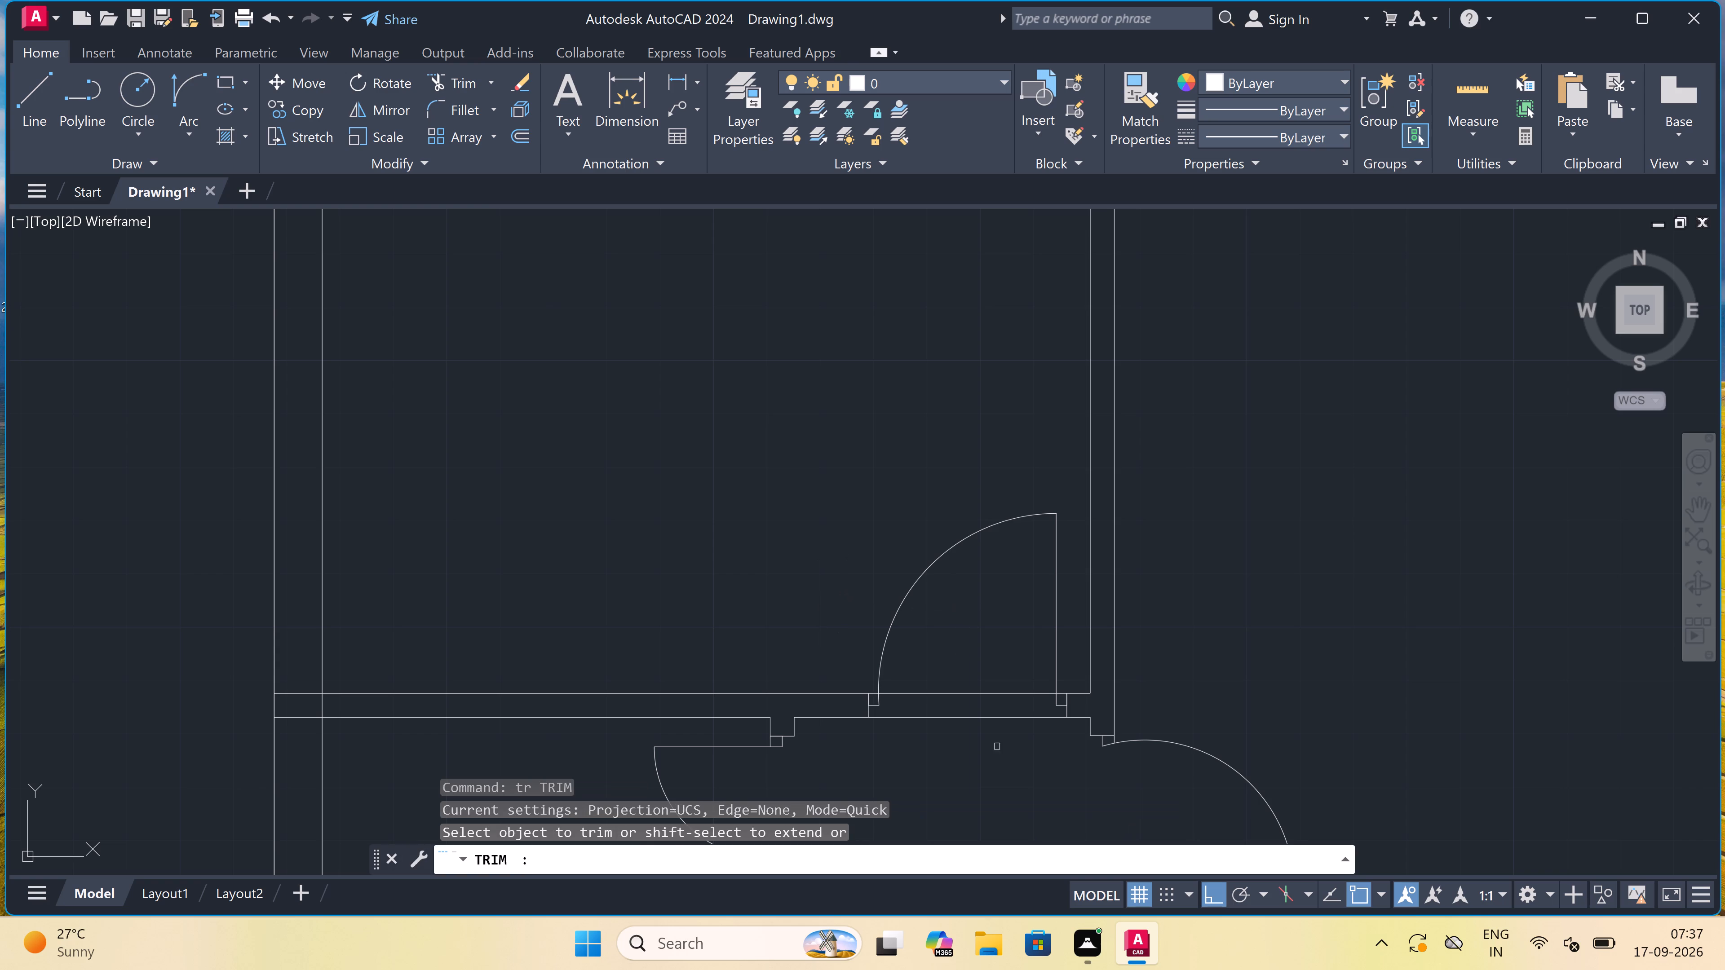
pyautogui.click(991, 738)
pyautogui.click(982, 681)
pyautogui.scroll(-5, 982, 662)
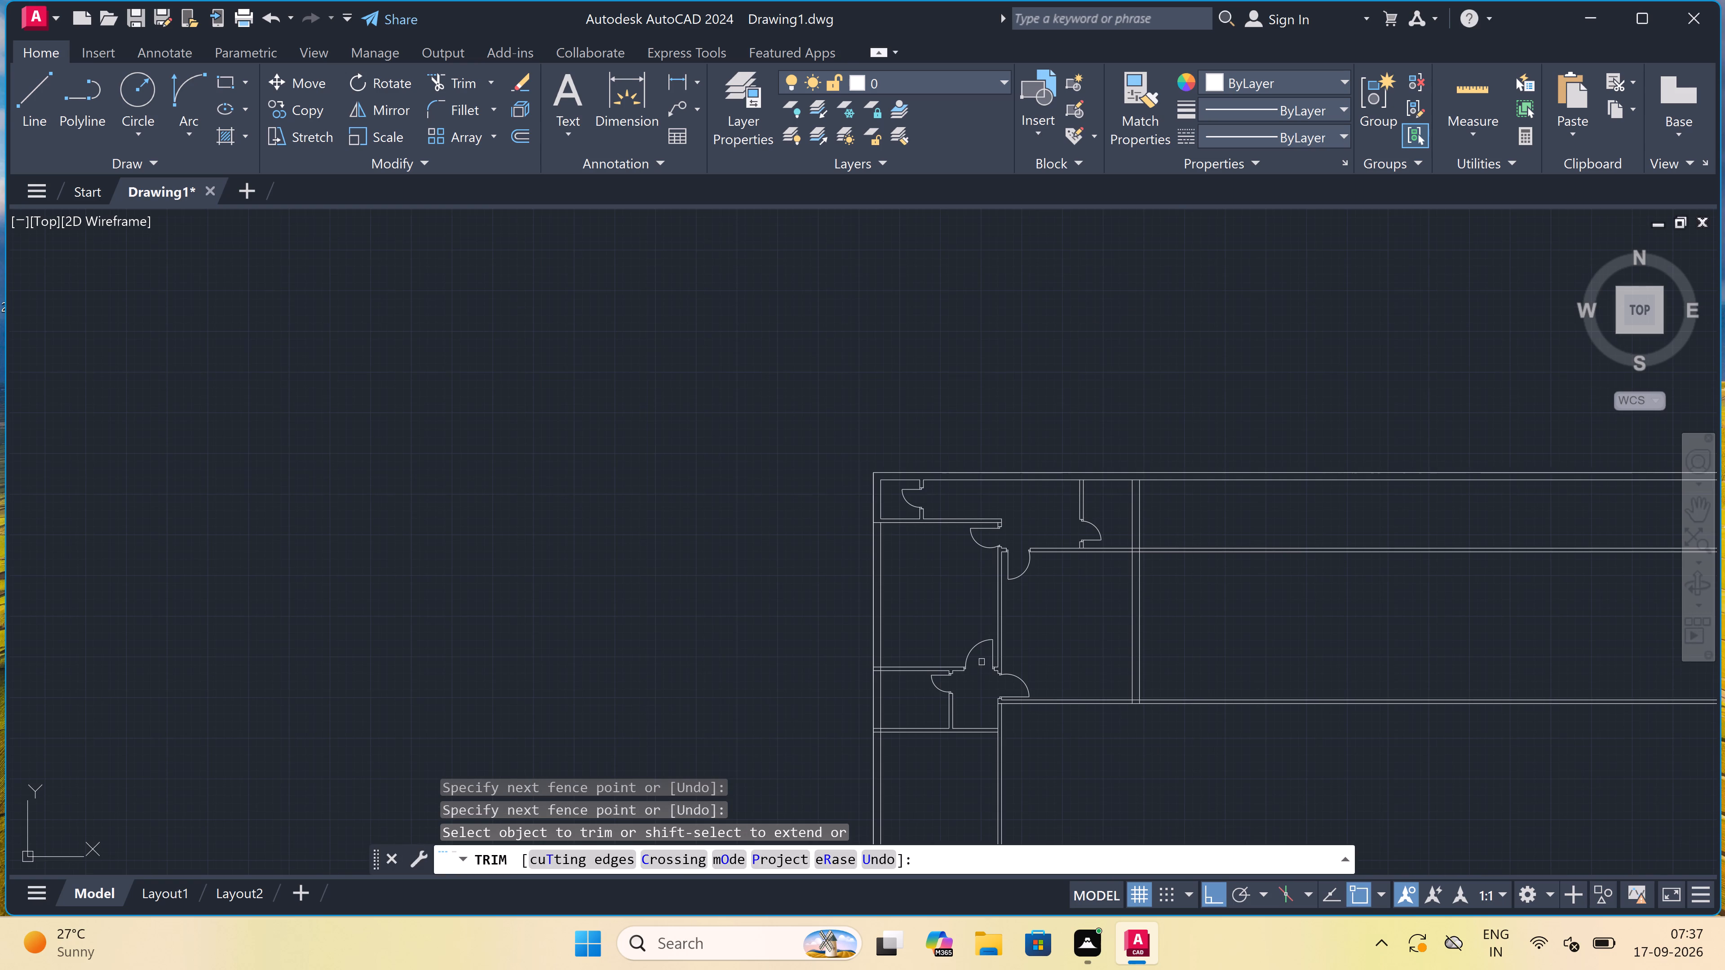
pyautogui.scroll(4, 990, 670)
pyautogui.scroll(-2, 972, 645)
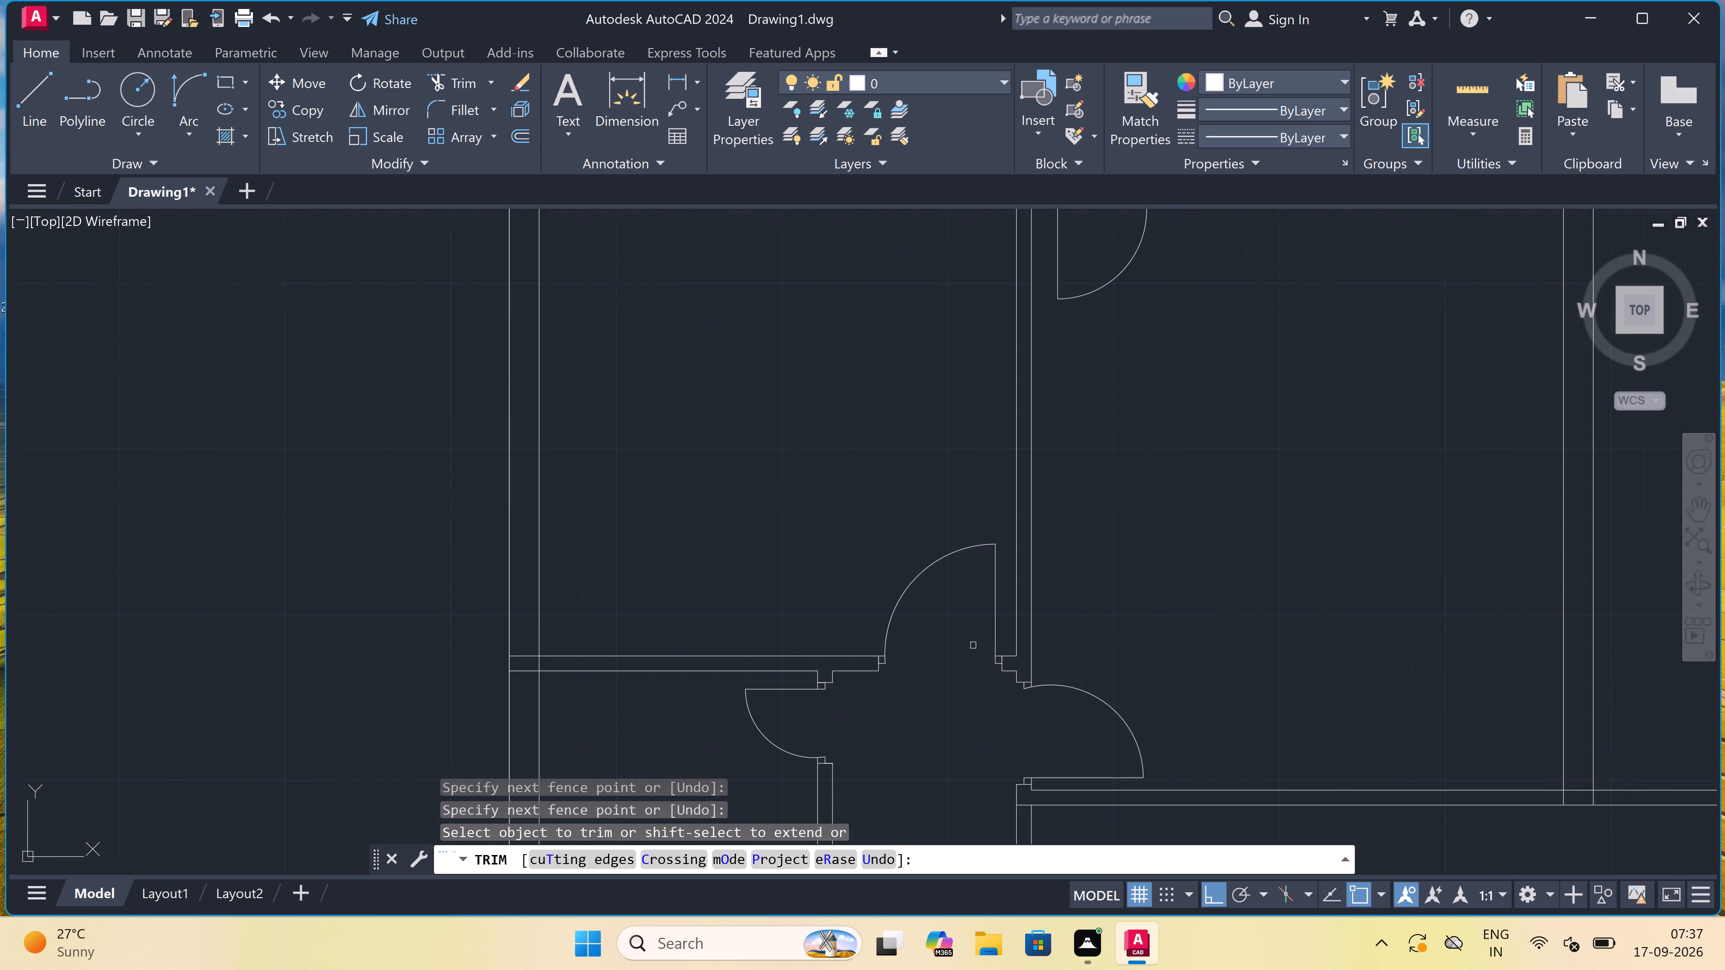
pyautogui.scroll(-2, 972, 645)
pyautogui.scroll(4, 963, 690)
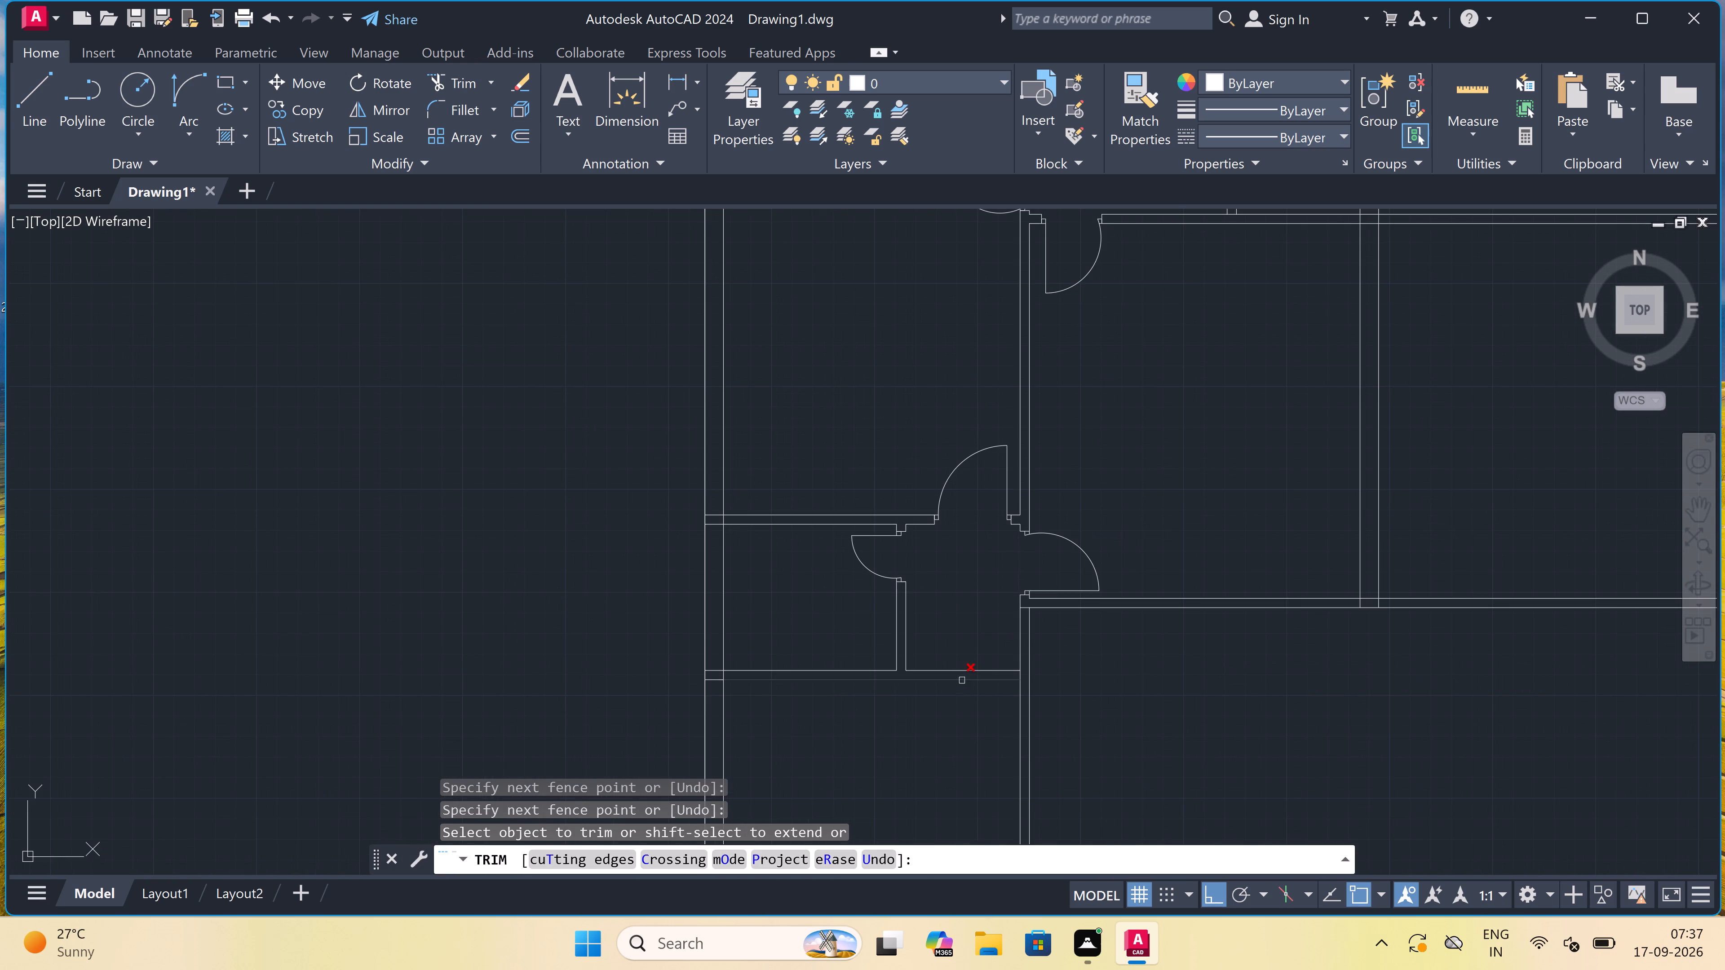
pyautogui.scroll(2, 965, 653)
pyautogui.press('Escape')
# Offset the bottom face of the lower horizontal partition 10'11" downward to start a new partition.
pyautogui.scroll(-3, 958, 614)
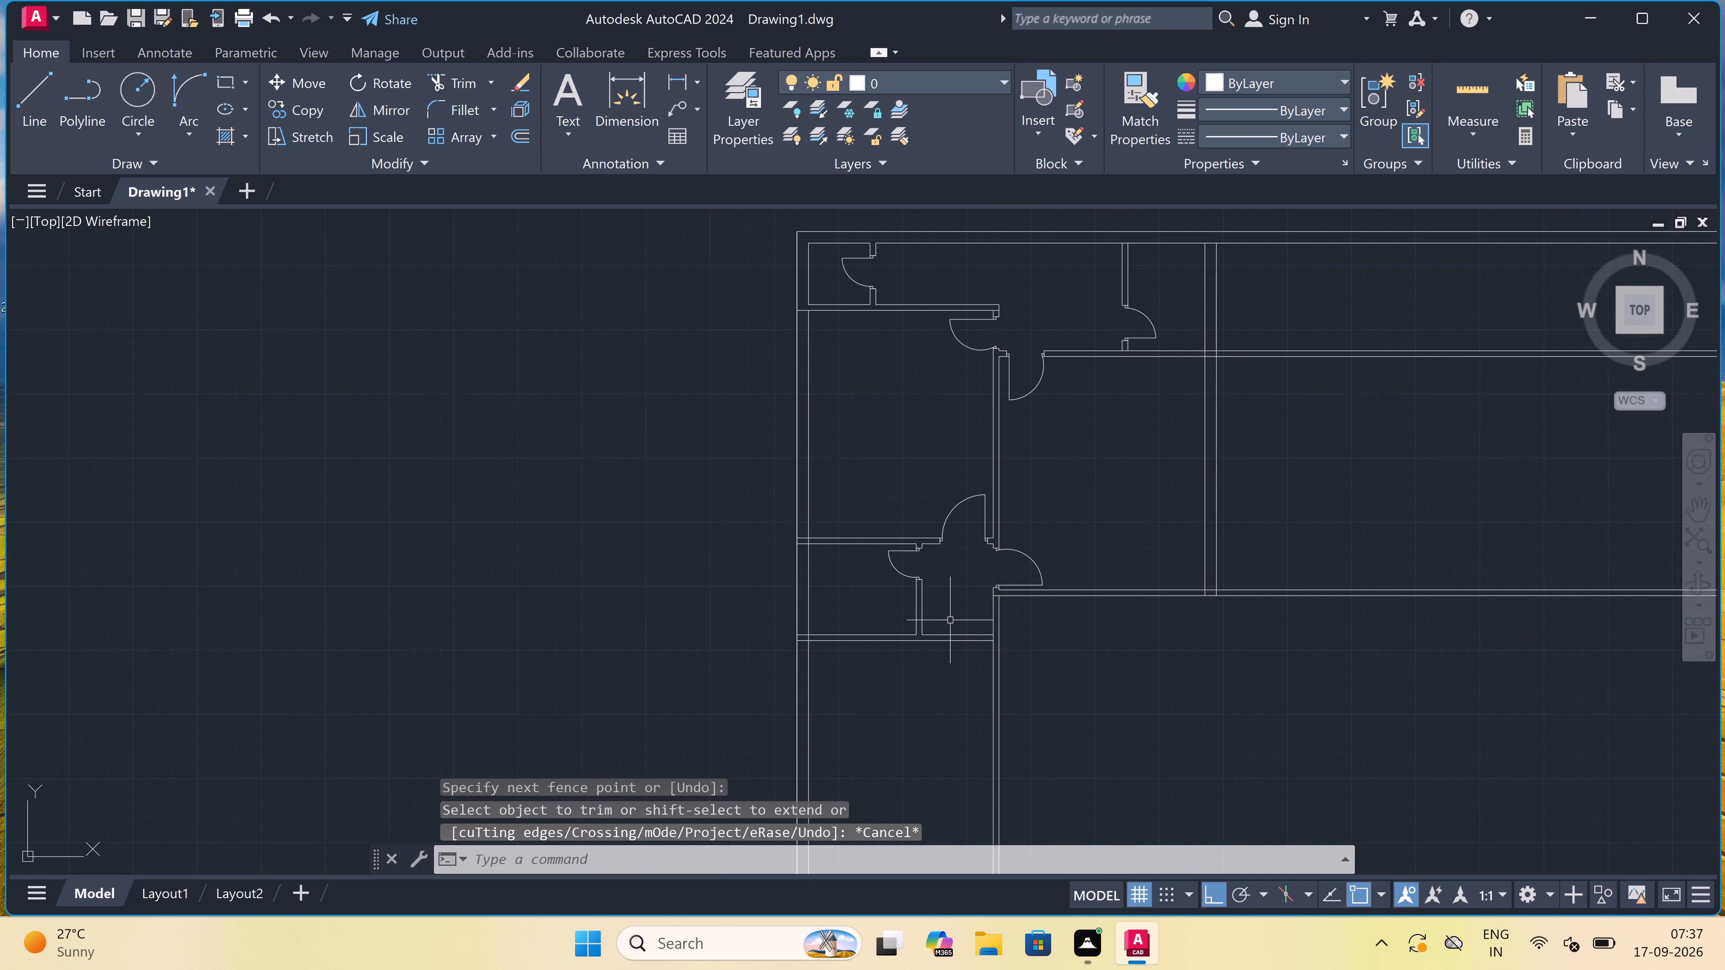
pyautogui.scroll(1, 929, 656)
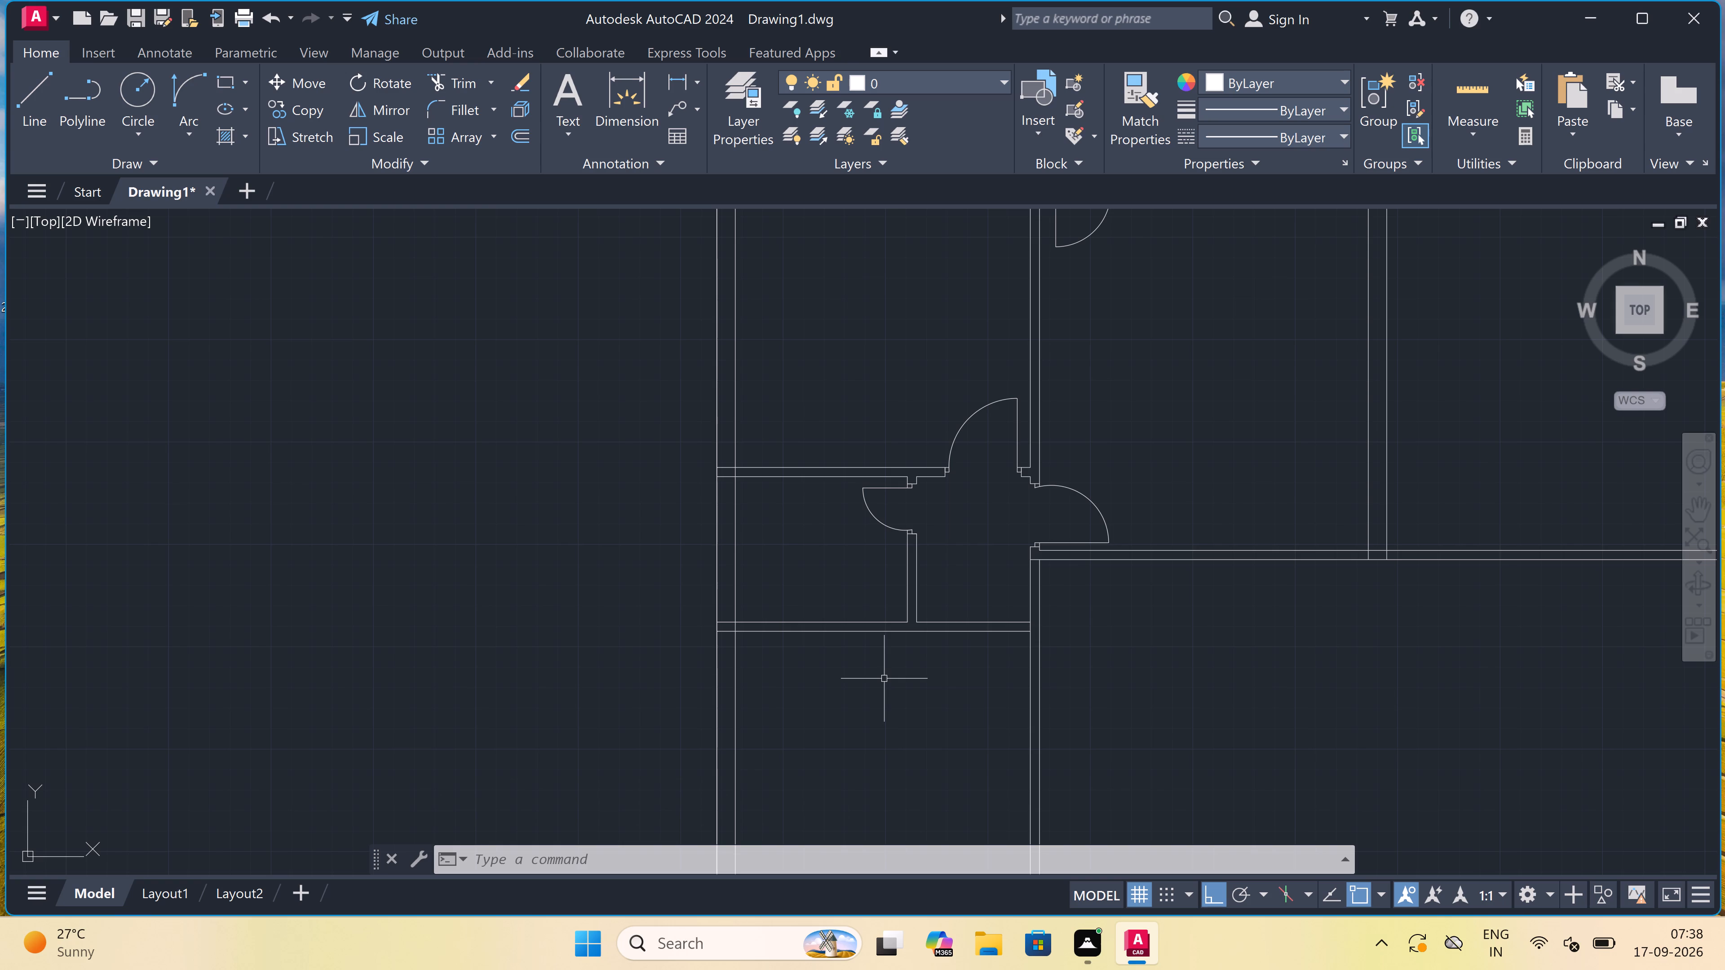
pyautogui.write('o')
pyautogui.press('space')
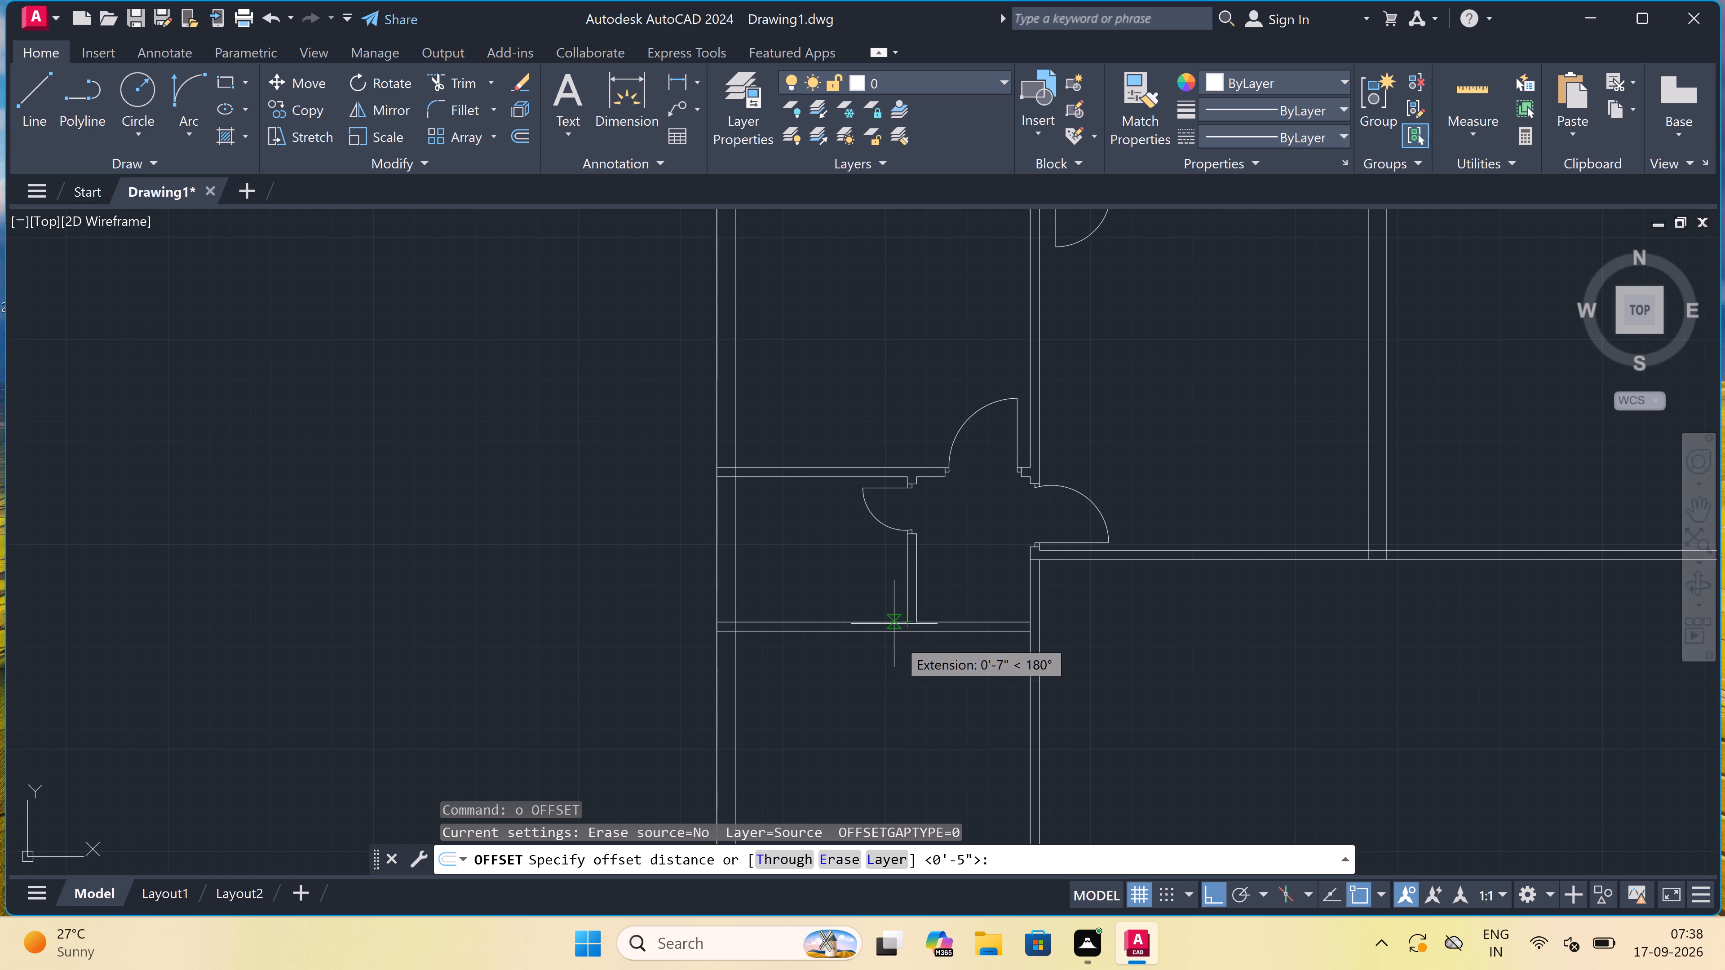
pyautogui.click(893, 634)
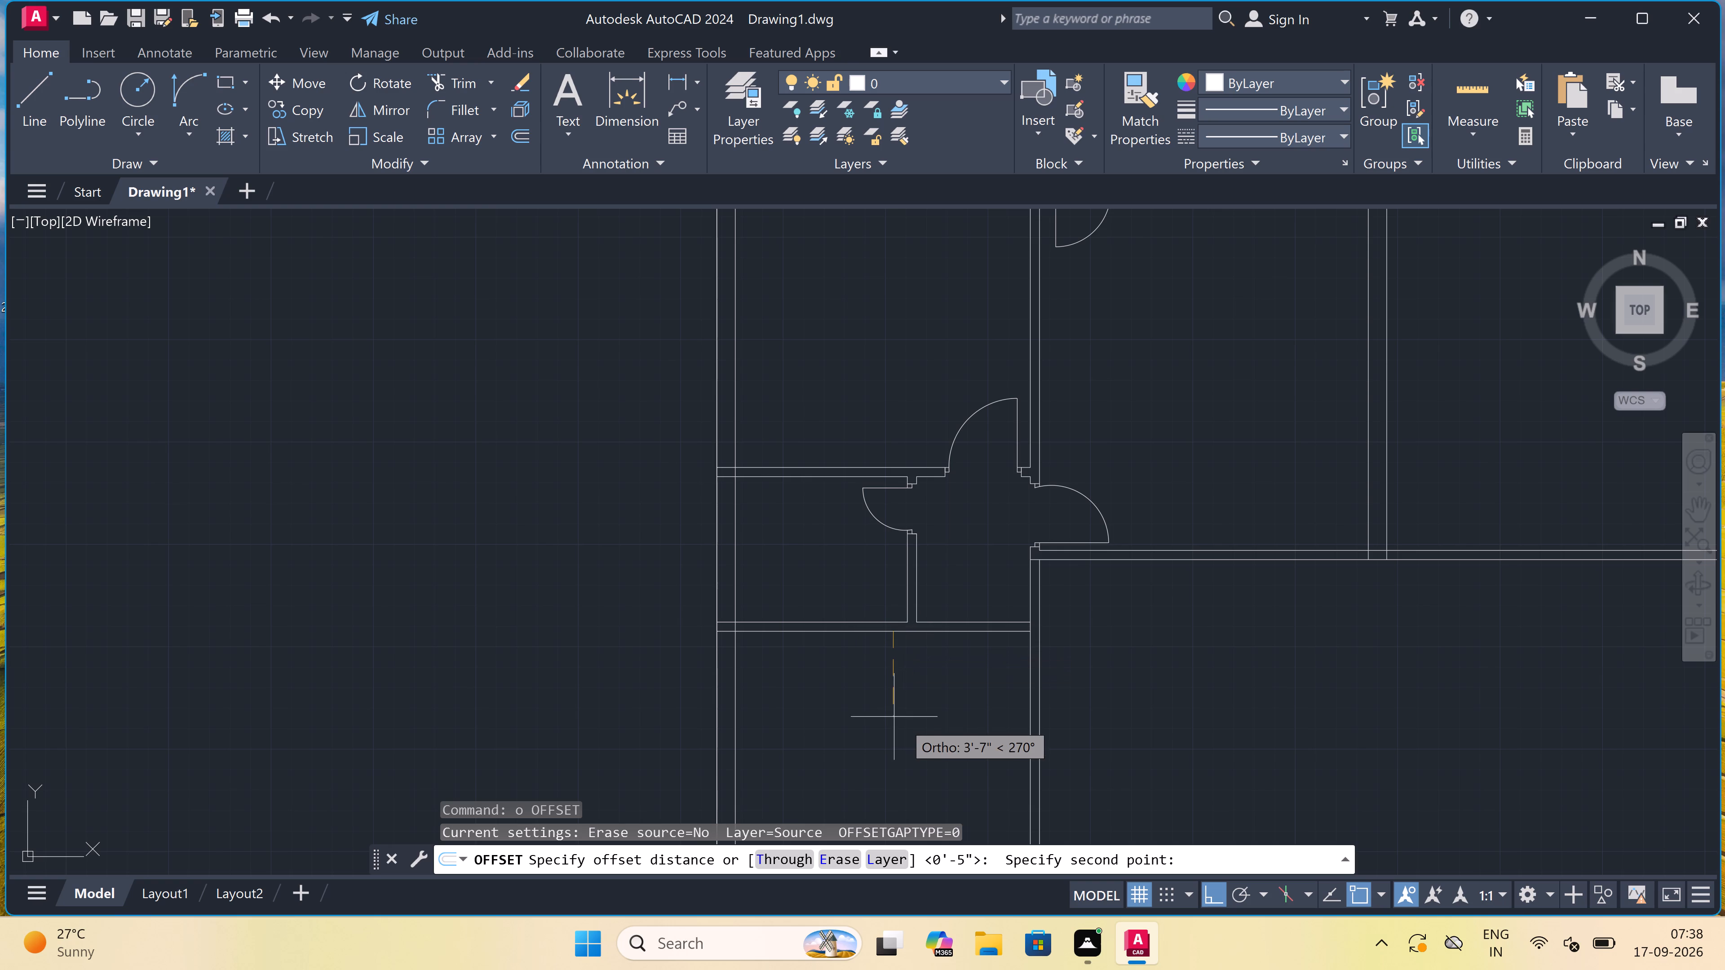
pyautogui.write("10'")
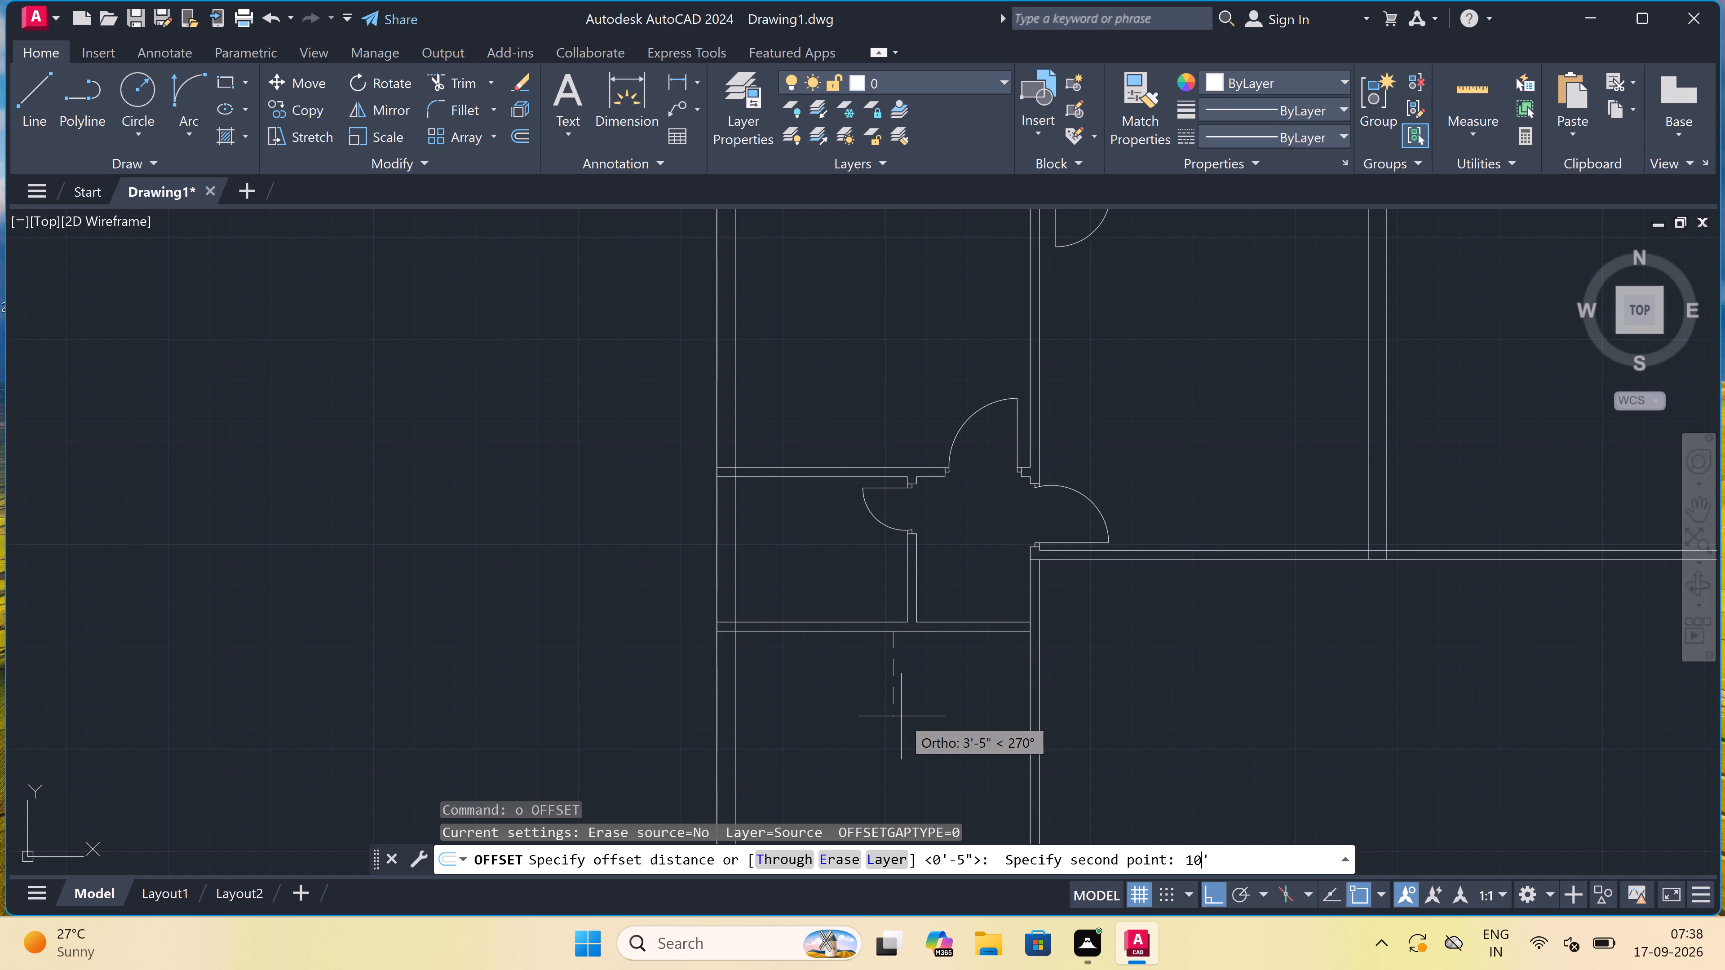
pyautogui.write('11"')
pyautogui.press('space')
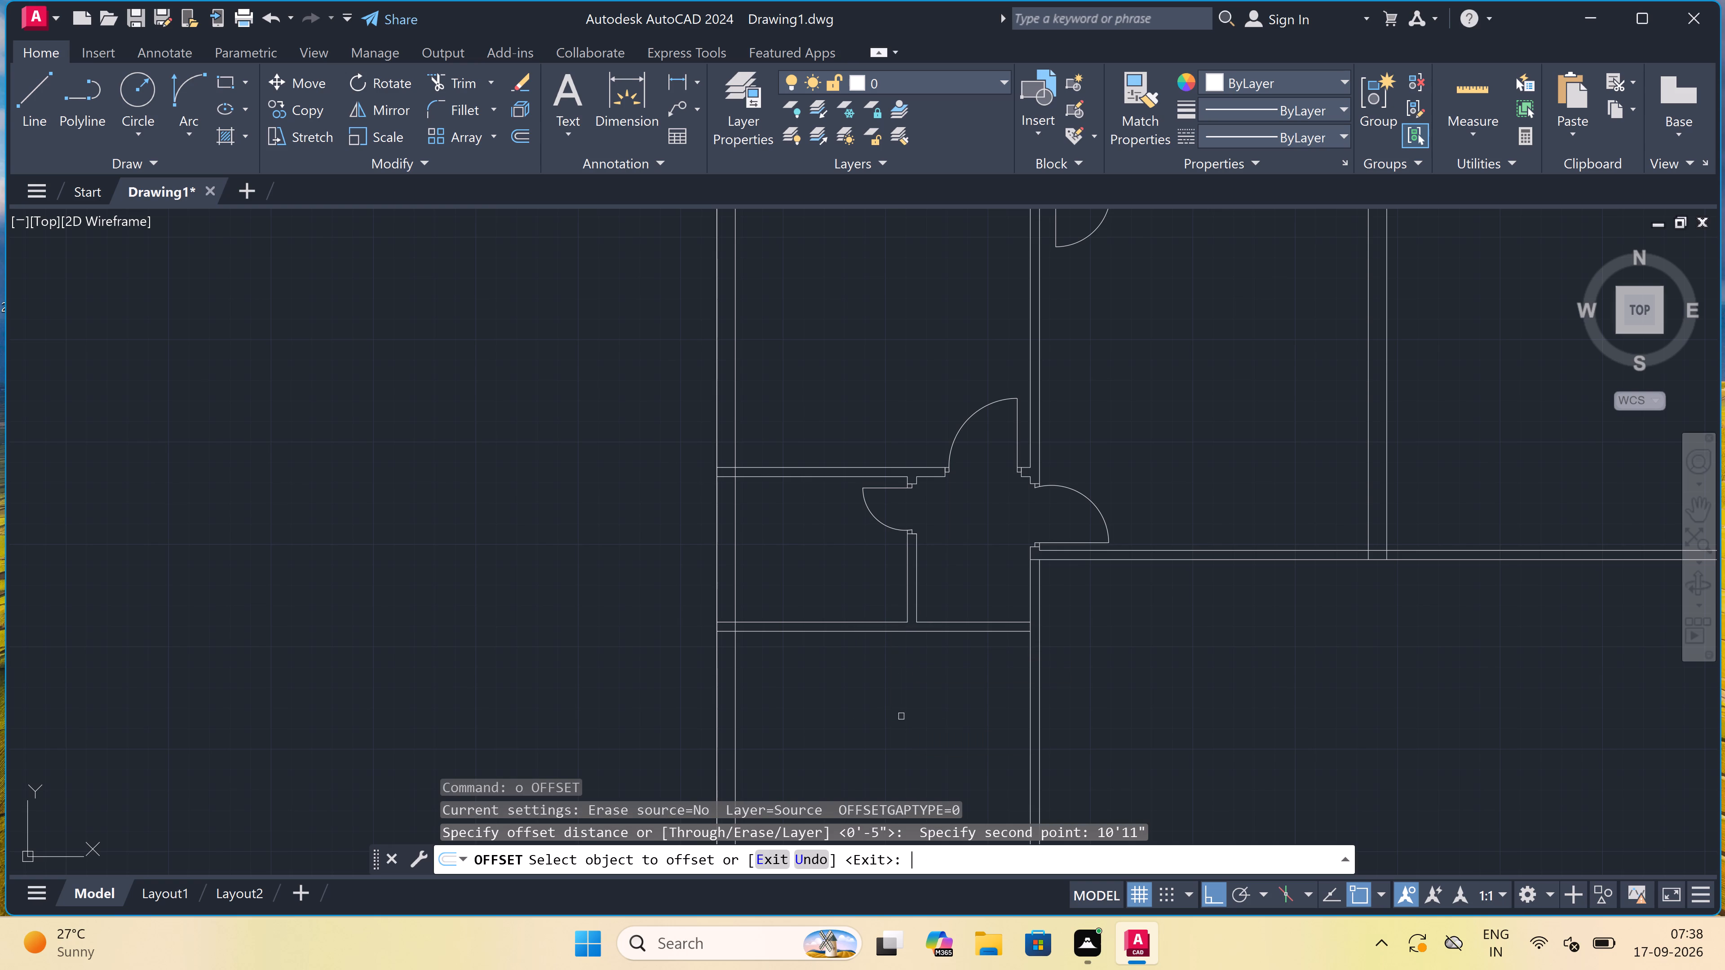
pyautogui.click(871, 634)
pyautogui.click(870, 687)
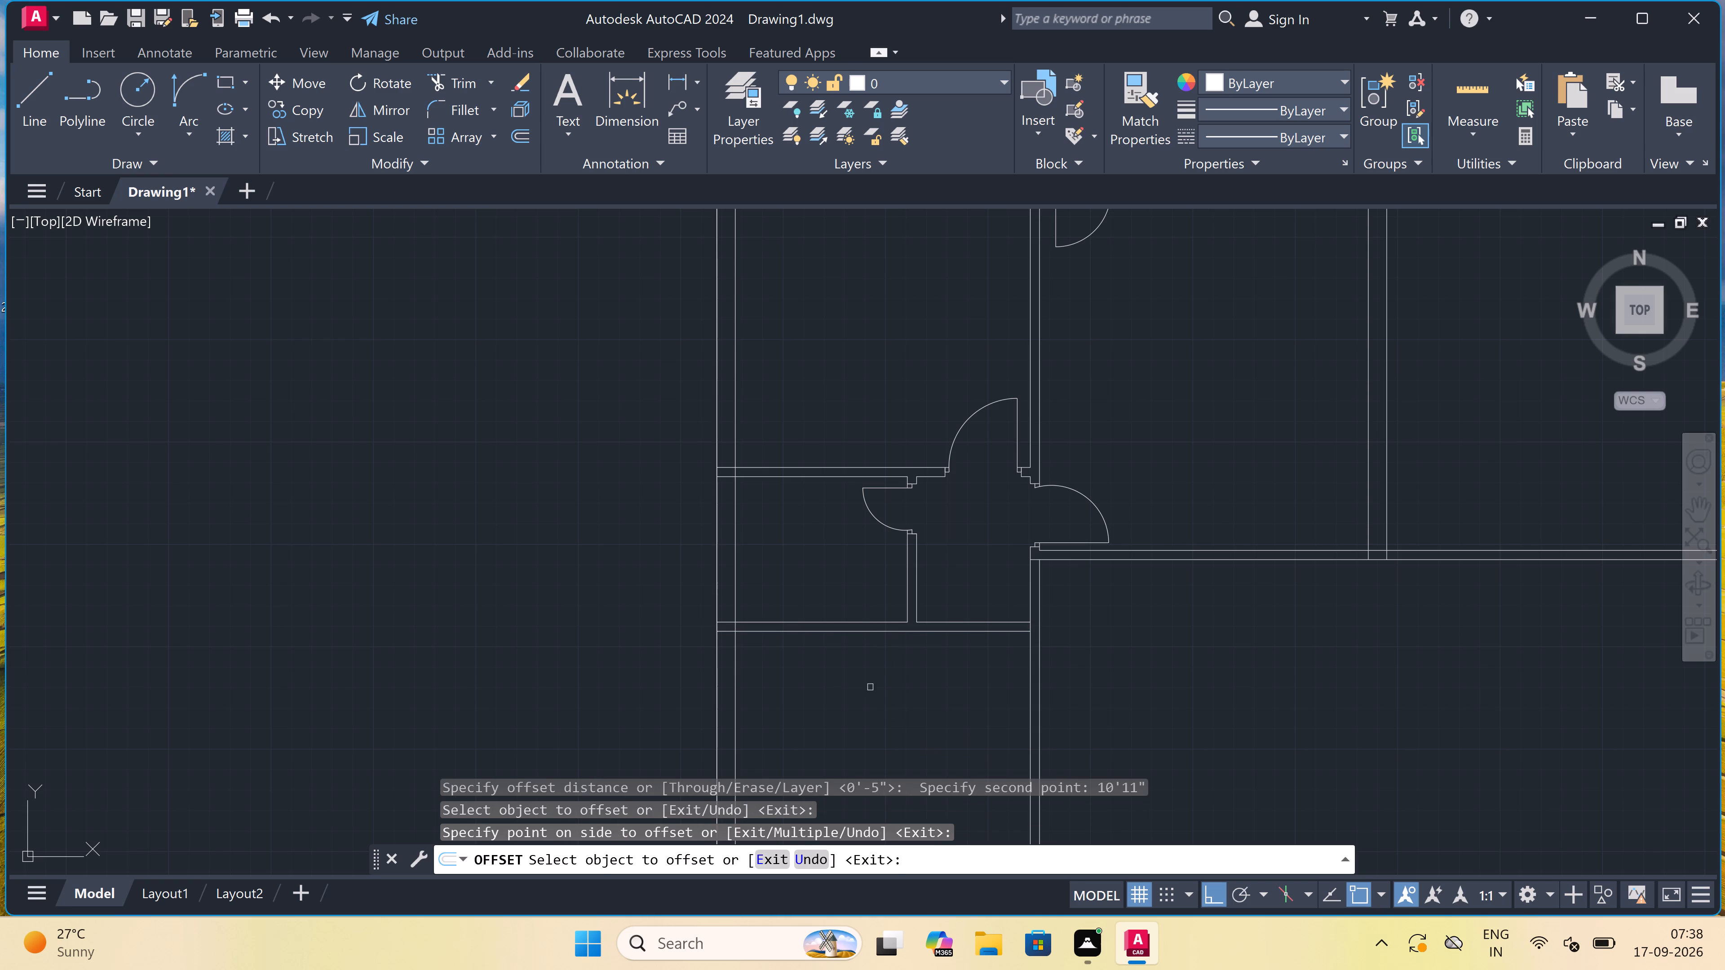
pyautogui.scroll(-6, 870, 687)
pyautogui.scroll(5, 870, 692)
pyautogui.scroll(-4, 870, 692)
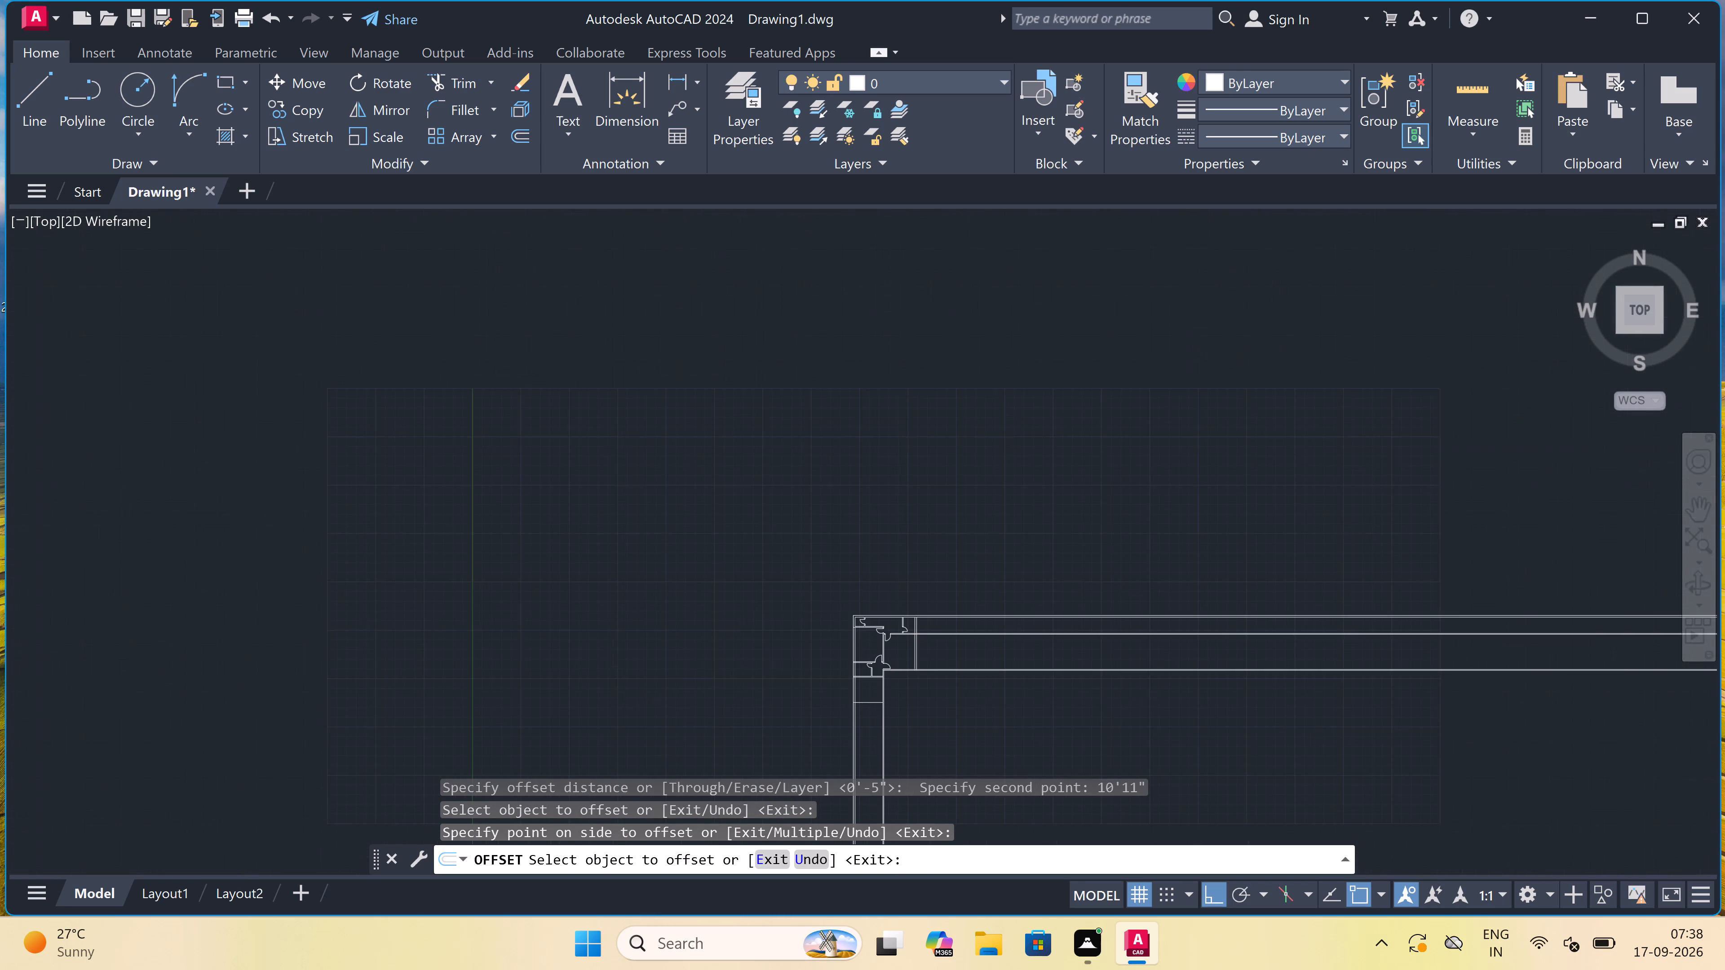
pyautogui.scroll(6, 871, 702)
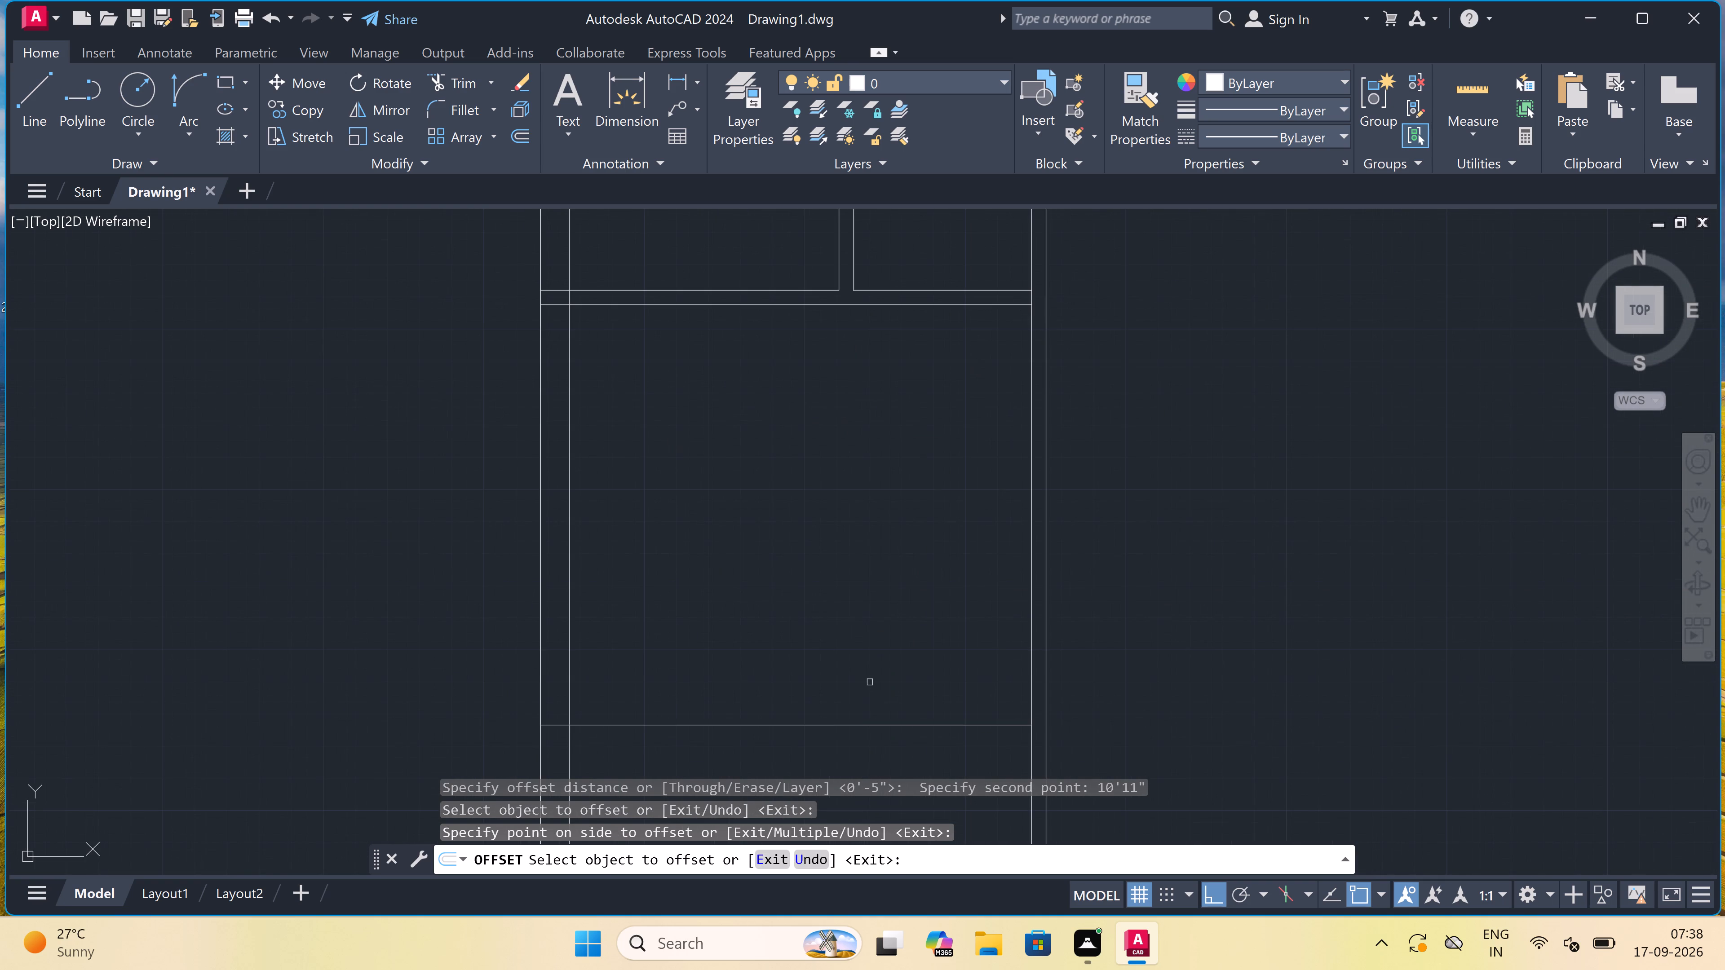
pyautogui.press('Escape')
# Offset the new horizontal partition line 4.5" downward to give the partition its thickness.
pyautogui.press('space')
pyautogui.moveTo(859, 720); pyautogui.dragTo(865, 735)
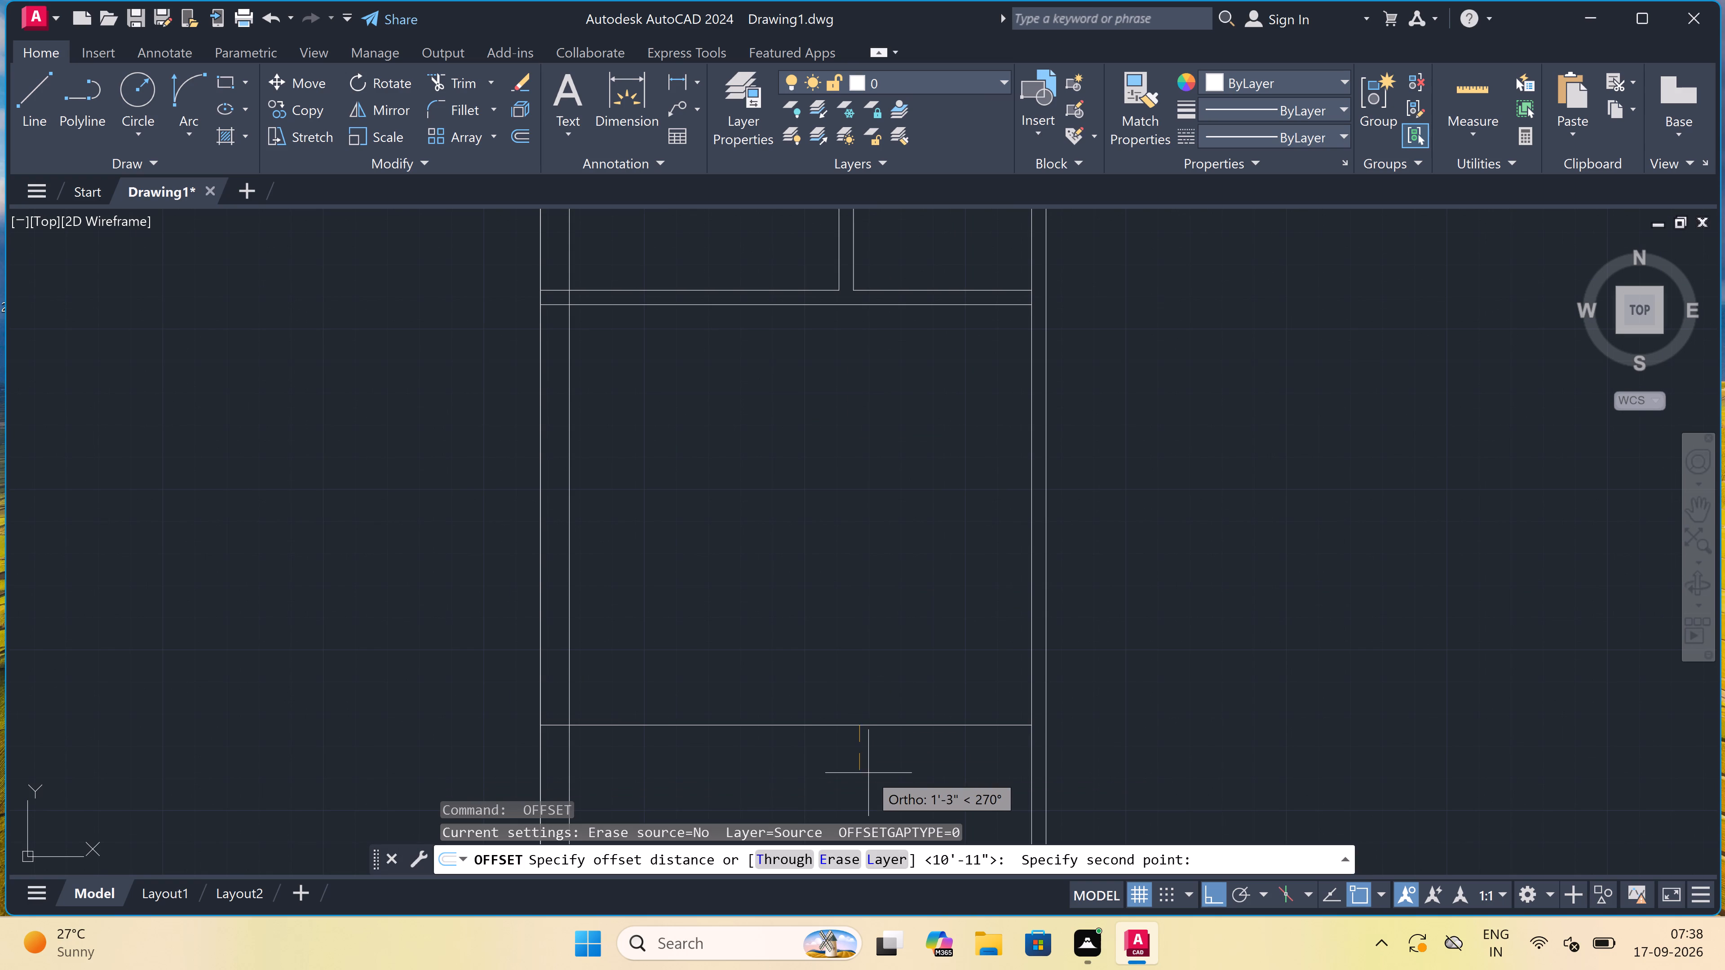
pyautogui.write('4.5"')
pyautogui.press('space')
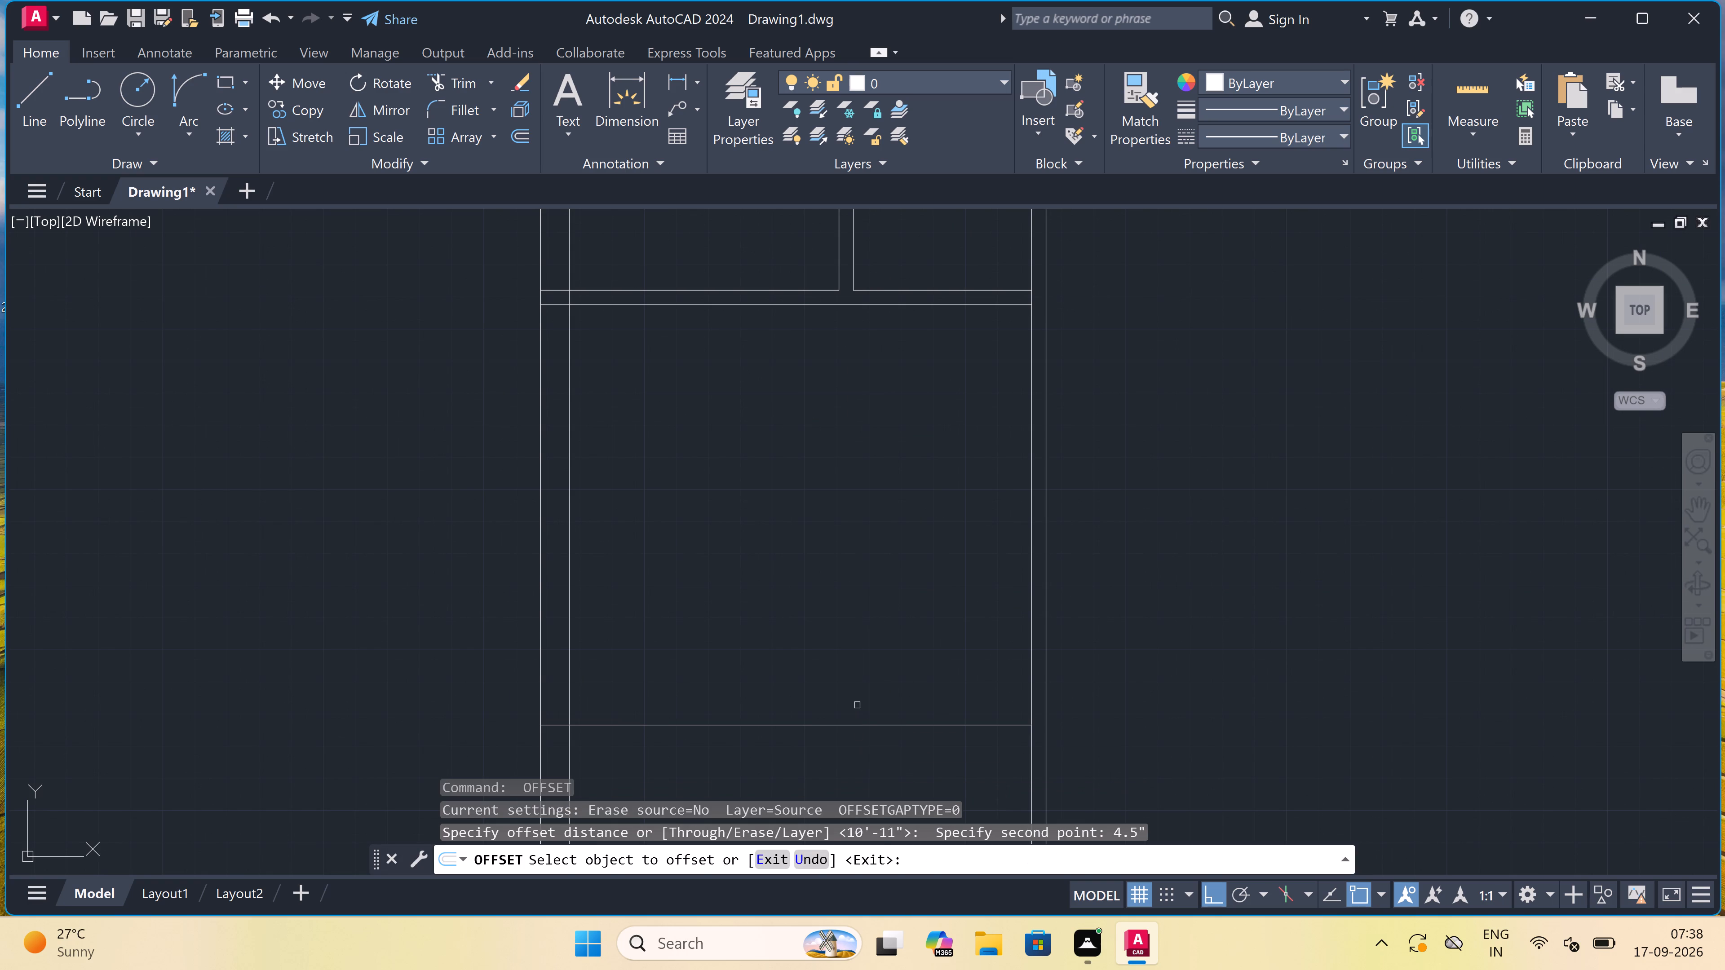
pyautogui.click(840, 726)
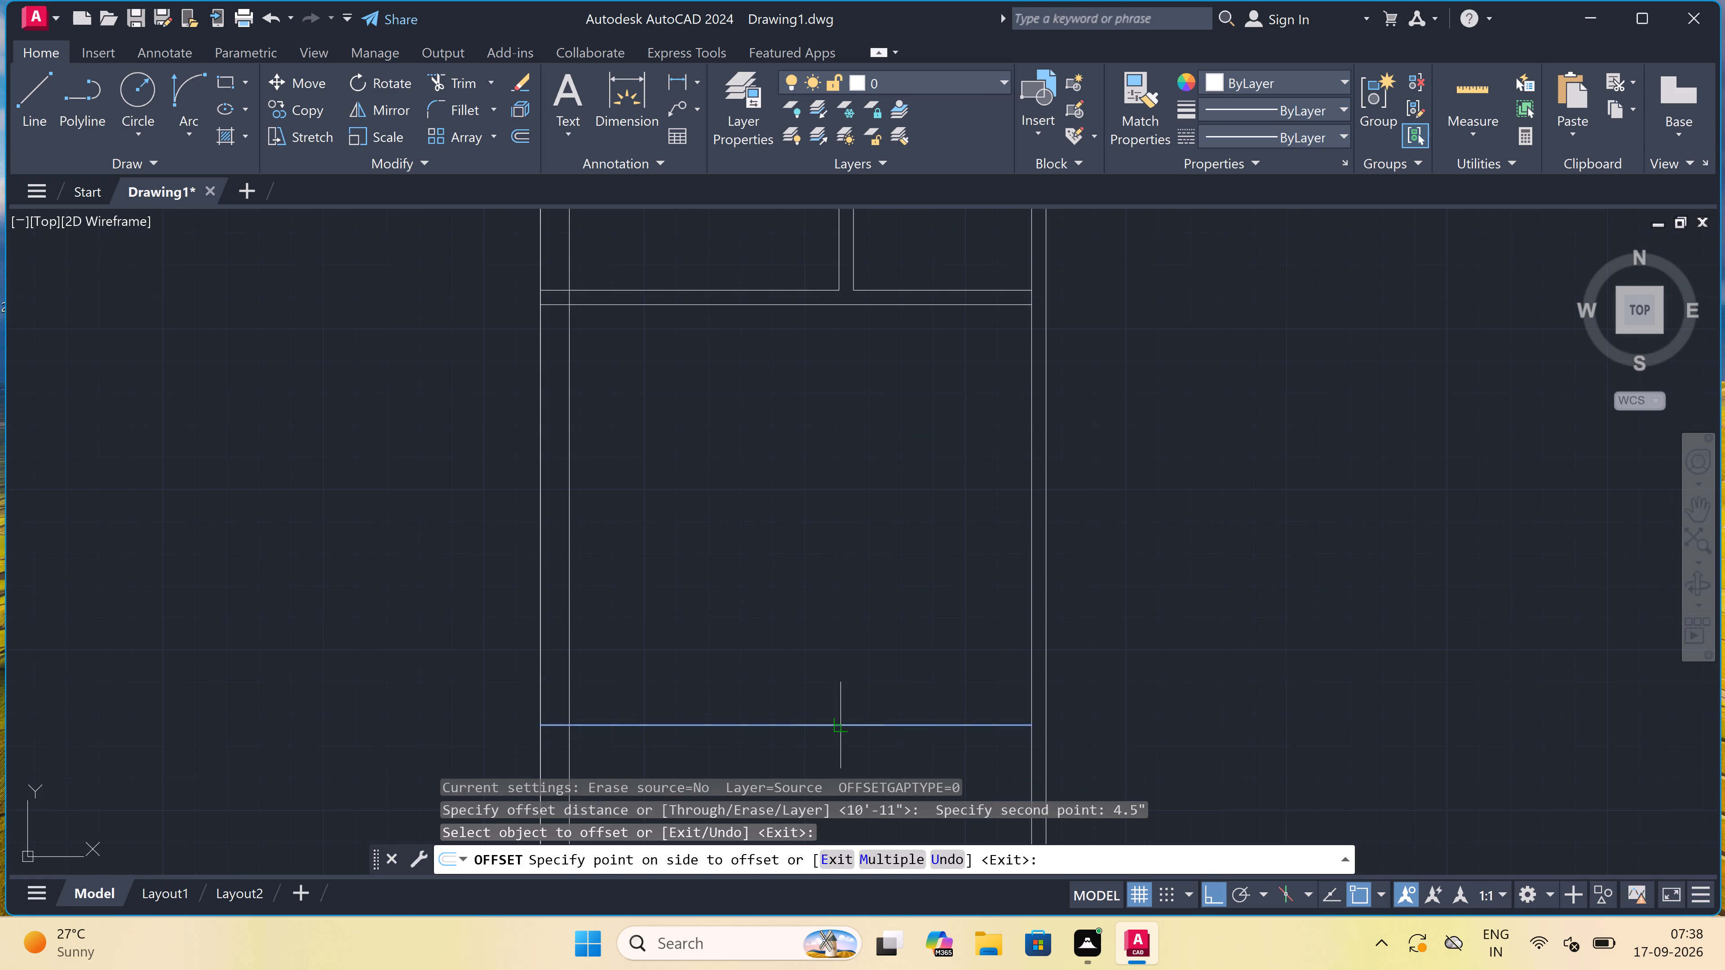
pyautogui.click(835, 763)
pyautogui.press('Escape')
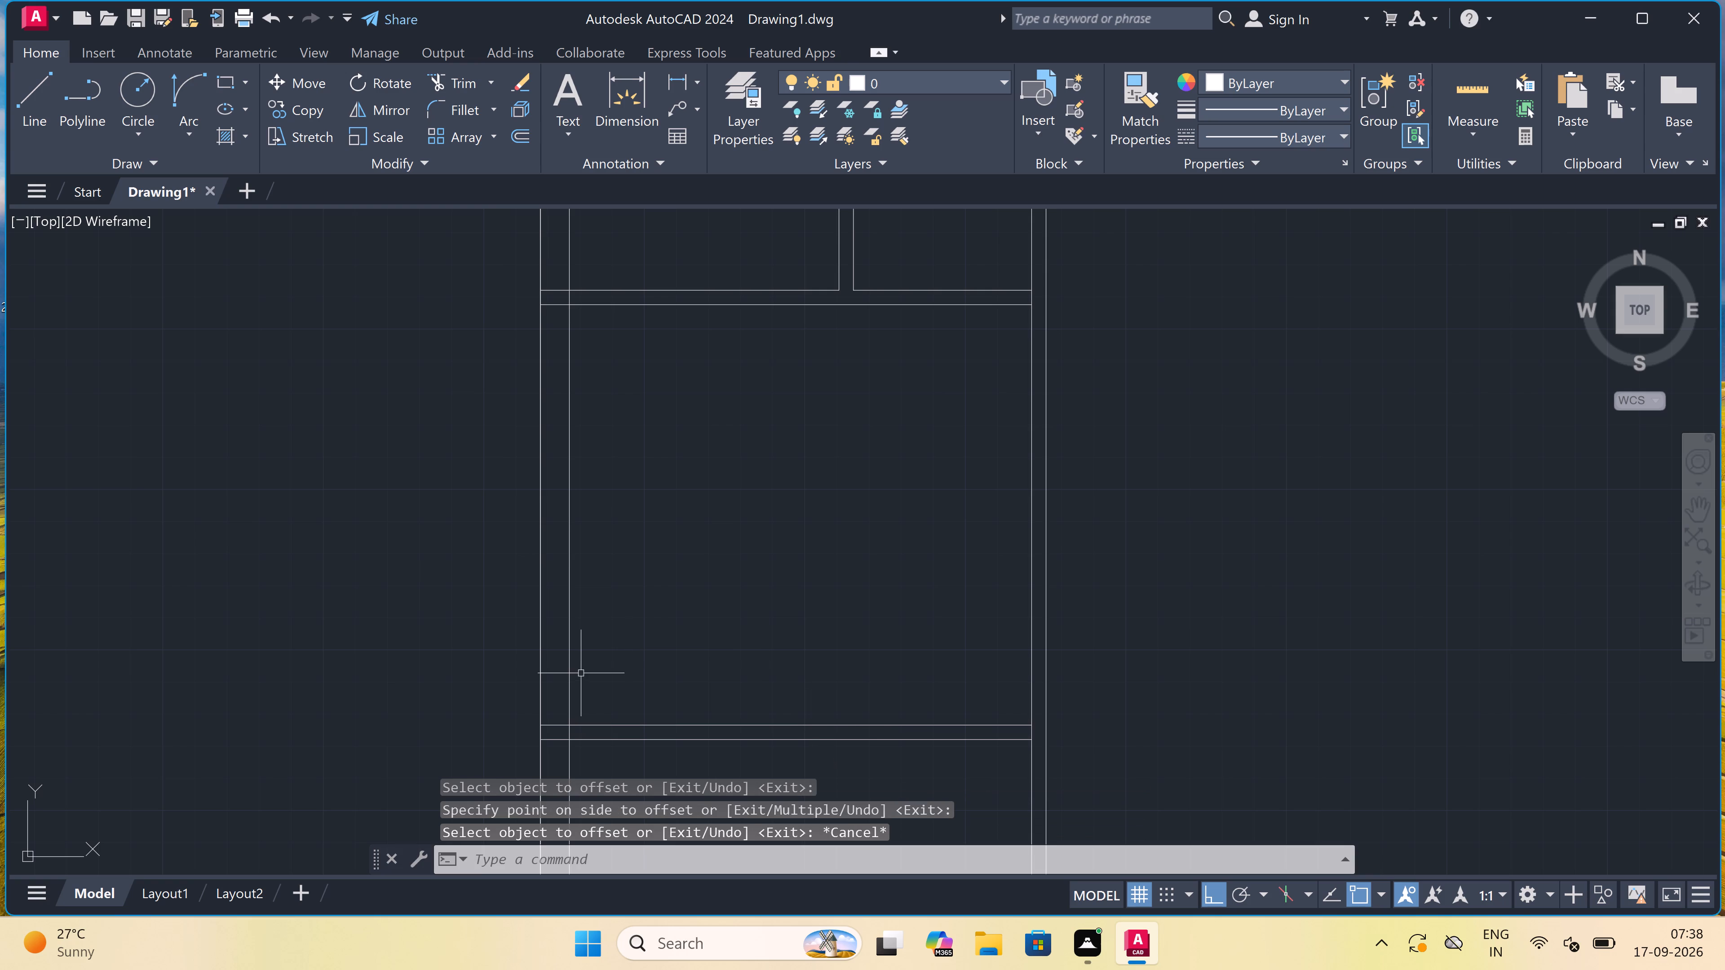
# Offset the inner face of the left exterior wall 7' to the right to start a vertical partition.
pyautogui.press('space')
pyautogui.moveTo(569, 642); pyautogui.dragTo(598, 648)
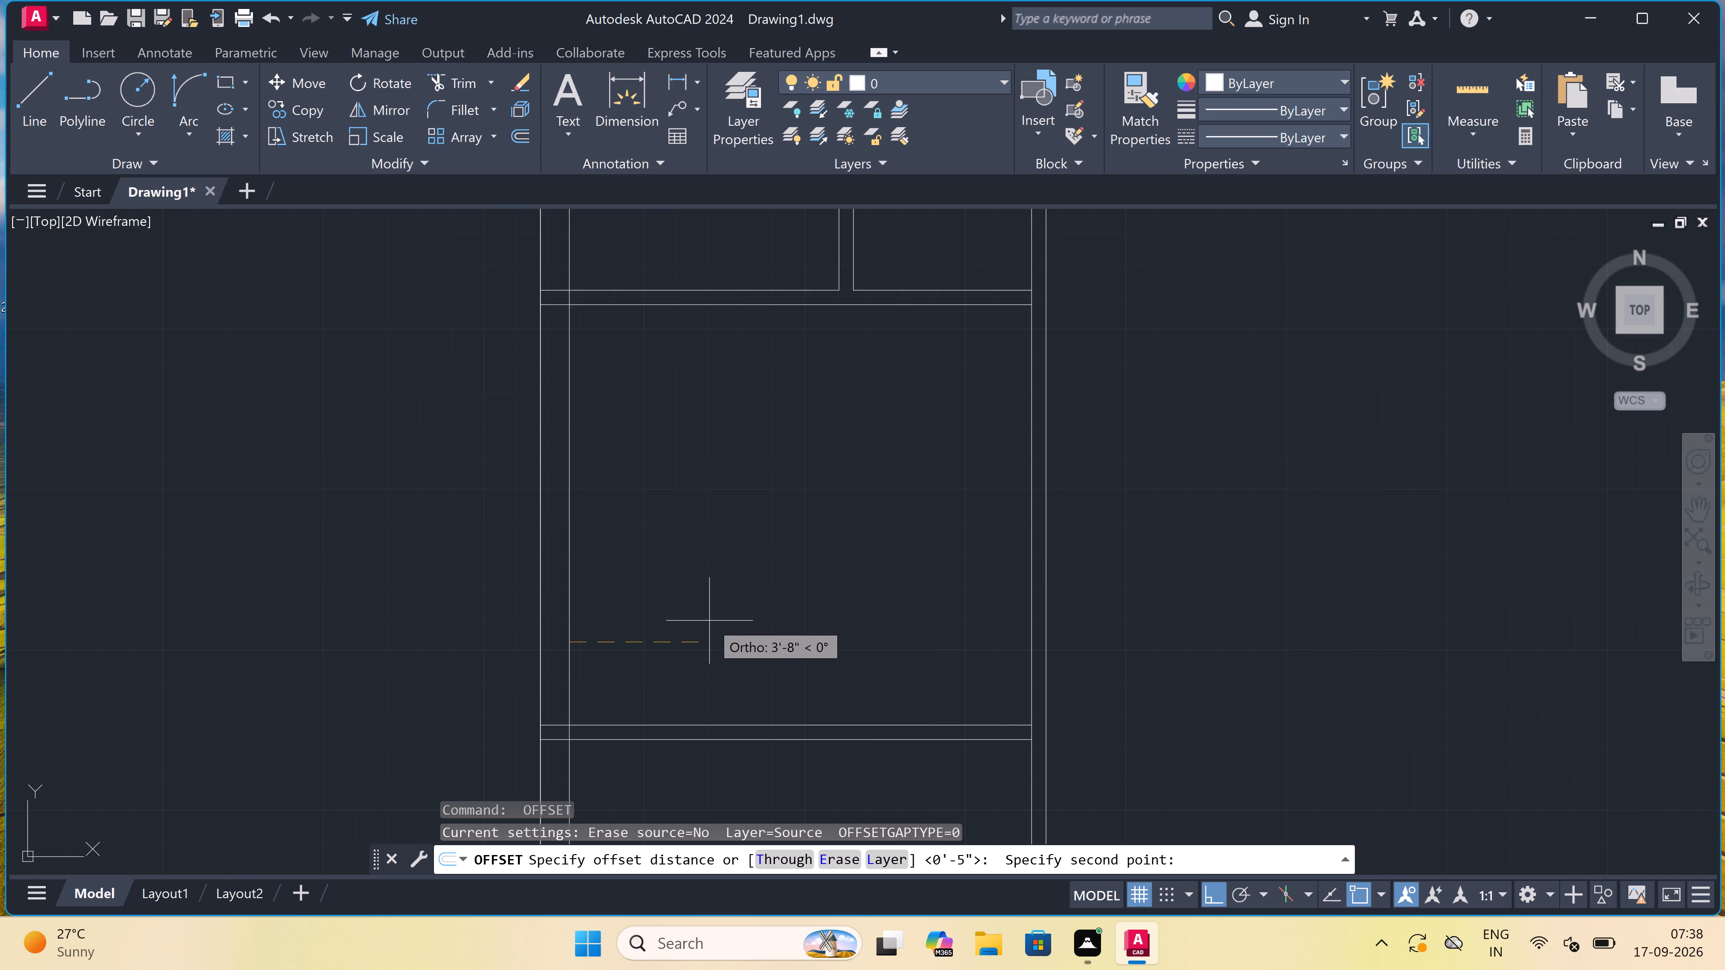
pyautogui.write("7'")
pyautogui.press('space')
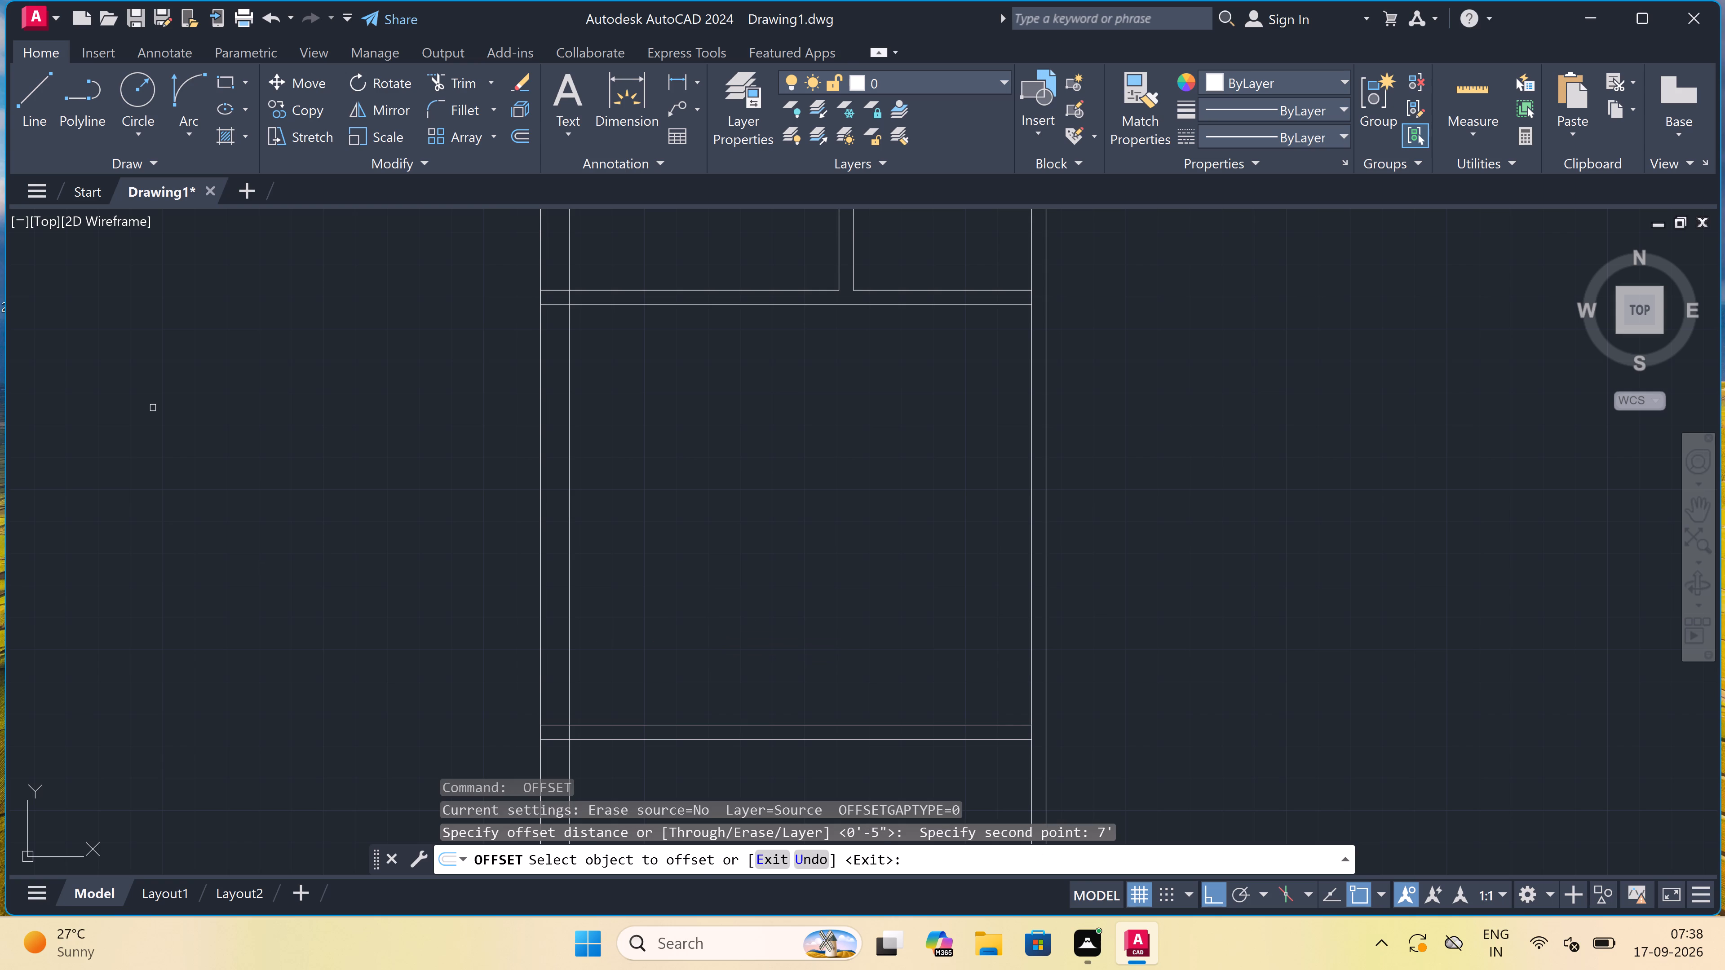
pyautogui.click(569, 480)
pyautogui.click(677, 460)
pyautogui.press('Escape')
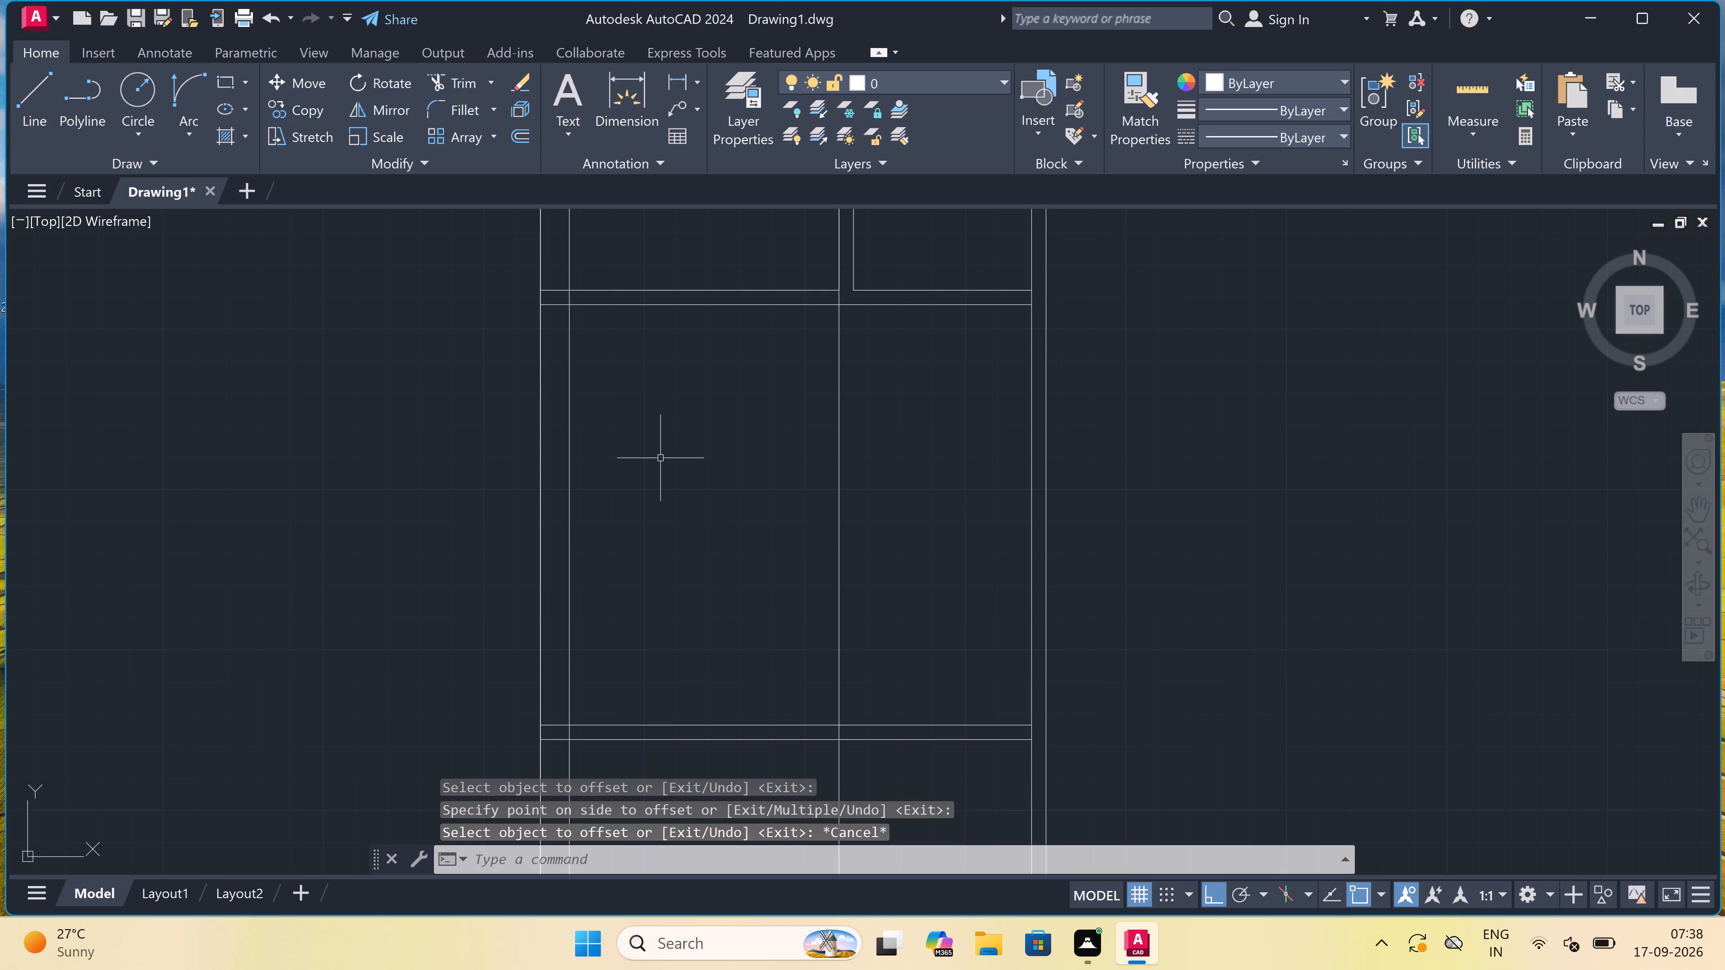
# Offset the new vertical partition line 4.5" to the right to form its second face.
pyautogui.press('o')
pyautogui.press('space')
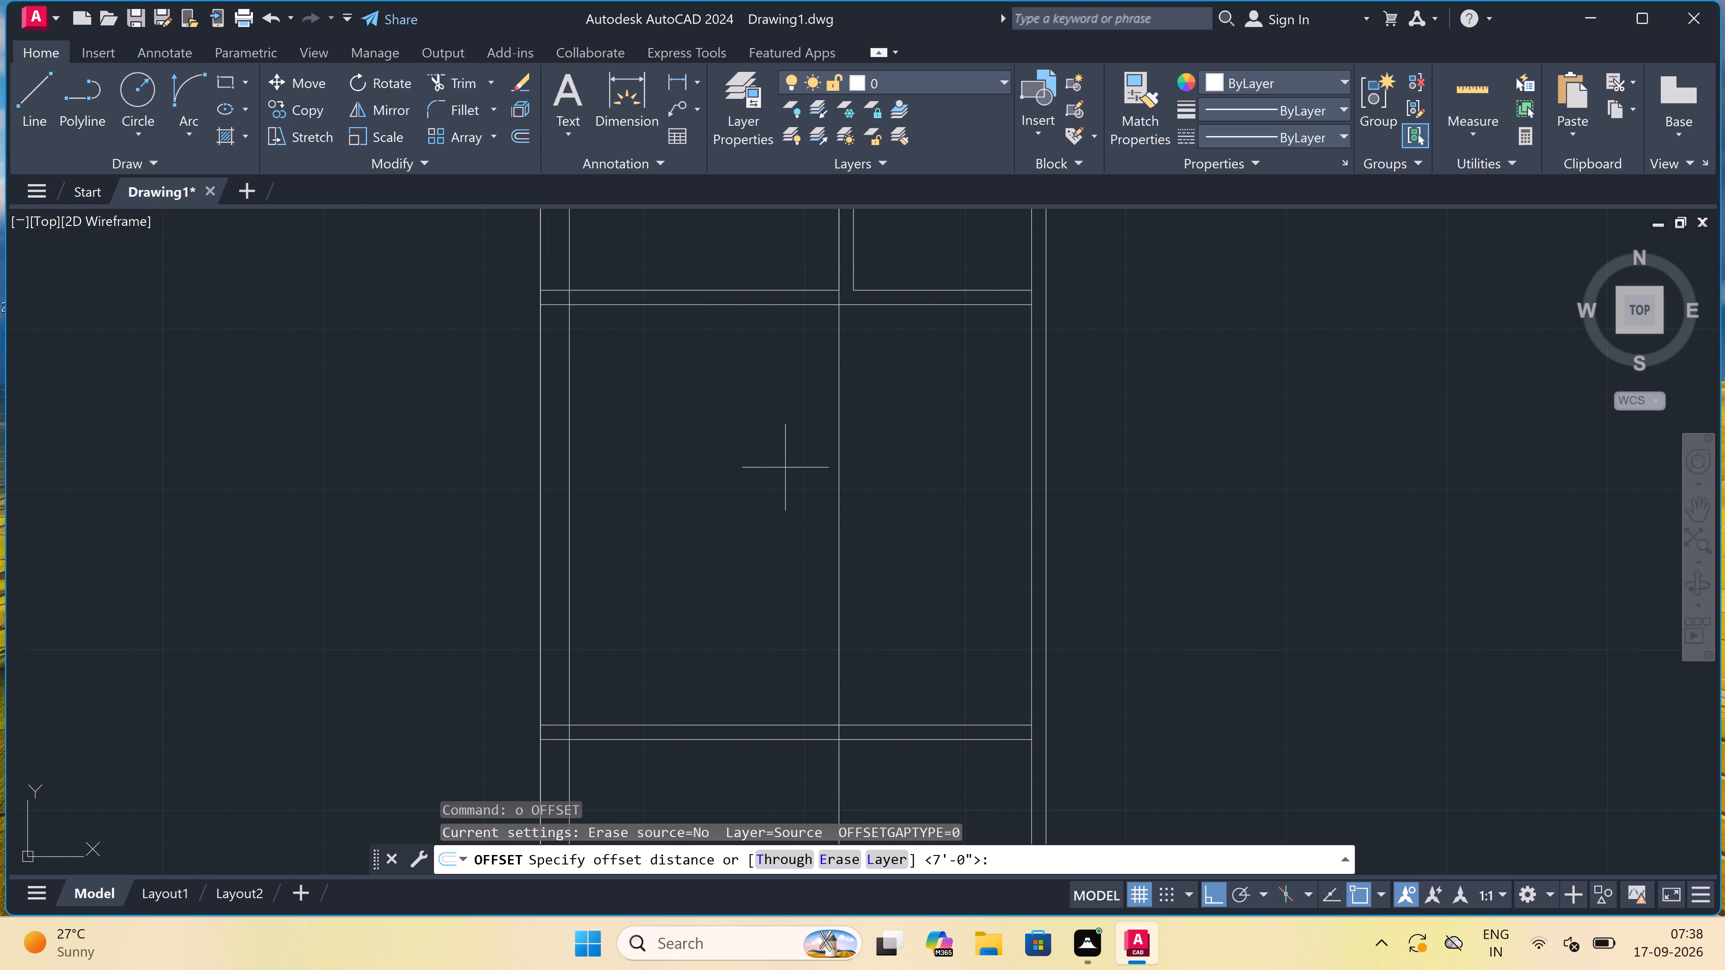
pyautogui.click(833, 457)
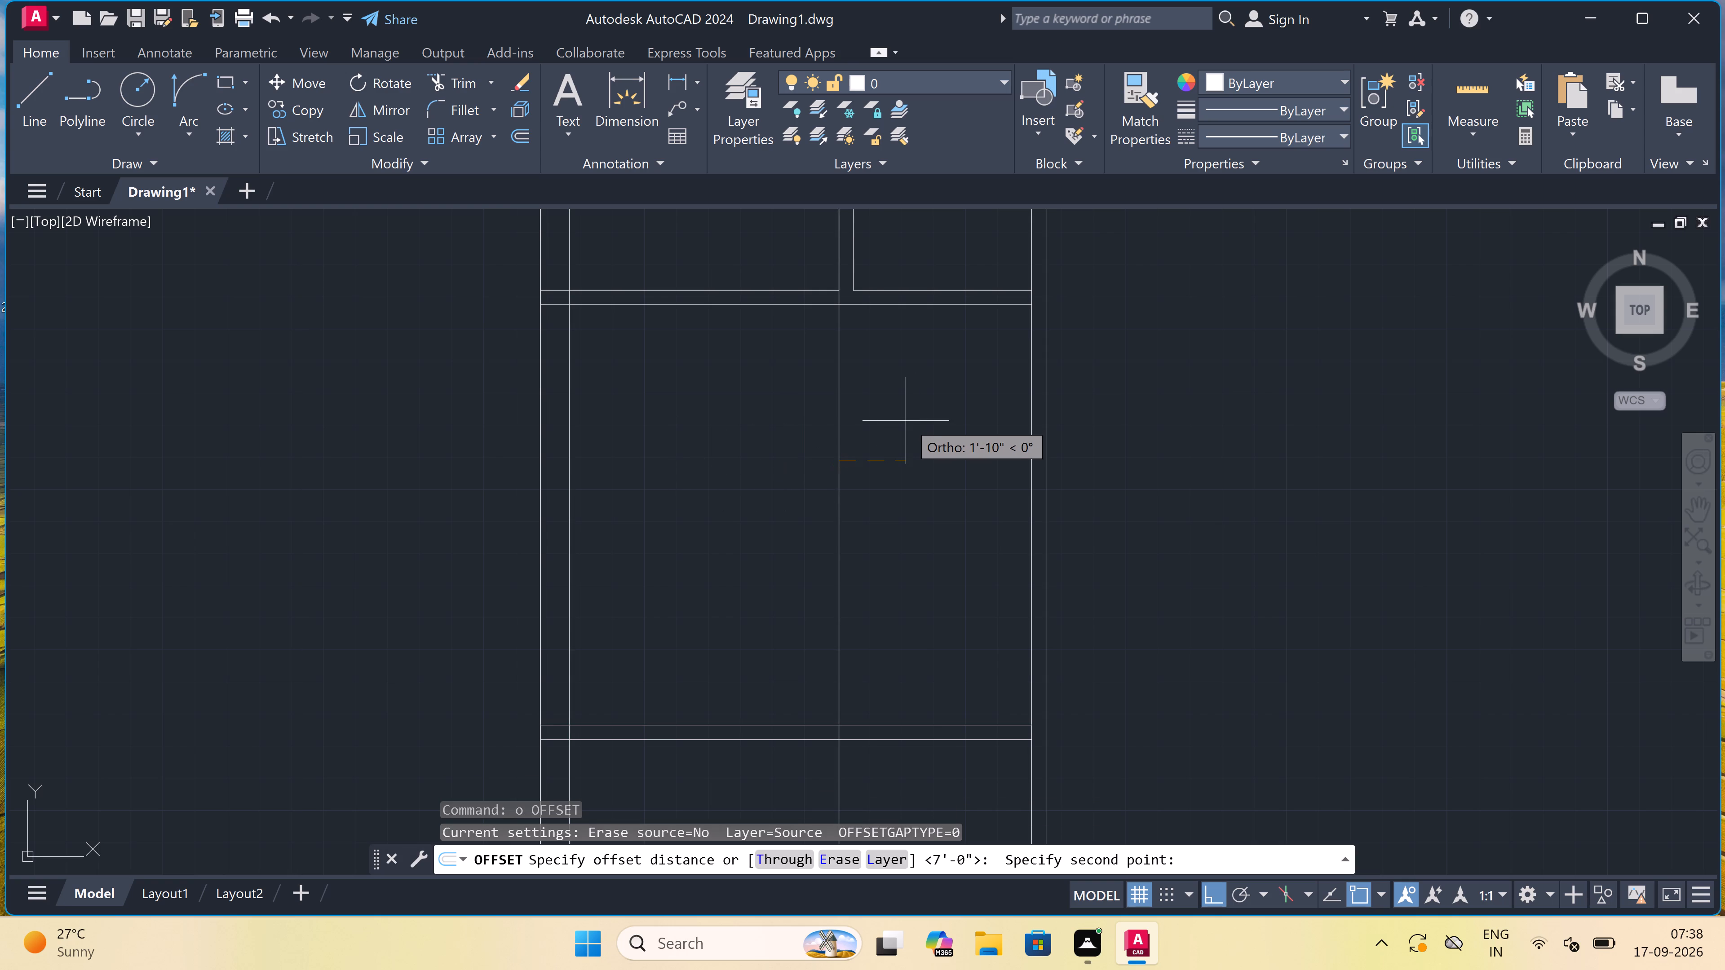
pyautogui.write('4.5"')
pyautogui.press('space')
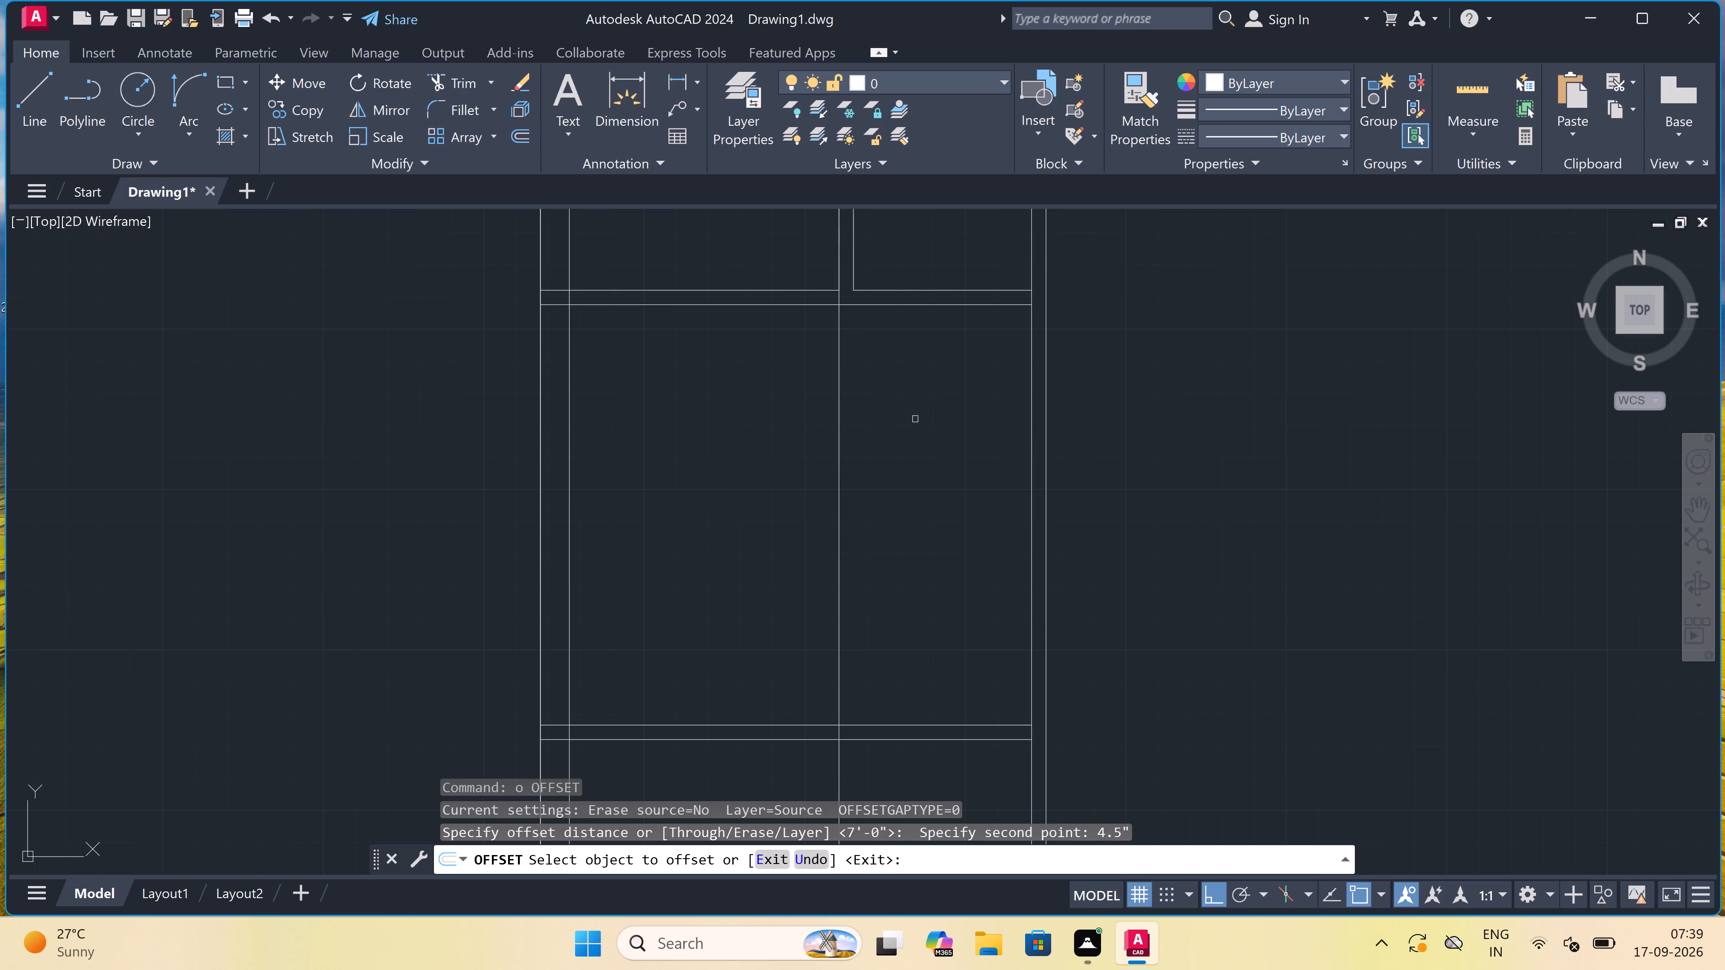
pyautogui.click(838, 454)
pyautogui.click(858, 452)
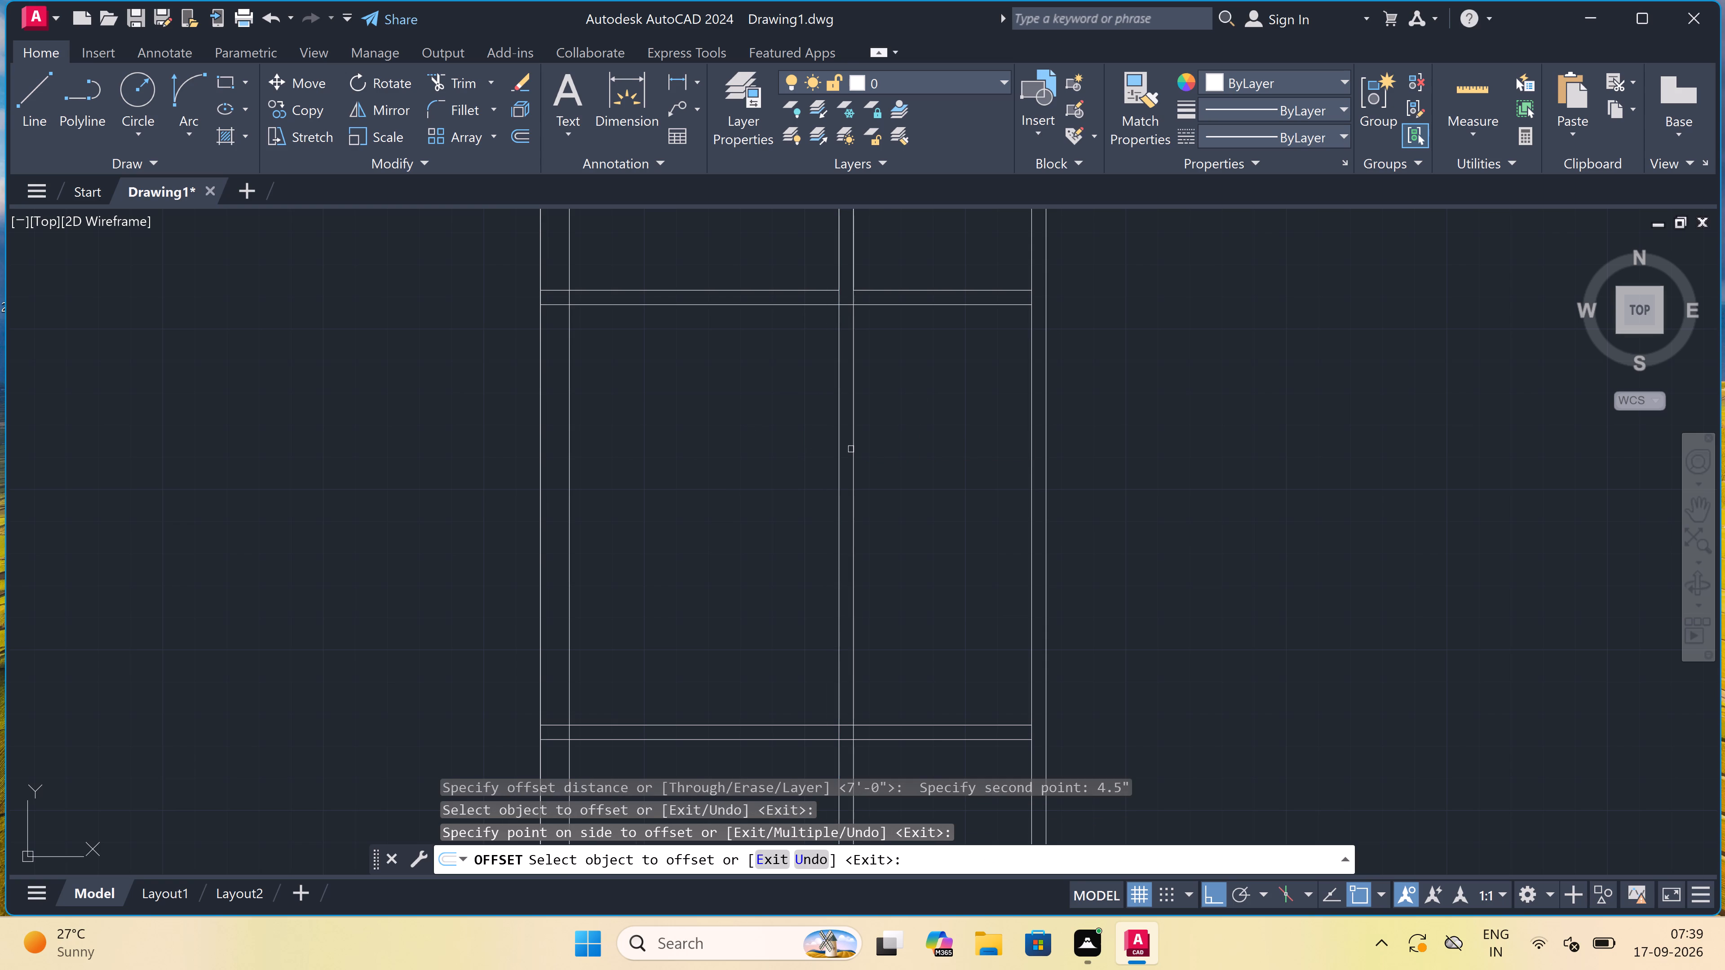
pyautogui.press('Escape')
# Draw a short line across the new vertical partition below the upper horizontal partition to mark the opening's upper edge.
pyautogui.write('l')
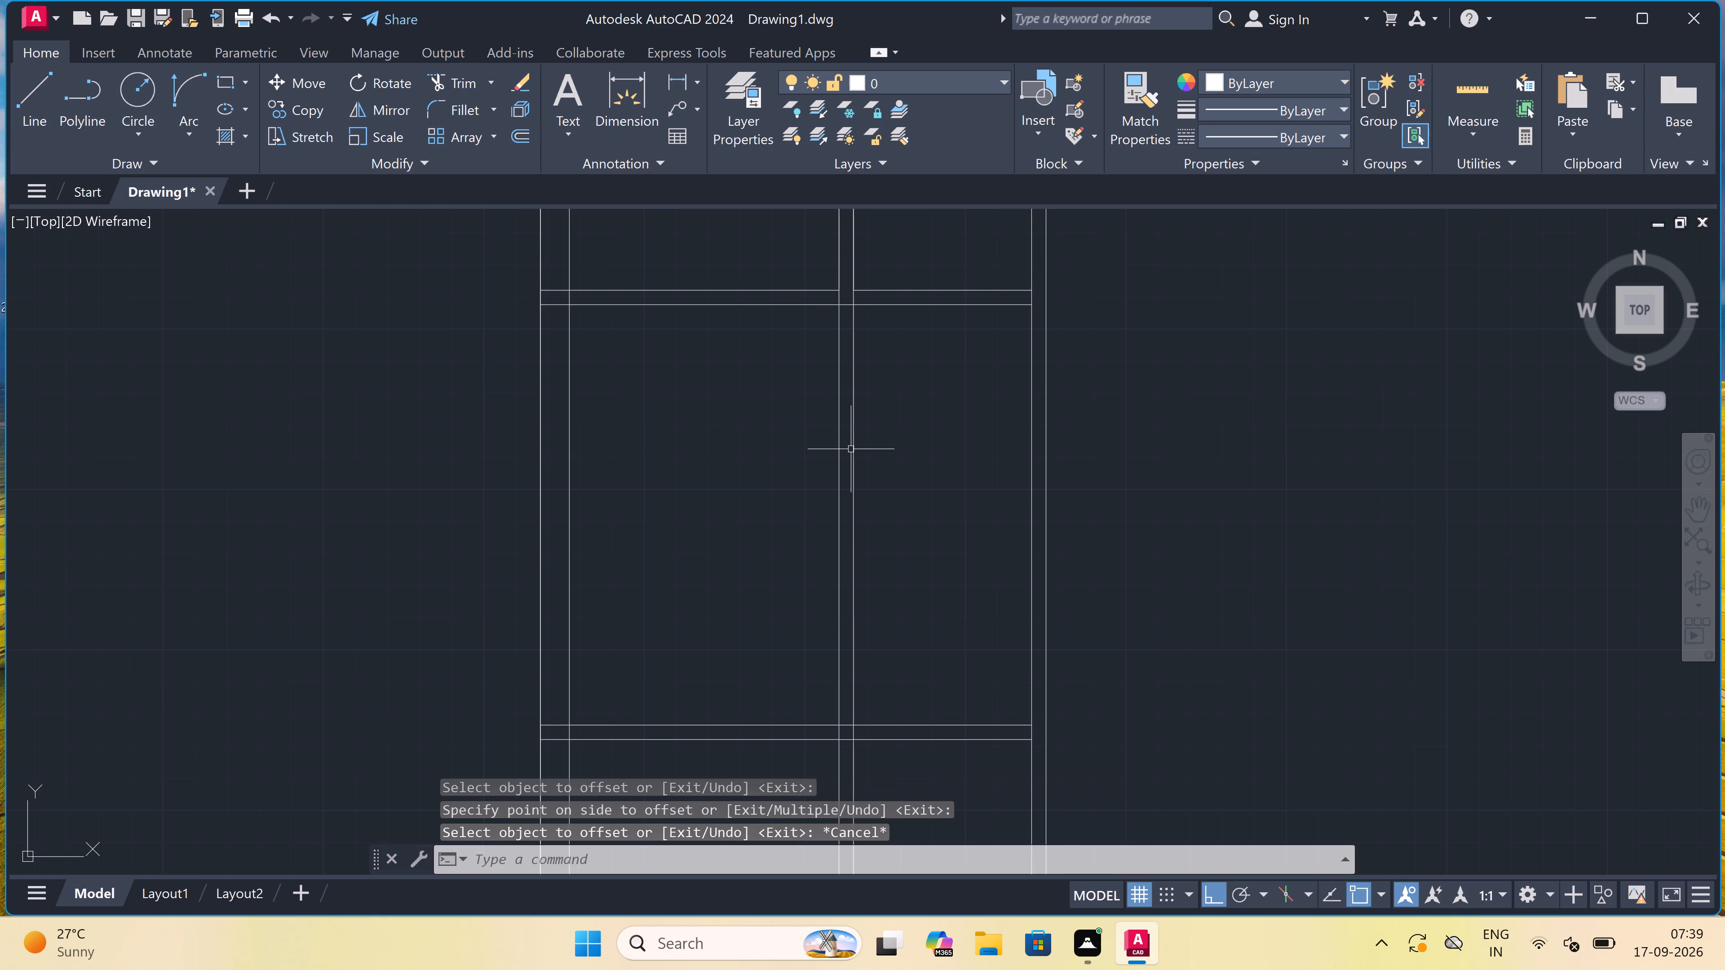
pyautogui.press('space')
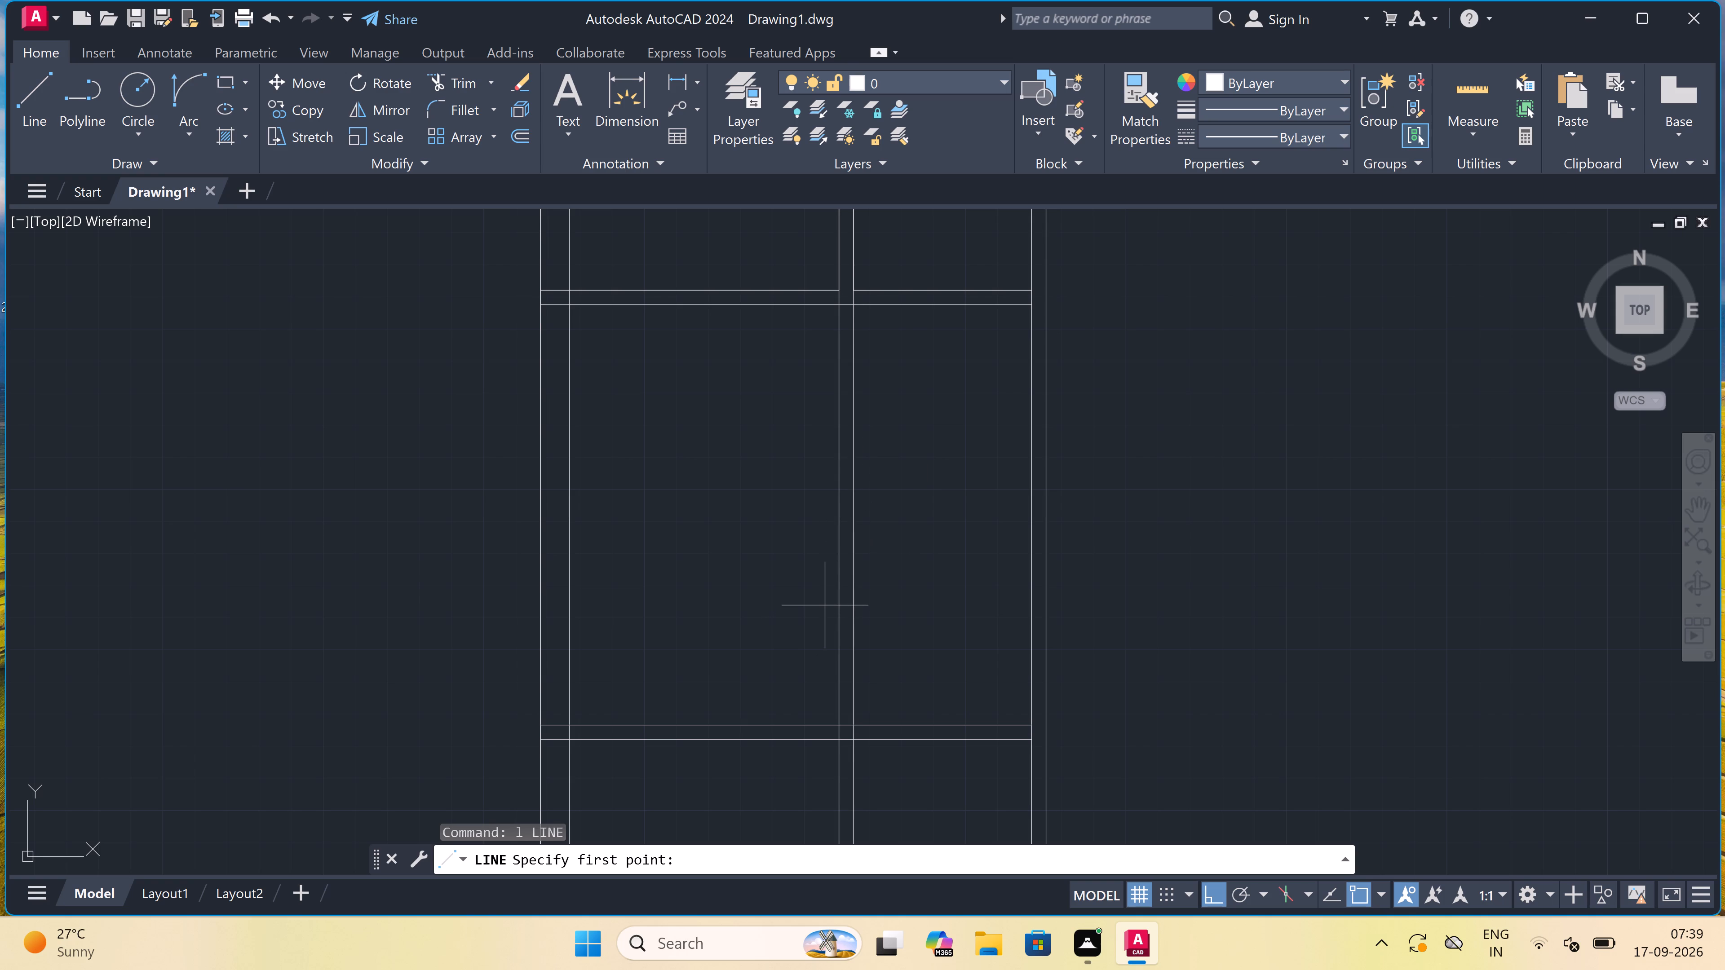
pyautogui.scroll(-5, 831, 386)
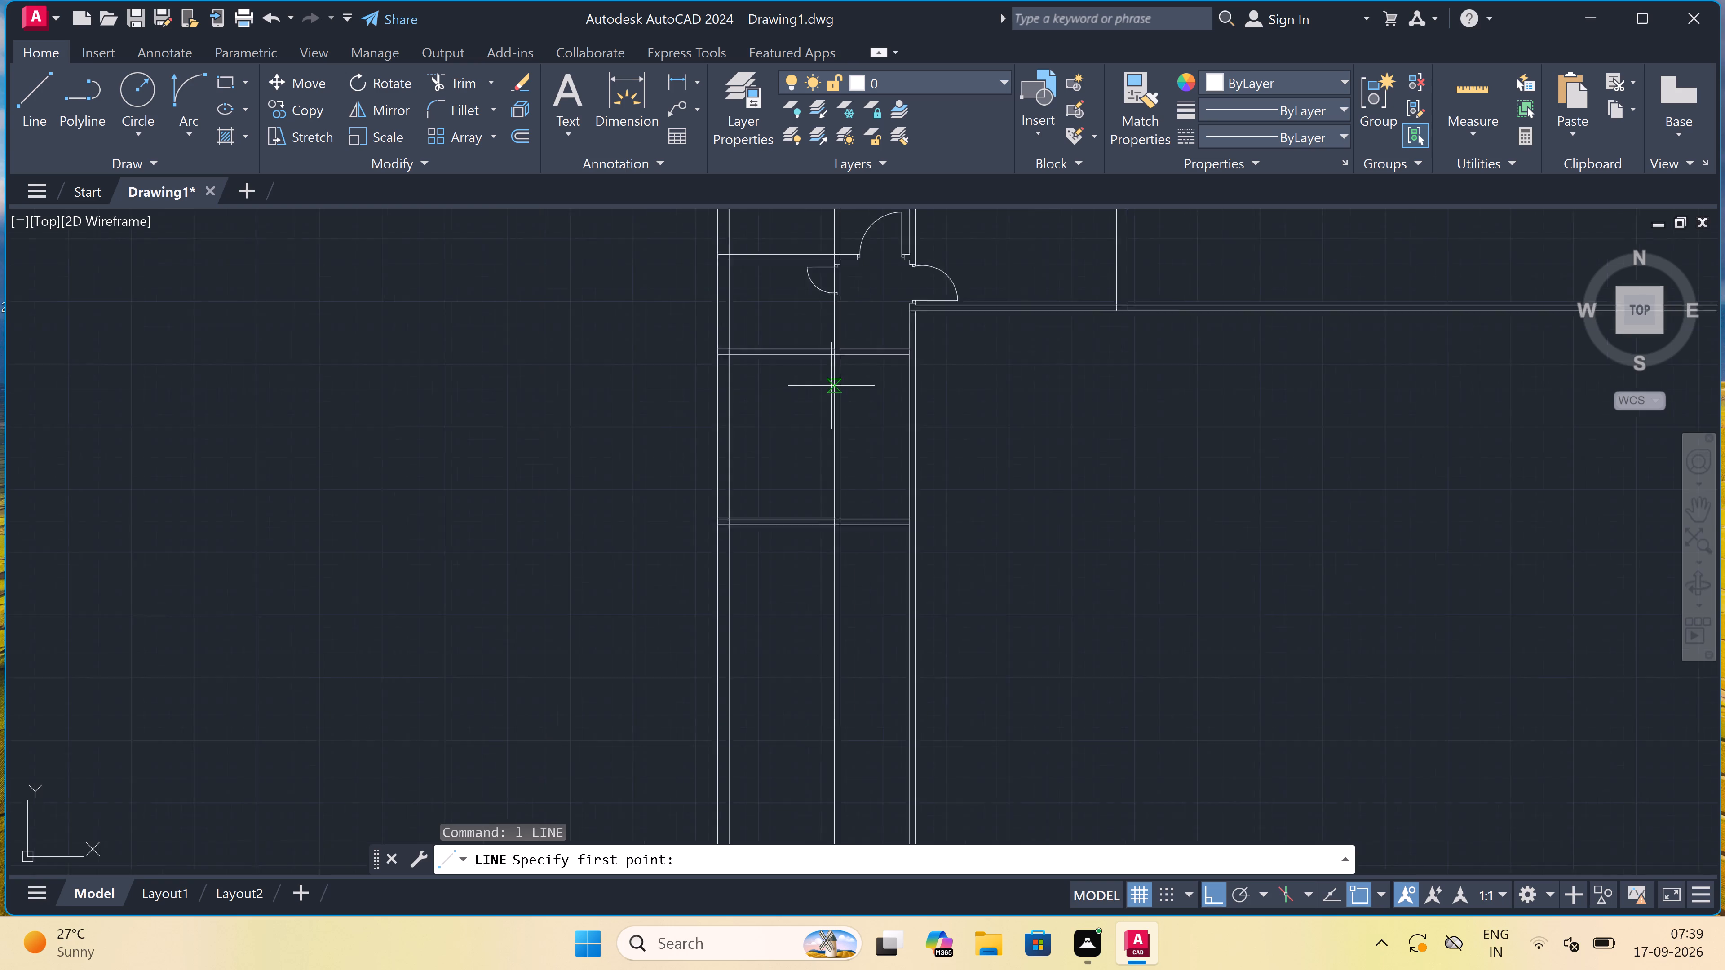
pyautogui.scroll(4, 827, 362)
pyautogui.scroll(-1, 840, 392)
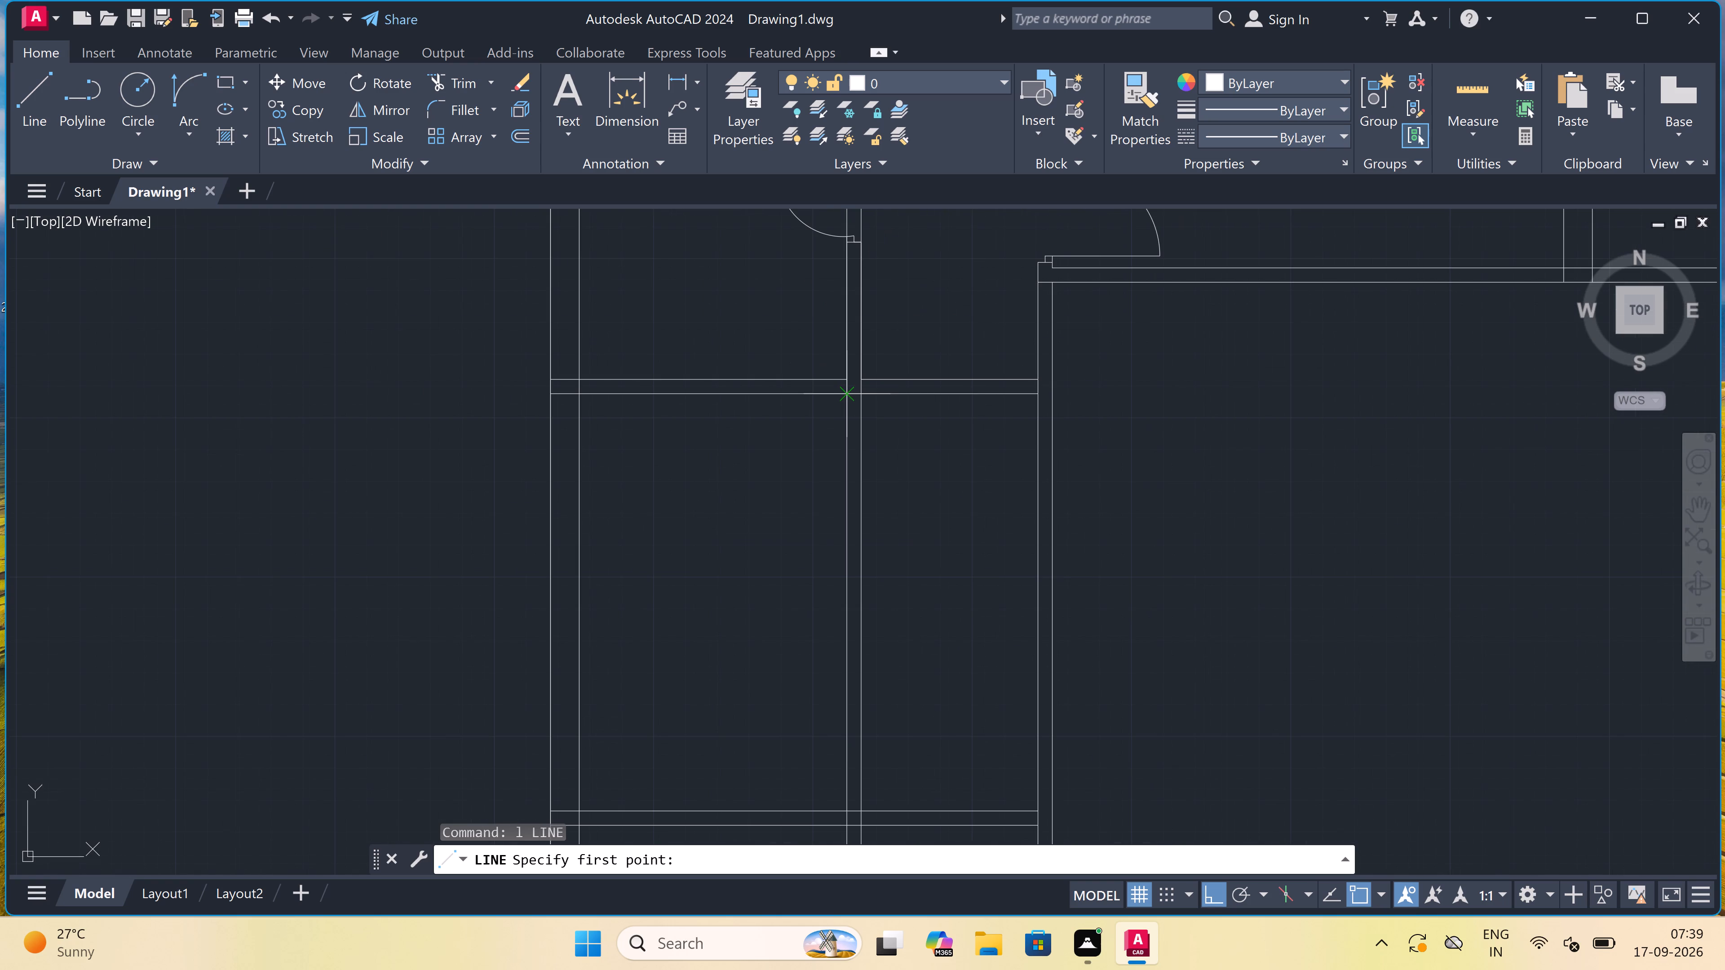
pyautogui.scroll(-2, 842, 397)
pyautogui.scroll(3, 842, 397)
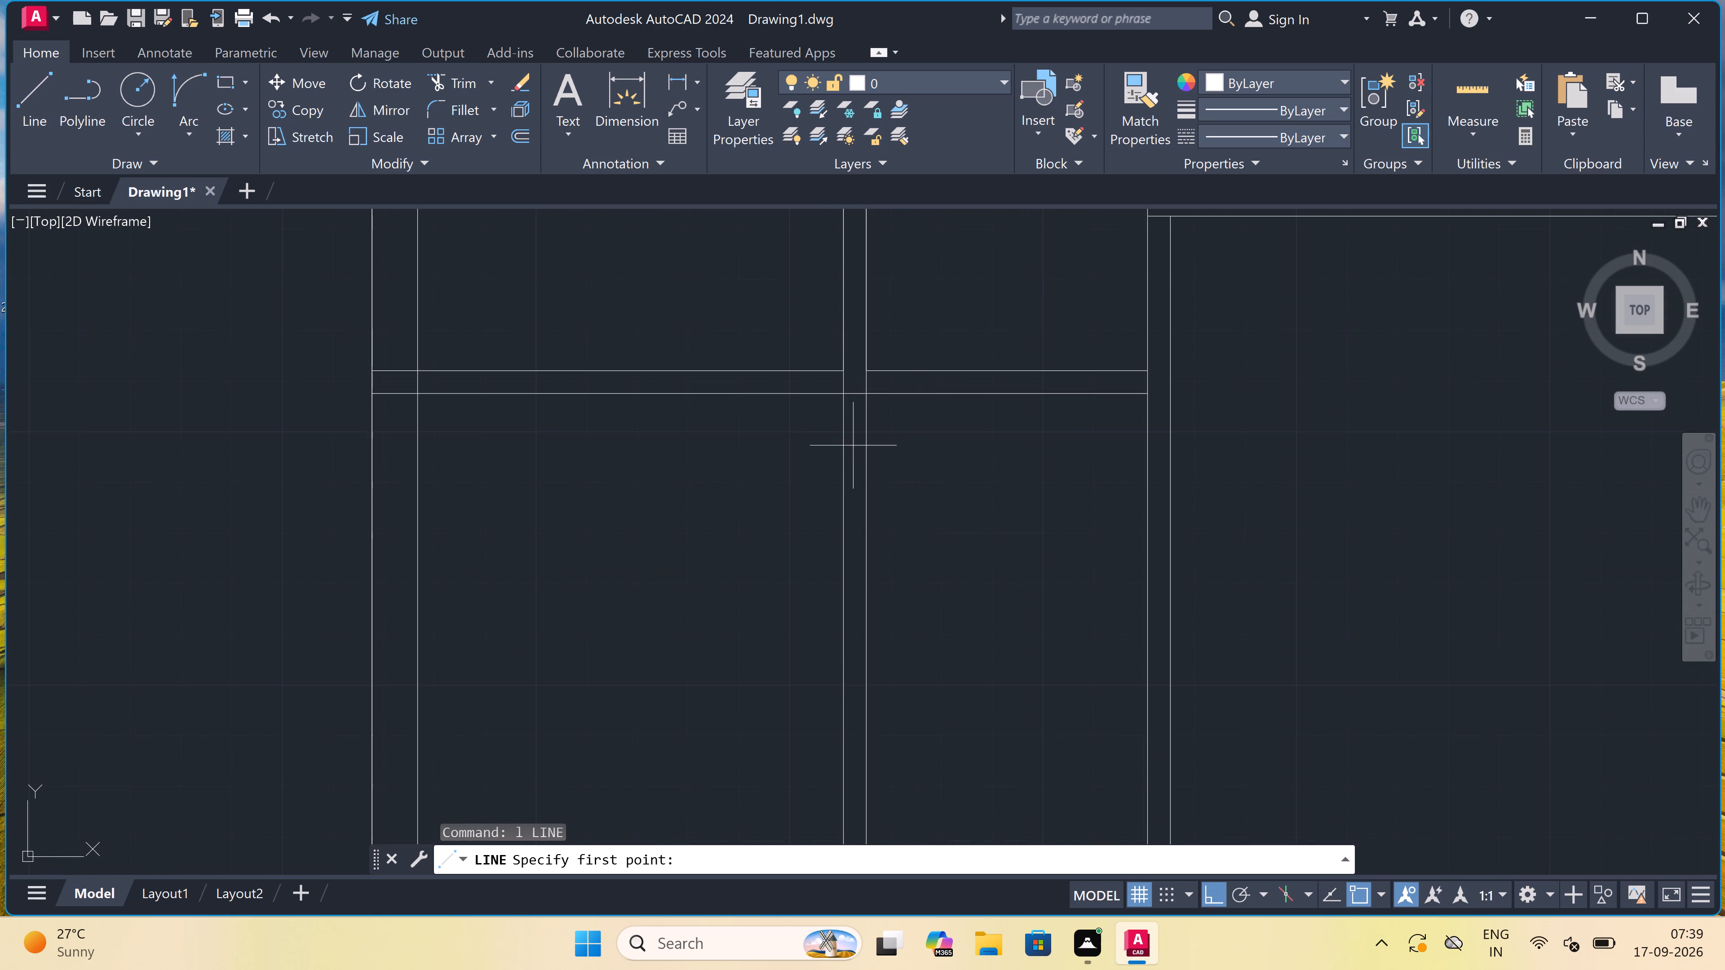
pyautogui.scroll(-2, 847, 516)
pyautogui.scroll(1, 845, 526)
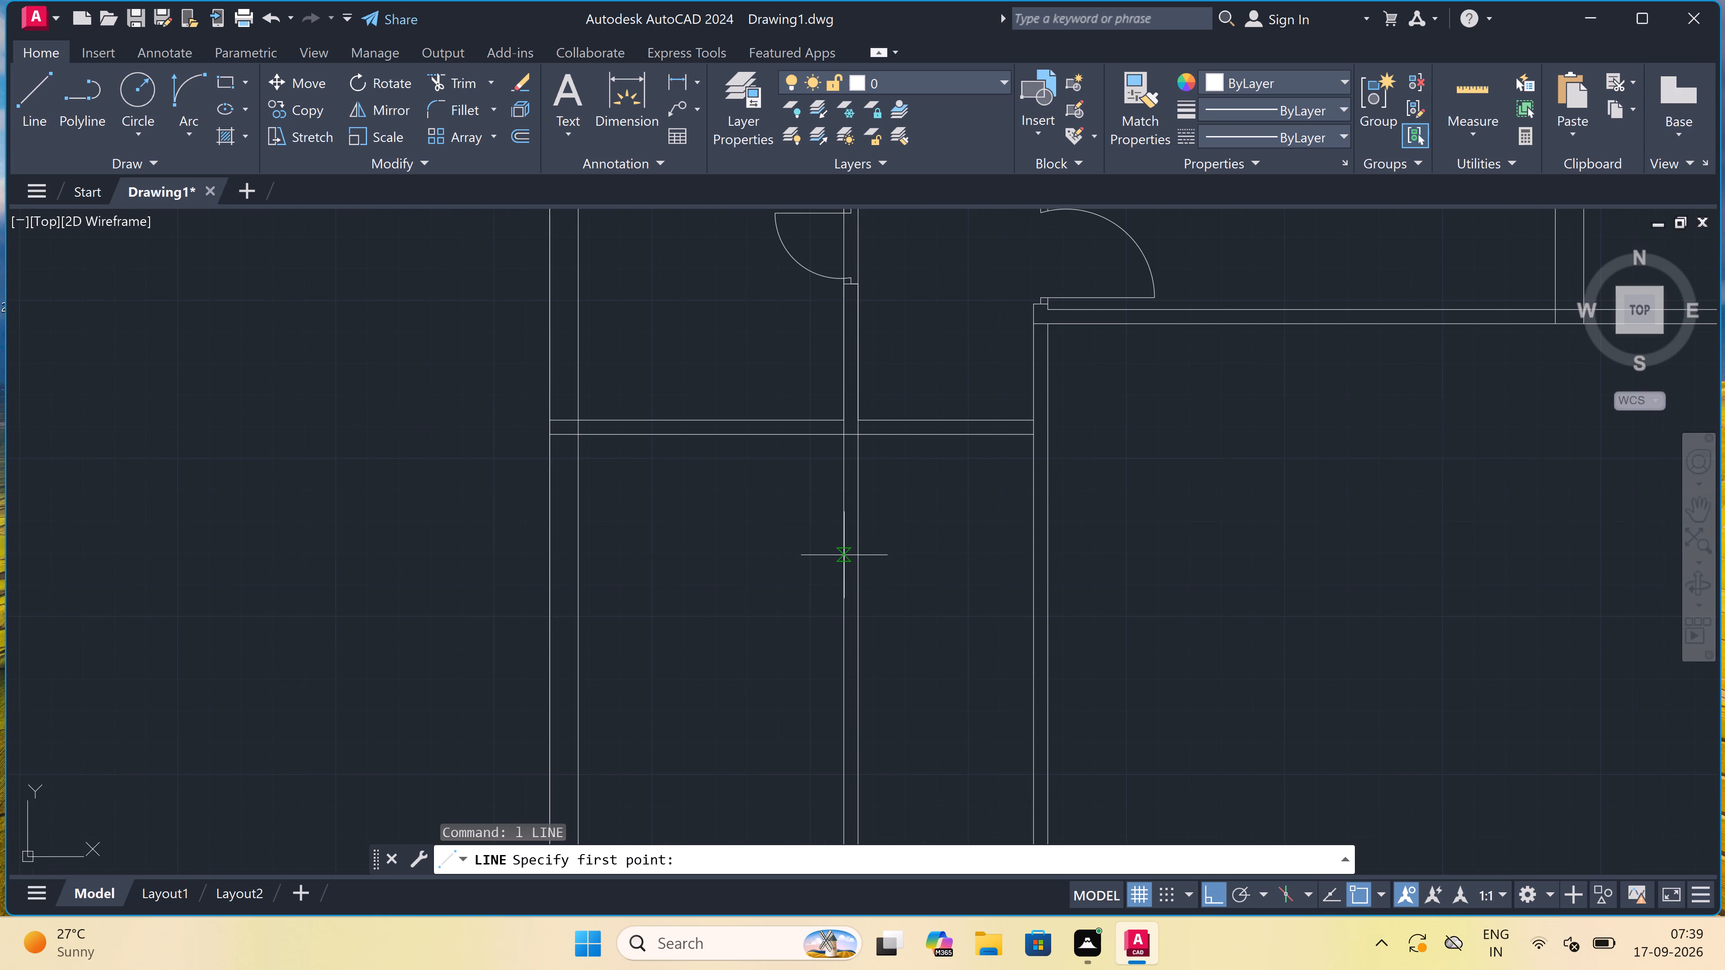
pyautogui.click(846, 554)
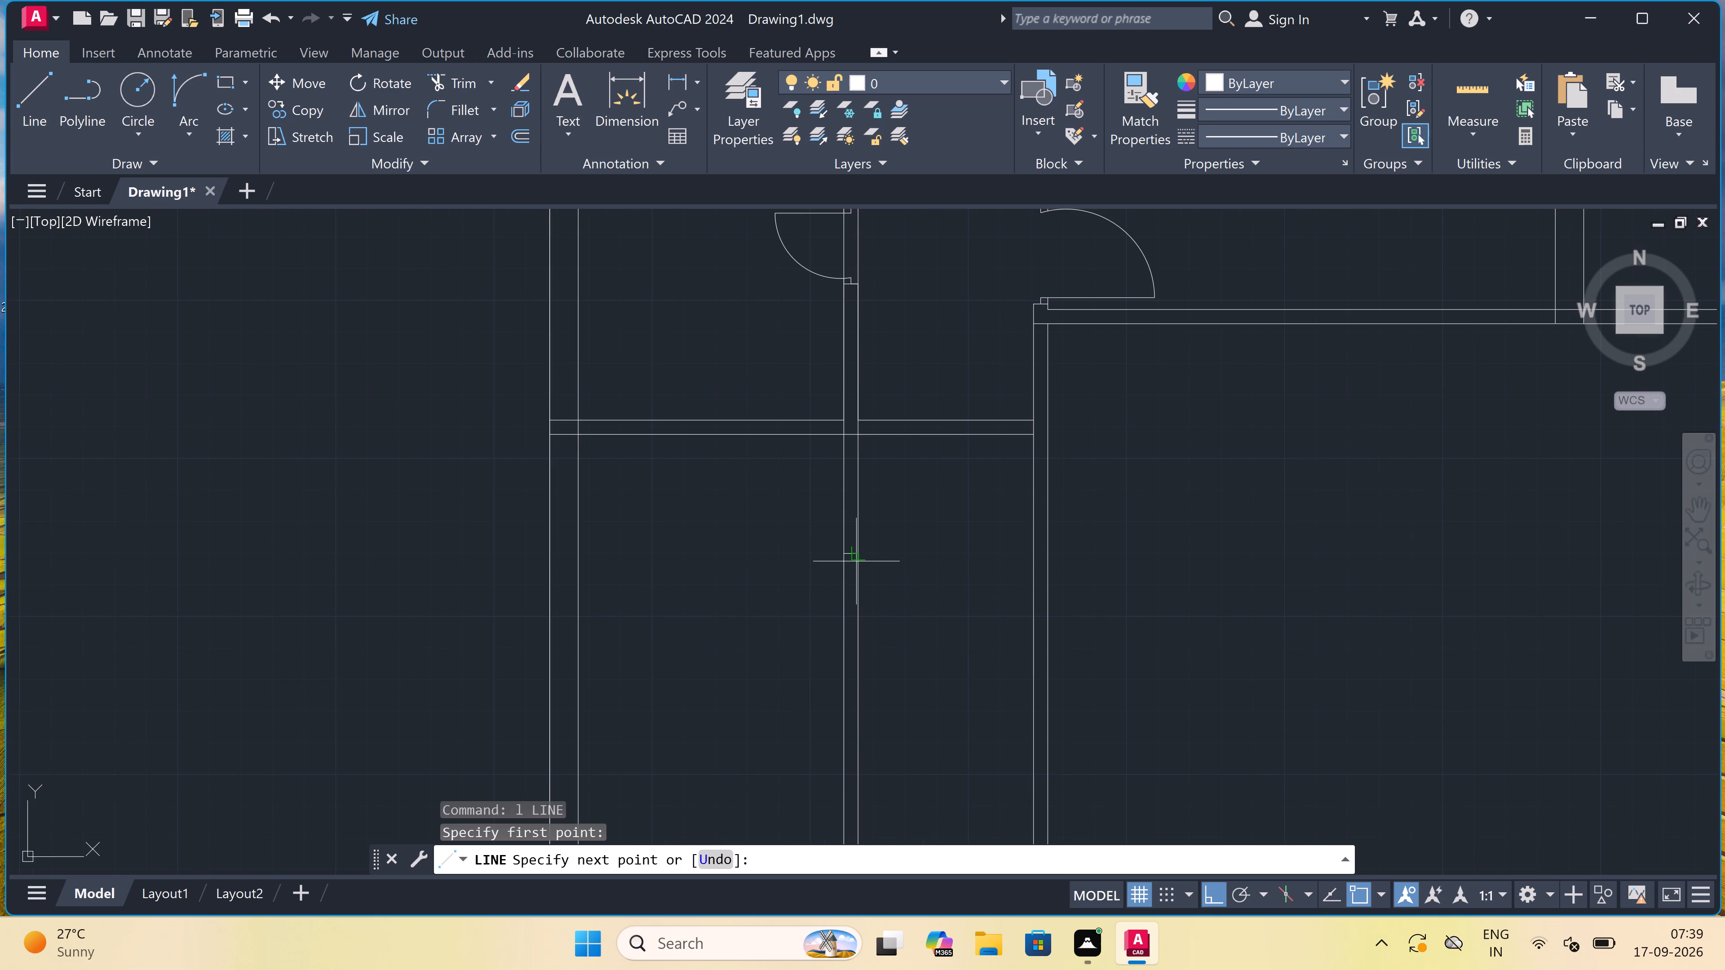
pyautogui.click(856, 554)
pyautogui.press('Escape')
# Draw a second short line across the vertical partition above the lower horizontal partition to mark the opening's lower edge.
pyautogui.scroll(-3, 856, 548)
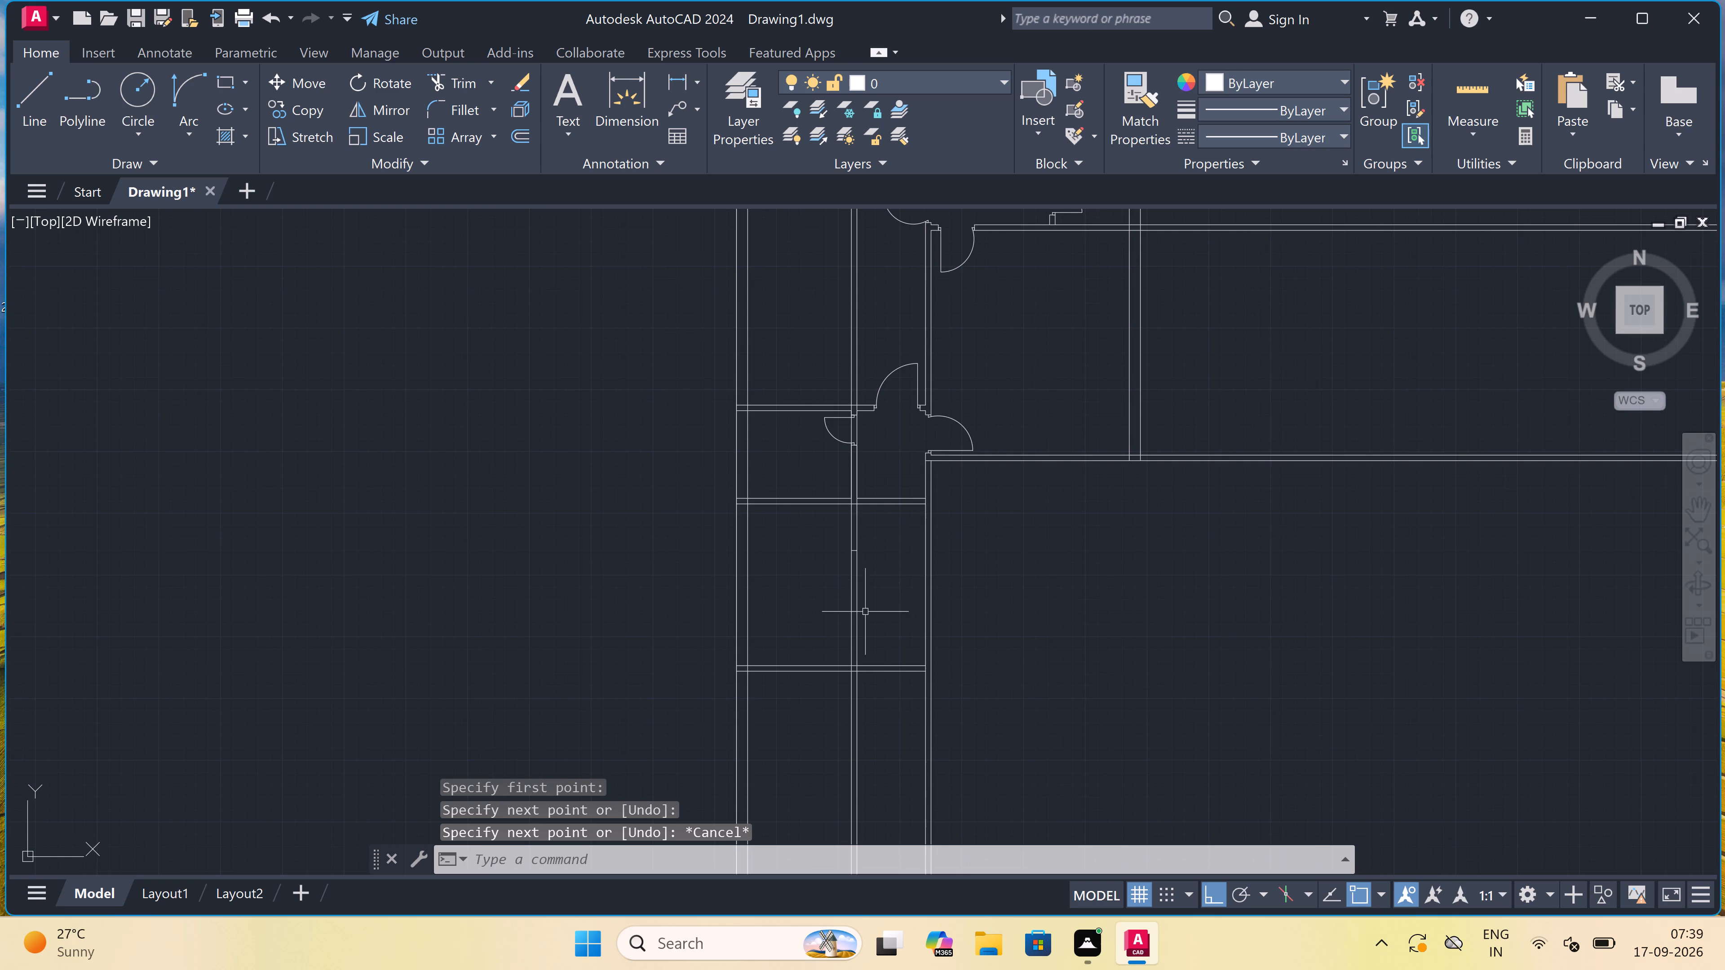
pyautogui.scroll(3, 864, 612)
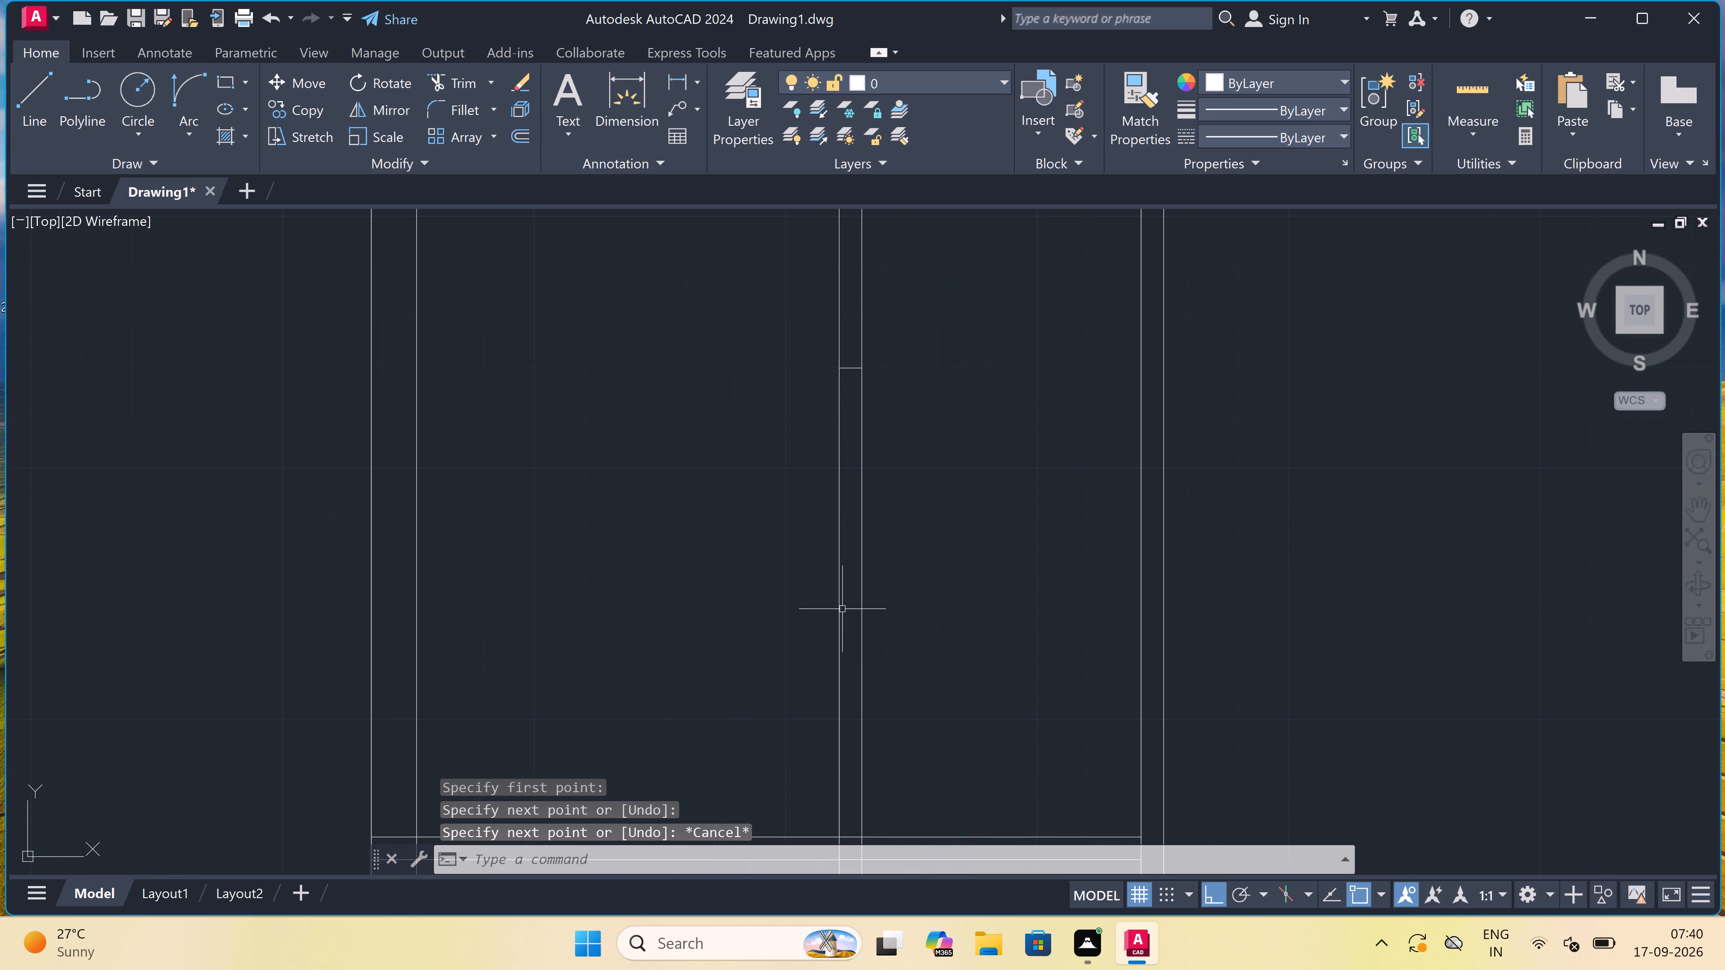
pyautogui.scroll(-1, 843, 608)
pyautogui.press('space')
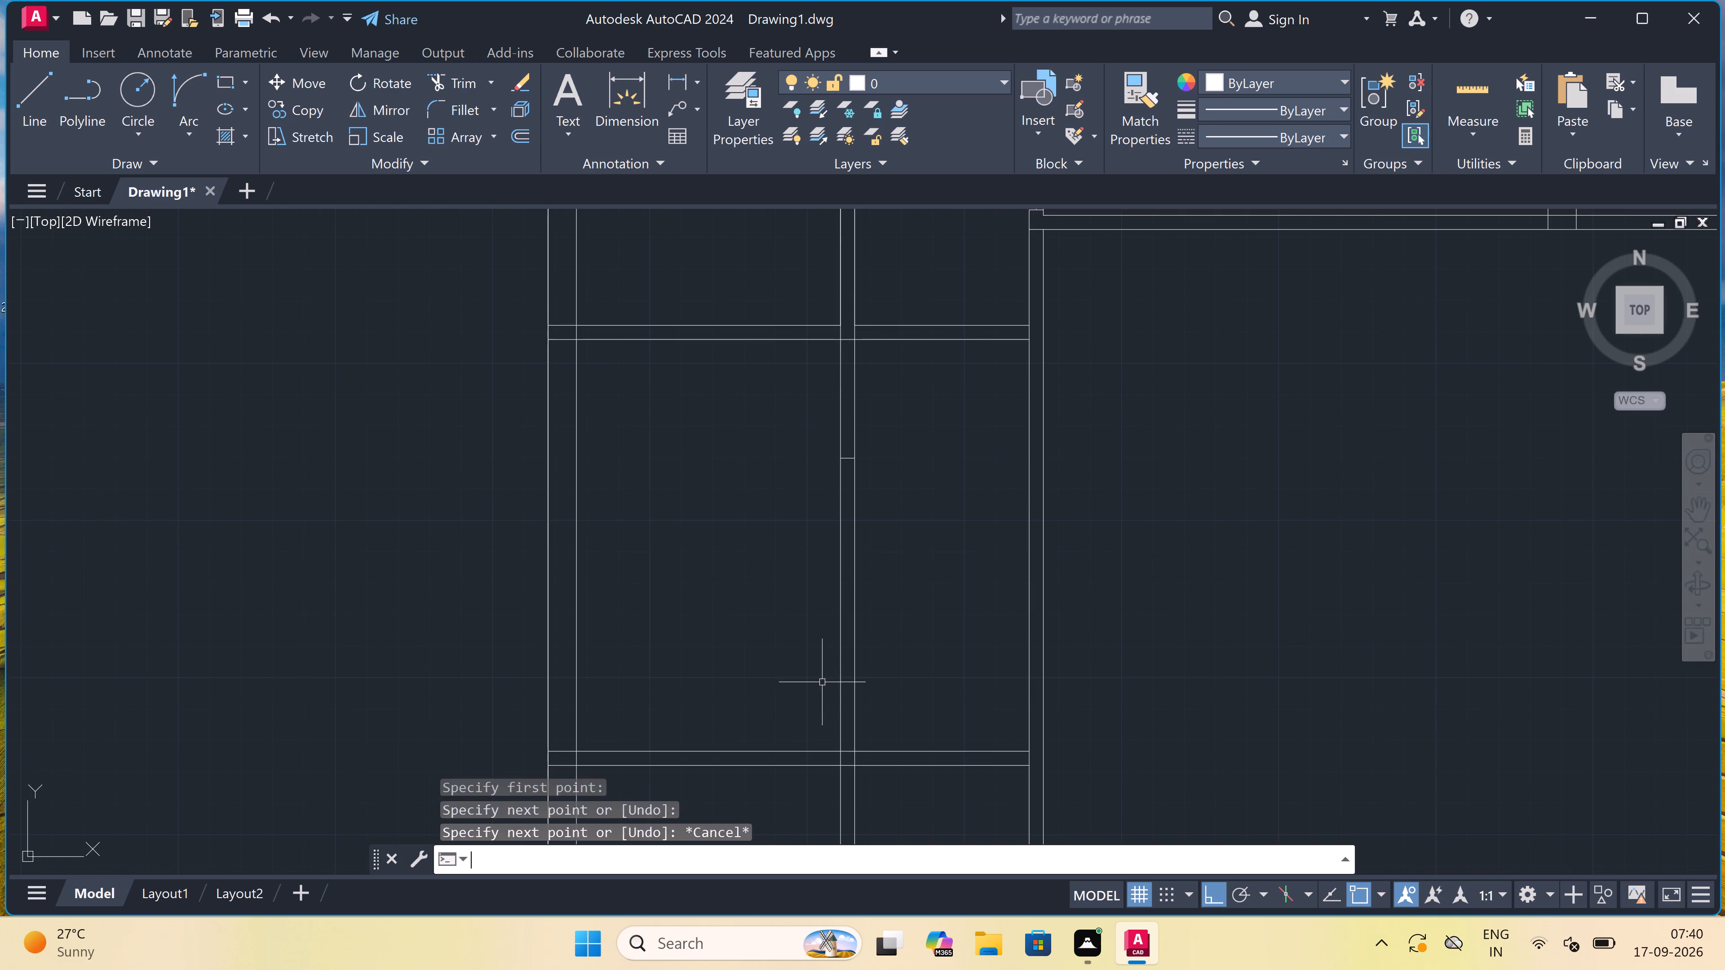
pyautogui.click(838, 620)
pyautogui.click(857, 616)
pyautogui.press('Escape')
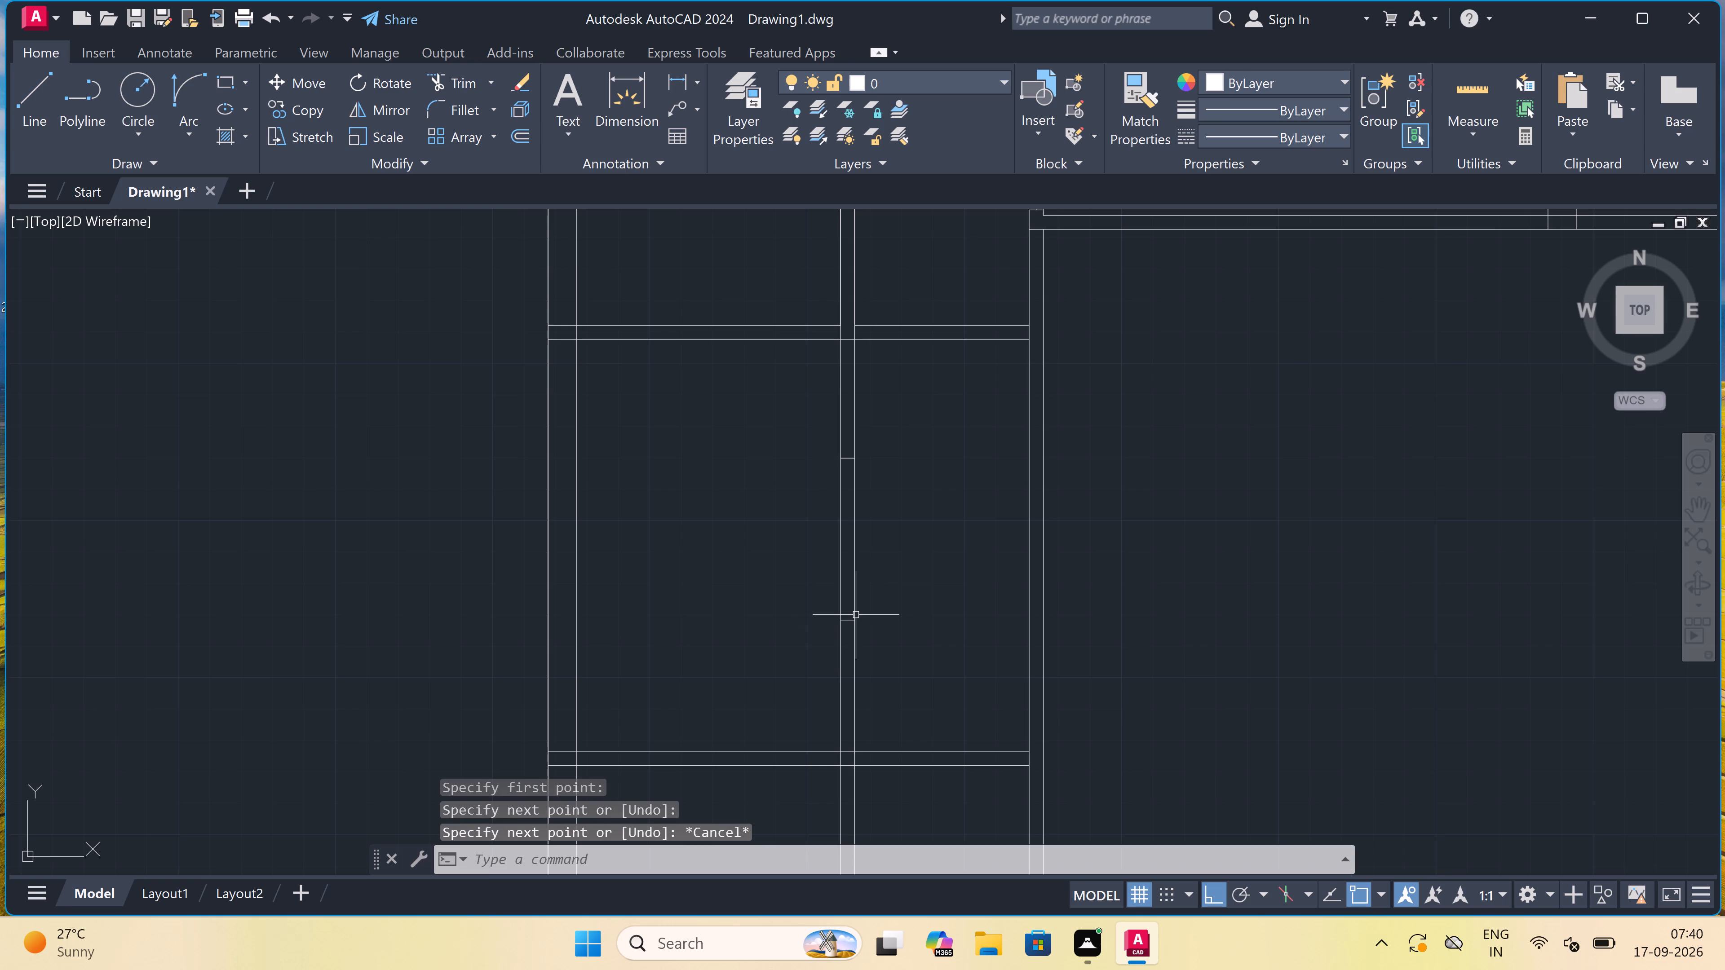
# Trim both vertical partition faces between the two short lines to cut the opening.
pyautogui.press('t')
pyautogui.press('r')
pyautogui.press('space')
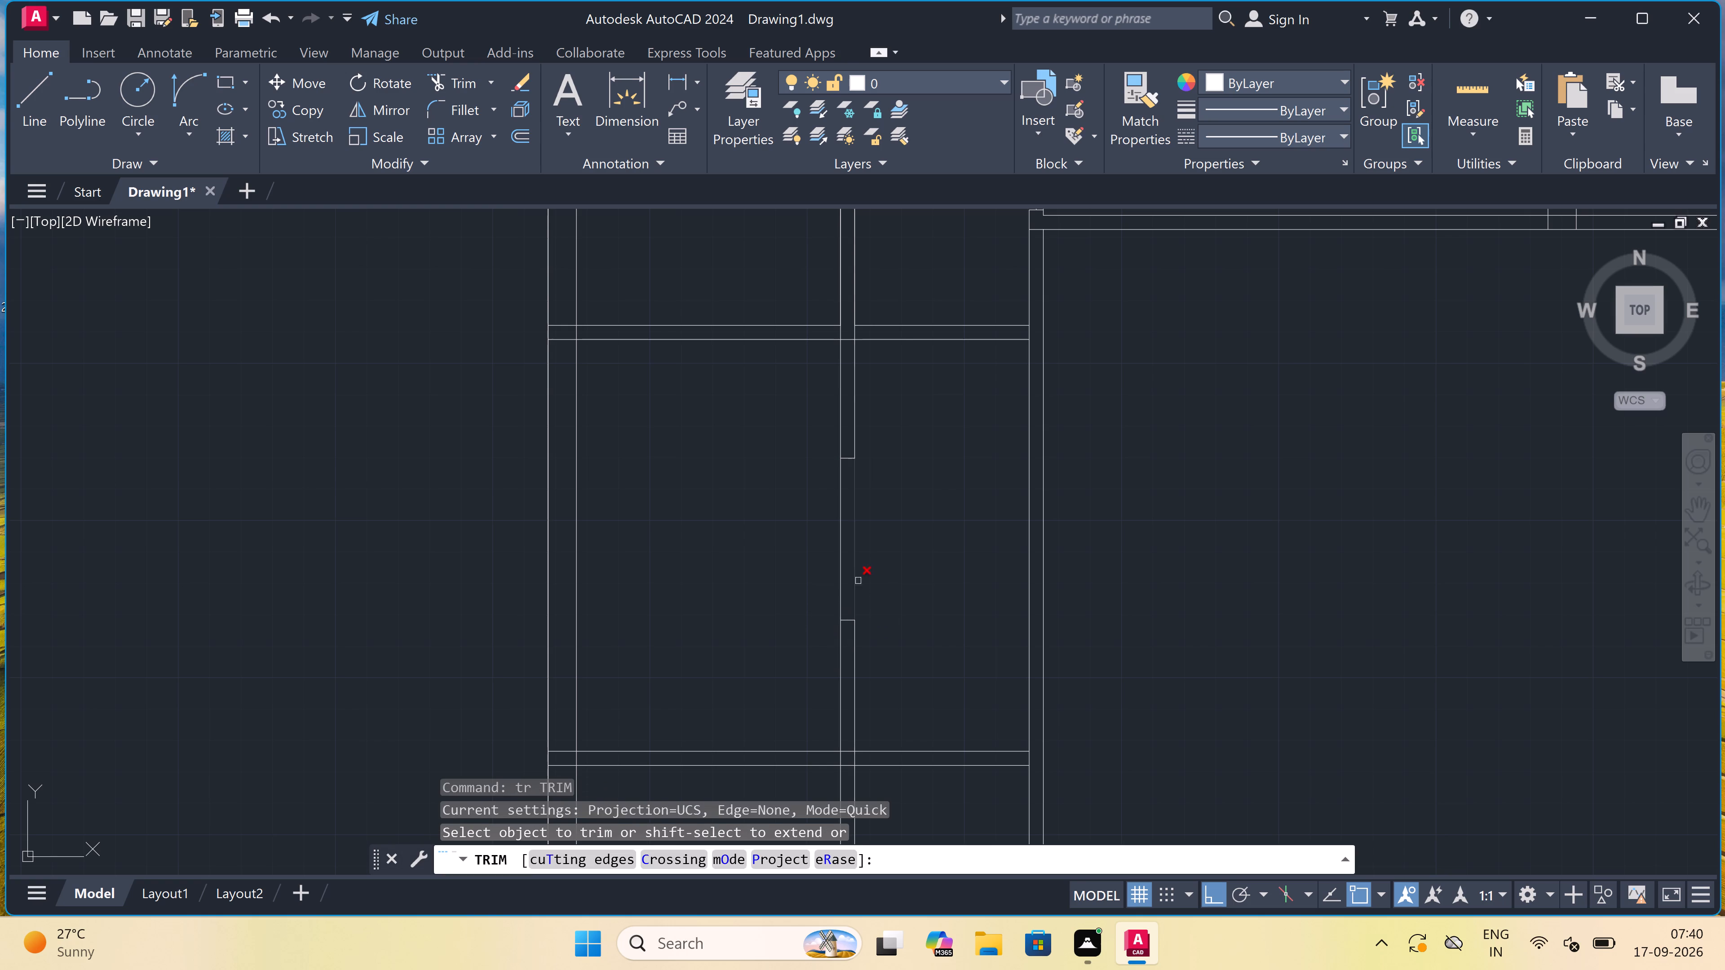
pyautogui.click(868, 568)
pyautogui.click(796, 577)
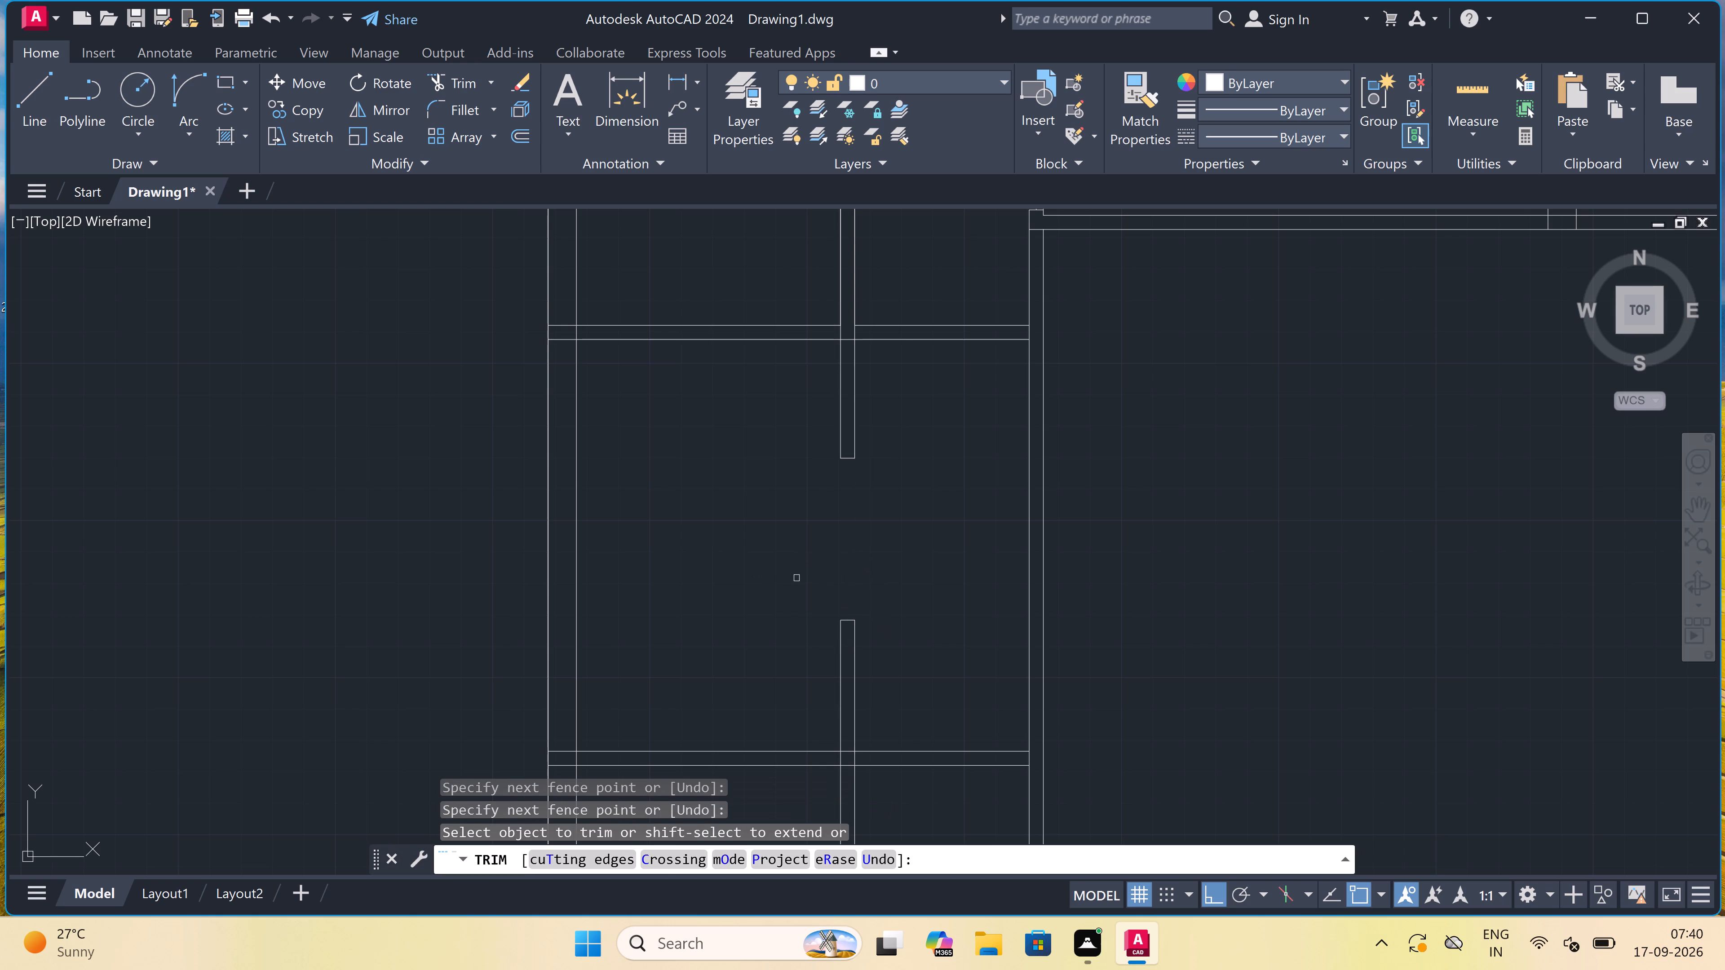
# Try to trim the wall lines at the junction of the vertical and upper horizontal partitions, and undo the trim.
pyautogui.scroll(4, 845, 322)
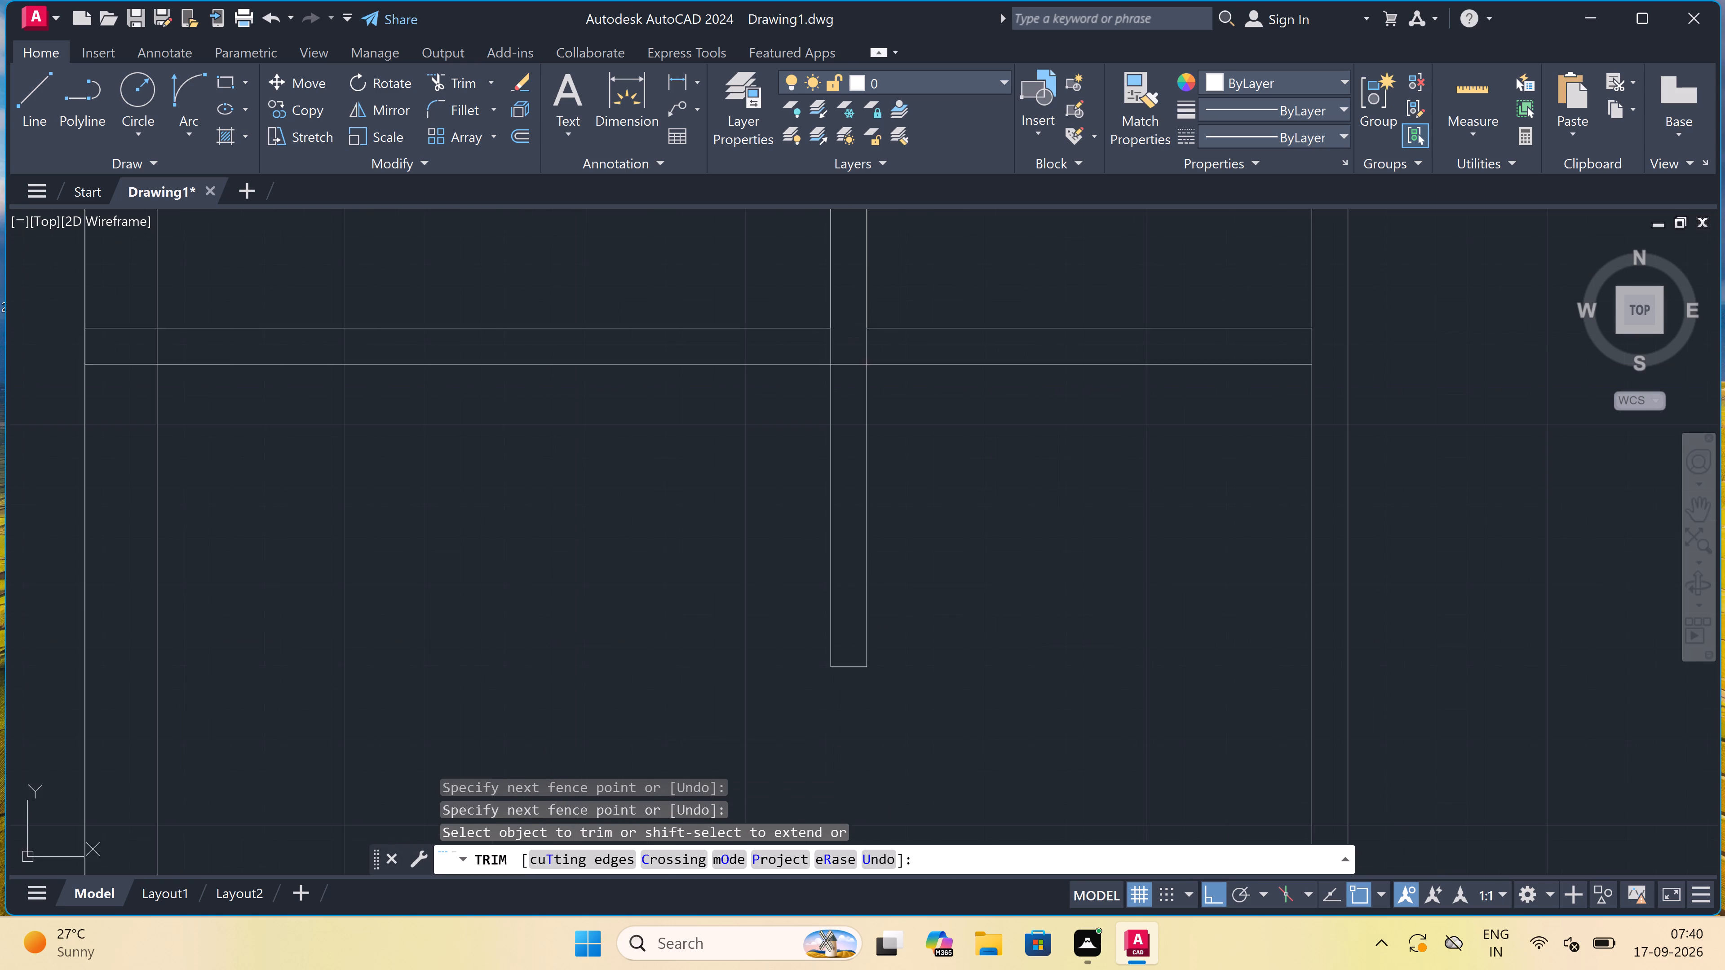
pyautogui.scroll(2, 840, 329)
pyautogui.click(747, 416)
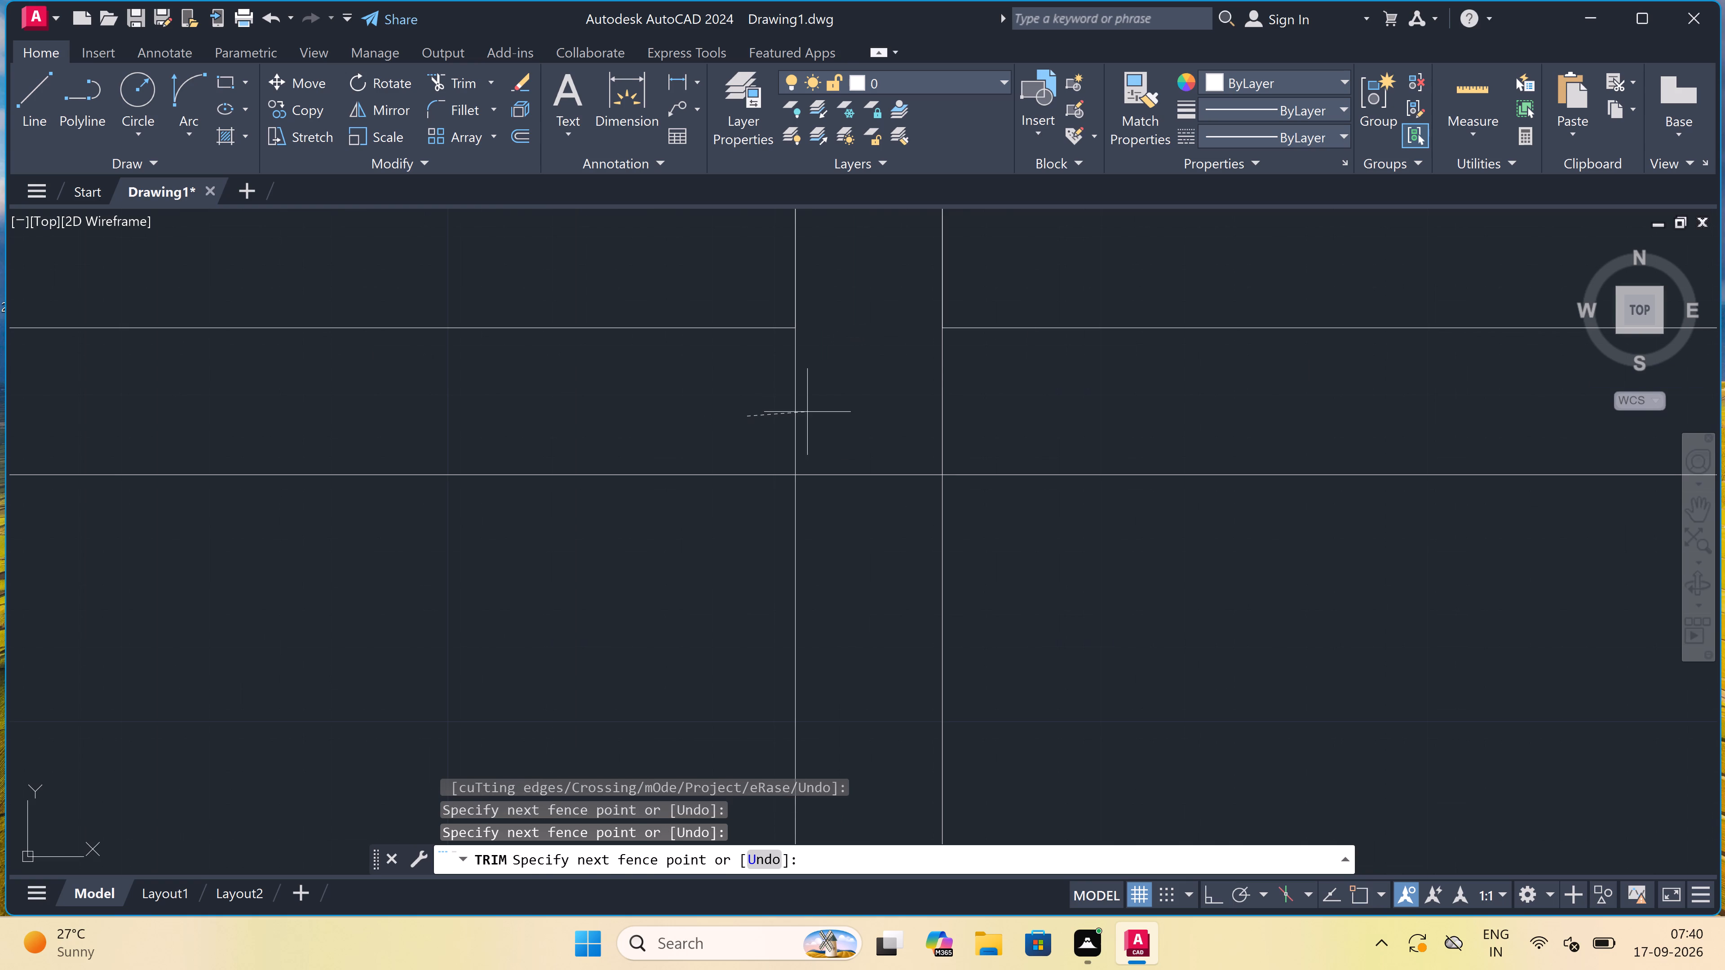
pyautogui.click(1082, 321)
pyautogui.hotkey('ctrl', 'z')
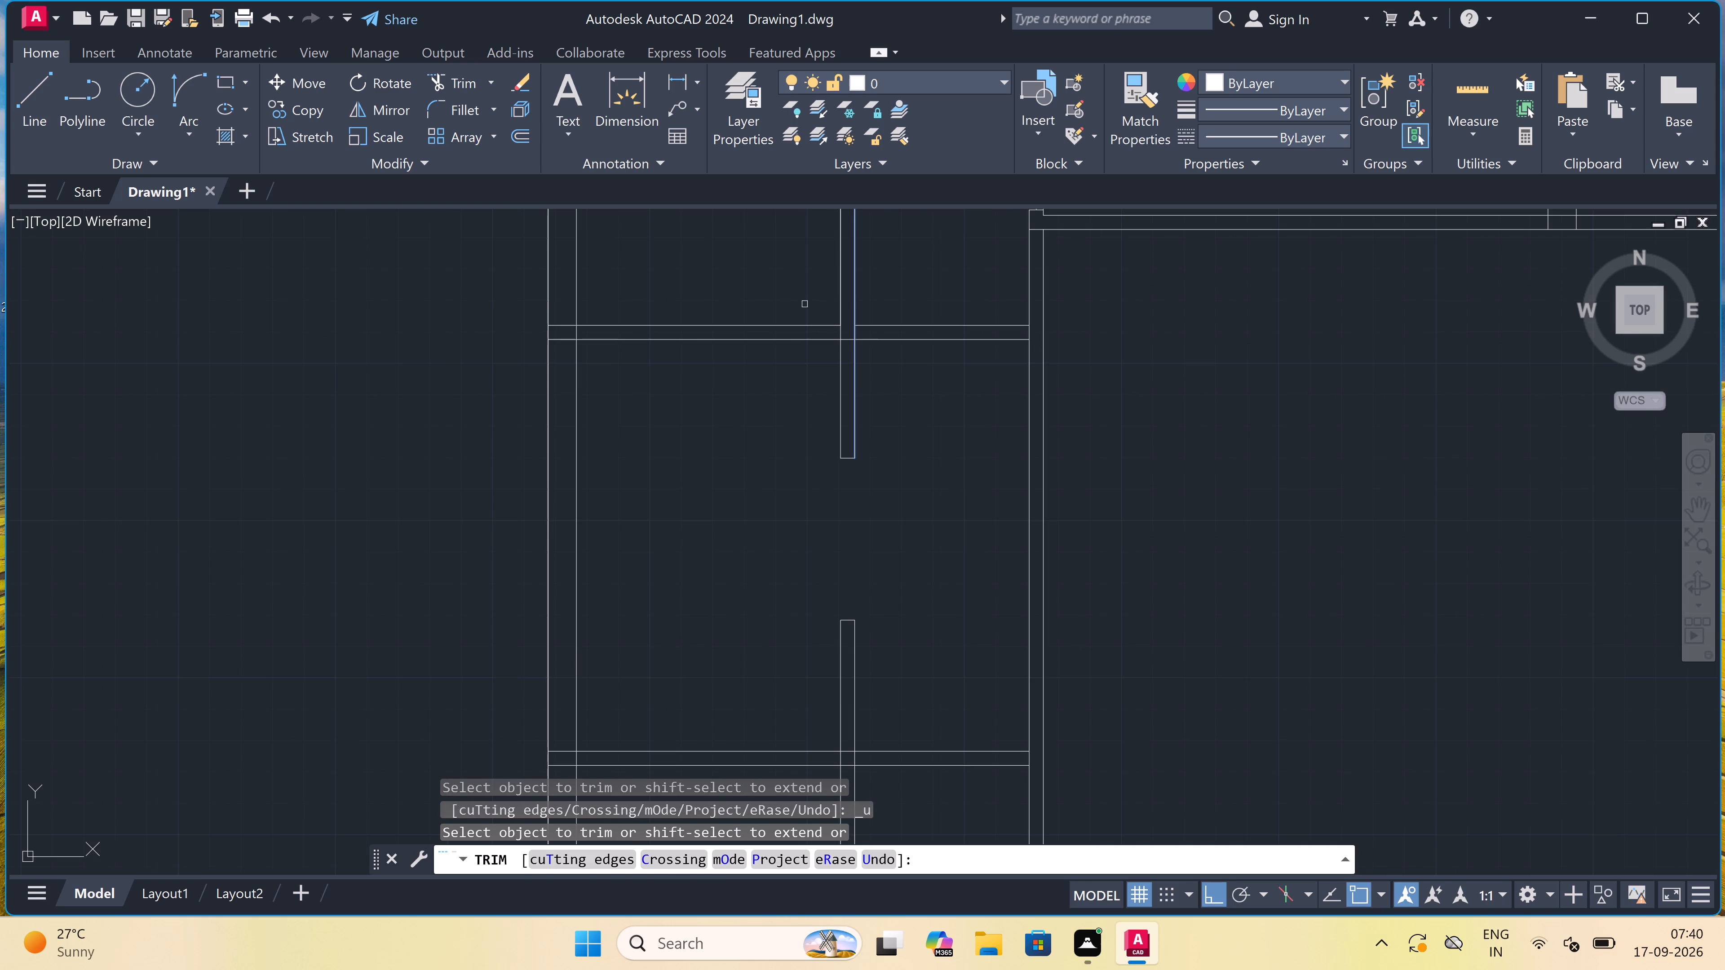
# Trim the crossing wall lines inside the junction of the vertical partition and the upper horizontal partition.
pyautogui.scroll(4, 818, 313)
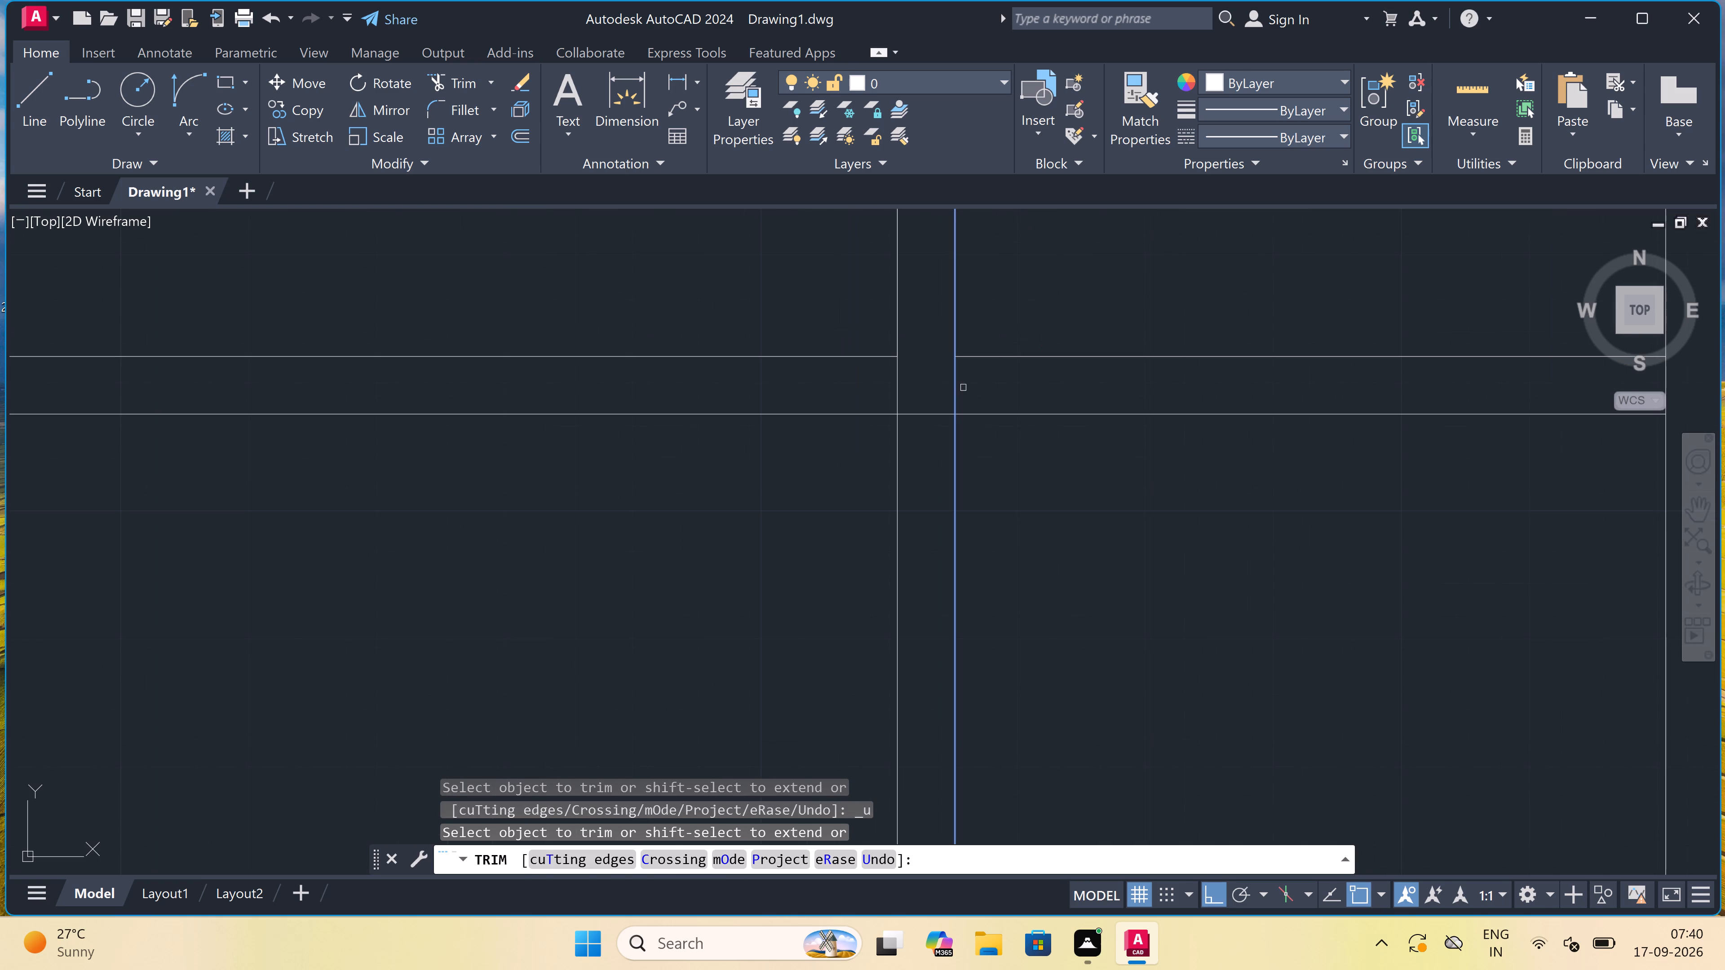
pyautogui.click(975, 379)
pyautogui.click(874, 392)
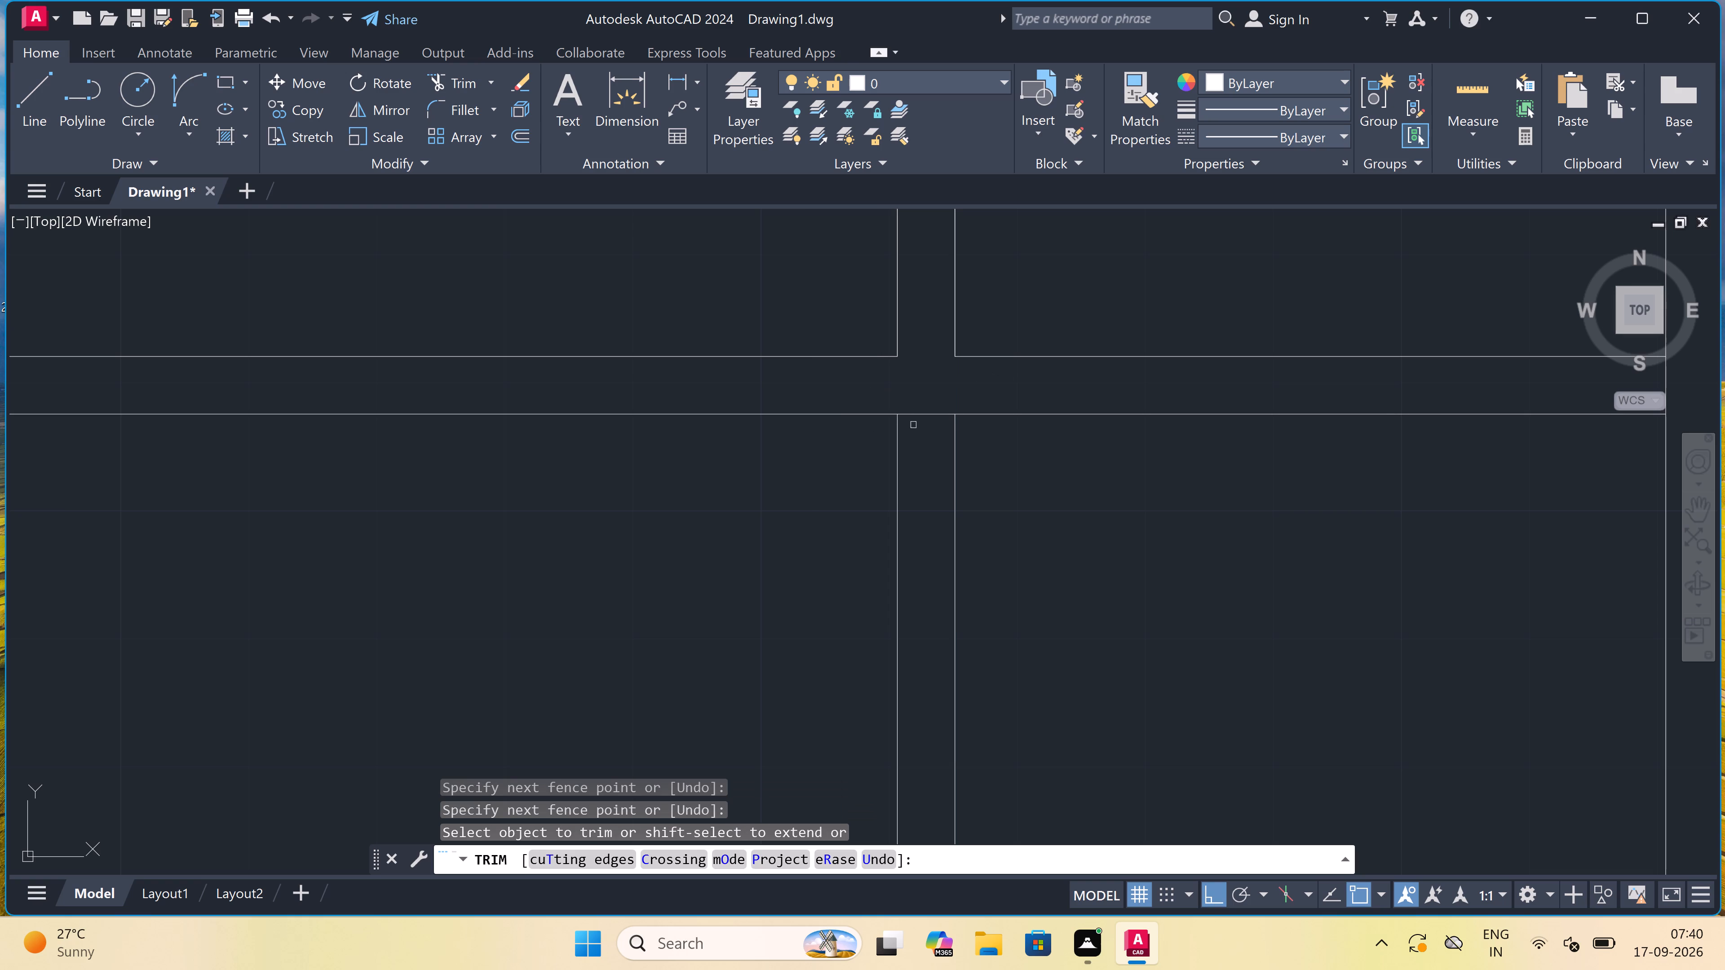
pyautogui.click(915, 425)
pyautogui.click(912, 388)
# Trim the junction of the upper horizontal partition and the left exterior wall, removing the overlapping ends and inner wall face between them.
pyautogui.scroll(-4, 912, 388)
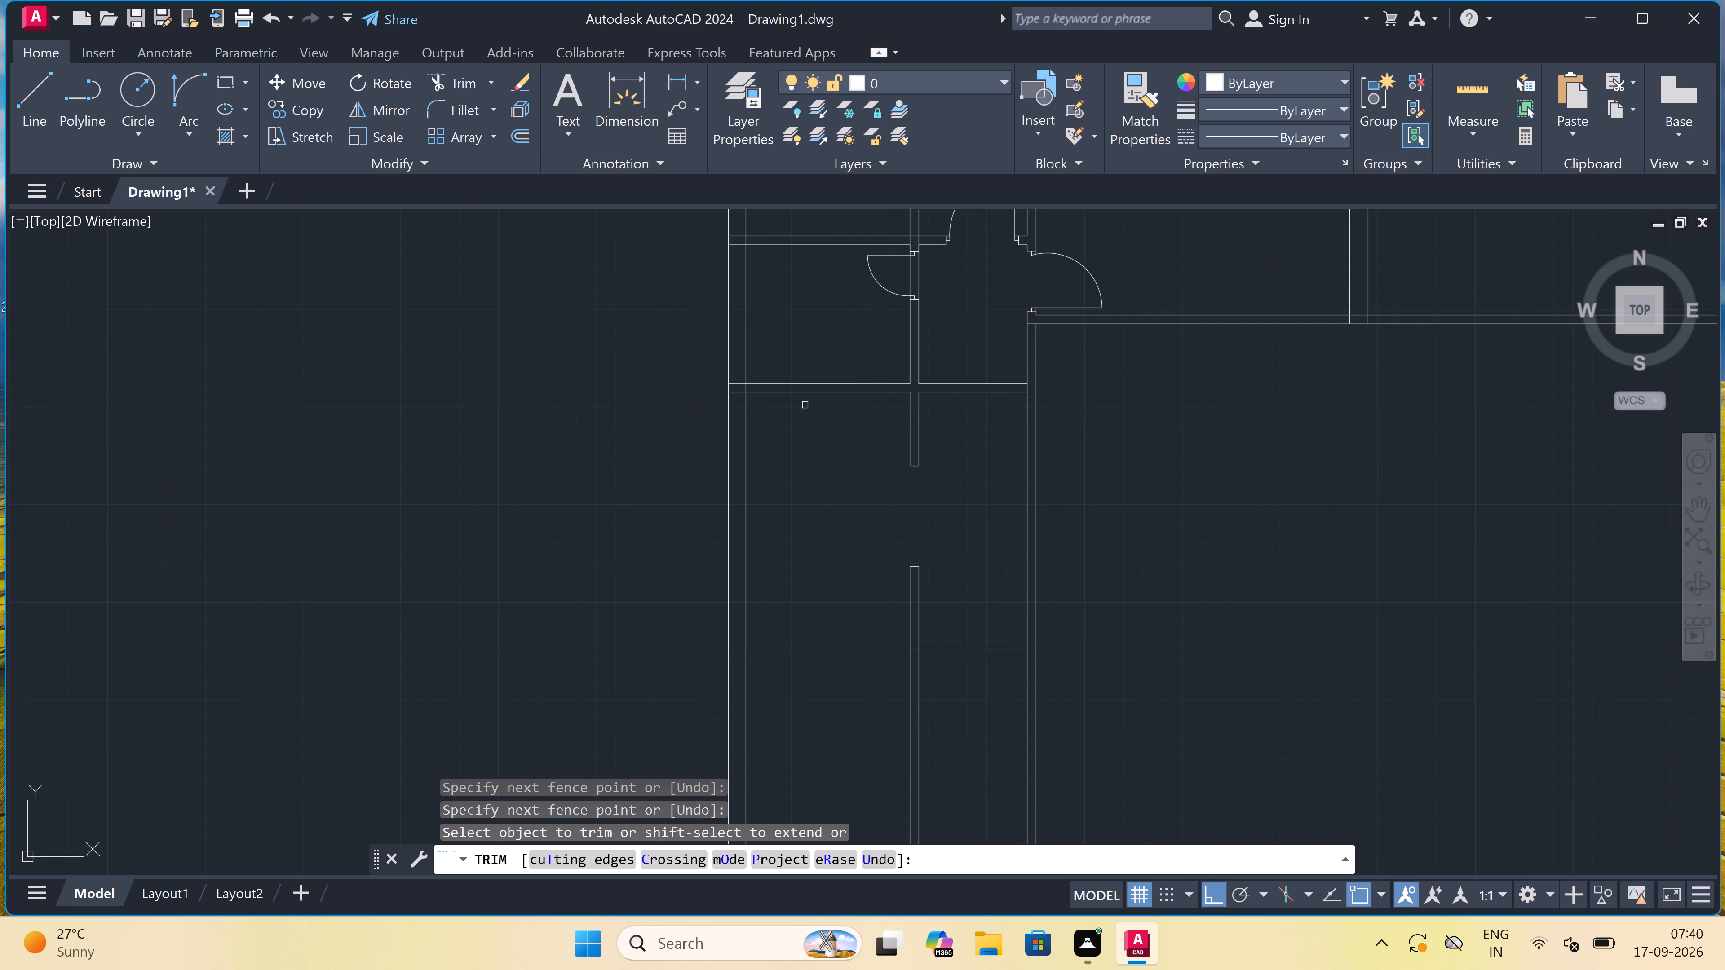
pyautogui.scroll(5, 734, 383)
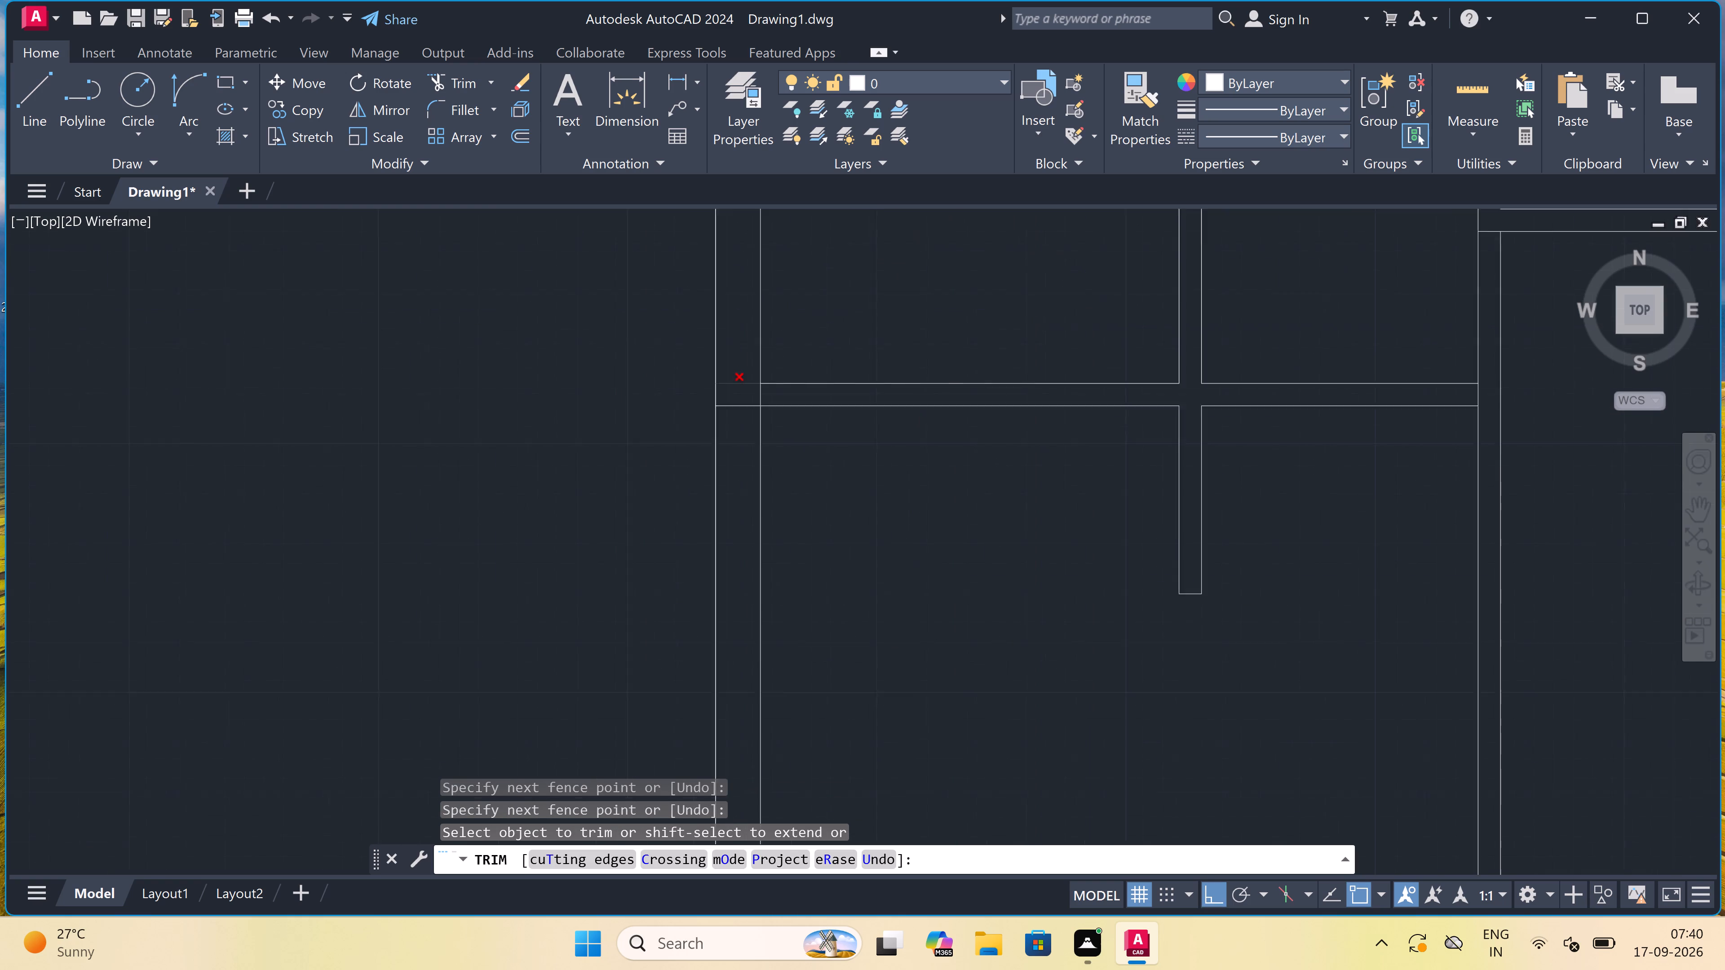
pyautogui.moveTo(742, 331); pyautogui.dragTo(748, 339)
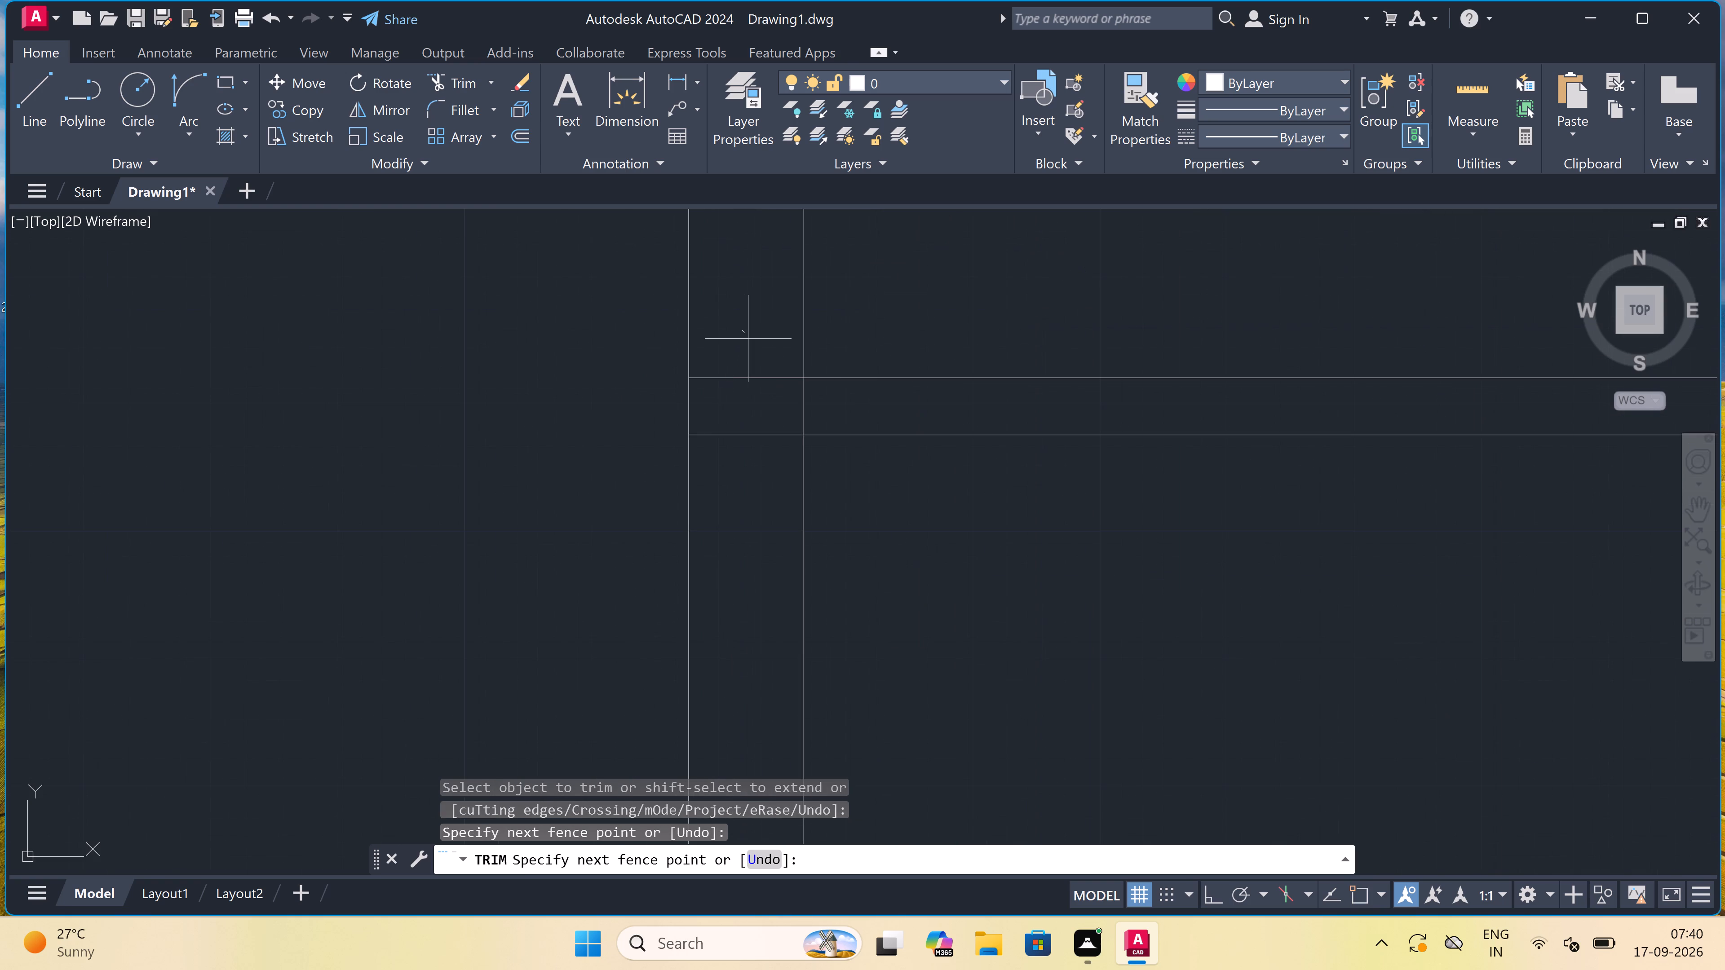
pyautogui.click(748, 529)
pyautogui.click(759, 418)
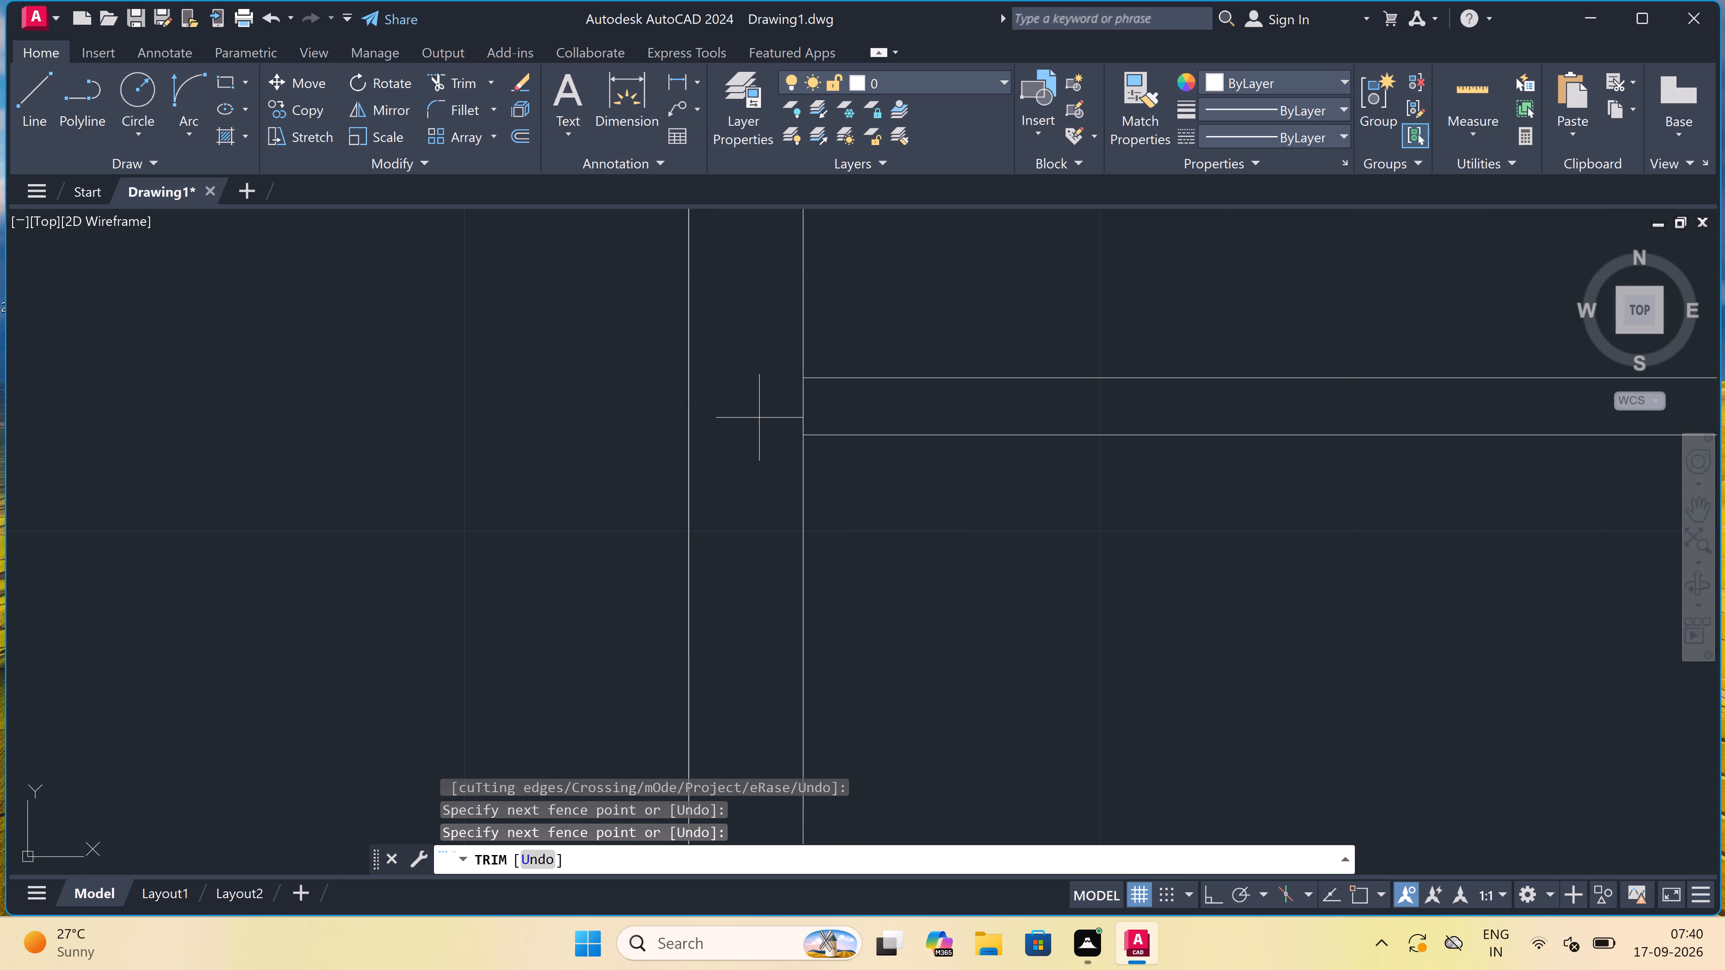
pyautogui.click(826, 404)
# Trim the junction of the lower horizontal partition and the left exterior wall, including the inner wall face between the partition faces.
pyautogui.scroll(-5, 828, 404)
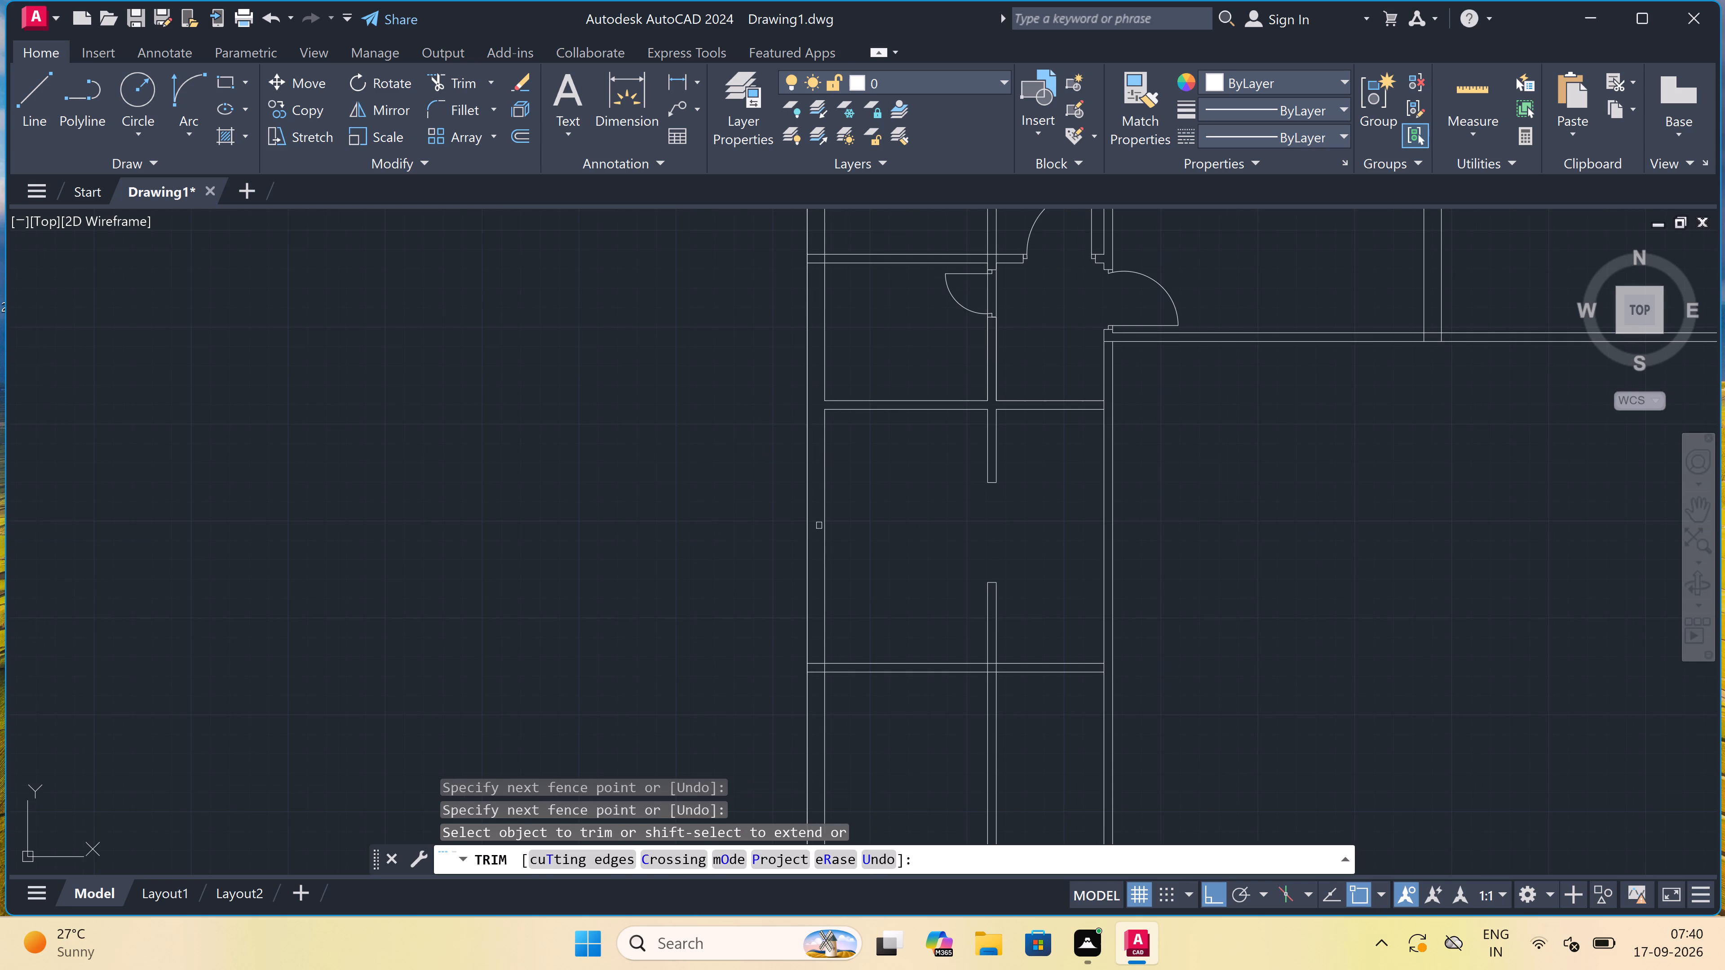
pyautogui.scroll(3, 810, 675)
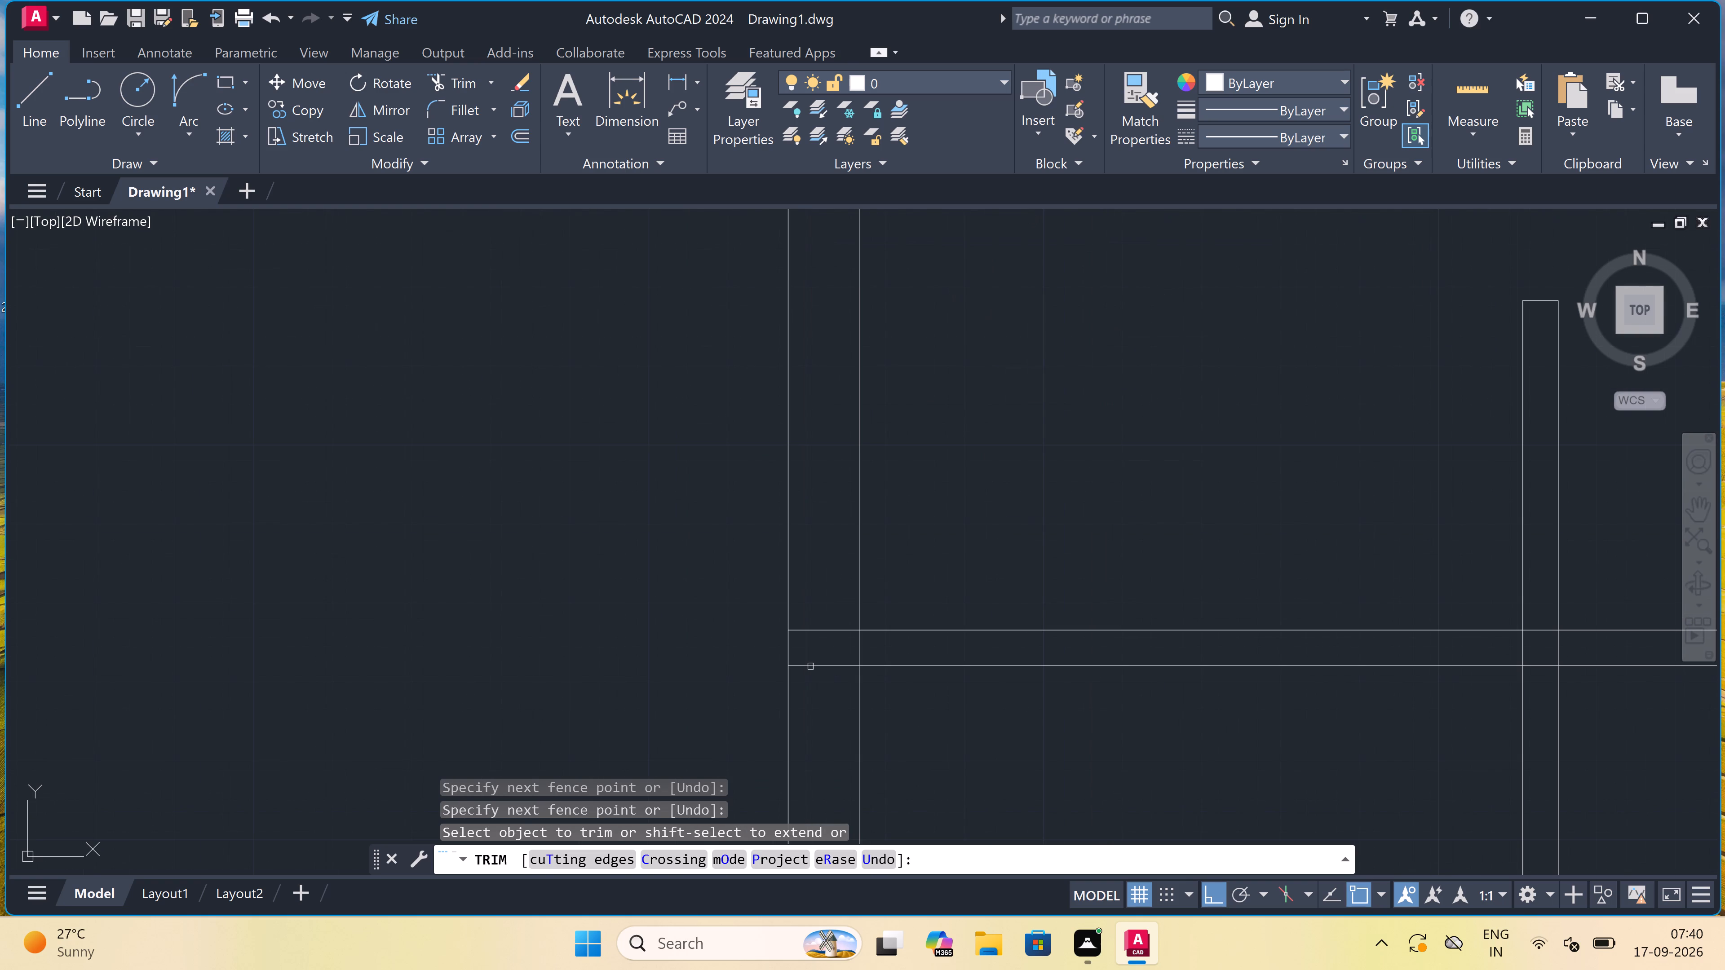
pyautogui.click(820, 688)
pyautogui.click(809, 600)
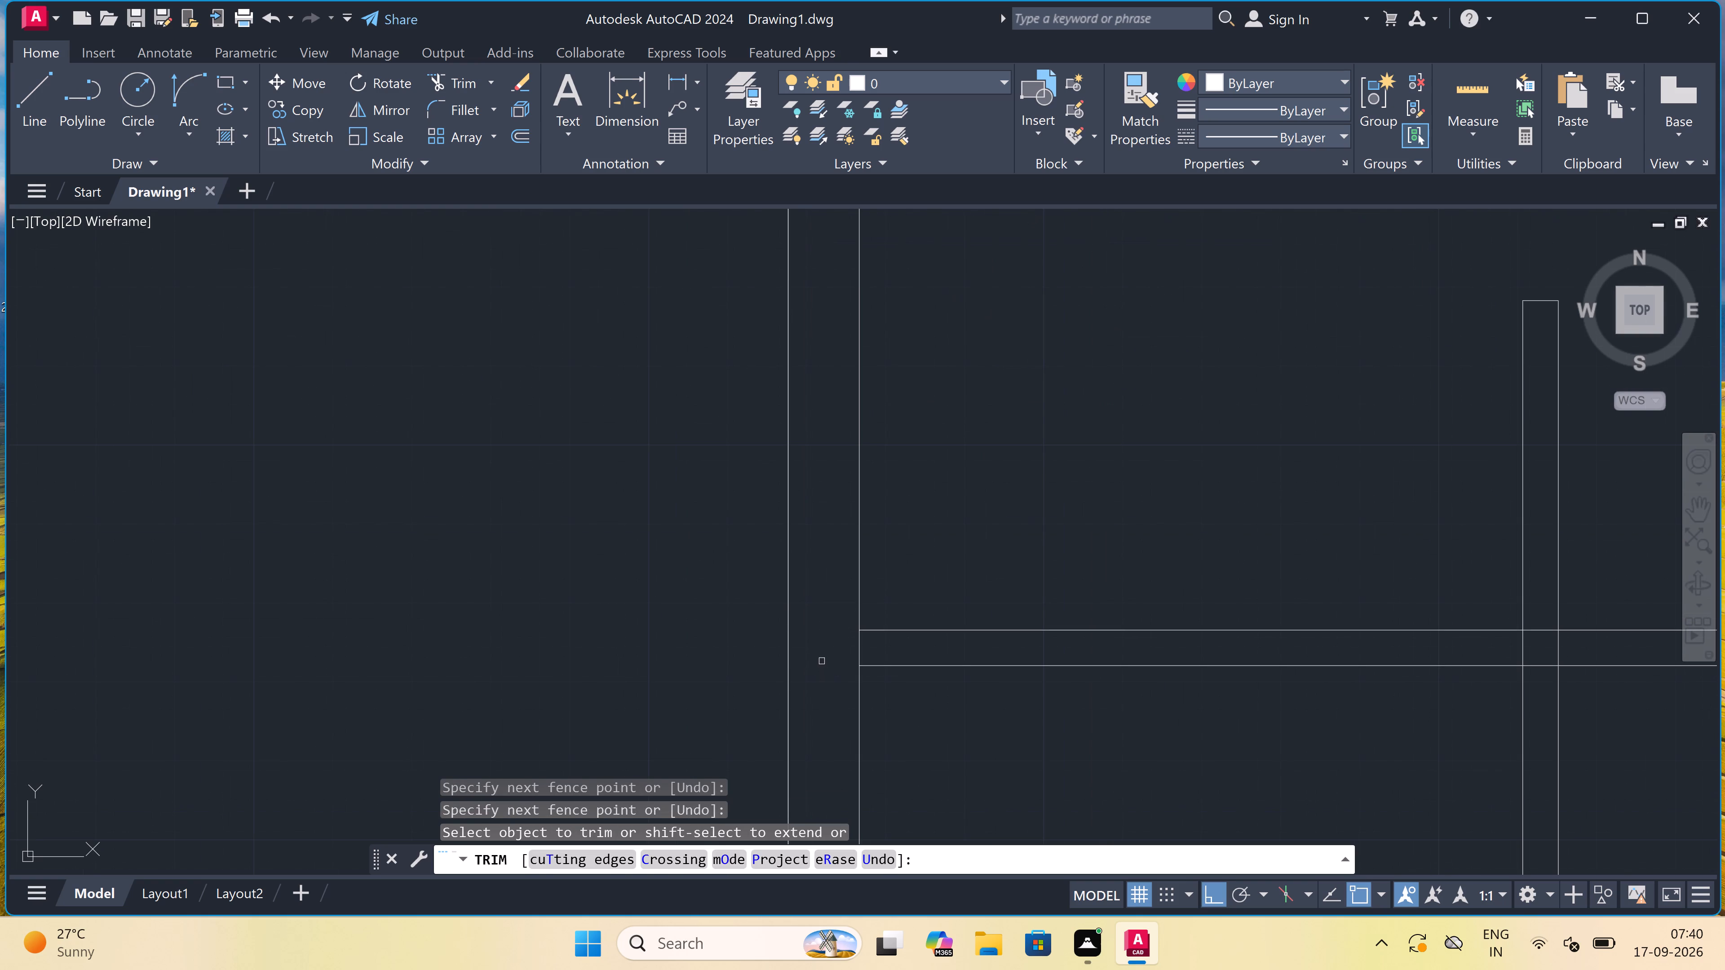
pyautogui.click(821, 657)
pyautogui.moveTo(853, 653); pyautogui.dragTo(866, 655)
pyautogui.click(887, 651)
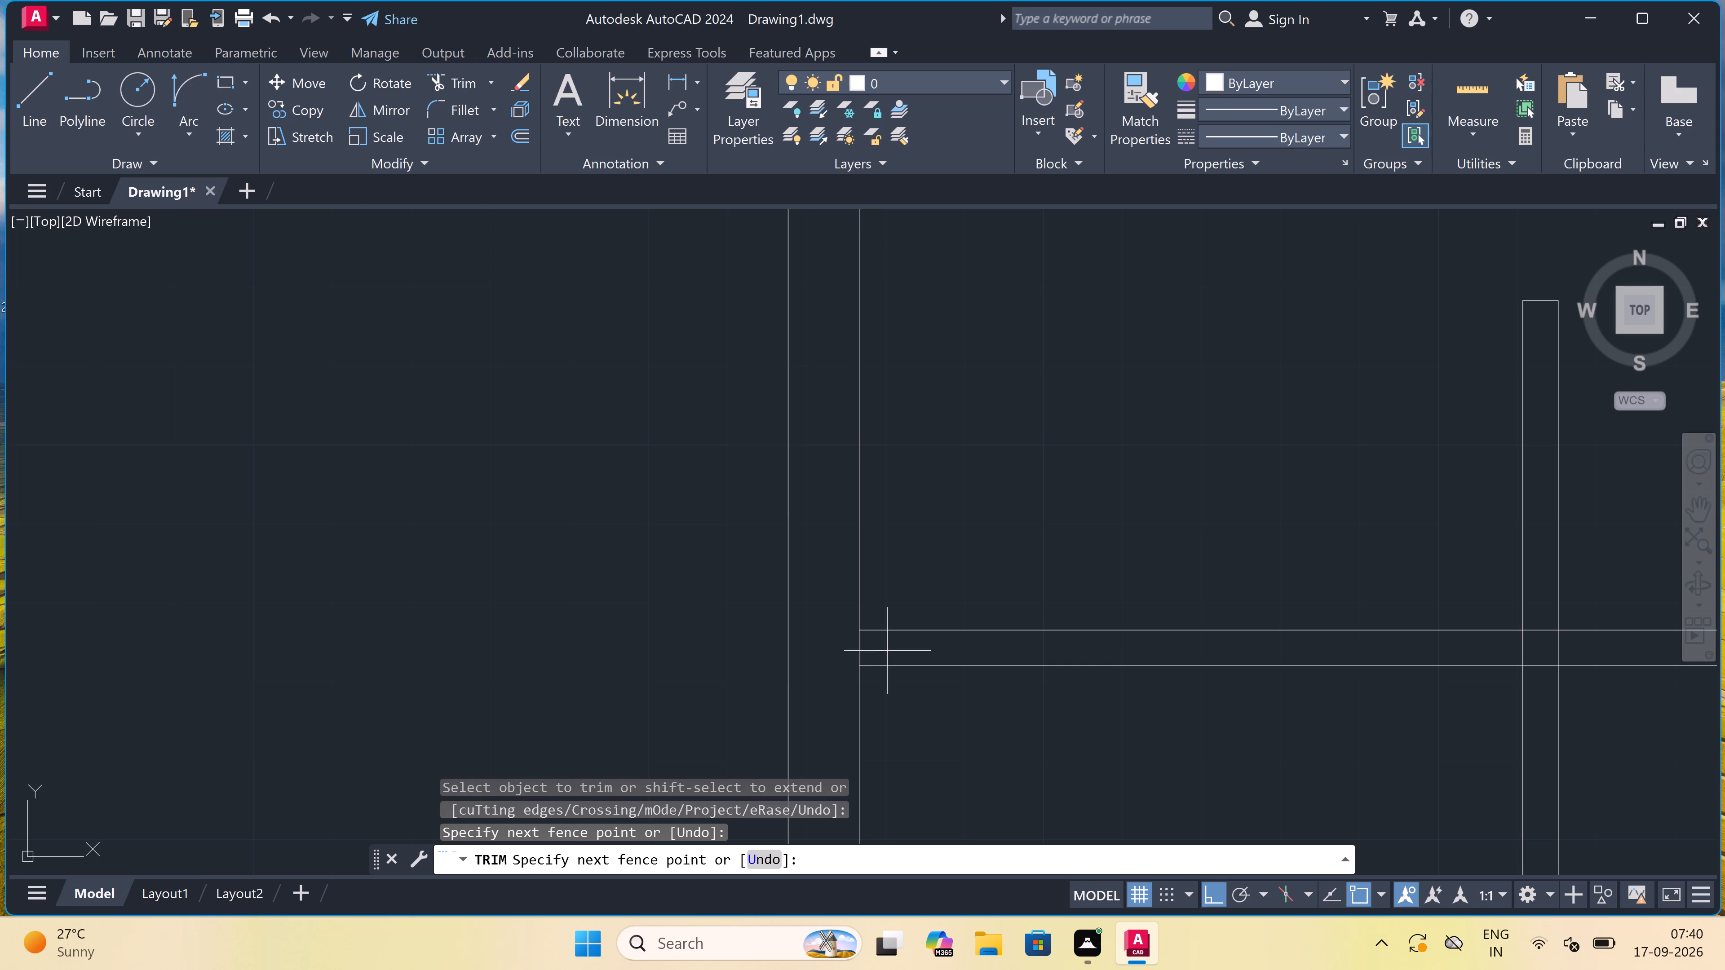
pyautogui.click(823, 657)
# Trim the crossing wall lines inside the junction of the vertical partition and the lower horizontal partition.
pyautogui.scroll(-4, 826, 651)
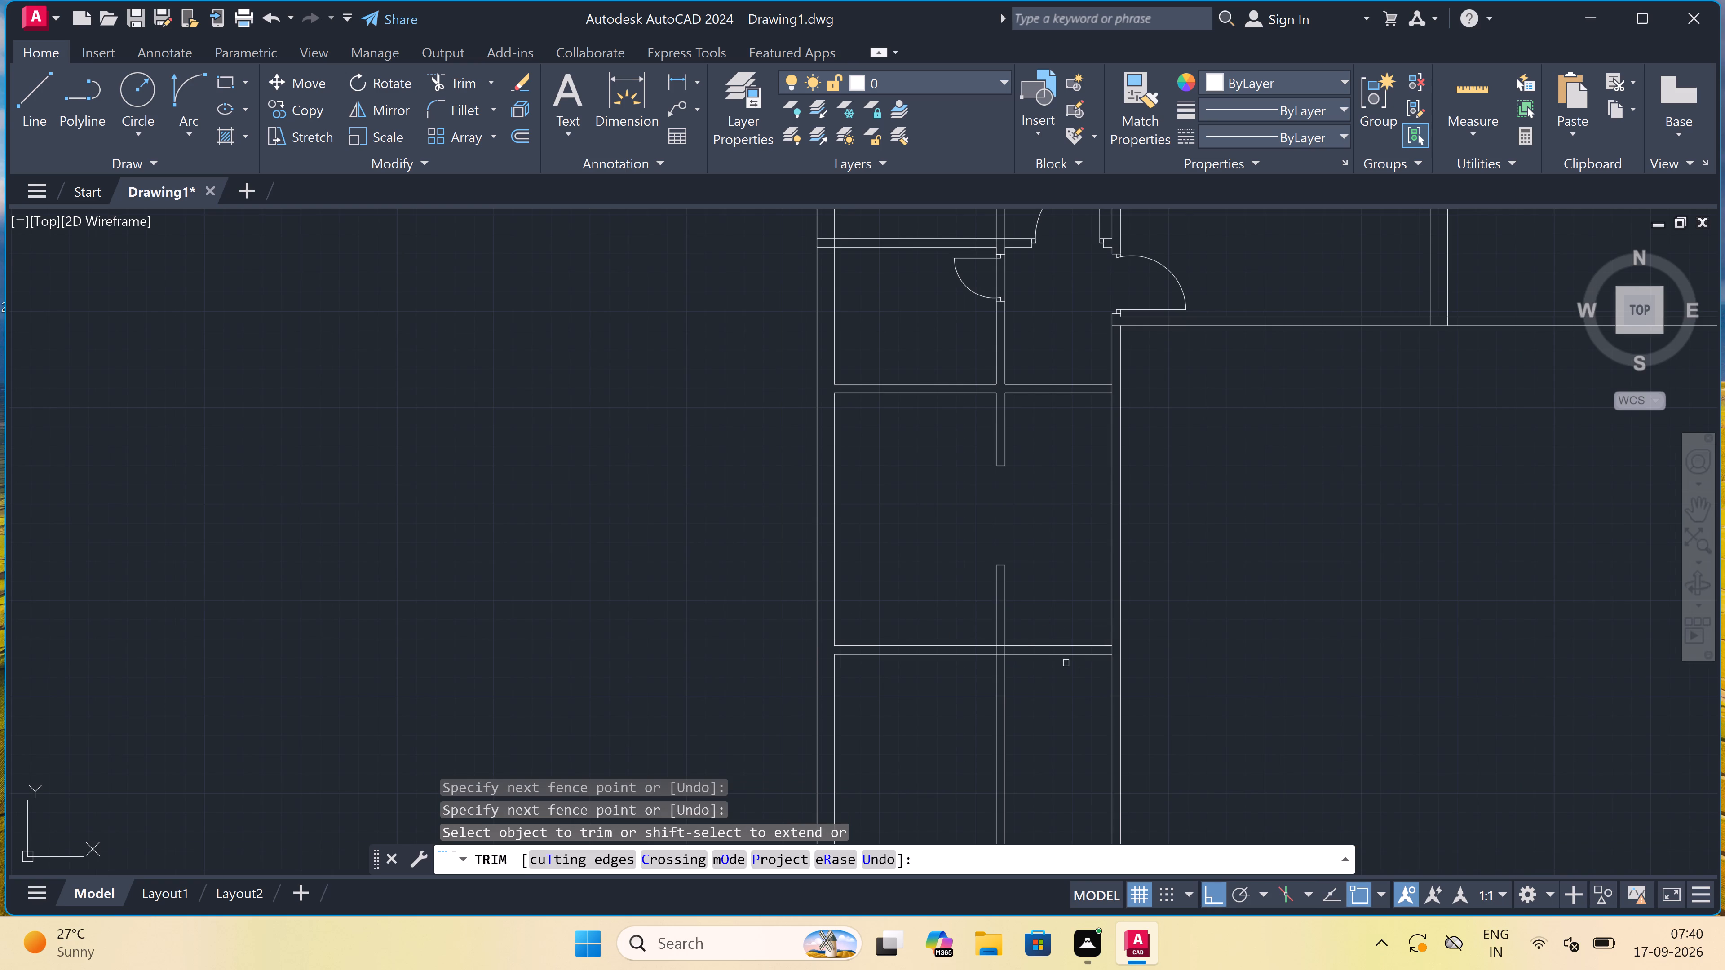
pyautogui.scroll(5, 1004, 642)
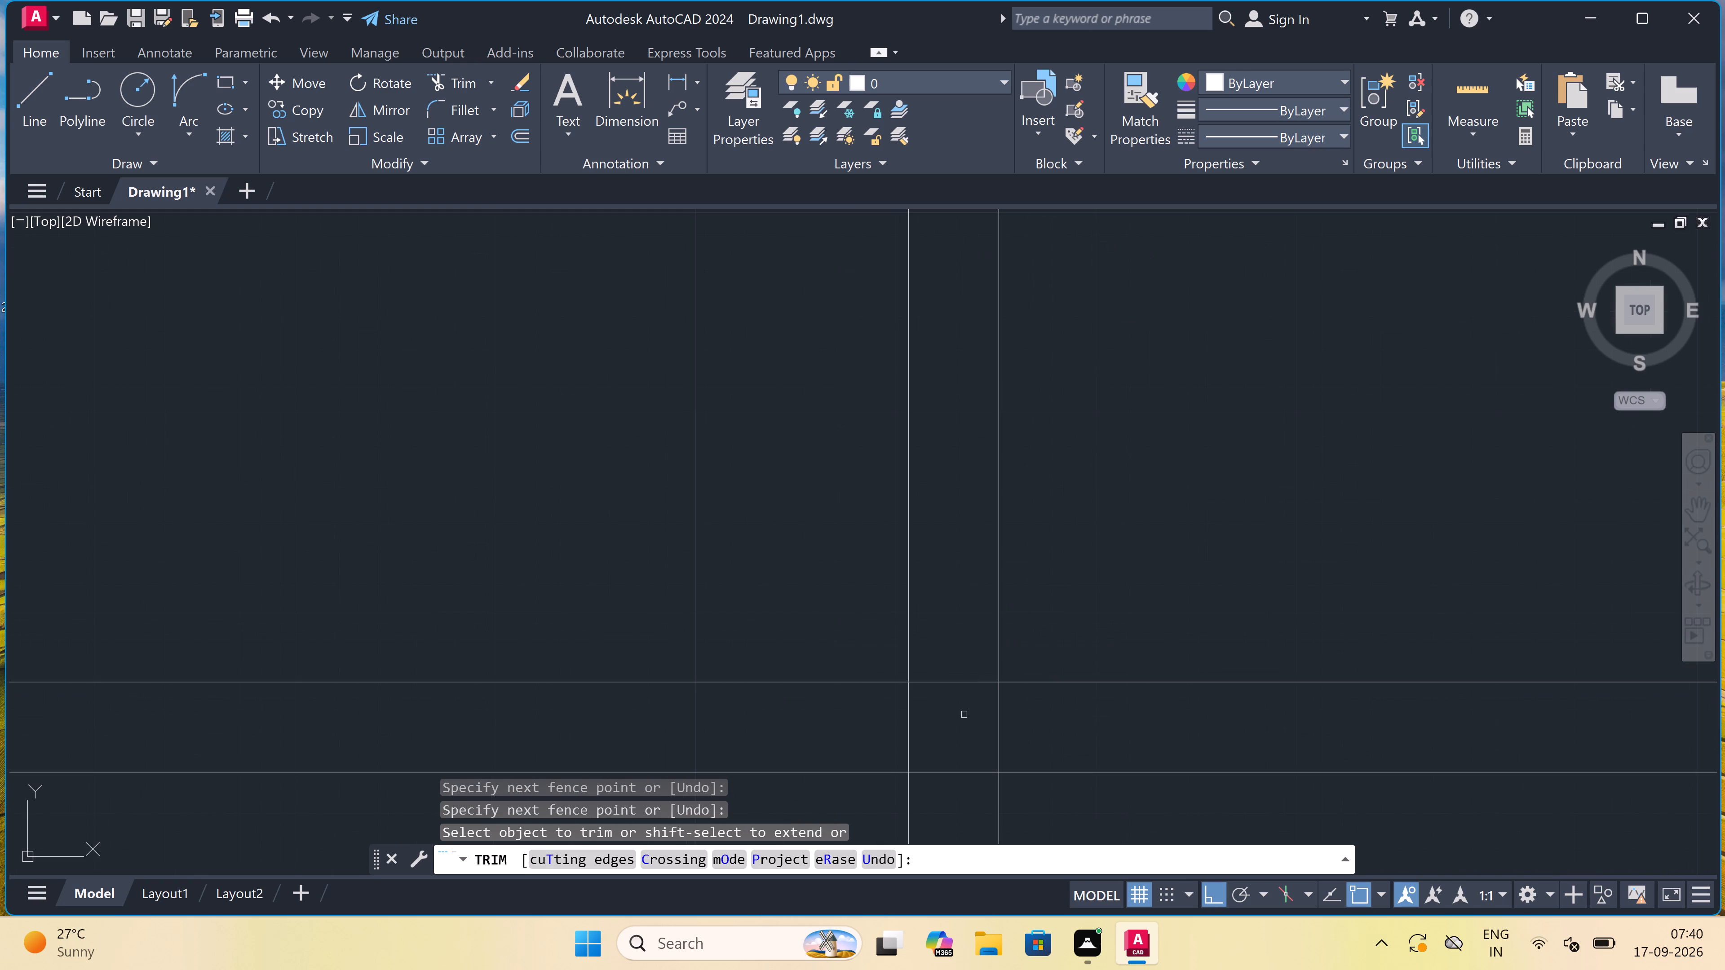
pyautogui.click(965, 737)
pyautogui.moveTo(941, 632); pyautogui.dragTo(947, 641)
pyautogui.moveTo(943, 700); pyautogui.dragTo(932, 721)
pyautogui.click(870, 723)
# Trim away both faces of the lower horizontal partition between the vertical partition and the right wall.
pyautogui.scroll(-4, 905, 674)
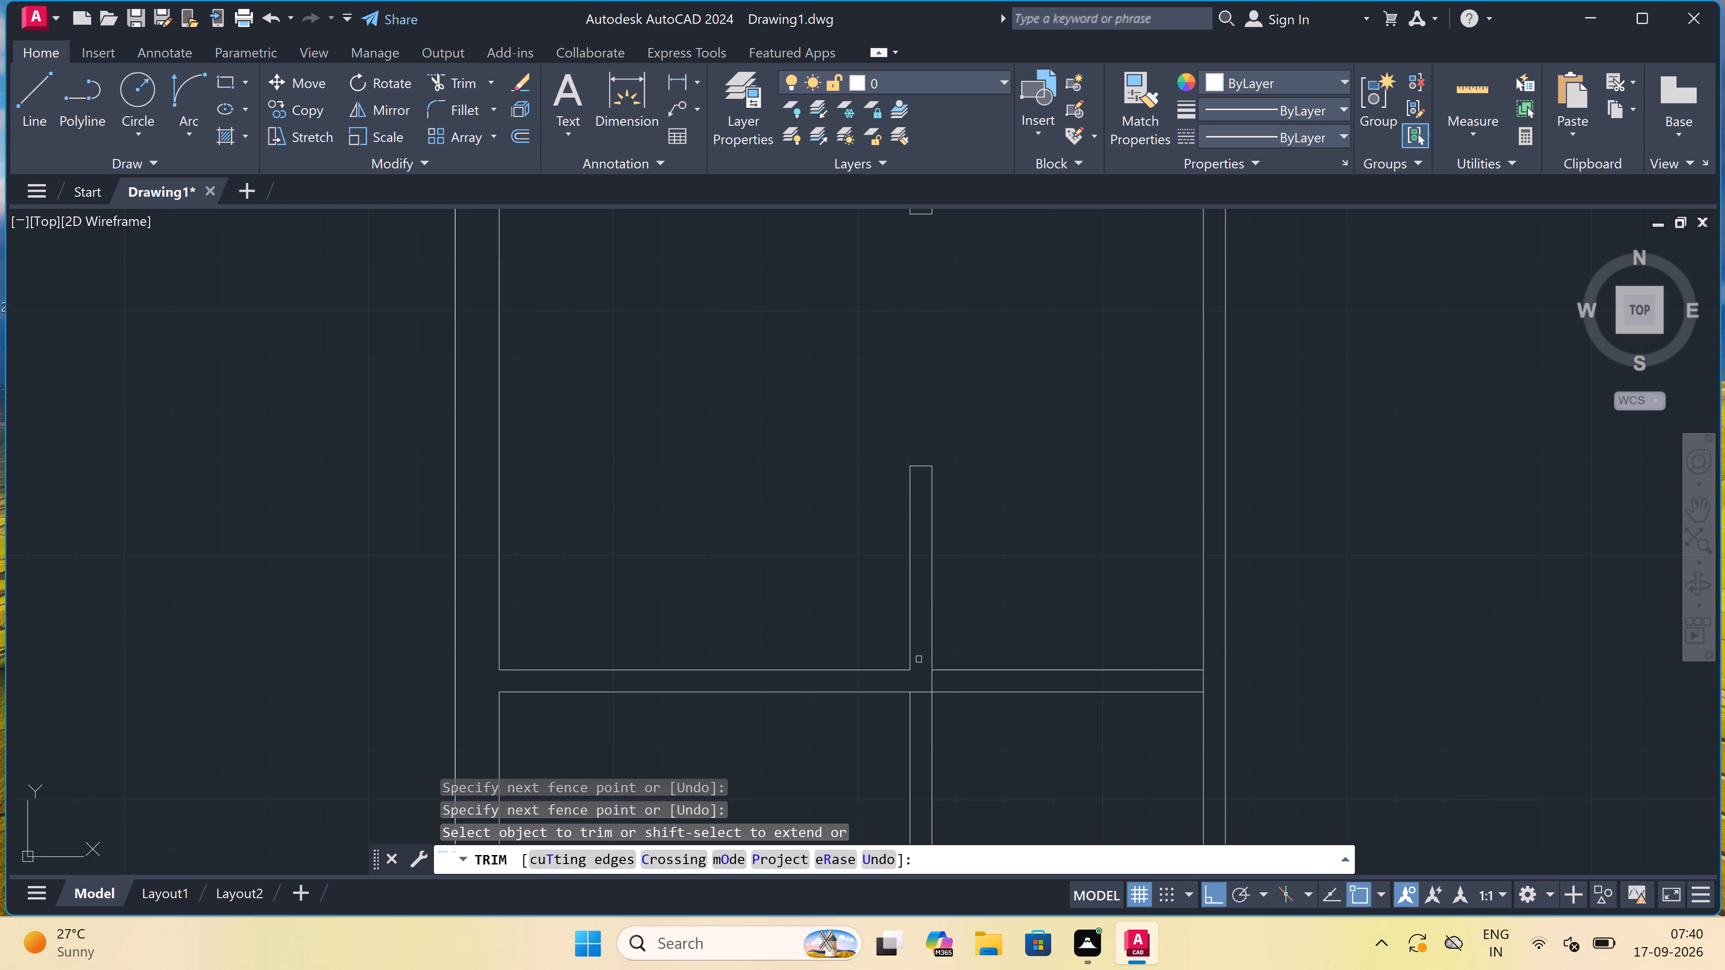
pyautogui.click(980, 706)
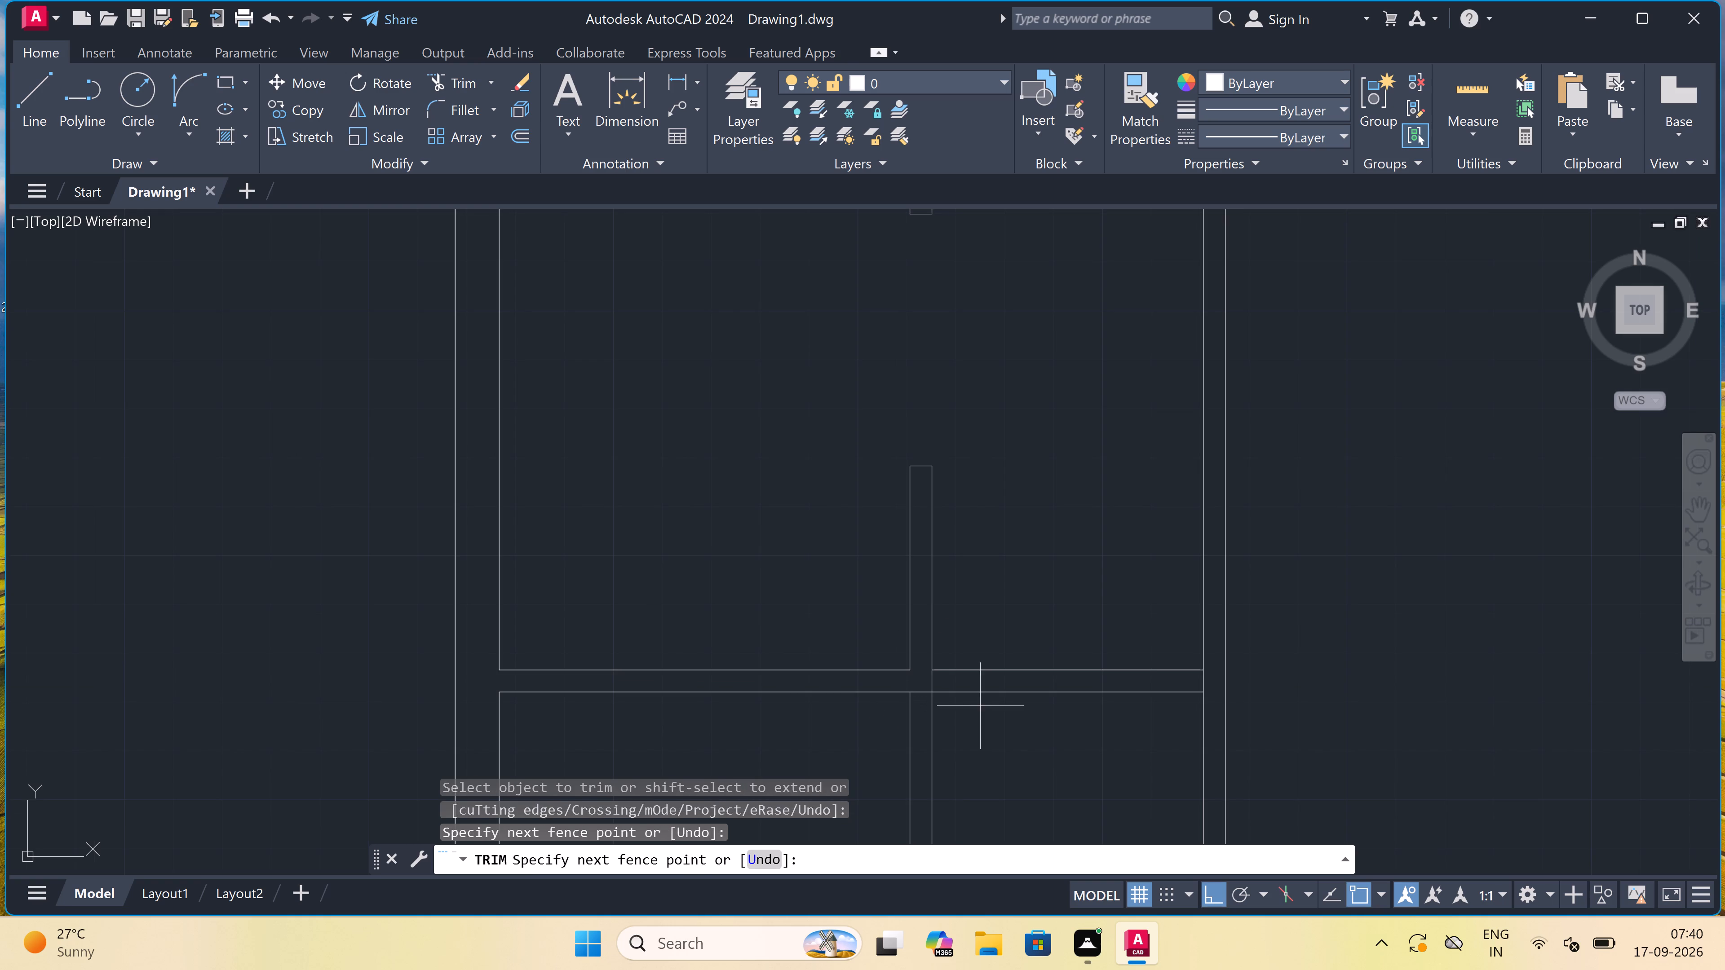
pyautogui.click(975, 631)
pyautogui.scroll(-4, 976, 631)
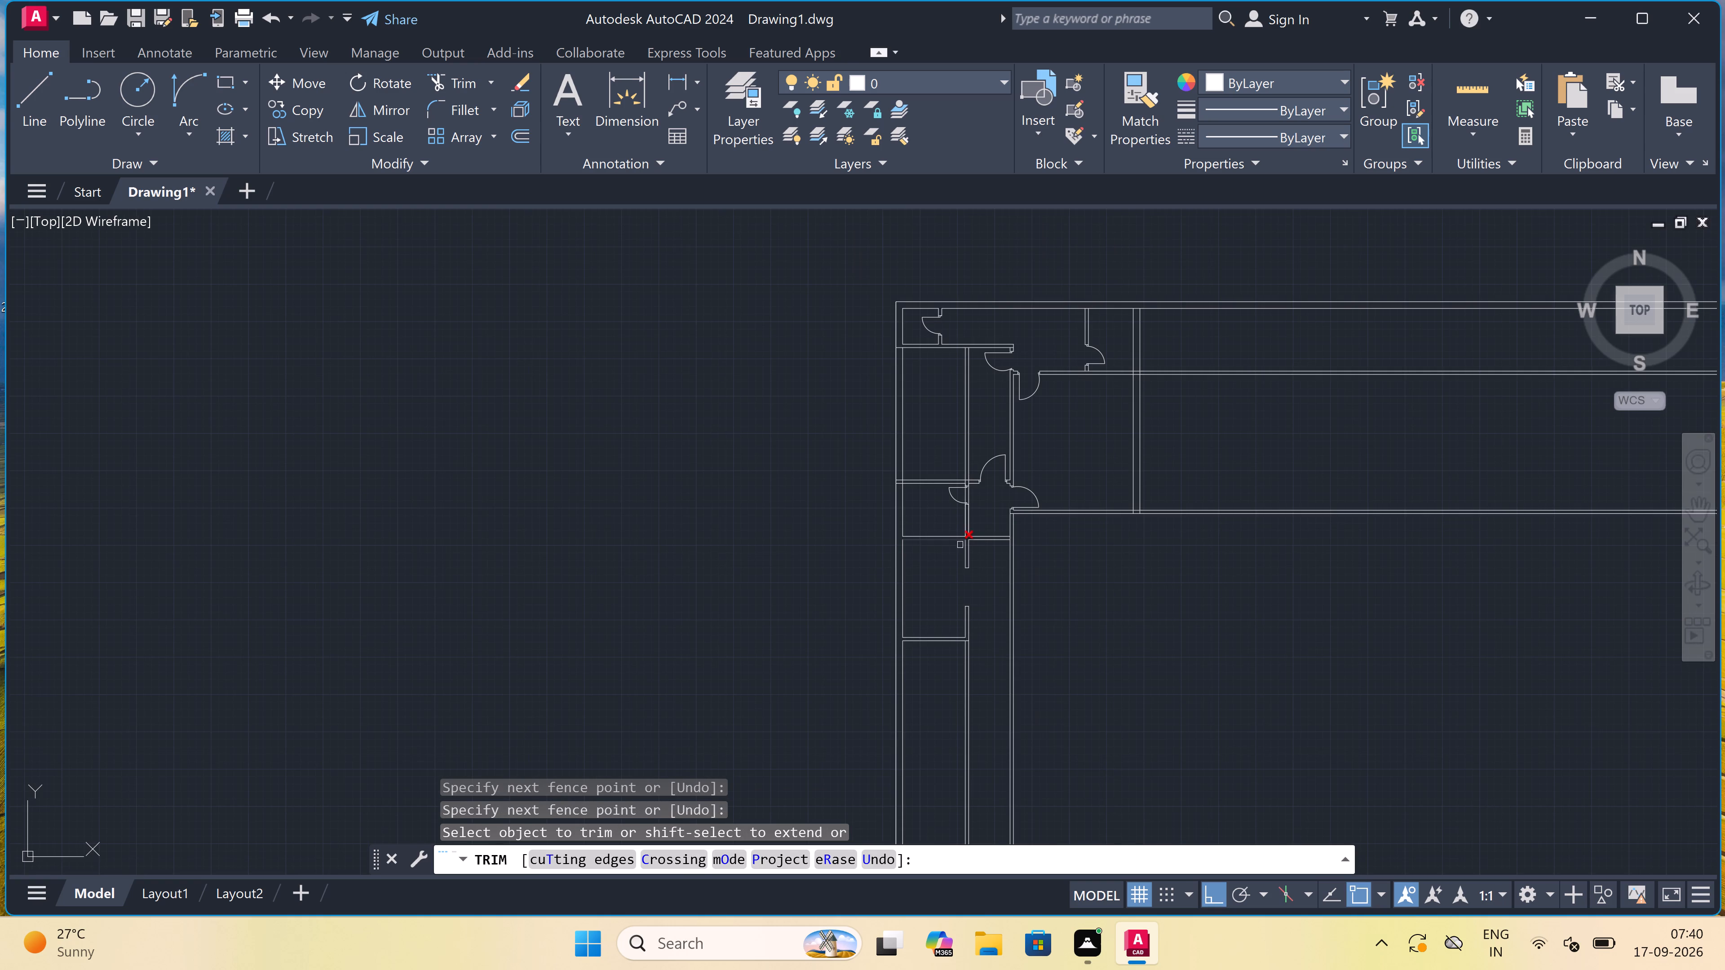
pyautogui.scroll(5, 962, 539)
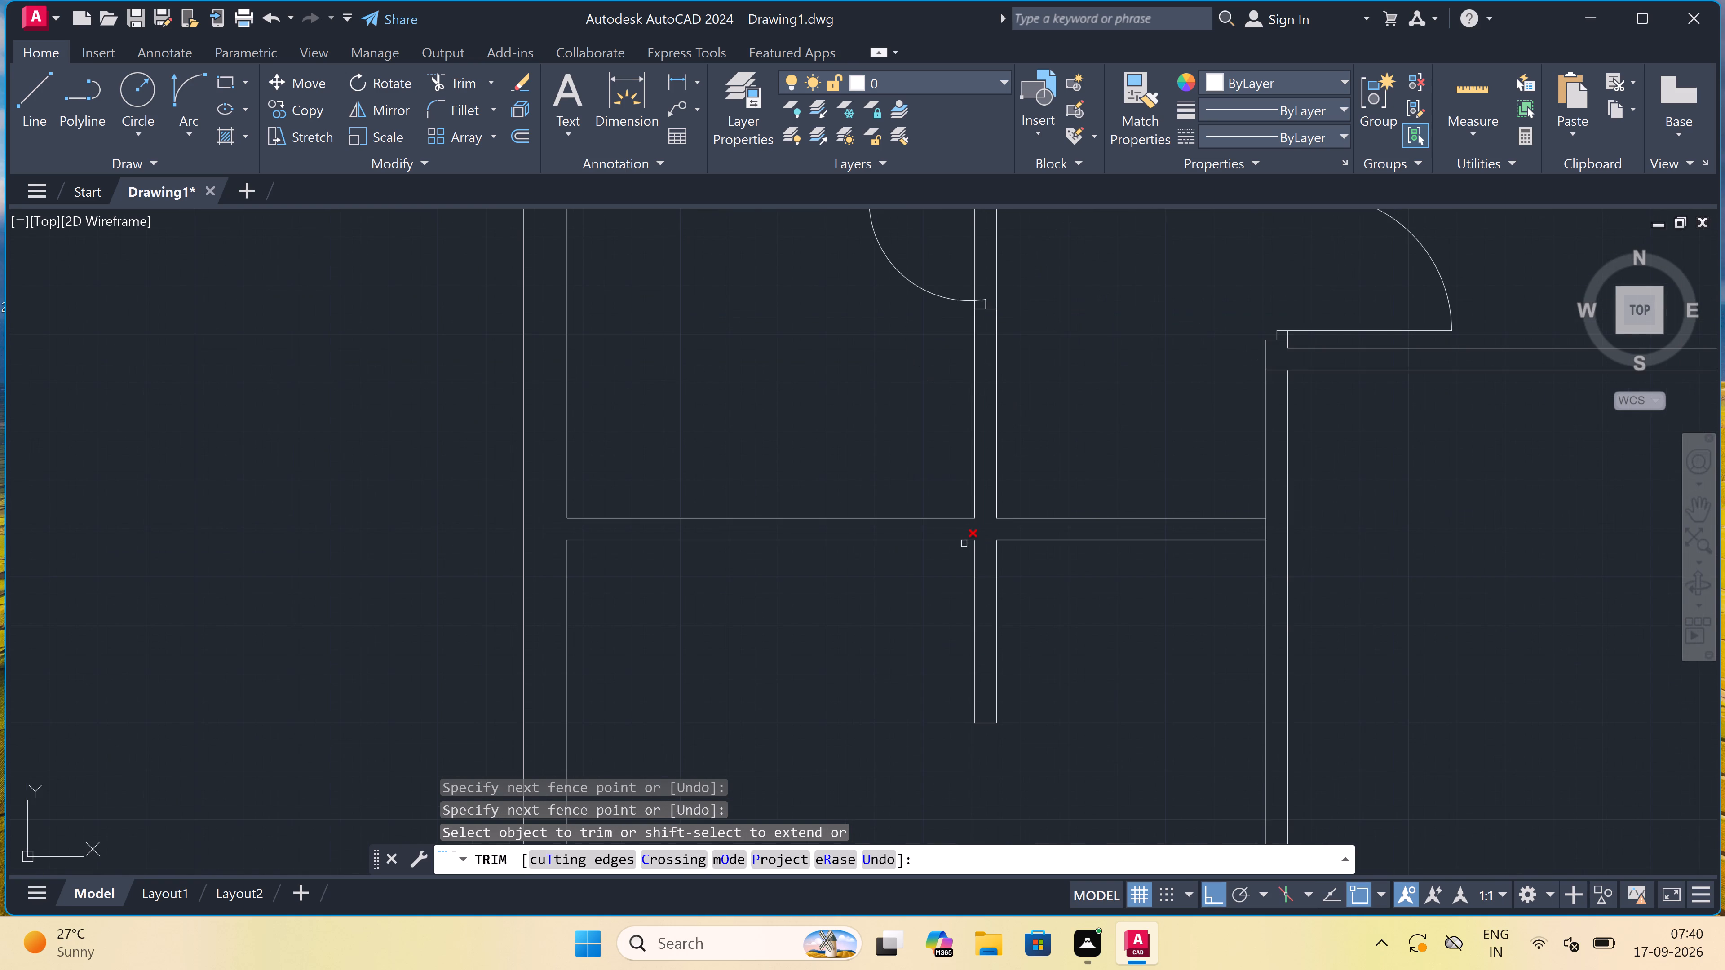
pyautogui.press('Escape')
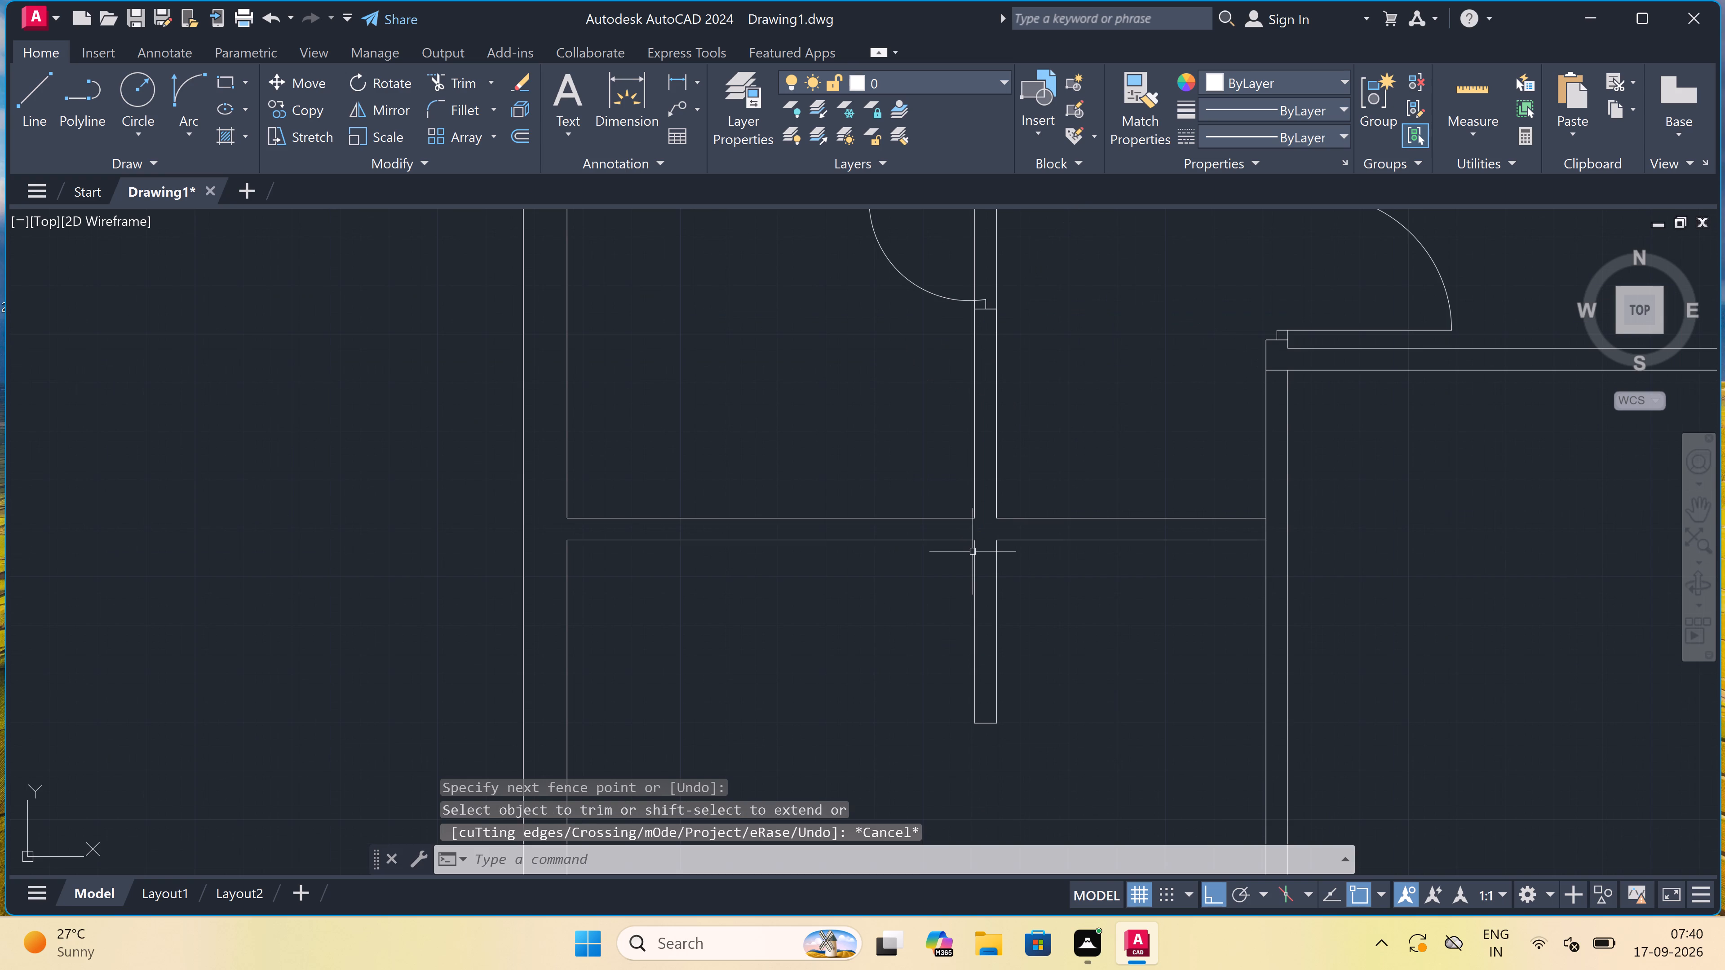
# Draw lines across the vertical partition and down its right face to close the gaps at the lower horizontal partition junction.
pyautogui.press('l')
pyautogui.press('space')
pyautogui.click(972, 517)
pyautogui.click(997, 511)
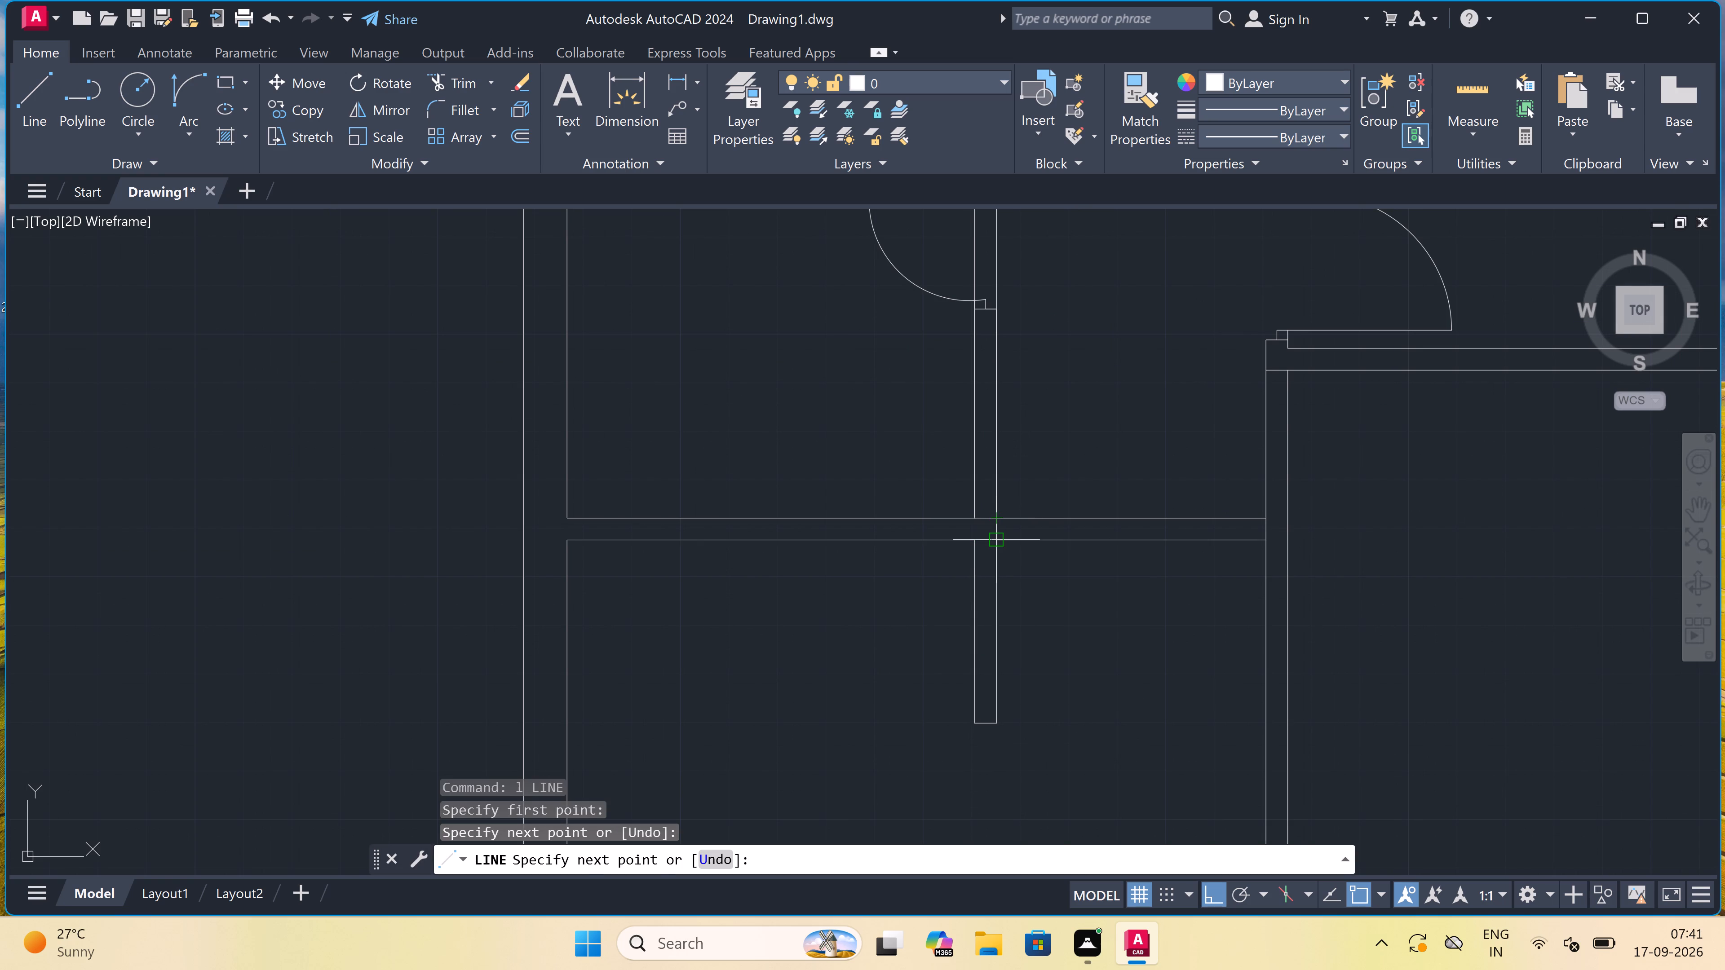
pyautogui.click(1002, 538)
pyautogui.press('Escape')
# Trim away both faces of the lower horizontal partition between the vertical partition and the right wall.
pyautogui.press('t')
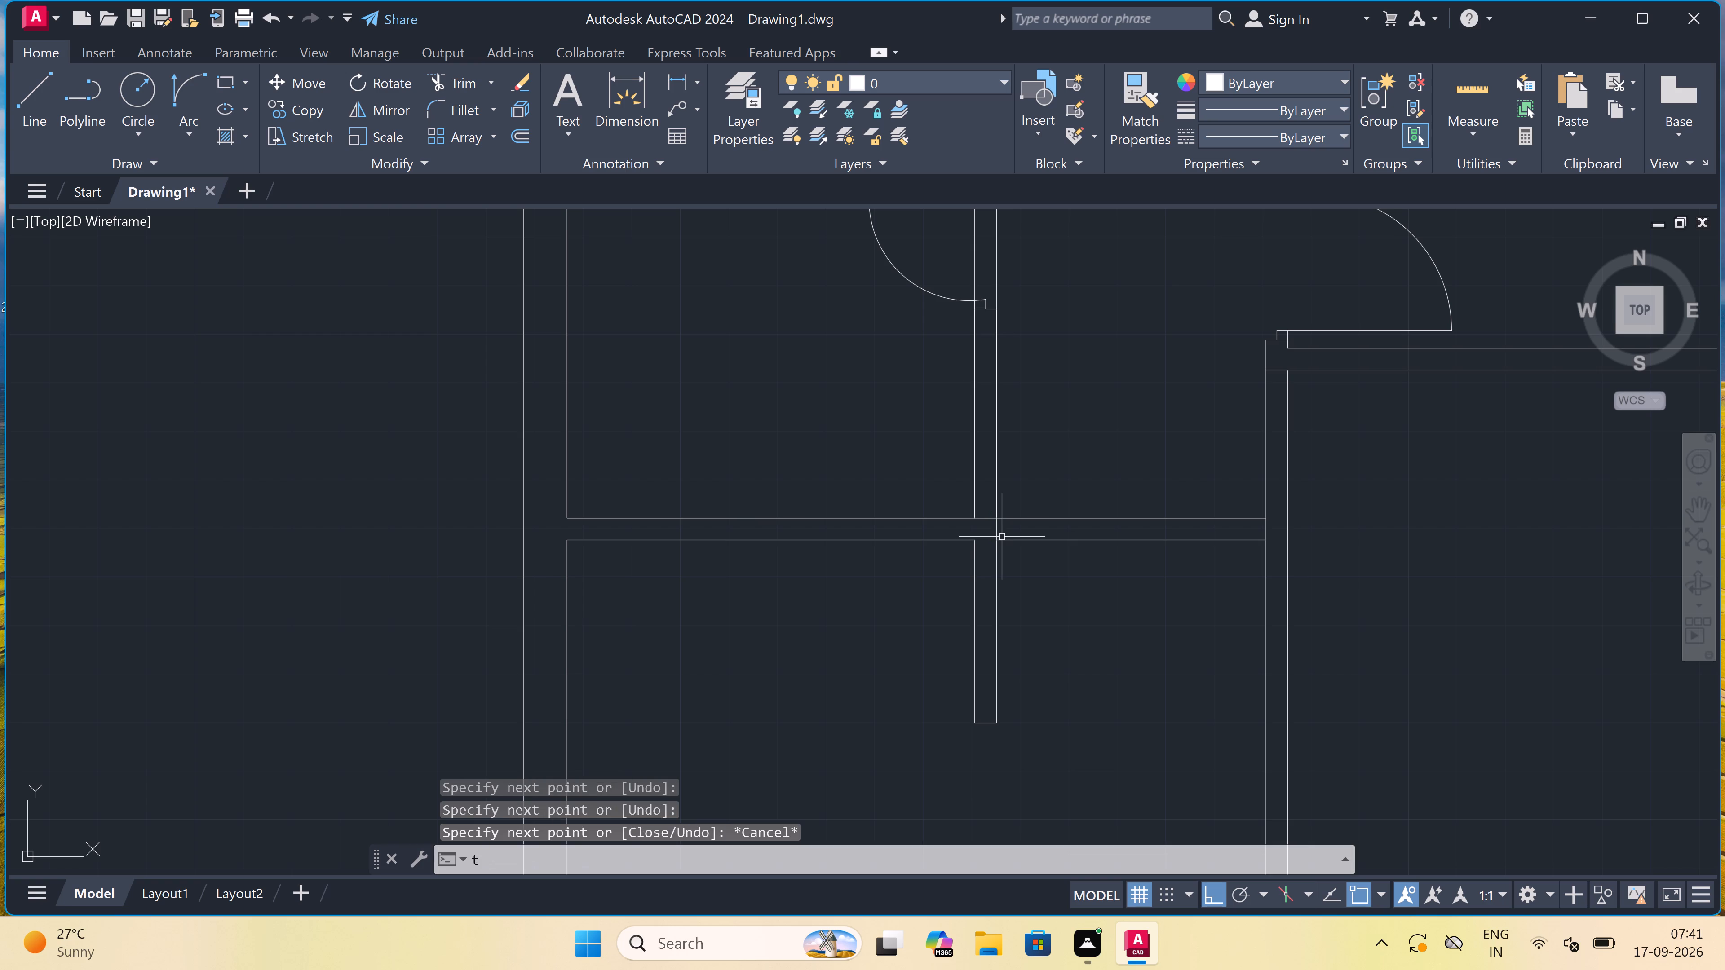
pyautogui.press('r')
pyautogui.press('space')
pyautogui.moveTo(1063, 559); pyautogui.dragTo(1059, 556)
pyautogui.click(1044, 507)
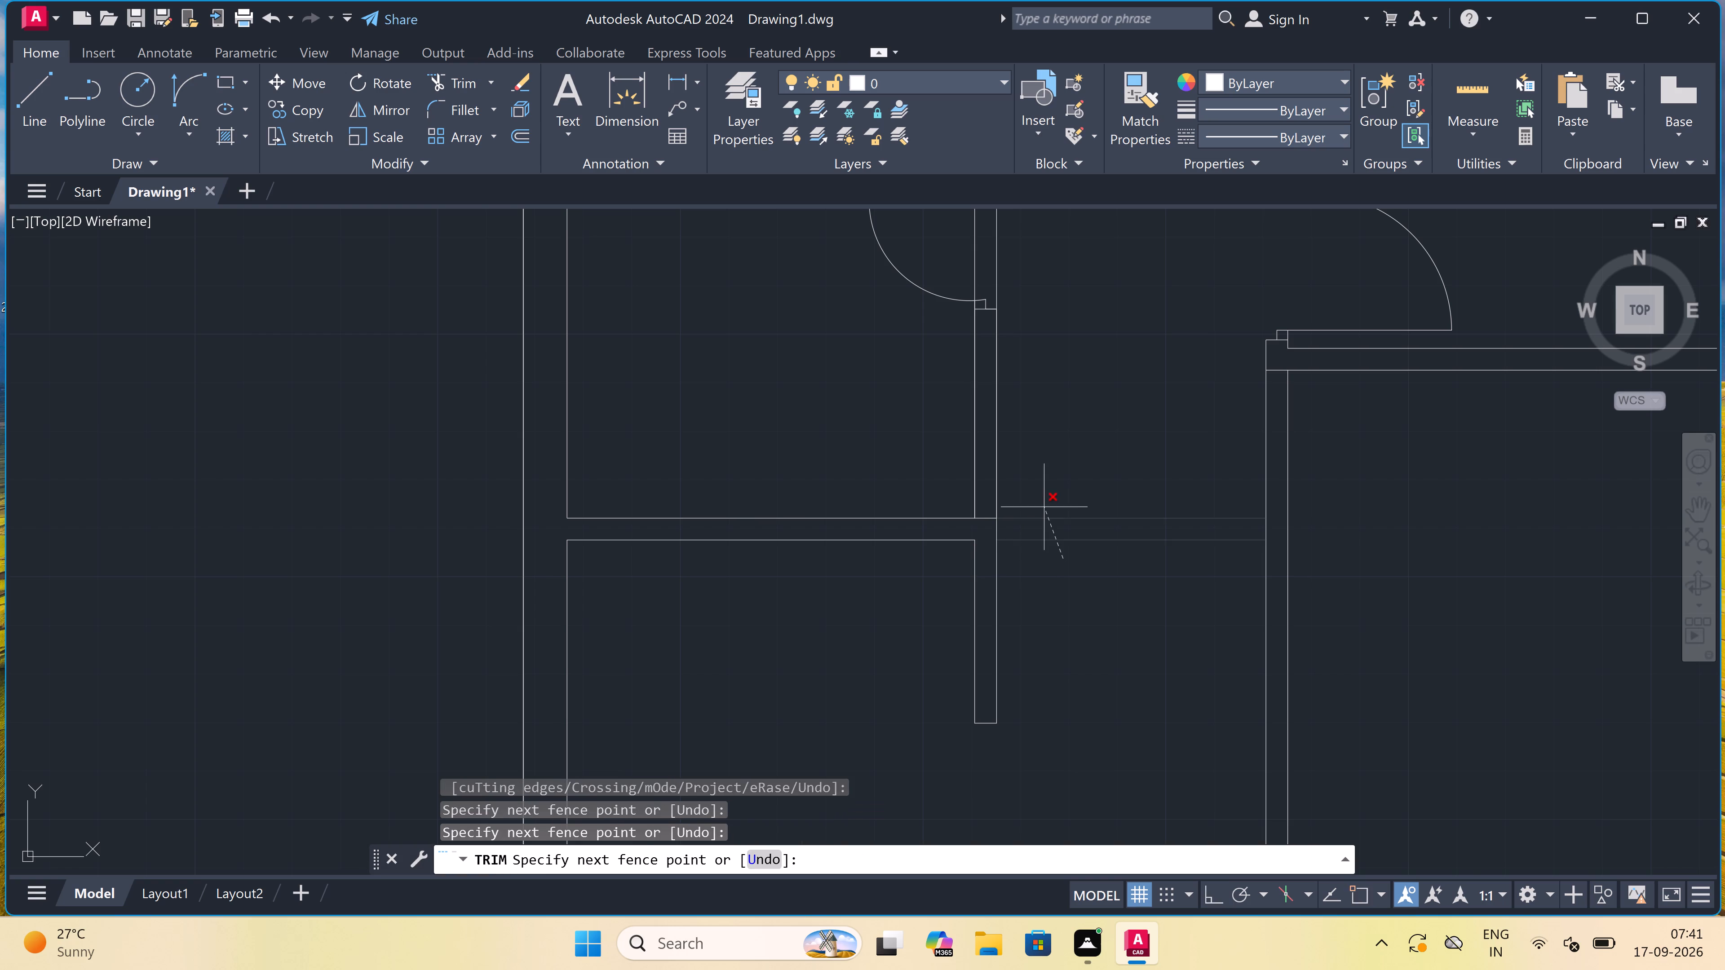
# Trim the upper face of the upper horizontal partition where it crosses the vertical partition.
pyautogui.scroll(-6, 1048, 505)
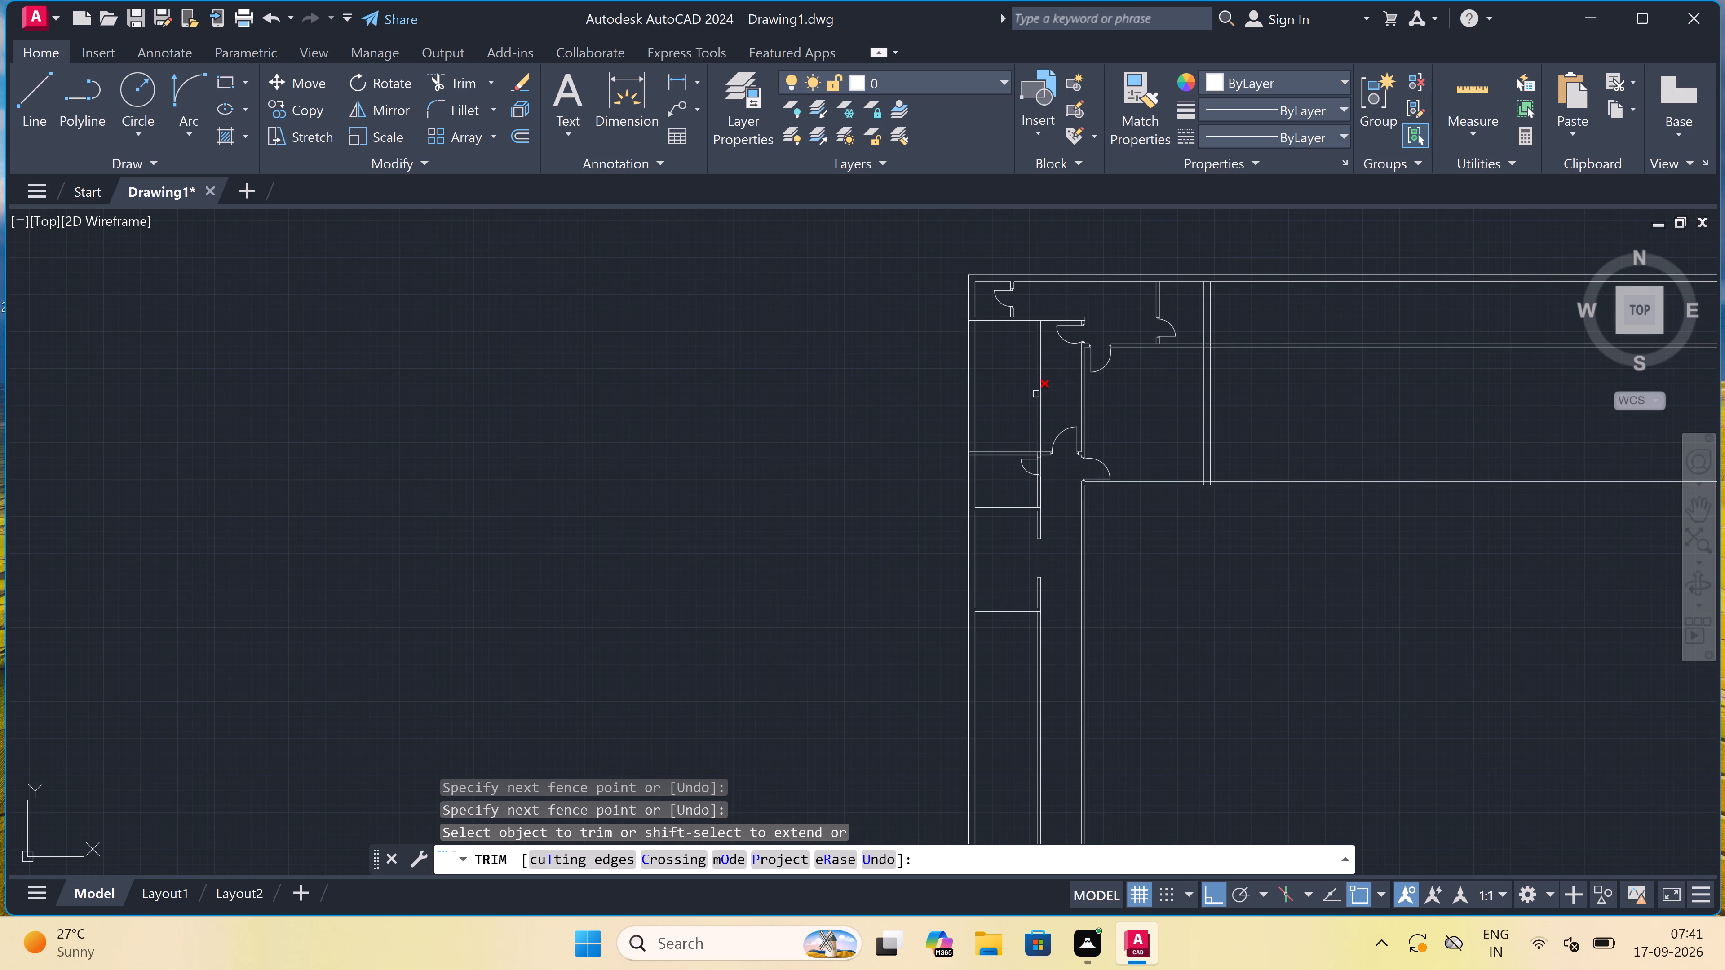
pyautogui.scroll(4, 1031, 385)
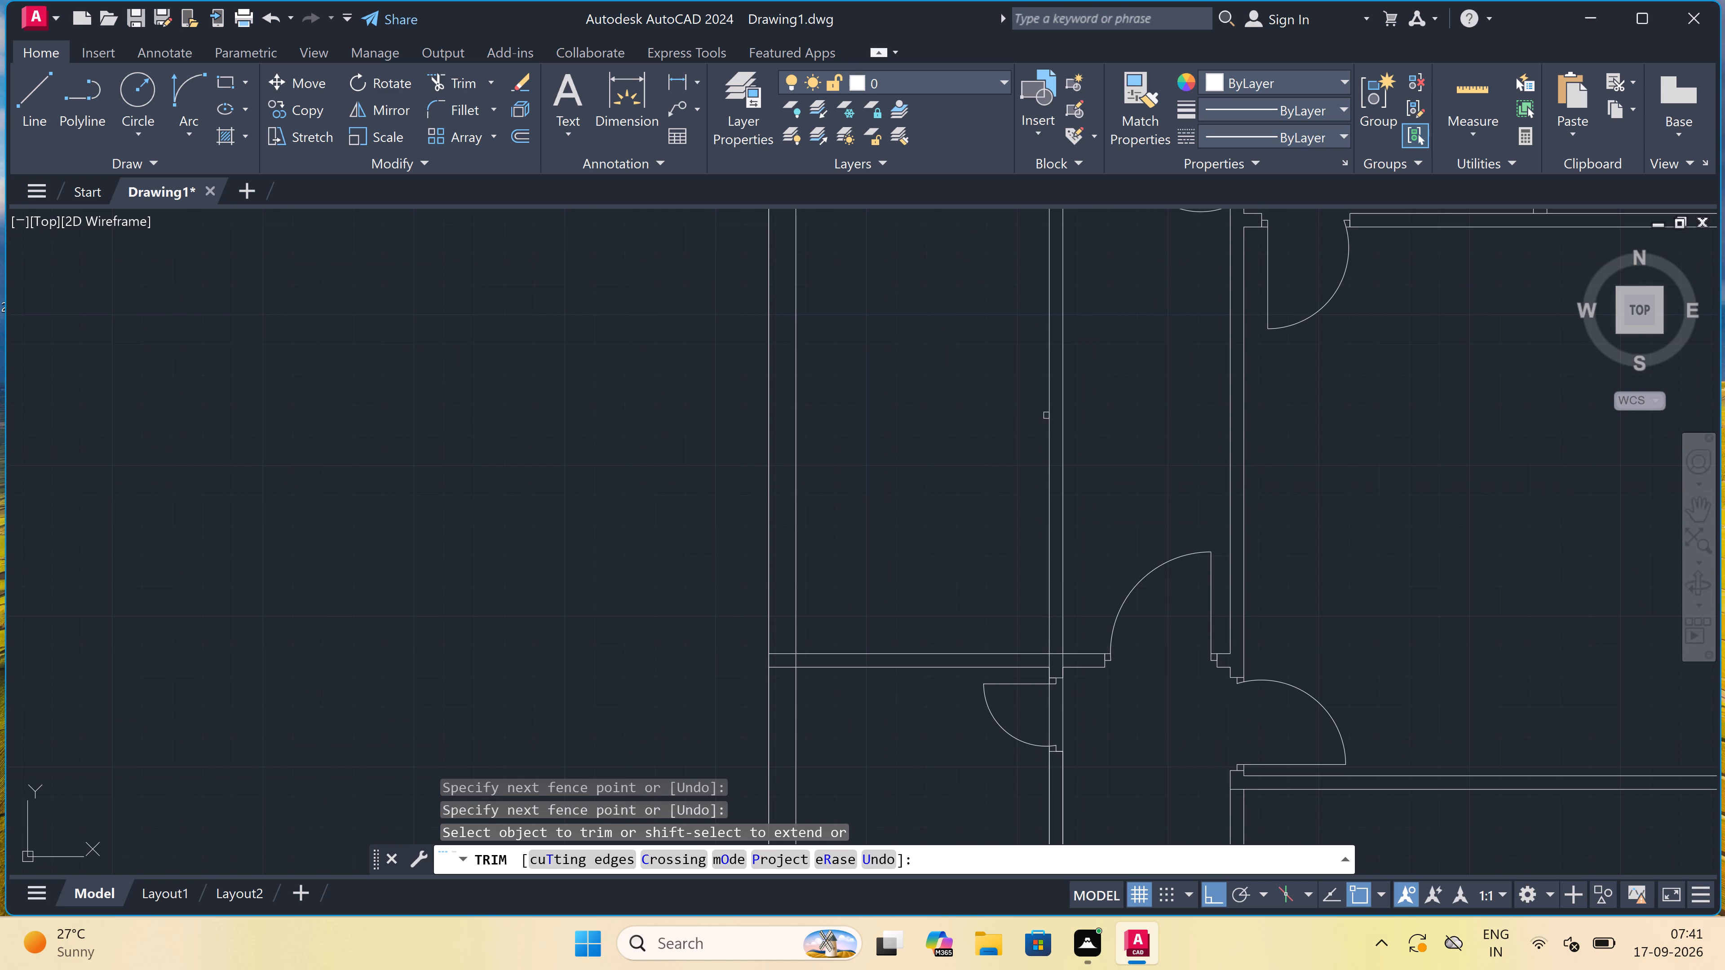
pyautogui.moveTo(1045, 726); pyautogui.dragTo(1044, 735)
pyautogui.click(1091, 714)
pyautogui.scroll(-2, 1028, 554)
pyautogui.scroll(1, 1031, 599)
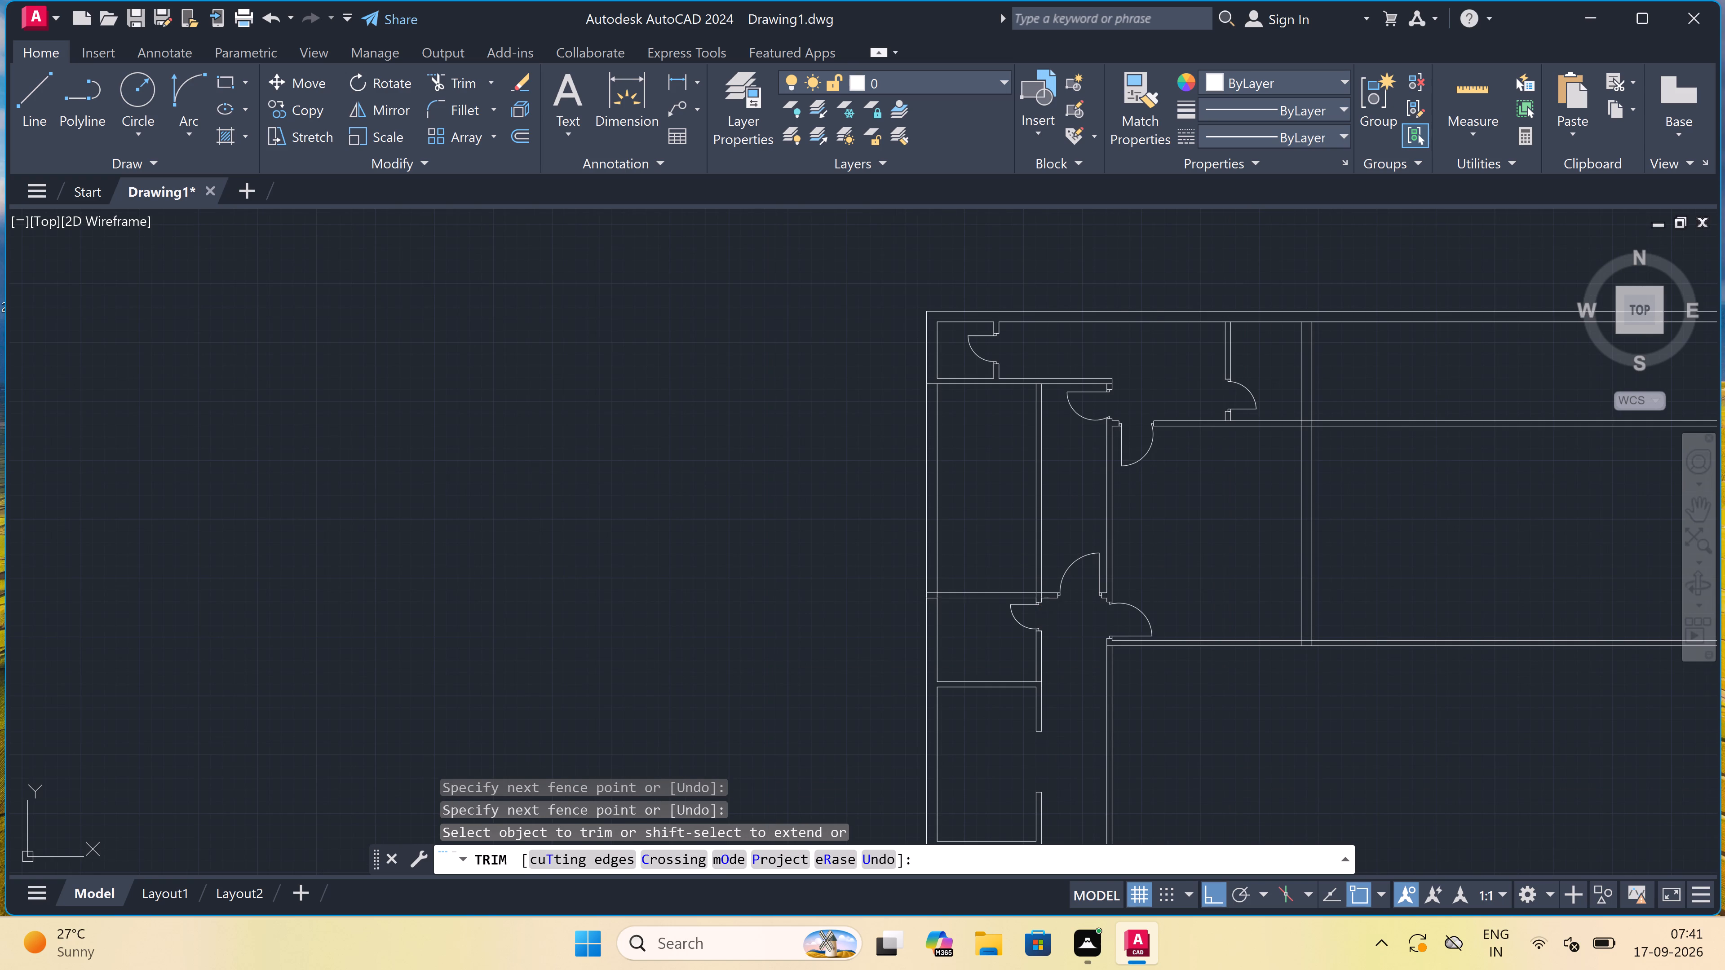
pyautogui.scroll(2, 1031, 599)
pyautogui.click(1054, 579)
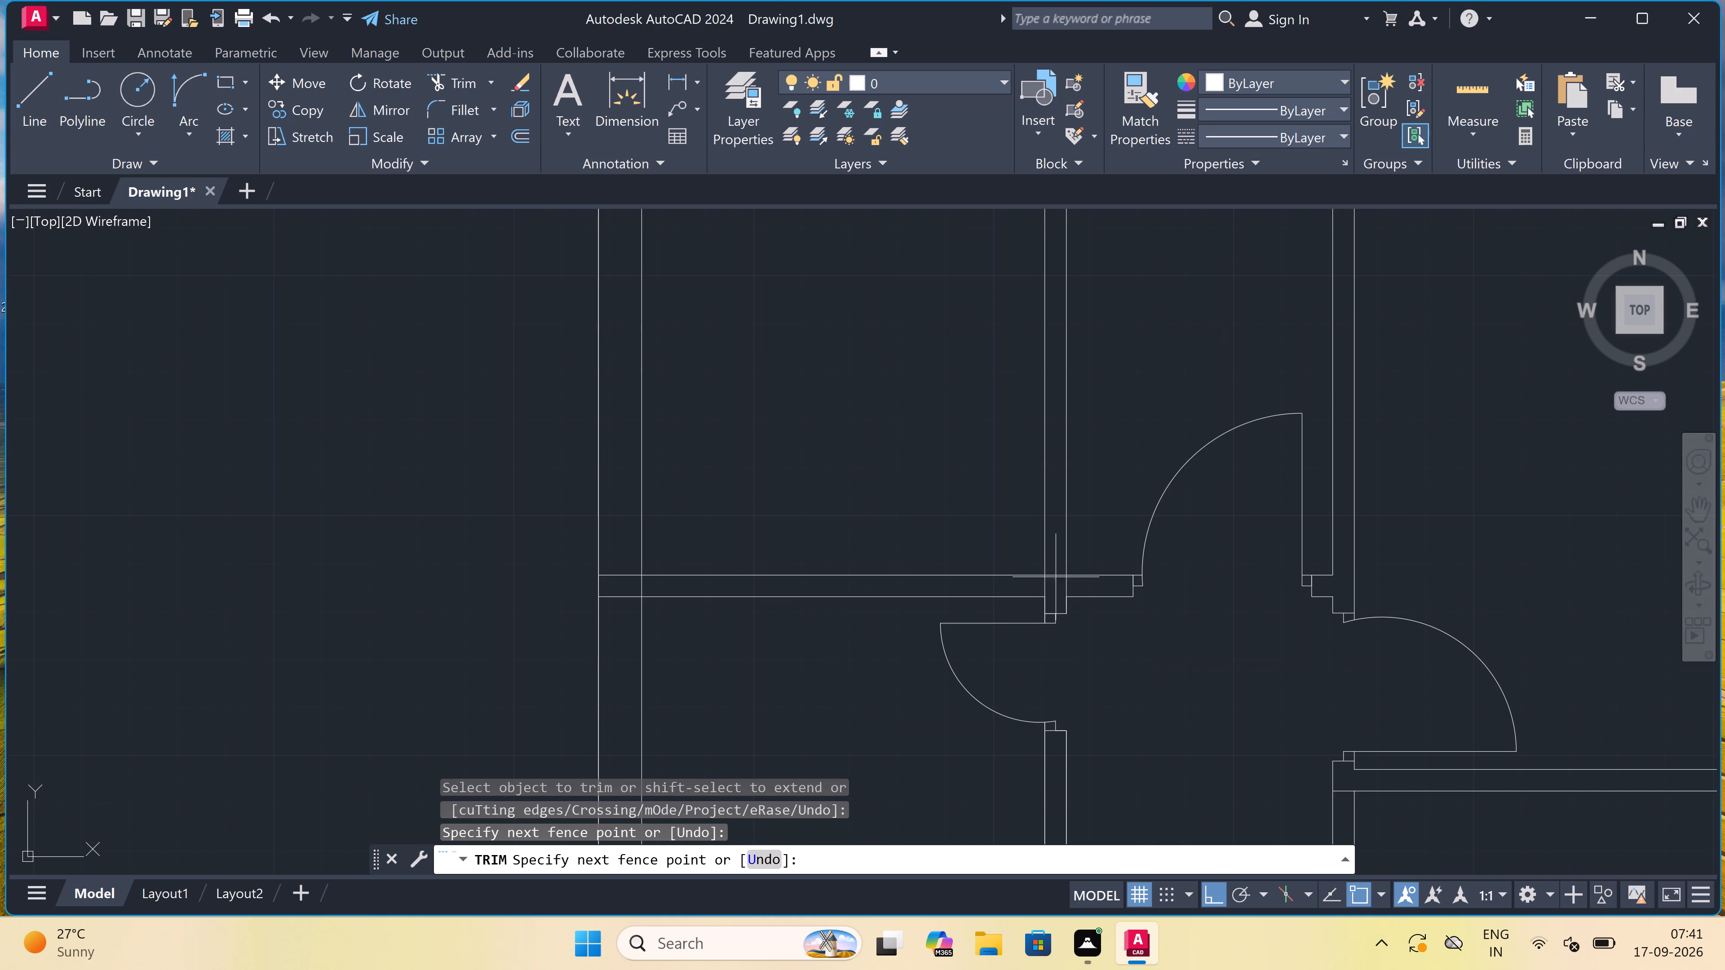
pyautogui.click(1053, 566)
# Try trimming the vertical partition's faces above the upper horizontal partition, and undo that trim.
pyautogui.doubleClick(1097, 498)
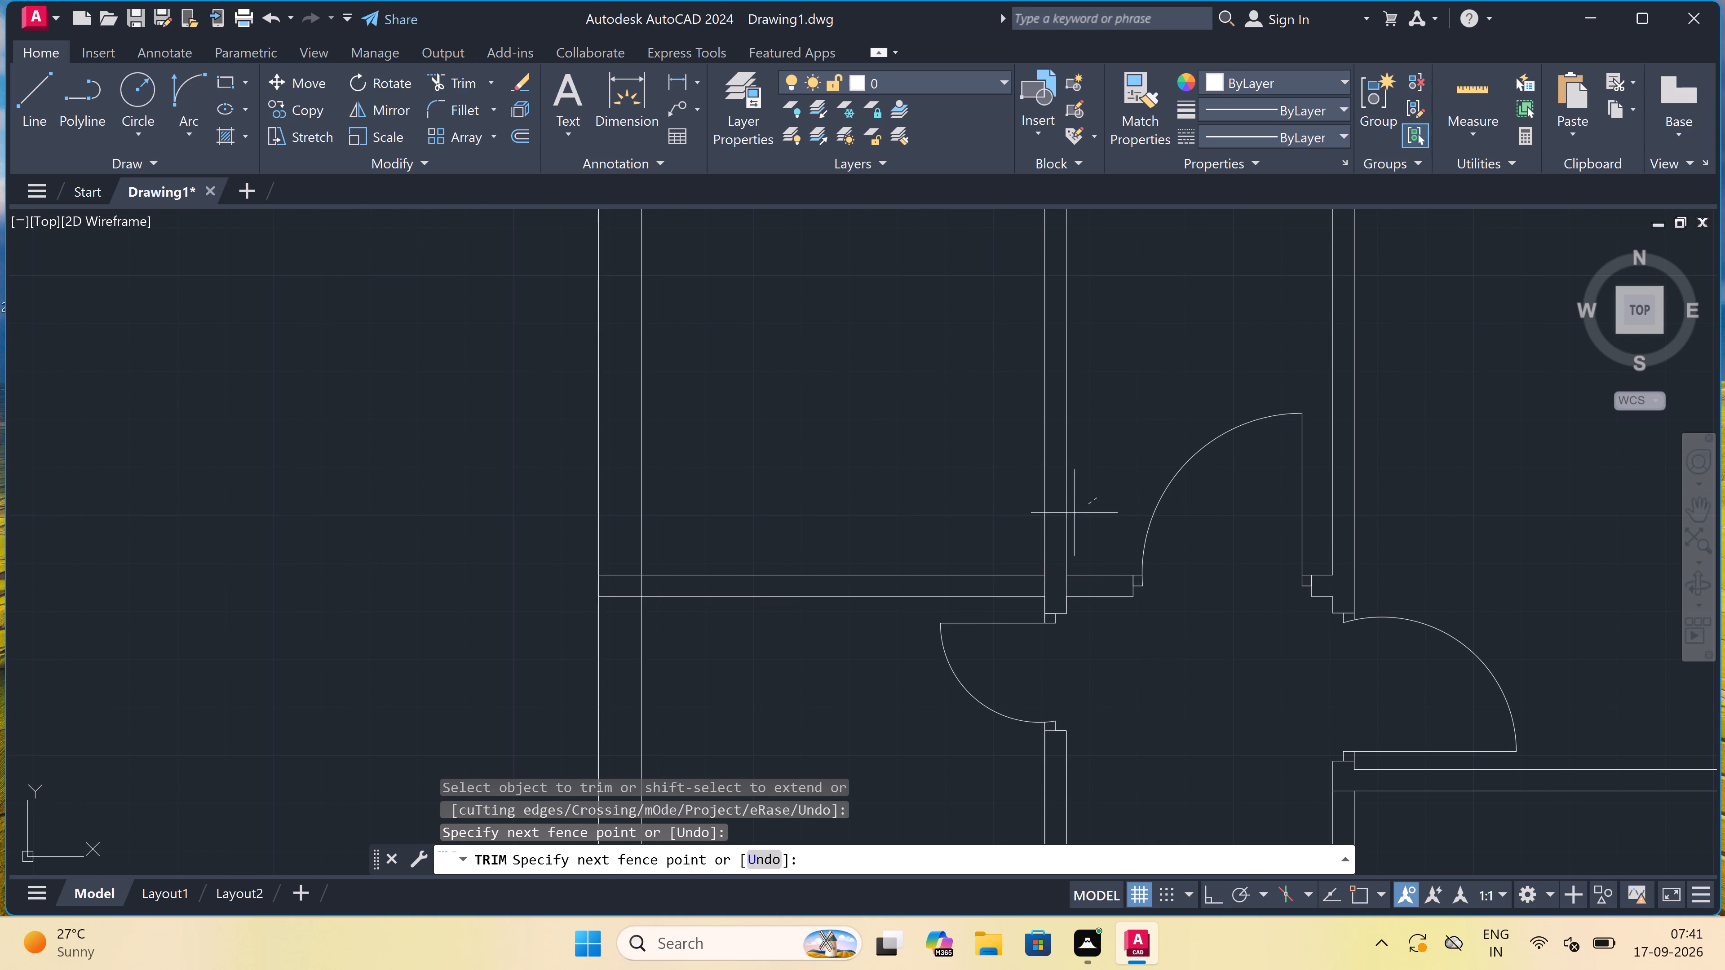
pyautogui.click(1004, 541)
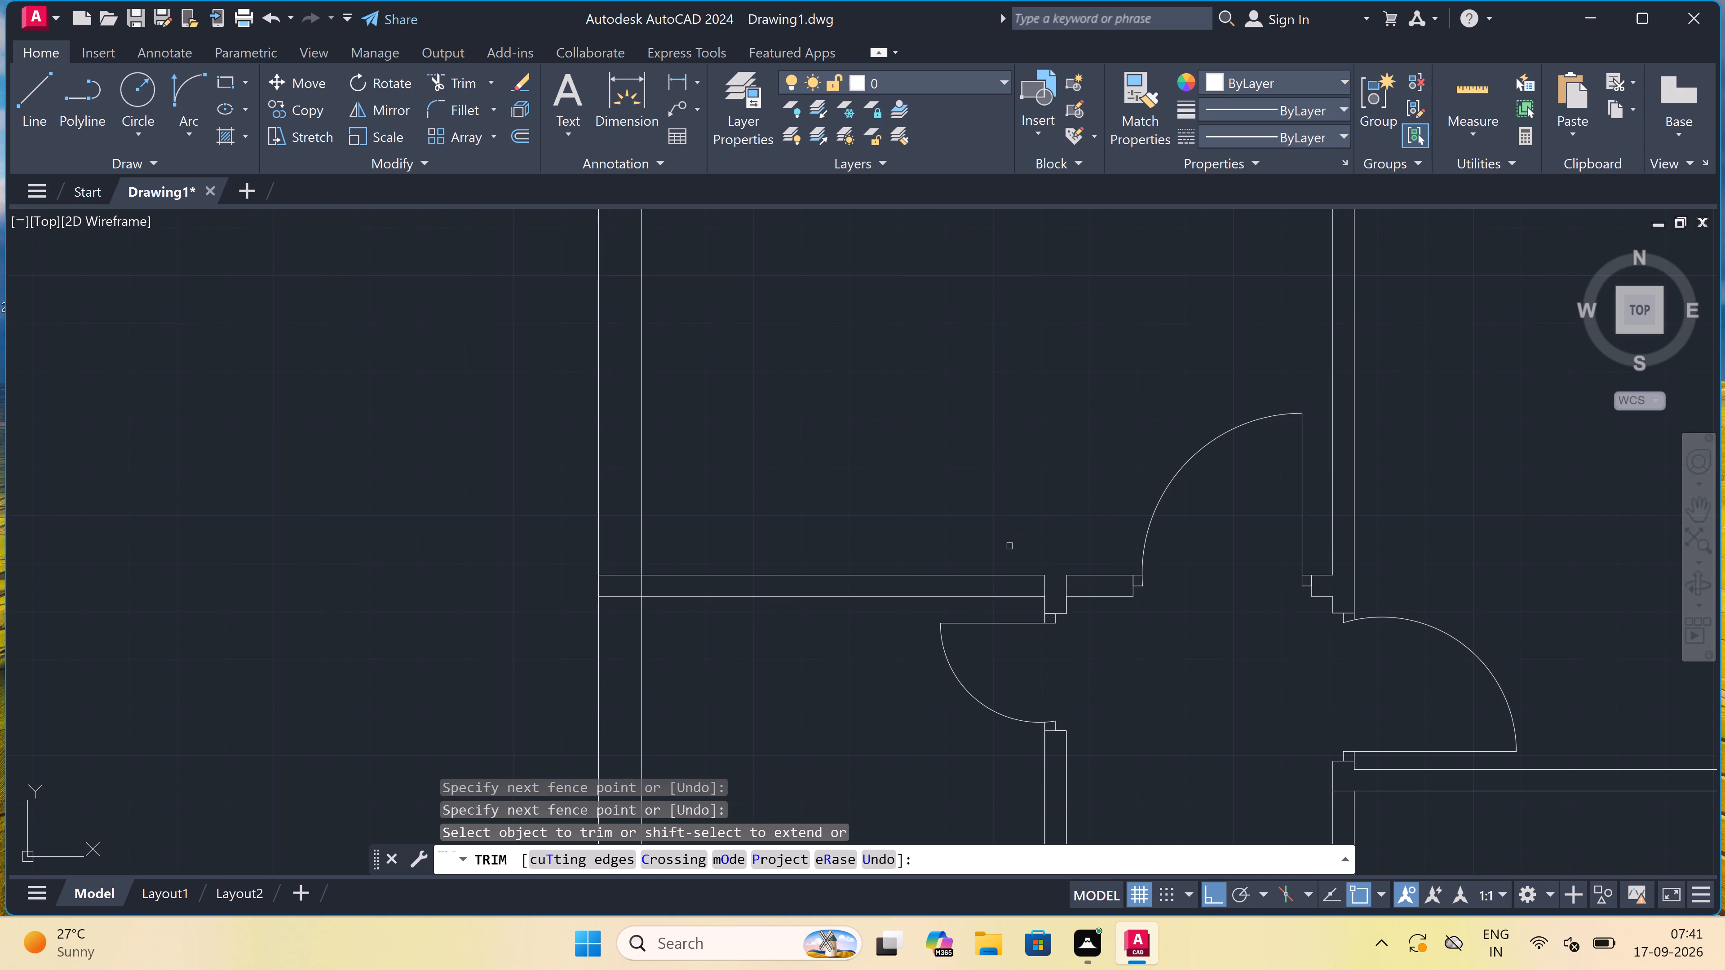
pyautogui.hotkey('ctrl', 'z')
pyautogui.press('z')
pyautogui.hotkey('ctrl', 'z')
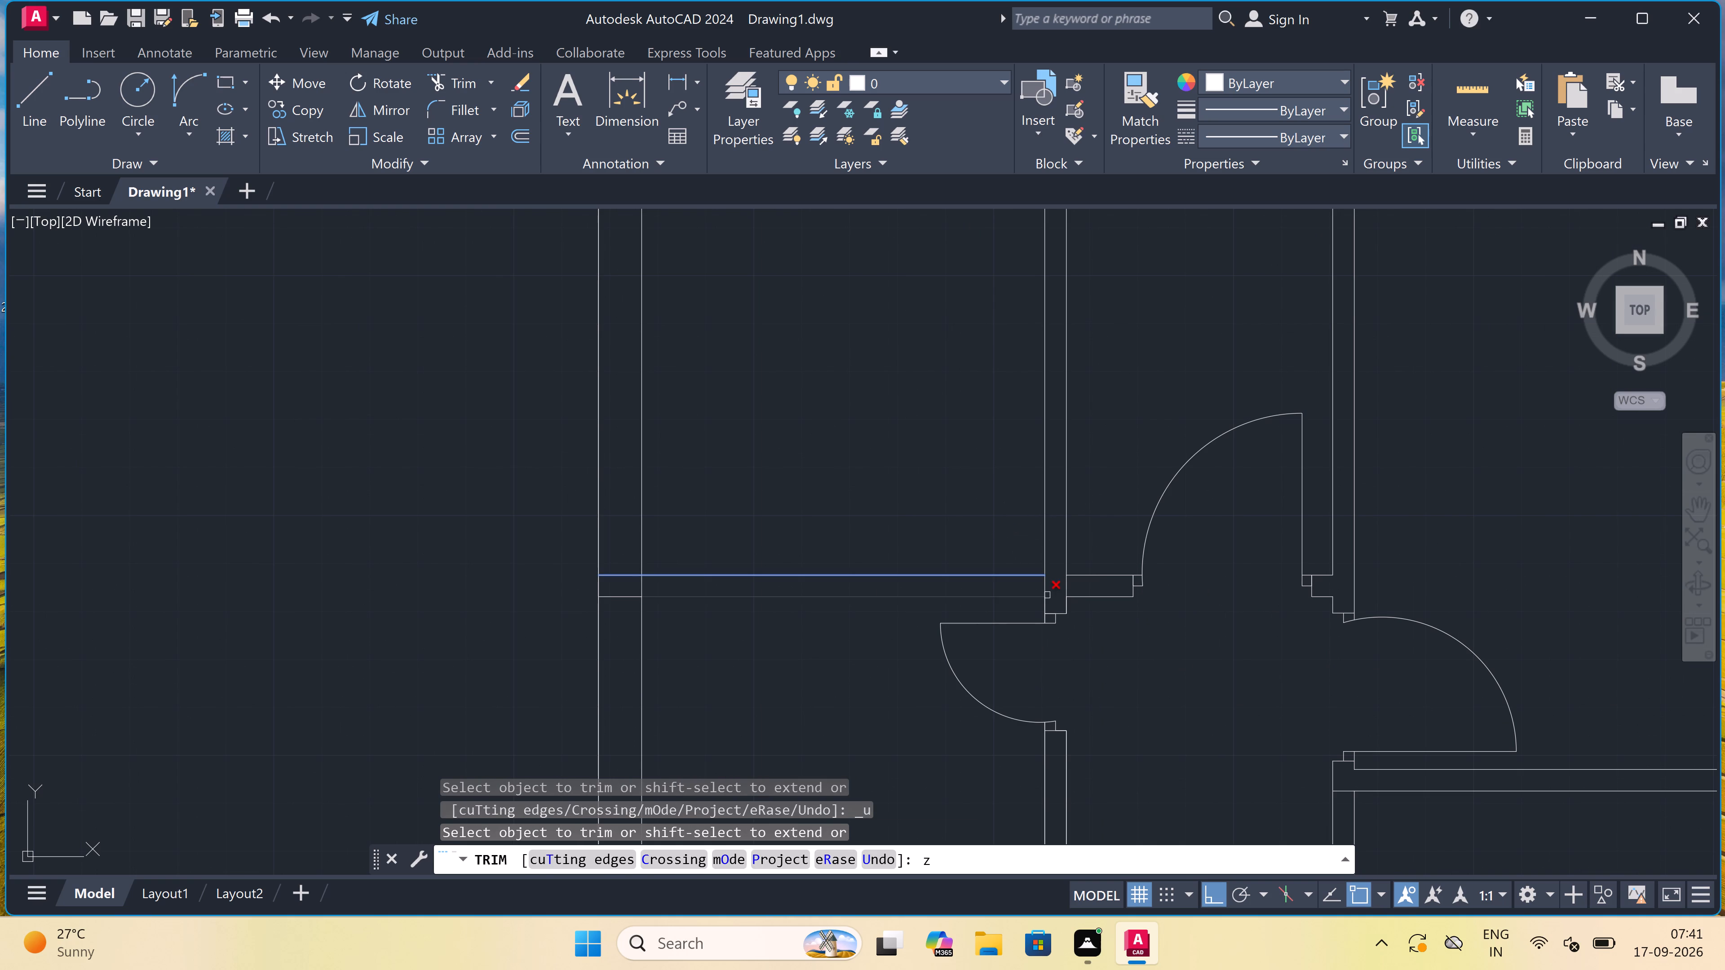
# Trim the vertical partition's two faces inside its junction with the upper horizontal partition.
pyautogui.keyDown('ctrl'); pyautogui.scroll(2, 1048, 591); pyautogui.keyUp('ctrl')
pyautogui.click(1128, 573)
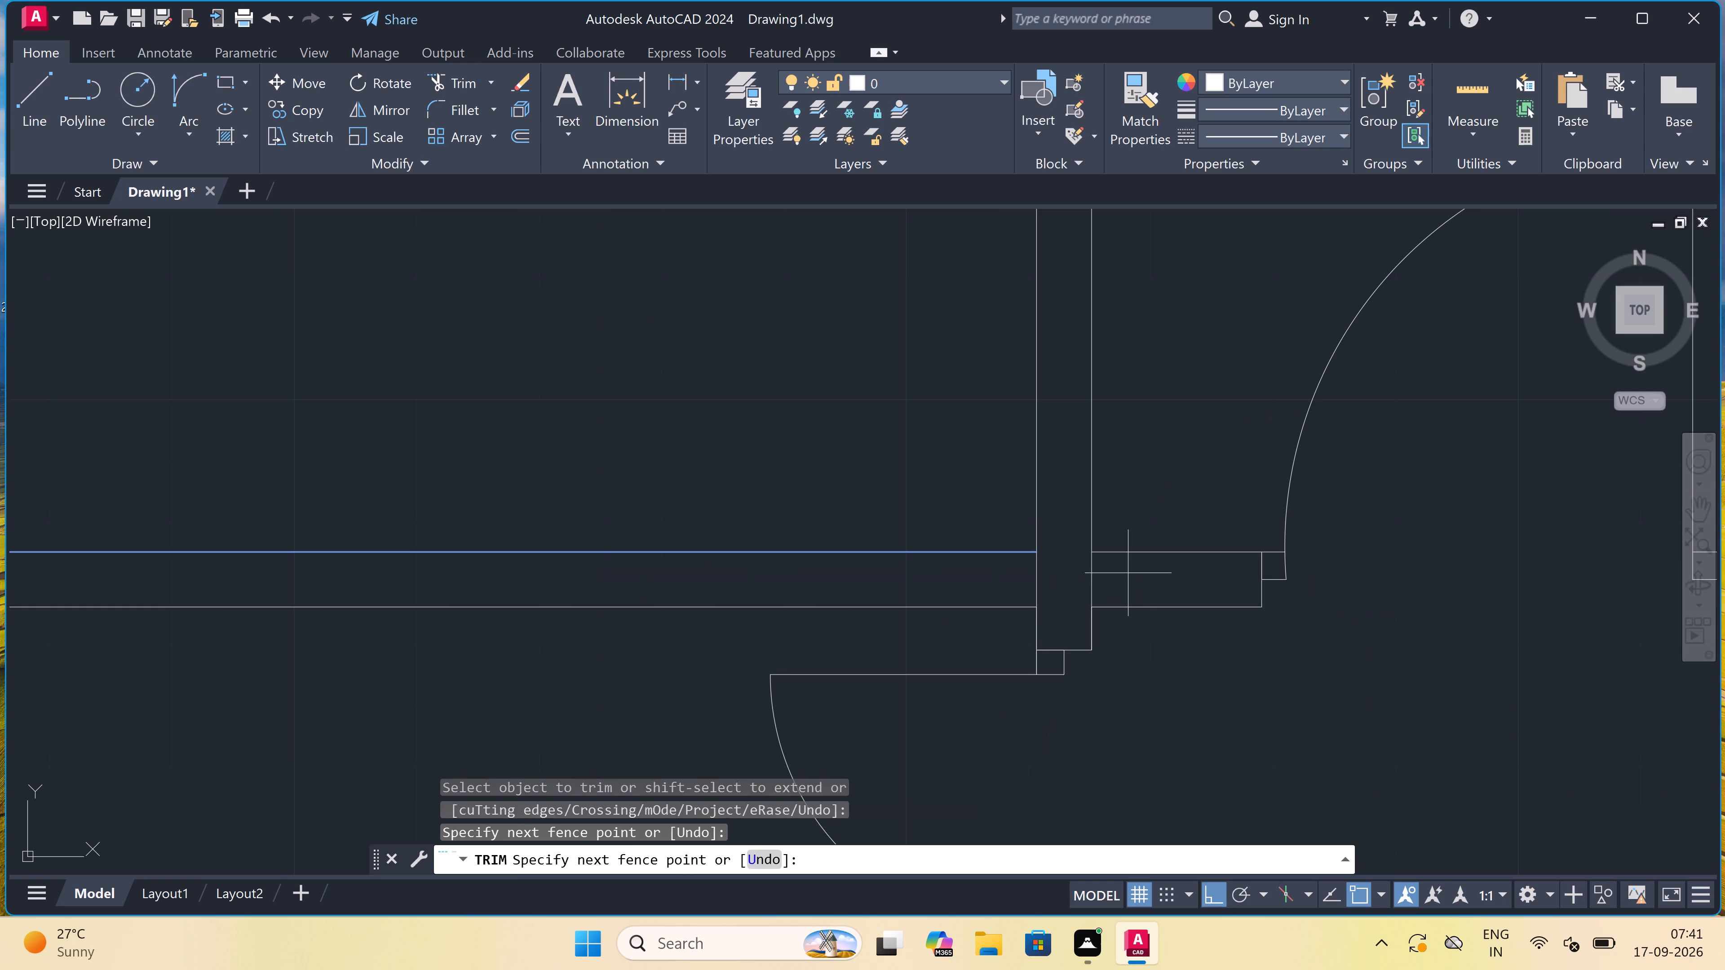
pyautogui.keyDown('ctrl'); pyautogui.click(996, 592); pyautogui.keyUp('ctrl')
pyautogui.keyDown('ctrl'); pyautogui.click(1144, 578); pyautogui.keyUp('ctrl')
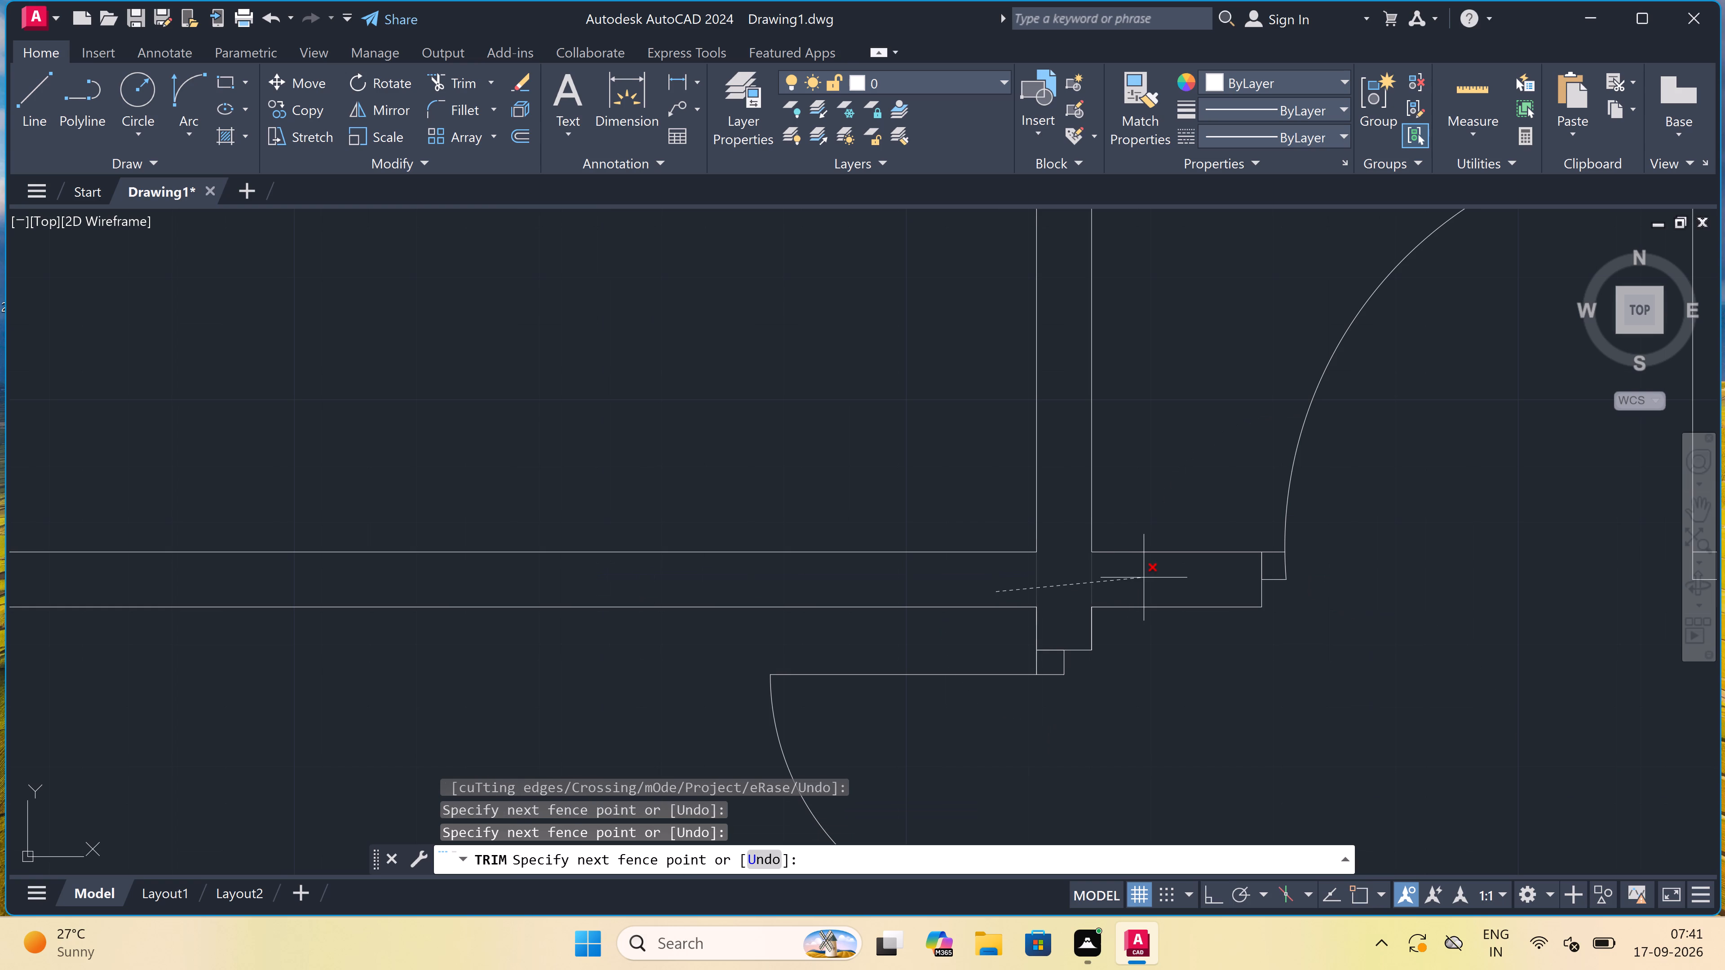
# Trim away both faces of the vertical partition above the upper horizontal partition.
pyautogui.keyDown('ctrl'); pyautogui.moveTo(1107, 519); pyautogui.dragTo(1099, 515); pyautogui.keyUp('ctrl')
pyautogui.keyDown('ctrl'); pyautogui.click(950, 511); pyautogui.keyUp('ctrl')
pyautogui.hotkey('ctrl', 'z')
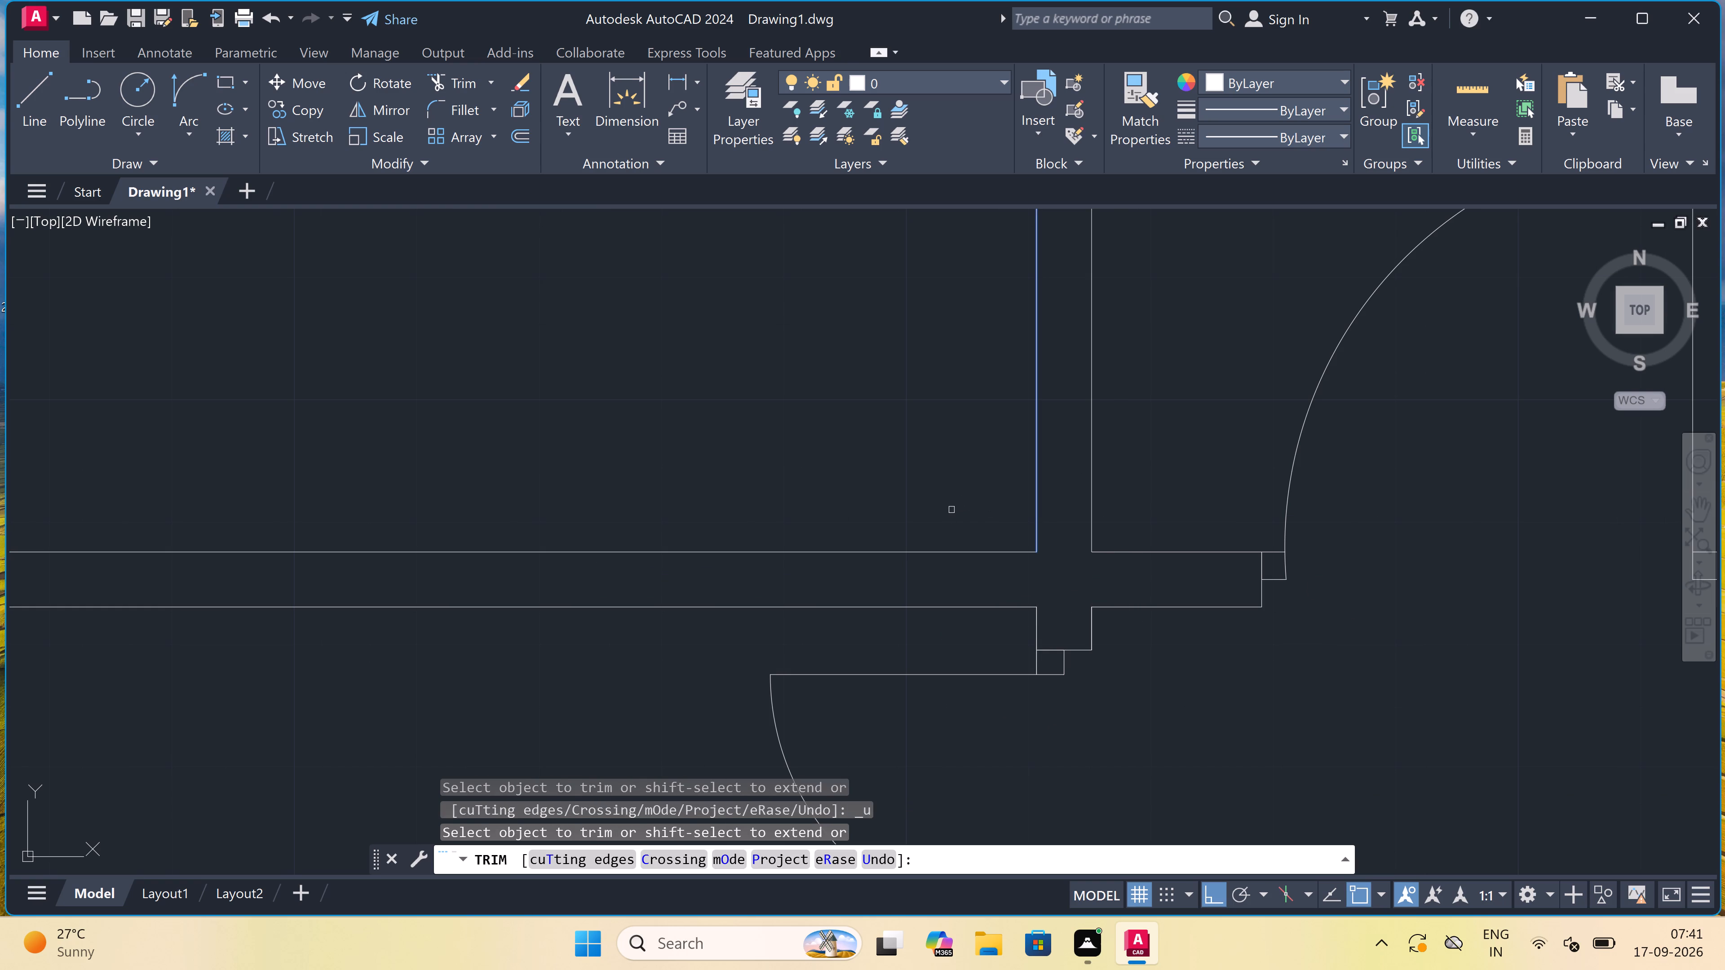
pyautogui.moveTo(967, 509); pyautogui.dragTo(975, 510)
pyautogui.click(1155, 437)
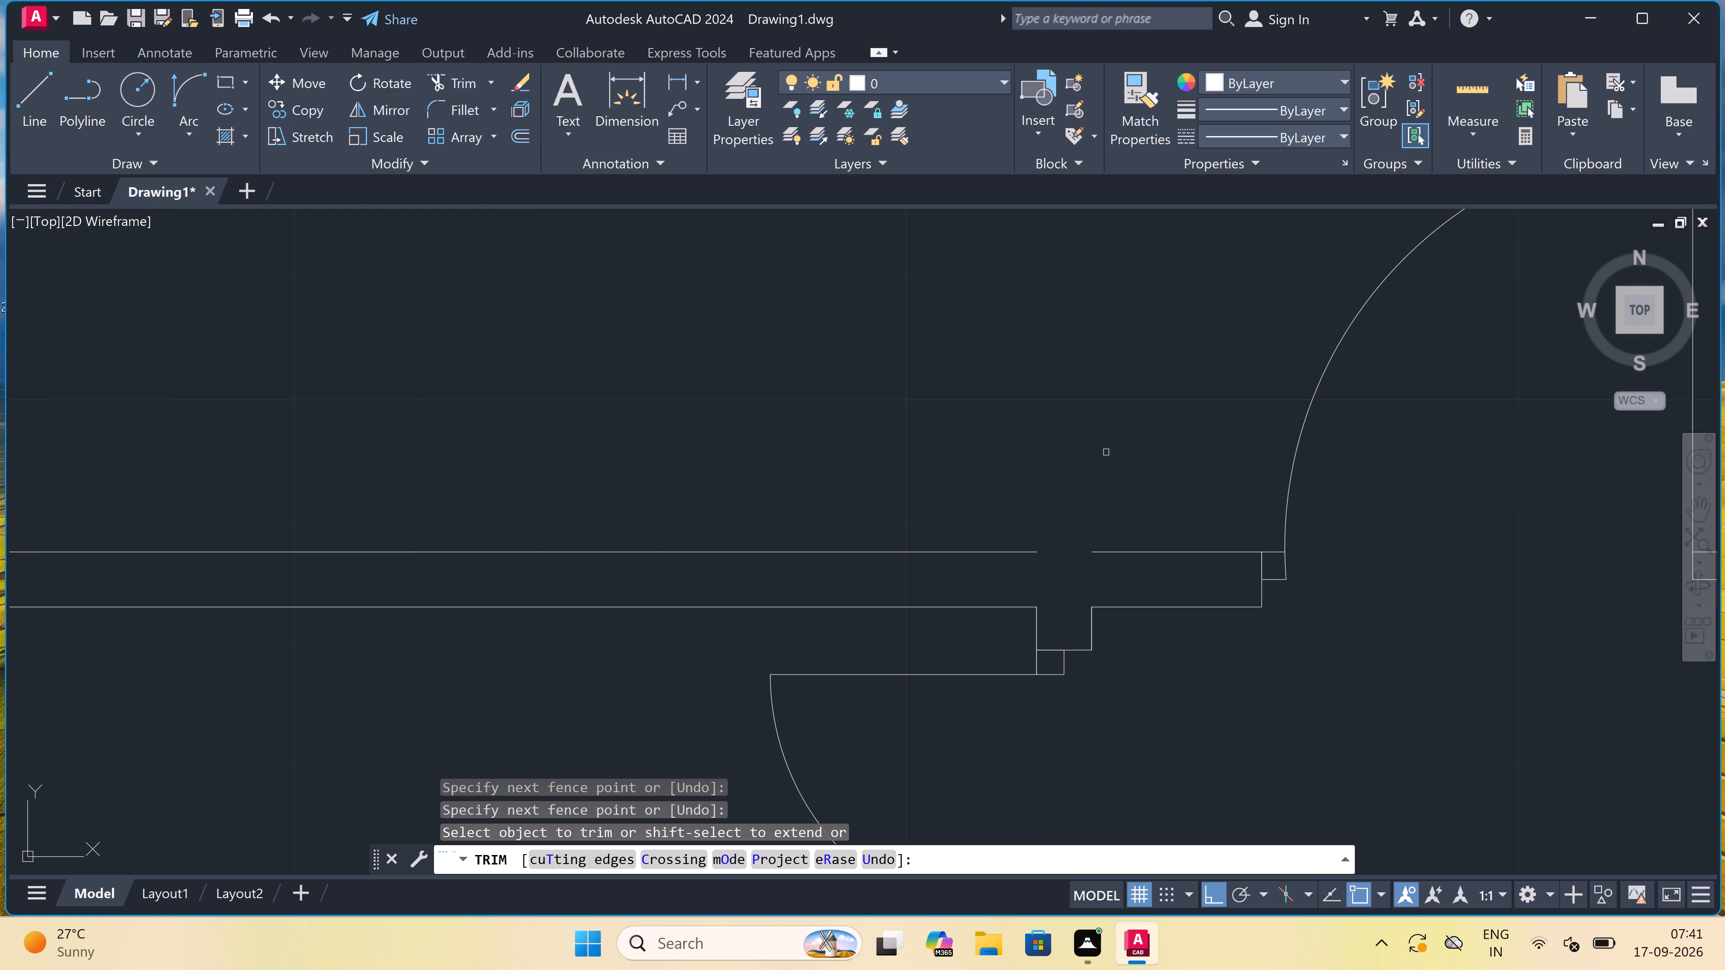
pyautogui.press('Escape')
# Extend the upper face of the upper horizontal partition across the gap toward the door jamb.
pyautogui.write('ex')
pyautogui.press('space')
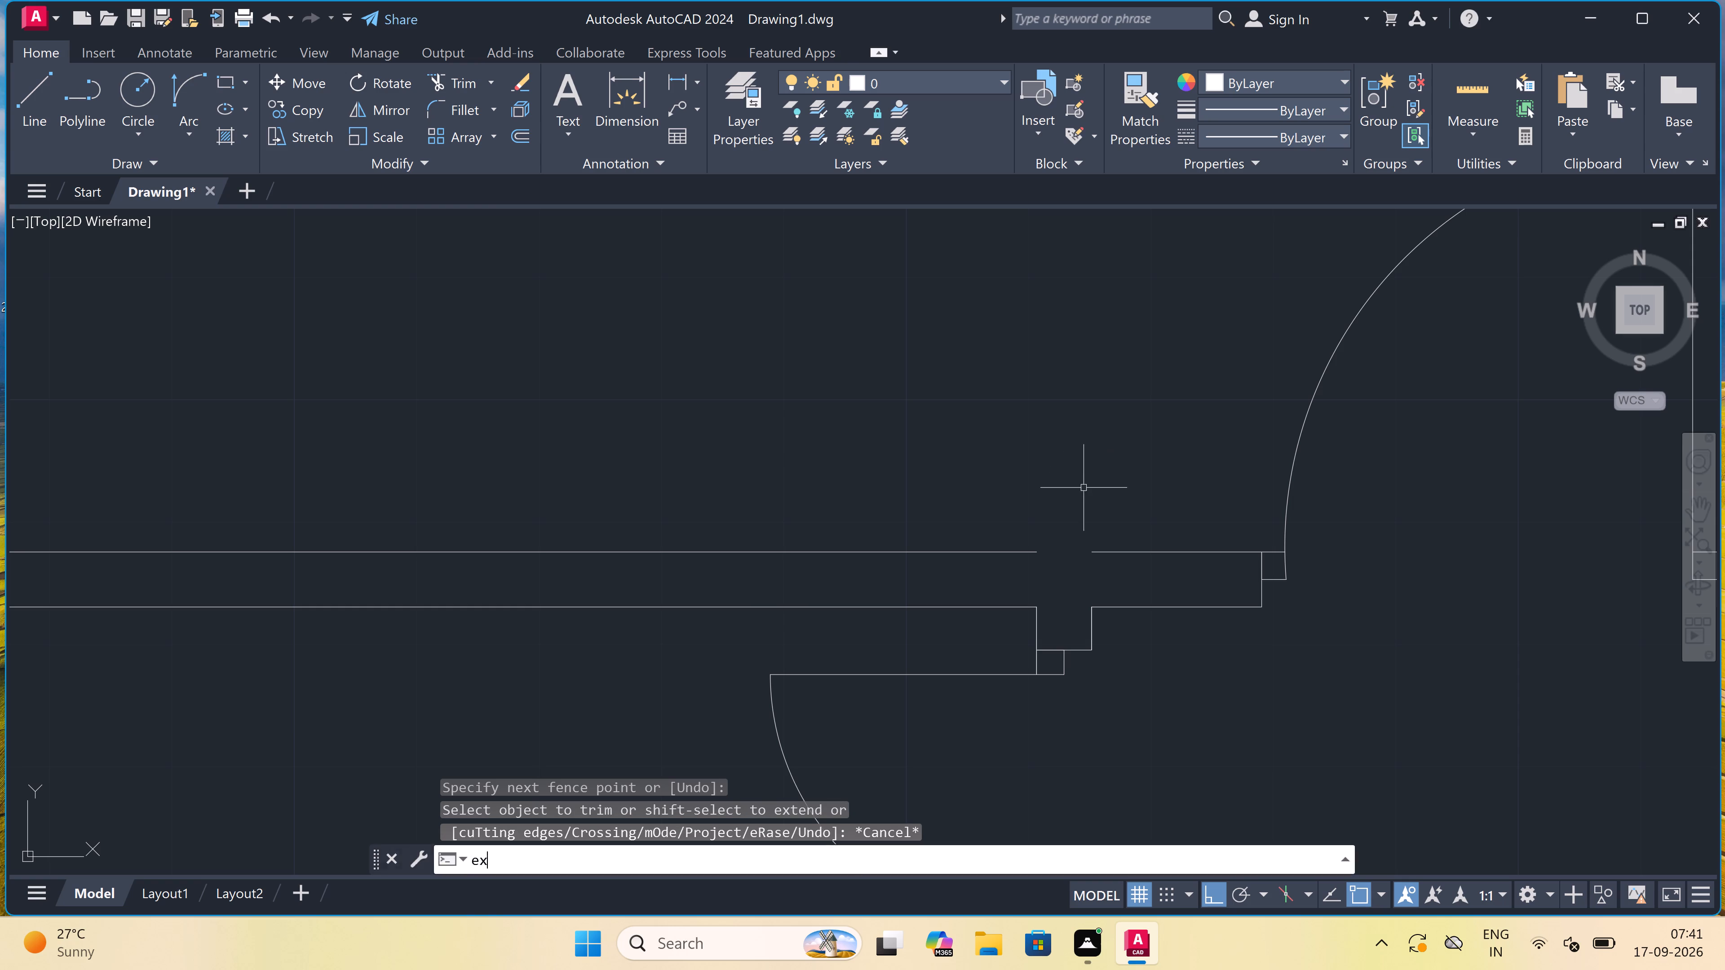
pyautogui.click(1005, 554)
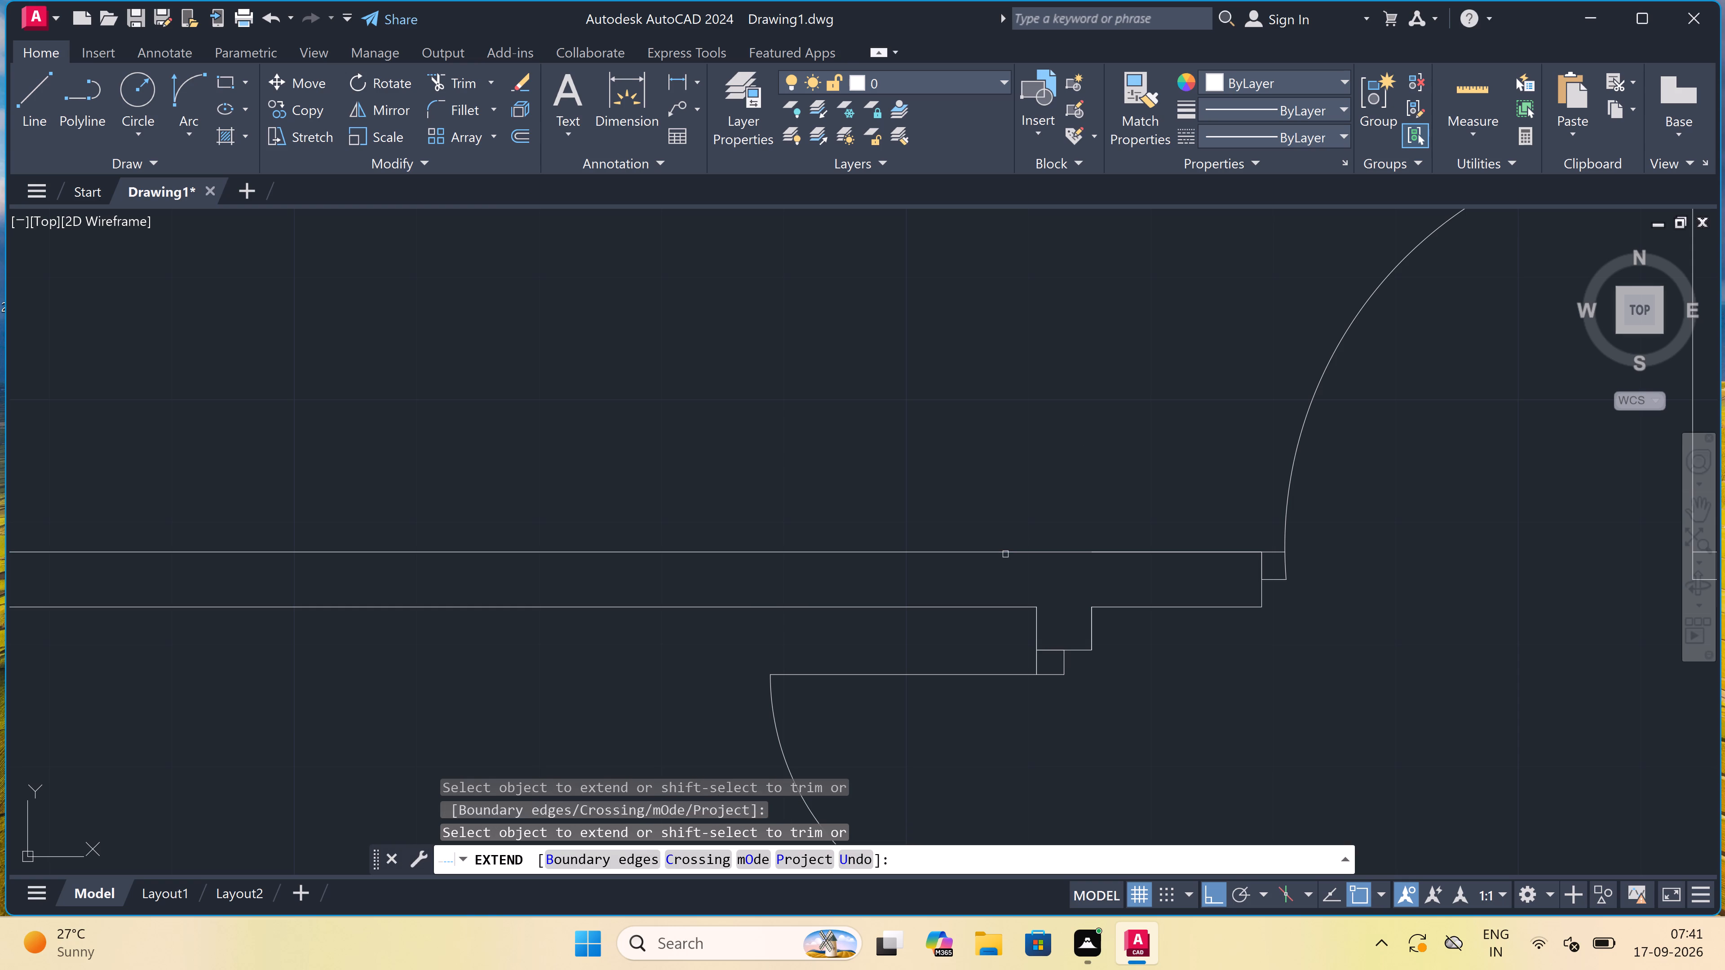
pyautogui.press('Escape')
# Trim the short line crossing the vertical partition at the lower horizontal partition's upper face.
pyautogui.scroll(-8, 991, 481)
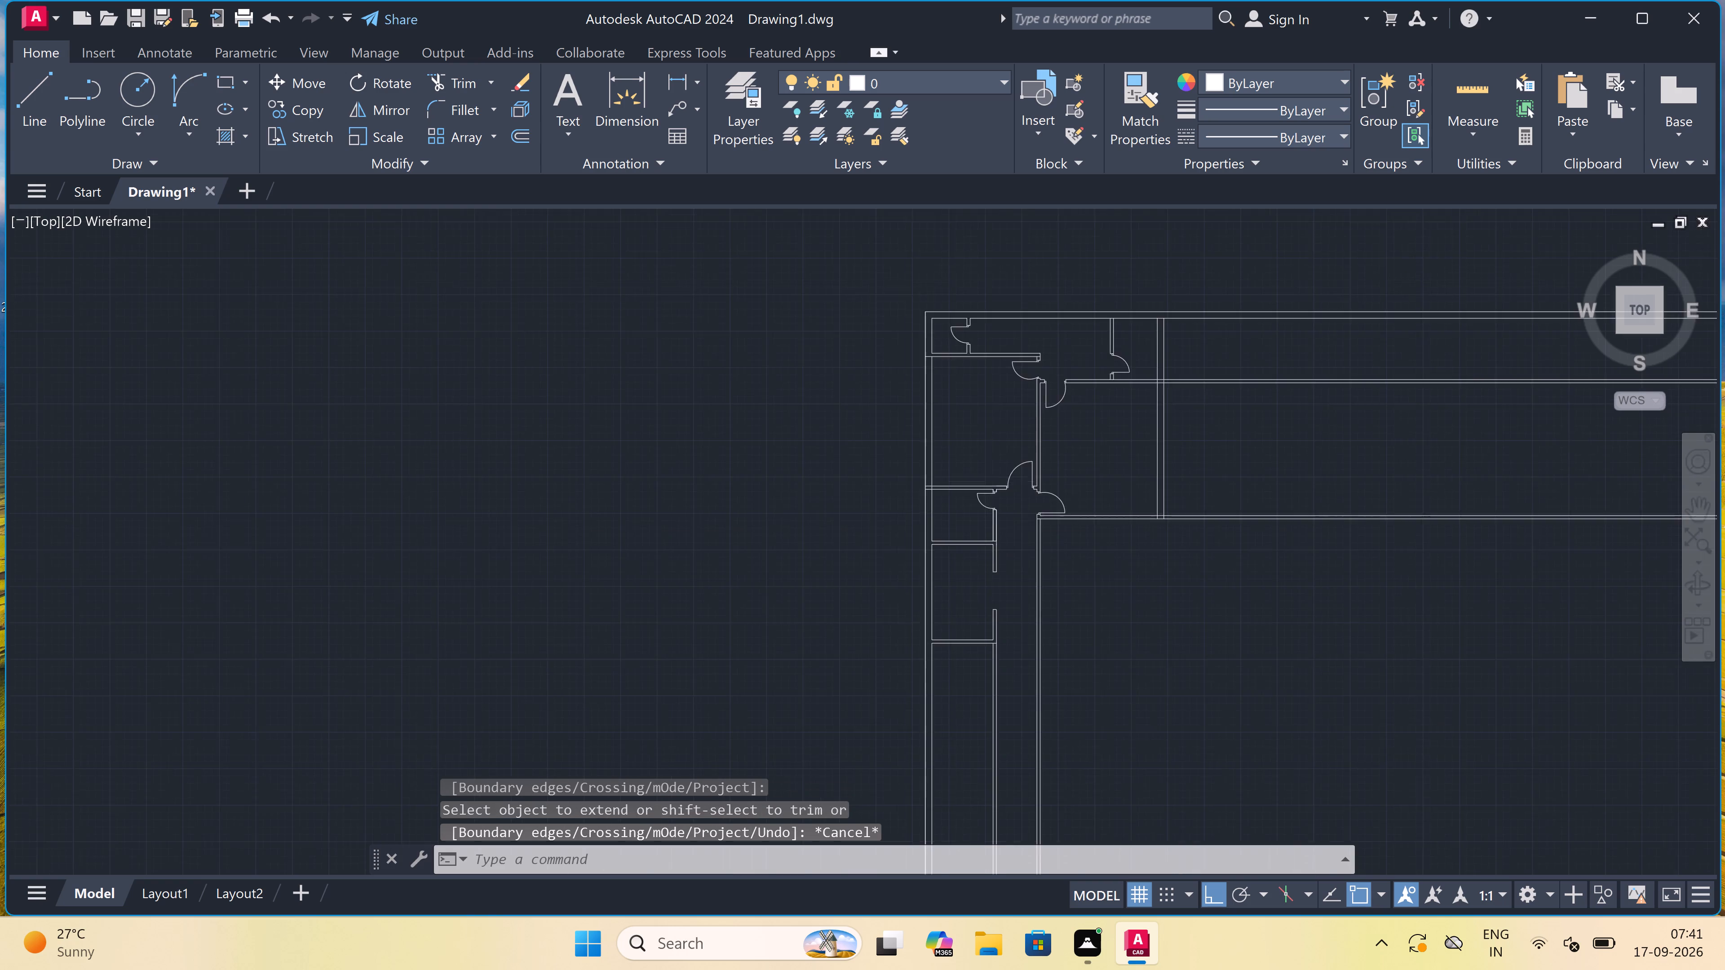
pyautogui.scroll(1, 1000, 586)
pyautogui.scroll(3, 957, 498)
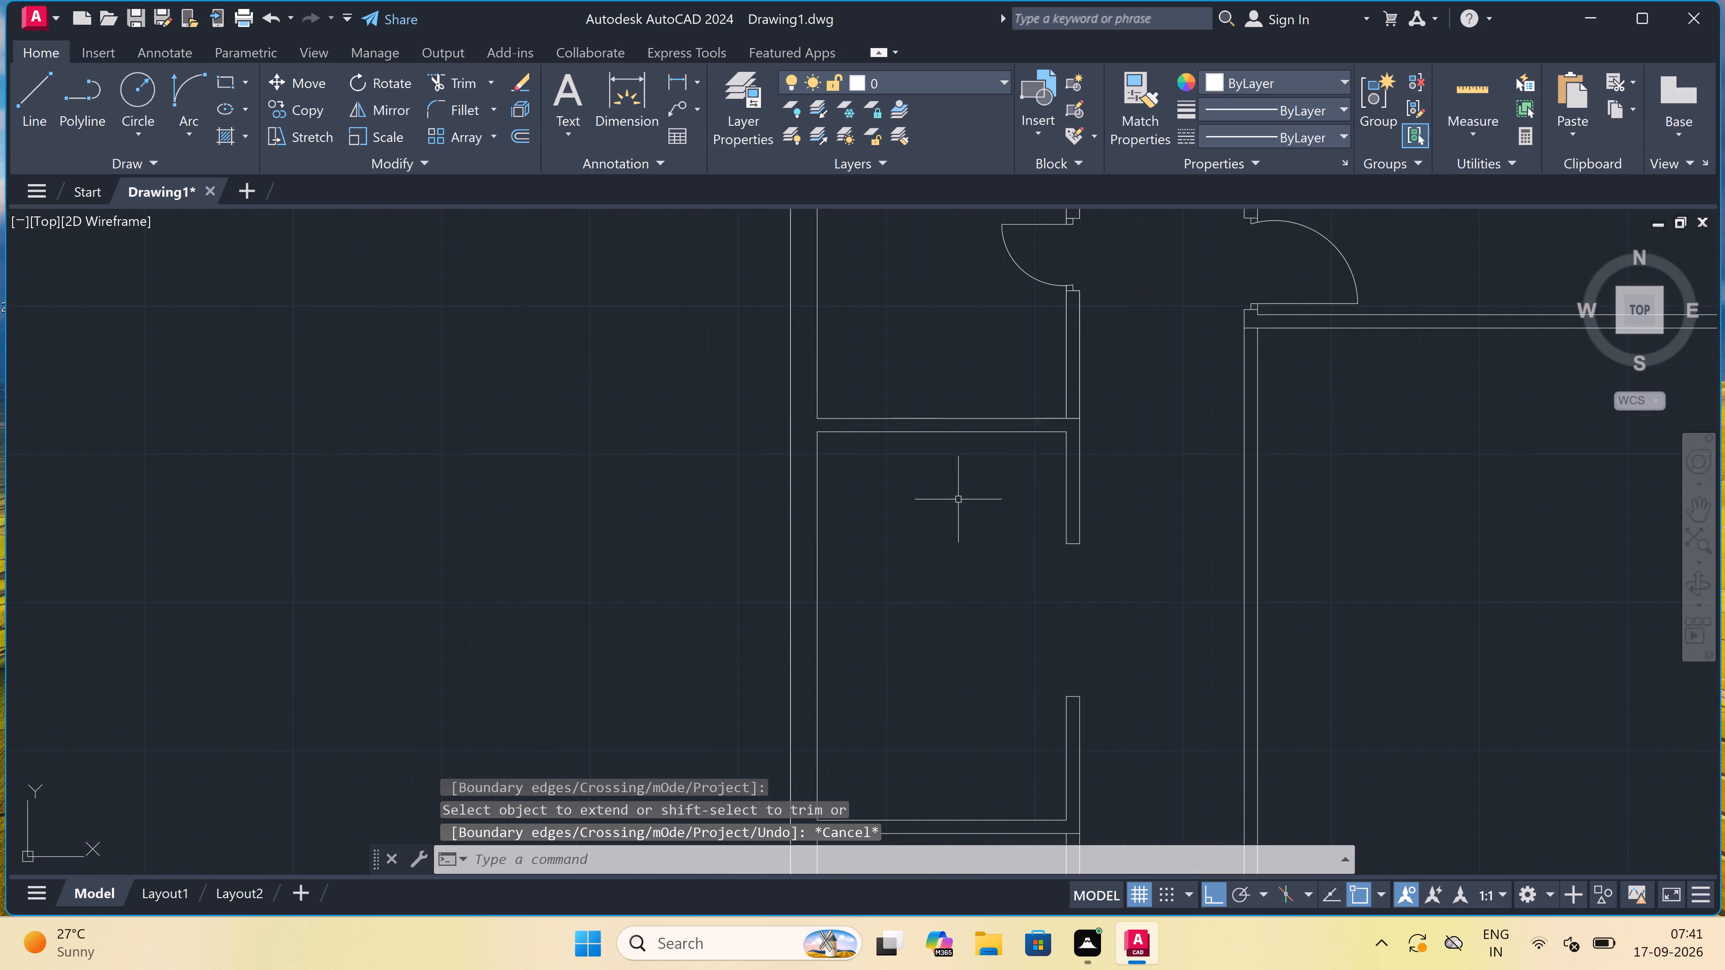
pyautogui.scroll(-1, 958, 499)
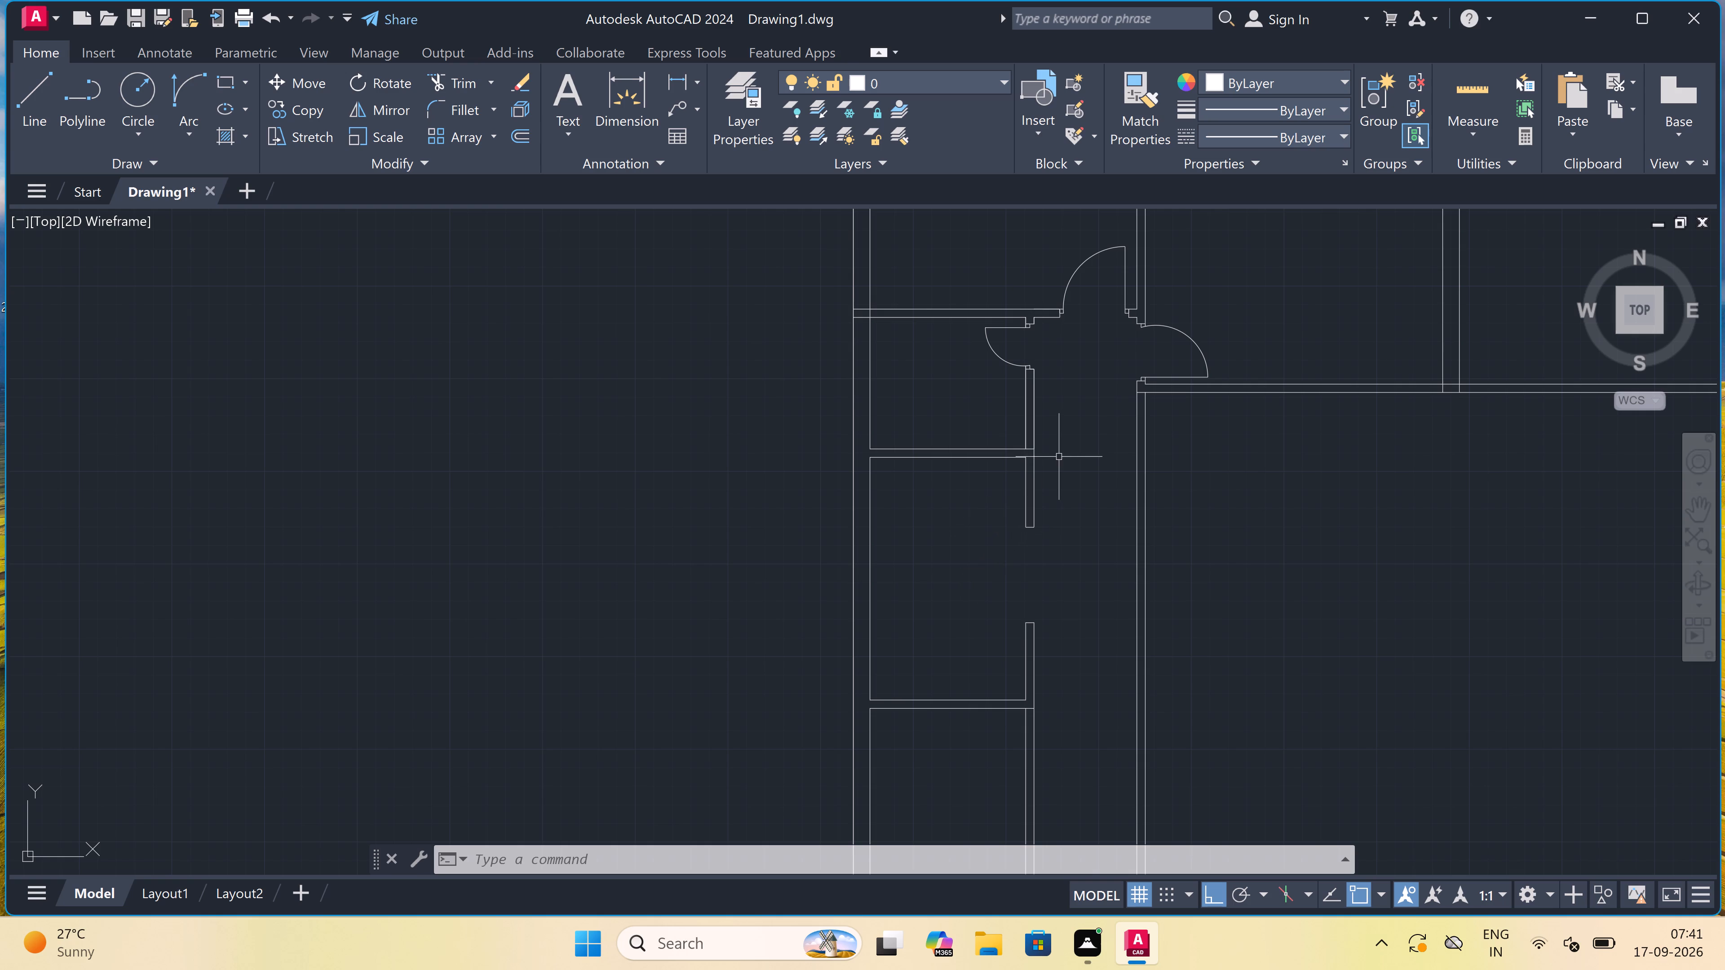
pyautogui.scroll(3, 1031, 447)
pyautogui.write('tr')
pyautogui.press('space')
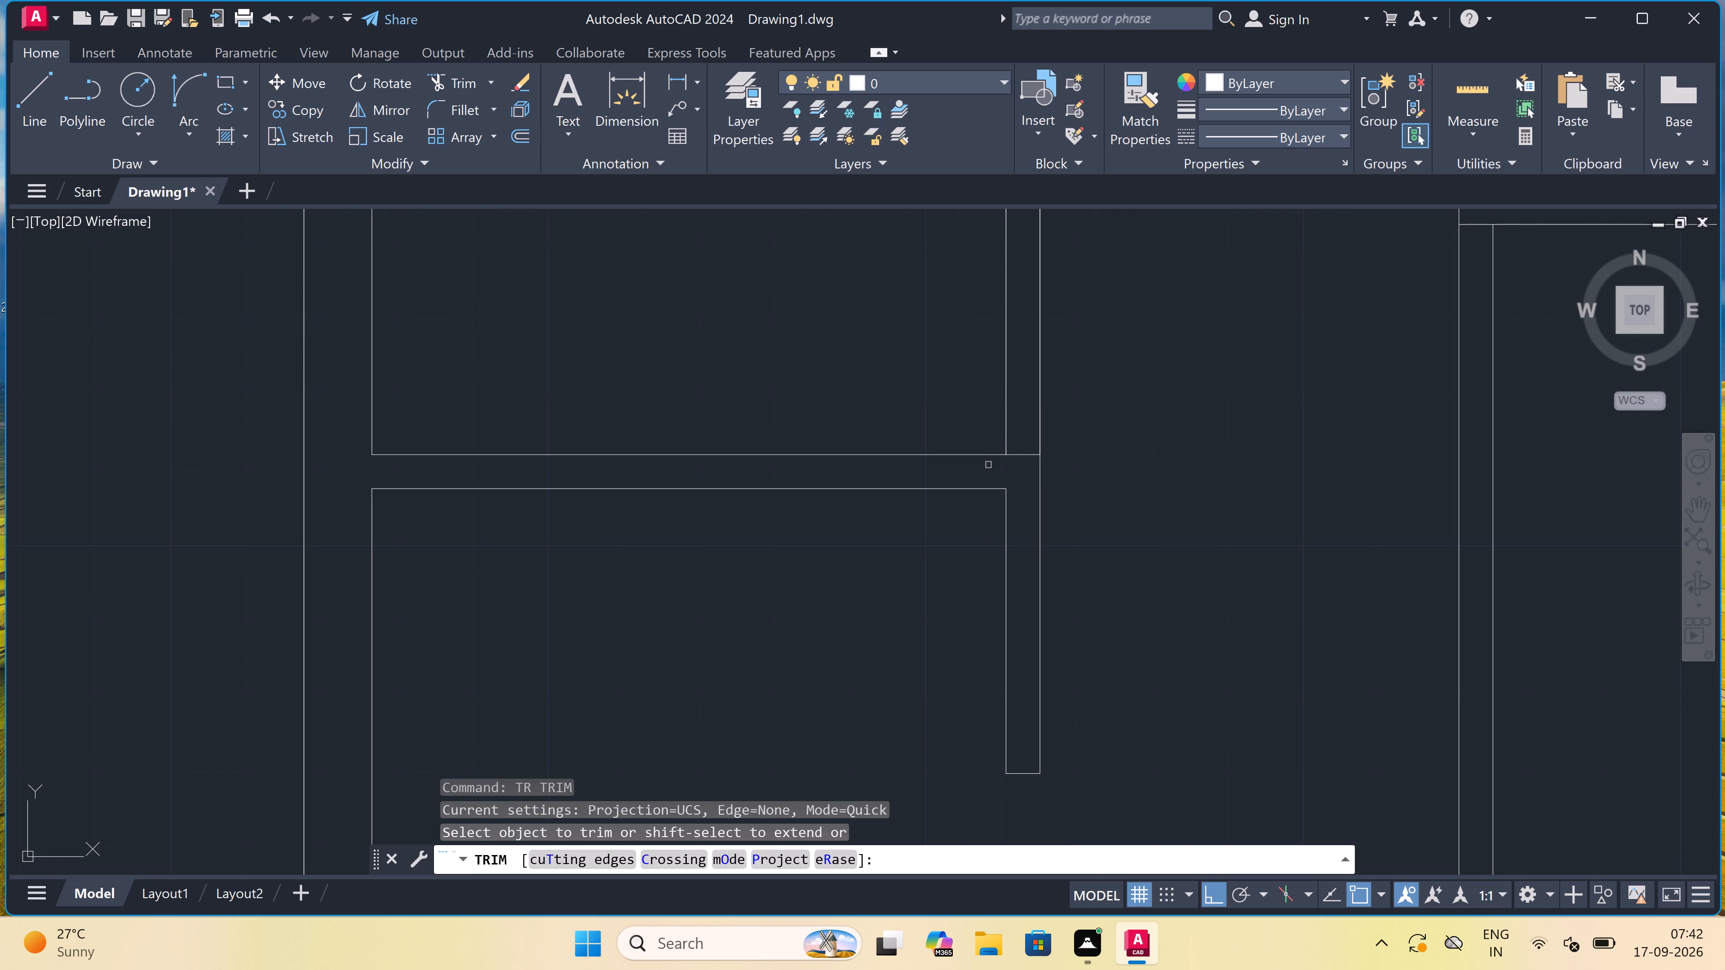
pyautogui.click(1029, 437)
pyautogui.click(1026, 479)
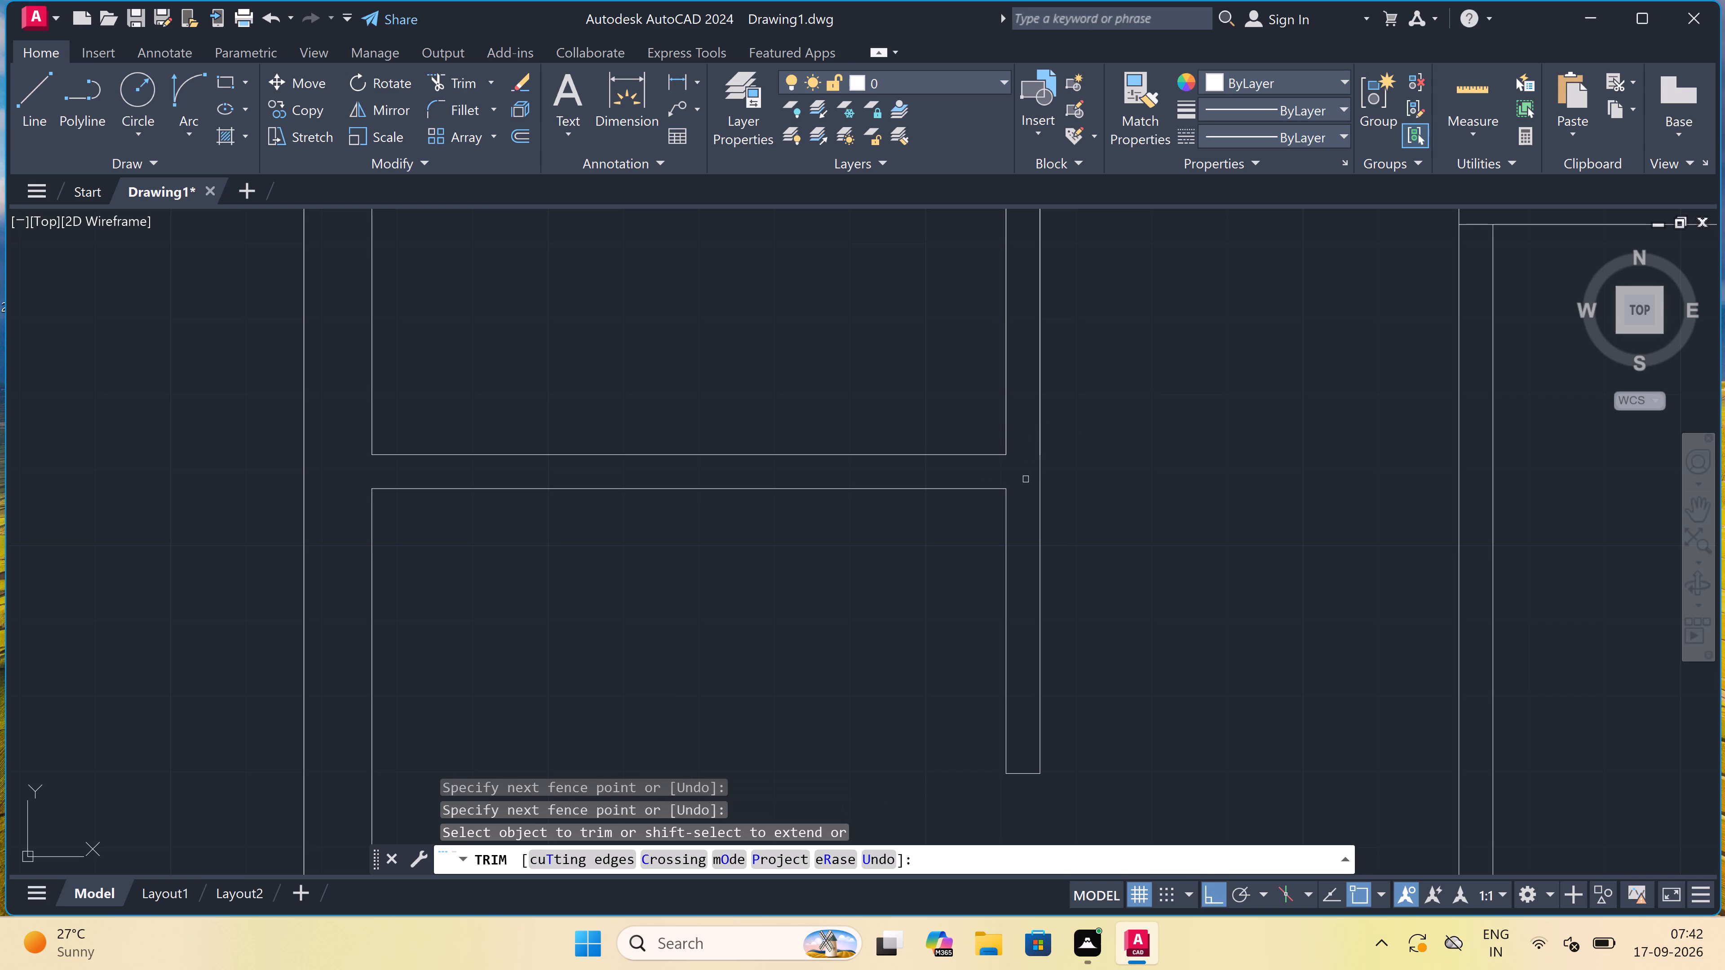
pyautogui.press('Escape')
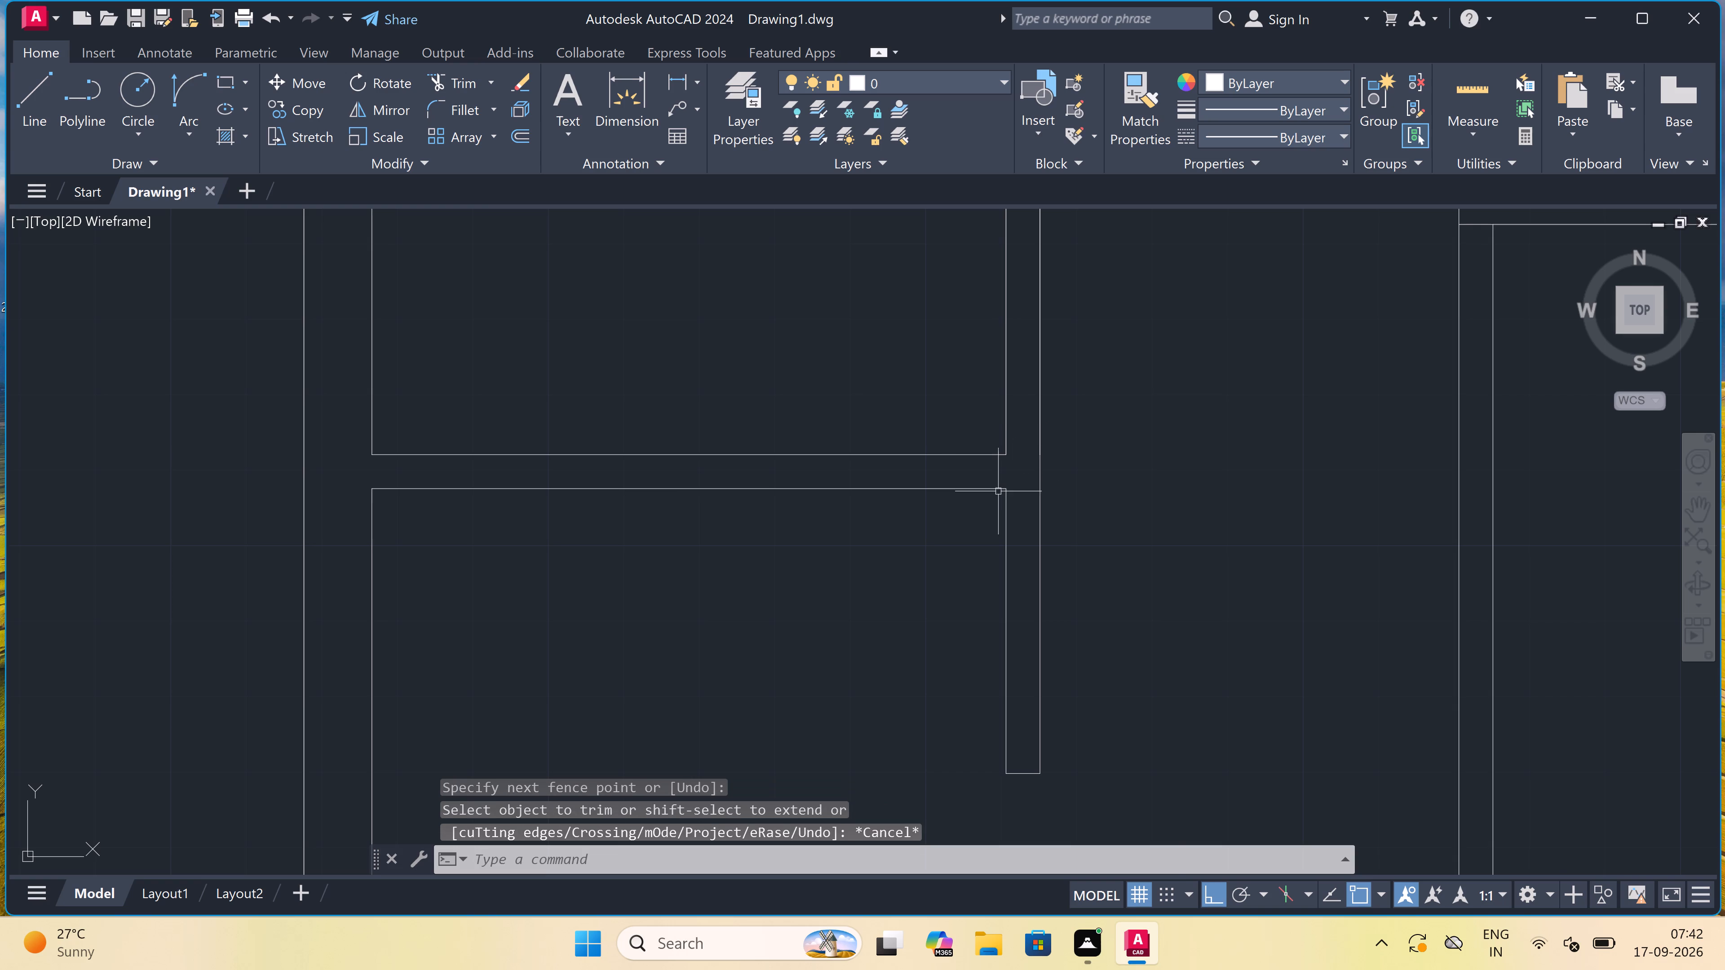
# Delete both face lines of the long vertical wall below the right-hand door.
pyautogui.scroll(-5, 998, 489)
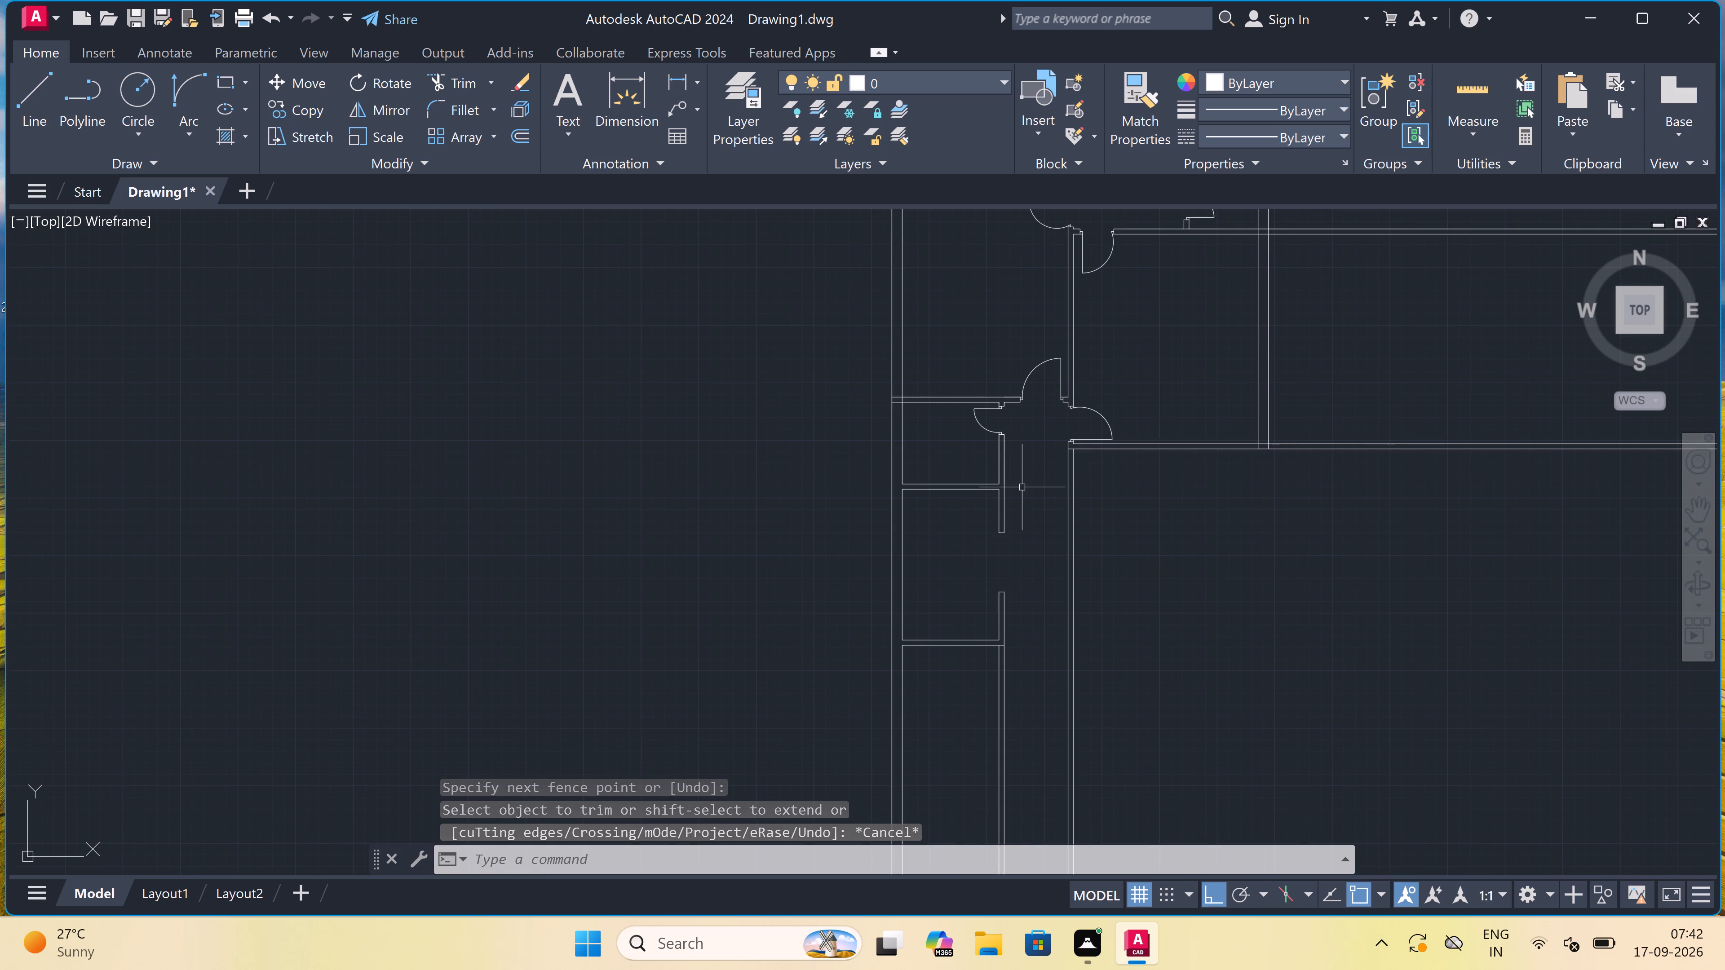
pyautogui.scroll(2, 1033, 518)
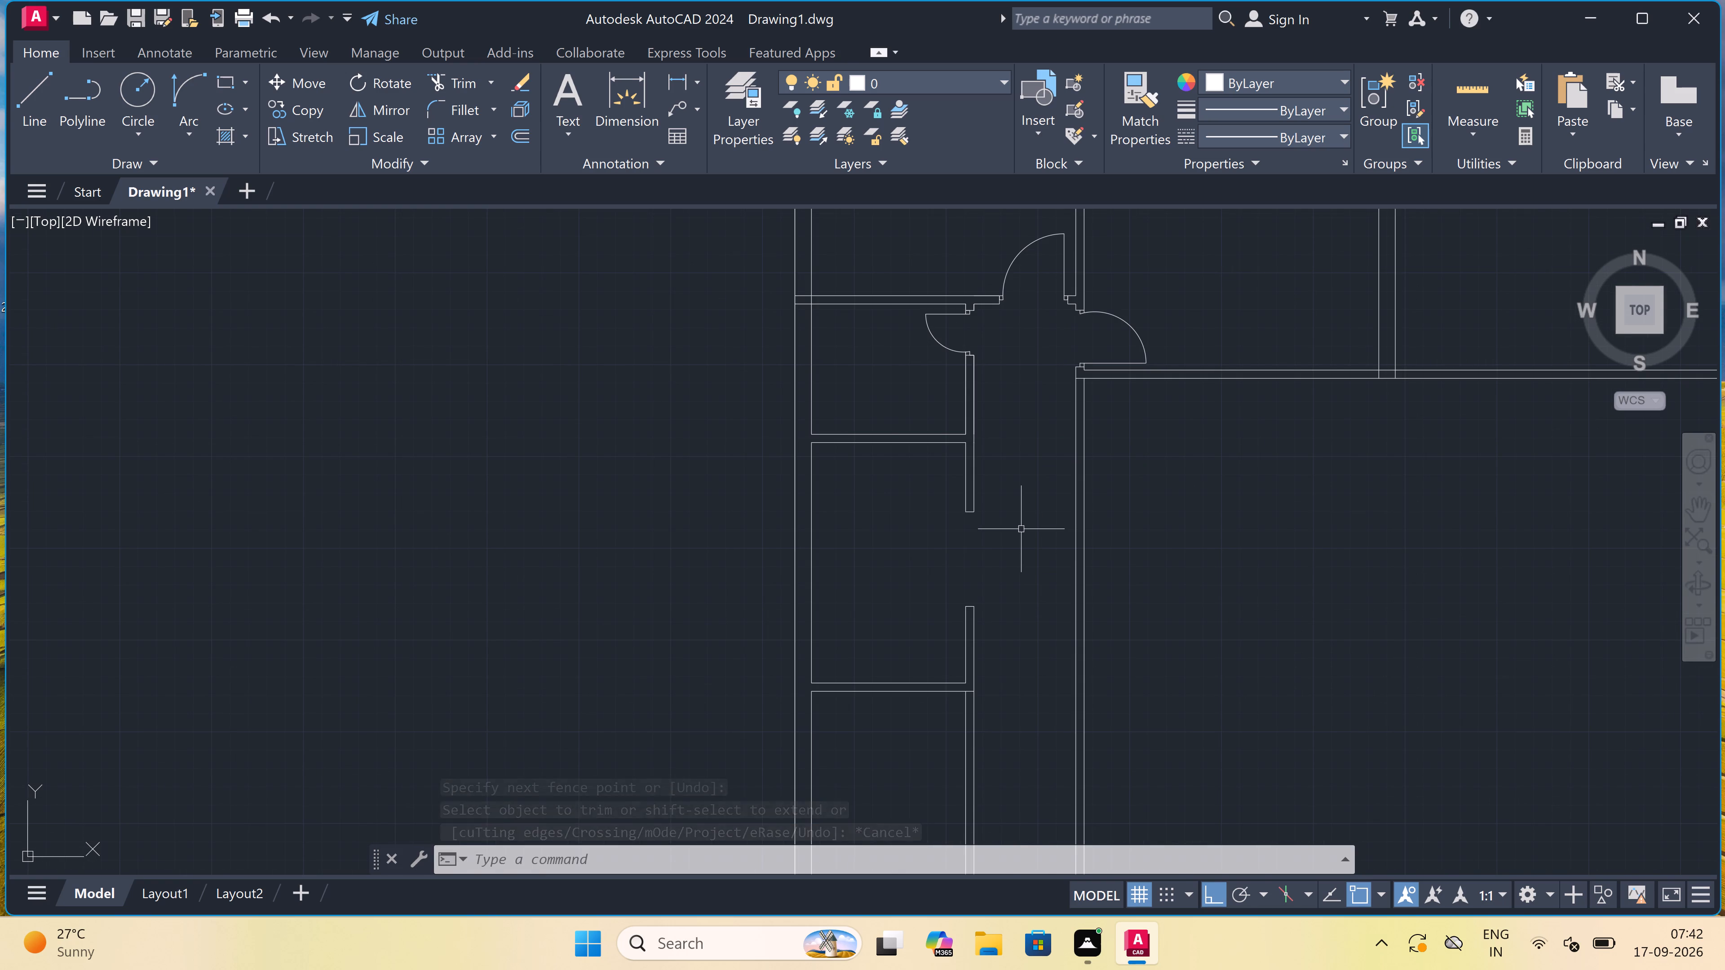
pyautogui.click(1113, 498)
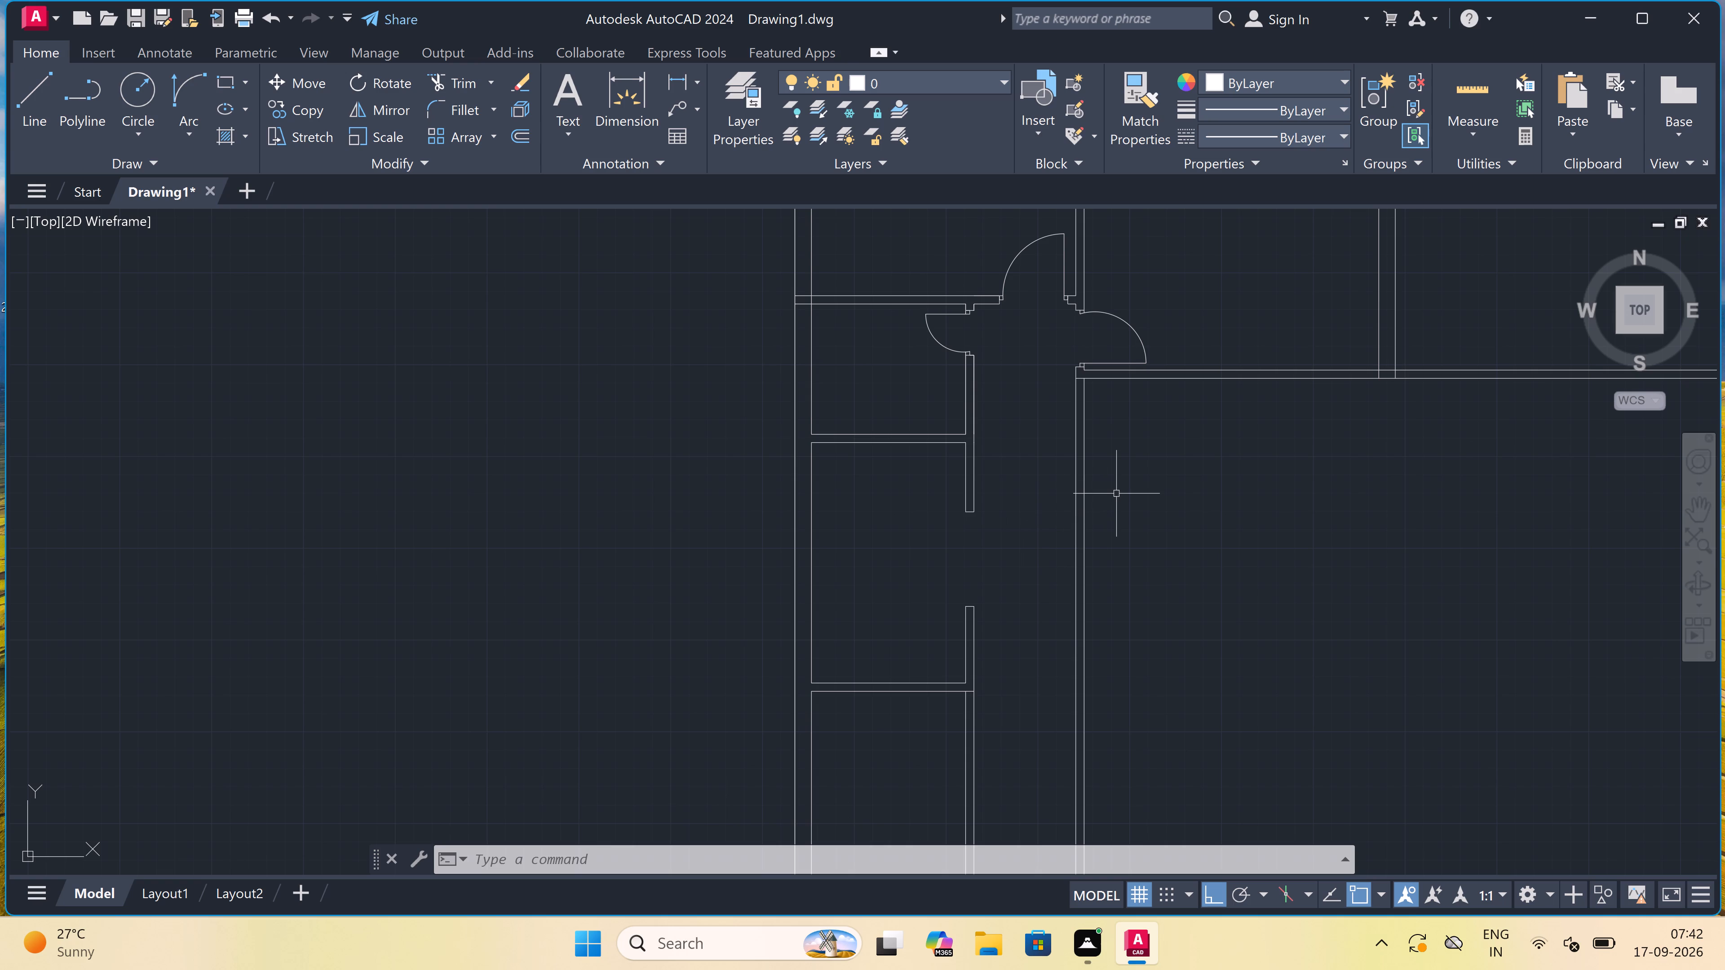
pyautogui.click(1051, 542)
pyautogui.press('Delete')
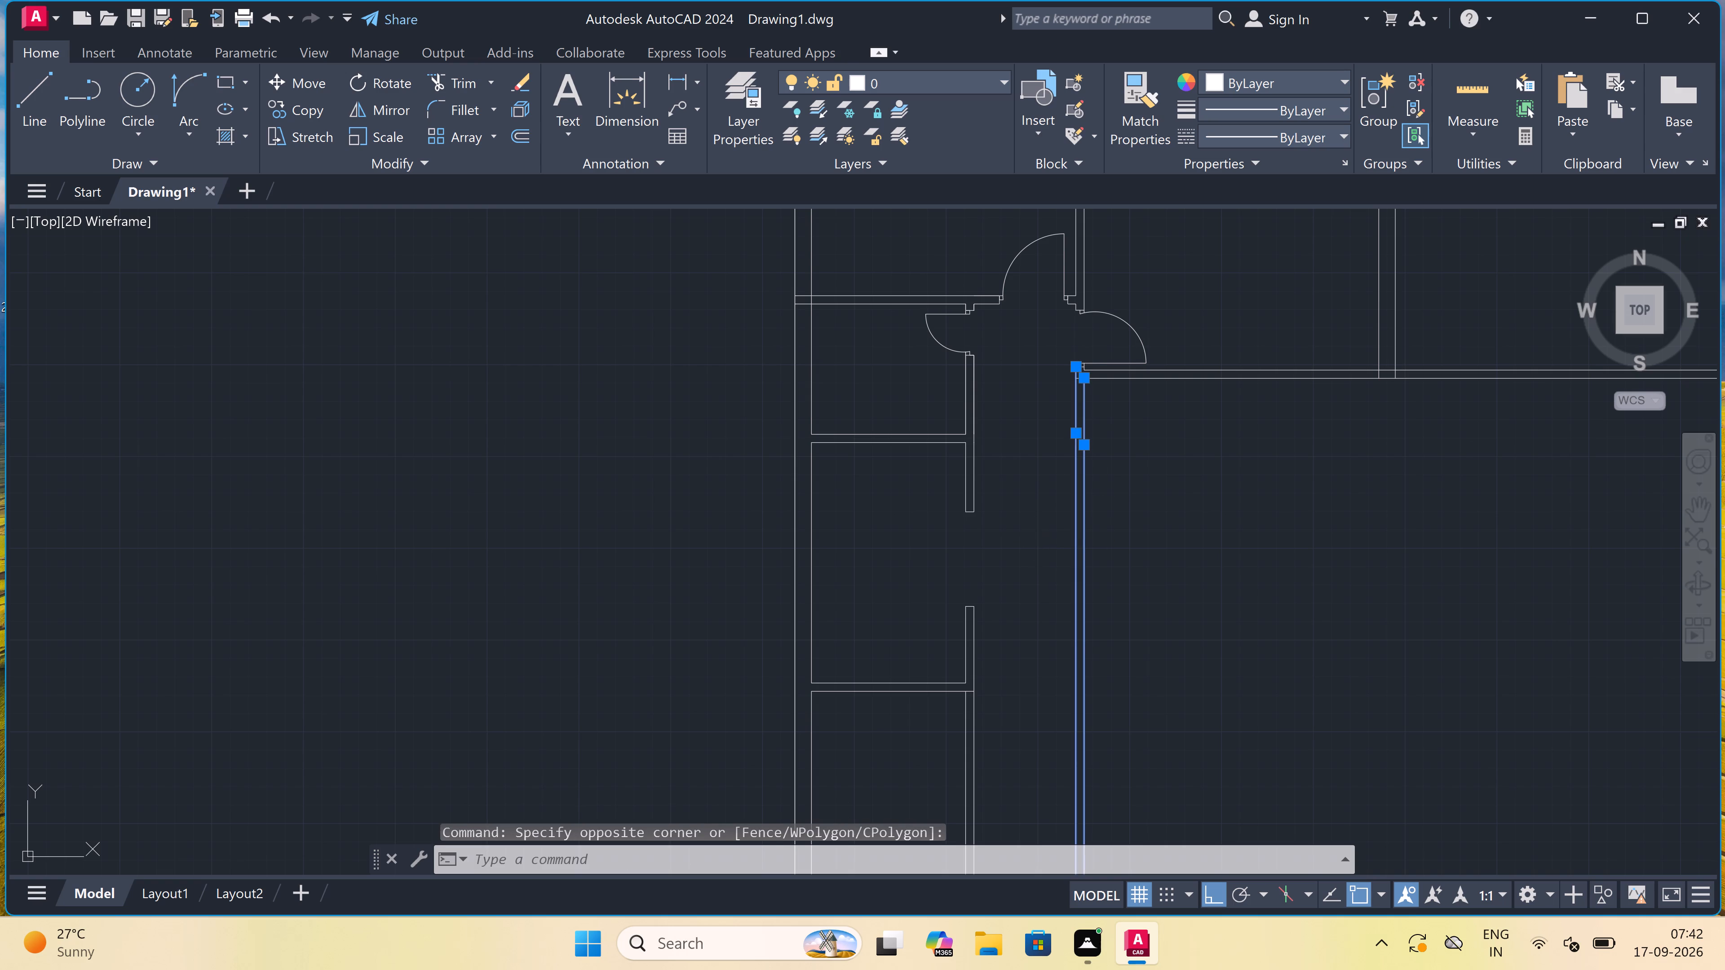
# Draw a short line from the right-hand door's lower jamb to the horizontal wall's lower face, closing the wall end.
pyautogui.write('l')
pyautogui.press('space')
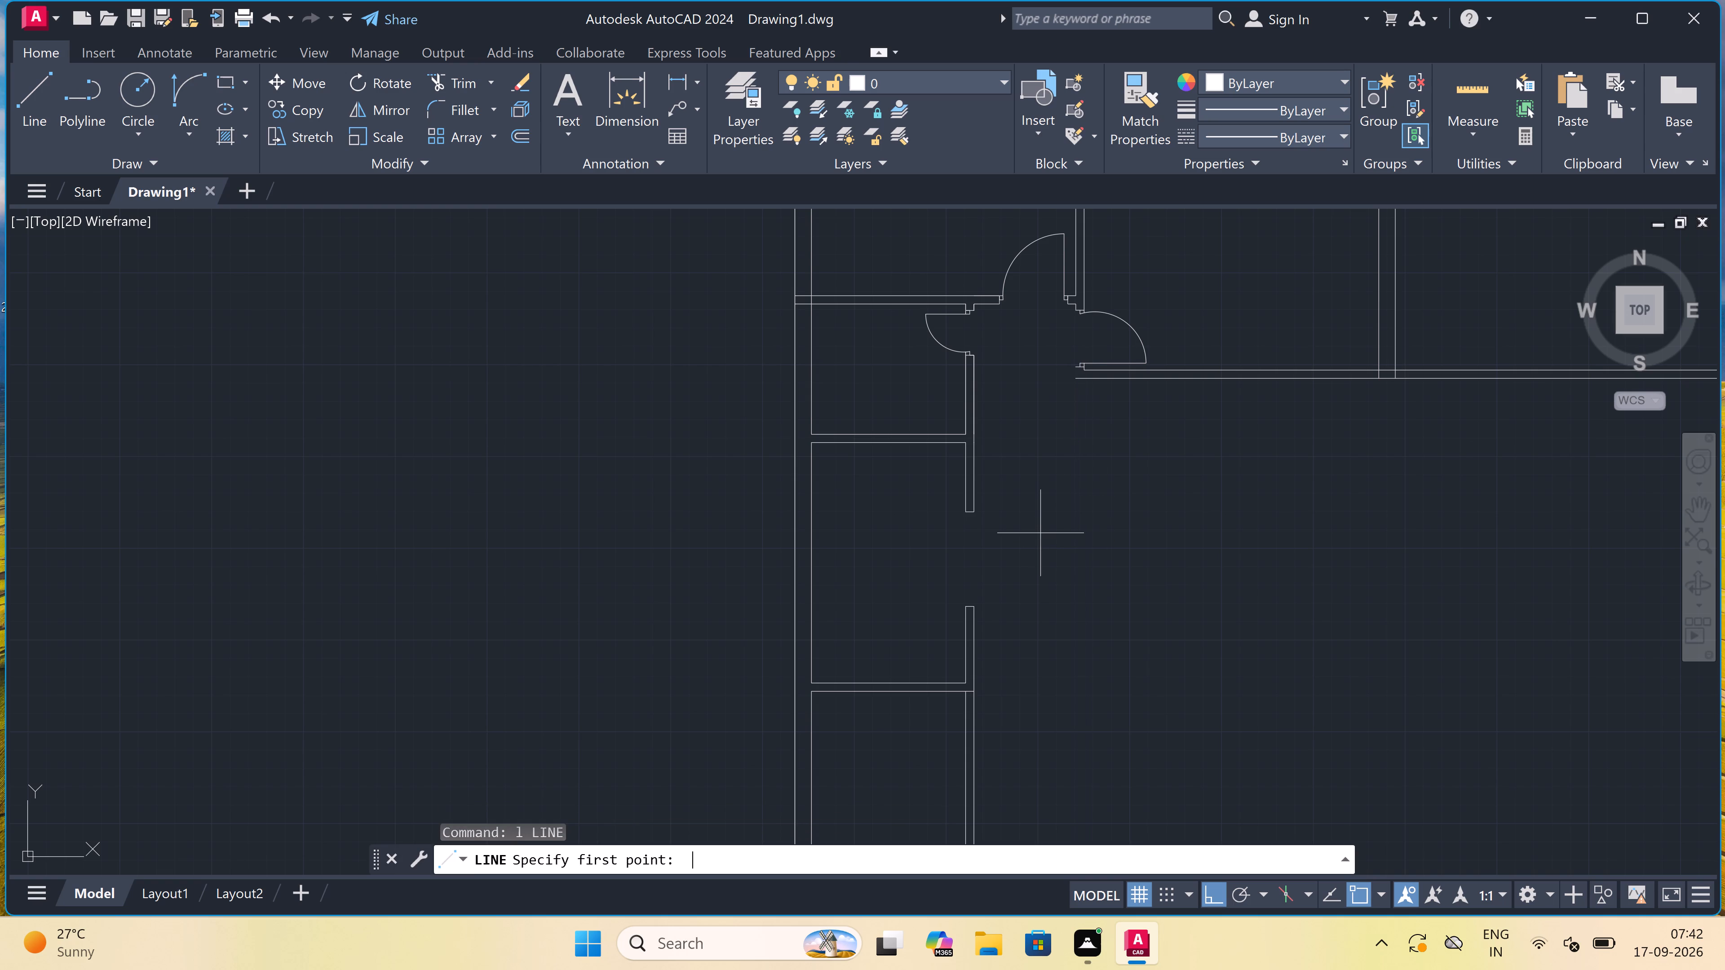
pyautogui.scroll(3, 1063, 322)
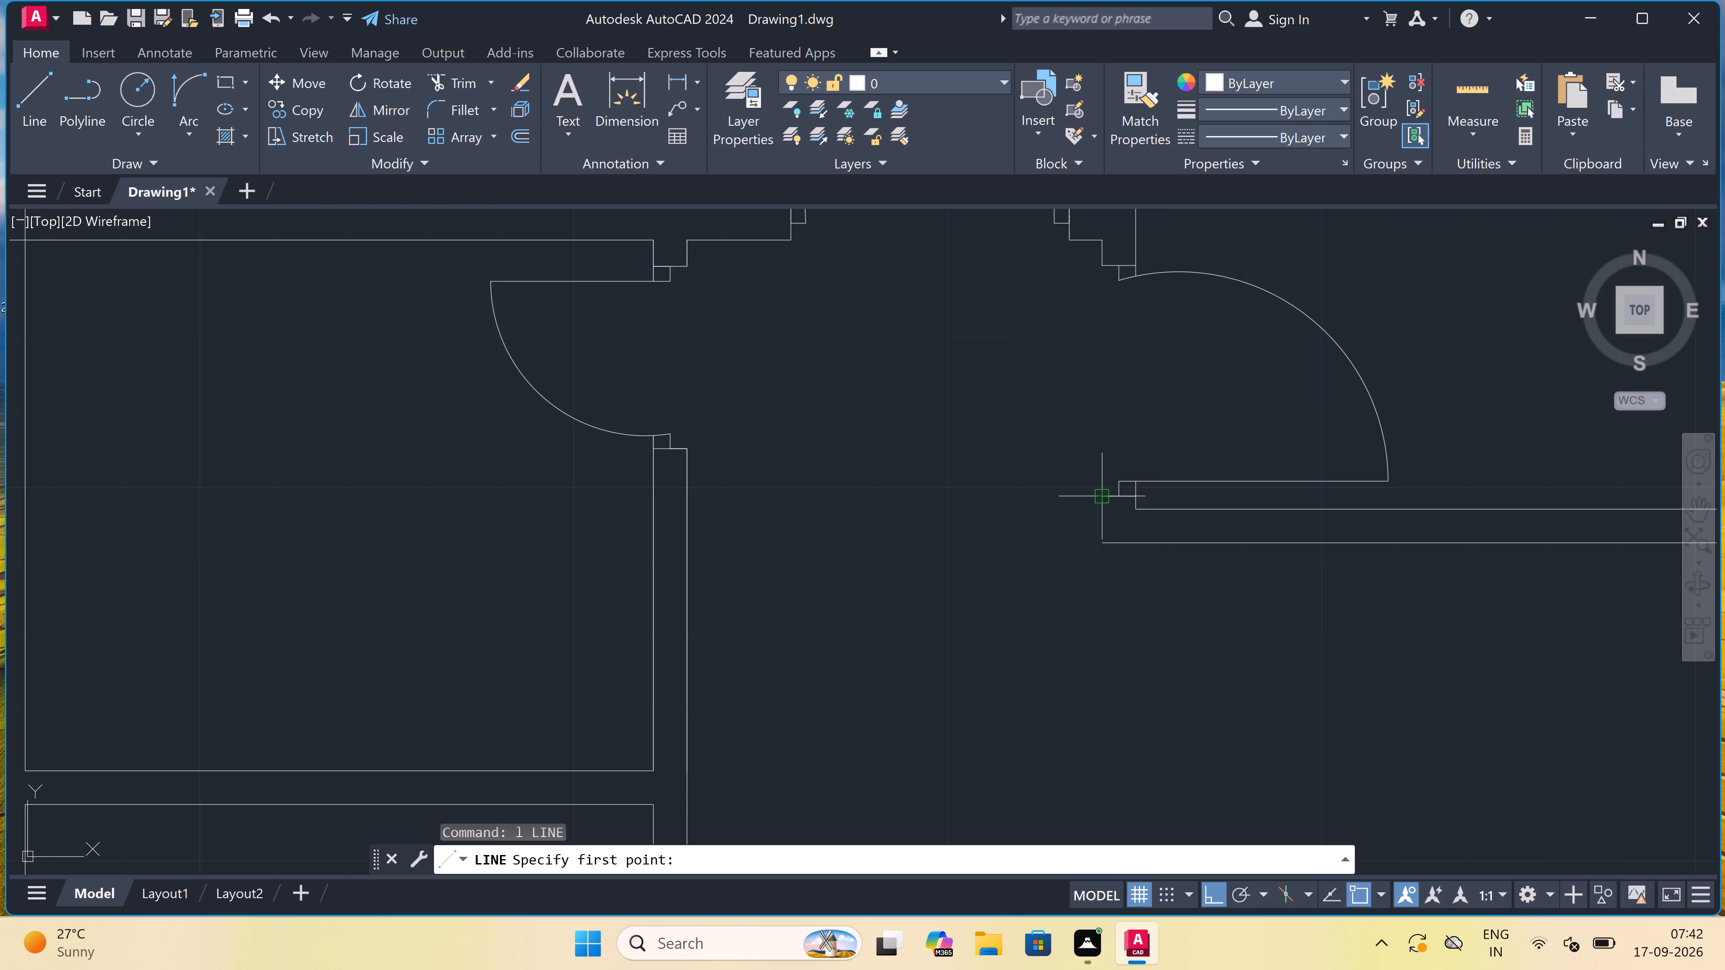
pyautogui.click(1104, 492)
pyautogui.click(1105, 539)
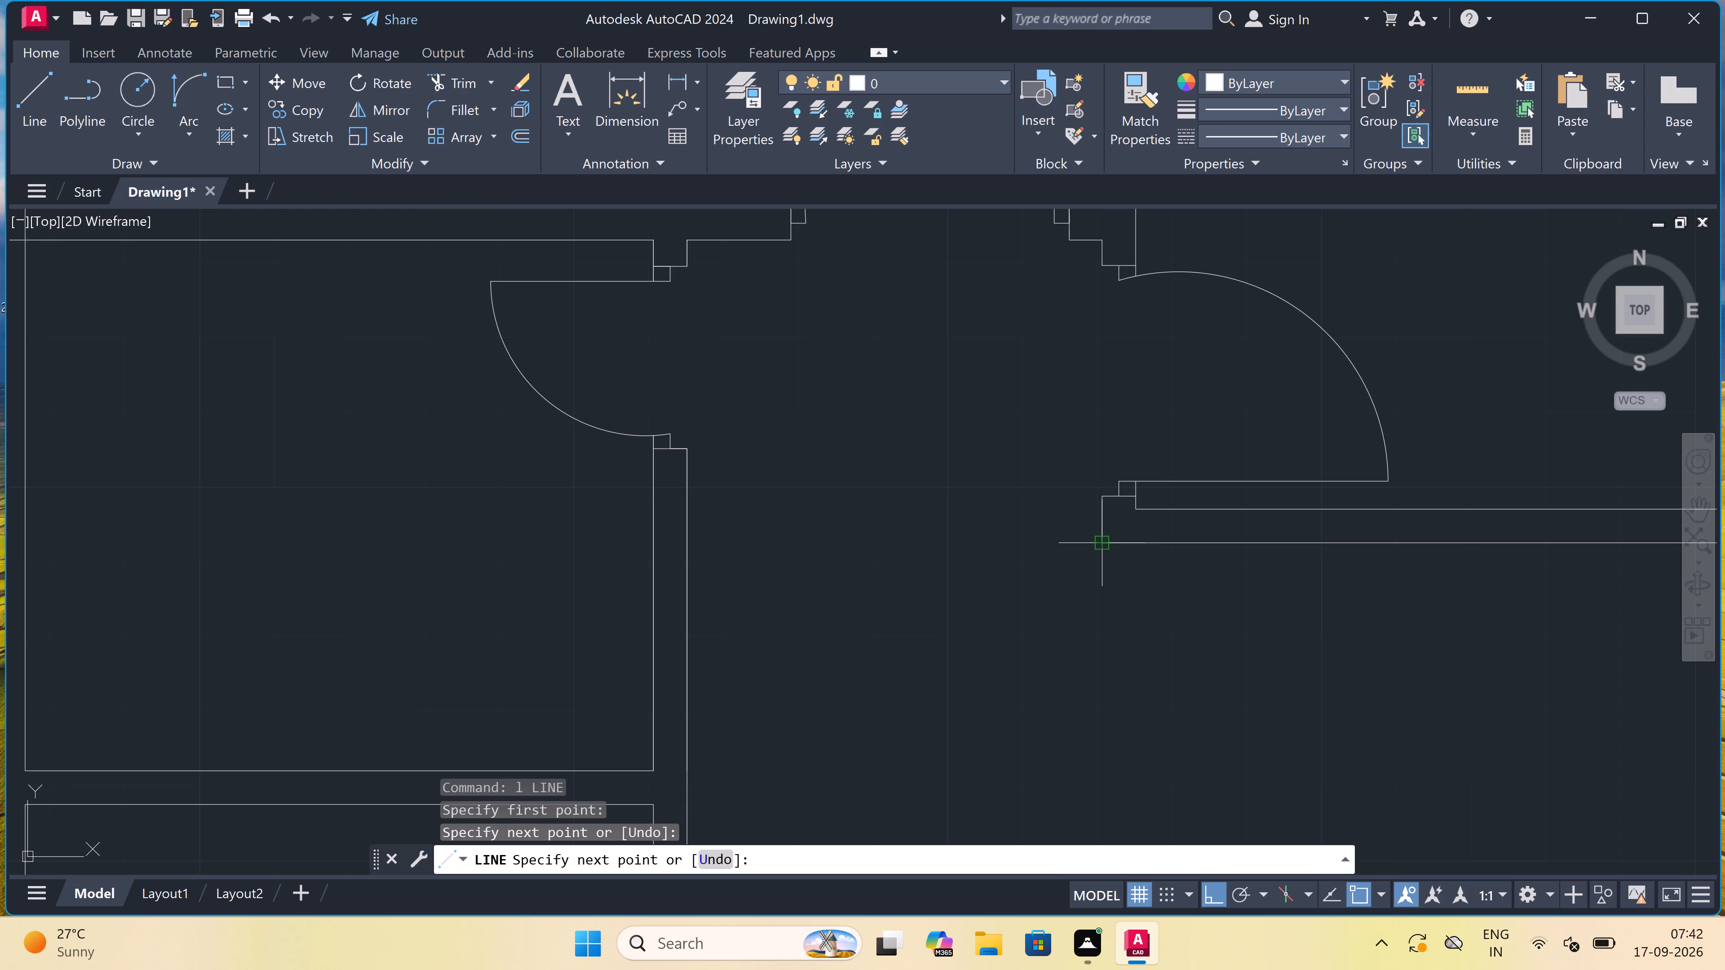
pyautogui.press('Escape')
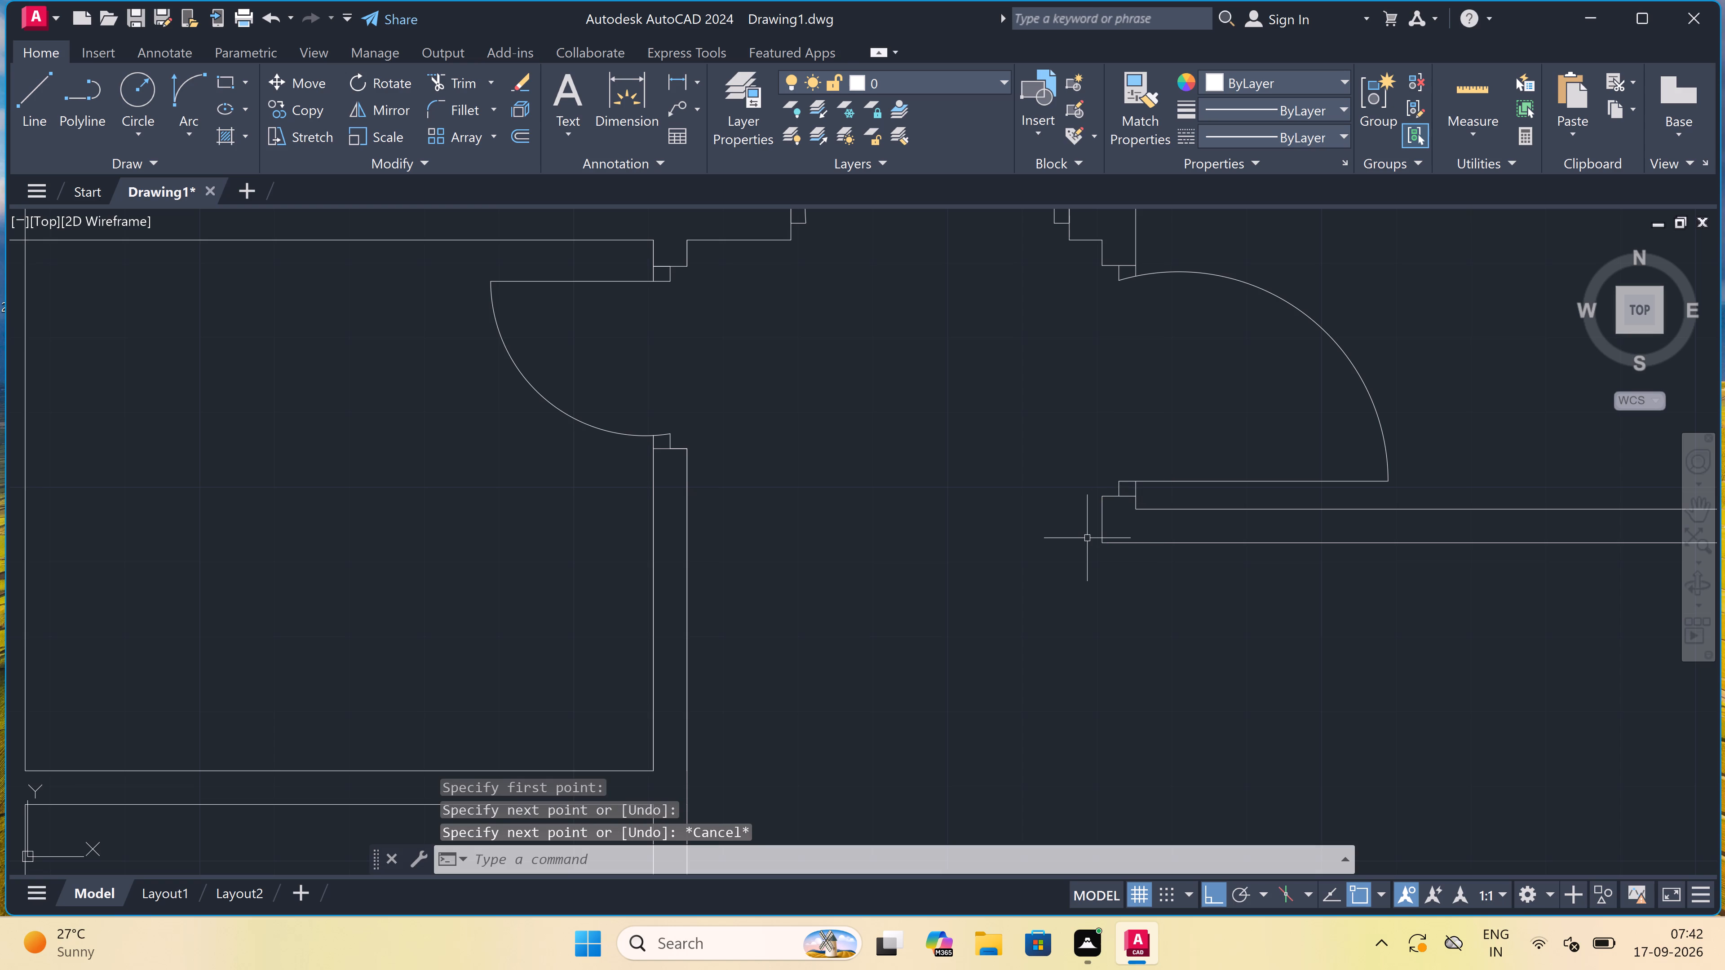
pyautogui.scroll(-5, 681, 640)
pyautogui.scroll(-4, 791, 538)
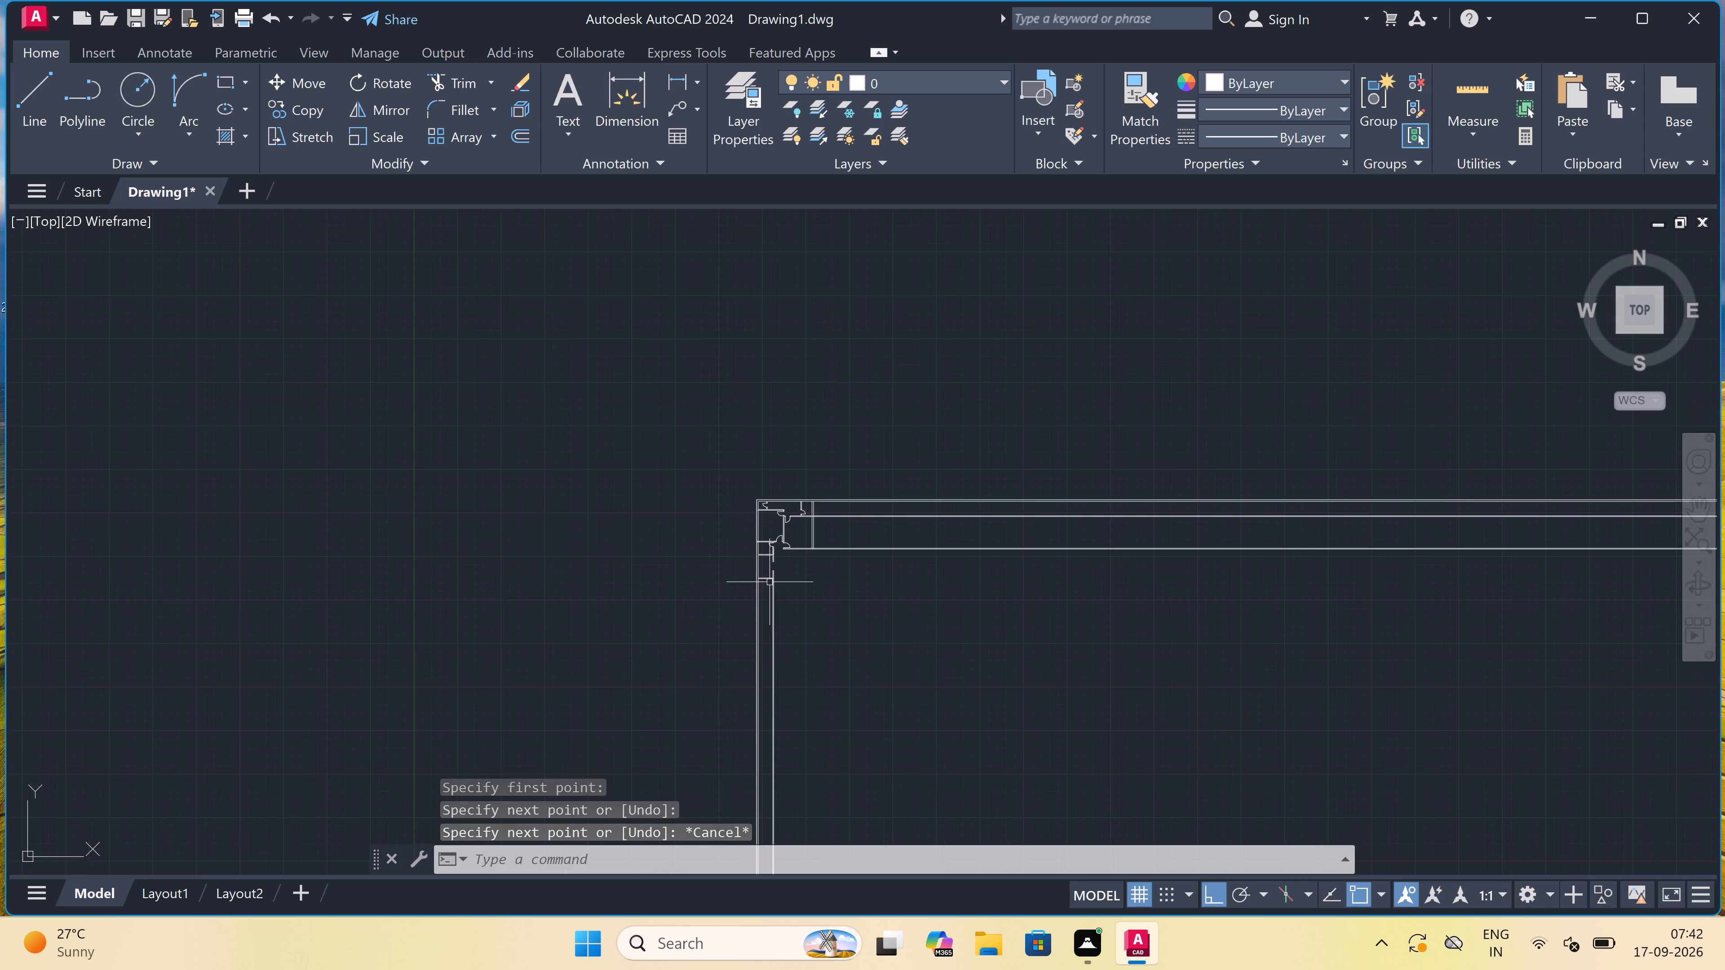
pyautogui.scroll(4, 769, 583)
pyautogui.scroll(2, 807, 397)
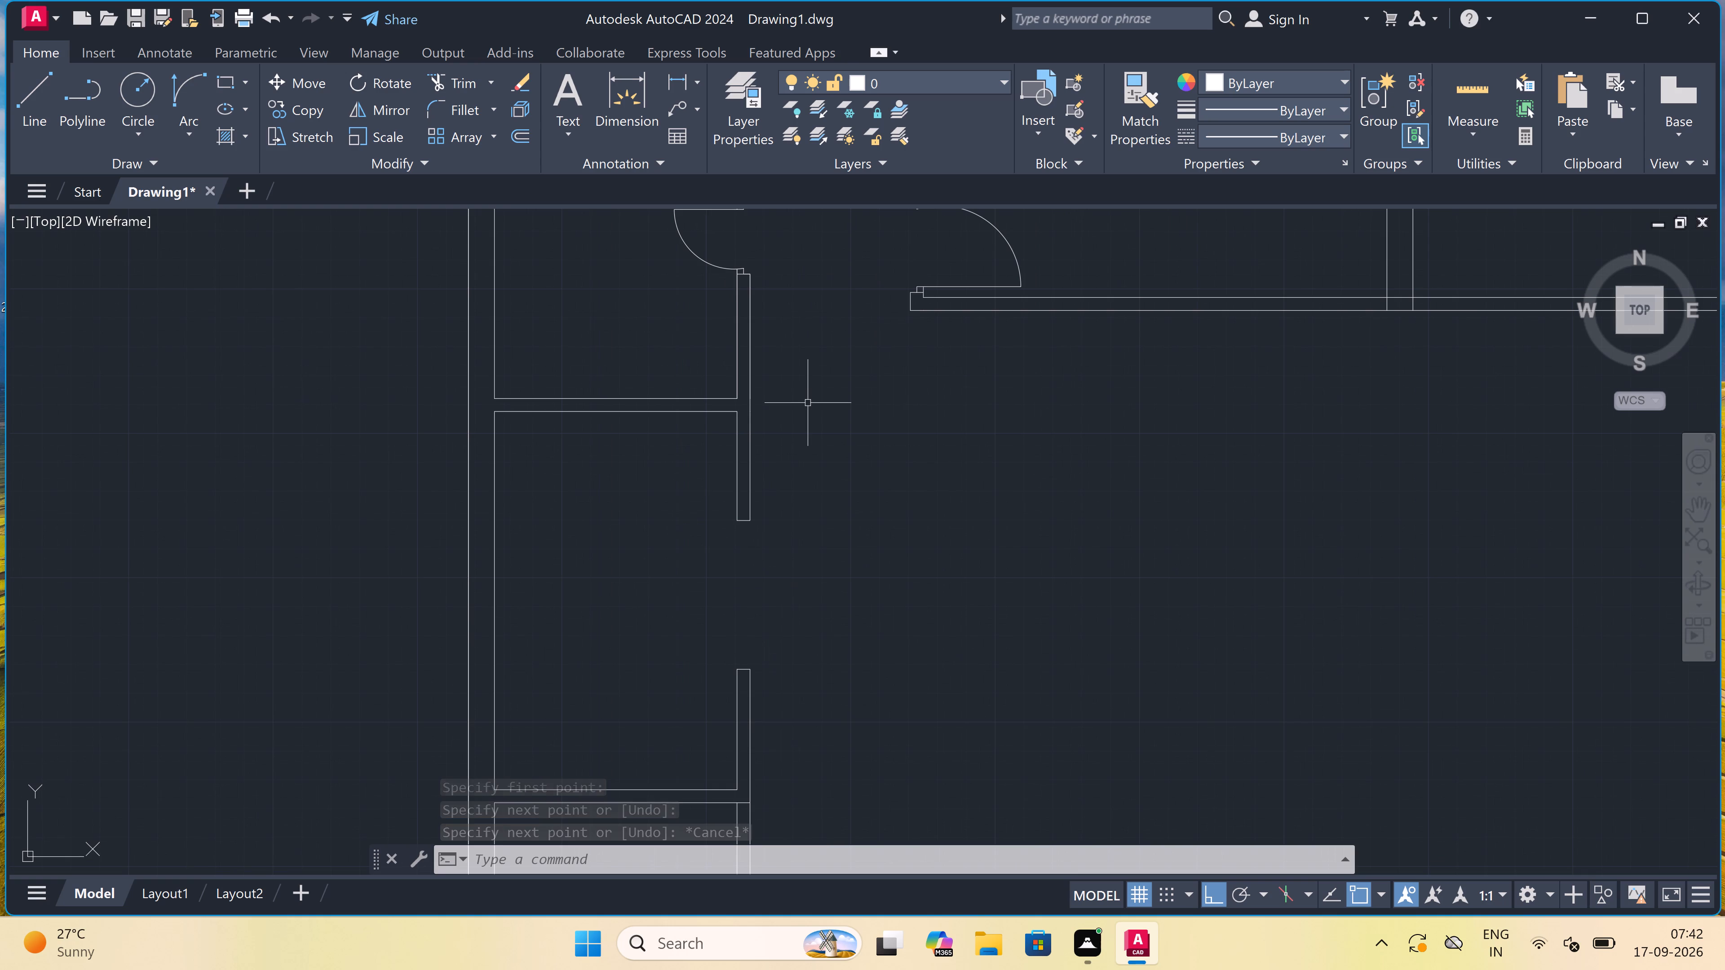
# Offset the lower face of the horizontal partition below the right-hand wall opening 4'4.5" downward.
pyautogui.scroll(-3, 795, 428)
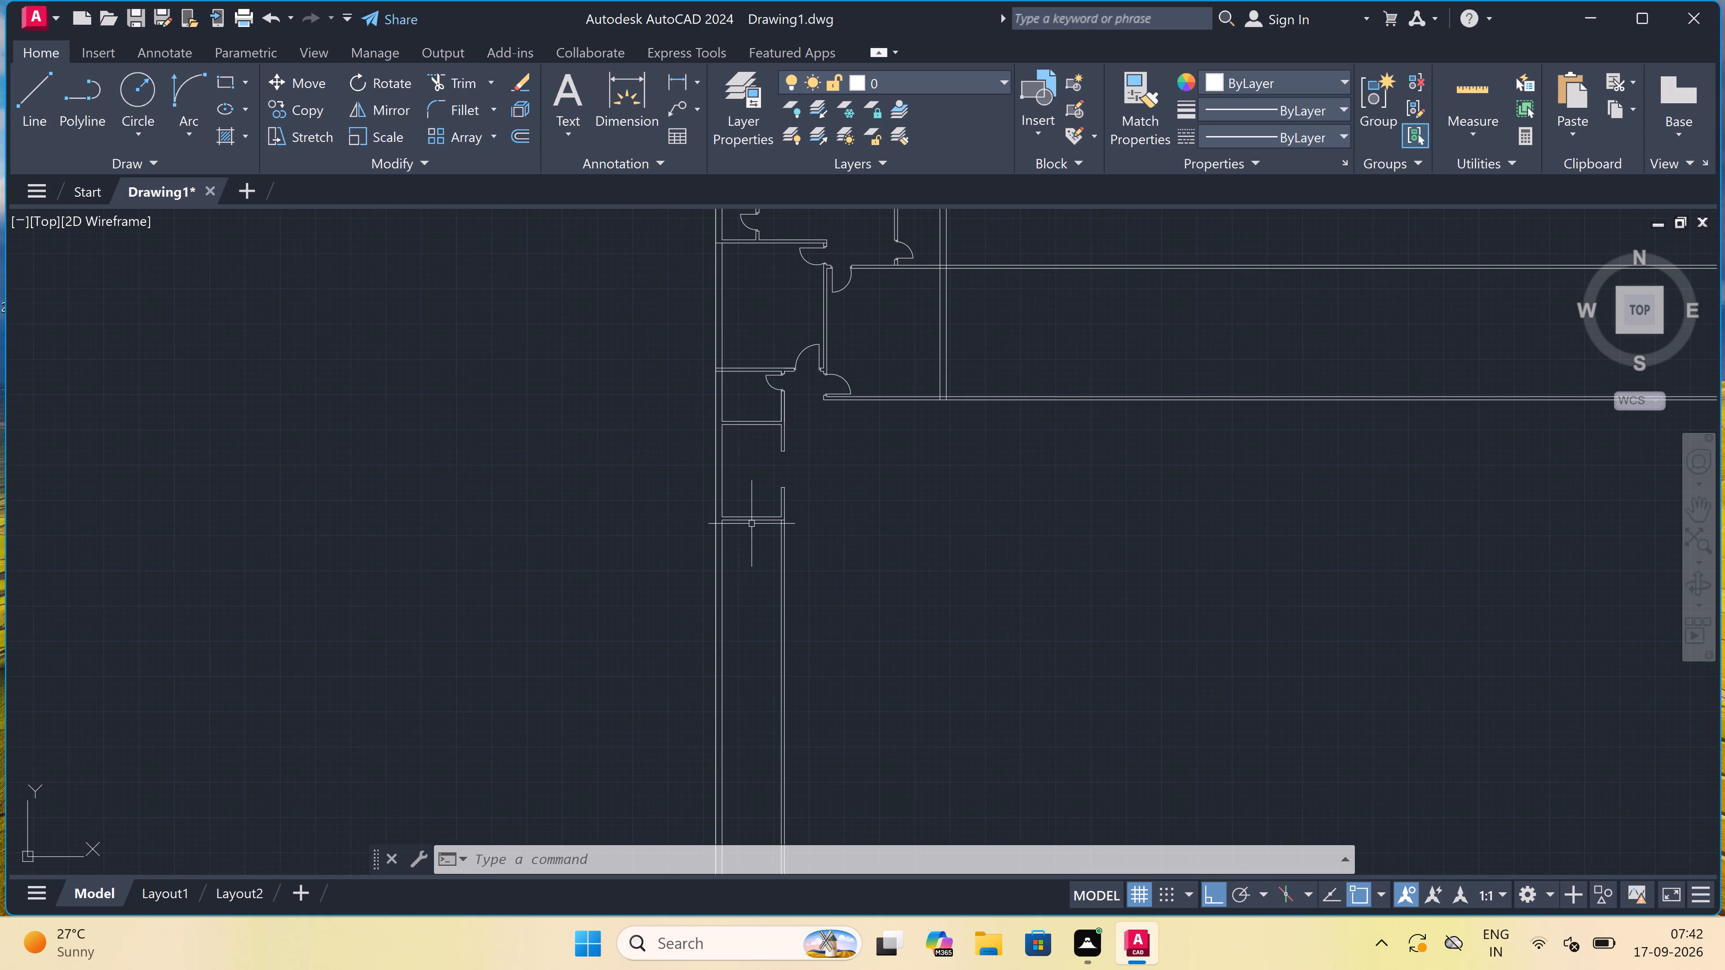
pyautogui.scroll(3, 744, 547)
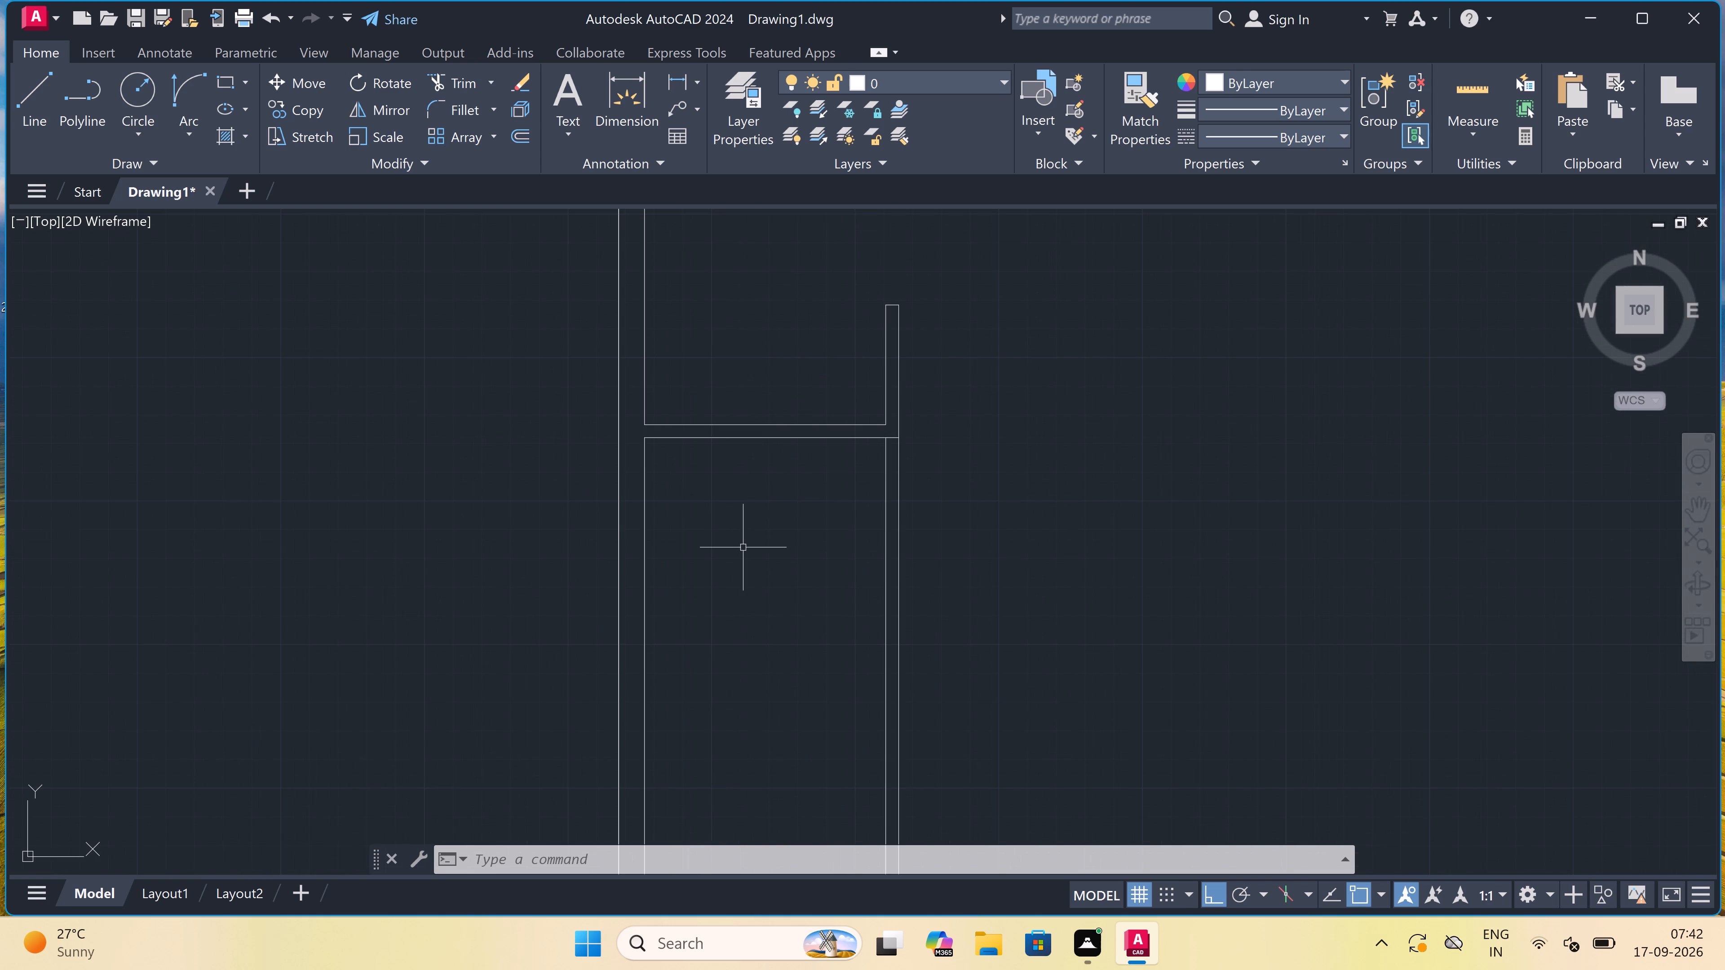
pyautogui.write('o')
pyautogui.press('space')
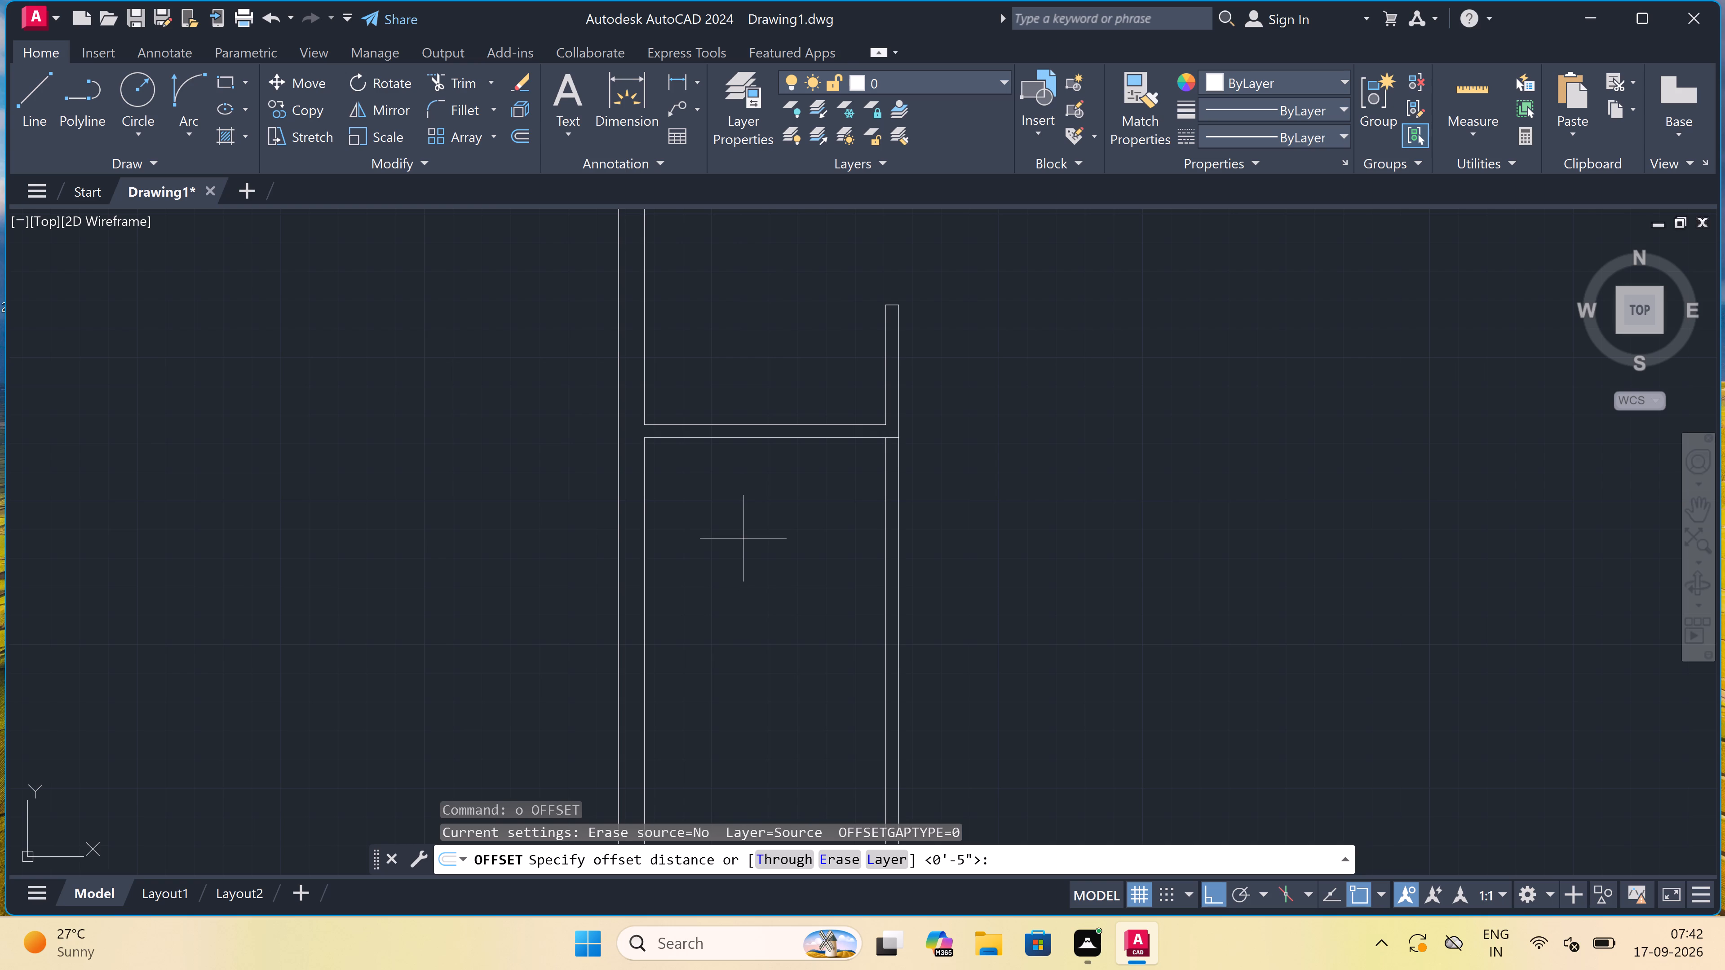
pyautogui.click(776, 437)
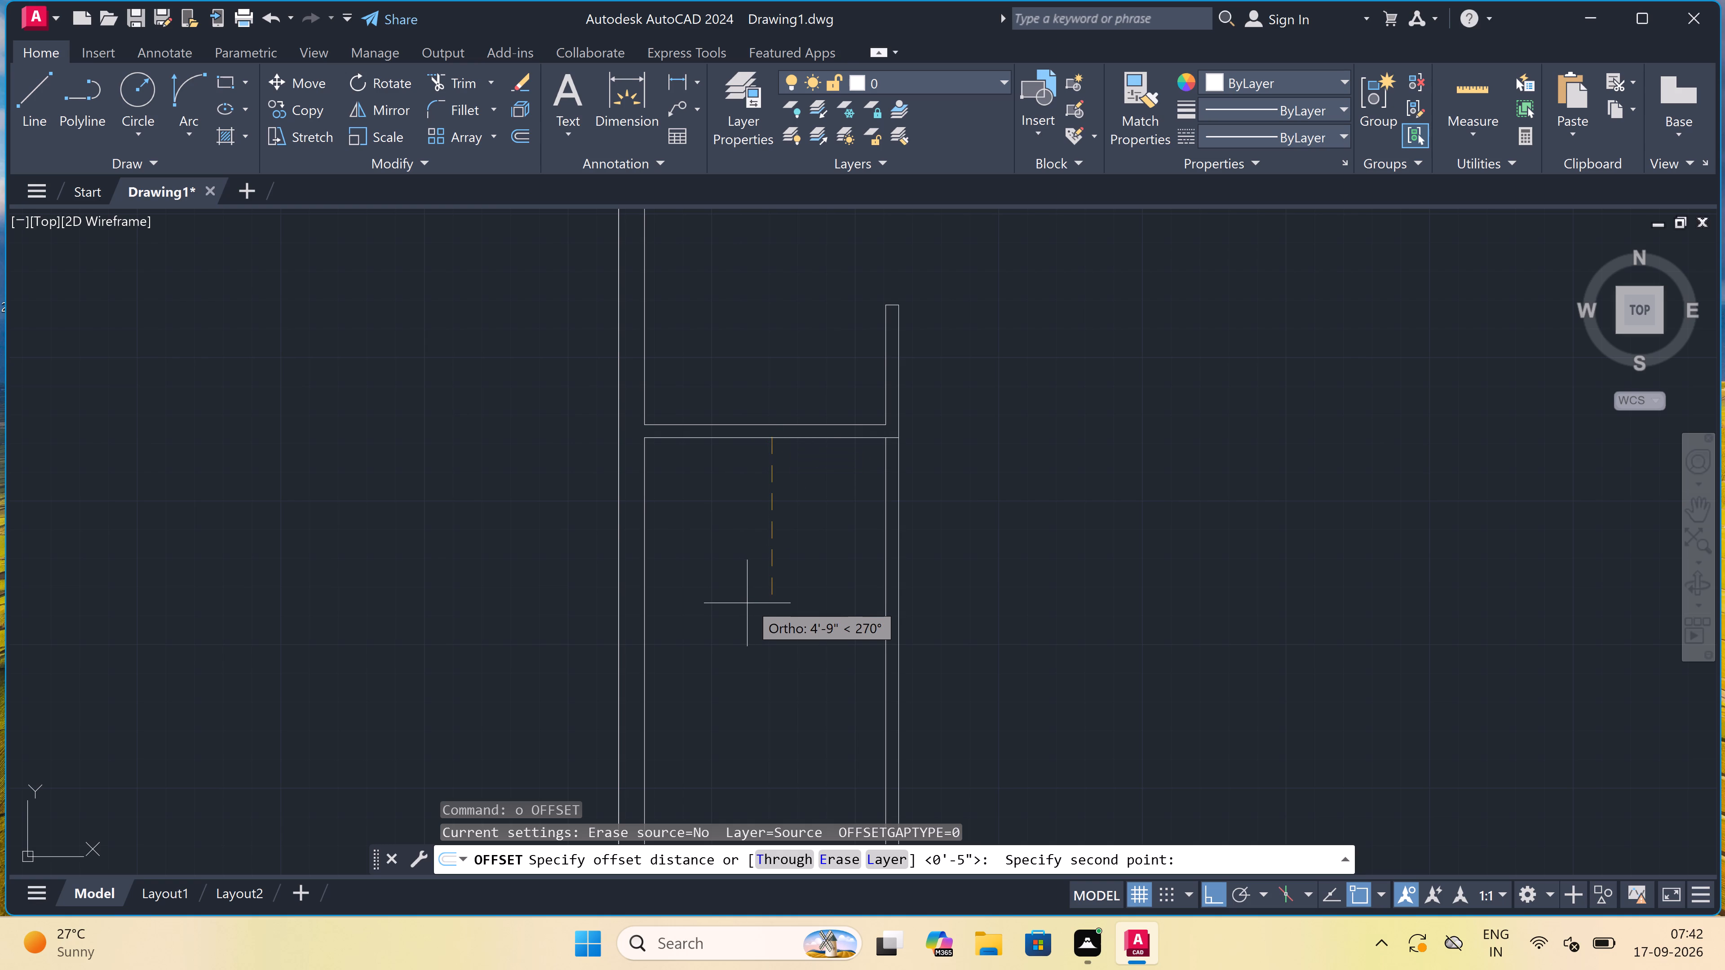
pyautogui.write("4'")
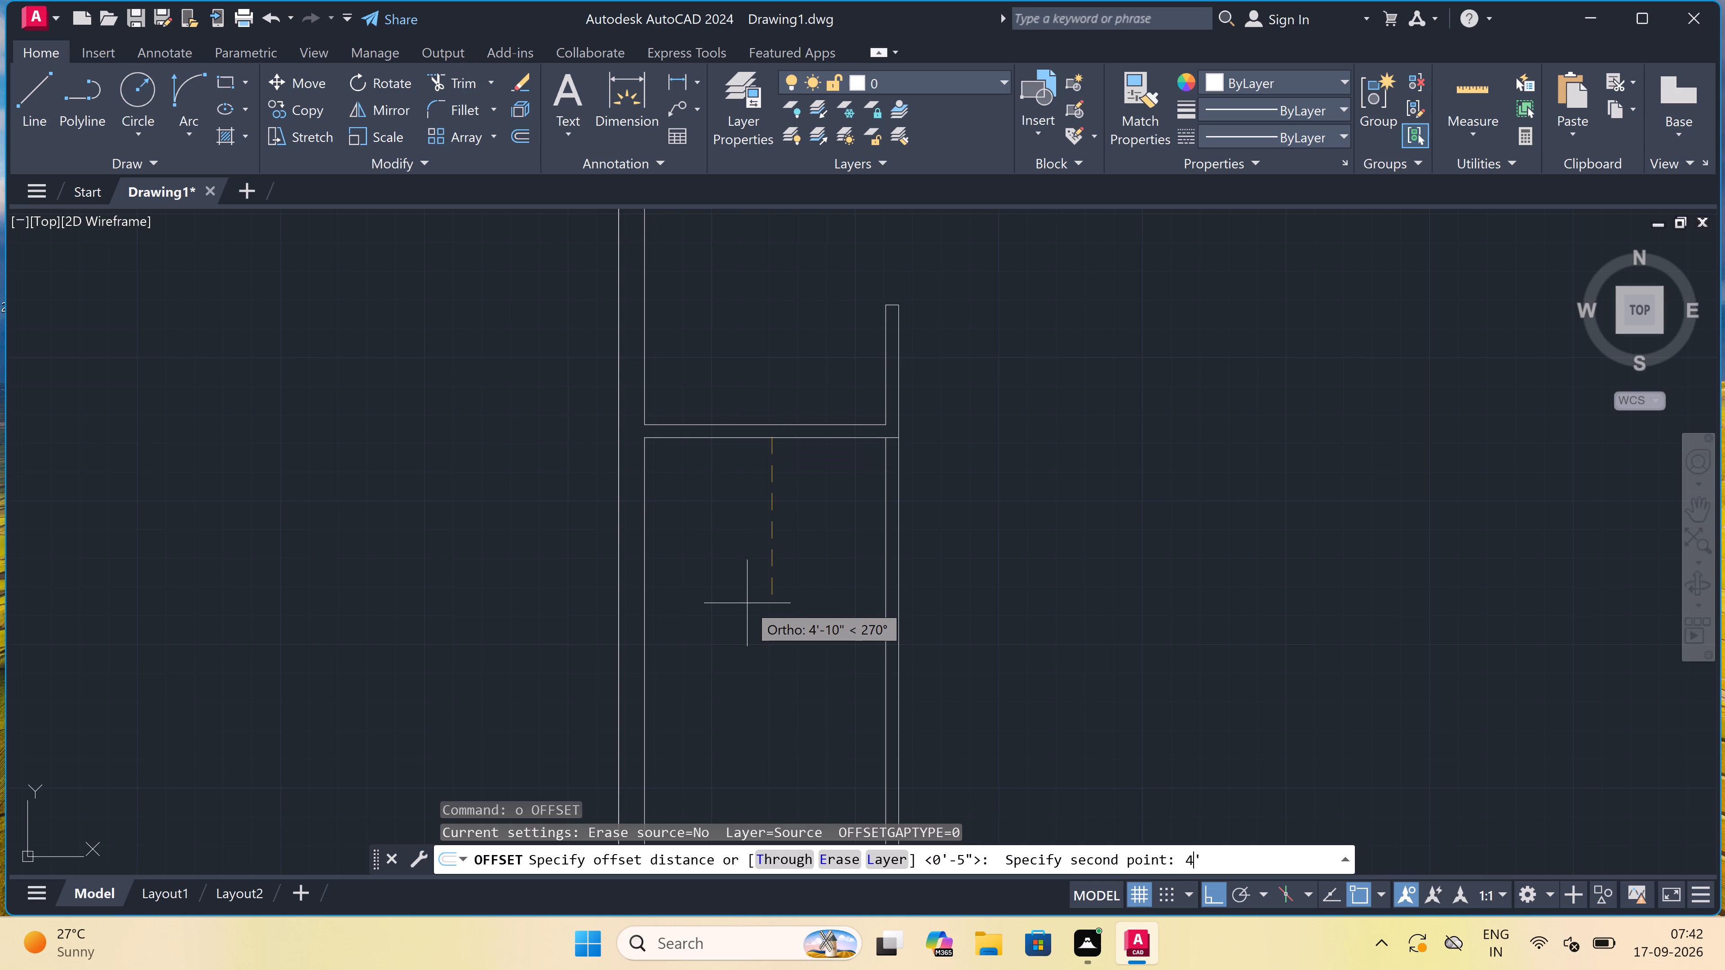
pyautogui.write('4.5"')
pyautogui.press('space')
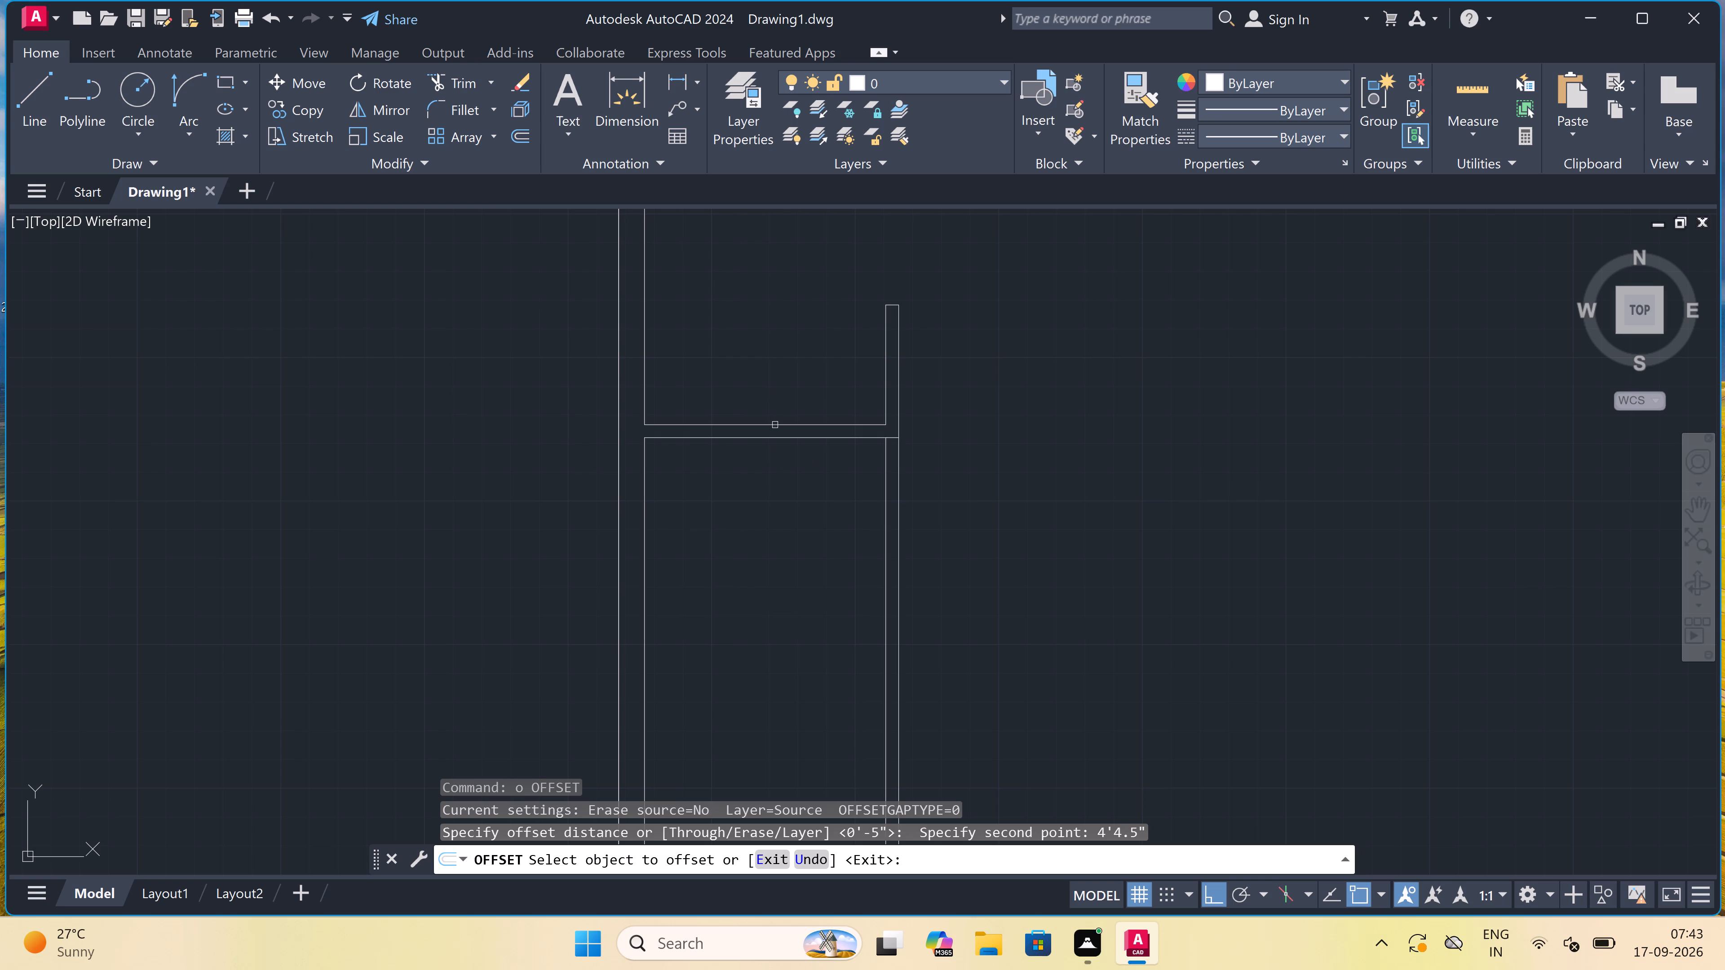
pyautogui.moveTo(771, 438); pyautogui.dragTo(772, 448)
pyautogui.click(769, 477)
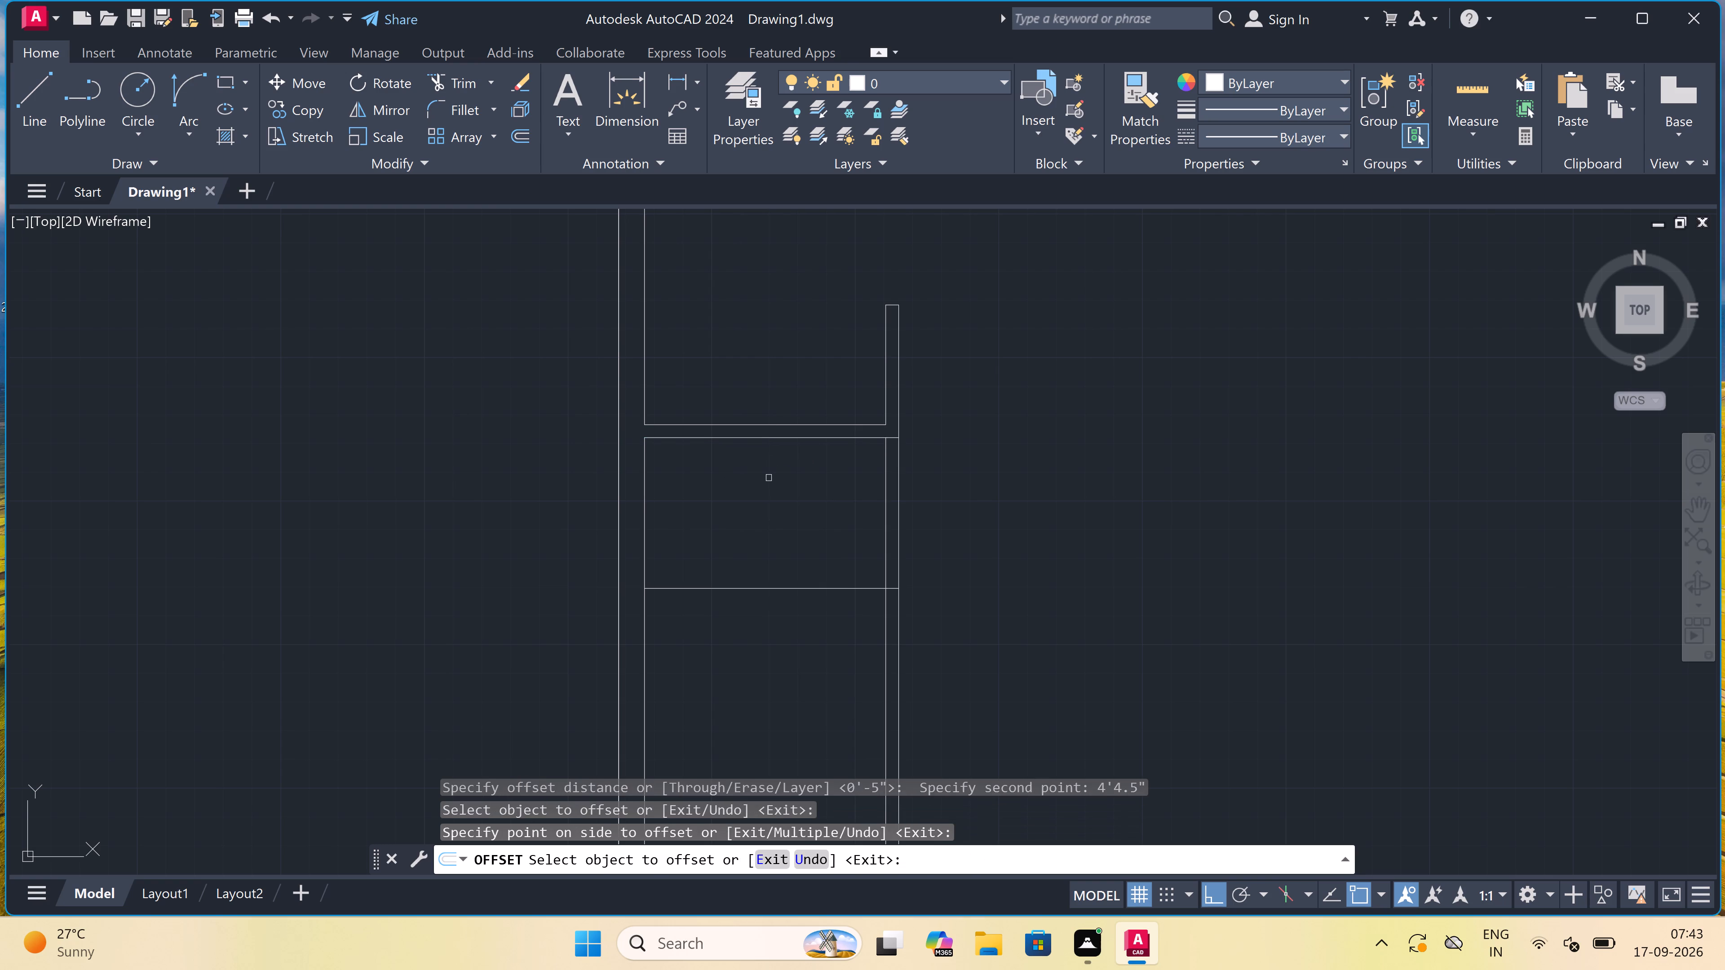
pyautogui.press('Escape')
# Offset the new horizontal line 4.5" downward to give the new partition its thickness.
pyautogui.press('space')
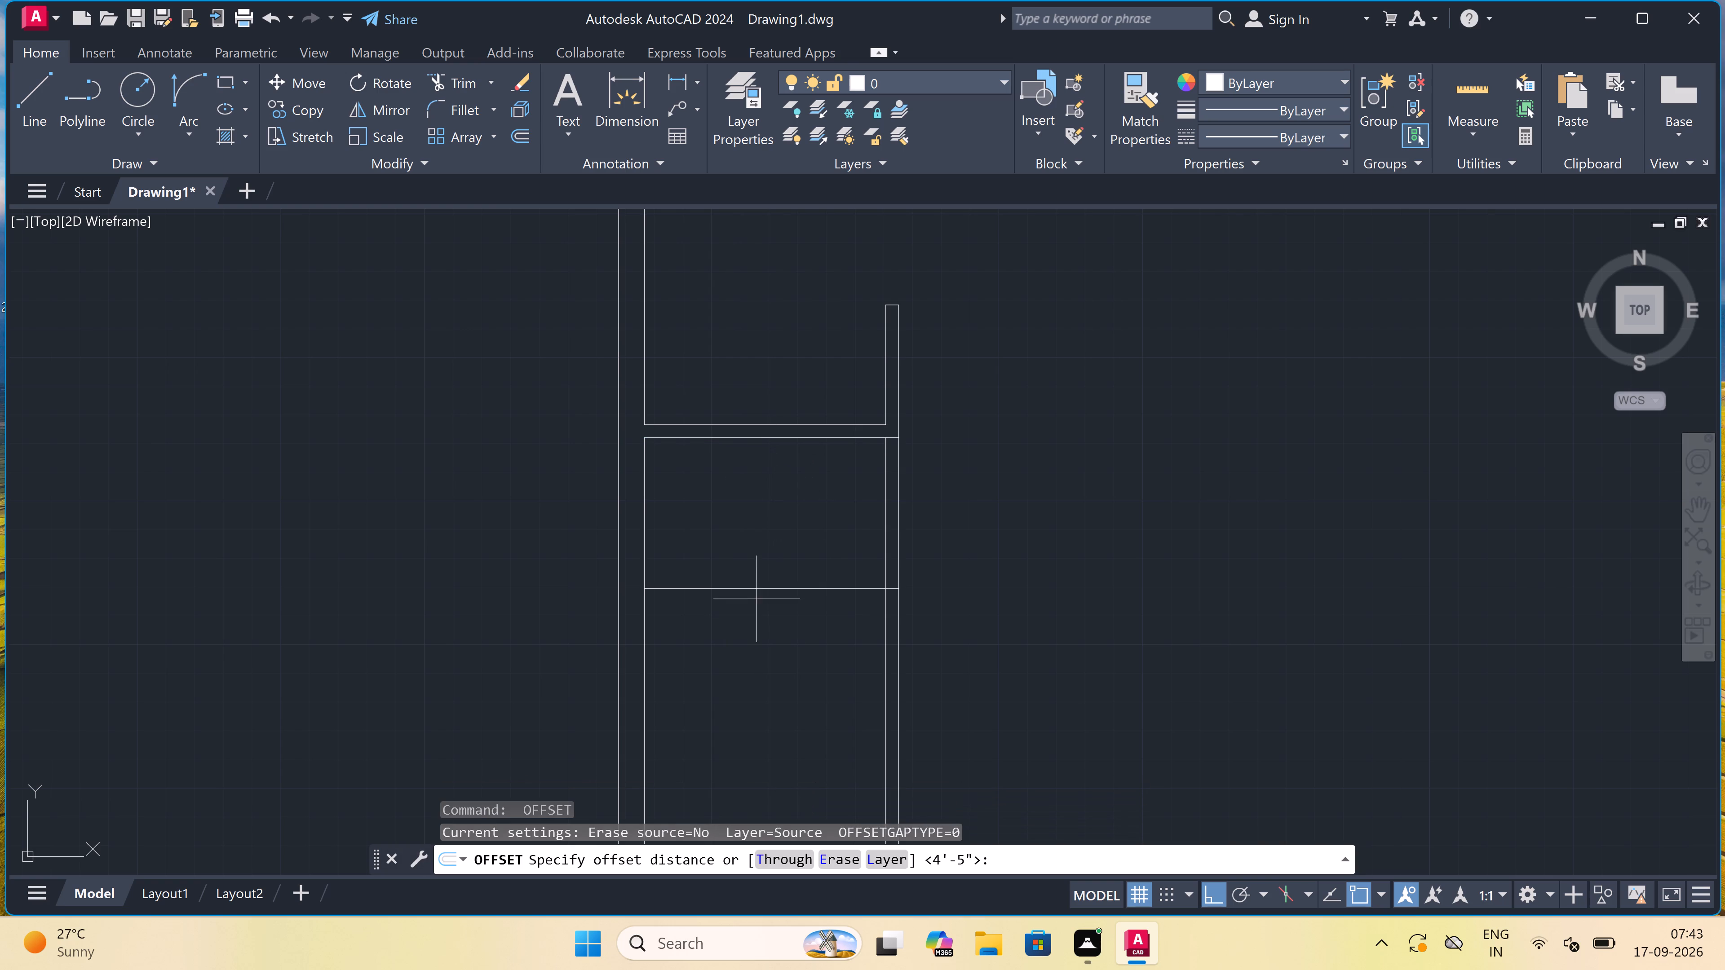
pyautogui.moveTo(762, 588); pyautogui.dragTo(765, 605)
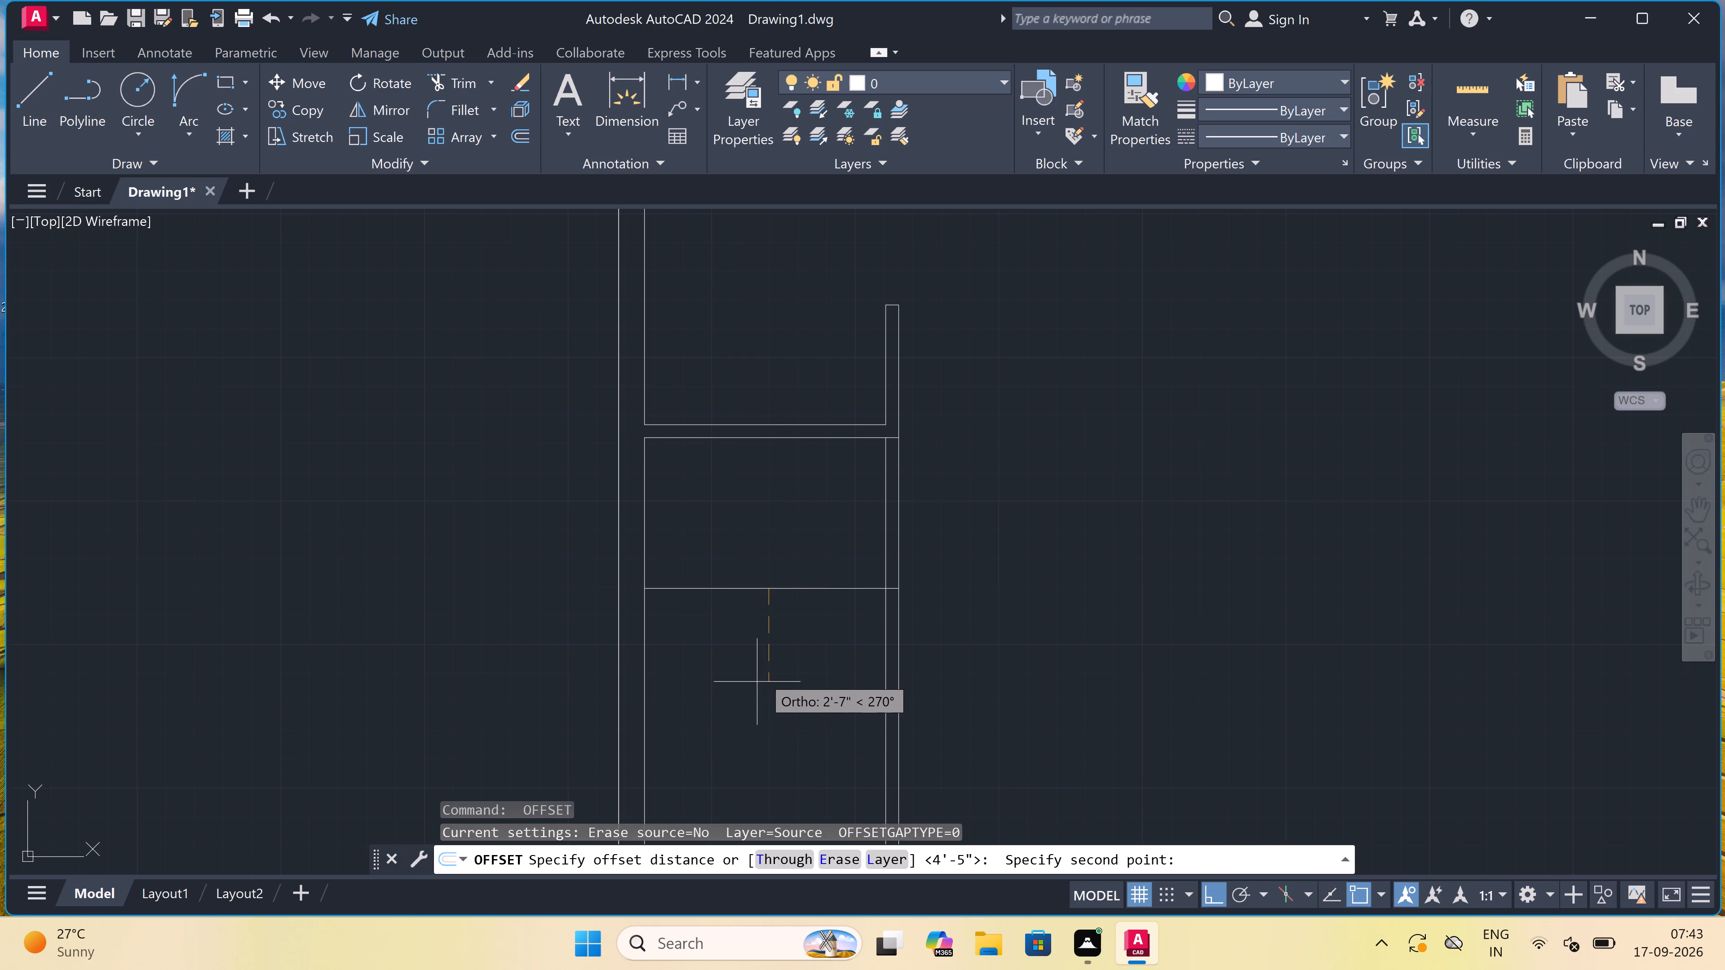
pyautogui.write('4.5"')
pyautogui.press('space')
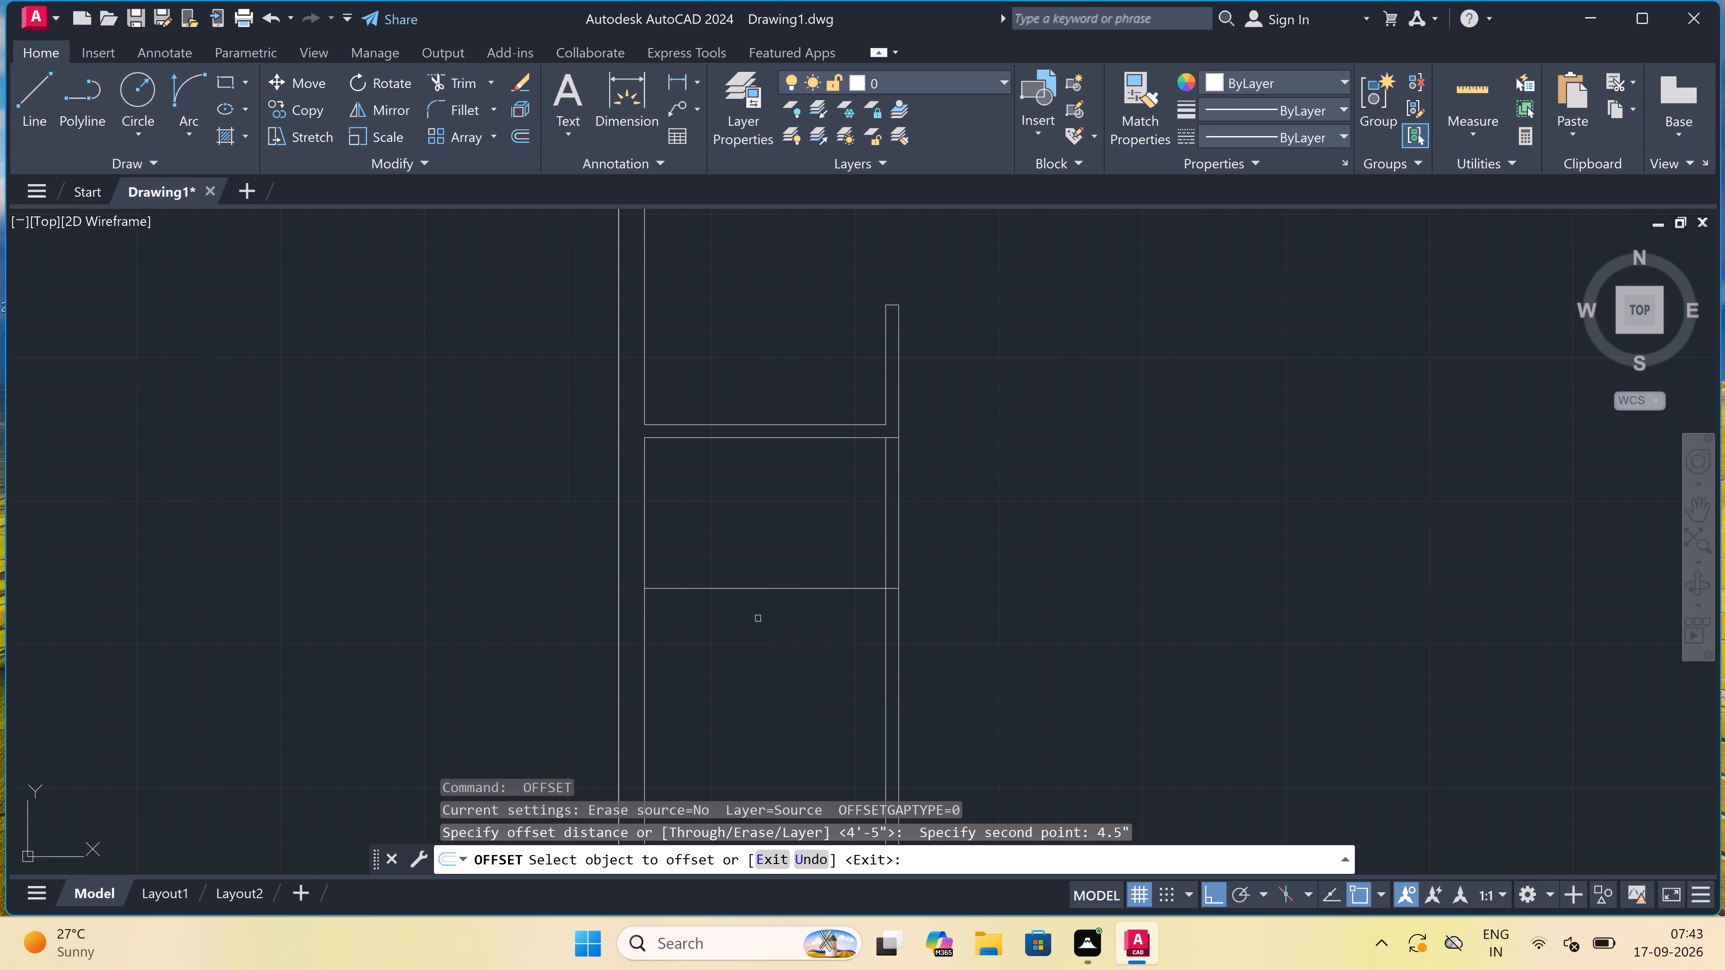
pyautogui.click(756, 589)
pyautogui.click(752, 617)
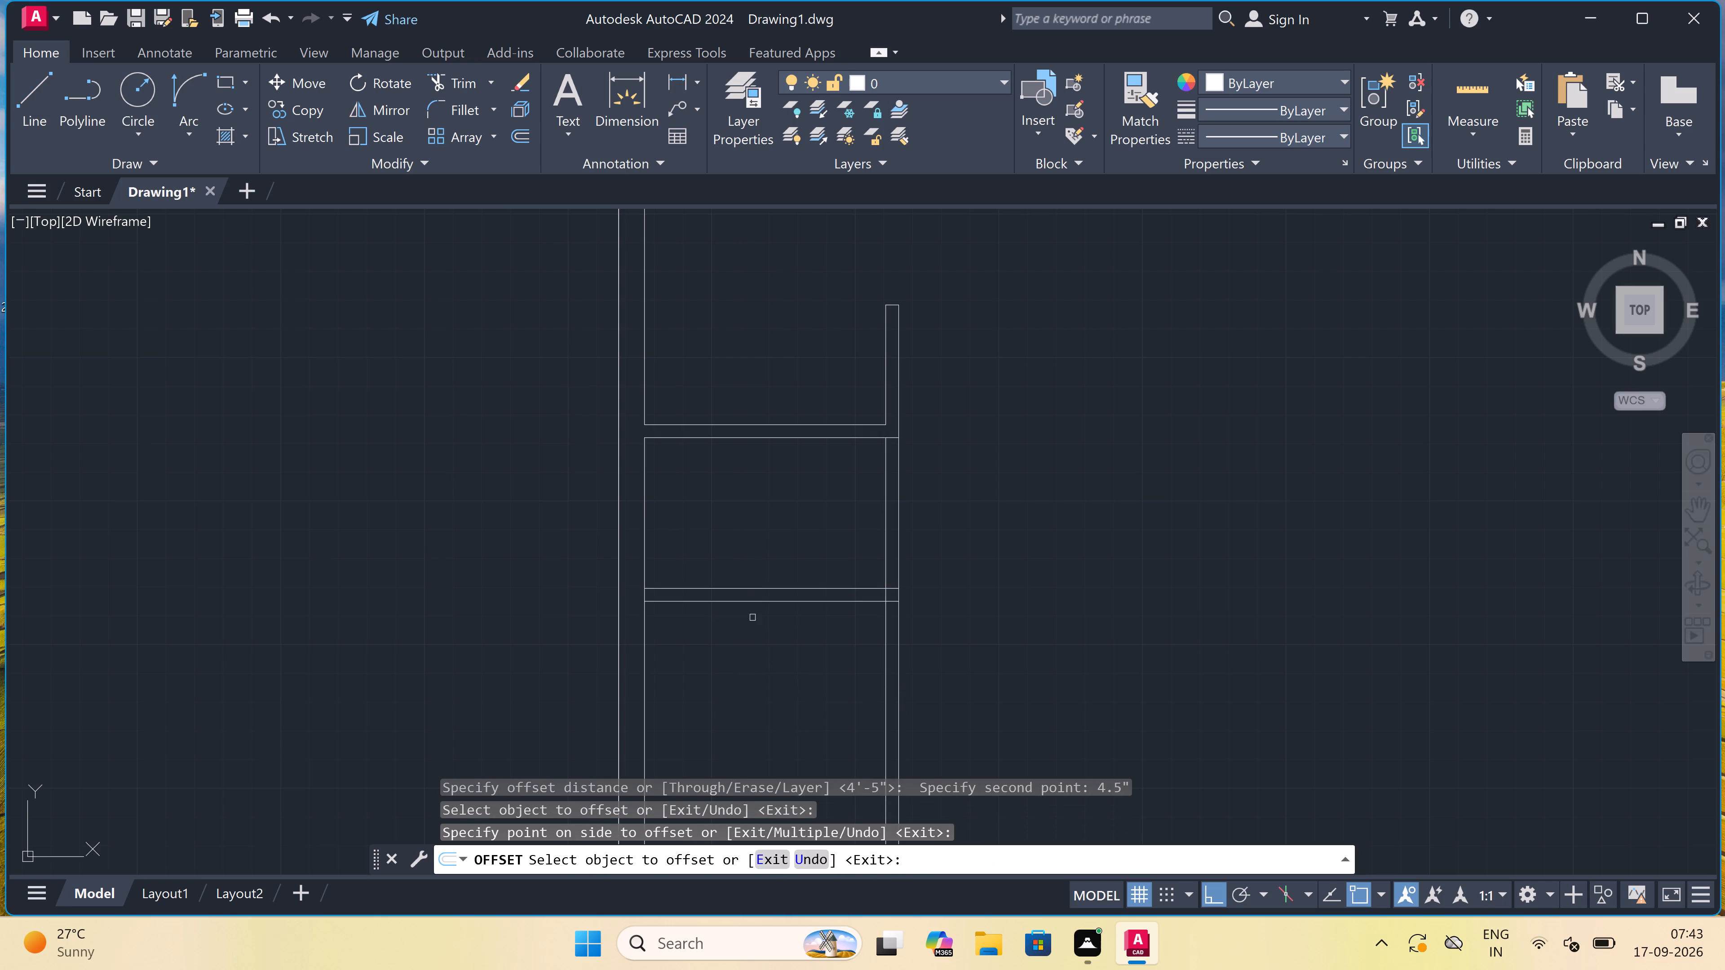
pyautogui.press('Escape')
# Trim the overlapping lines where the new partition and the one above it meet the right-hand vertical wall.
pyautogui.press('t')
pyautogui.press('r')
pyautogui.press('space')
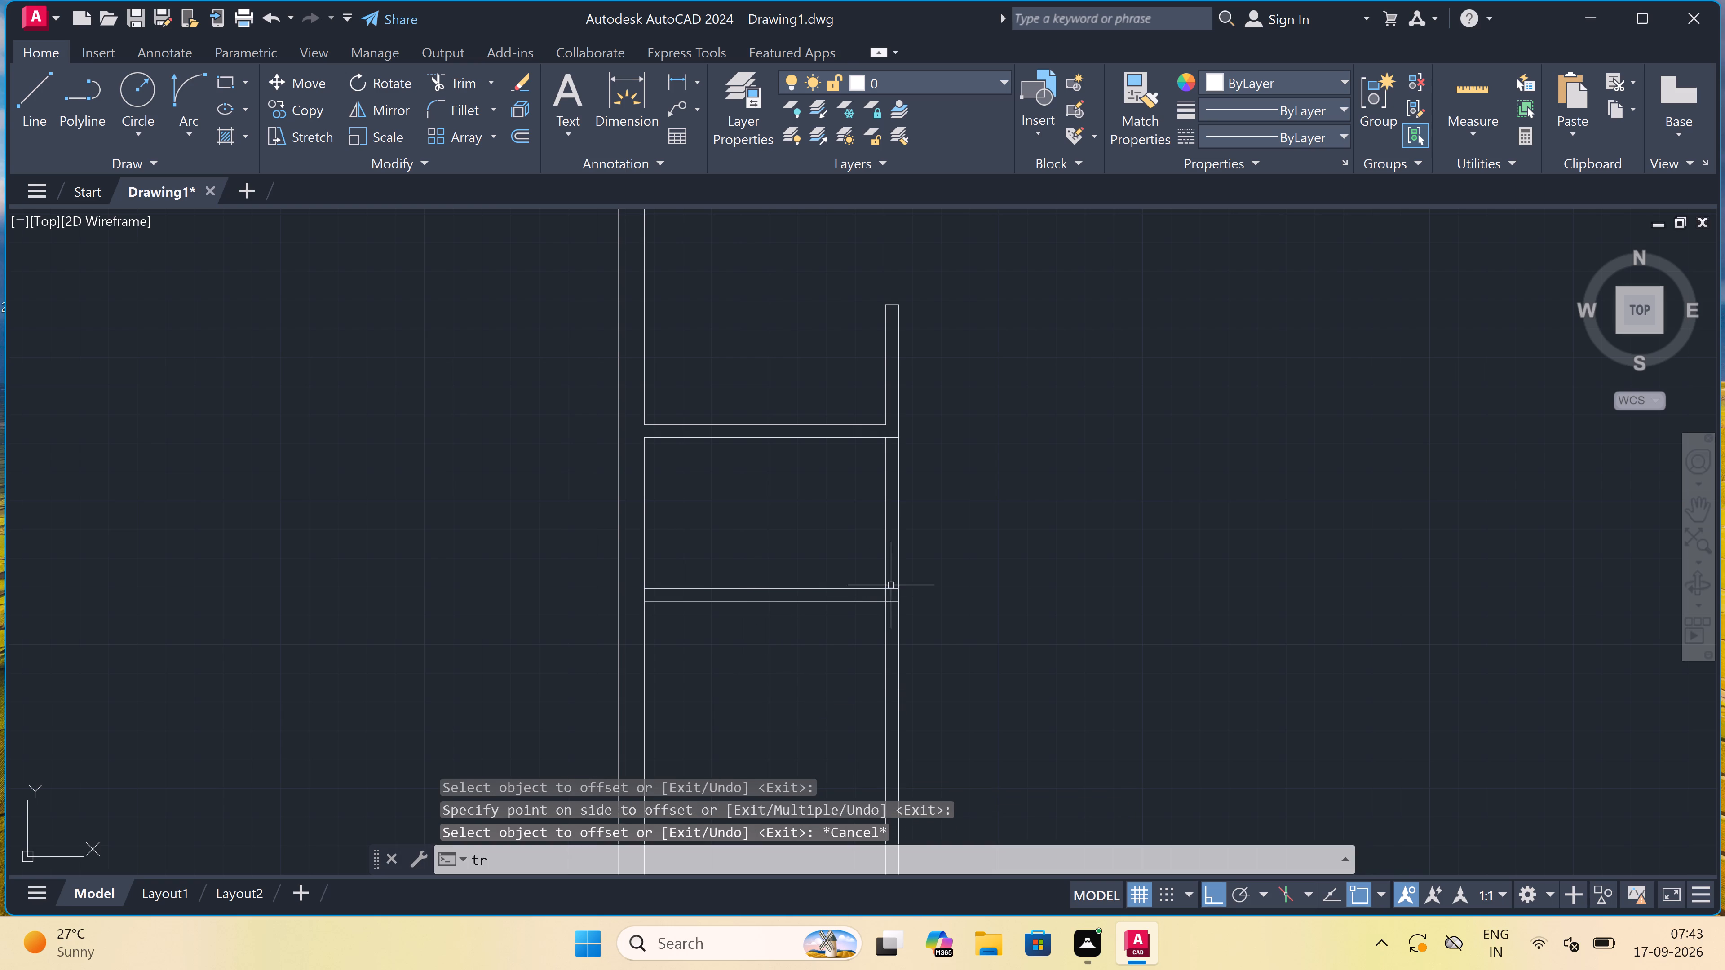
pyautogui.scroll(2, 908, 590)
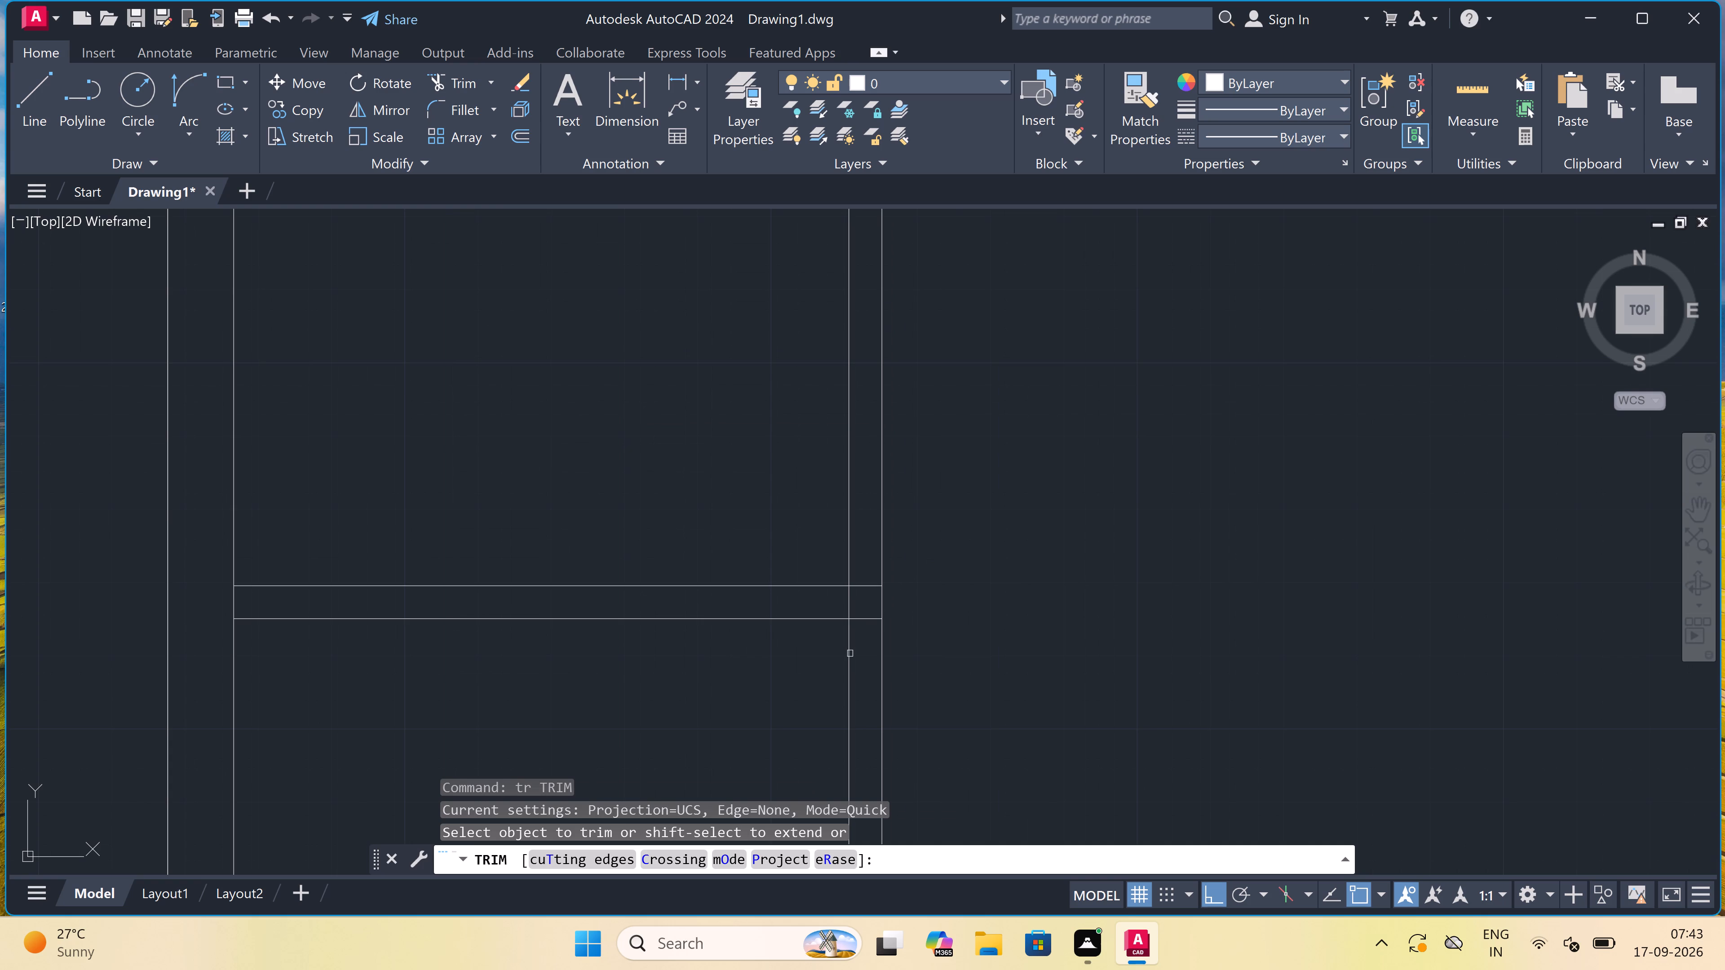
pyautogui.click(862, 634)
pyautogui.click(866, 559)
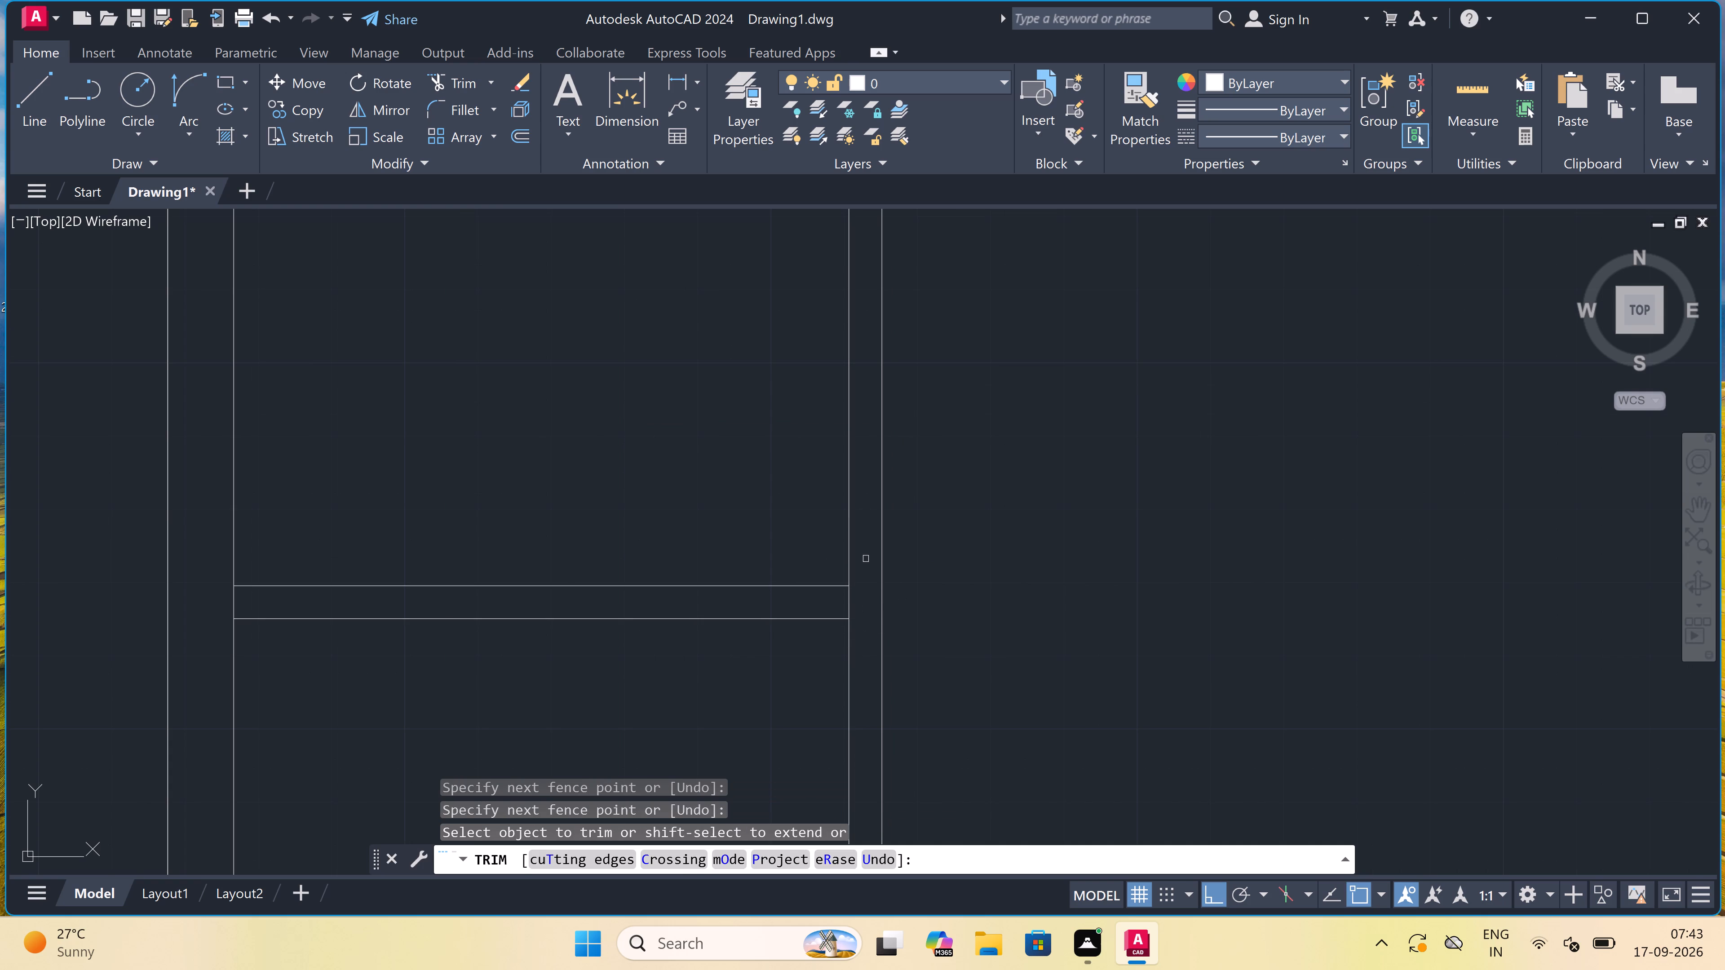
pyautogui.click(851, 604)
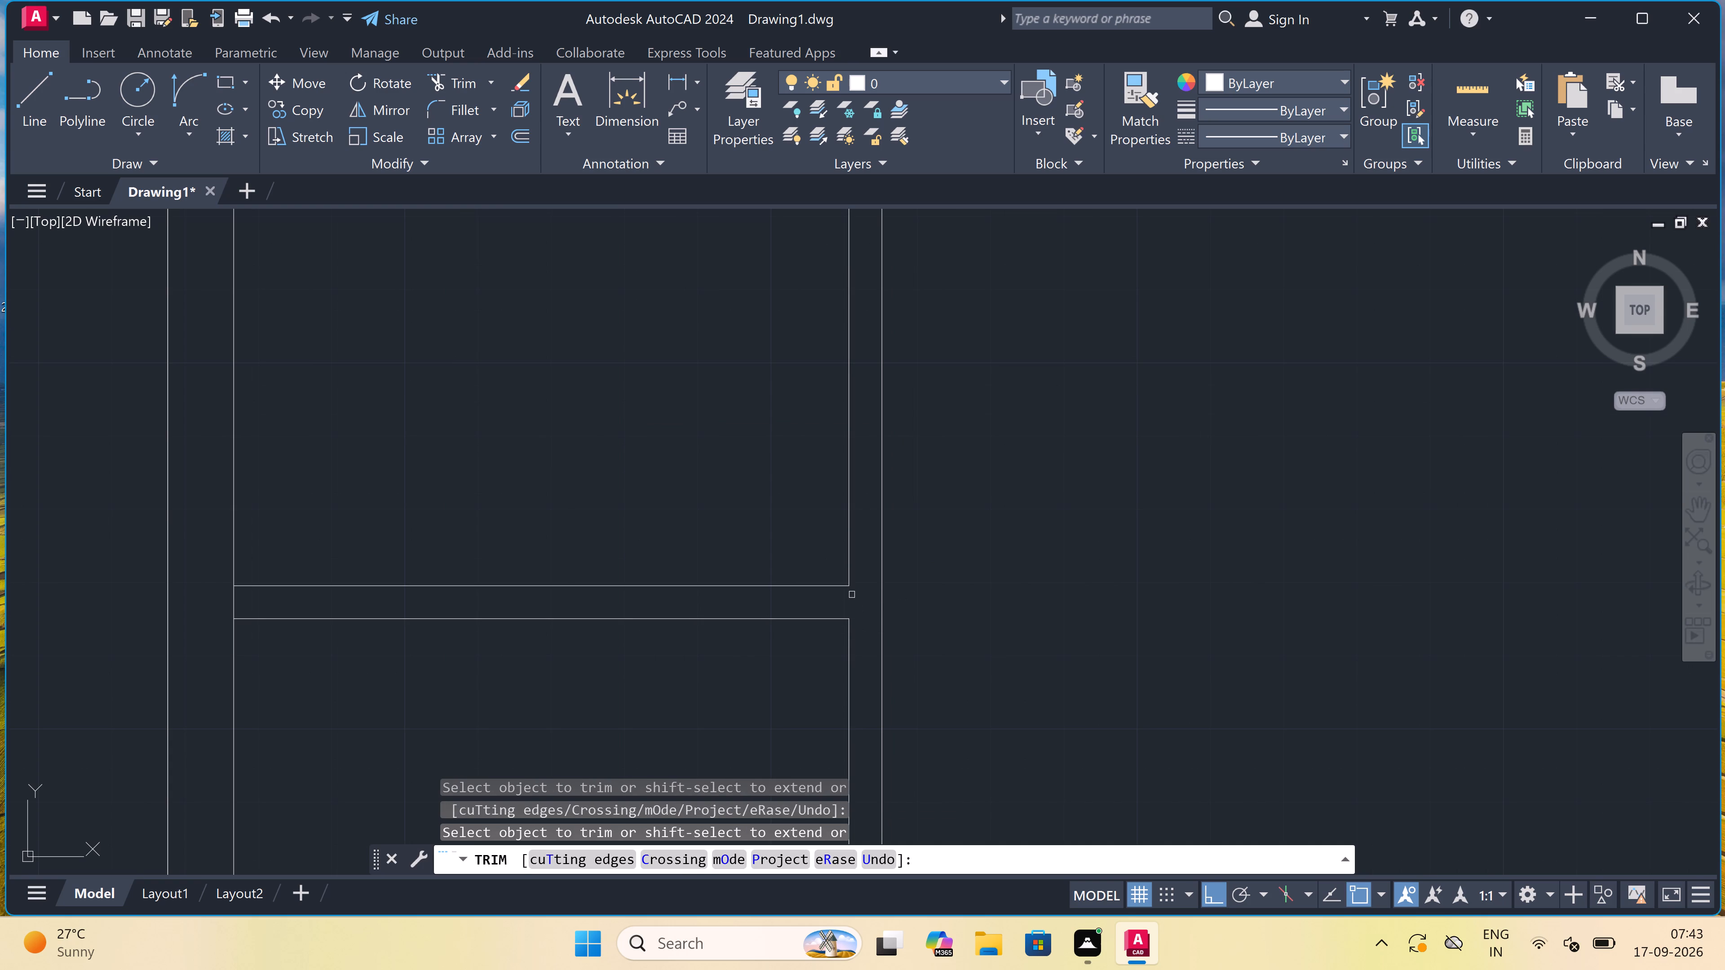
pyautogui.scroll(-1, 852, 595)
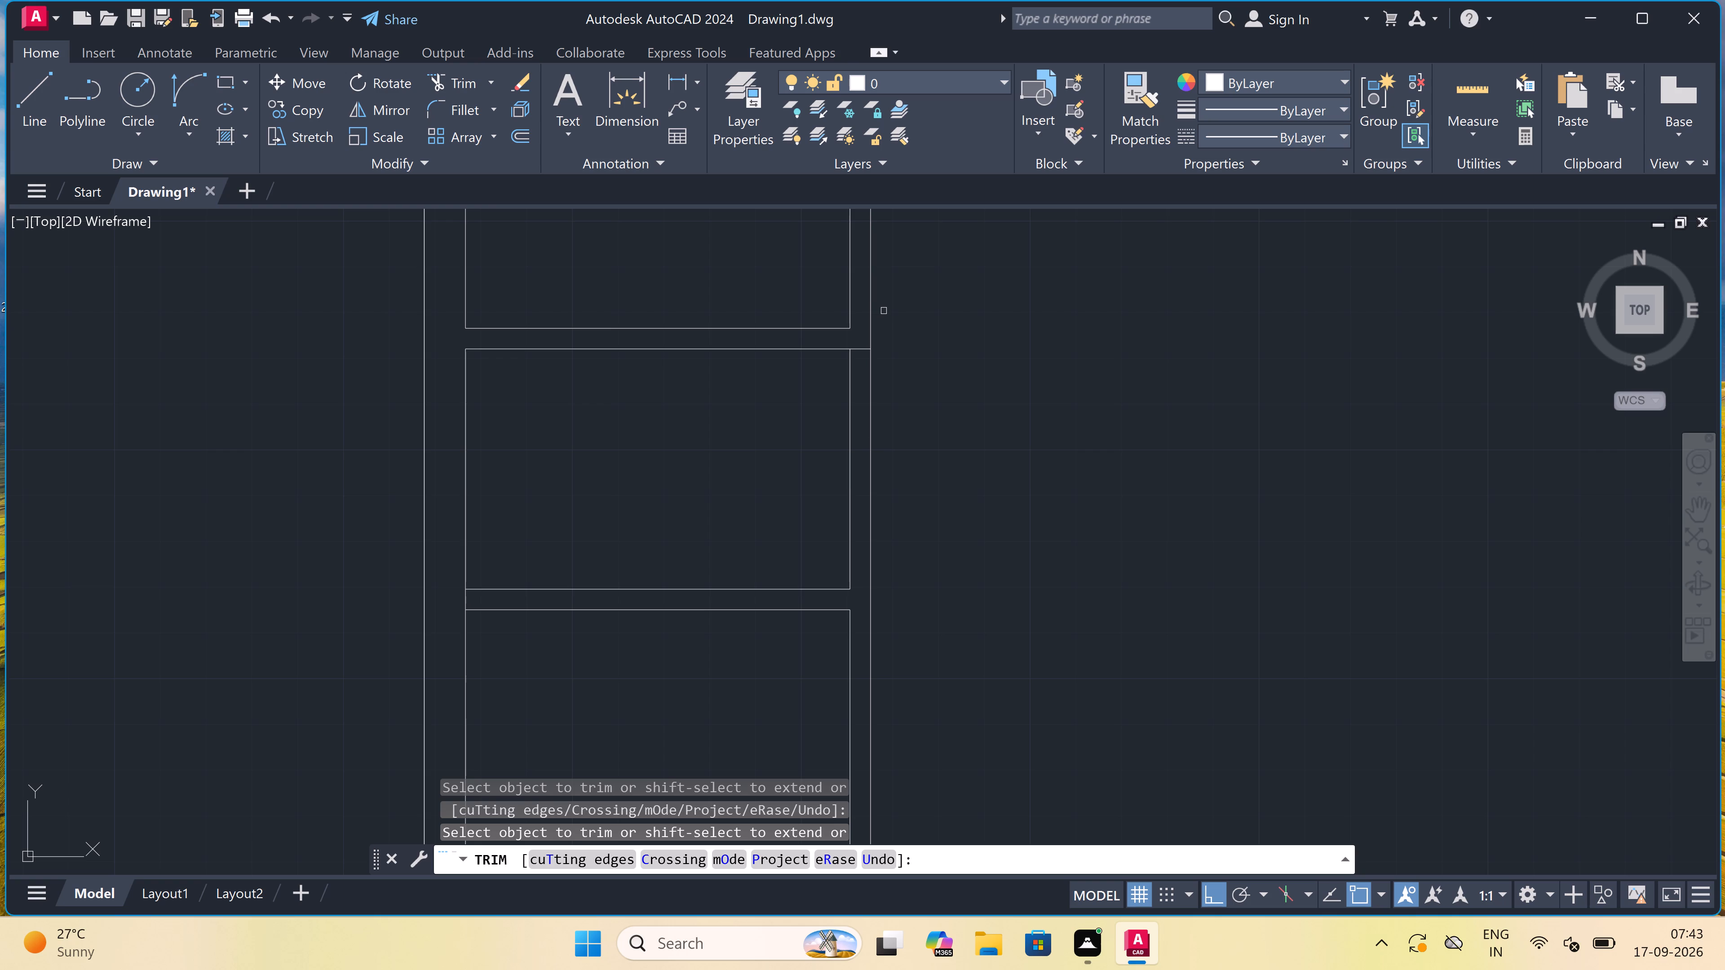
pyautogui.click(863, 342)
pyautogui.click(866, 373)
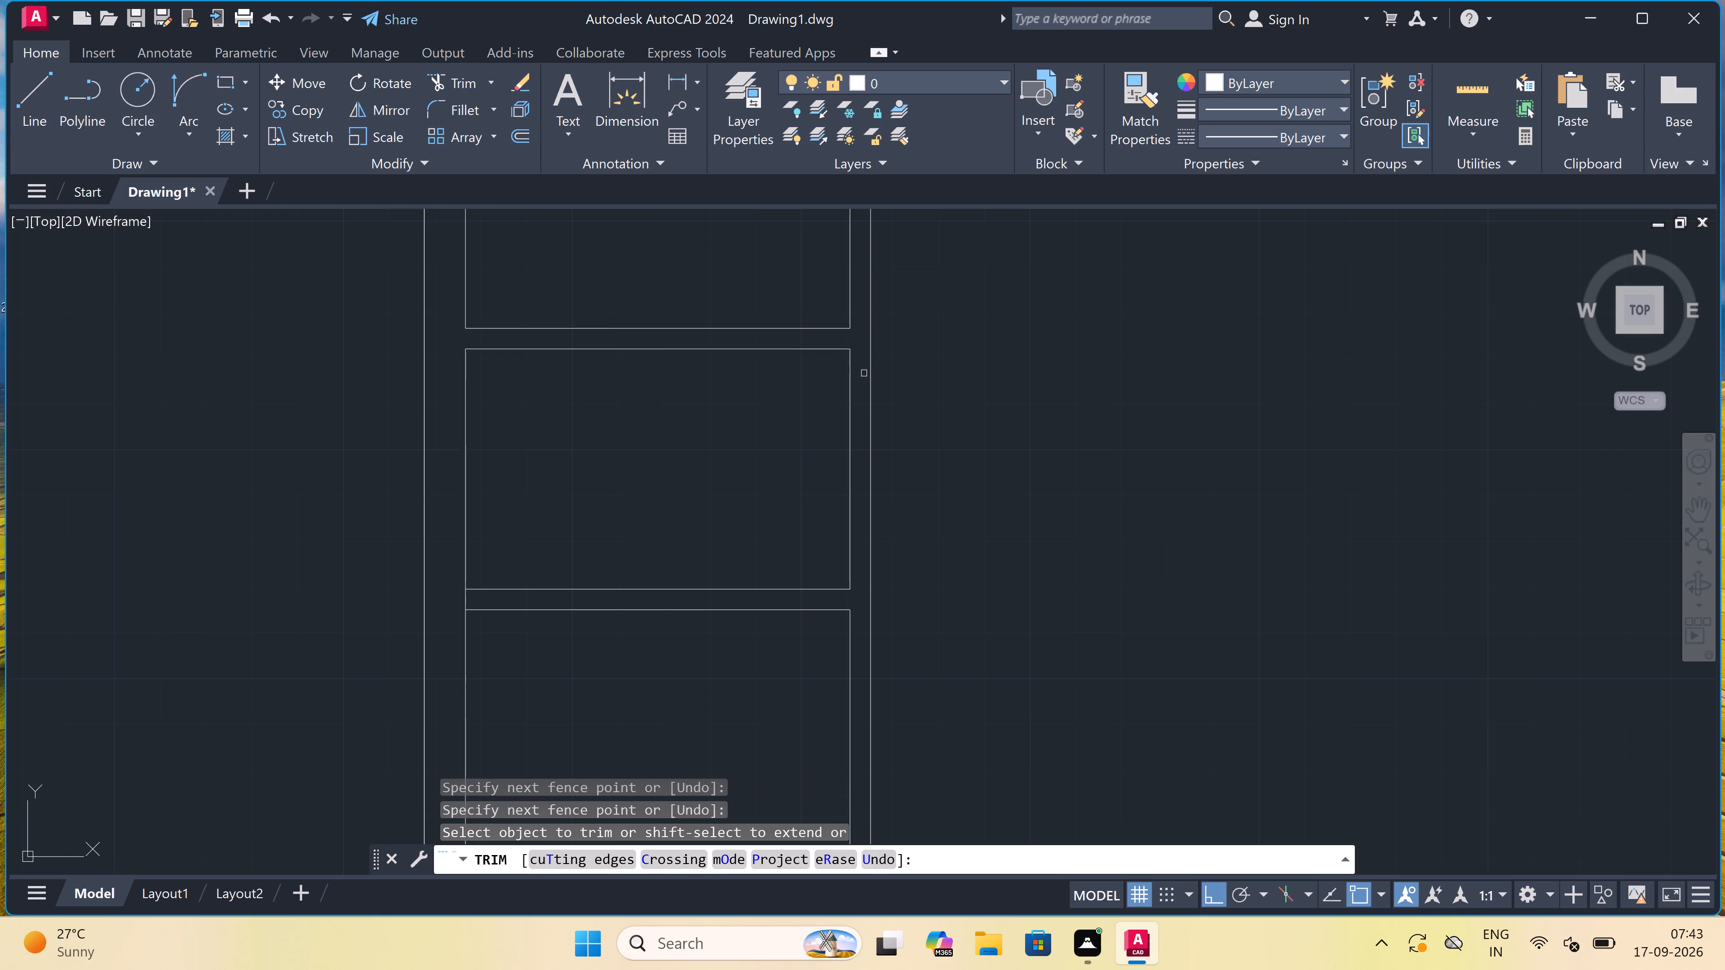
pyautogui.press('Escape')
# Draw a short jamb line across the right-hand vertical wall just below the upper partition.
pyautogui.write('l')
pyautogui.press('space')
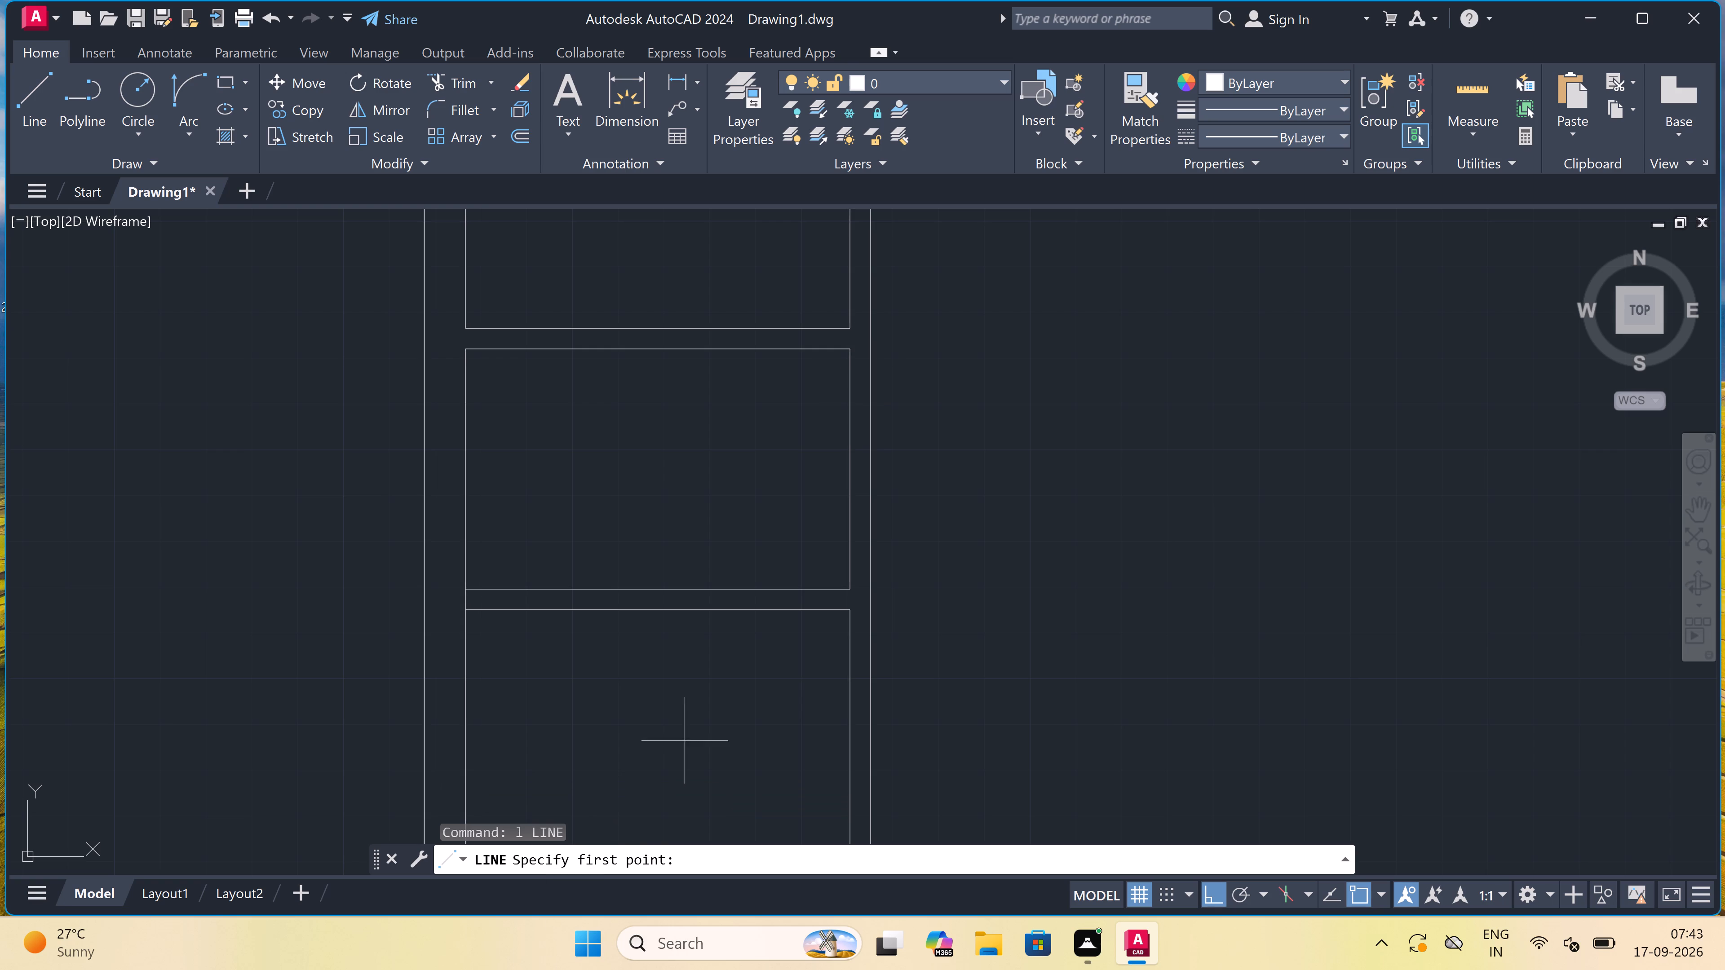
pyautogui.scroll(-1, 853, 612)
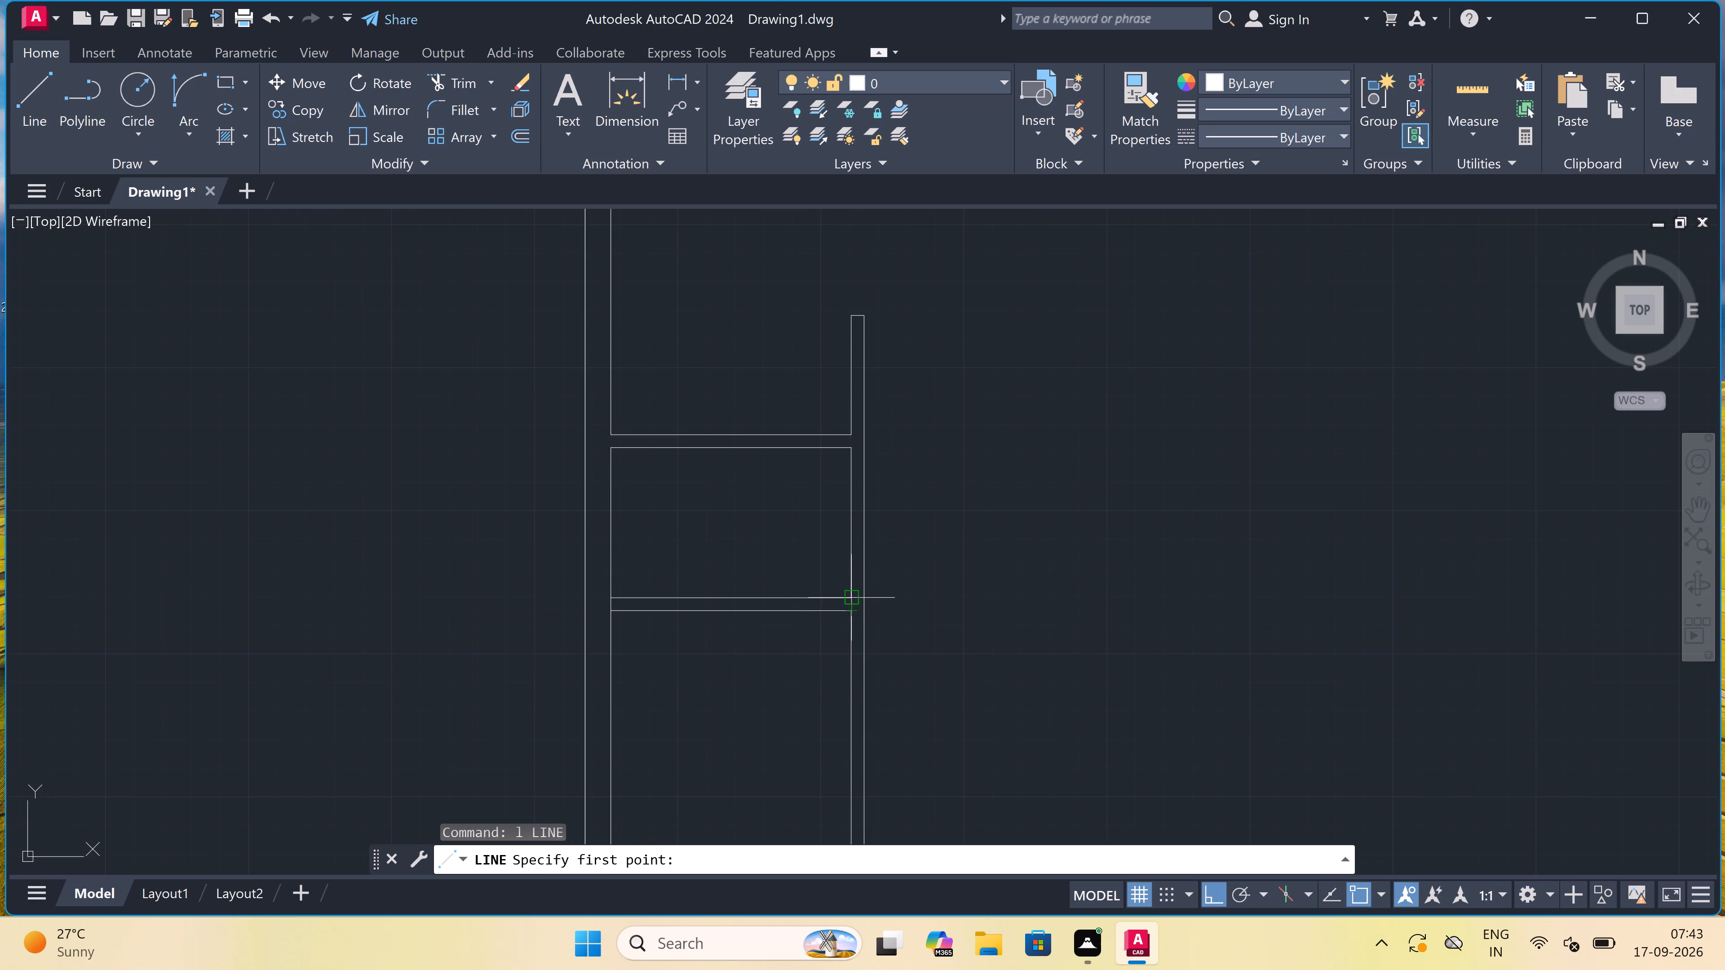
pyautogui.scroll(1, 855, 594)
pyautogui.scroll(-3, 855, 594)
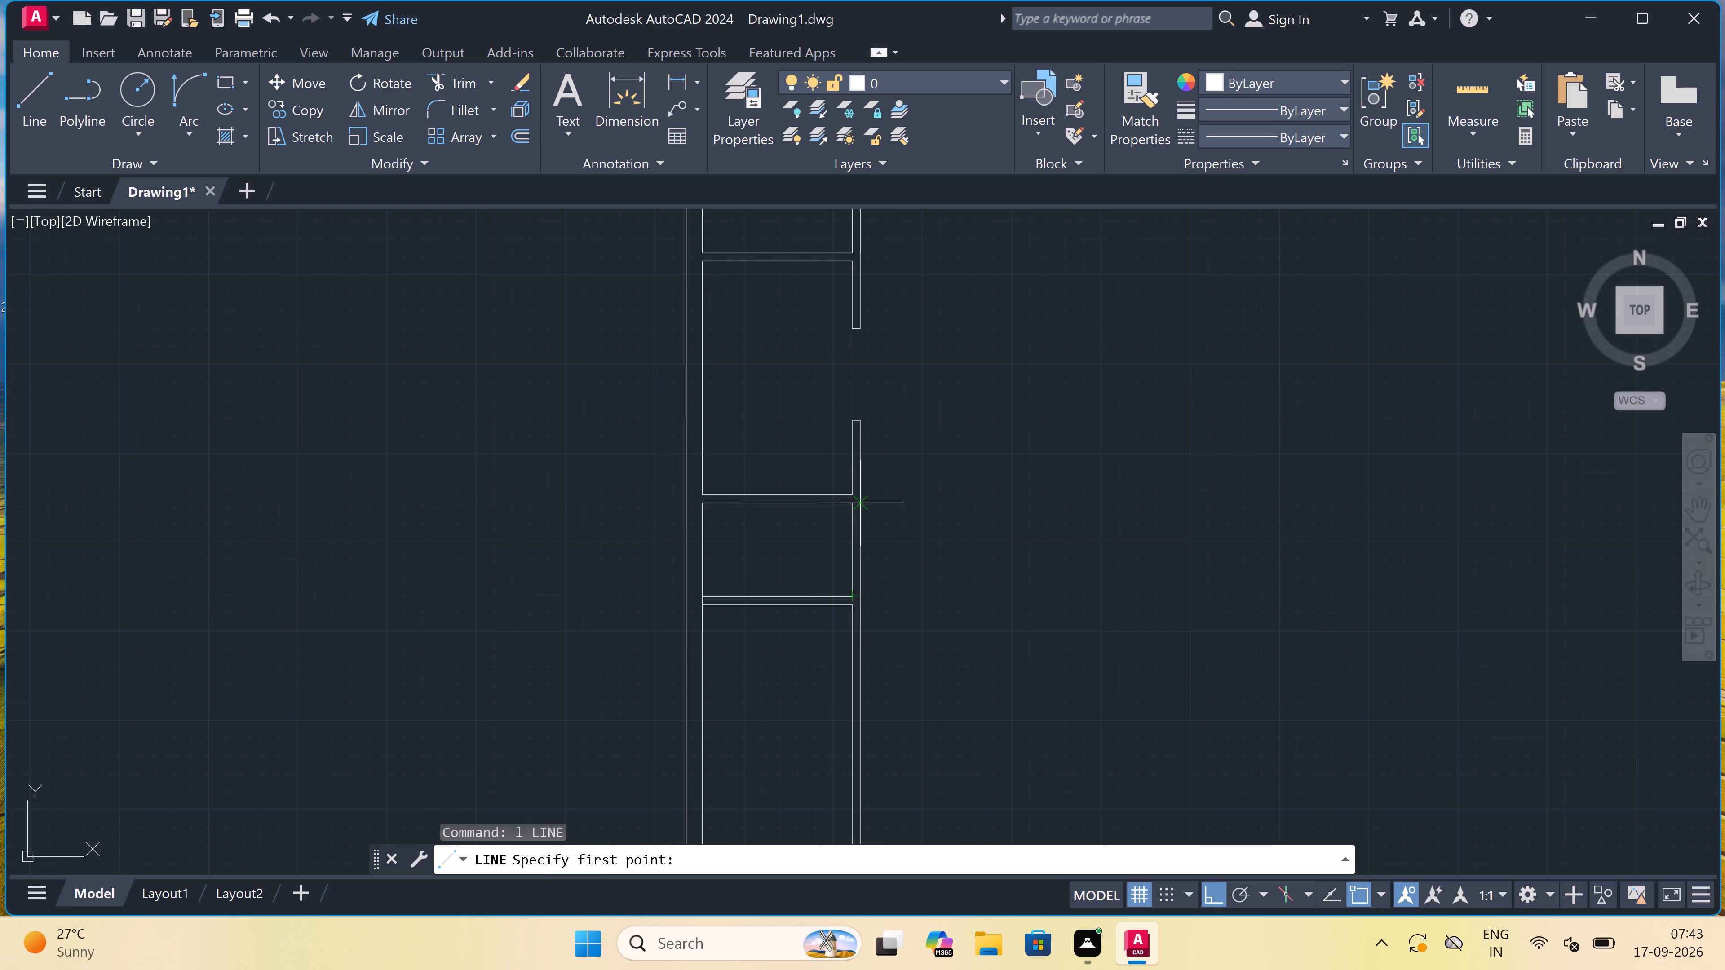
pyautogui.scroll(3, 862, 511)
pyautogui.scroll(-2, 861, 517)
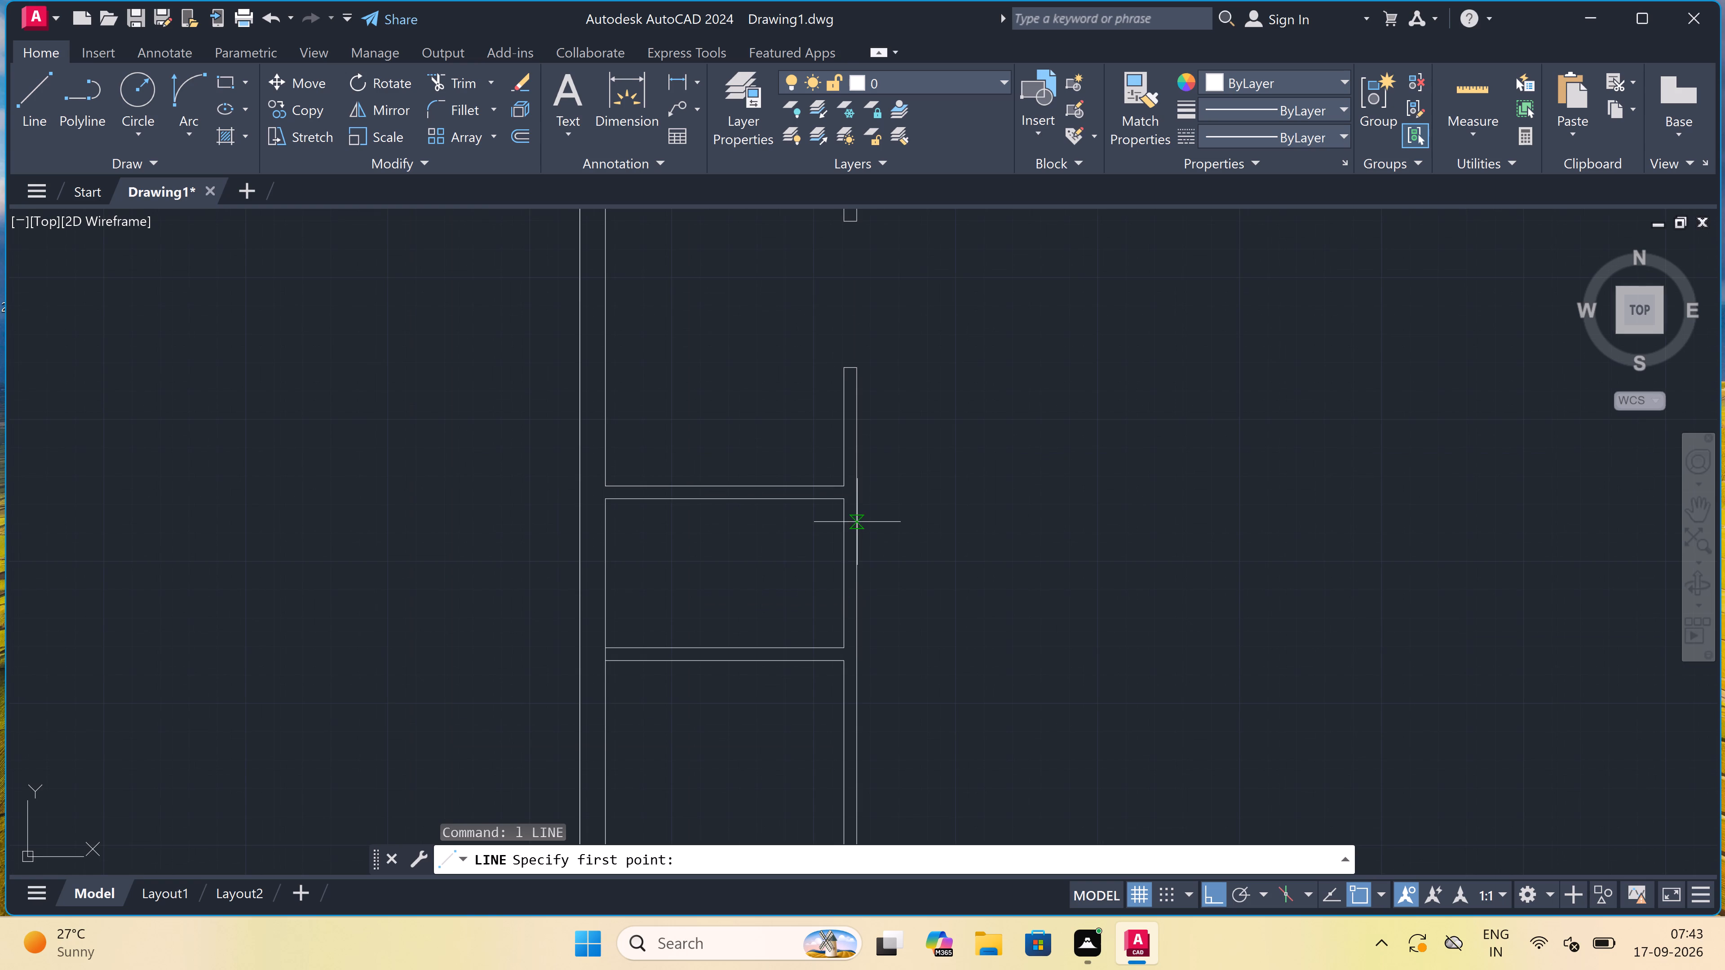
pyautogui.scroll(2, 845, 515)
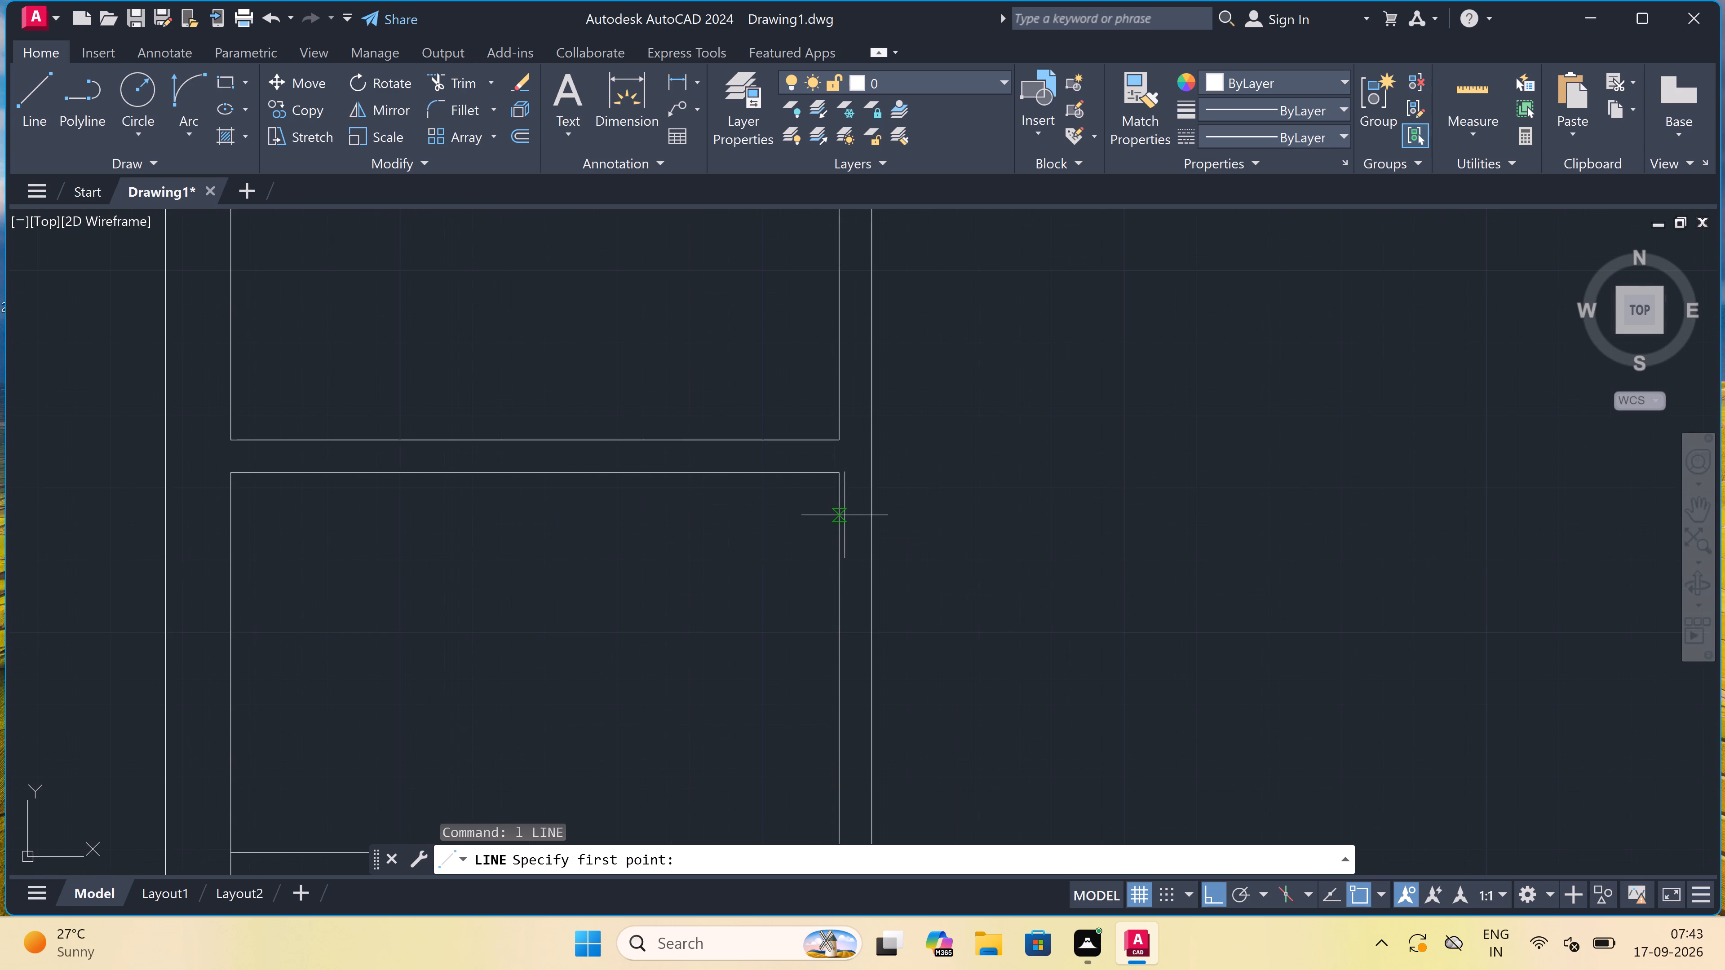
pyautogui.moveTo(840, 519); pyautogui.dragTo(823, 528)
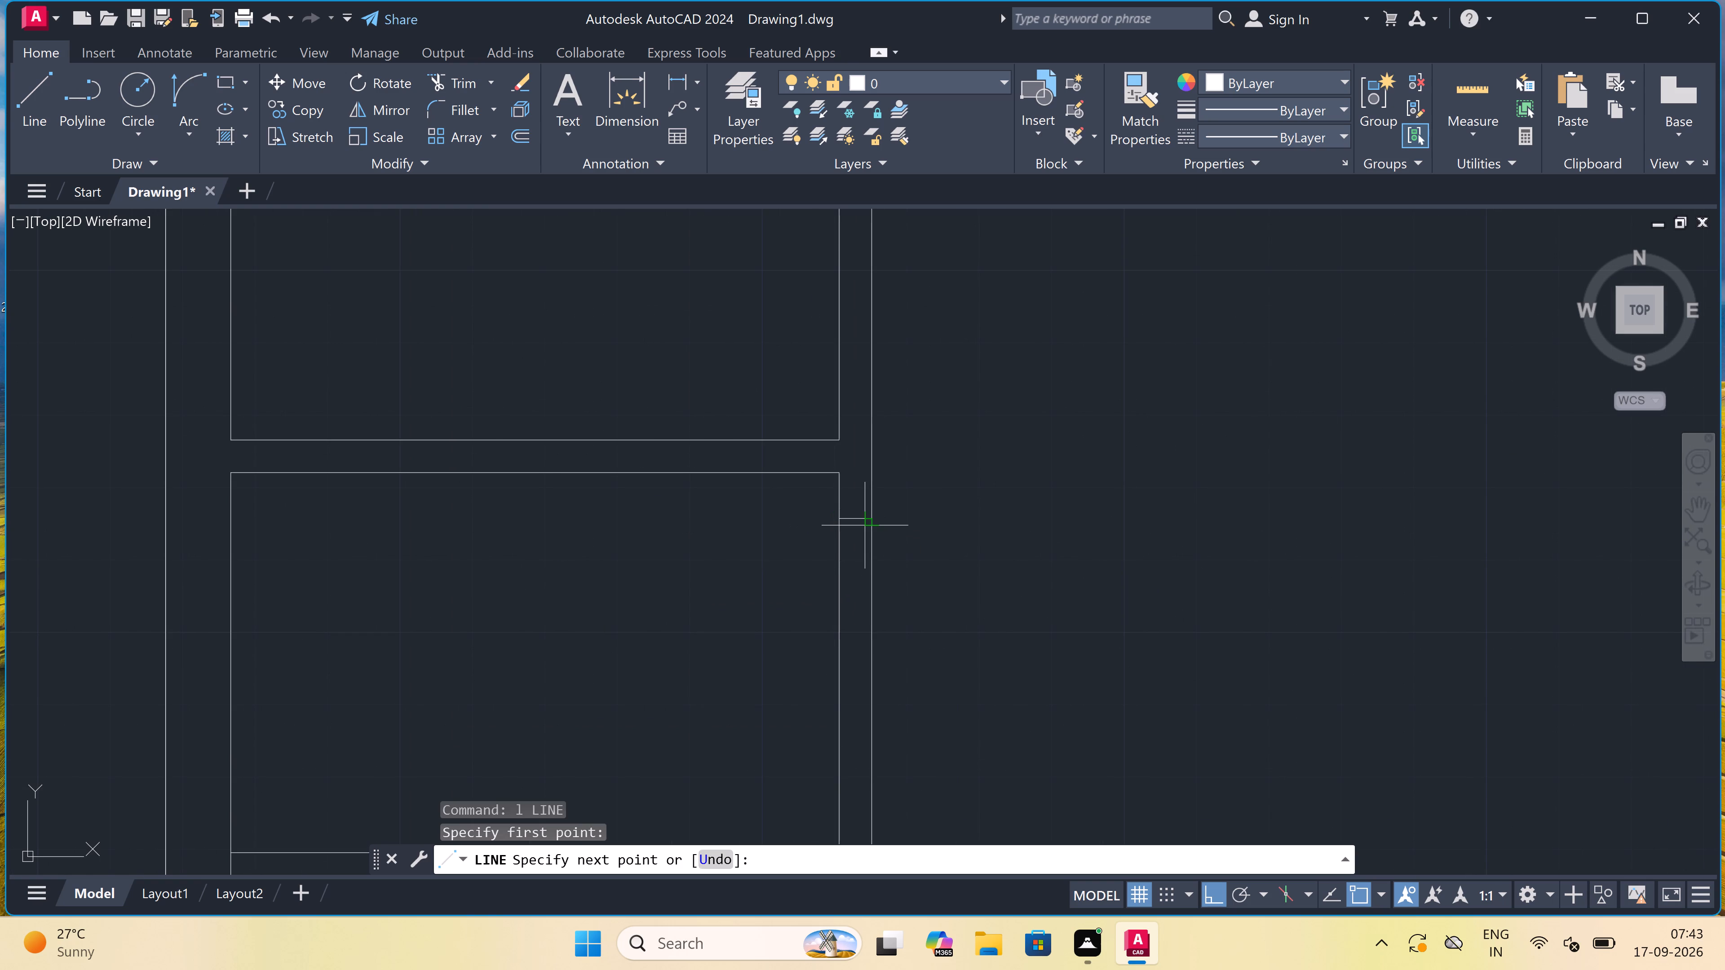
pyautogui.click(872, 512)
pyautogui.press('Escape')
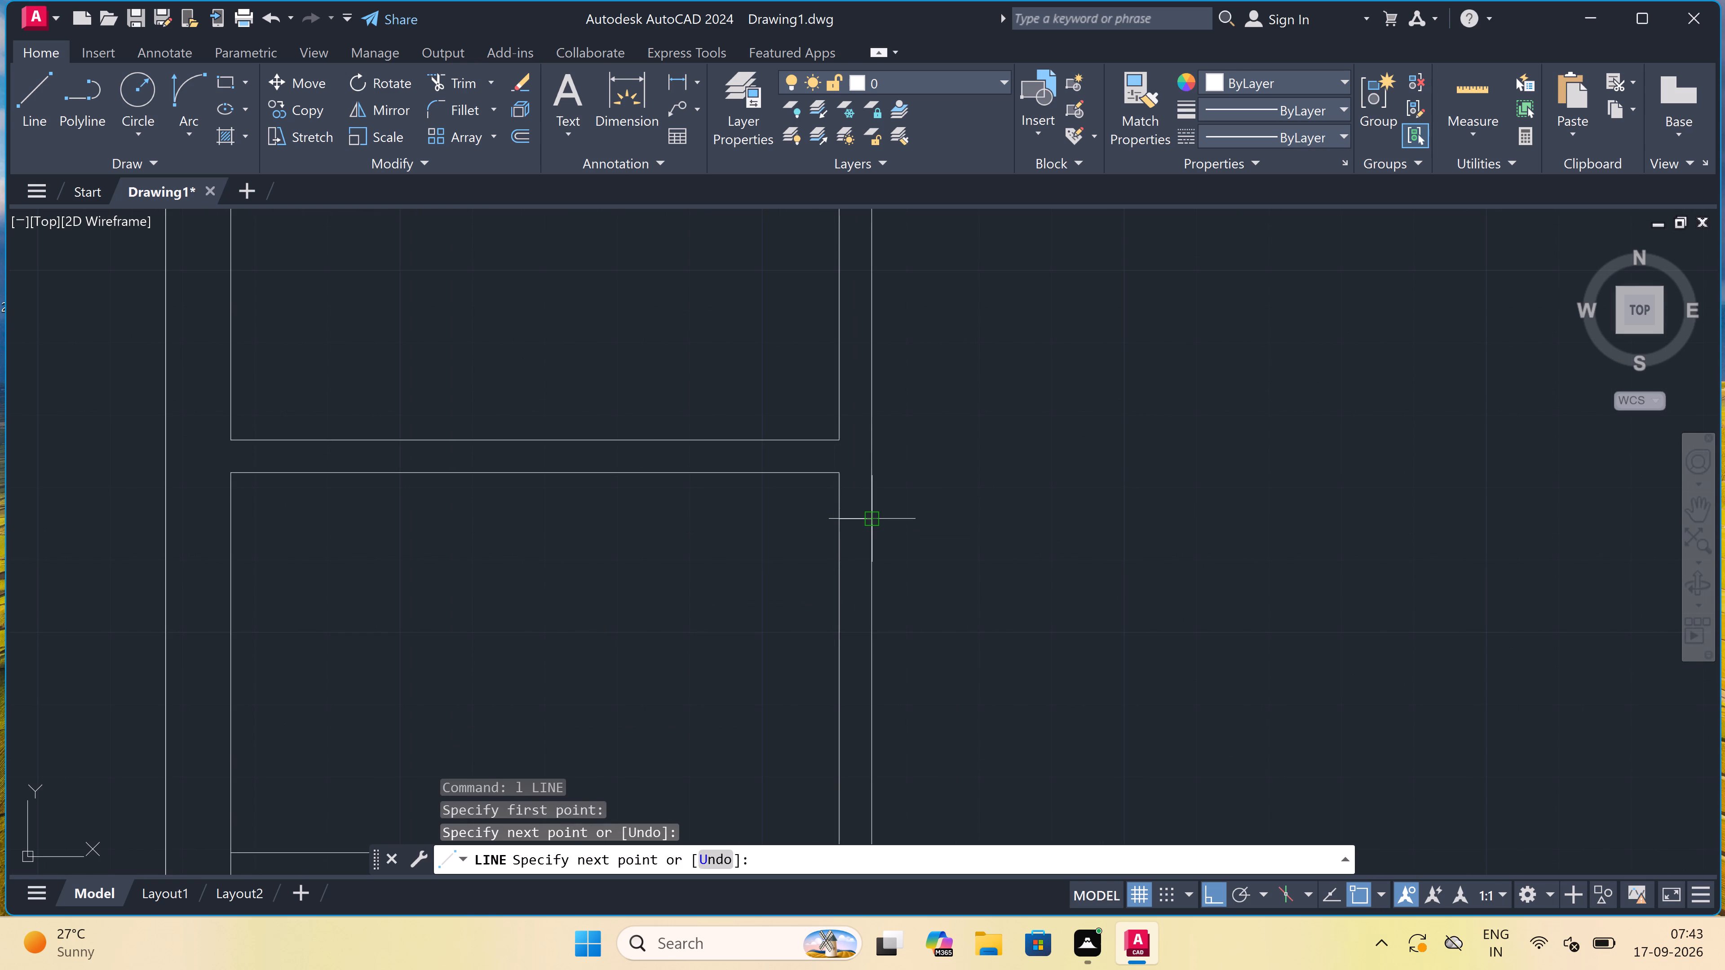
# Draw a short line across the right-hand vertical wall, continuing the new partition's lower face to the wall's outer face.
pyautogui.scroll(-4, 865, 492)
pyautogui.press('space')
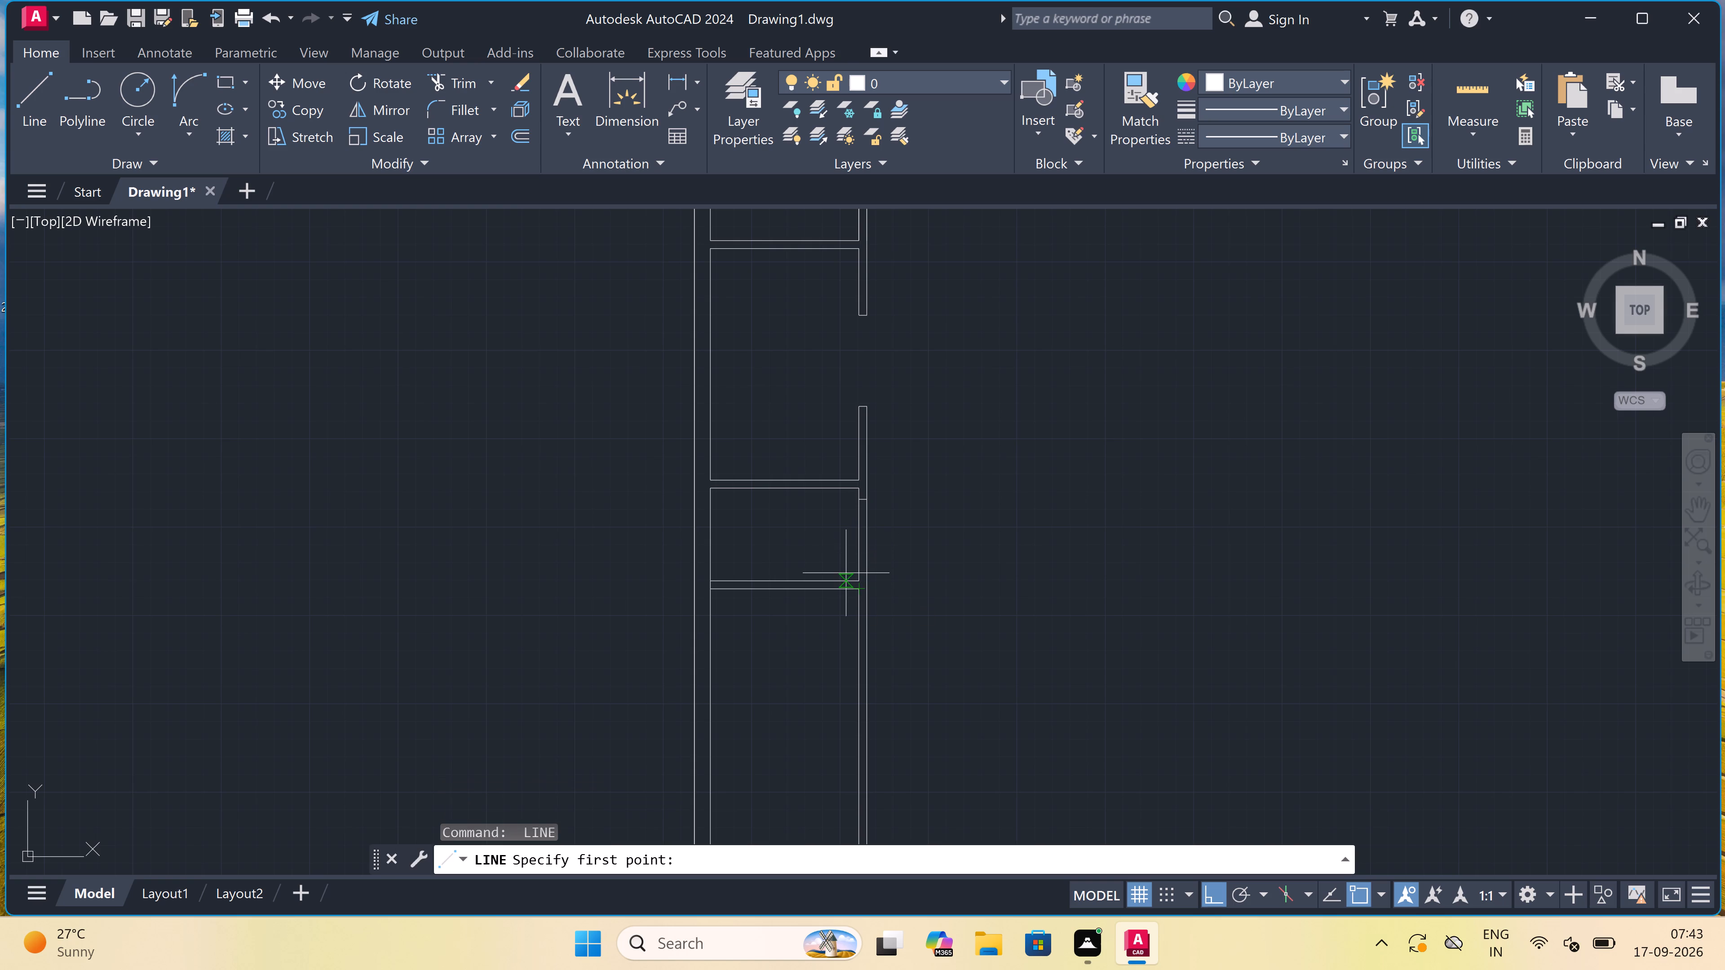
pyautogui.scroll(2, 848, 577)
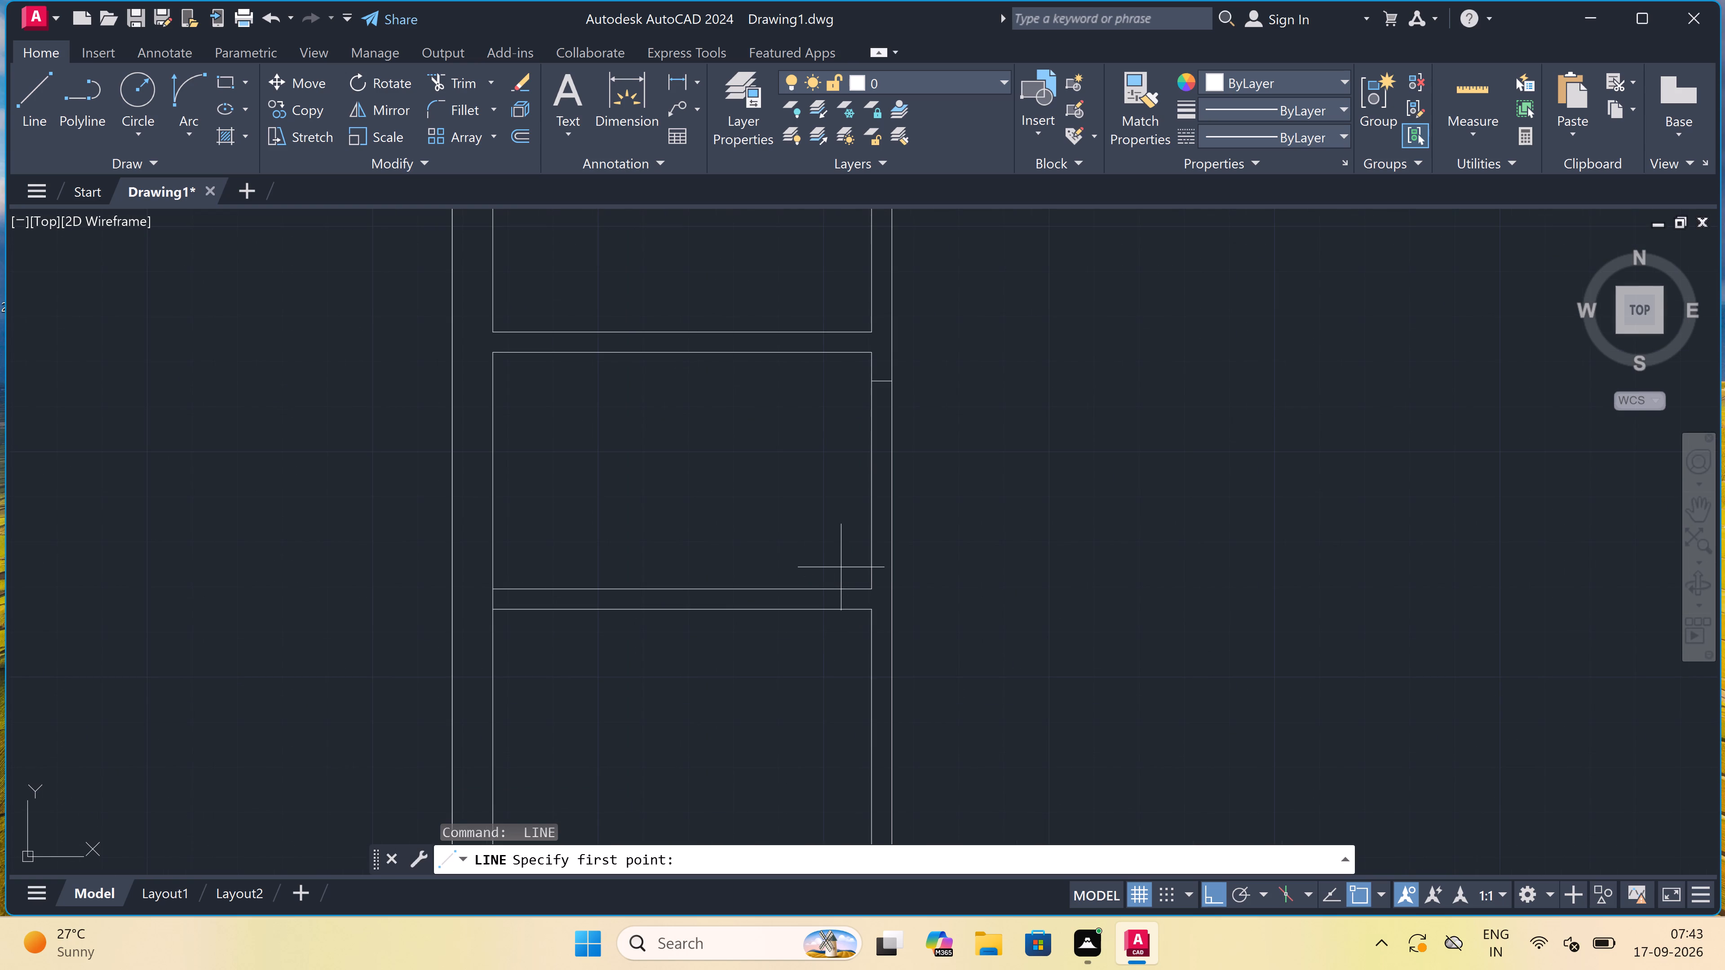
pyautogui.scroll(-1, 854, 582)
pyautogui.scroll(2, 854, 582)
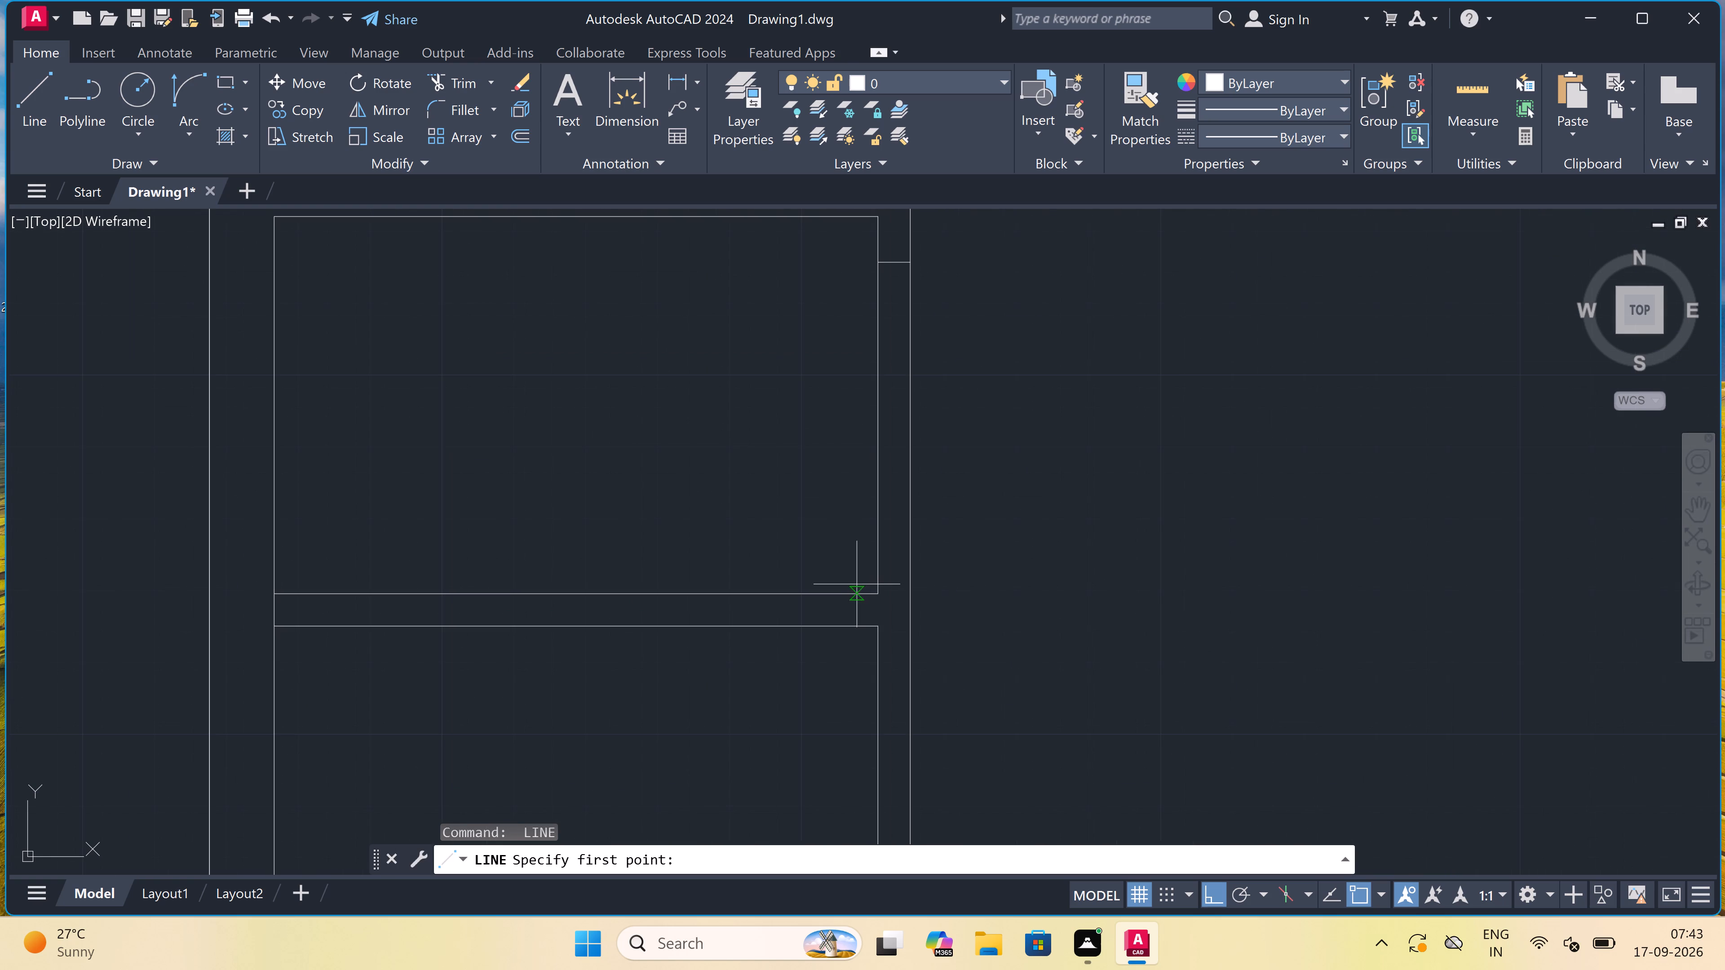
pyautogui.click(878, 629)
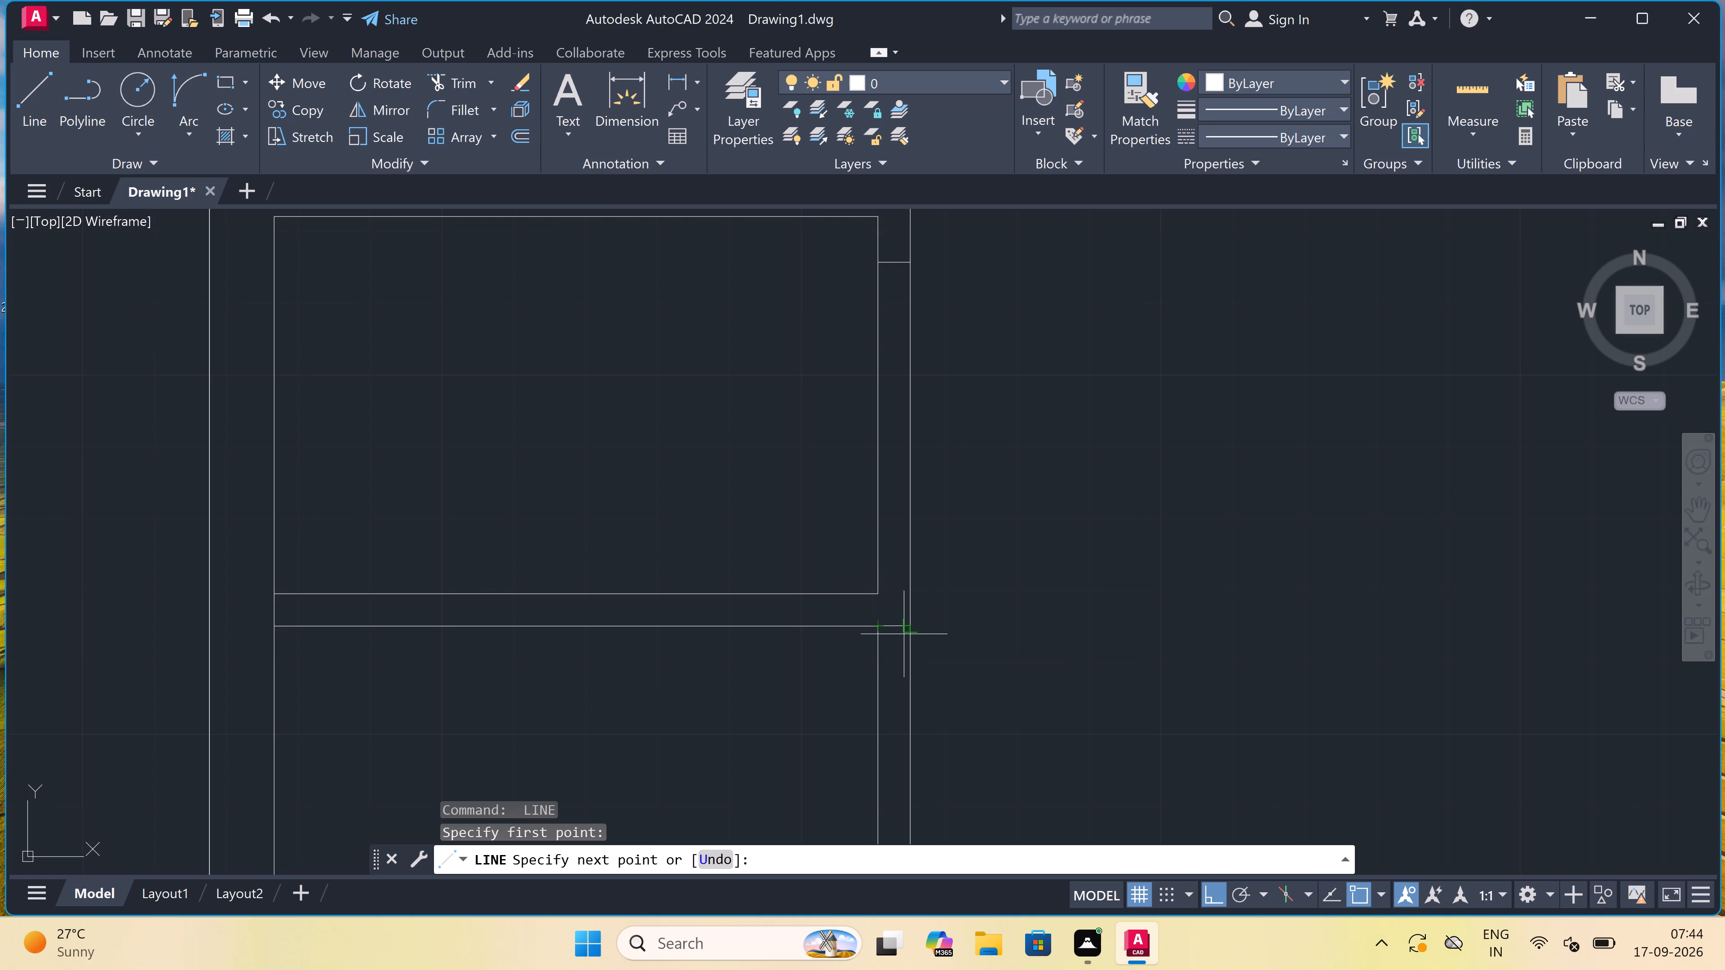
pyautogui.click(910, 626)
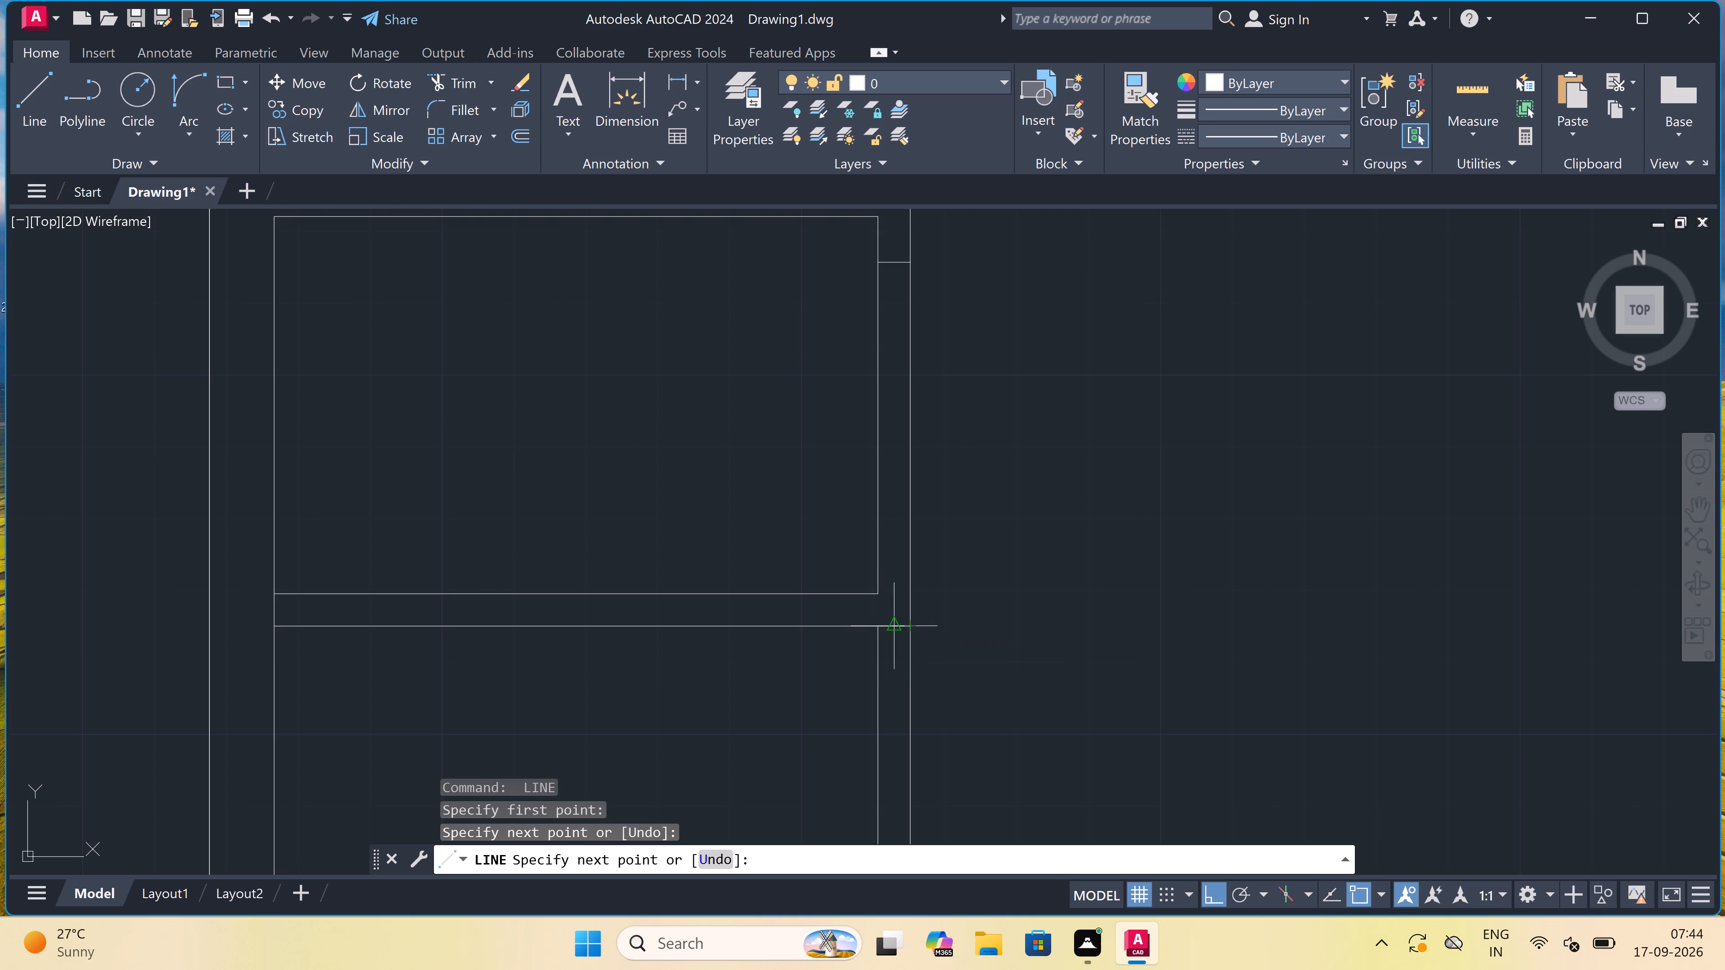
pyautogui.press('Escape')
# Draw a short jamb line across the right-hand vertical wall just above the new partition.
pyautogui.press('space')
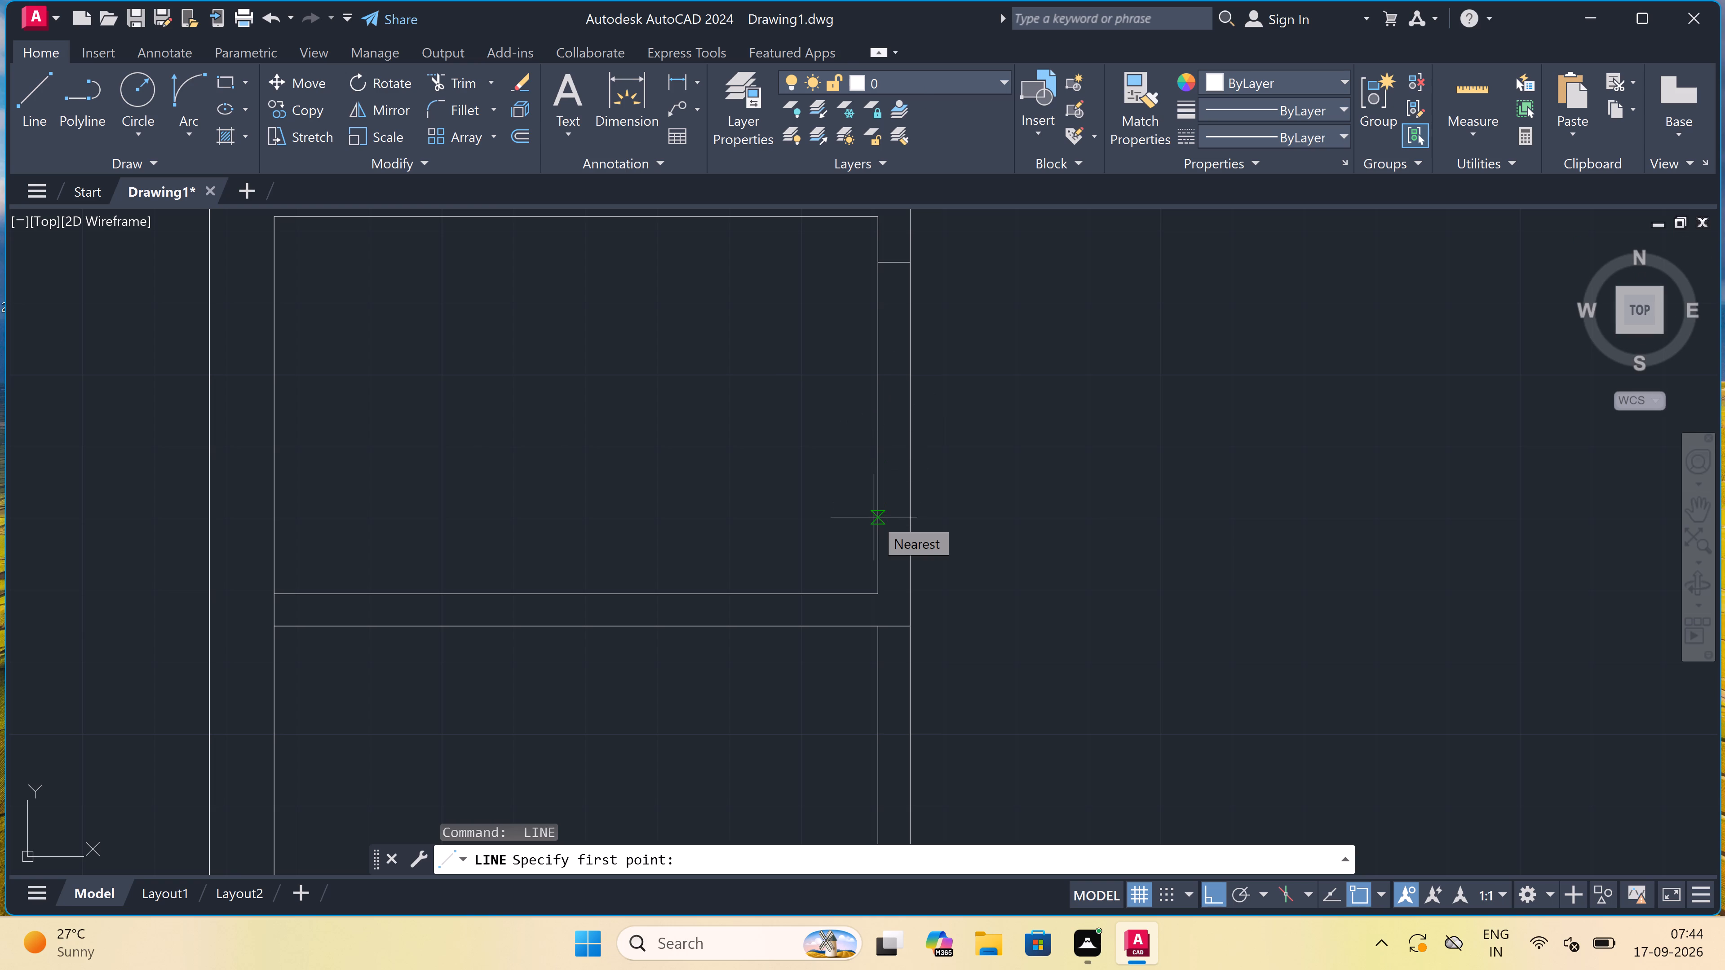
pyautogui.click(880, 553)
pyautogui.click(918, 546)
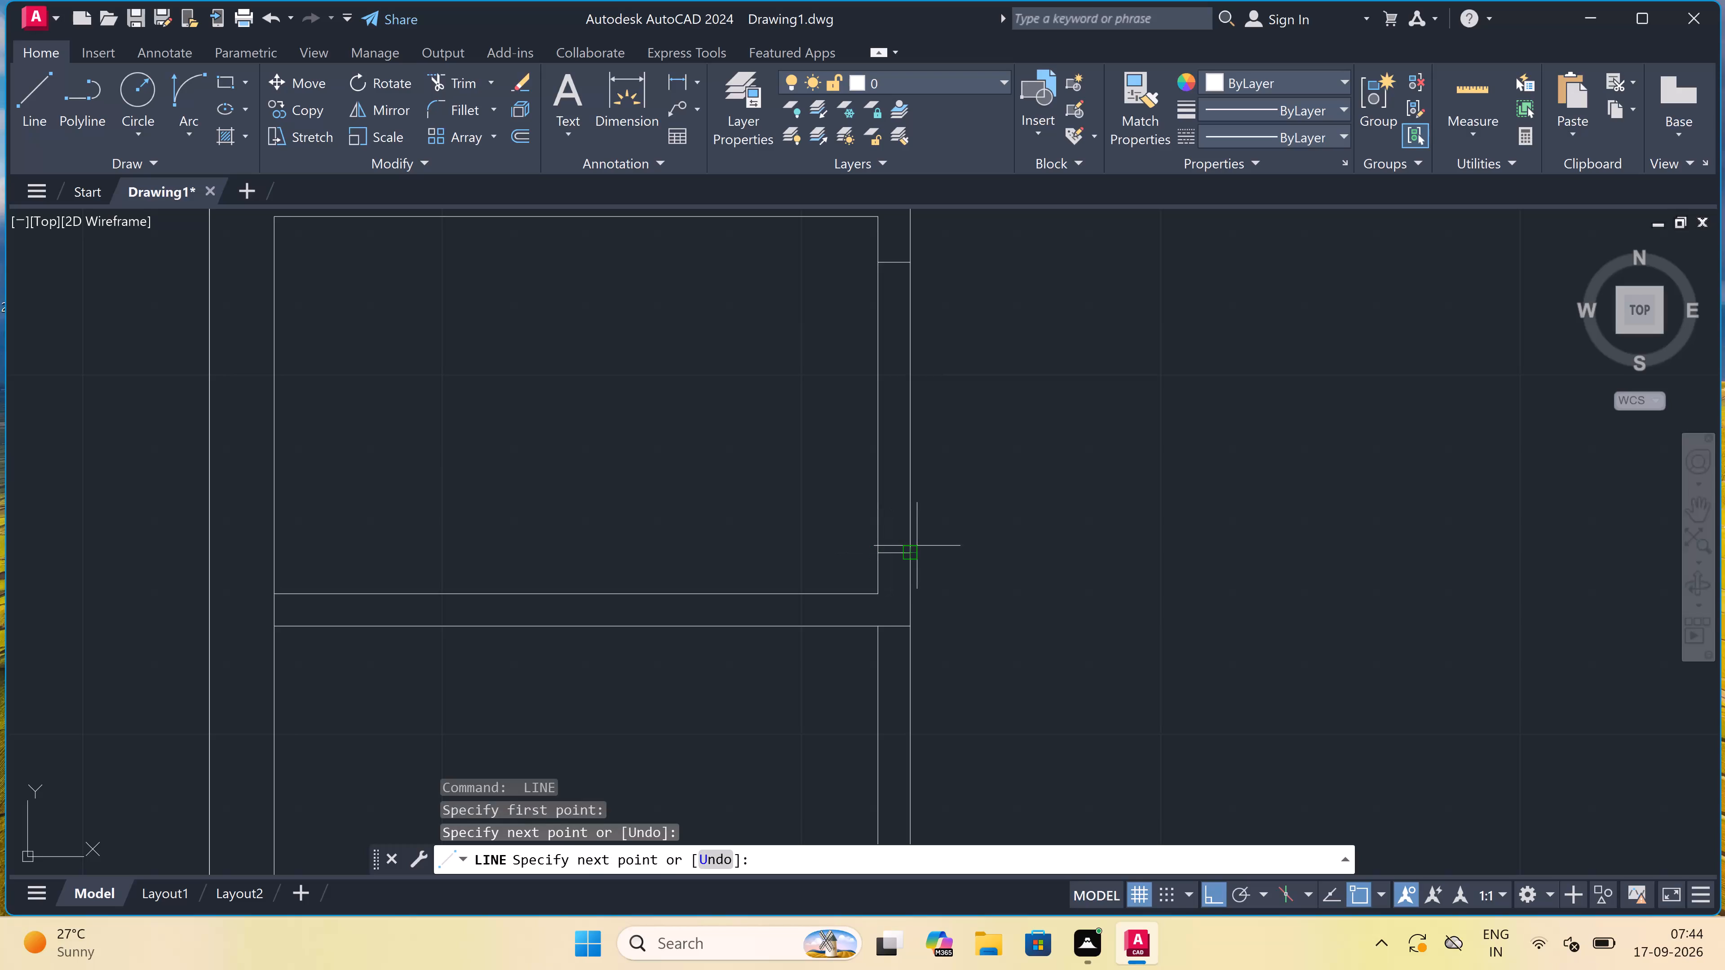
pyautogui.press('Escape')
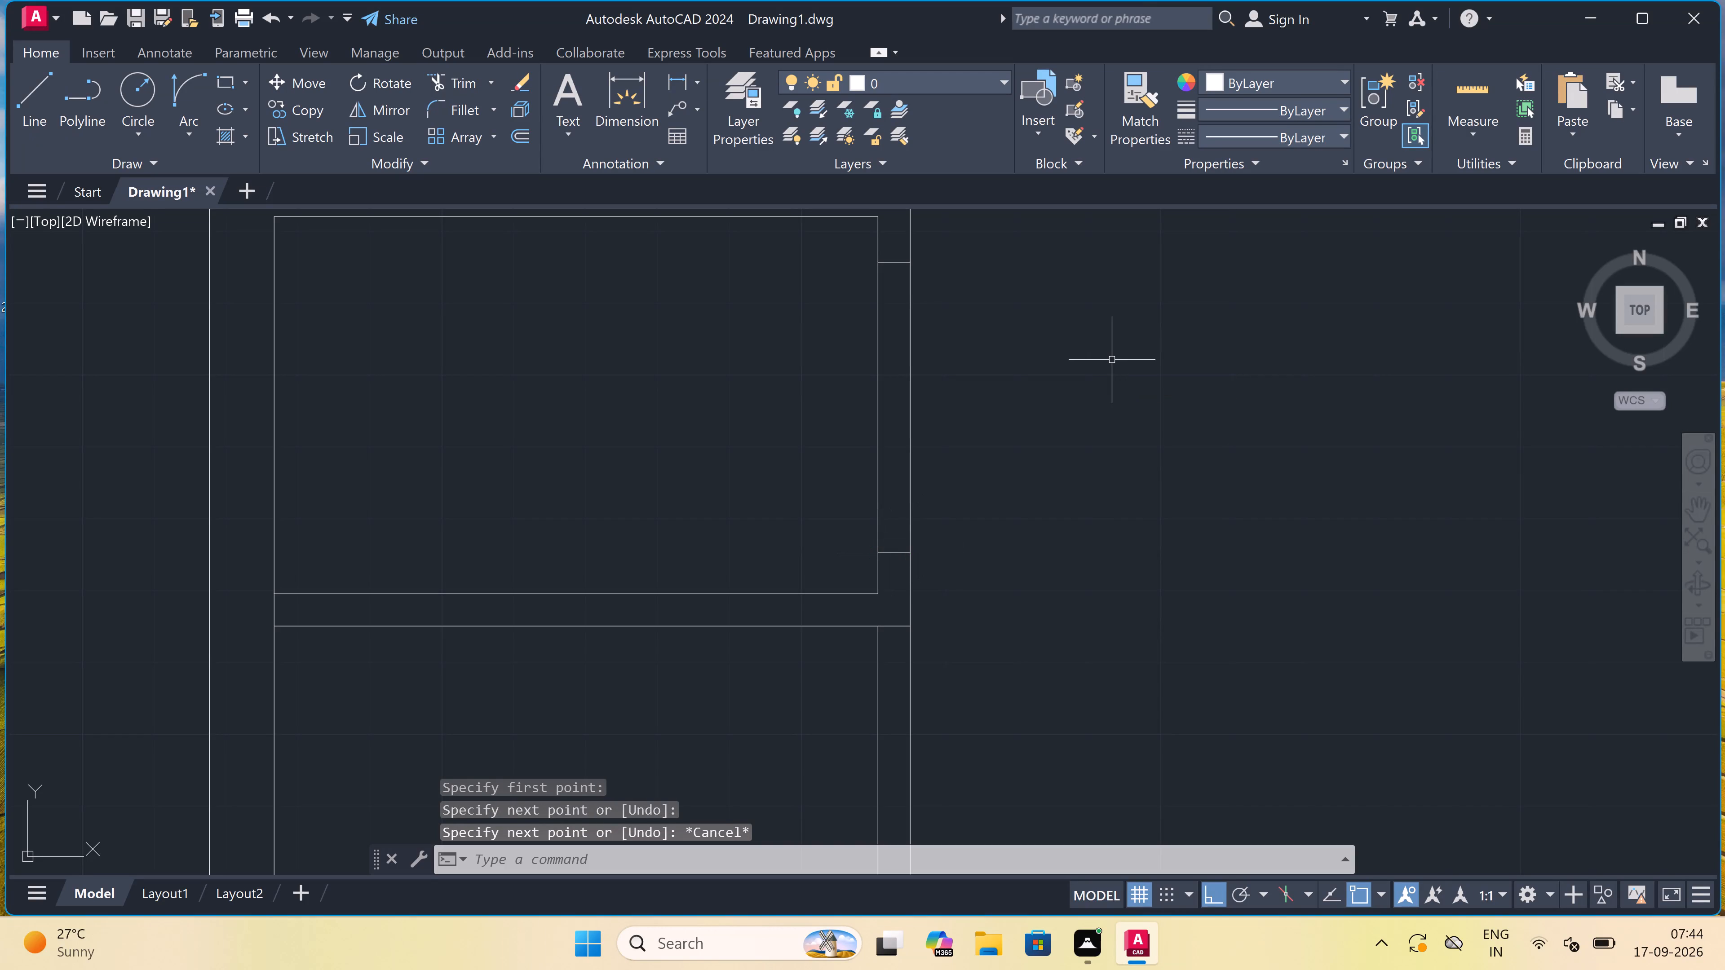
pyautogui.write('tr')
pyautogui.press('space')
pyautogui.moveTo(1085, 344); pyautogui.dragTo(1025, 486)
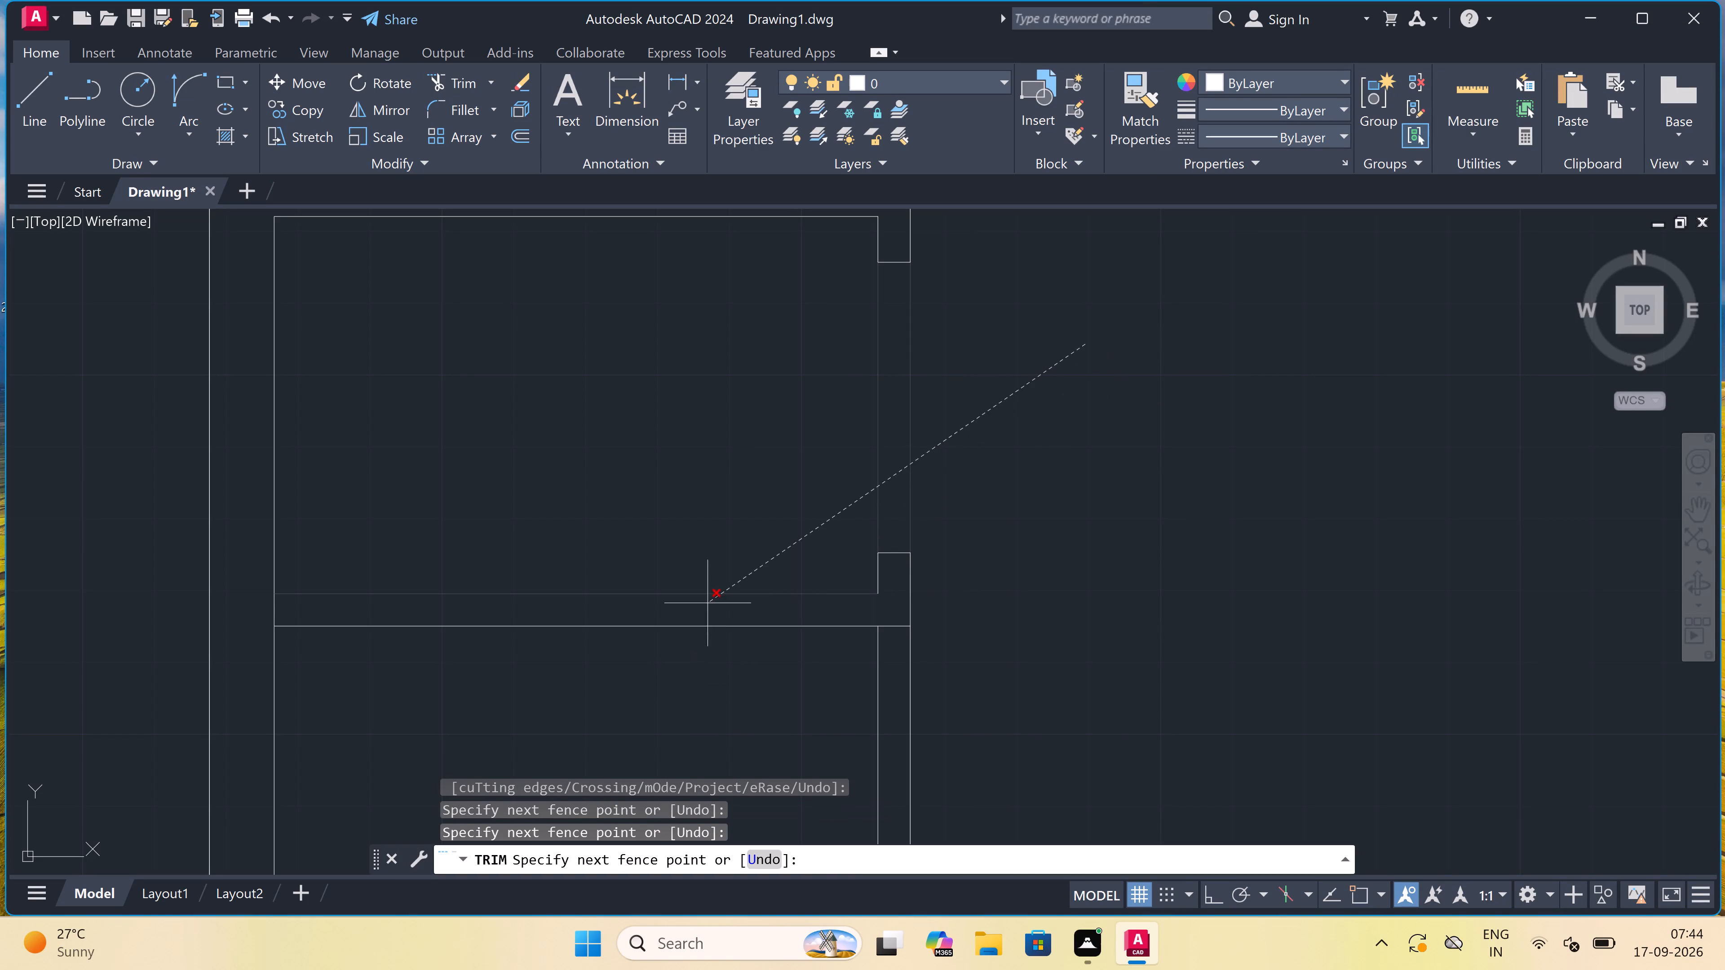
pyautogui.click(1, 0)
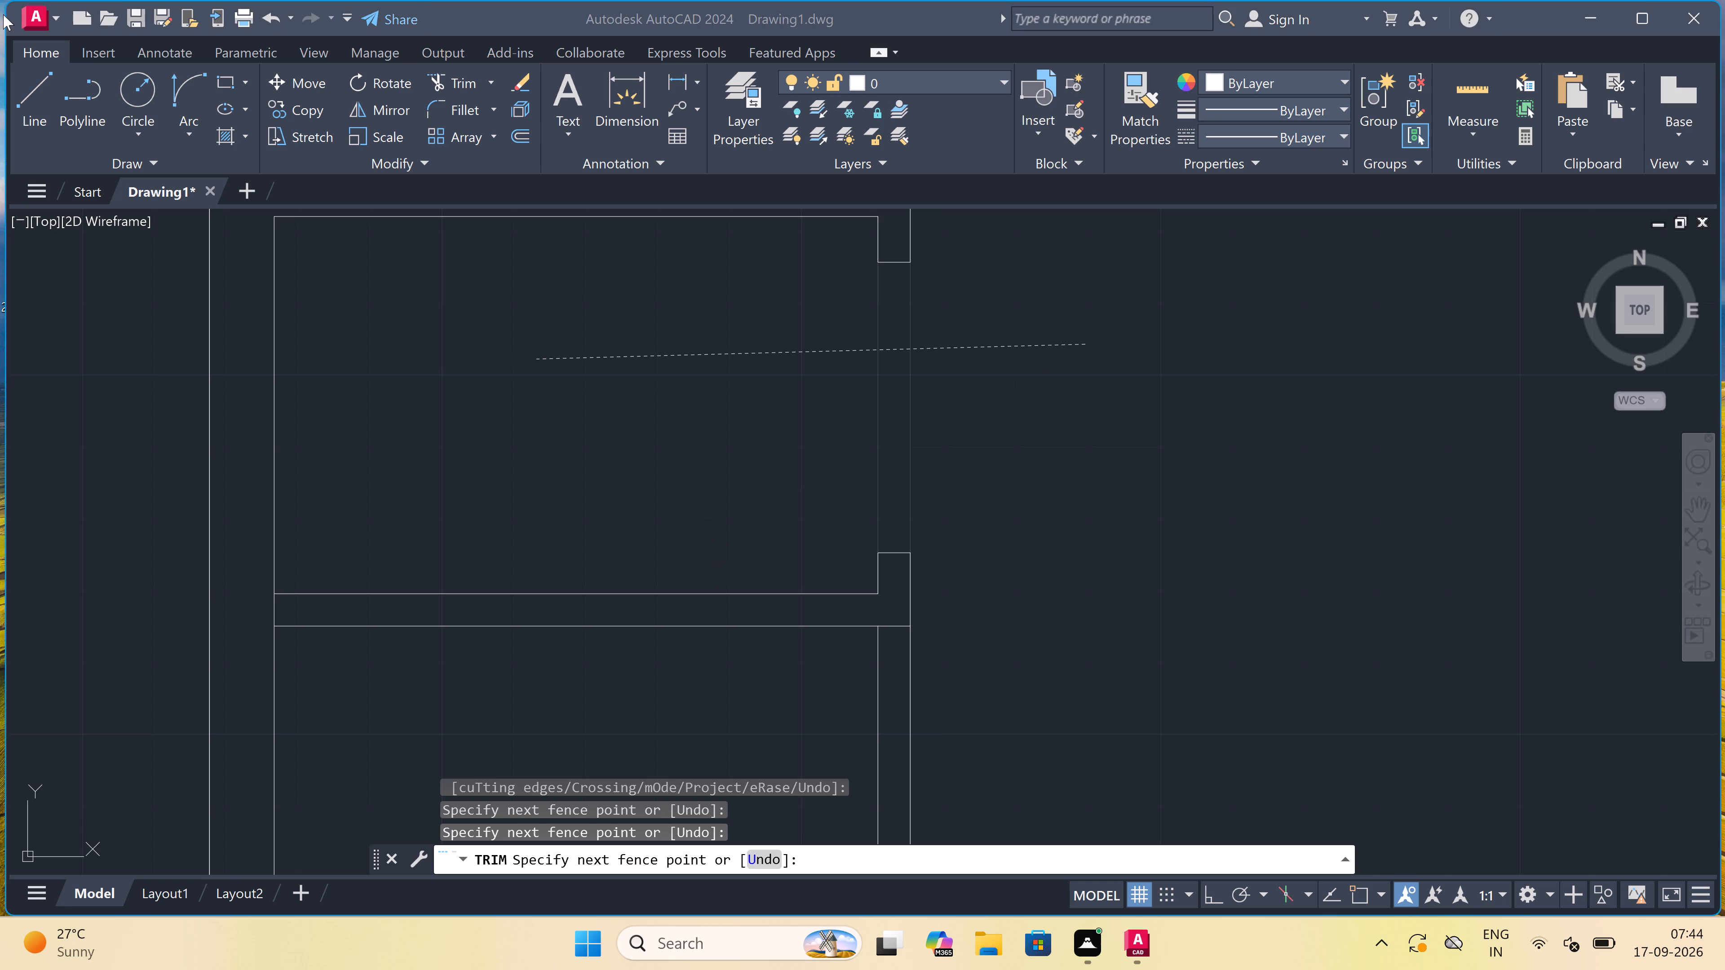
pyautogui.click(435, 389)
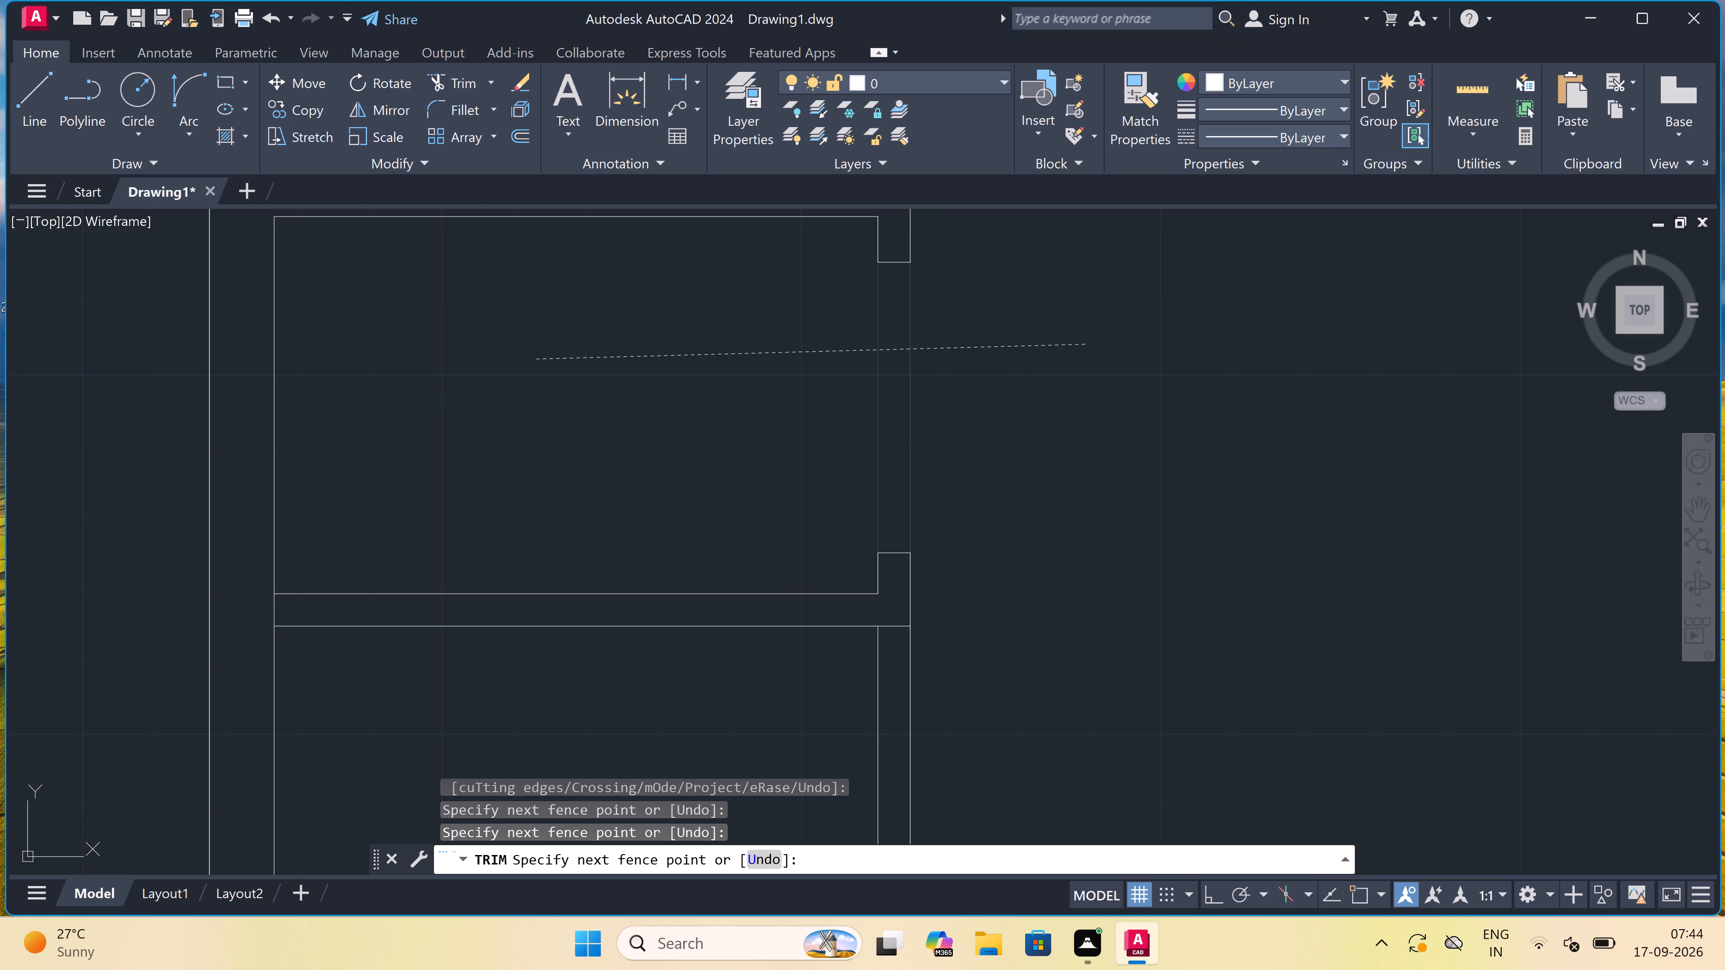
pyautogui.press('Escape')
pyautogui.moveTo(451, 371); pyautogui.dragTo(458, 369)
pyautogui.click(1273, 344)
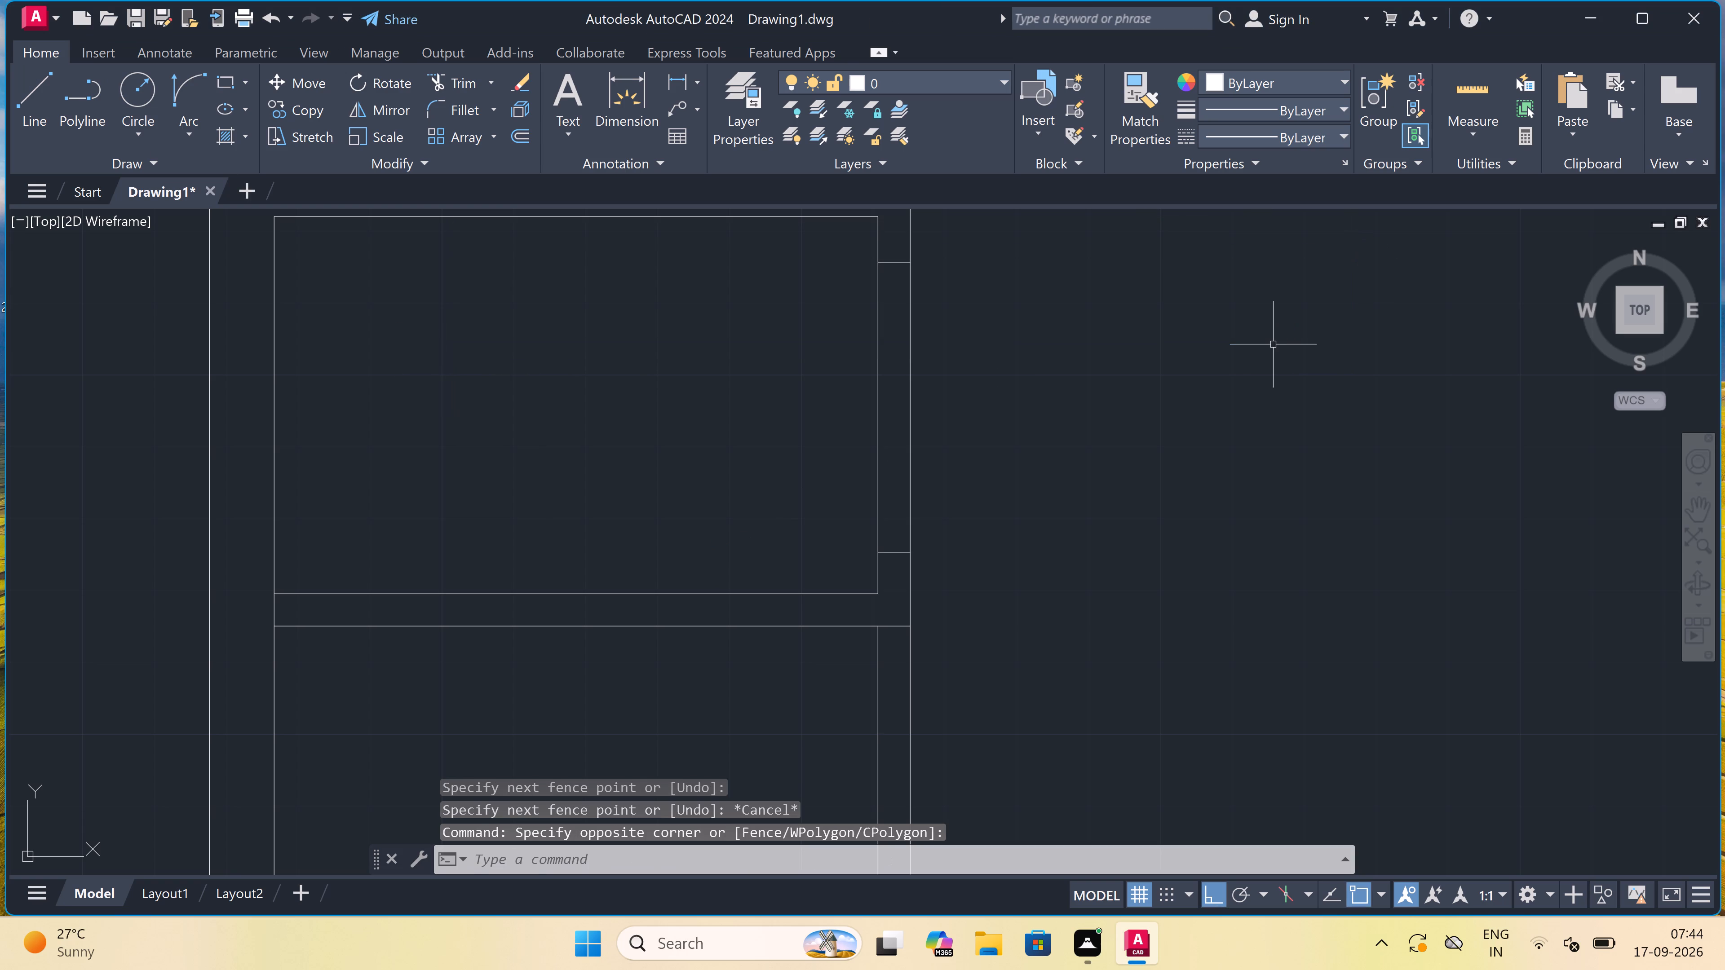
# Trim both faces of the right-hand vertical wall between the two jamb lines to open the doorway.
pyautogui.press('t')
pyautogui.press('r')
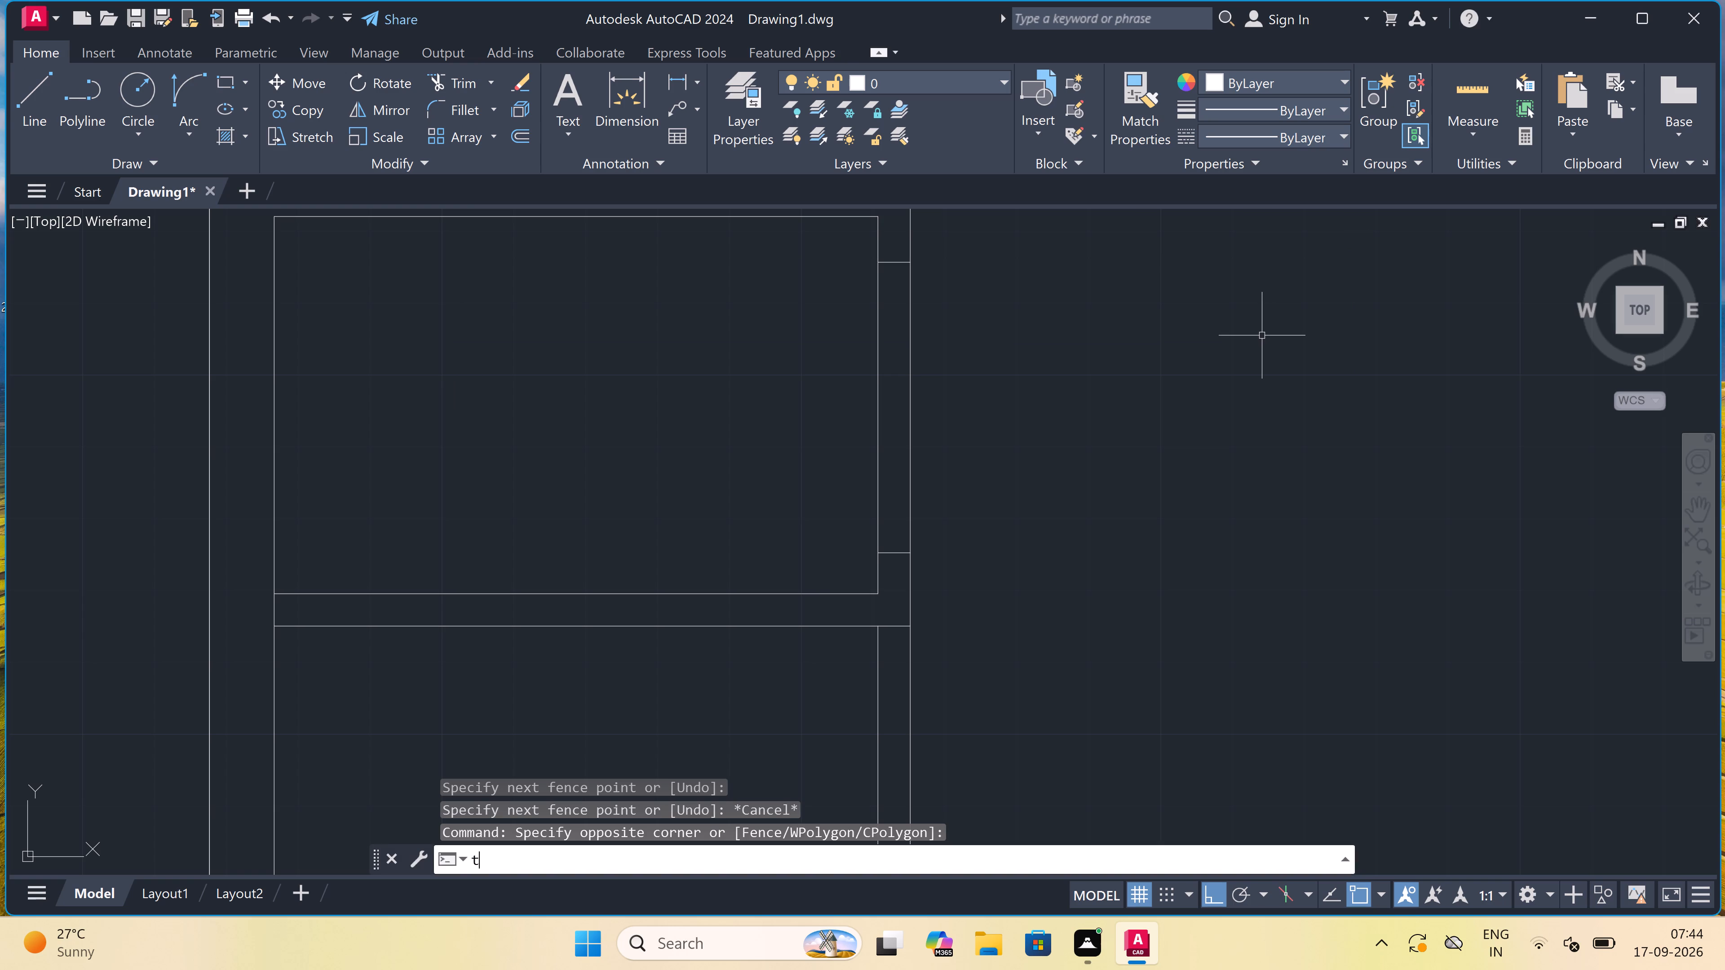
pyautogui.press('space')
pyautogui.click(1022, 388)
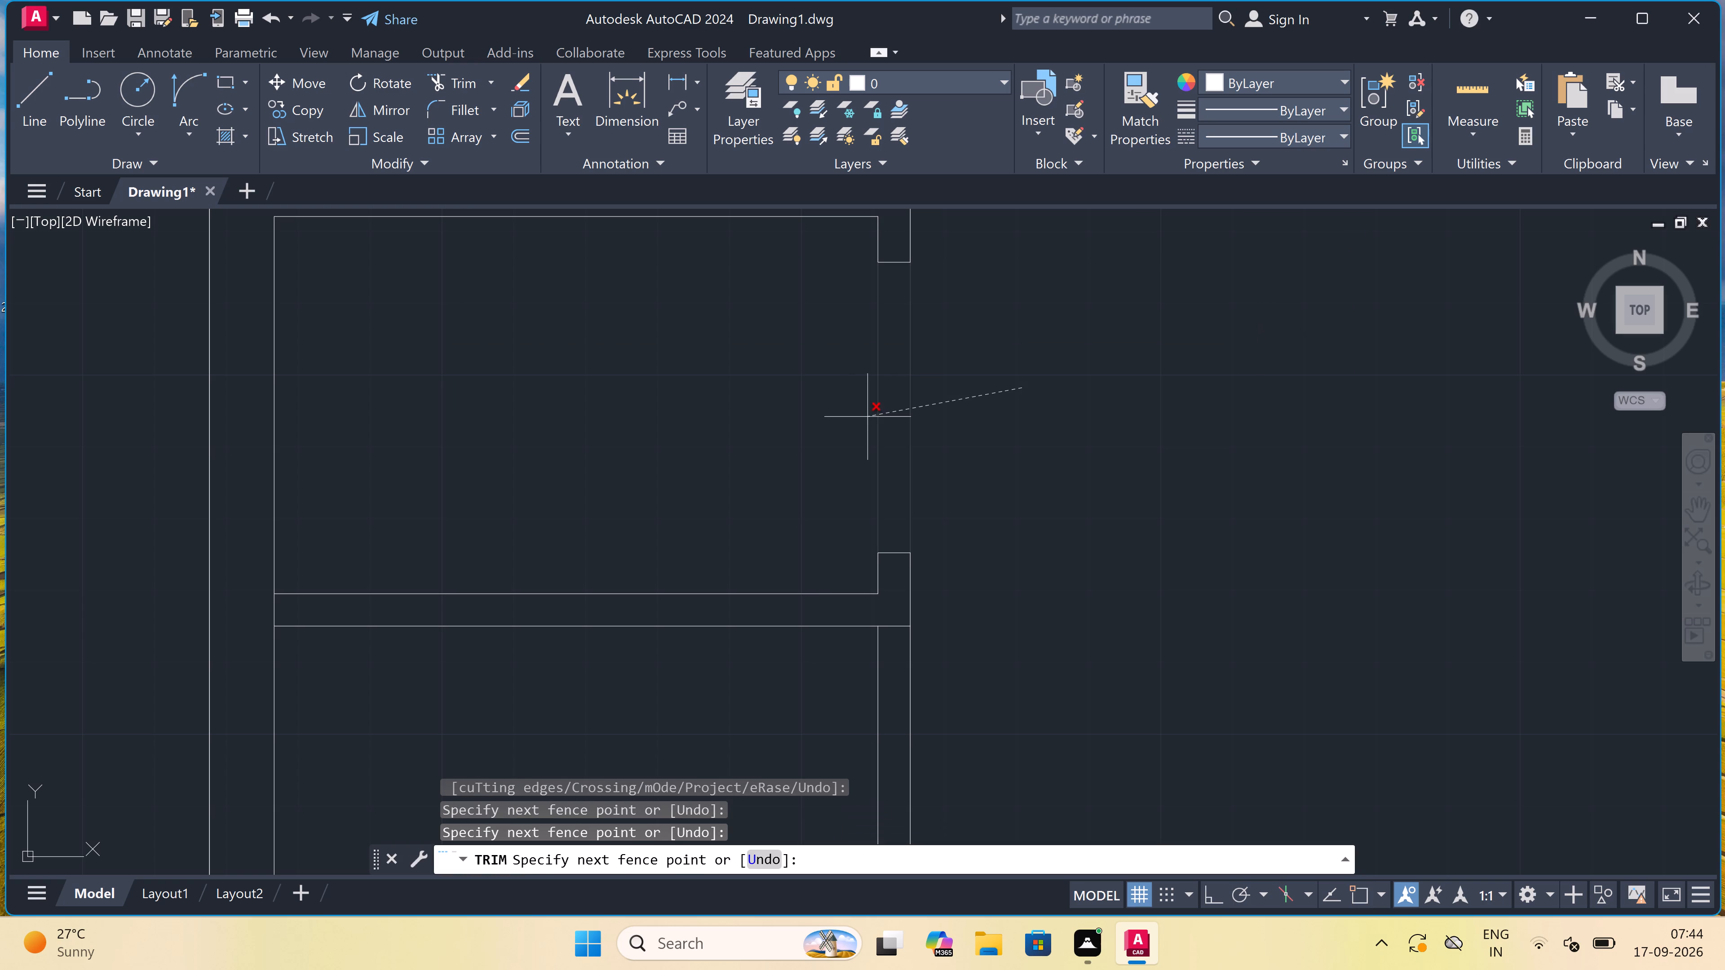
pyautogui.click(865, 413)
pyautogui.press('Escape')
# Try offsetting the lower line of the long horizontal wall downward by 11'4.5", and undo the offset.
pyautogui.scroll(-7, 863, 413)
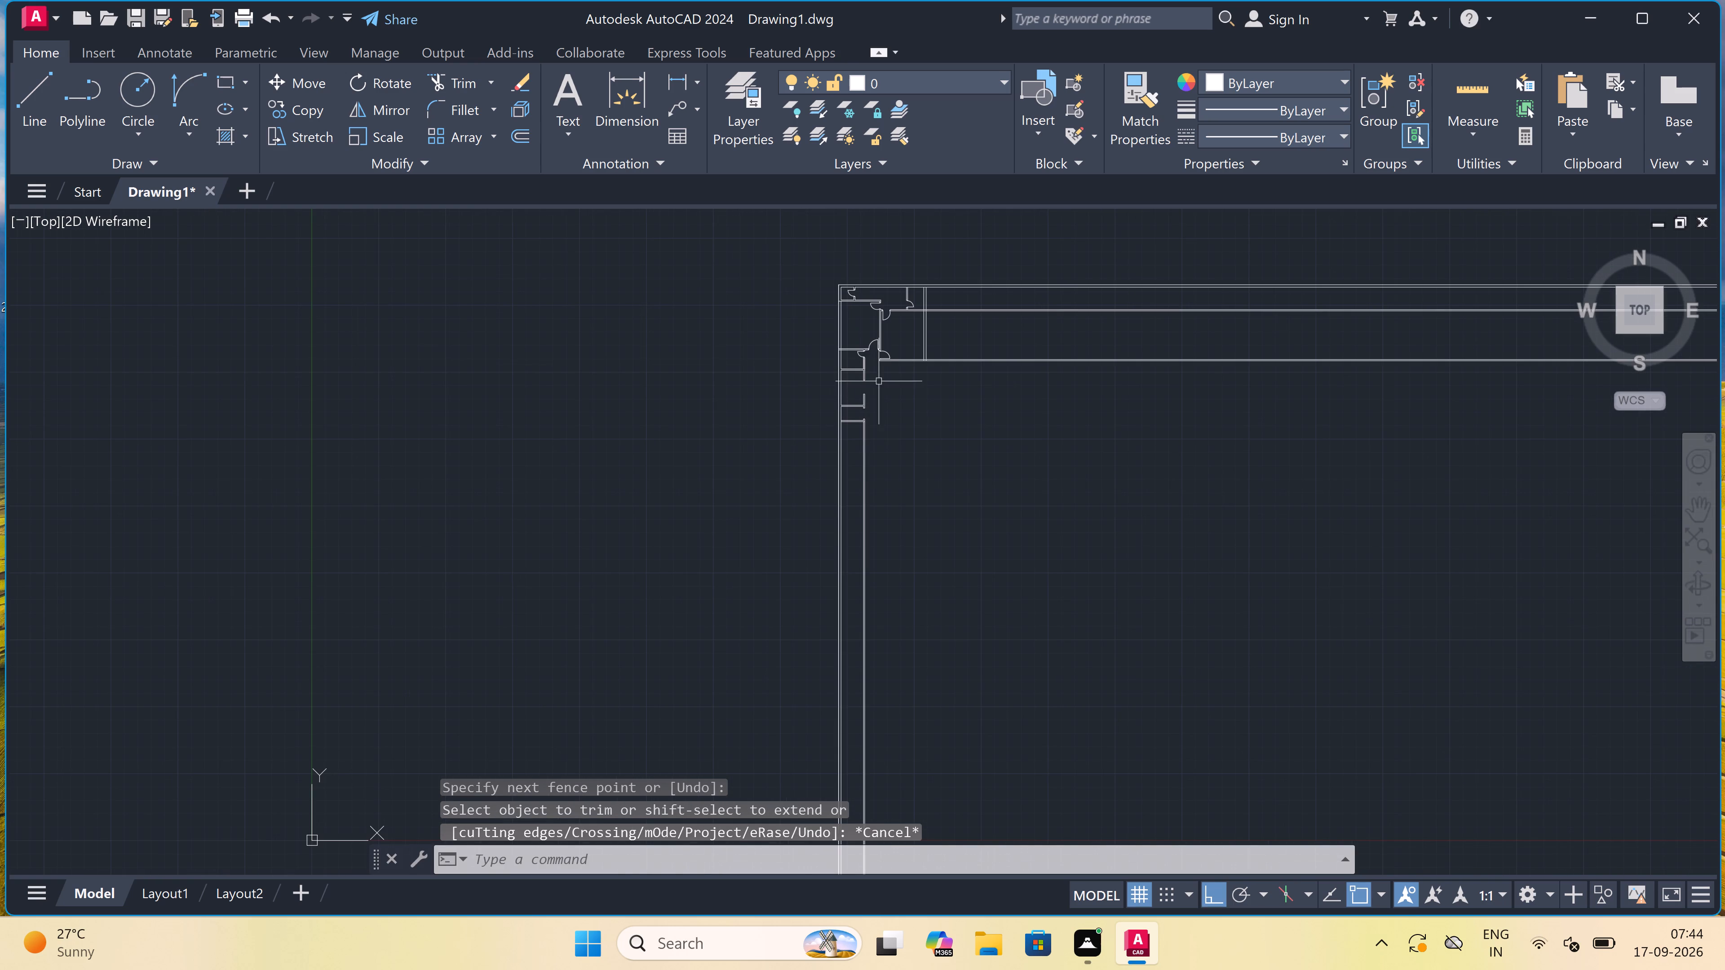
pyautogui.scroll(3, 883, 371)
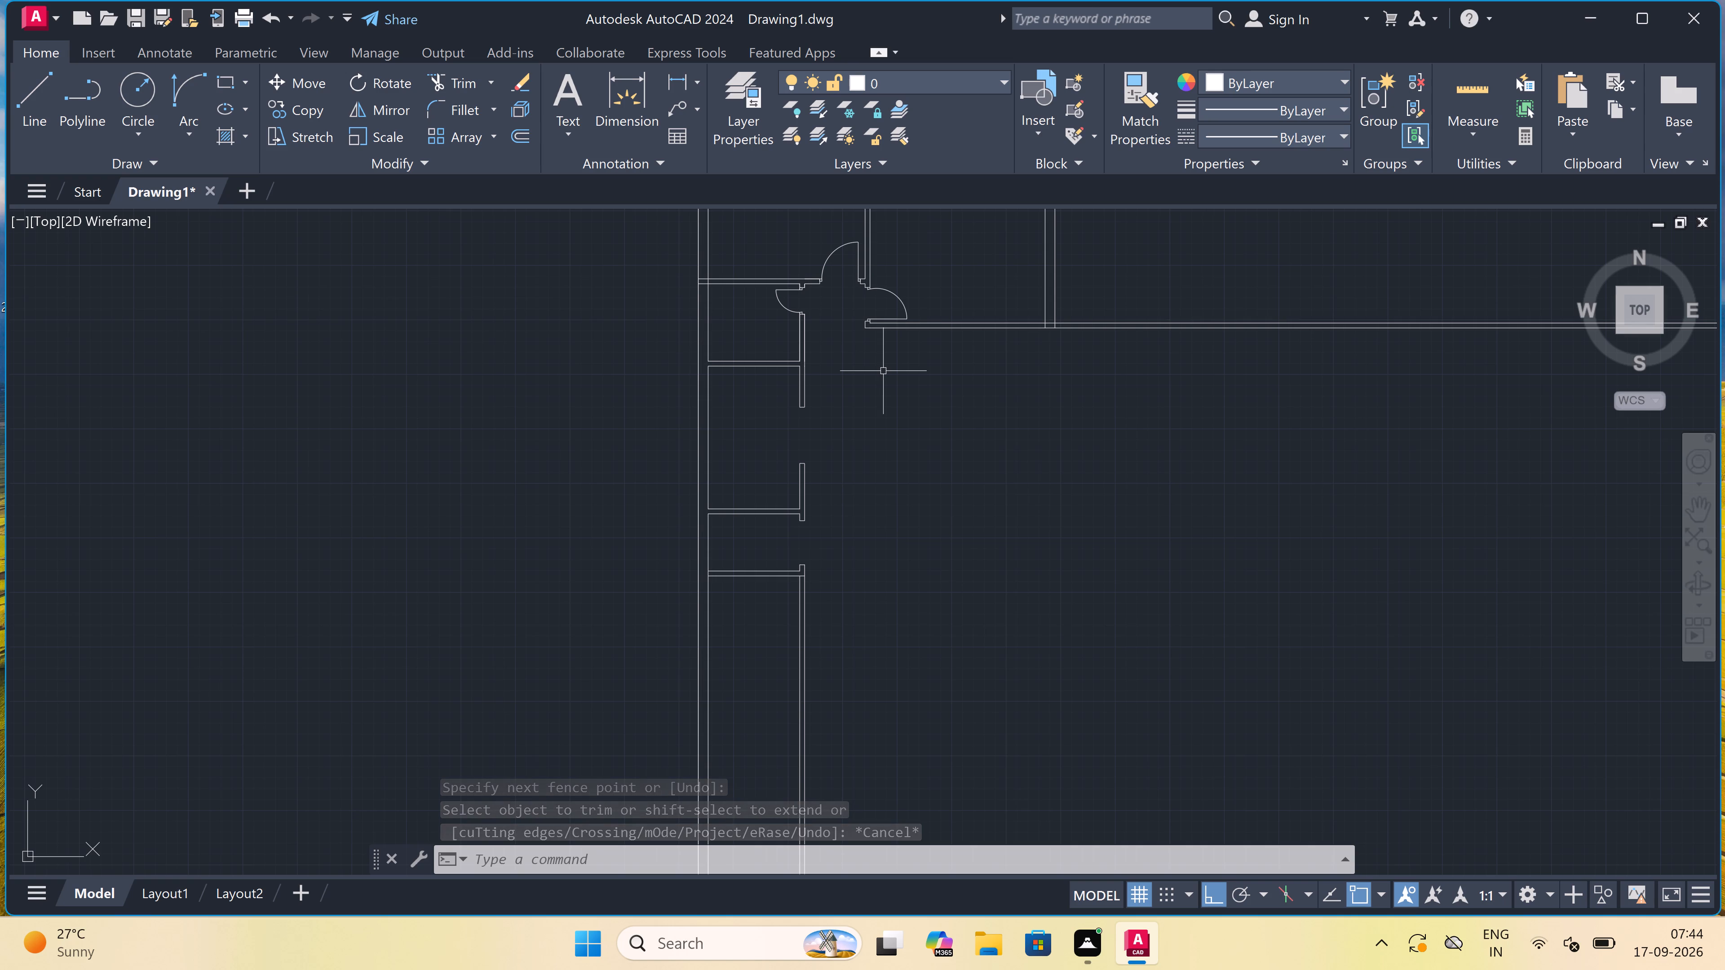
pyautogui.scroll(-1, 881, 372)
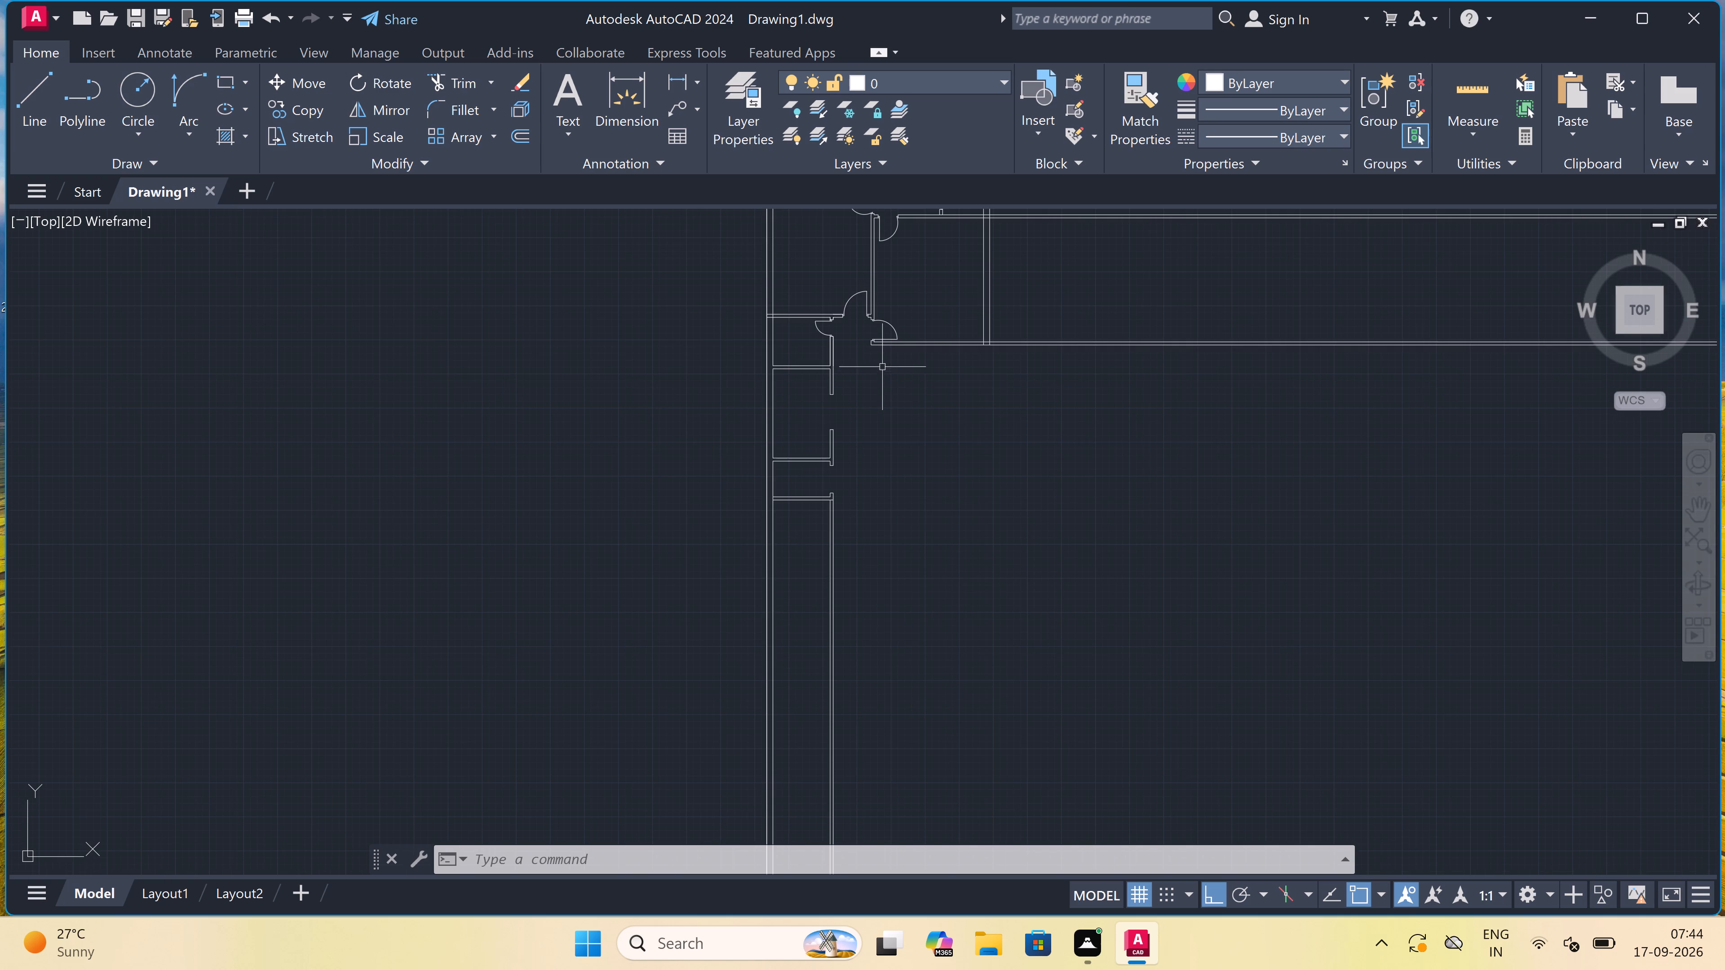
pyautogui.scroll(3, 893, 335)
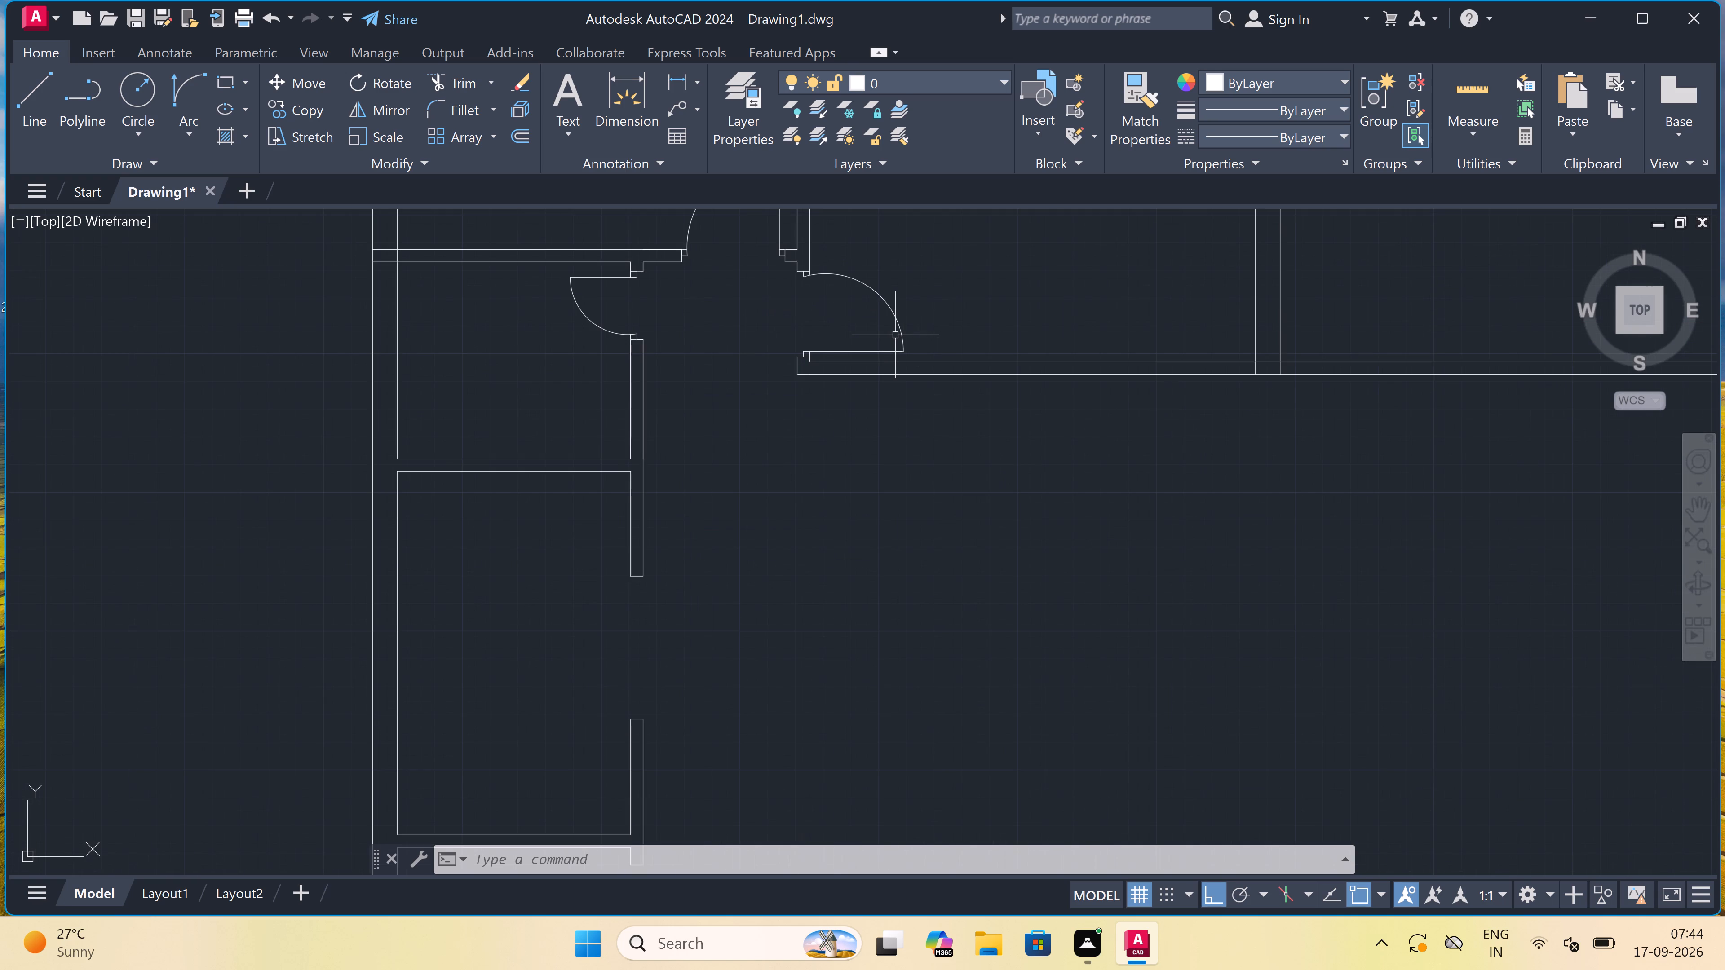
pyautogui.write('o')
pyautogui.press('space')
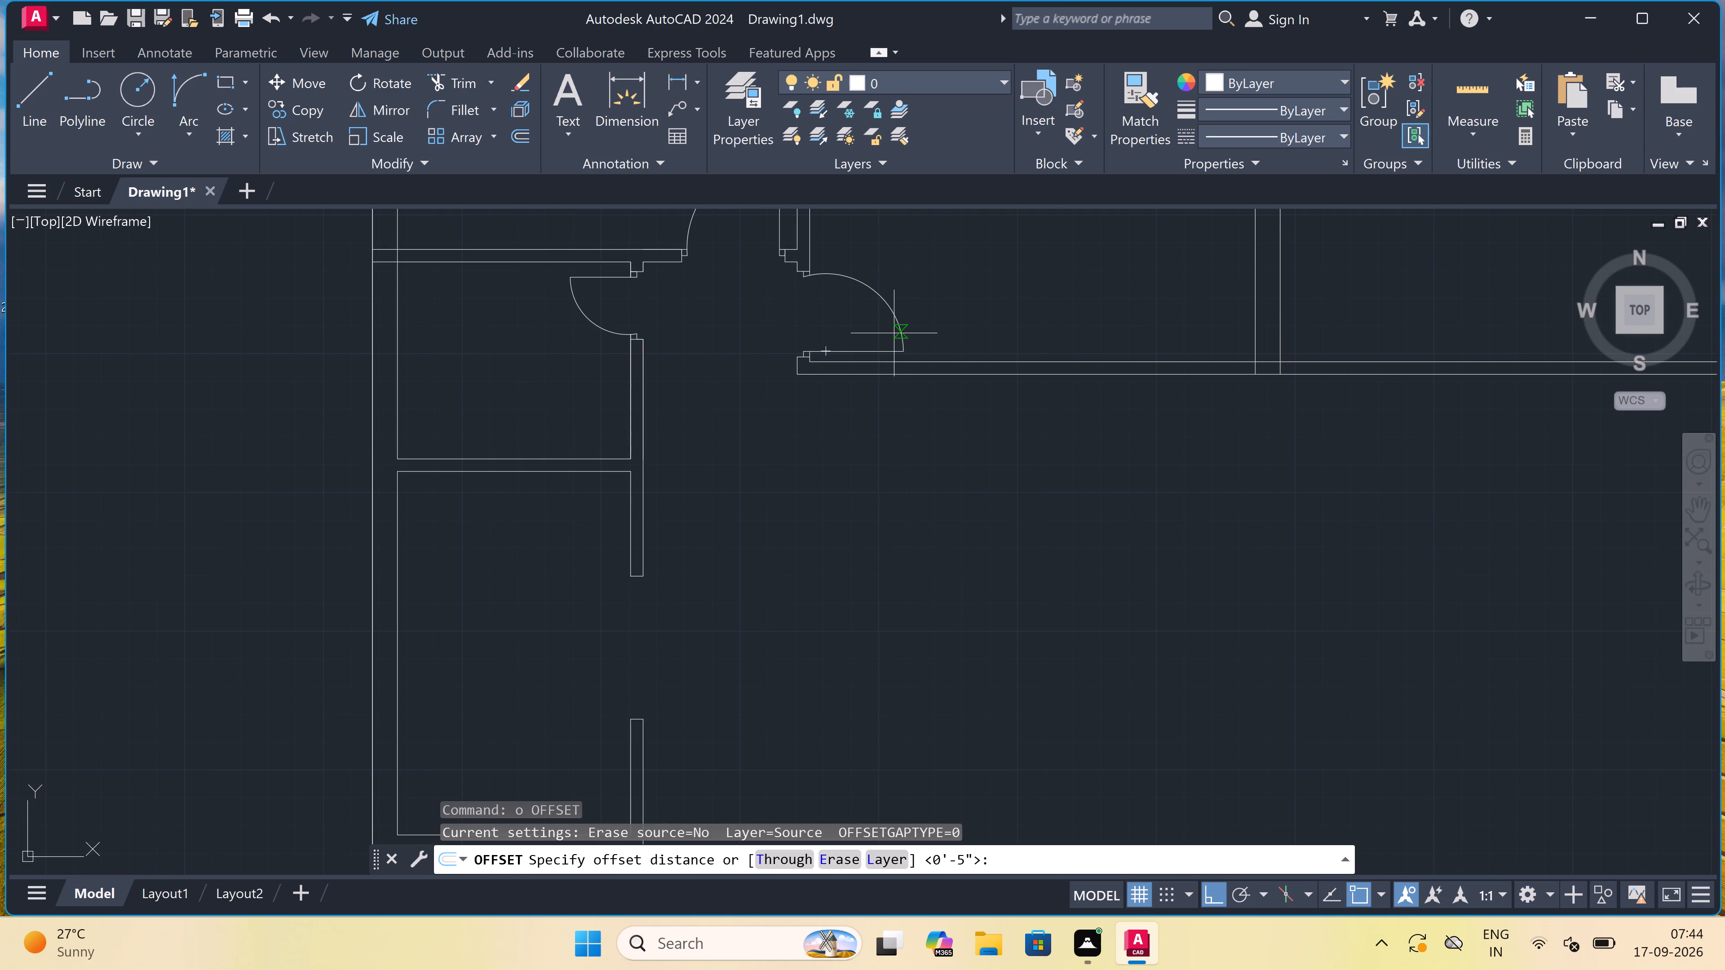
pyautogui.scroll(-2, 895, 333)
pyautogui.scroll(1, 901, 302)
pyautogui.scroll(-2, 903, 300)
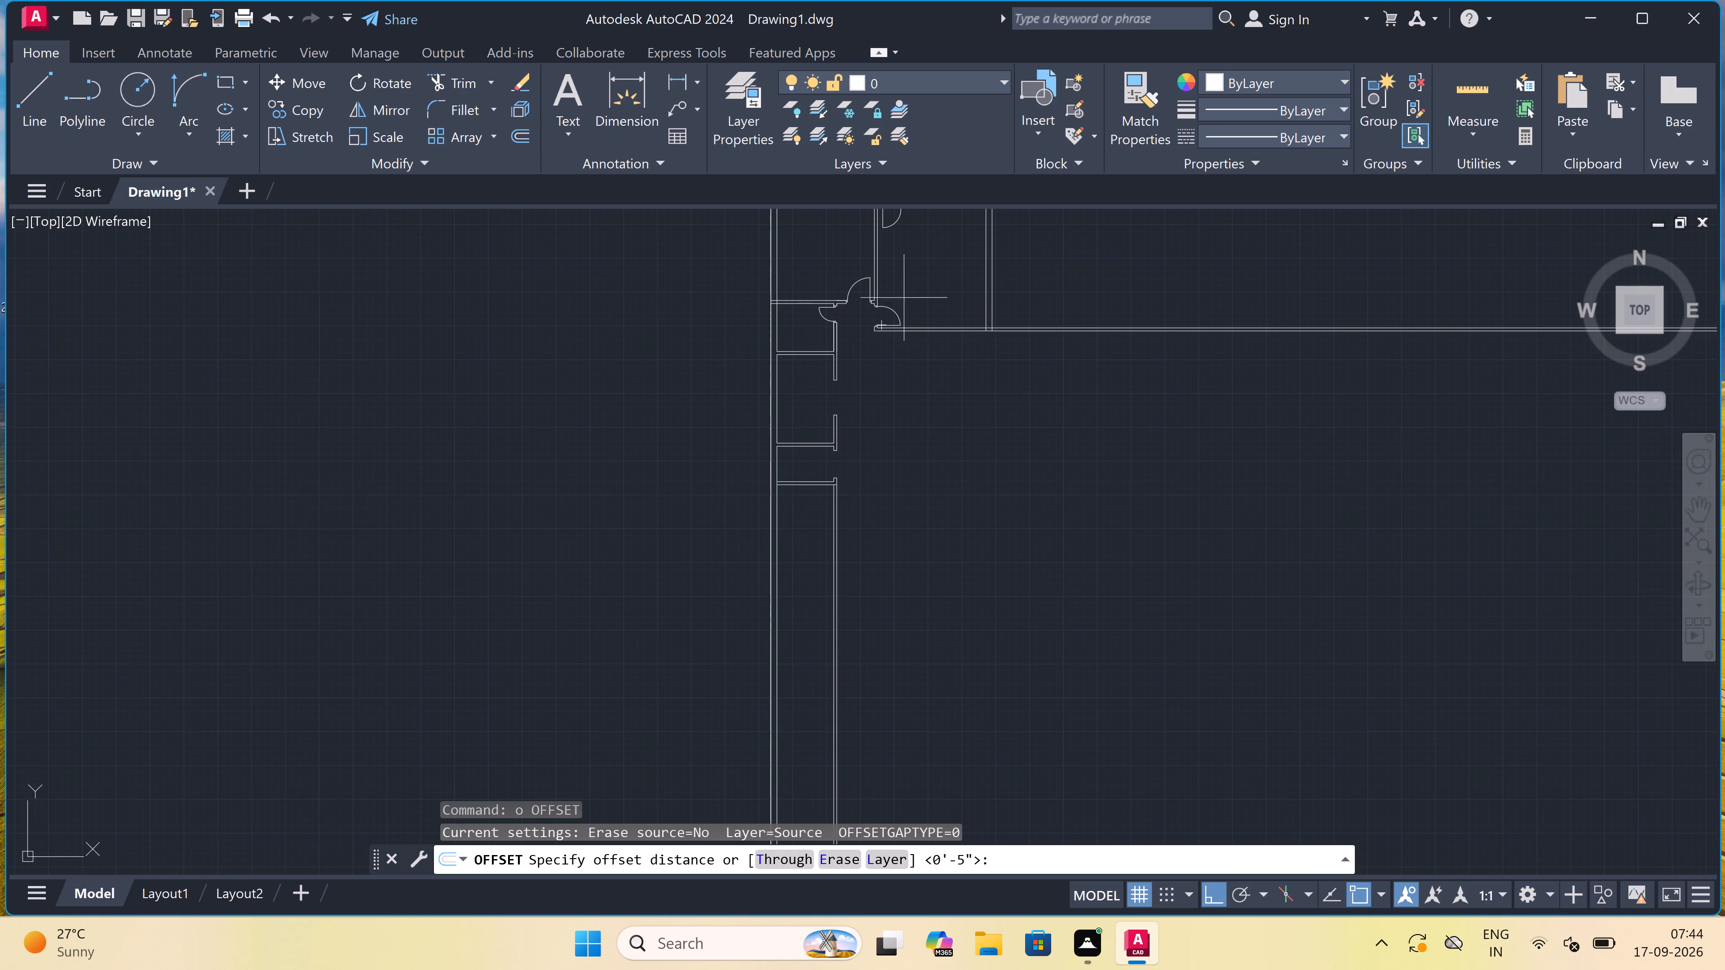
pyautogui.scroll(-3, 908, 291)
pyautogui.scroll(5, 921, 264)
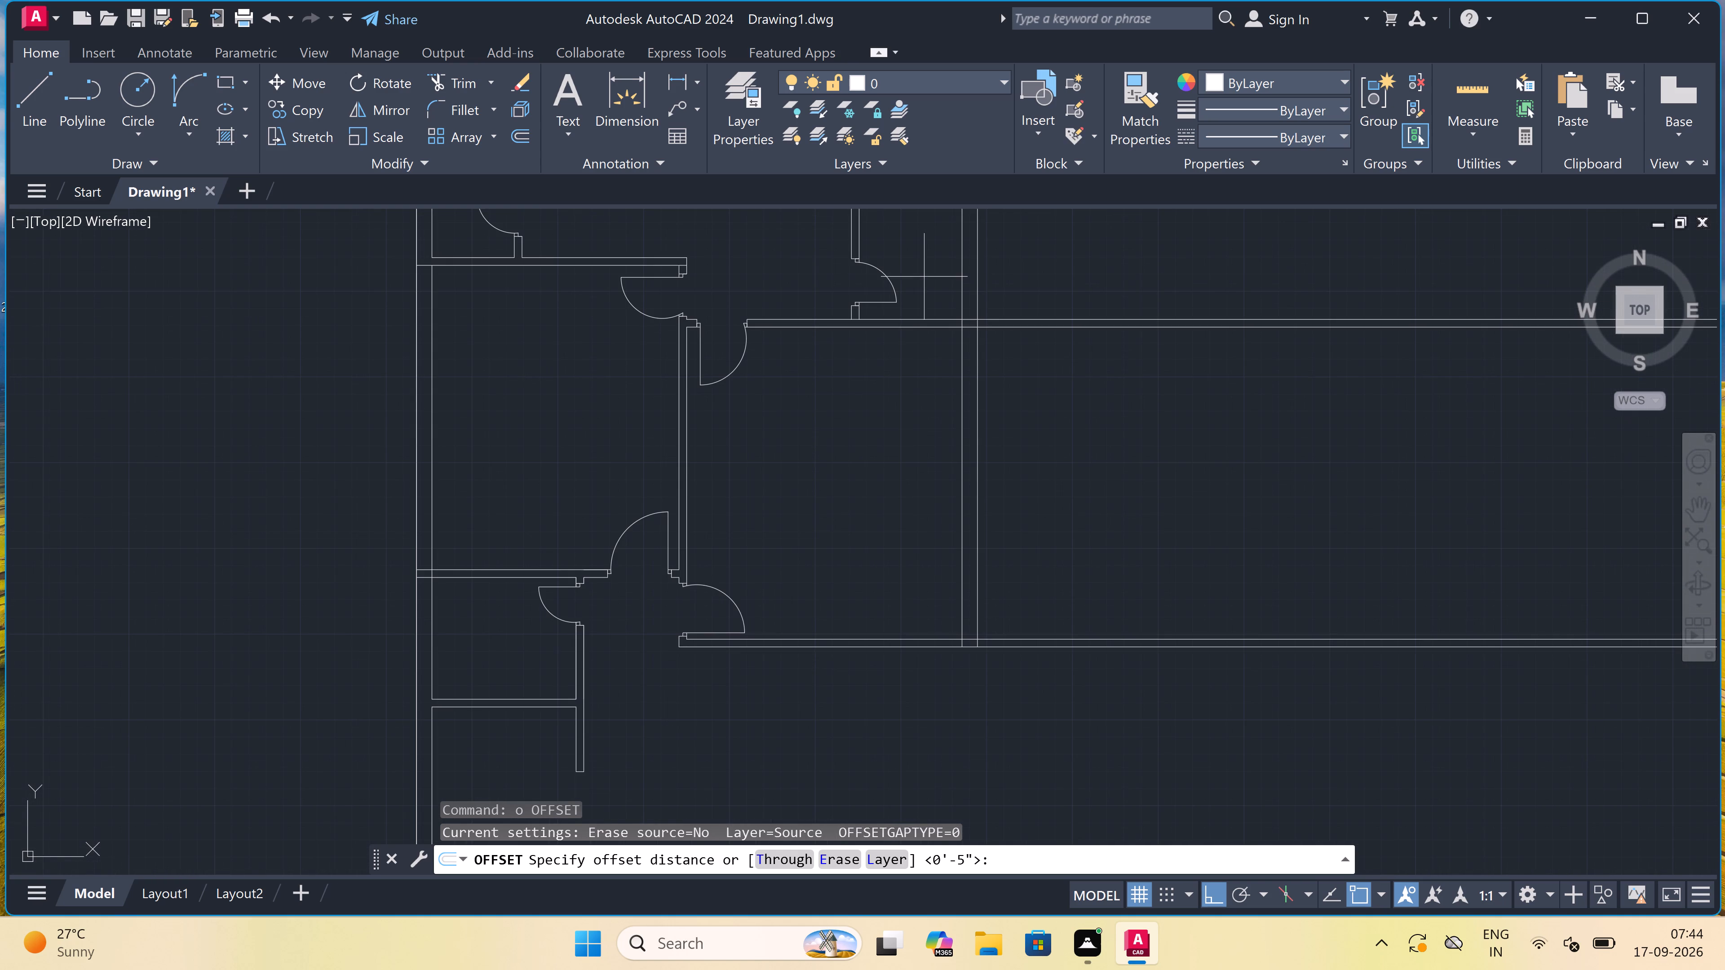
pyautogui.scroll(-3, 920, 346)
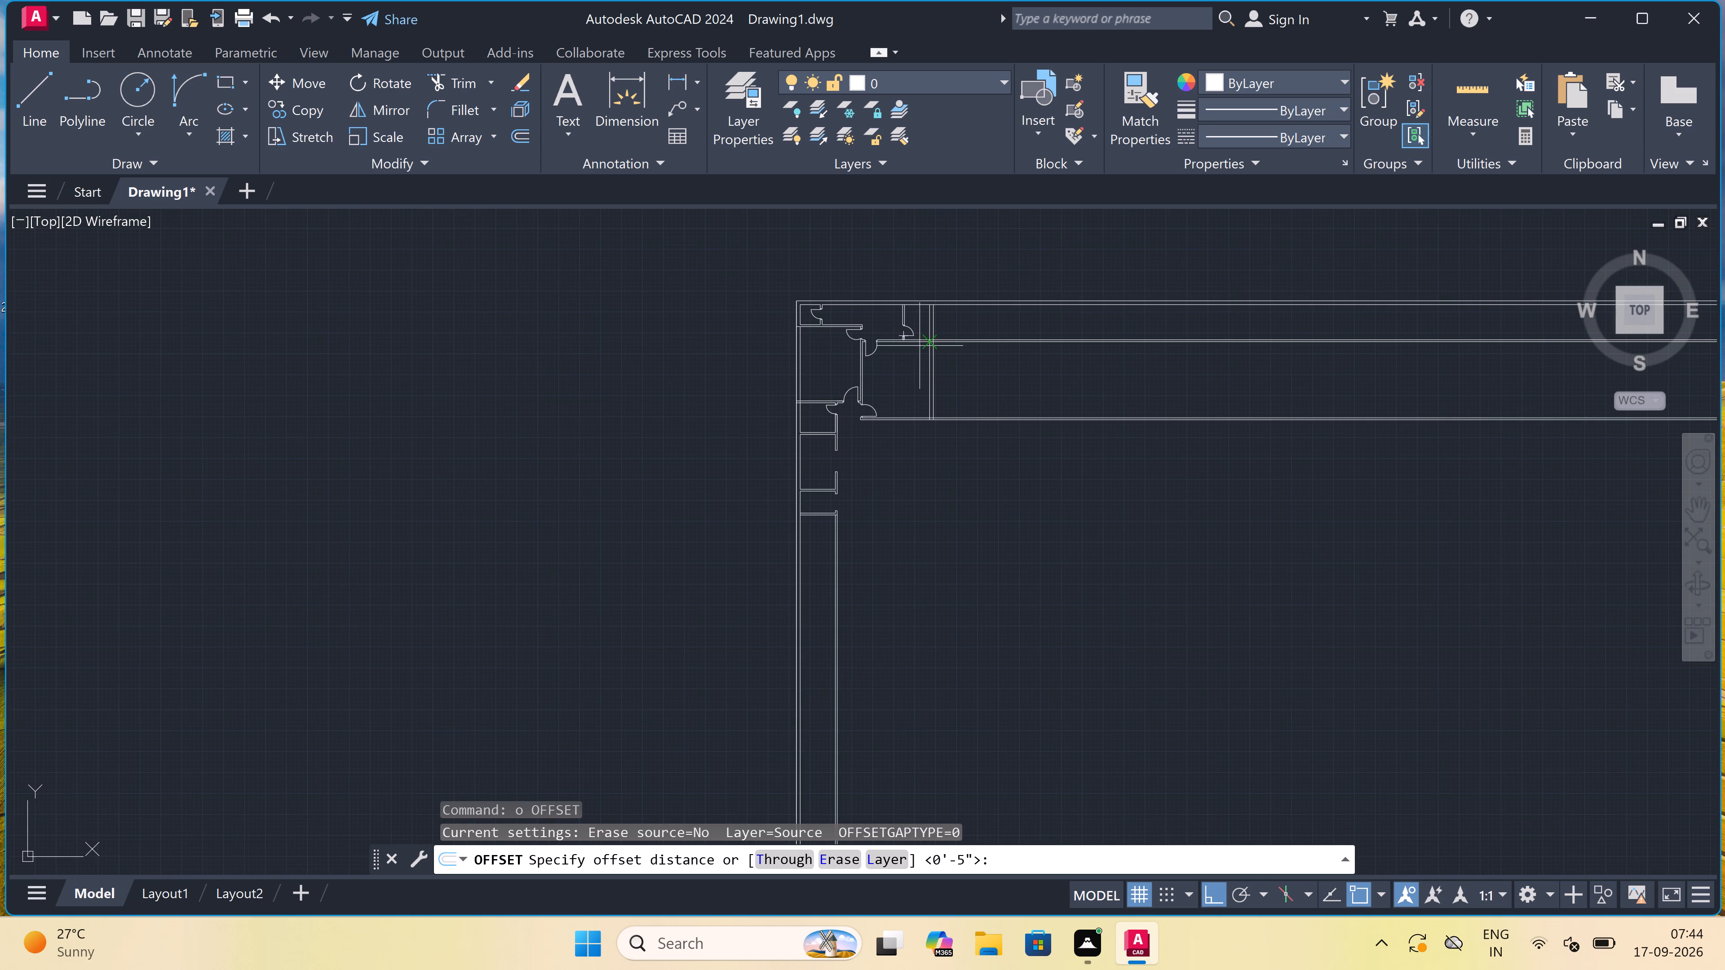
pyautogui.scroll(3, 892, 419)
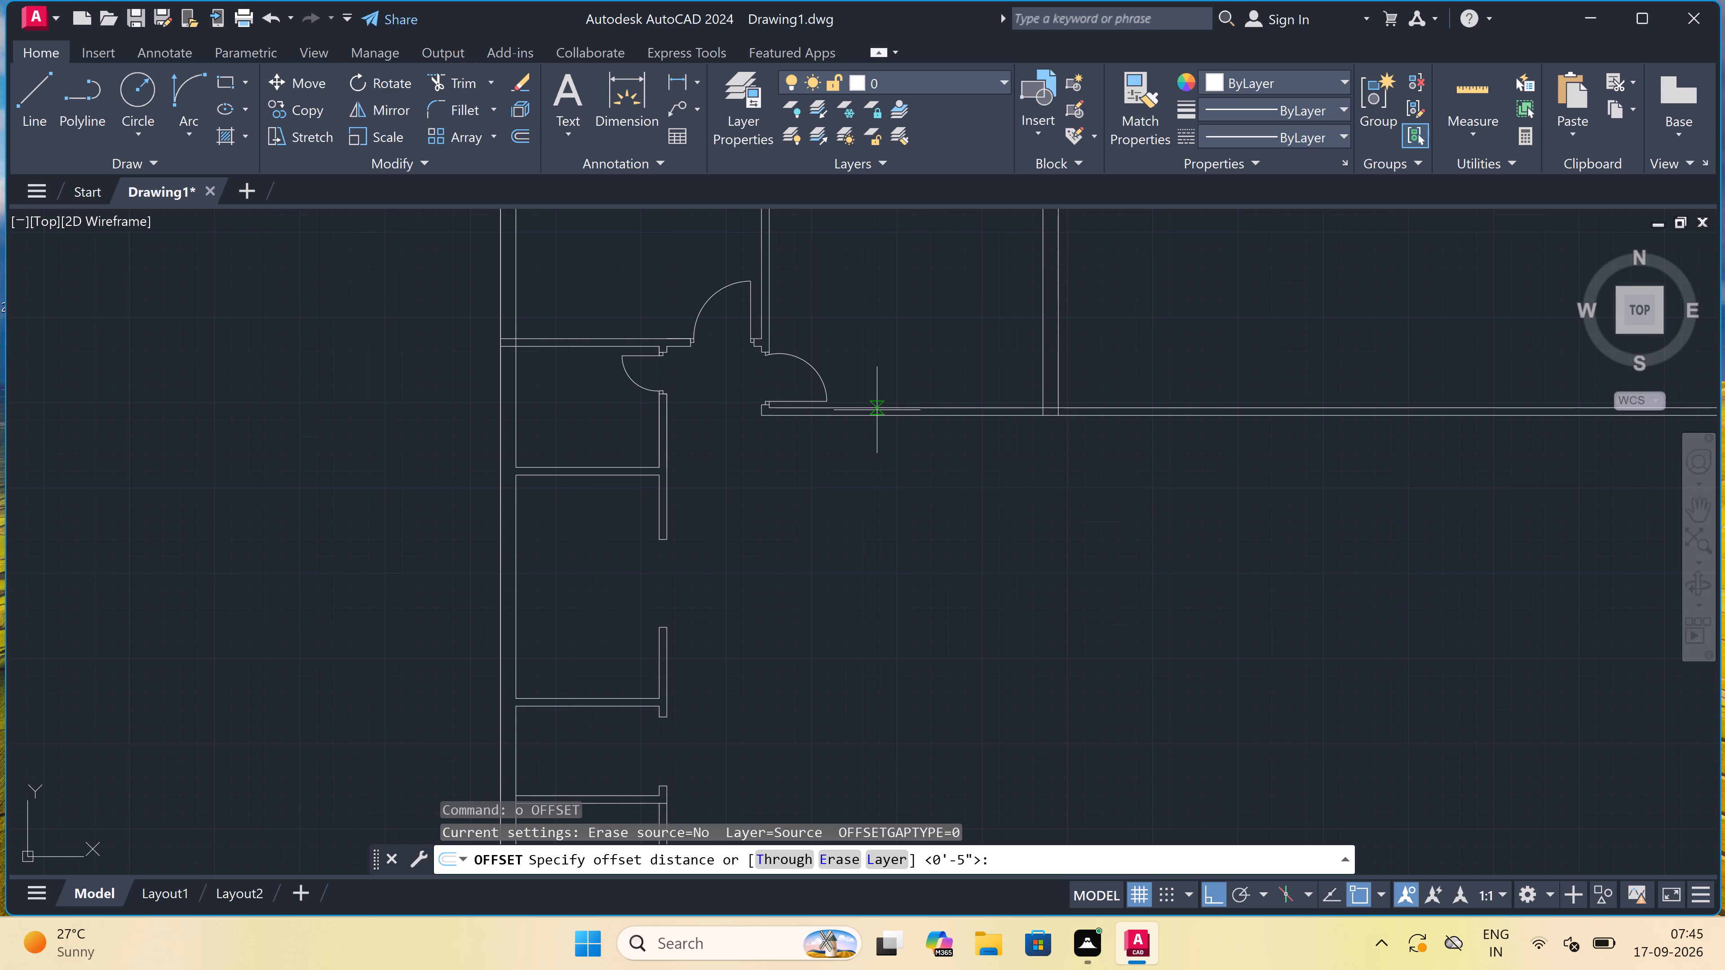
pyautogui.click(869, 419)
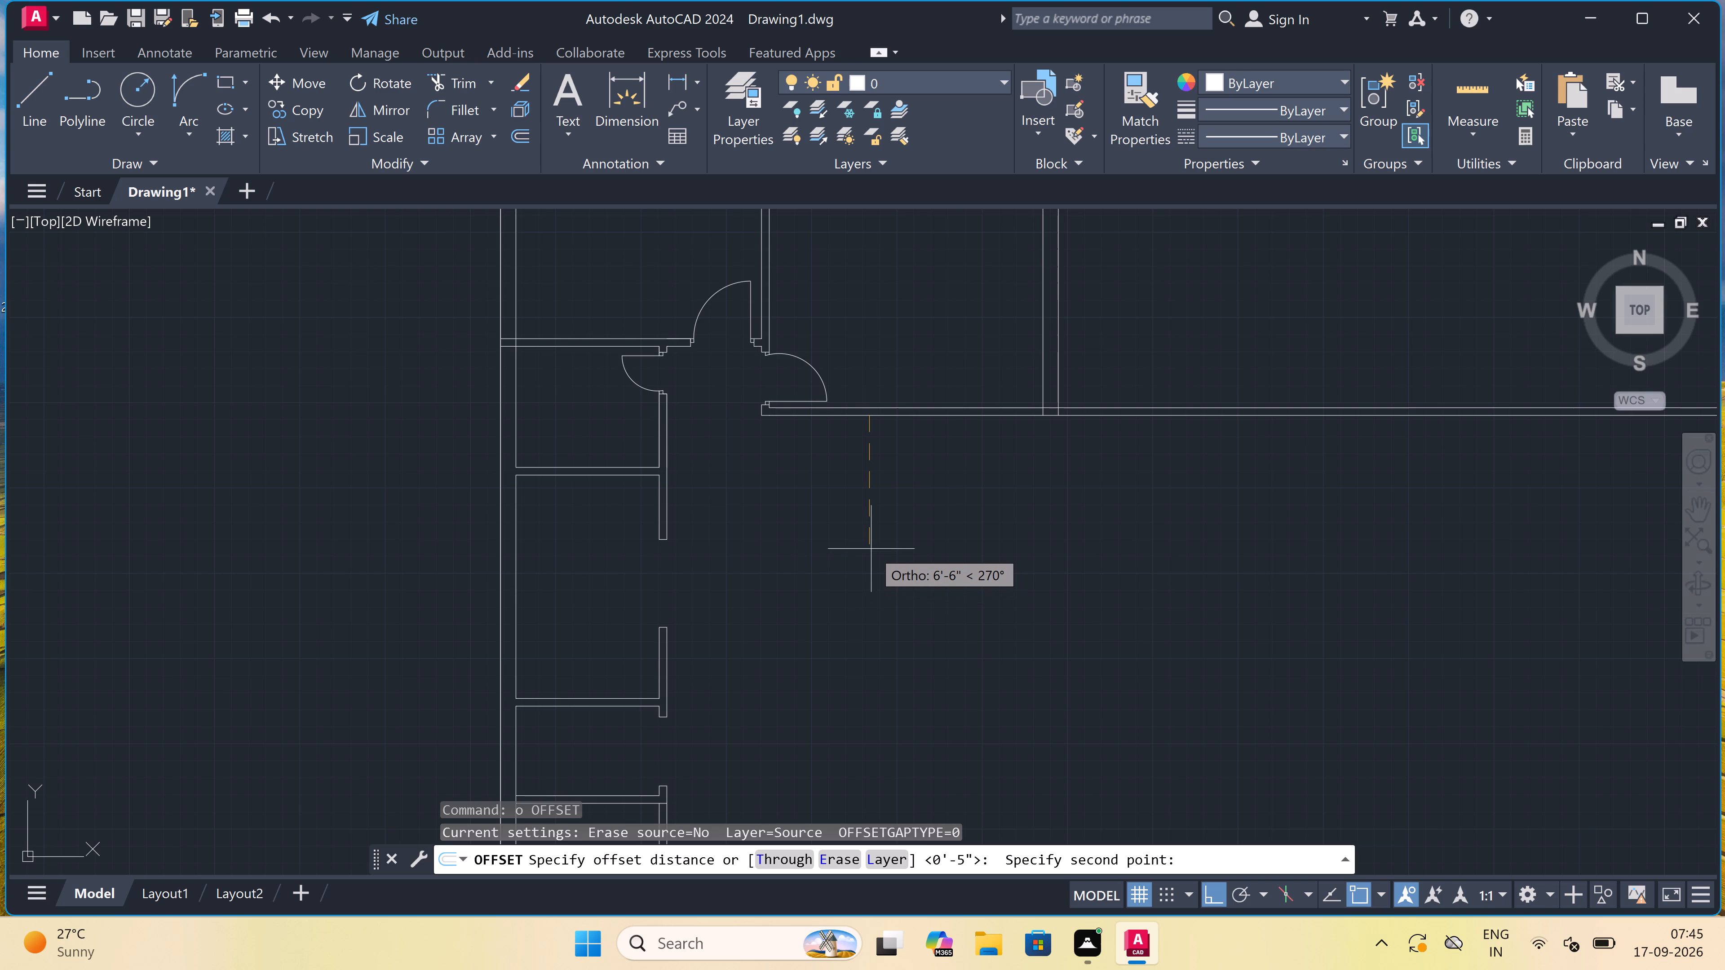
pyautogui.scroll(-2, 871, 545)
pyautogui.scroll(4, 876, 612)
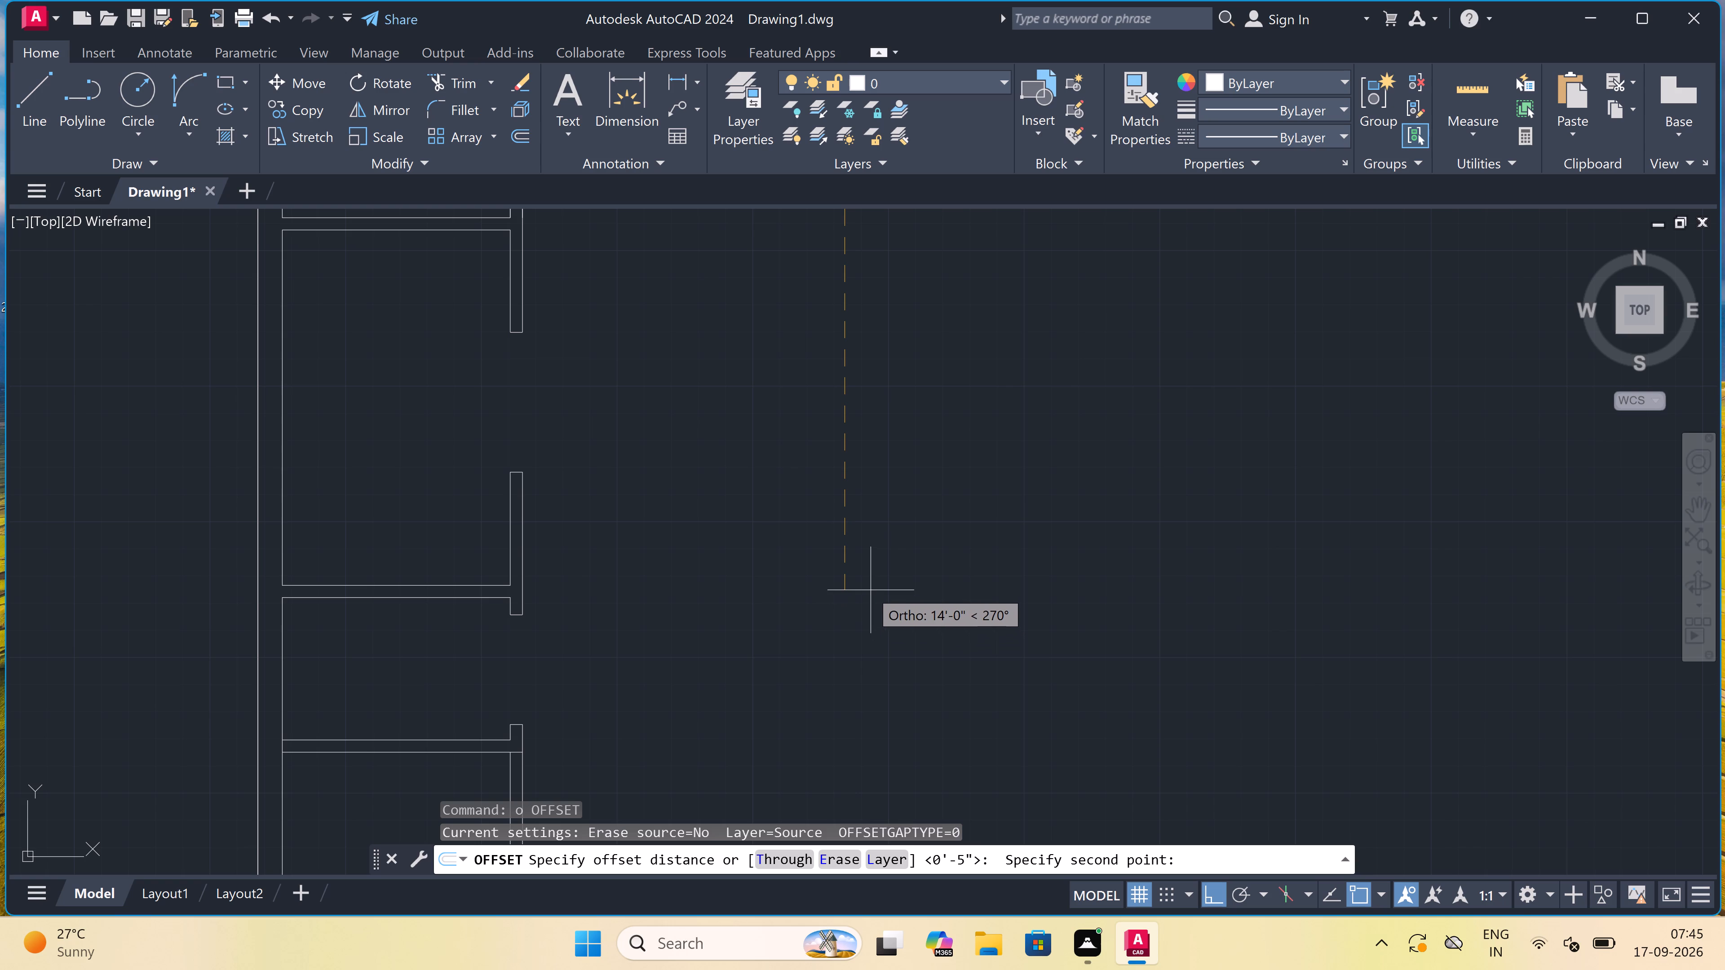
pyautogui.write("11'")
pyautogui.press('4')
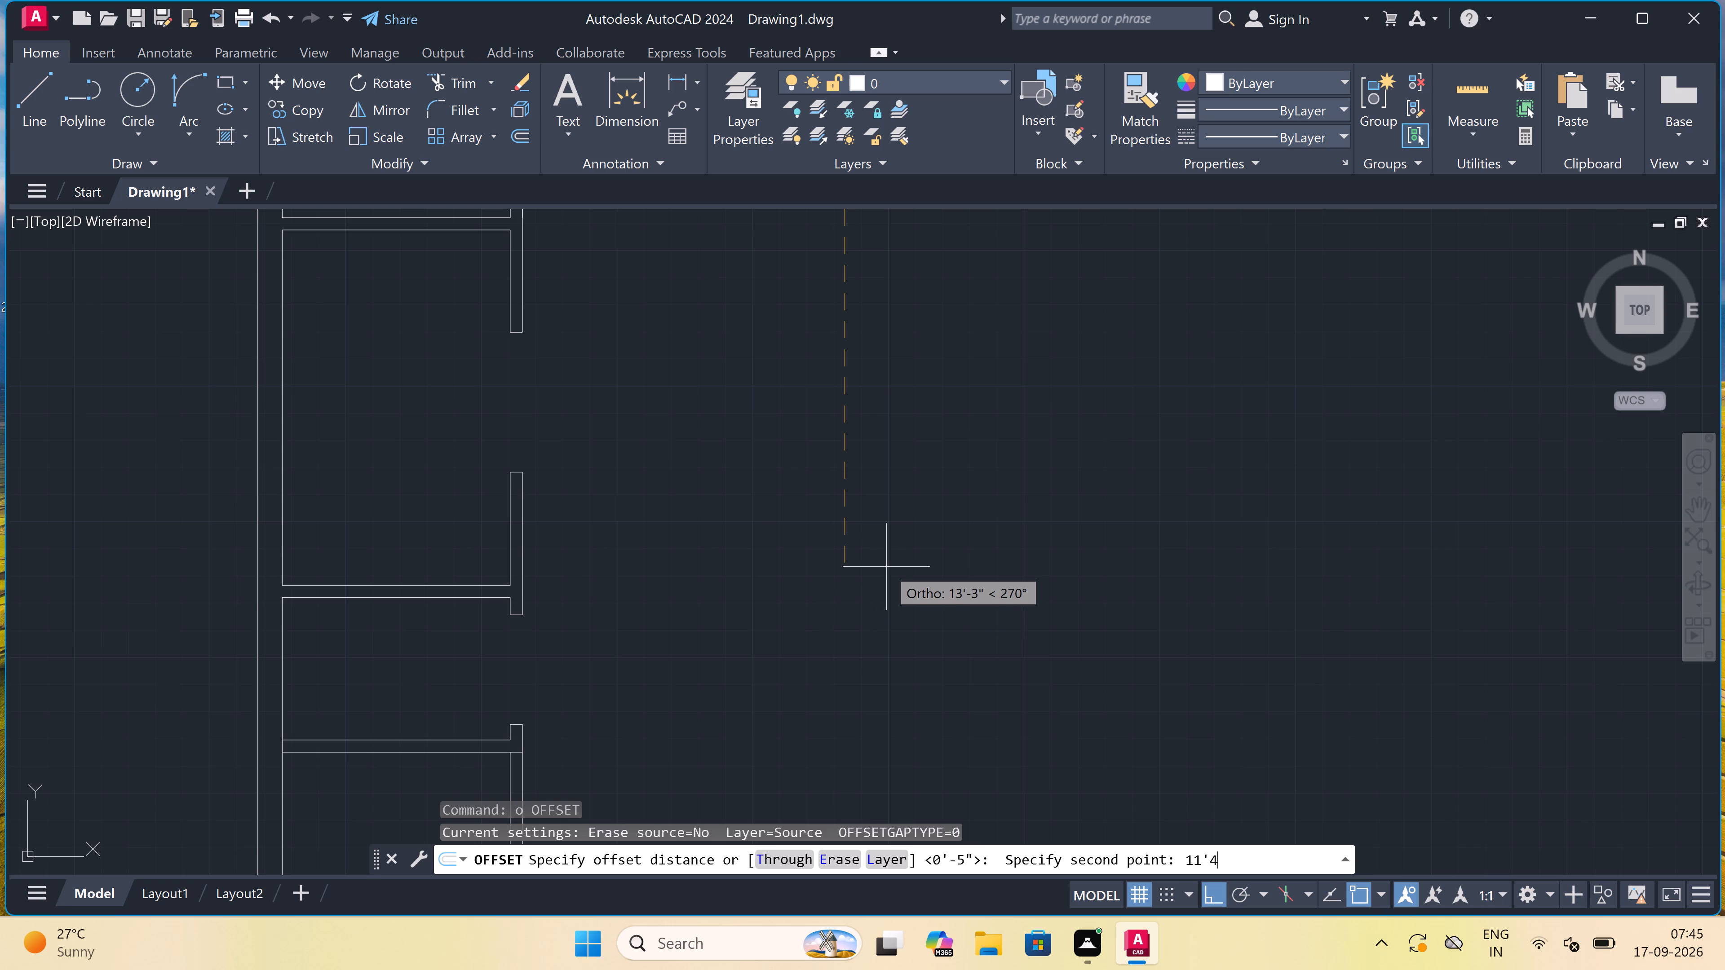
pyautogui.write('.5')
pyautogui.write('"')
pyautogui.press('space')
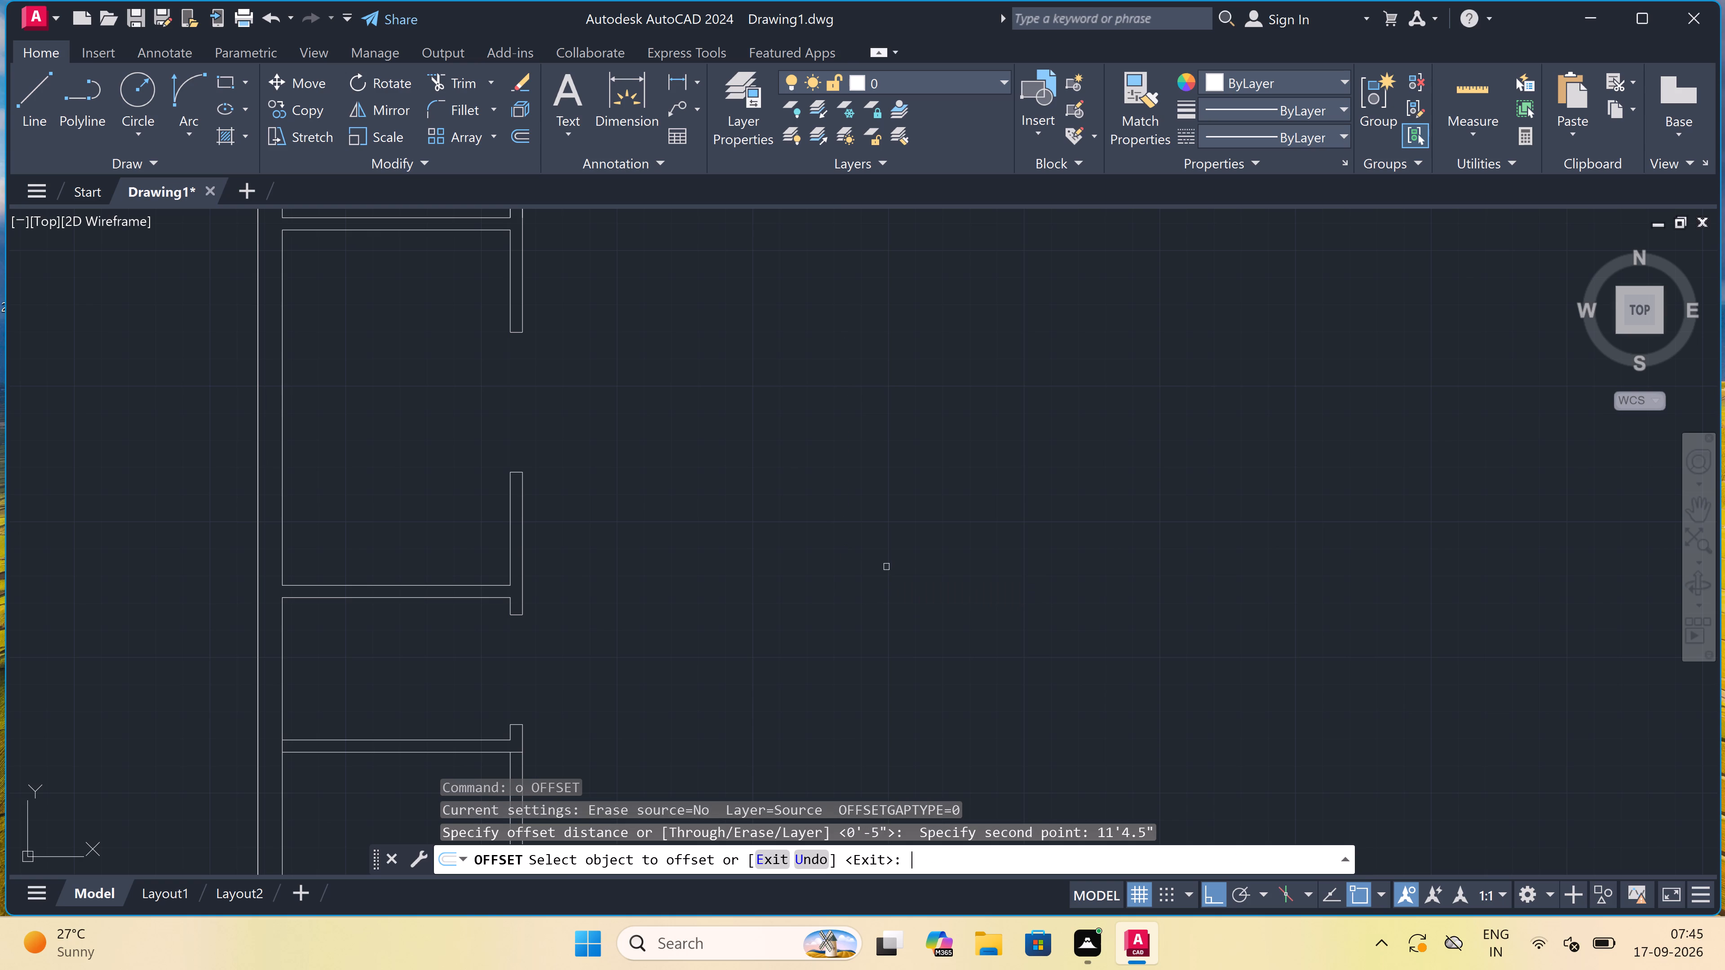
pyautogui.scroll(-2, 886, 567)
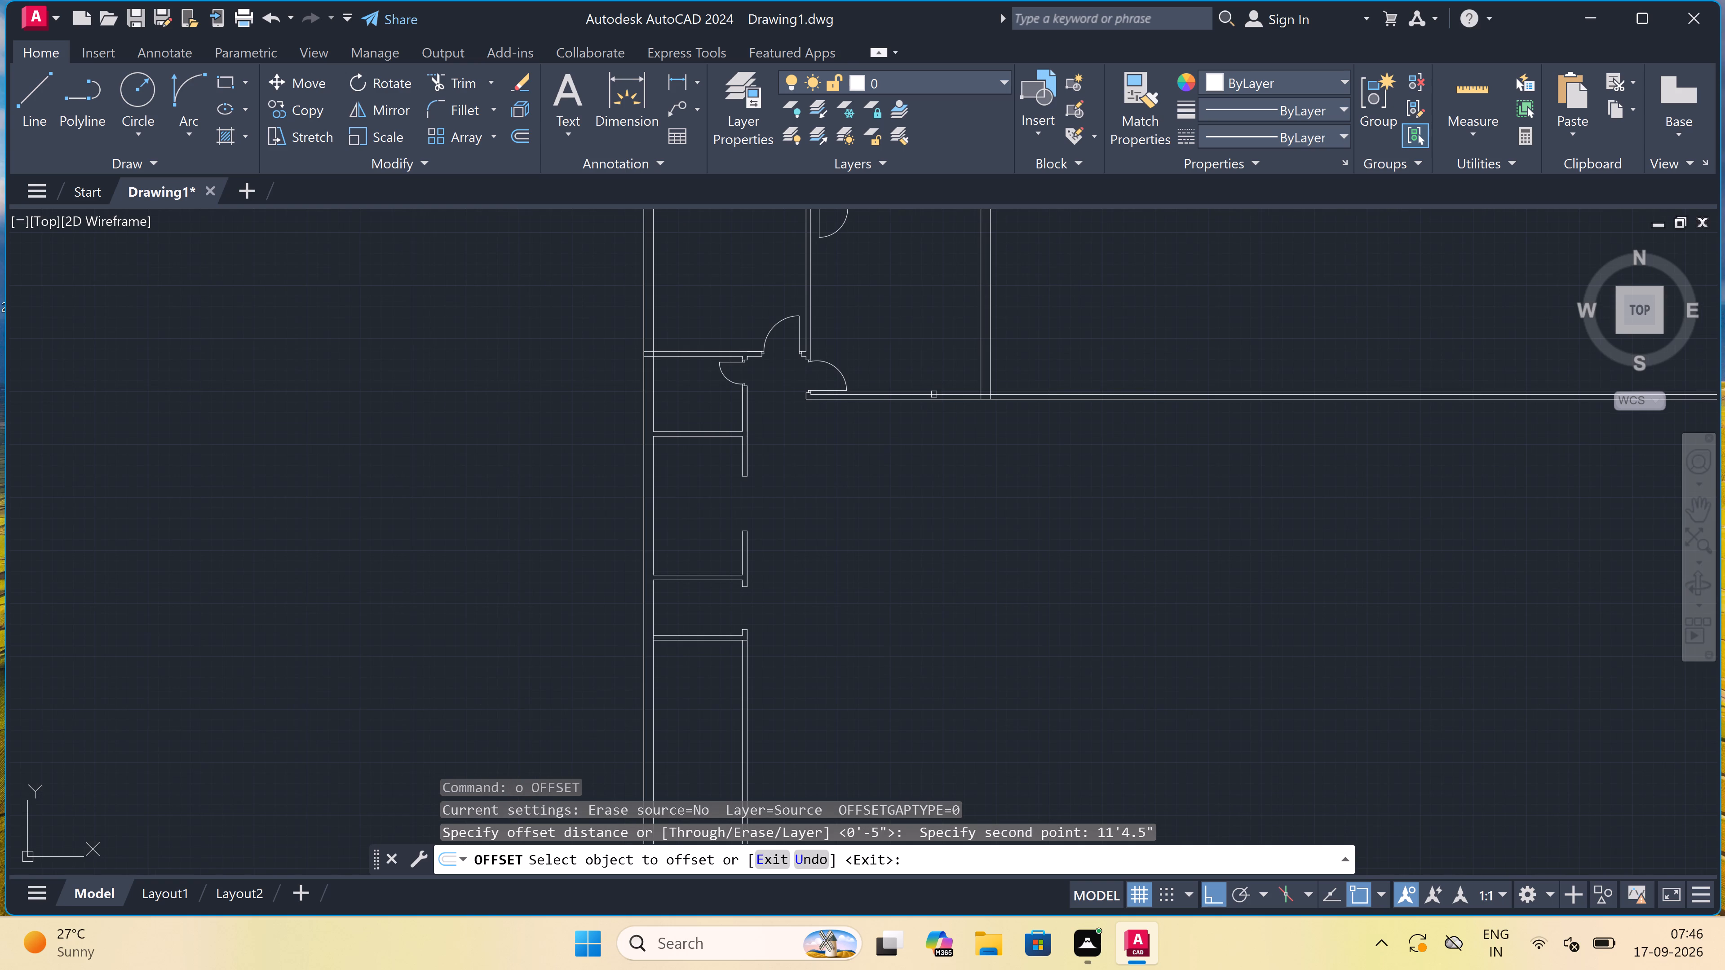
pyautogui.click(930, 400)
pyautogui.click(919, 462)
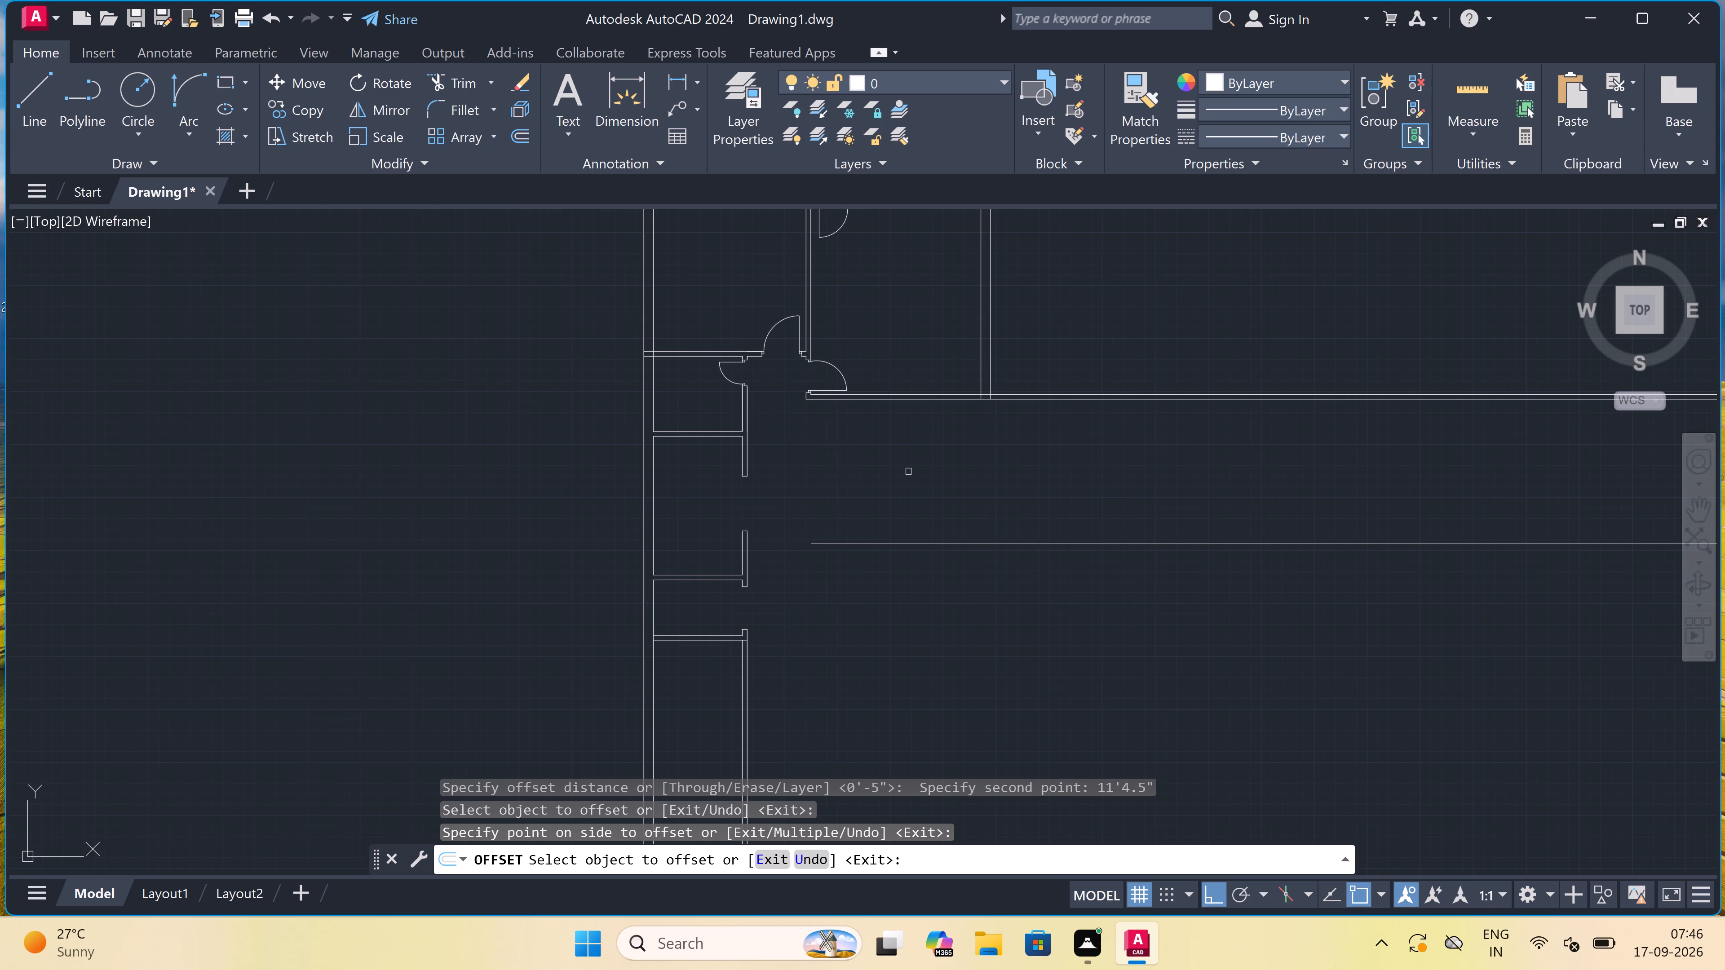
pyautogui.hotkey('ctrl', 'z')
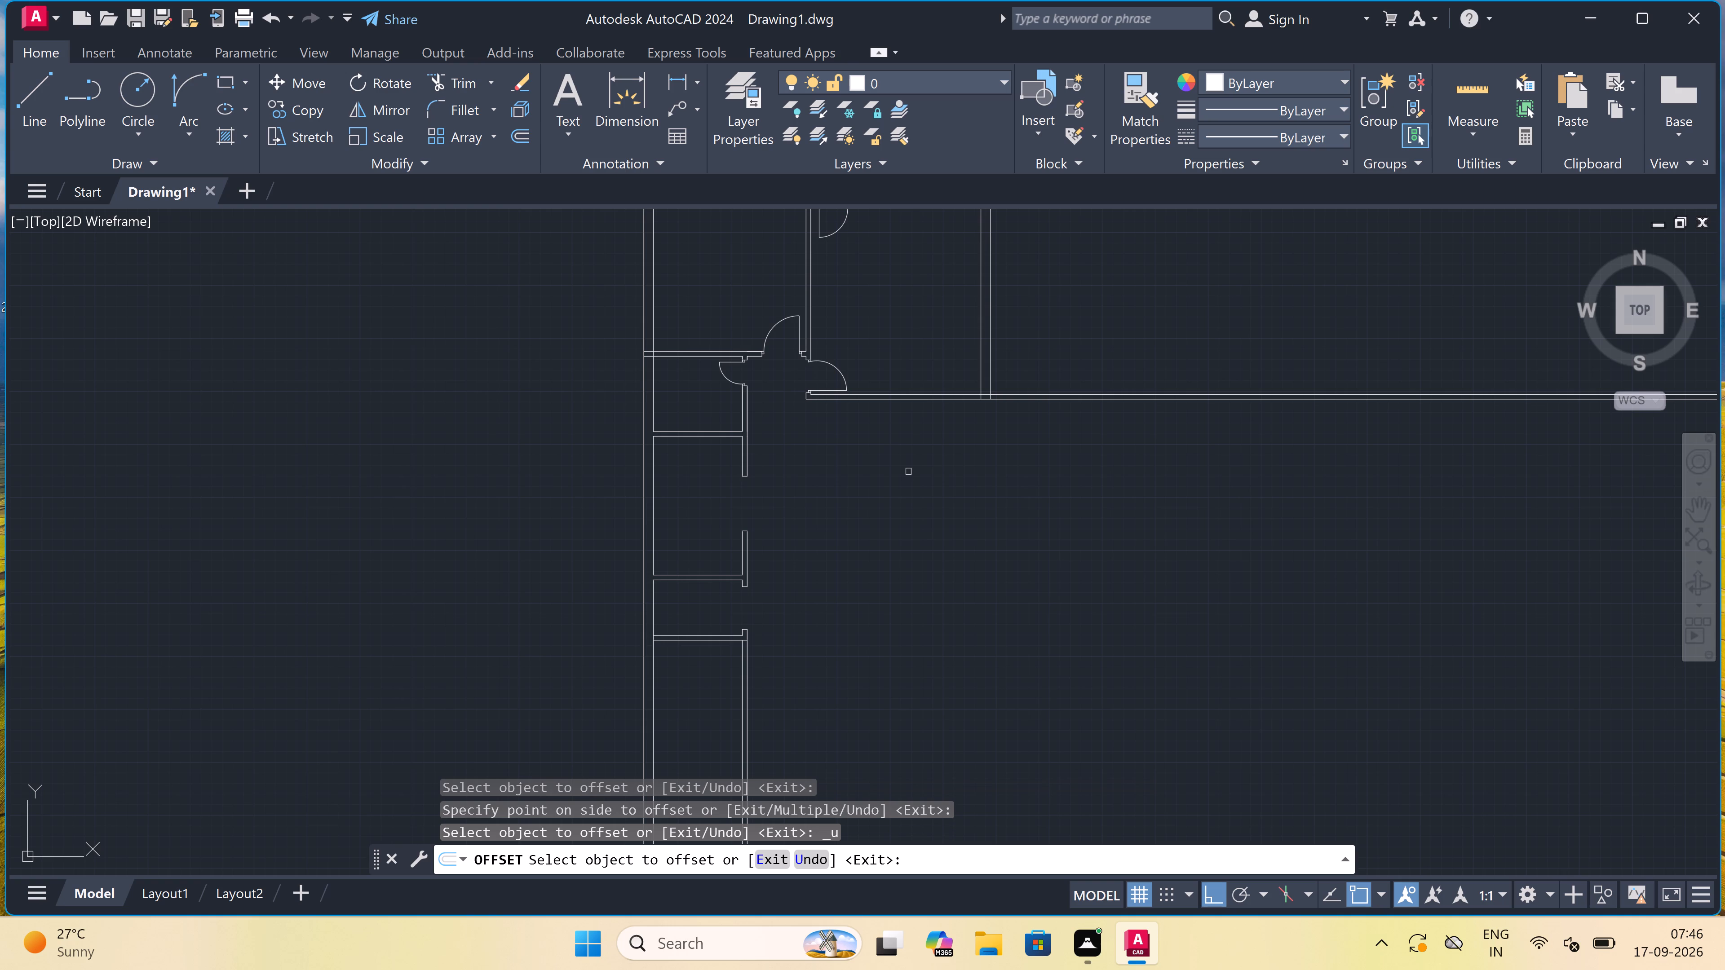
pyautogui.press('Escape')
# Offset the lower line of the long horizontal wall downward by 18'.
pyautogui.write('o')
pyautogui.press('space')
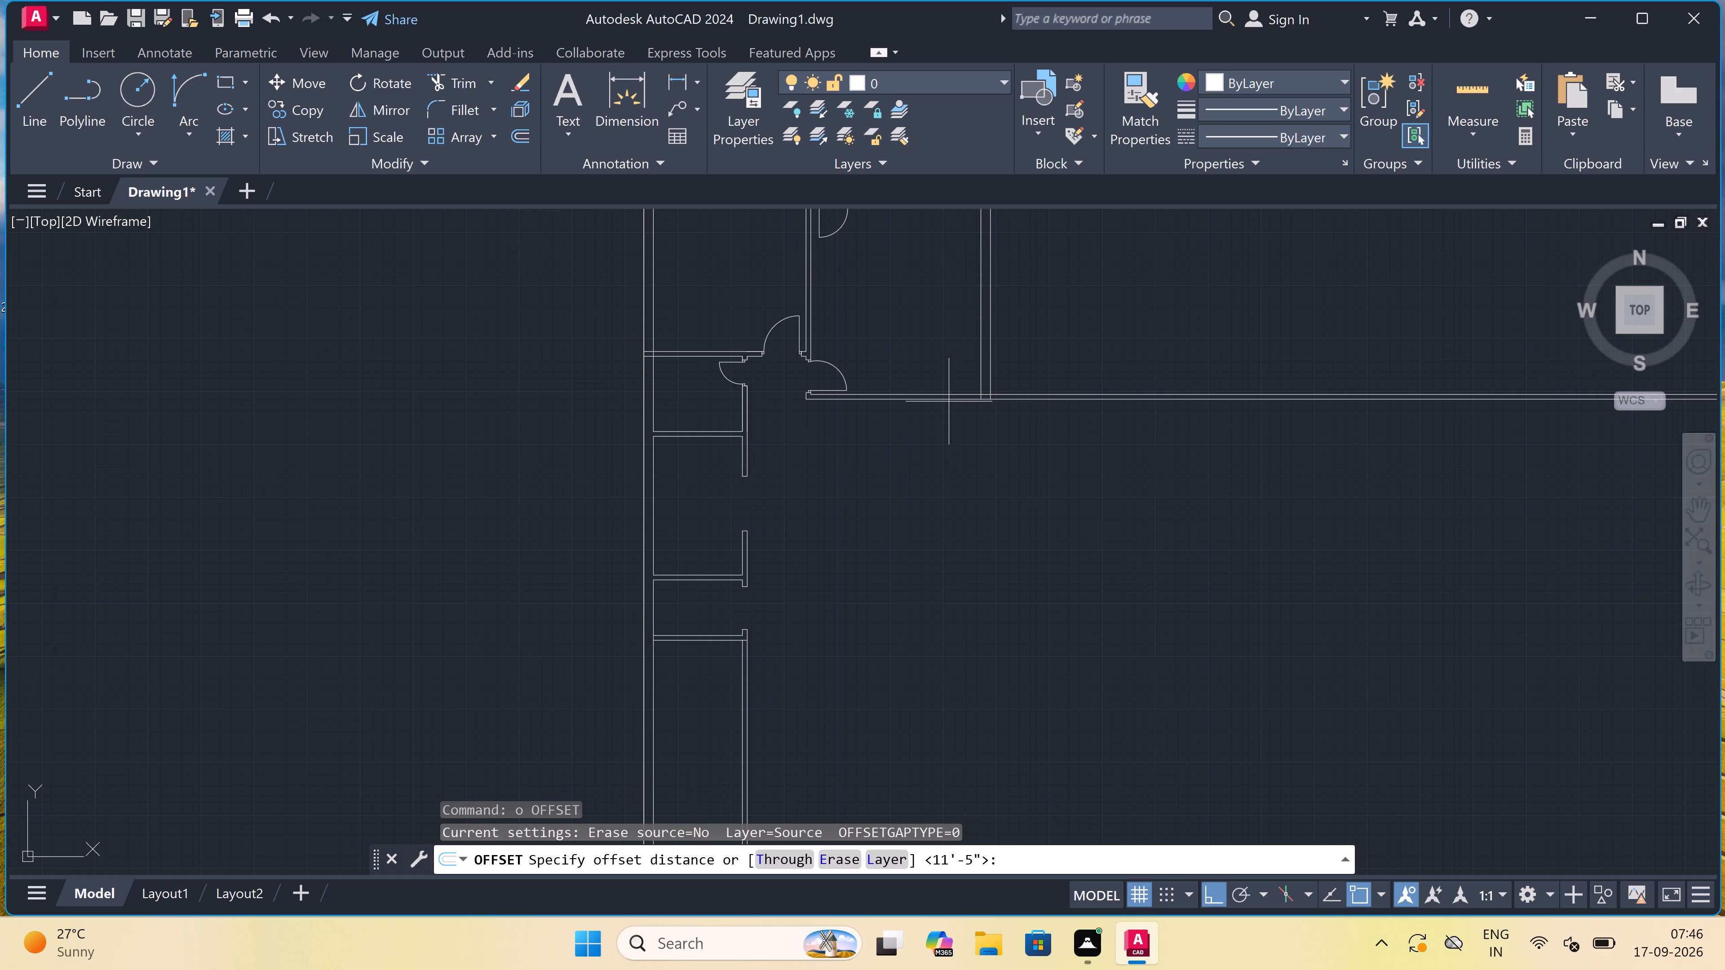
pyautogui.moveTo(949, 399); pyautogui.dragTo(952, 428)
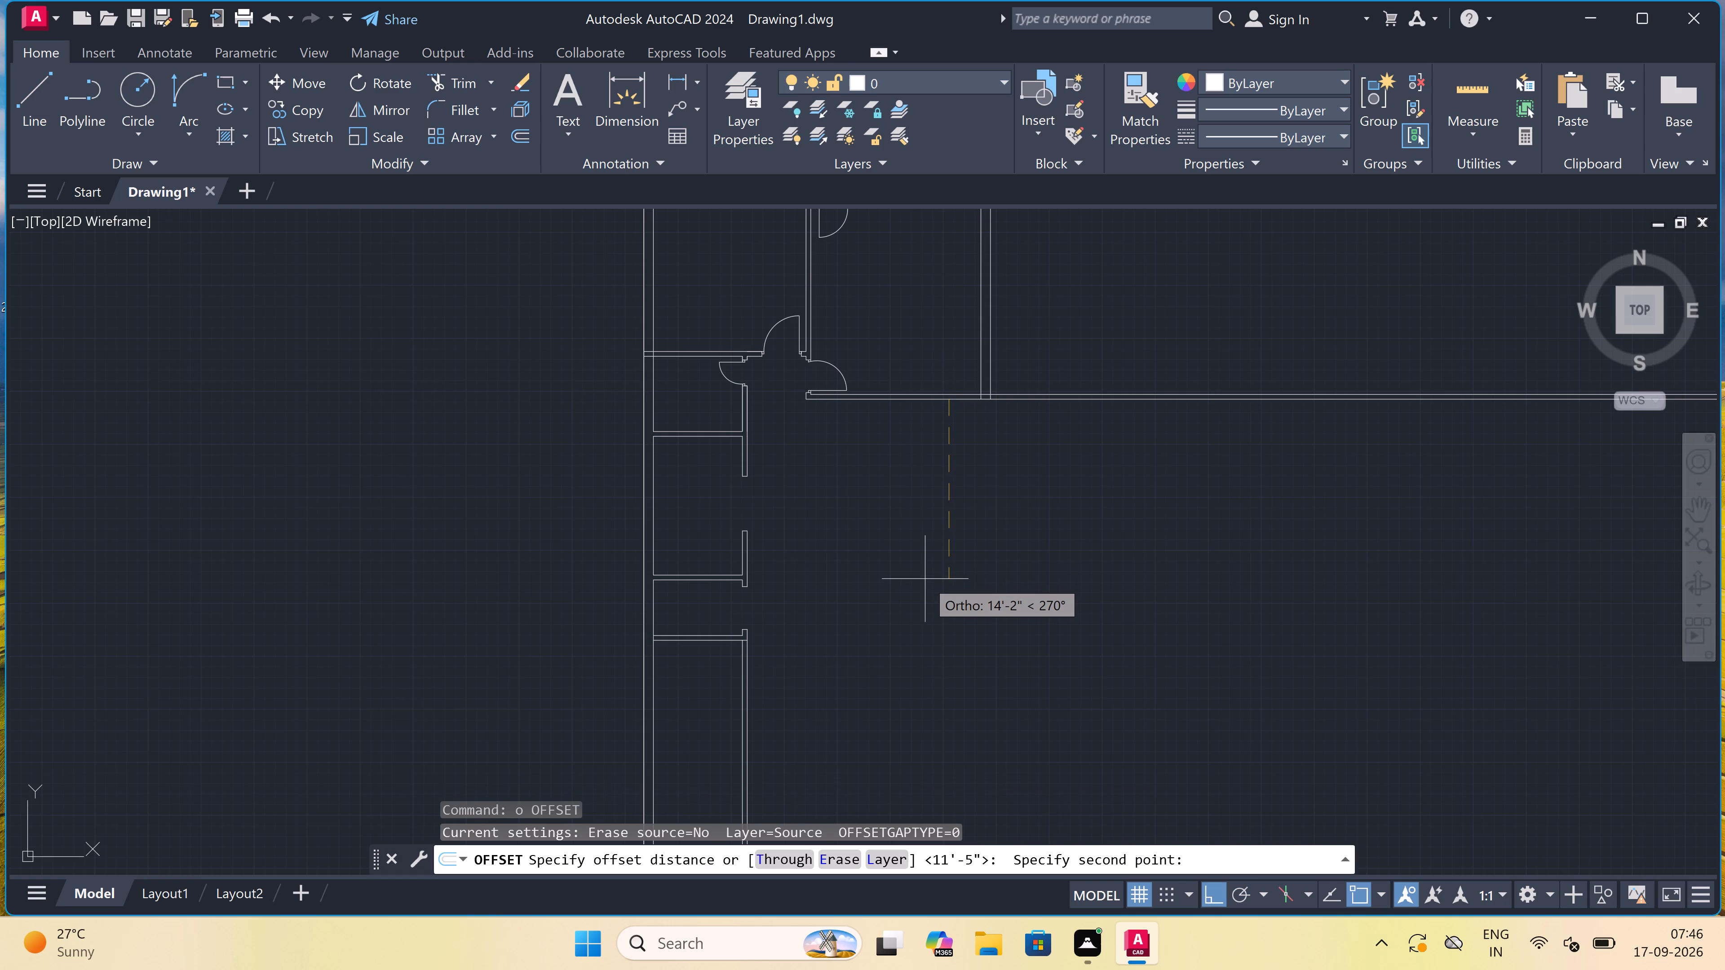
pyautogui.write("18'")
pyautogui.press('space')
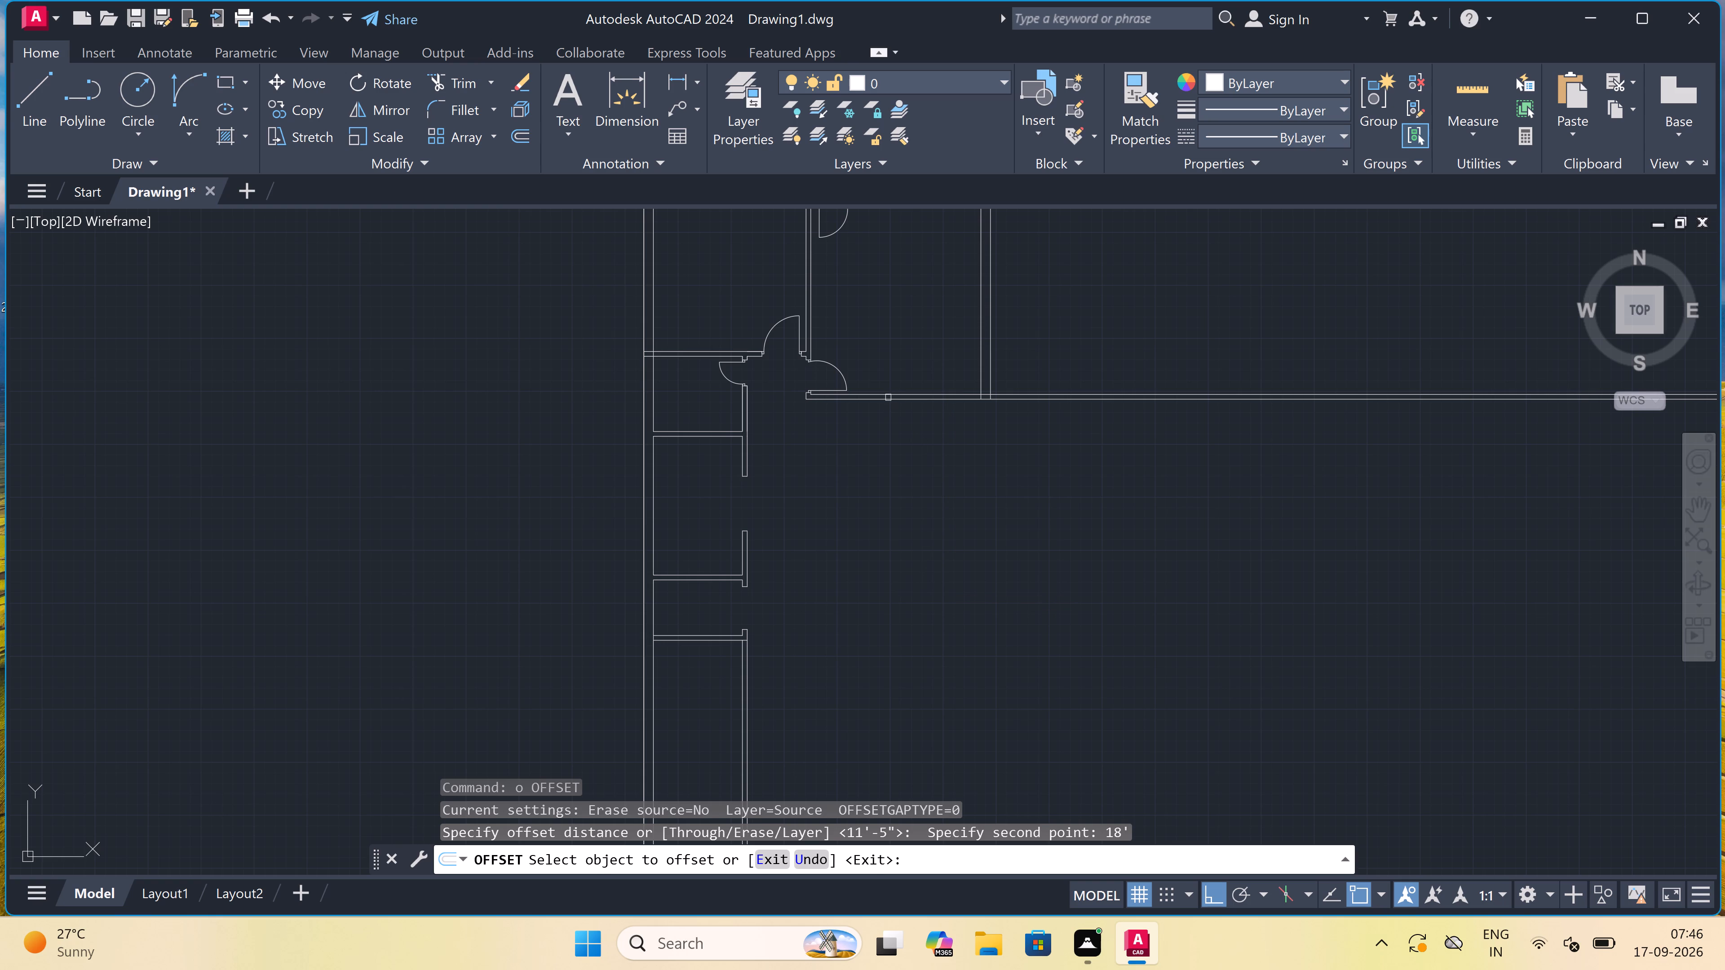
pyautogui.moveTo(888, 397); pyautogui.dragTo(888, 403)
pyautogui.click(879, 471)
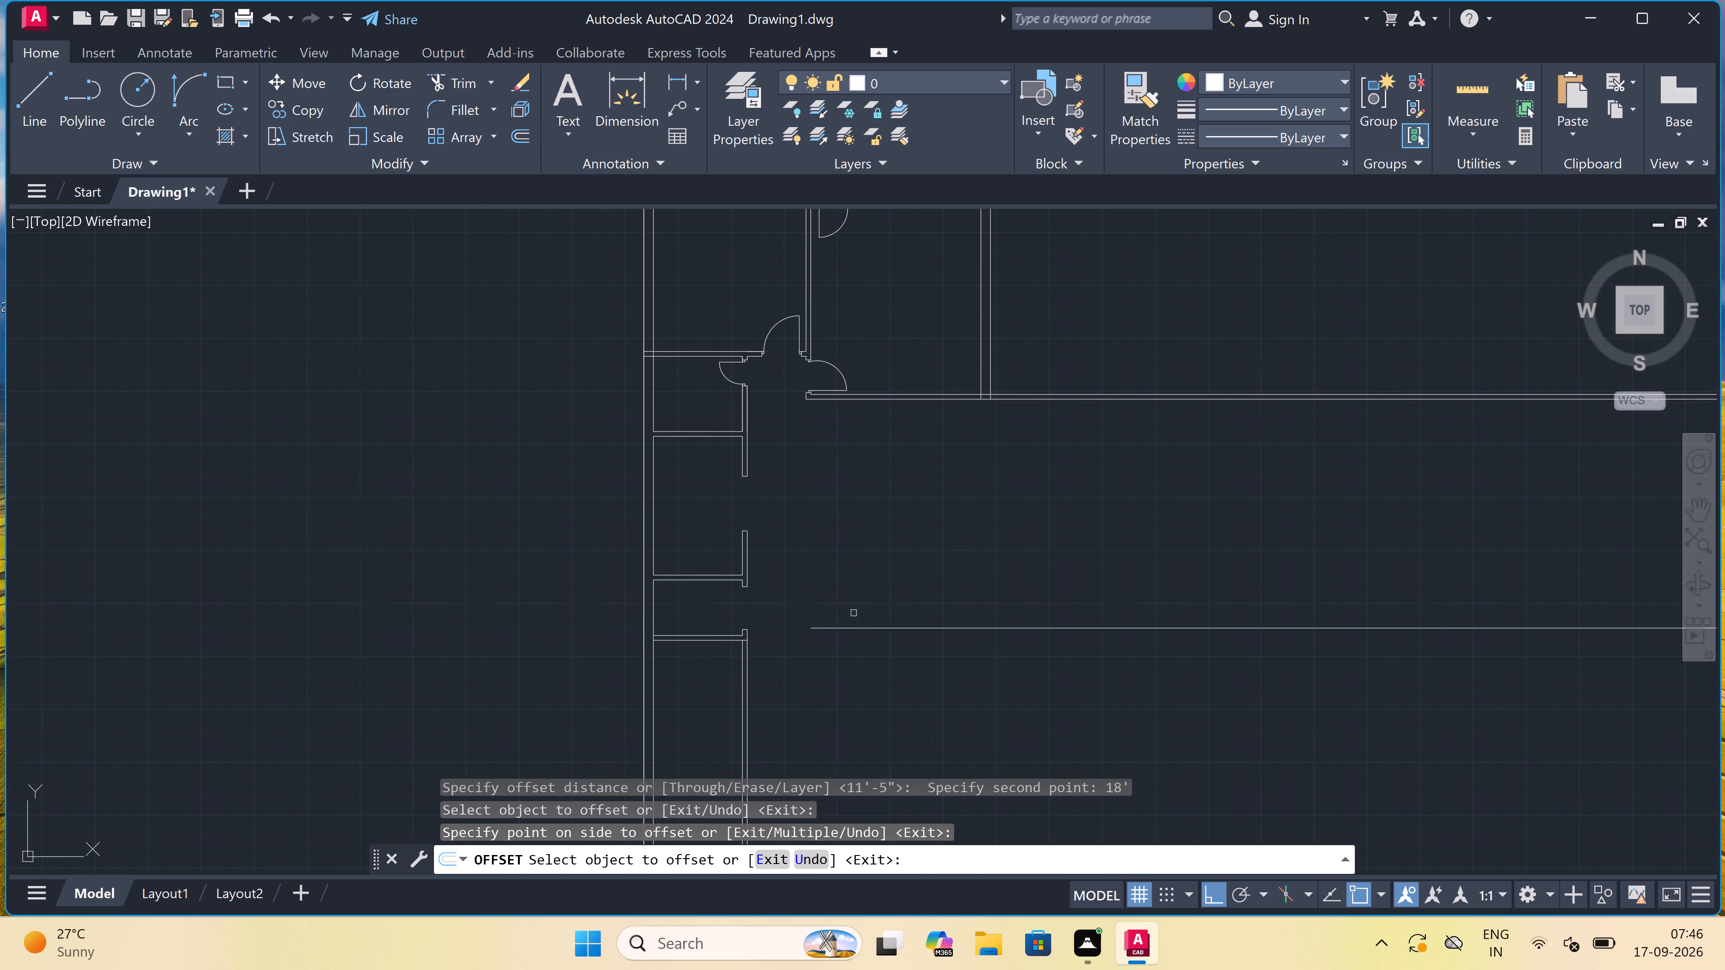
pyautogui.scroll(2, 853, 619)
pyautogui.press('Escape')
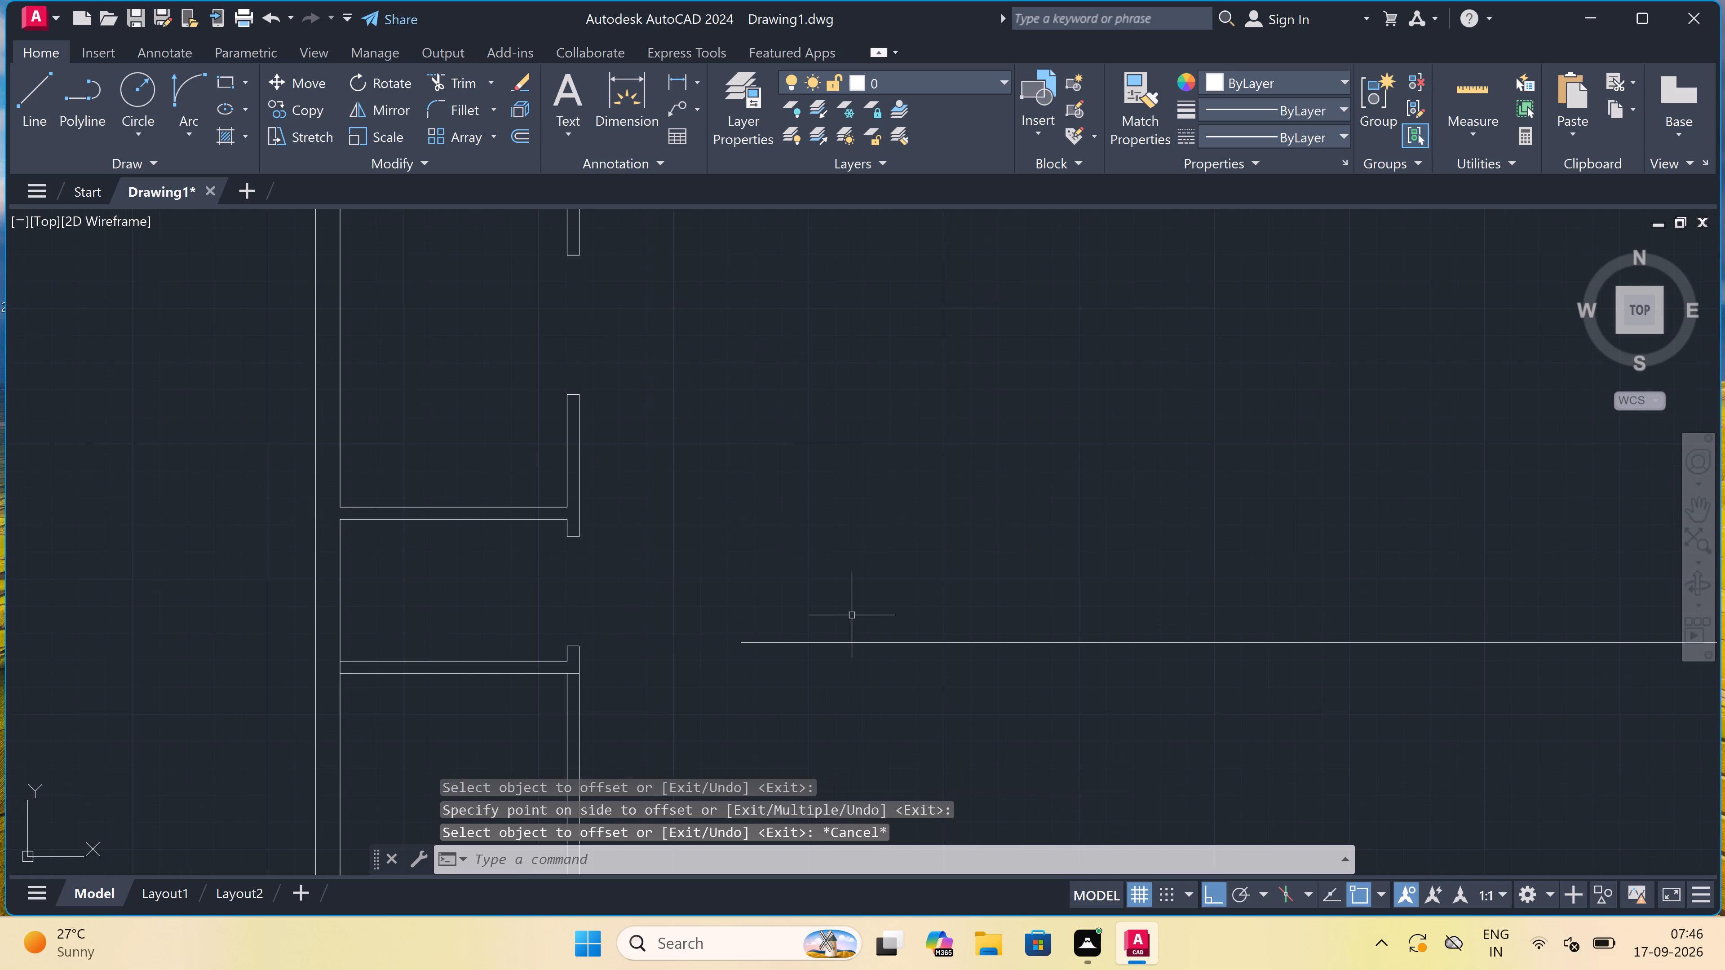
# Offset the new horizontal line downward by 4.5" to give the wall its thickness.
pyautogui.write('o')
pyautogui.press('space')
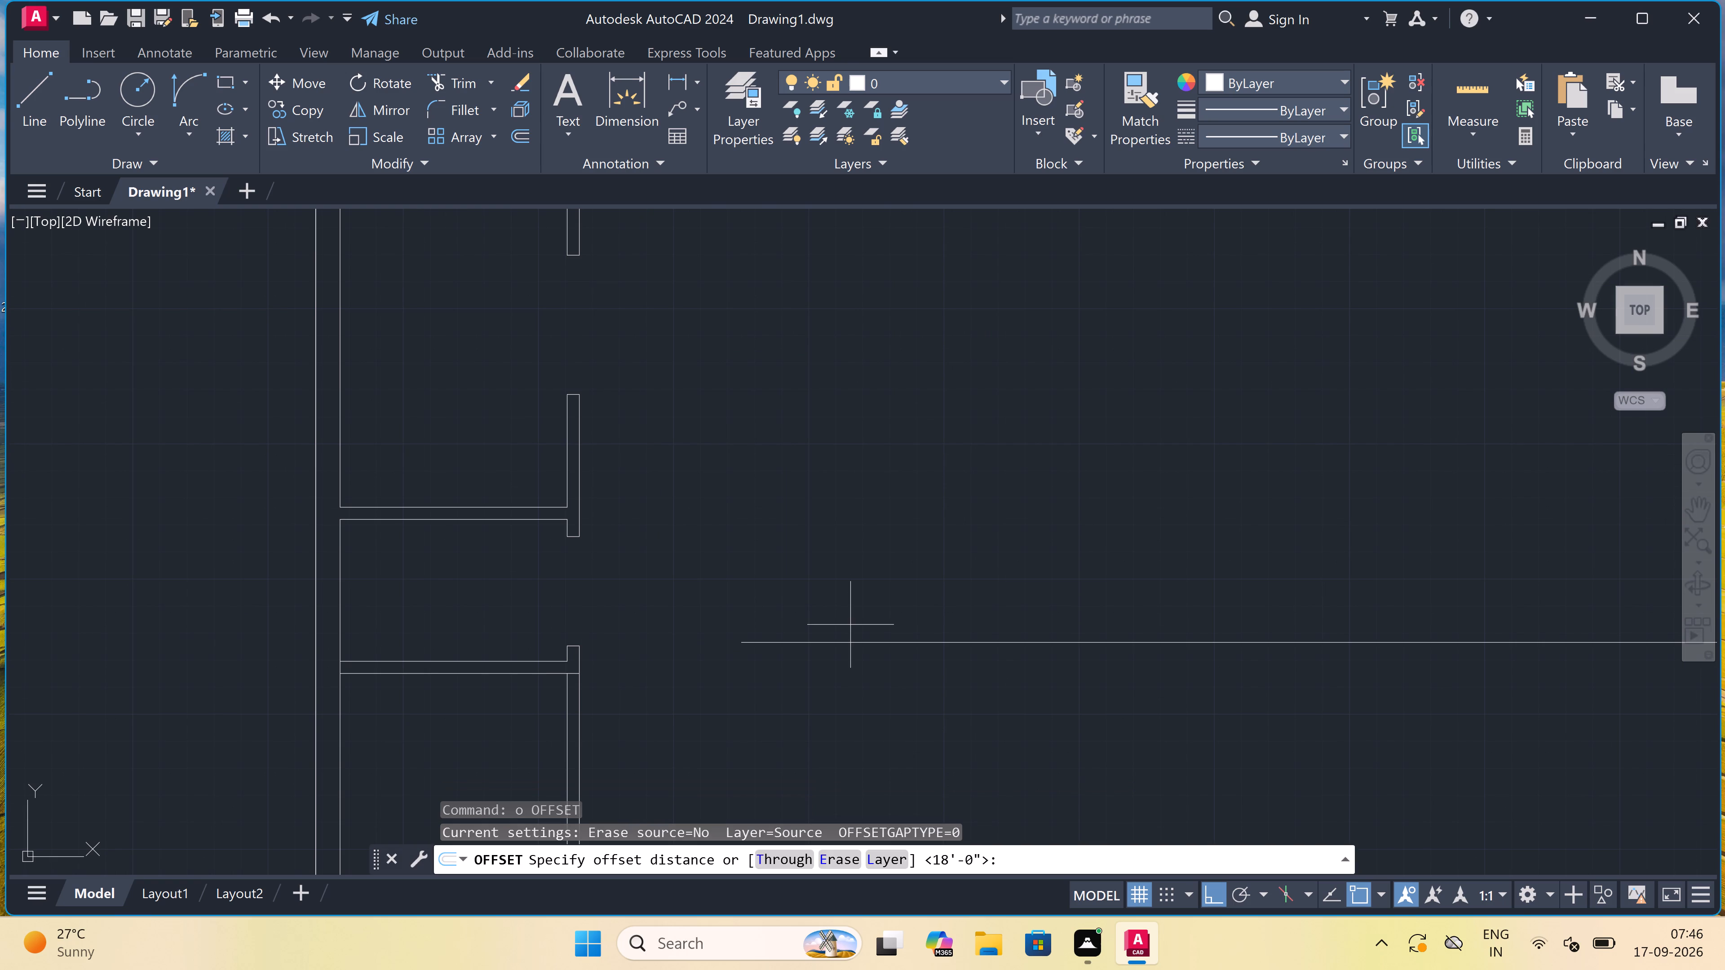
pyautogui.click(858, 649)
pyautogui.moveTo(858, 649); pyautogui.dragTo(858, 653)
pyautogui.press('4')
pyautogui.press('.')
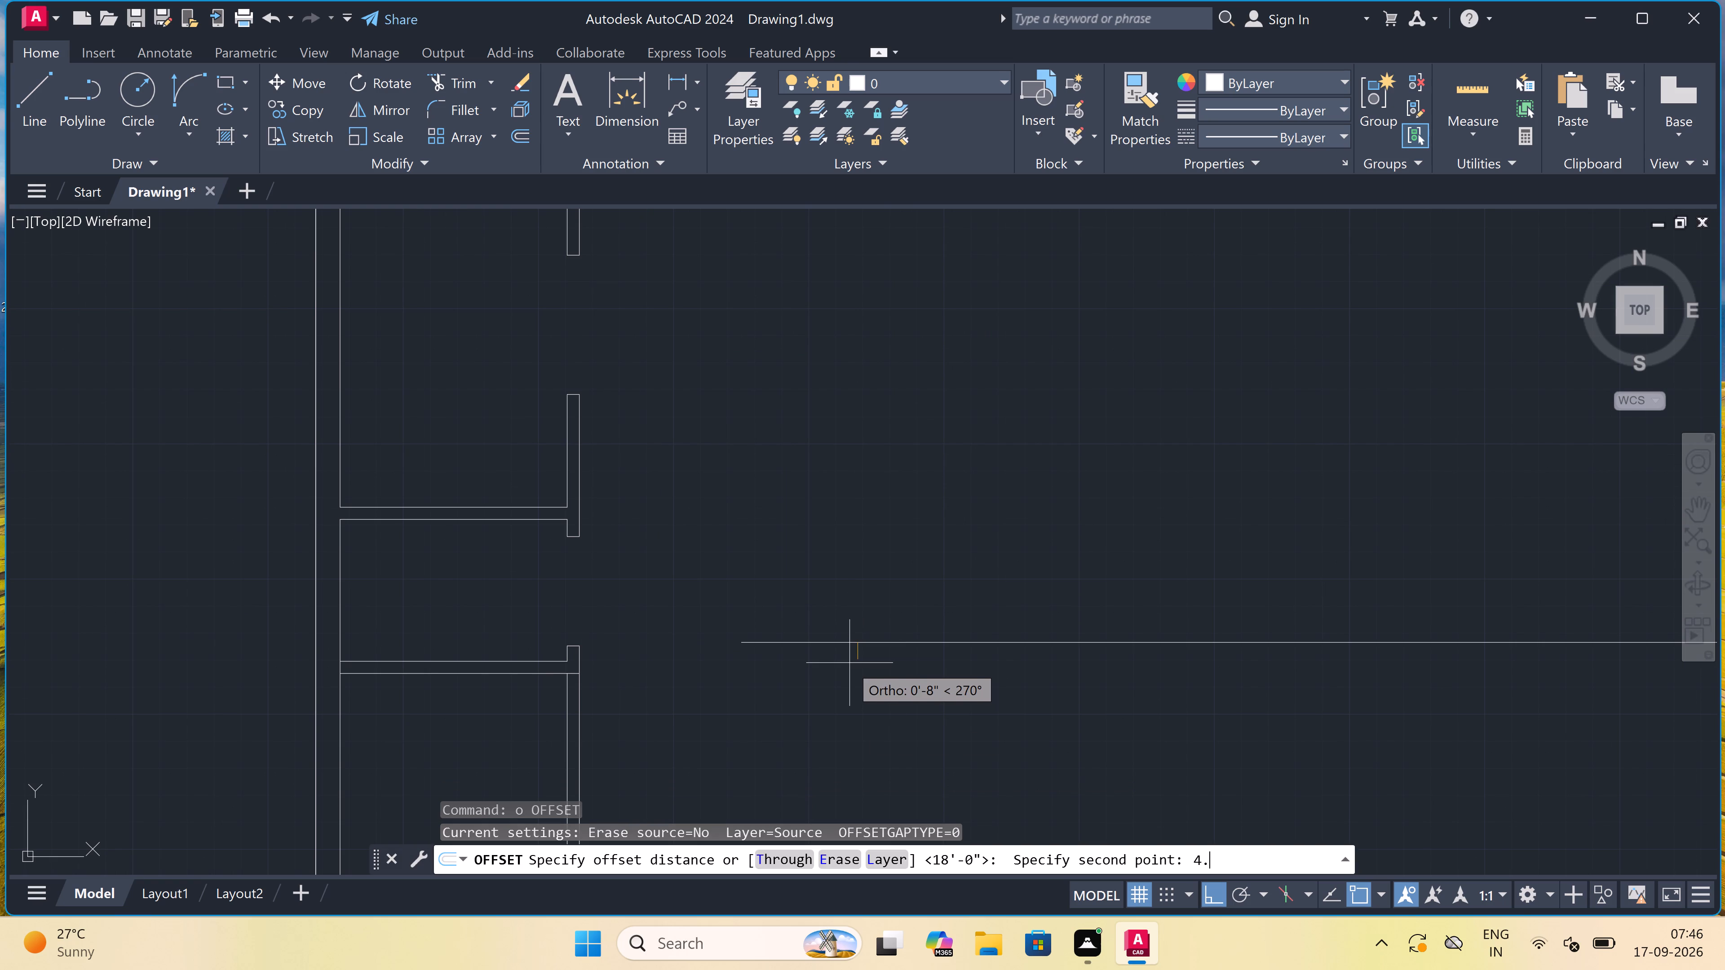
pyautogui.press('5')
pyautogui.write('"')
pyautogui.press('space')
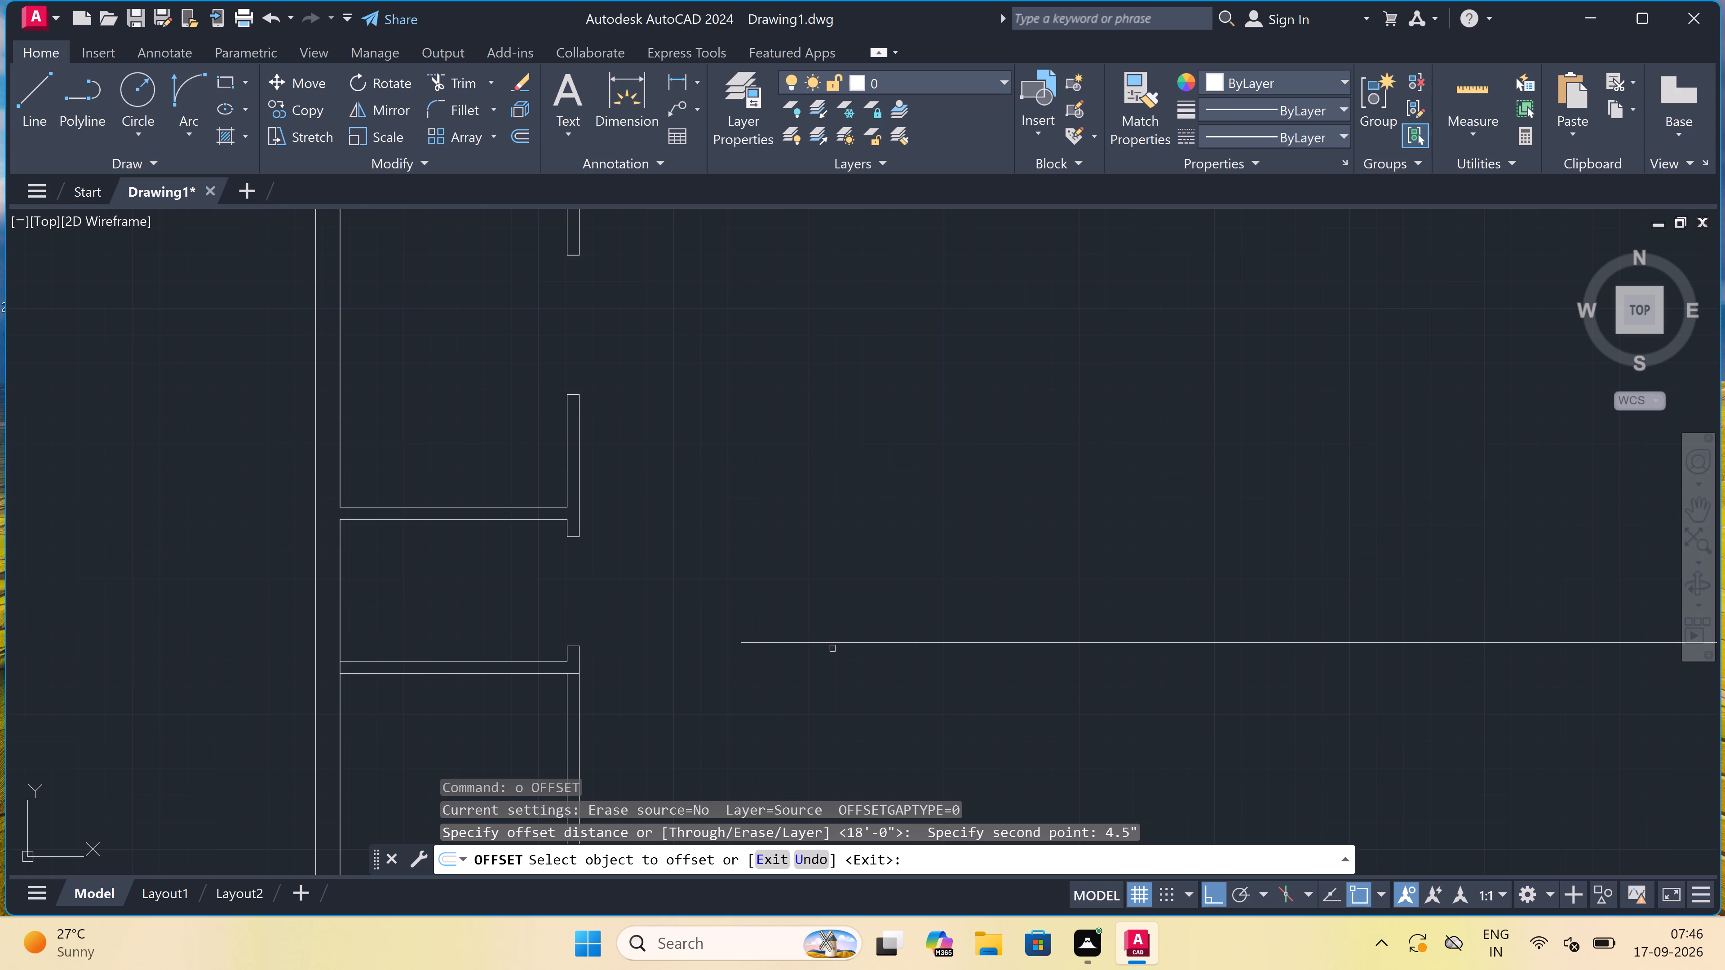
pyautogui.moveTo(833, 643); pyautogui.dragTo(833, 649)
pyautogui.click(824, 701)
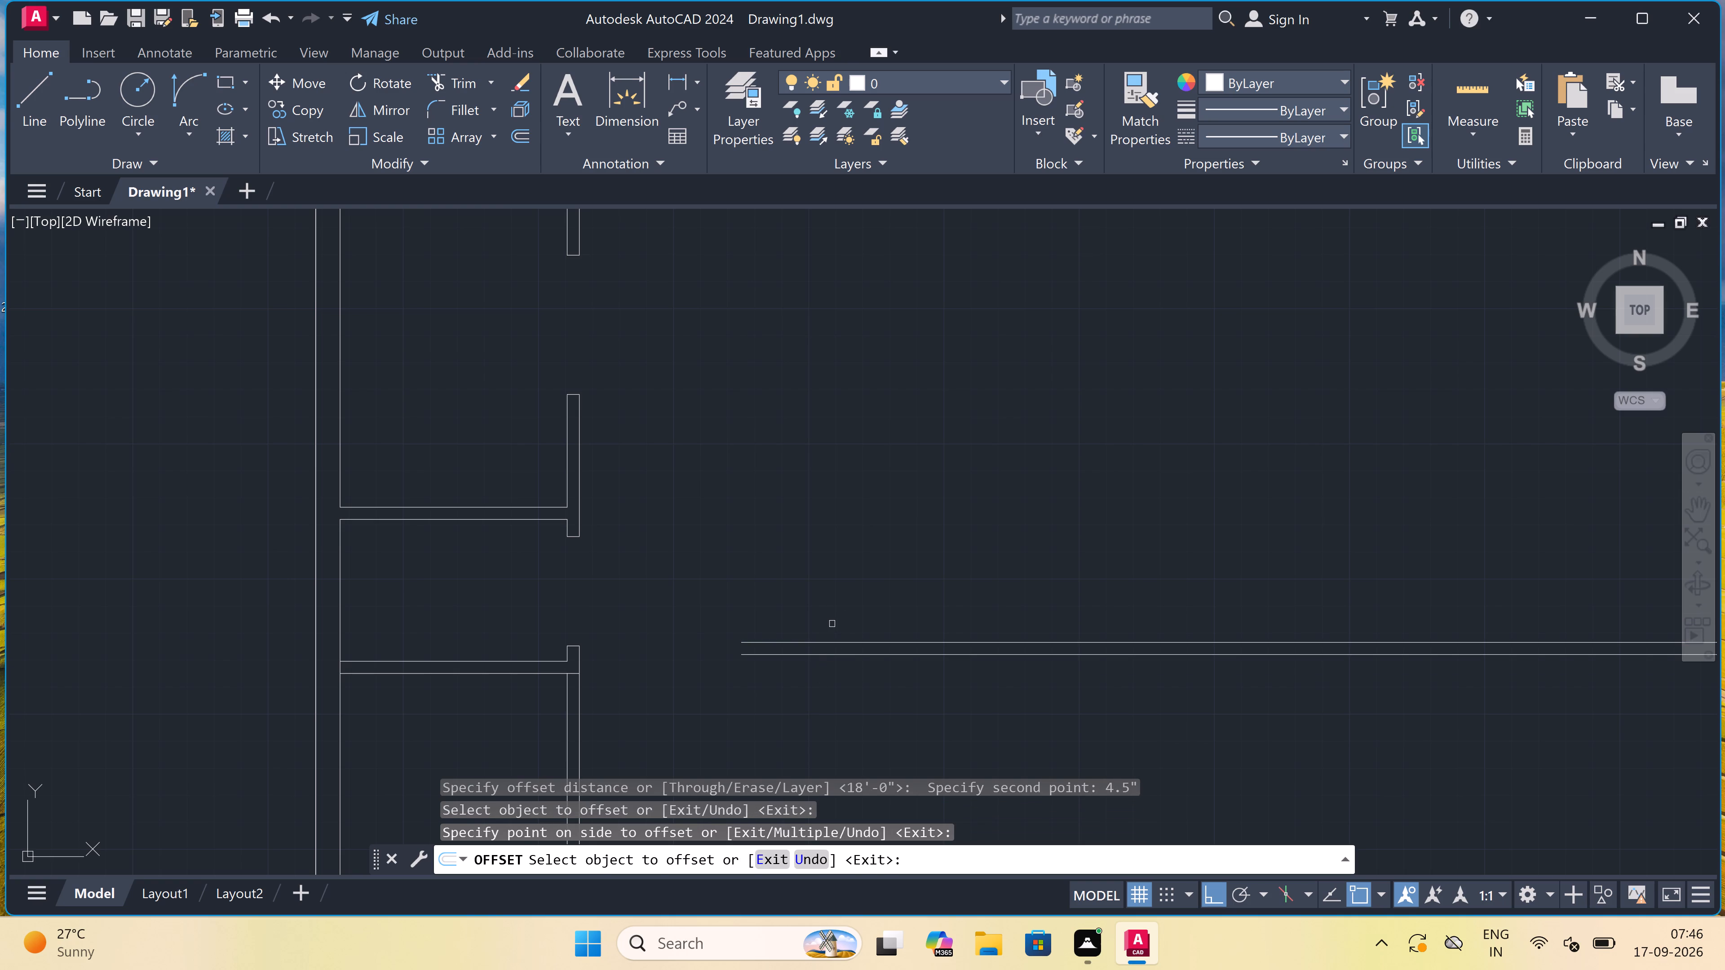
pyautogui.scroll(-2, 831, 621)
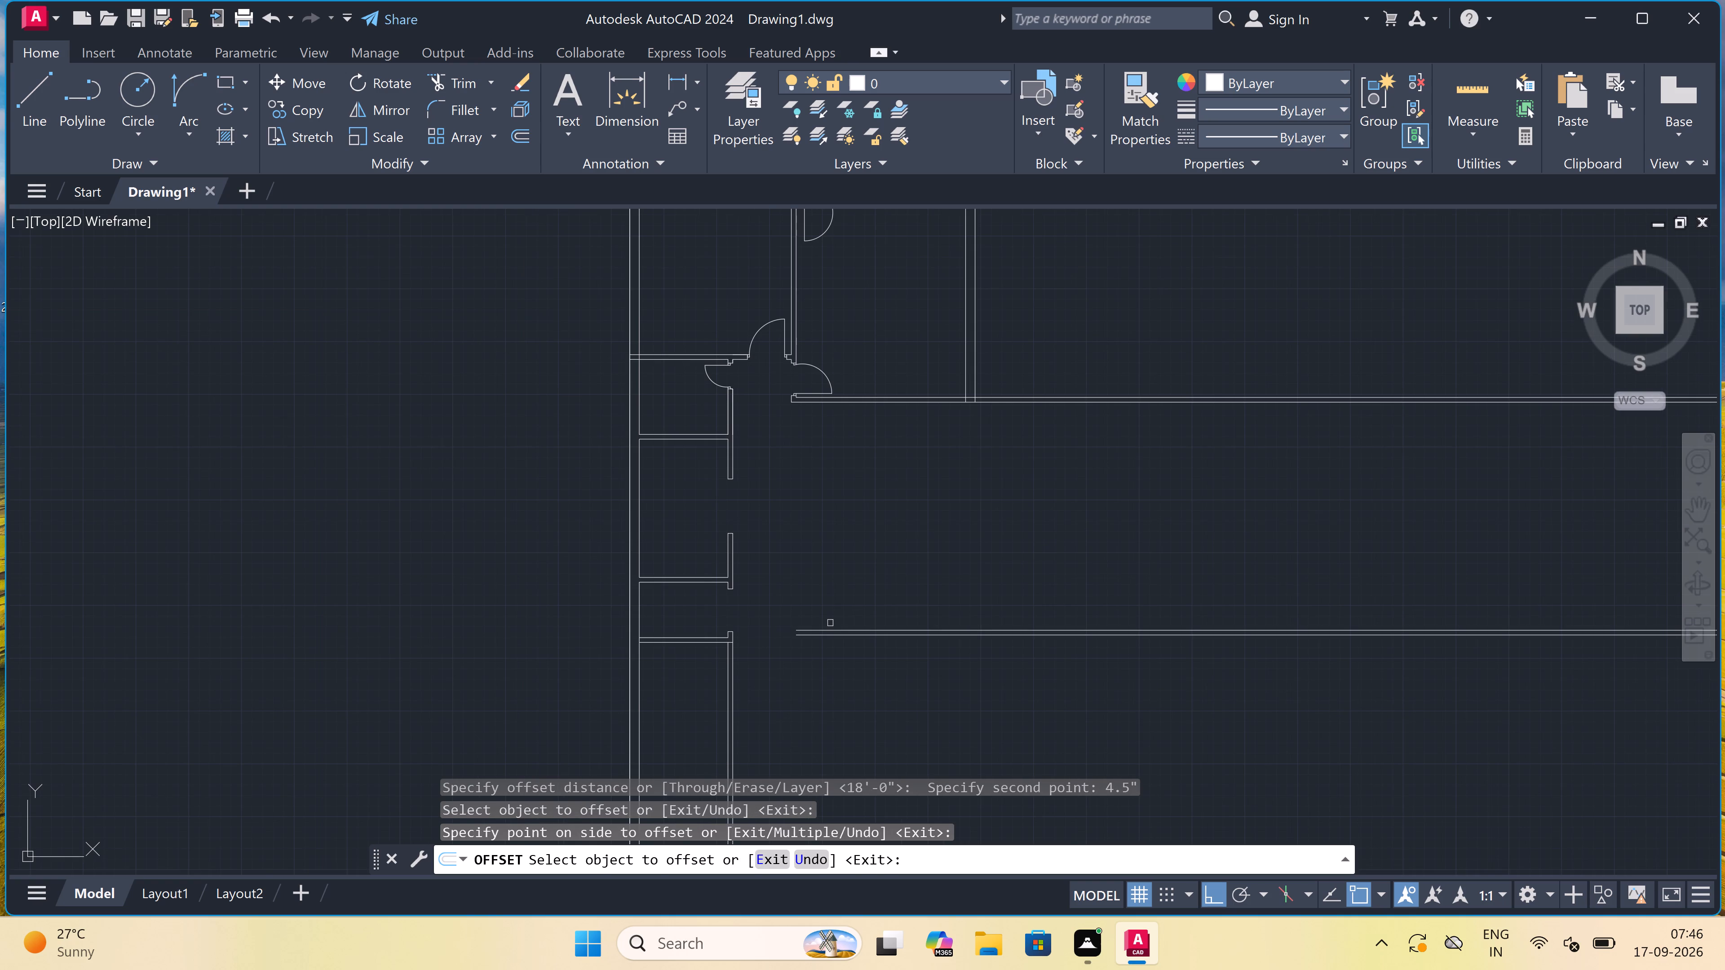
# Trim away both faces of the vertical partition below the lowest short horizontal partition off the left exterior wall.
pyautogui.scroll(1, 750, 676)
pyautogui.press('Escape')
pyautogui.write('tr')
pyautogui.press('space')
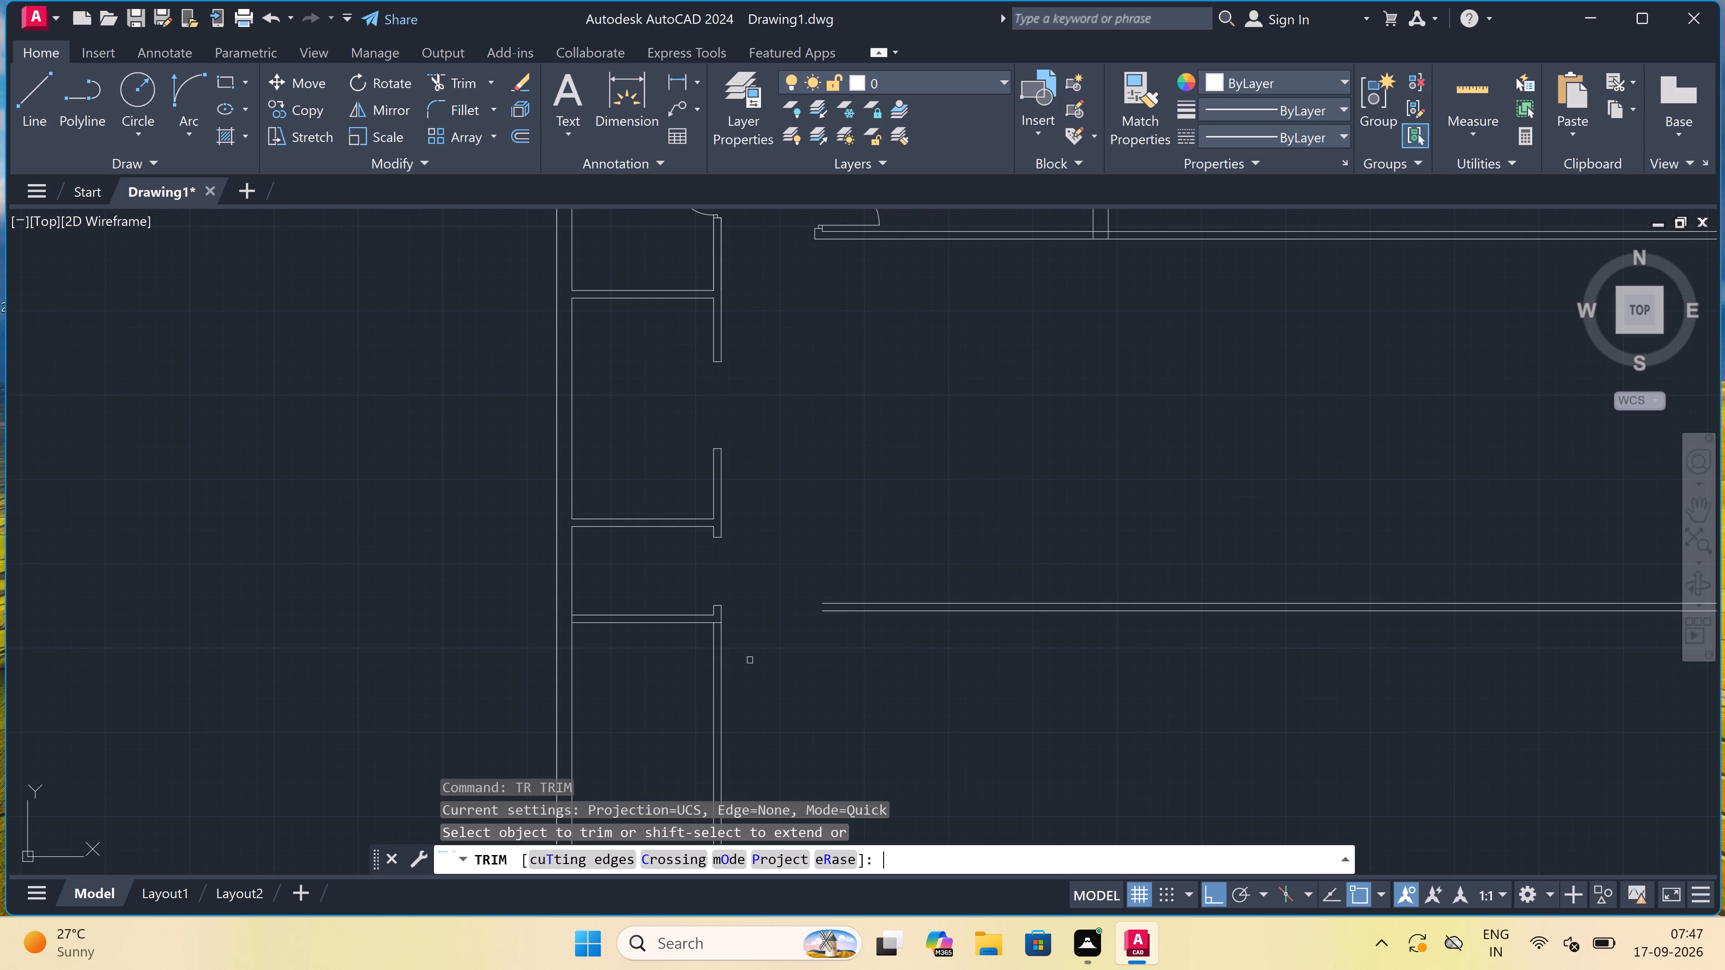
pyautogui.doubleClick(669, 673)
pyautogui.click(778, 691)
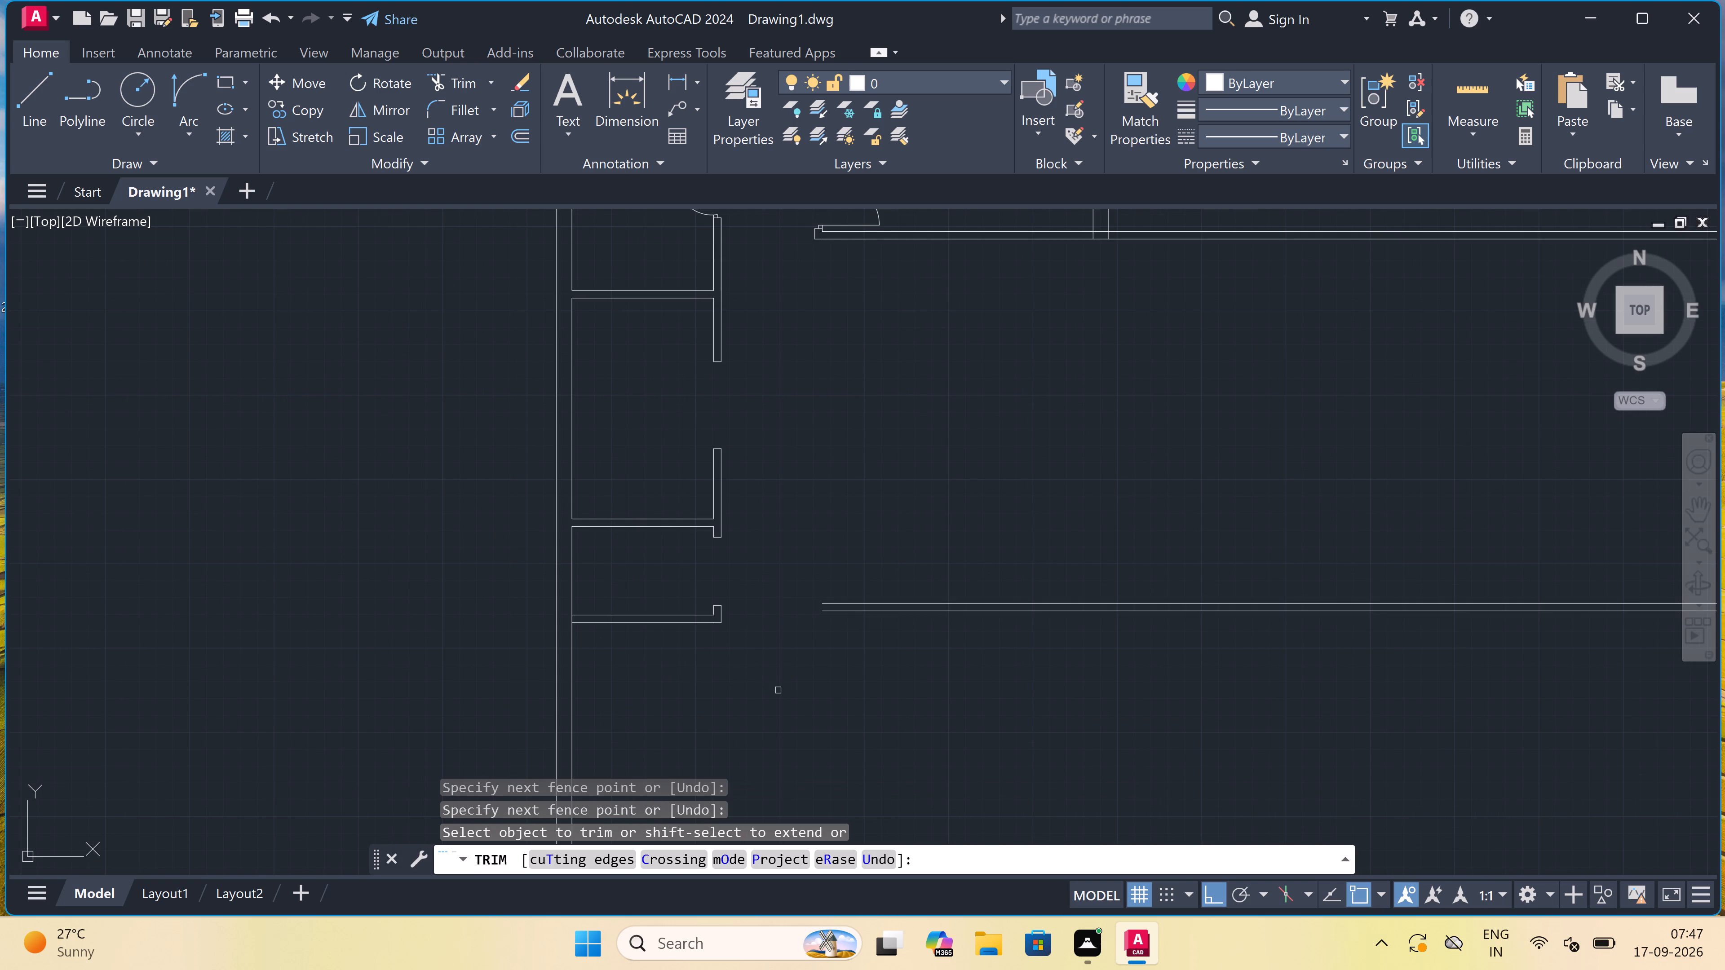
pyautogui.scroll(-2, 778, 689)
pyautogui.scroll(2, 853, 609)
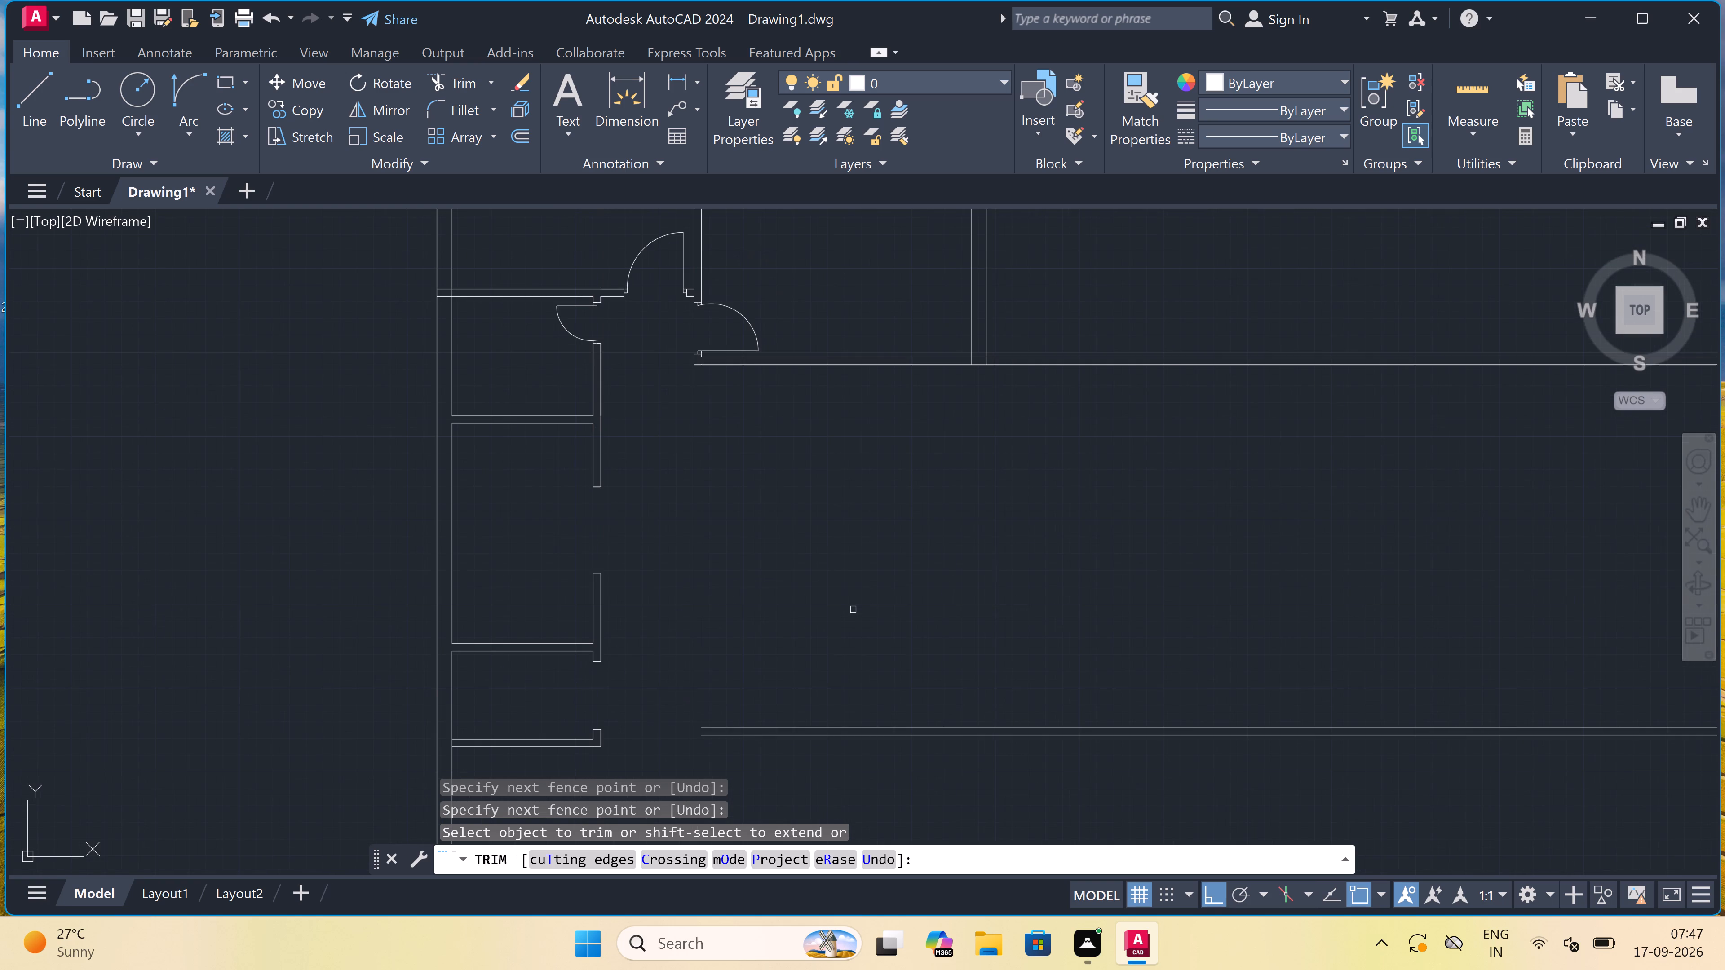
pyautogui.press('Escape')
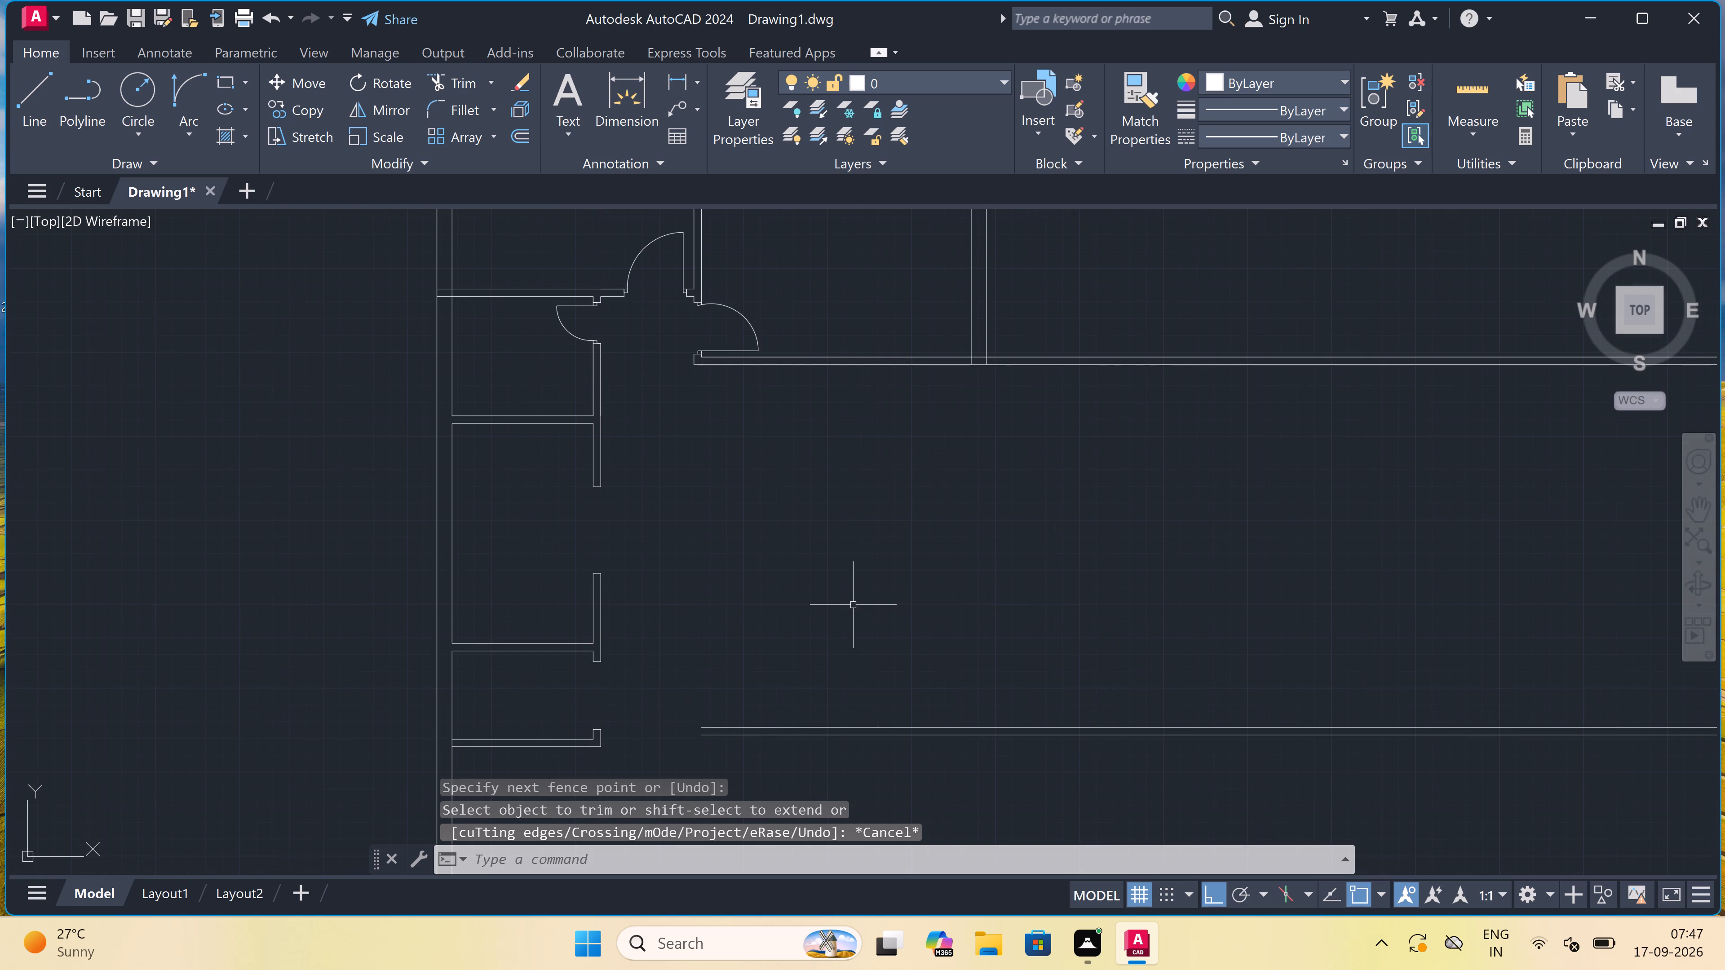
# Extend both lines of the long vertical wall down to the lower face of the new long horizontal wall.
pyautogui.write('ex')
pyautogui.press('space')
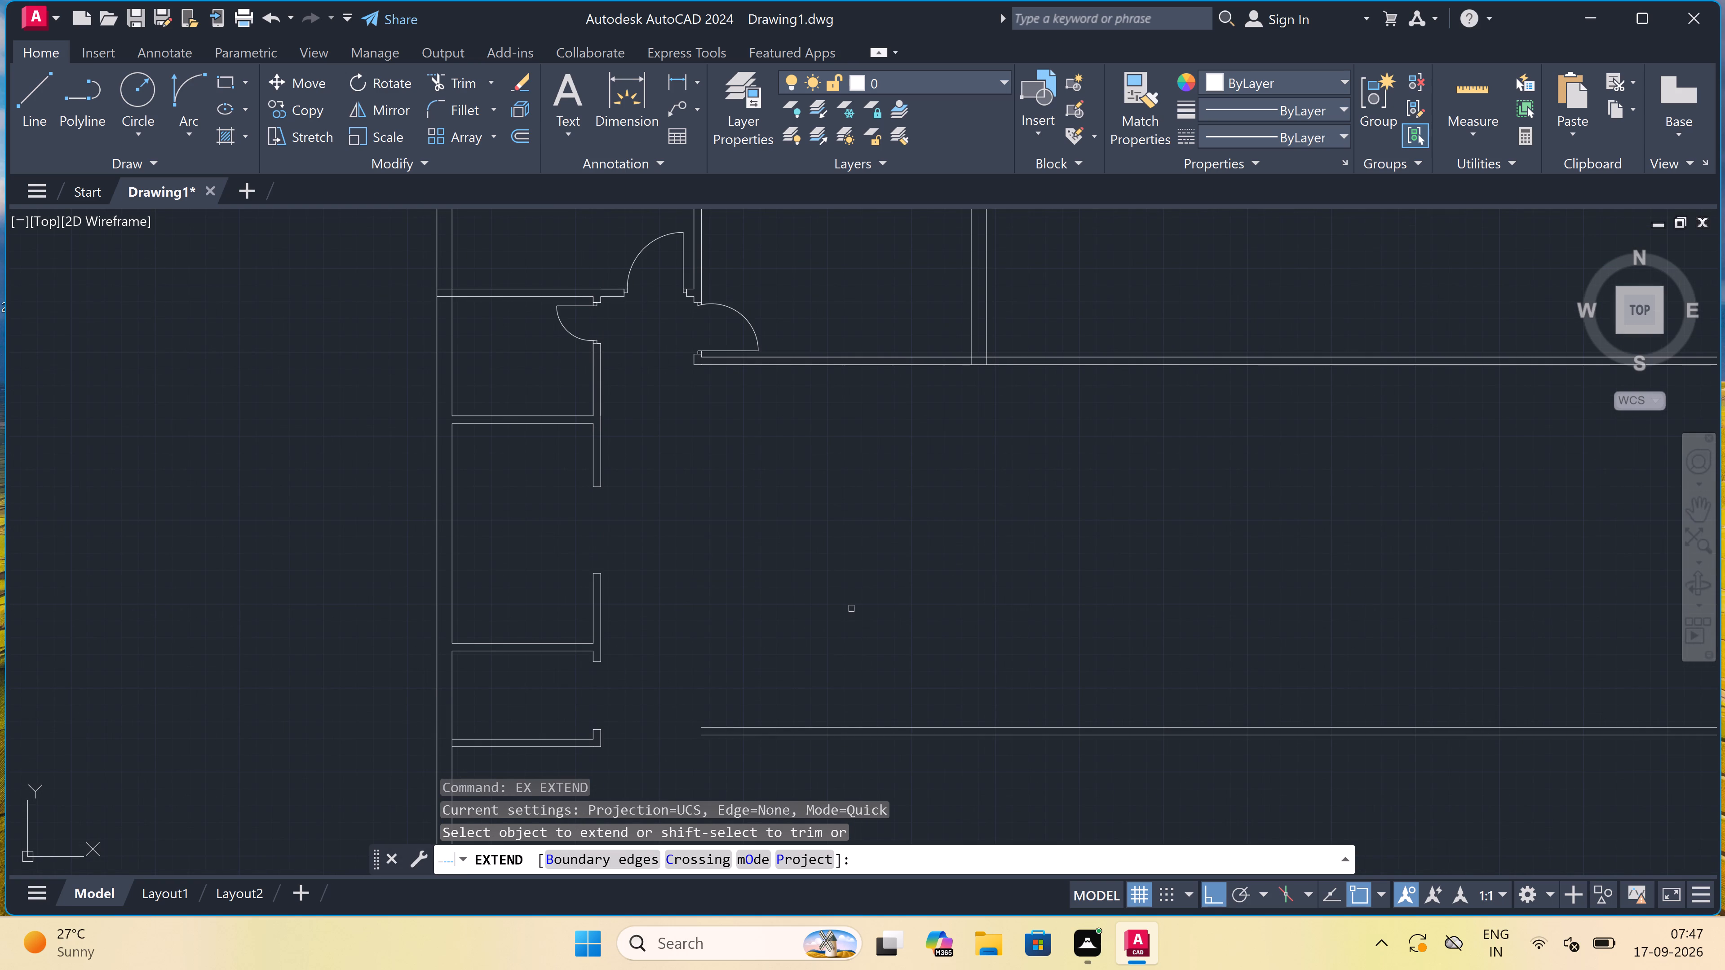
pyautogui.click(910, 315)
pyautogui.click(1166, 261)
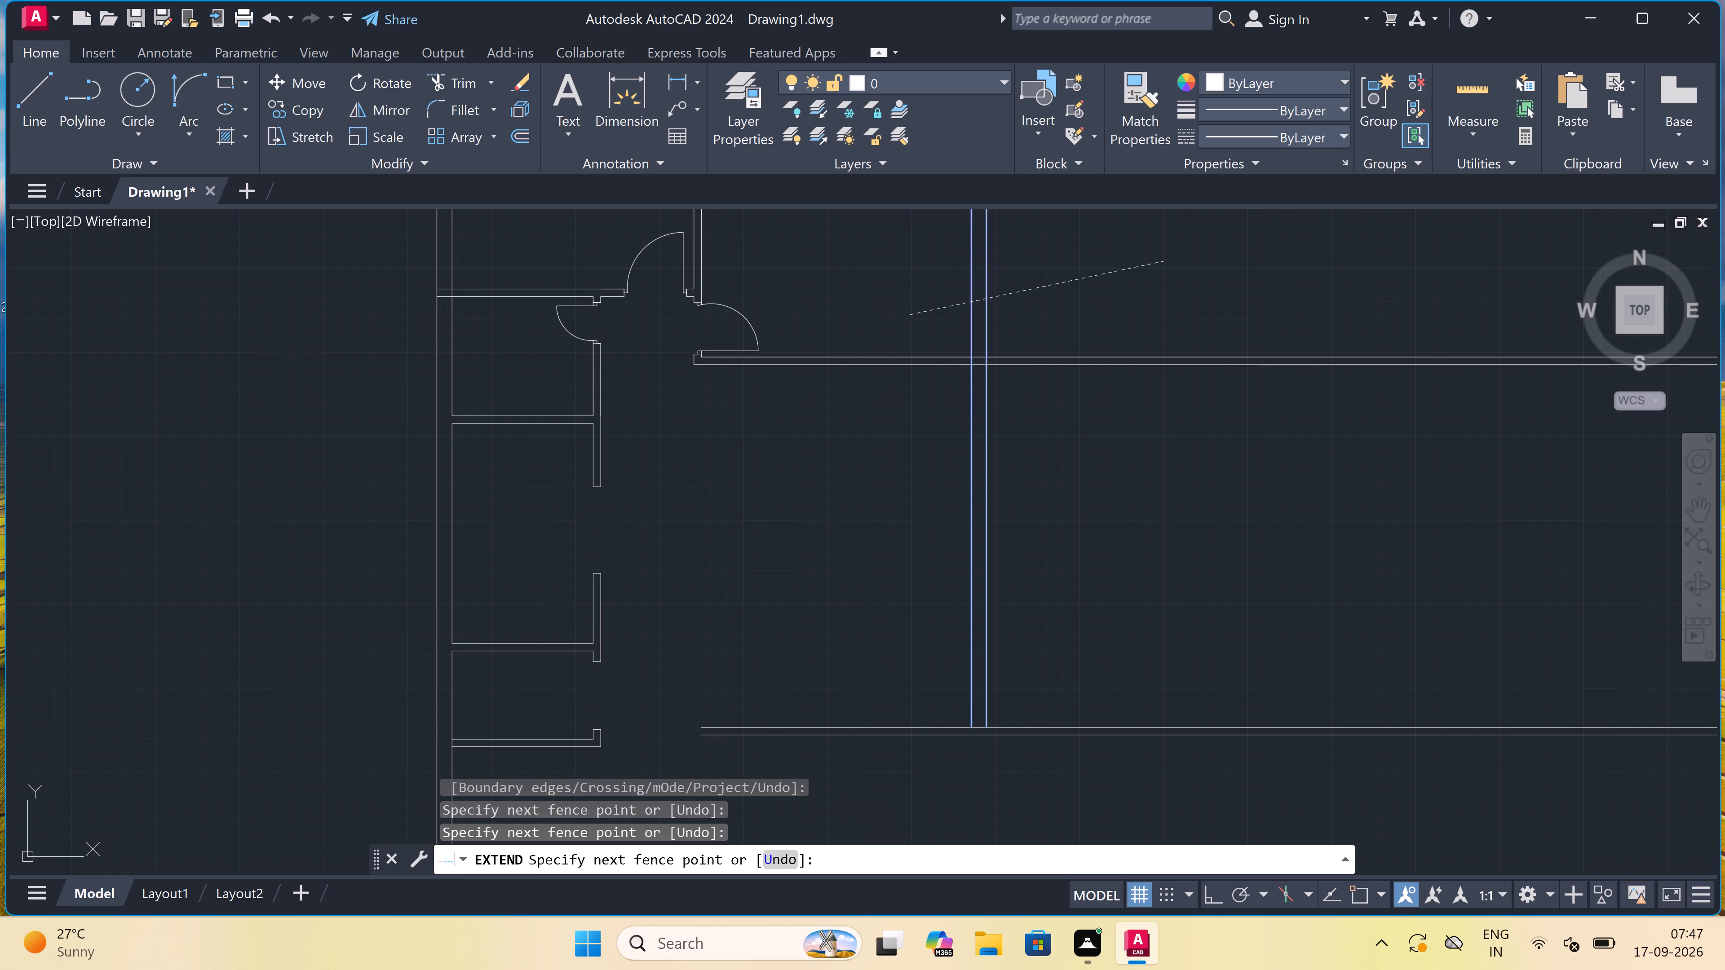
pyautogui.moveTo(853, 521); pyautogui.dragTo(858, 522)
pyautogui.click(1239, 514)
pyautogui.scroll(-4, 1169, 489)
pyautogui.scroll(3, 1108, 513)
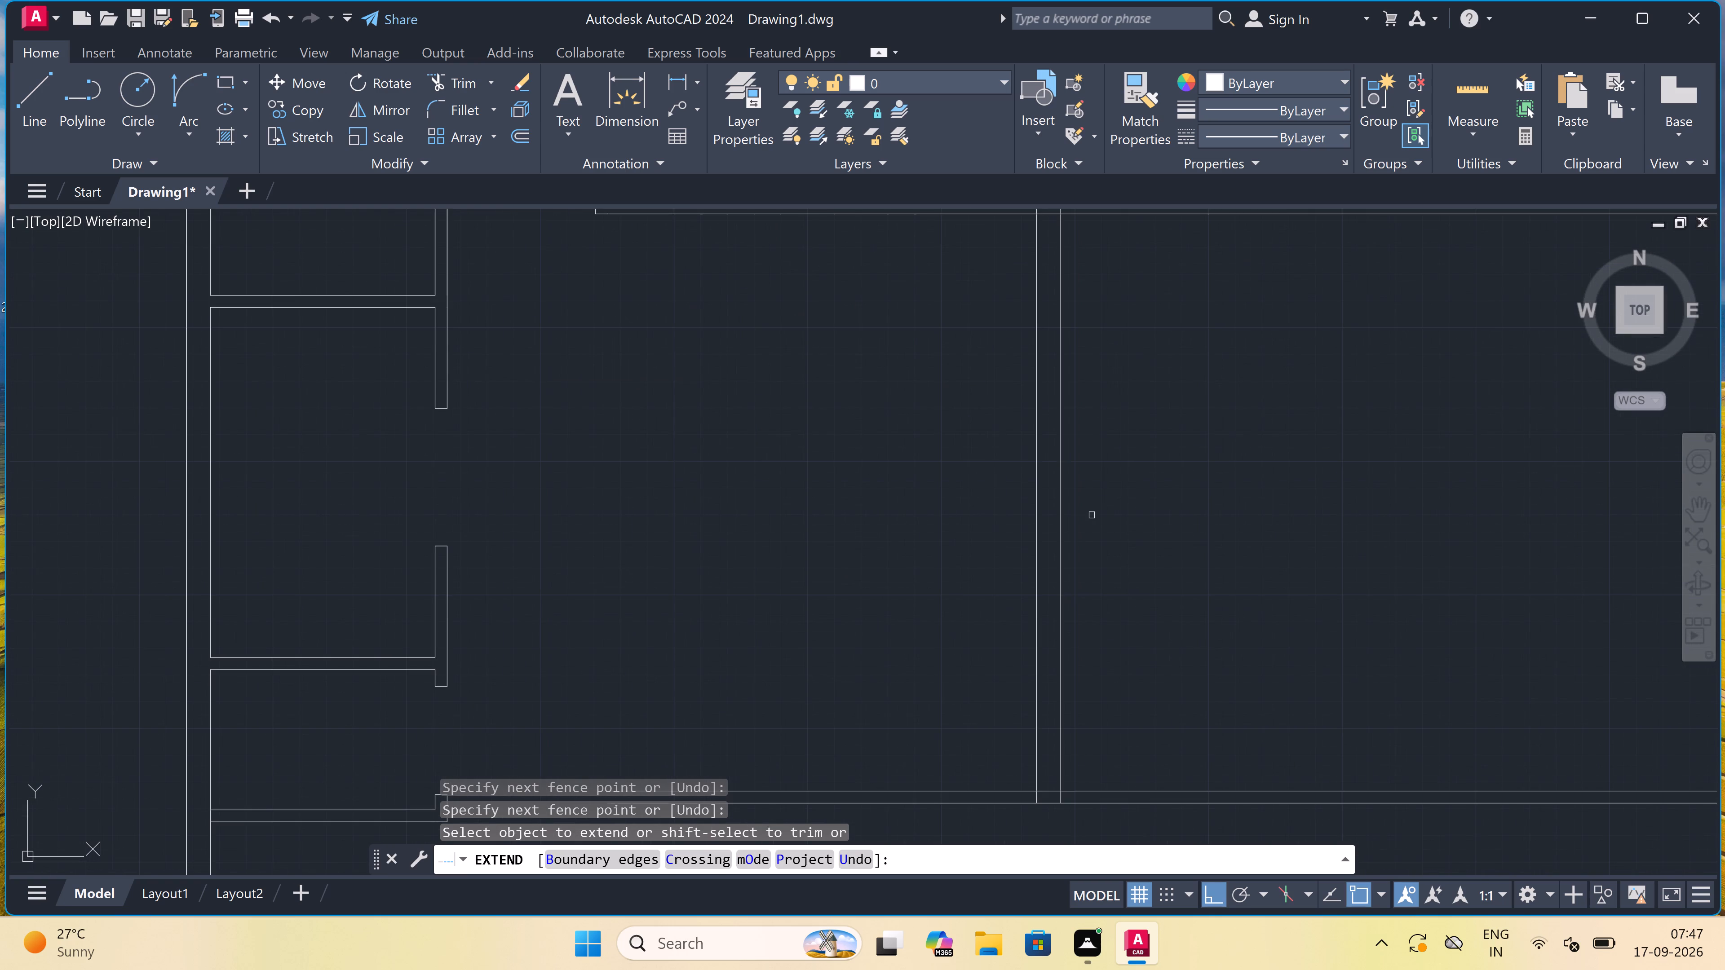
pyautogui.scroll(-2, 978, 525)
pyautogui.scroll(1, 920, 550)
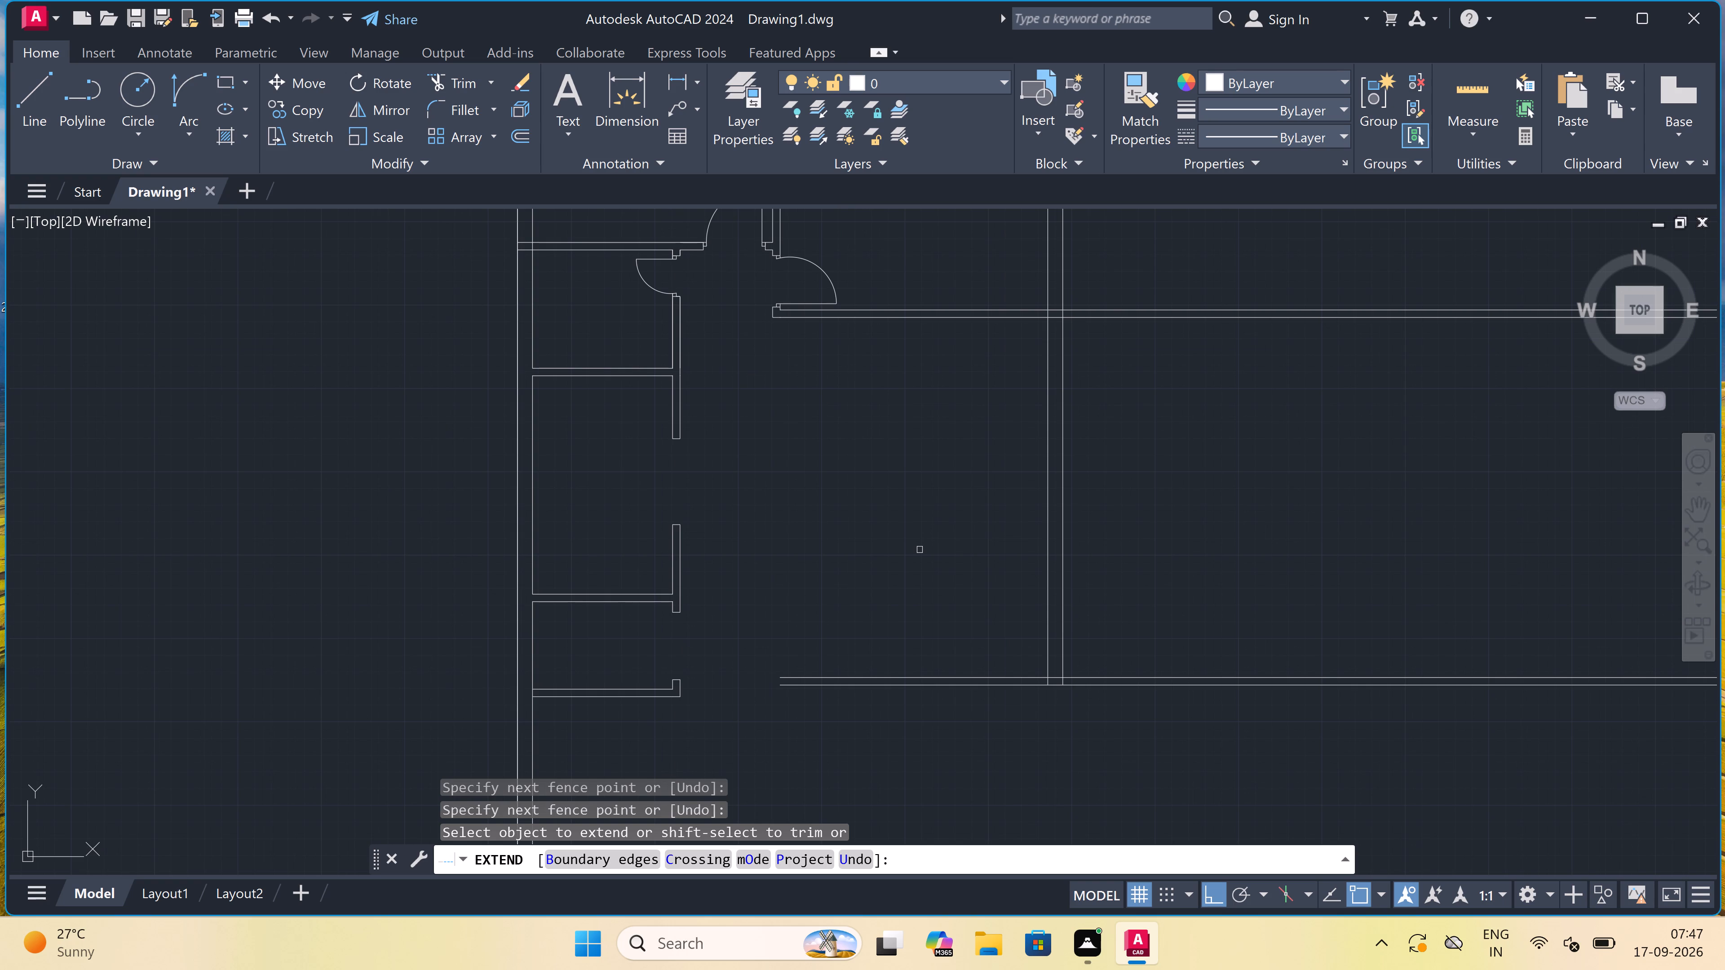
pyautogui.press('Escape')
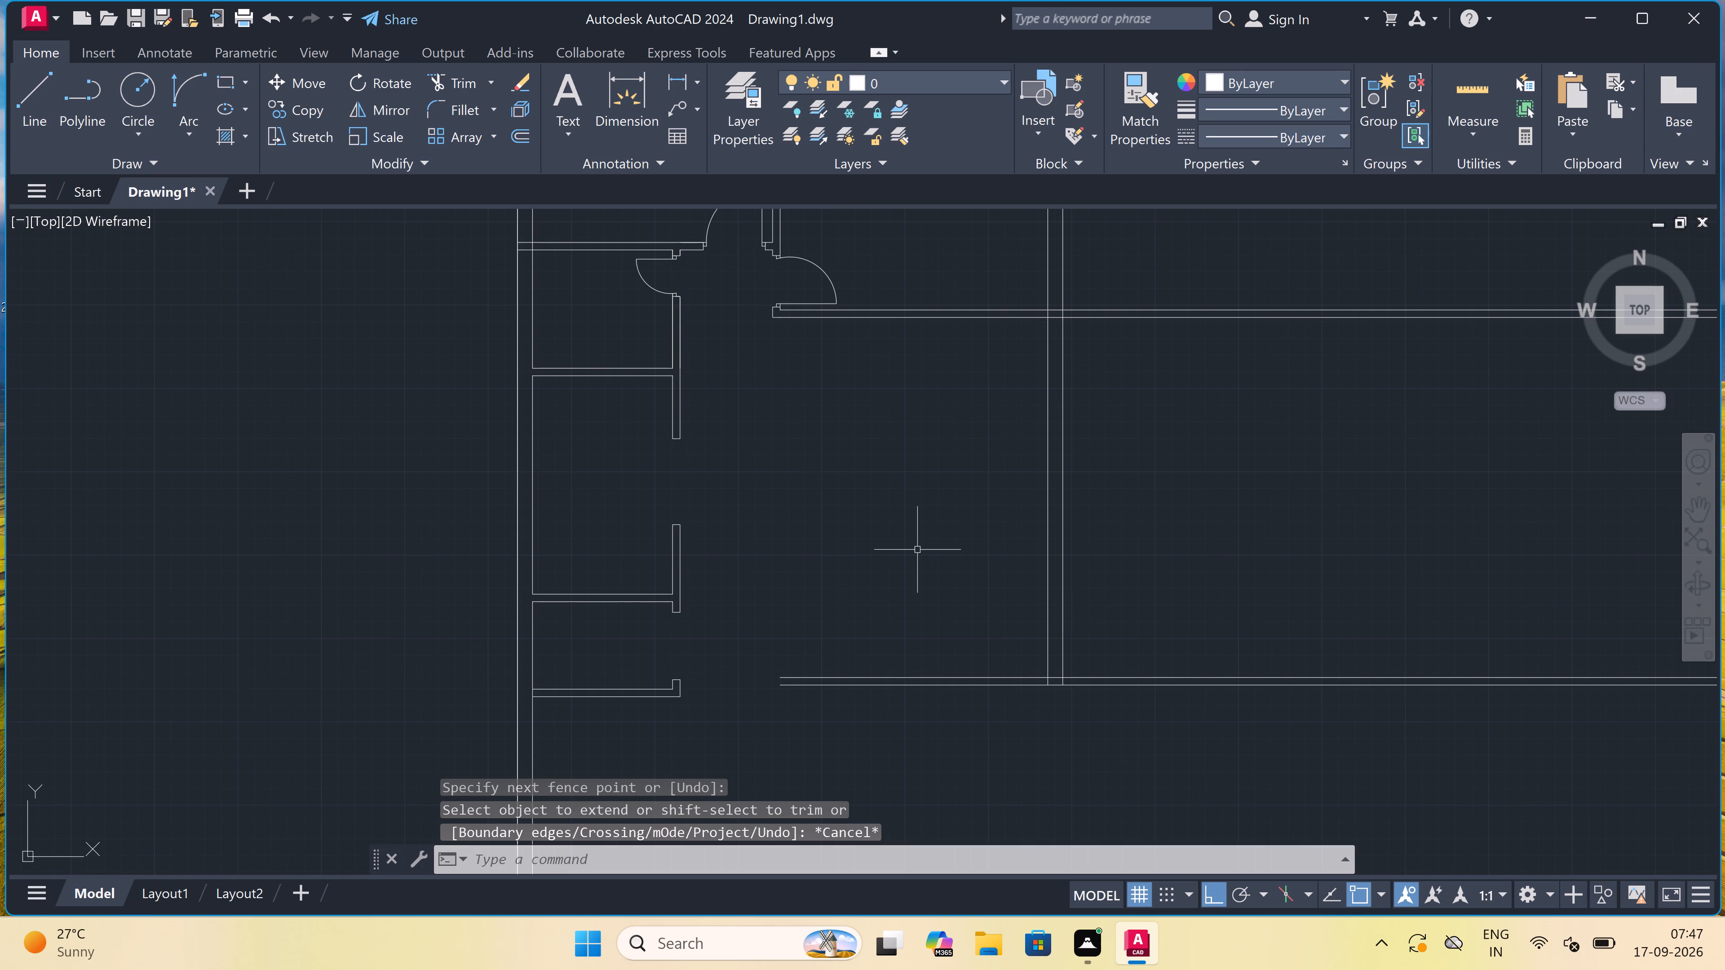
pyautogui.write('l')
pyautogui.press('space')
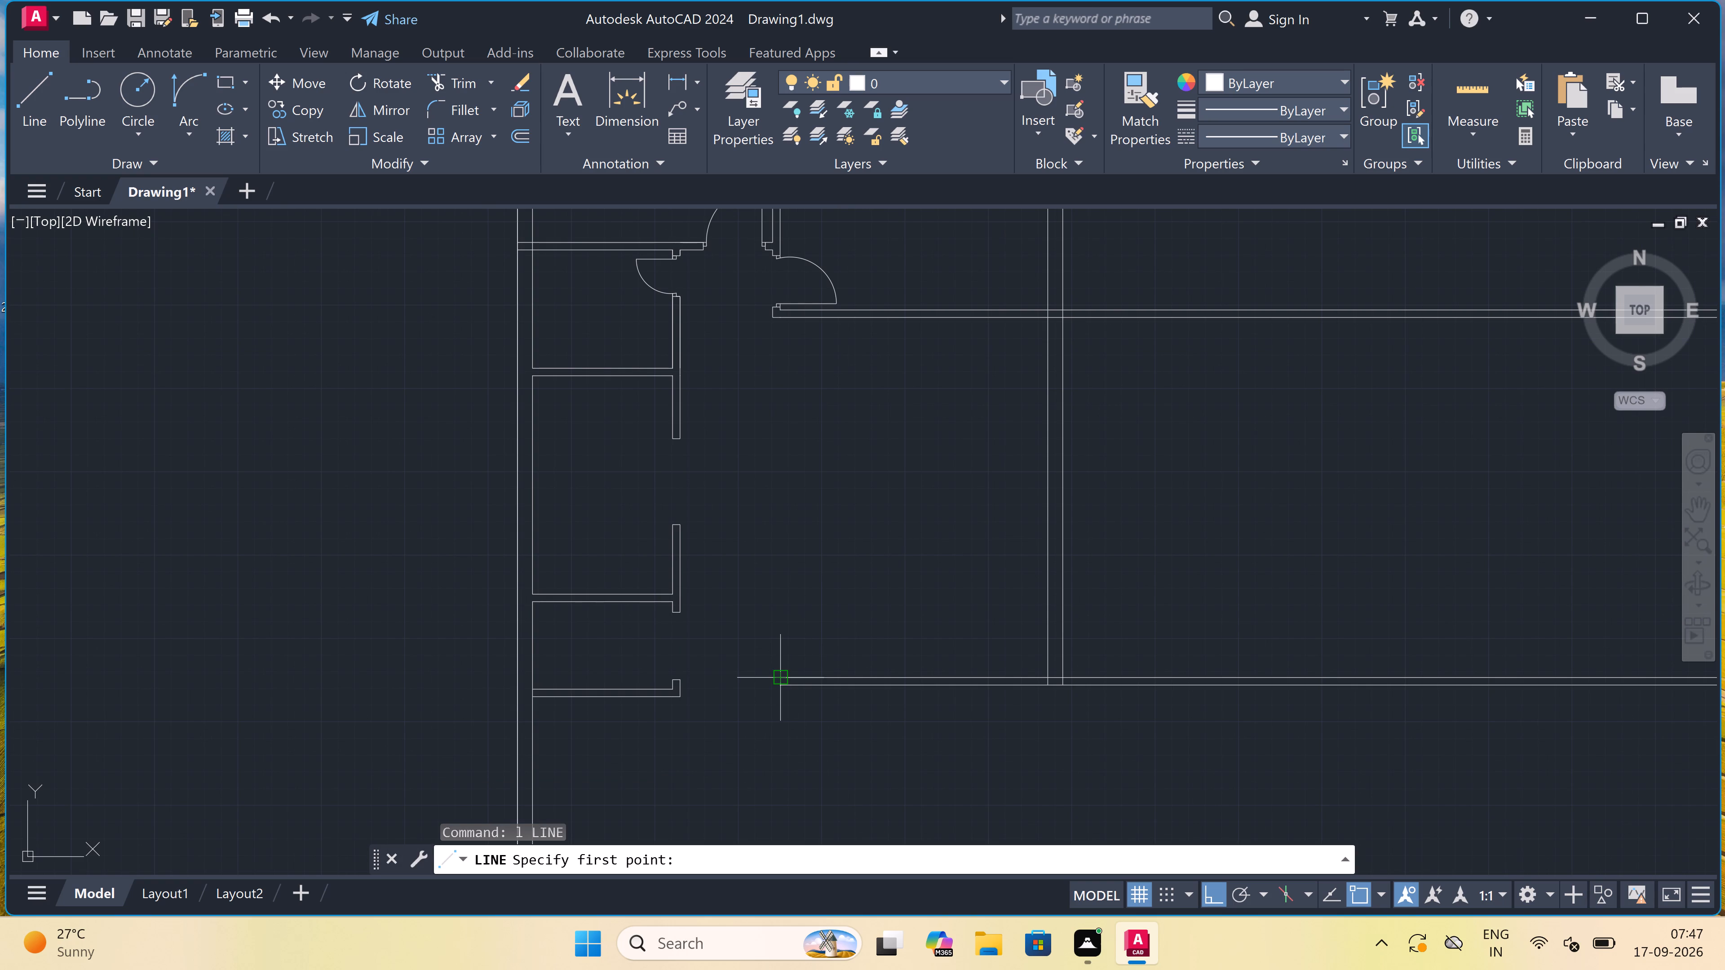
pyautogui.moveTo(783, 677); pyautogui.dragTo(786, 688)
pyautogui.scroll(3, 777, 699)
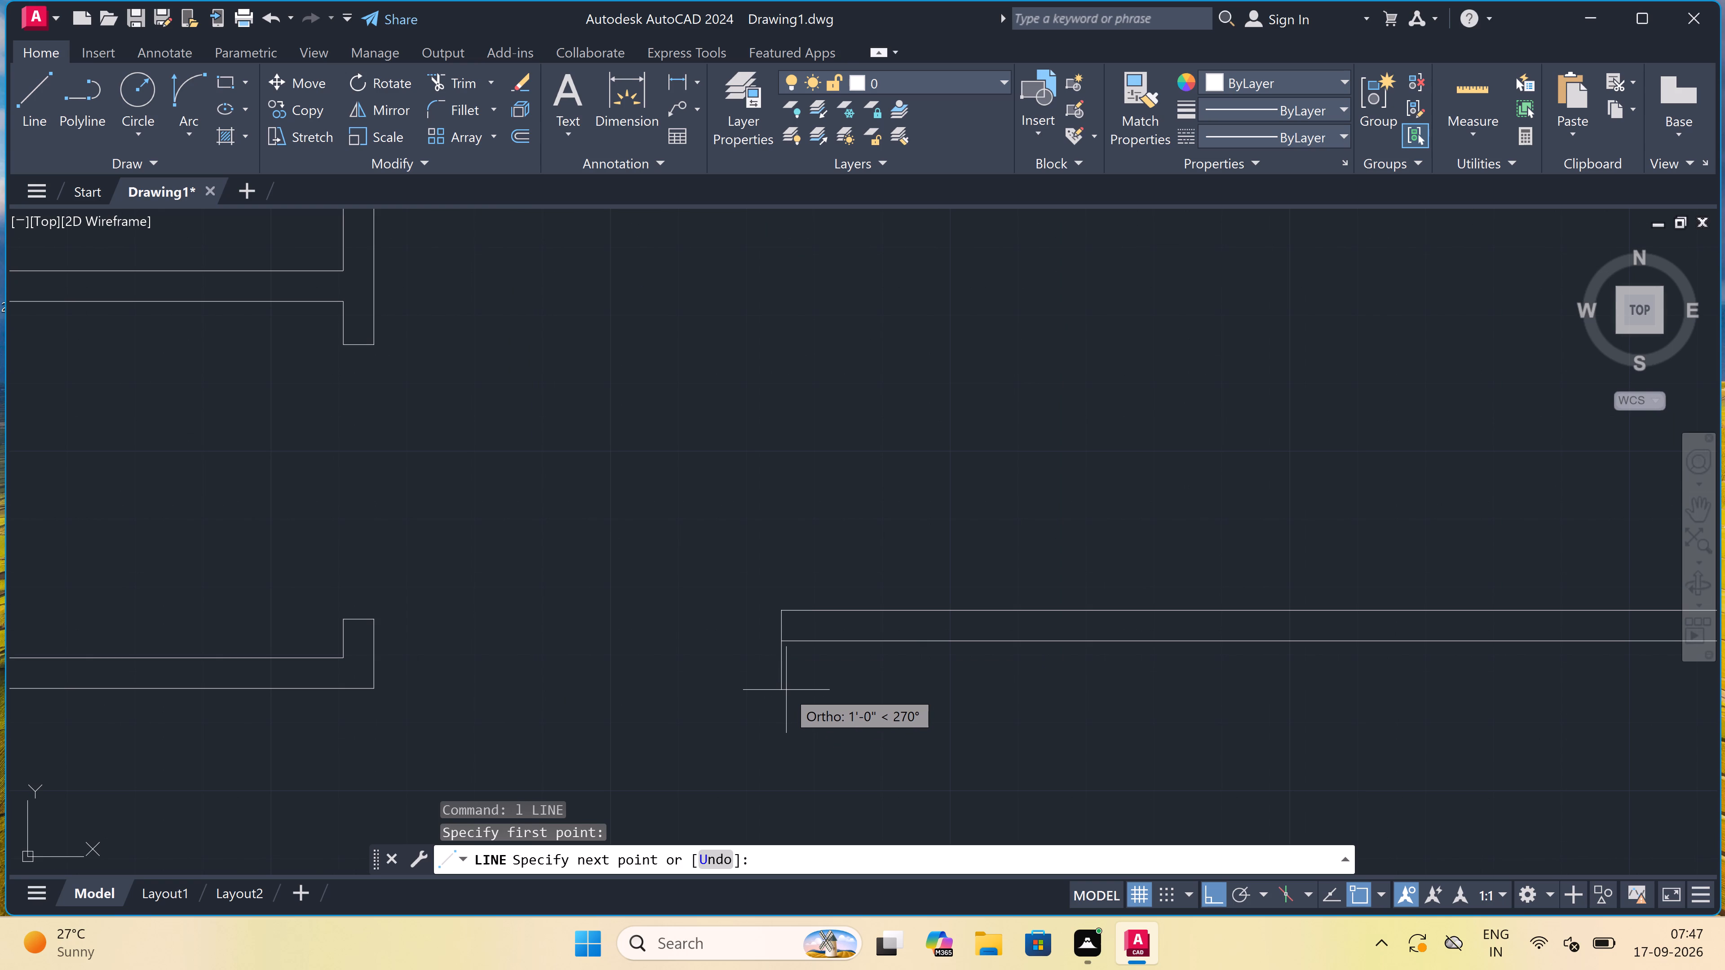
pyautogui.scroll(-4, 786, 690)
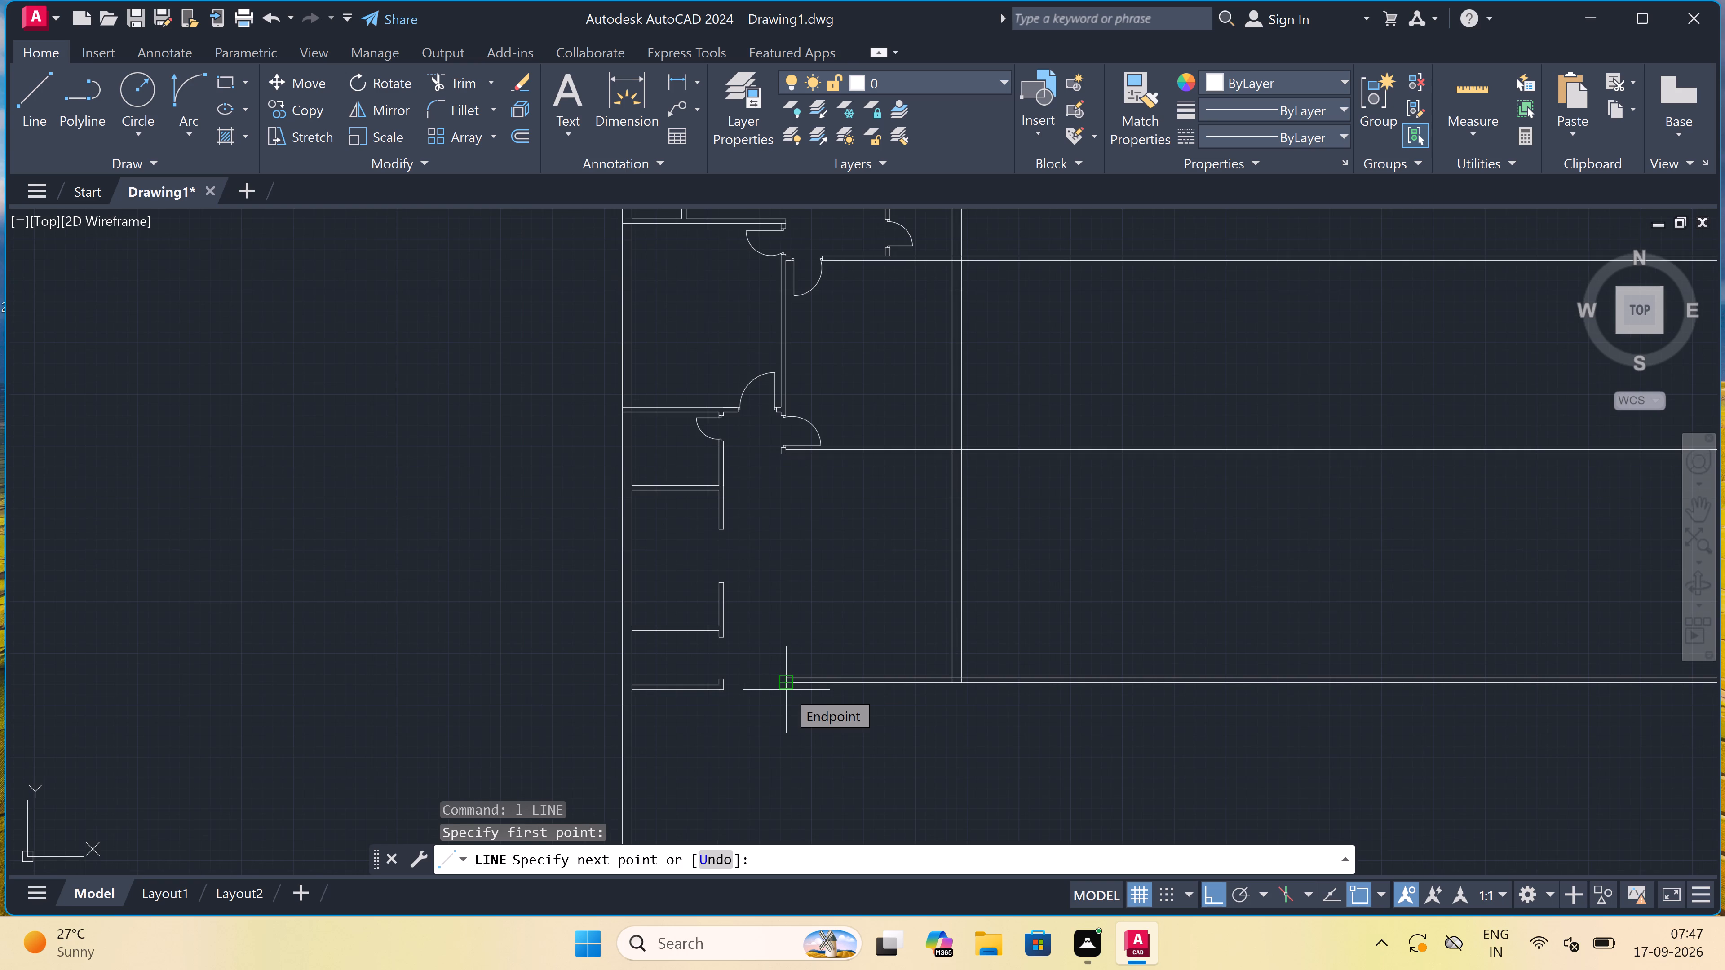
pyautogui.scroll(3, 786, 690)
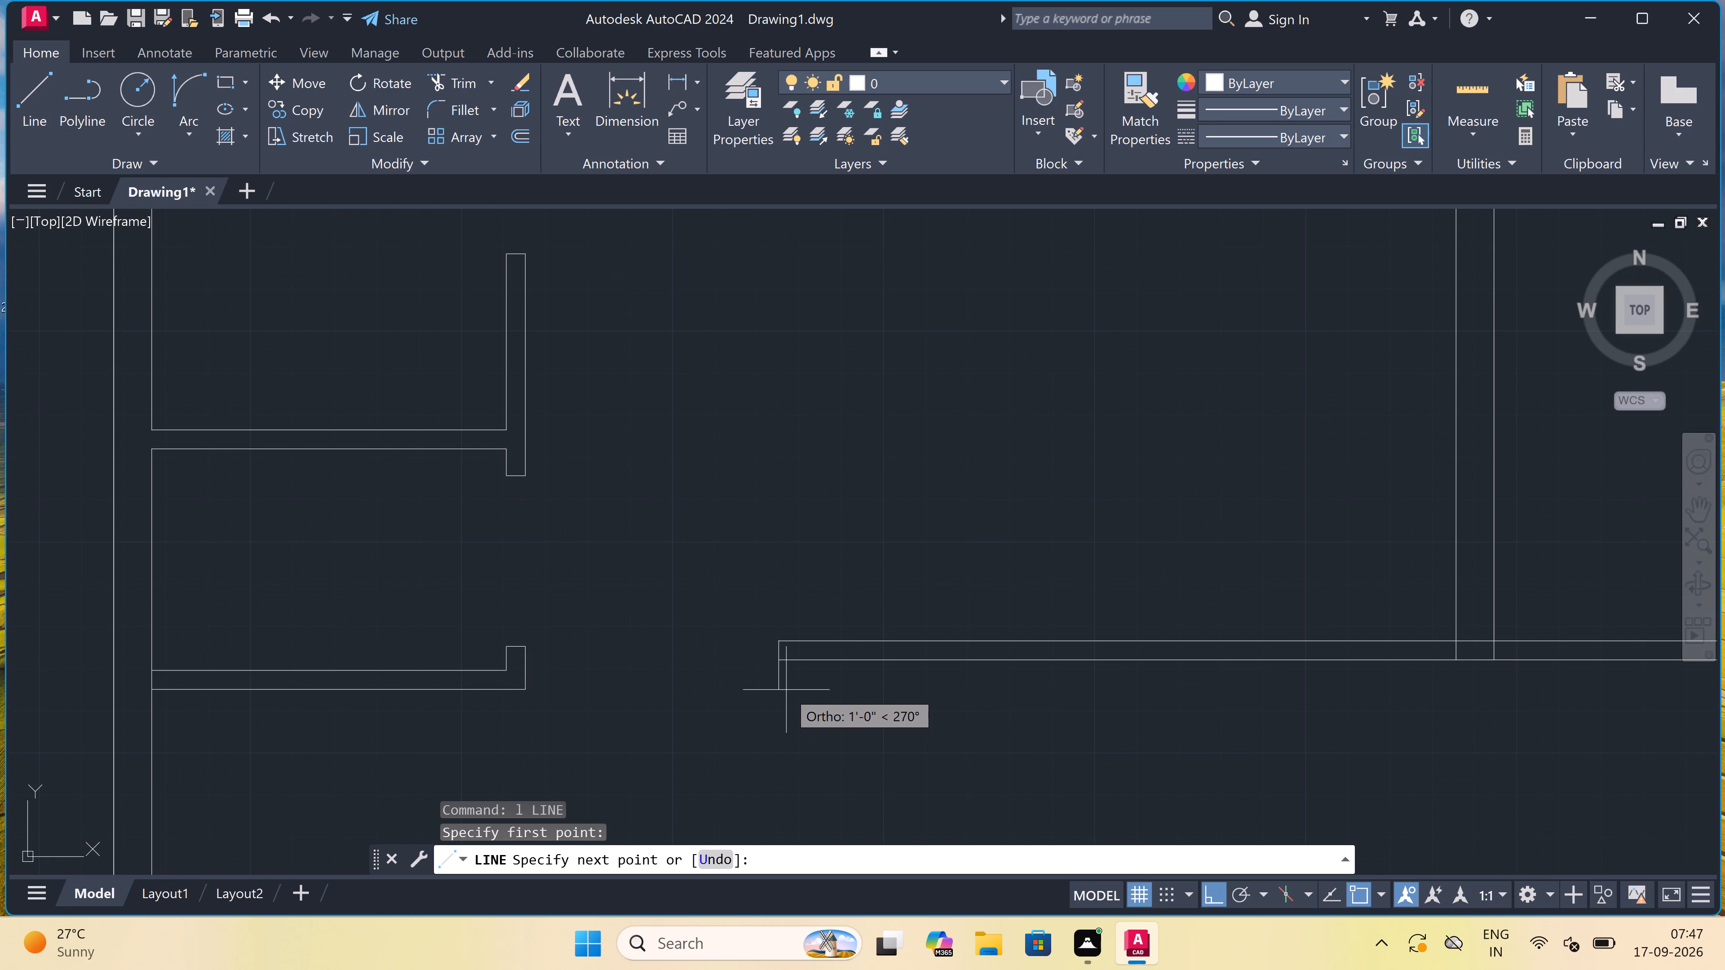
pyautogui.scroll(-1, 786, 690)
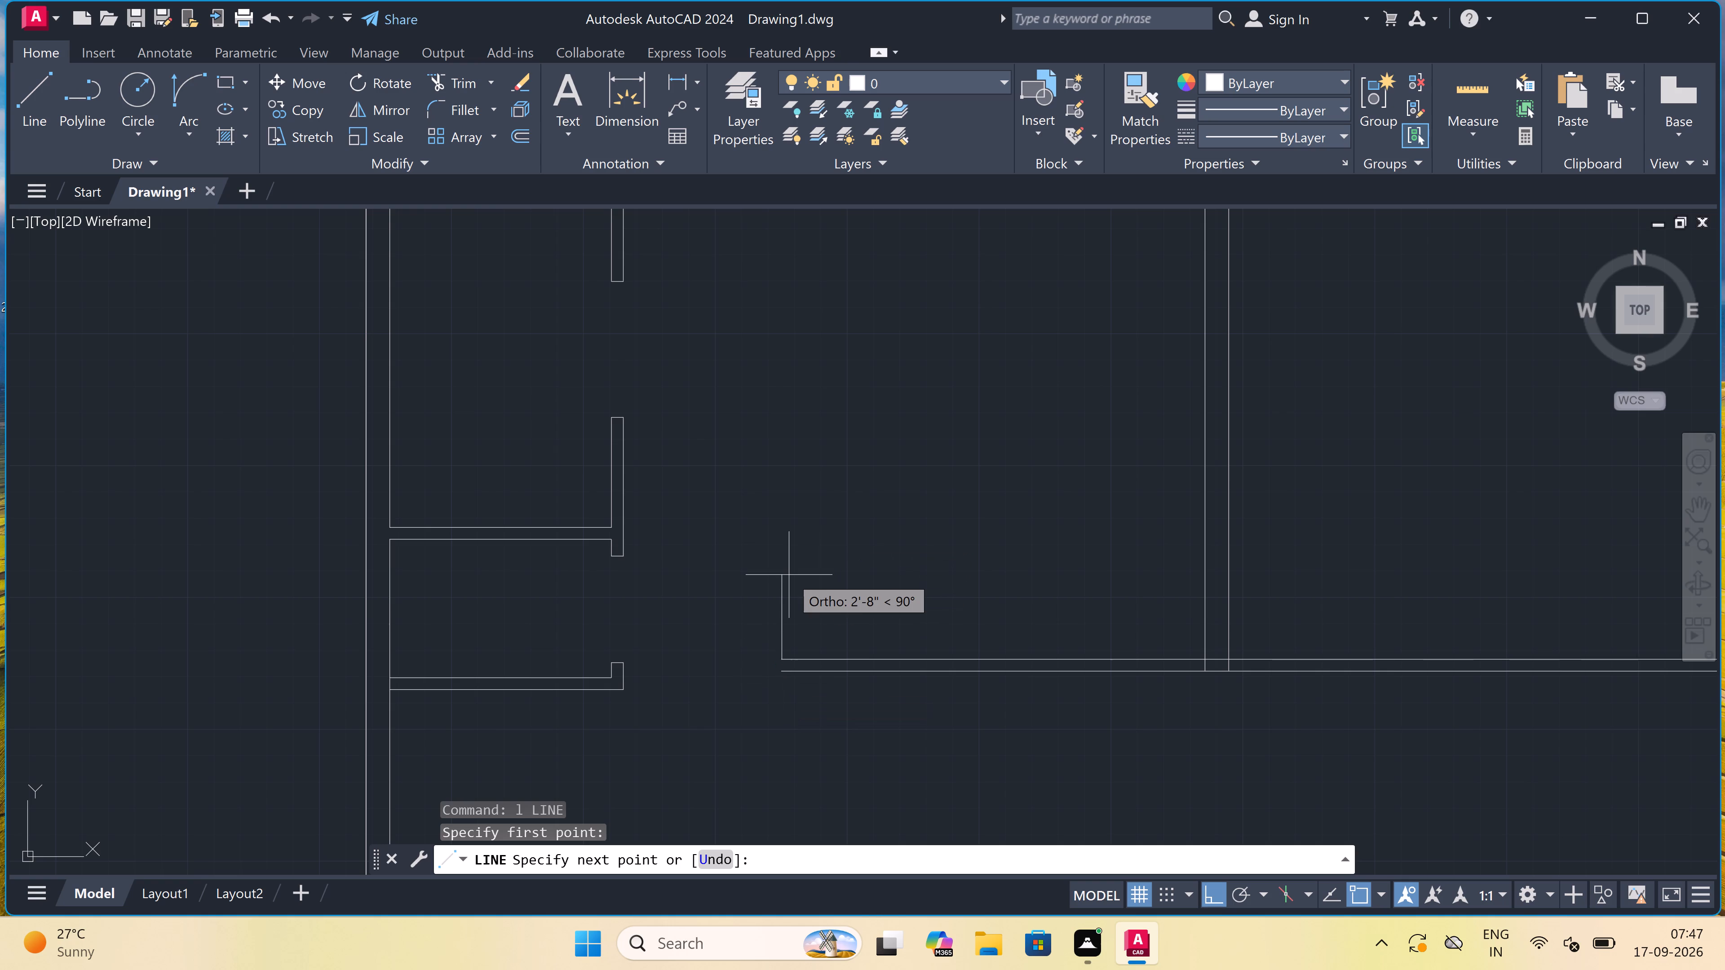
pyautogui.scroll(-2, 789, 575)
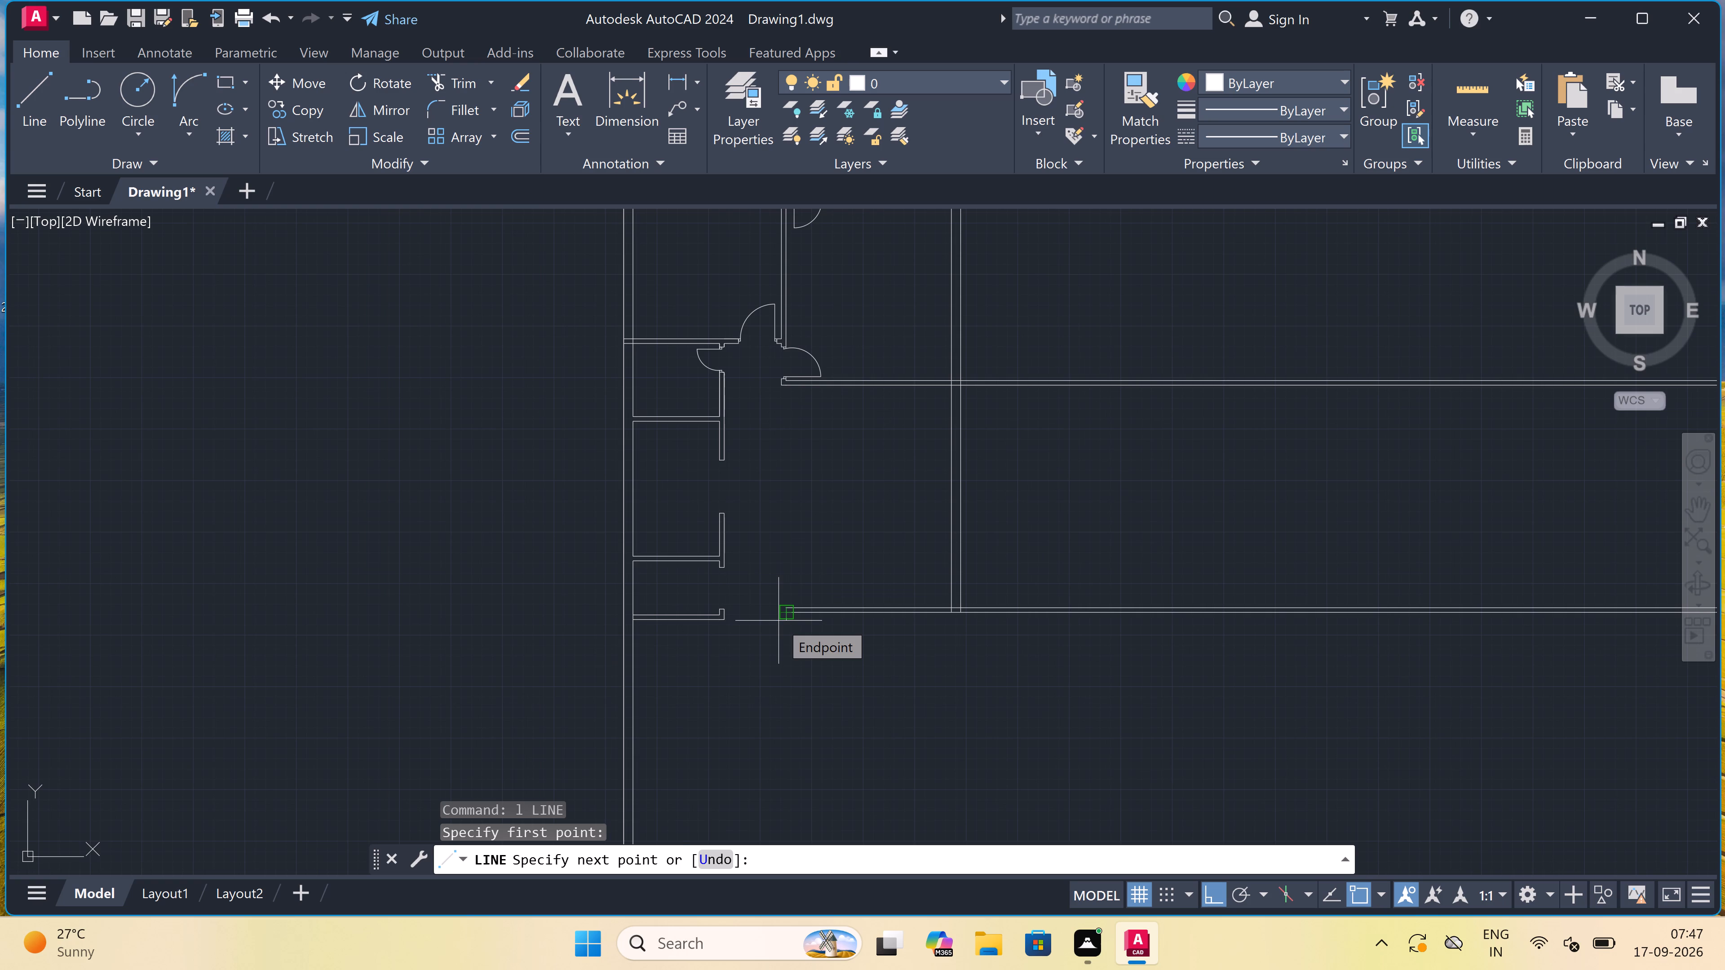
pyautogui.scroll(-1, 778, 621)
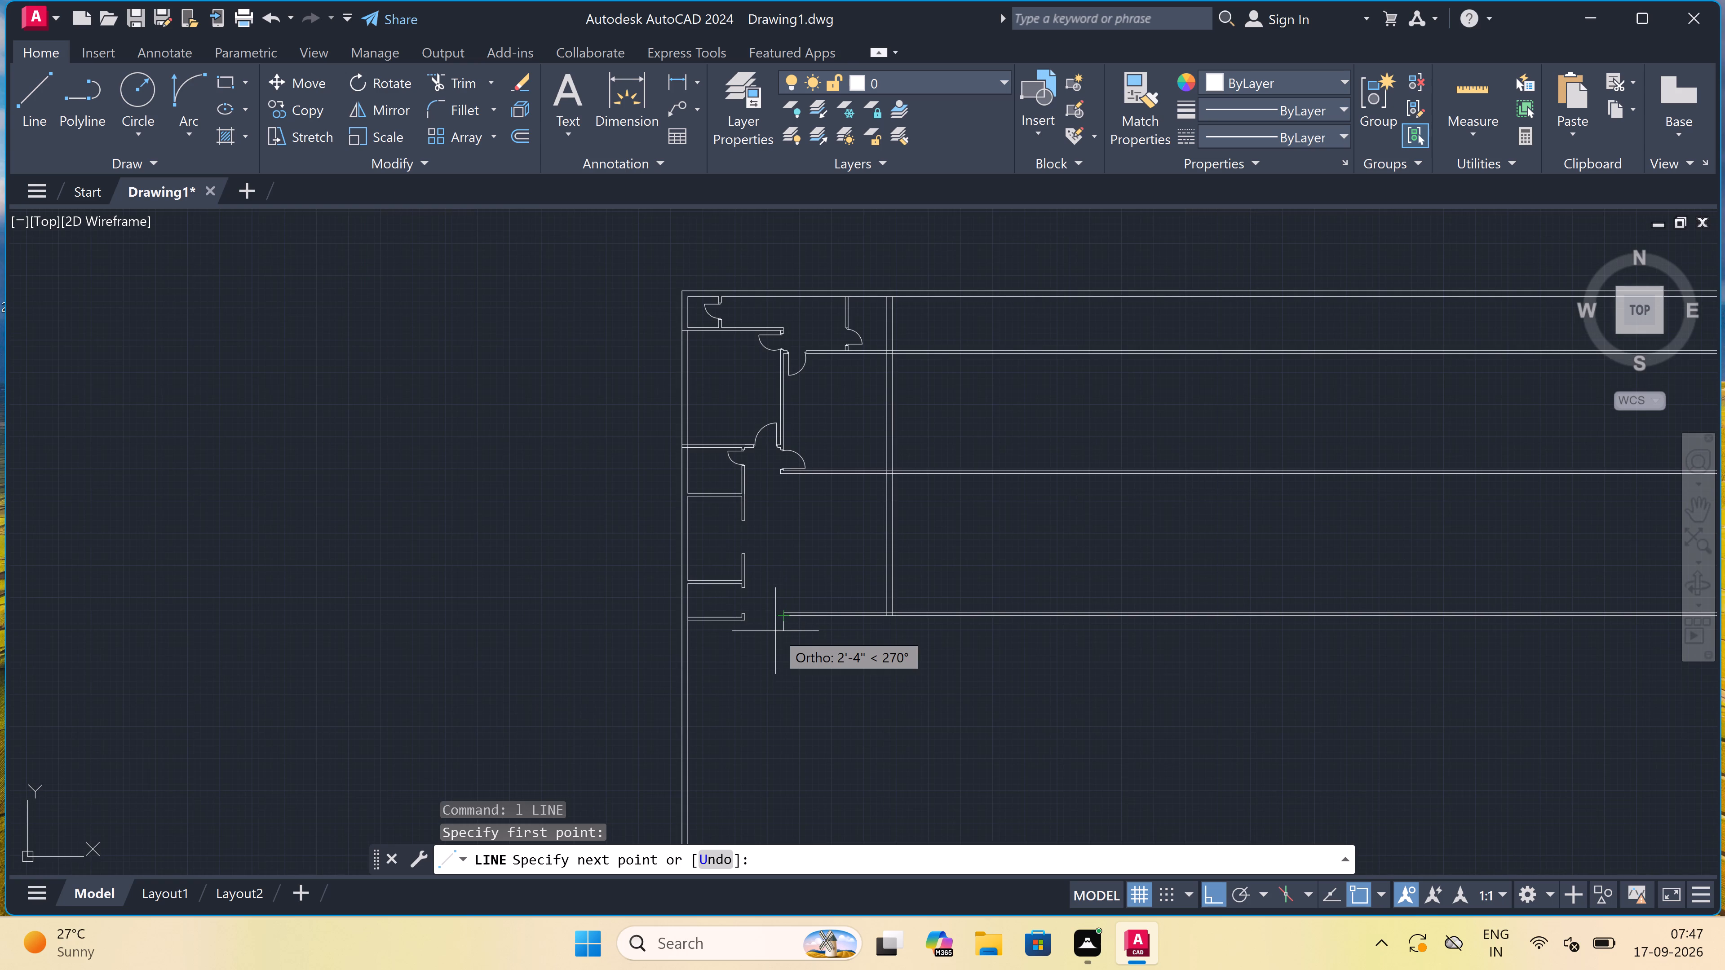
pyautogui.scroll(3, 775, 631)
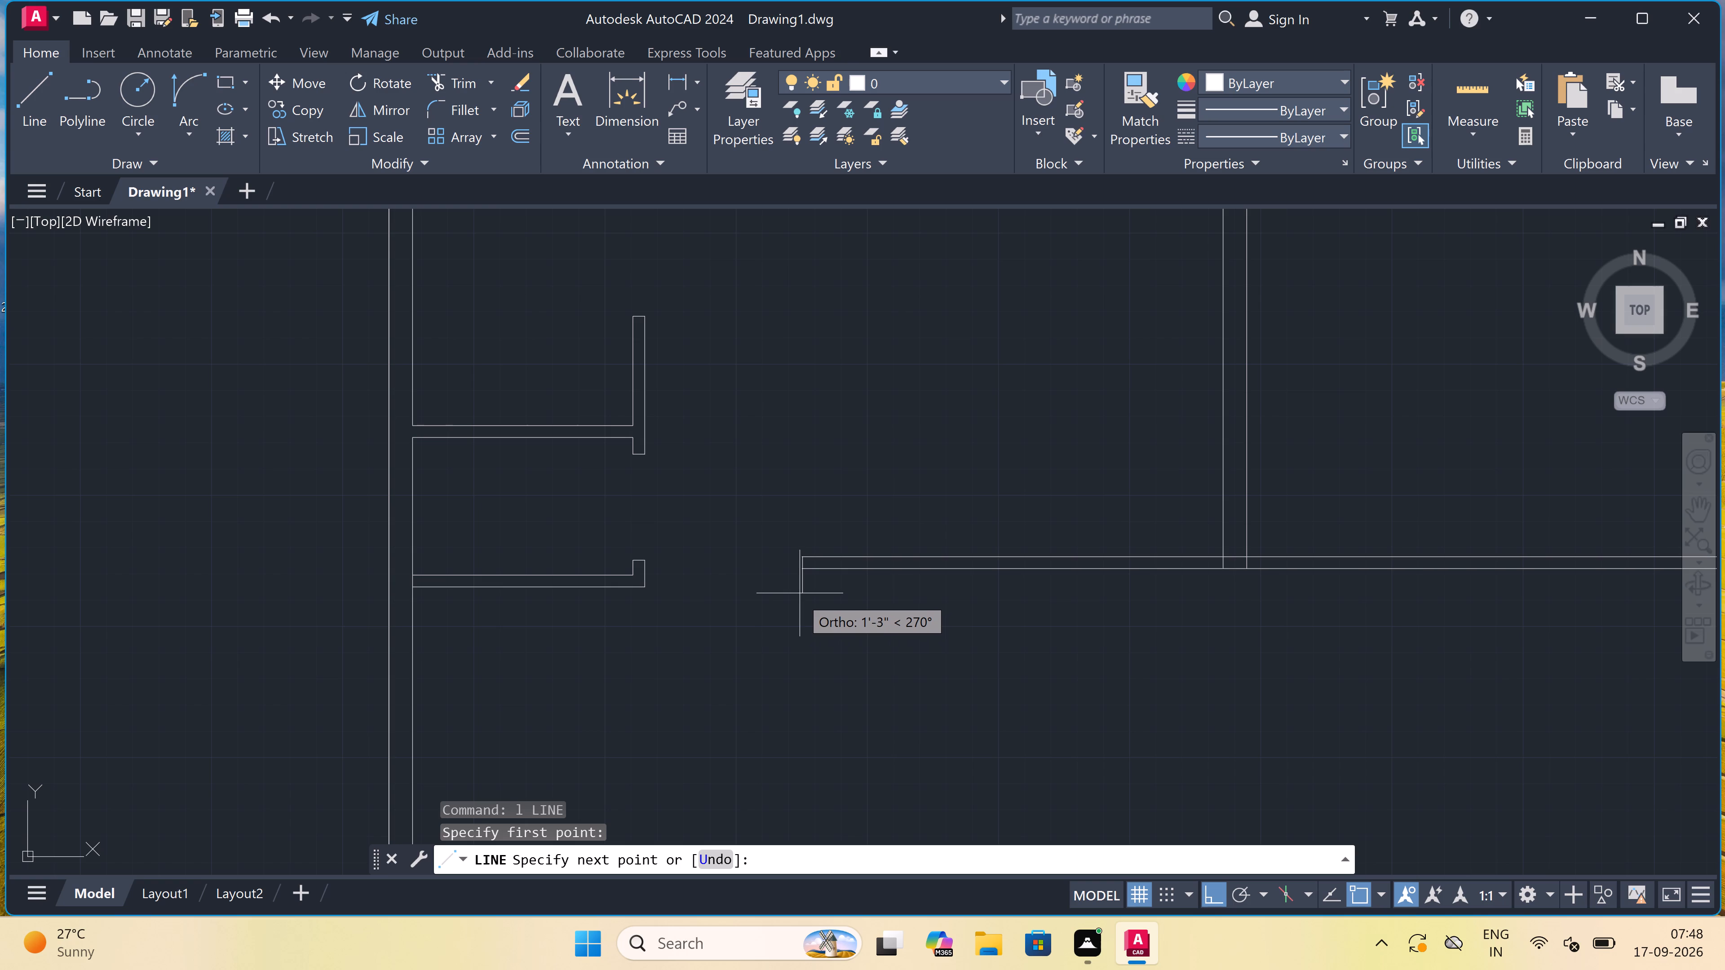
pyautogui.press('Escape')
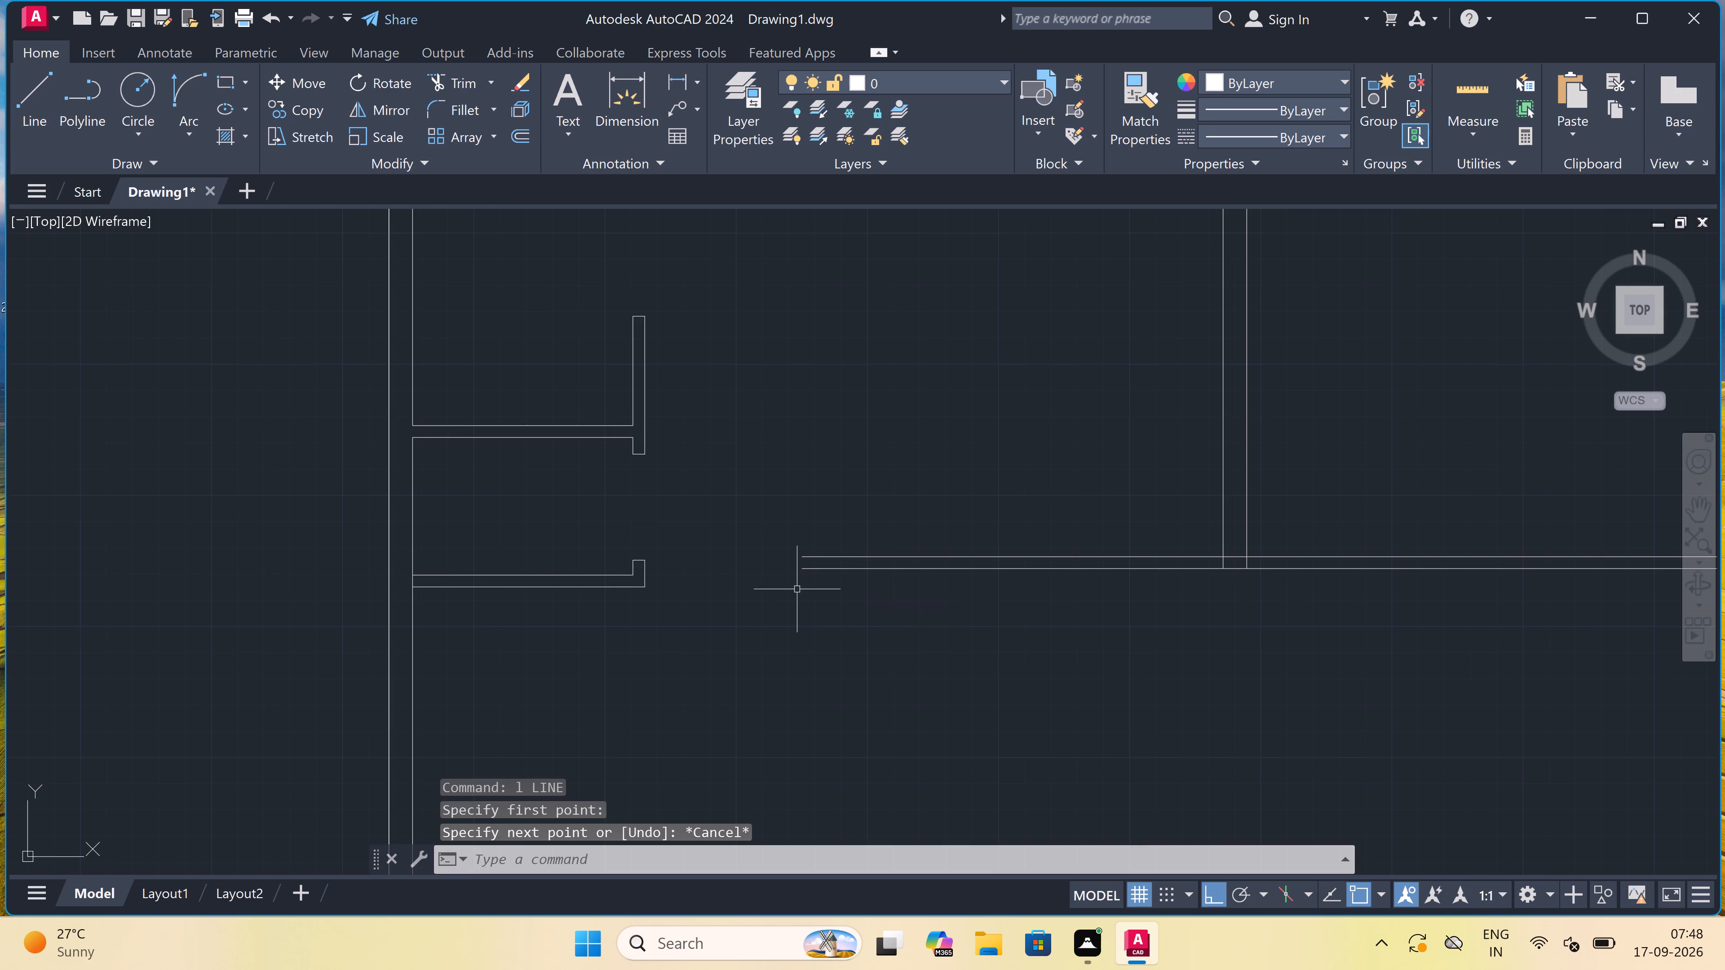
# Offset the lower line of the lowest short horizontal partition downward by 13'3".
pyautogui.press('o')
pyautogui.press('space')
pyautogui.scroll(-4, 803, 573)
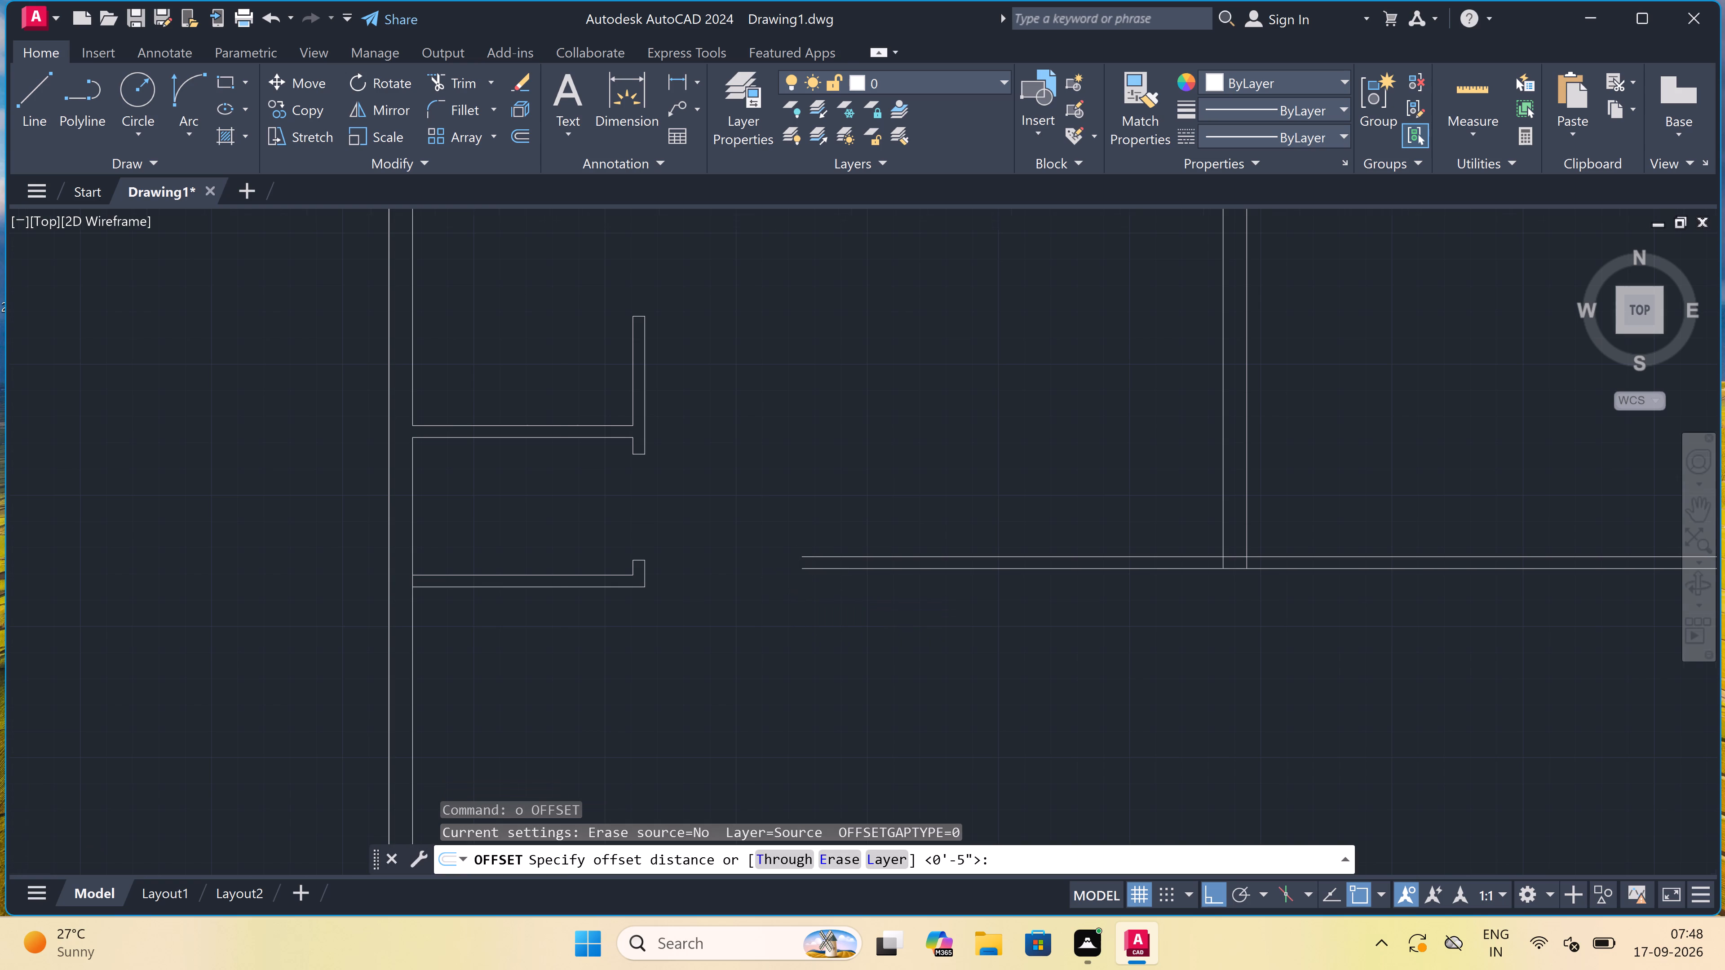
pyautogui.scroll(2, 795, 586)
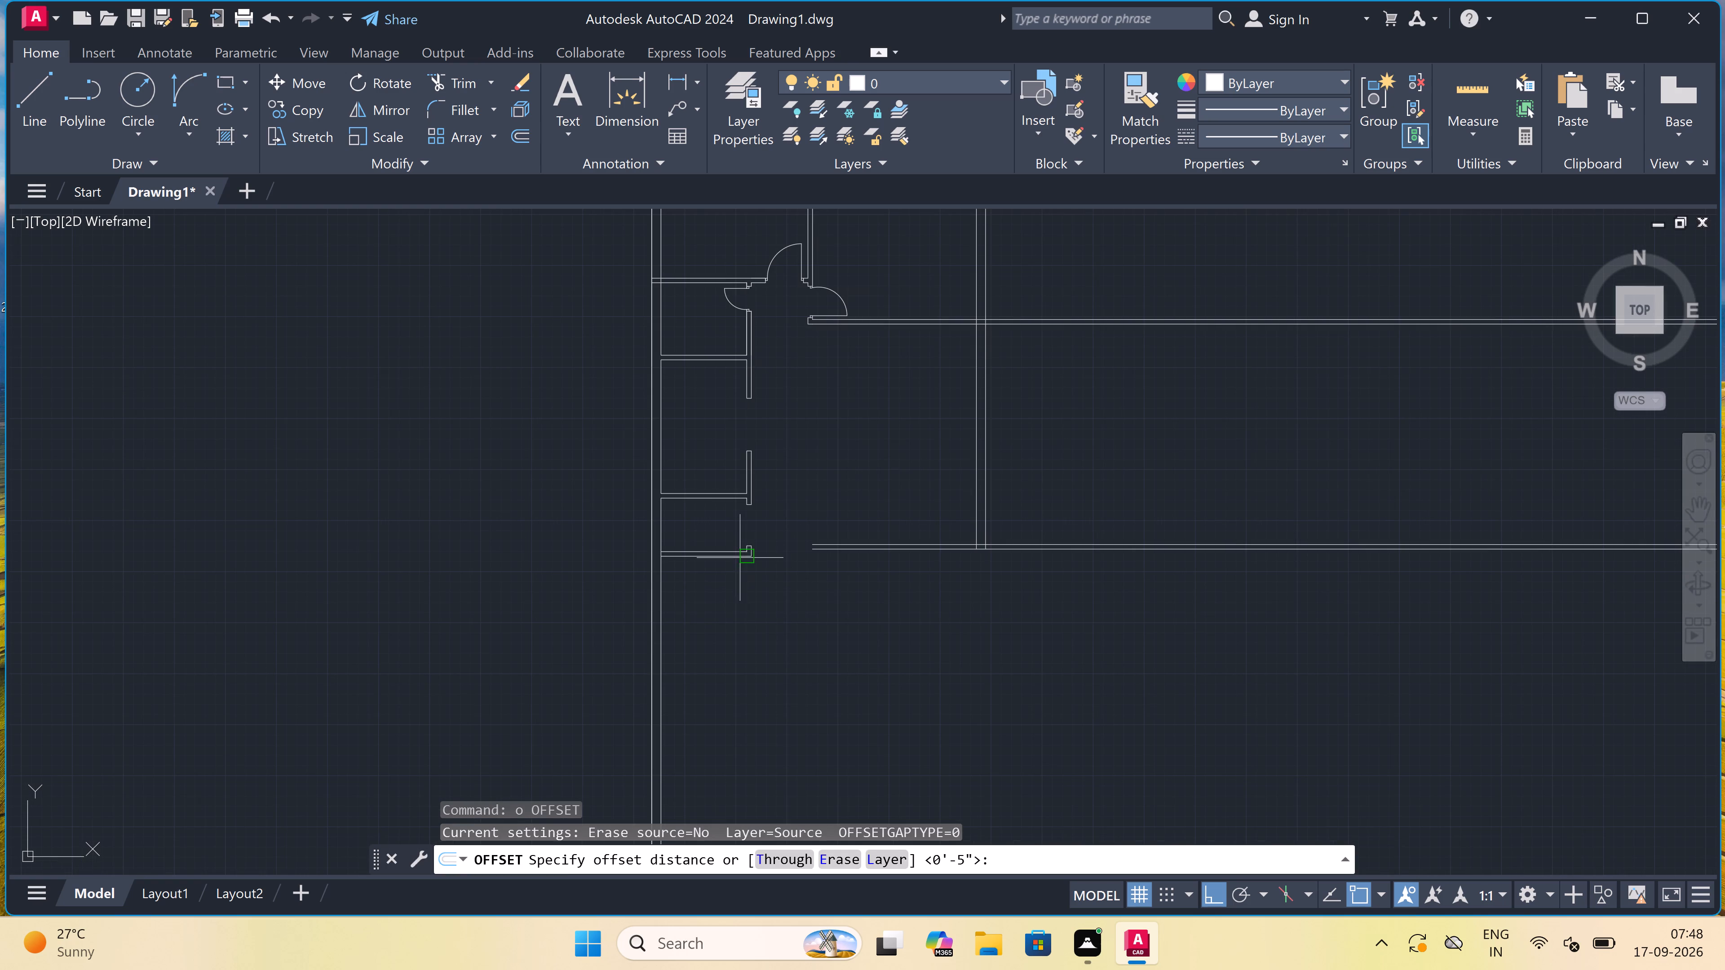
pyautogui.moveTo(737, 557); pyautogui.dragTo(738, 561)
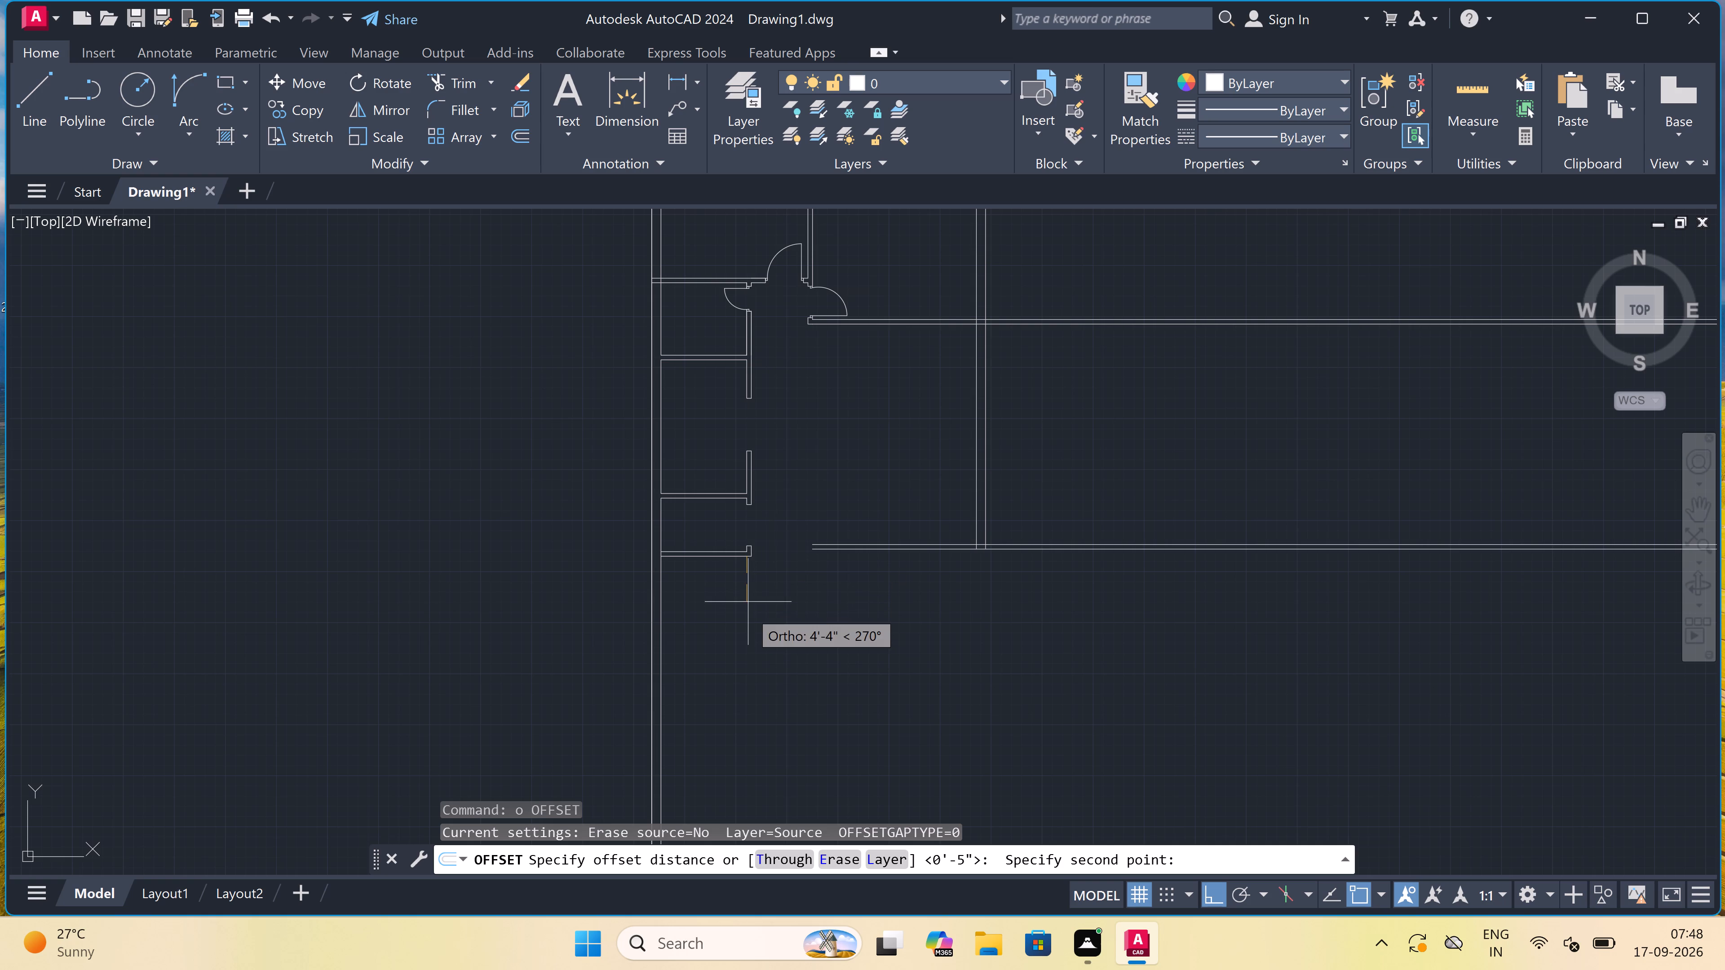
pyautogui.scroll(1, 734, 646)
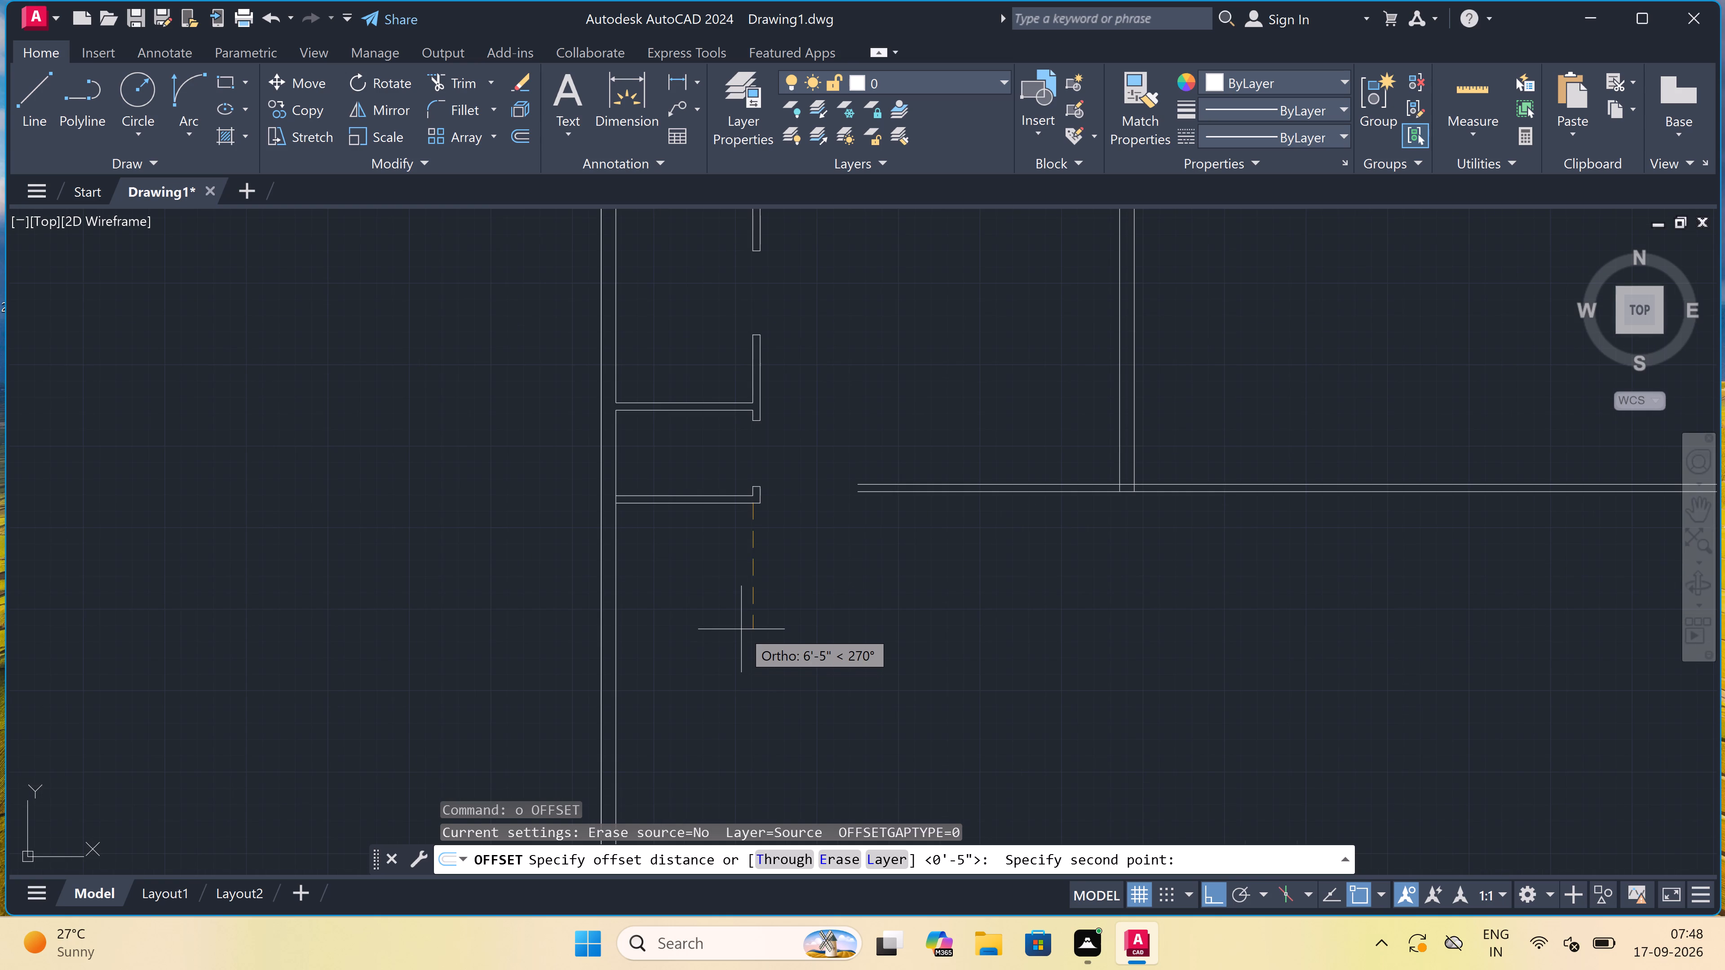
pyautogui.write('13')
pyautogui.press("'")
pyautogui.press('3')
pyautogui.write('"')
pyautogui.press('space')
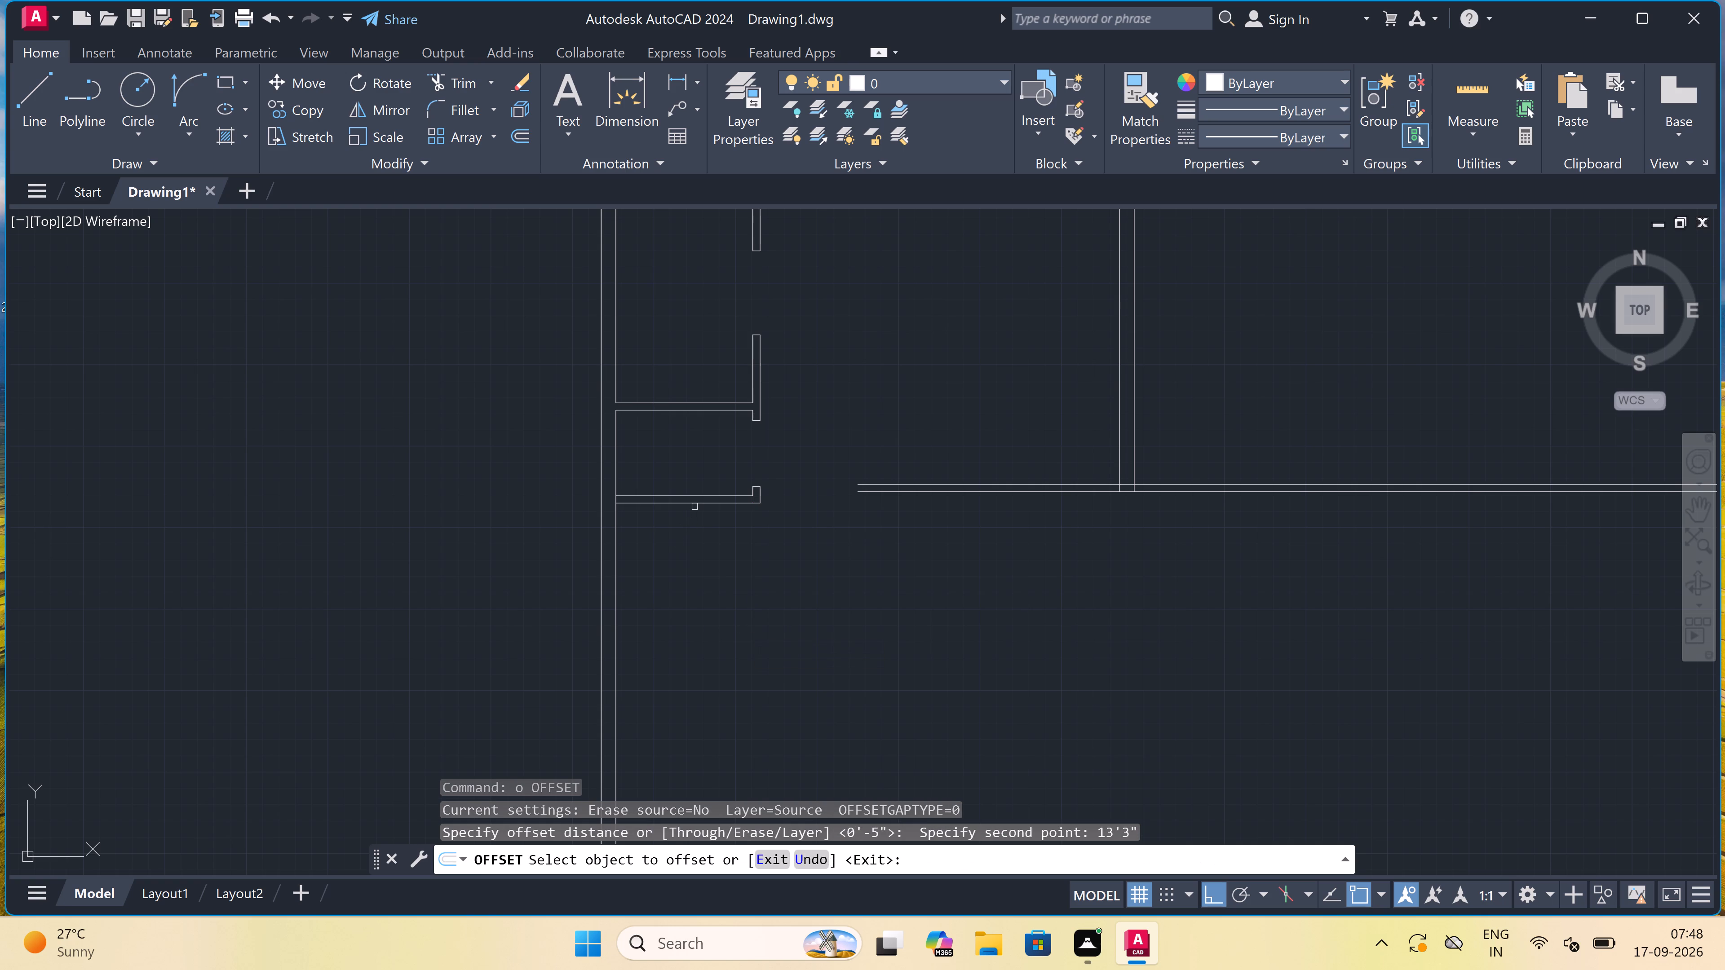
pyautogui.moveTo(696, 503); pyautogui.dragTo(697, 508)
pyautogui.click(704, 543)
pyautogui.scroll(-2, 704, 543)
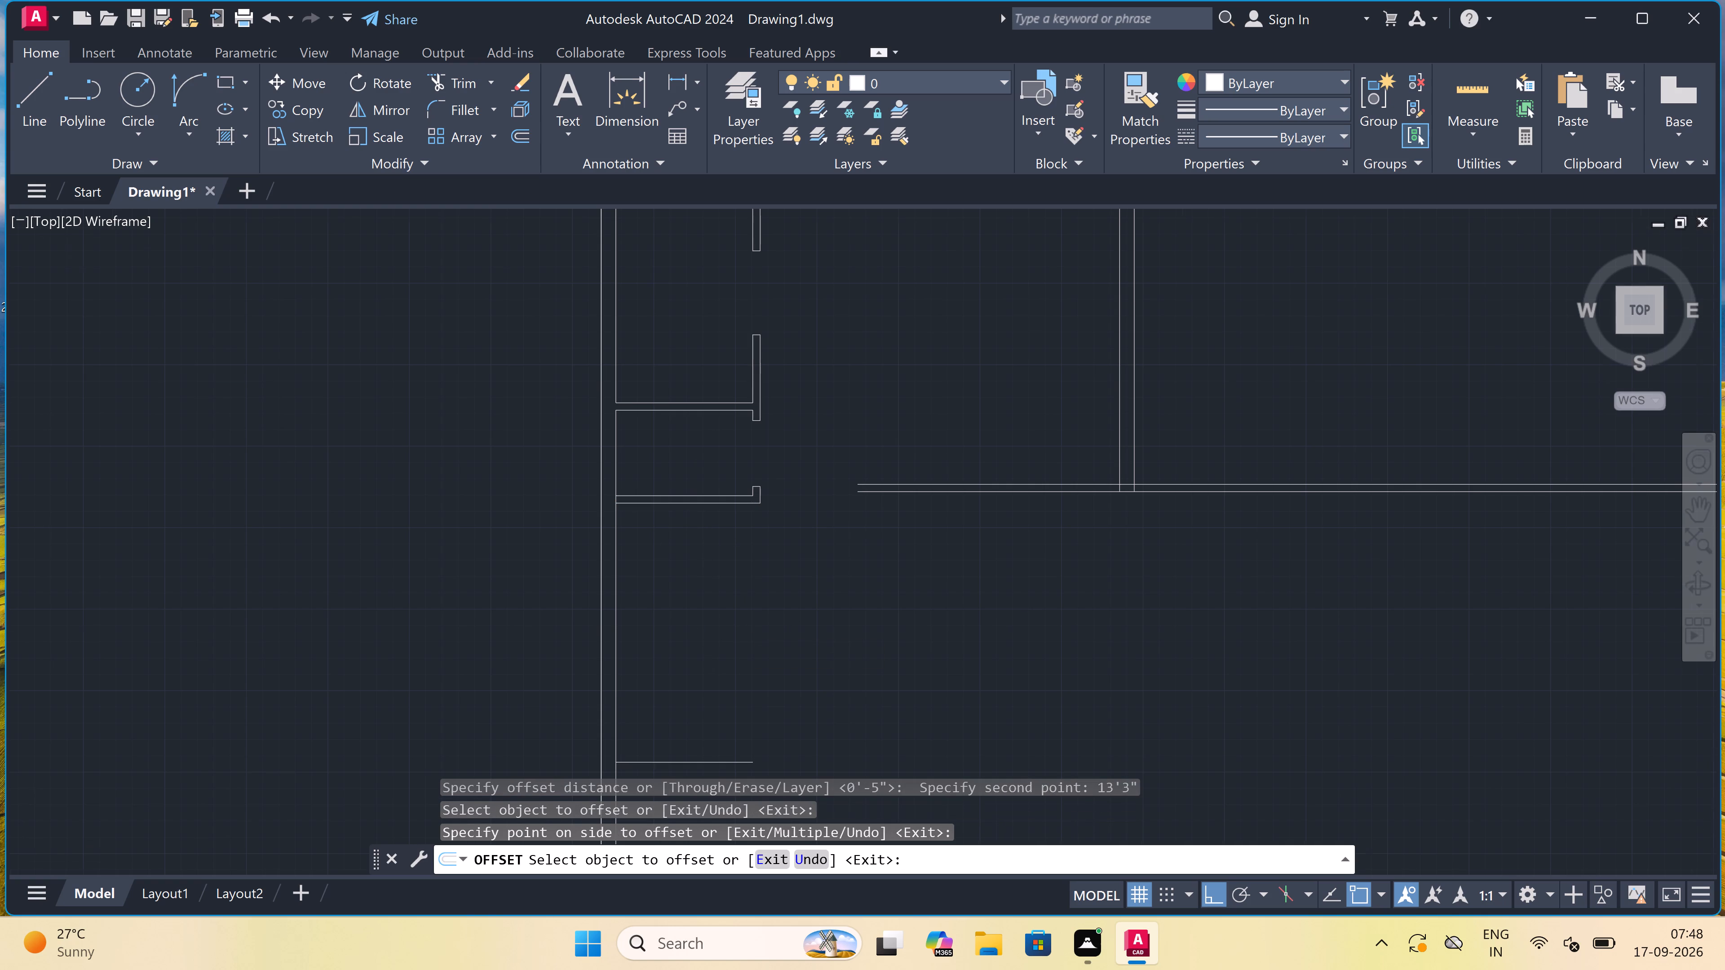
pyautogui.scroll(2, 709, 571)
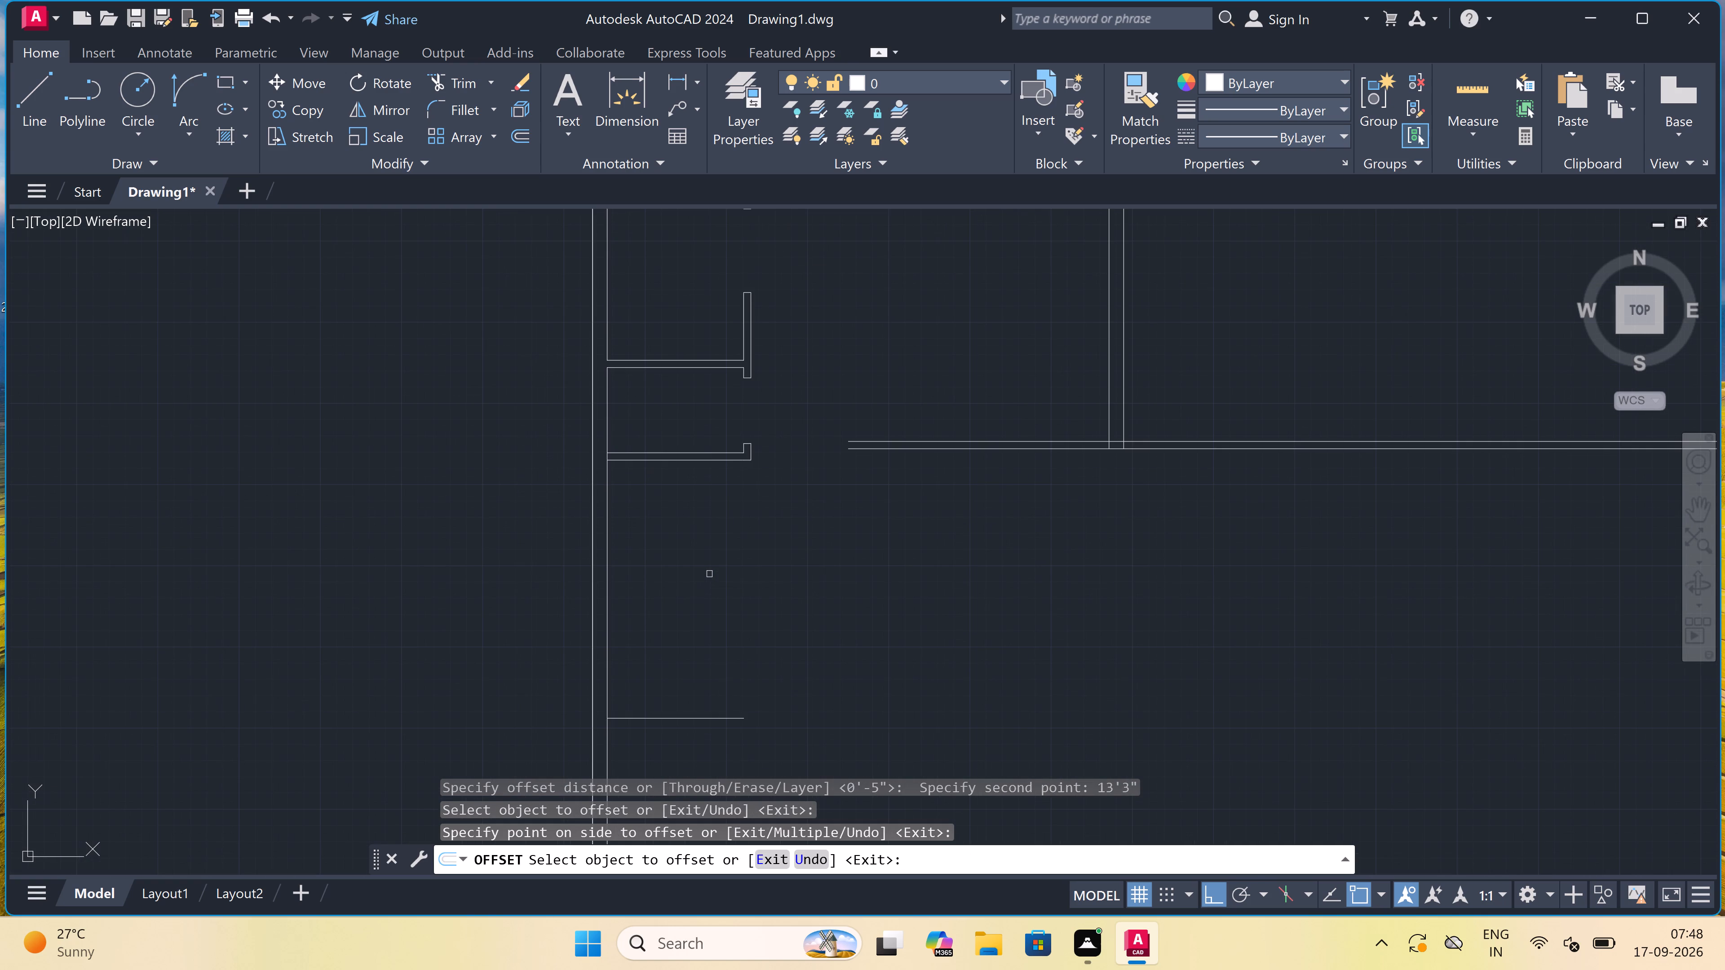
pyautogui.press('Escape')
# Offset the new short horizontal line downward by 4.5" to give the partition its thickness.
pyautogui.write('o')
pyautogui.press('space')
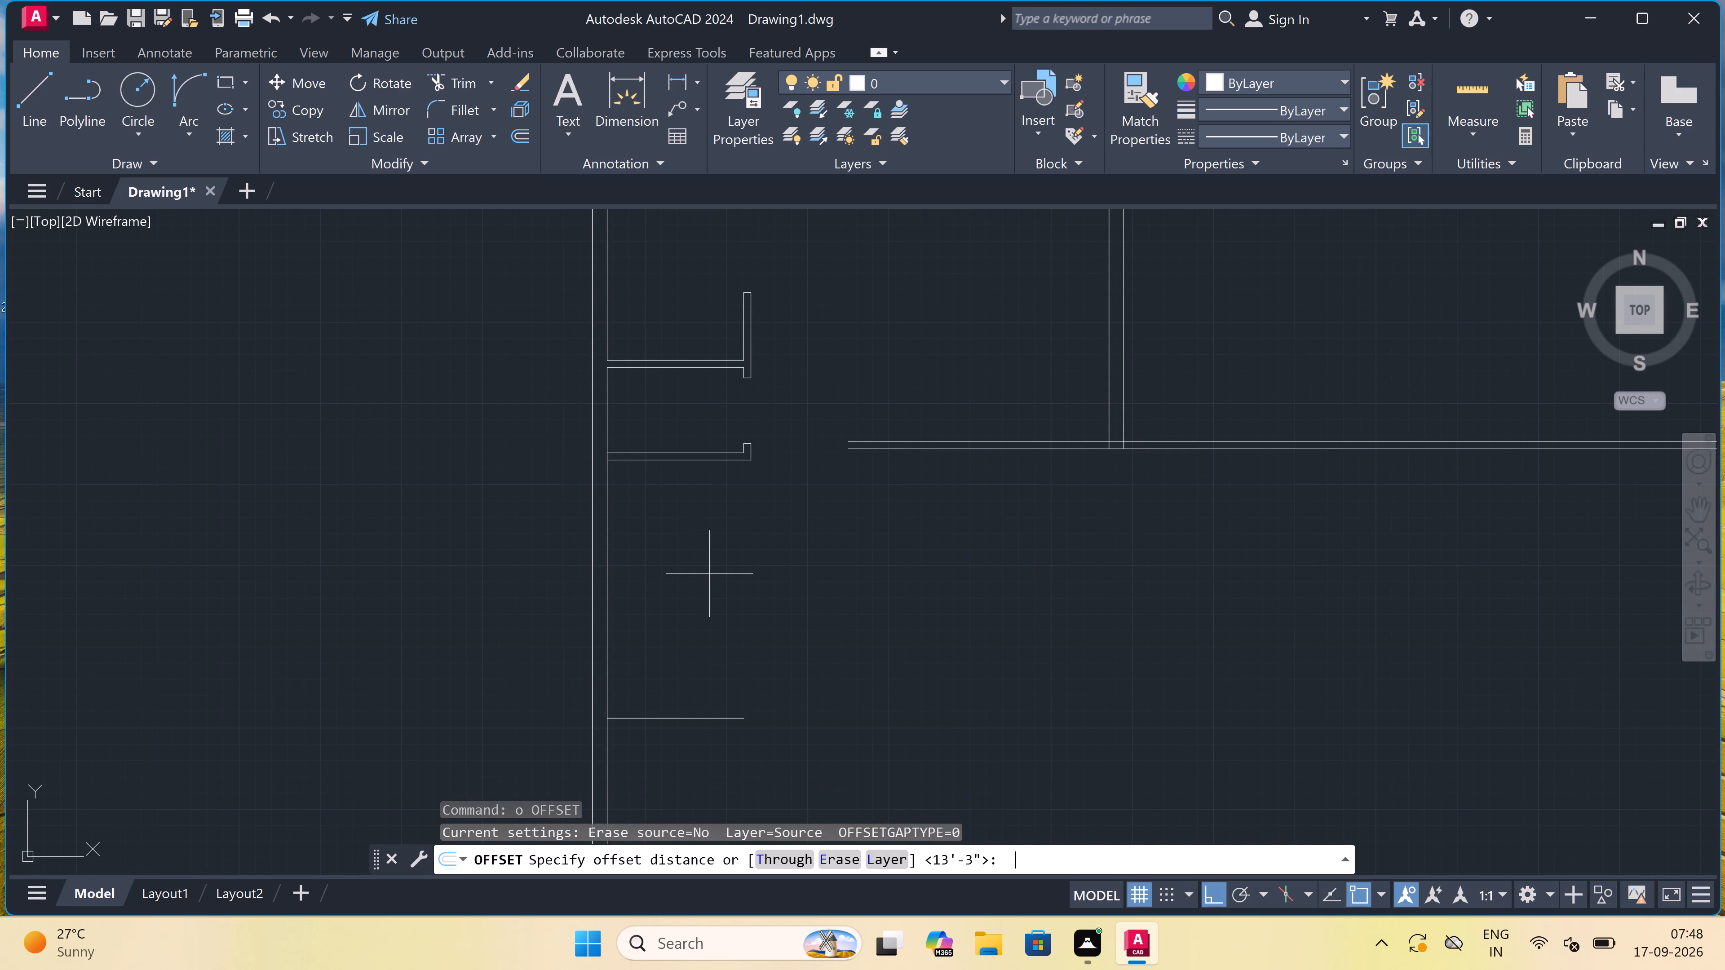
pyautogui.scroll(-4, 716, 567)
pyautogui.scroll(3, 709, 623)
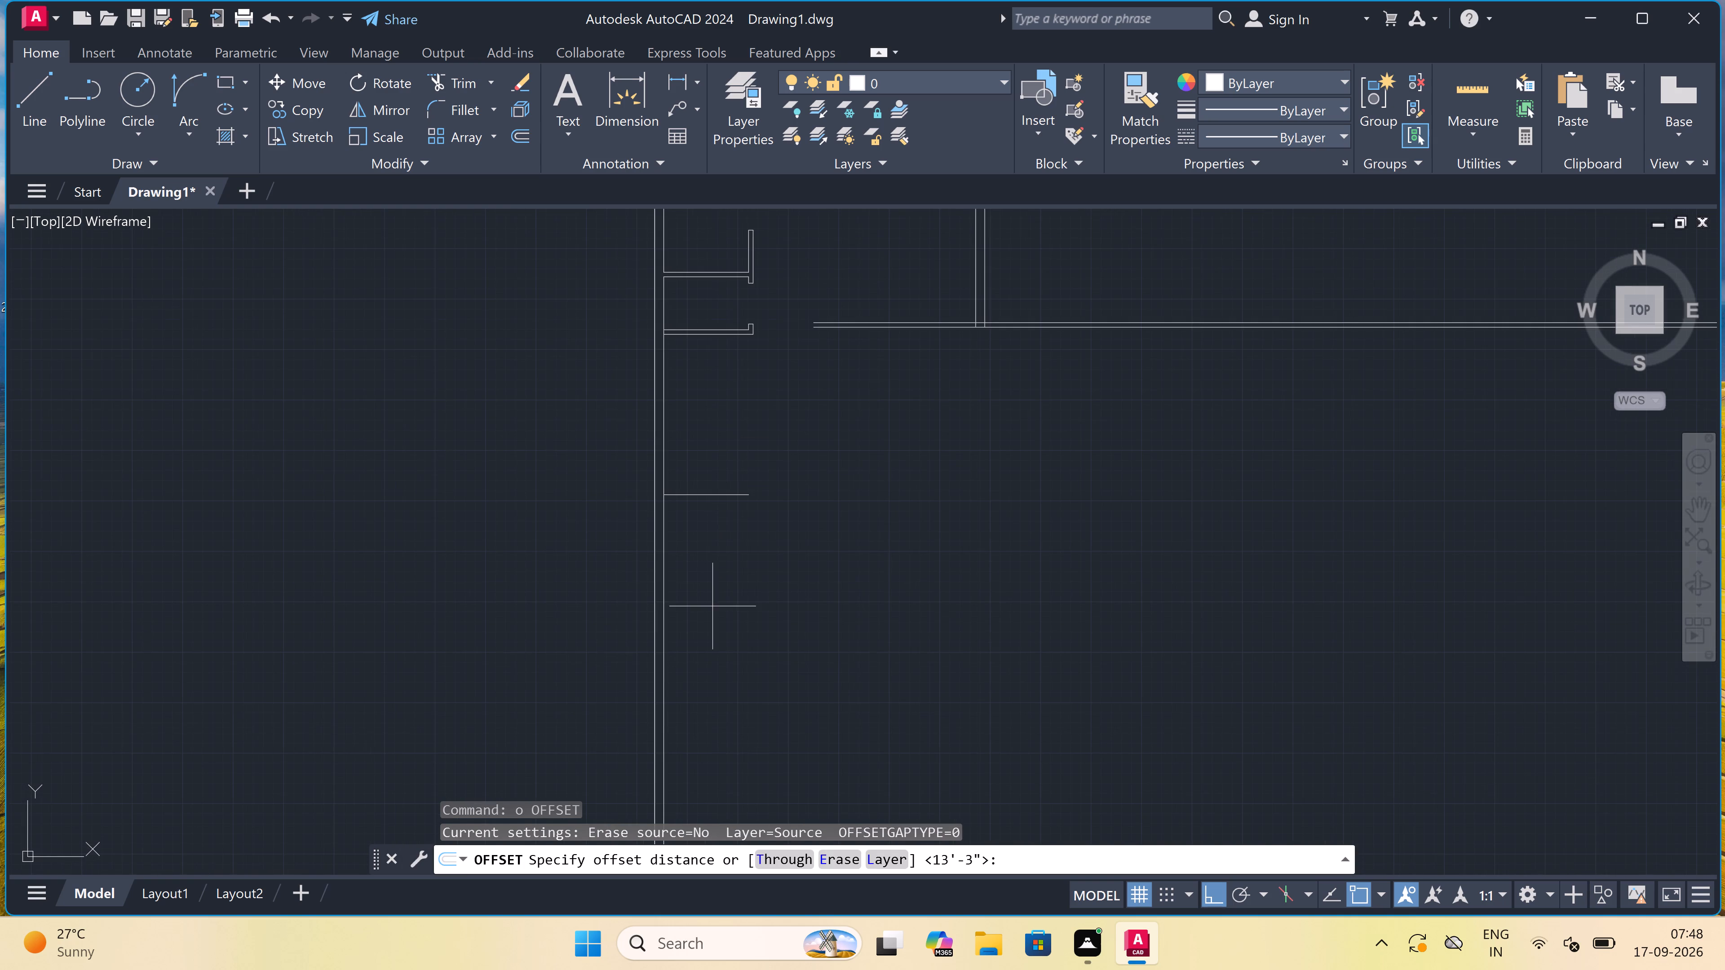
pyautogui.scroll(3, 714, 457)
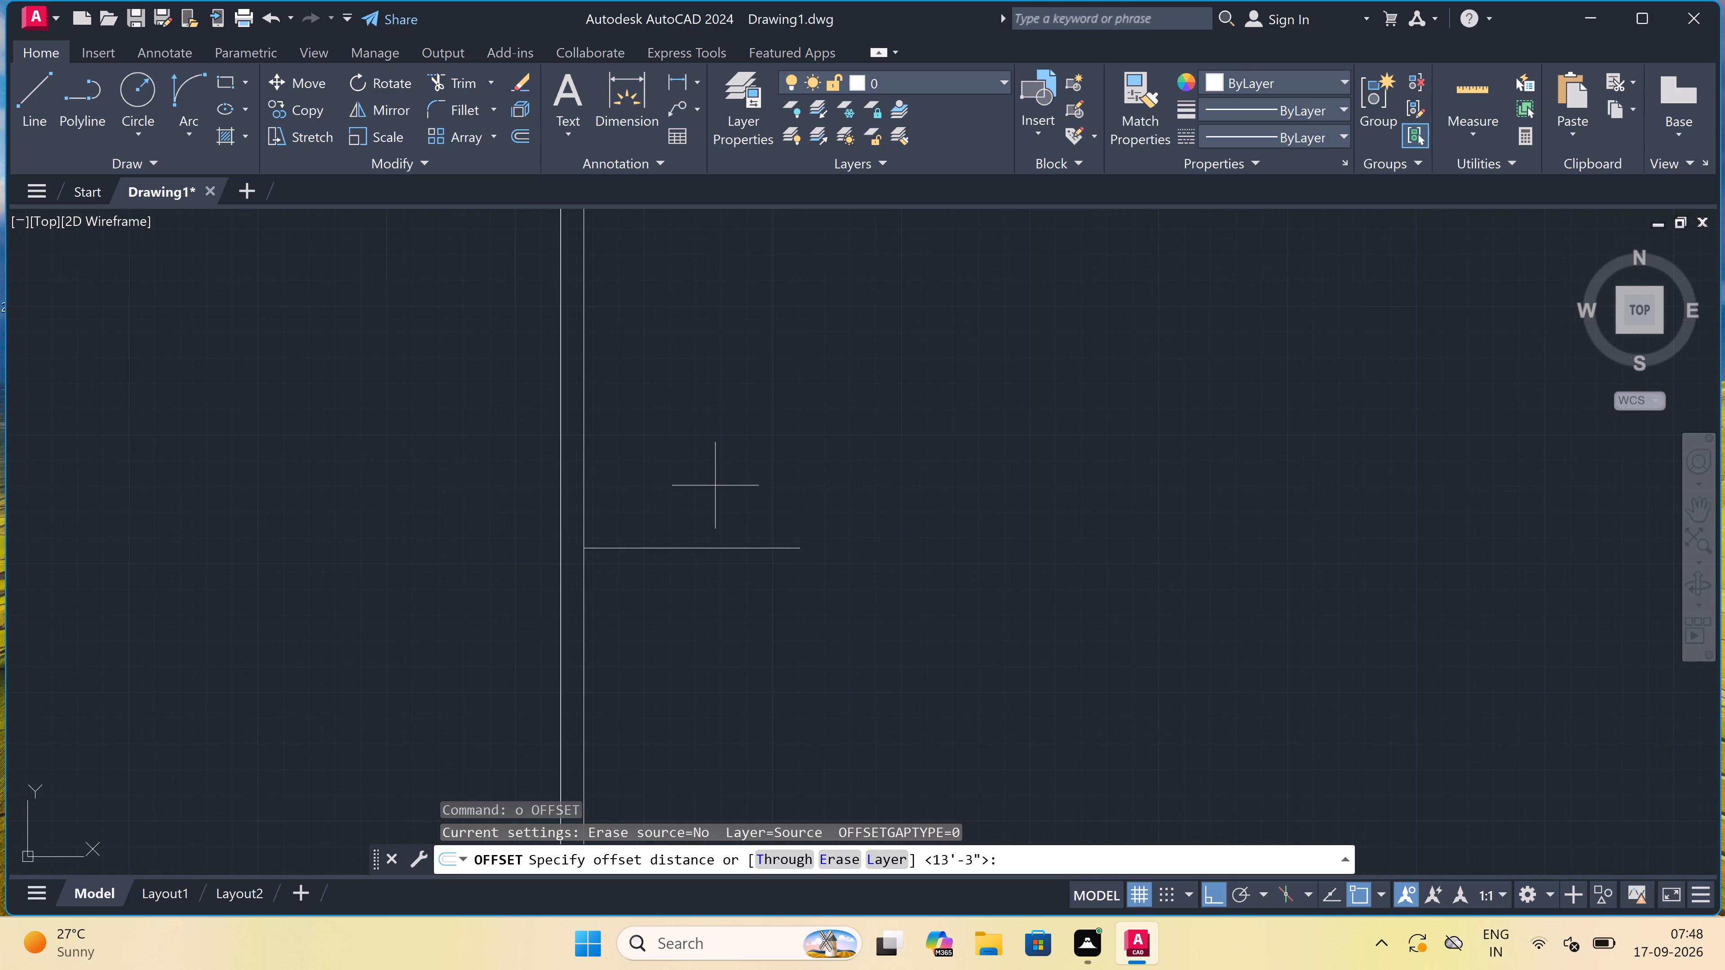
pyautogui.doubleClick(694, 553)
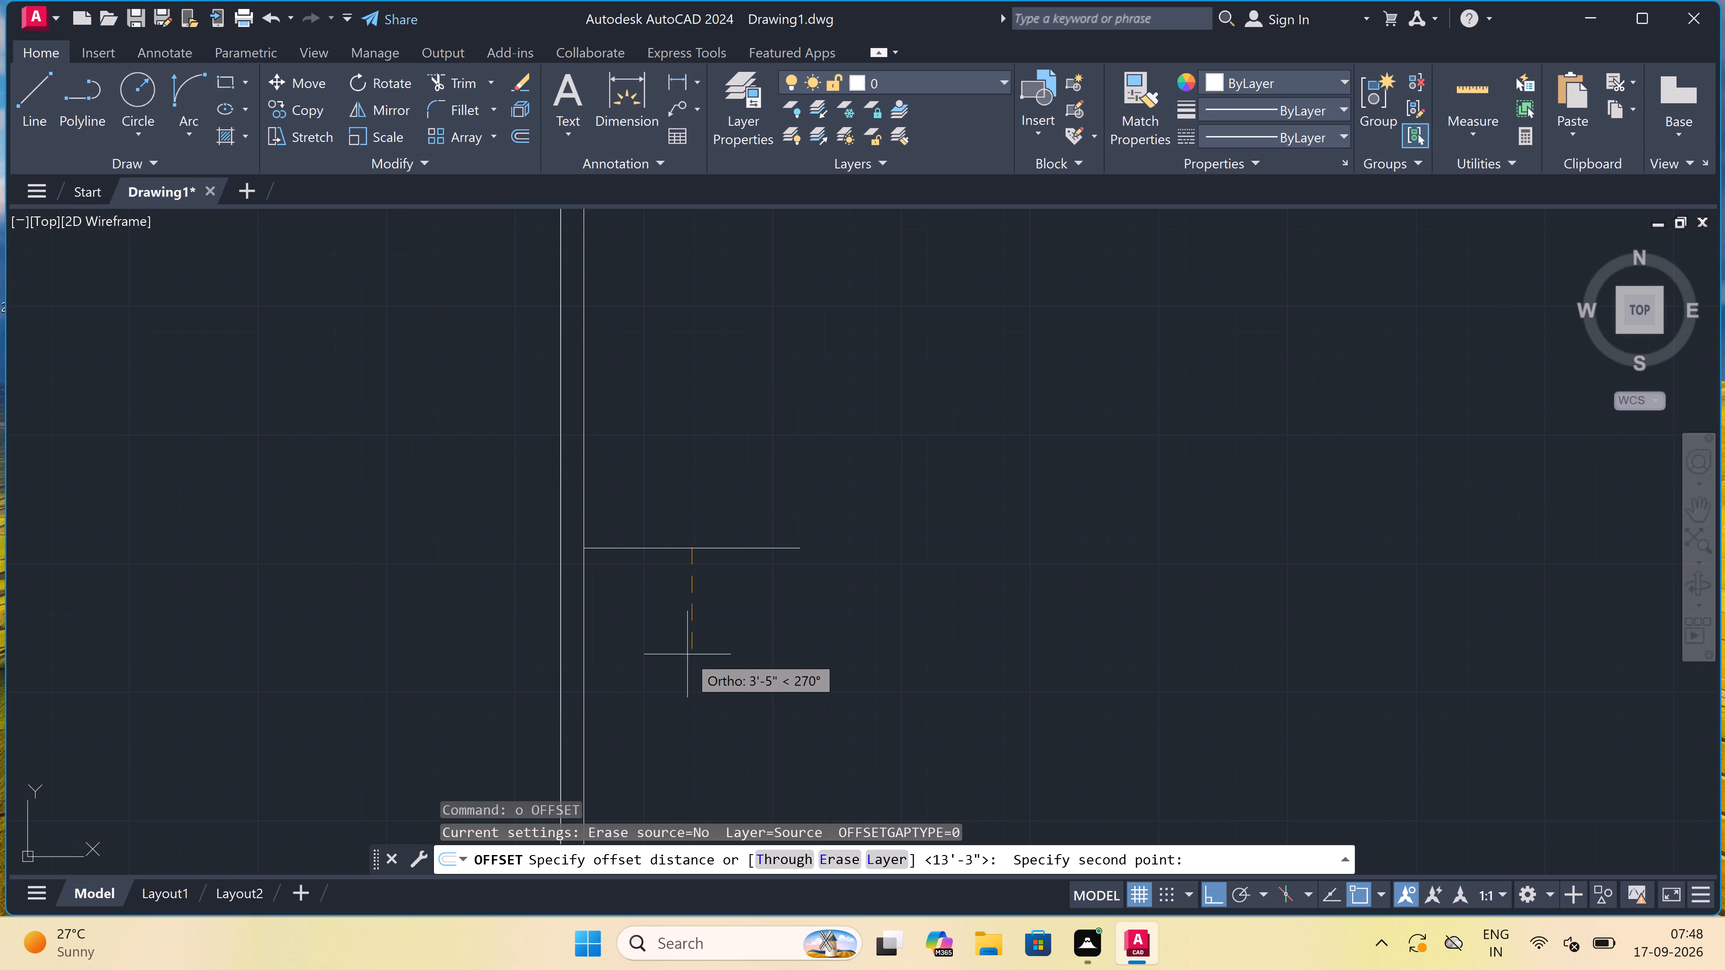
pyautogui.write('4.5')
pyautogui.write('"')
pyautogui.press('space')
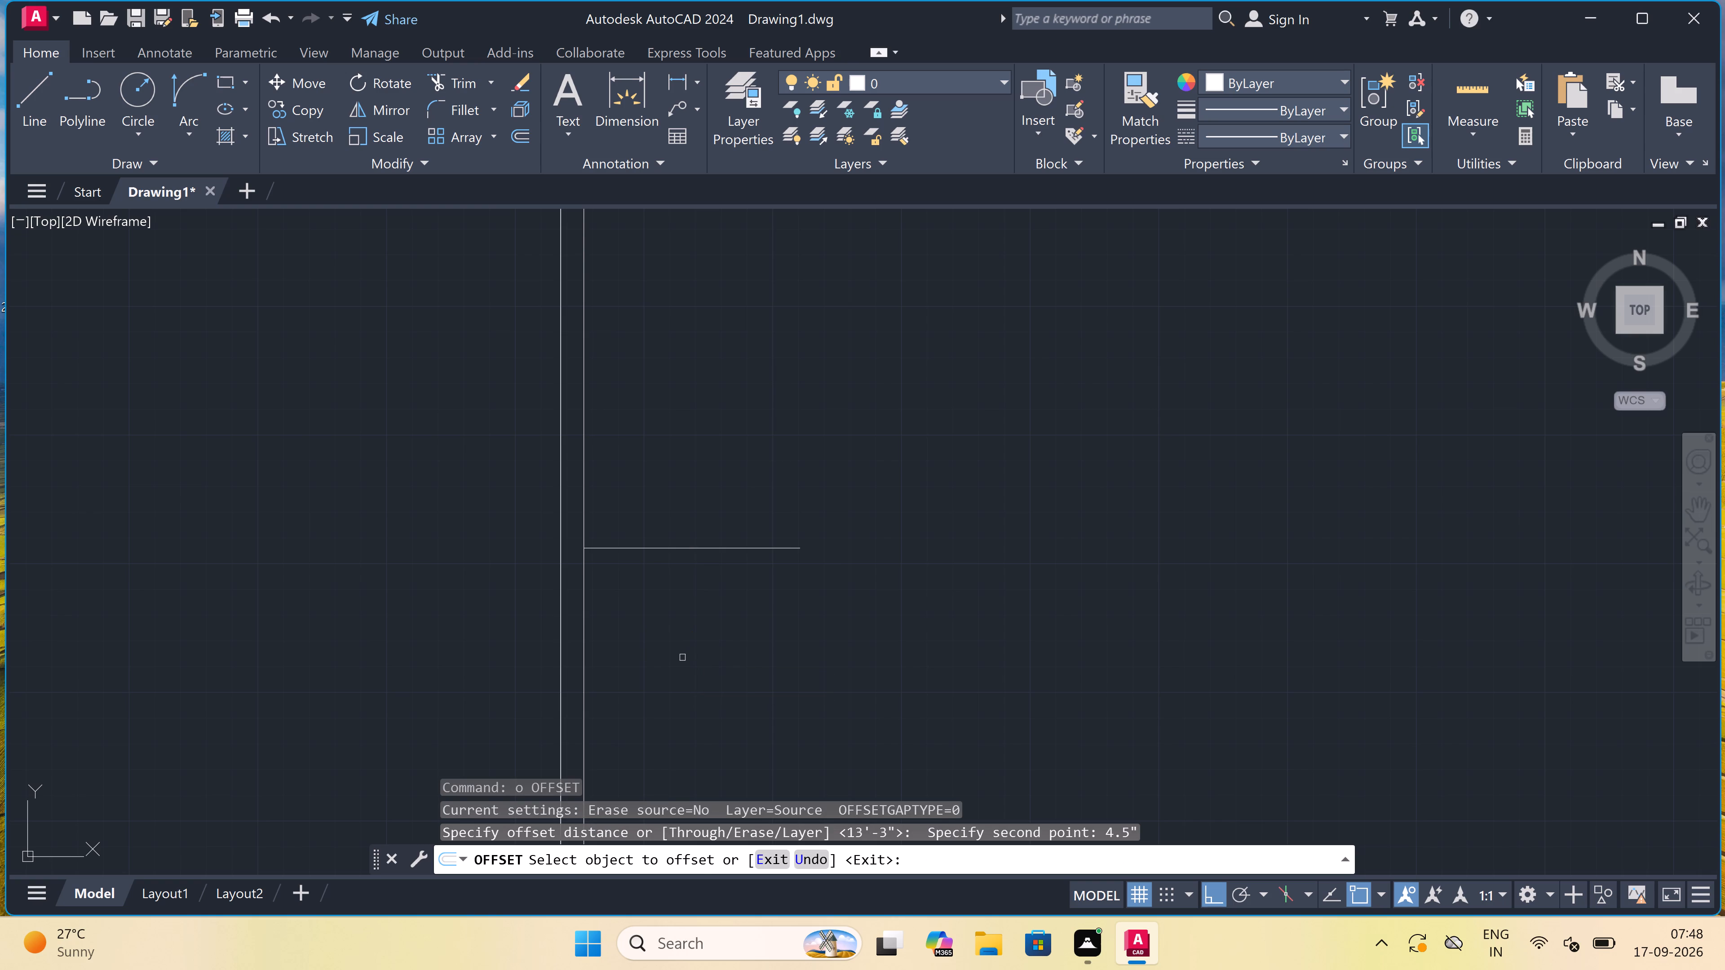
pyautogui.click(690, 548)
pyautogui.moveTo(681, 598); pyautogui.dragTo(681, 594)
pyautogui.scroll(-1, 686, 595)
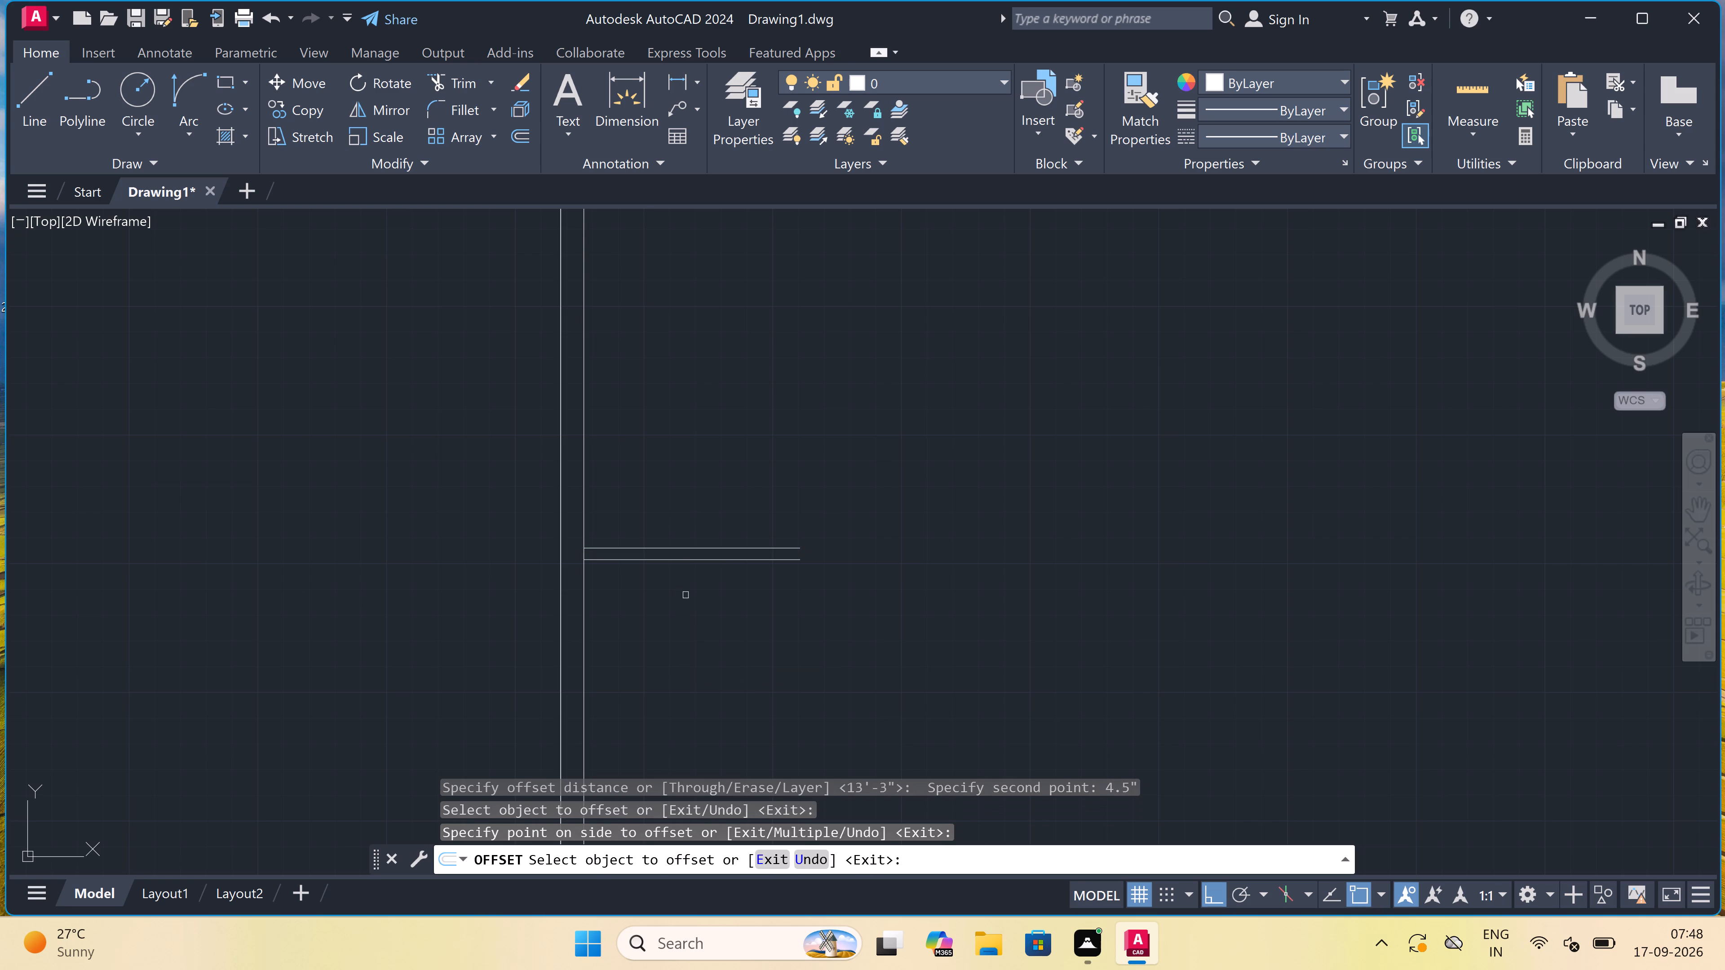
# Offset the inner face of the left exterior wall 14' into the plan.
pyautogui.scroll(-1, 686, 595)
pyautogui.scroll(1, 700, 567)
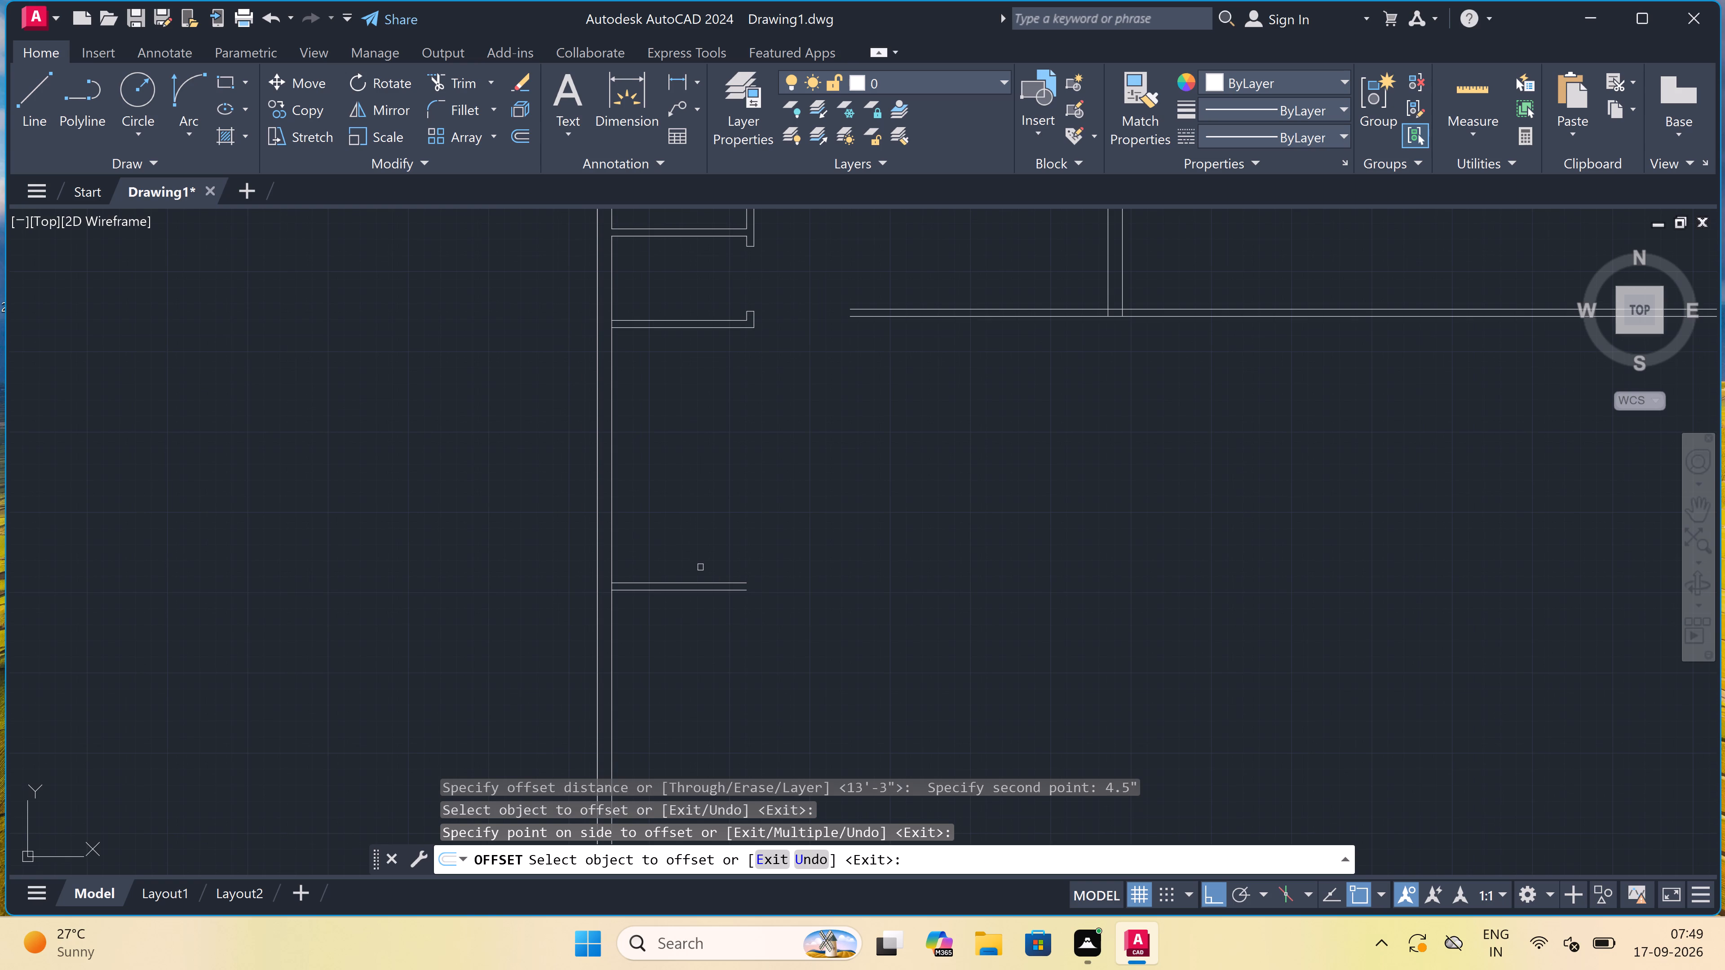
pyautogui.scroll(-1, 700, 567)
pyautogui.scroll(1, 740, 531)
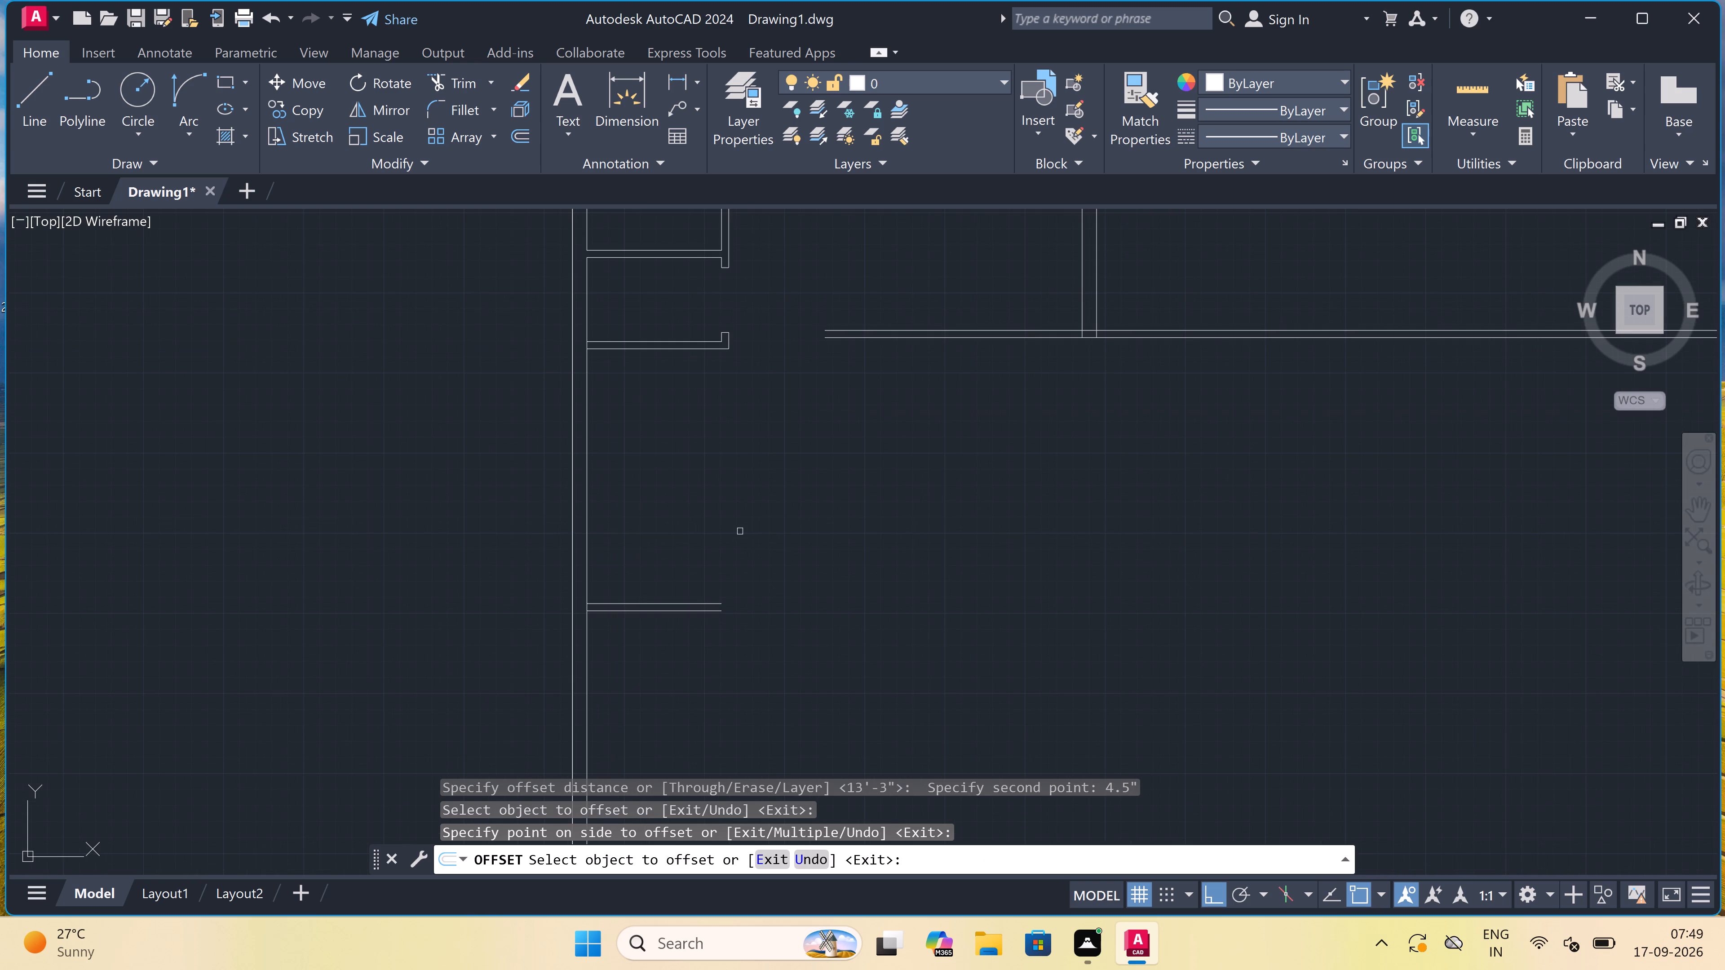
pyautogui.press('Escape')
pyautogui.write('o')
pyautogui.press('space')
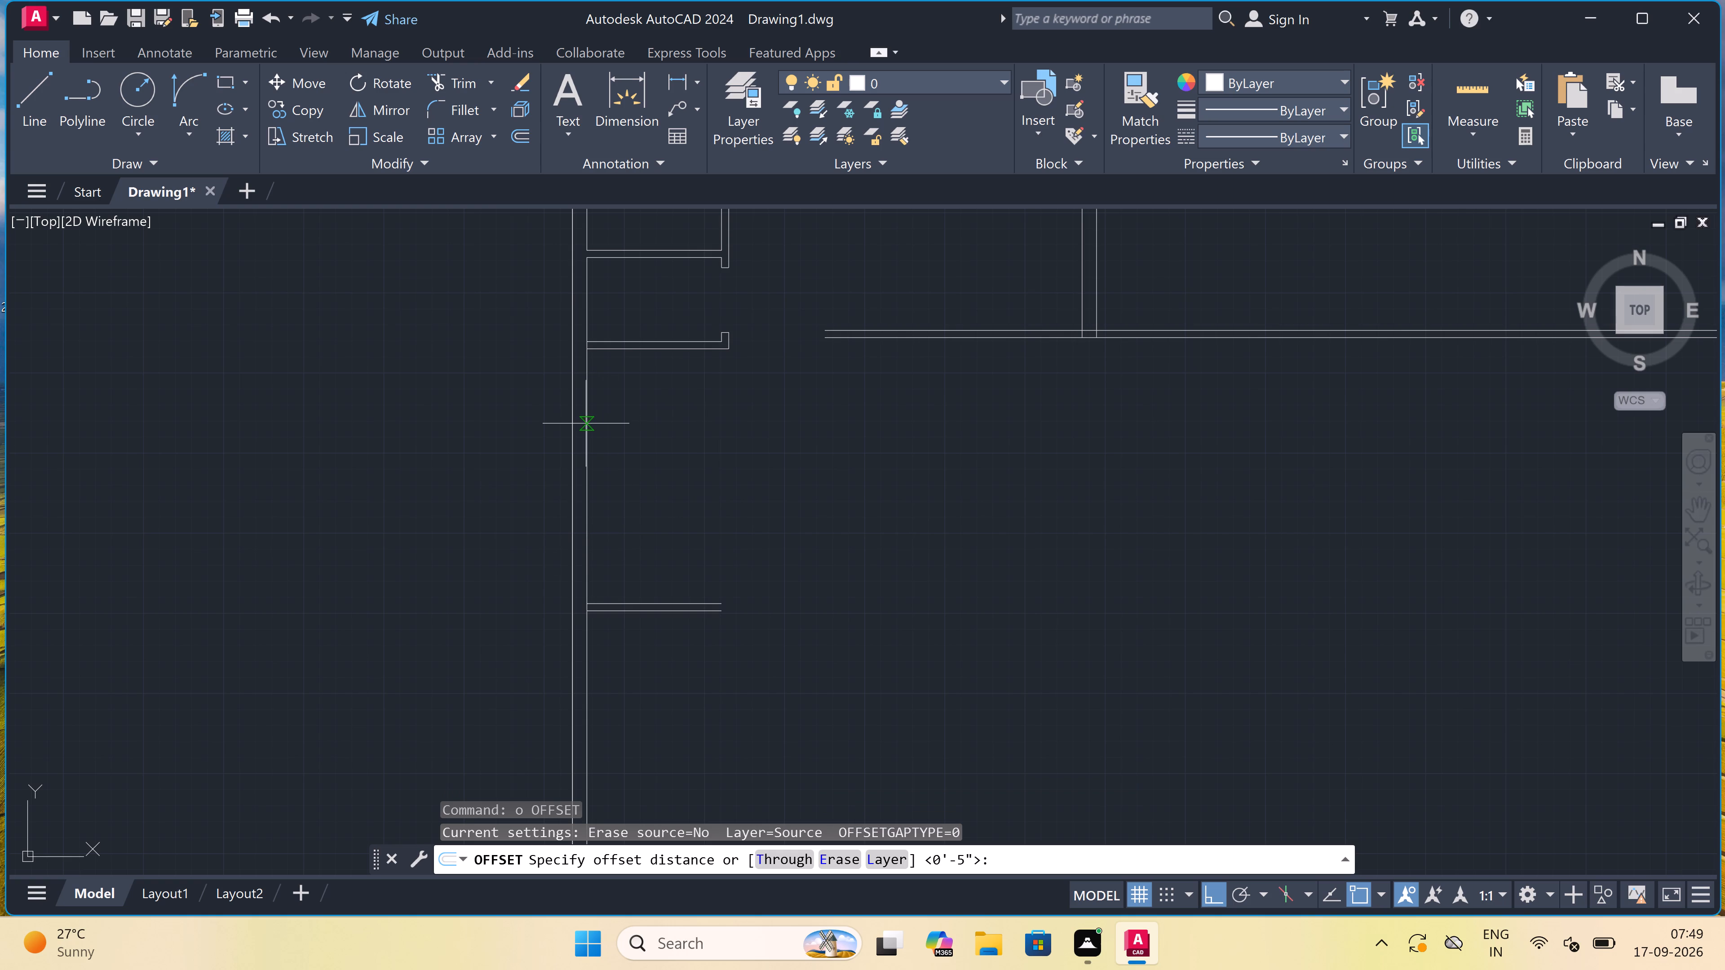
pyautogui.moveTo(586, 423); pyautogui.dragTo(598, 425)
pyautogui.press('1')
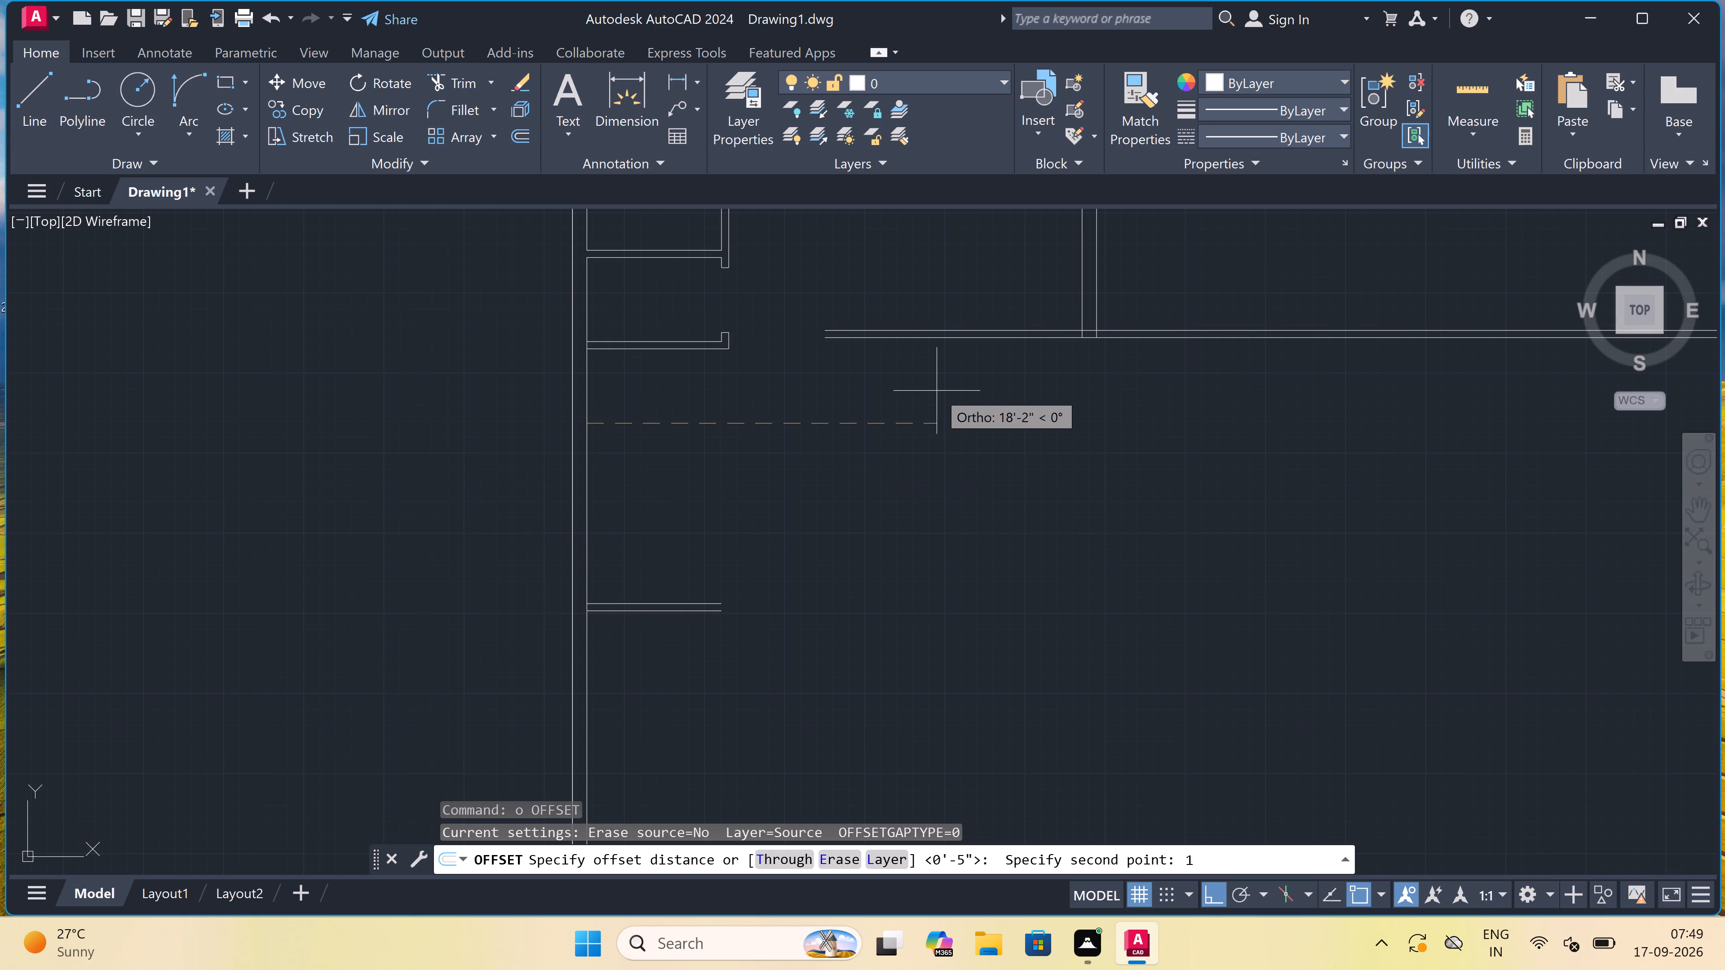
pyautogui.write("4'")
pyautogui.press('space')
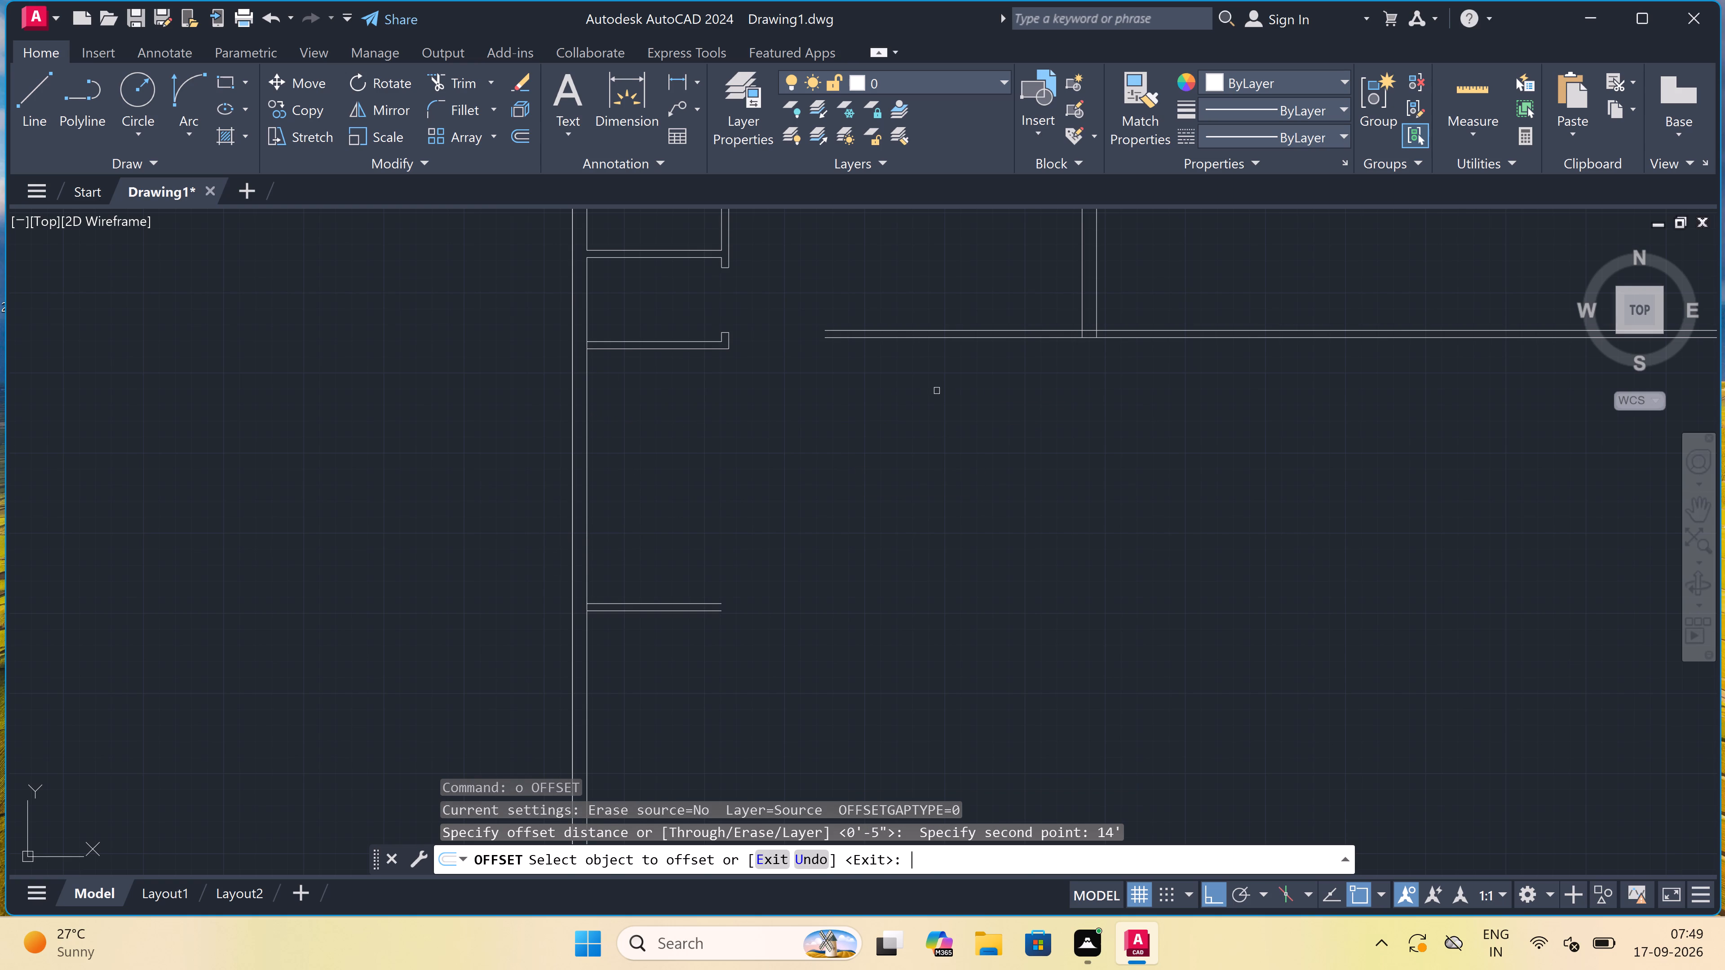
pyautogui.click(585, 454)
pyautogui.doubleClick(851, 440)
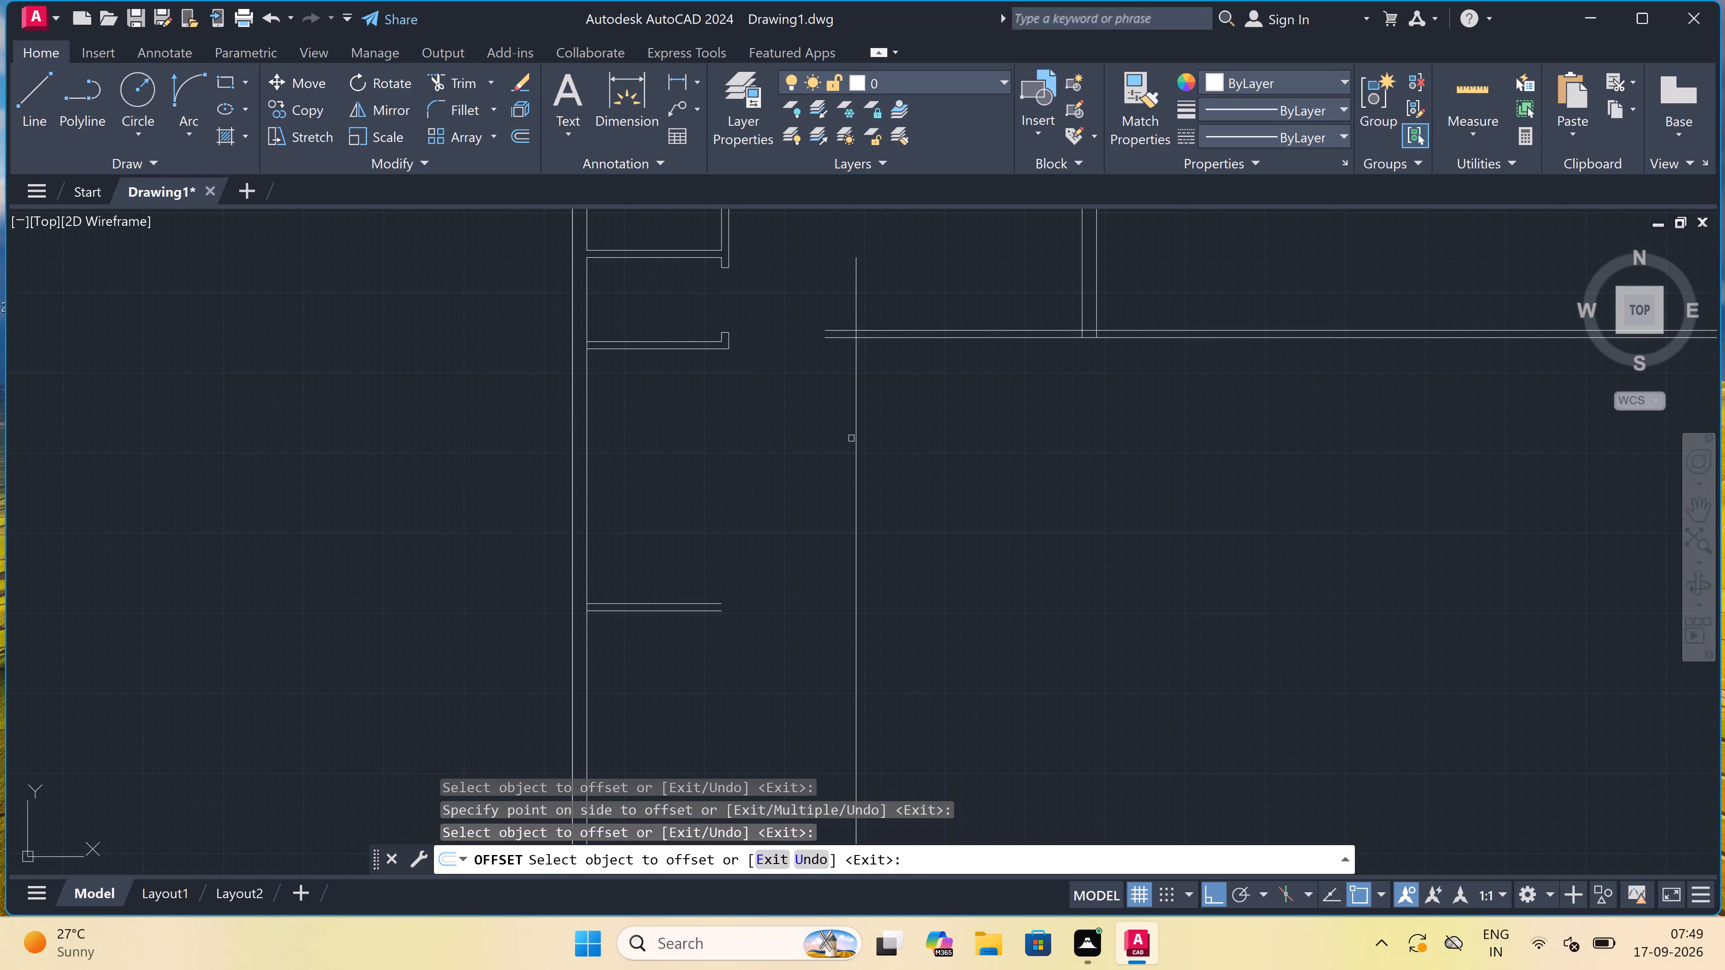
pyautogui.press('Escape')
# Offset the new vertical line 4.5" to the right to give the partition its thickness.
pyautogui.write('o')
pyautogui.press('space')
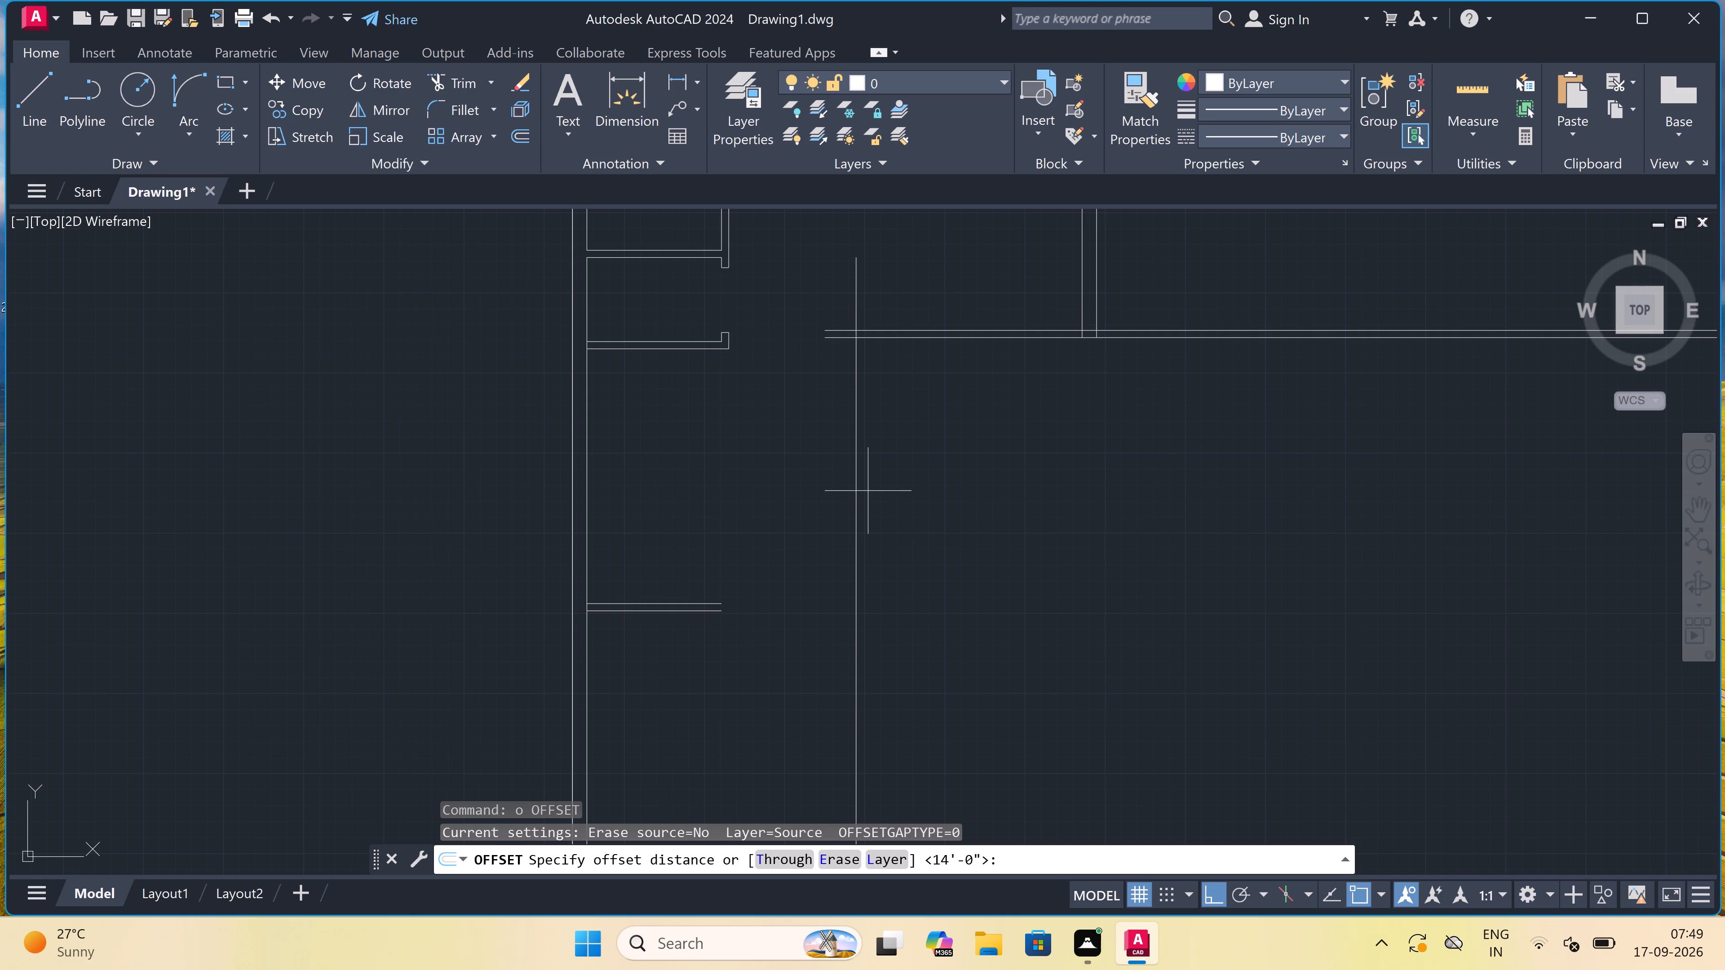
pyautogui.moveTo(859, 482); pyautogui.dragTo(875, 493)
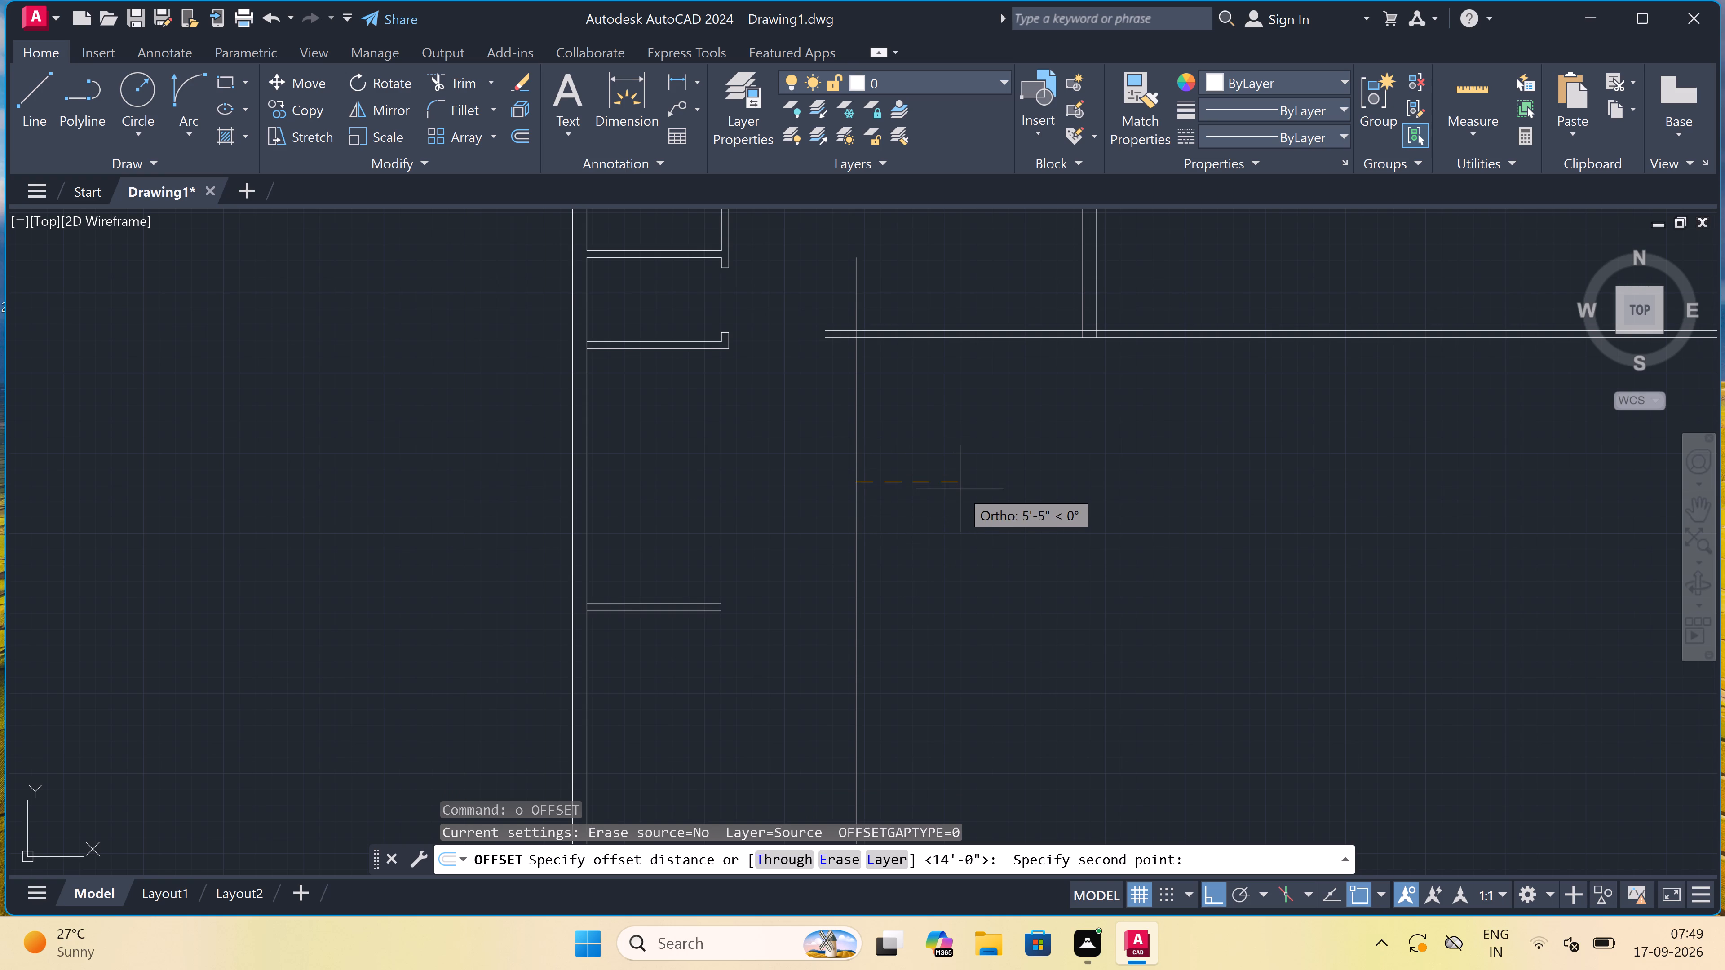
pyautogui.write('4.')
pyautogui.press('5')
pyautogui.write('"')
pyautogui.press('space')
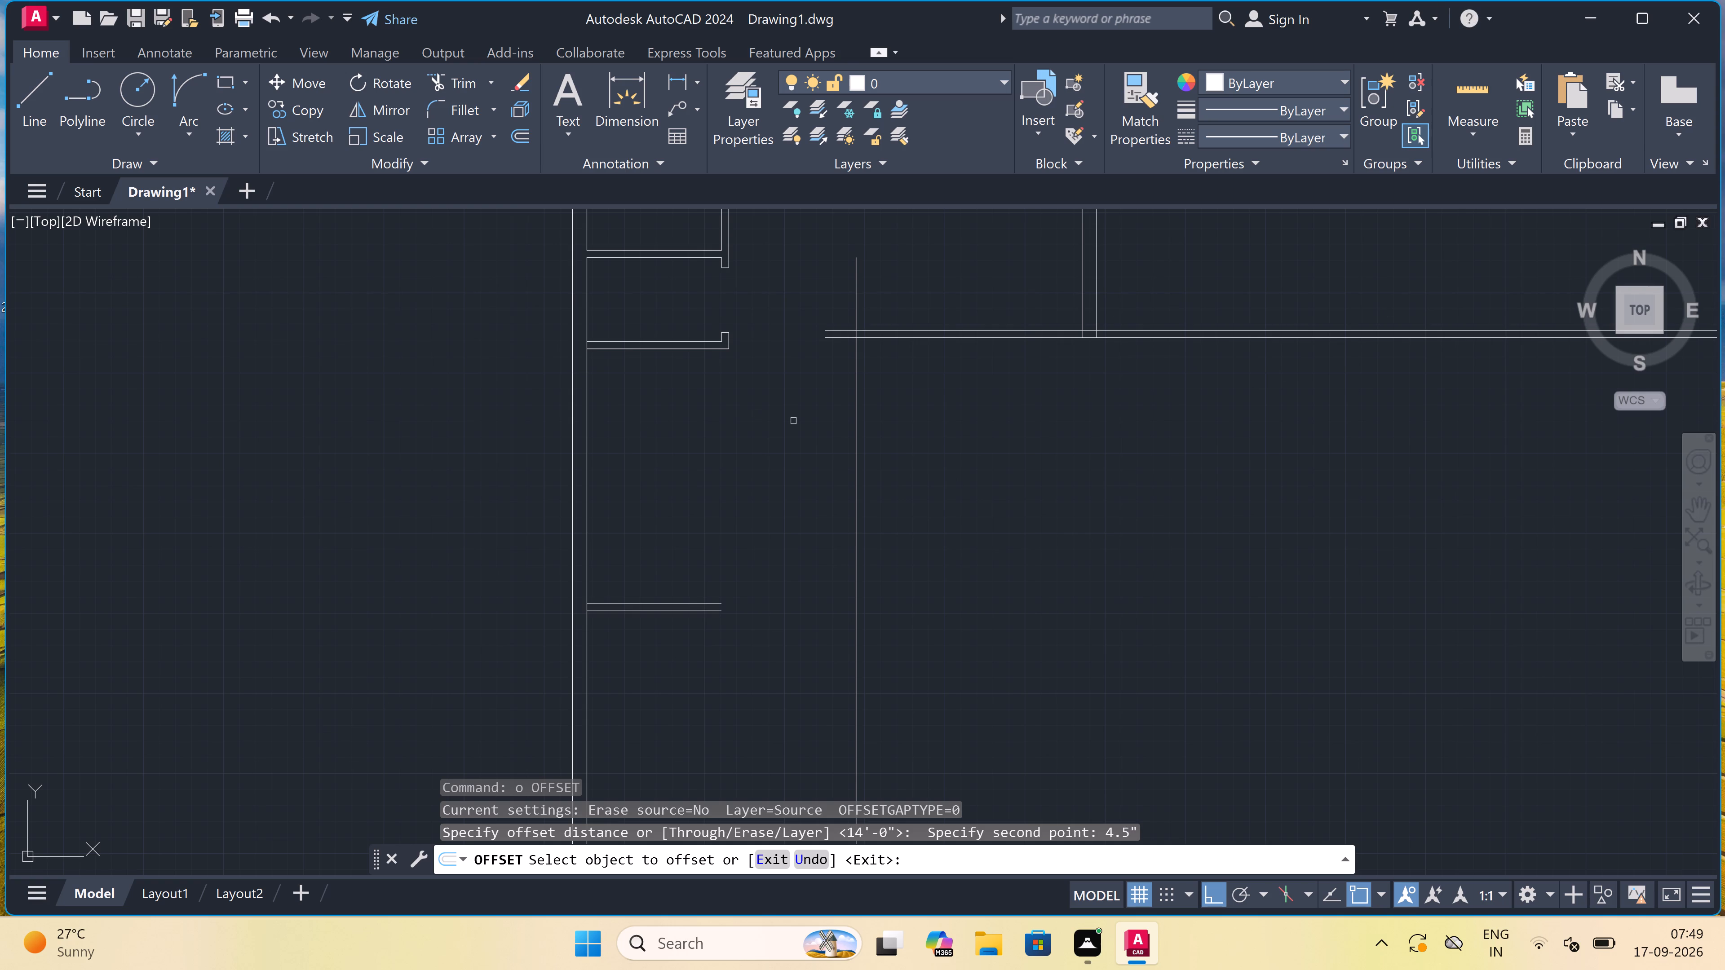
pyautogui.click(854, 428)
pyautogui.click(887, 421)
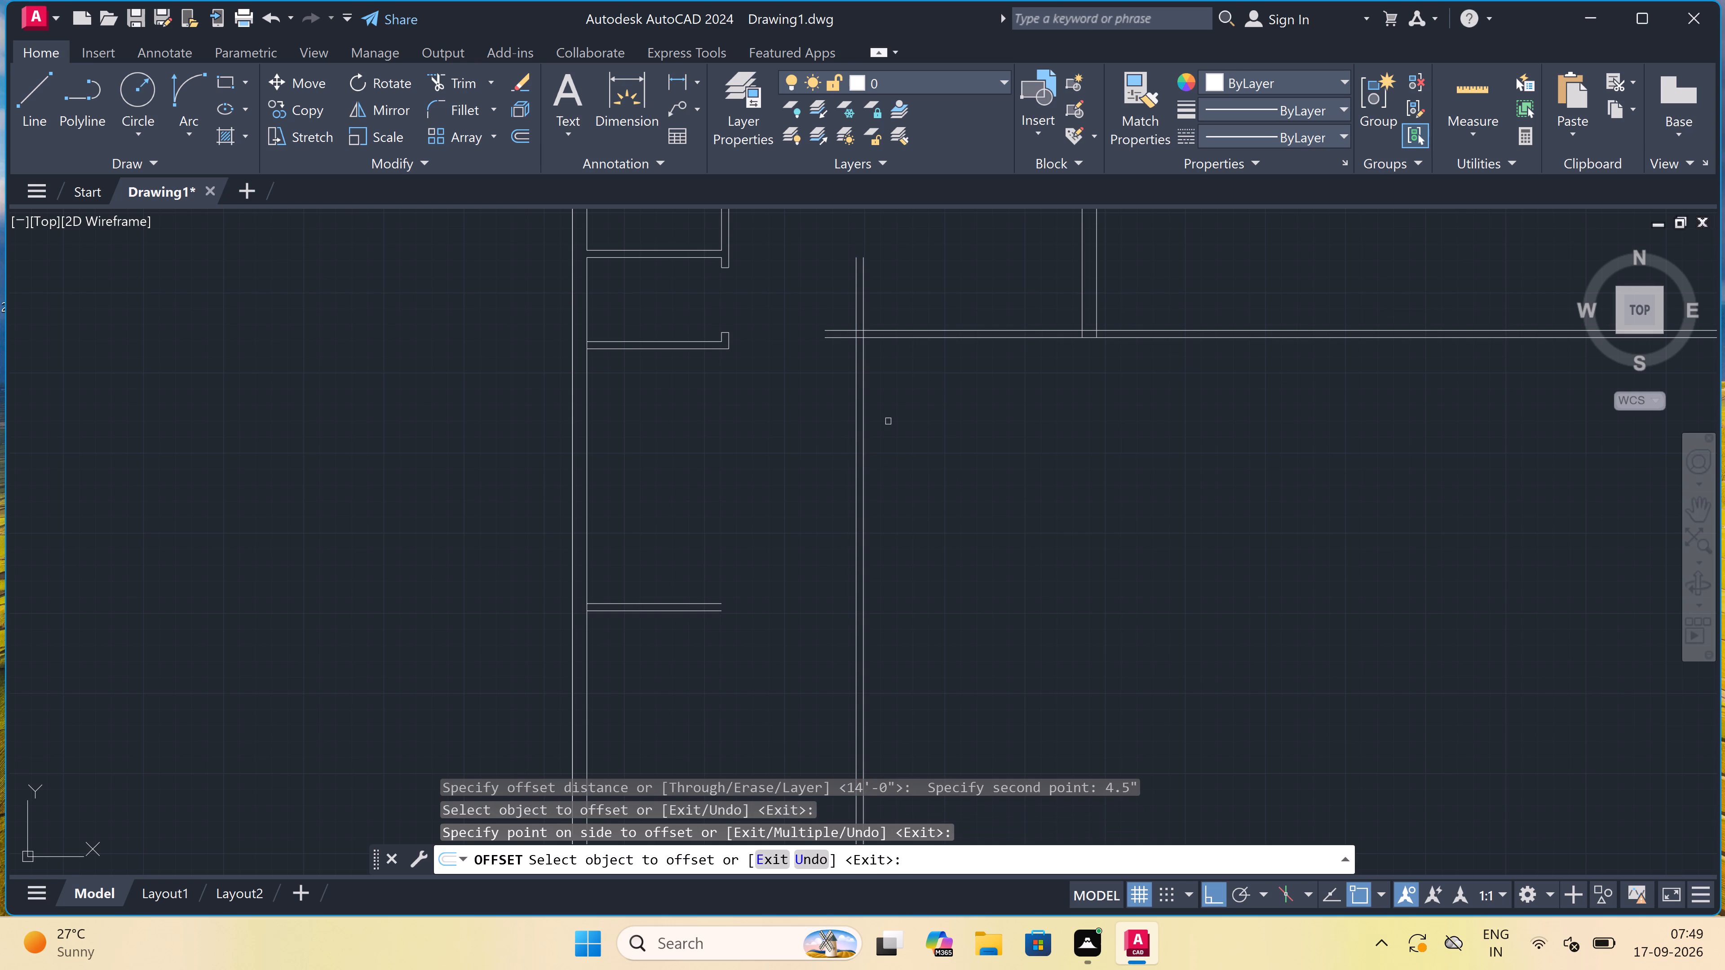
pyautogui.press('F1')
pyautogui.press('Escape')
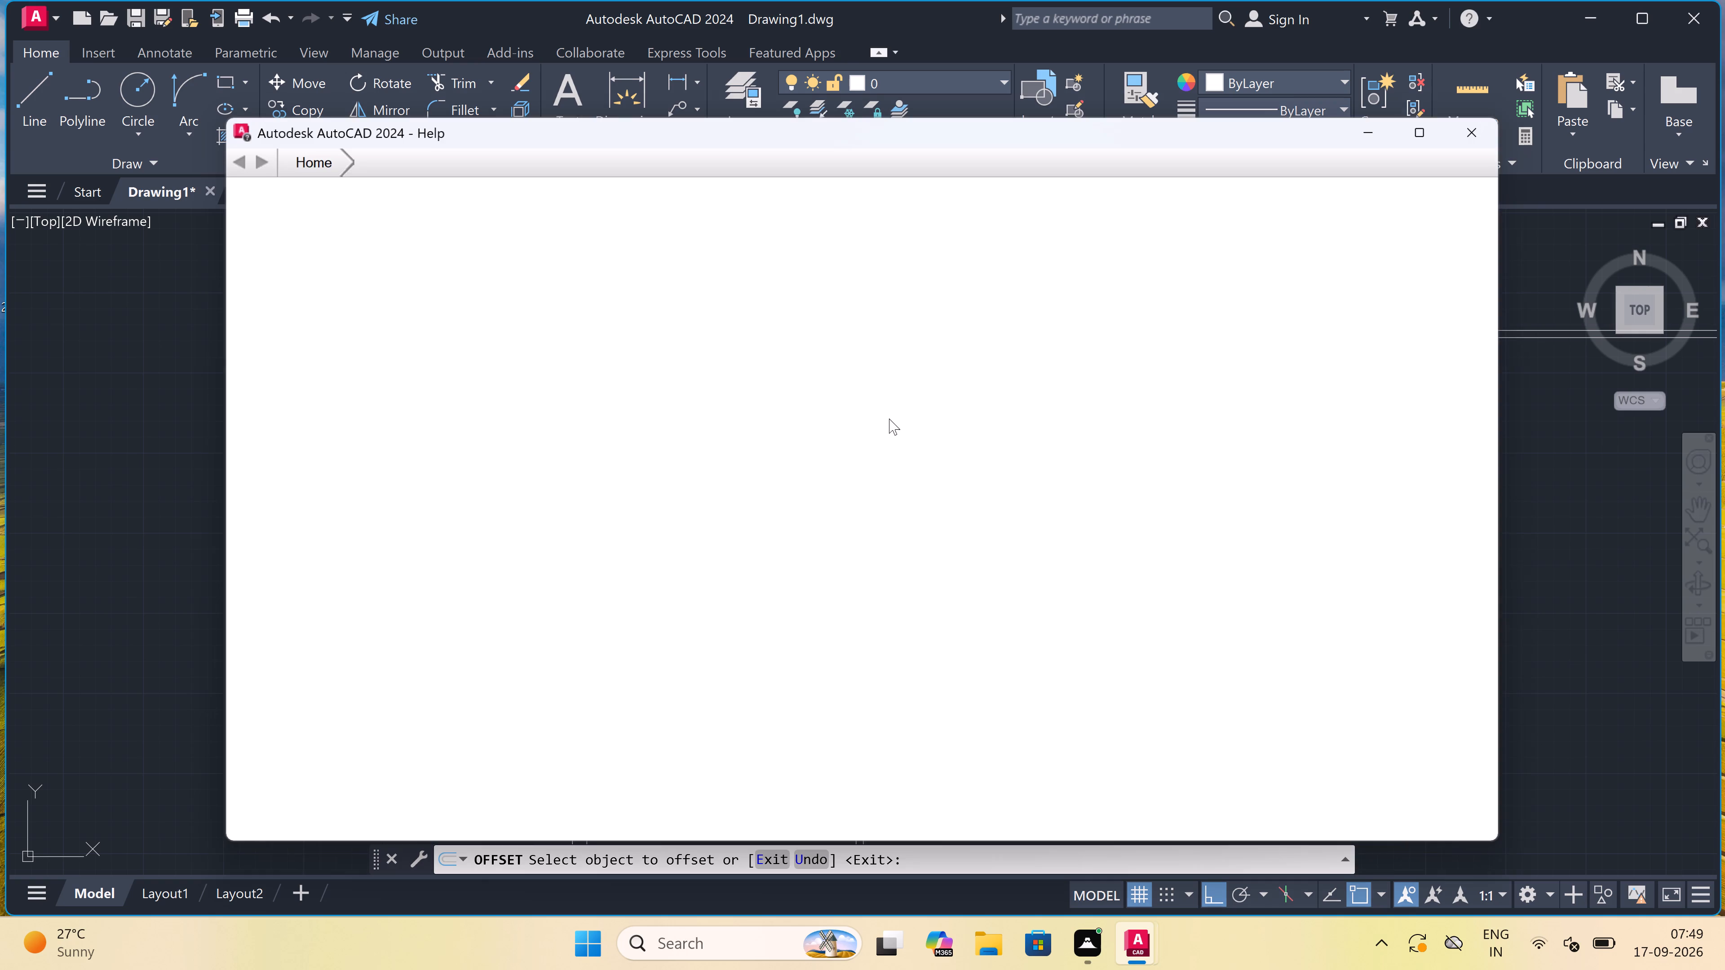
pyautogui.click(1483, 121)
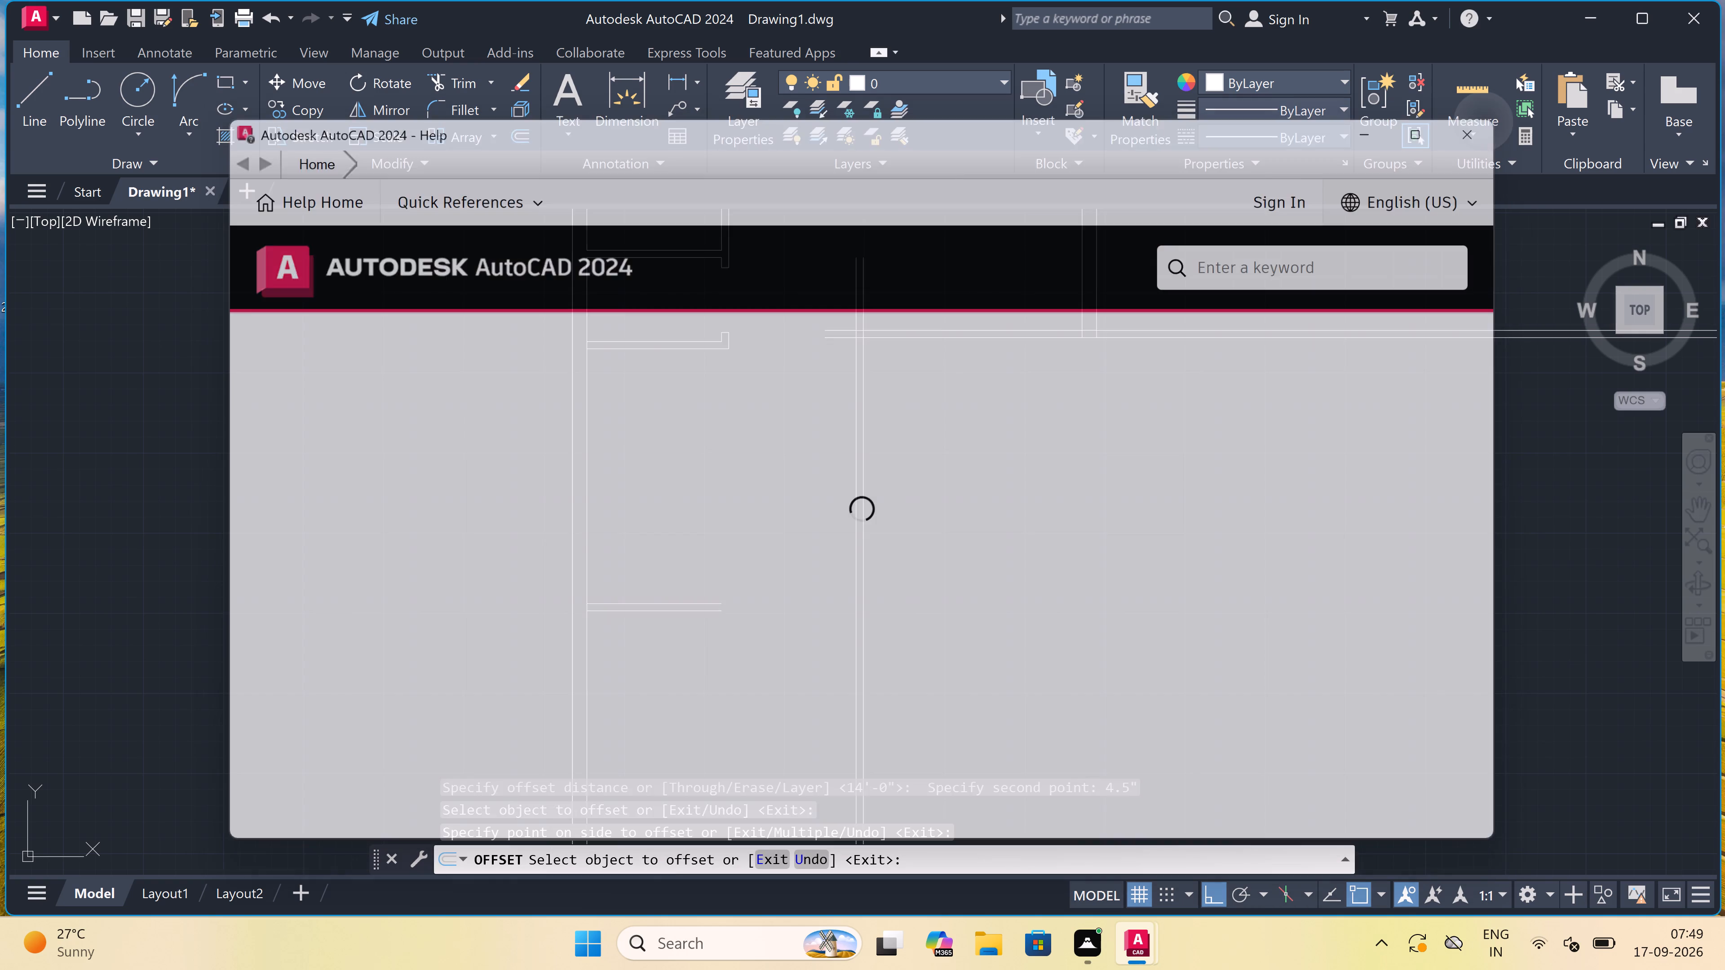
pyautogui.press('Escape')
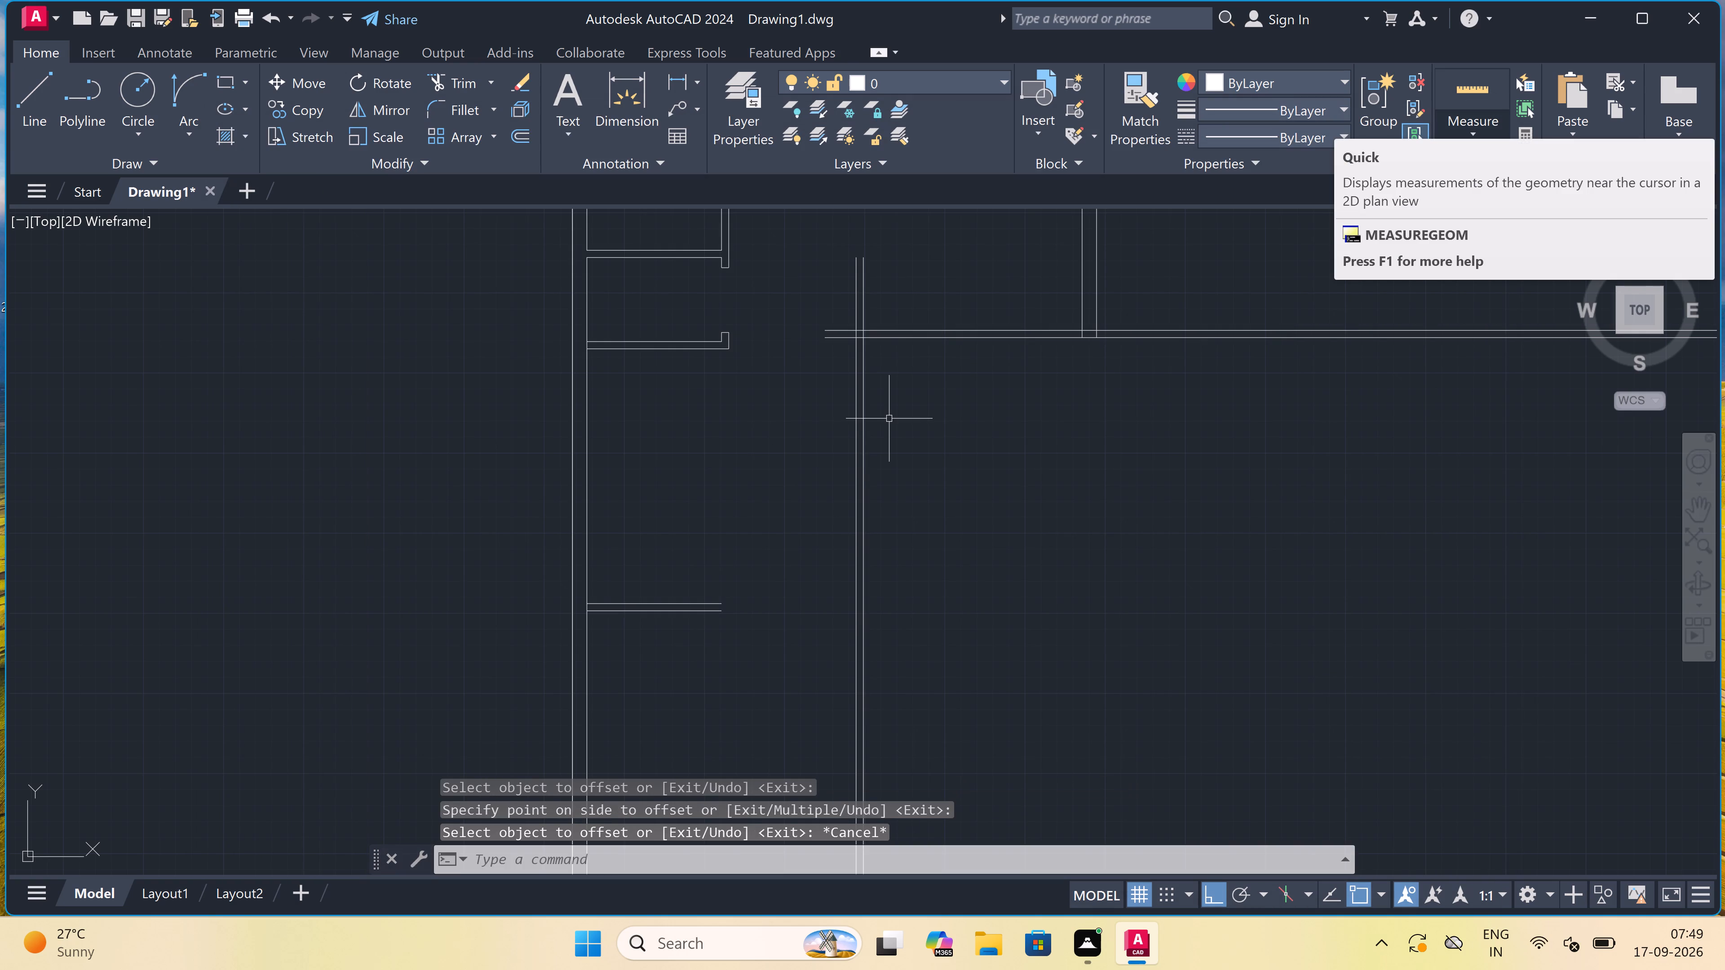
# Trim the new vertical partition above the long horizontal wall and that wall's stubs left of the partition to form a corner.
pyautogui.write('tr')
pyautogui.press('space')
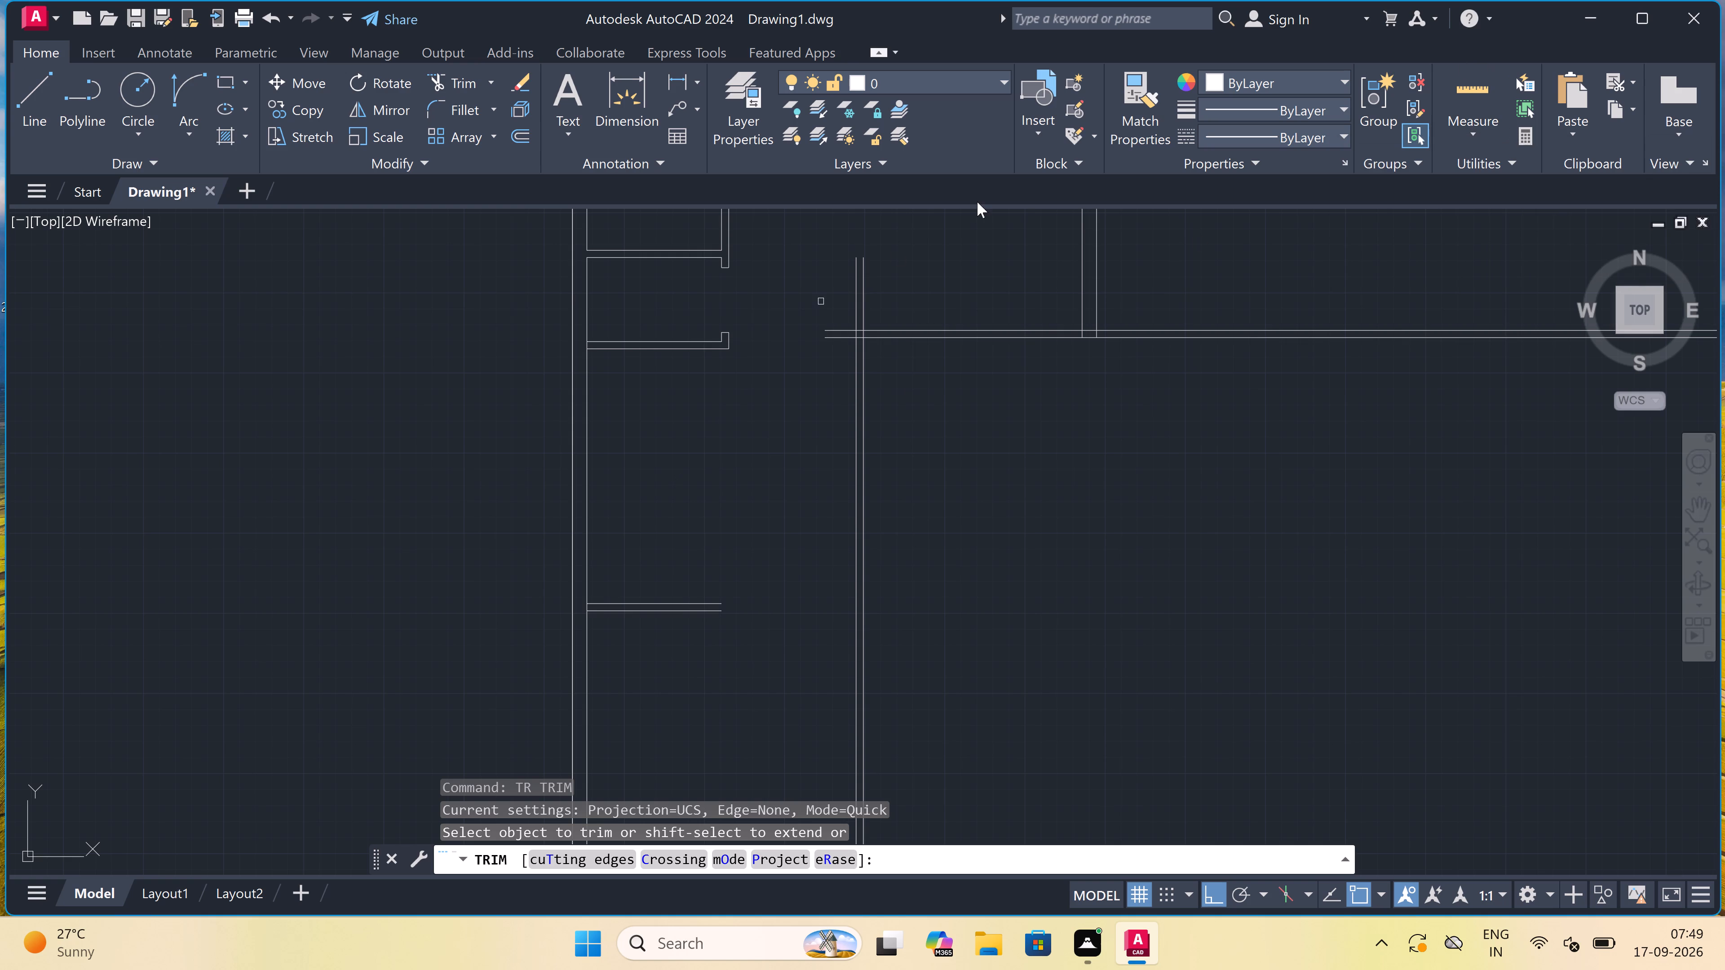
pyautogui.doubleClick(898, 289)
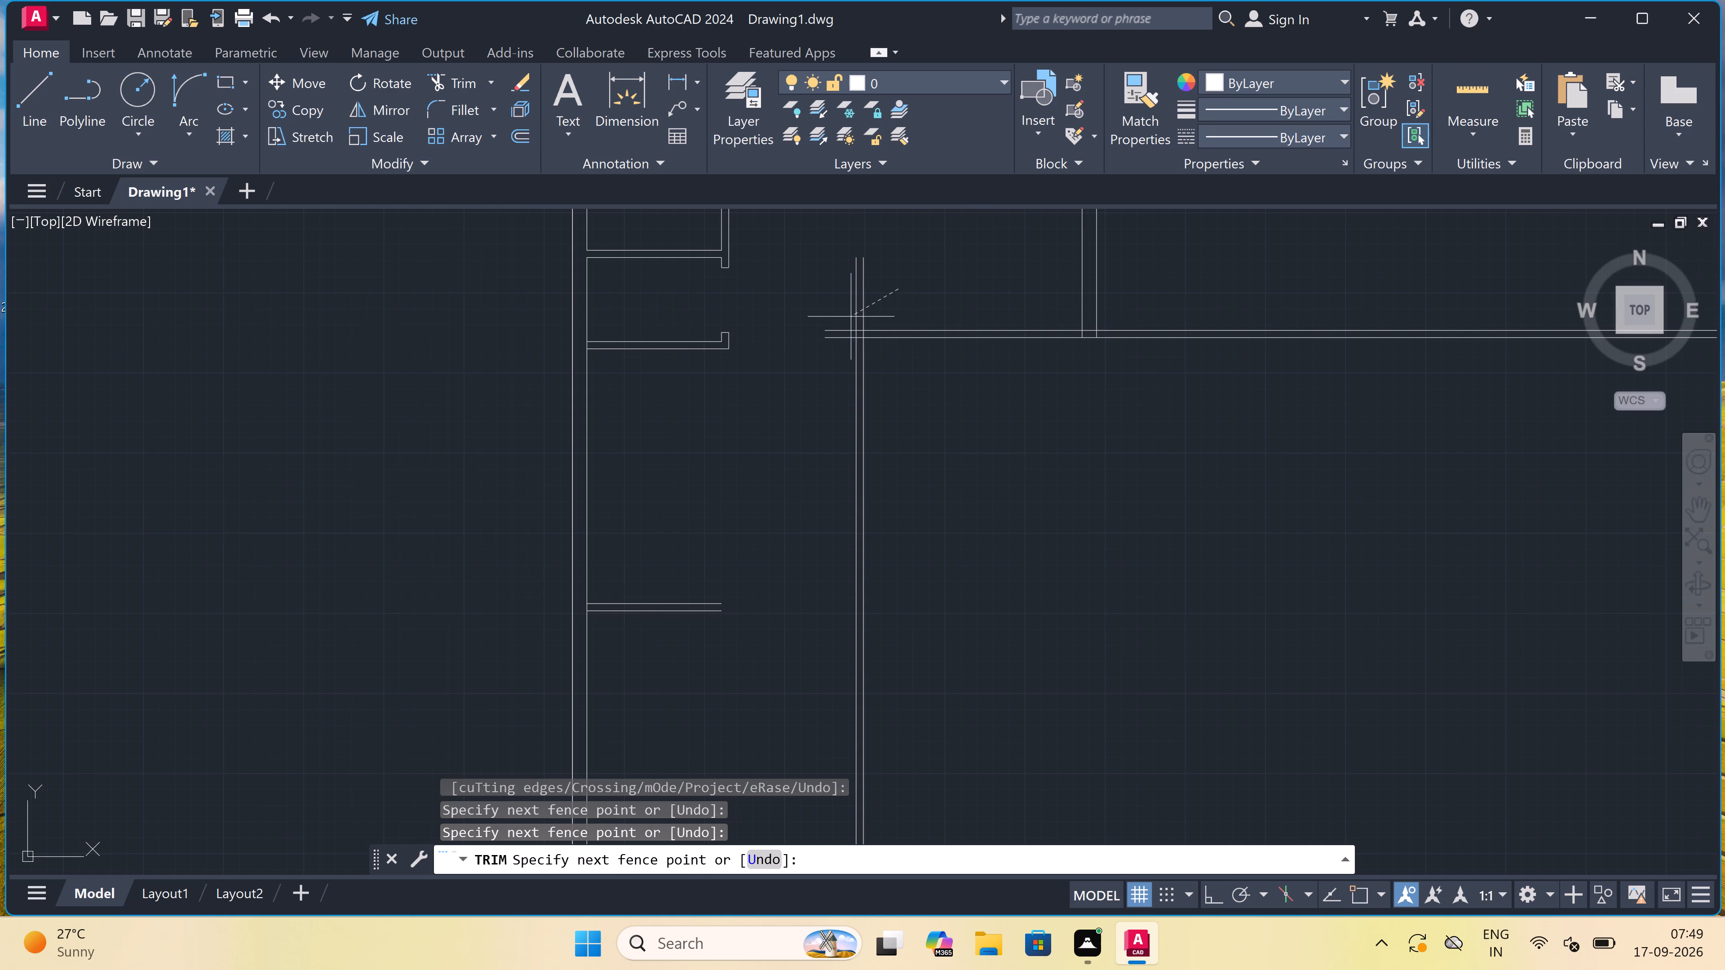
pyautogui.doubleClick(832, 344)
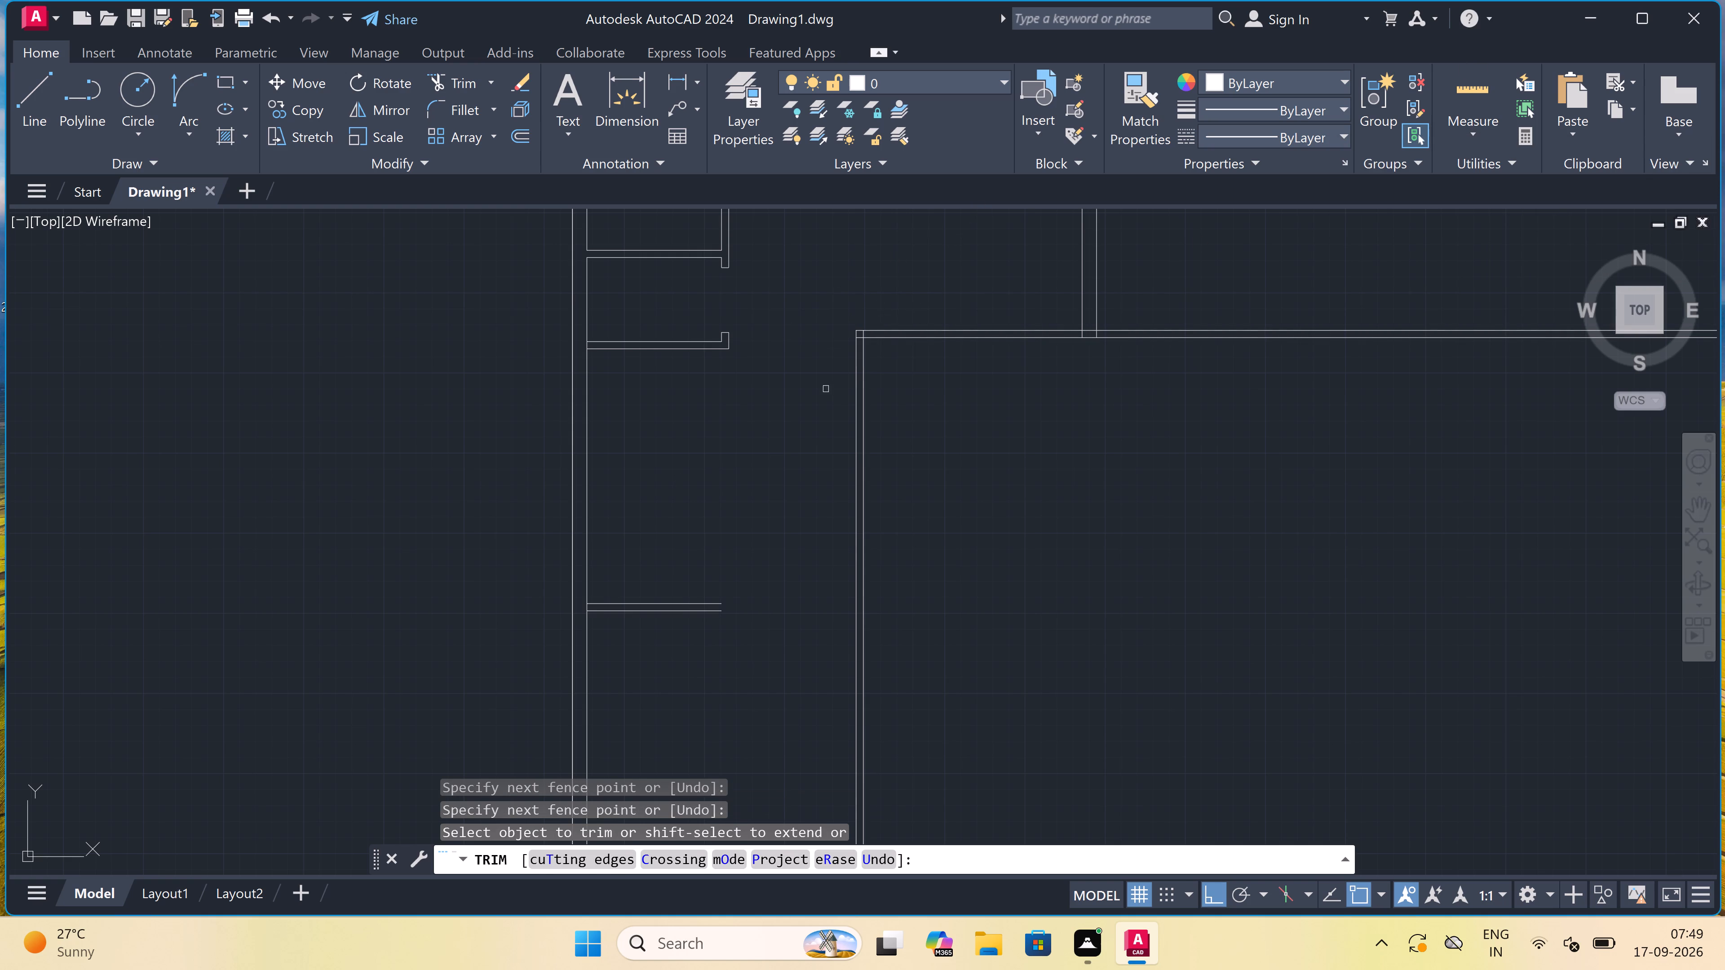
pyautogui.press('Escape')
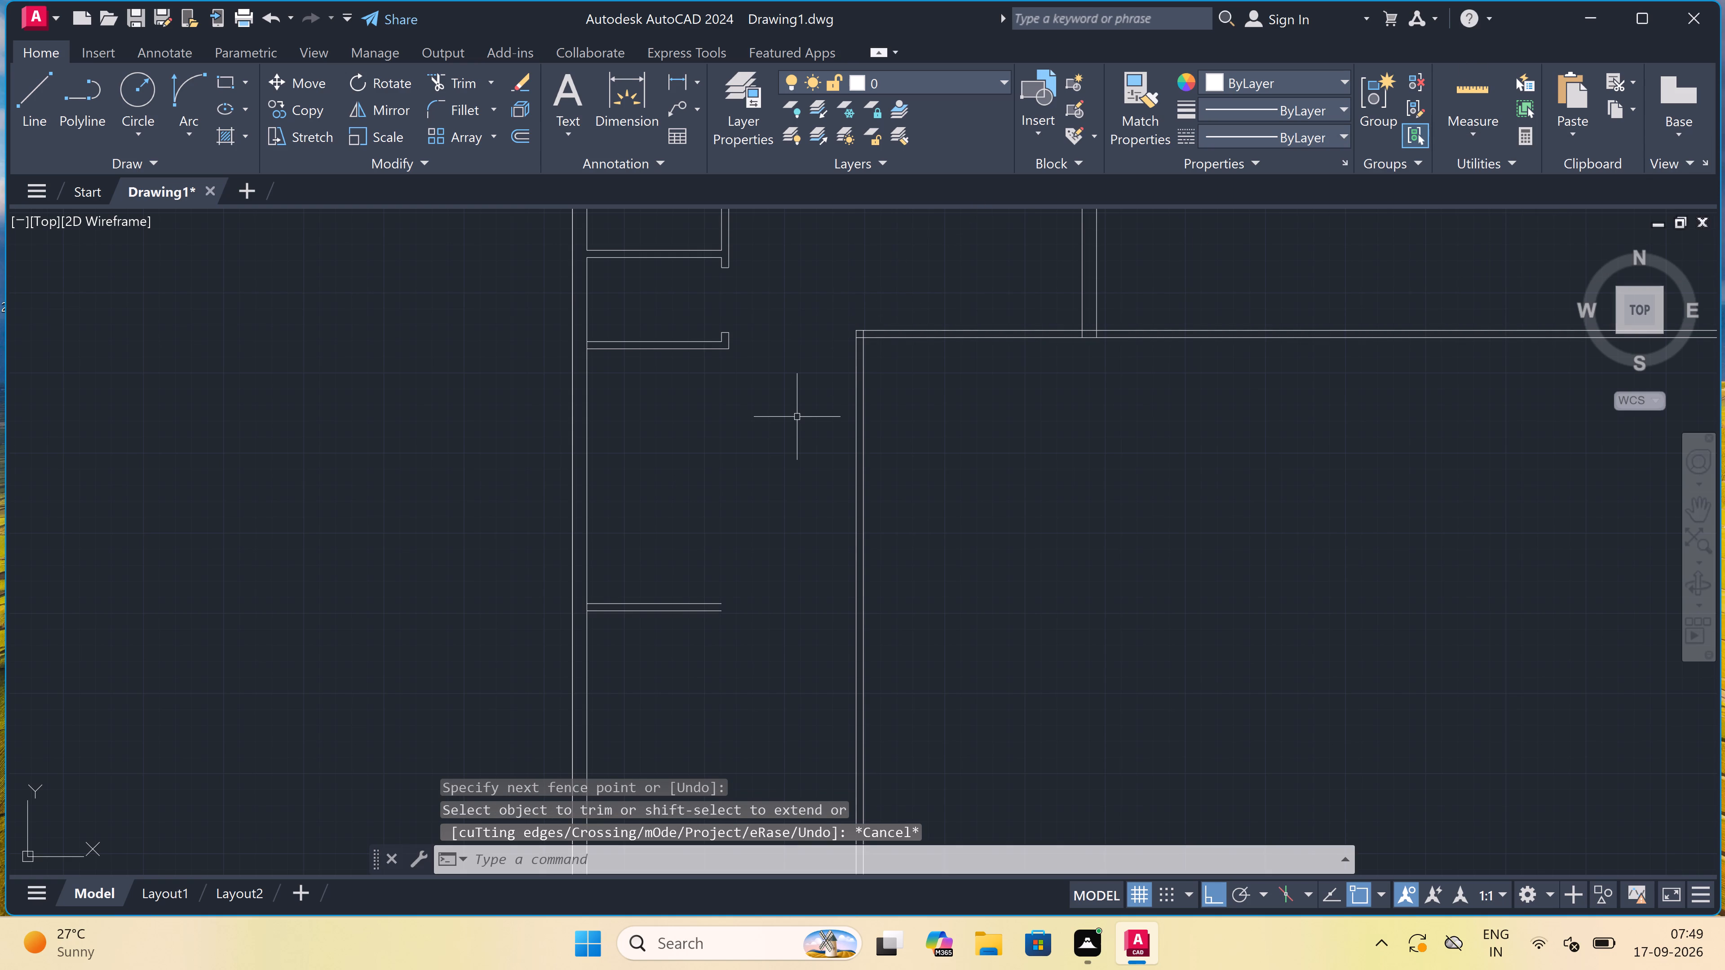
# Extend both lines of the lowest short horizontal partition right to the new vertical partition and left to the exterior wall's outer face.
pyautogui.write('ex')
pyautogui.press('space')
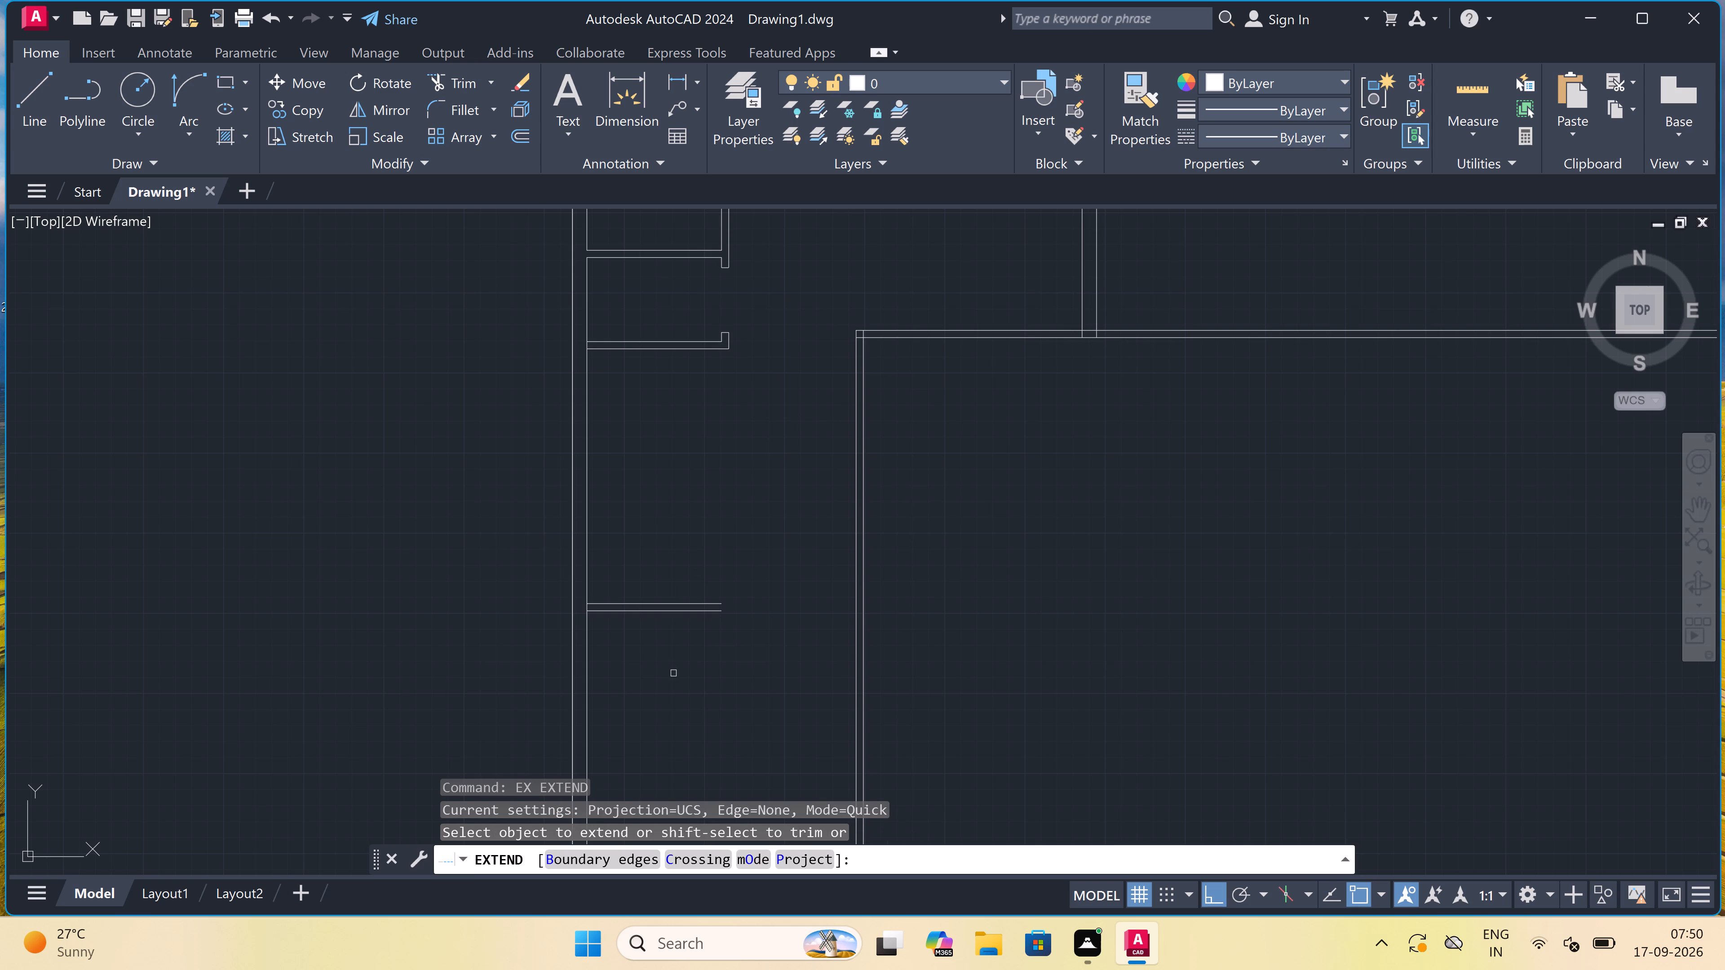
pyautogui.moveTo(672, 711); pyautogui.dragTo(672, 707)
pyautogui.click(727, 470)
pyautogui.moveTo(729, 470); pyautogui.dragTo(731, 474)
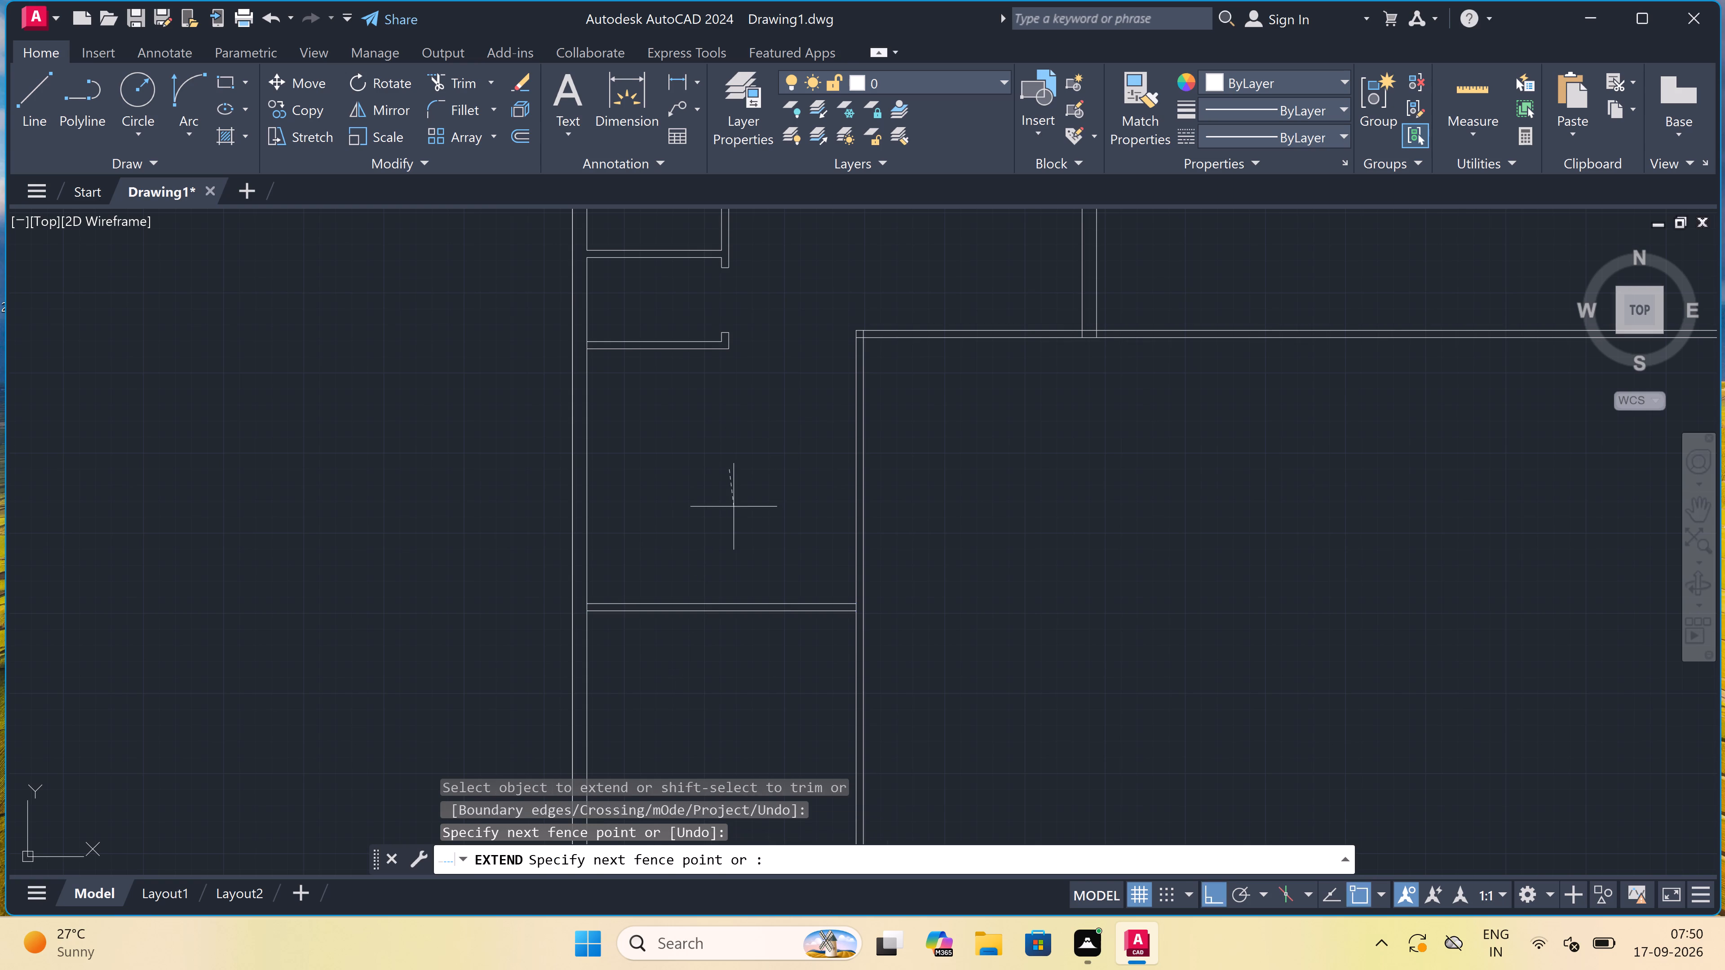
pyautogui.click(709, 662)
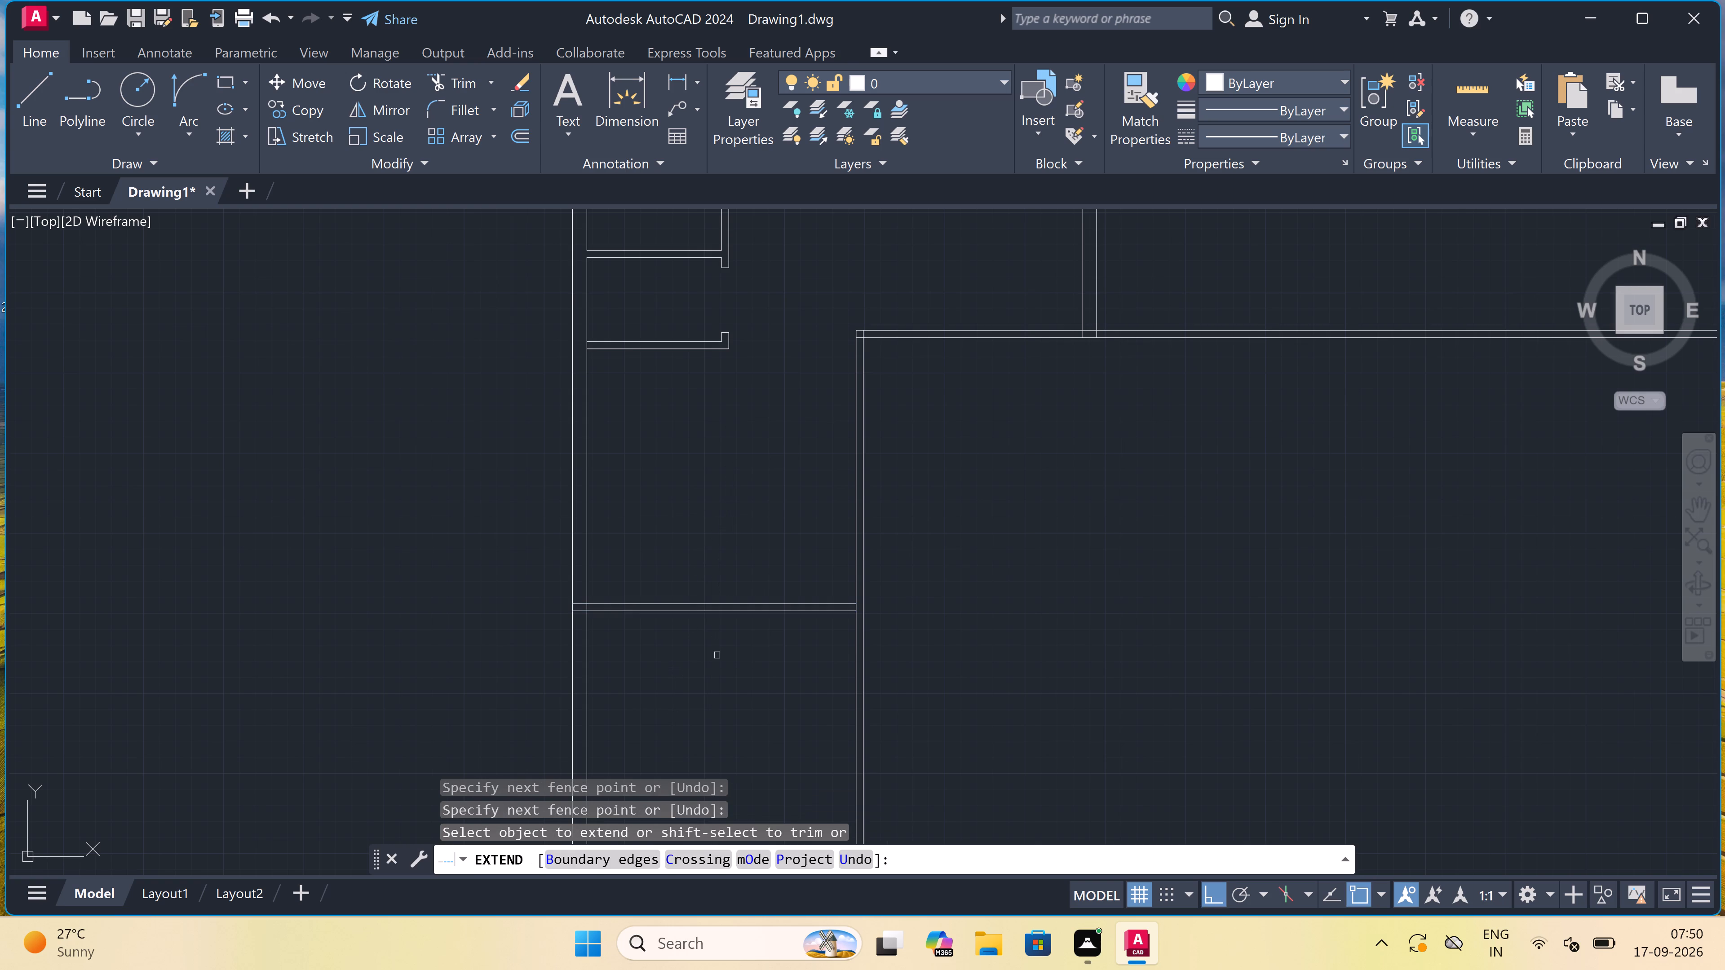
pyautogui.press('Escape')
# Offset the lower line of the extended horizontal partition downward by 4'5".
pyautogui.write('o')
pyautogui.press('space')
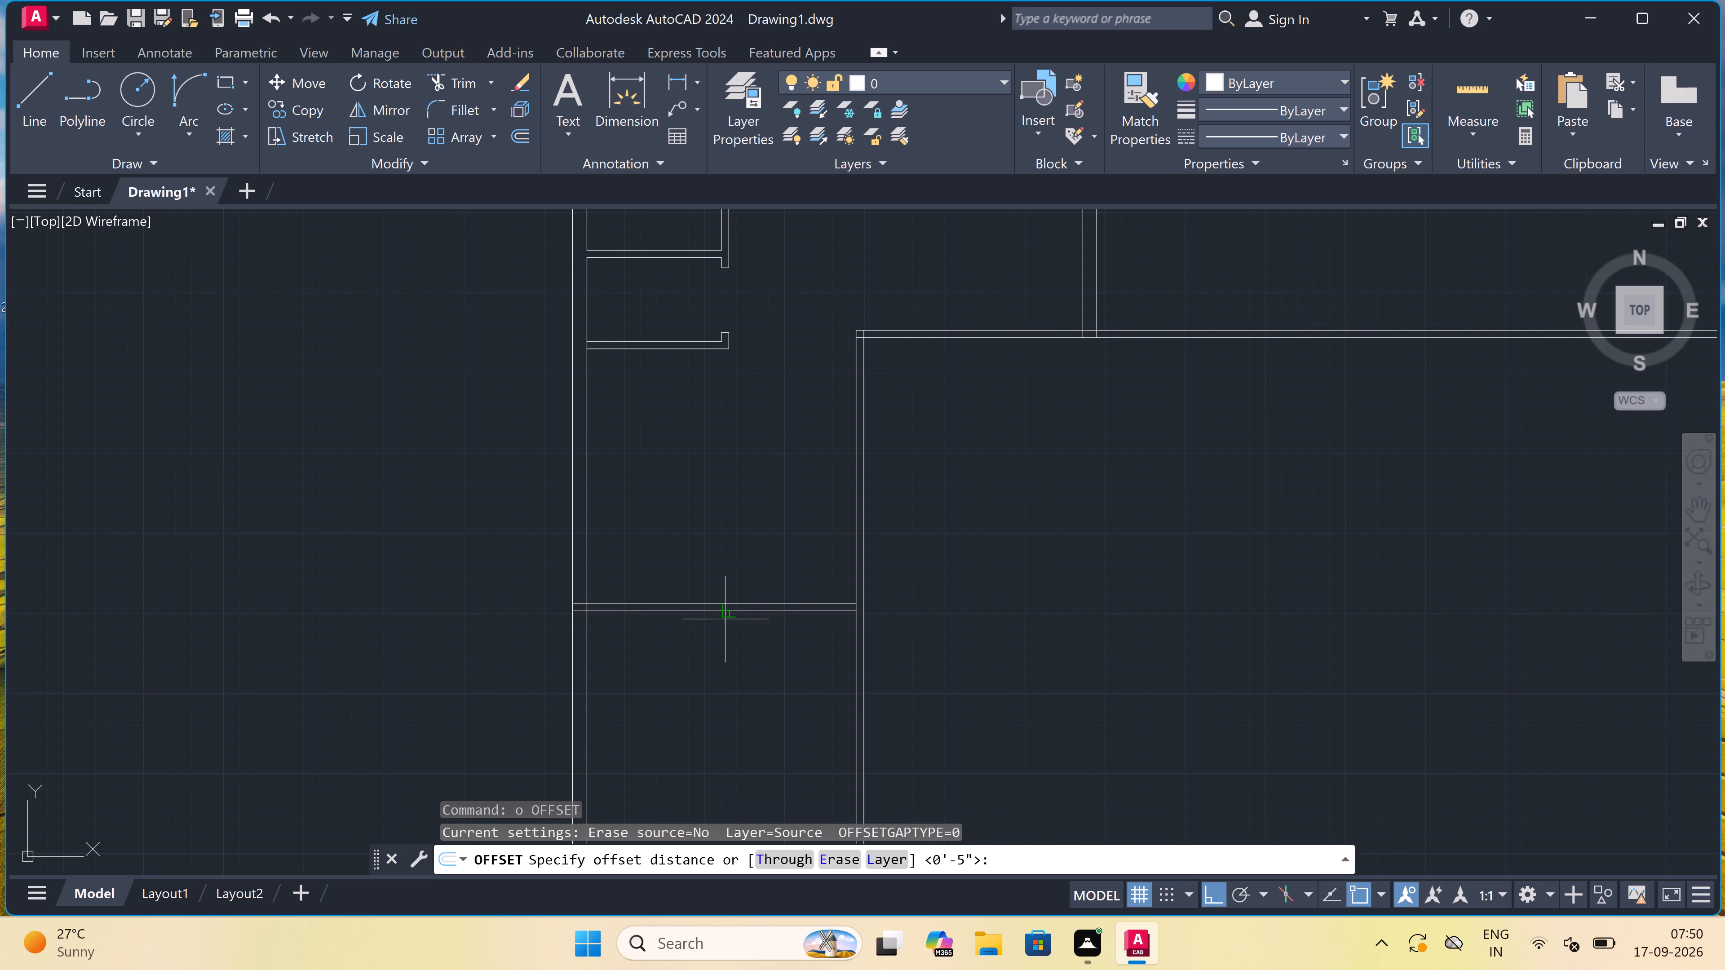
pyautogui.moveTo(730, 615); pyautogui.dragTo(738, 608)
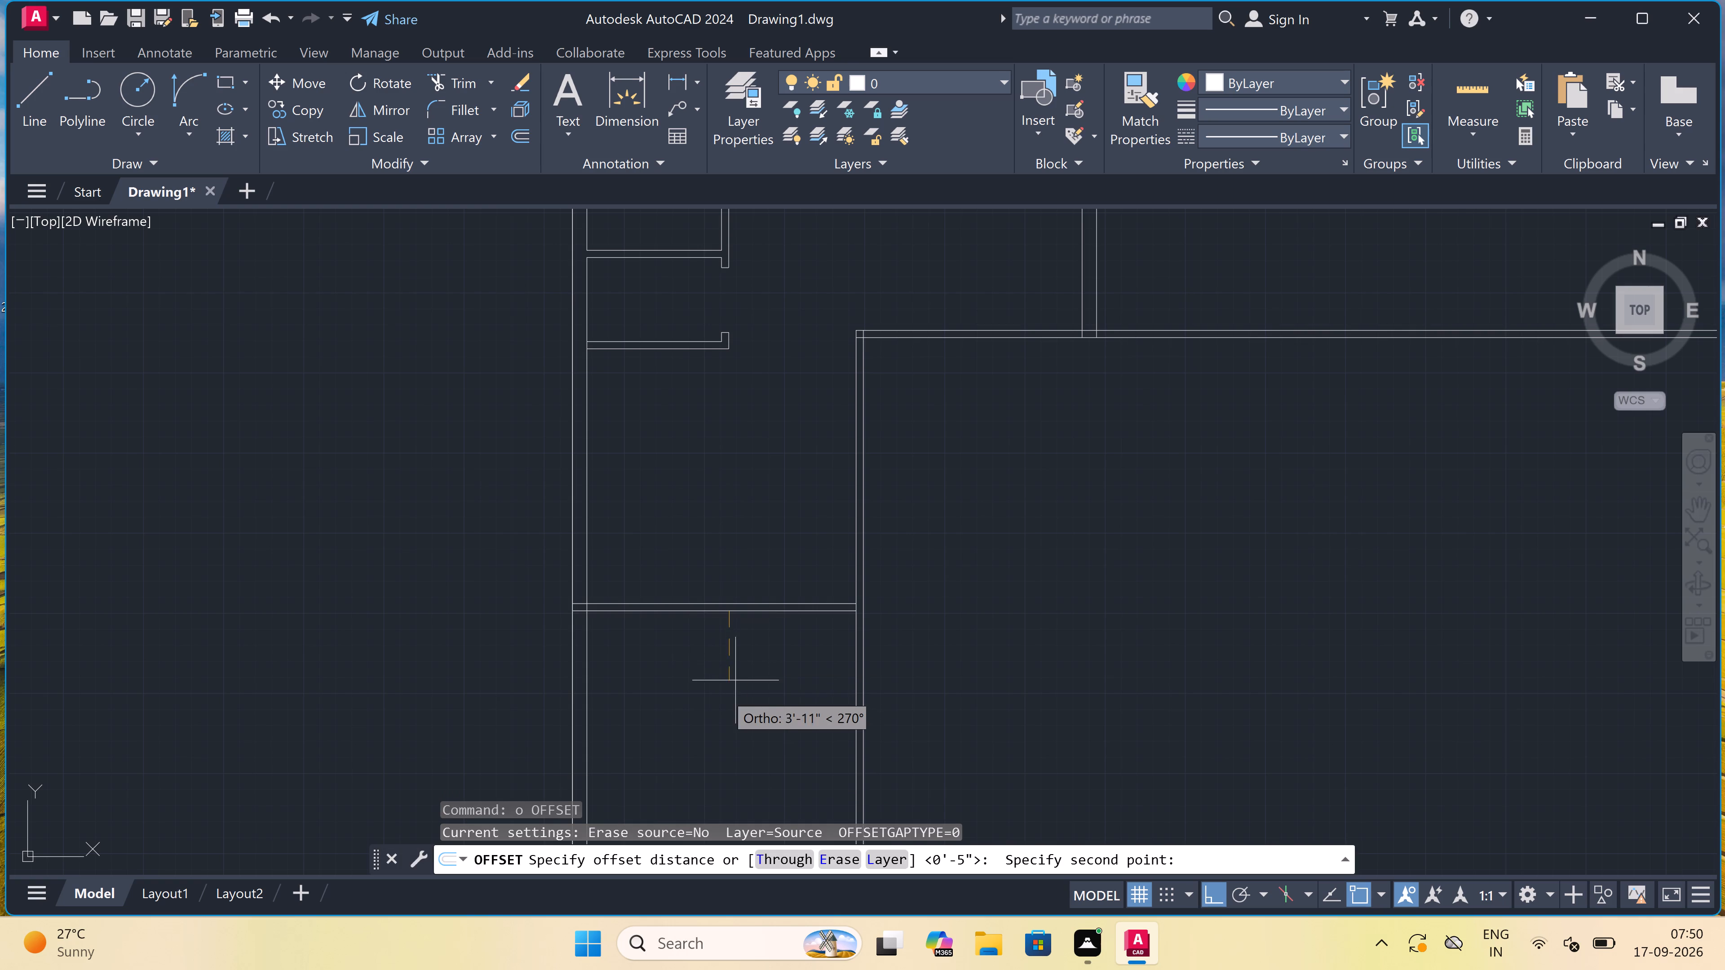
pyautogui.write("4'5")
pyautogui.write('"')
pyautogui.press('space')
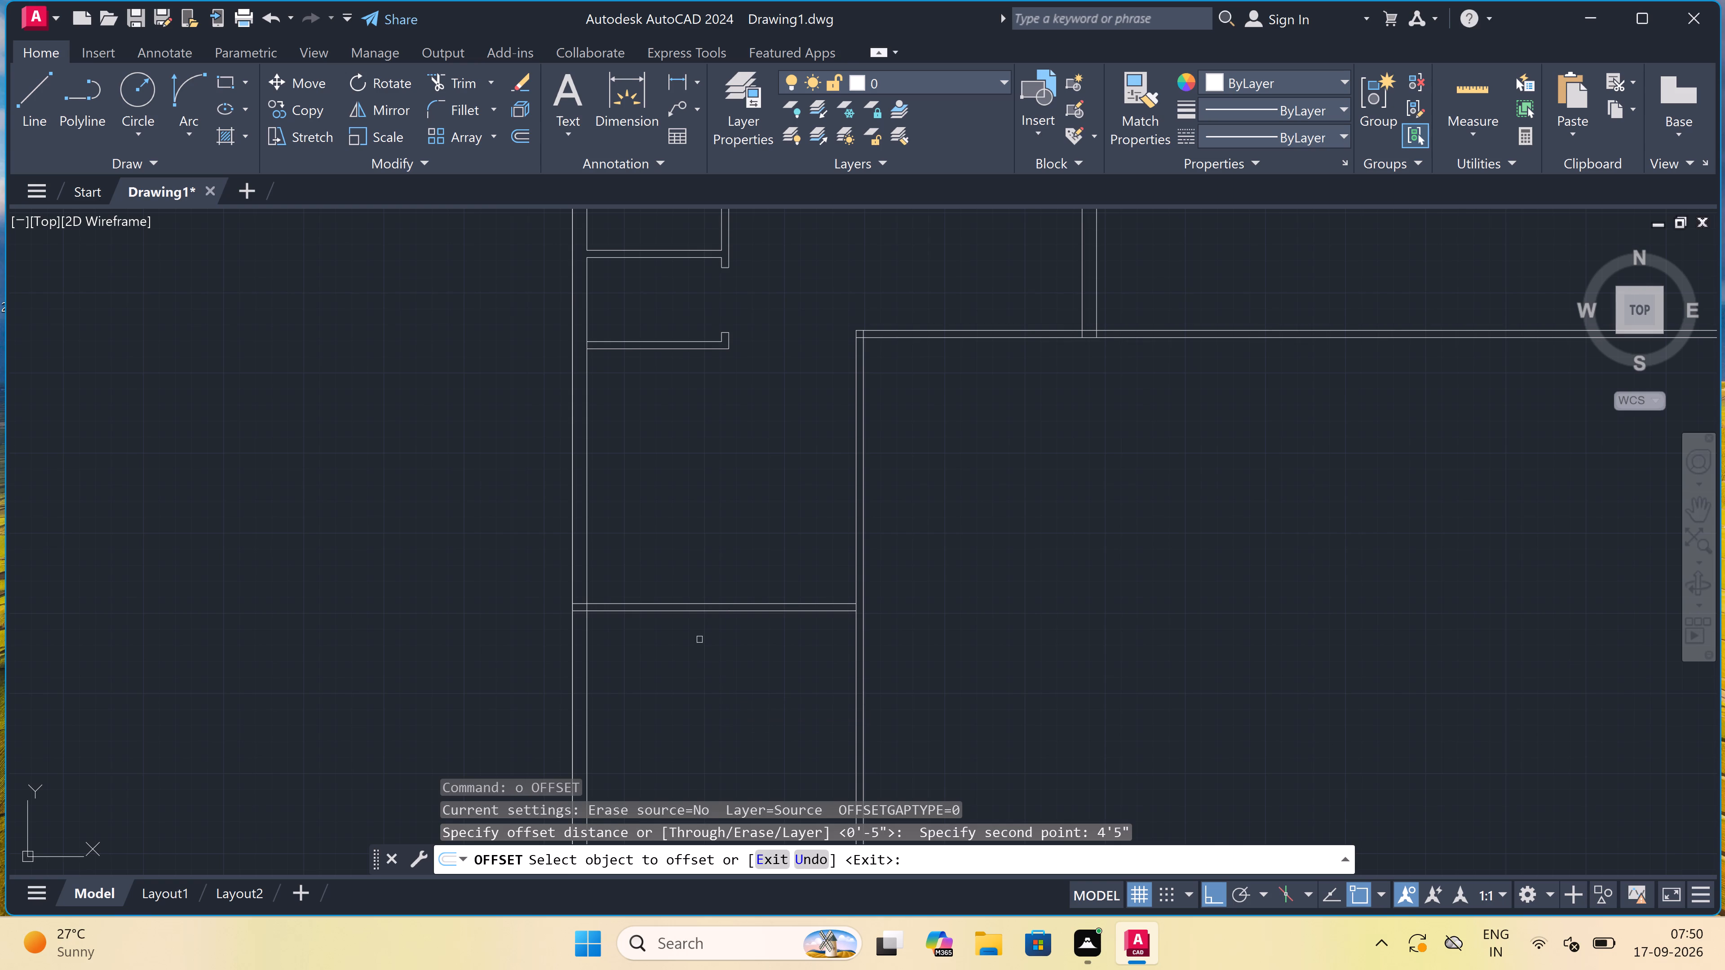
pyautogui.click(734, 611)
pyautogui.moveTo(734, 611); pyautogui.dragTo(734, 617)
pyautogui.click(734, 649)
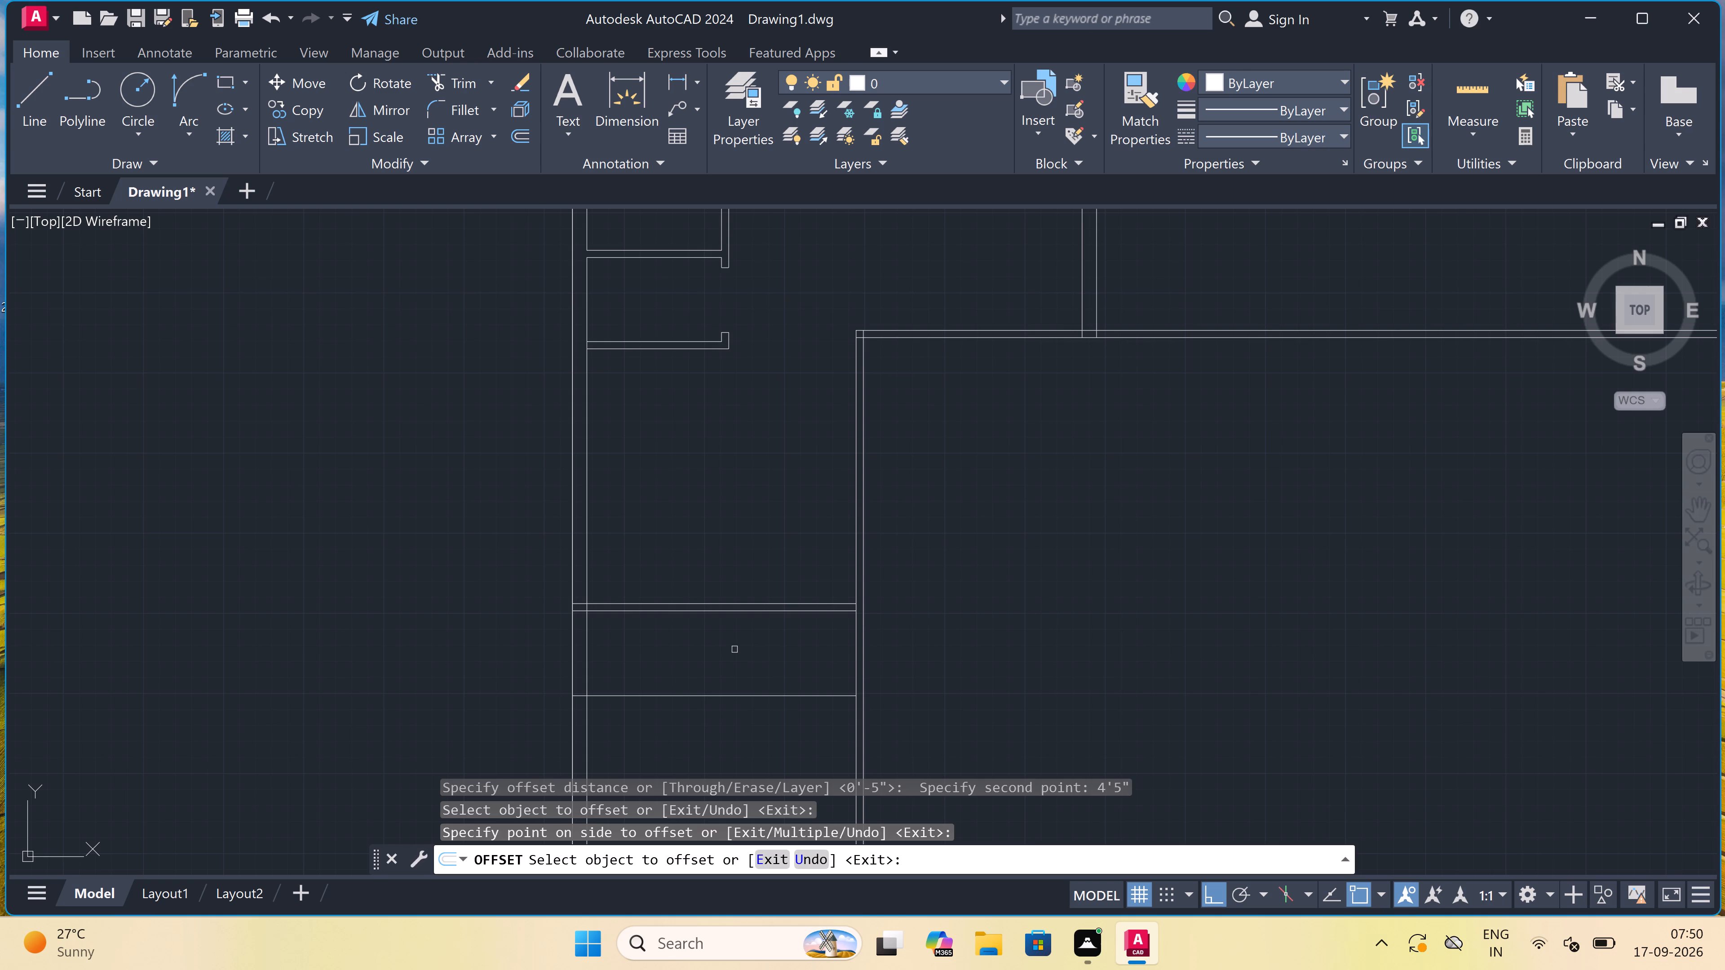
pyautogui.press('Escape')
# Offset the new horizontal line downward by 9" to give the wall its thickness.
pyautogui.press('o')
pyautogui.press('space')
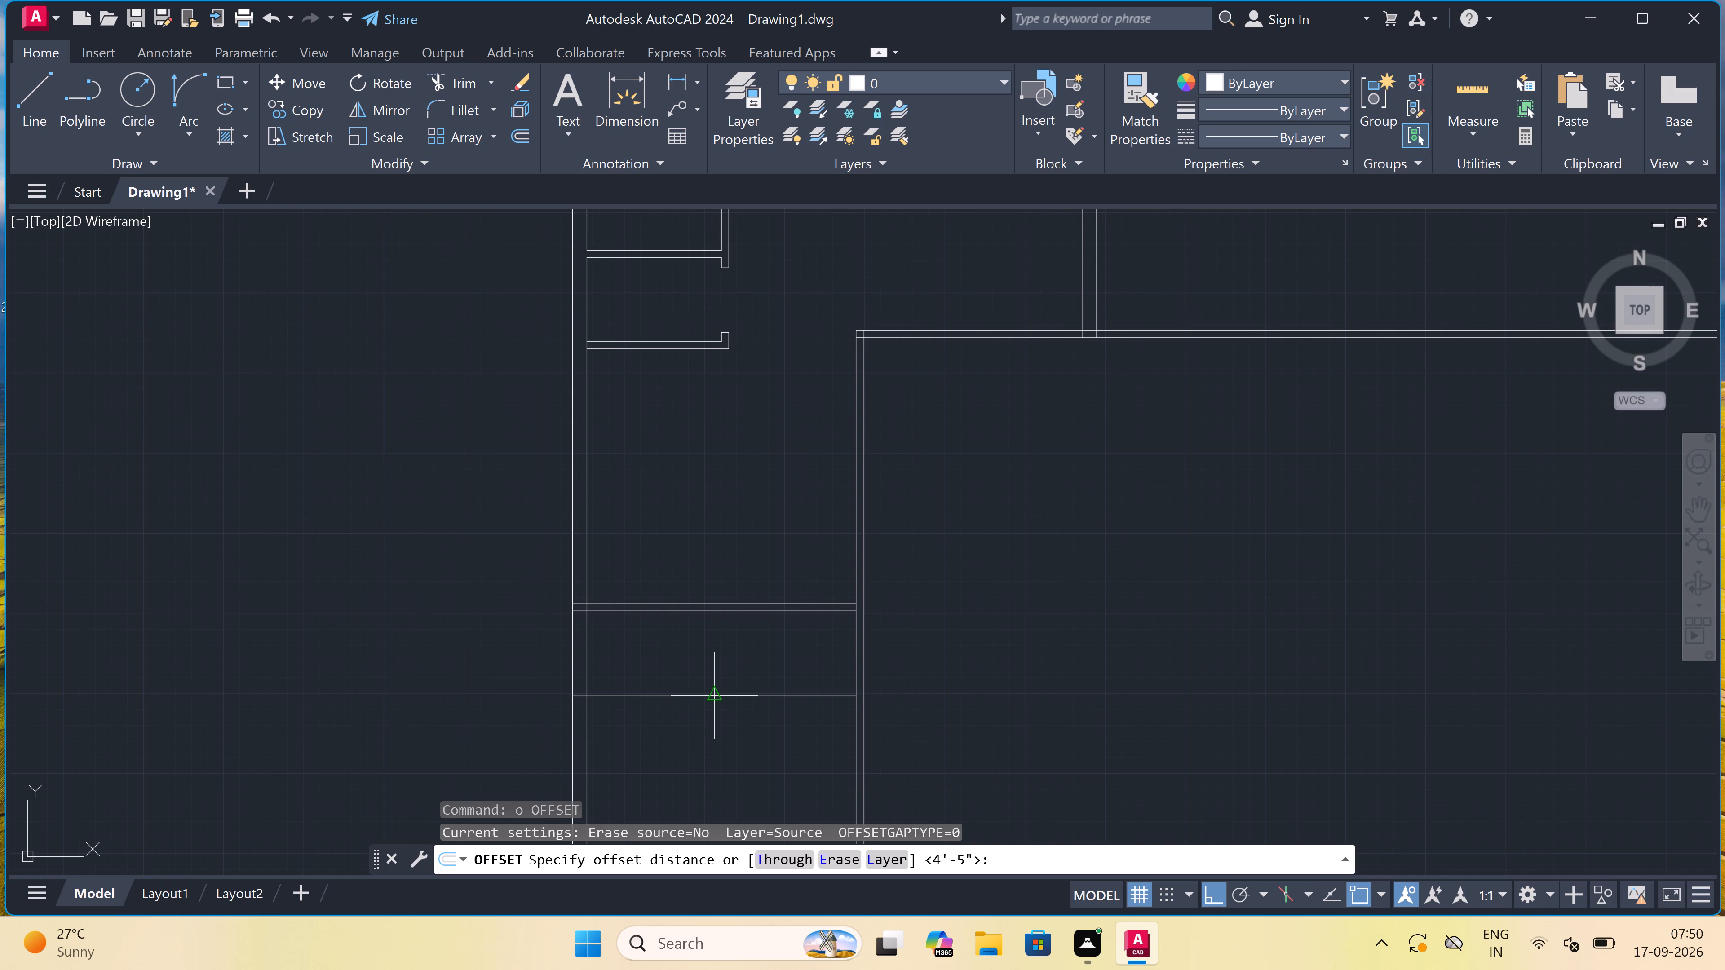
pyautogui.doubleClick(721, 692)
pyautogui.press('9')
pyautogui.write('"')
pyautogui.press('space')
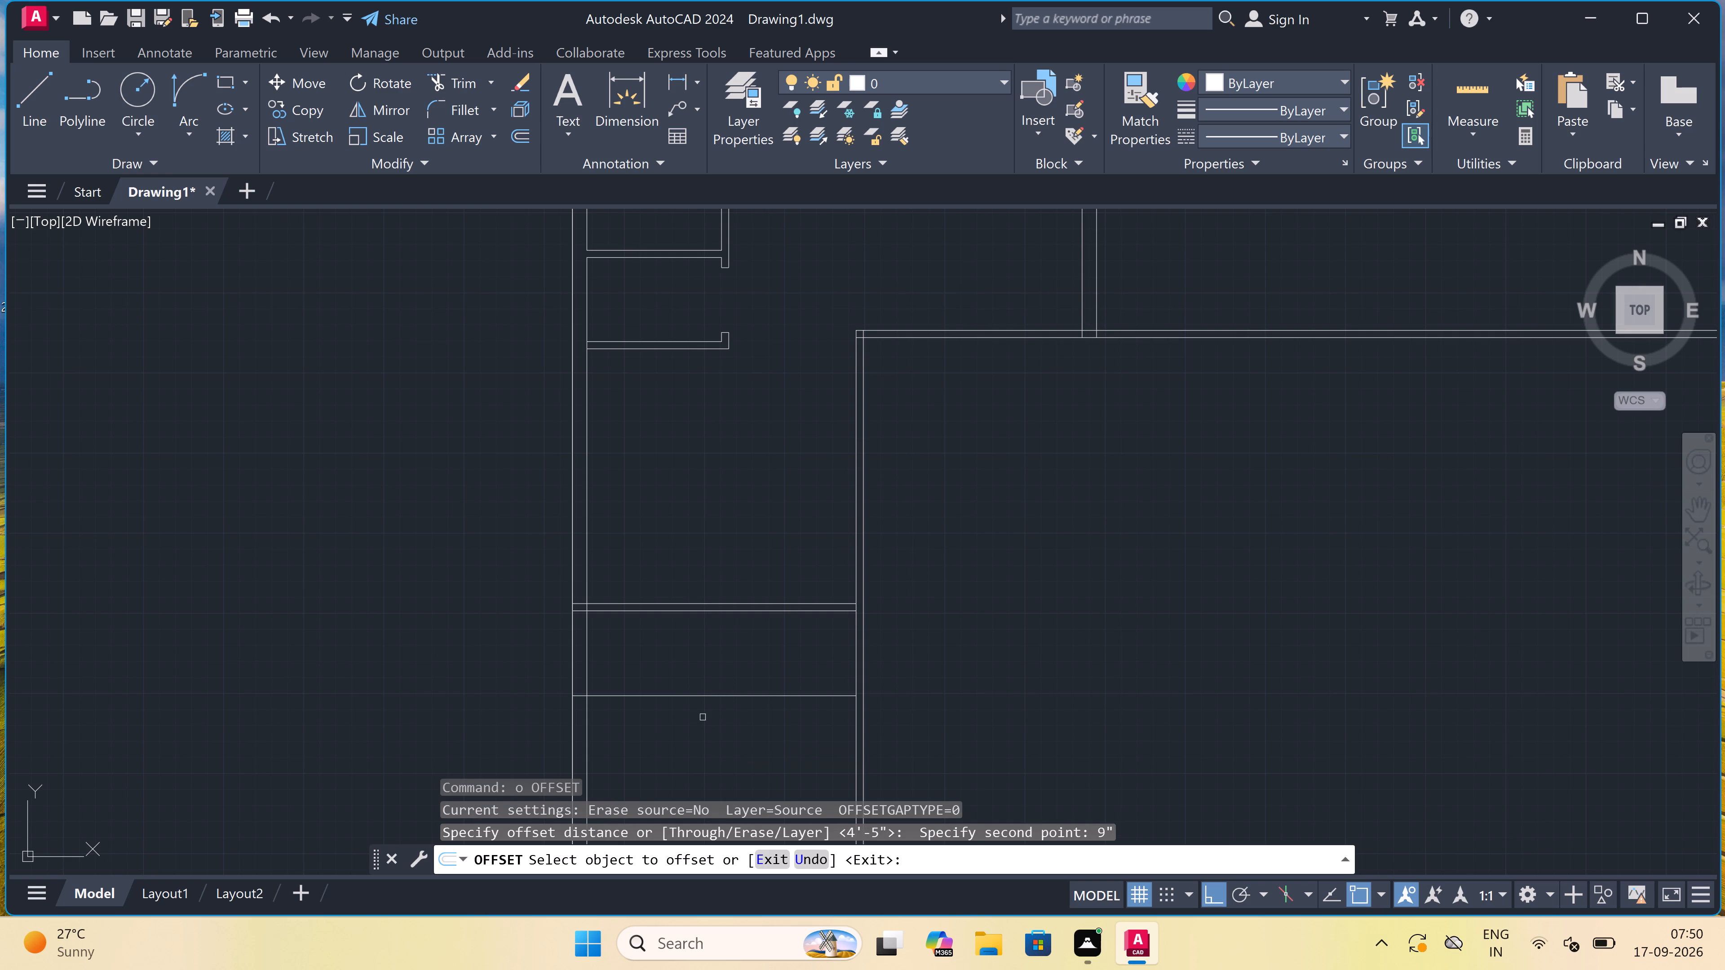
pyautogui.moveTo(712, 697); pyautogui.dragTo(717, 707)
pyautogui.click(717, 726)
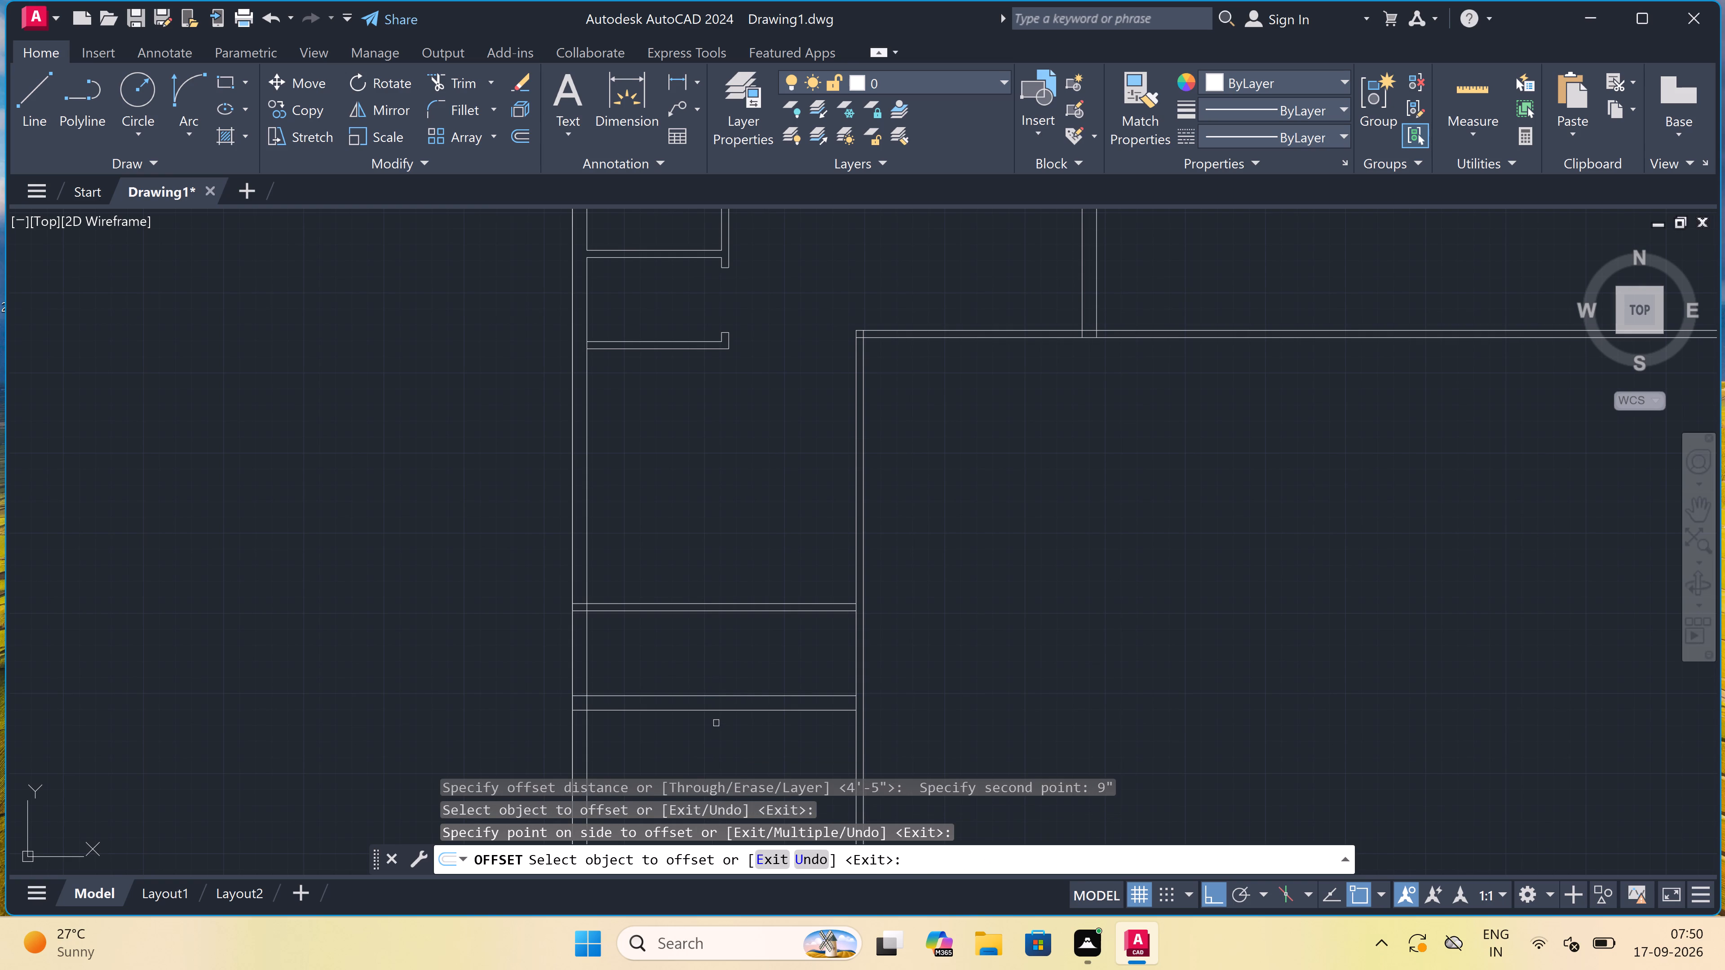
pyautogui.press('Escape')
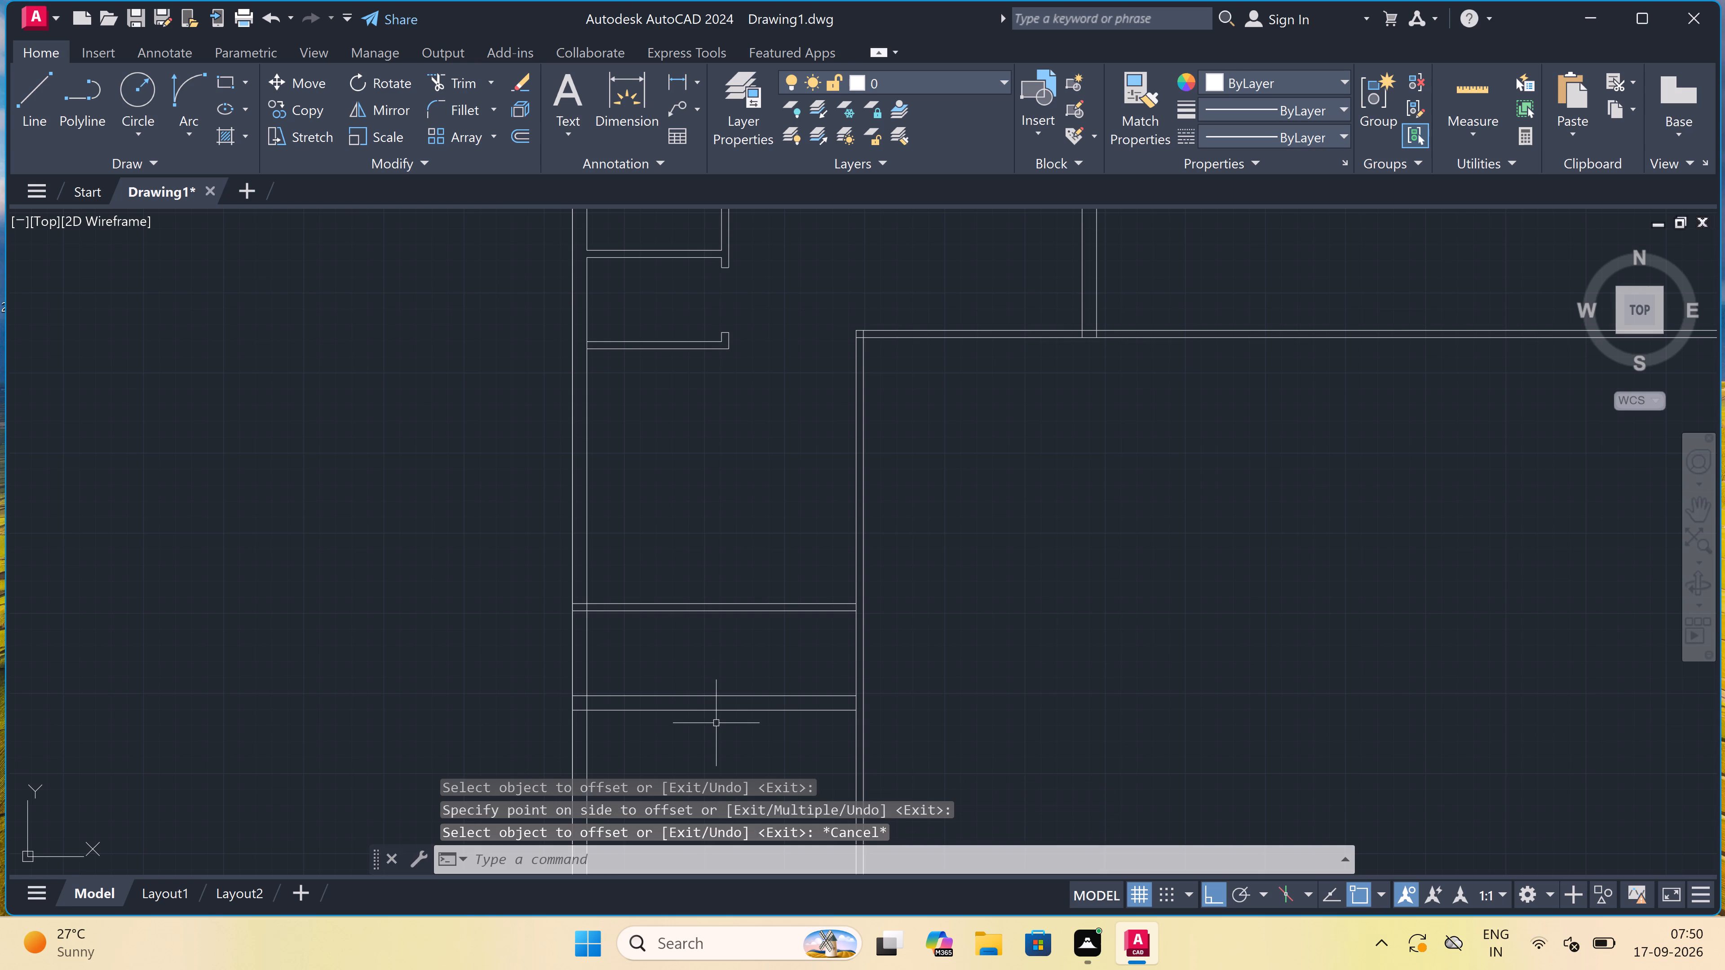
# Examine the new walls beside the left exterior wall and the corner where the vertical partition meets the long horizontal wall.
pyautogui.scroll(-3, 765, 618)
pyautogui.scroll(2, 765, 618)
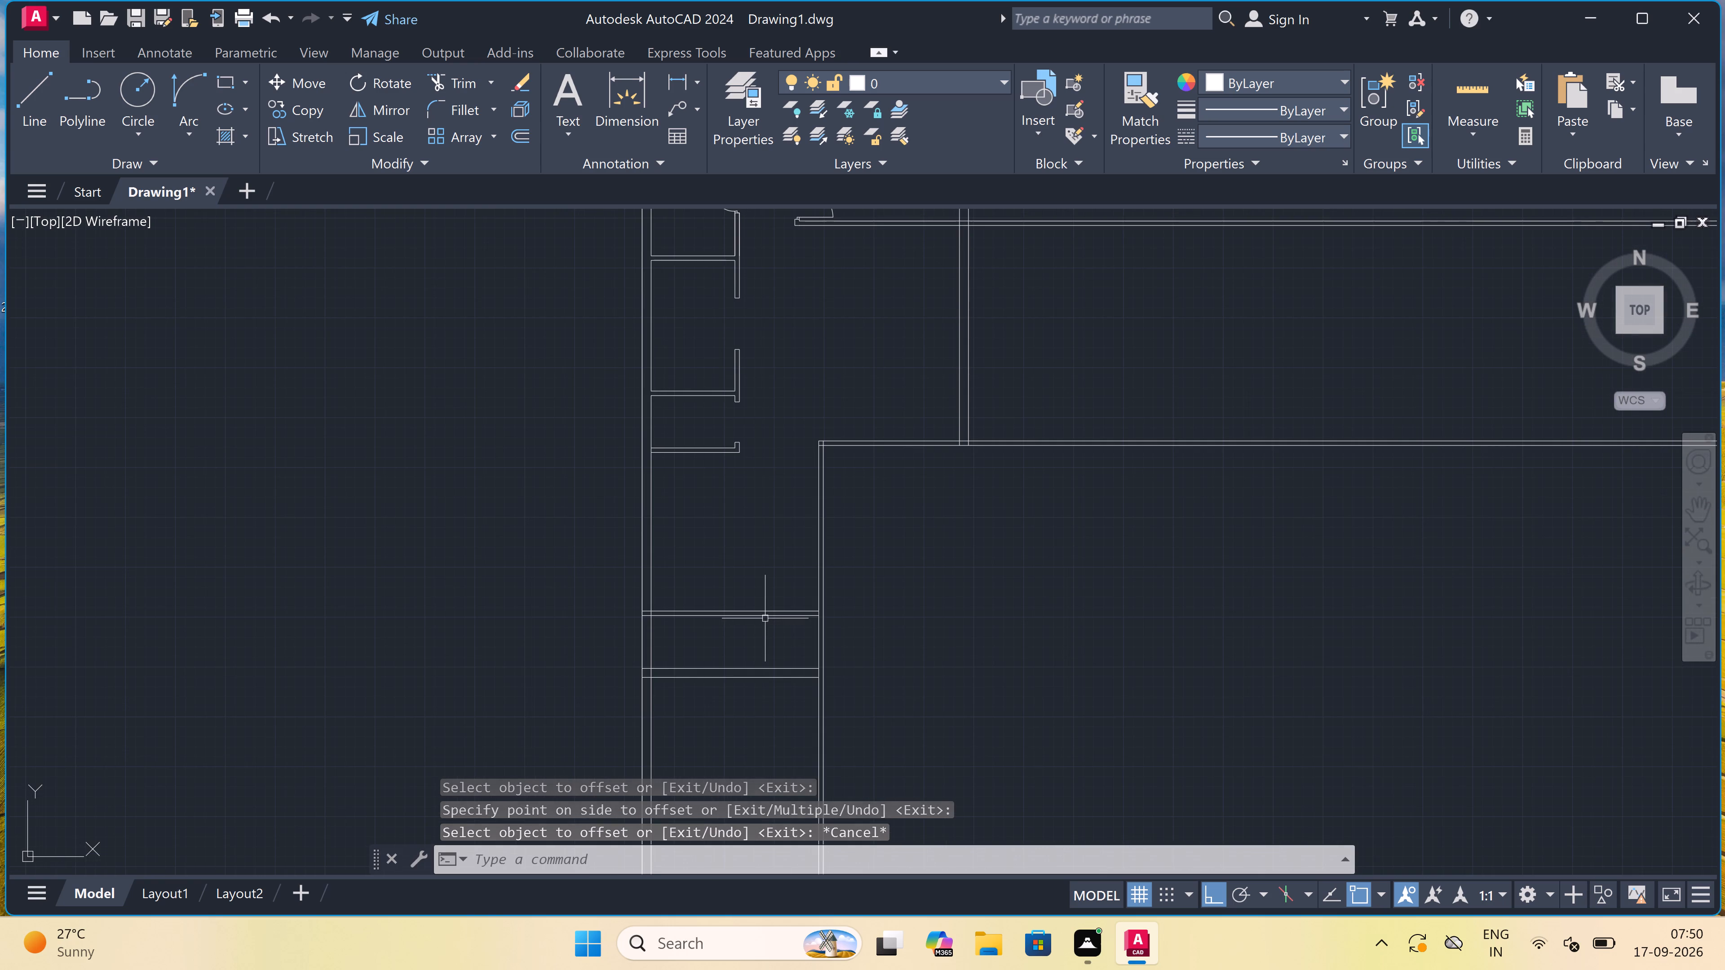
pyautogui.scroll(-1, 765, 618)
pyautogui.scroll(1, 825, 553)
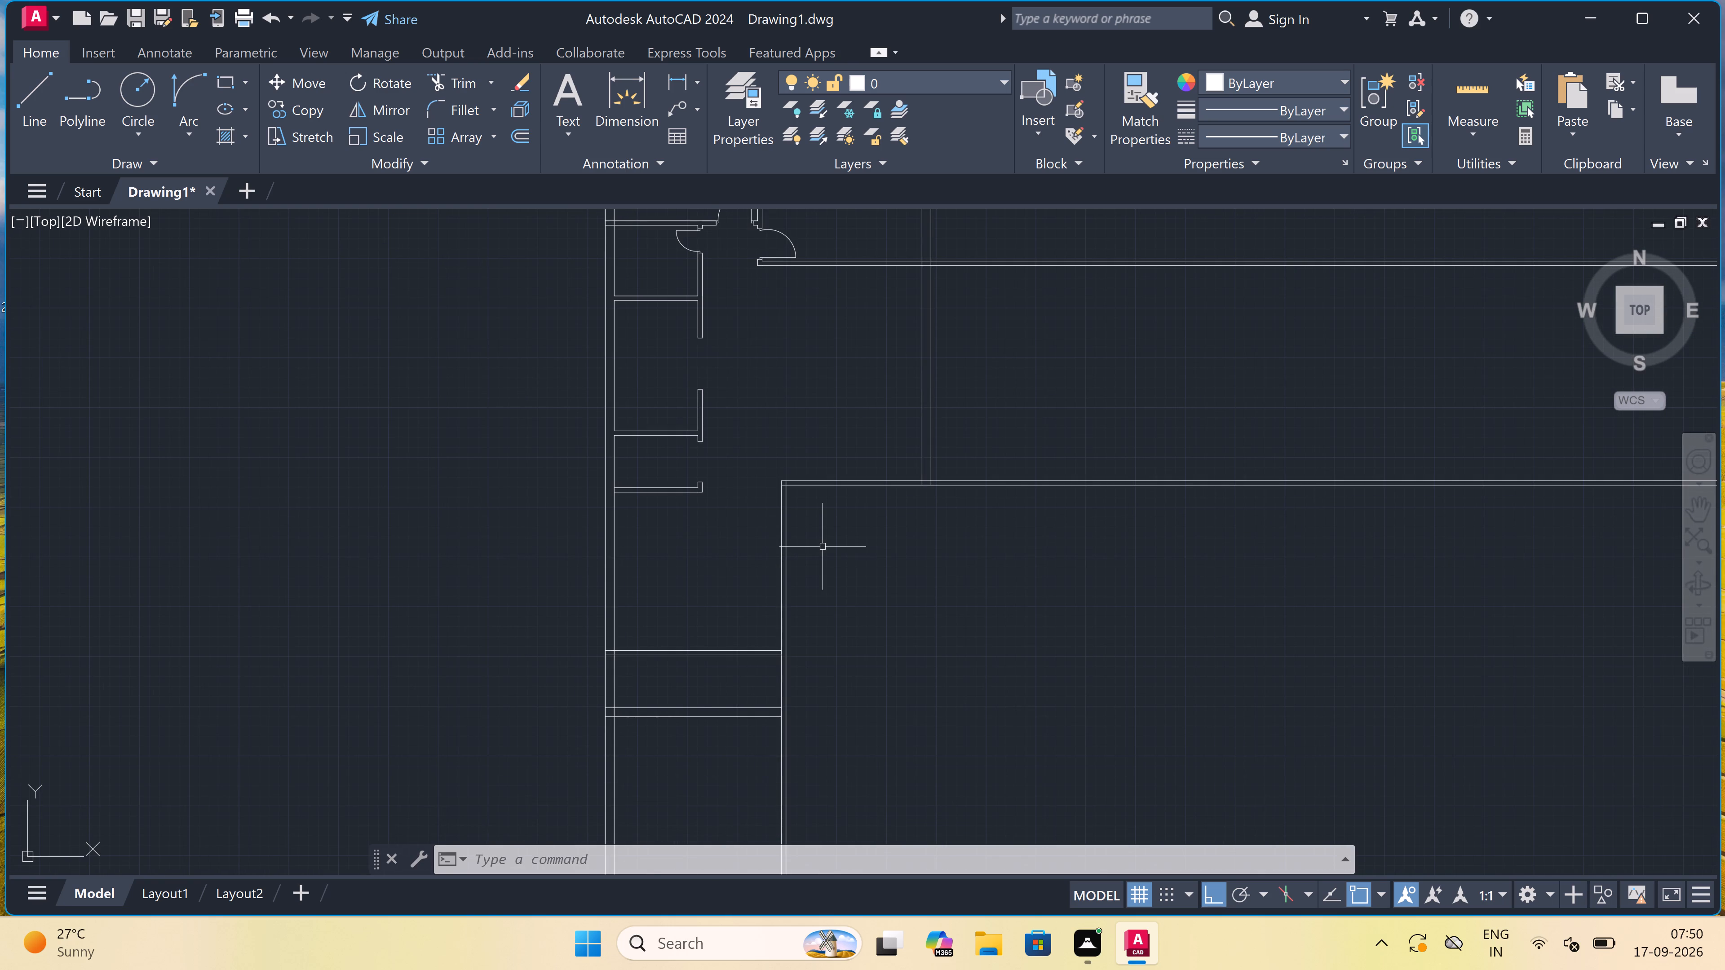
pyautogui.scroll(-1, 823, 547)
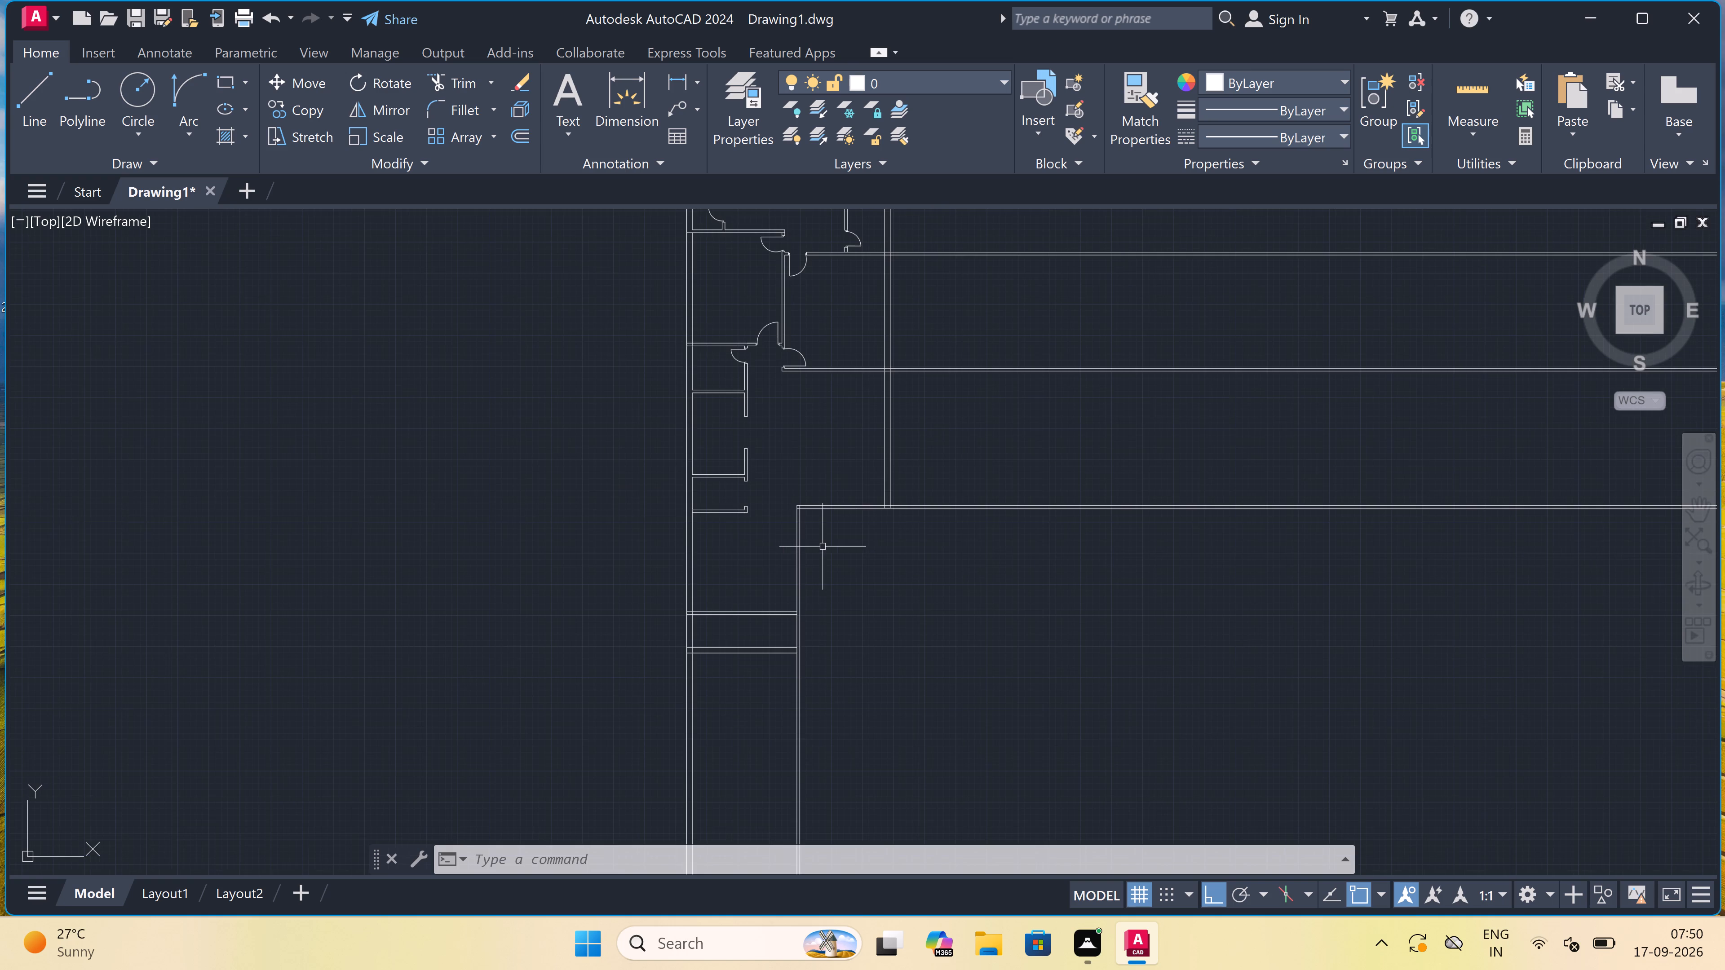
pyautogui.scroll(2, 823, 546)
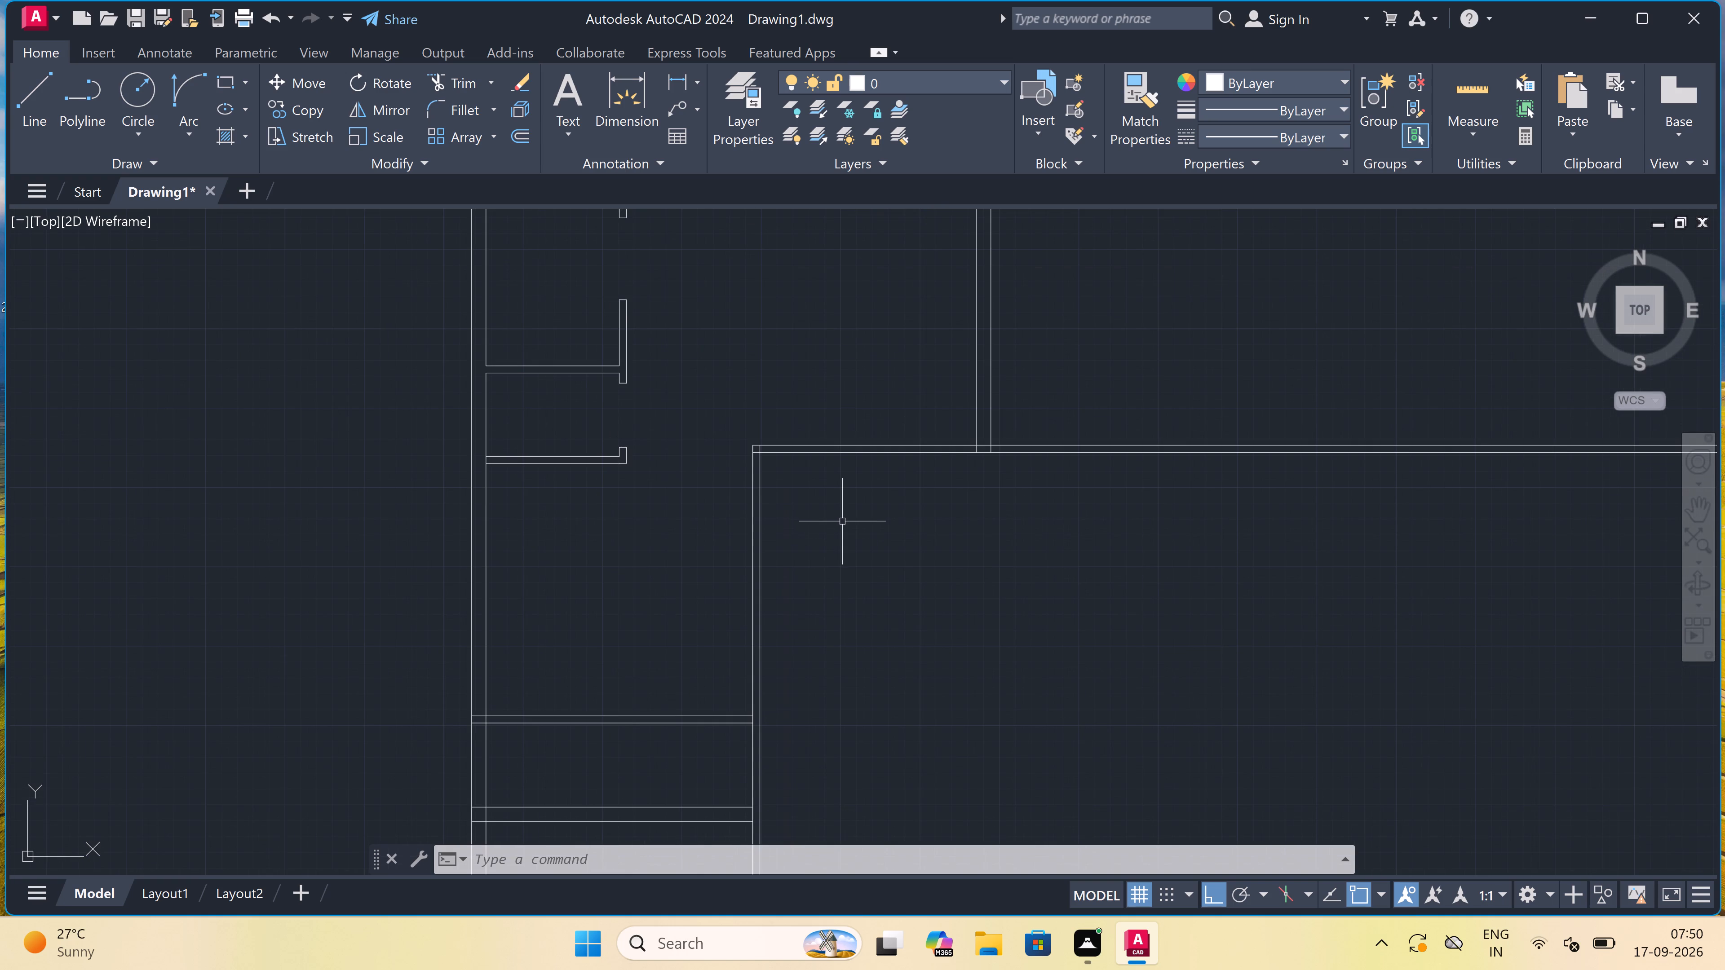
pyautogui.scroll(-2, 842, 521)
pyautogui.scroll(4, 858, 494)
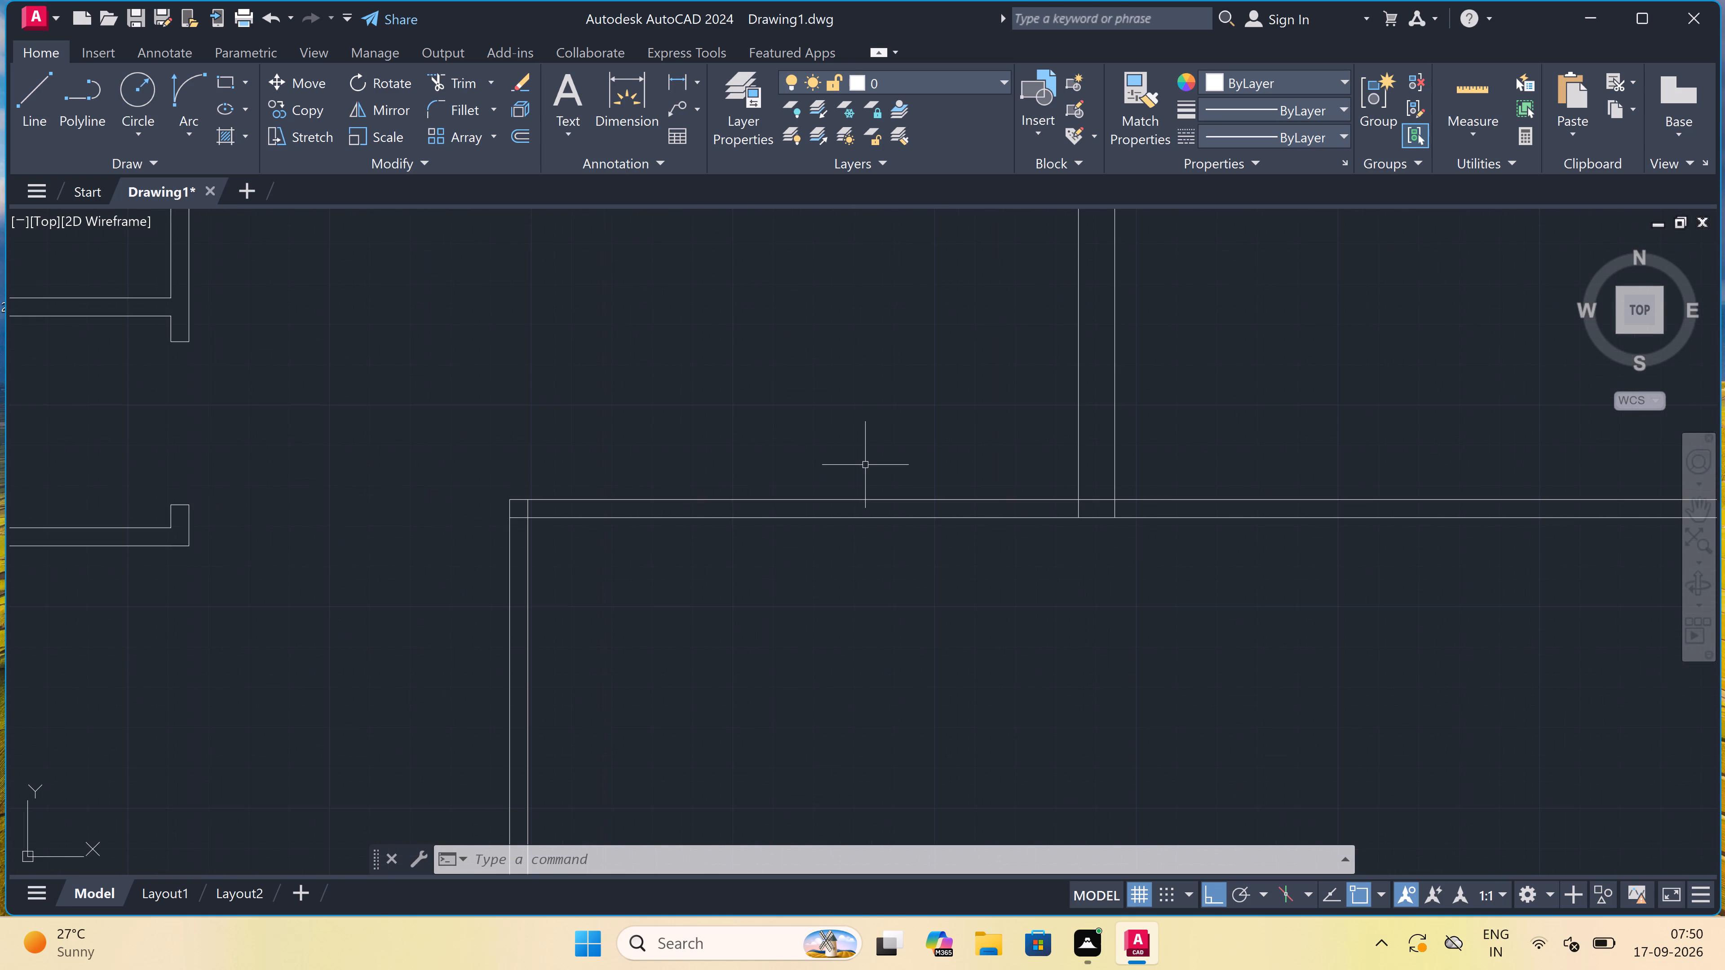
# Offset the lower line of the long horizontal wall downward by 6'.
pyautogui.write('o')
pyautogui.press('space')
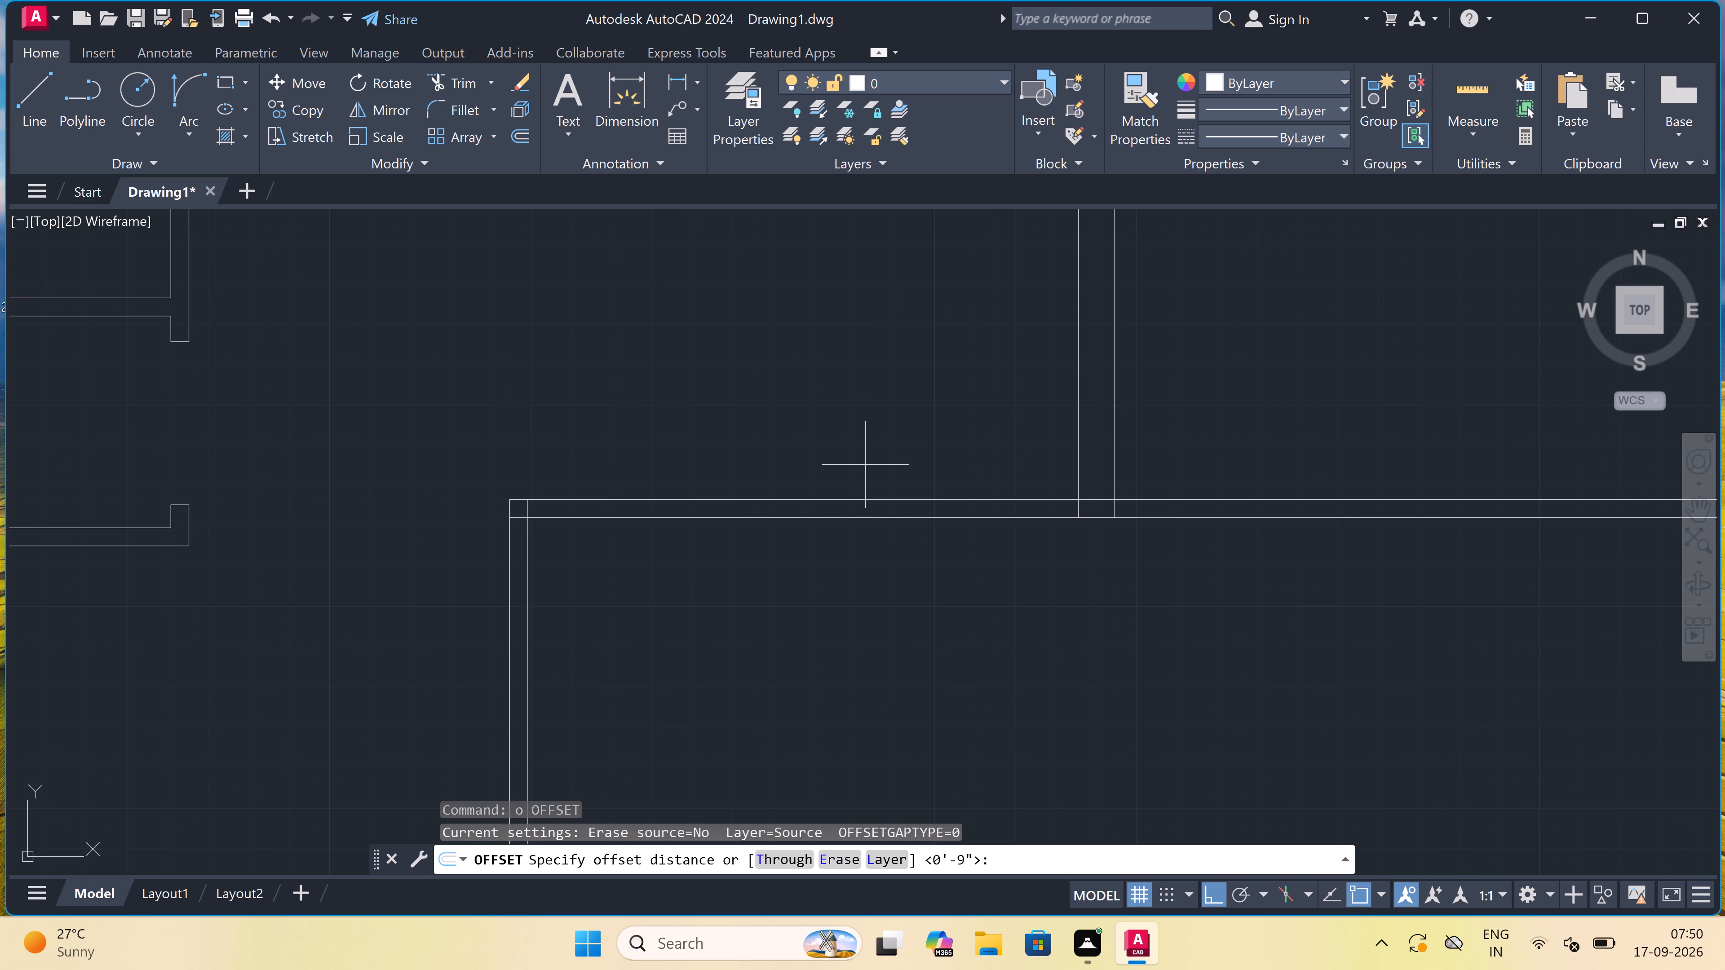
pyautogui.moveTo(851, 519); pyautogui.dragTo(859, 545)
pyautogui.write("6'")
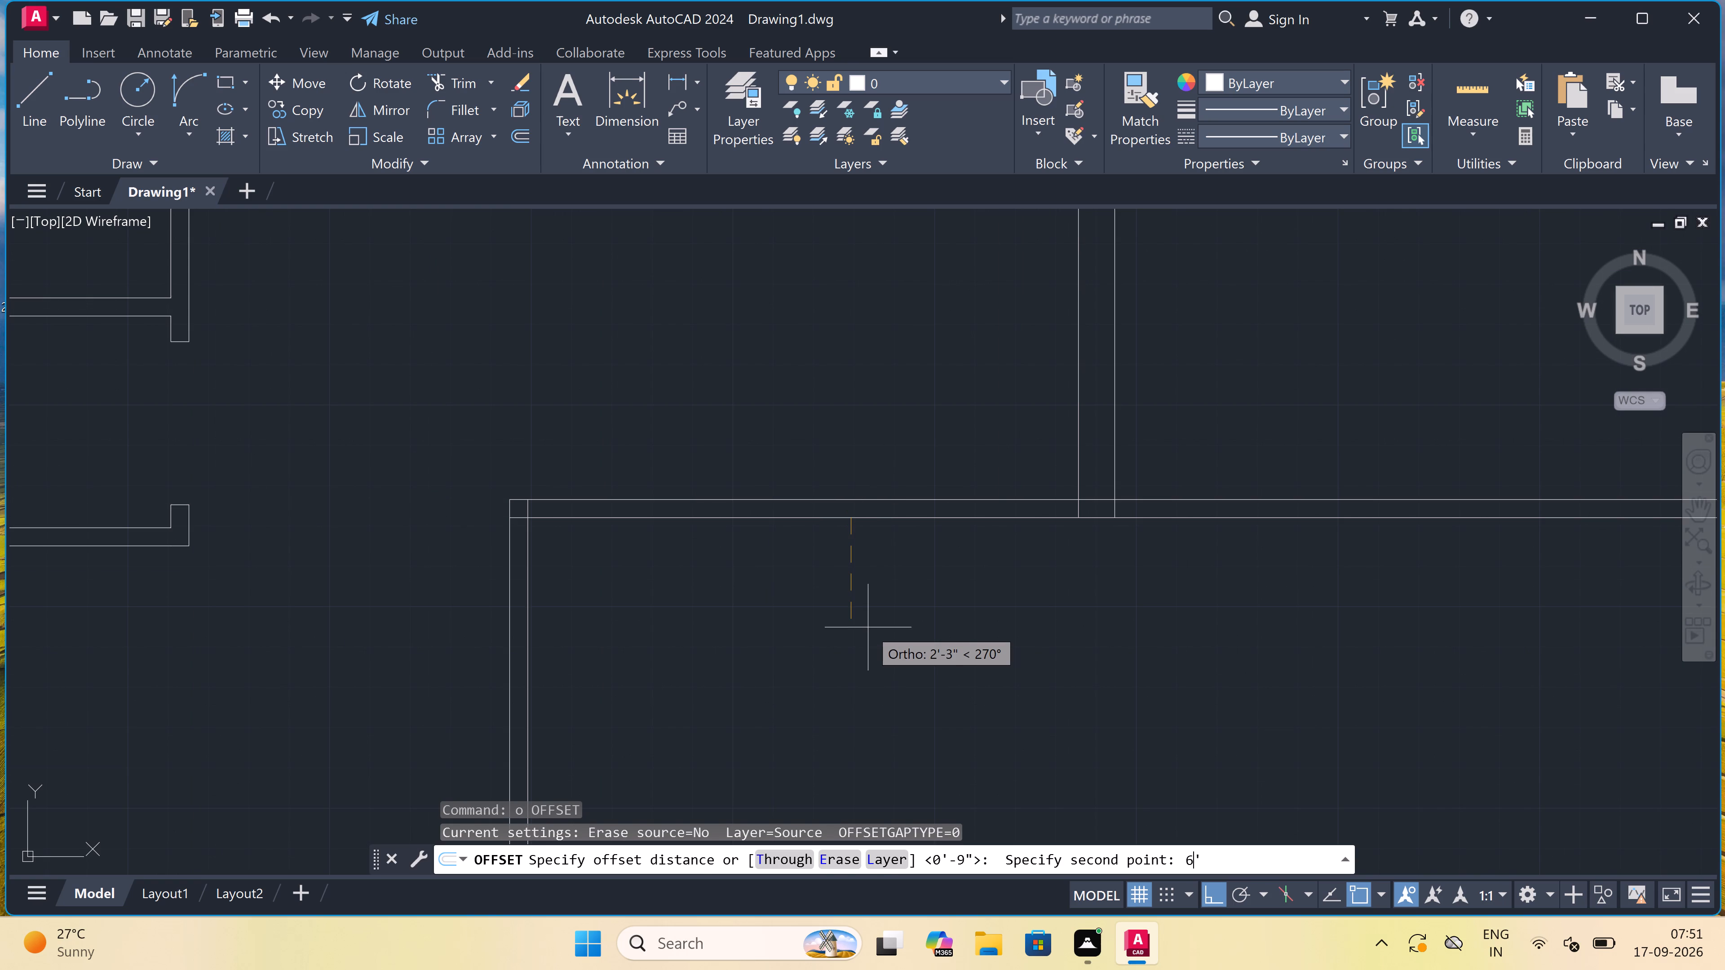
pyautogui.press('space')
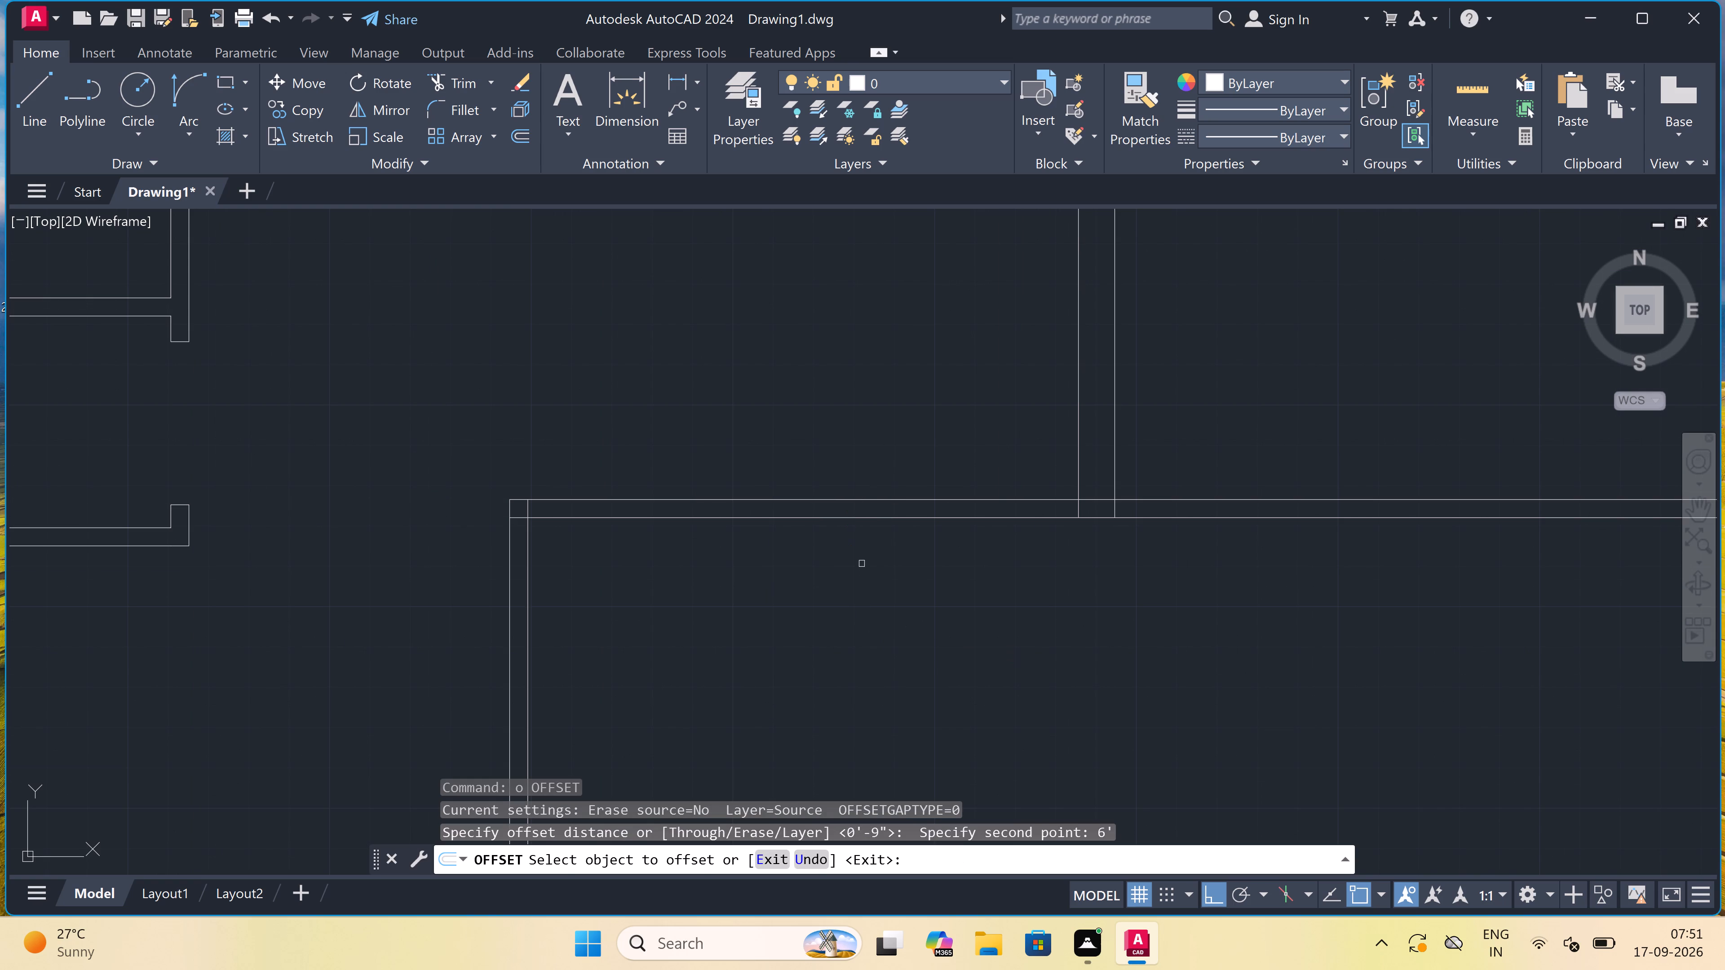
pyautogui.click(840, 520)
pyautogui.click(833, 622)
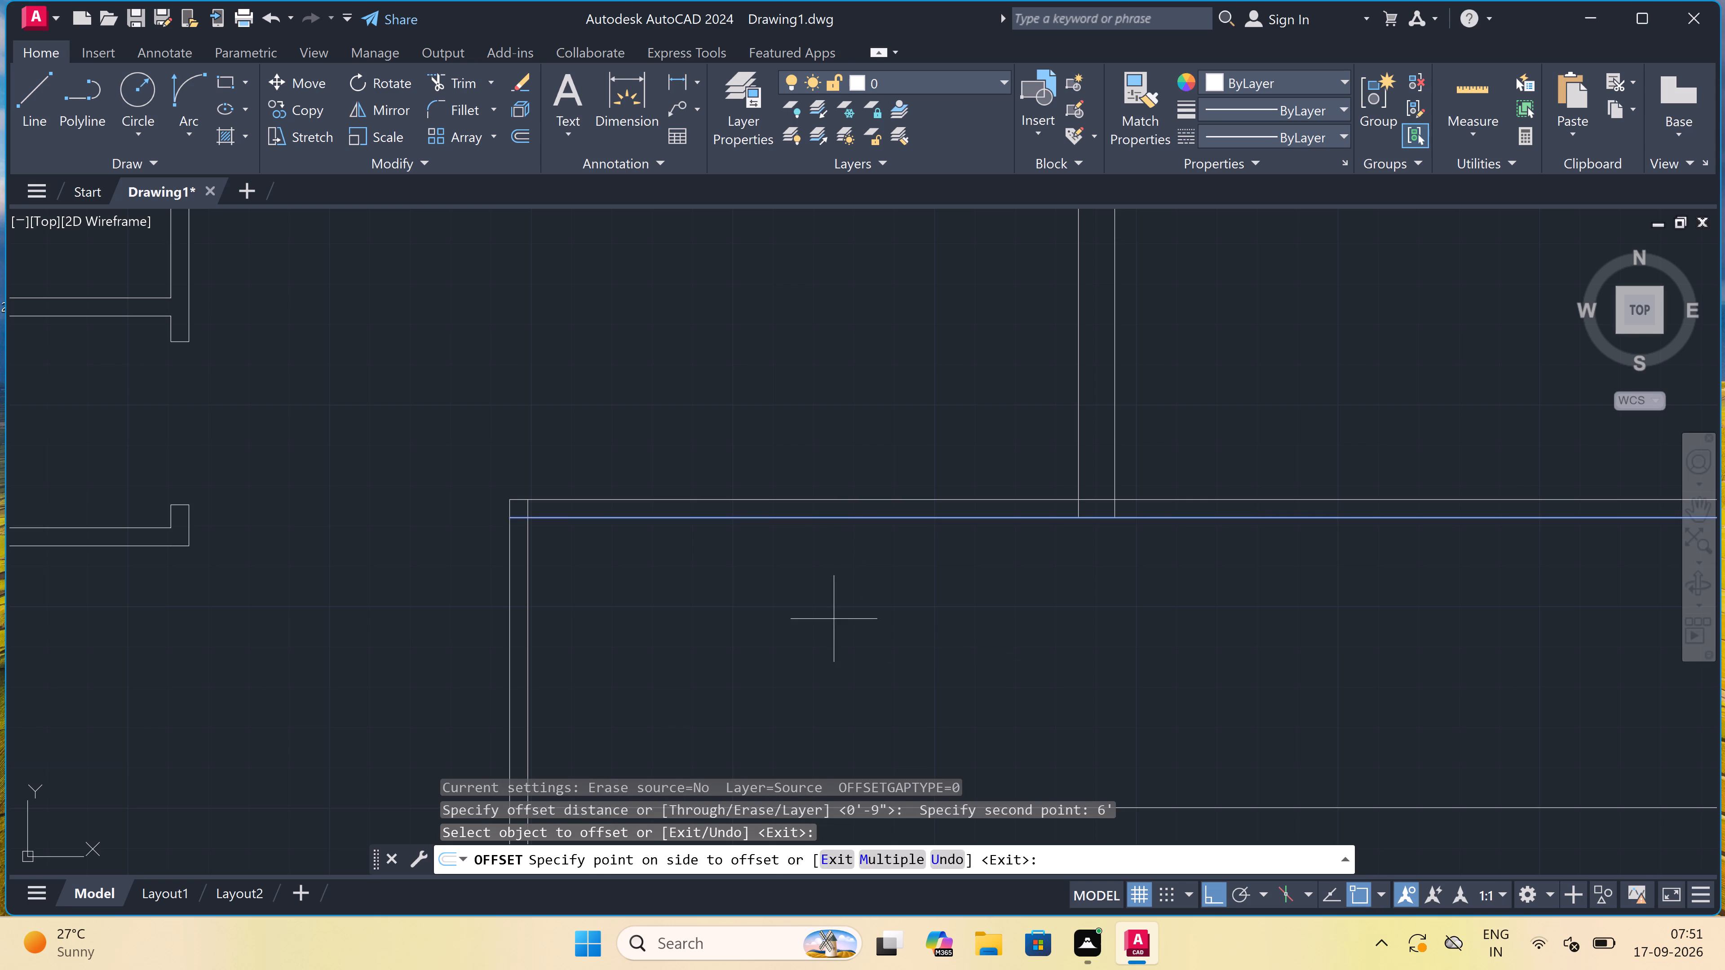
pyautogui.scroll(-6, 833, 617)
pyautogui.scroll(4, 831, 624)
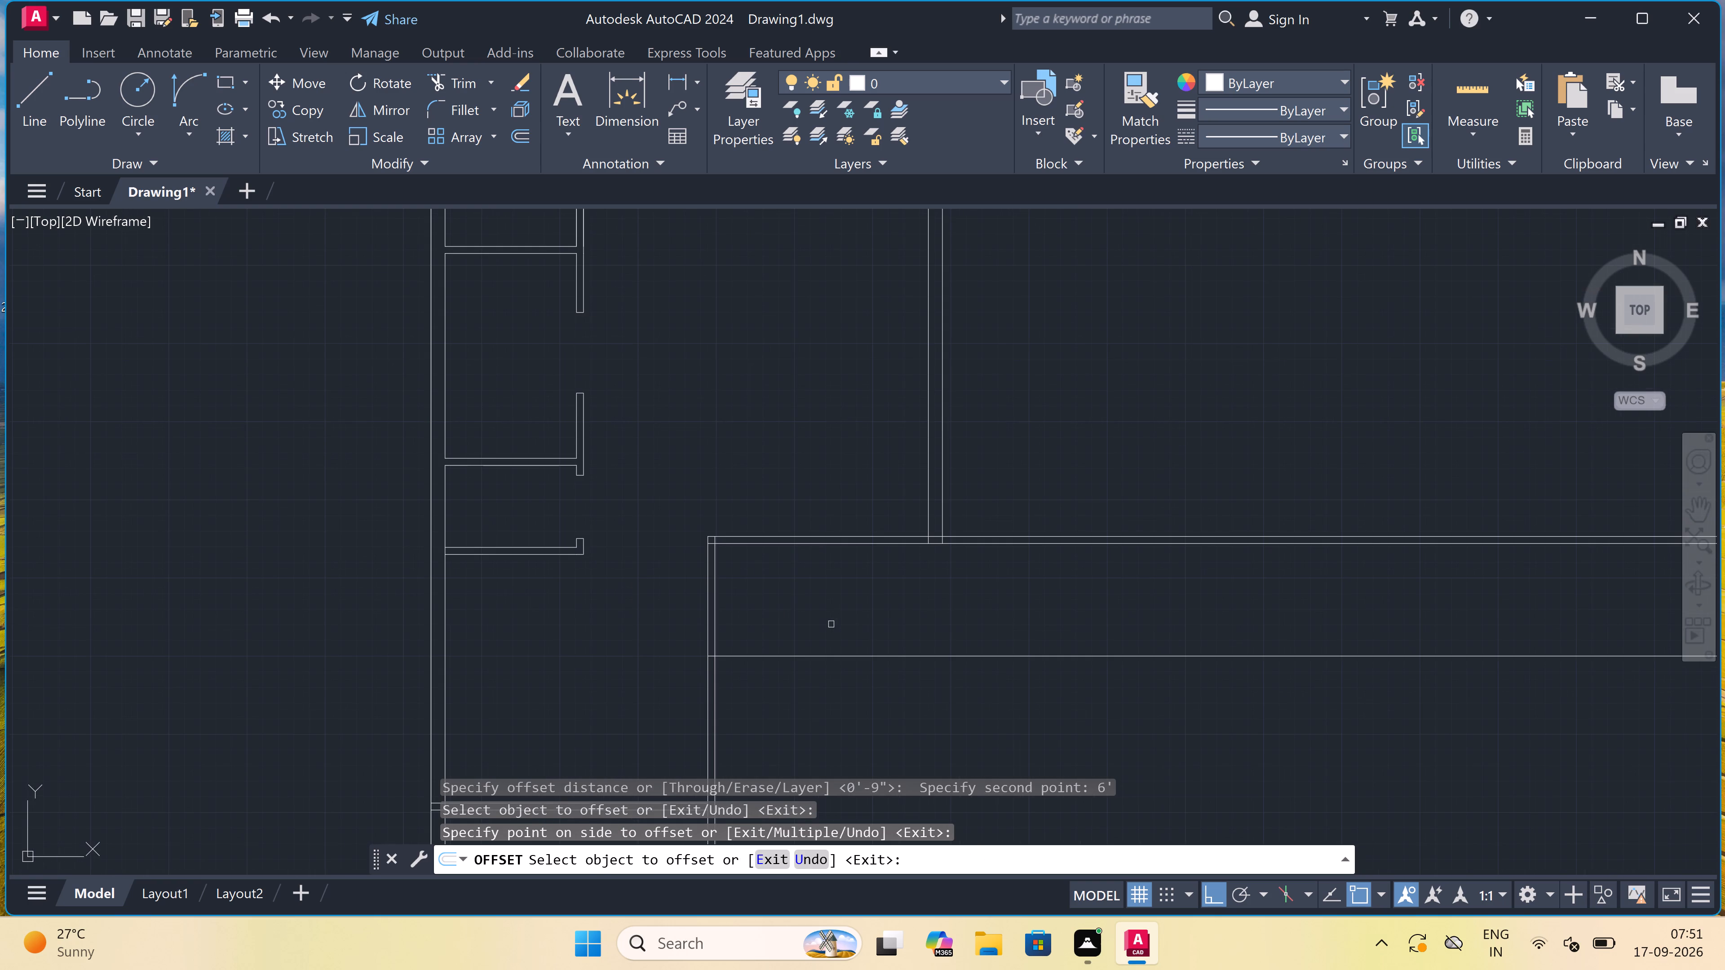
pyautogui.press('Escape')
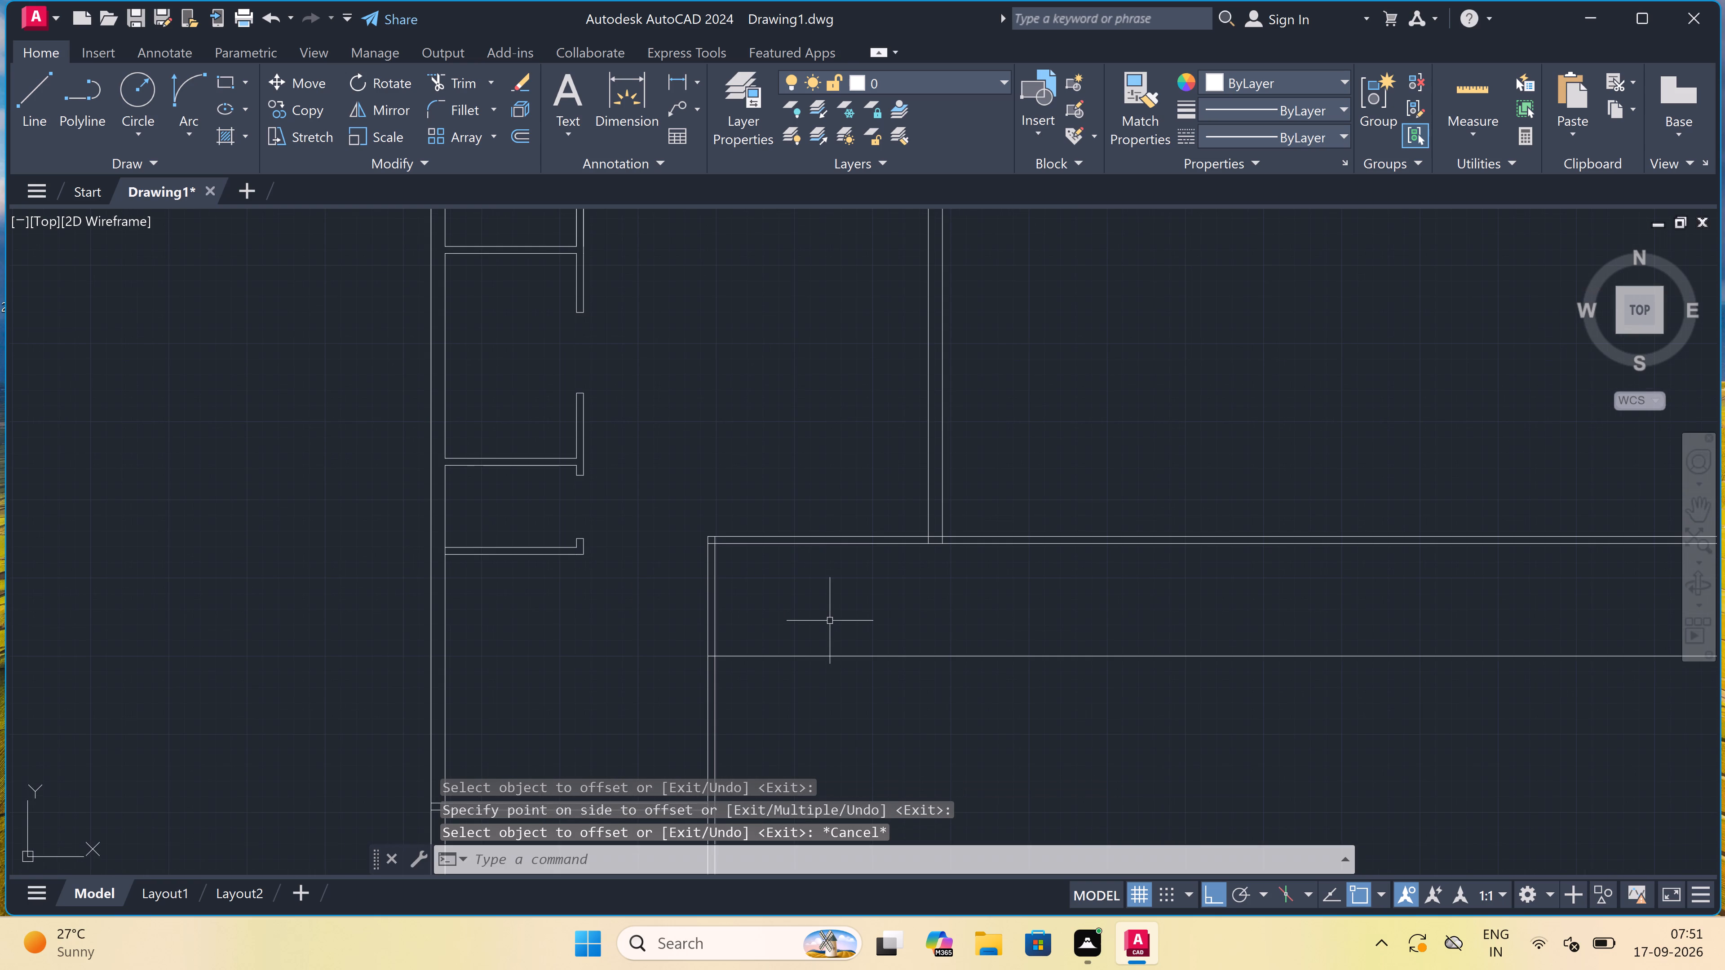
# Offset the new horizontal line downward by 4.5" to give the wall its thickness.
pyautogui.write('o')
pyautogui.press('space')
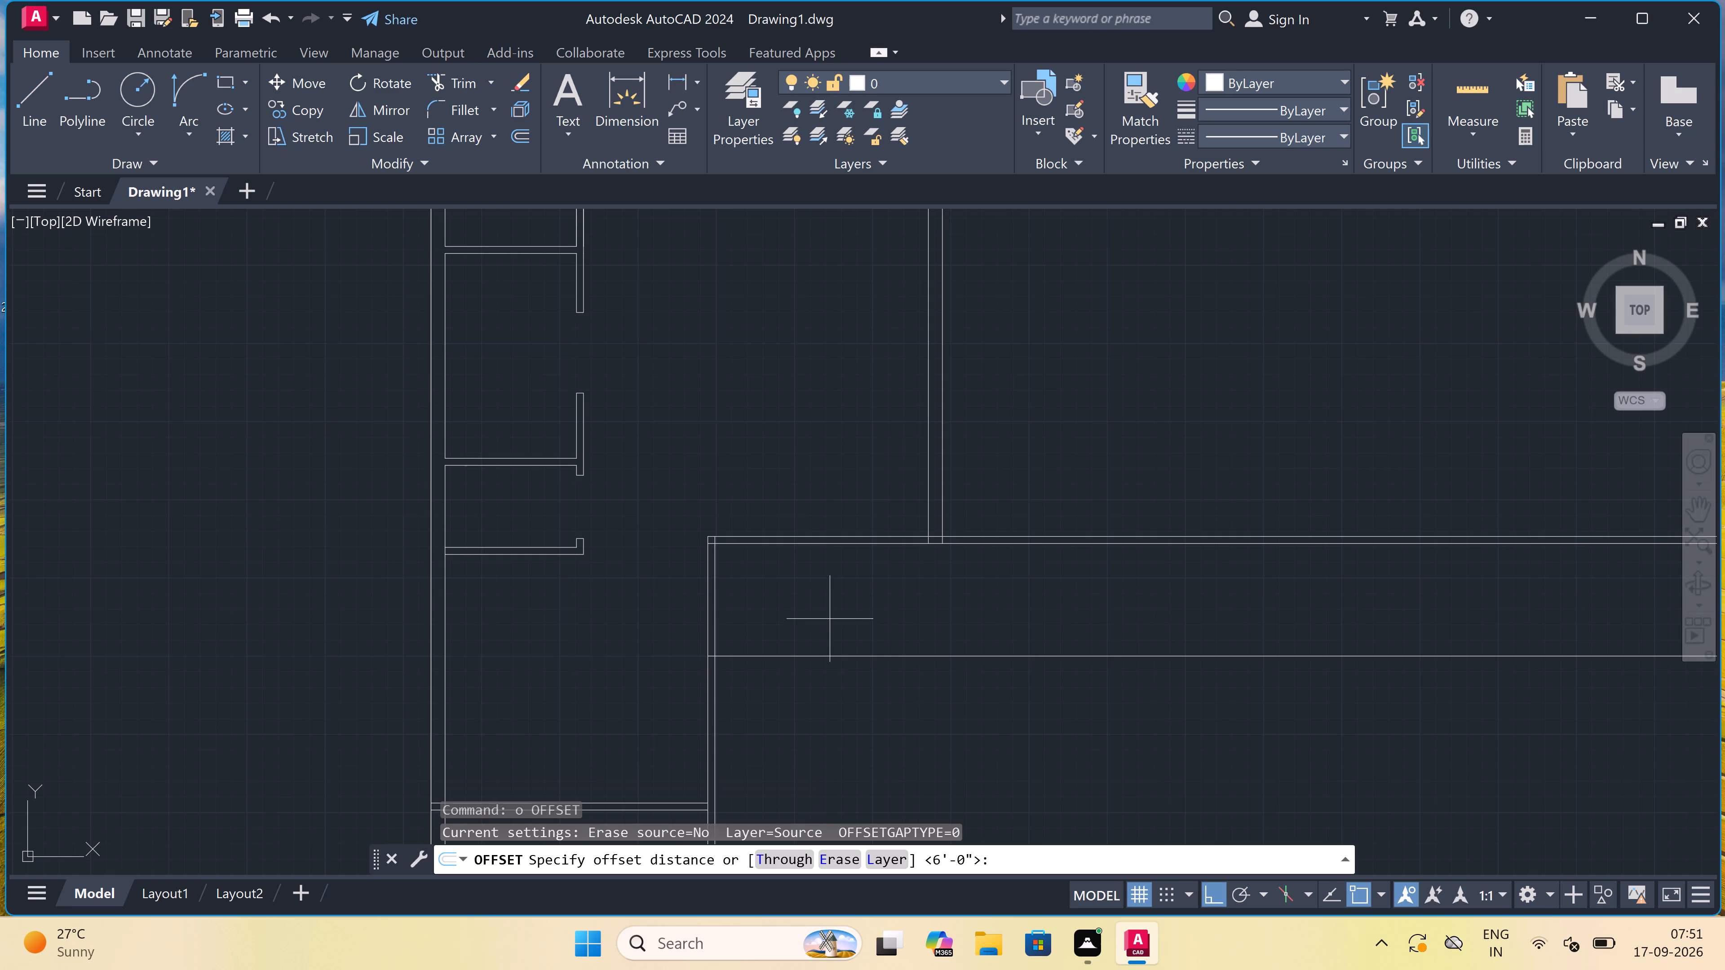
pyautogui.doubleClick(829, 655)
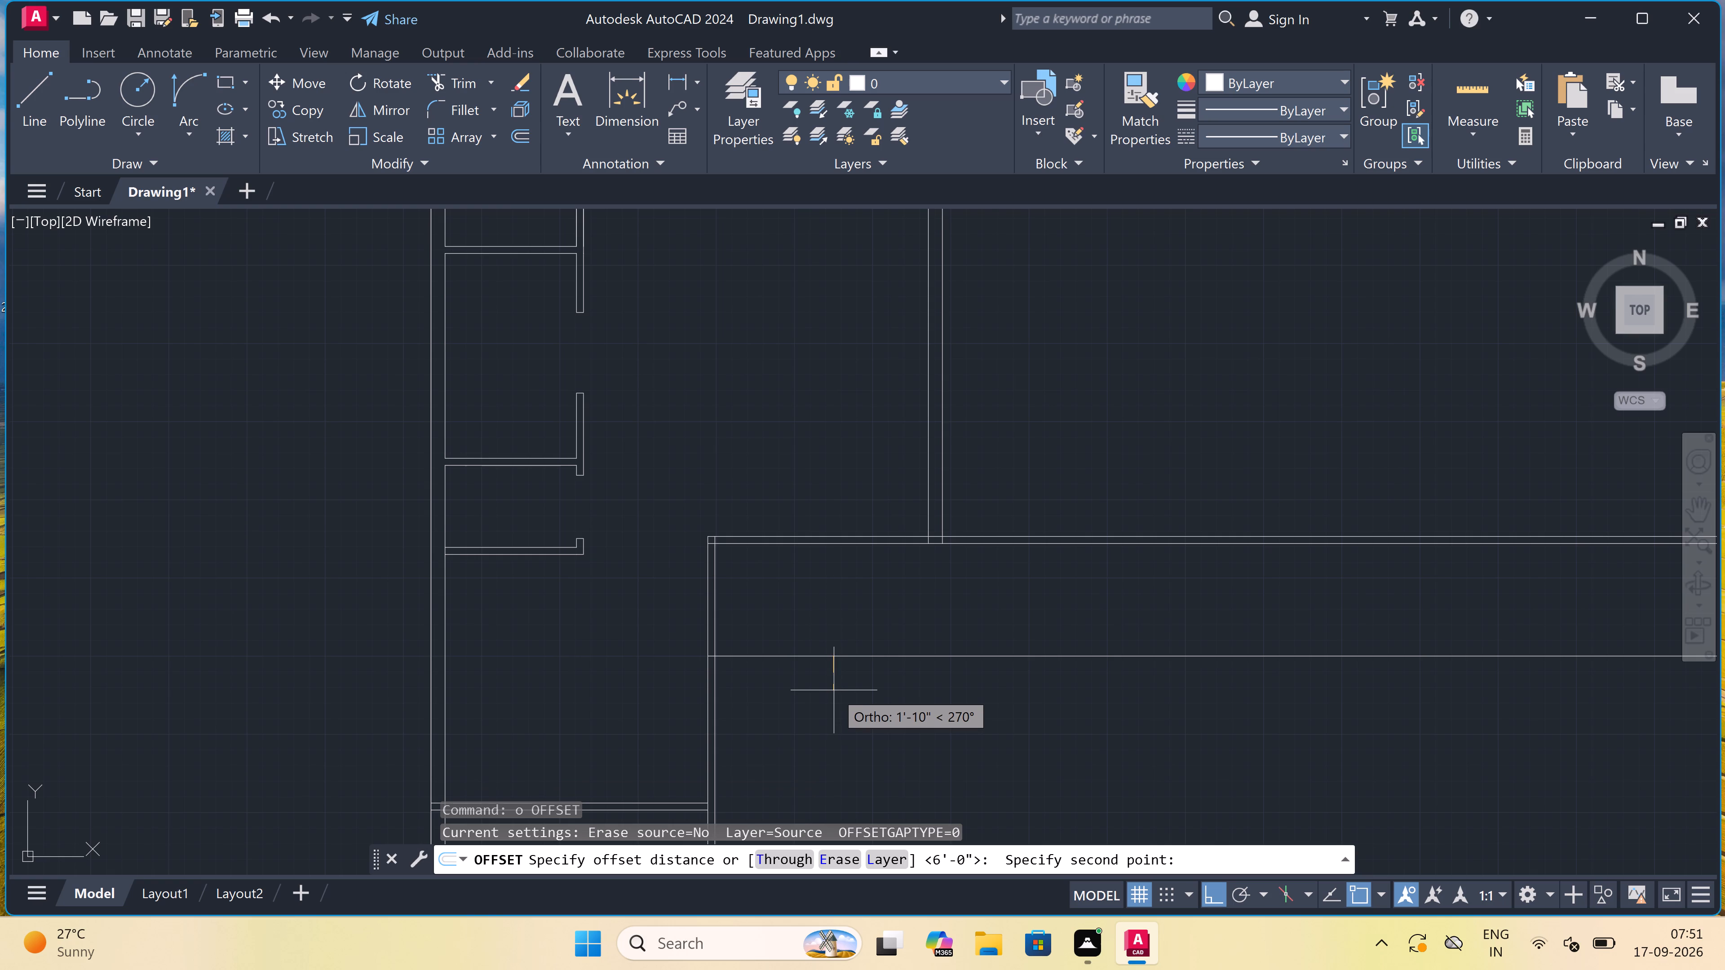
pyautogui.write('4.5')
pyautogui.write('"')
pyautogui.press('space')
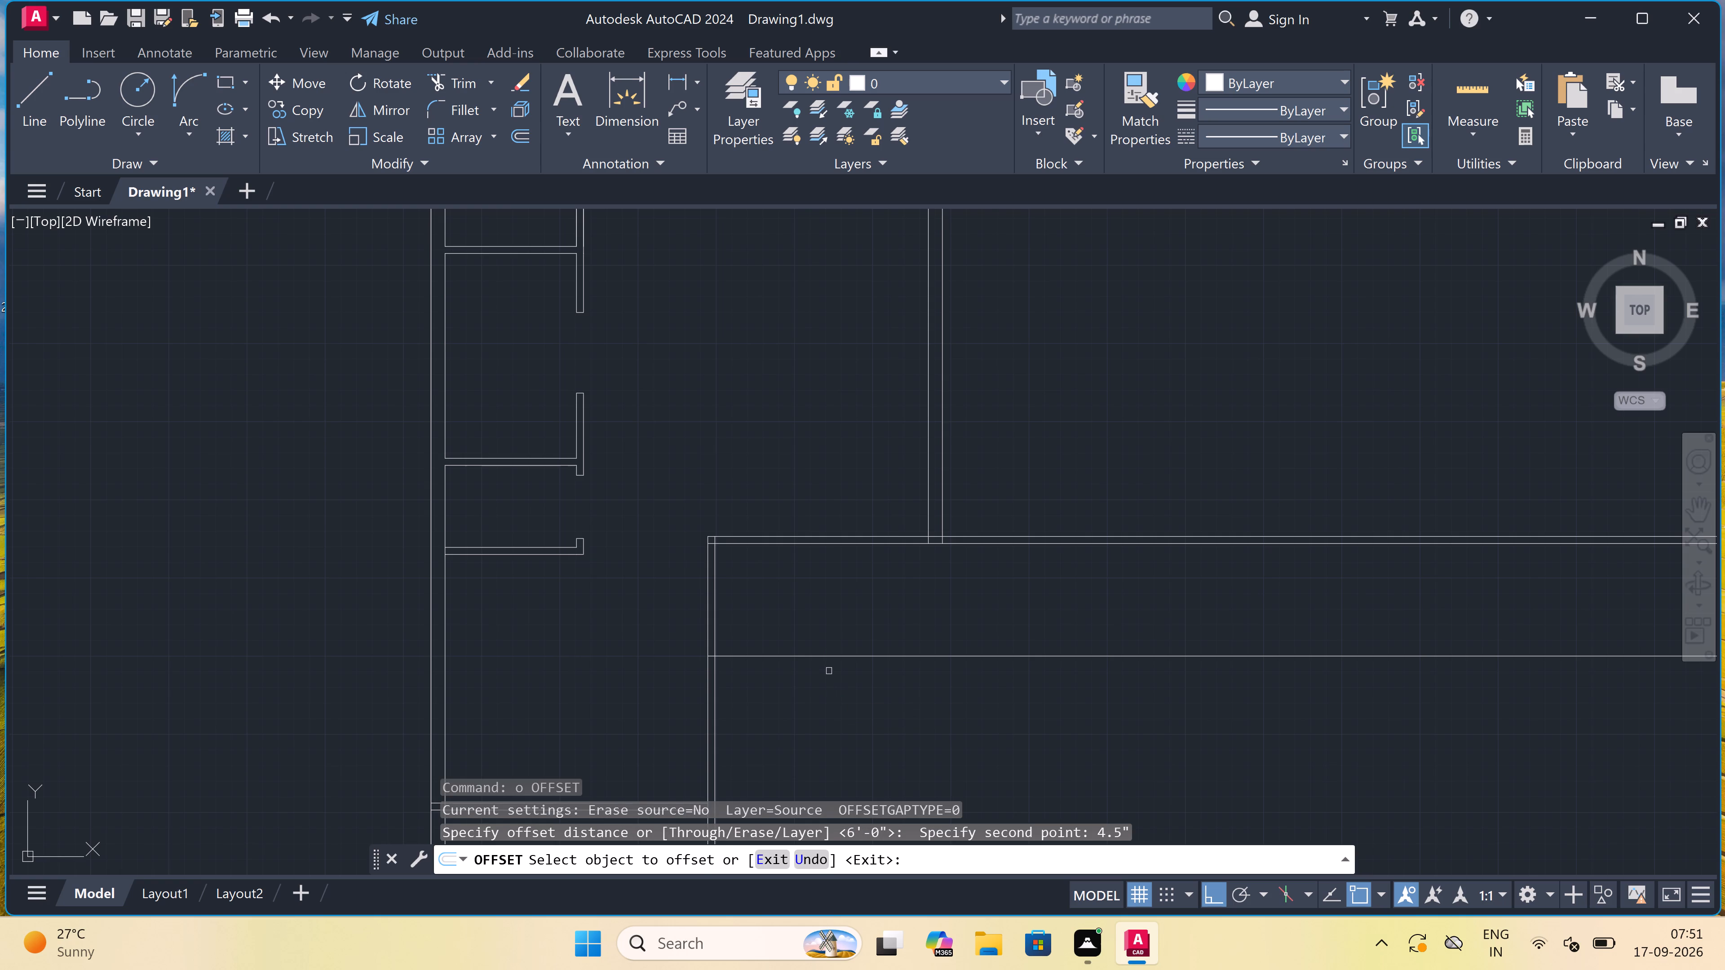
pyautogui.doubleClick(821, 658)
pyautogui.click(811, 703)
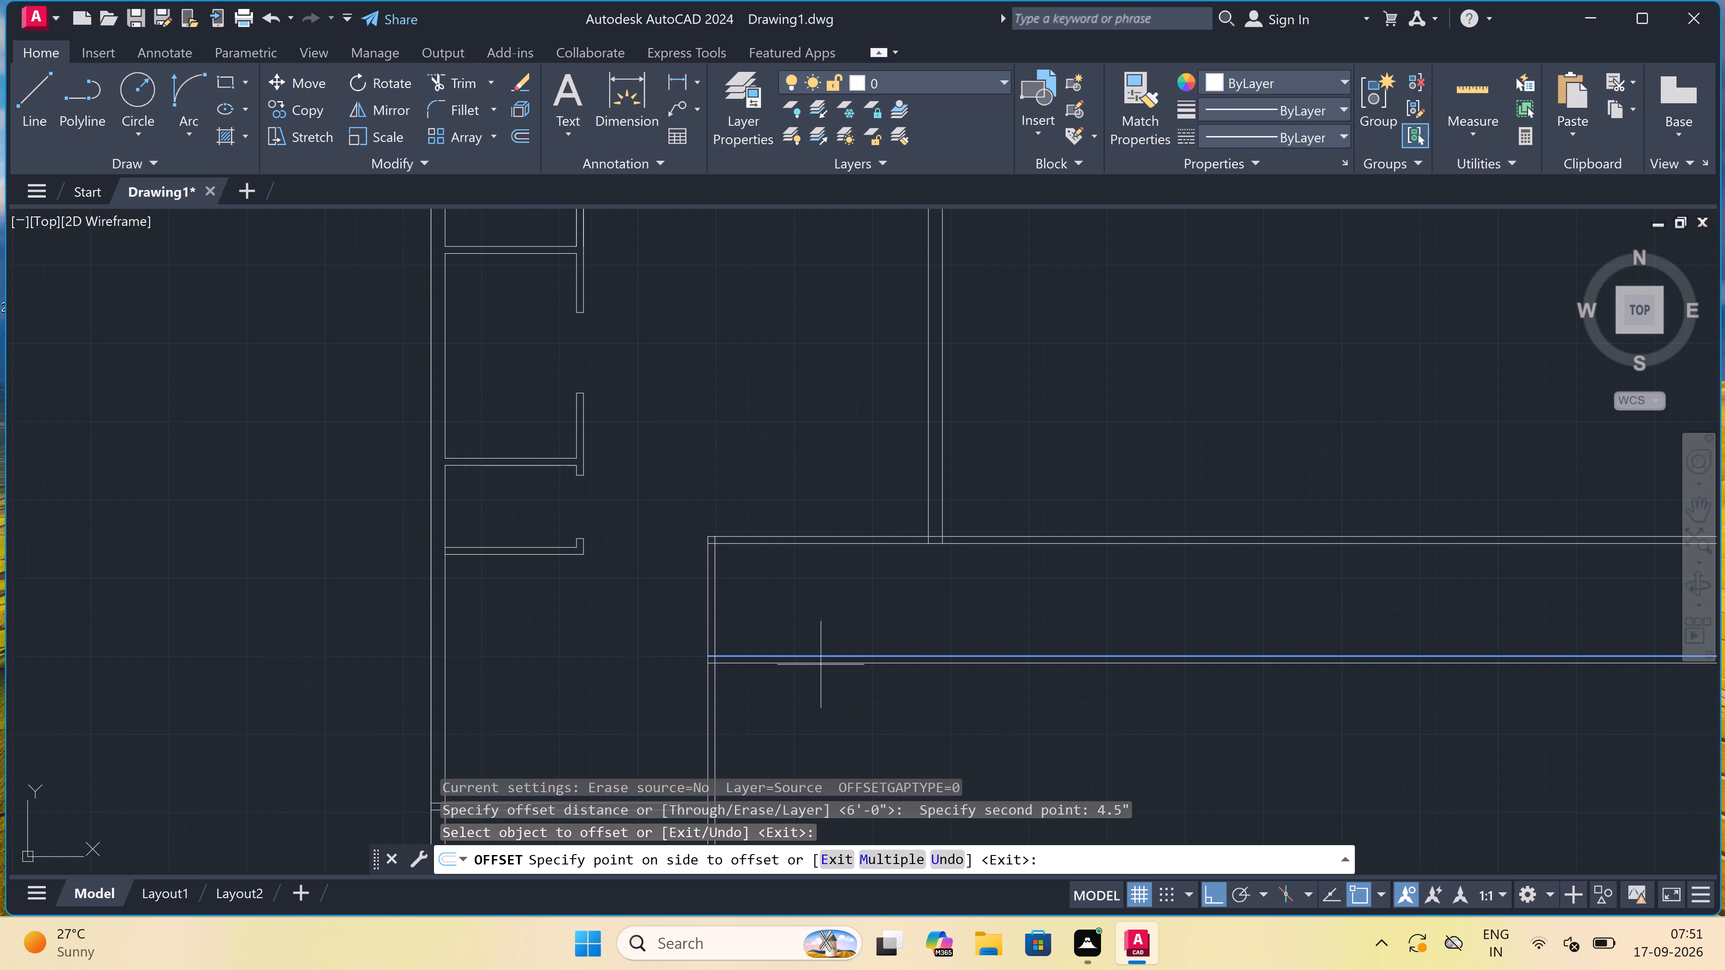
pyautogui.press('Escape')
# Extend both lines of the long vertical wall down to the lower line of the new horizontal wall.
pyautogui.scroll(-3, 835, 606)
pyautogui.scroll(2, 849, 629)
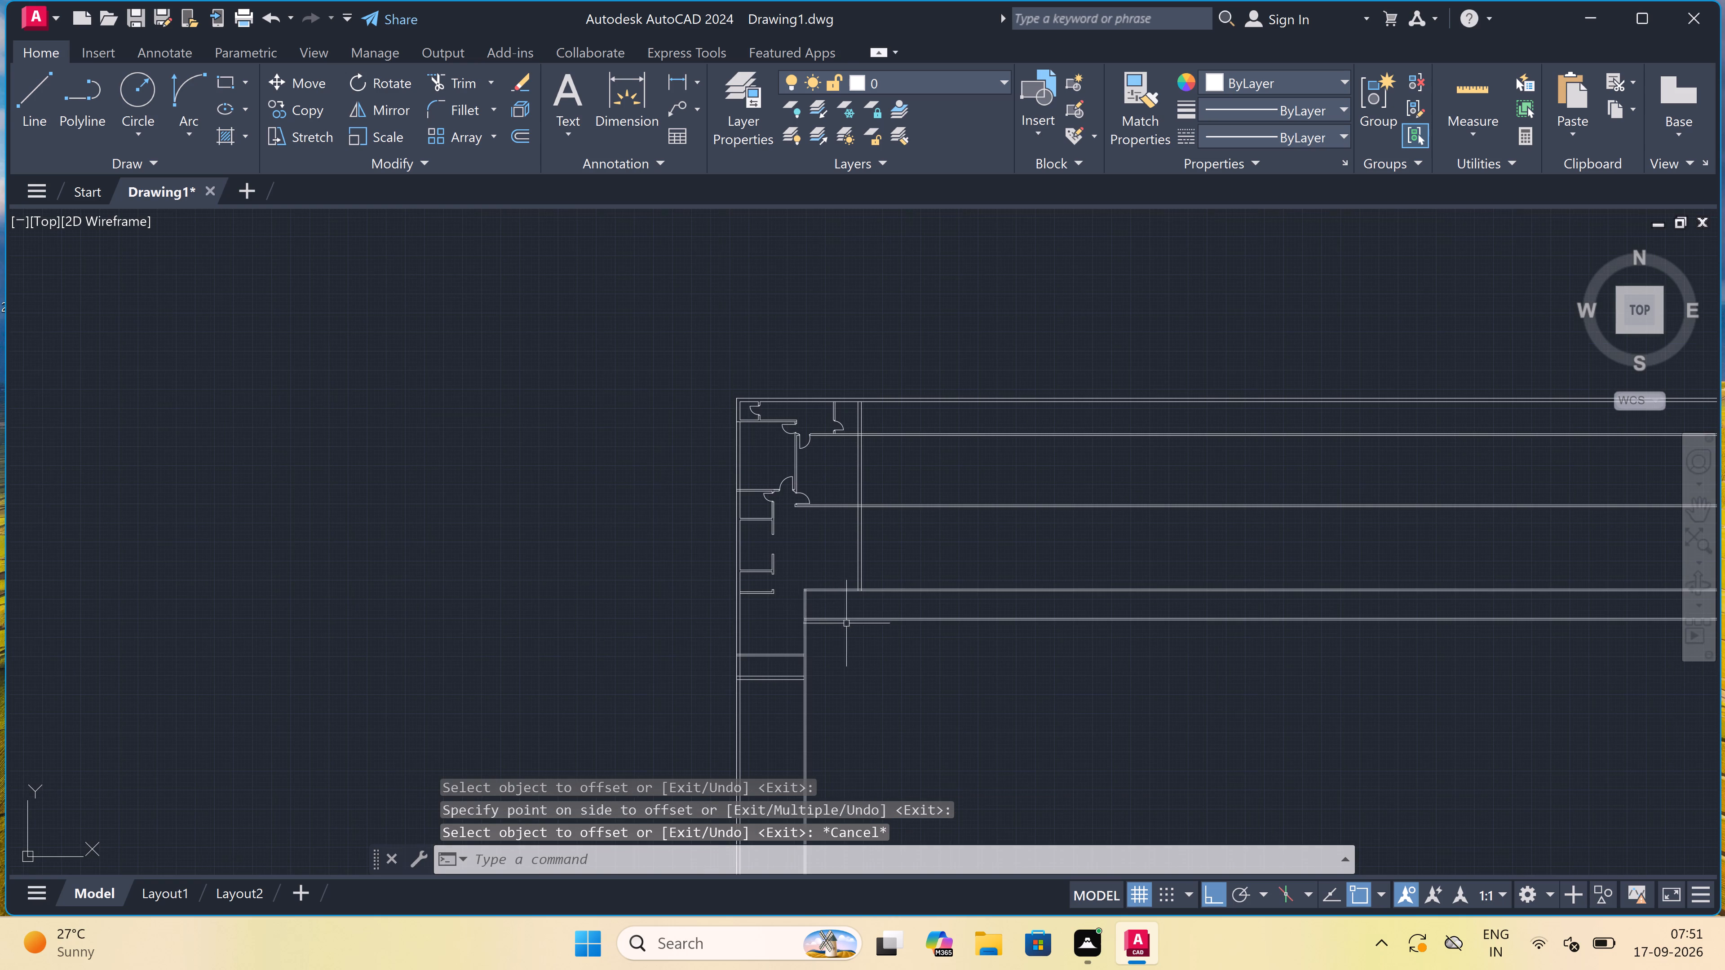
pyautogui.scroll(1, 849, 630)
pyautogui.write('ex')
pyautogui.press('space')
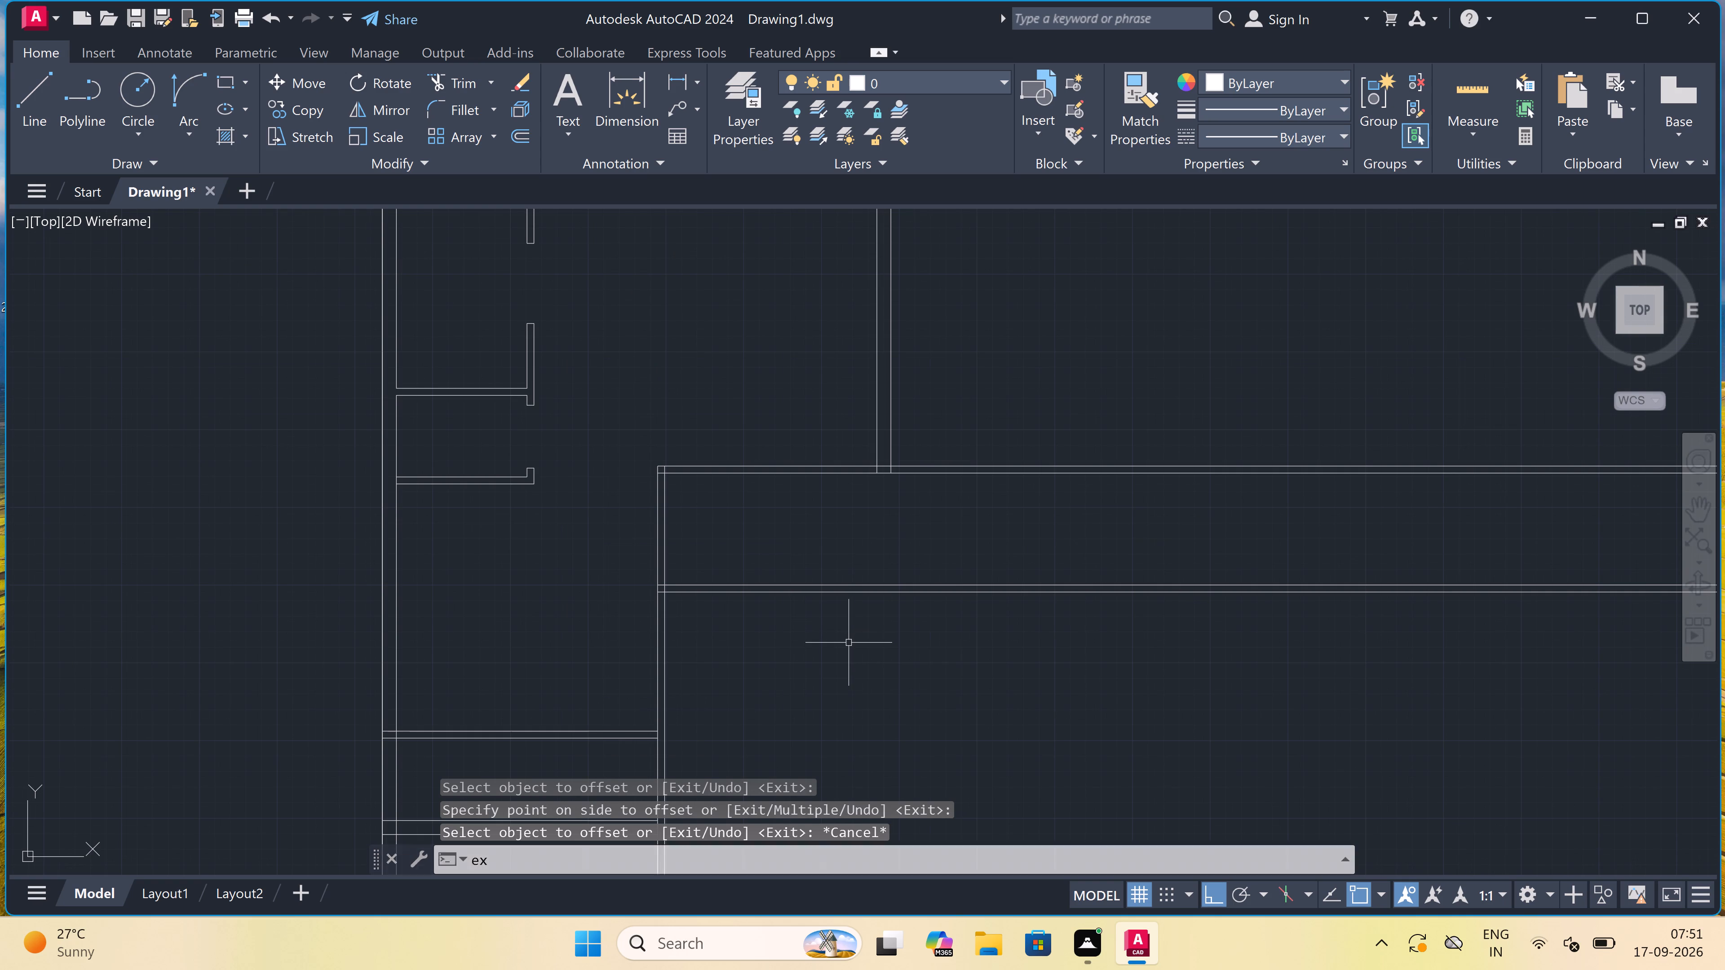
pyautogui.click(809, 437)
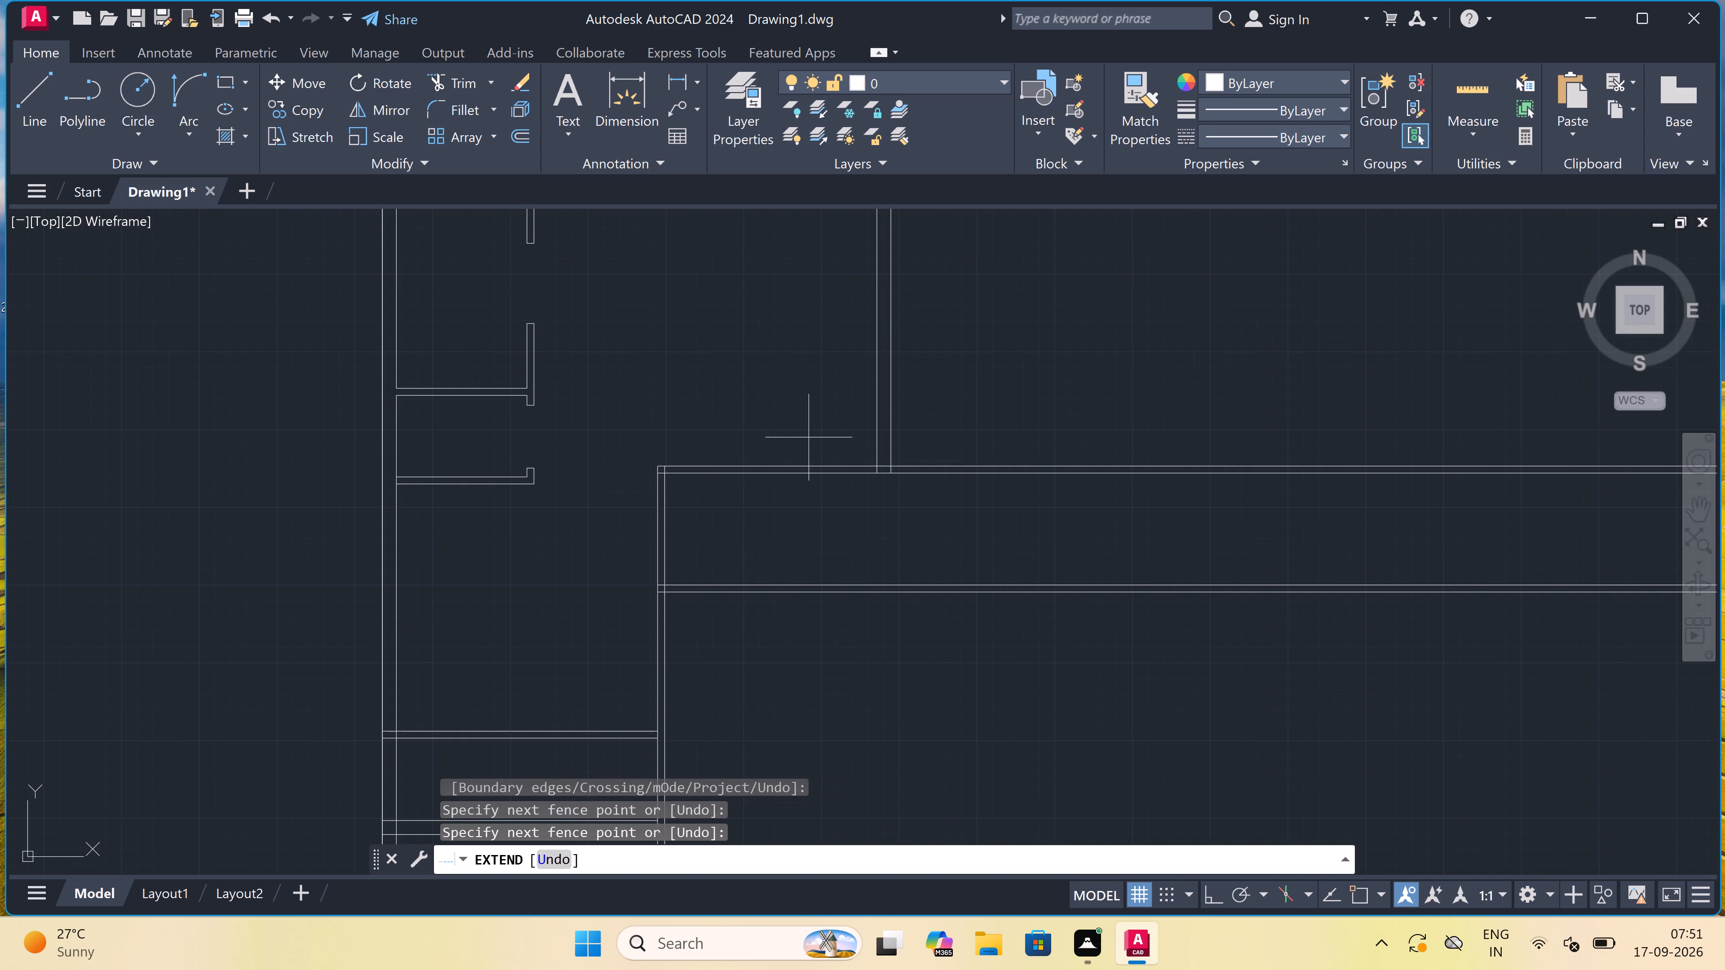
pyautogui.click(991, 431)
pyautogui.click(804, 533)
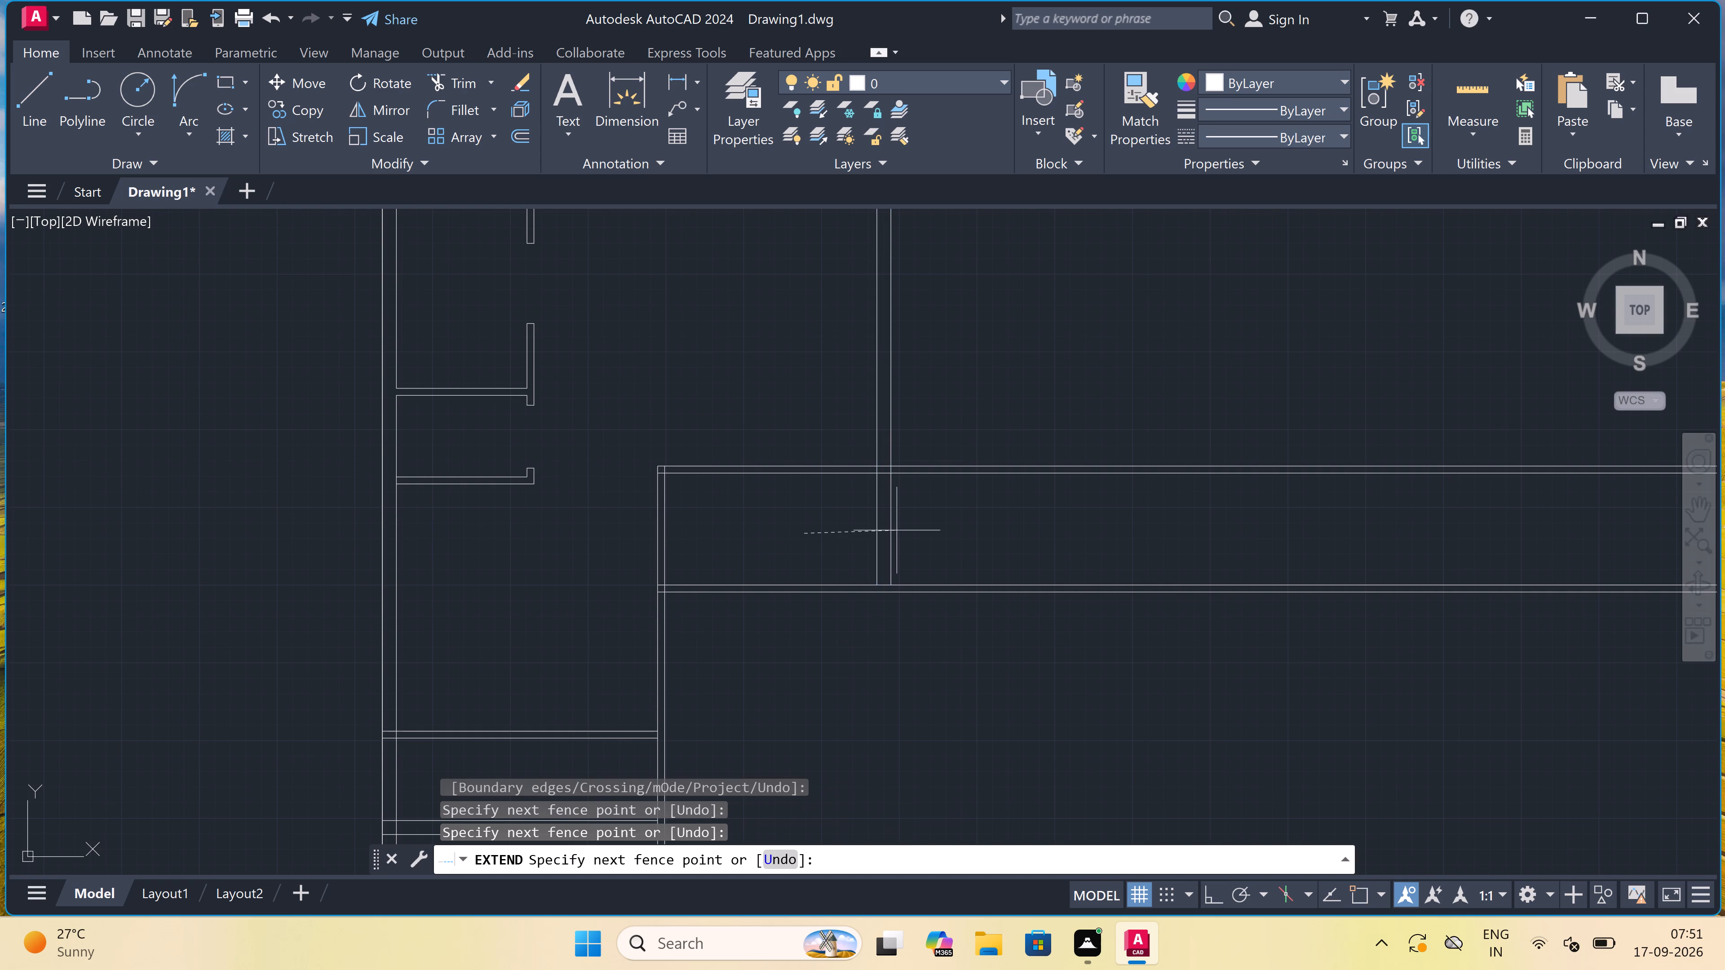
pyautogui.click(957, 535)
pyautogui.press('Escape')
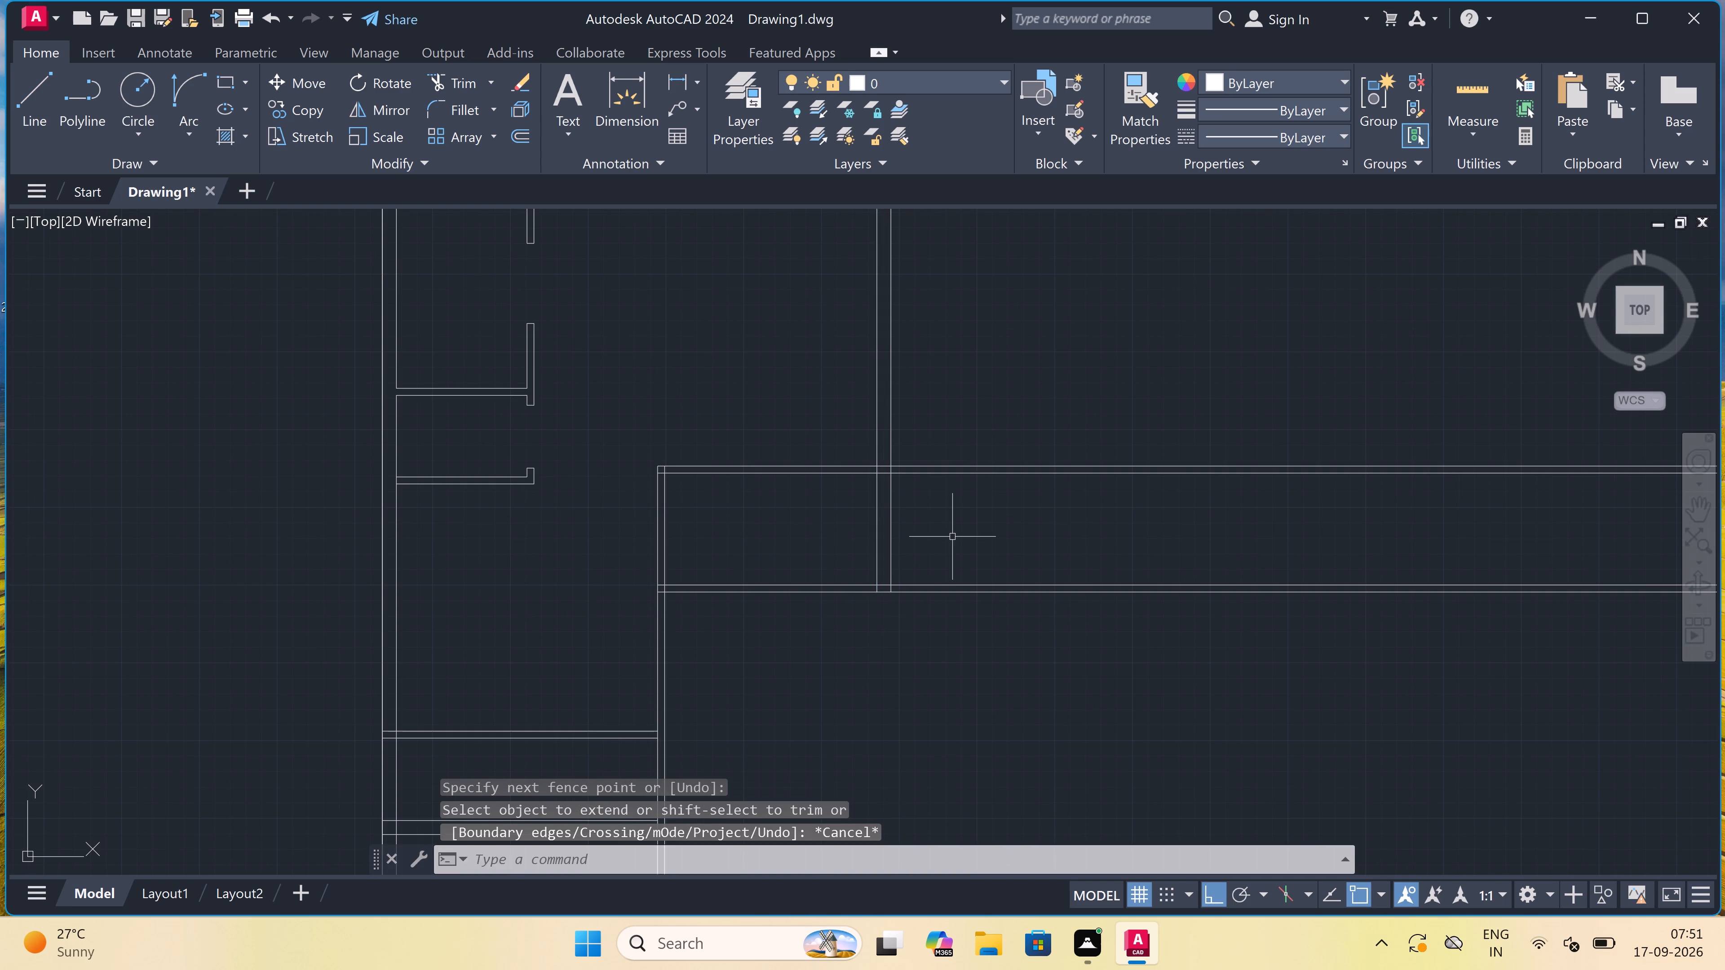
# Trim both long horizontal walls where they run past the extended vertical wall on its right side.
pyautogui.press('t')
pyautogui.press('r')
pyautogui.press('space')
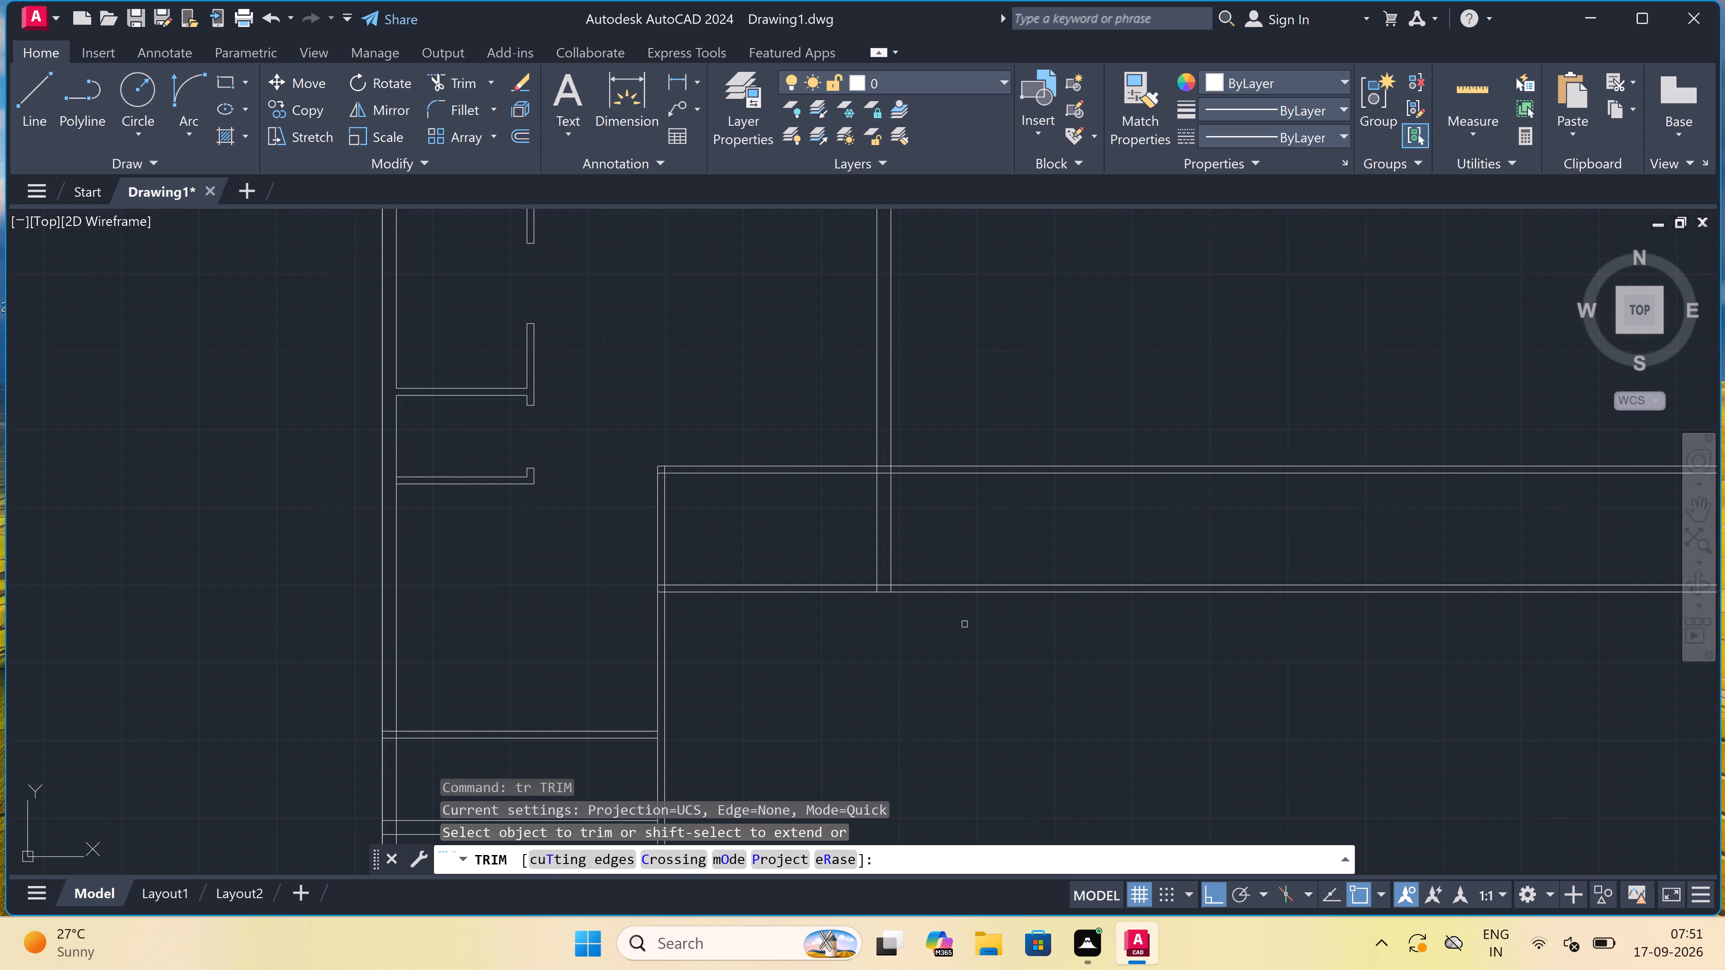
pyautogui.moveTo(964, 624); pyautogui.dragTo(964, 620)
pyautogui.click(977, 401)
# Trim the exterior wall and vertical partition lines that run below the lowest horizontal wall.
pyautogui.scroll(-2, 974, 405)
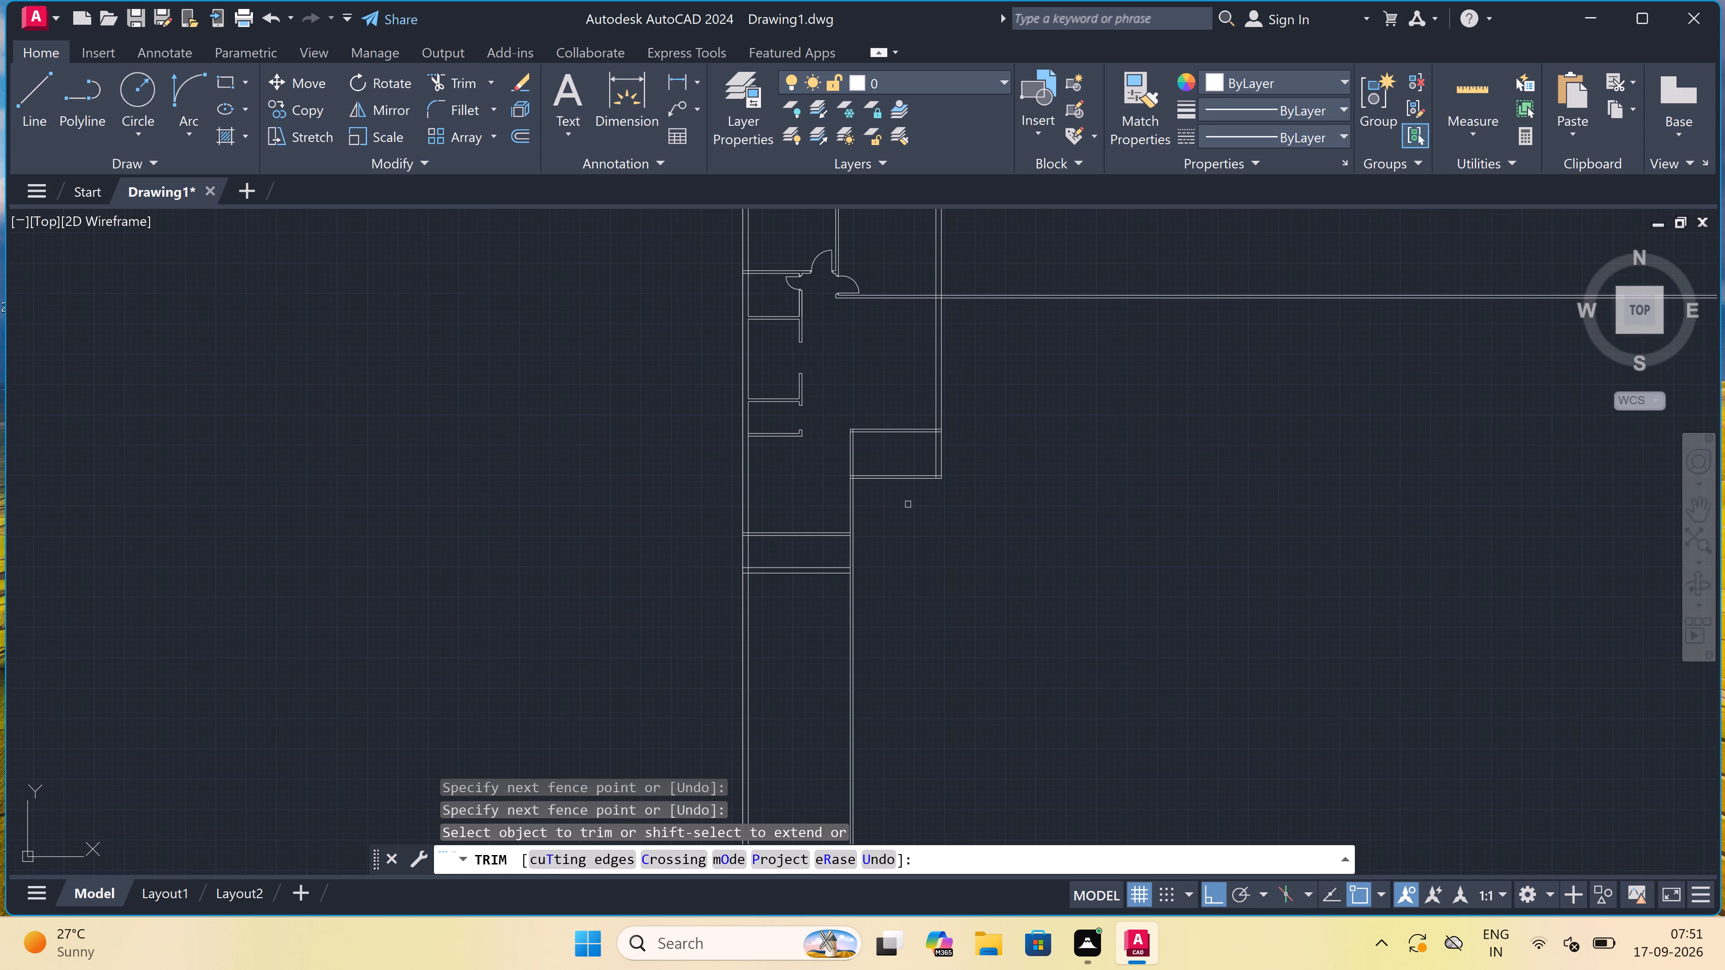
pyautogui.click(865, 617)
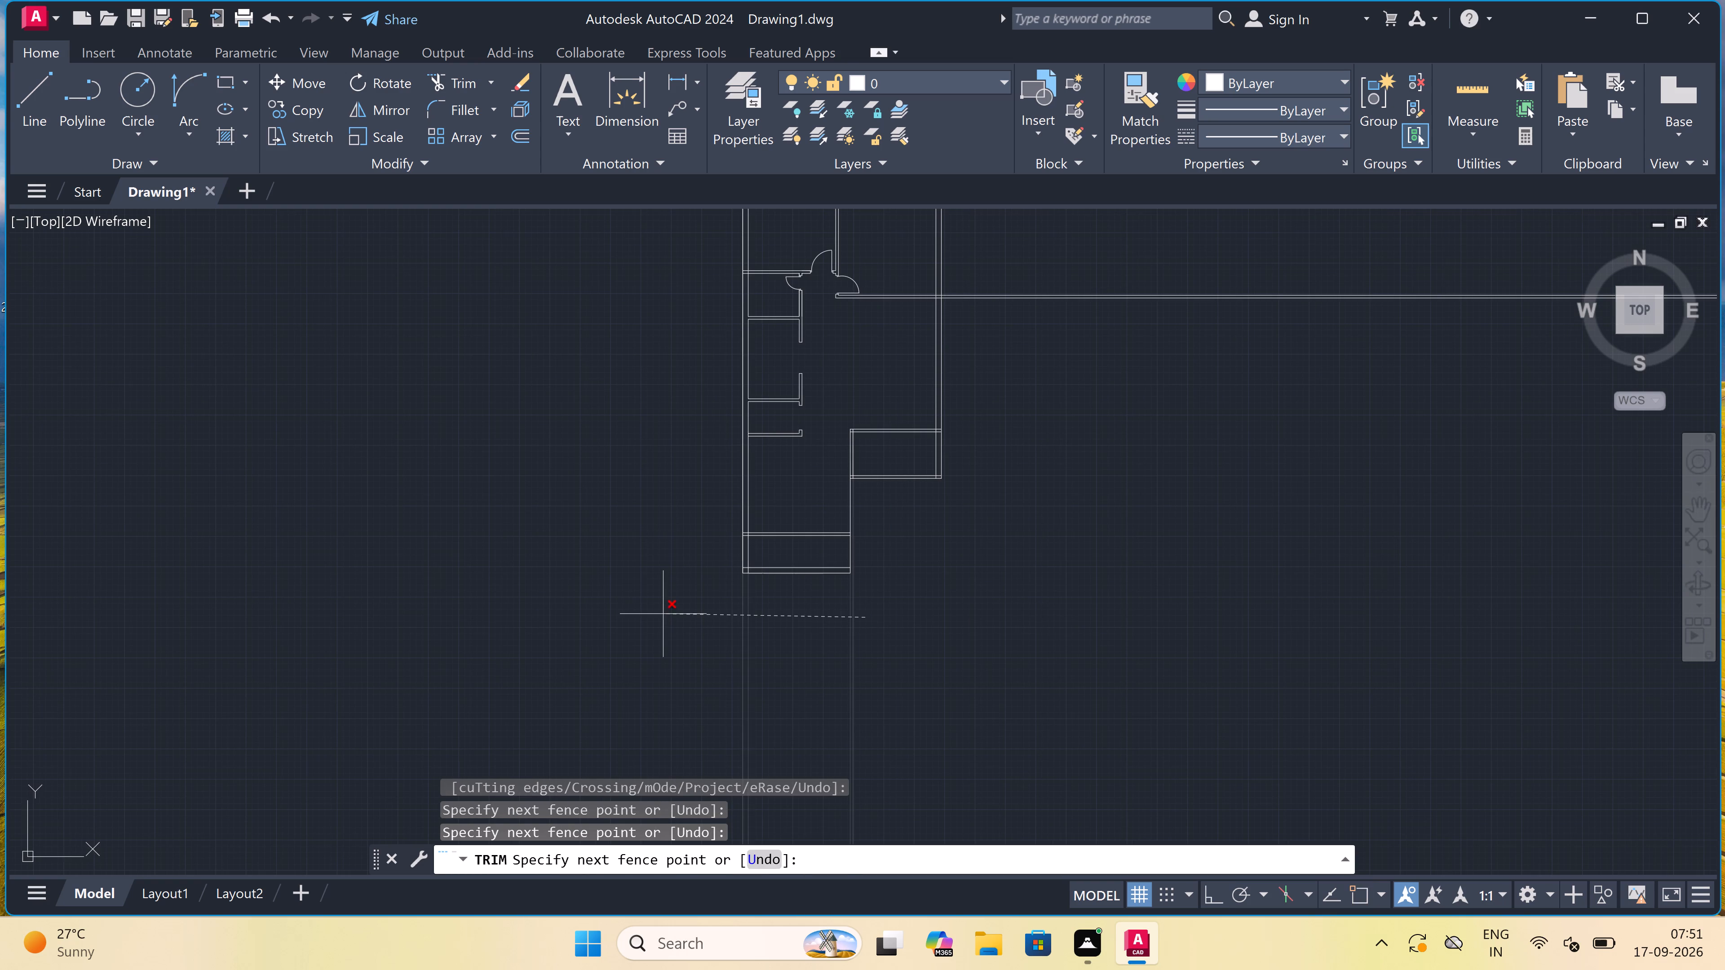
pyautogui.click(663, 614)
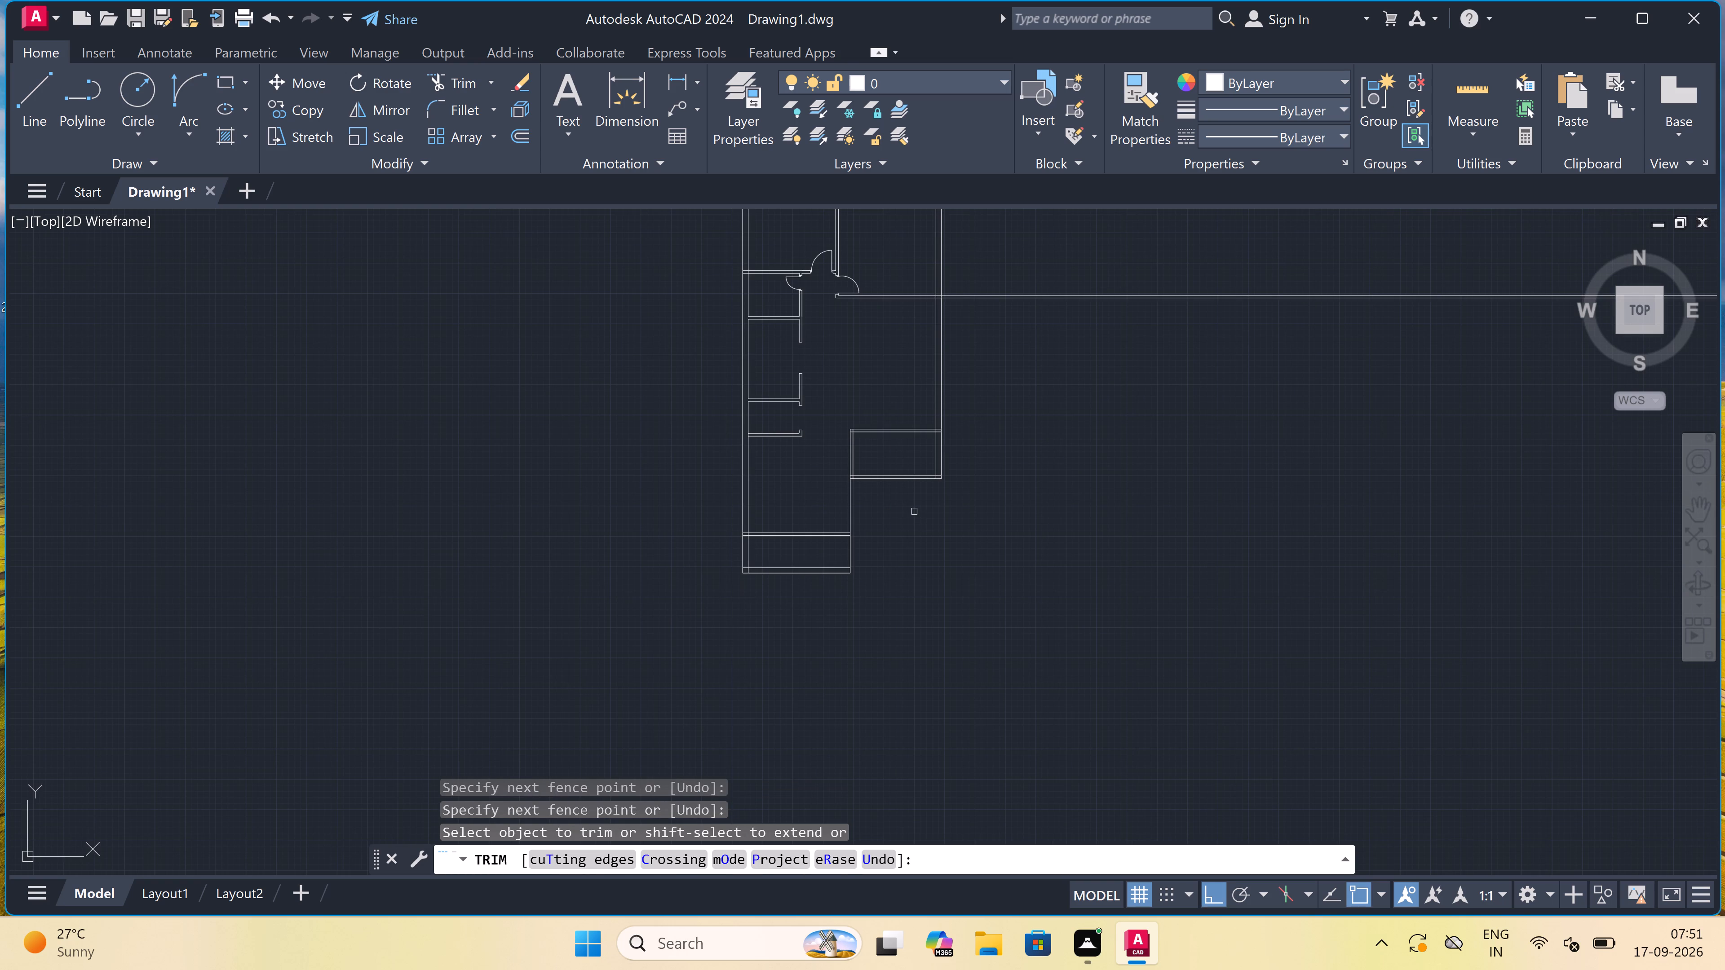
pyautogui.press('Escape')
# Trim the vertical line joining the right ends of the two lowest horizontal walls.
pyautogui.scroll(1, 904, 486)
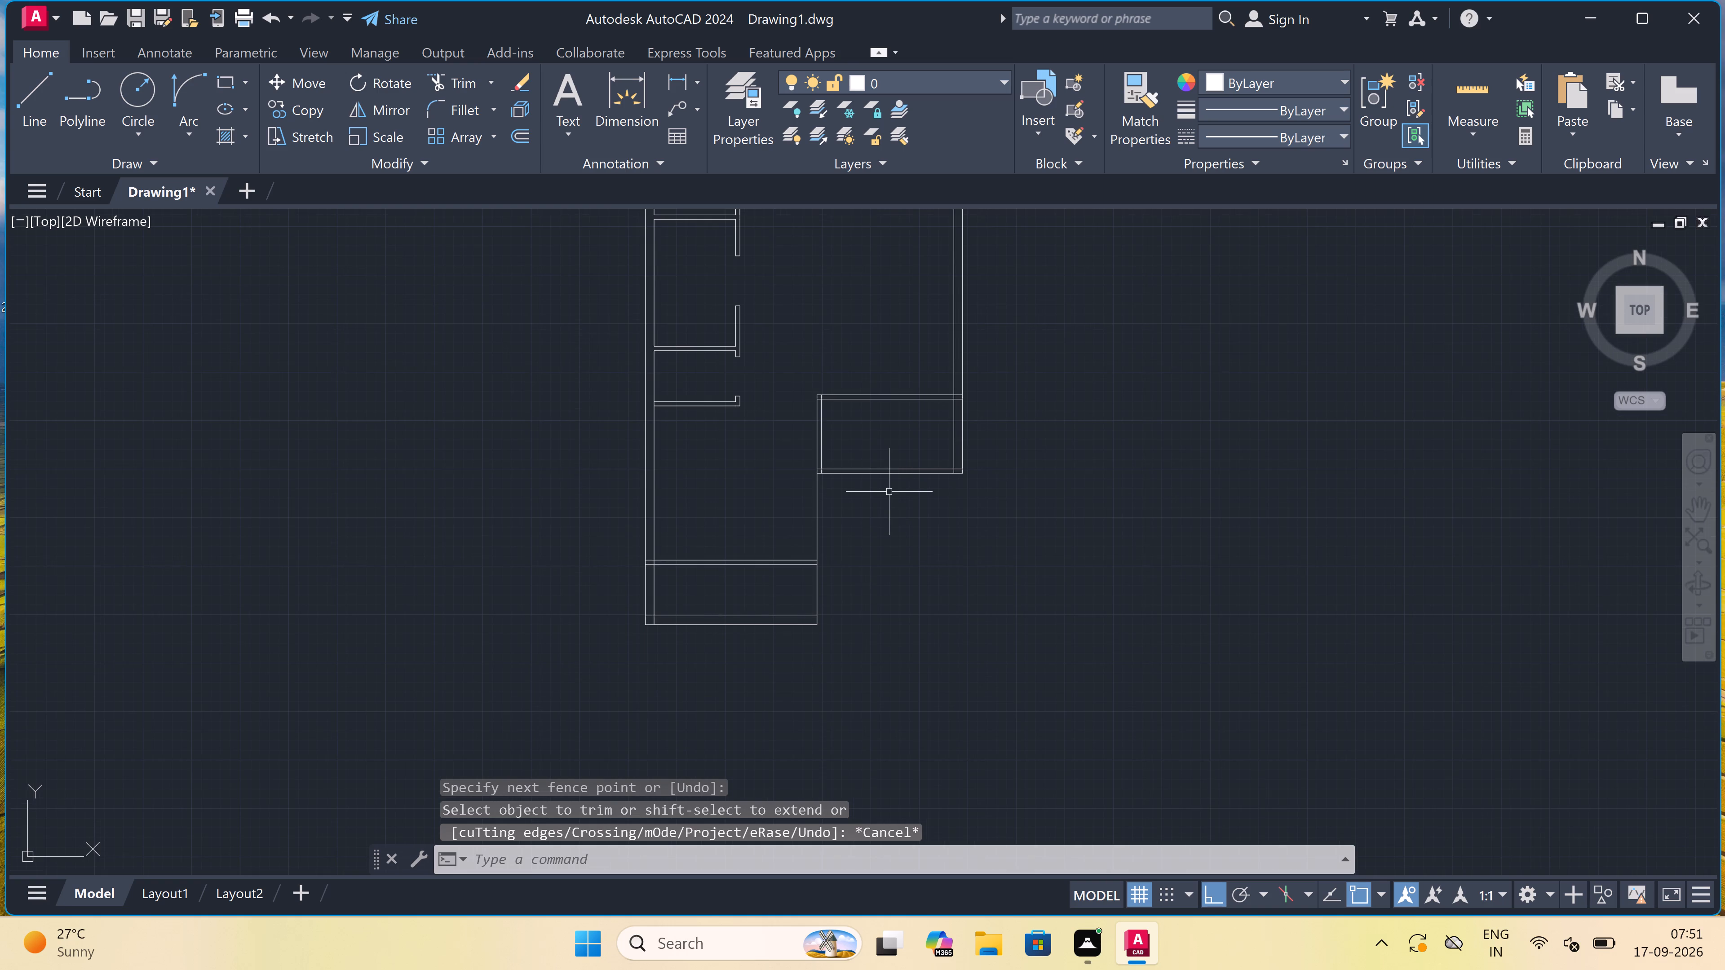
pyautogui.scroll(1, 862, 498)
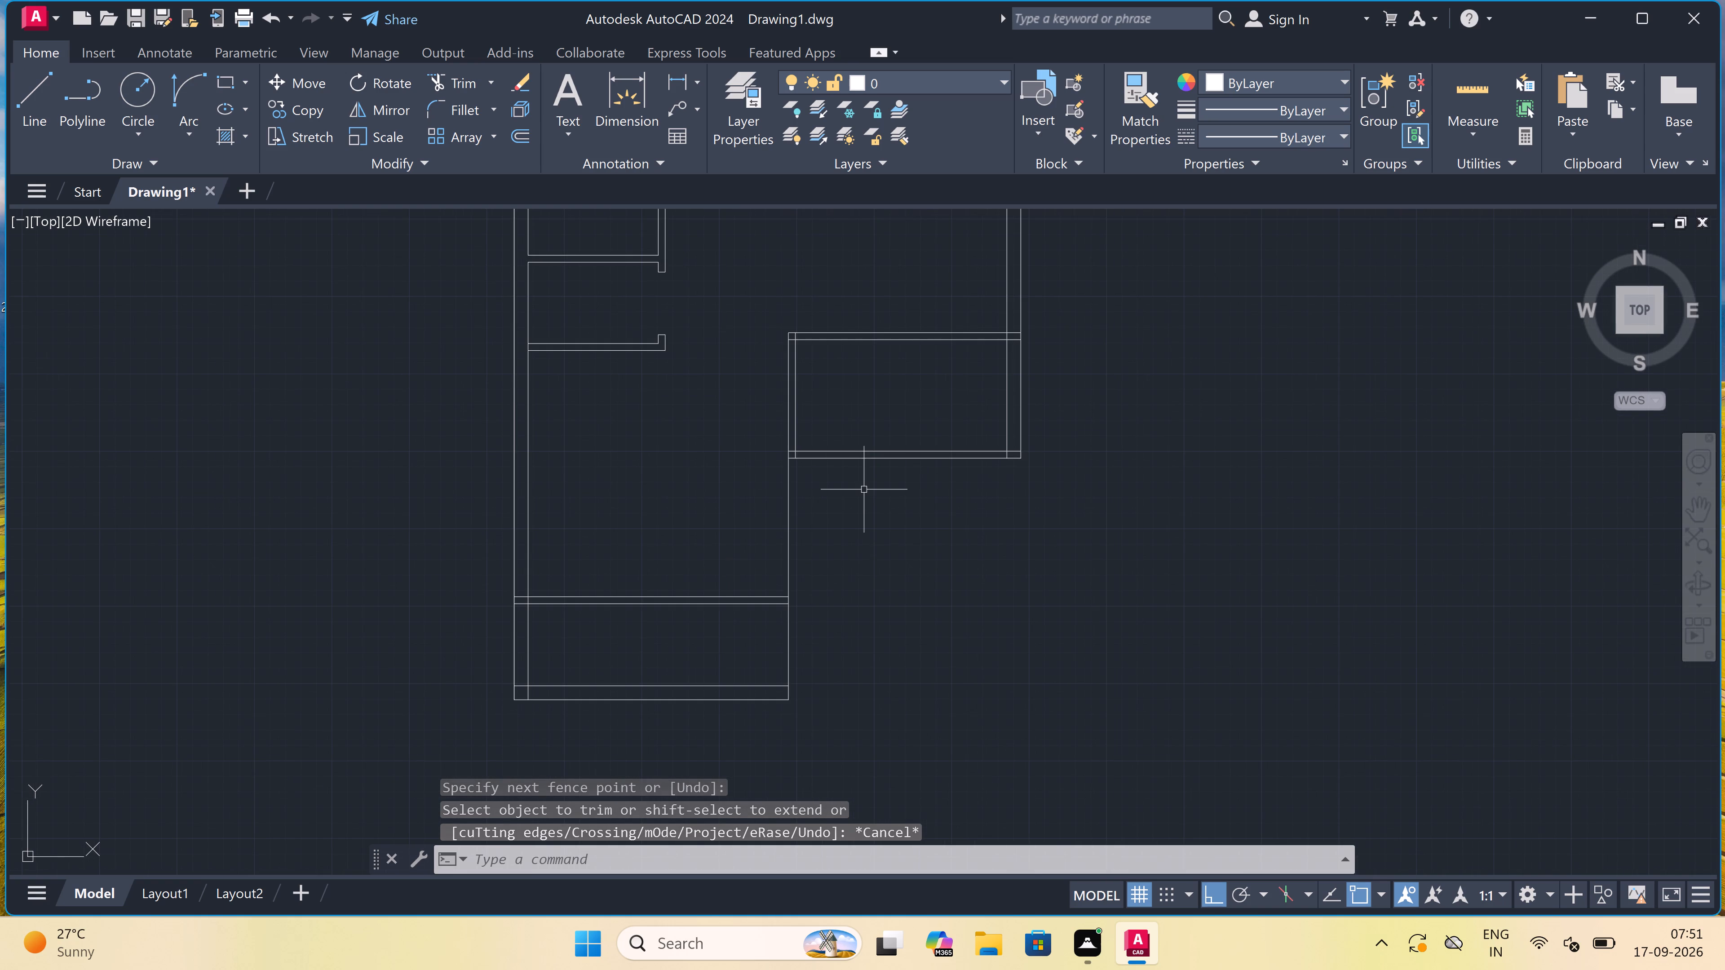
pyautogui.scroll(1, 816, 472)
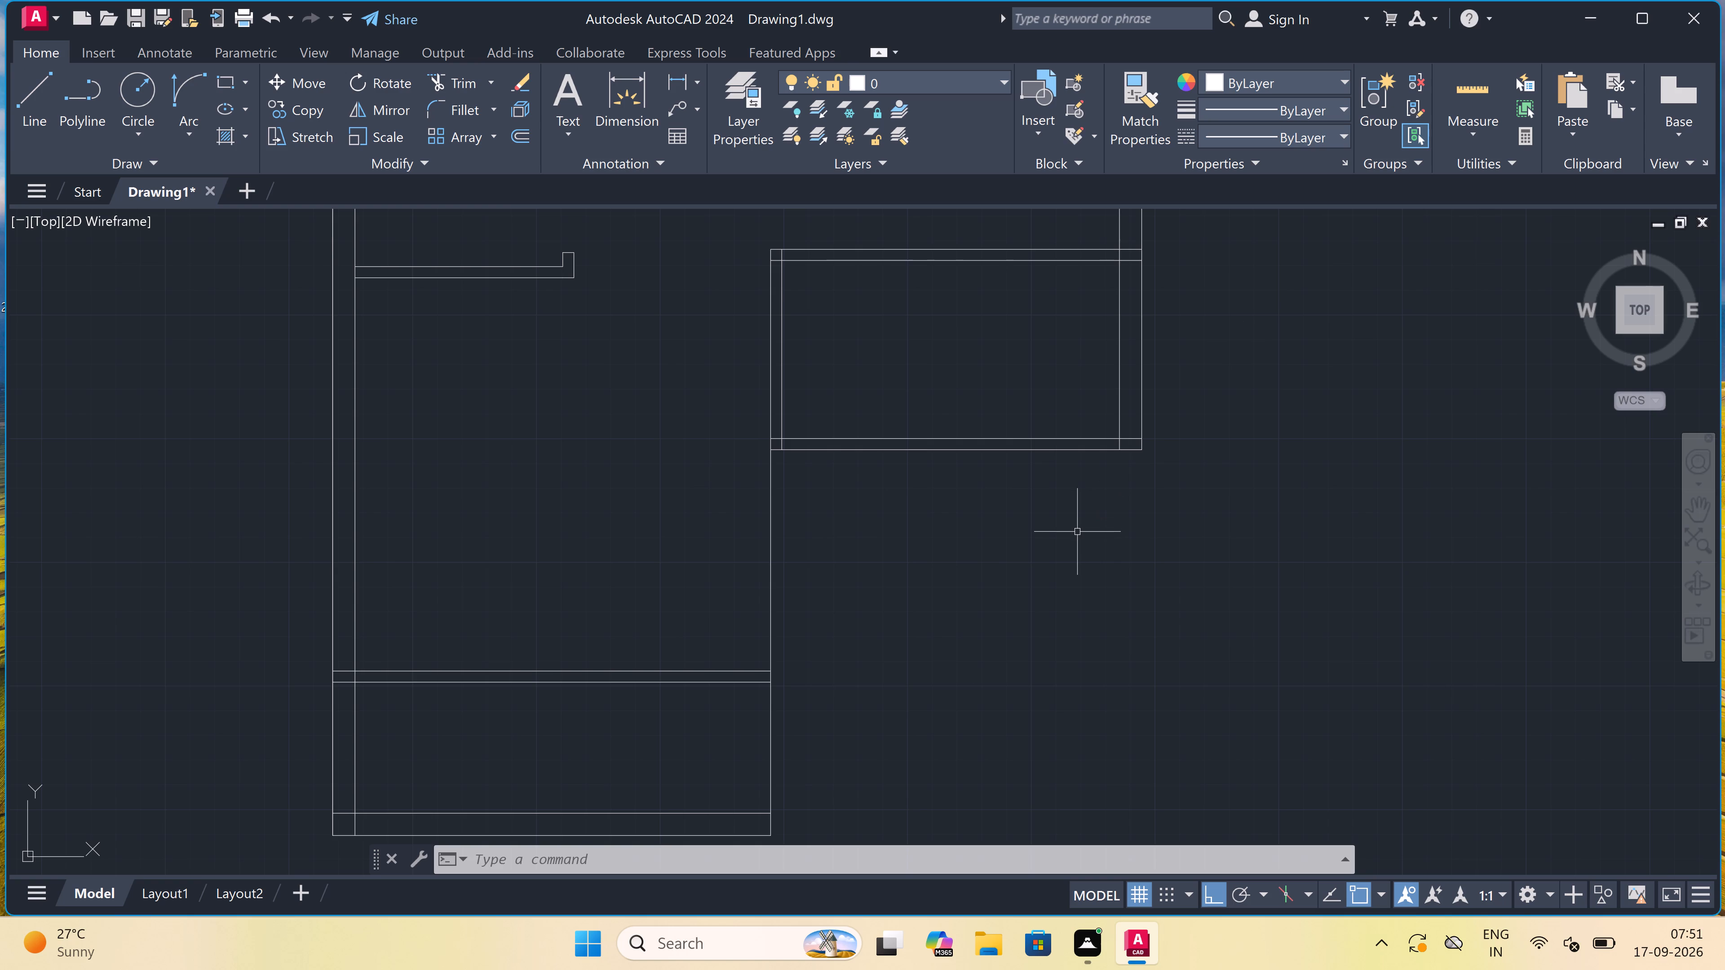
pyautogui.press('space')
pyautogui.click(756, 735)
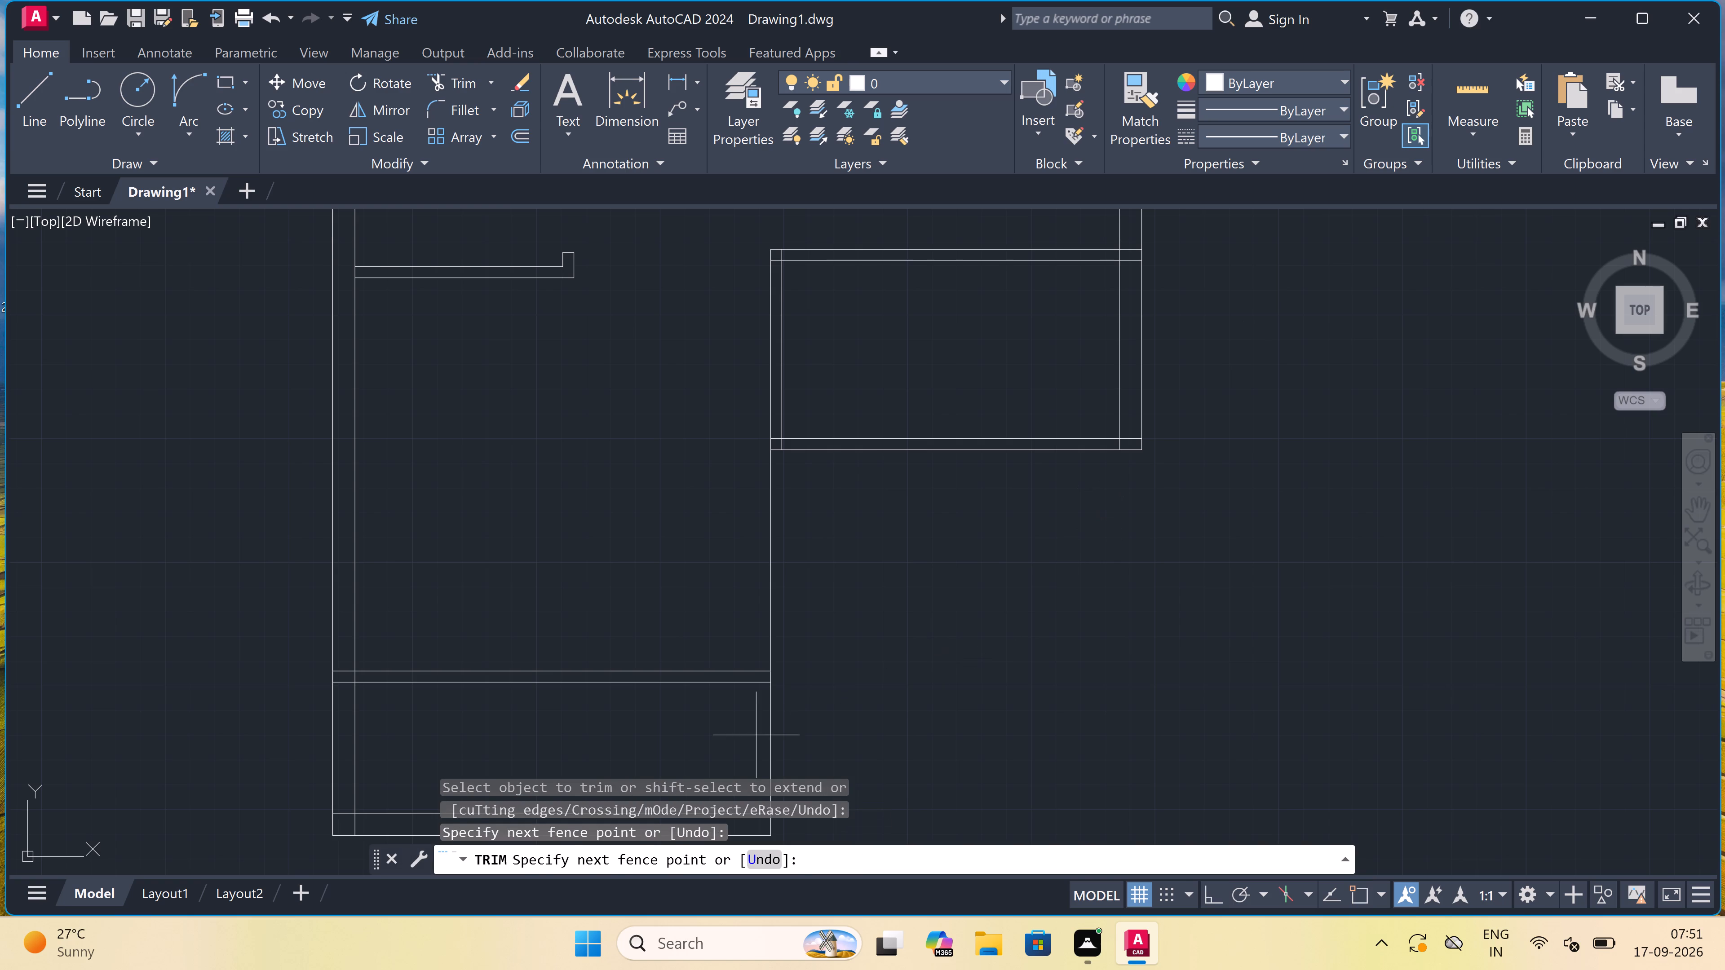
pyautogui.click(950, 693)
pyautogui.press('Escape')
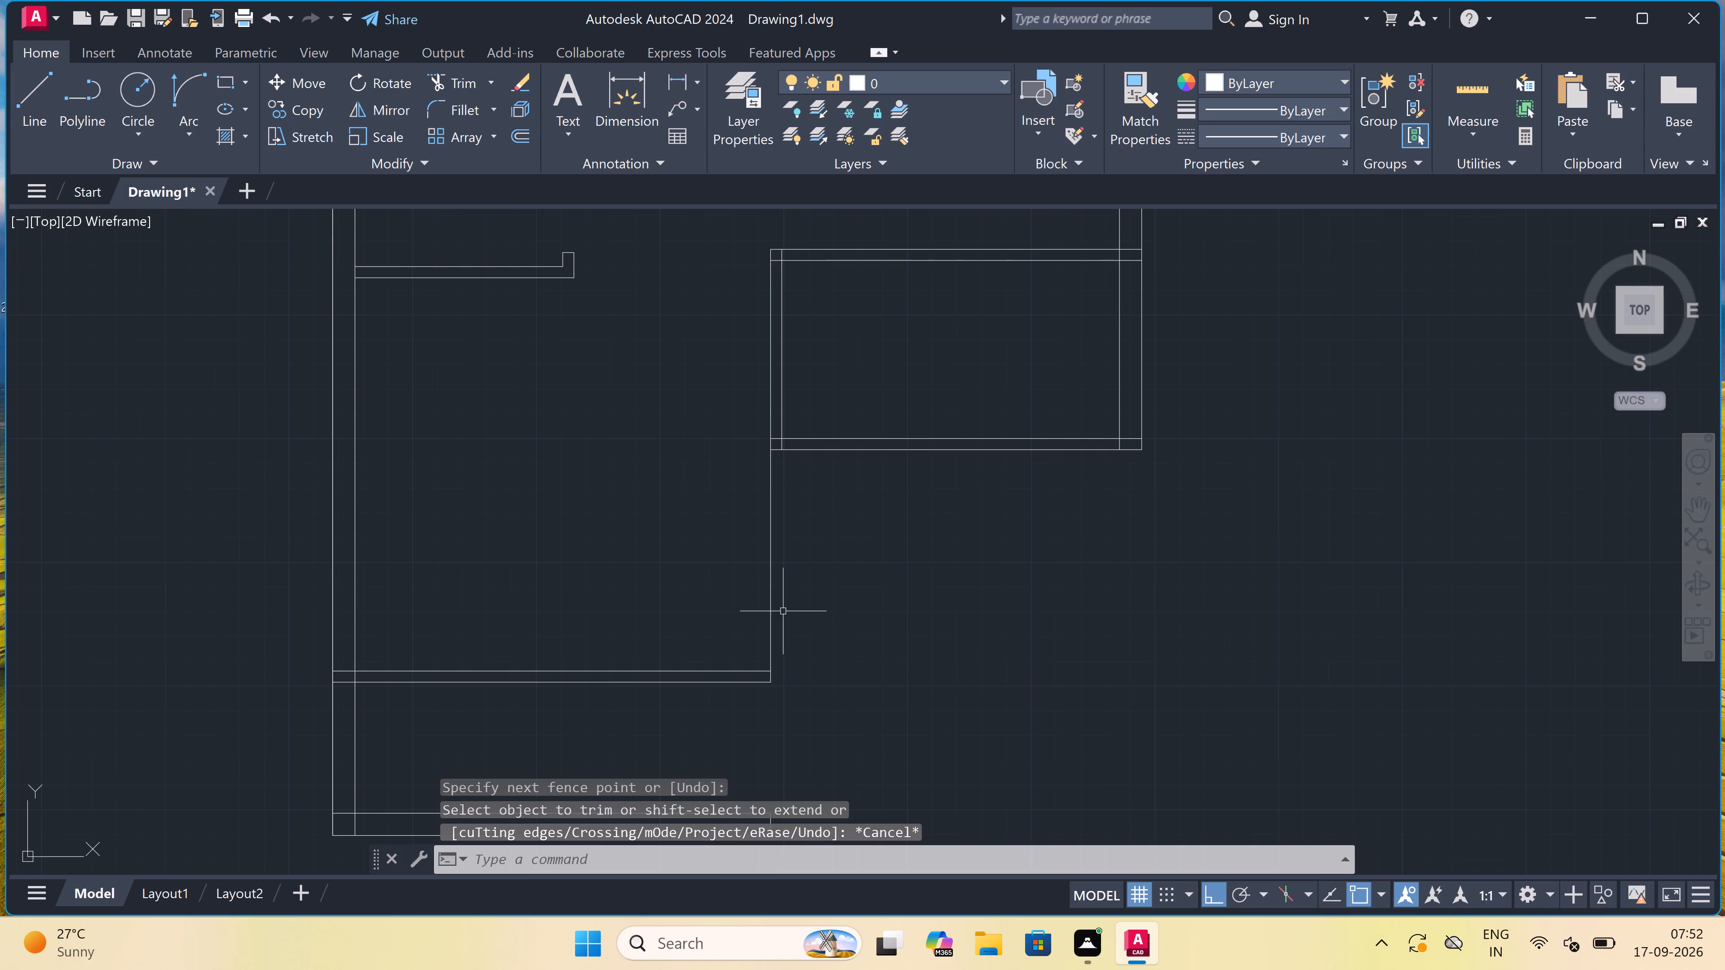
# Draw the partition's missing outer face from the 4.5" wall down to the lower horizontal wall's bottom line, closing the corner.
pyautogui.press('l')
pyautogui.press('space')
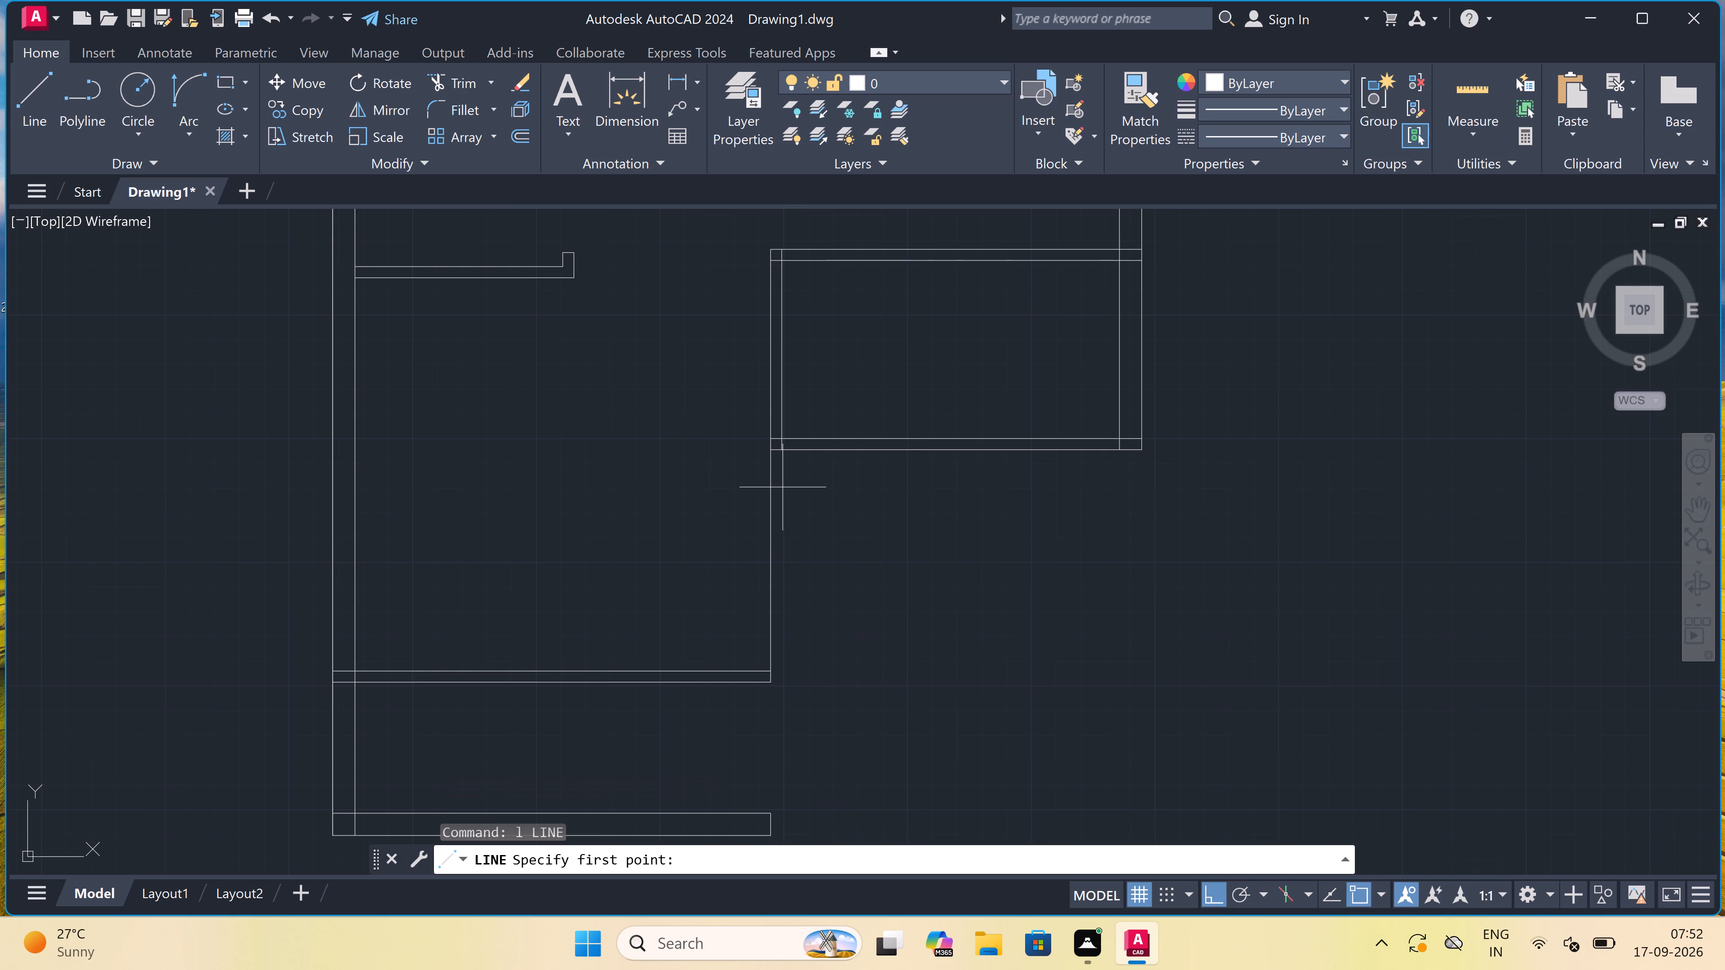
pyautogui.moveTo(779, 451); pyautogui.dragTo(782, 461)
pyautogui.scroll(3, 758, 680)
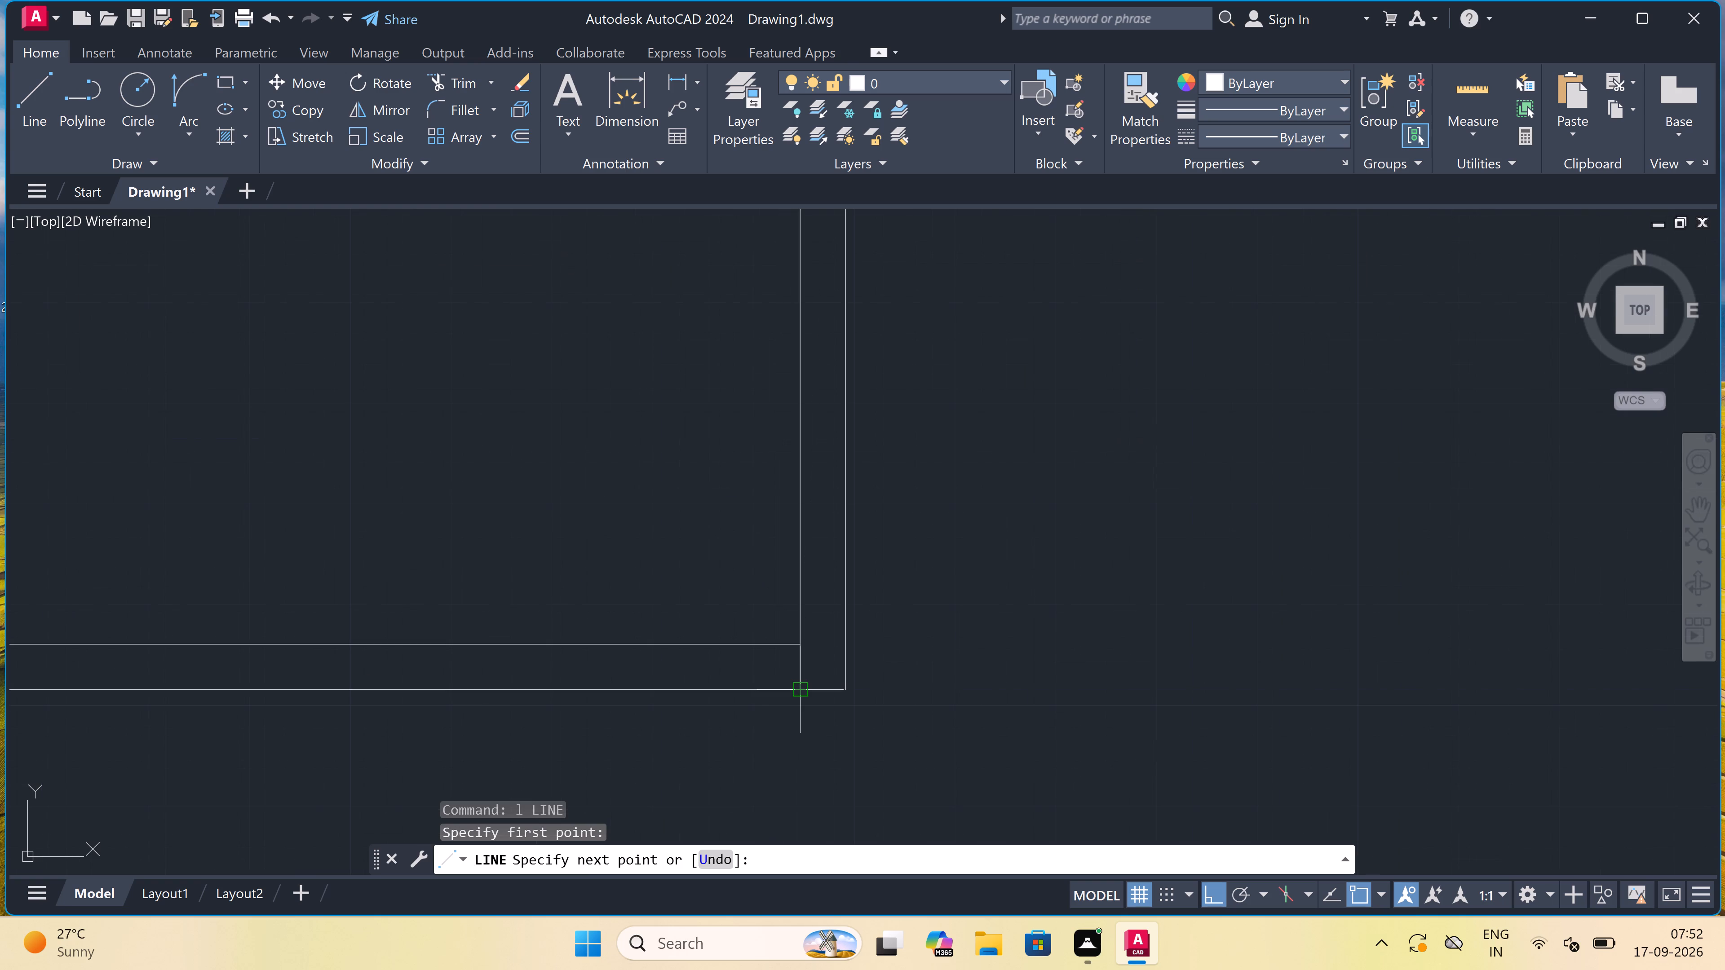
pyautogui.click(845, 690)
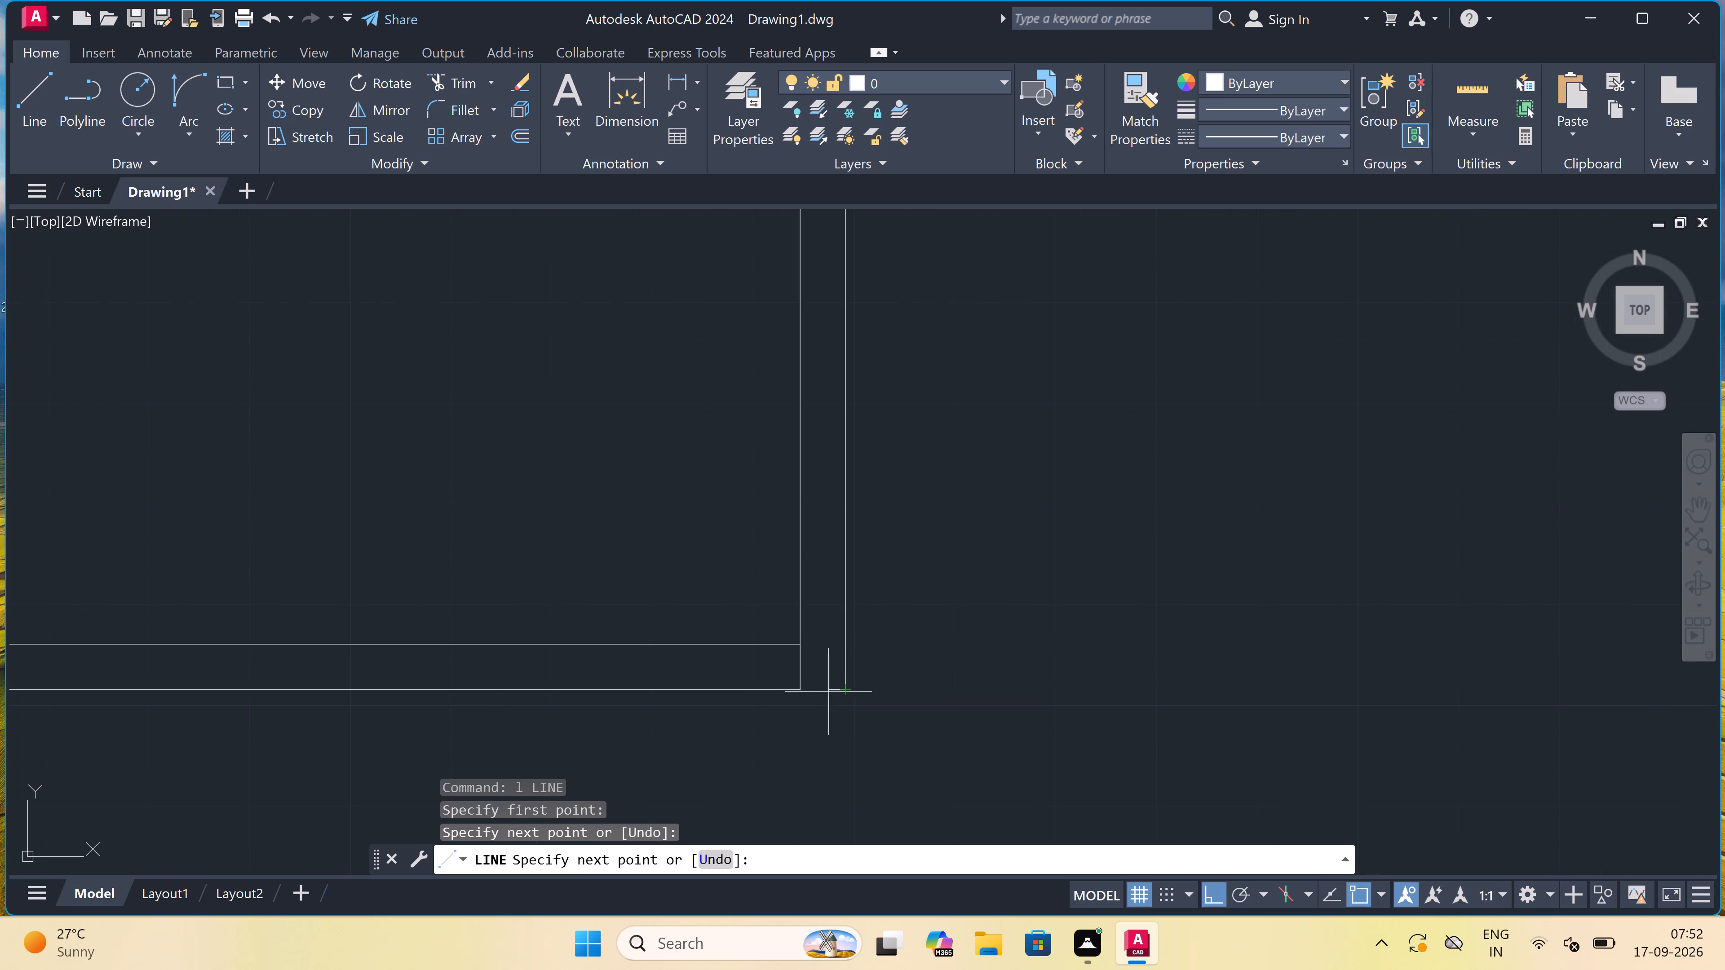
pyautogui.click(805, 688)
pyautogui.press('Escape')
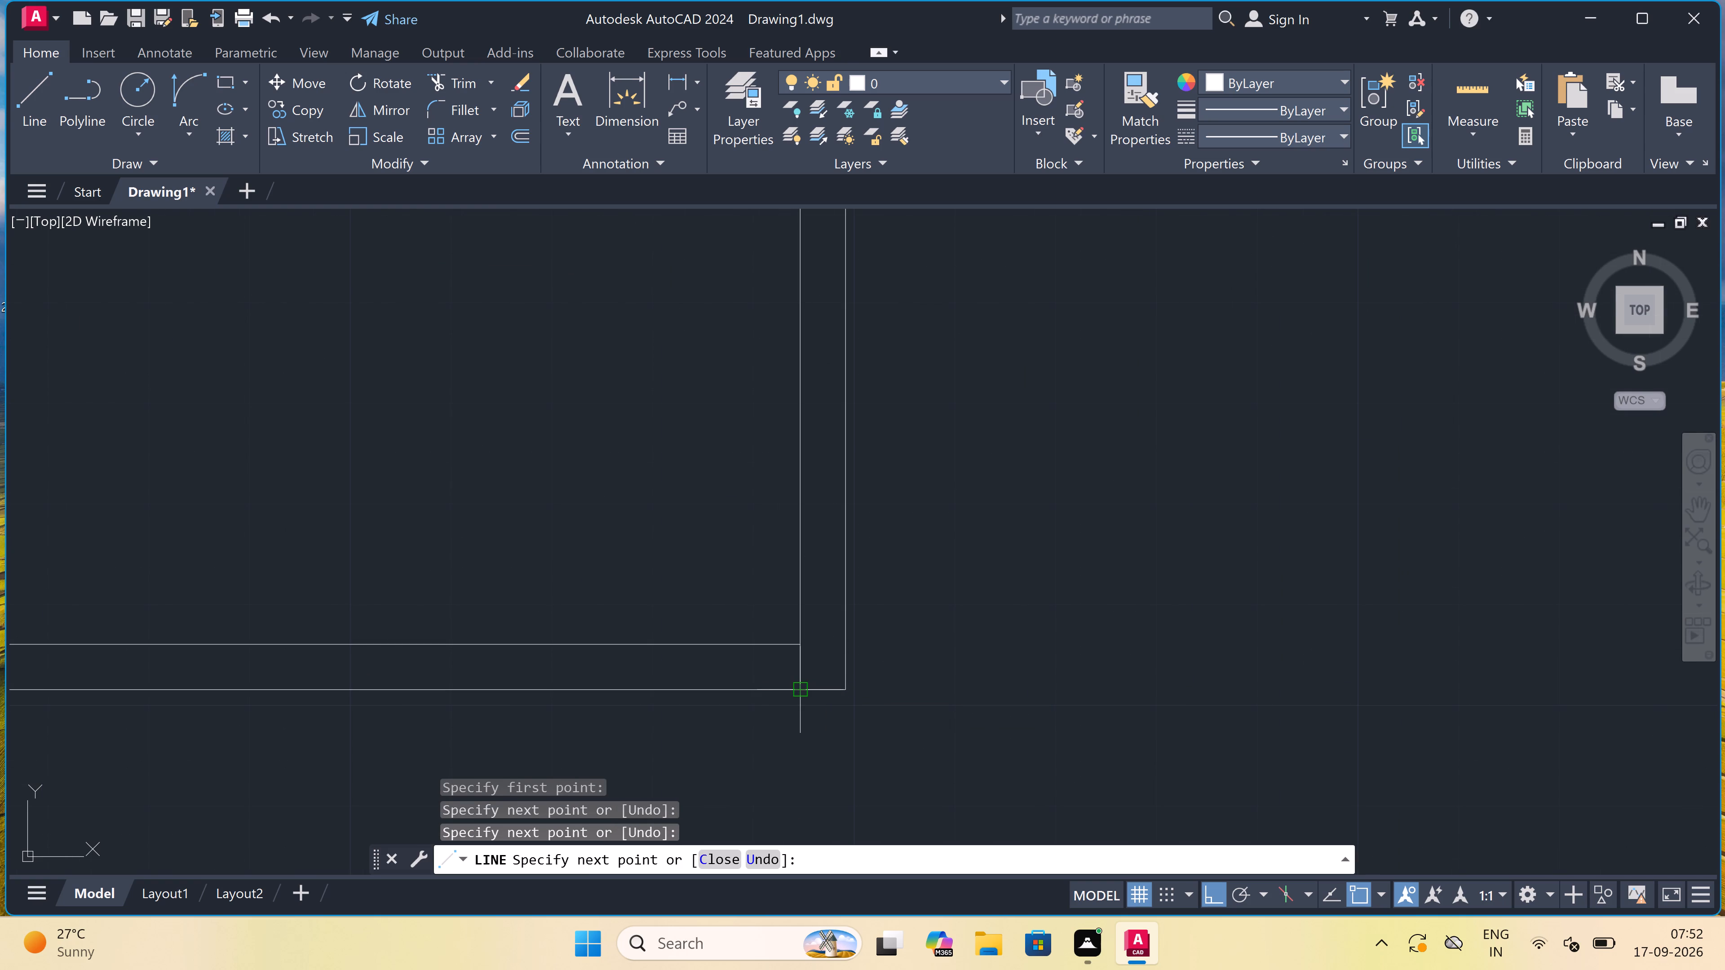
# Trim the overlapping line ends inside the vertical partition's lower corner and inside the small room's upper-left corner.
pyautogui.press('t')
pyautogui.press('r')
pyautogui.press('space')
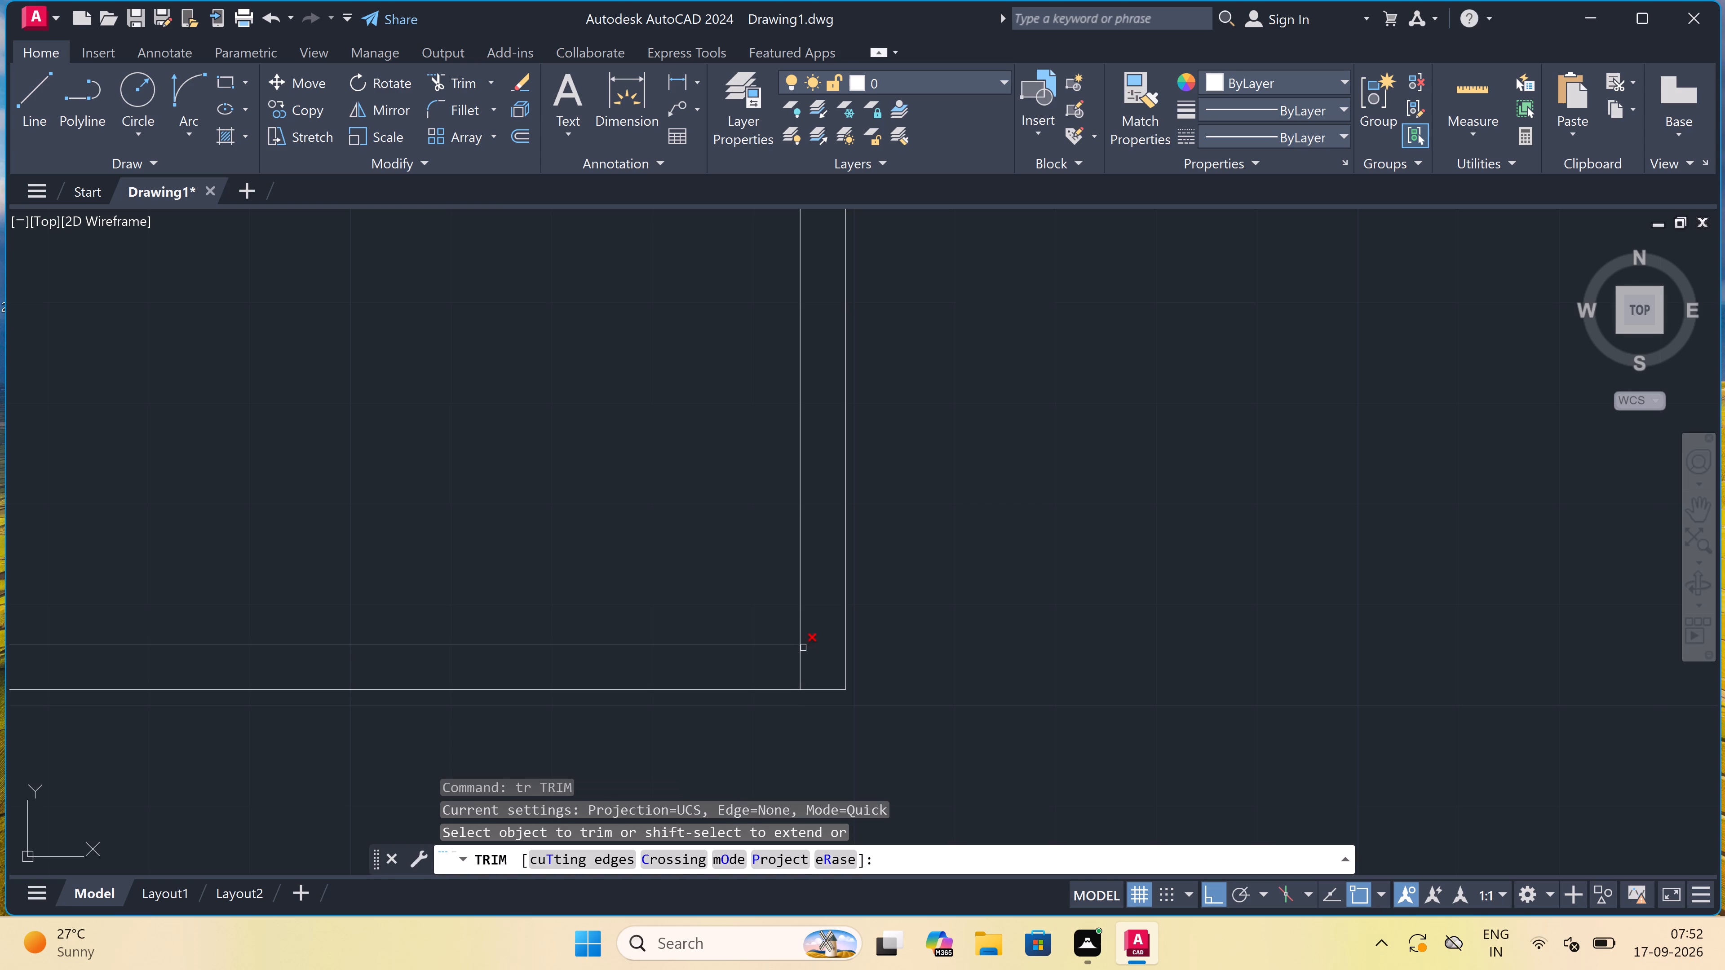
pyautogui.click(809, 667)
pyautogui.click(790, 670)
pyautogui.scroll(-1, 791, 670)
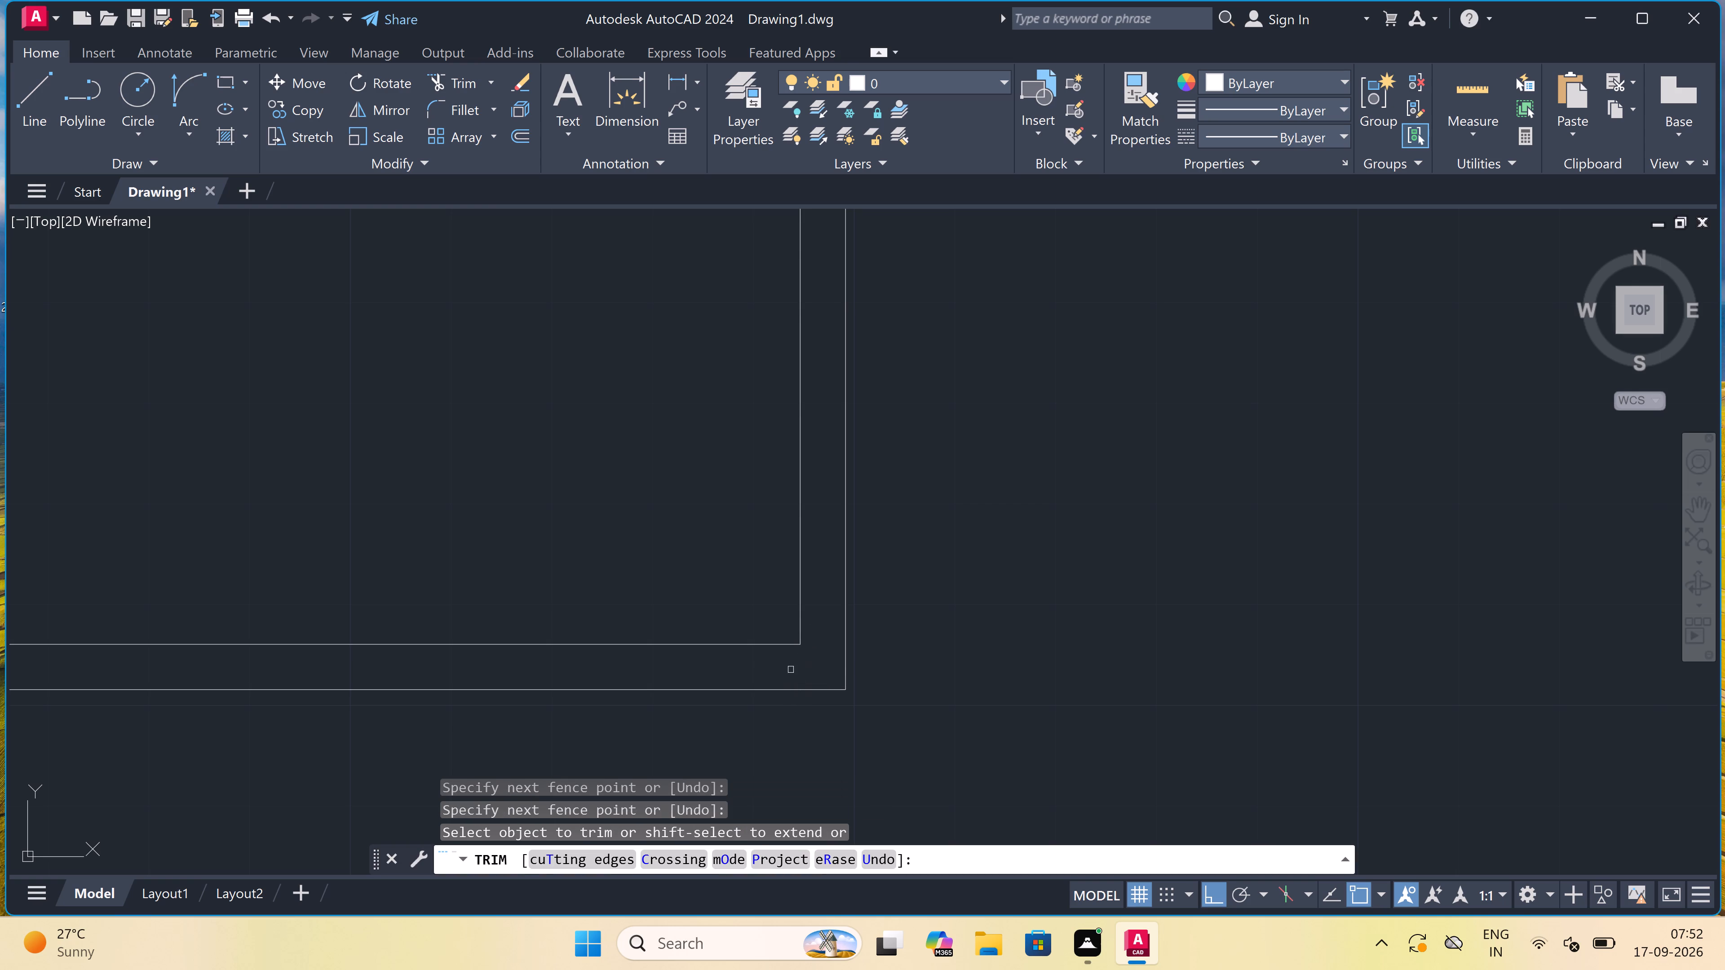
pyautogui.scroll(-3, 791, 670)
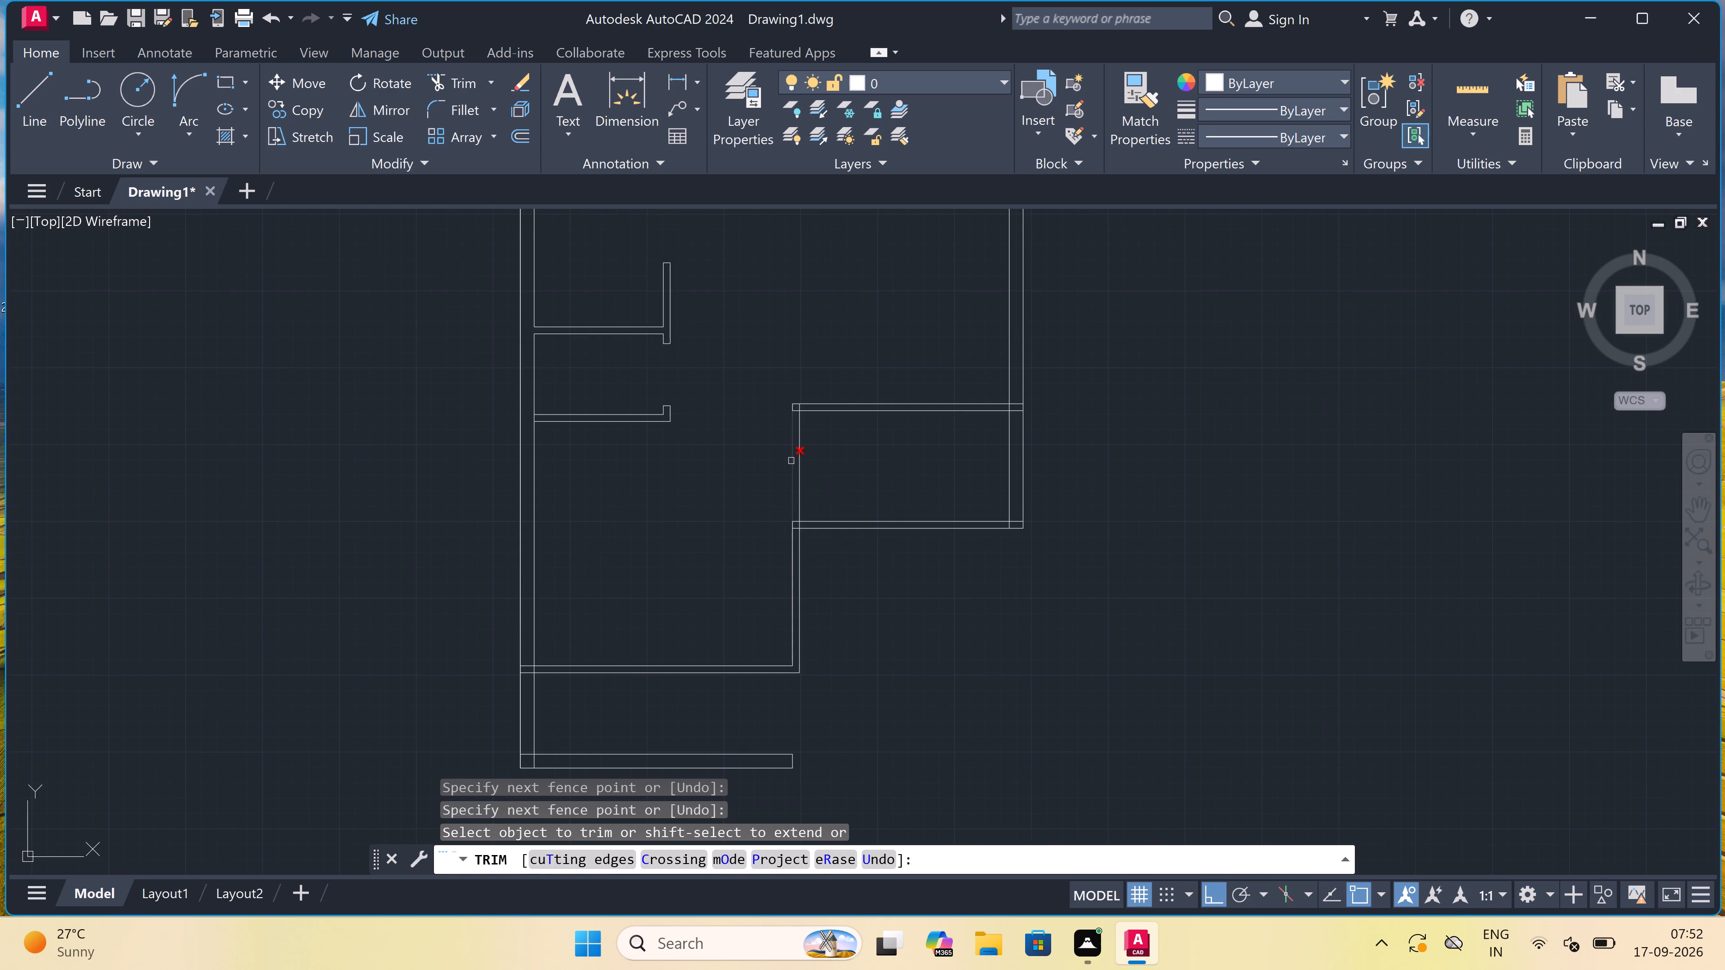
pyautogui.scroll(4, 802, 407)
pyautogui.click(796, 414)
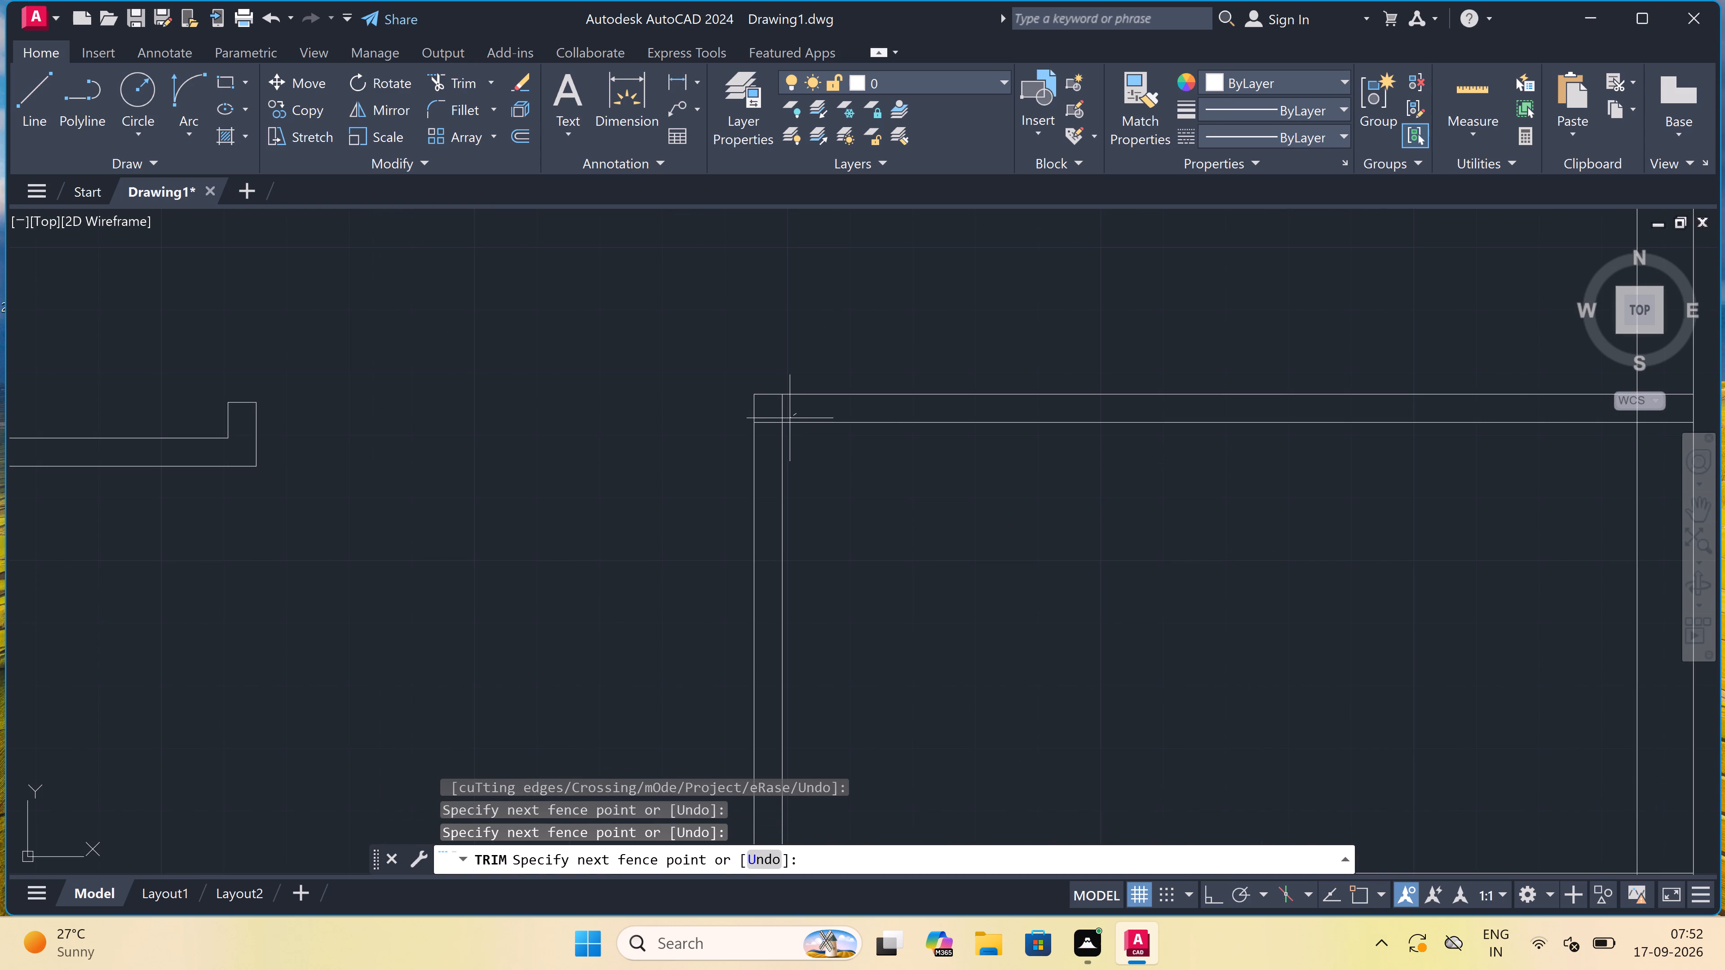
pyautogui.click(769, 424)
pyautogui.scroll(-4, 770, 423)
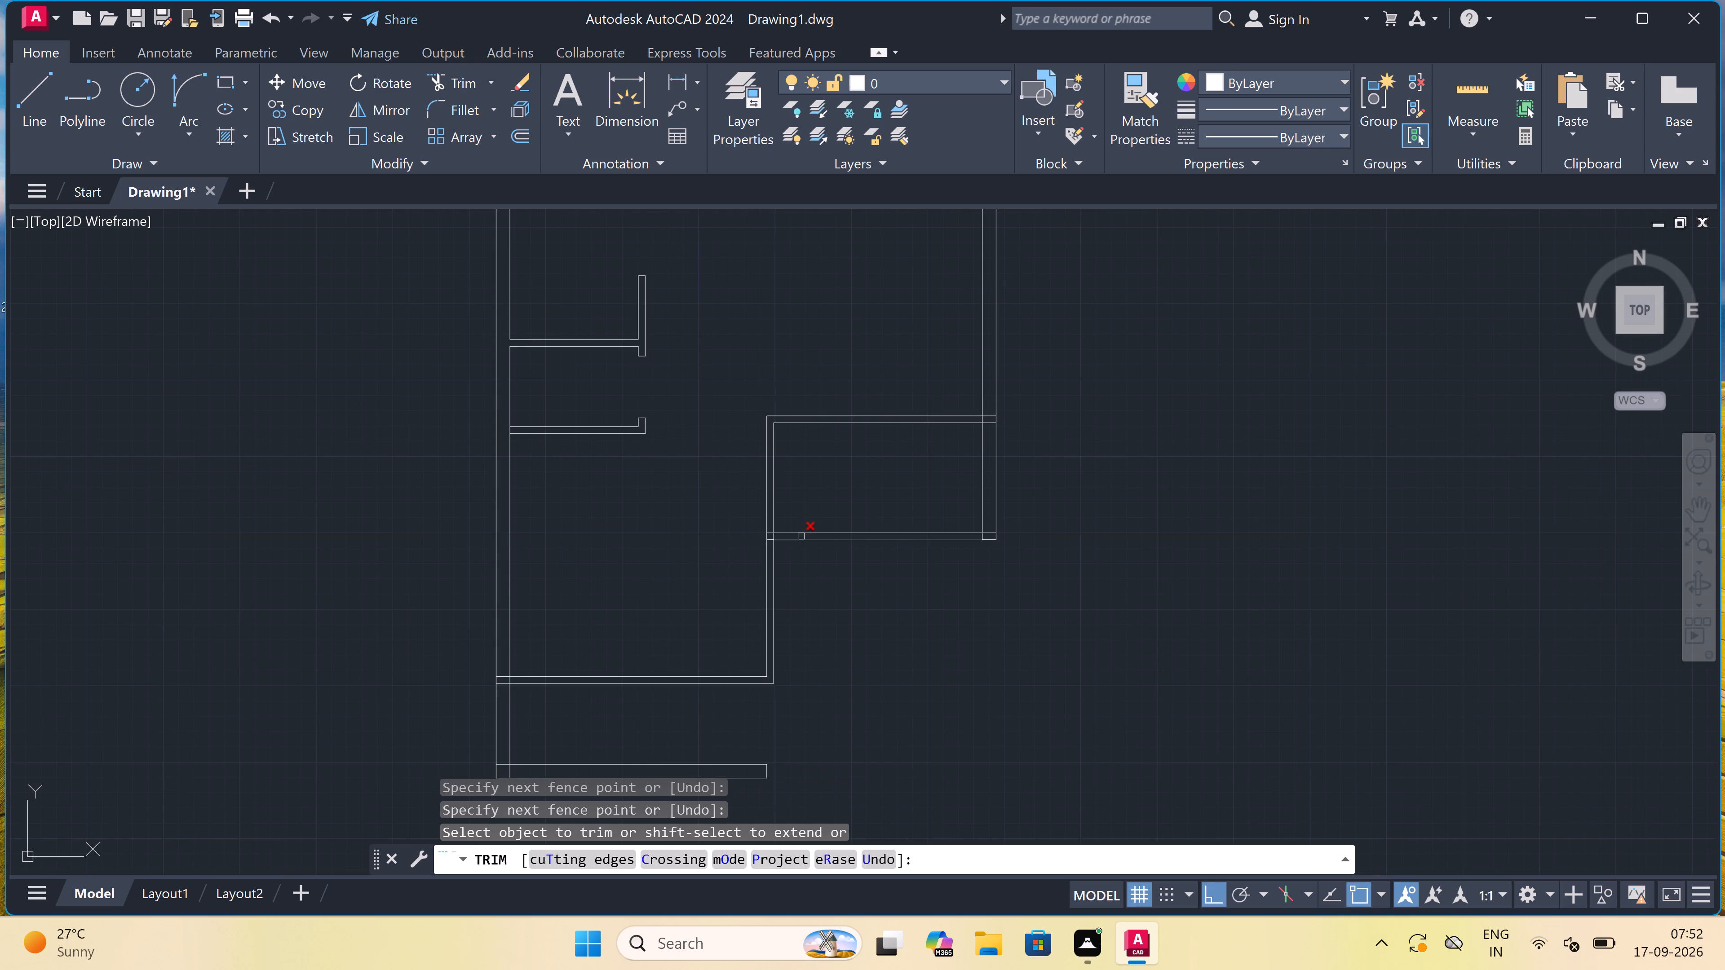
# Trim the small room's lower wall lines where they cross the thickness of the vertical partition.
pyautogui.scroll(3, 803, 520)
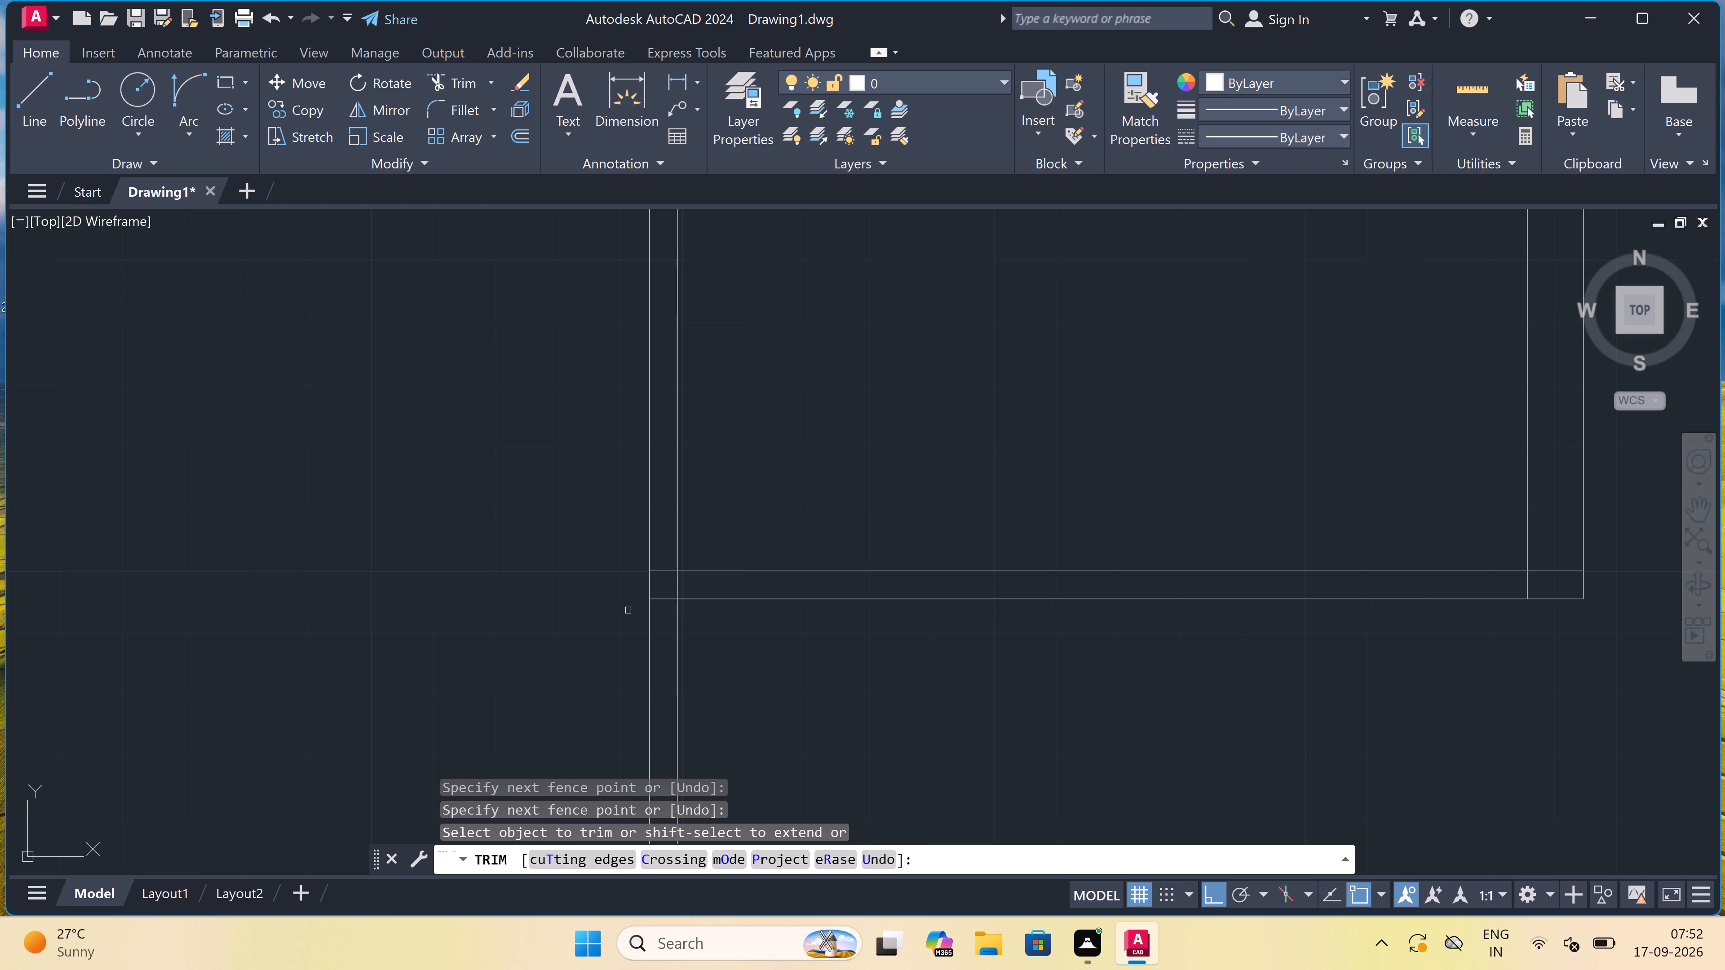
pyautogui.click(656, 617)
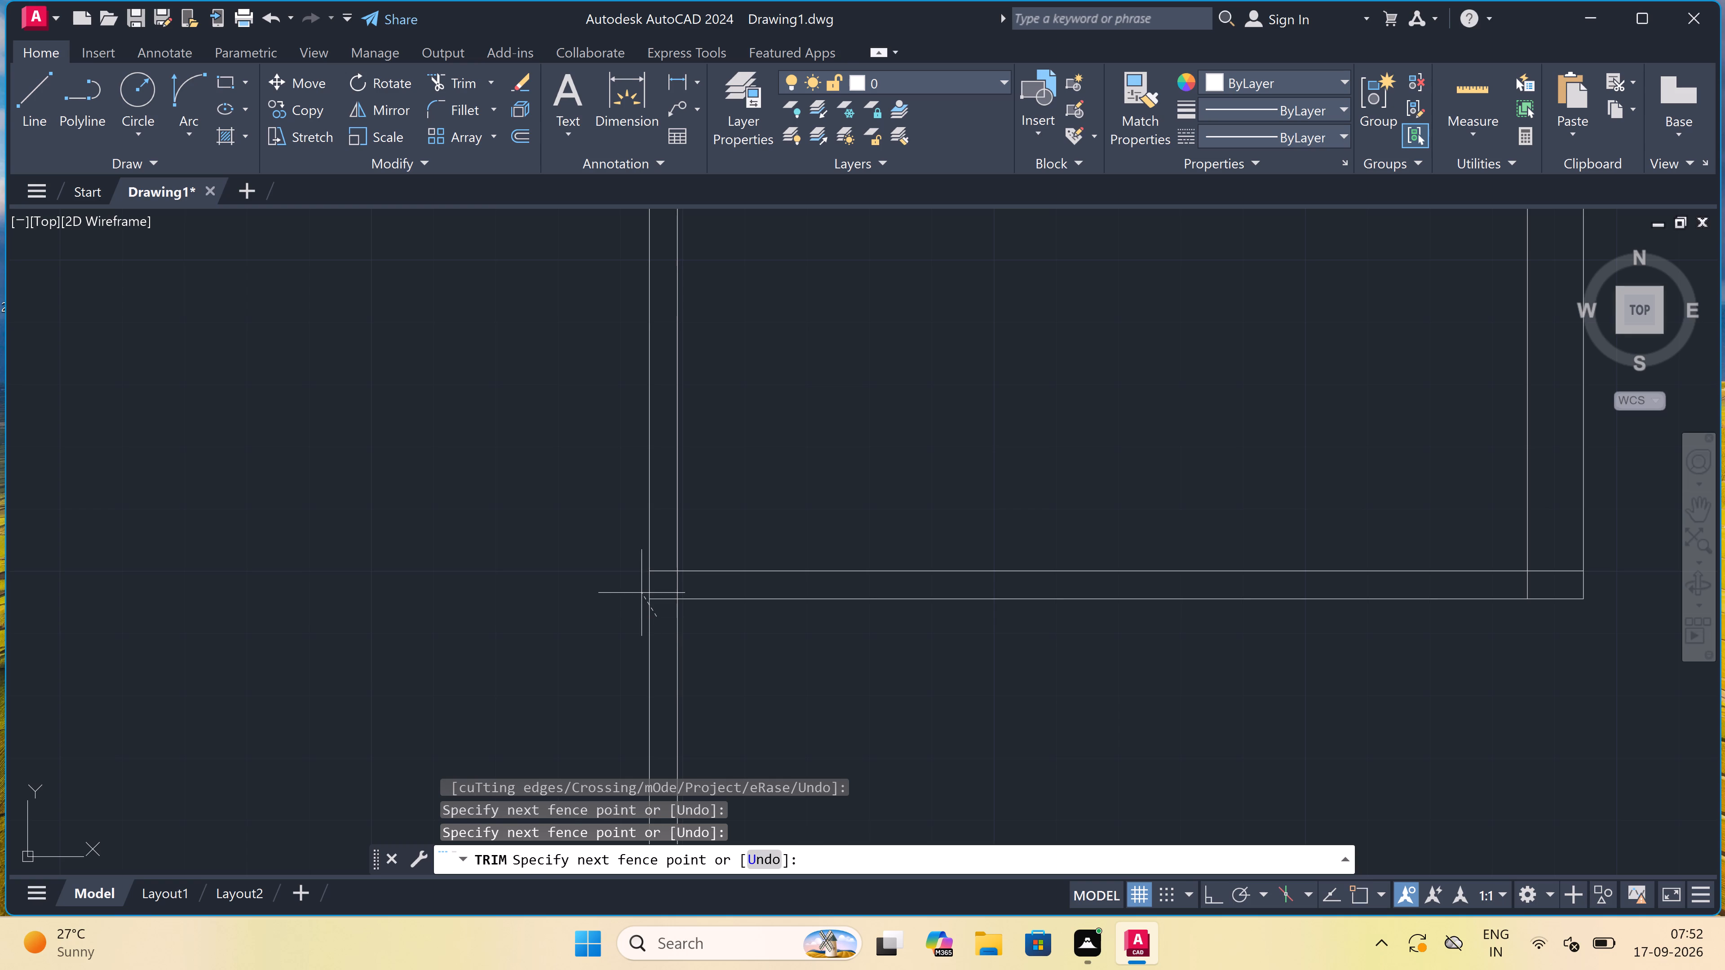
pyautogui.click(663, 516)
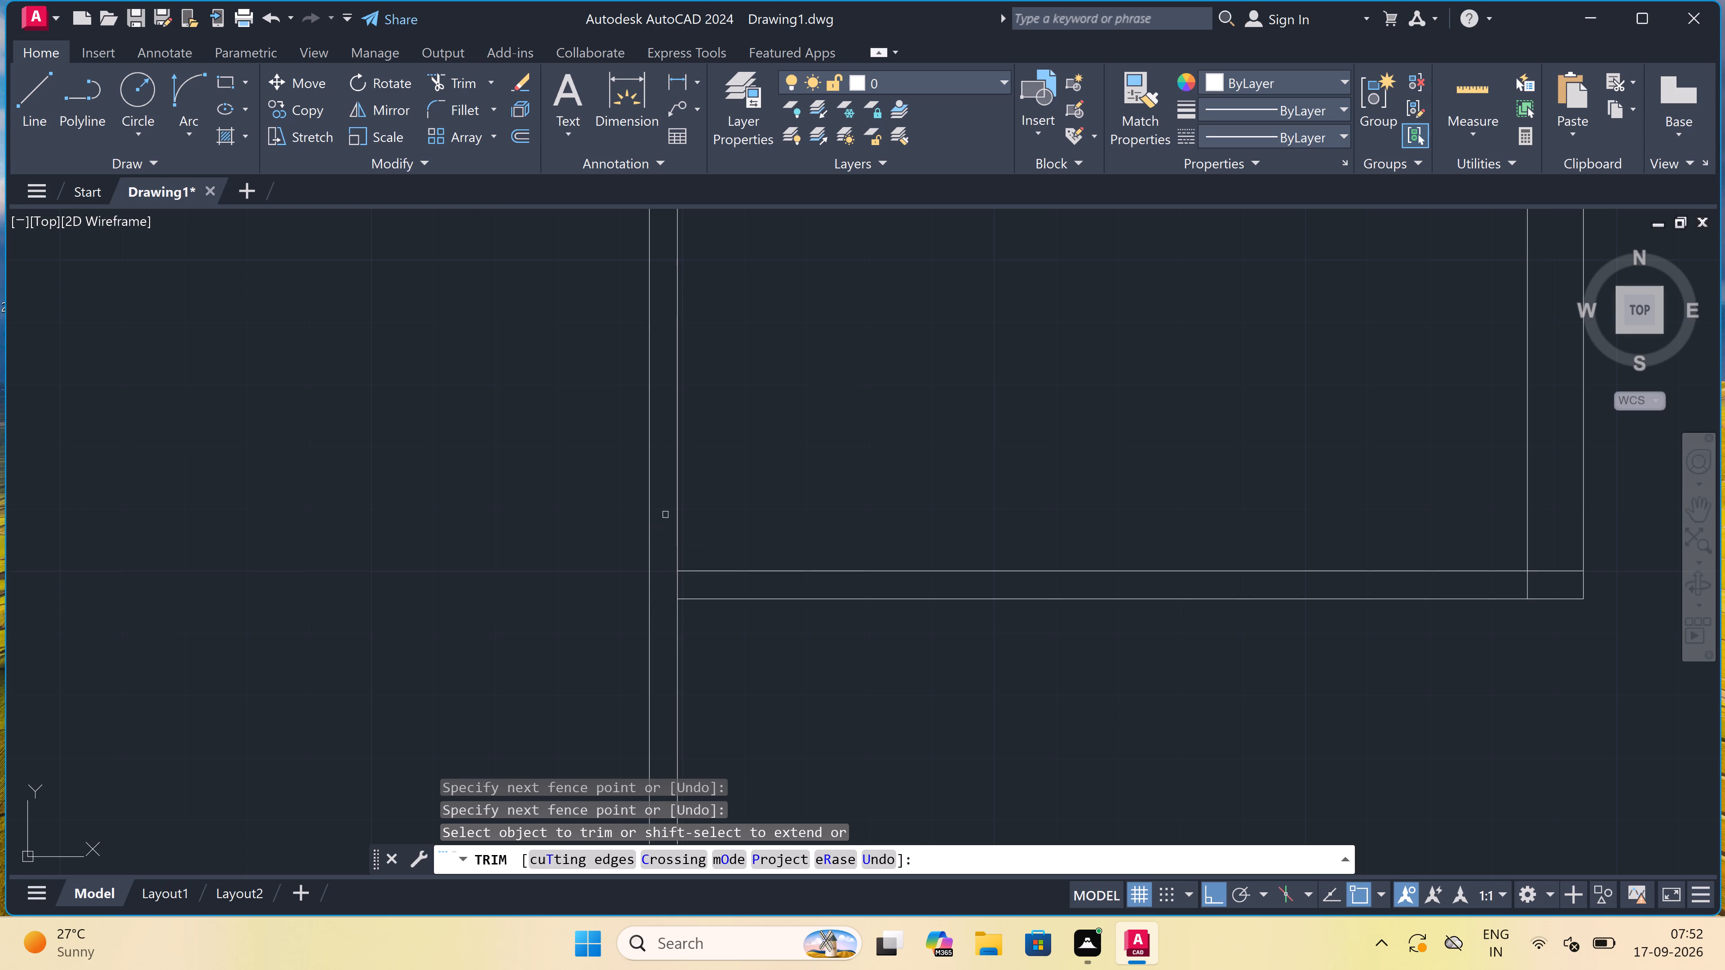
pyautogui.scroll(-3, 681, 519)
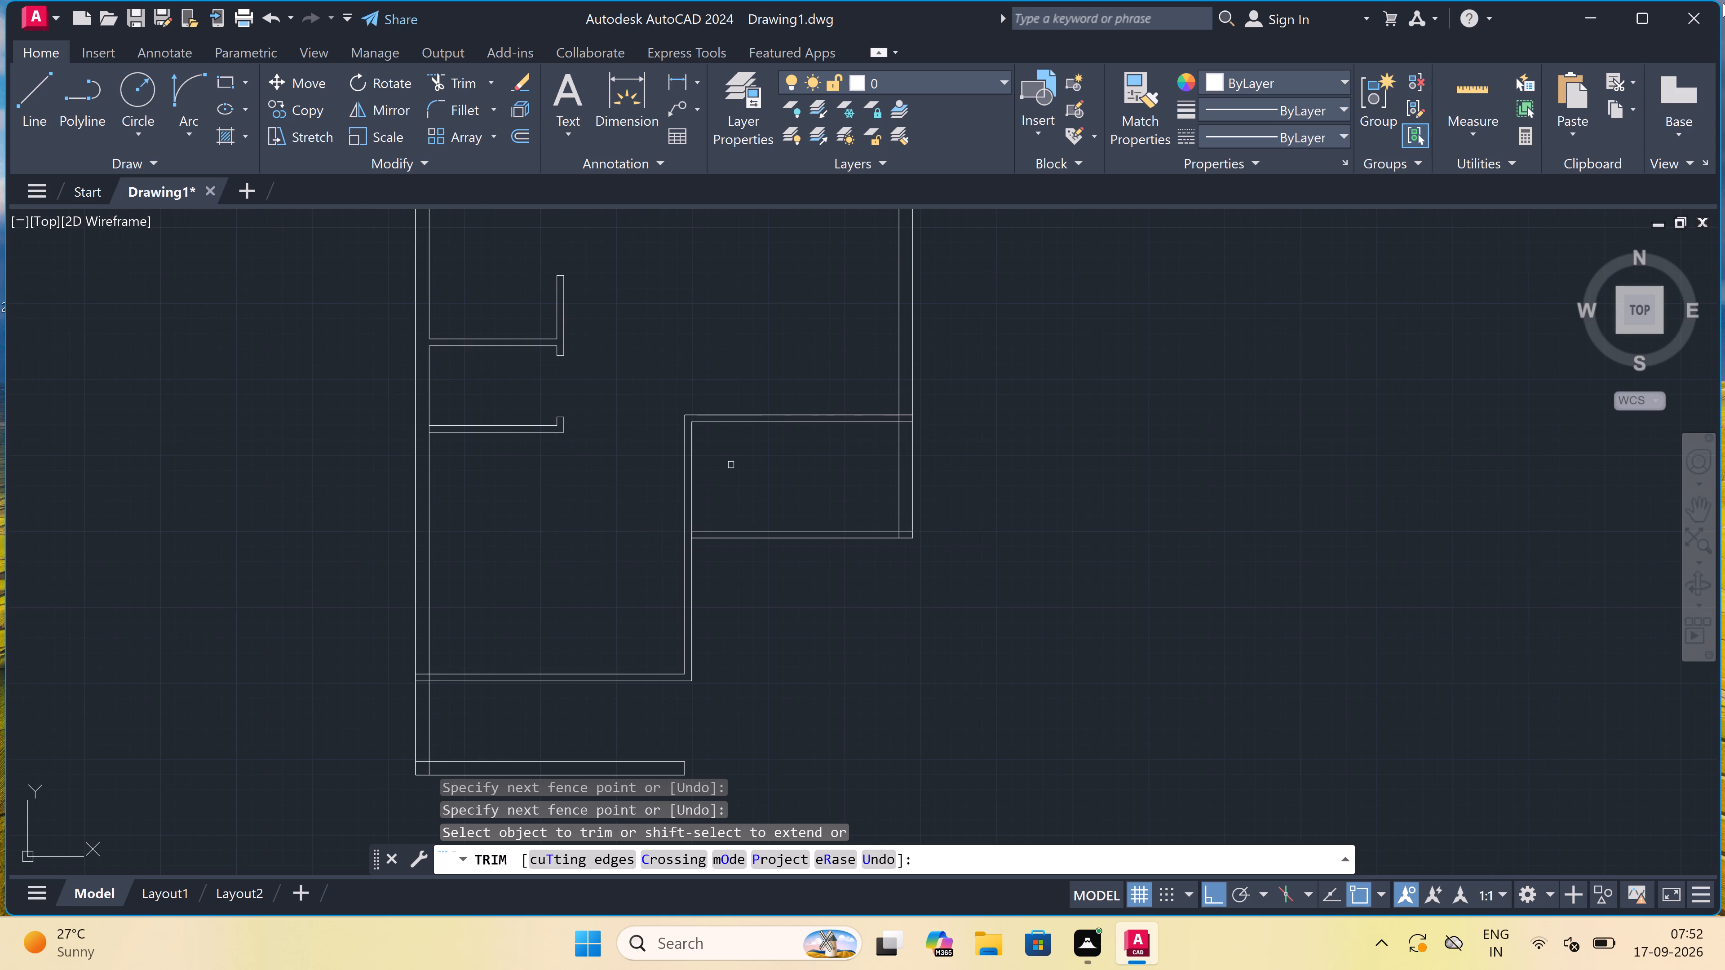
pyautogui.press('Escape')
# Draw a vertical line across the small room near its left wall, from the upper wall's top line to the lower wall's bottom line.
pyautogui.scroll(-2, 1723, 3)
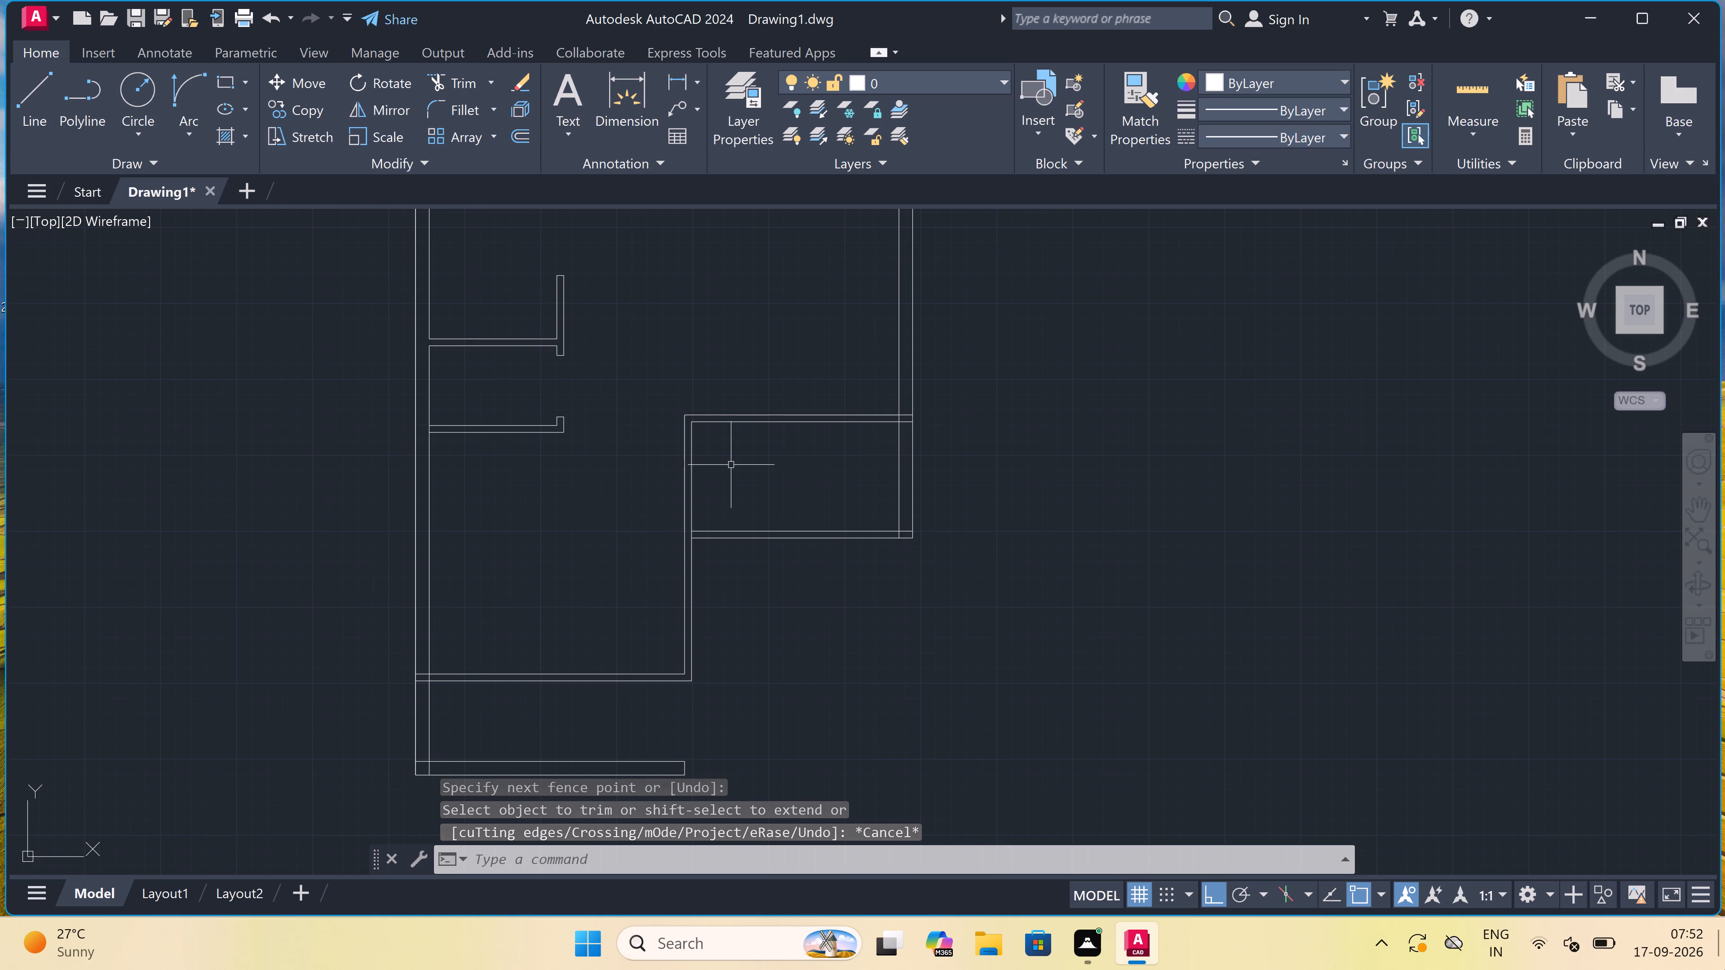
pyautogui.scroll(-3, 1724, 969)
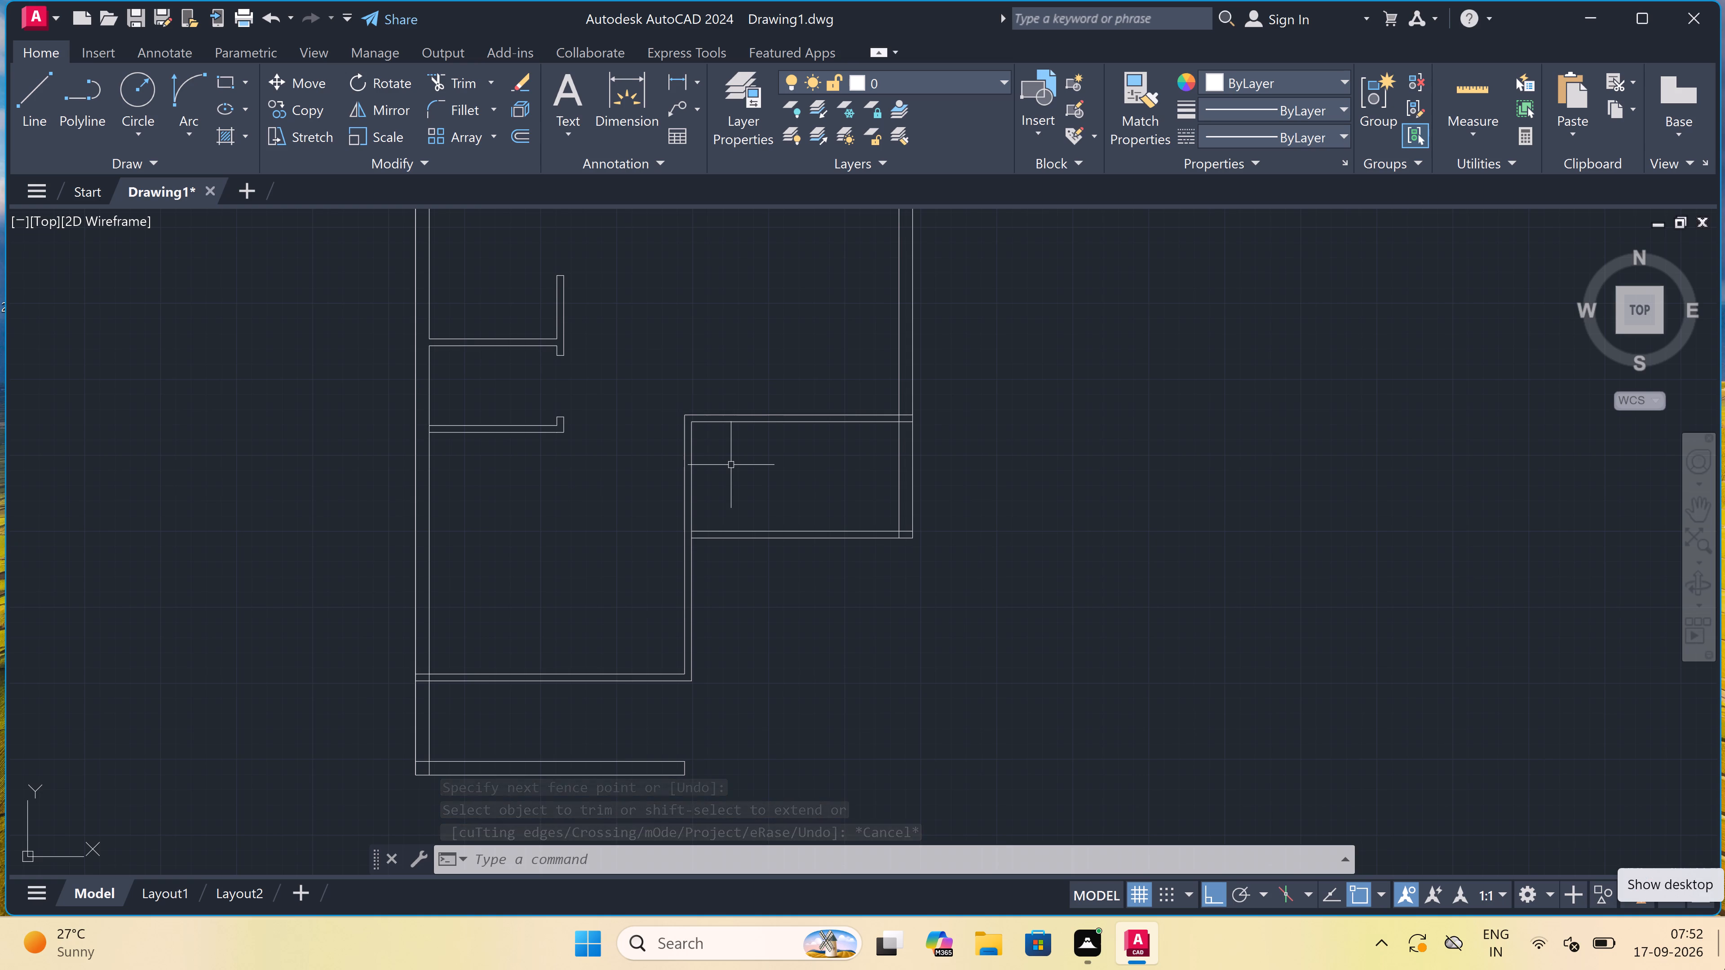
pyautogui.scroll(-1, 1724, 969)
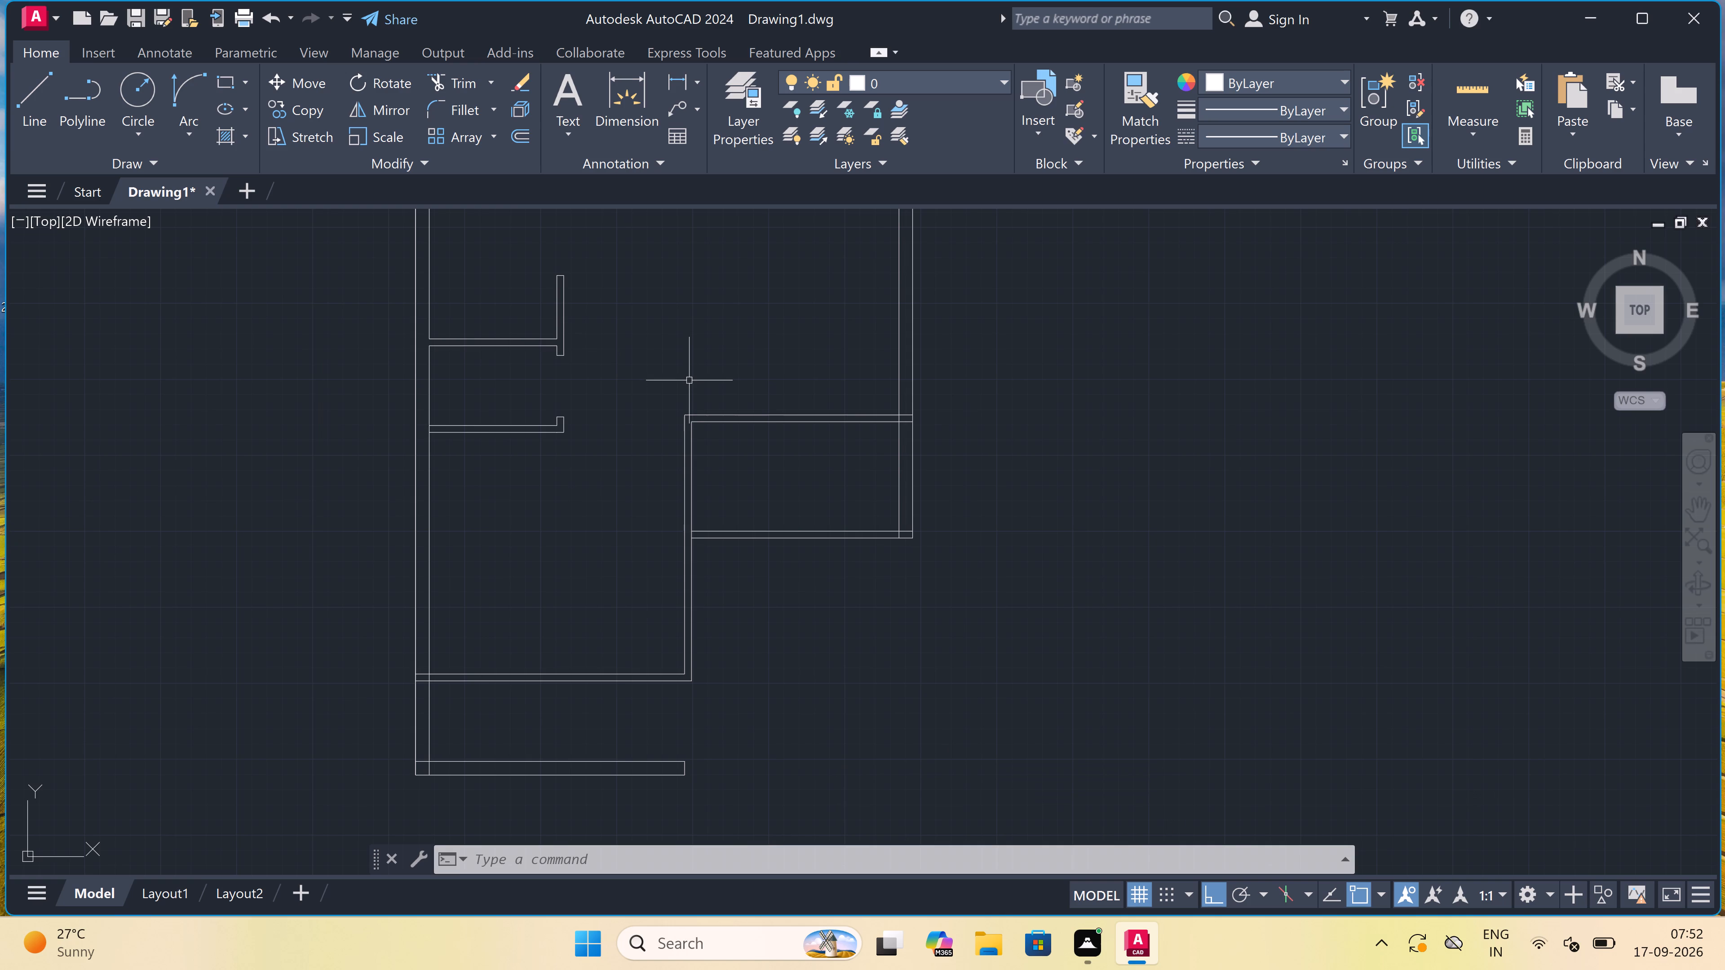
pyautogui.press('l')
pyautogui.press('space')
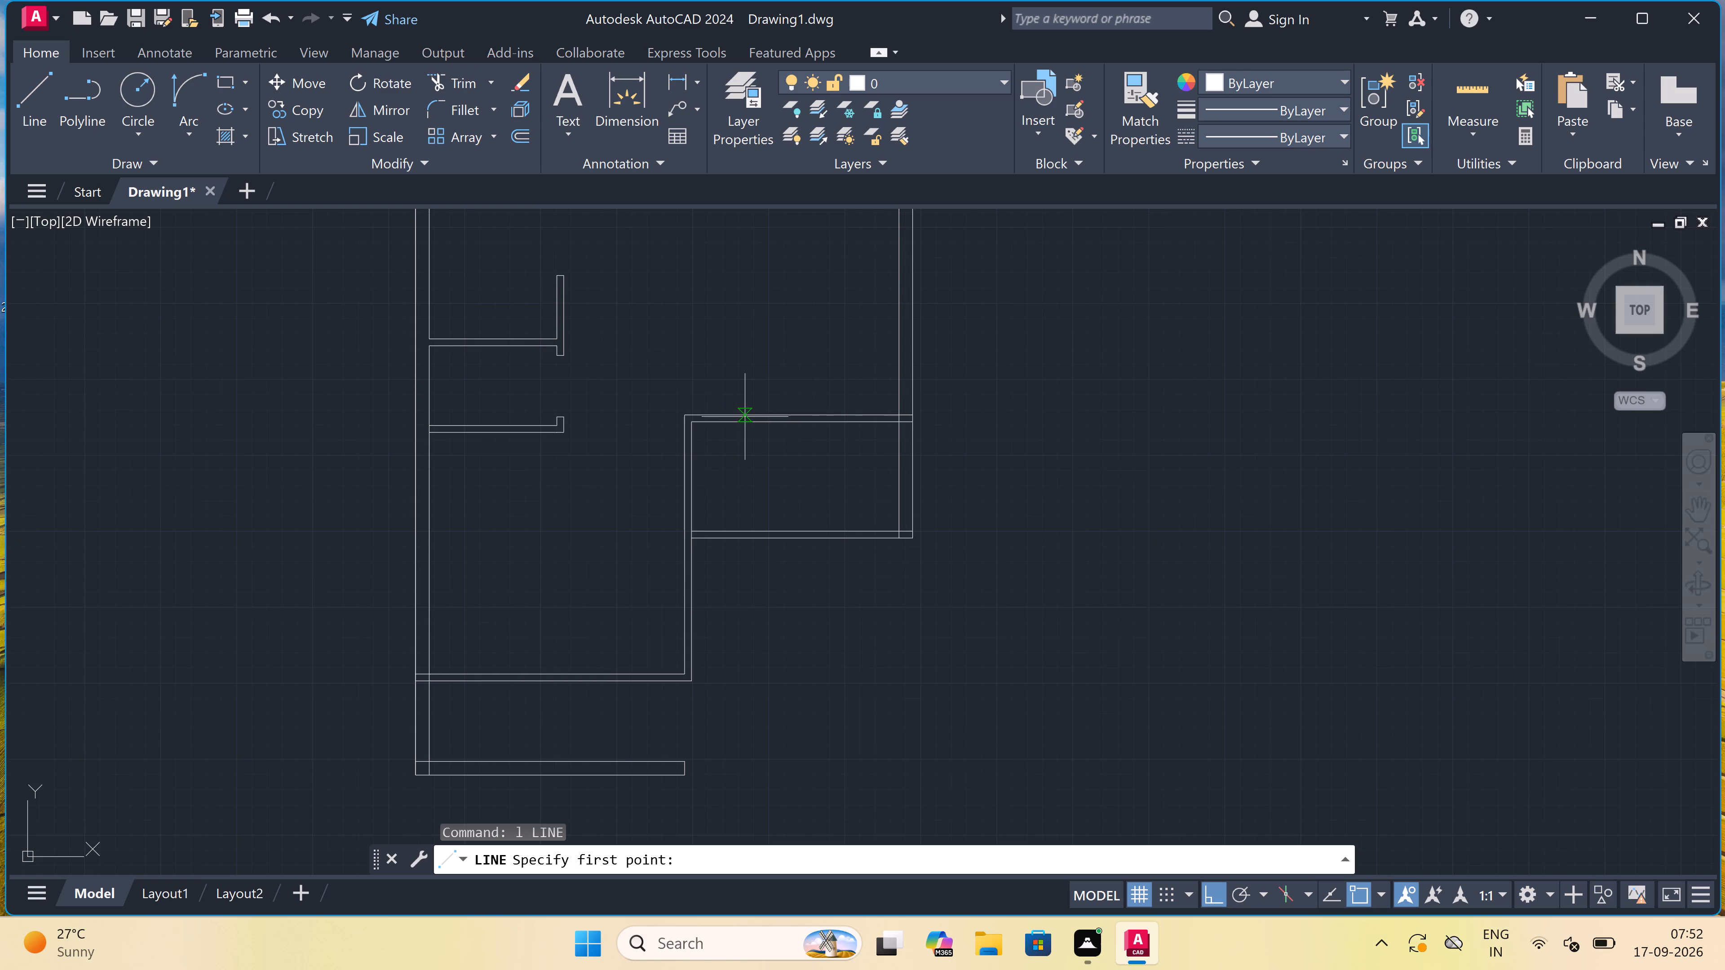
pyautogui.click(740, 413)
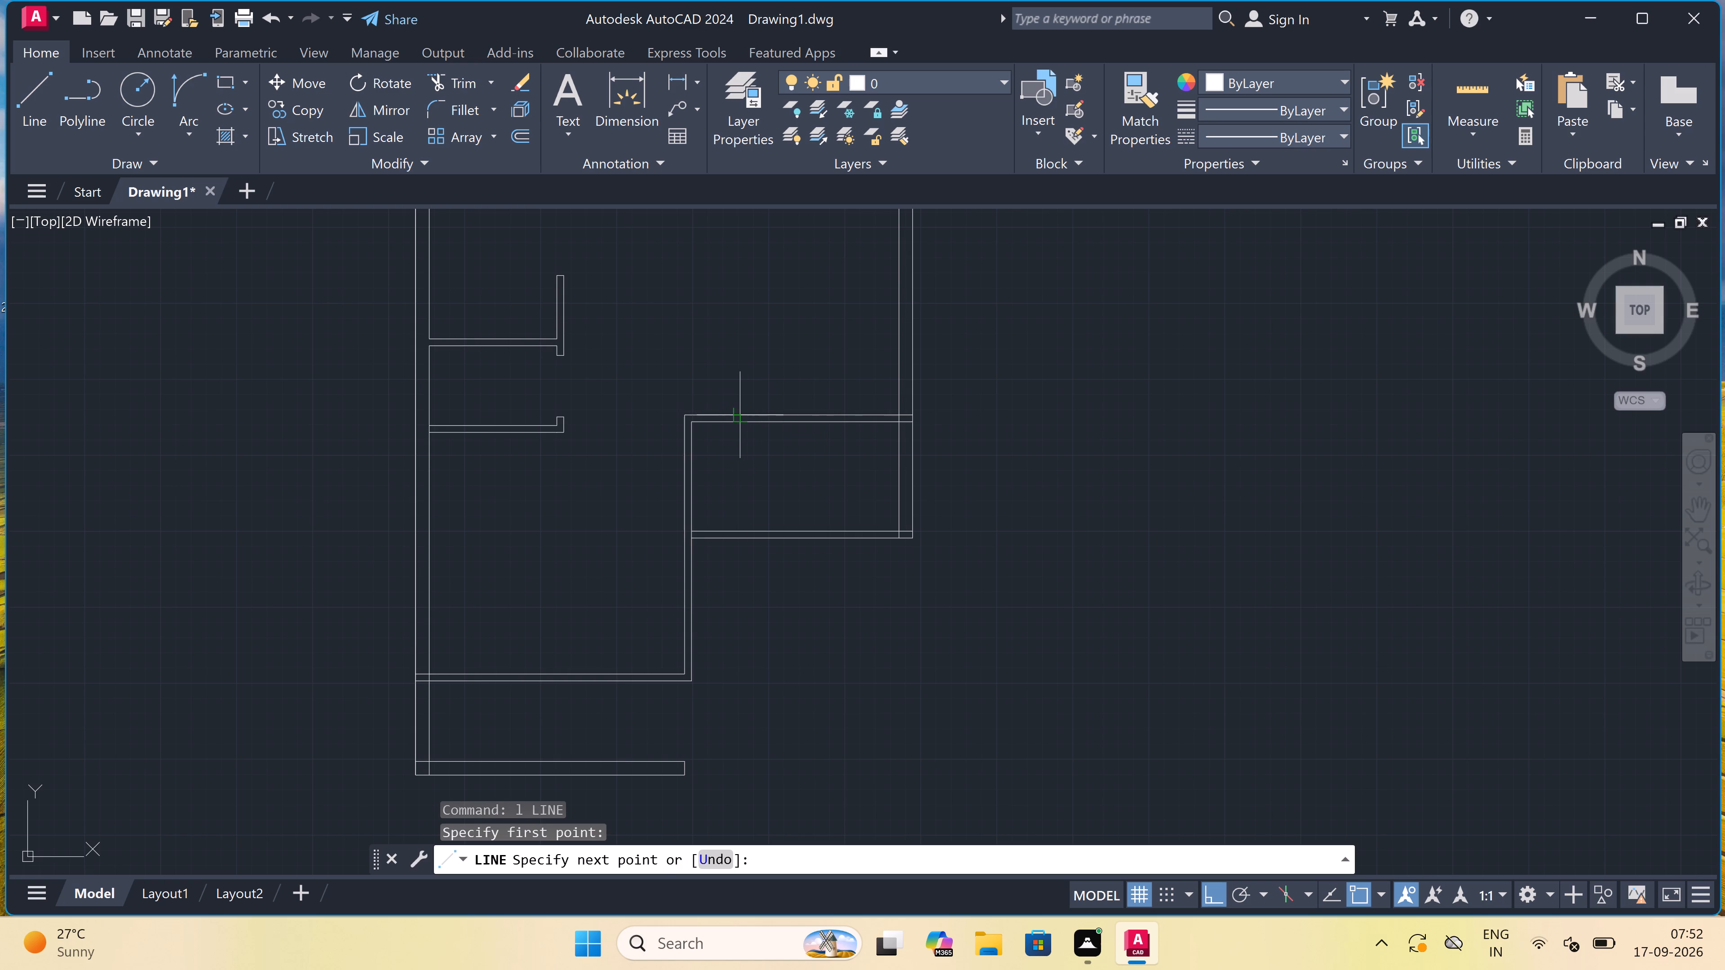
pyautogui.scroll(3, 740, 536)
pyautogui.click(738, 537)
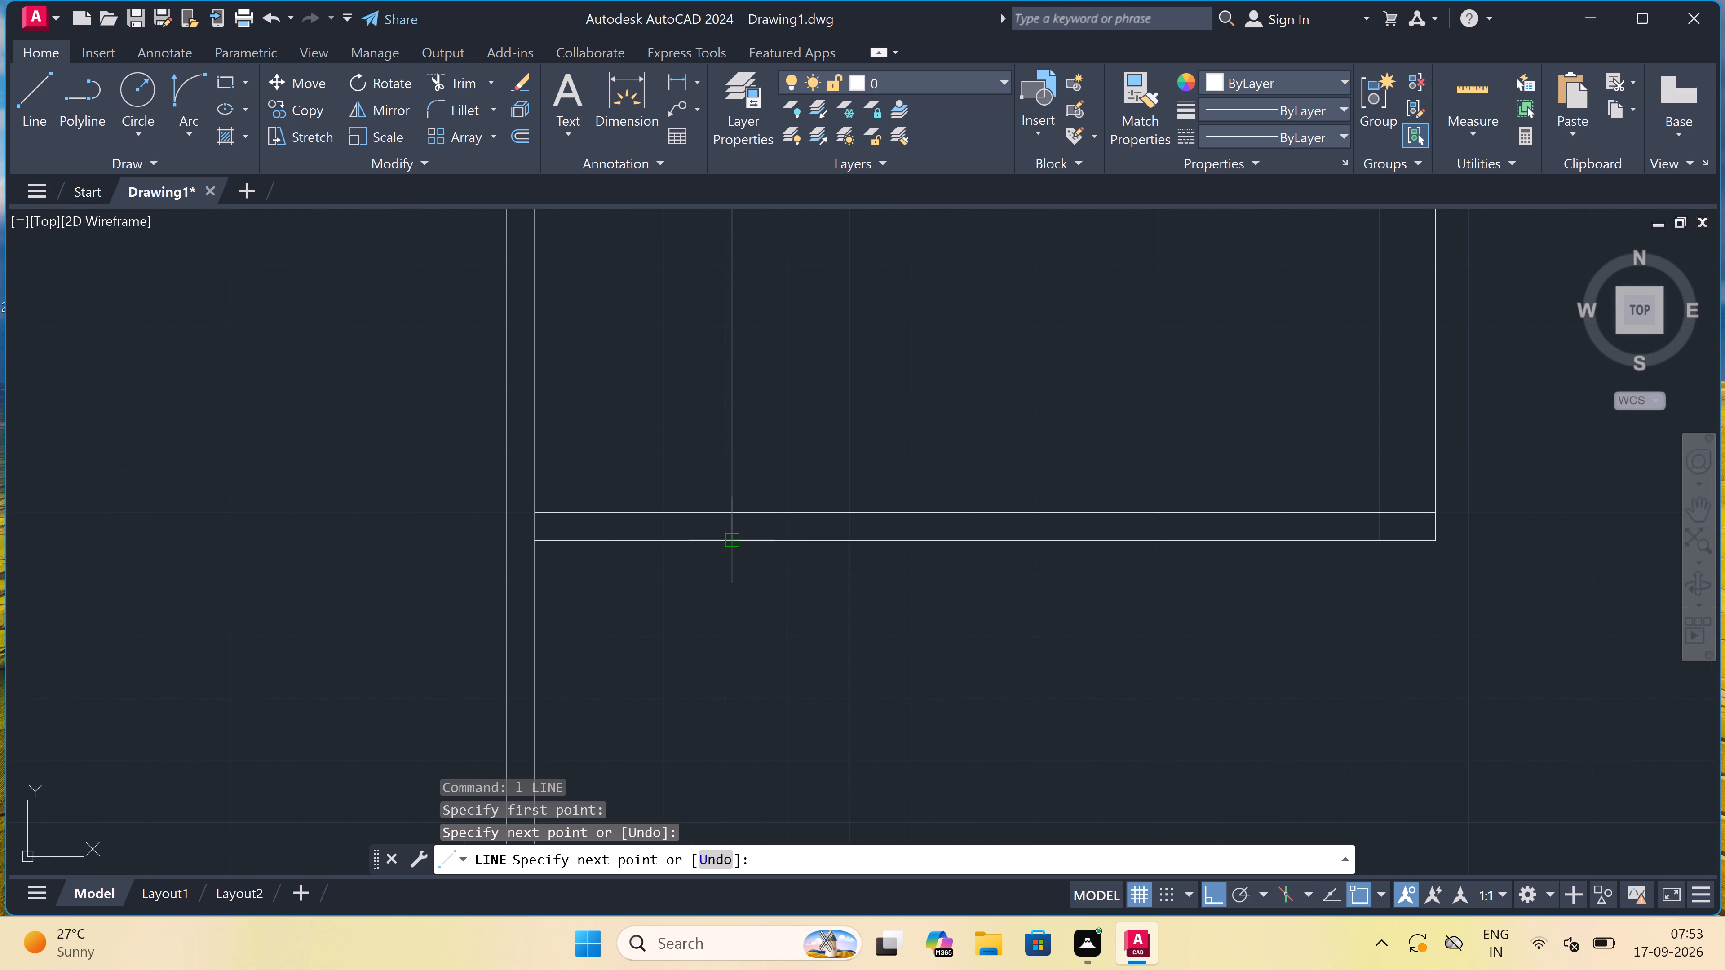
pyautogui.press('Escape')
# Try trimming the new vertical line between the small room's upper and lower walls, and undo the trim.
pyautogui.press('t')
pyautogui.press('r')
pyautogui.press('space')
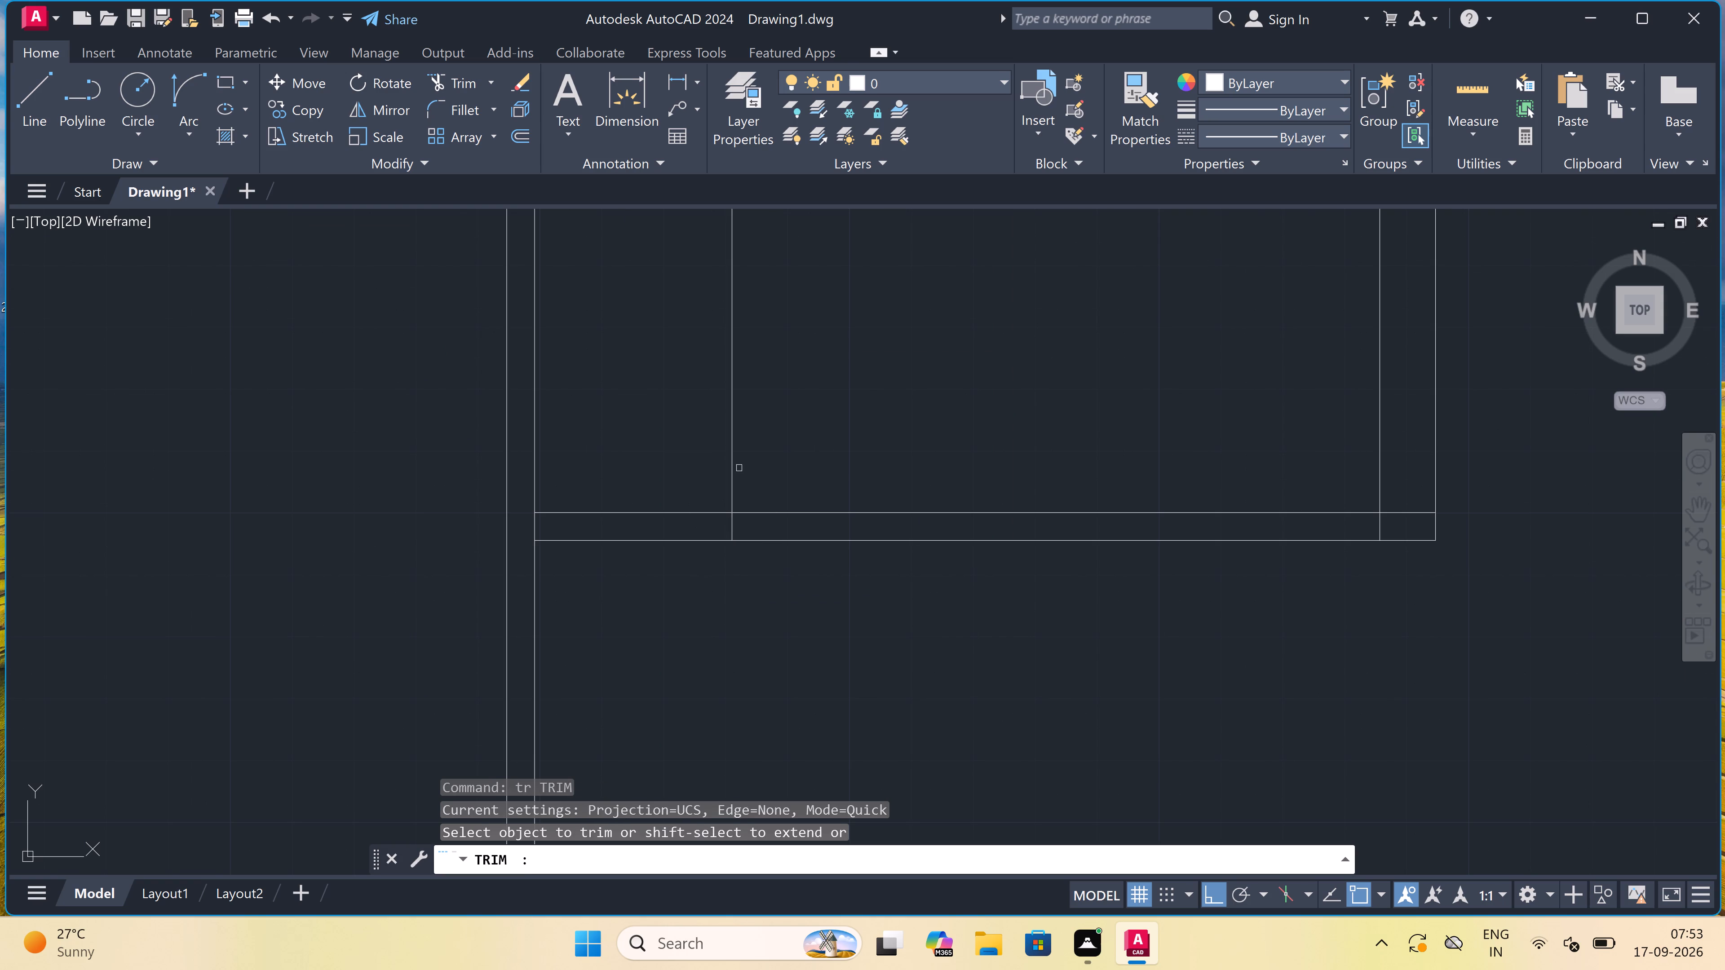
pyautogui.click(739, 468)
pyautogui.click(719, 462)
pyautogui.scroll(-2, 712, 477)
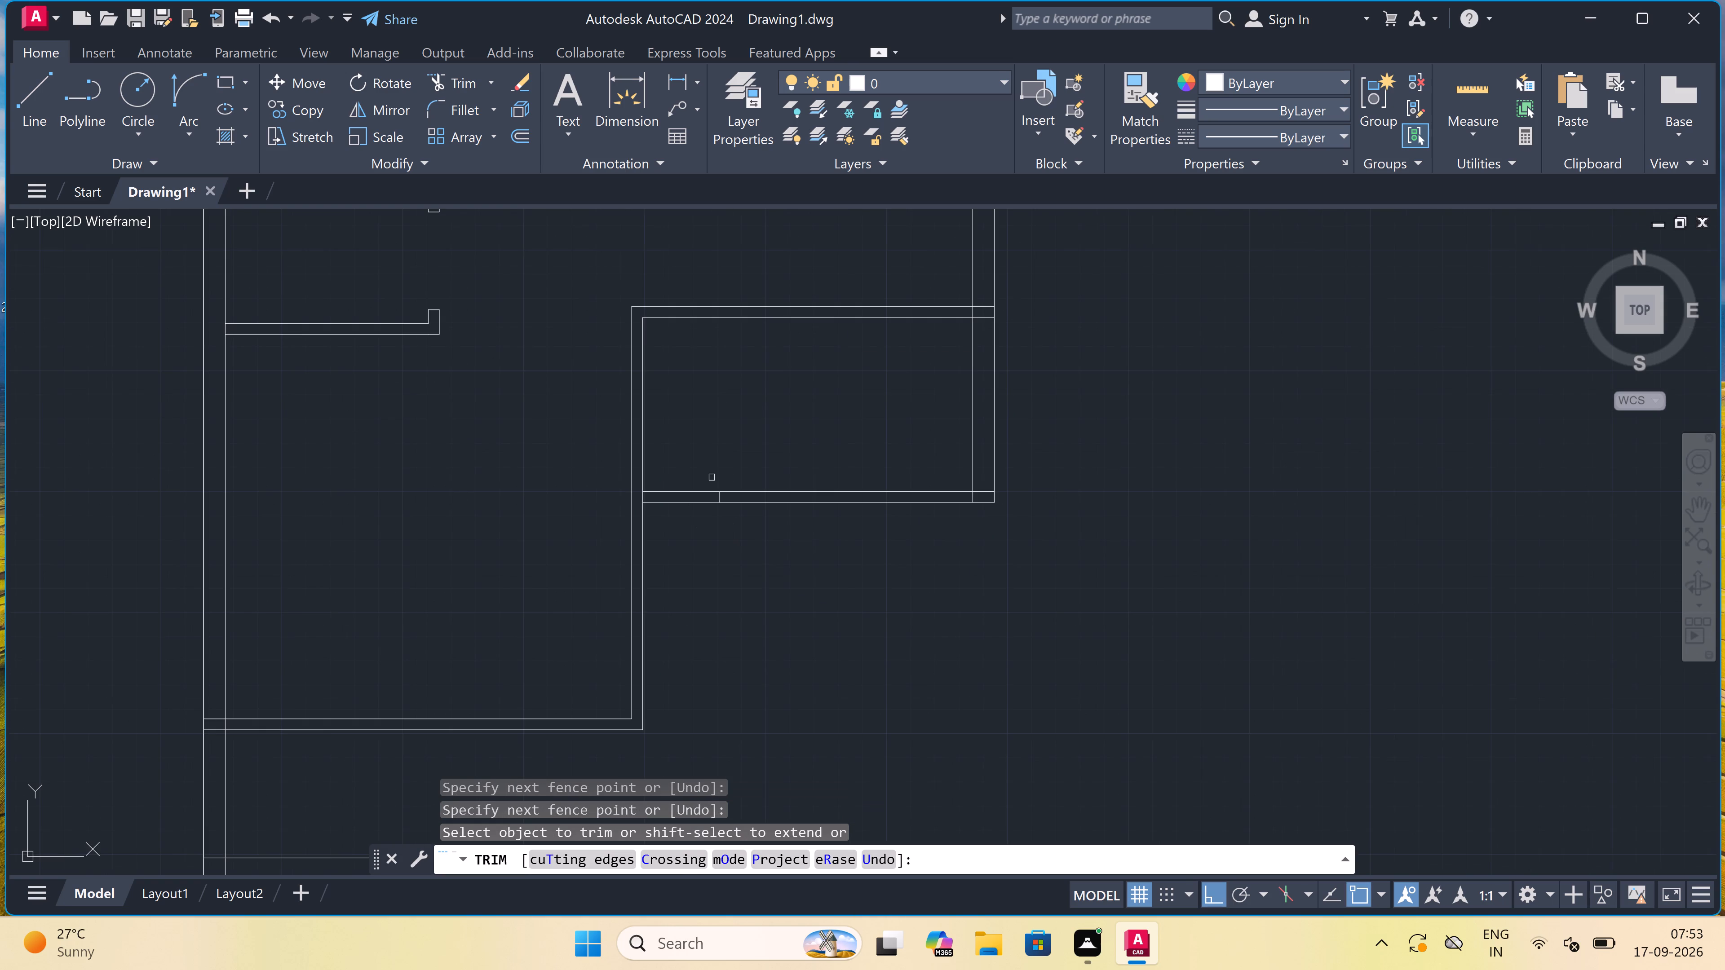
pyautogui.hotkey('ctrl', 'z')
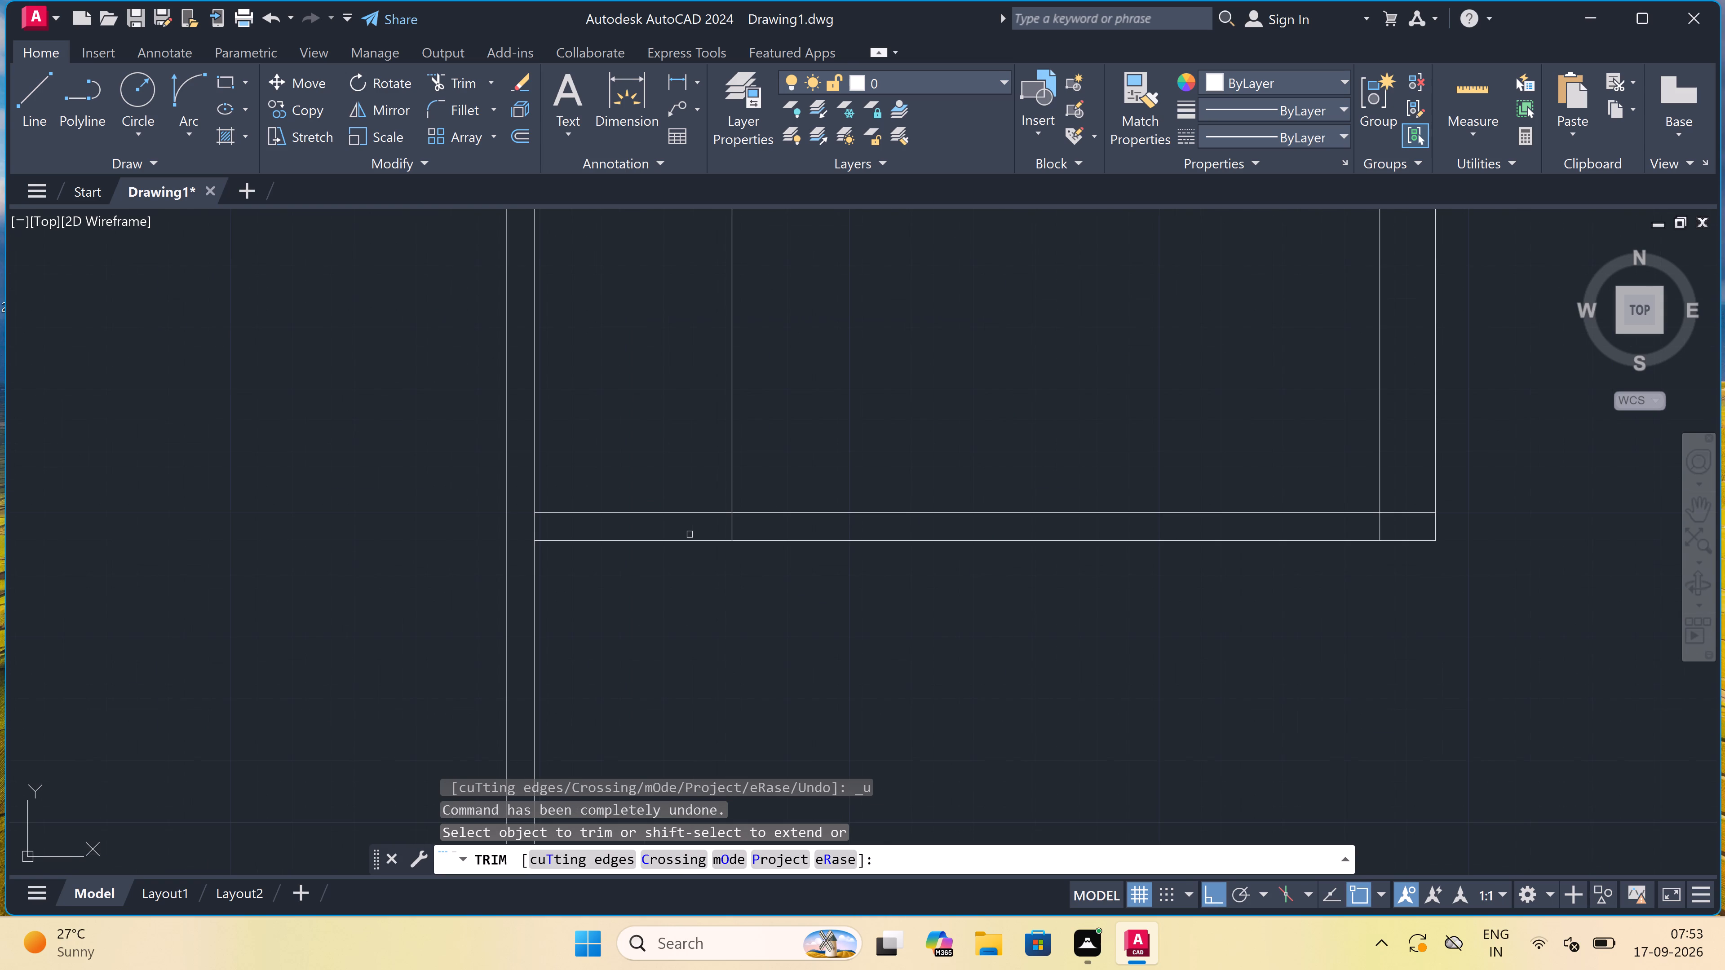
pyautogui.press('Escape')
# Draw a horizontal line from the bottom corner of the lower partition's stub to the outer face of the vertical partition.
pyautogui.scroll(-3, 691, 525)
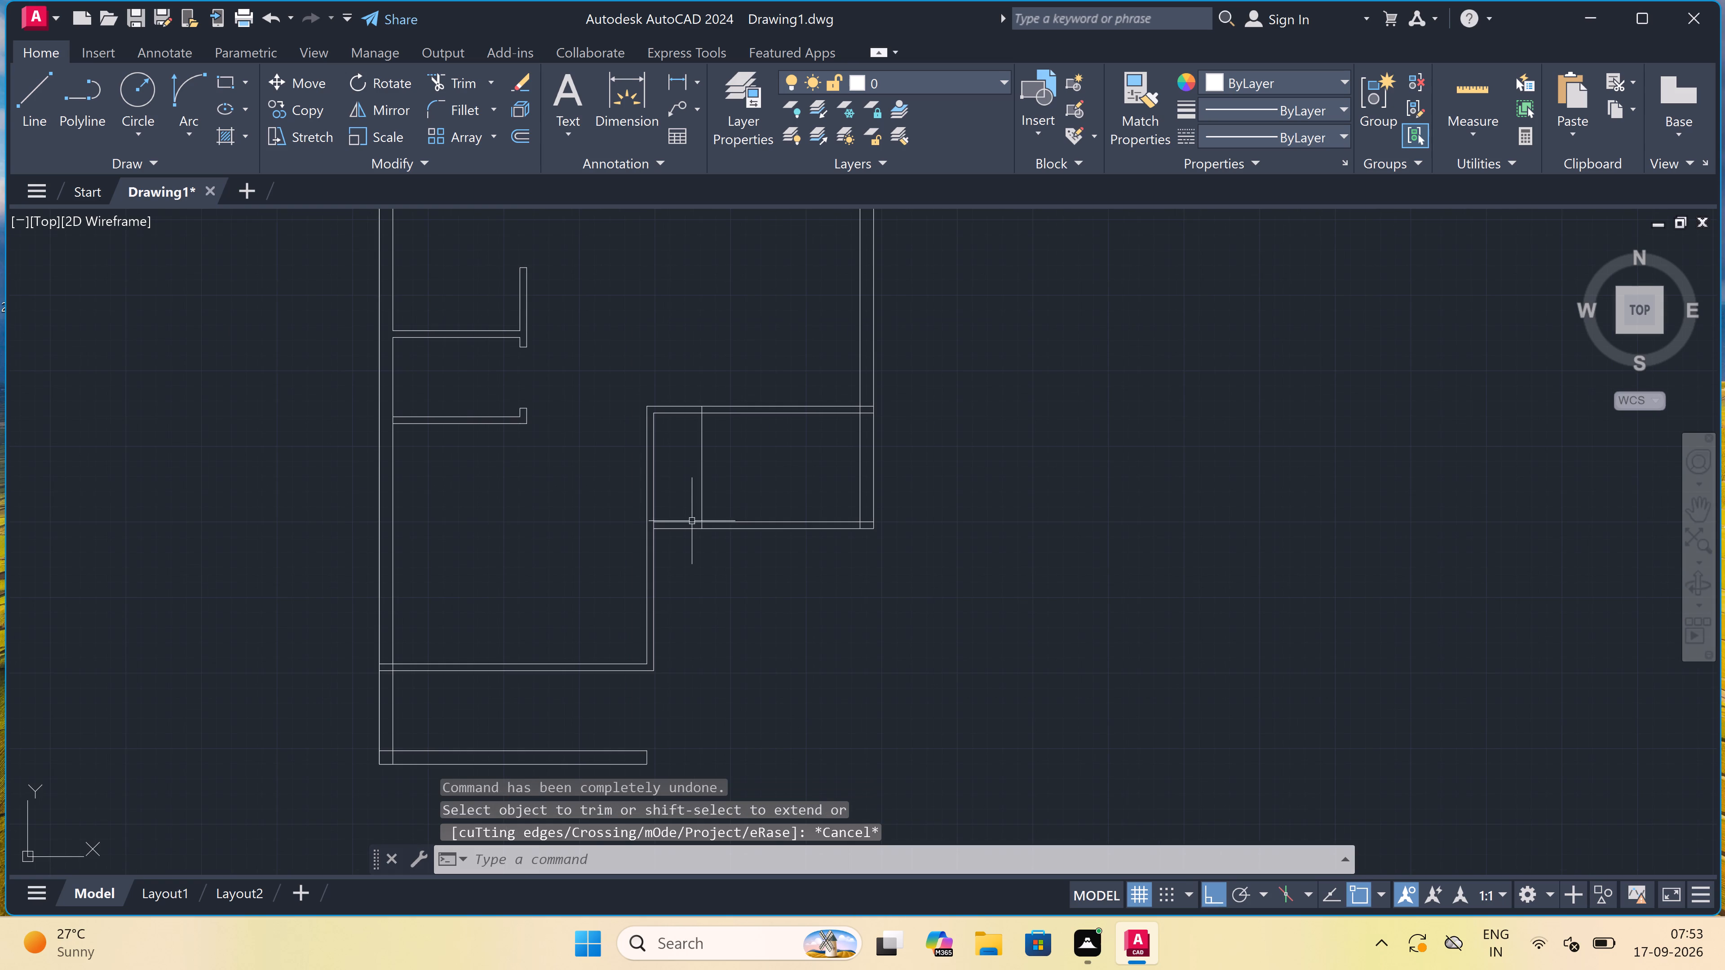
pyautogui.scroll(2, 688, 497)
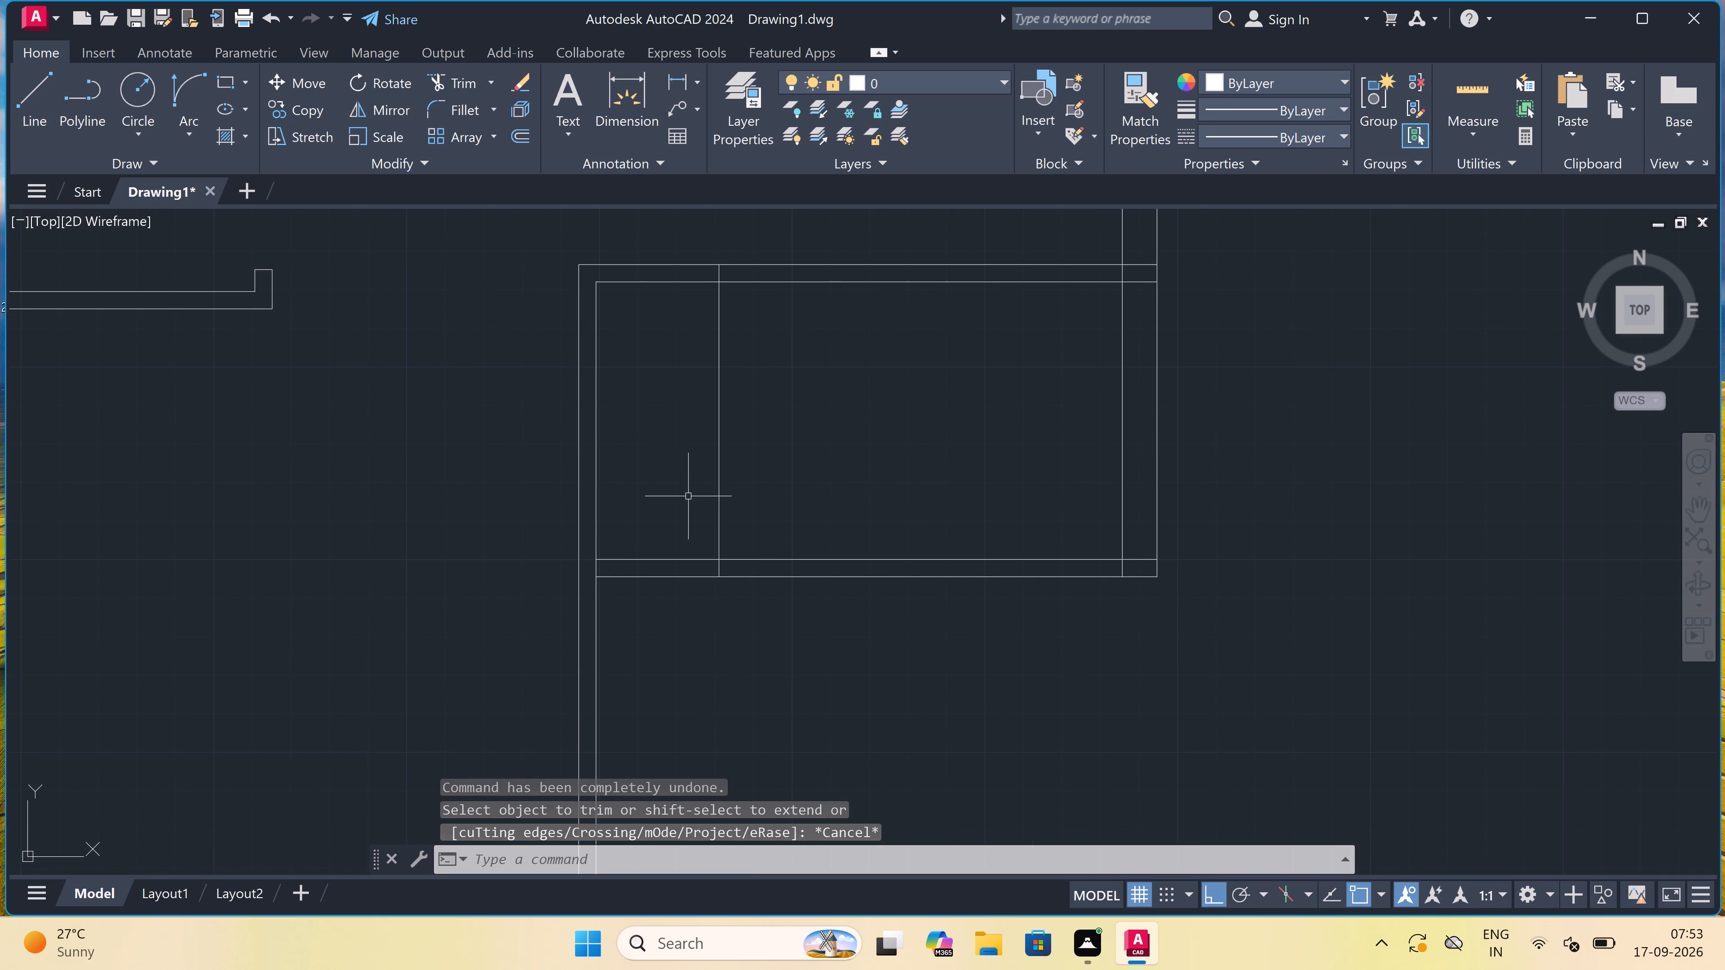
pyautogui.press('l')
pyautogui.press('space')
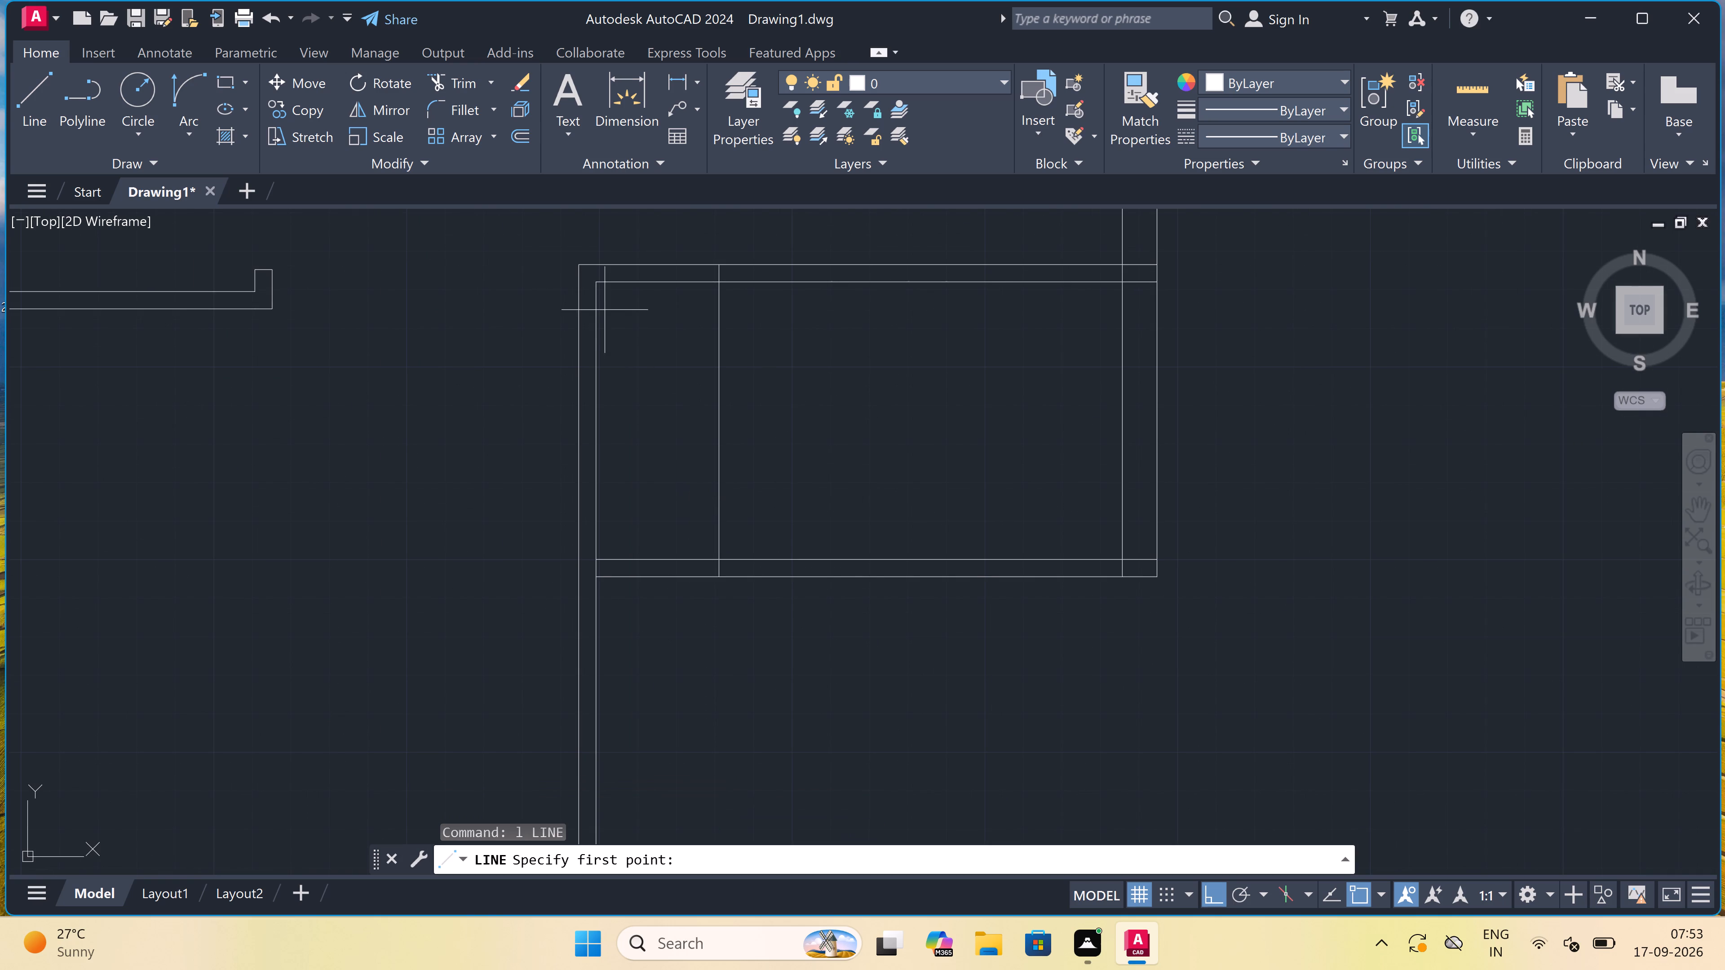
pyautogui.scroll(-3, 593, 296)
pyautogui.scroll(4, 412, 267)
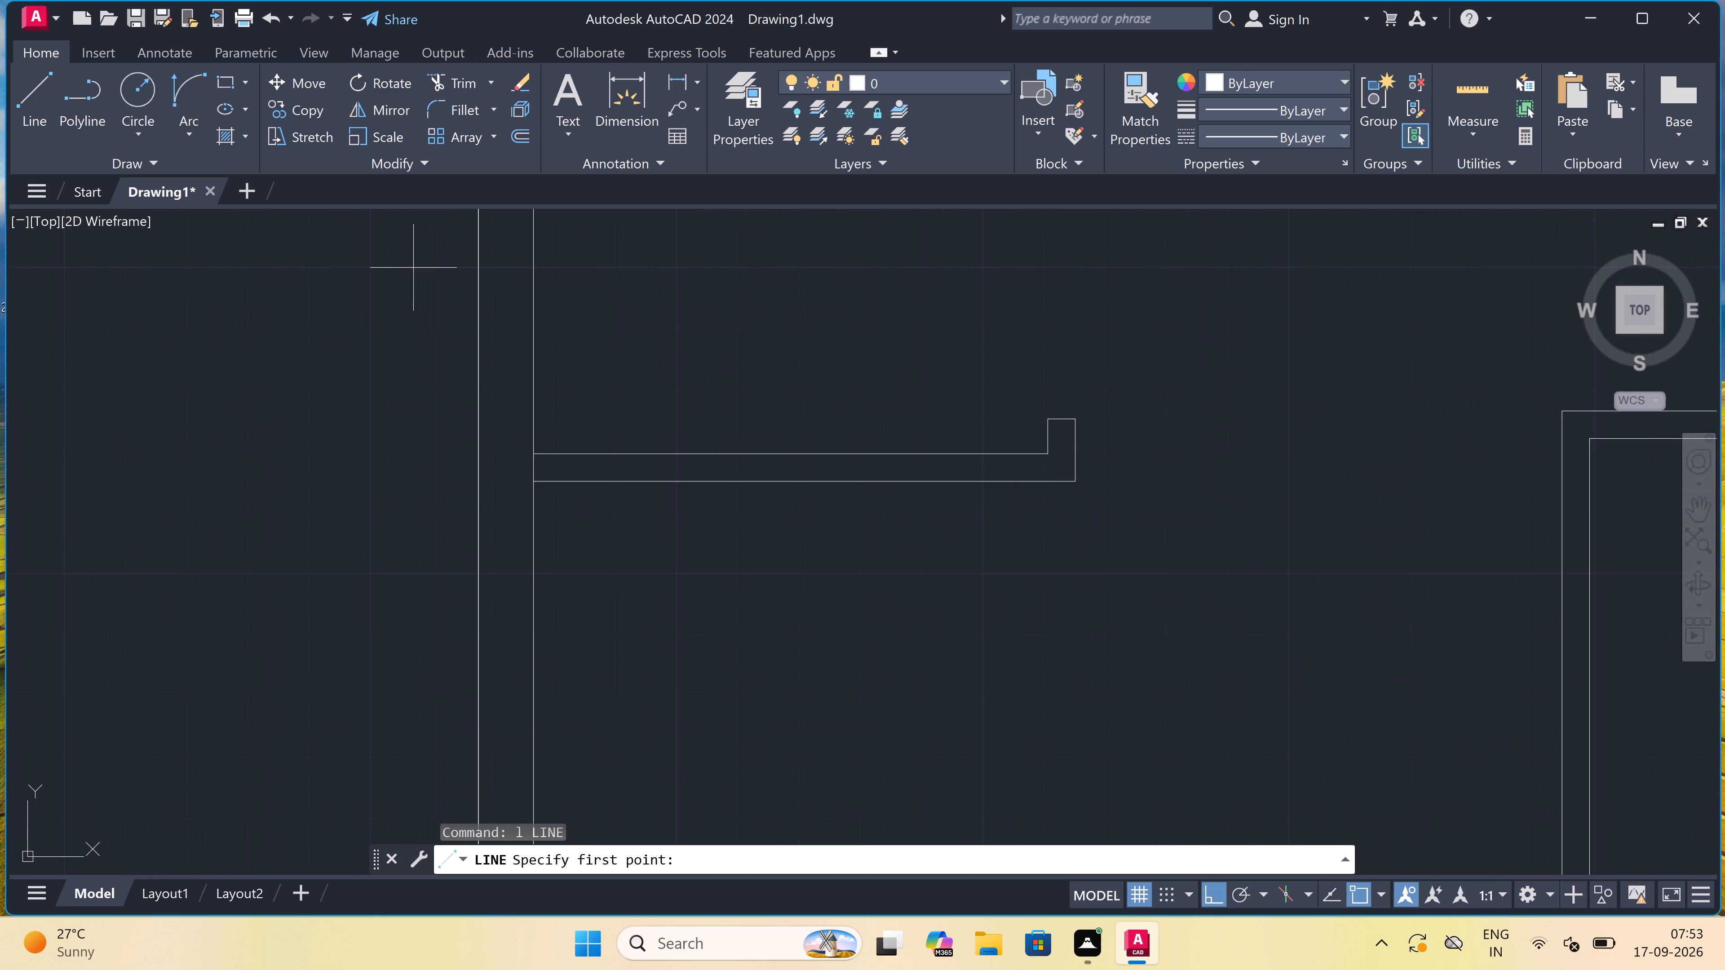
pyautogui.scroll(-3, 457, 273)
pyautogui.scroll(3, 628, 304)
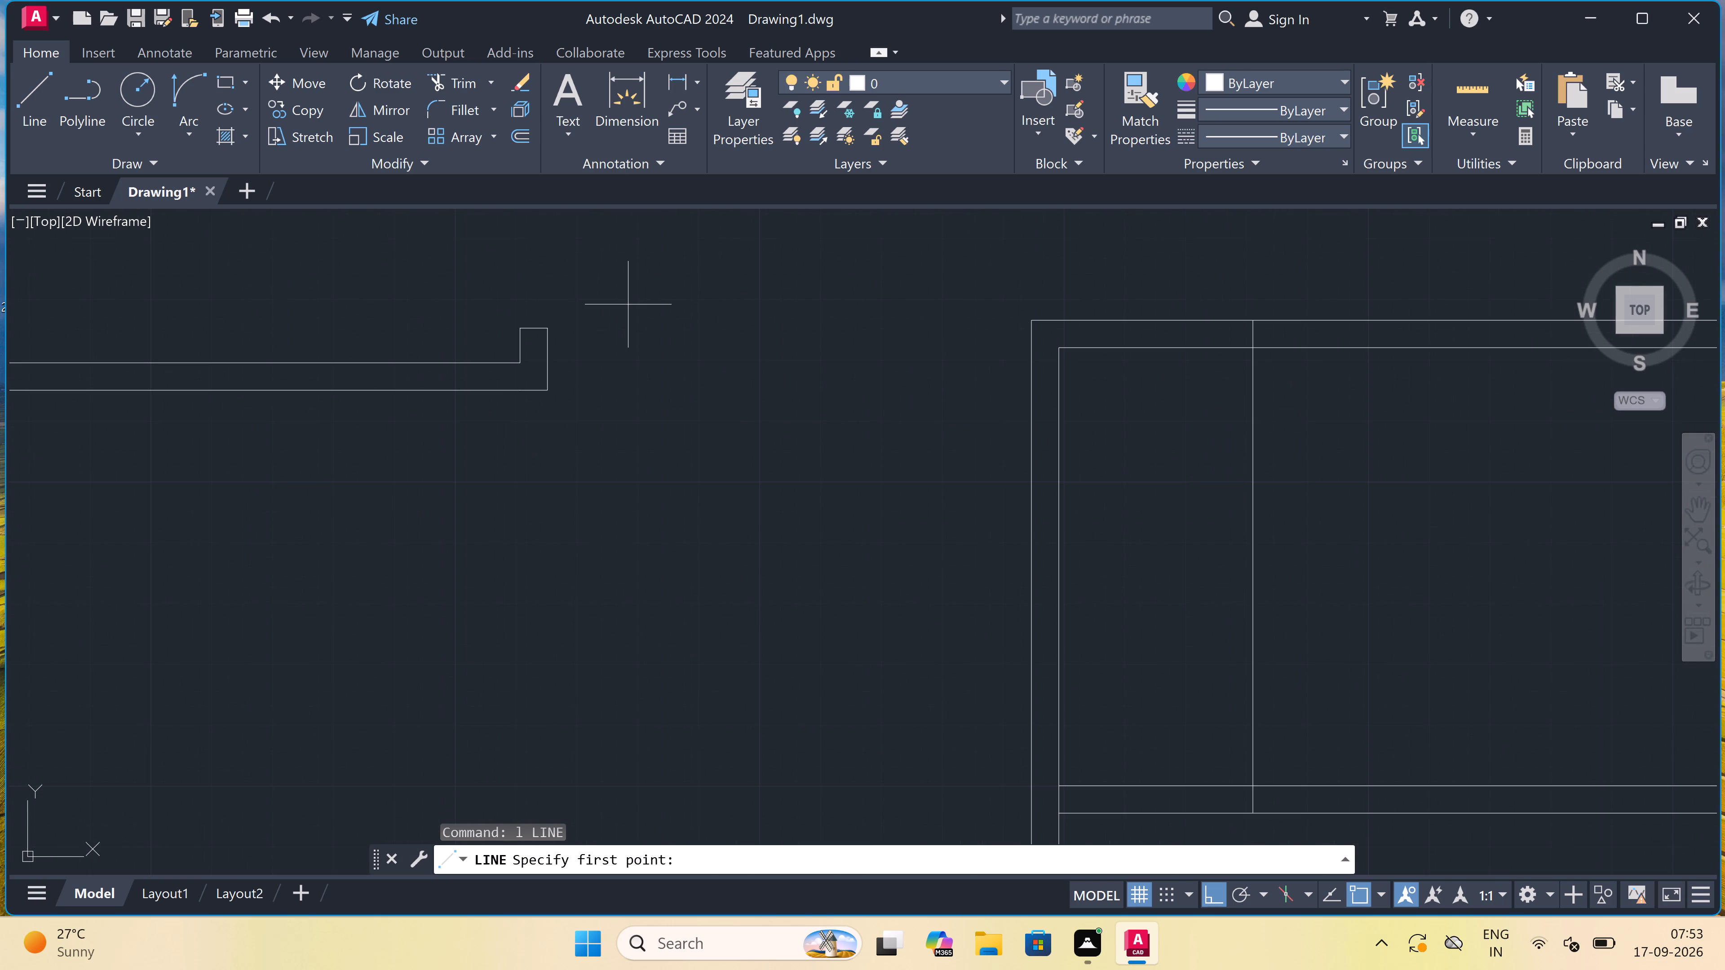
pyautogui.click(543, 387)
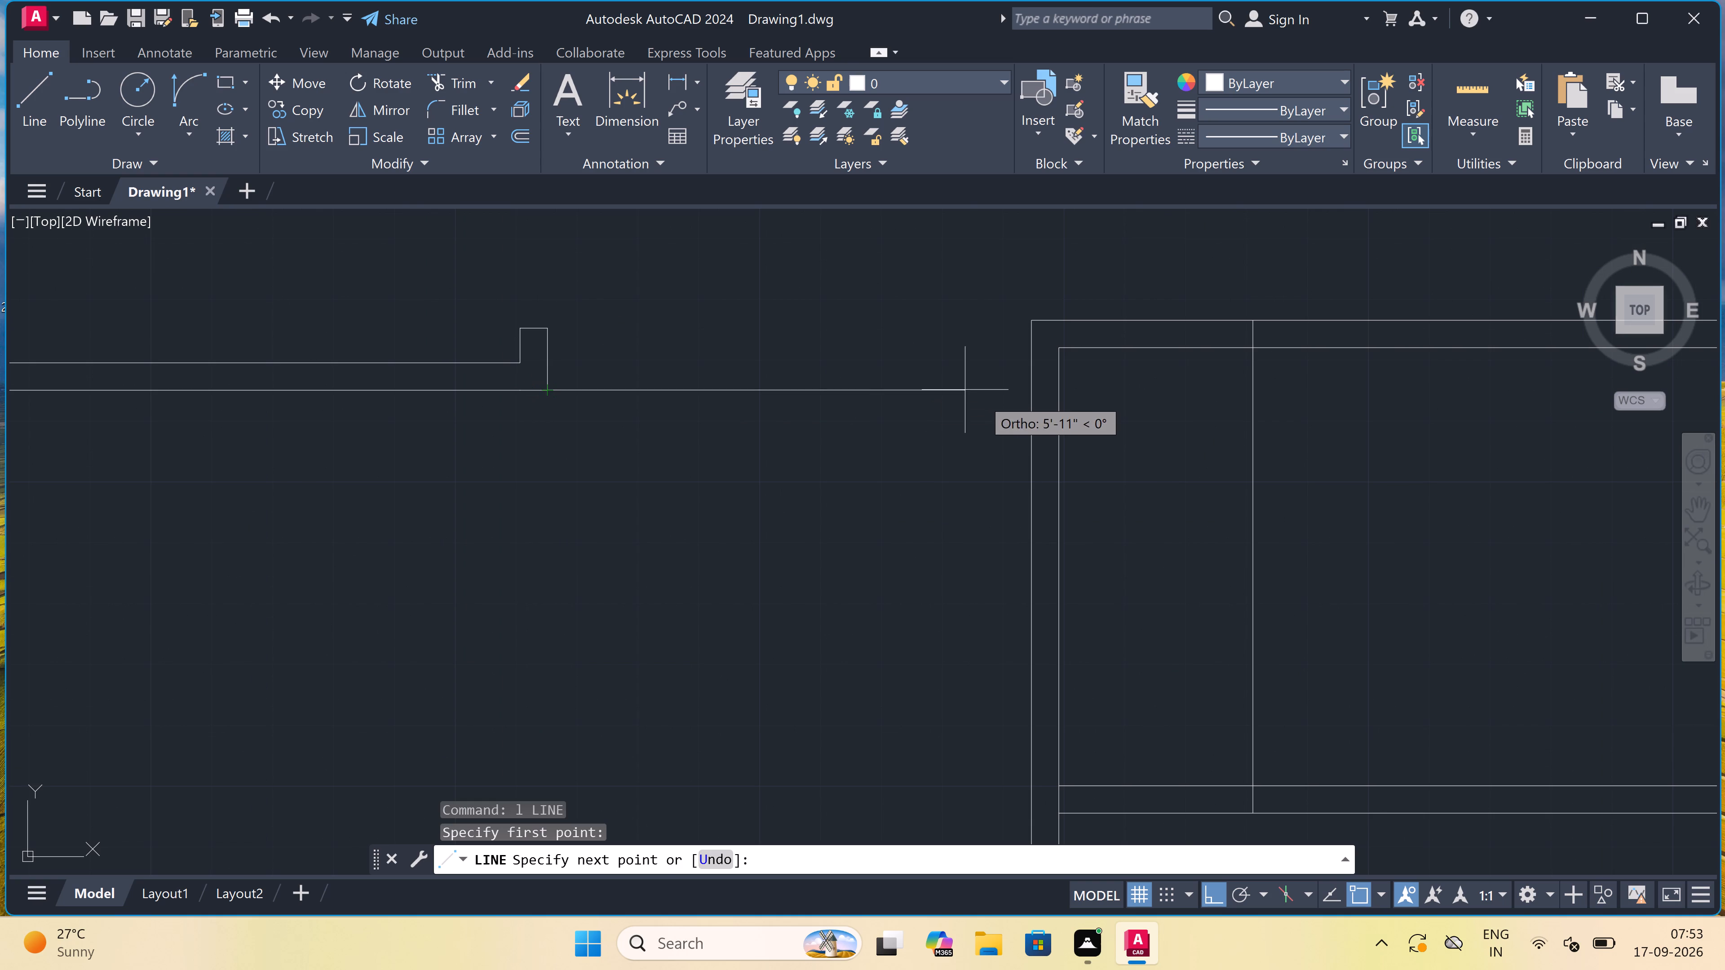
pyautogui.moveTo(1054, 421); pyautogui.dragTo(1060, 424)
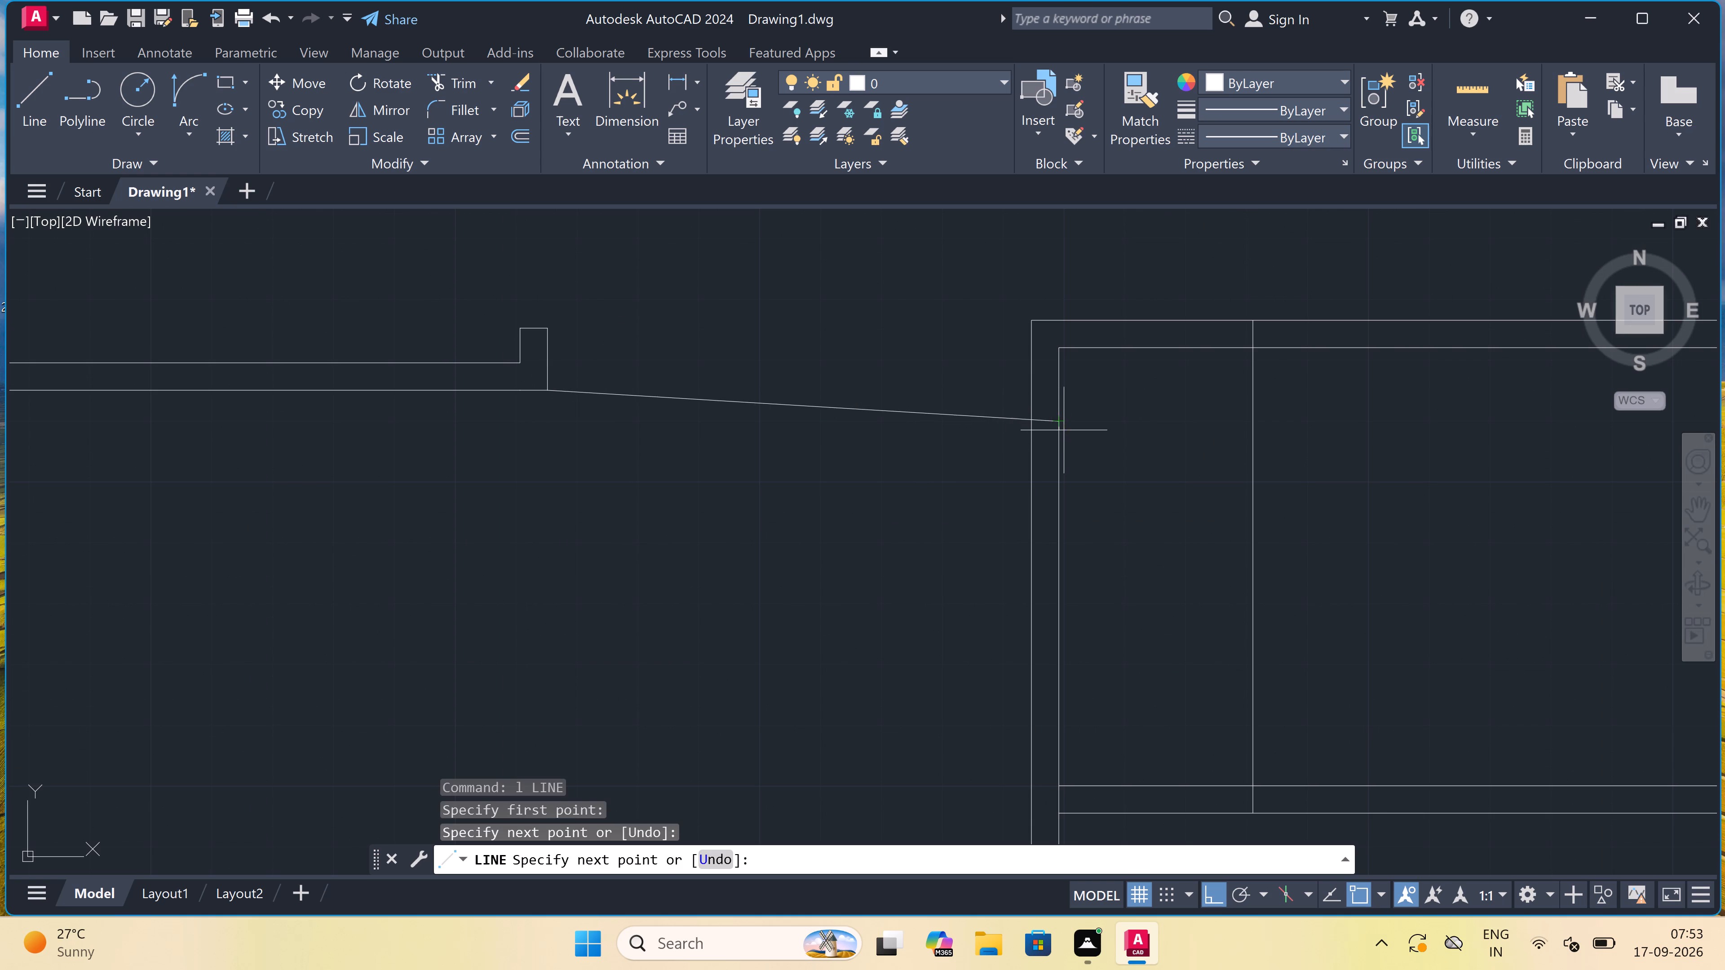
pyautogui.hotkey('ctrl', 'z')
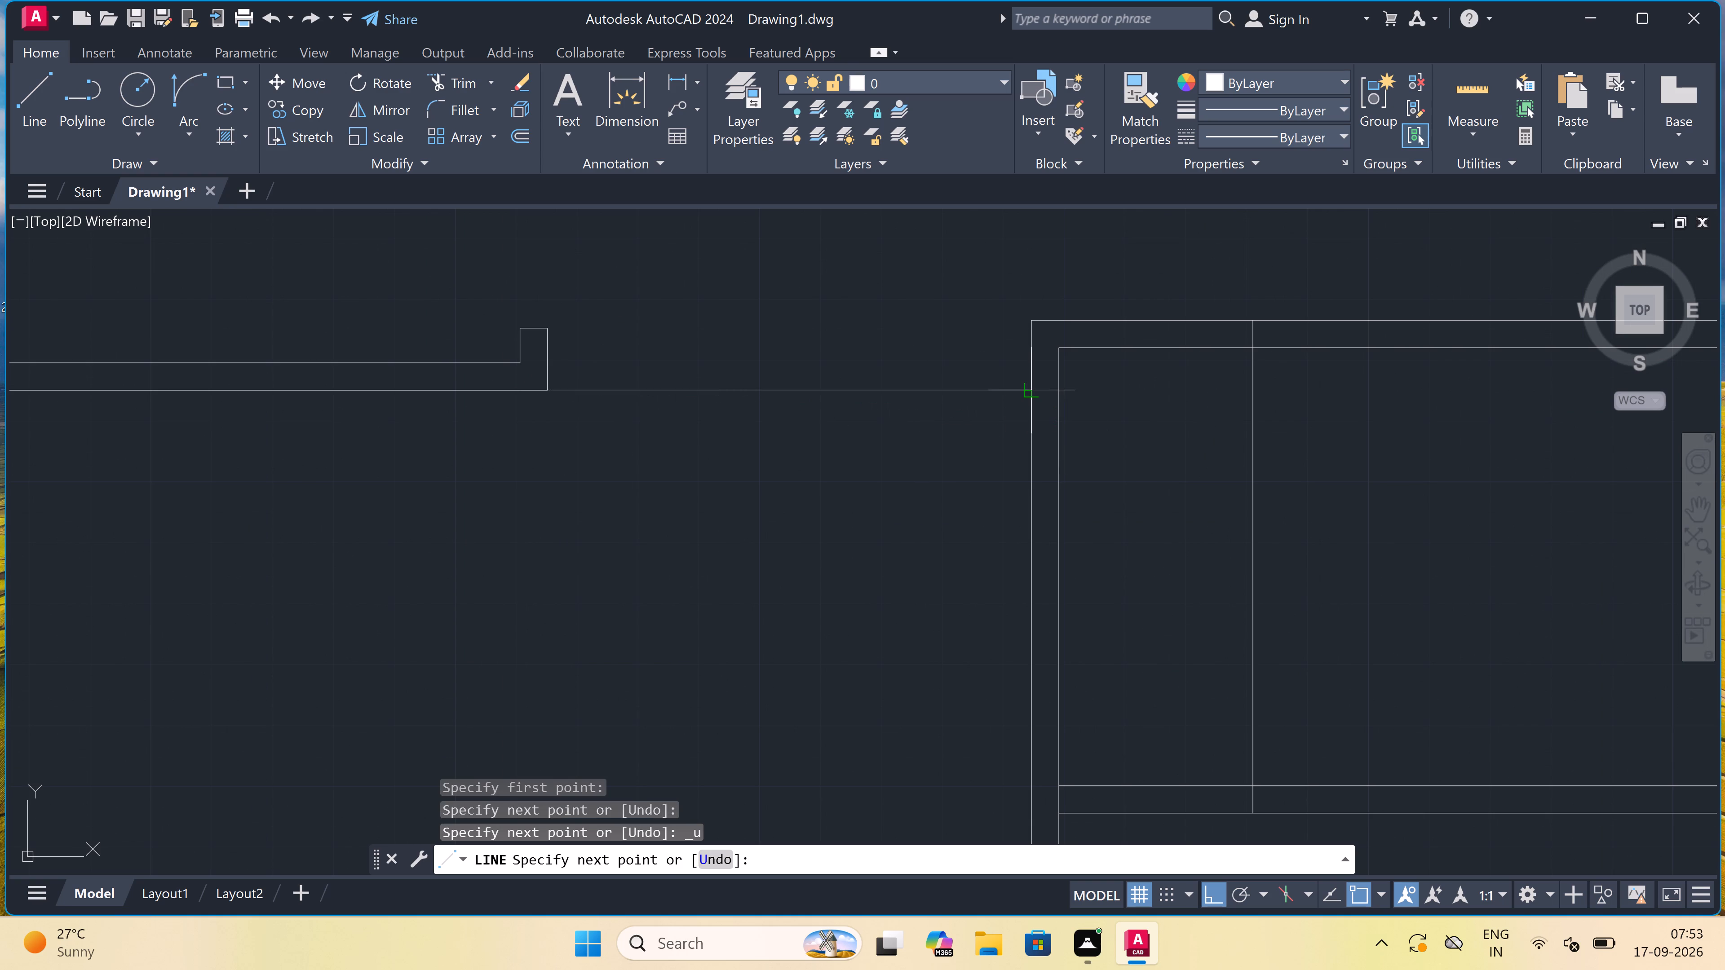
pyautogui.click(1031, 388)
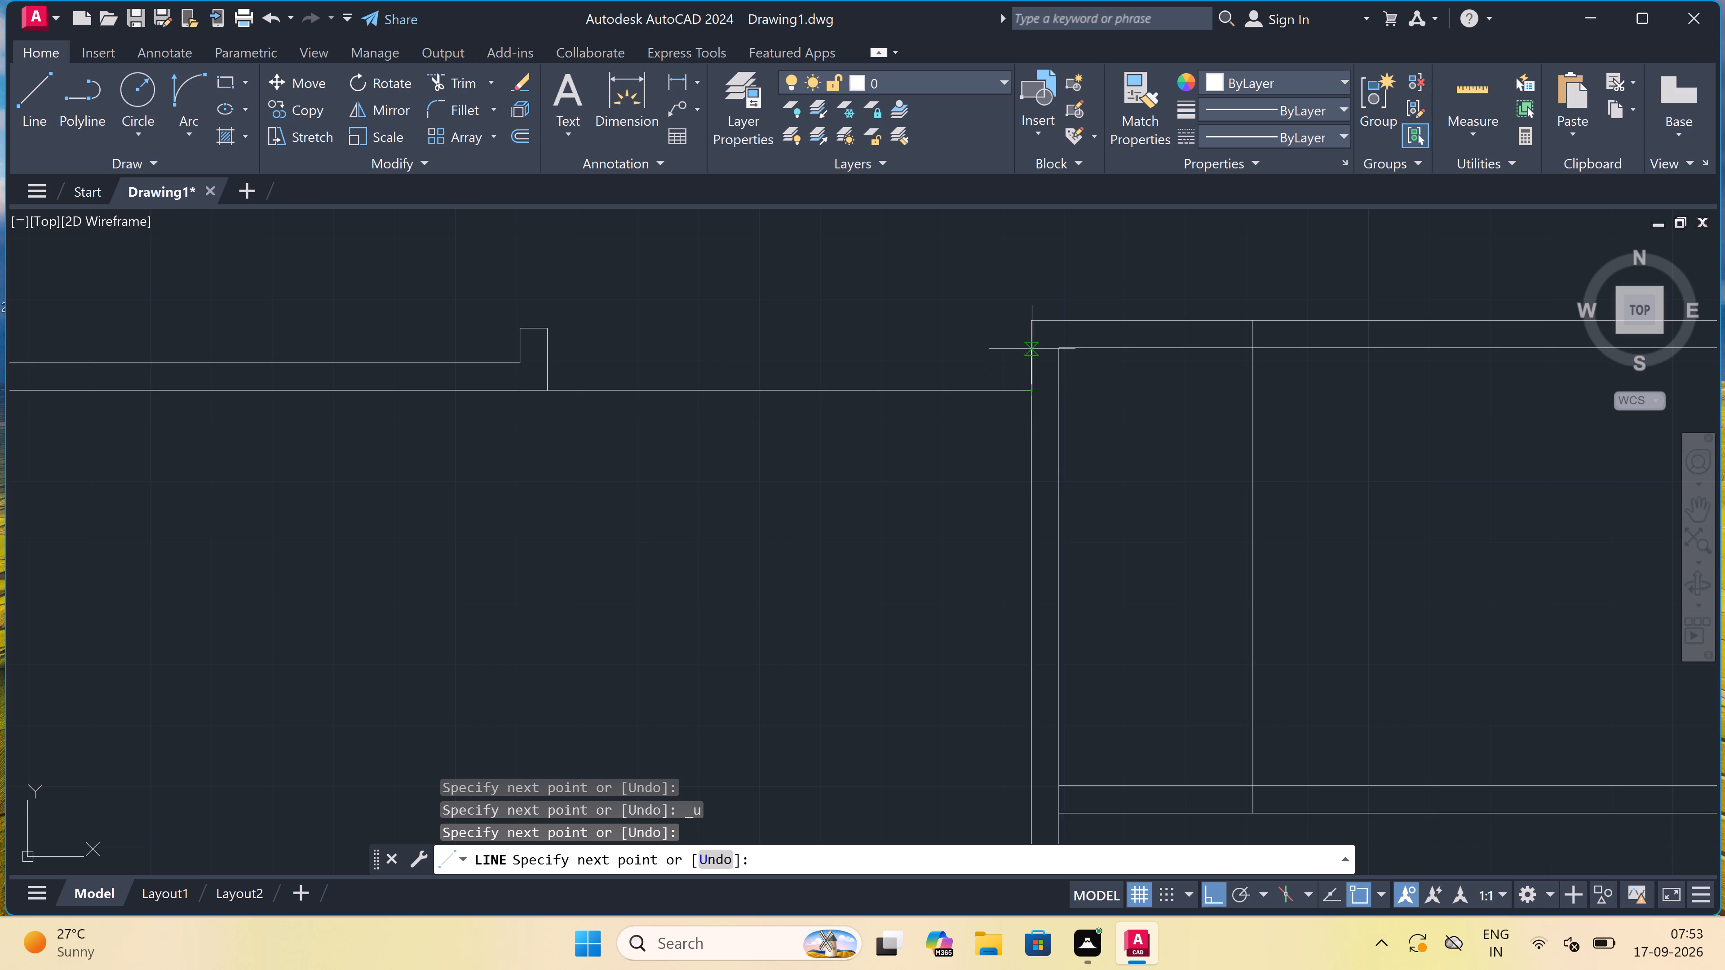
# Continue the line 4.5" up the vertical partition's face and back horizontally to the stub, completing the wall's second face.
pyautogui.write('4.5"')
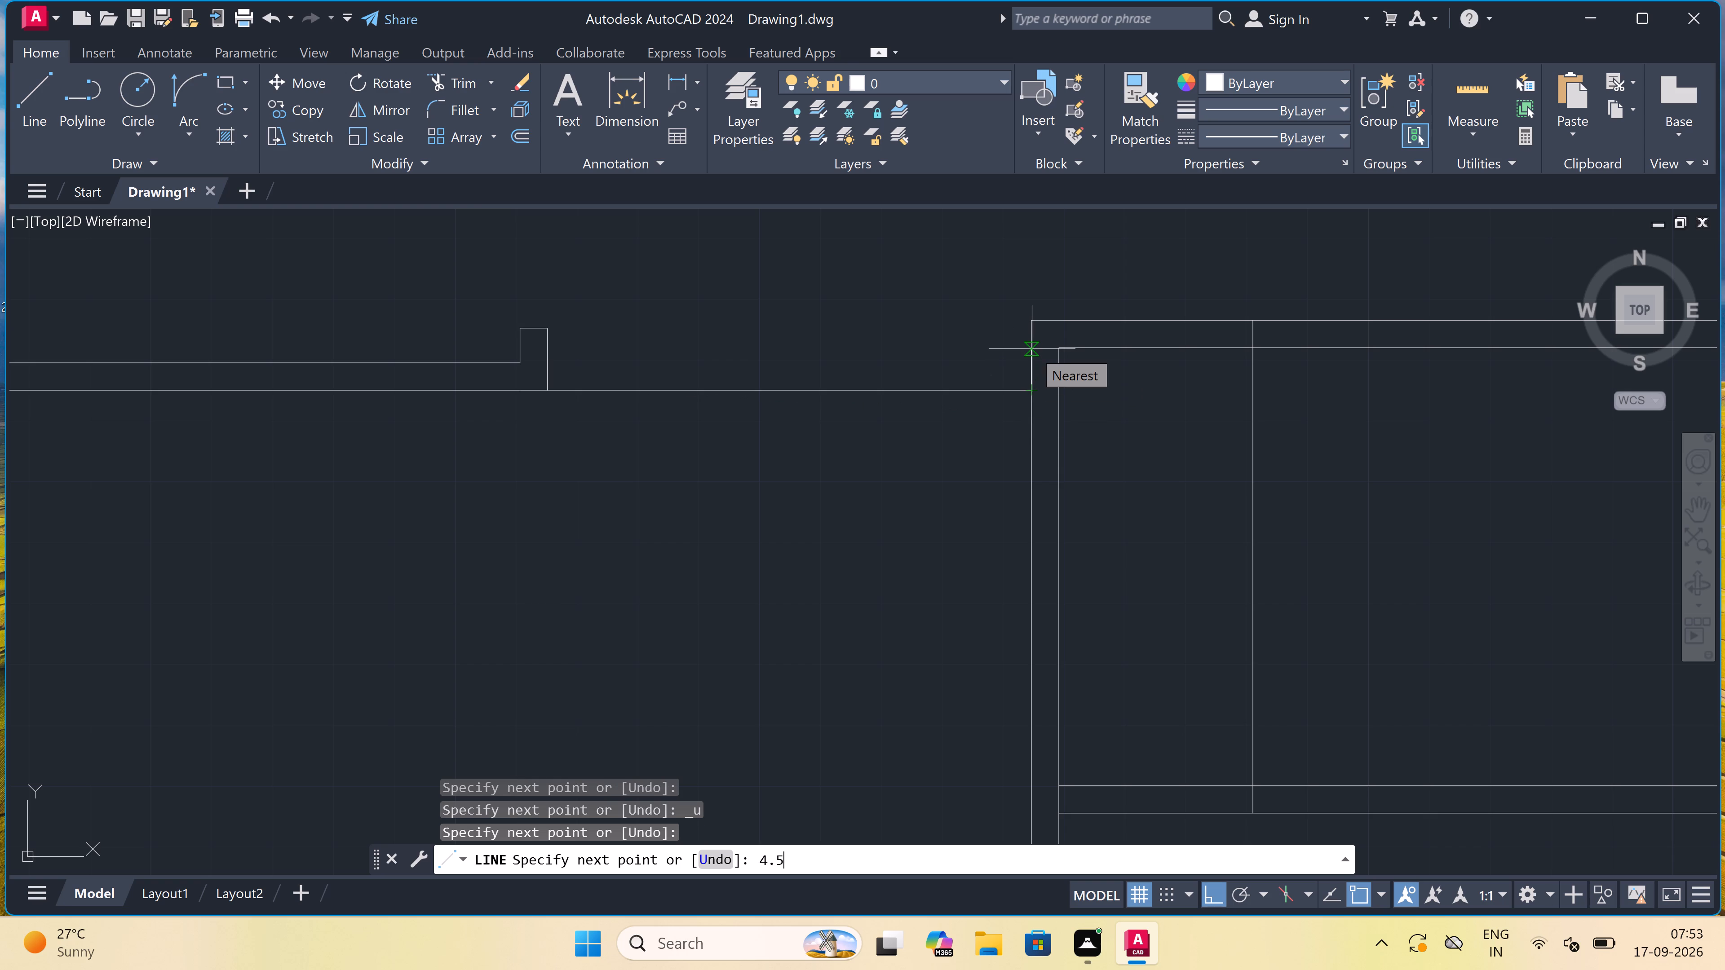
pyautogui.press('space')
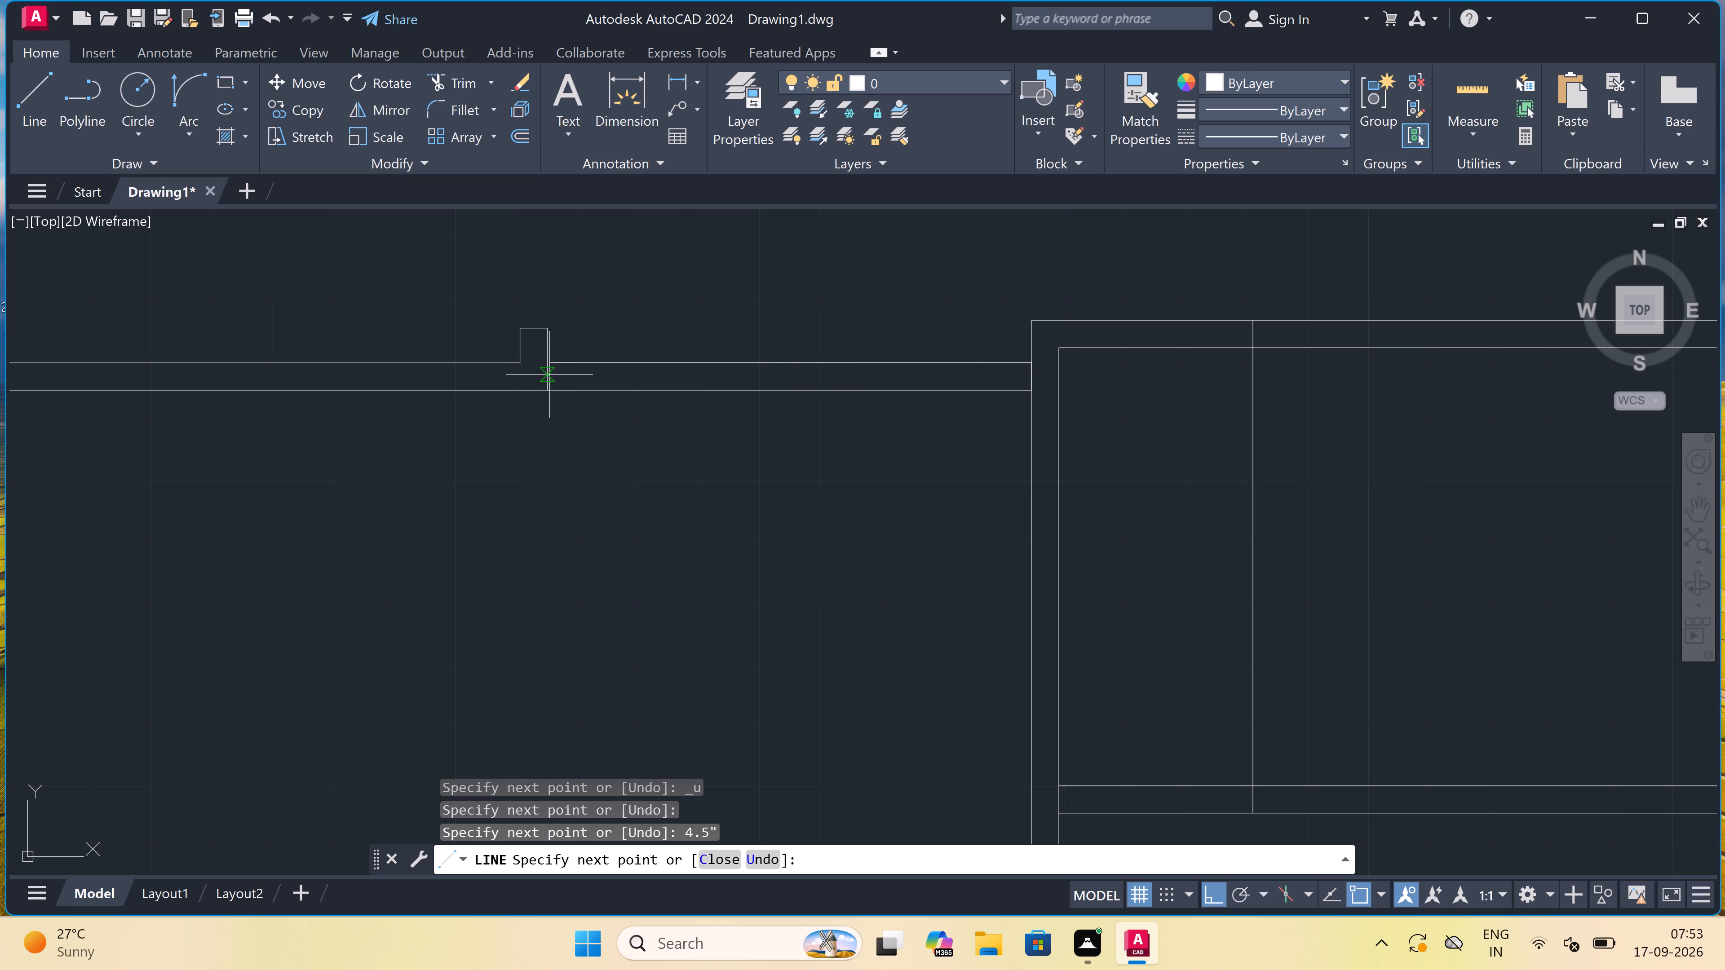
pyautogui.scroll(3, 548, 371)
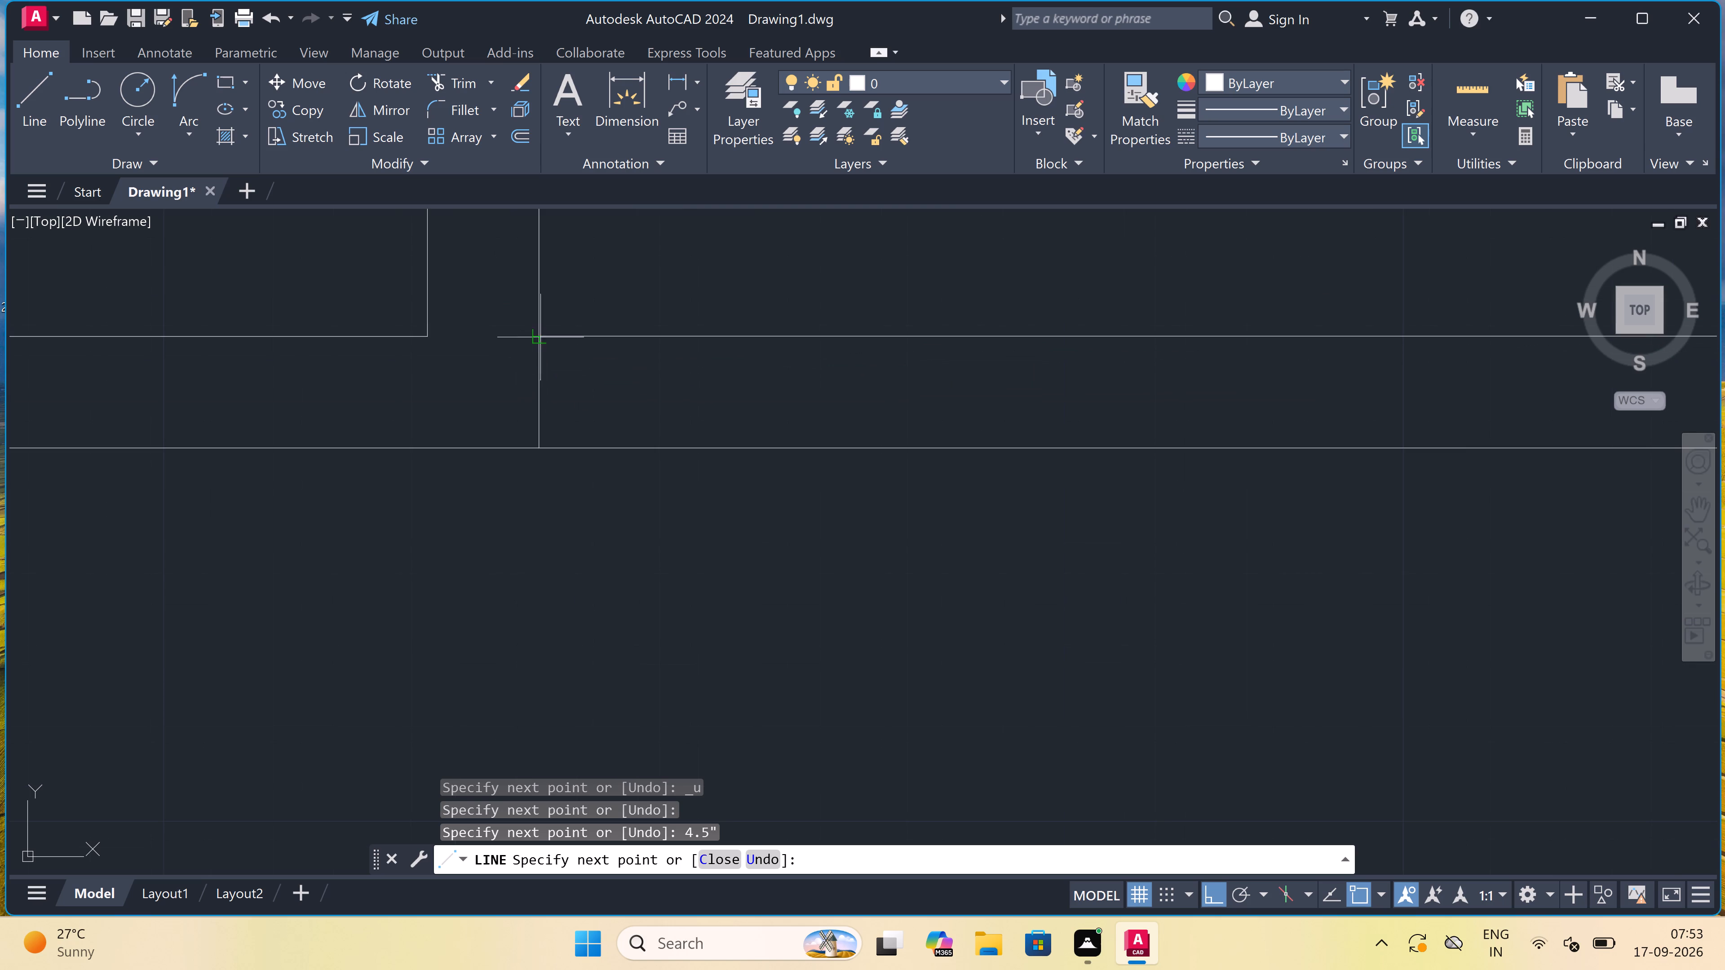
pyautogui.click(538, 335)
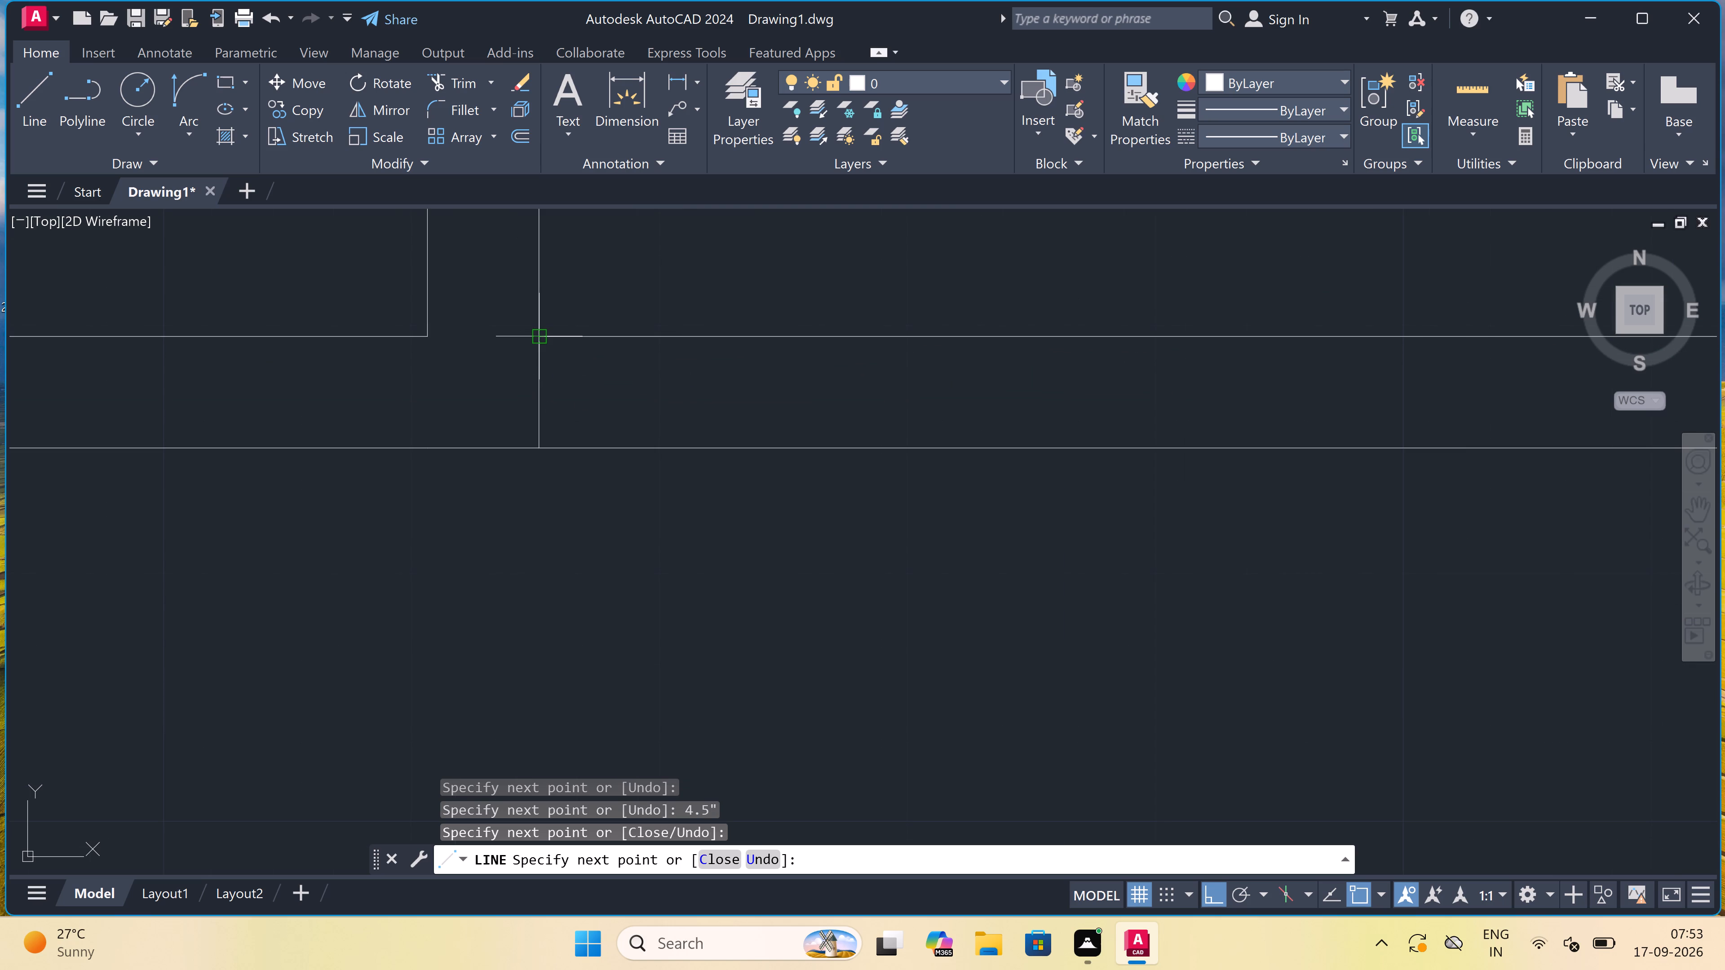
pyautogui.press('Escape')
pyautogui.scroll(-3, 584, 296)
pyautogui.scroll(-2, 338, 169)
pyautogui.scroll(-2, 0, 0)
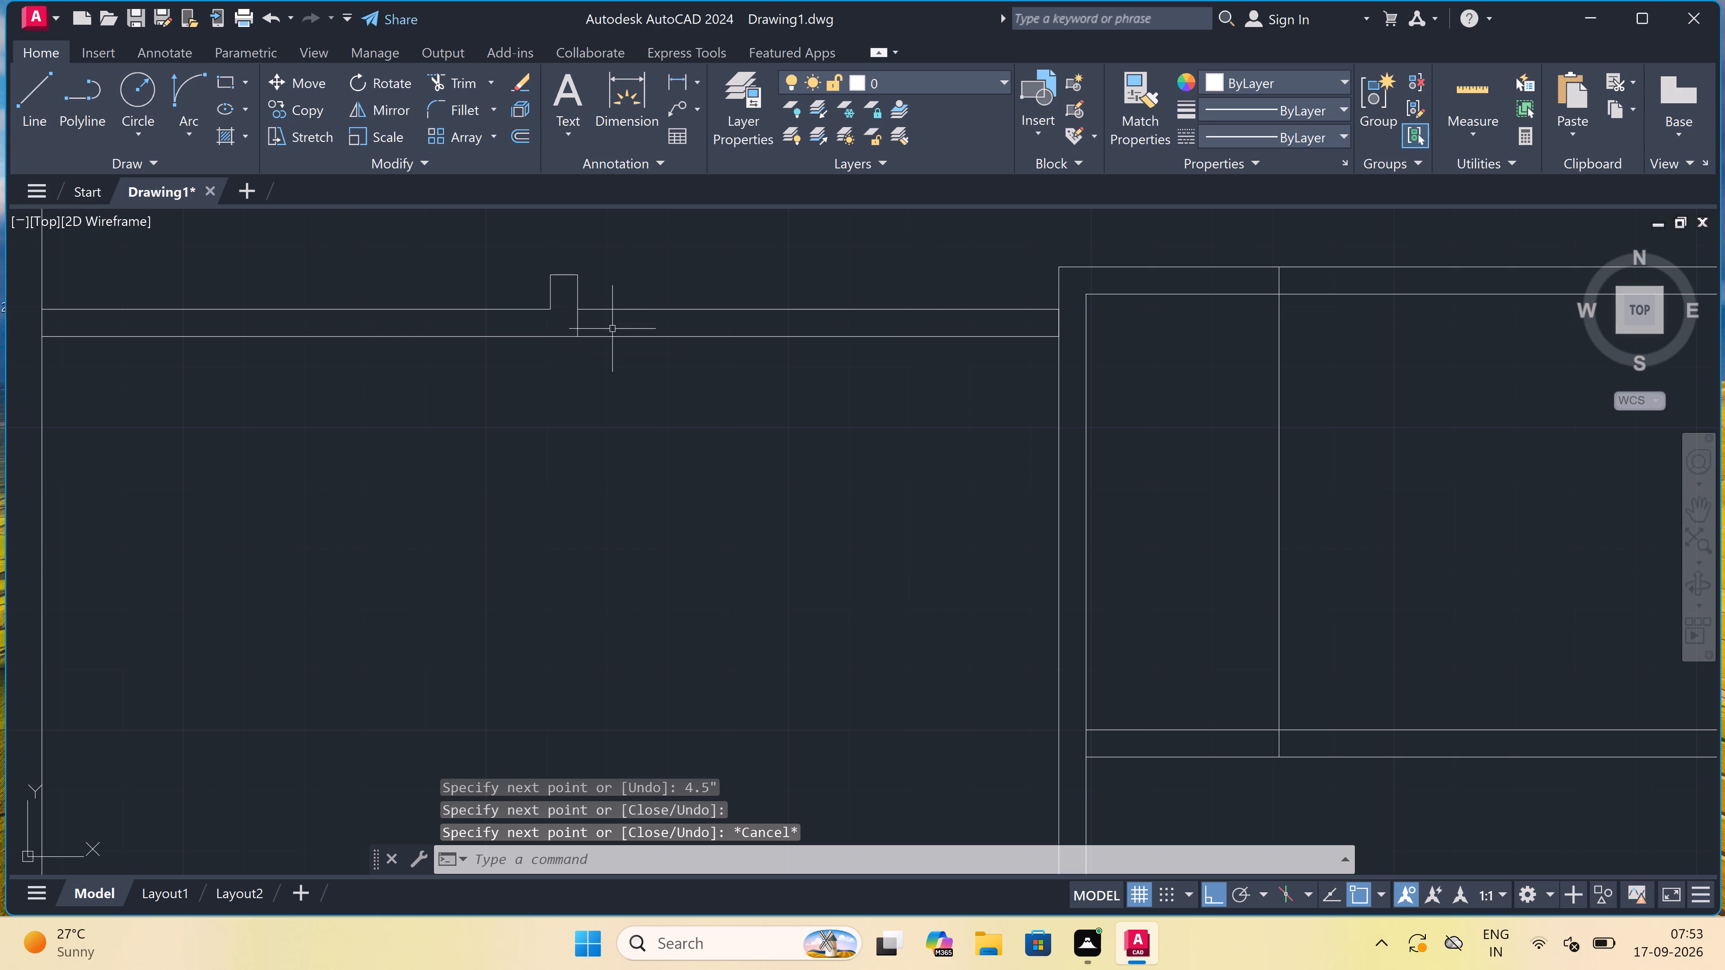
pyautogui.scroll(-3, 567, 520)
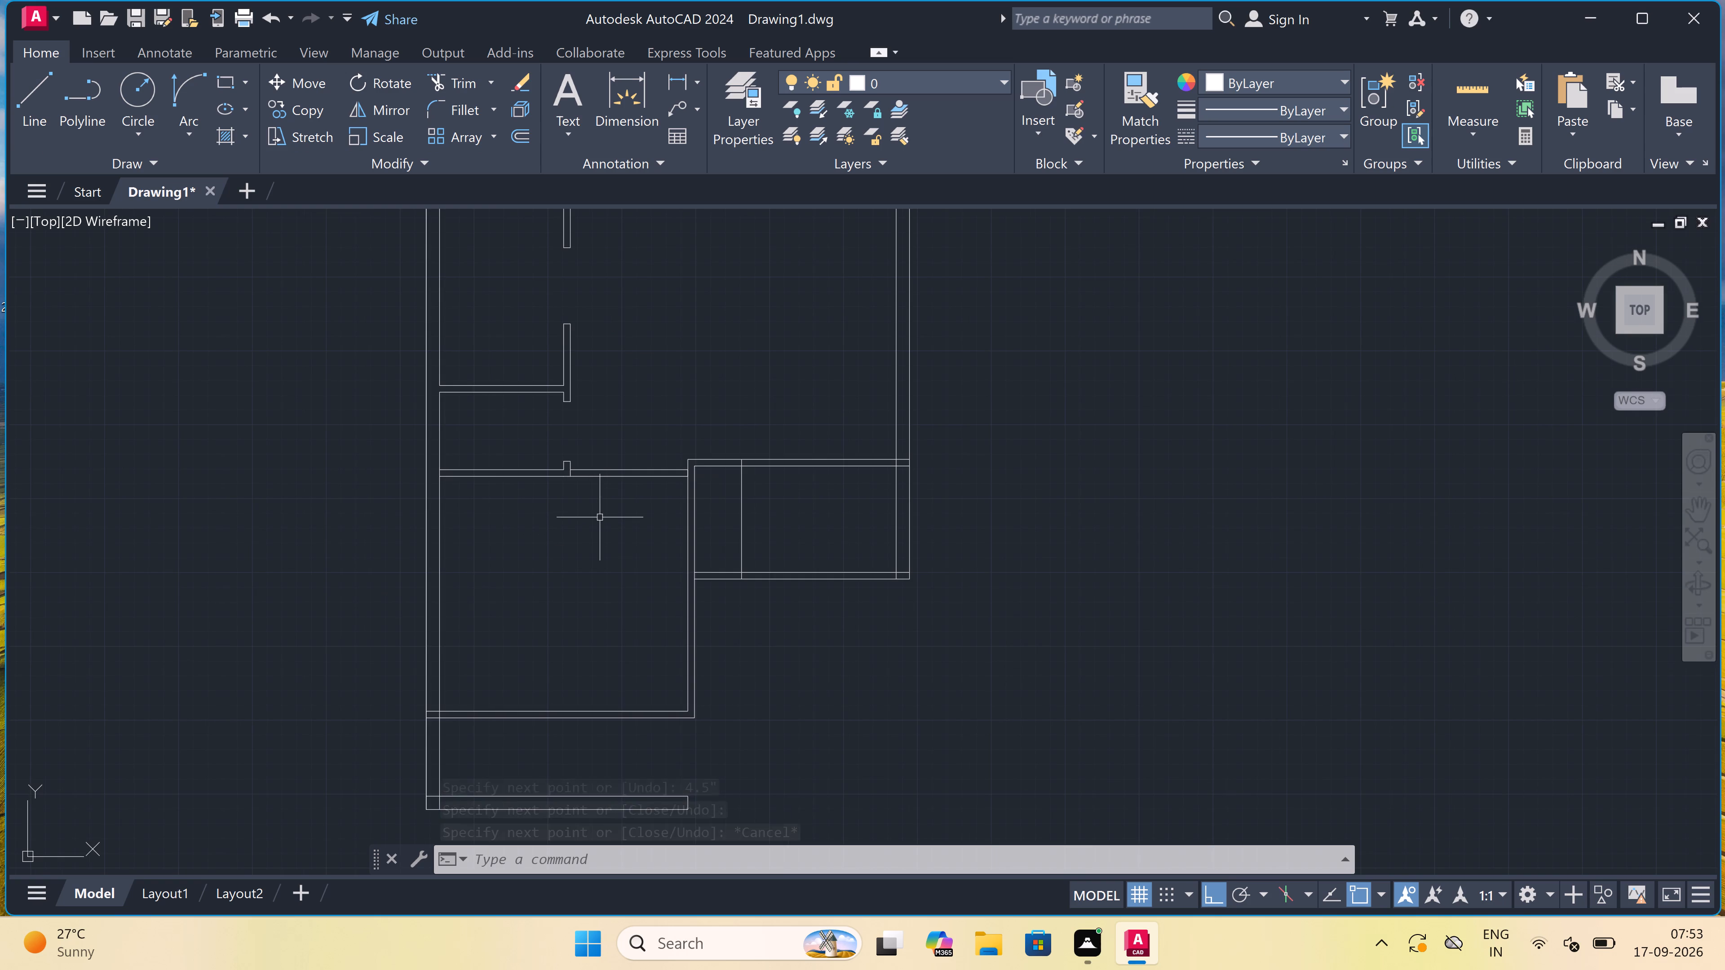
pyautogui.scroll(3, 674, 474)
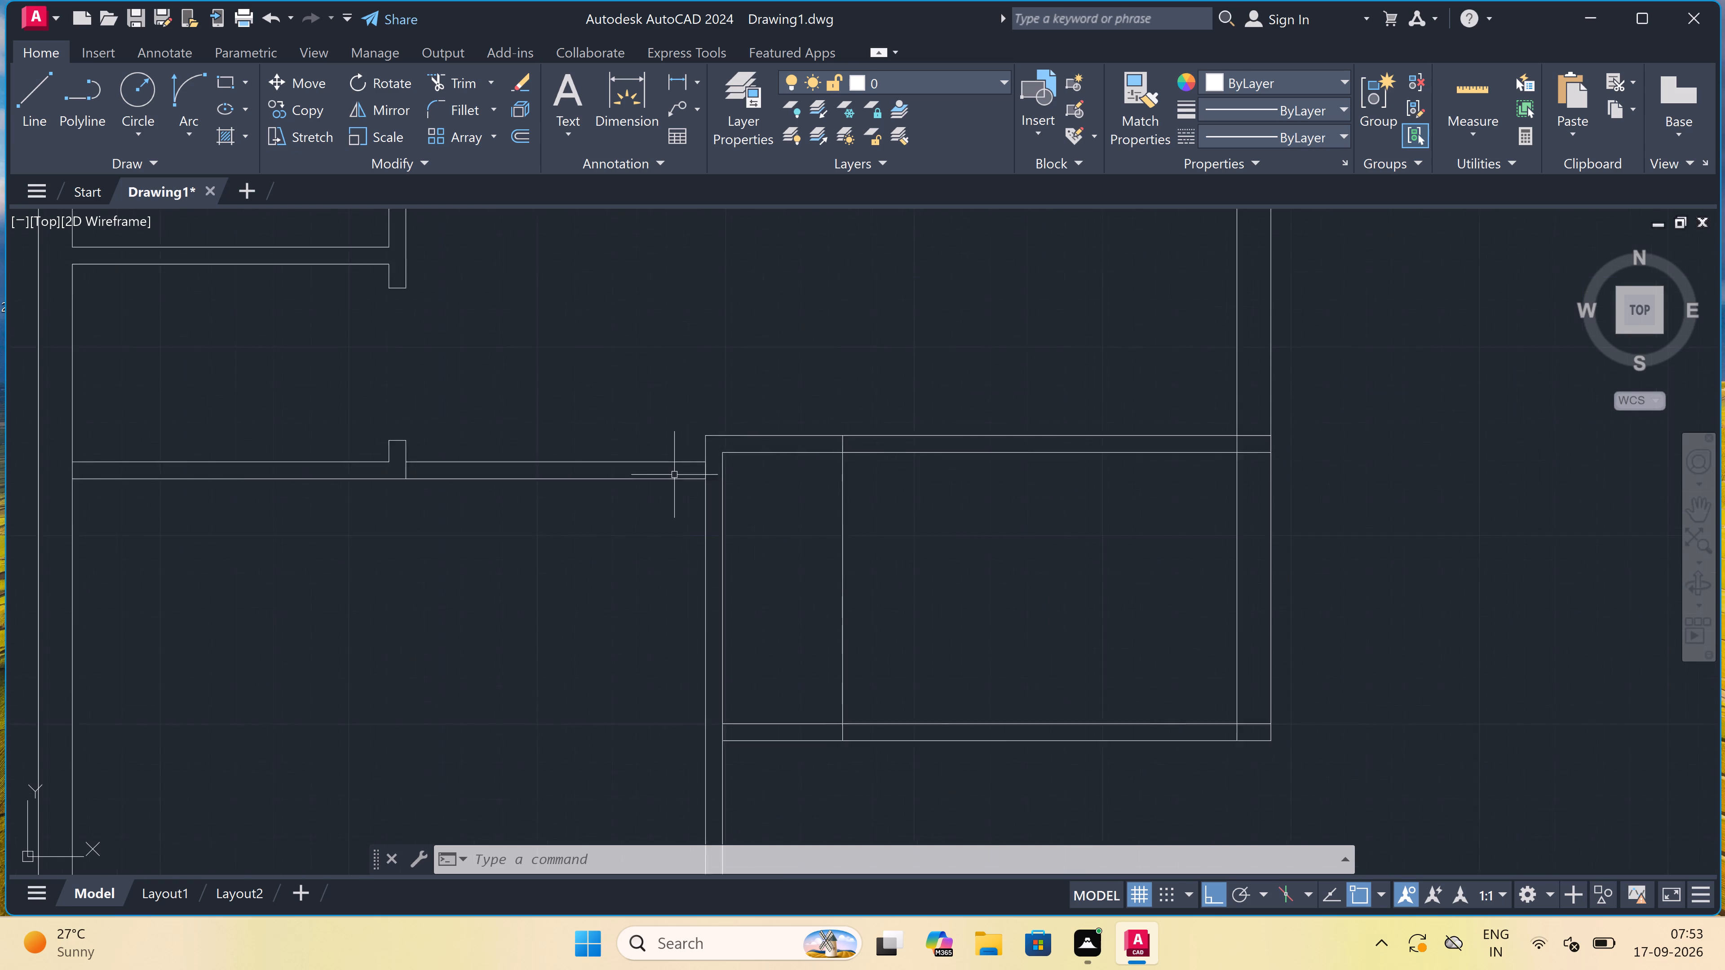
# Draw a short line extending the horizontal partition's upper line across the vertical partition to its inner face.
pyautogui.scroll(1, 709, 455)
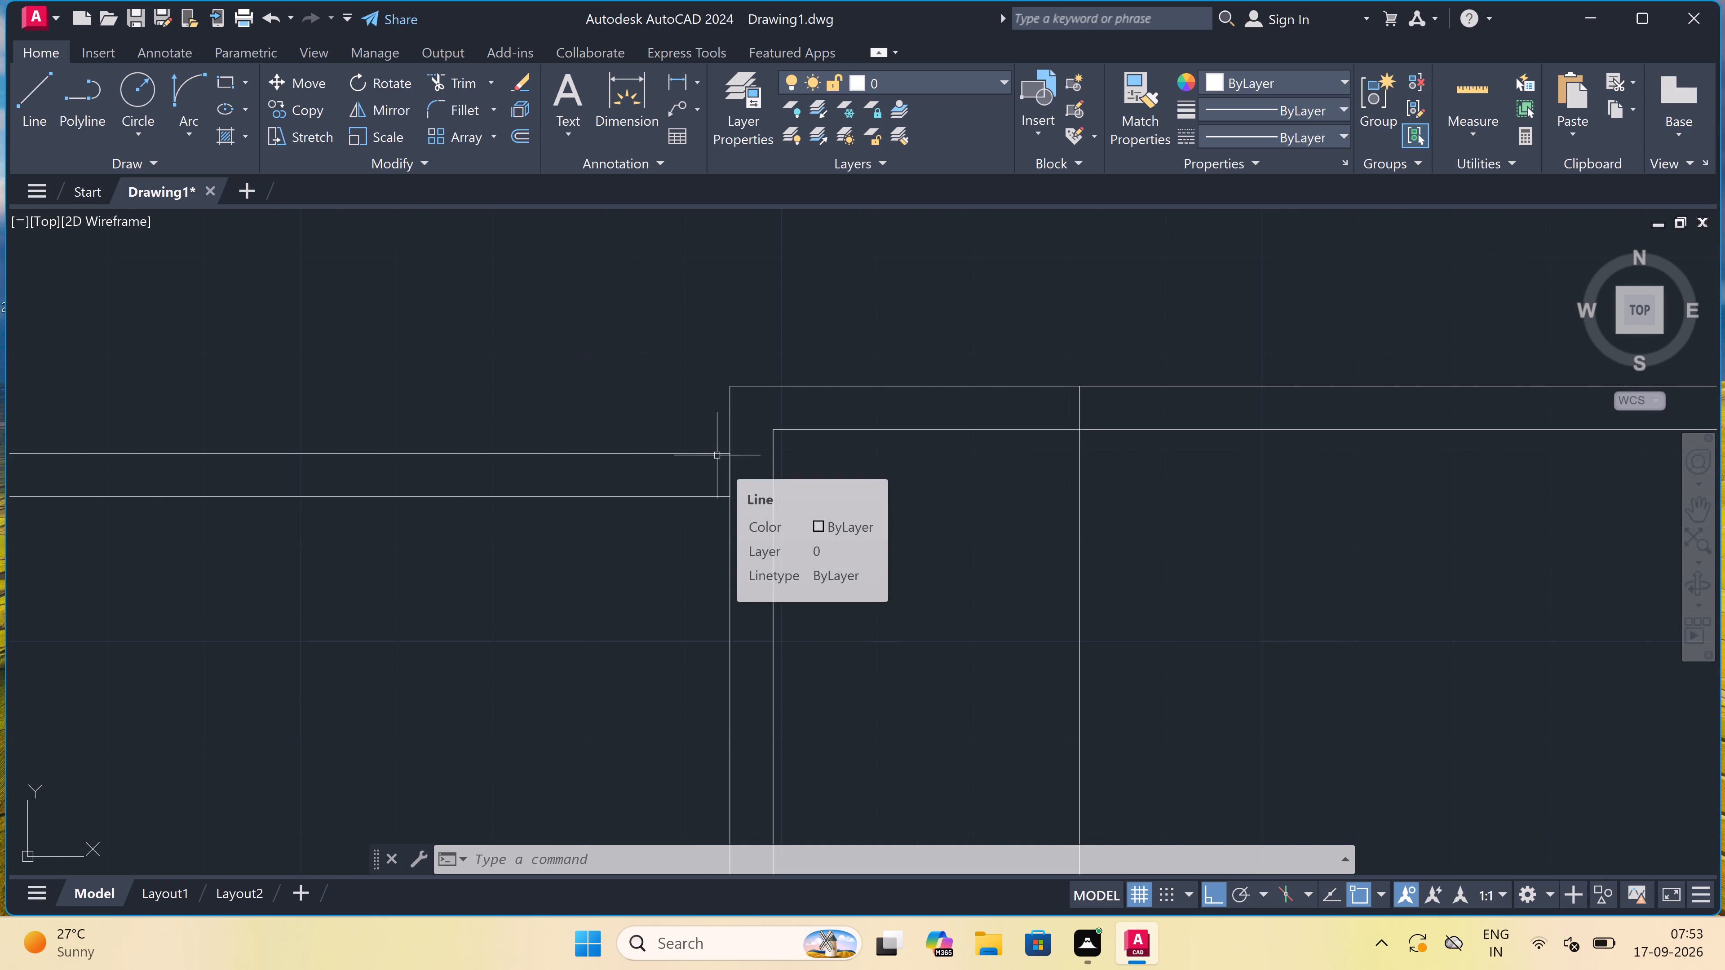
pyautogui.press('l')
pyautogui.press('space')
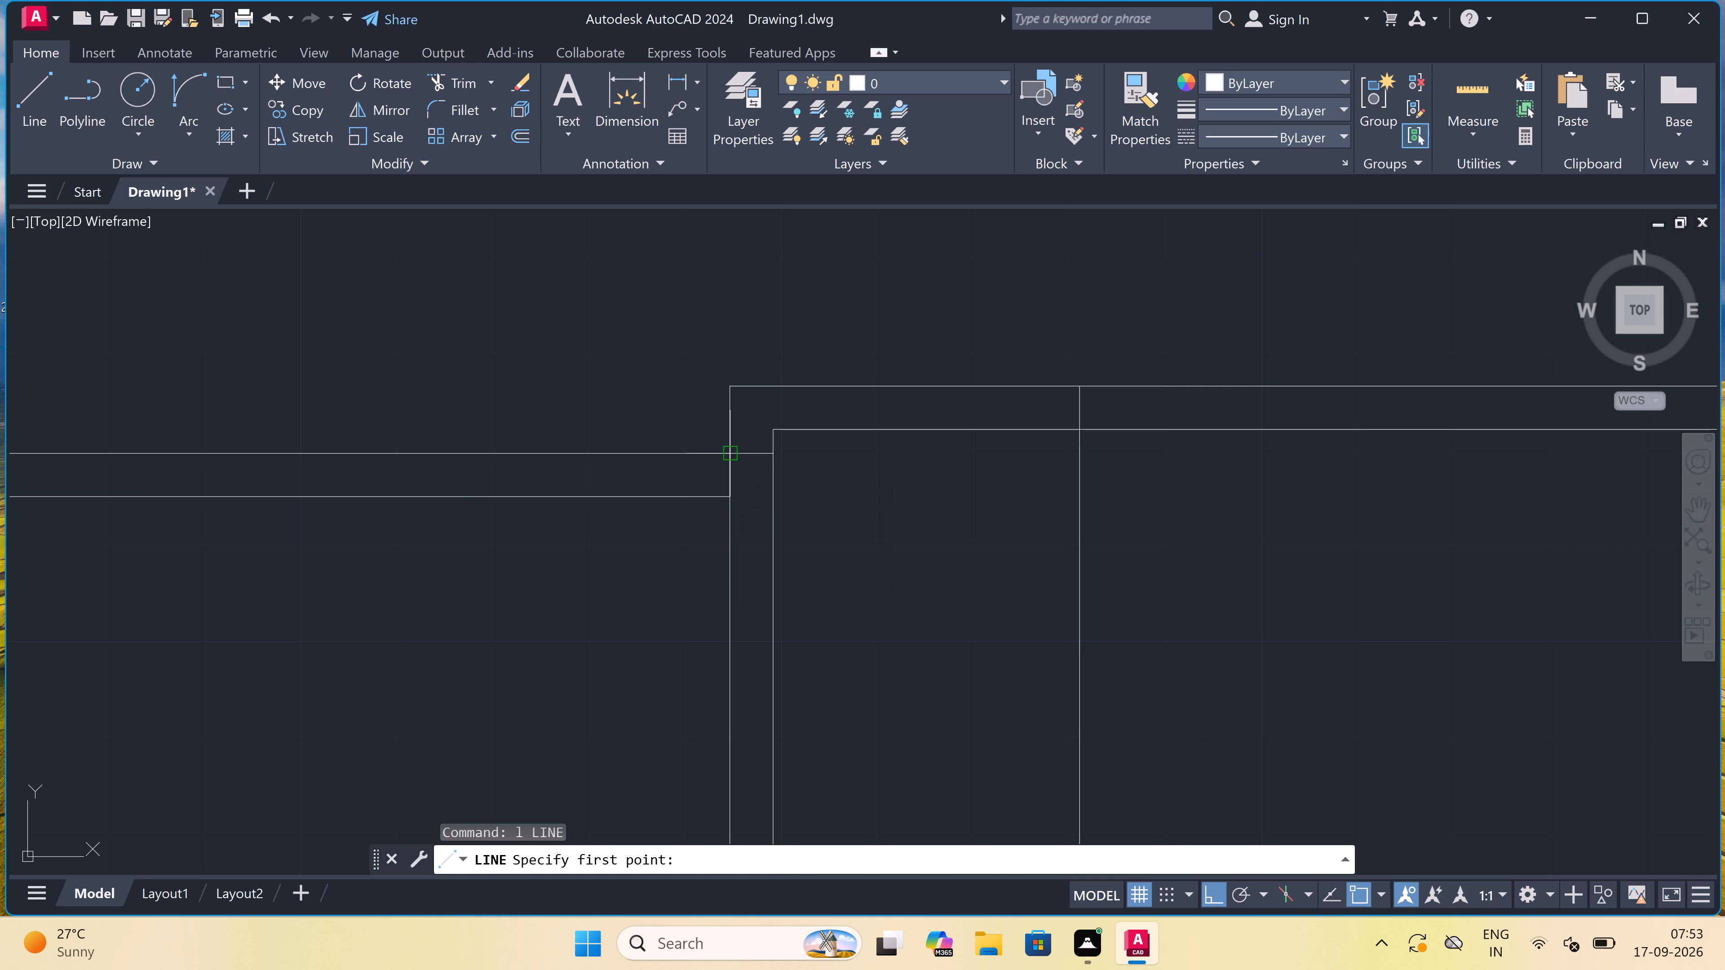
pyautogui.click(731, 452)
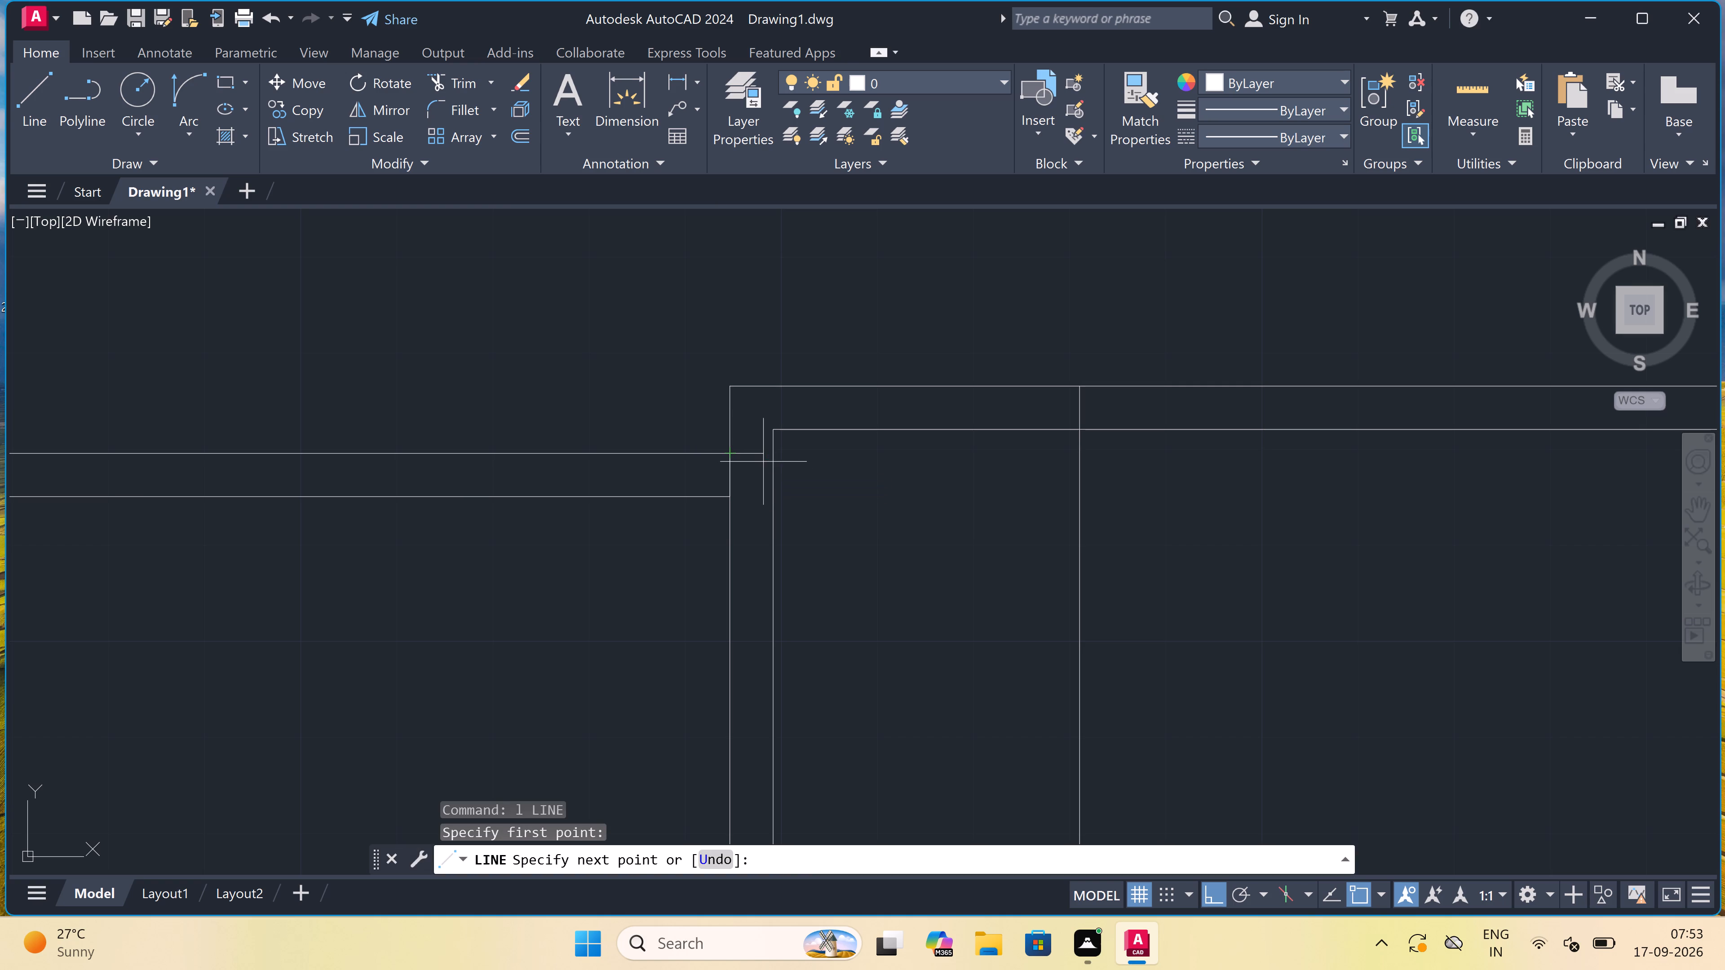
pyautogui.click(769, 459)
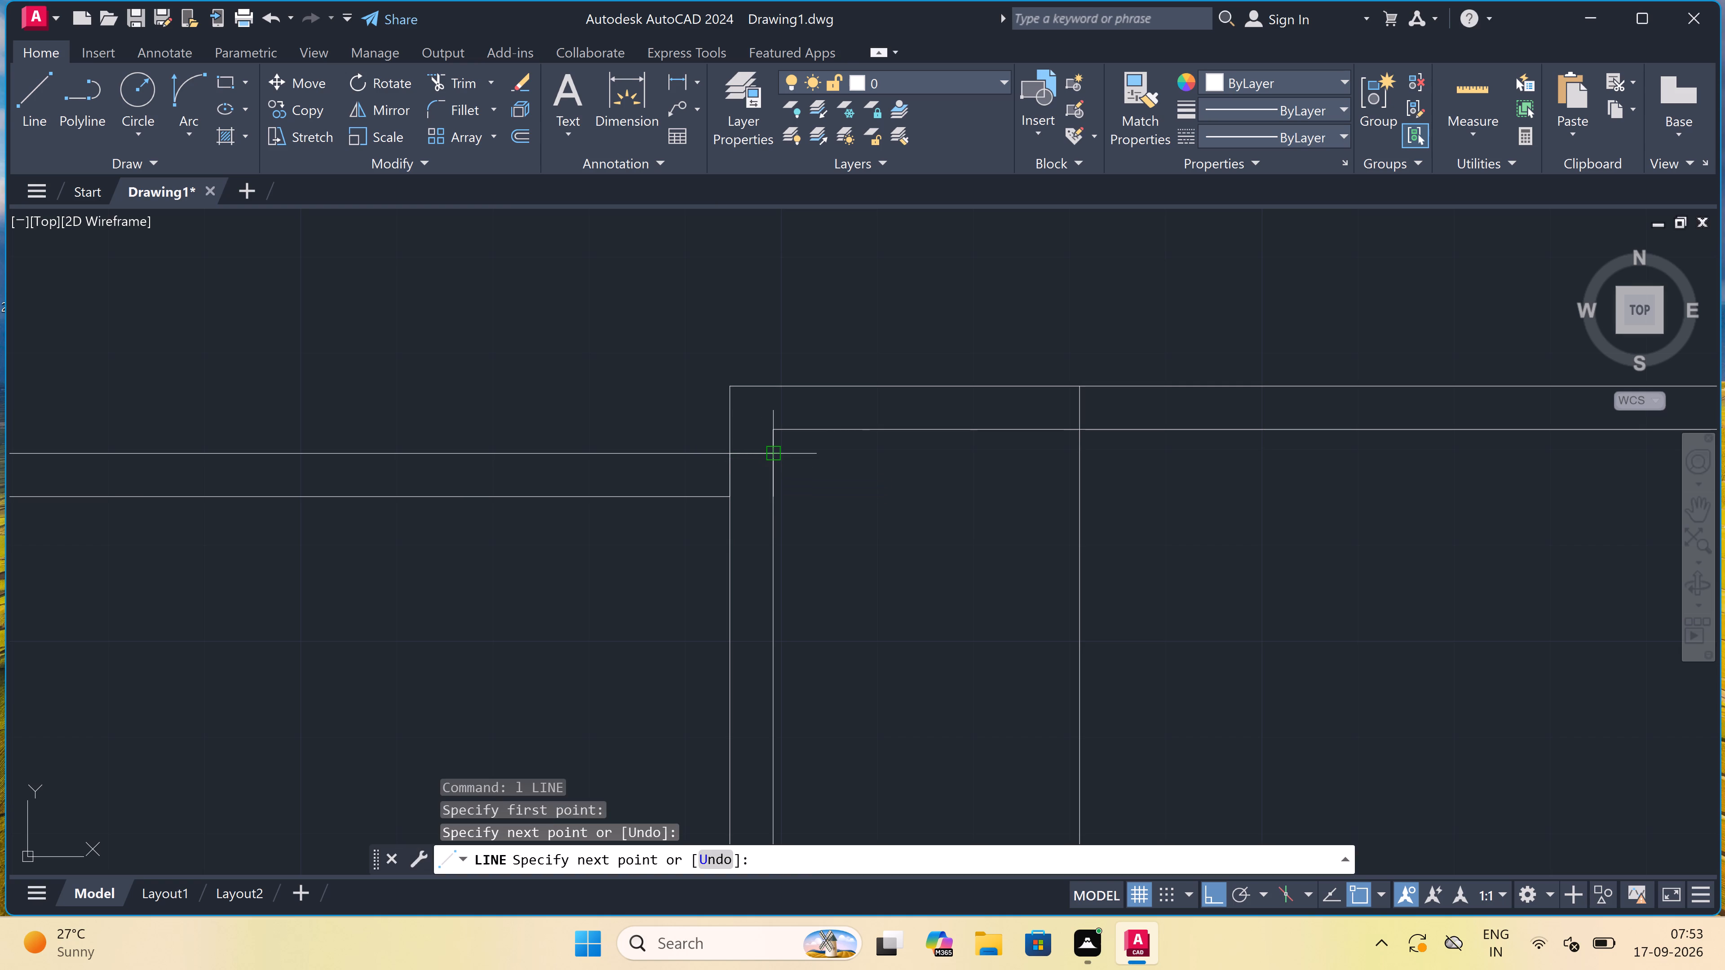
pyautogui.press('Escape')
# Trim the vertical partition's outer face line between the horizontal partition's two lines to open the junction.
pyautogui.press('t')
pyautogui.press('r')
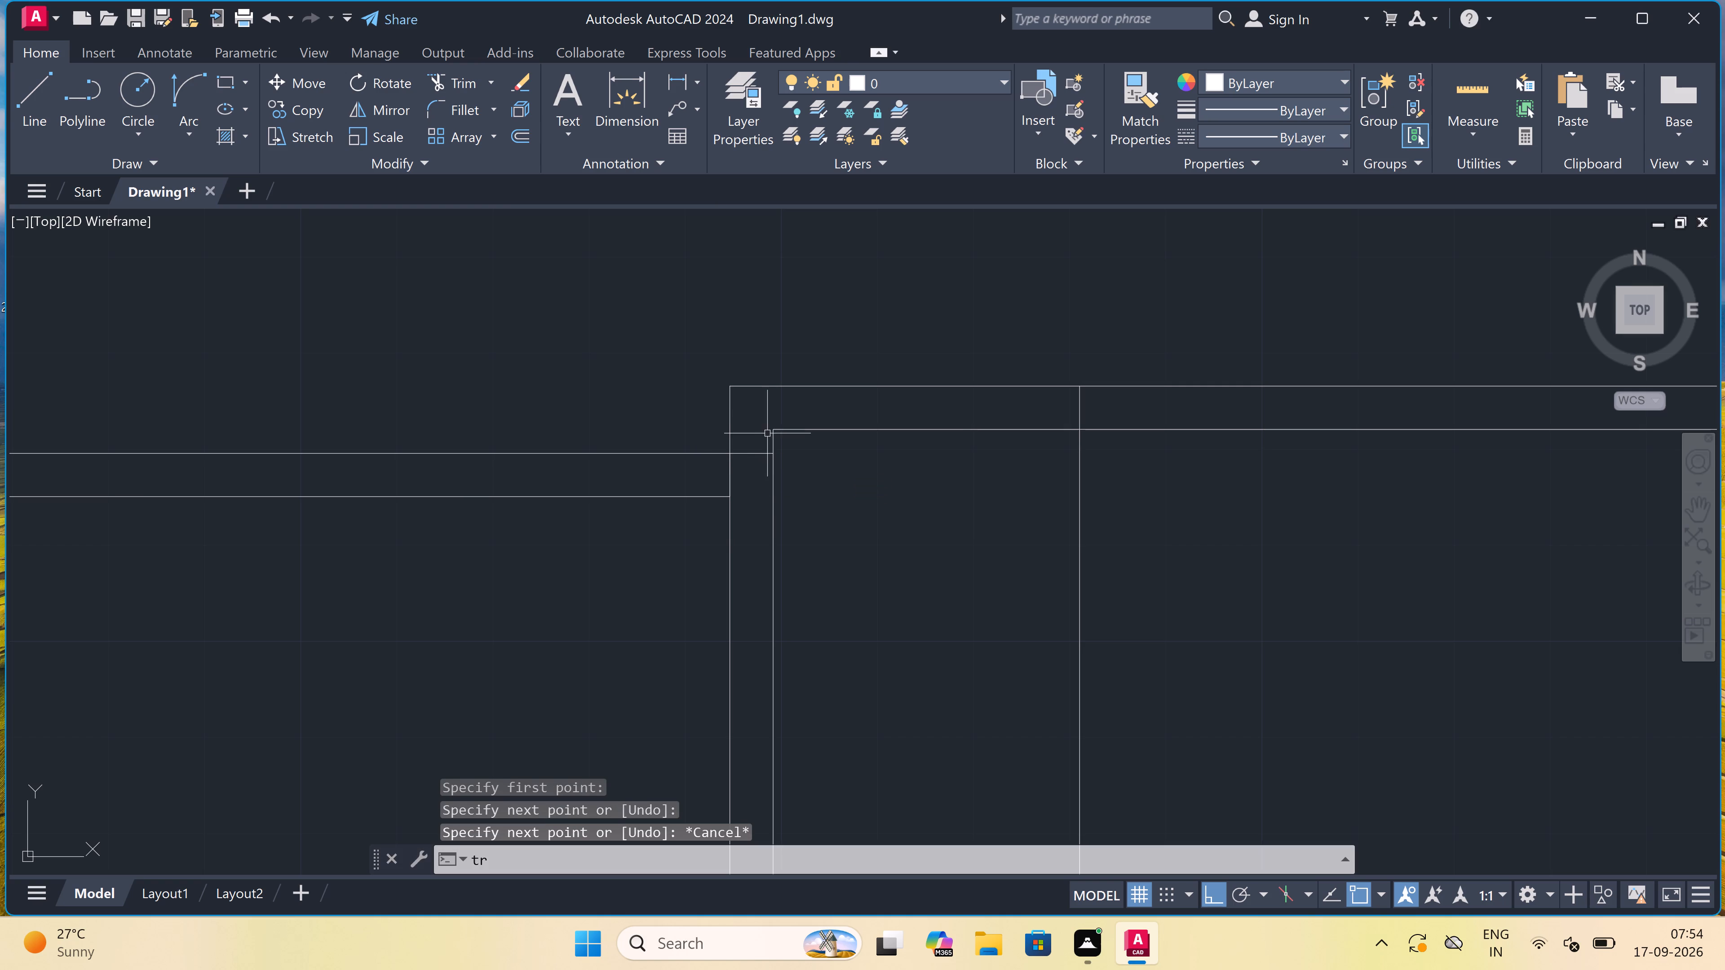
pyautogui.press('space')
pyautogui.moveTo(739, 476); pyautogui.dragTo(735, 483)
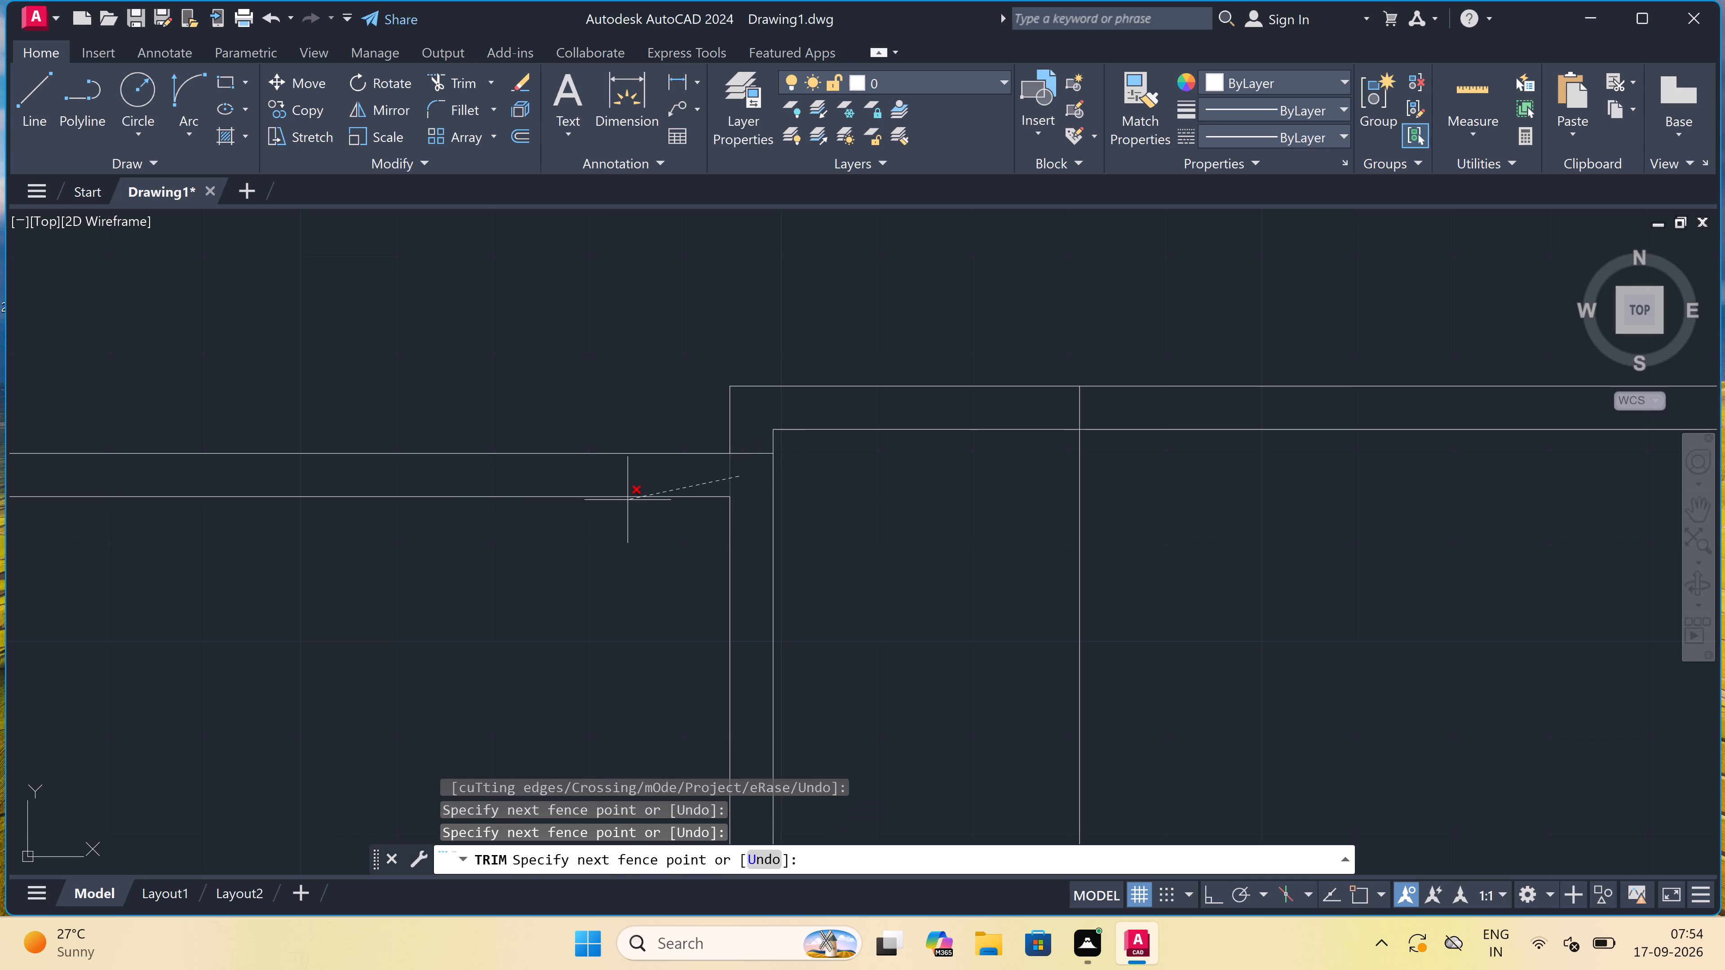
pyautogui.doubleClick(644, 467)
# Trim the small room's upper wall lines between the partition corner and the vertical line, including the vertical stubs above the corner.
pyautogui.scroll(-2, 643, 467)
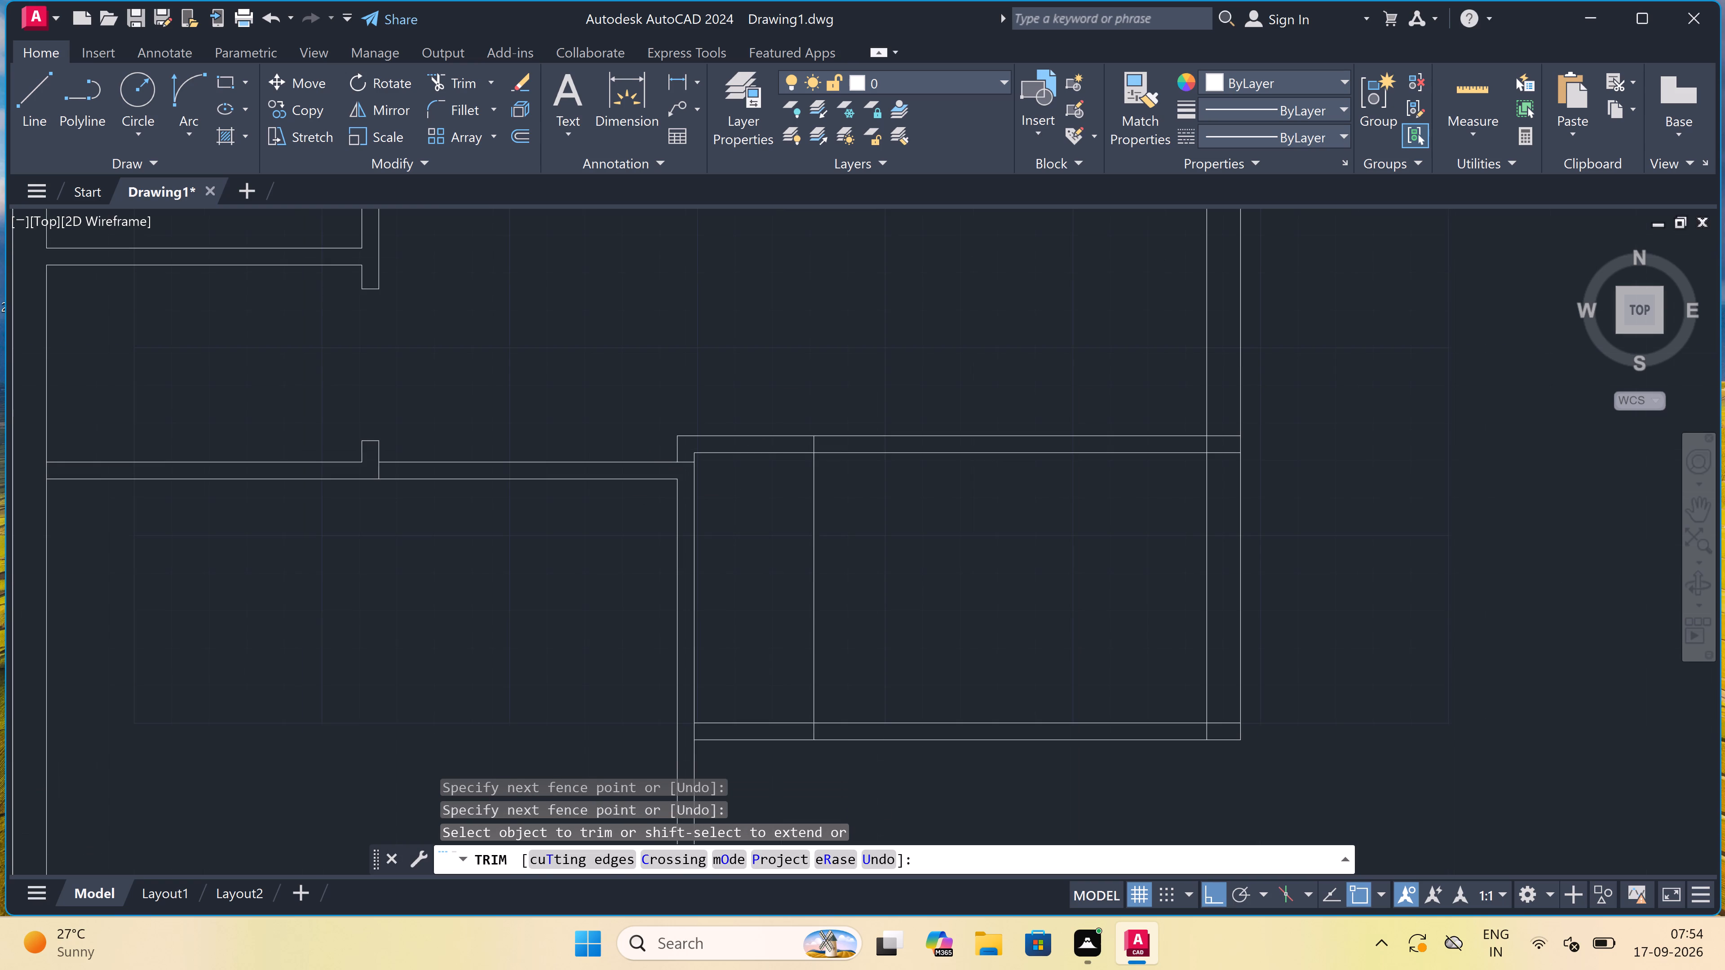
pyautogui.scroll(2, 668, 446)
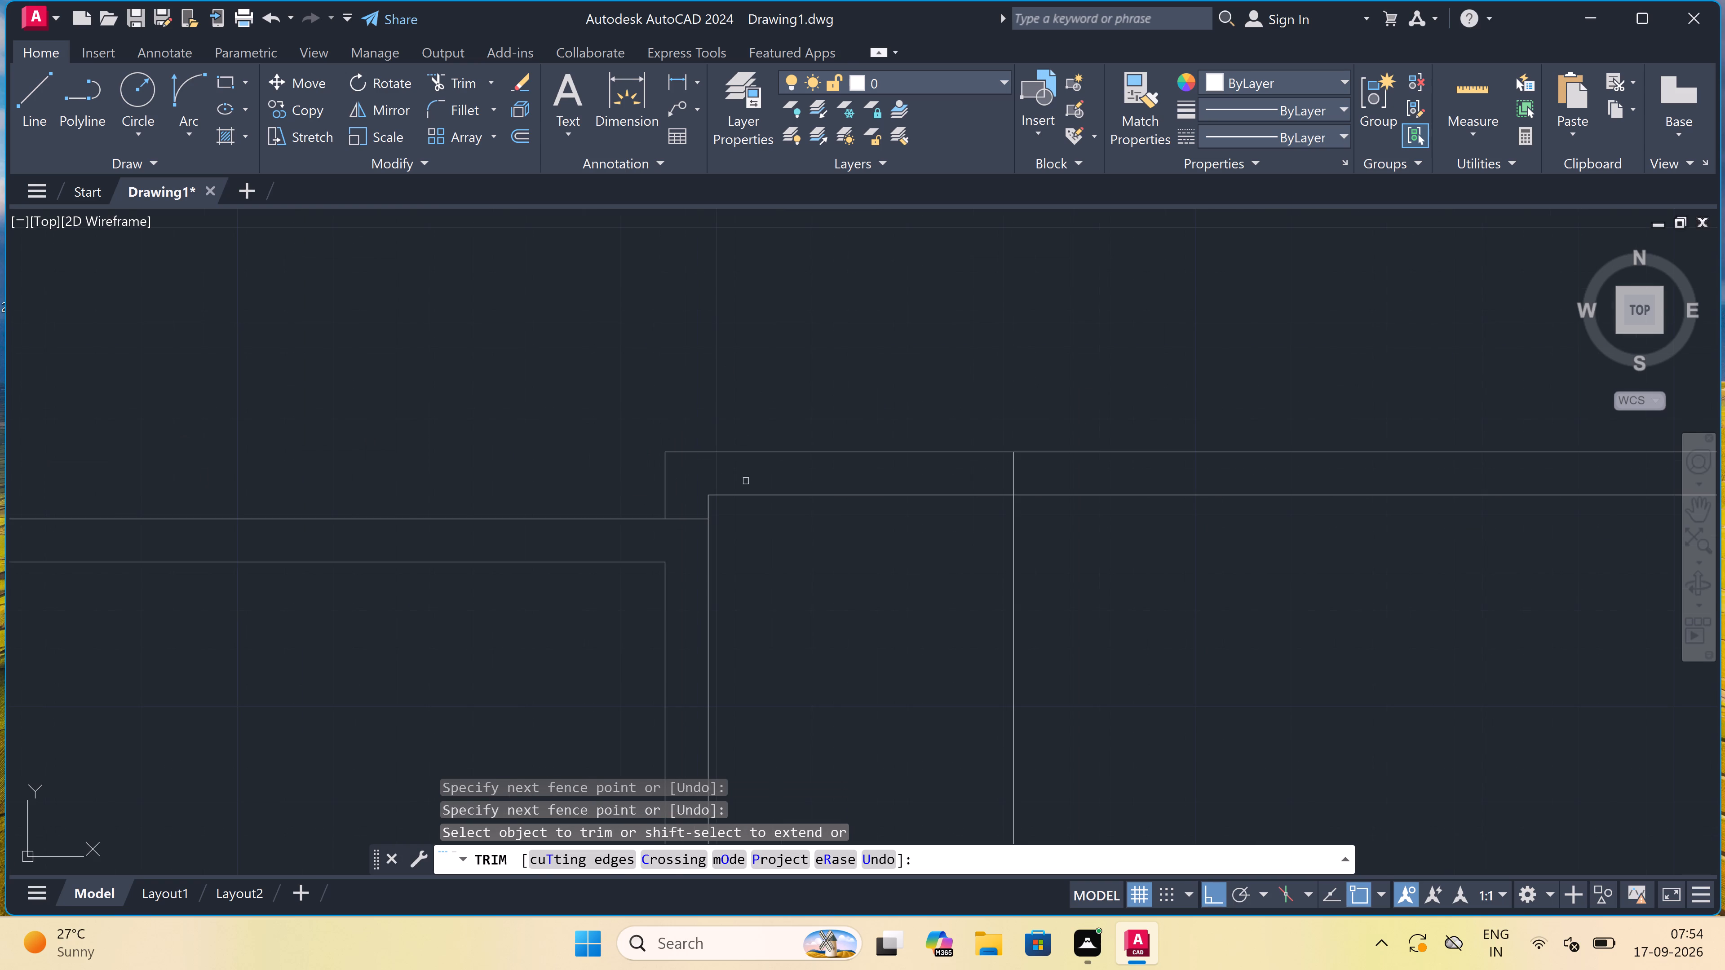
pyautogui.click(748, 498)
pyautogui.click(734, 443)
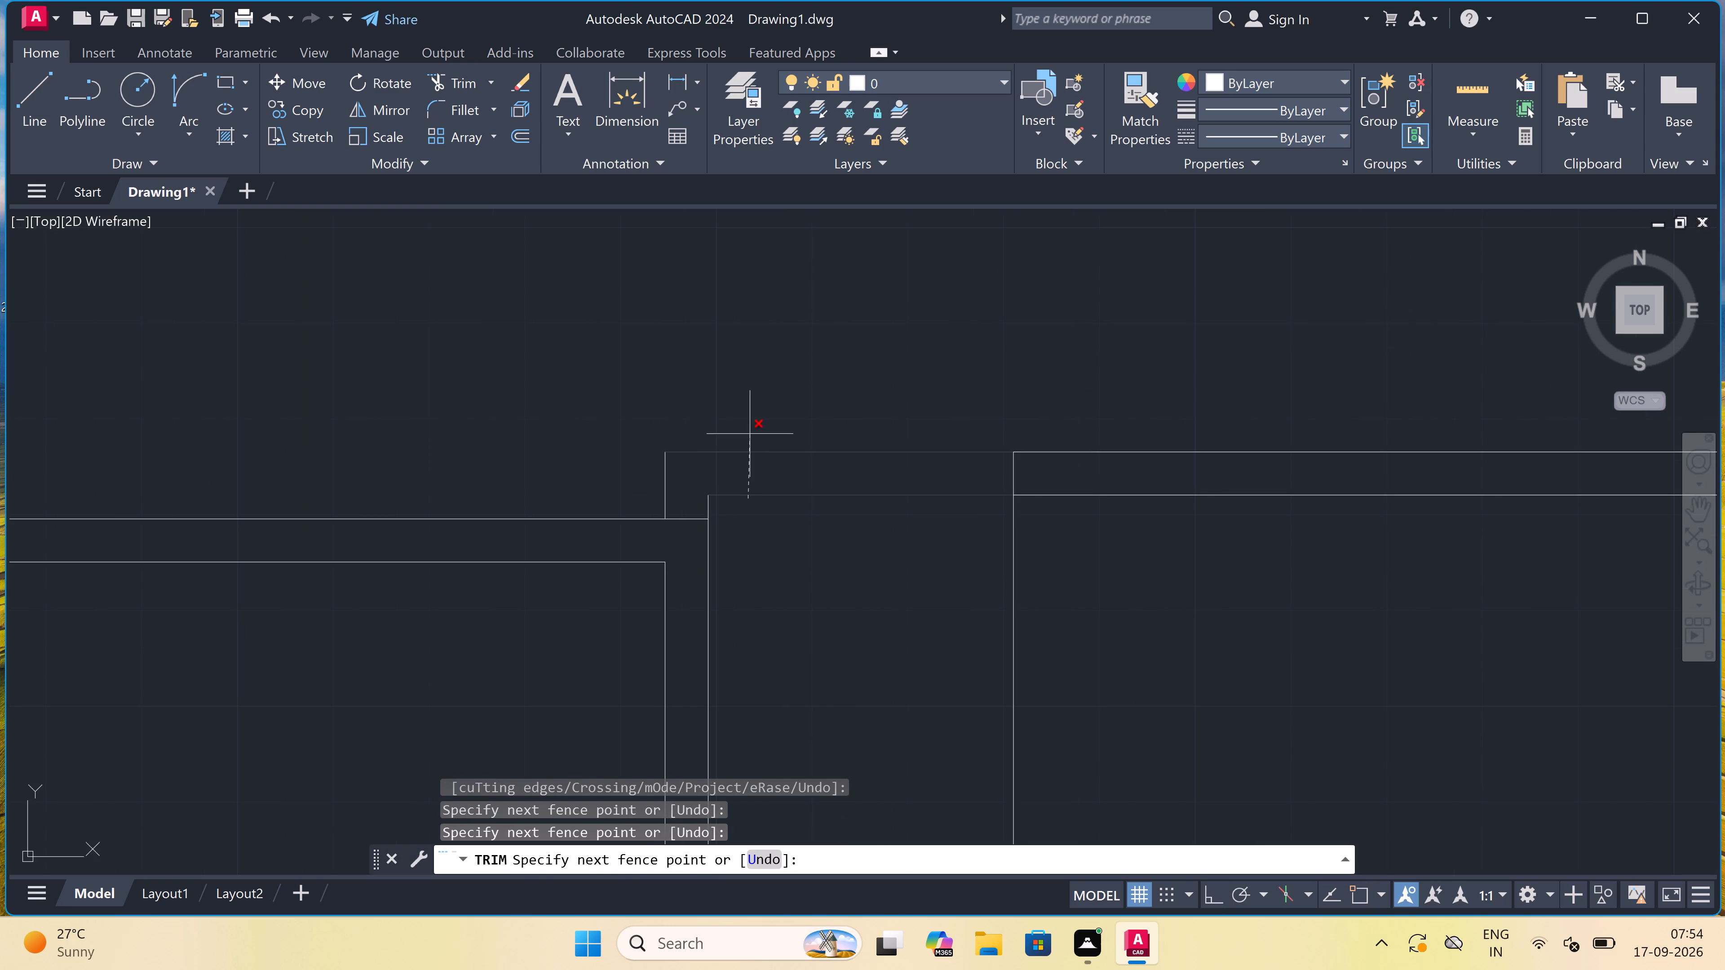
pyautogui.scroll(3, 672, 480)
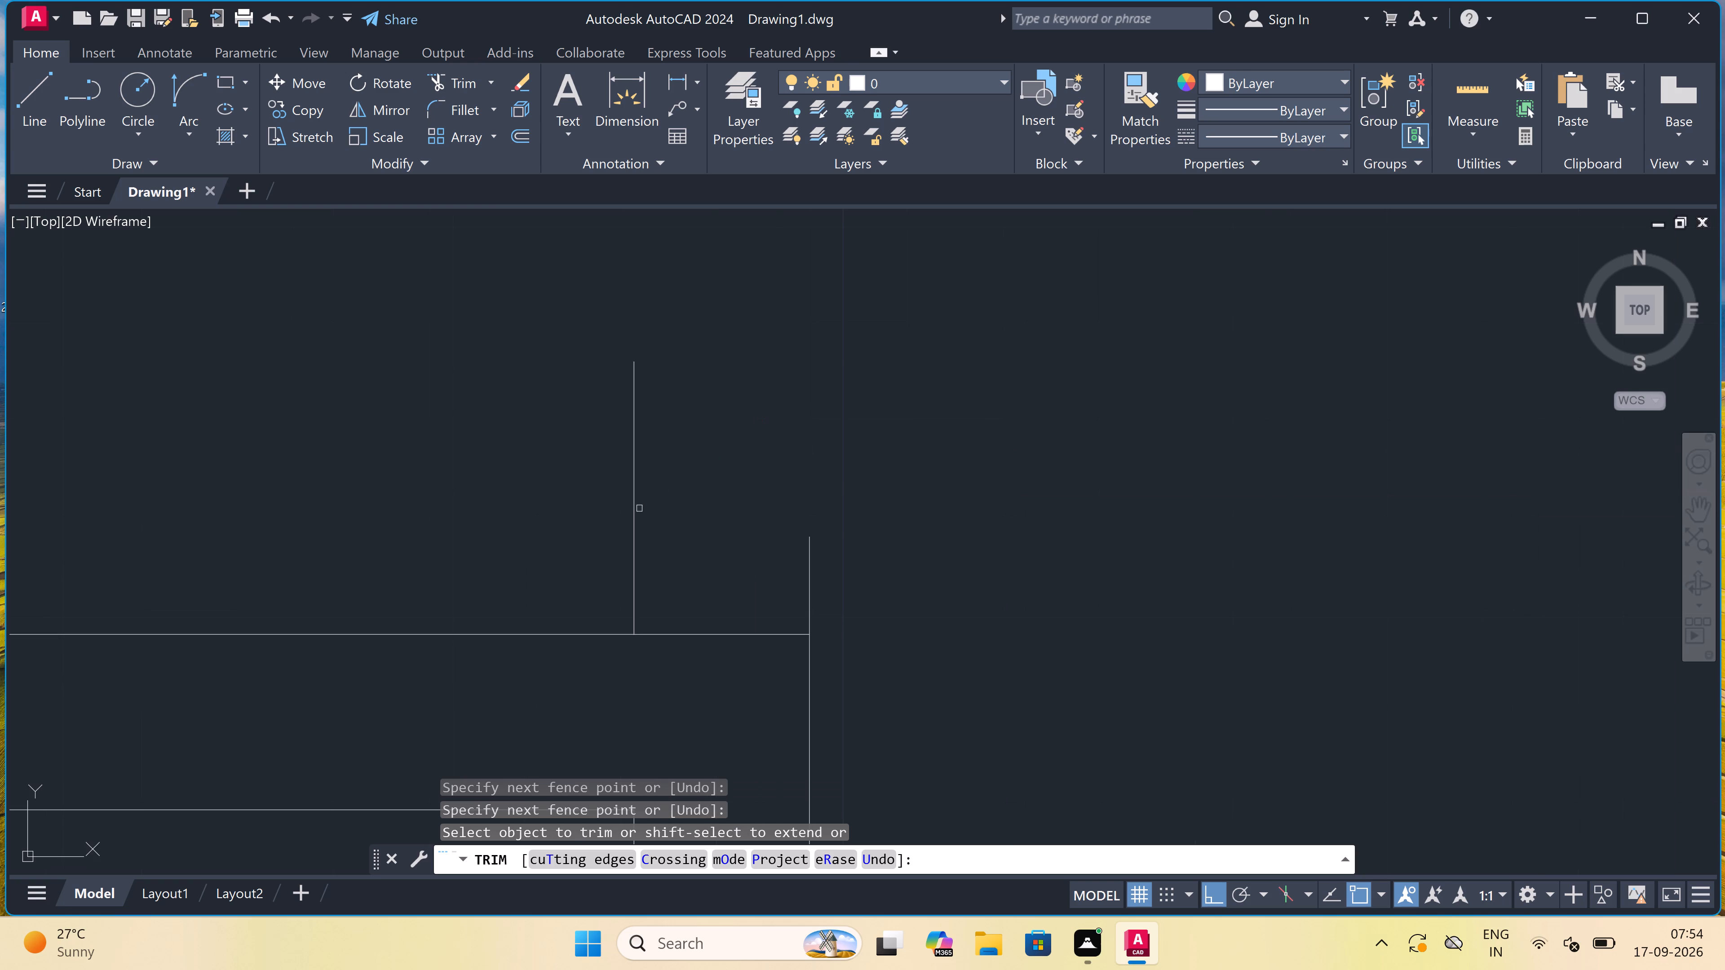
pyautogui.click(563, 545)
pyautogui.click(904, 595)
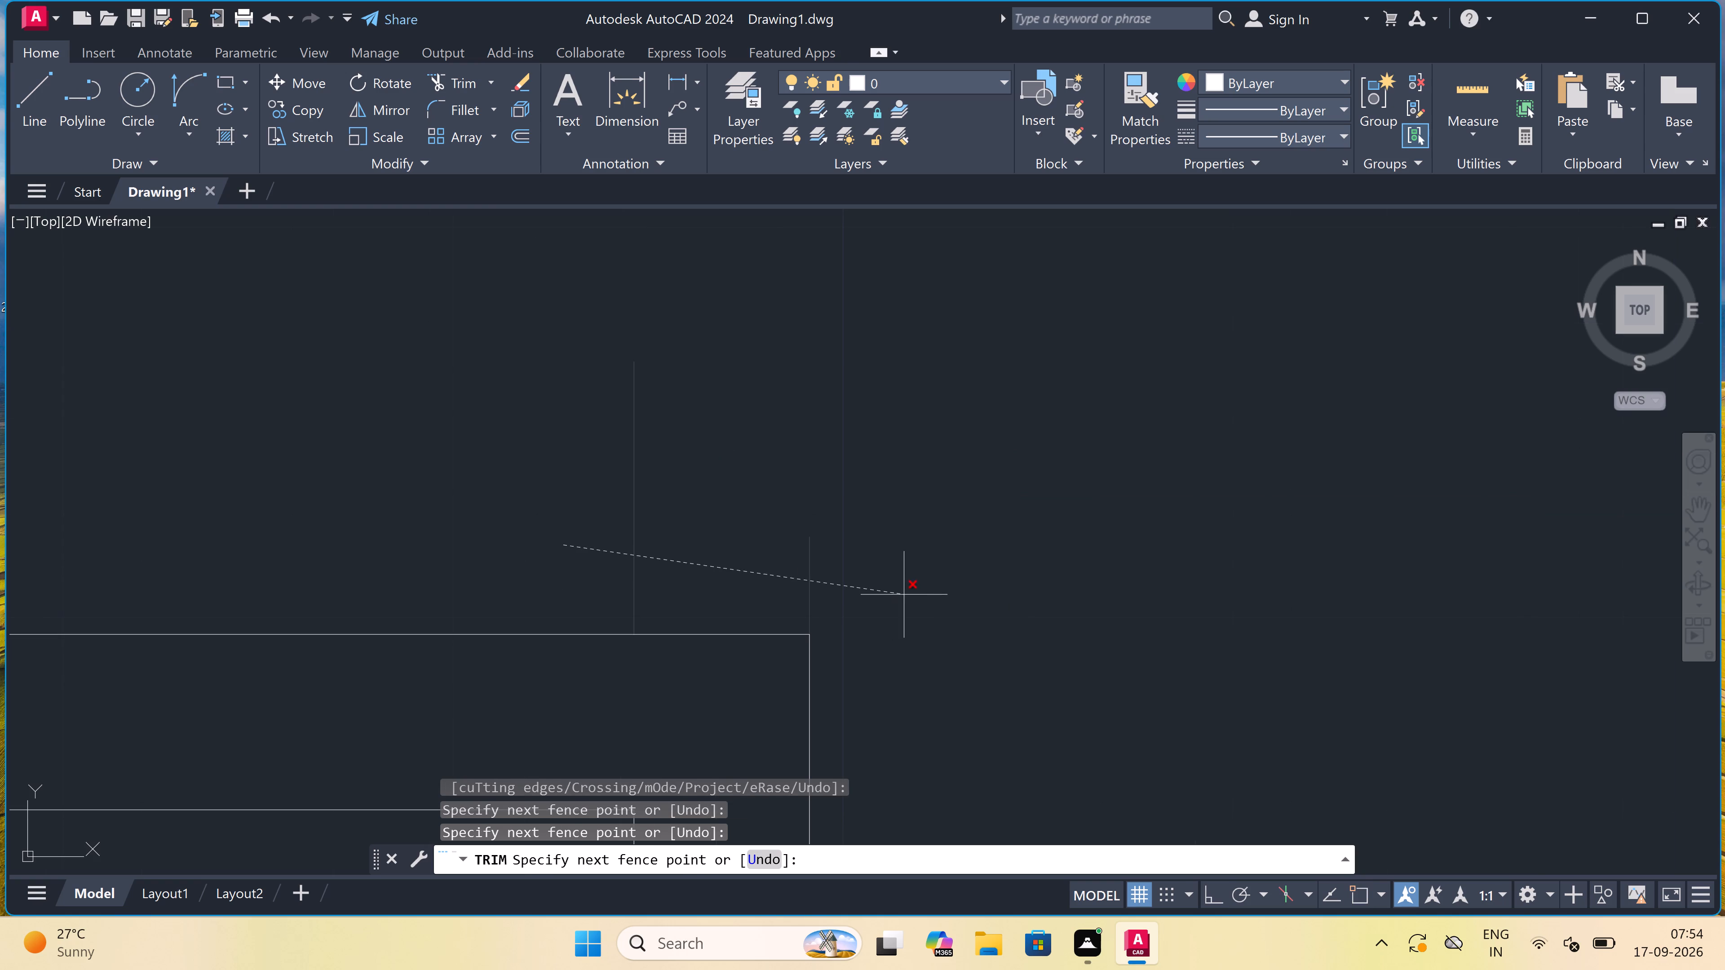
# Trim the small room's two lower wall lines between the vertical partition and the vertical line.
pyautogui.scroll(-10, 867, 506)
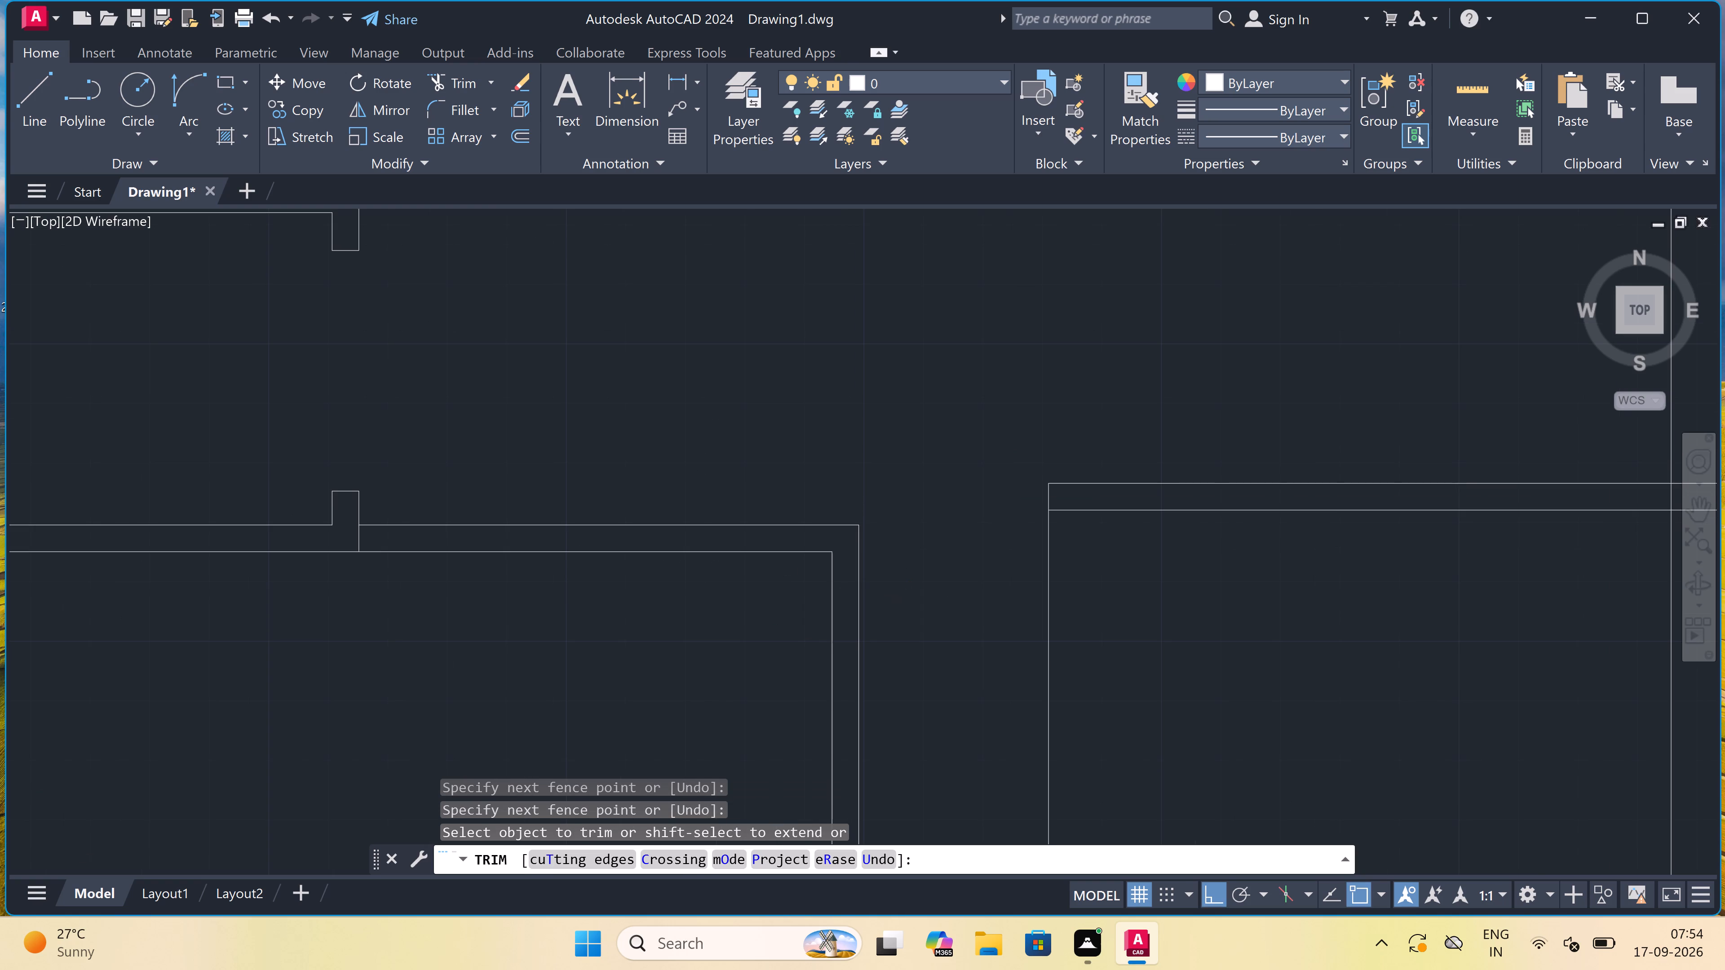
pyautogui.scroll(3, 877, 548)
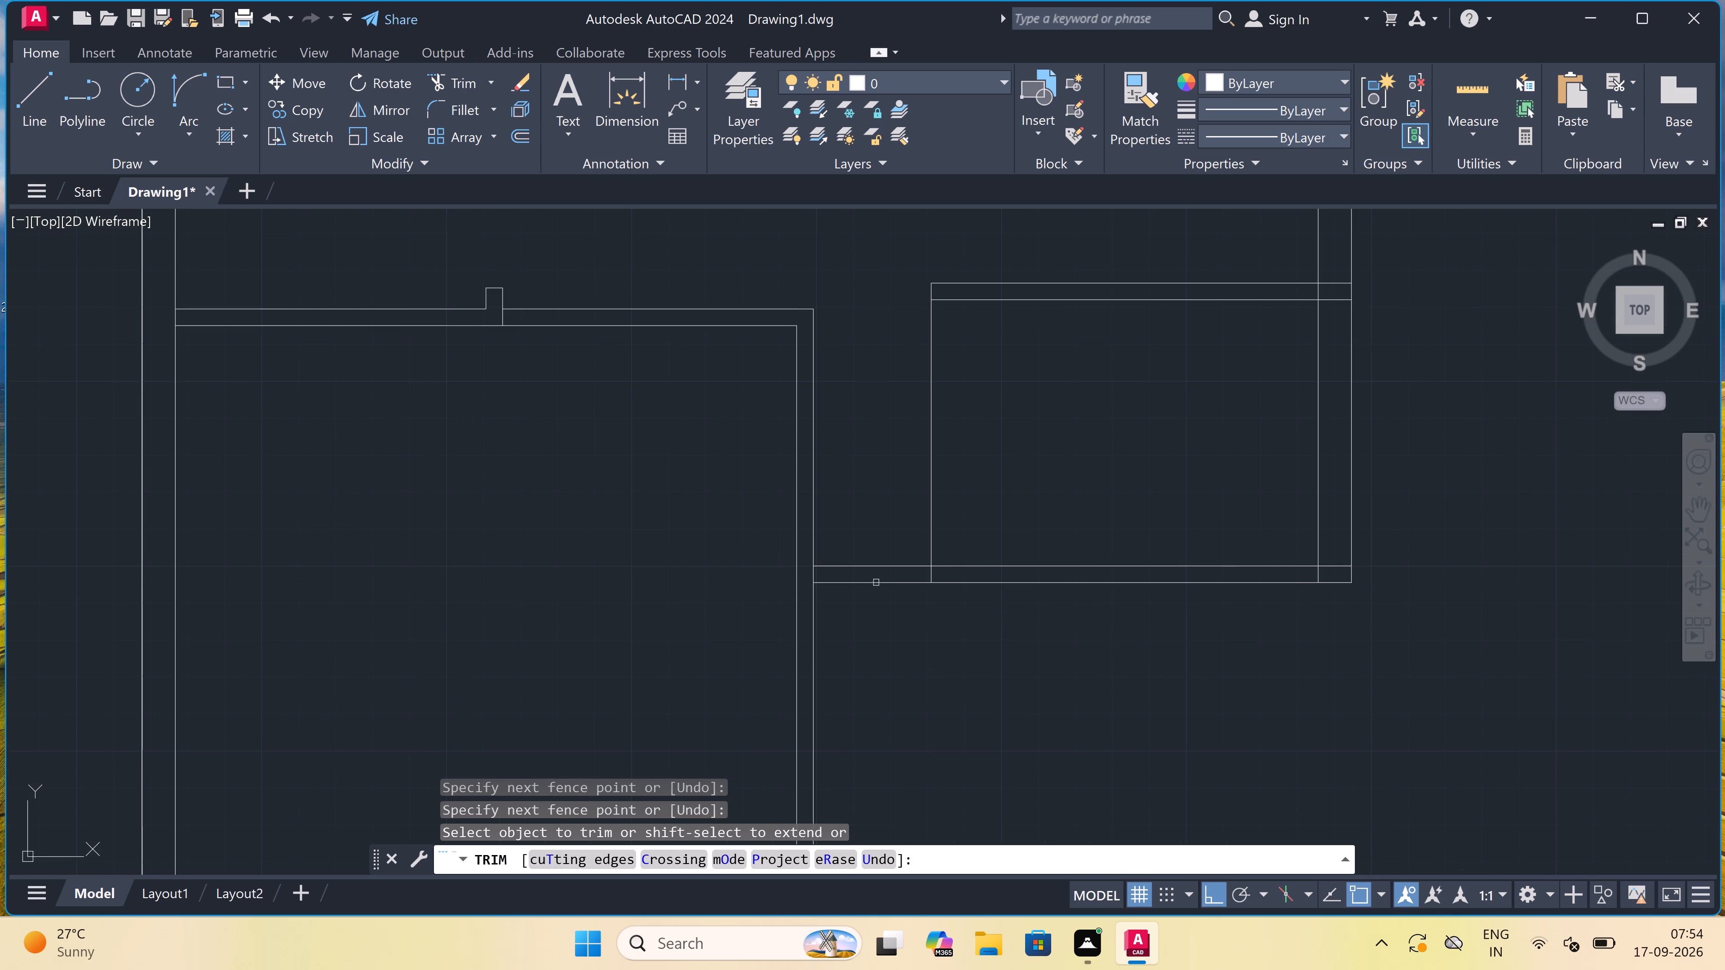
pyautogui.click(866, 614)
pyautogui.click(867, 538)
pyautogui.press('Escape')
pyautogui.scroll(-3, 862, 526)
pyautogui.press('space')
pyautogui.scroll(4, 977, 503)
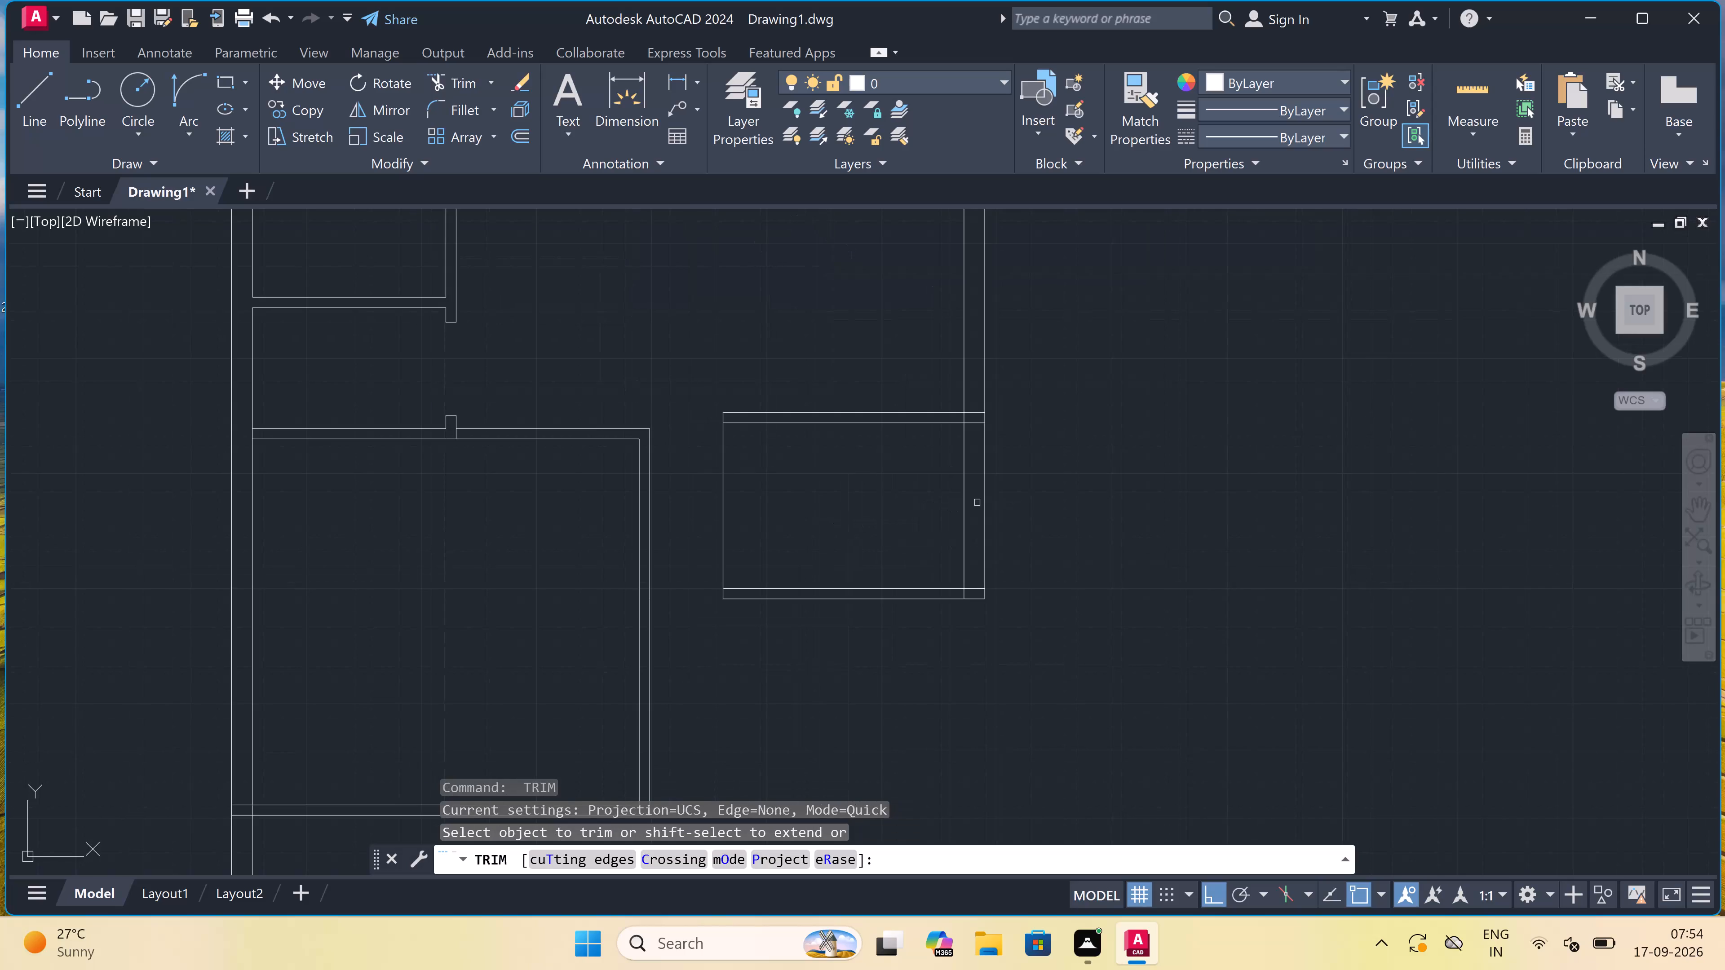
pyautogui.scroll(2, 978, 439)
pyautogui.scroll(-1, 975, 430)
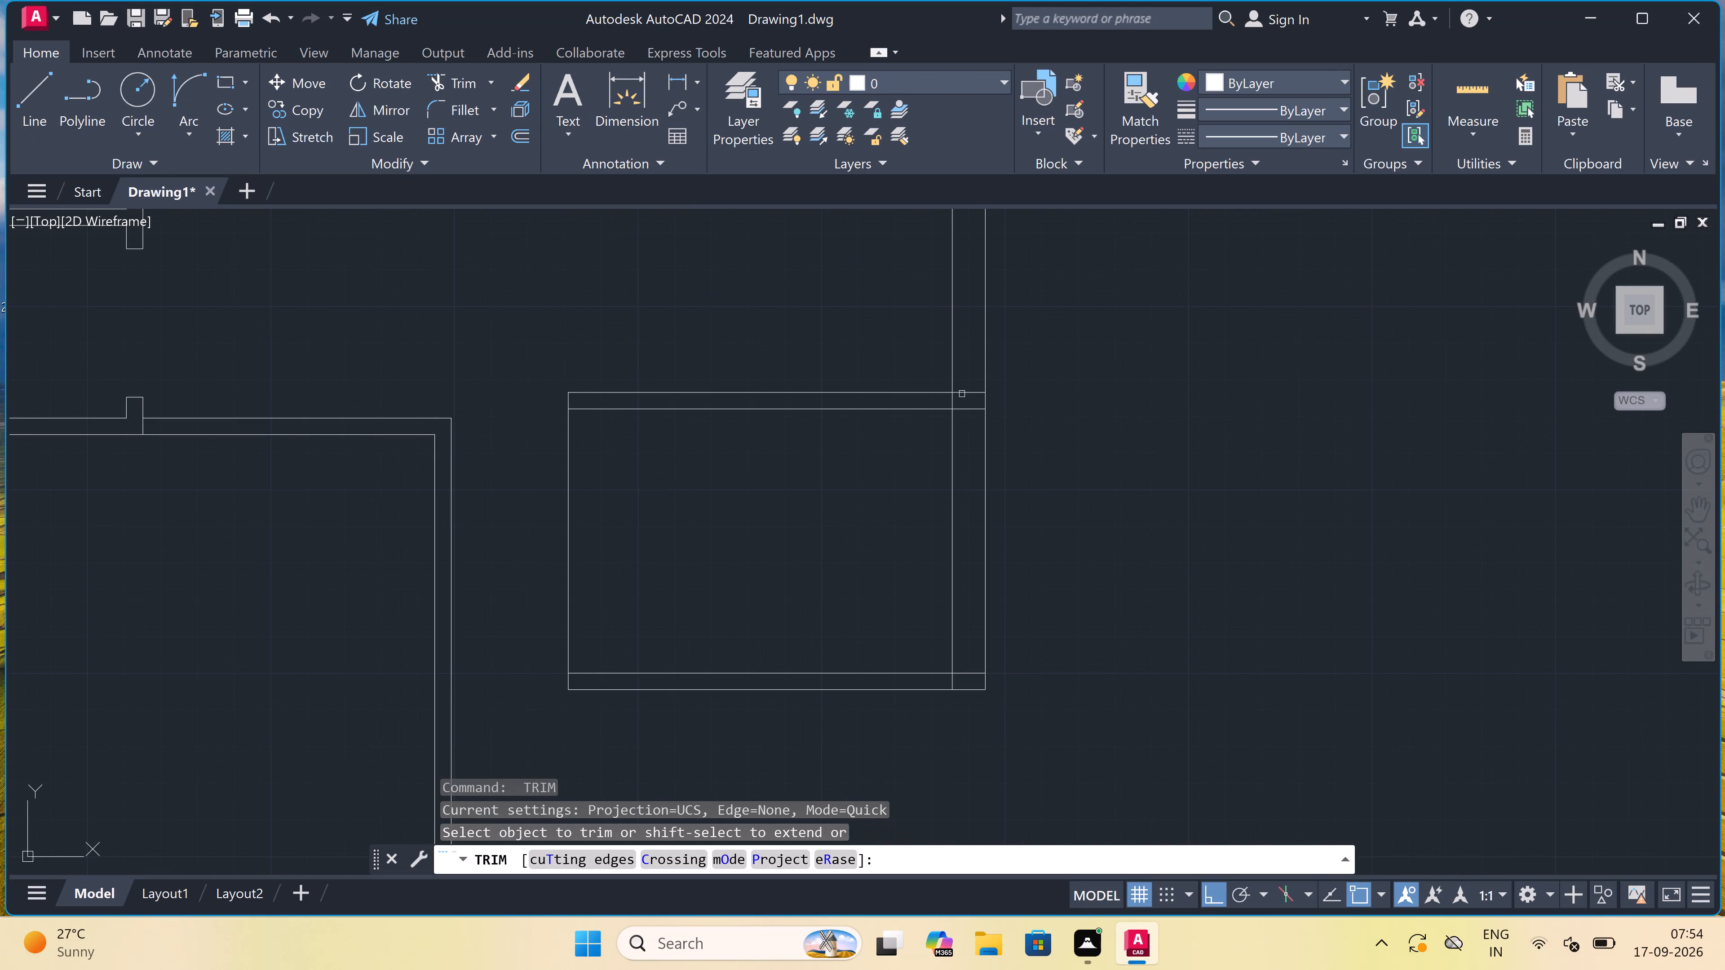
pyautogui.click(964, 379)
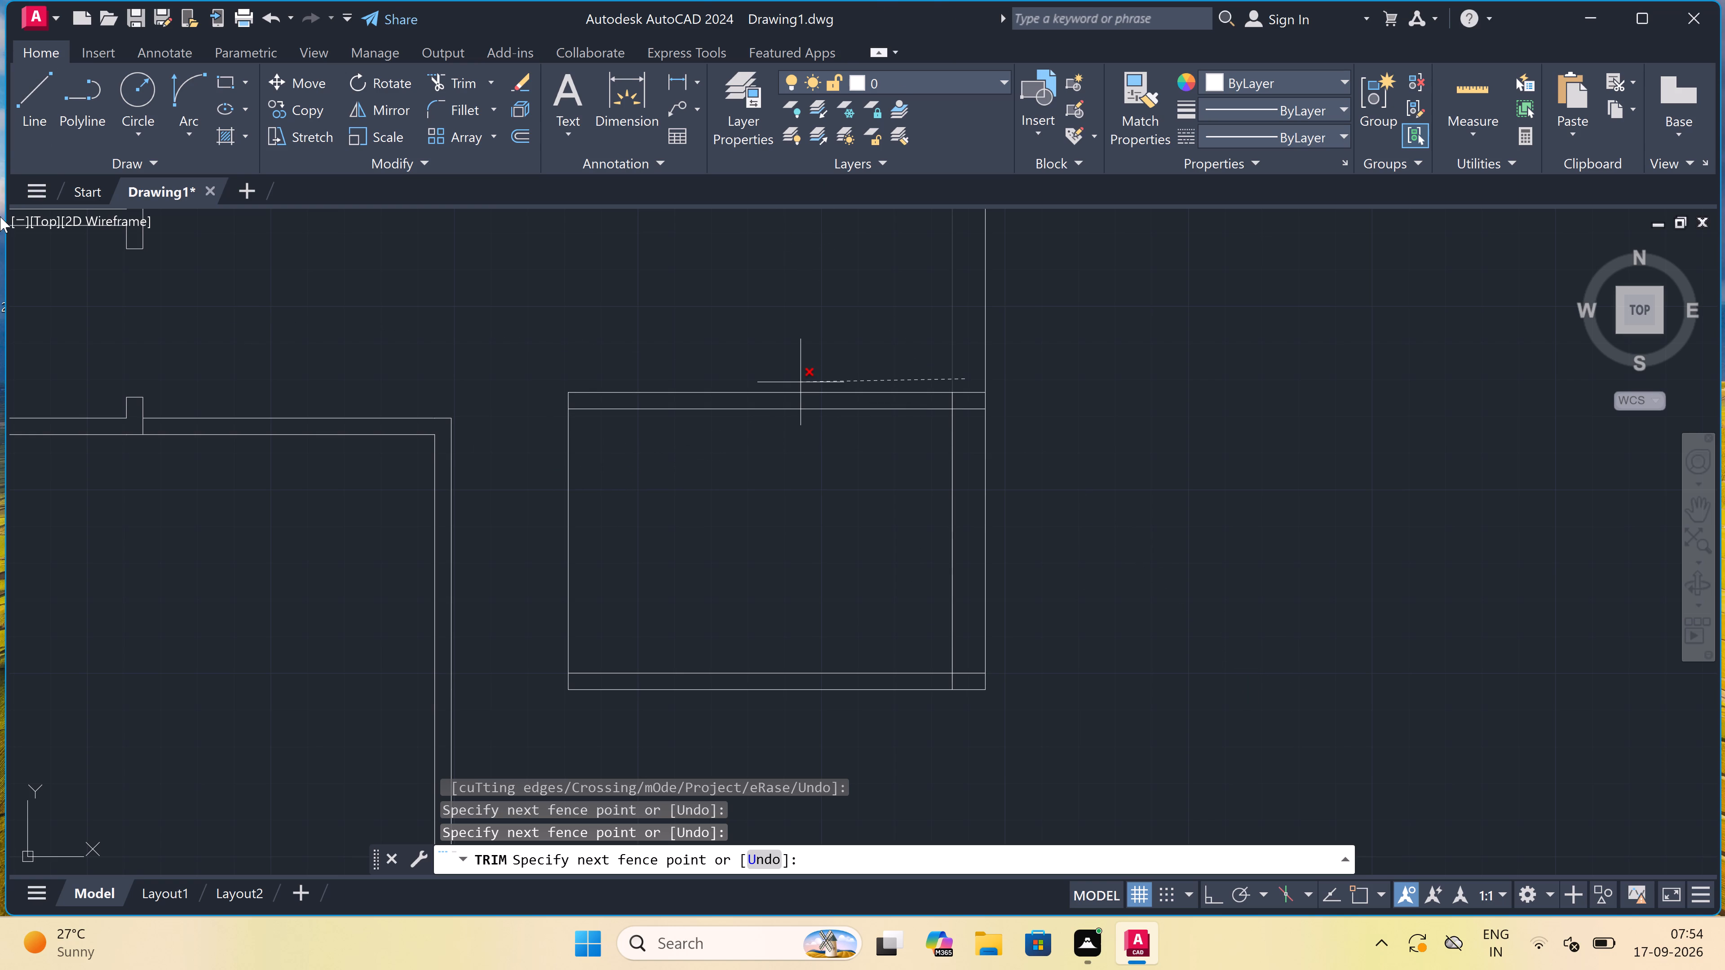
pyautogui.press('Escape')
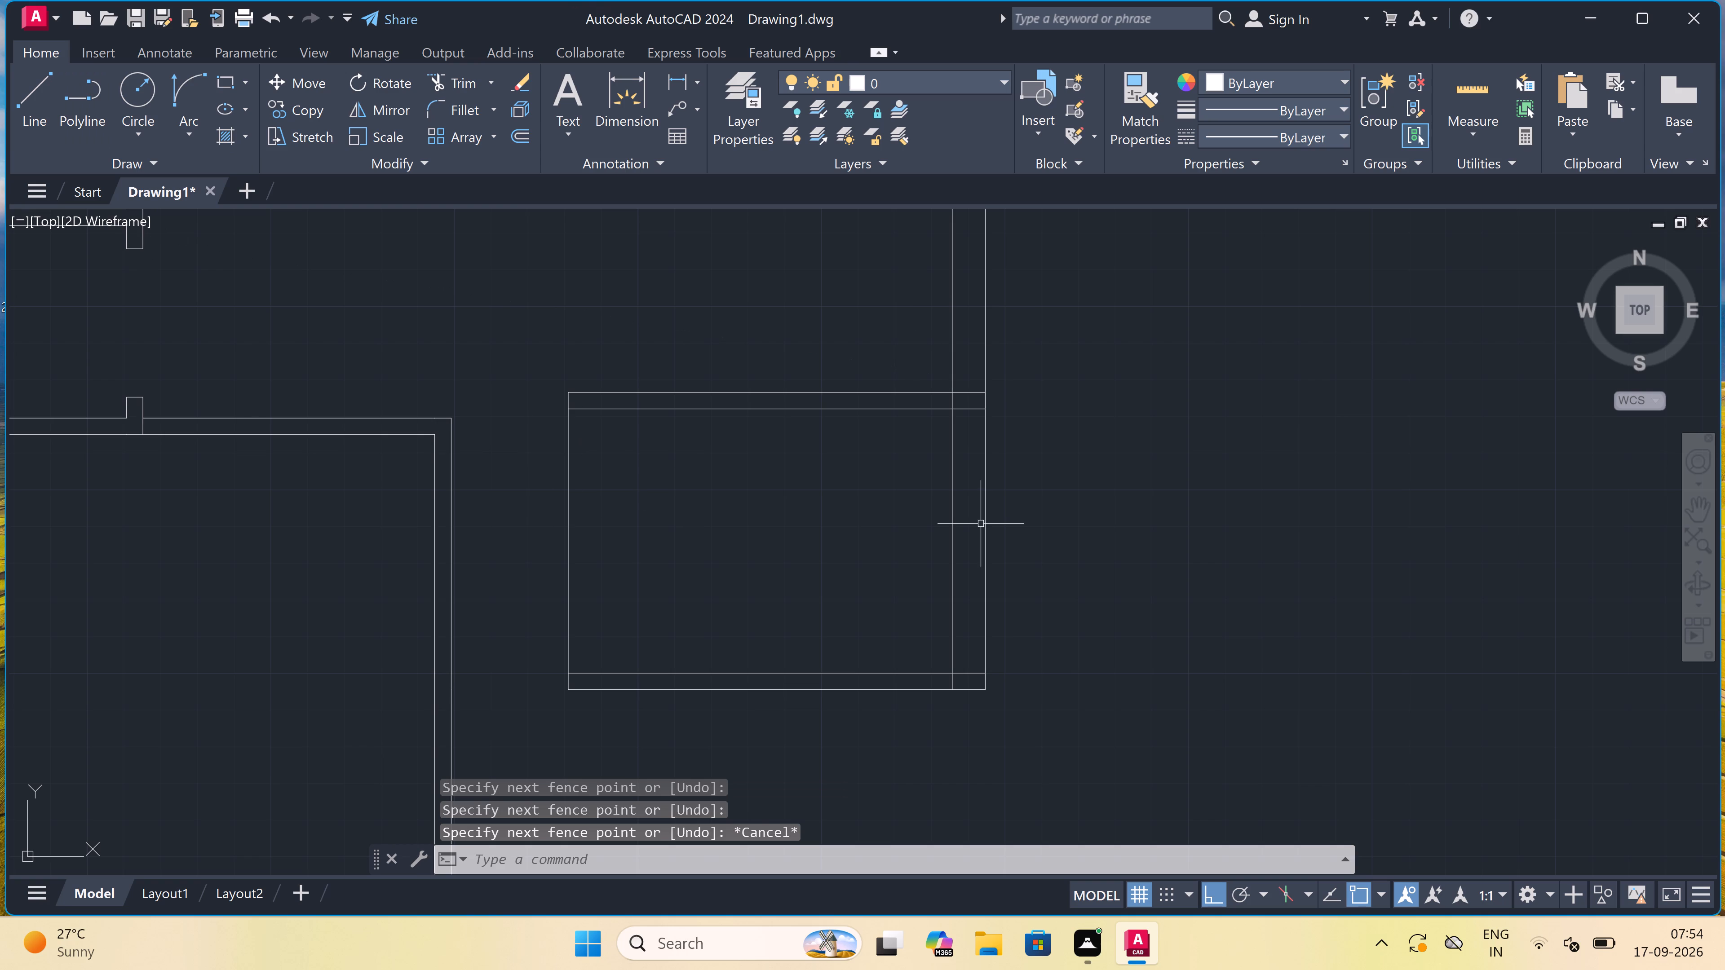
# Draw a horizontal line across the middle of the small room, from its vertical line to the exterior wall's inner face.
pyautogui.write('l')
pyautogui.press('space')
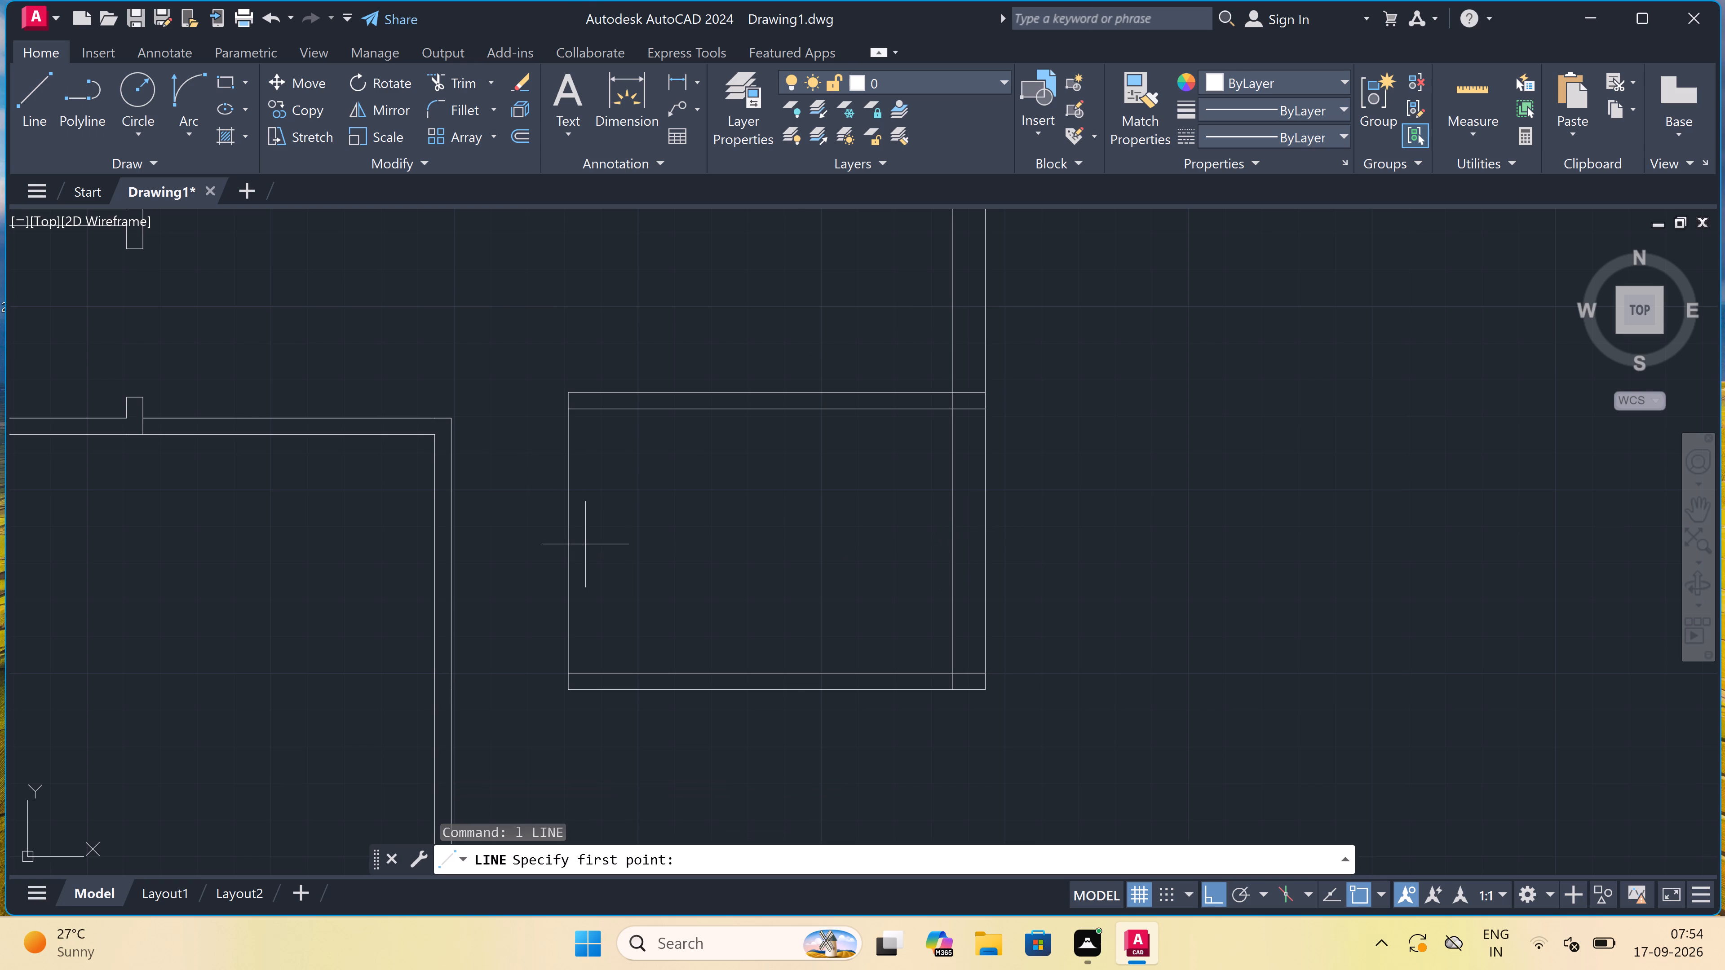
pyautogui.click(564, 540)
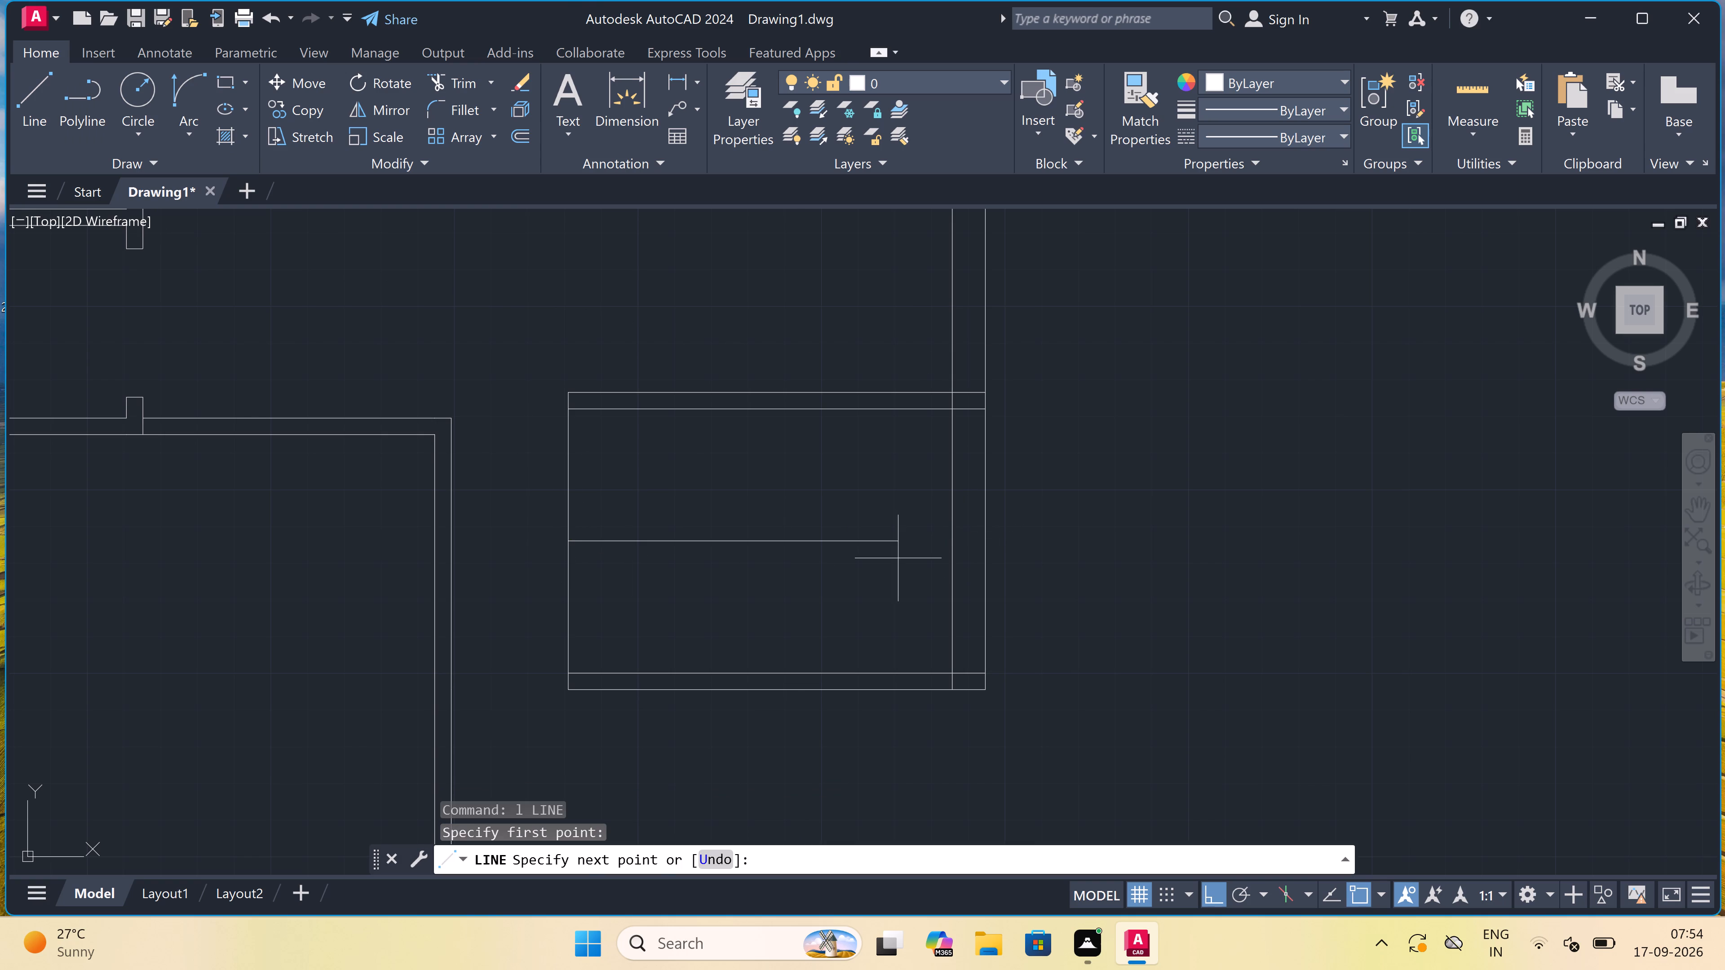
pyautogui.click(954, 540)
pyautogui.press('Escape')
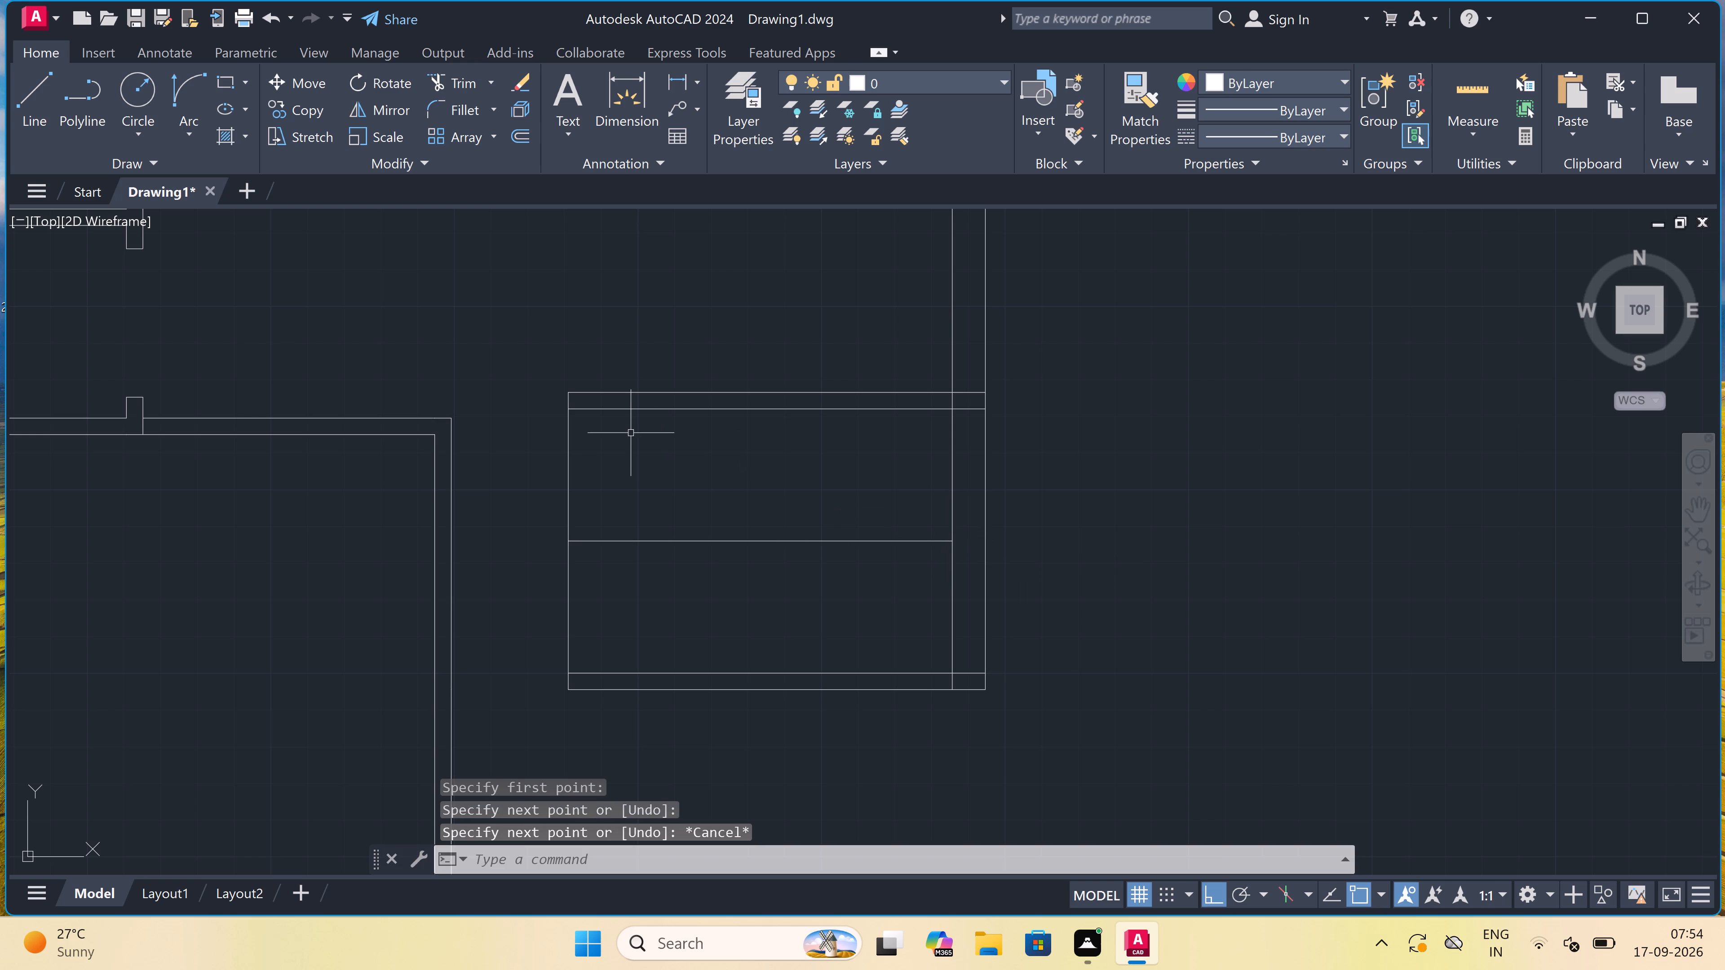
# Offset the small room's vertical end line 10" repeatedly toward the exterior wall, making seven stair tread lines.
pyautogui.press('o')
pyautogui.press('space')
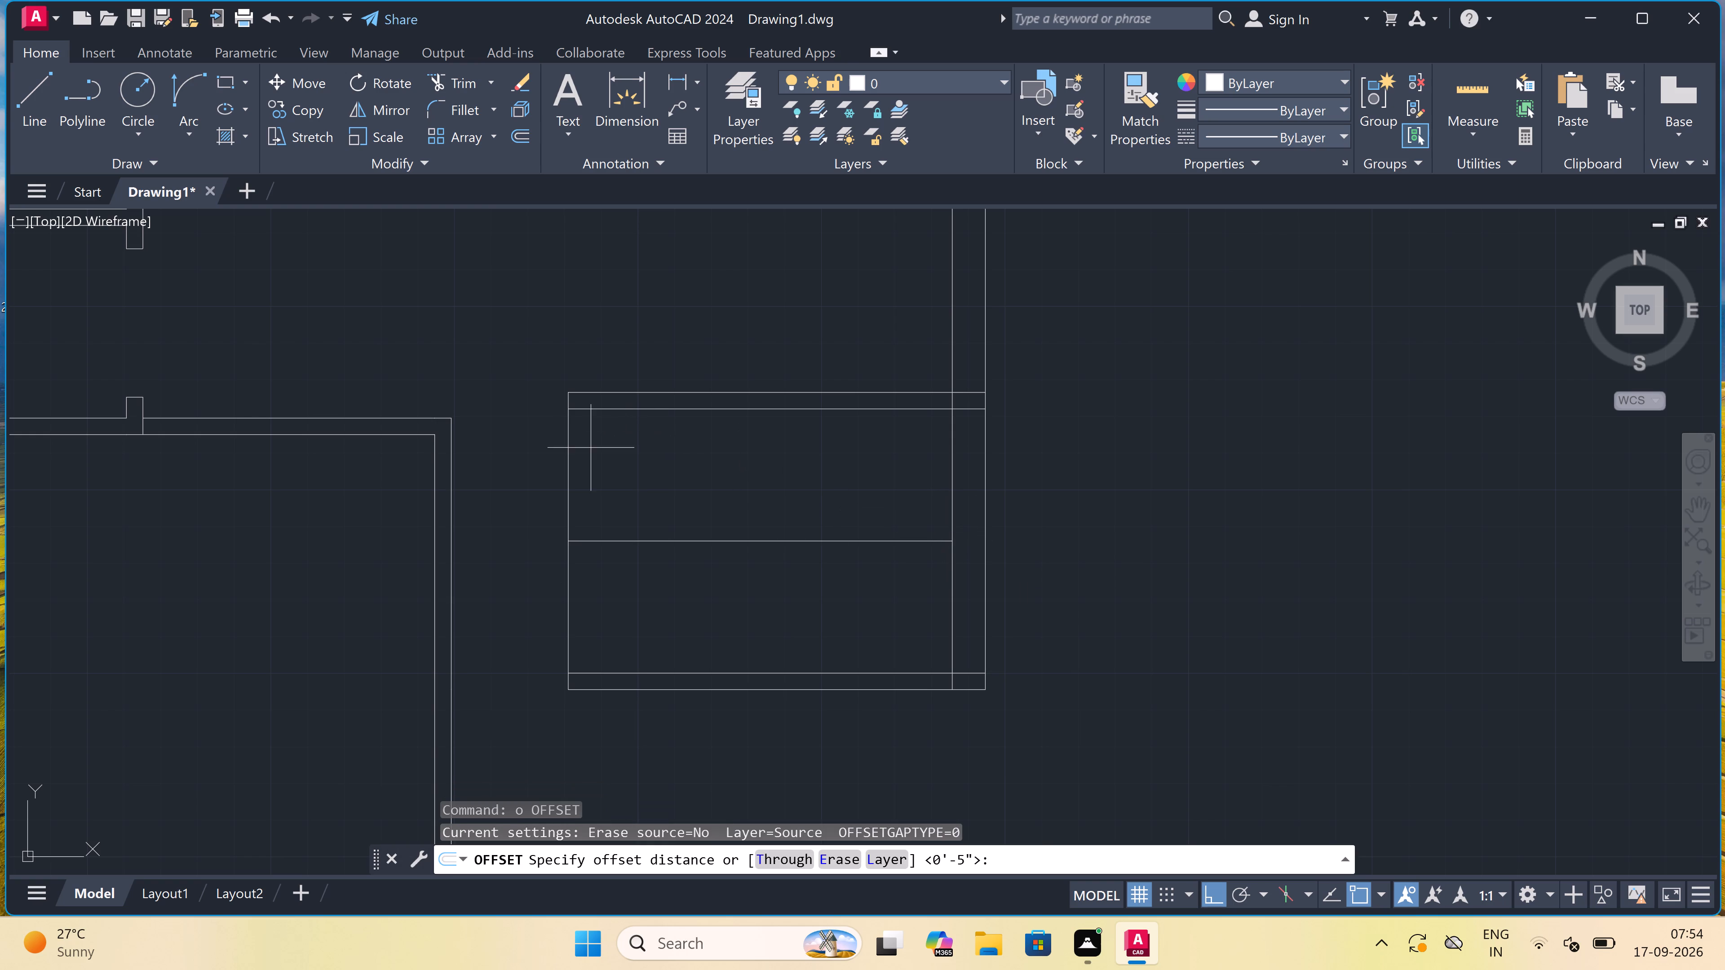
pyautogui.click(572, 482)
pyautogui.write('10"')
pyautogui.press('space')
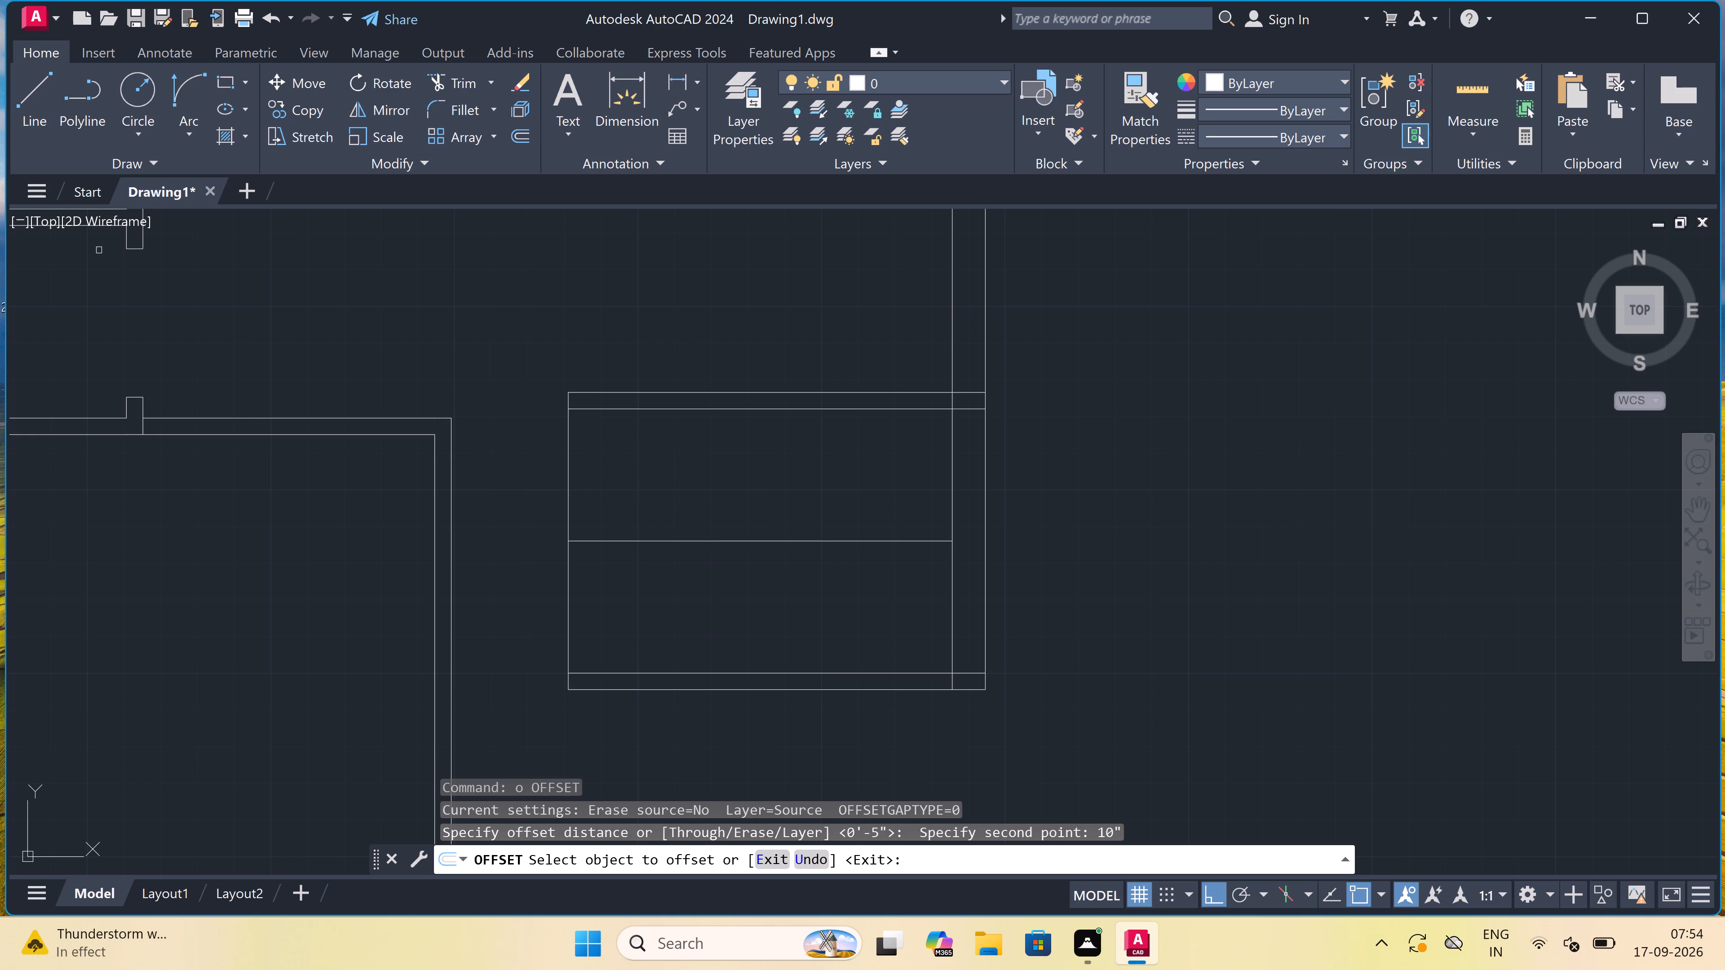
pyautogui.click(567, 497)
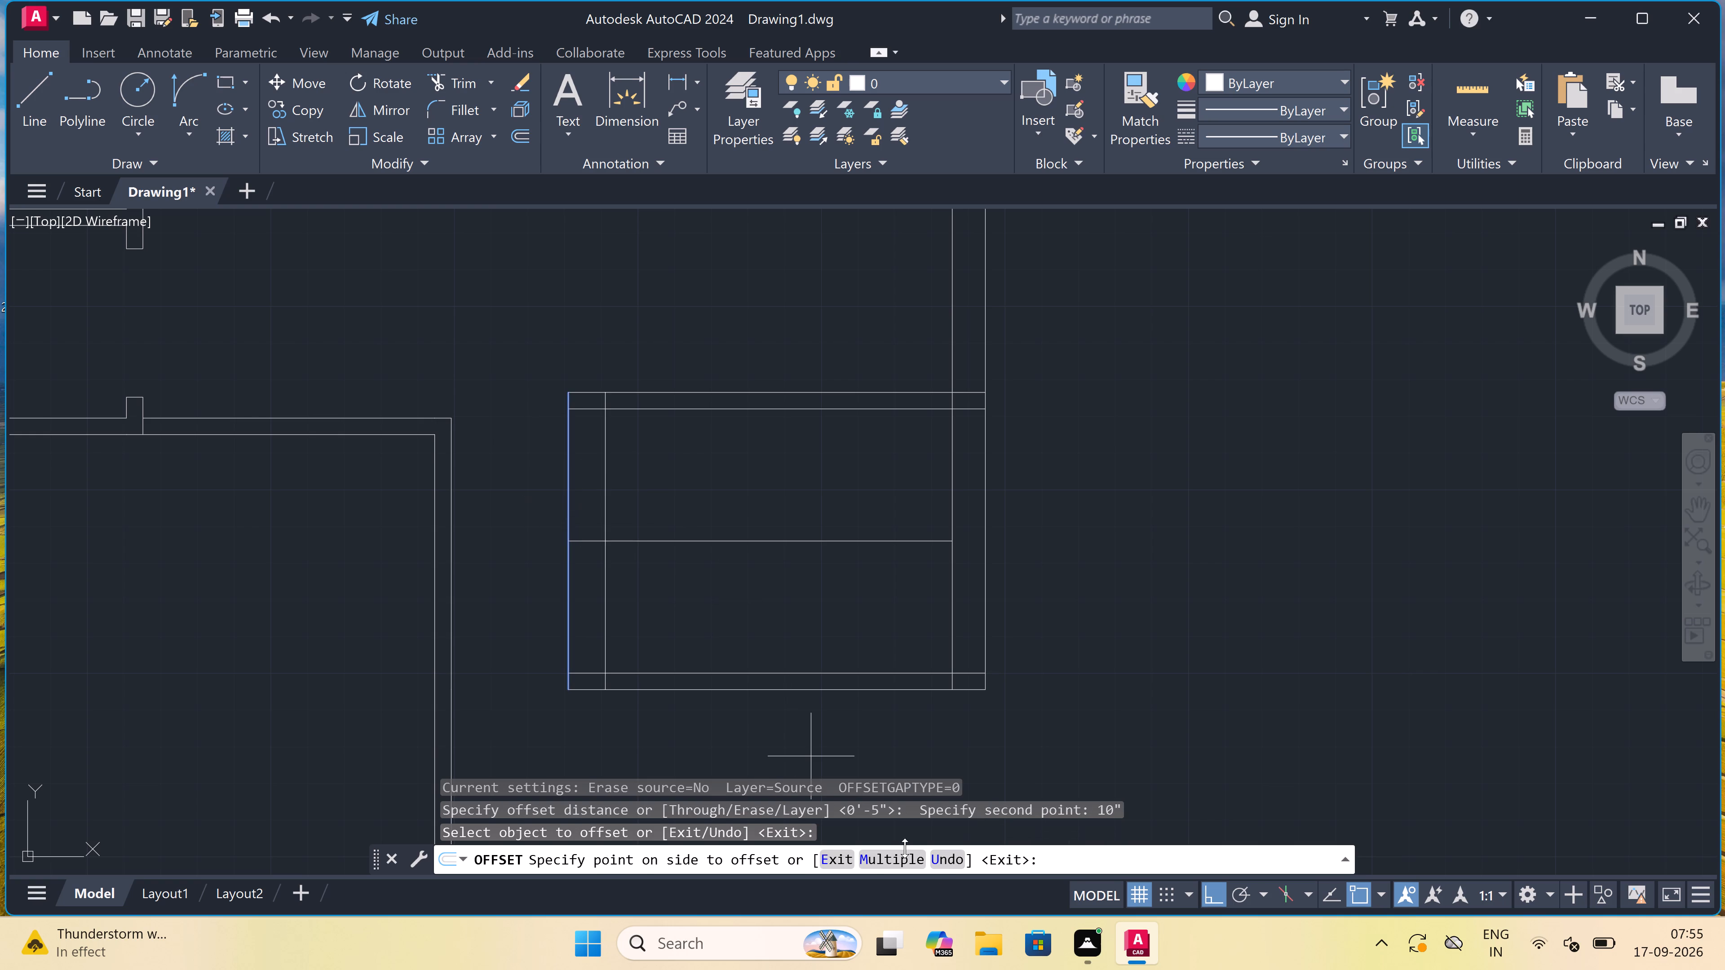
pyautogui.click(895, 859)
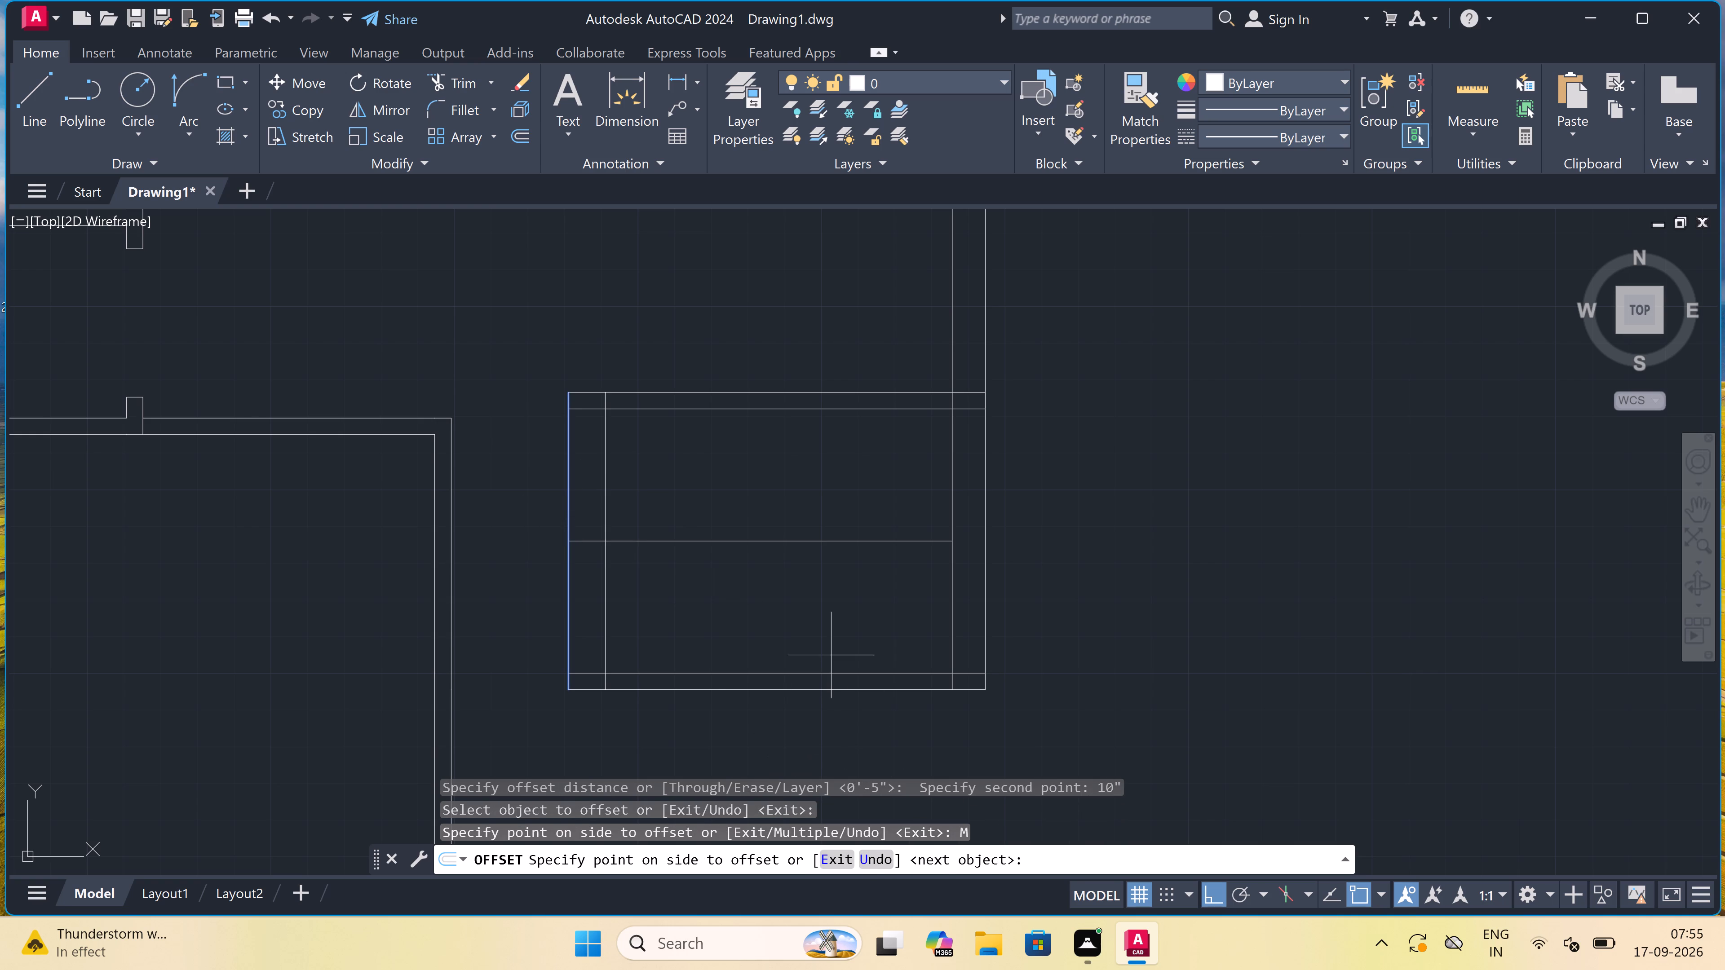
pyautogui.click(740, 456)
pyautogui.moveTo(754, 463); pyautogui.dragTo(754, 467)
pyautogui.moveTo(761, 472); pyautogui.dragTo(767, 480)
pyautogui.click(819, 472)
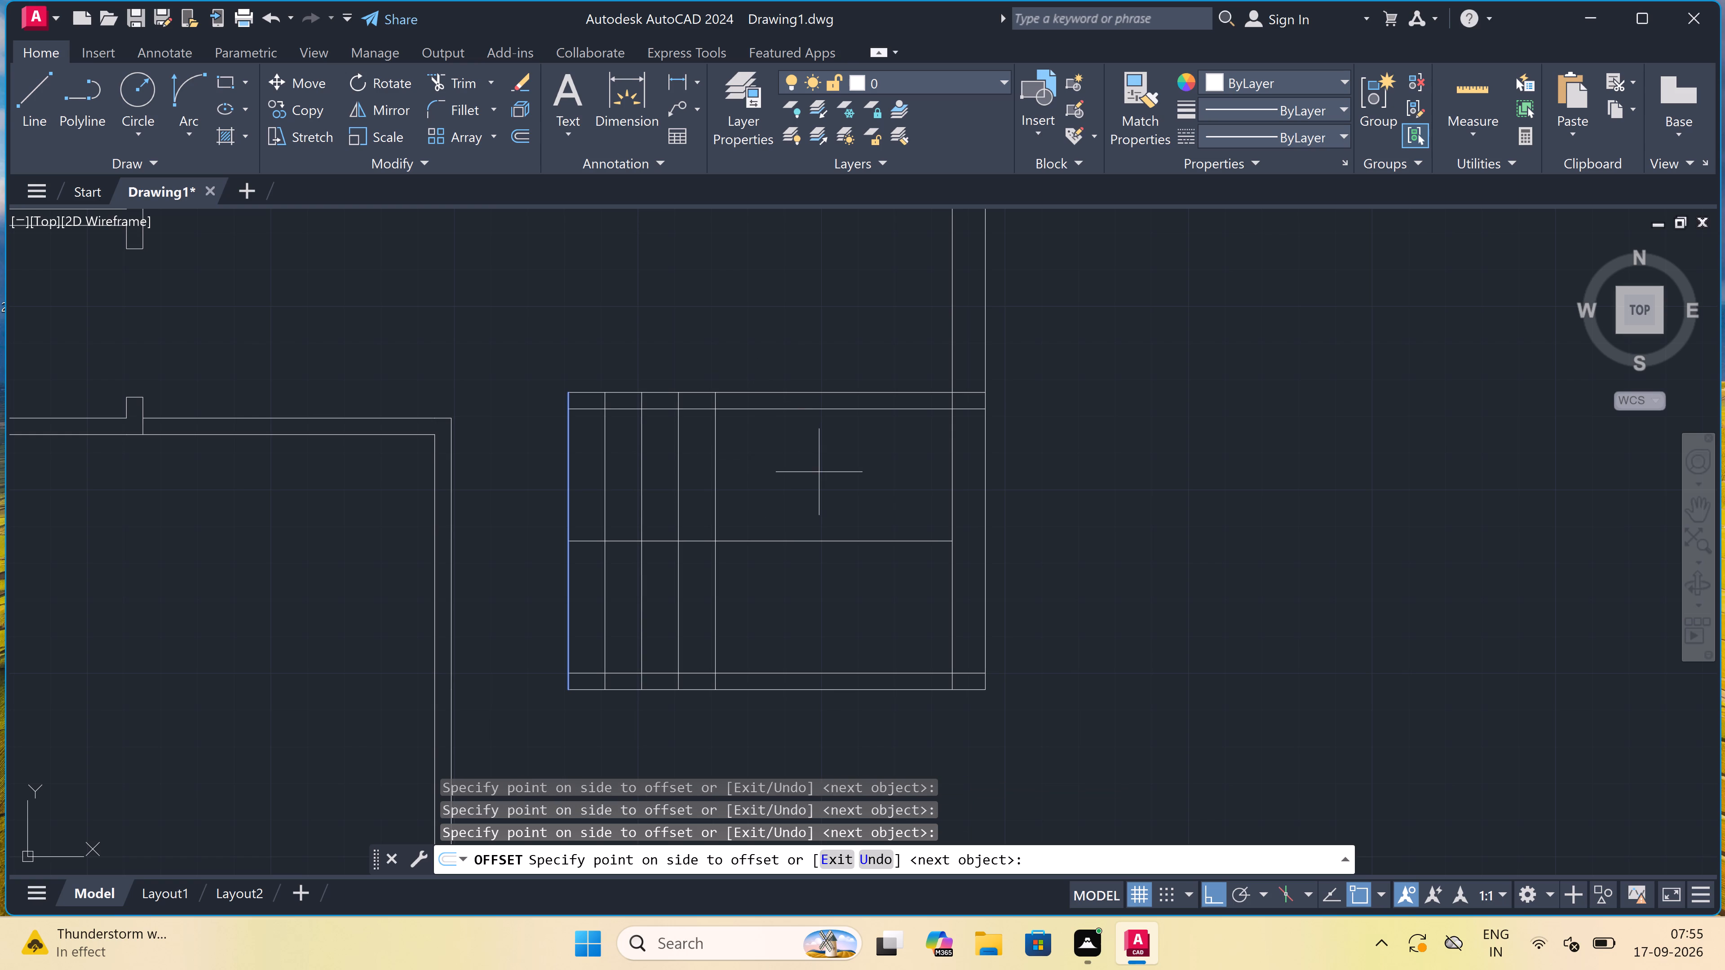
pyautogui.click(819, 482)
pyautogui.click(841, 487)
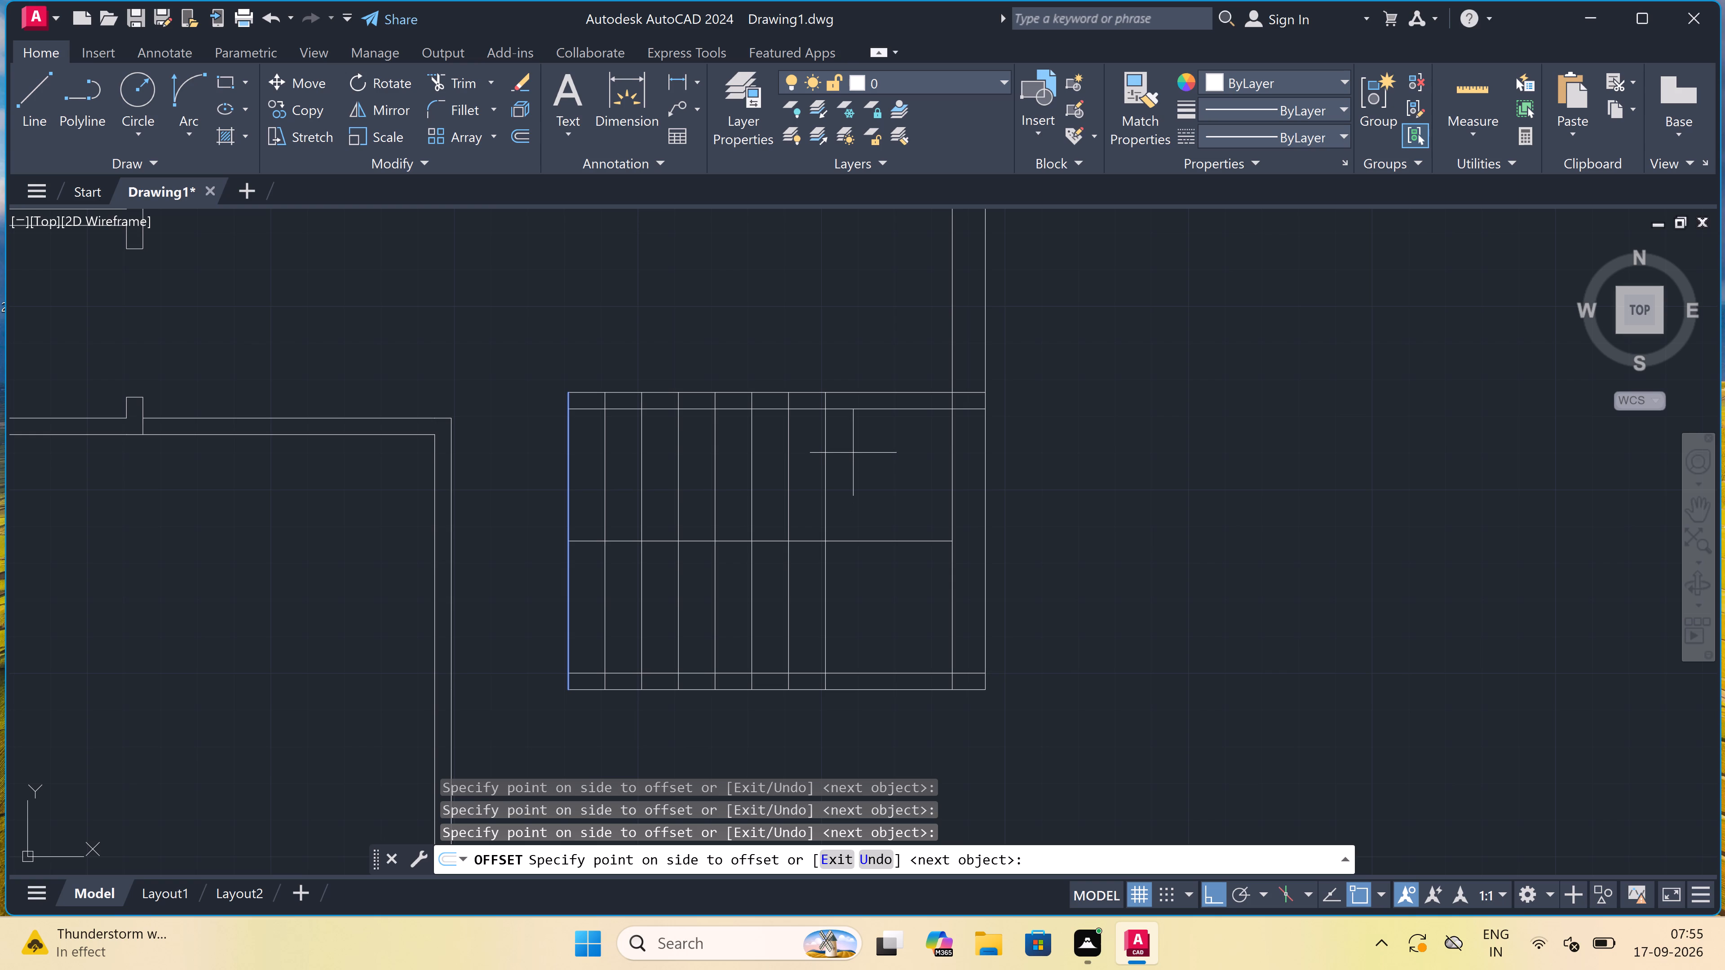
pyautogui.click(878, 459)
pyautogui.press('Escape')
# Erase the seven tread lines, the horizontal middle line and the vertical end line in the small room.
pyautogui.moveTo(877, 457); pyautogui.dragTo(869, 470)
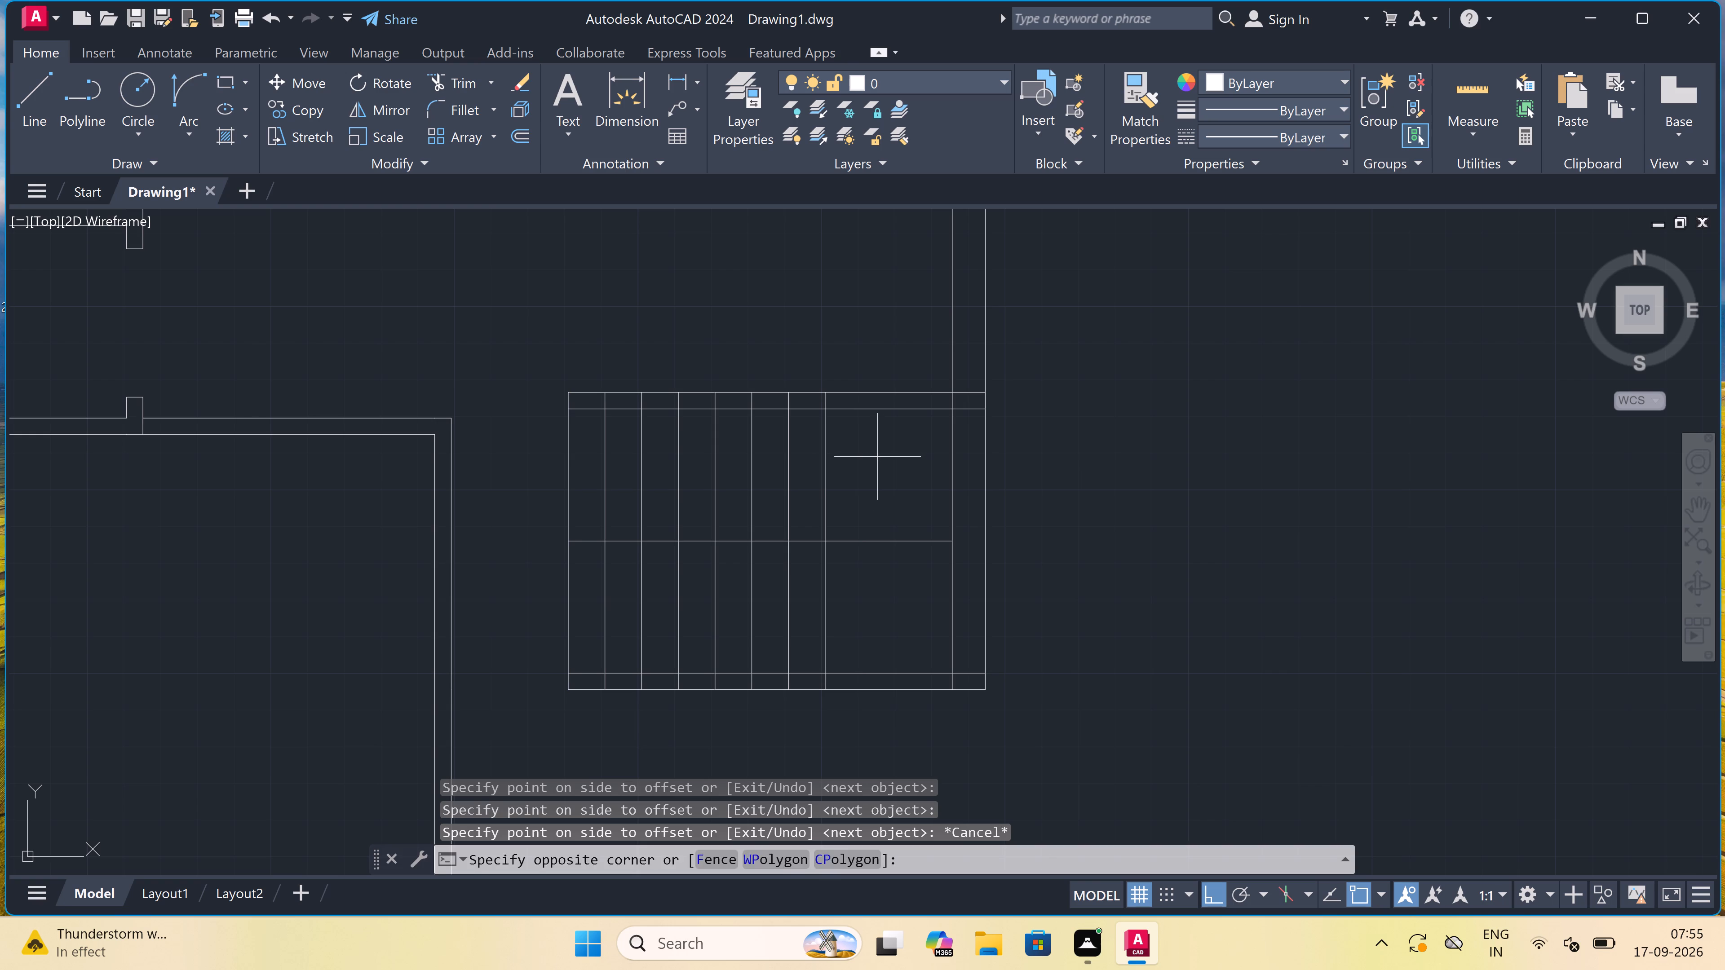
pyautogui.moveTo(845, 489); pyautogui.dragTo(842, 496)
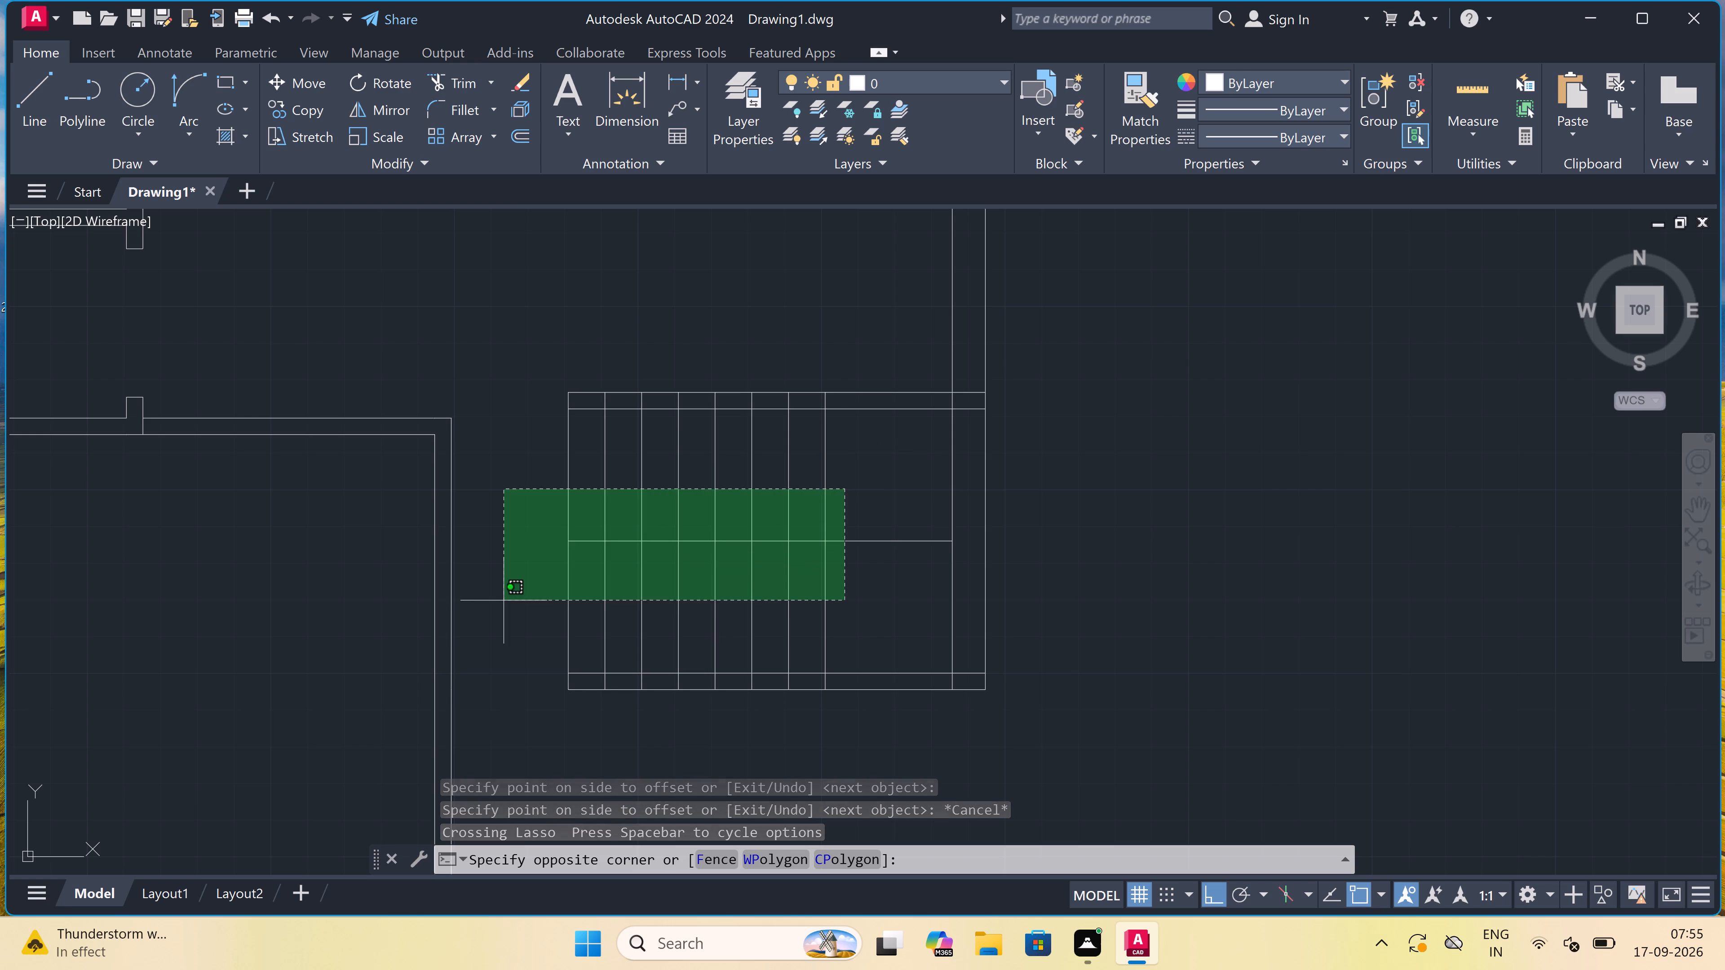
pyautogui.click(504, 600)
pyautogui.press('Delete')
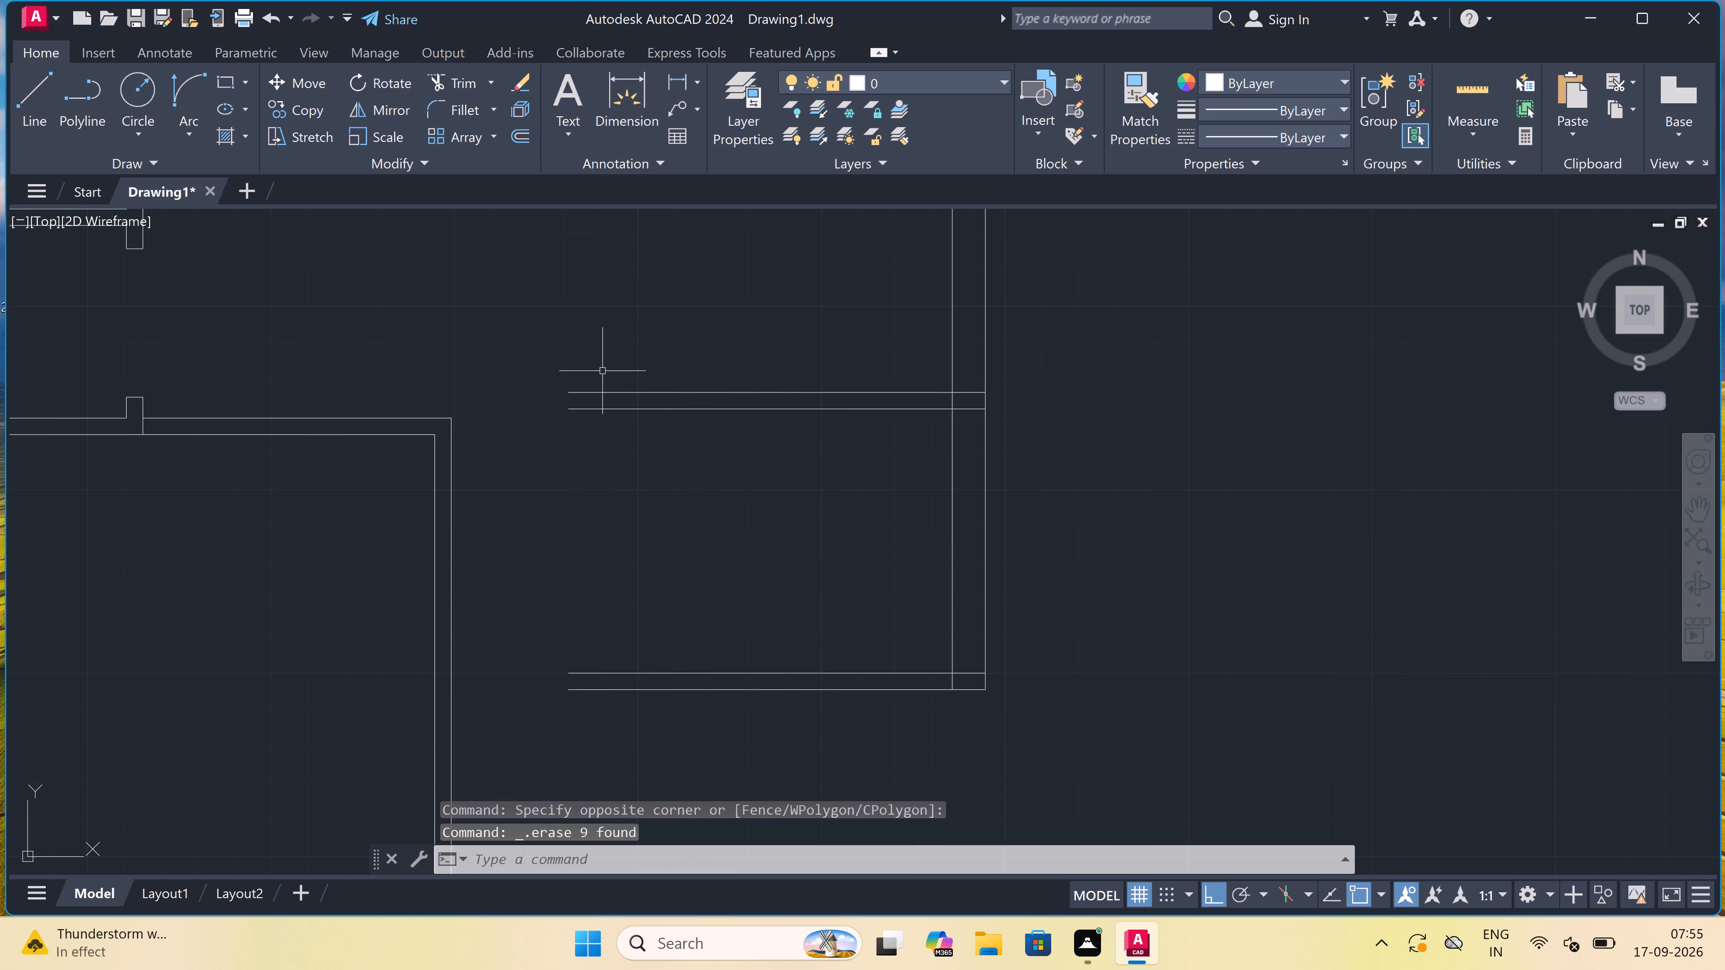
pyautogui.press('space')
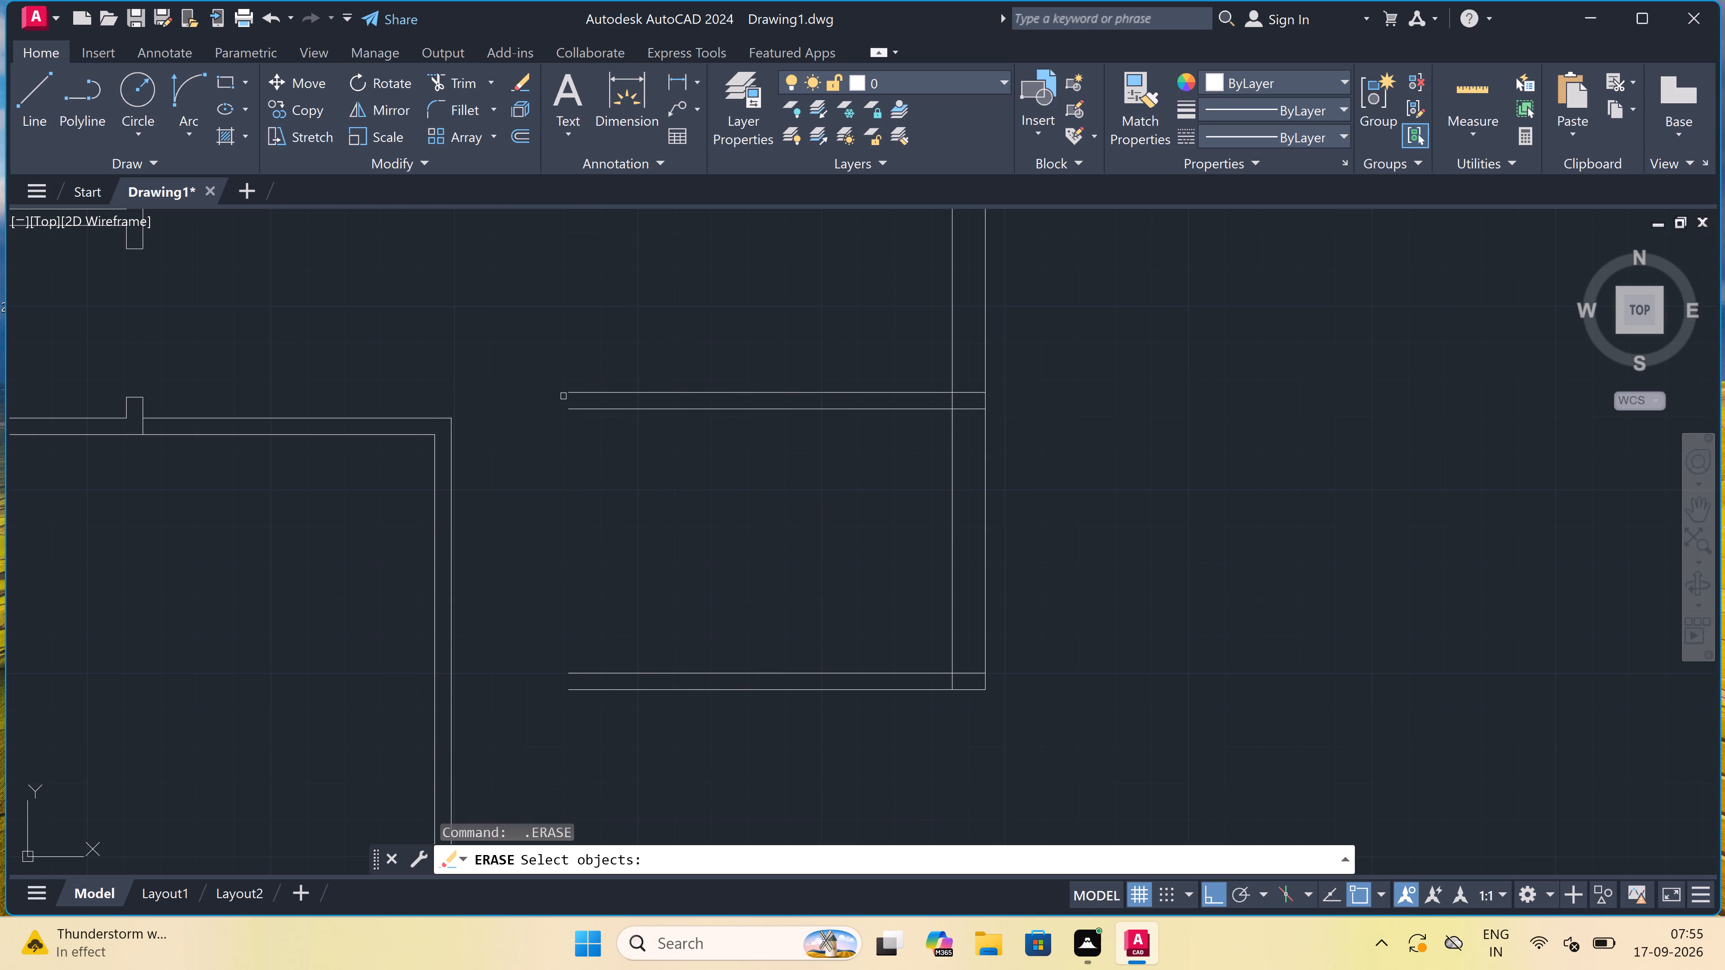
pyautogui.press('Escape')
# Draw a short vertical line closing the open end of the small room's upper wall.
pyautogui.press('l')
pyautogui.press('space')
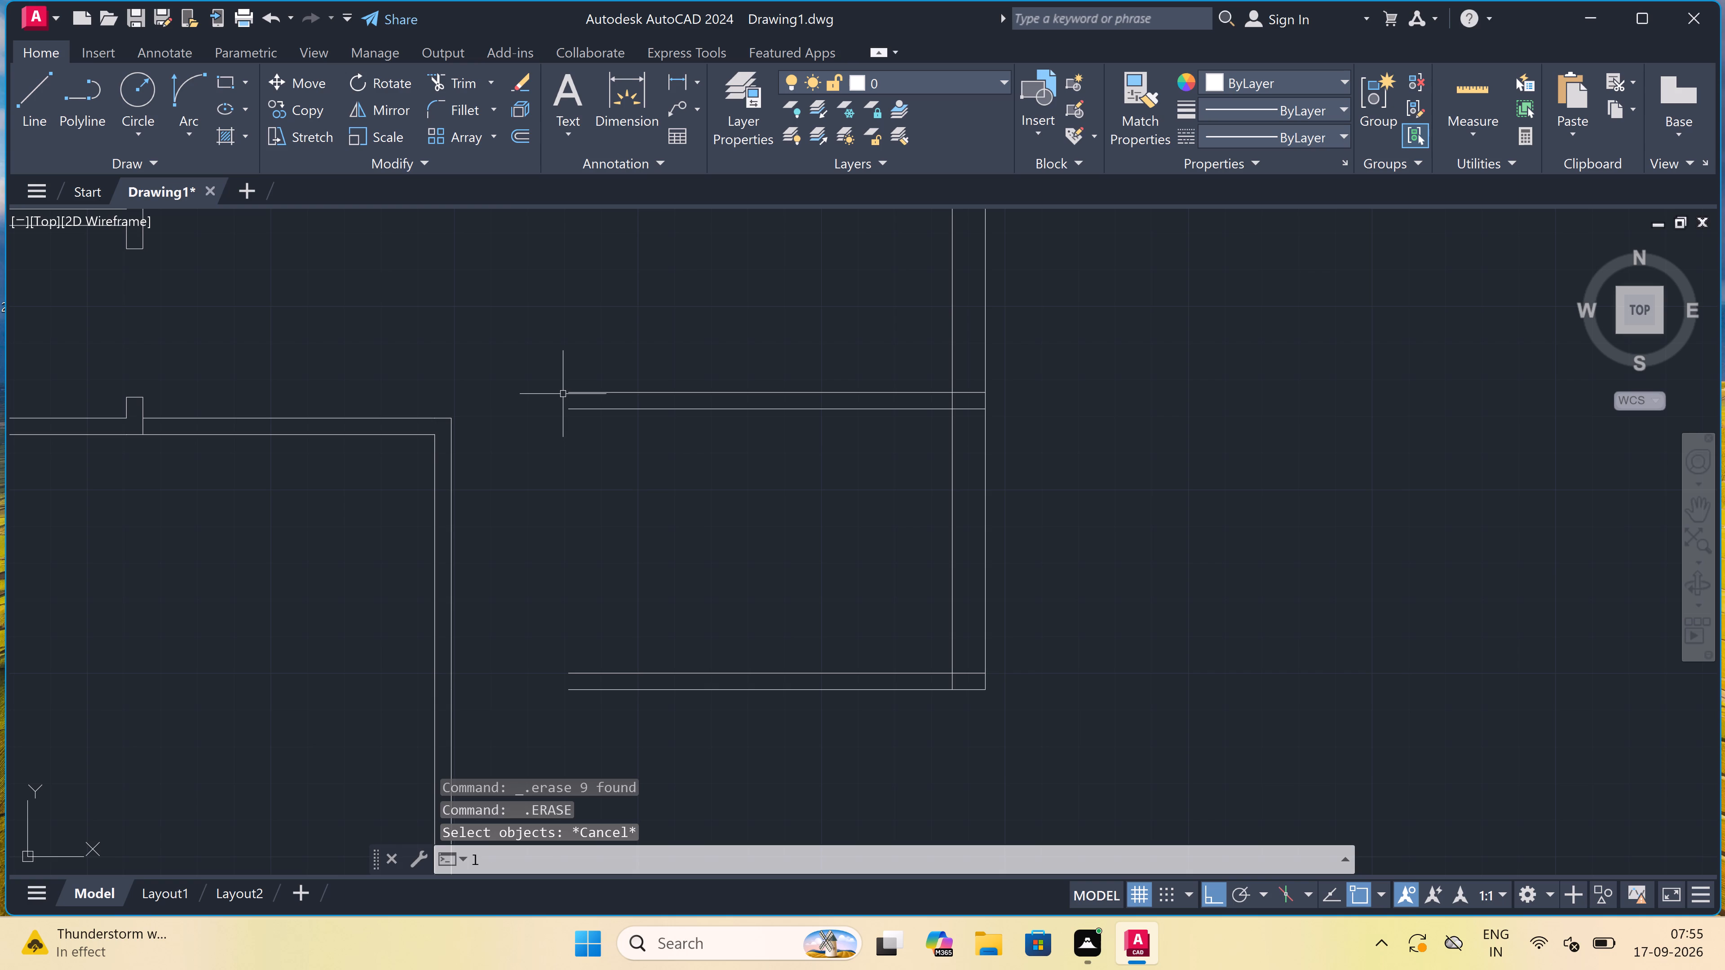
pyautogui.click(567, 391)
pyautogui.click(568, 410)
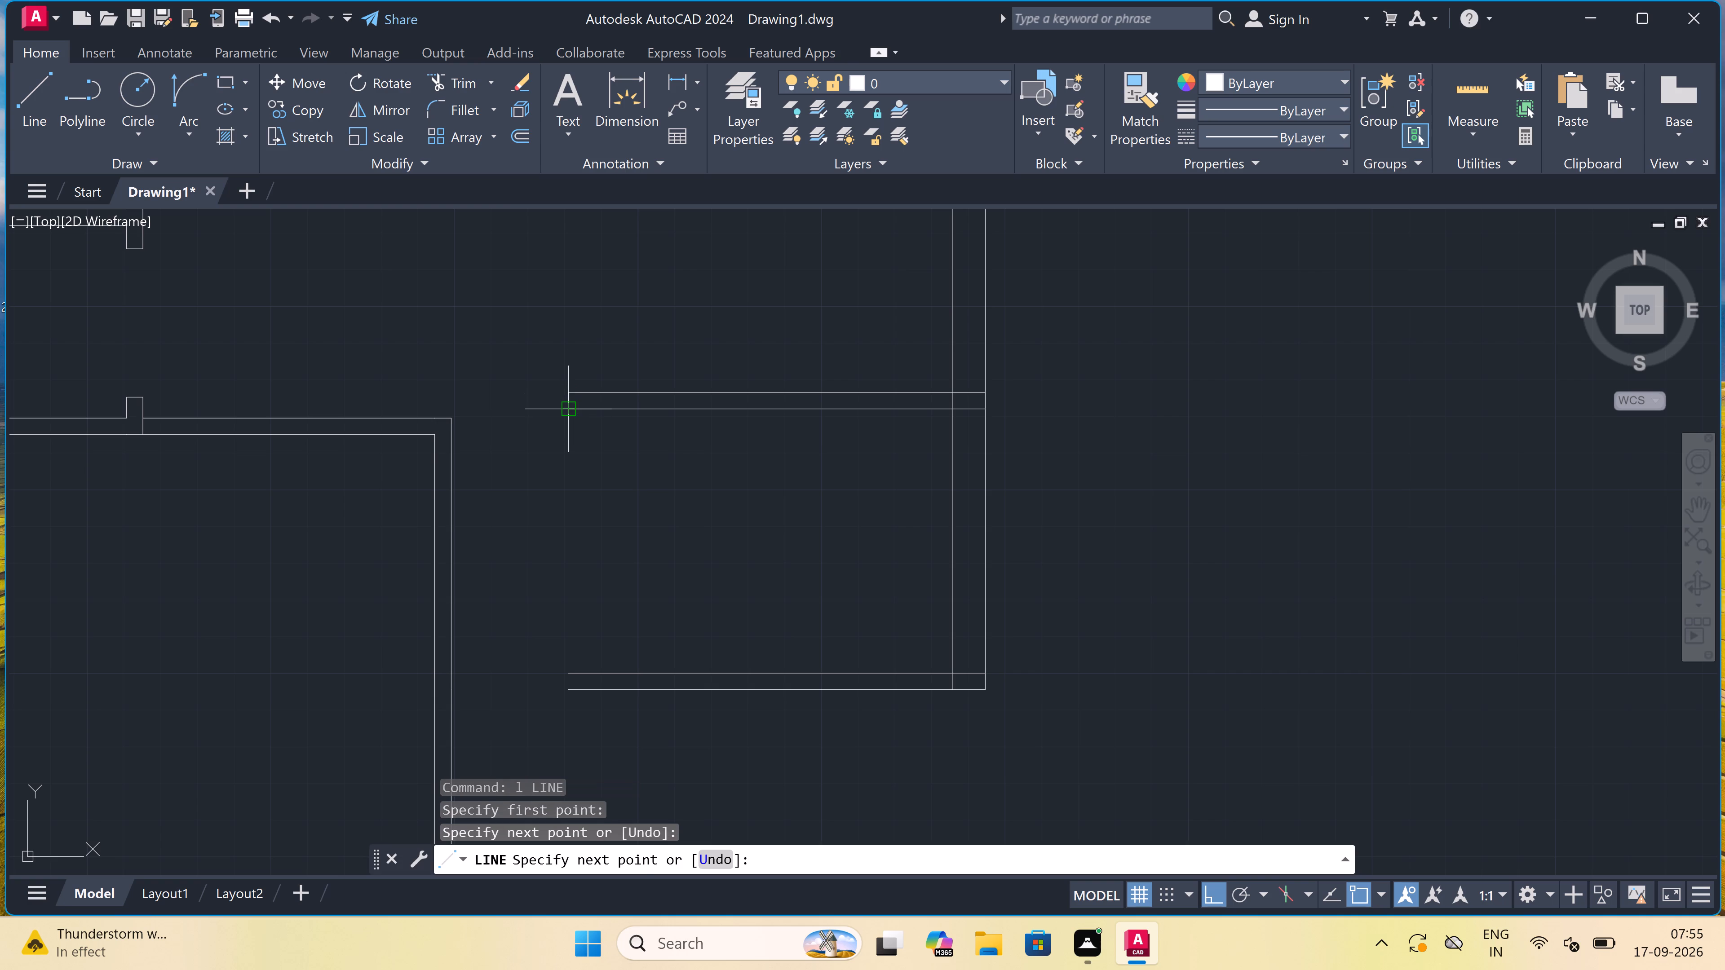
# Draw a short vertical line closing the open end of the small room's lower wall.
pyautogui.press('Escape')
pyautogui.press('Escape')
pyautogui.press('space')
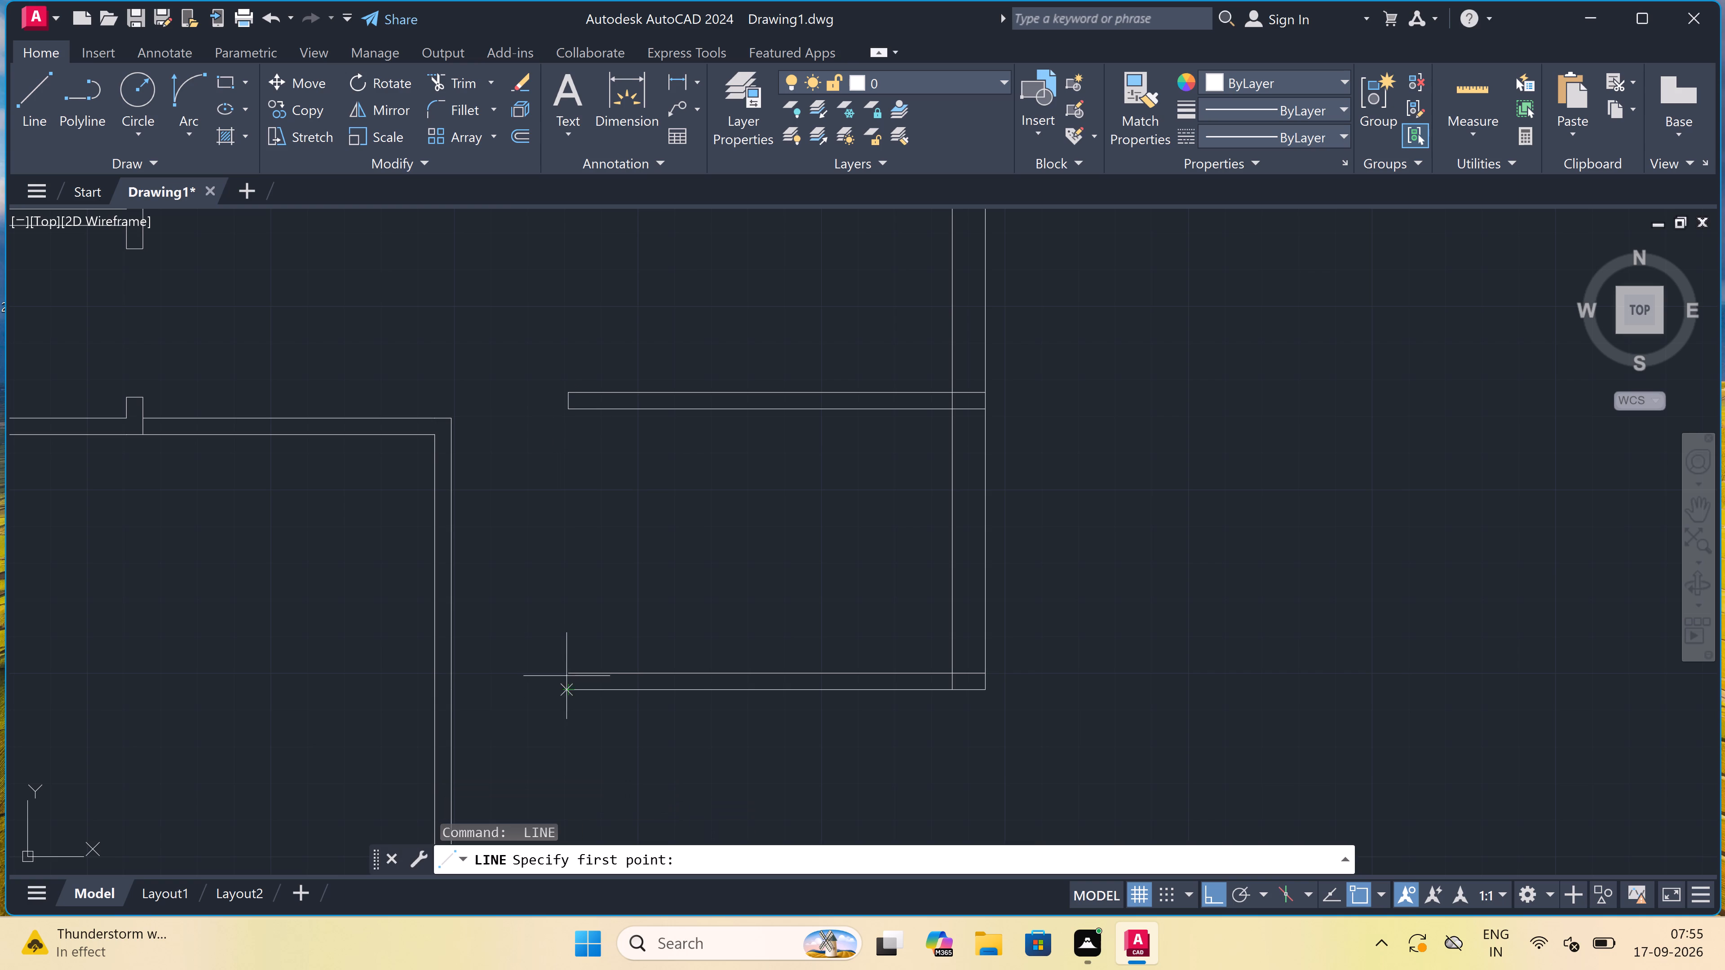
pyautogui.doubleClick(563, 692)
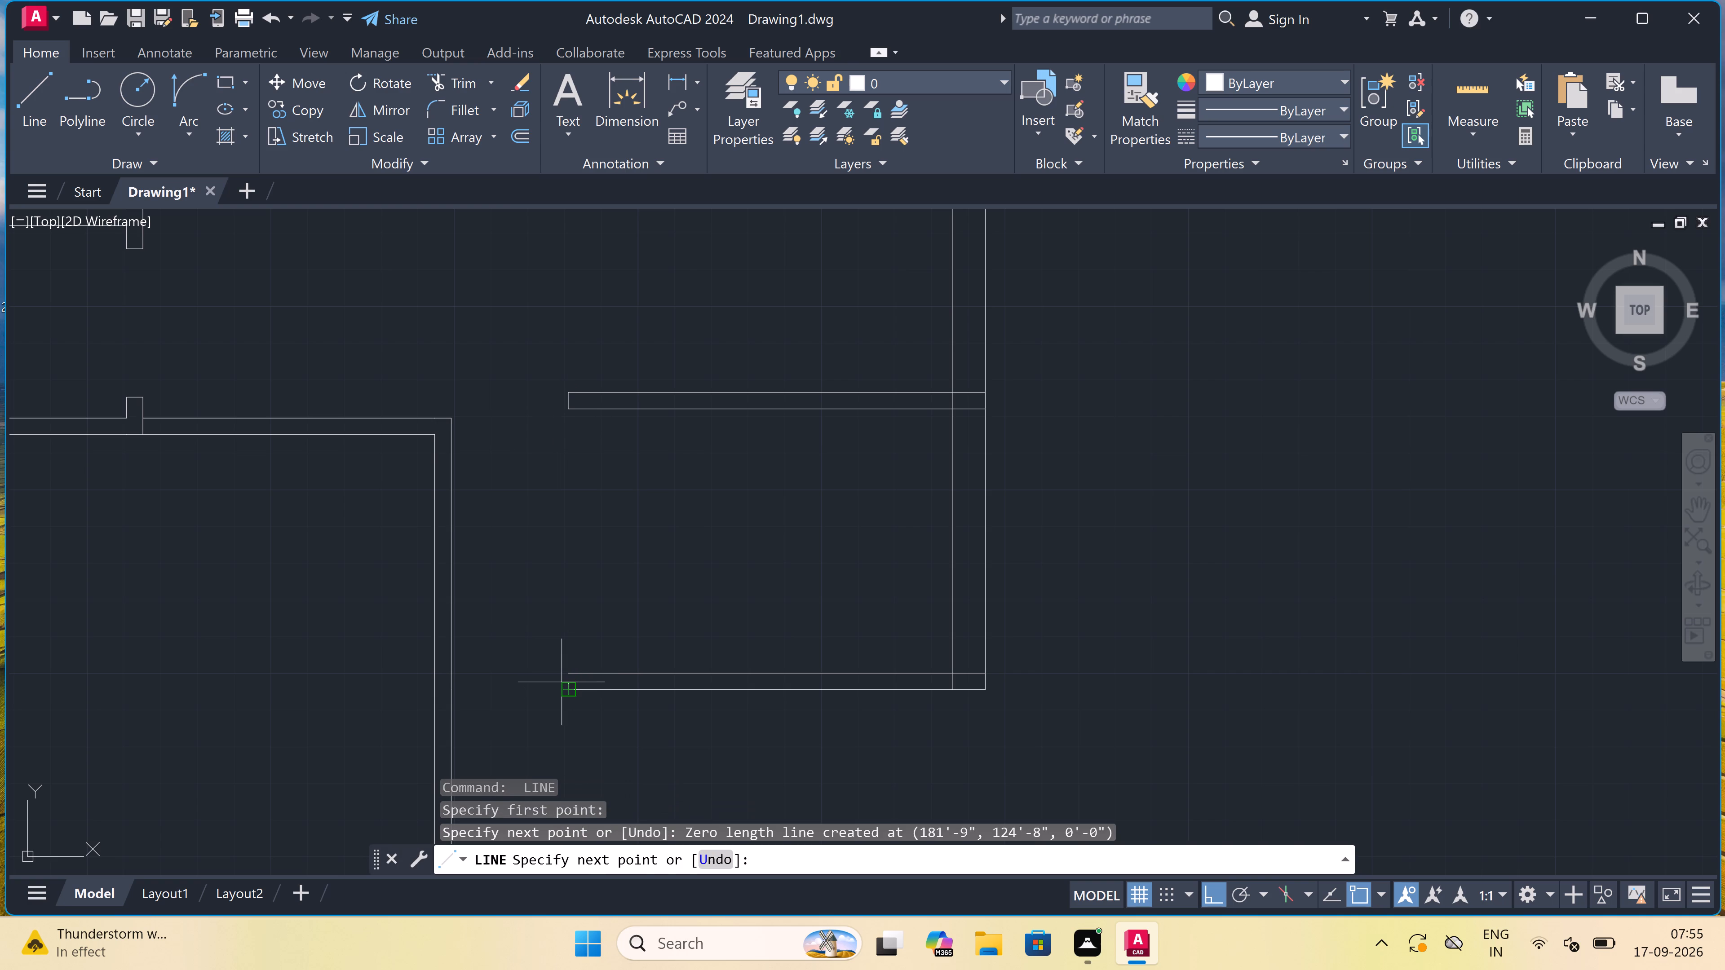
pyautogui.doubleClick(563, 680)
pyautogui.press('Escape')
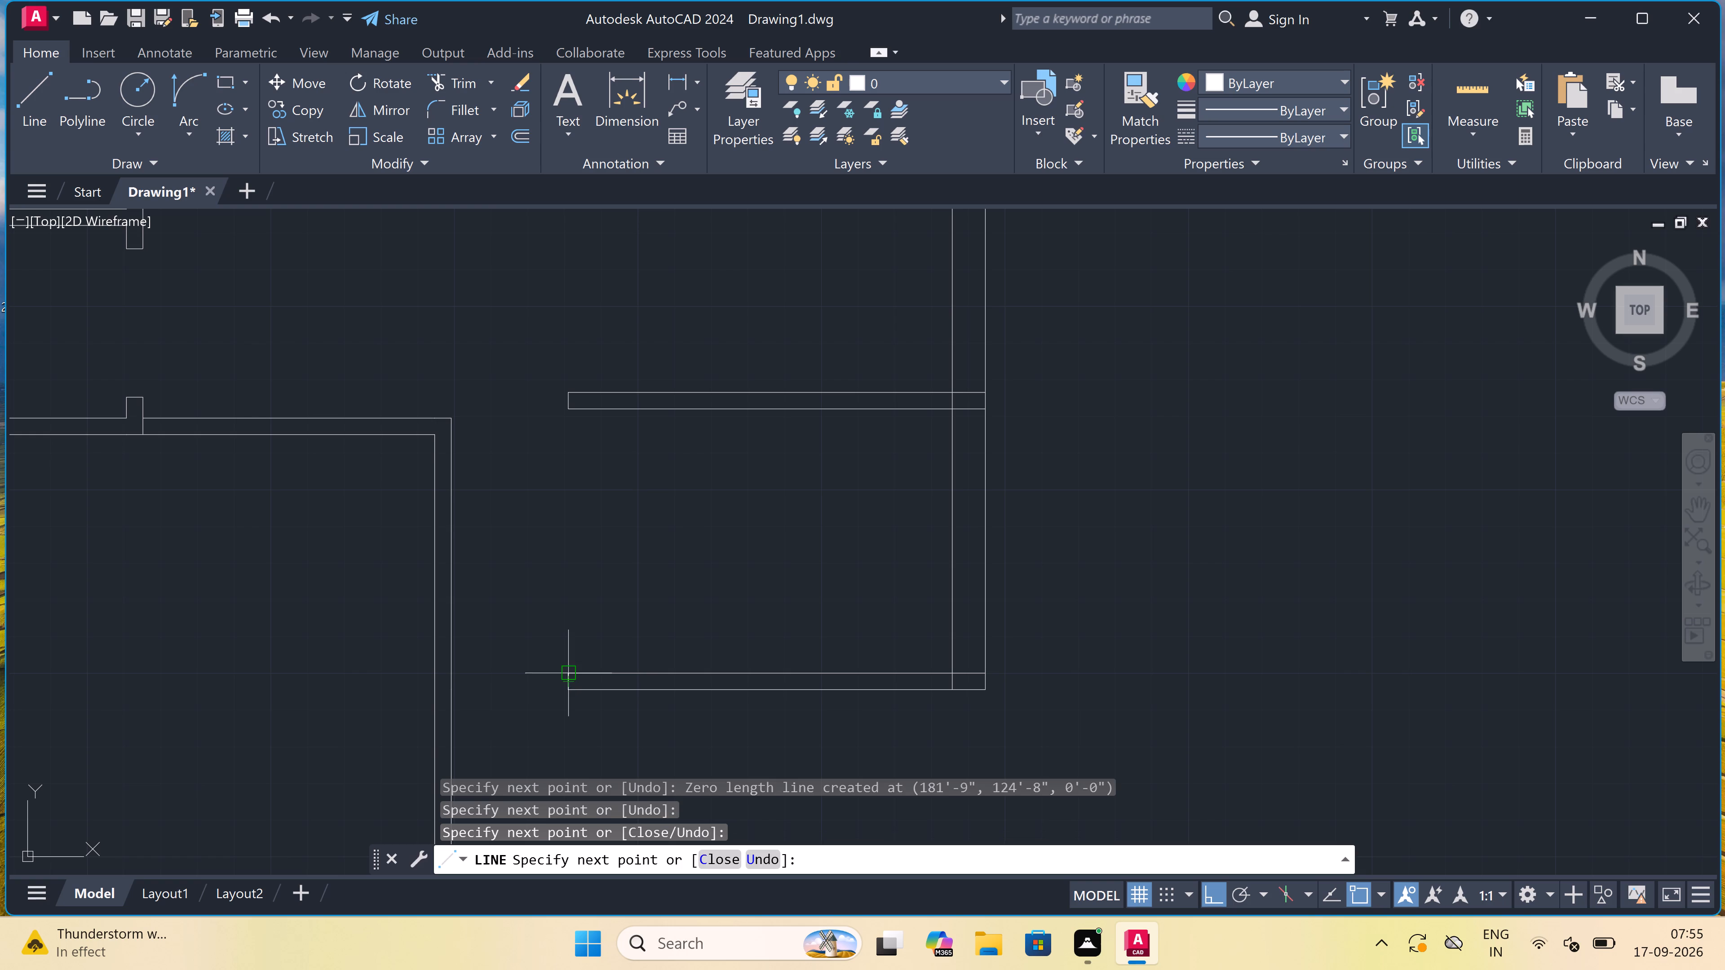
# Create a new layer named line 1 and set its color to index 253.
pyautogui.click(741, 82)
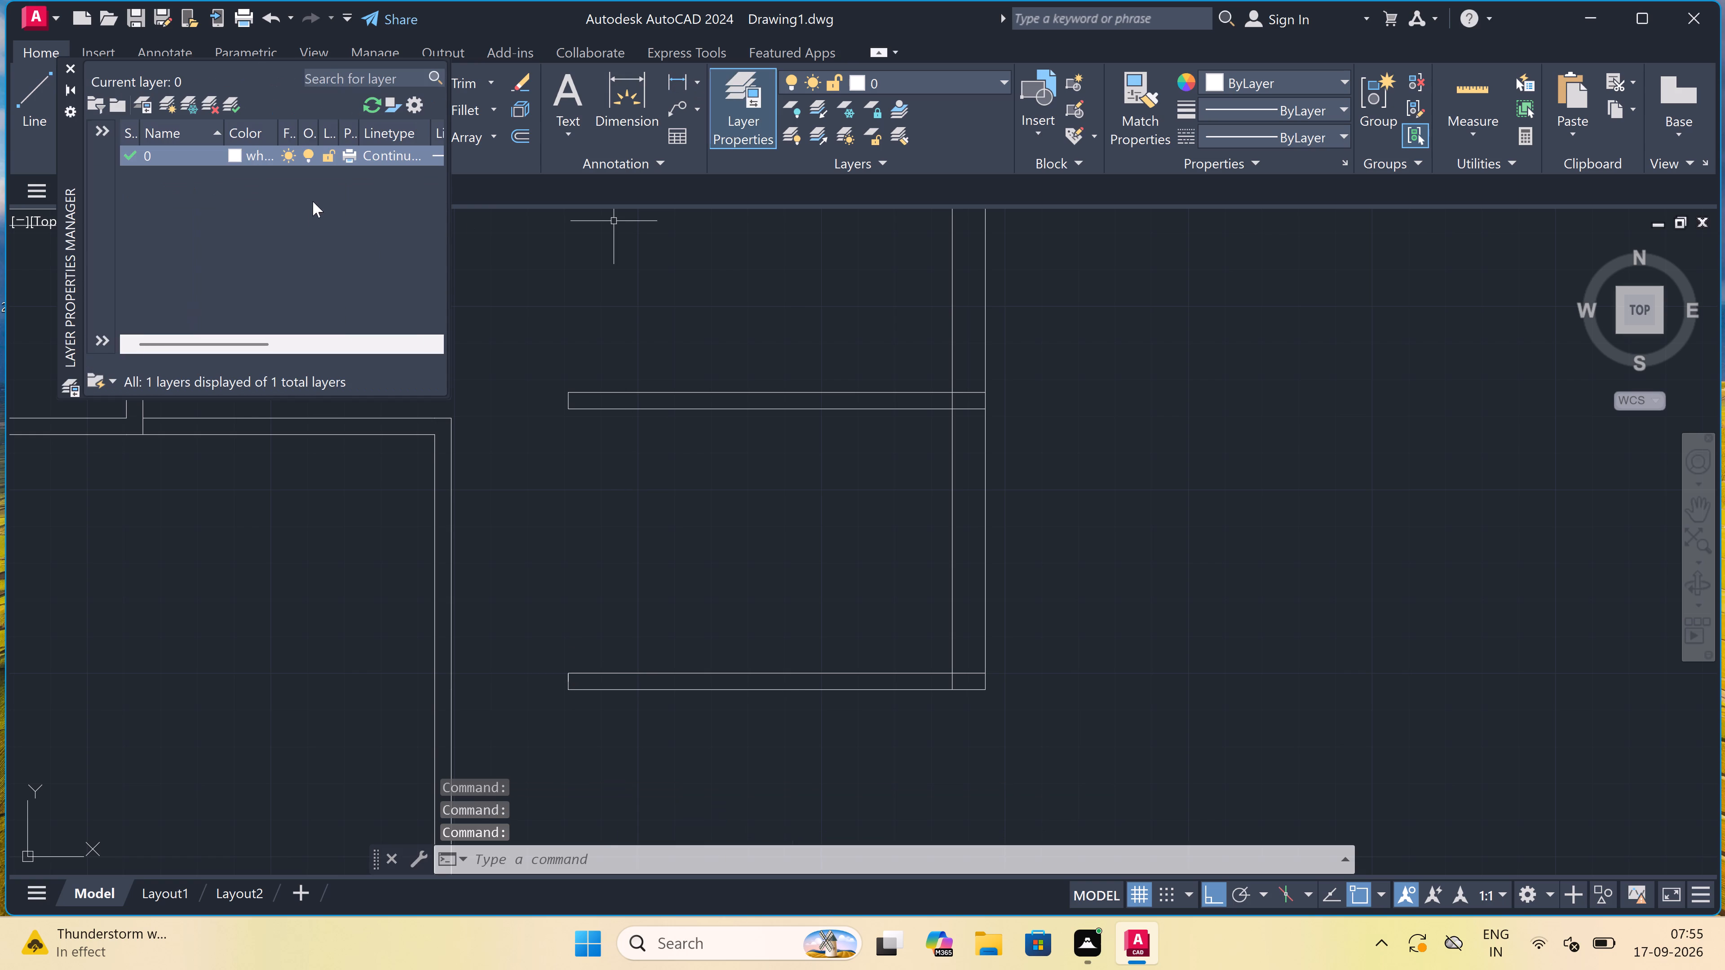
pyautogui.rightClick(265, 203)
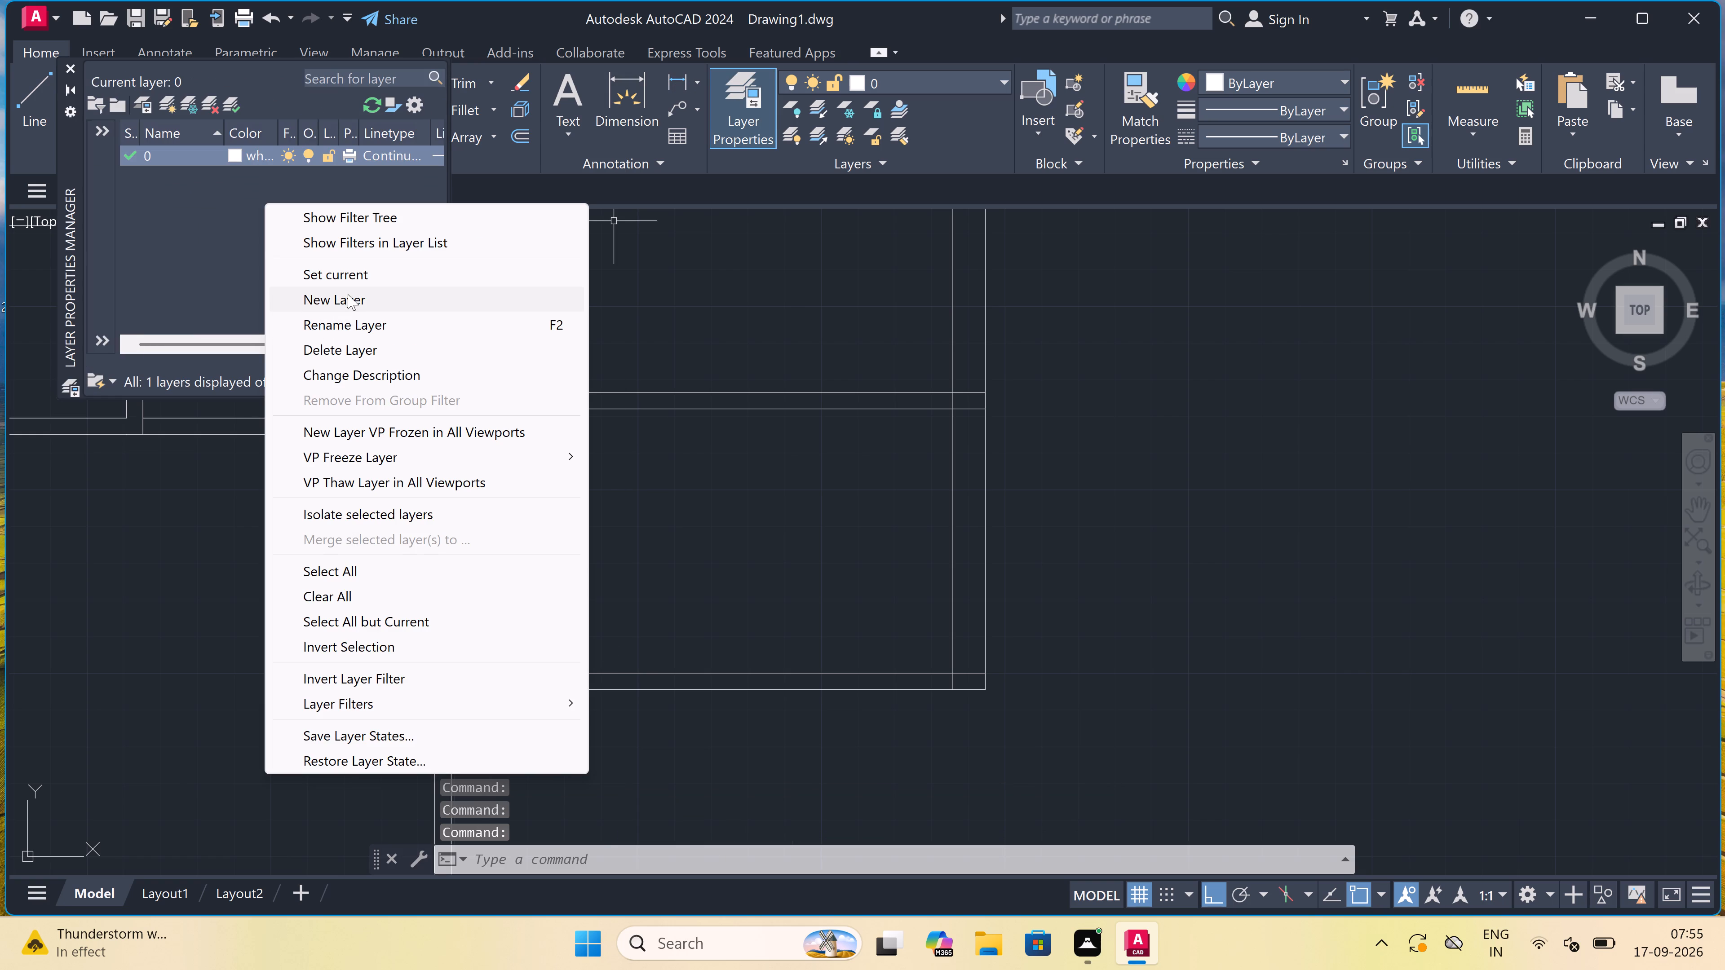
pyautogui.click(348, 294)
pyautogui.press('BackSpace')
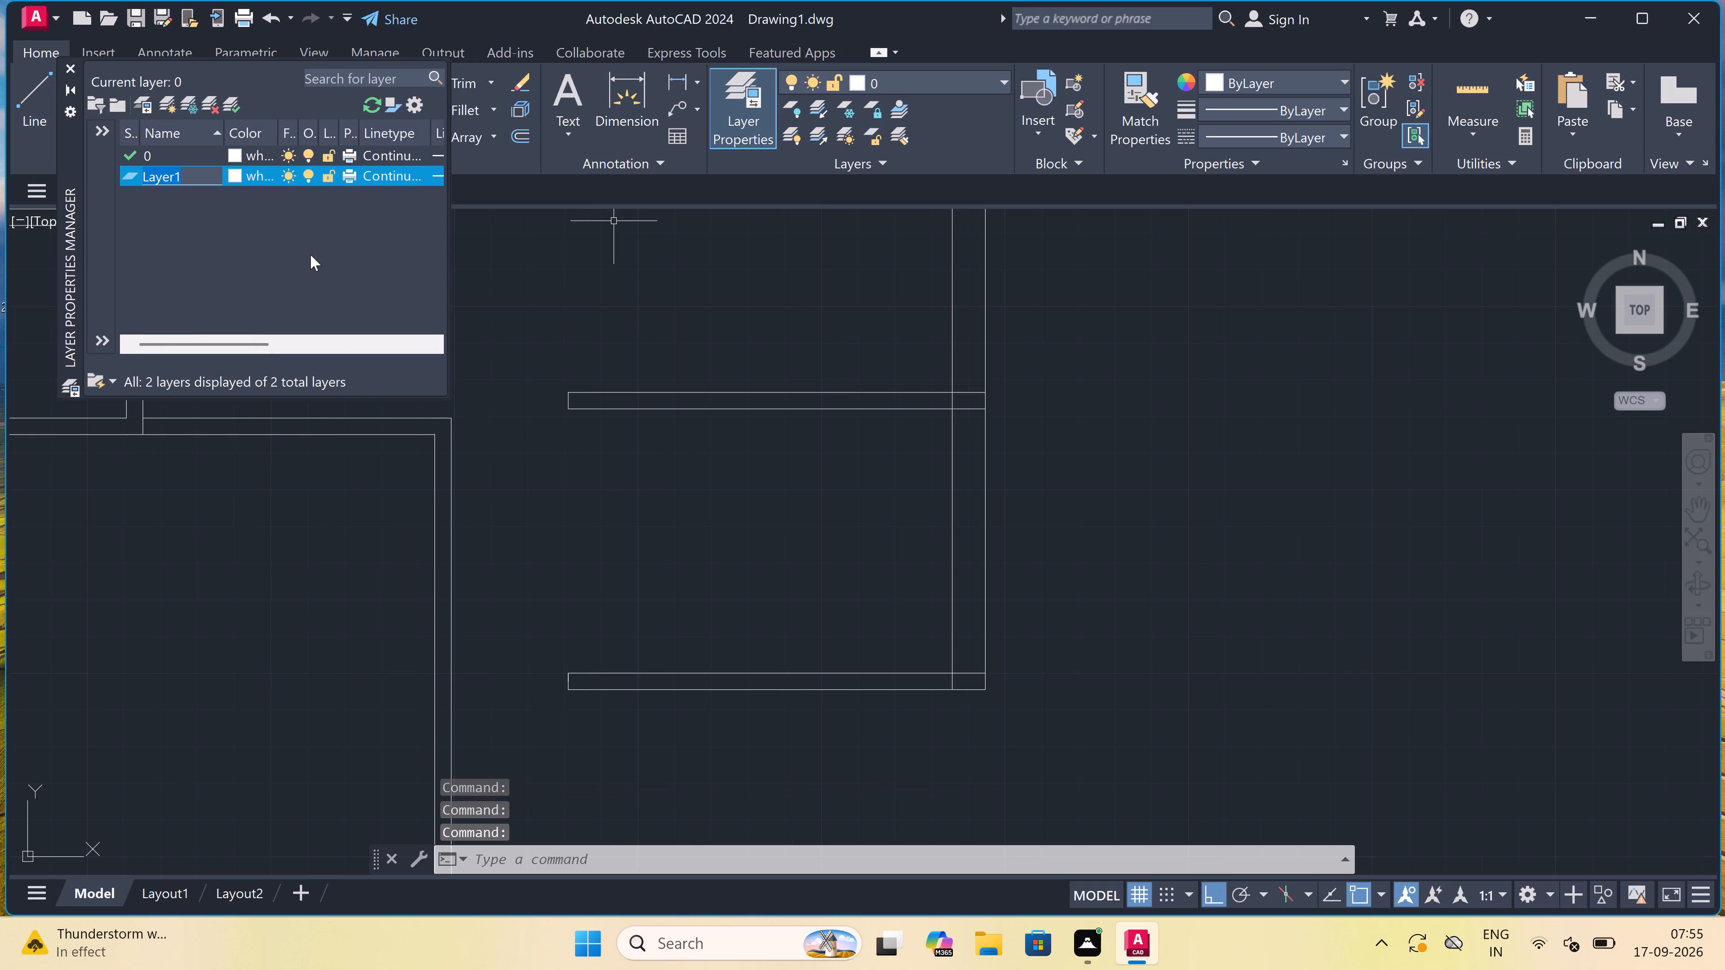
pyautogui.press('l')
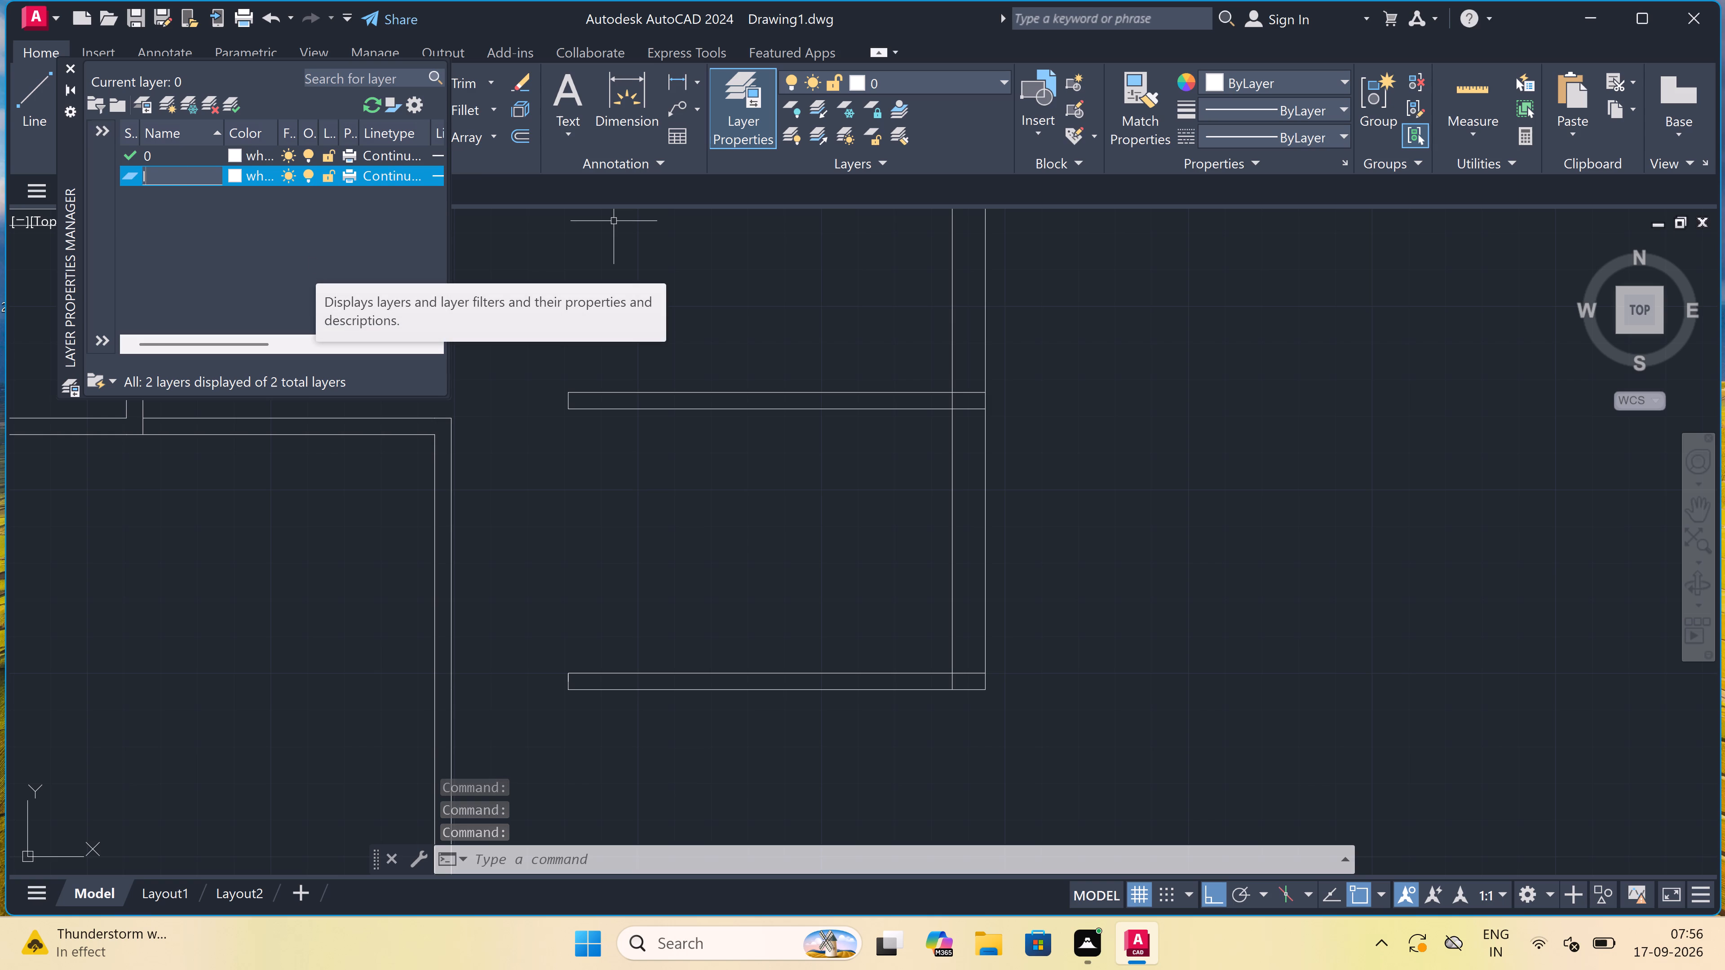
pyautogui.write('ine 1')
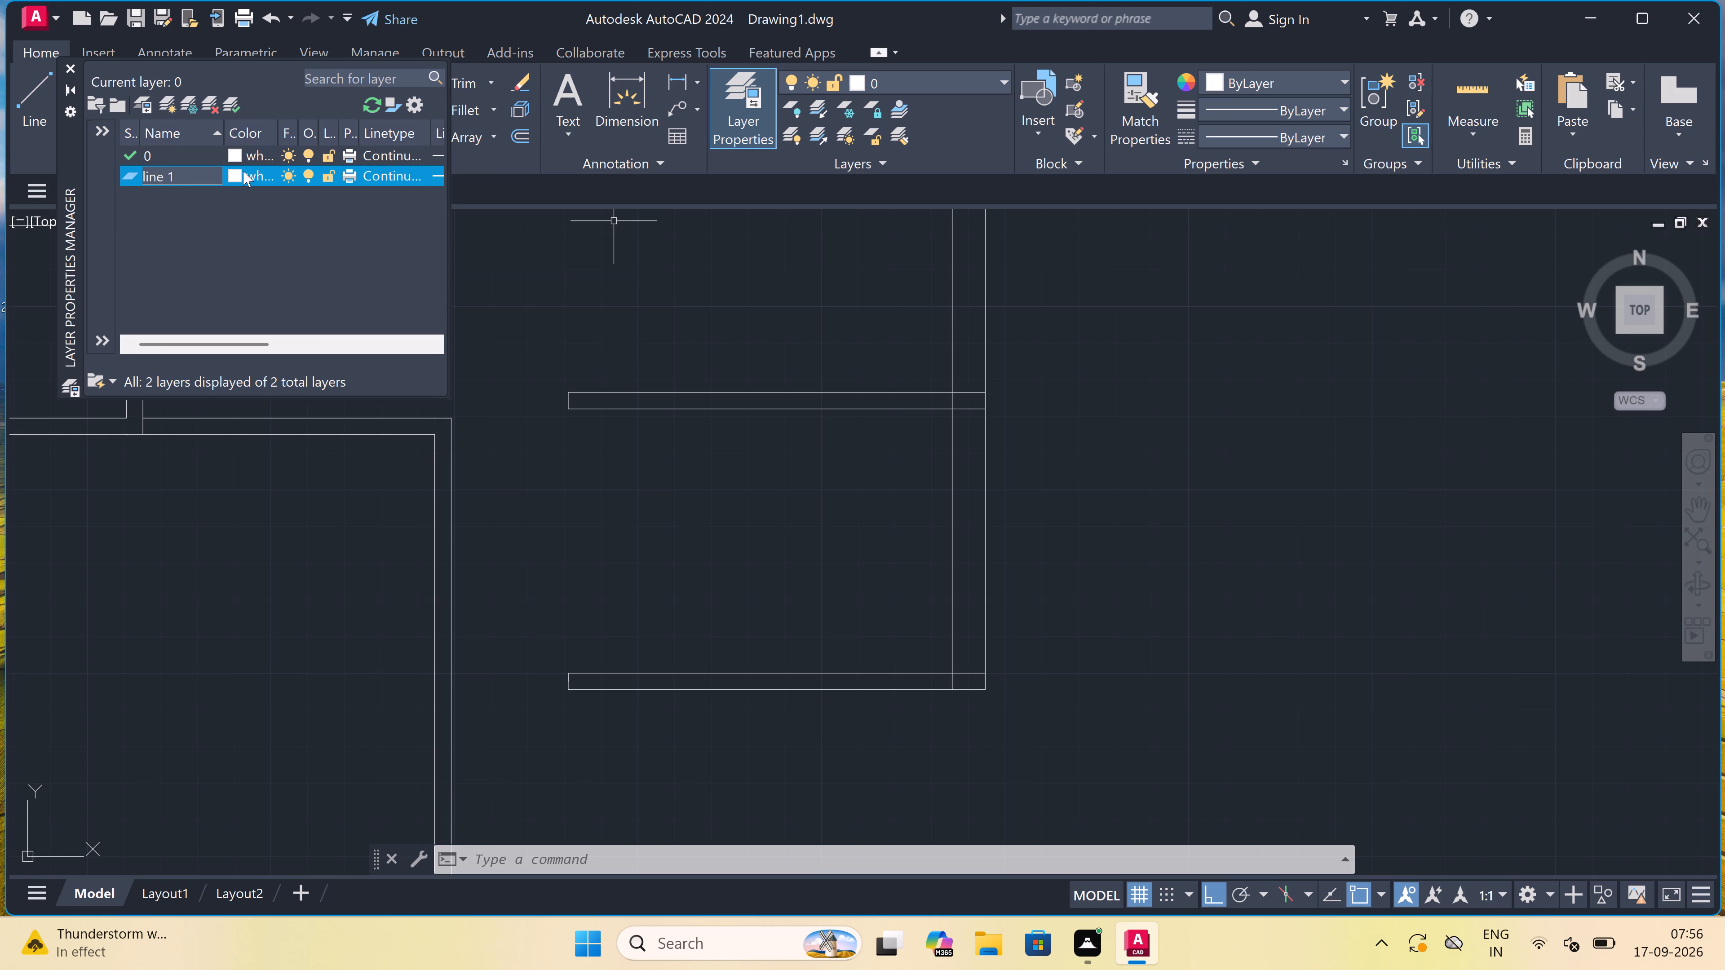
pyautogui.click(250, 171)
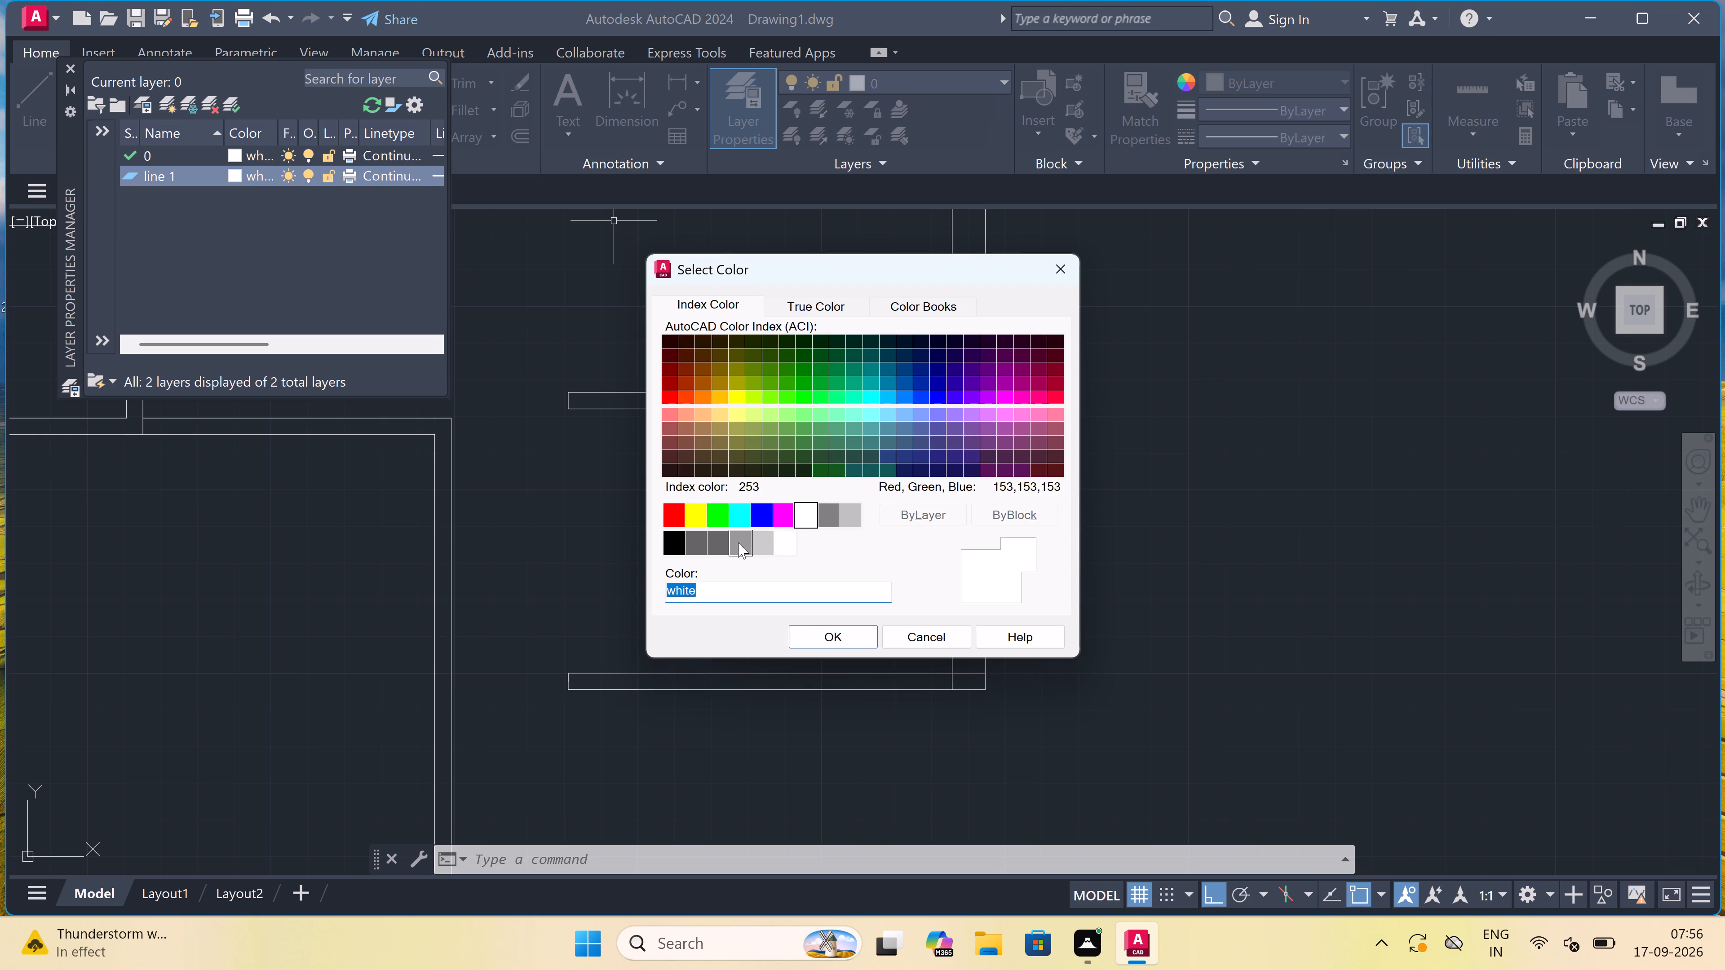
pyautogui.click(738, 542)
pyautogui.click(821, 638)
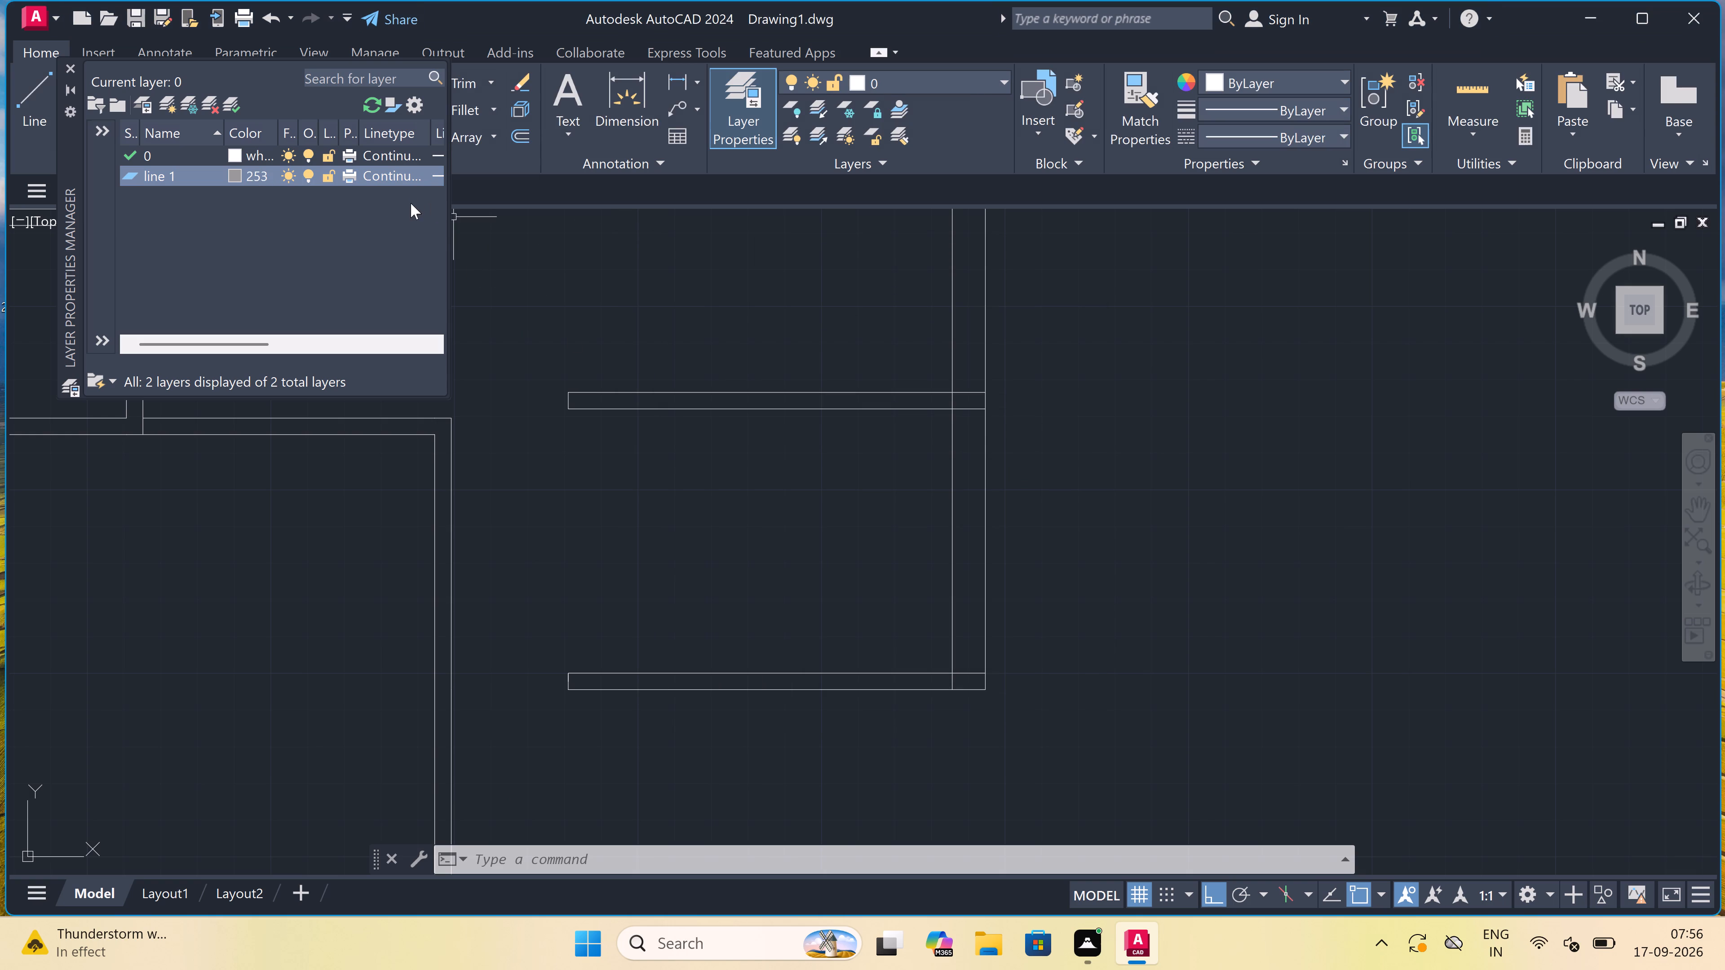
# Load the HIDDEN2 linetype and assign it to the line 1 layer.
pyautogui.click(383, 174)
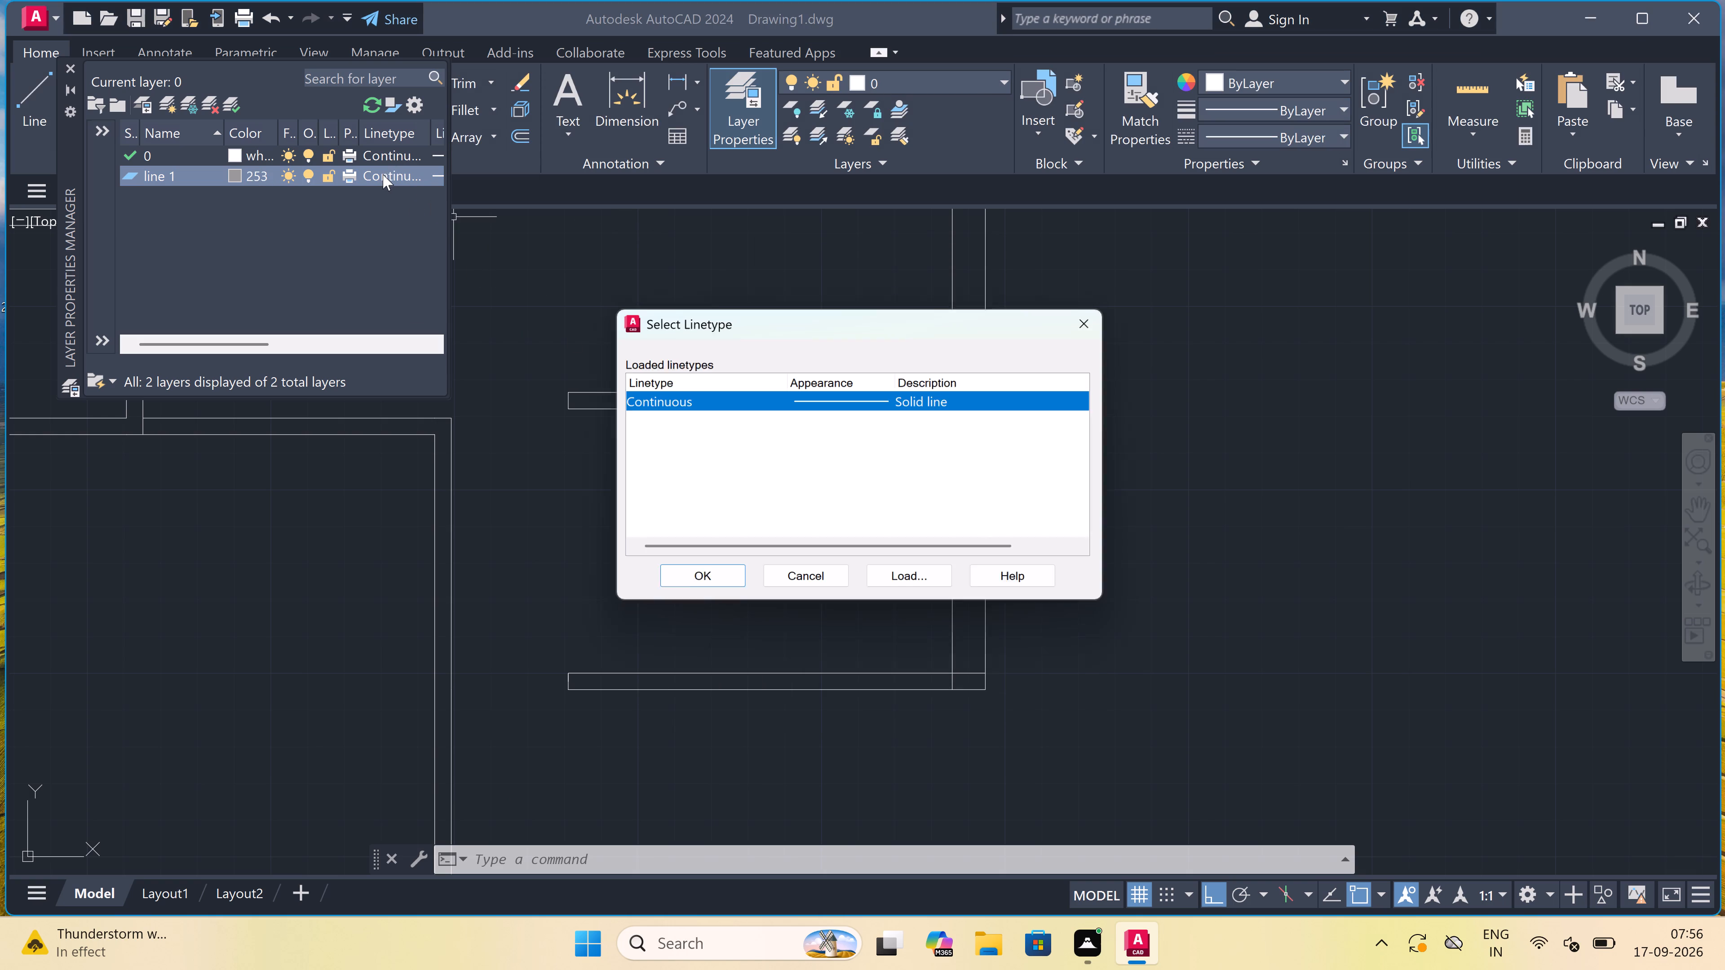
pyautogui.click(906, 587)
pyautogui.scroll(-4, 857, 469)
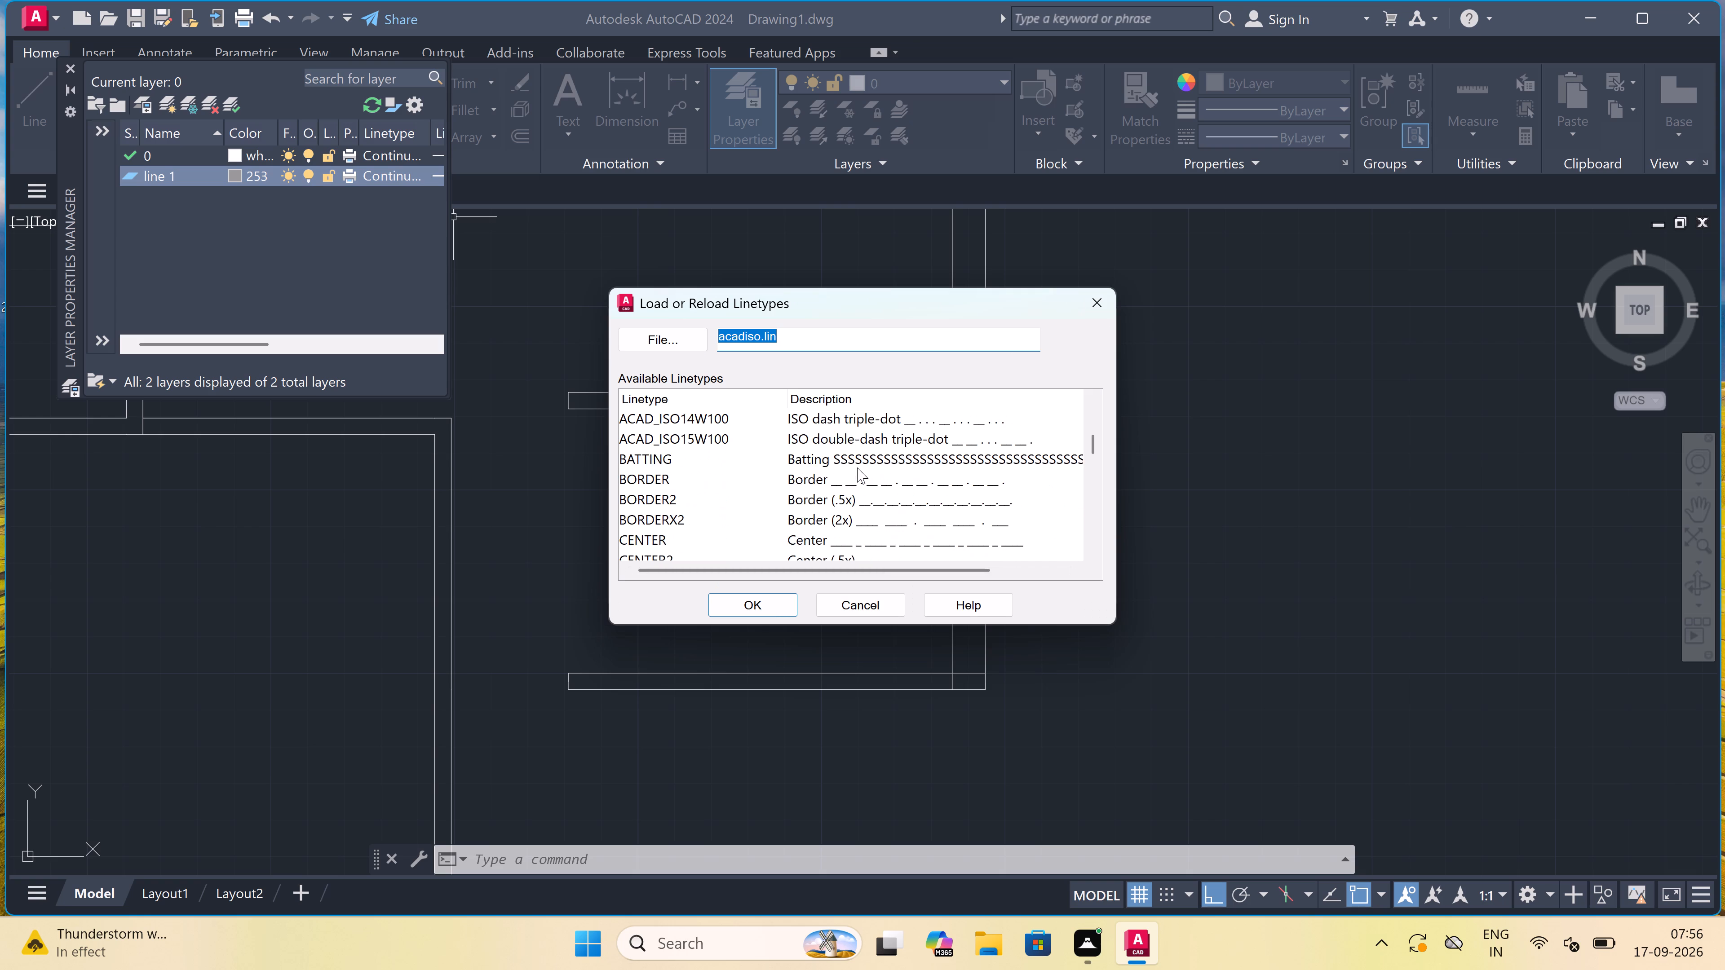
pyautogui.scroll(-6, 857, 467)
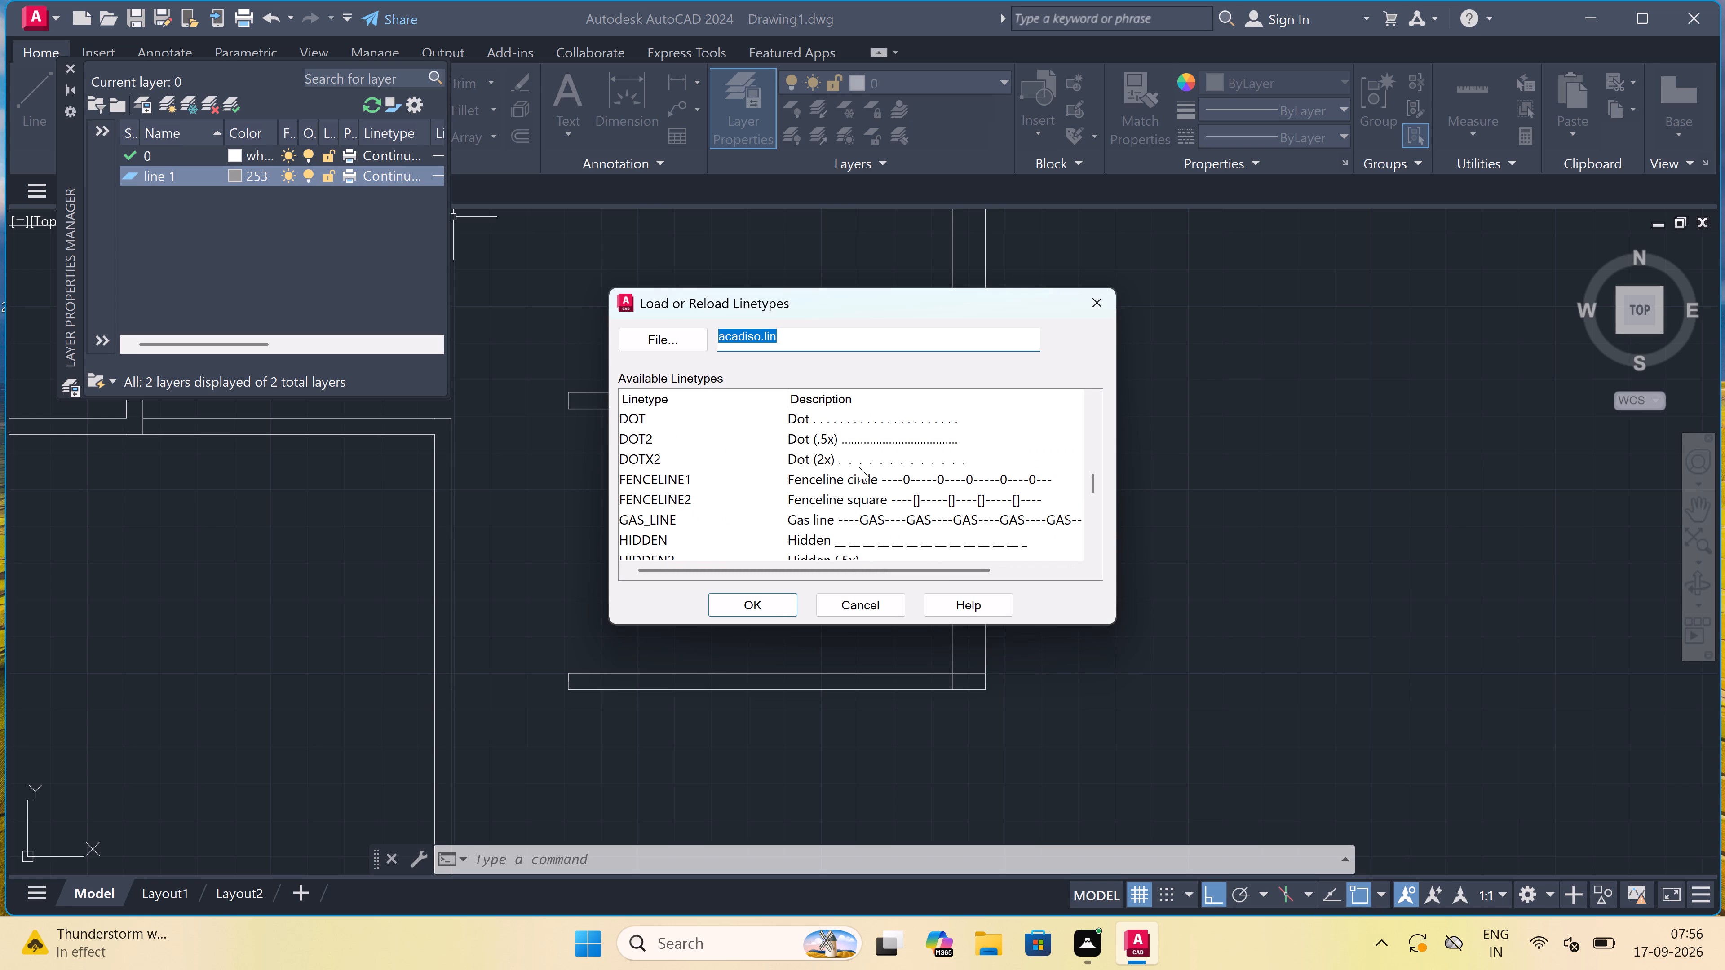
pyautogui.scroll(-1, 859, 467)
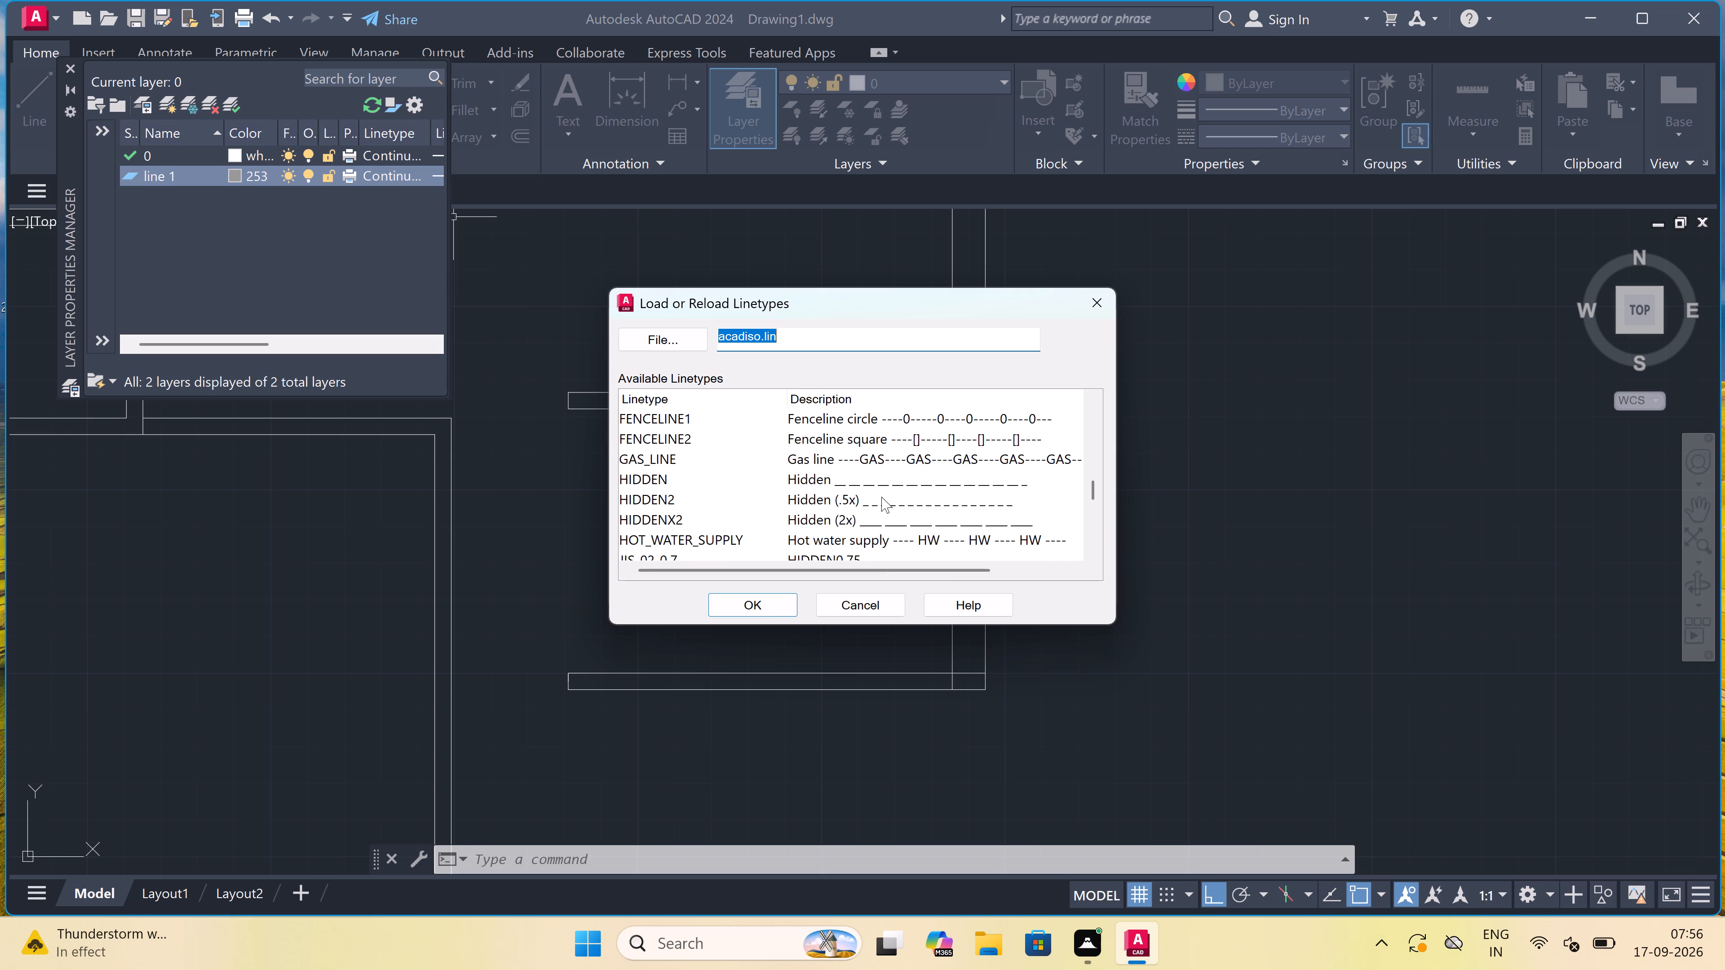
pyautogui.doubleClick(881, 497)
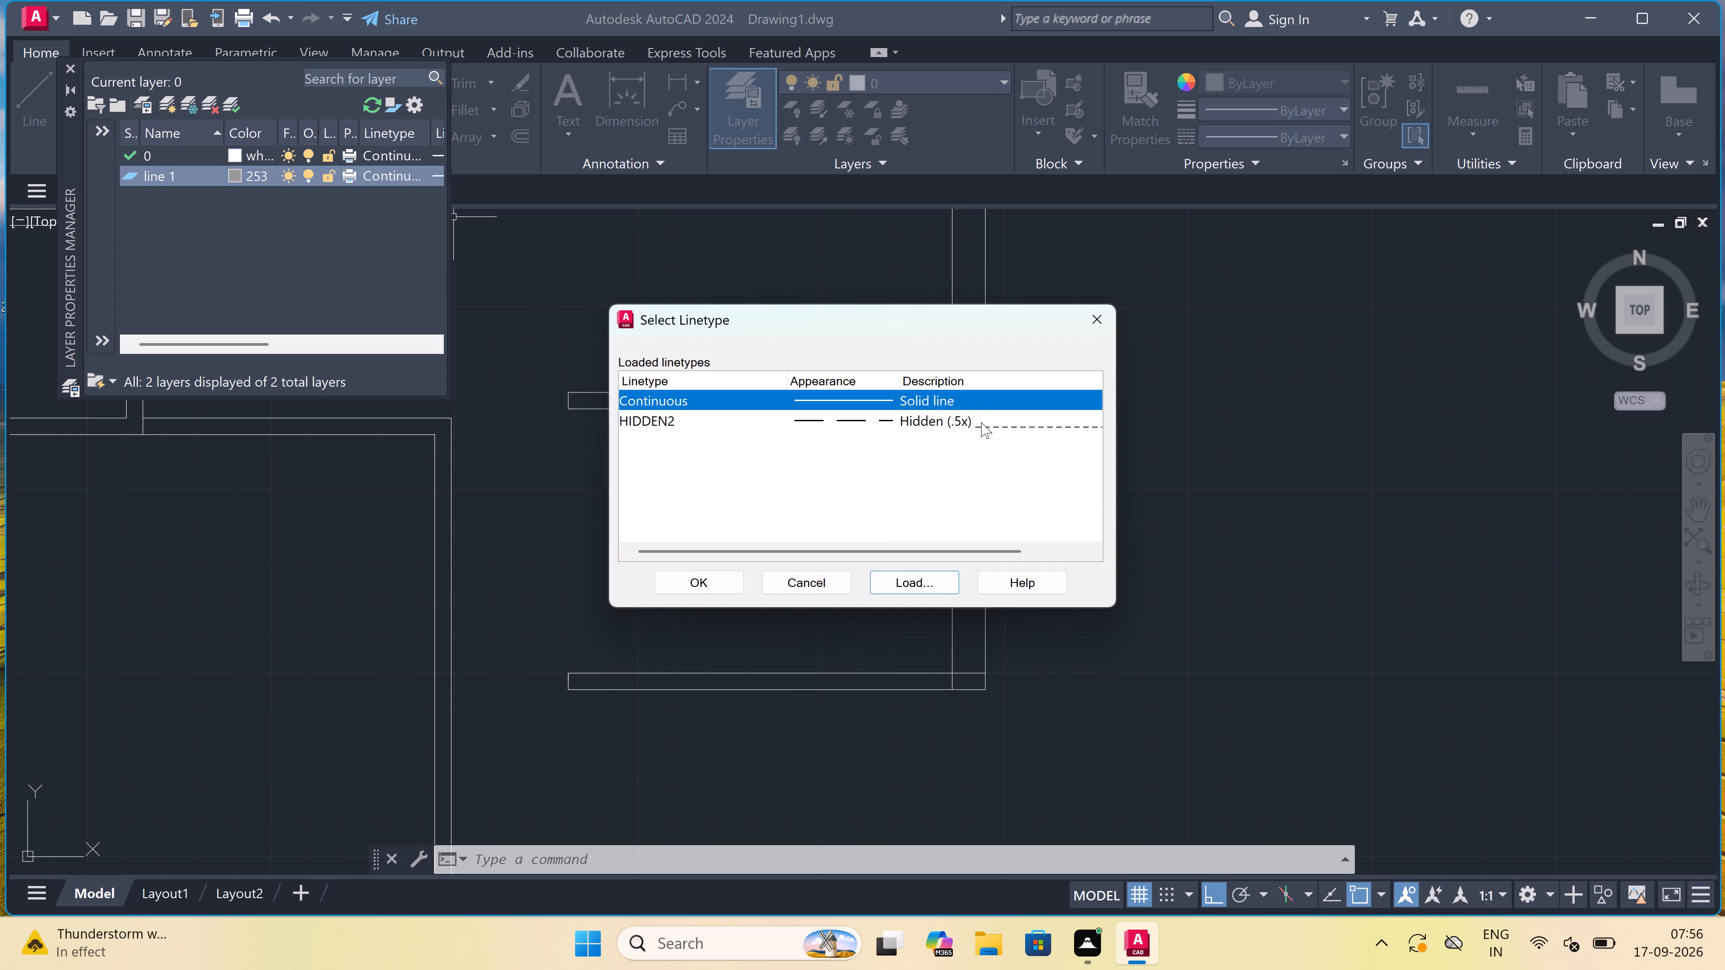
pyautogui.click(981, 422)
pyautogui.click(716, 588)
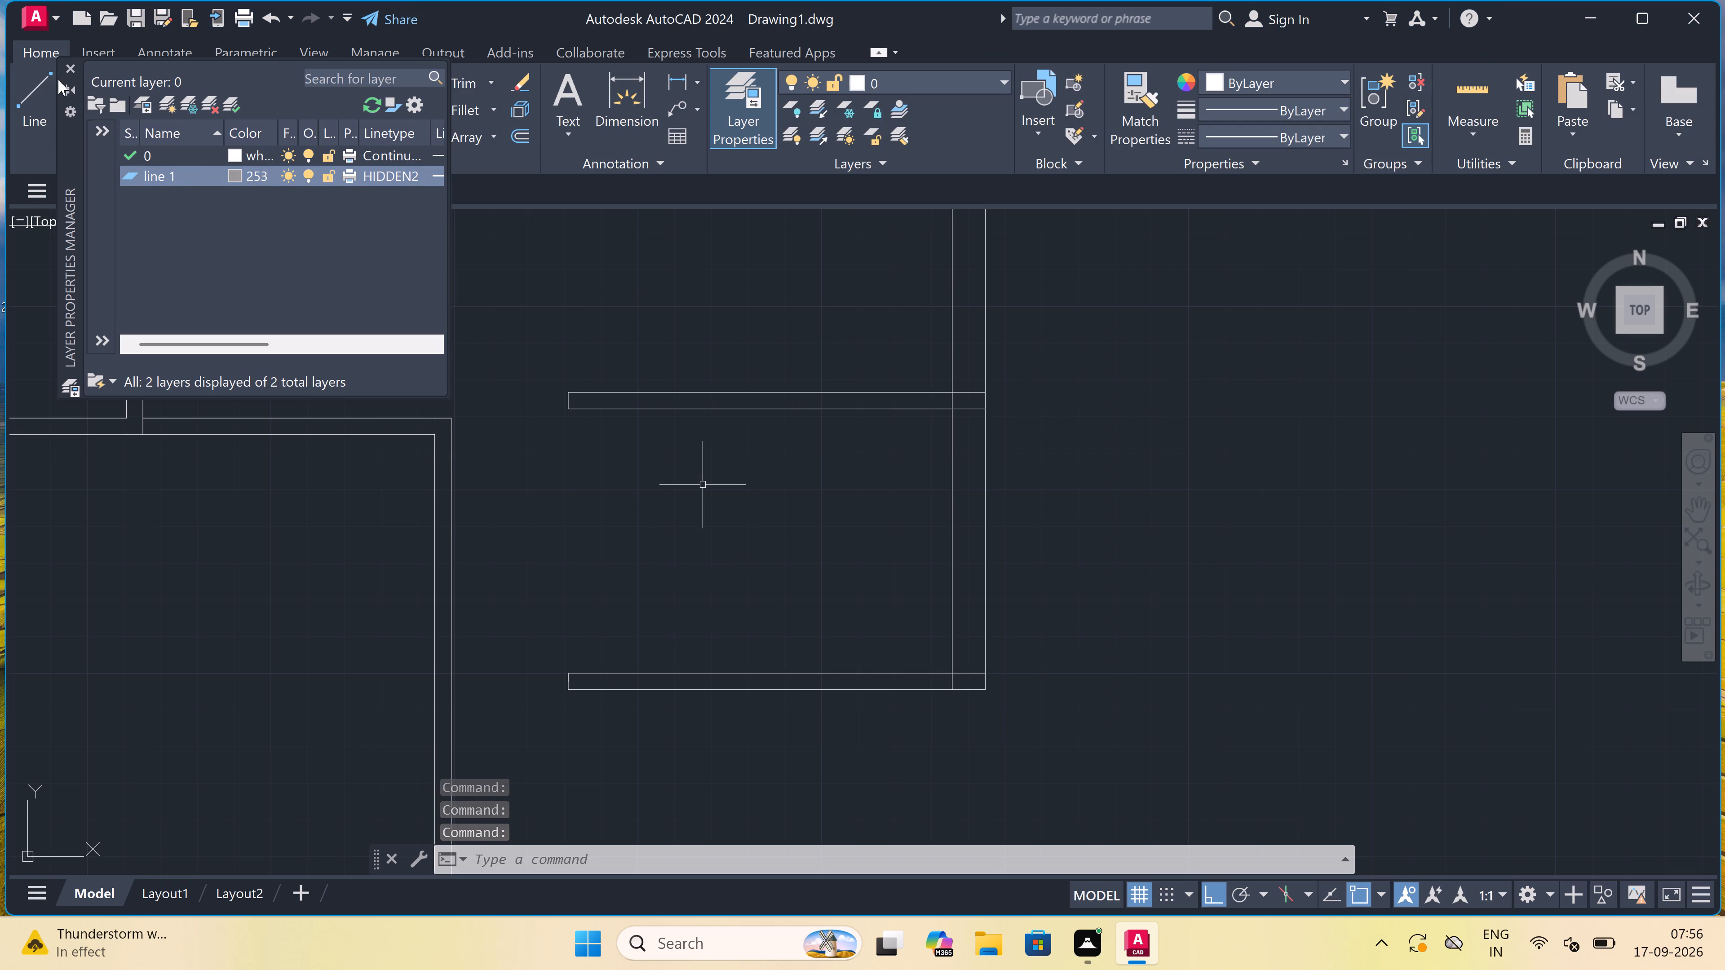
pyautogui.click(70, 64)
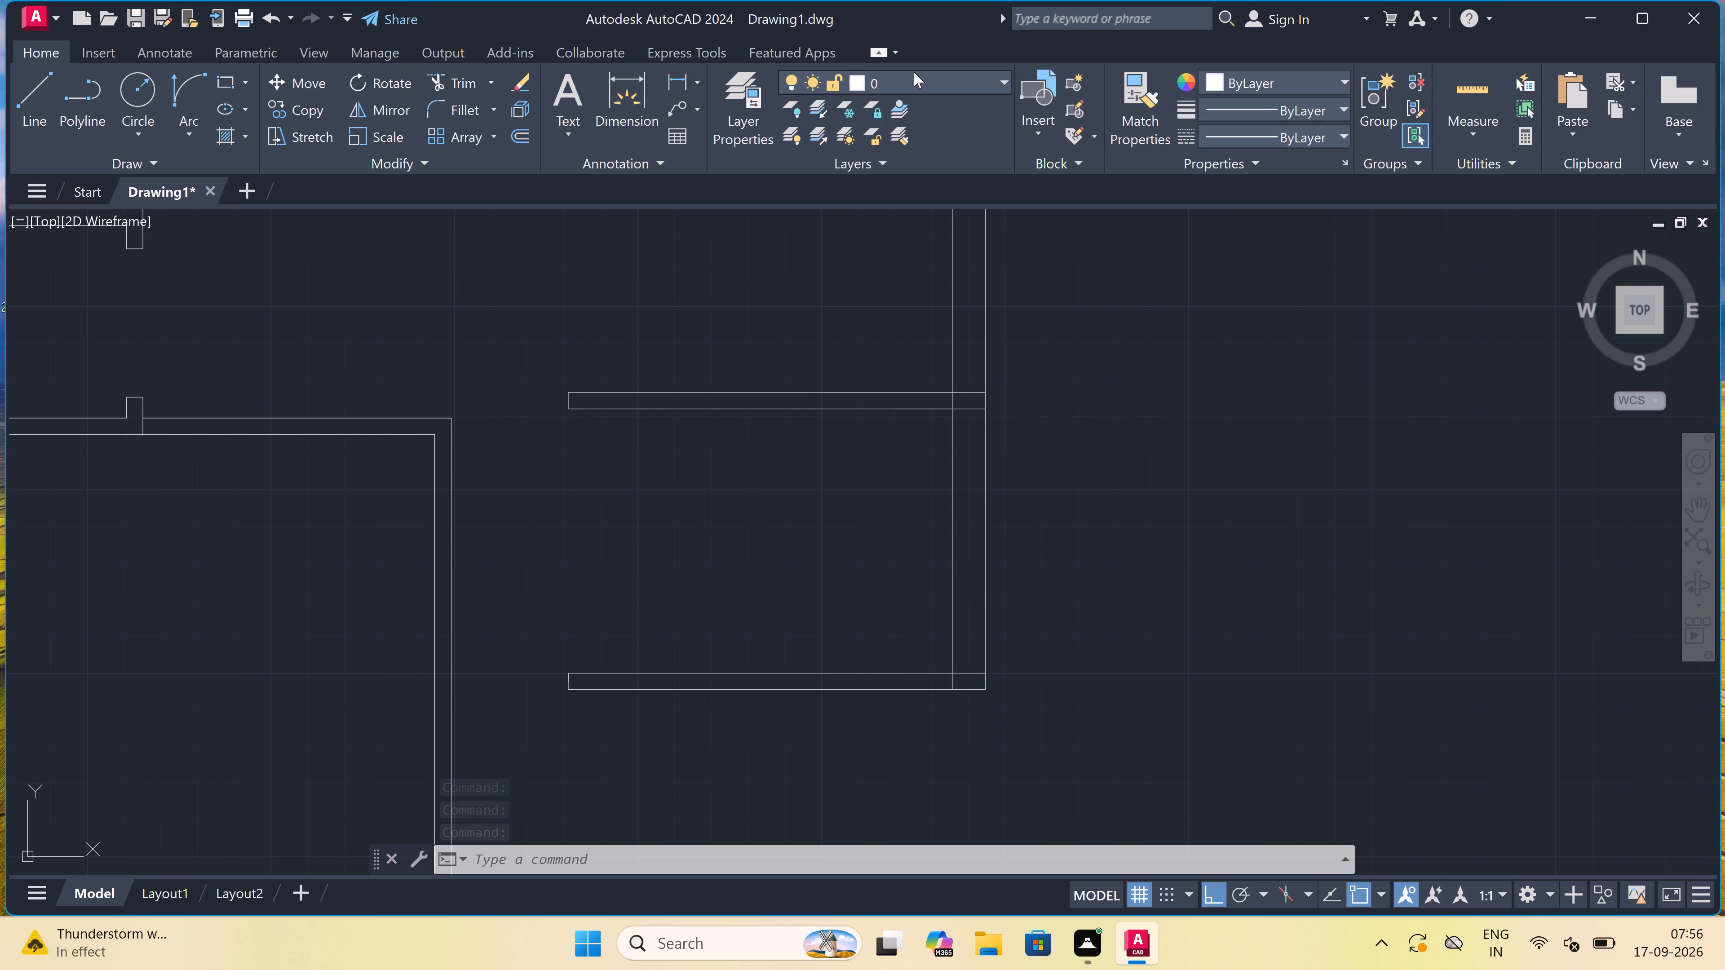
# Make line 1 the current layer and draw a vertical line joining the inner corners of the small room's two wall ends.
pyautogui.click(910, 85)
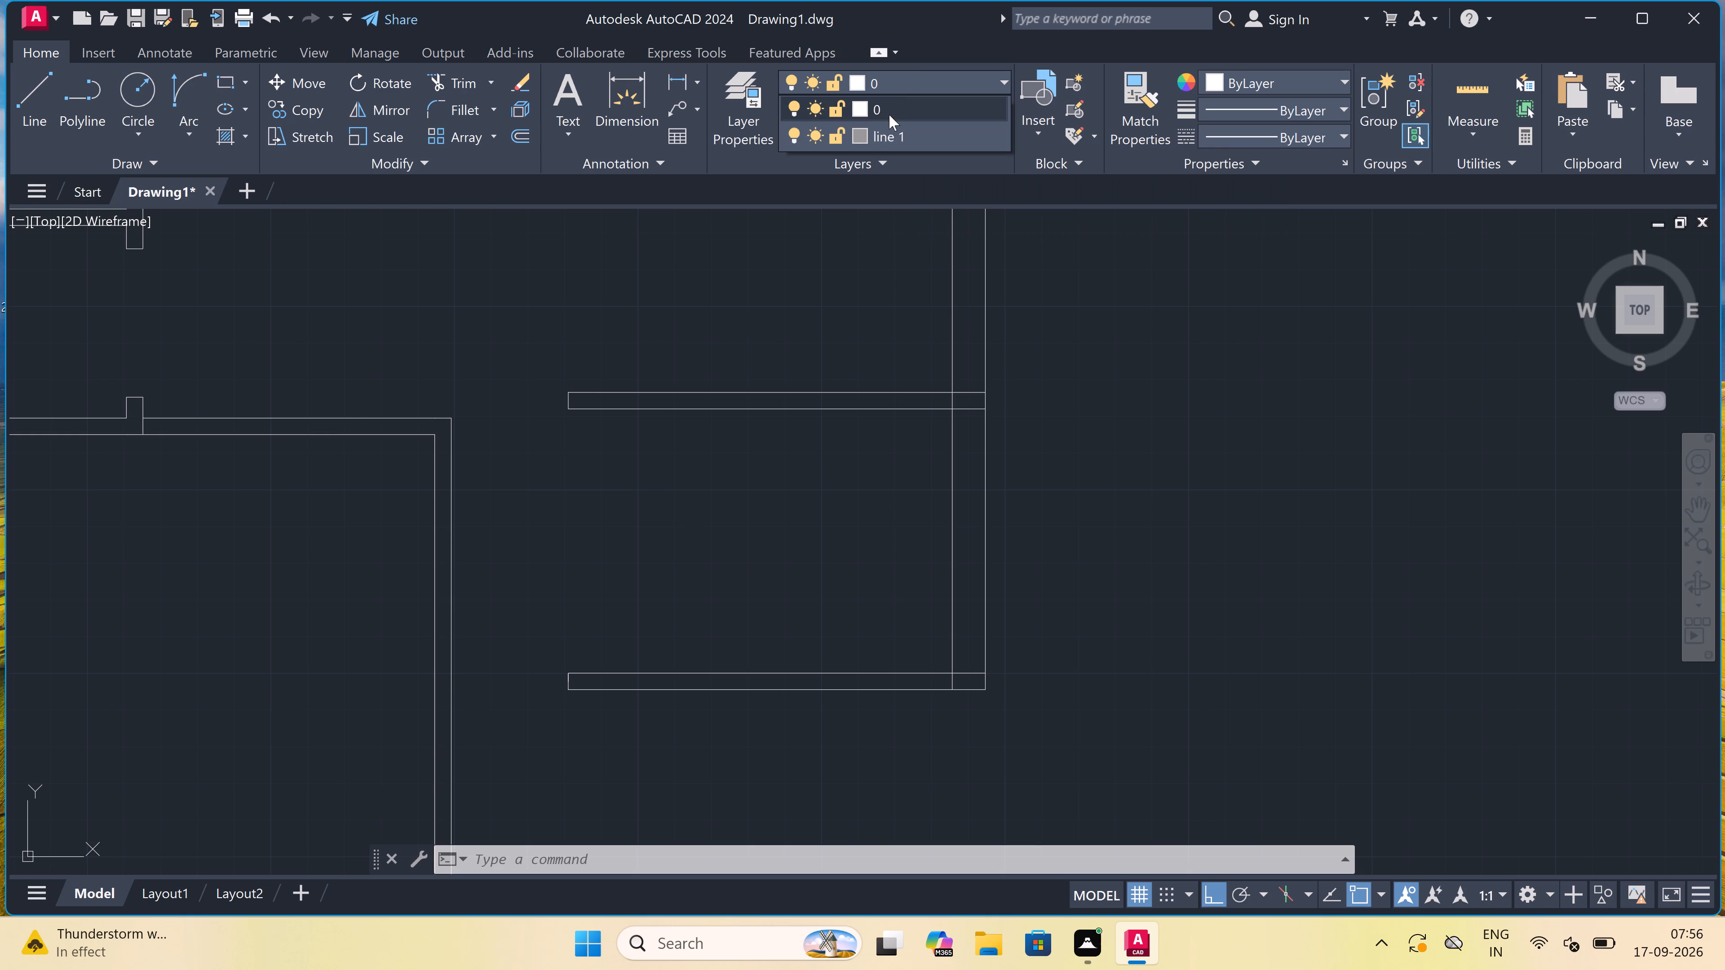
pyautogui.doubleClick(881, 129)
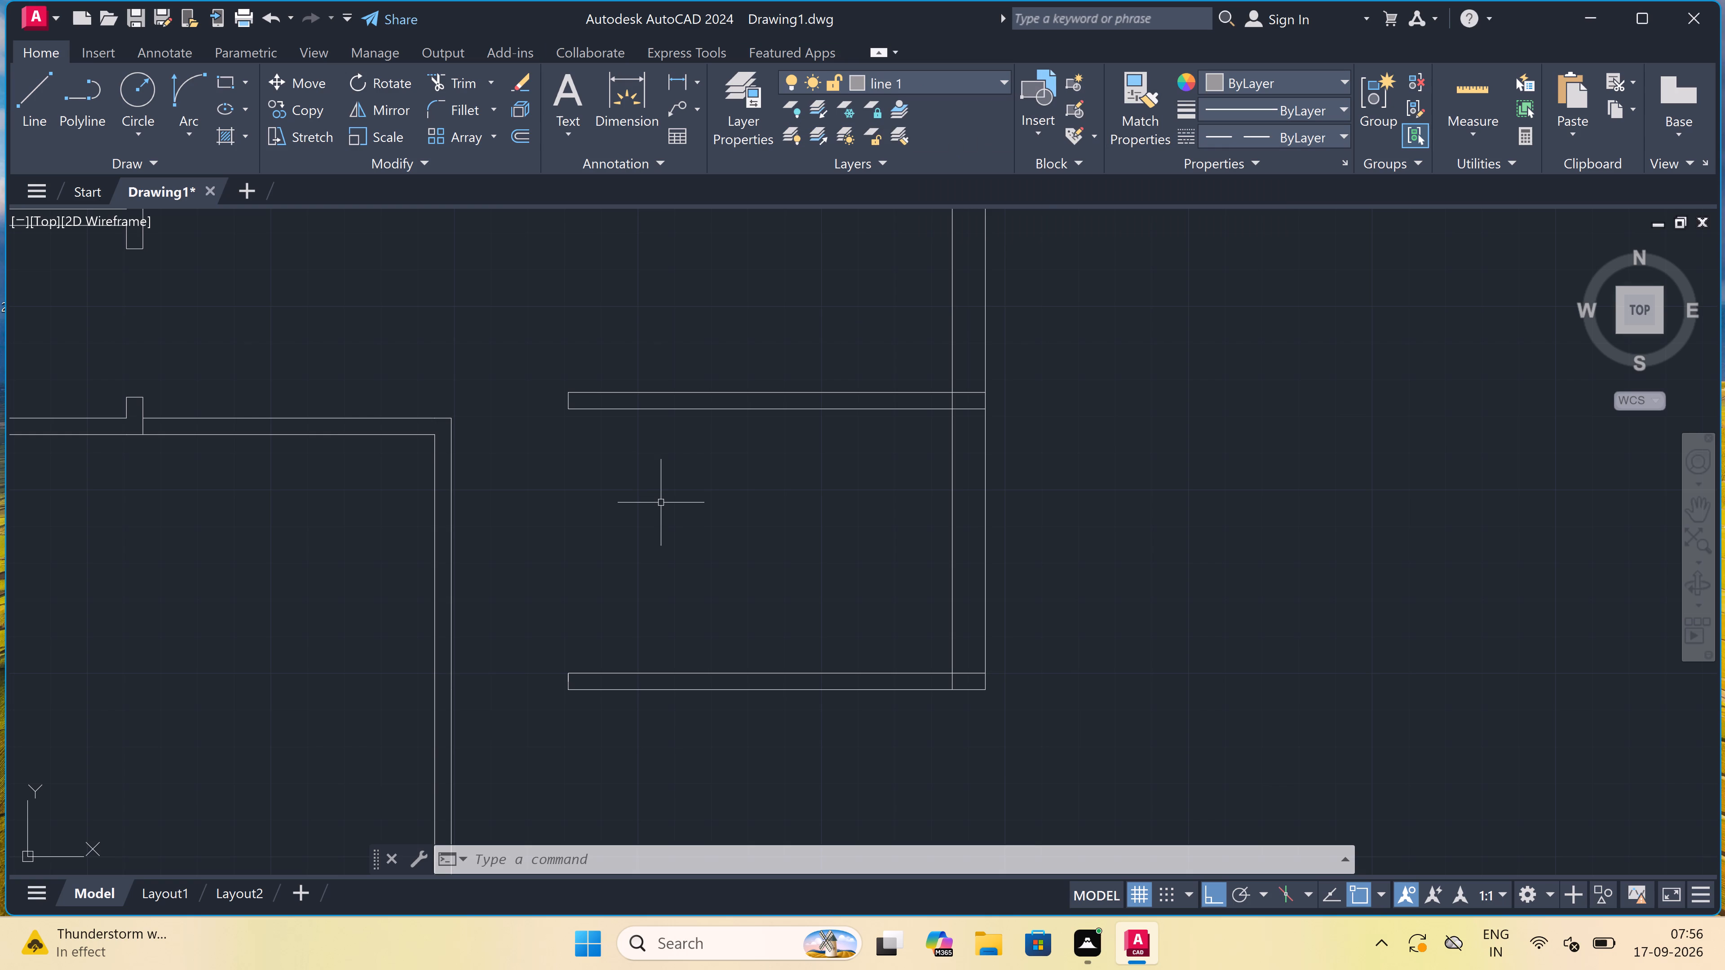
pyautogui.press('l')
pyautogui.press('space')
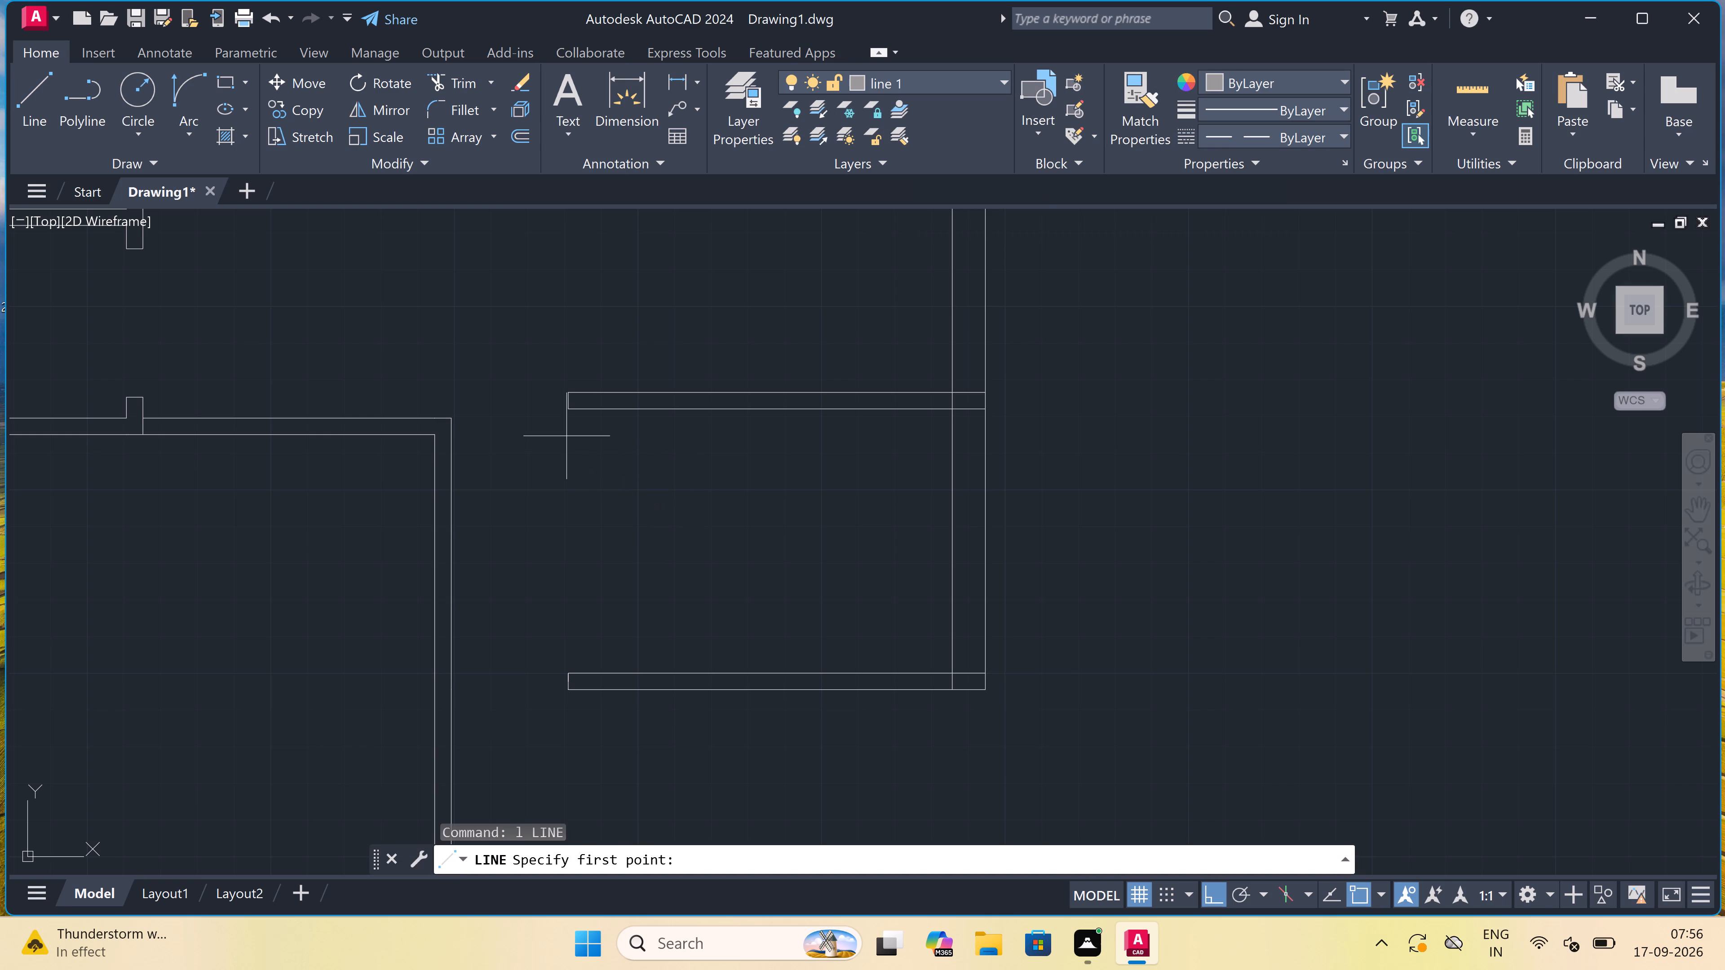
pyautogui.moveTo(566, 410); pyautogui.dragTo(568, 421)
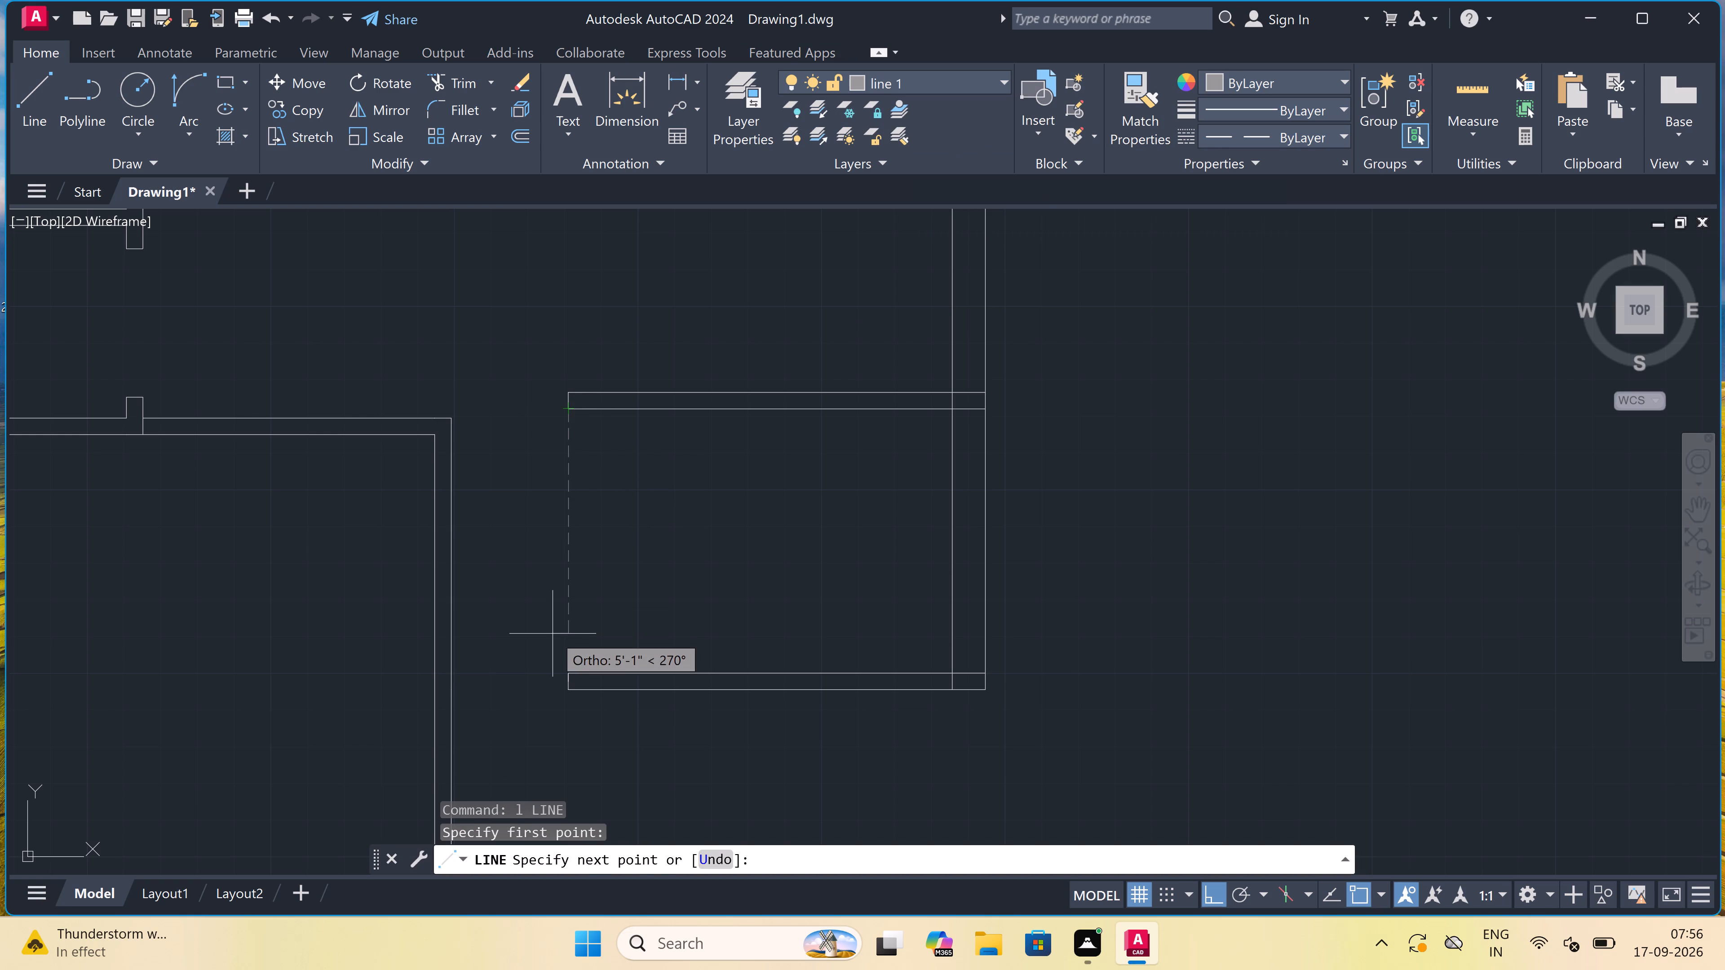
pyautogui.click(566, 669)
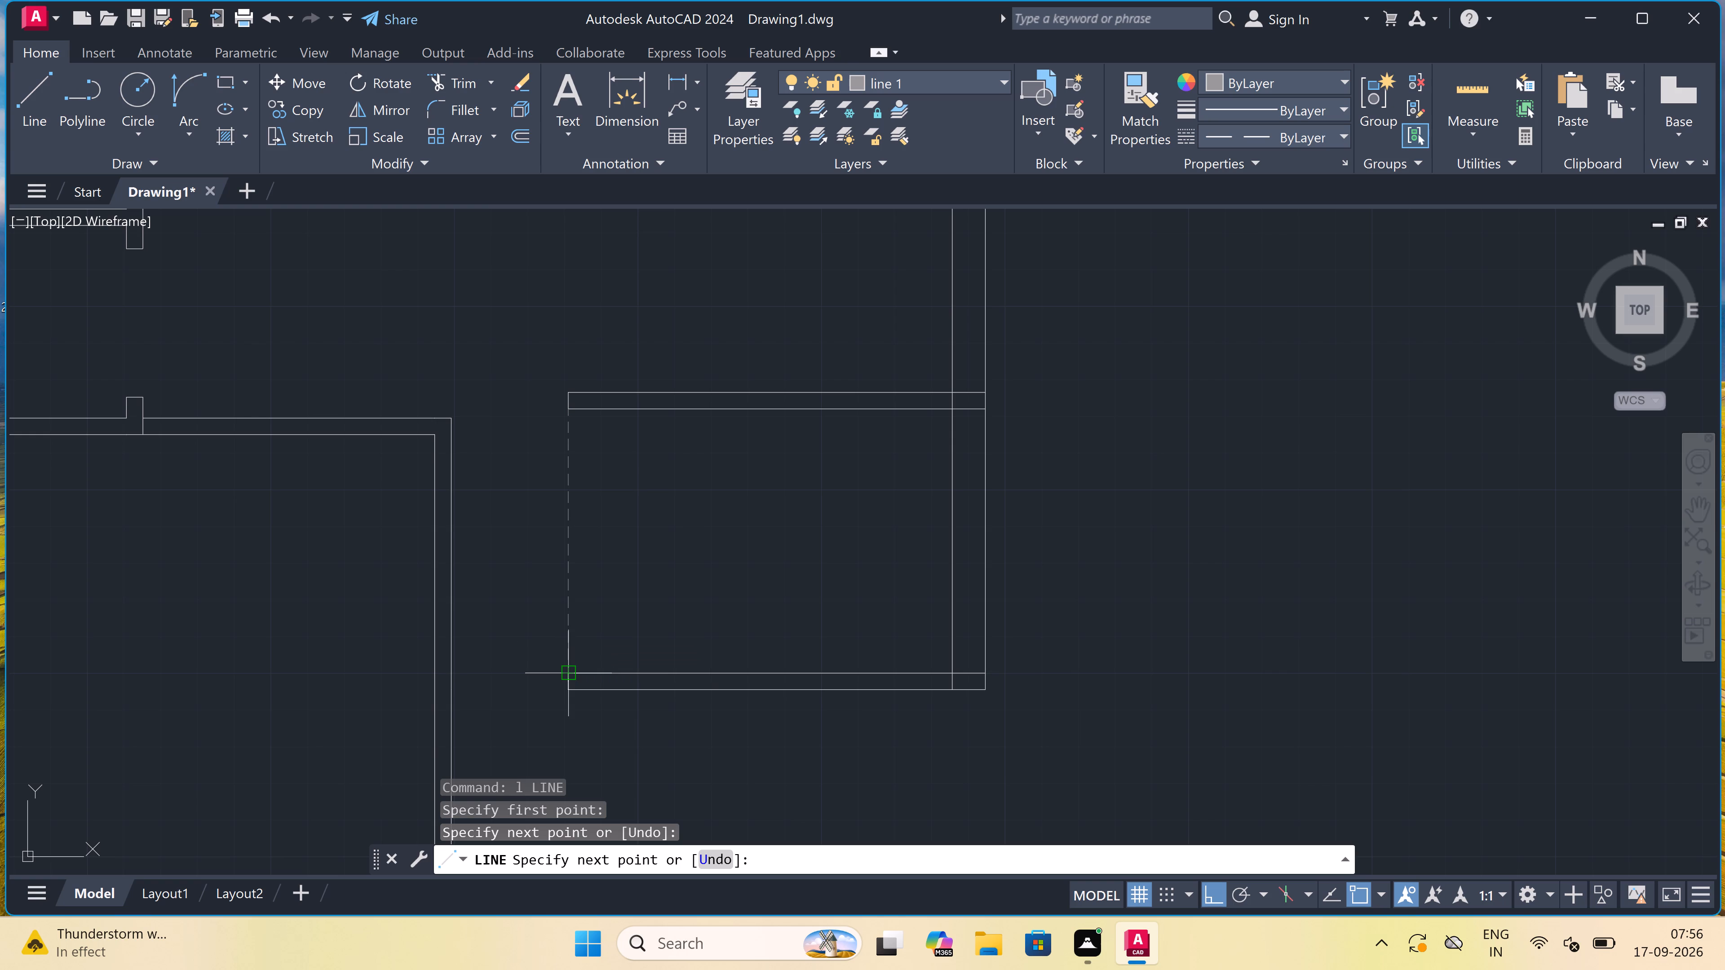
pyautogui.press('Escape')
# Offset the dashed vertical line 10" repeatedly toward the exterior wall, making seven stair tread lines.
pyautogui.press('o')
pyautogui.press('space')
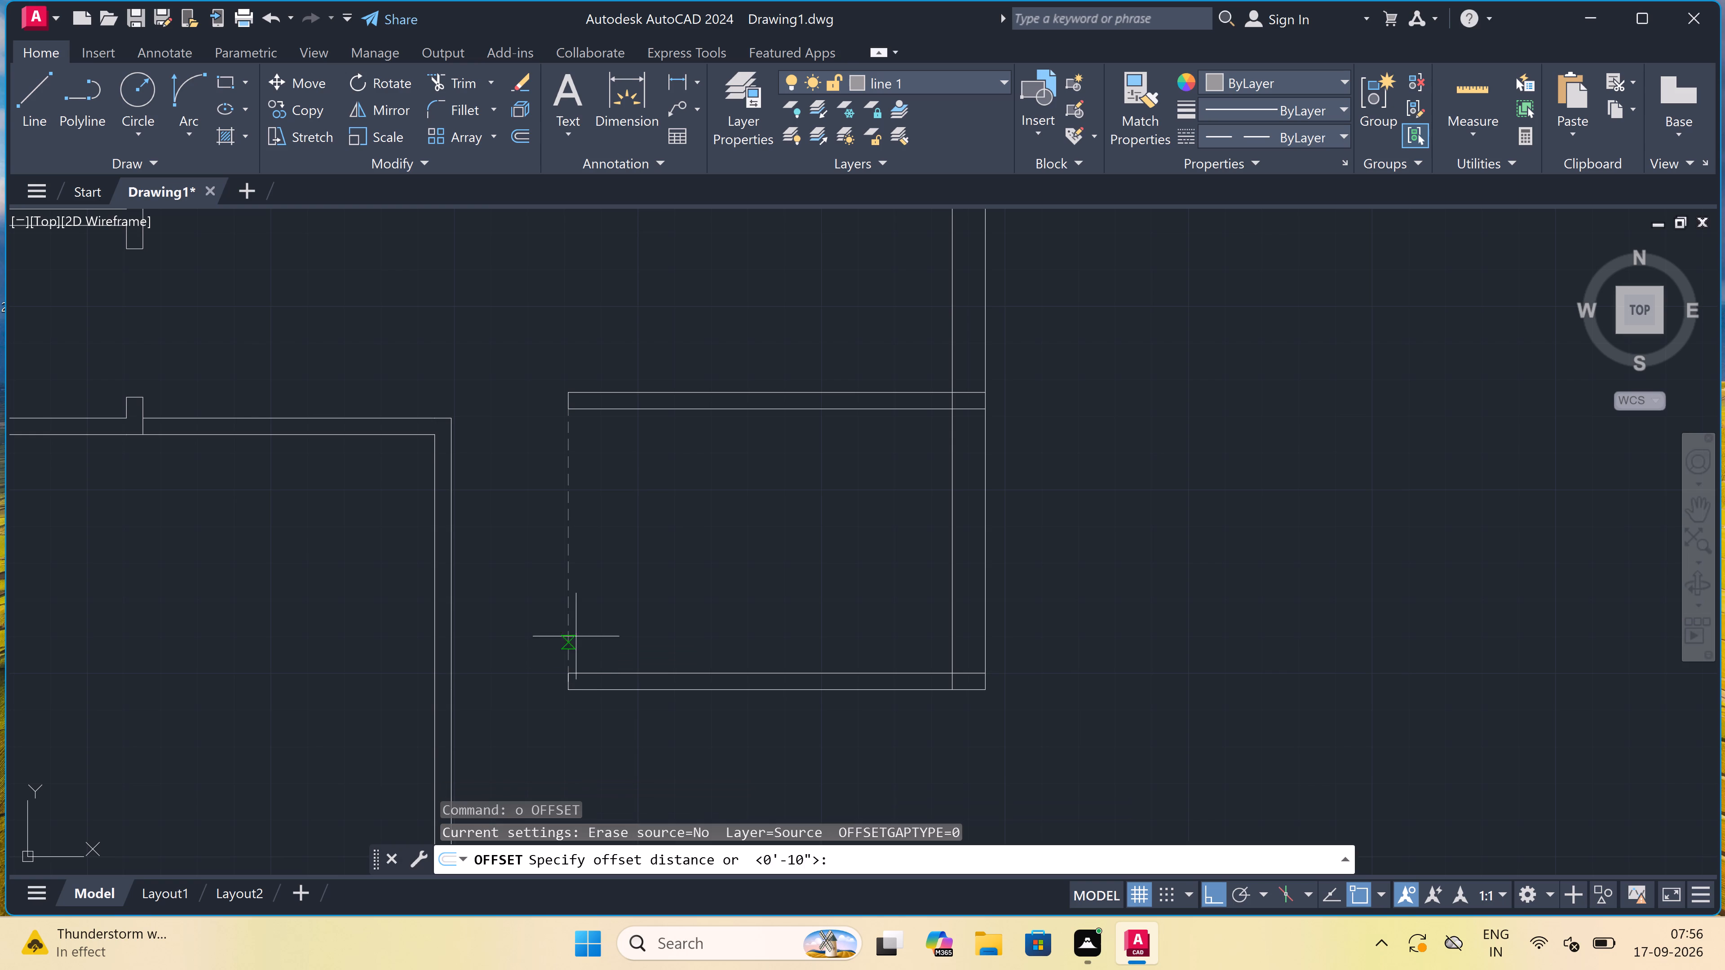
pyautogui.moveTo(574, 617); pyautogui.dragTo(613, 616)
pyautogui.write('10"')
pyautogui.press('space')
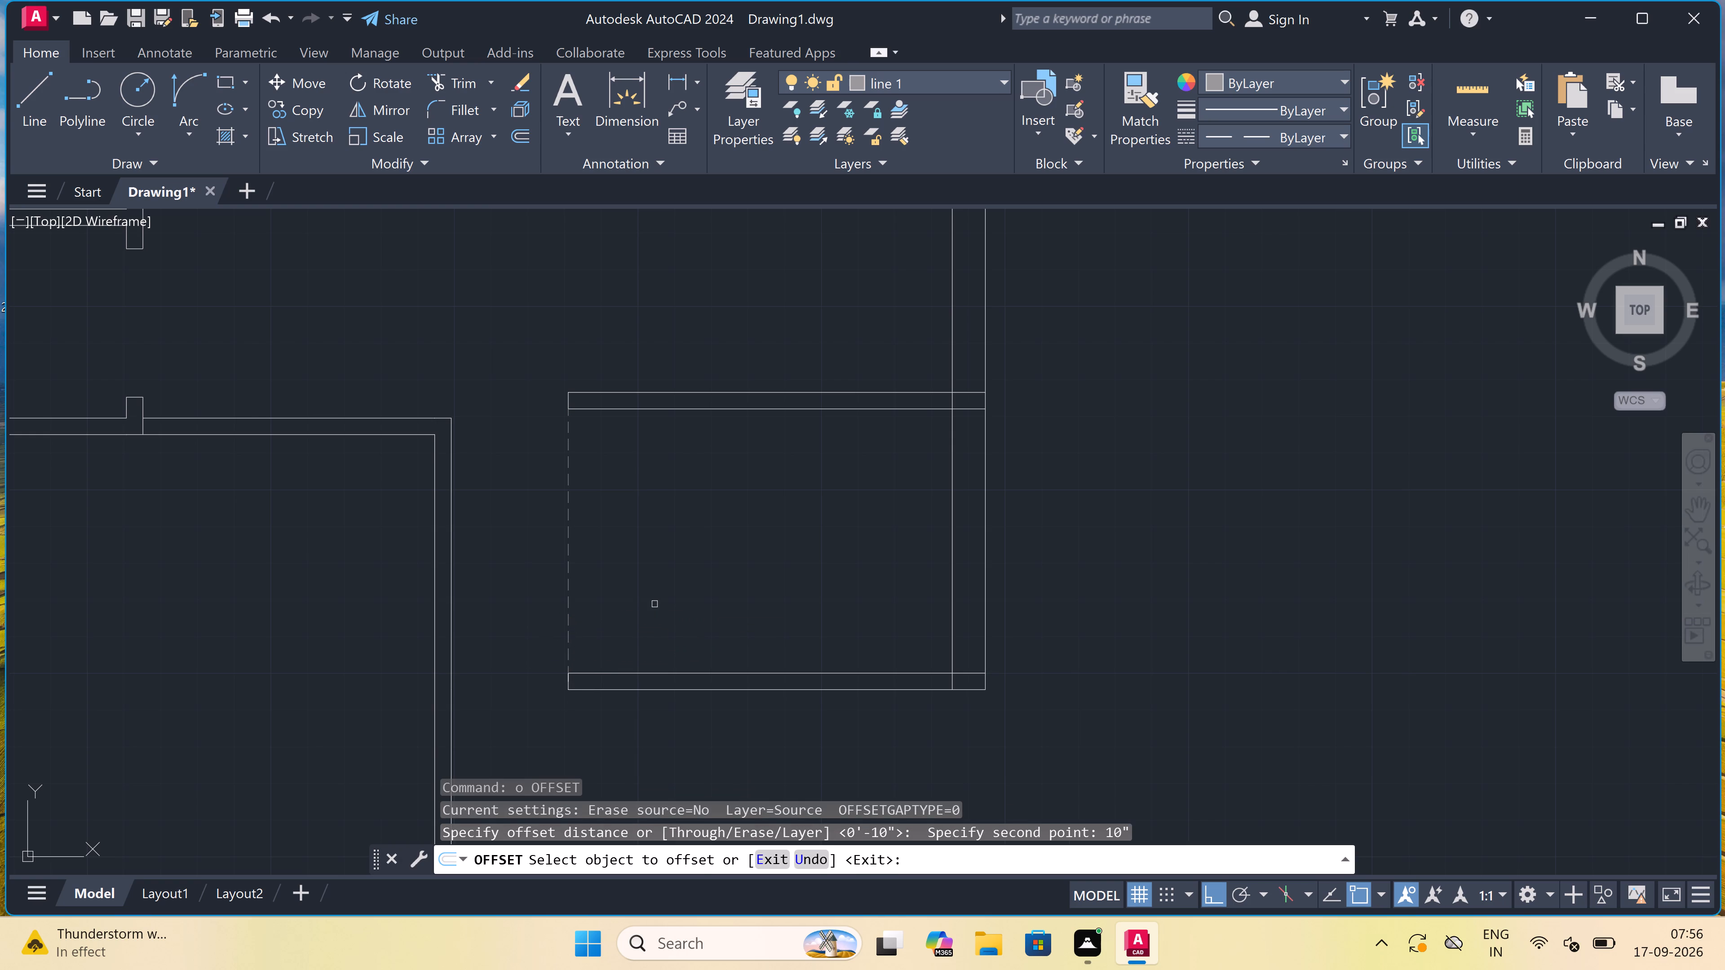
pyautogui.click(568, 527)
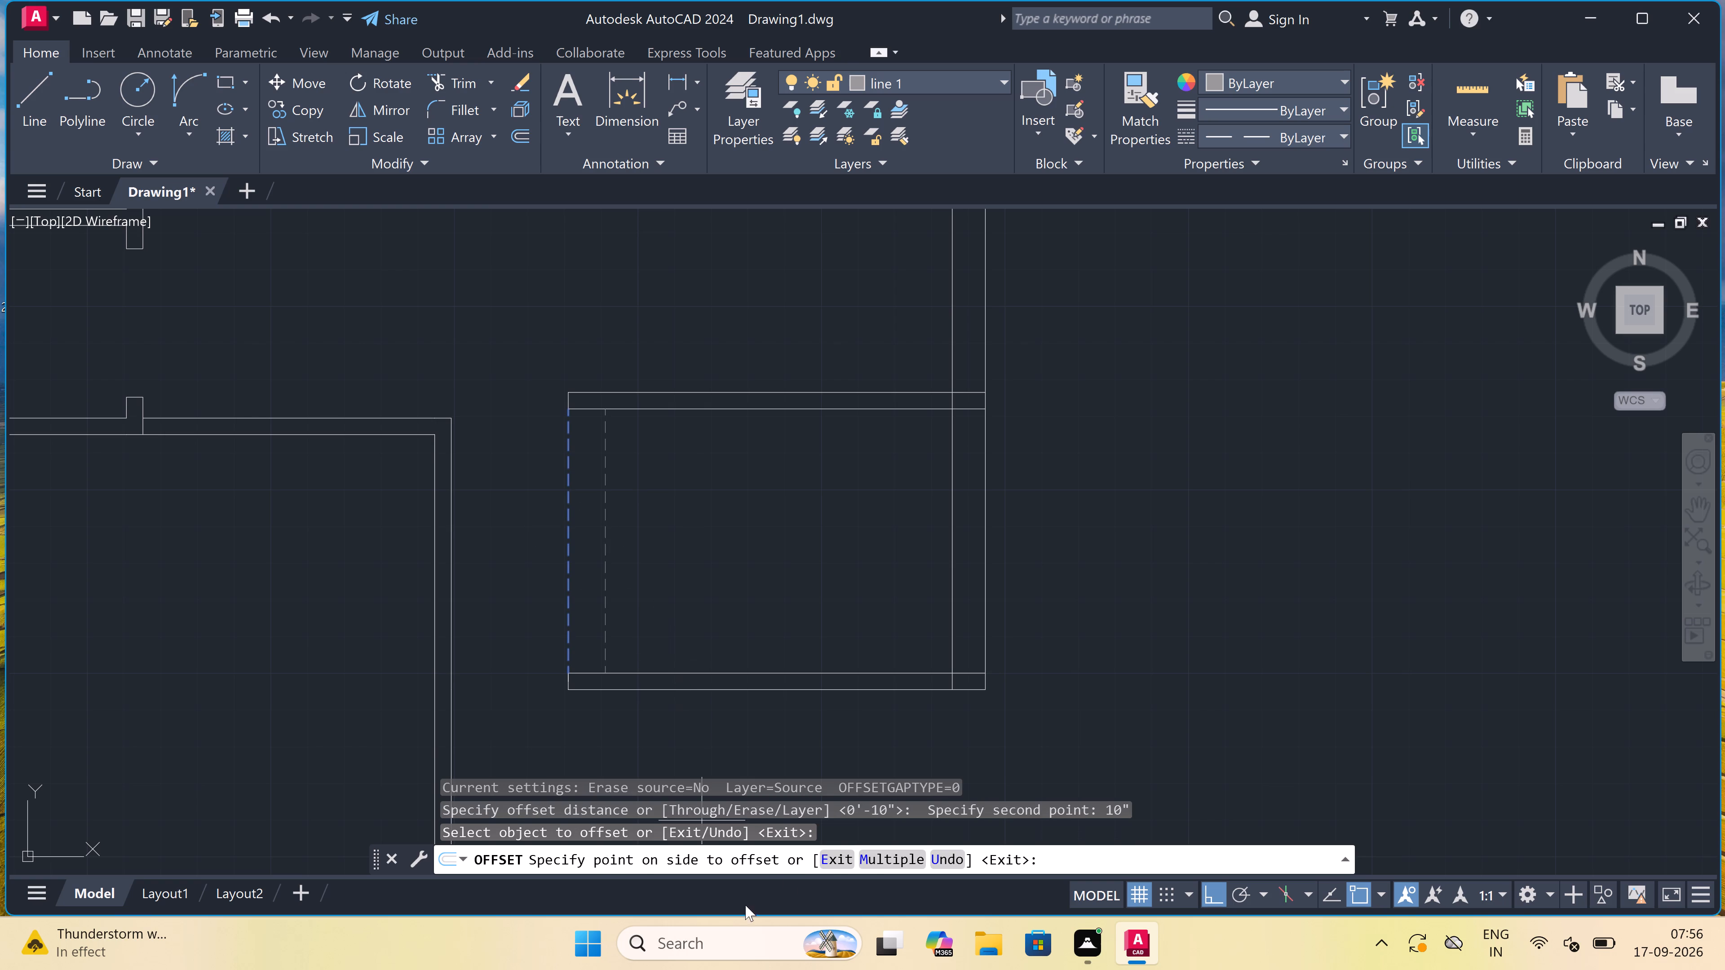
pyautogui.doubleClick(872, 858)
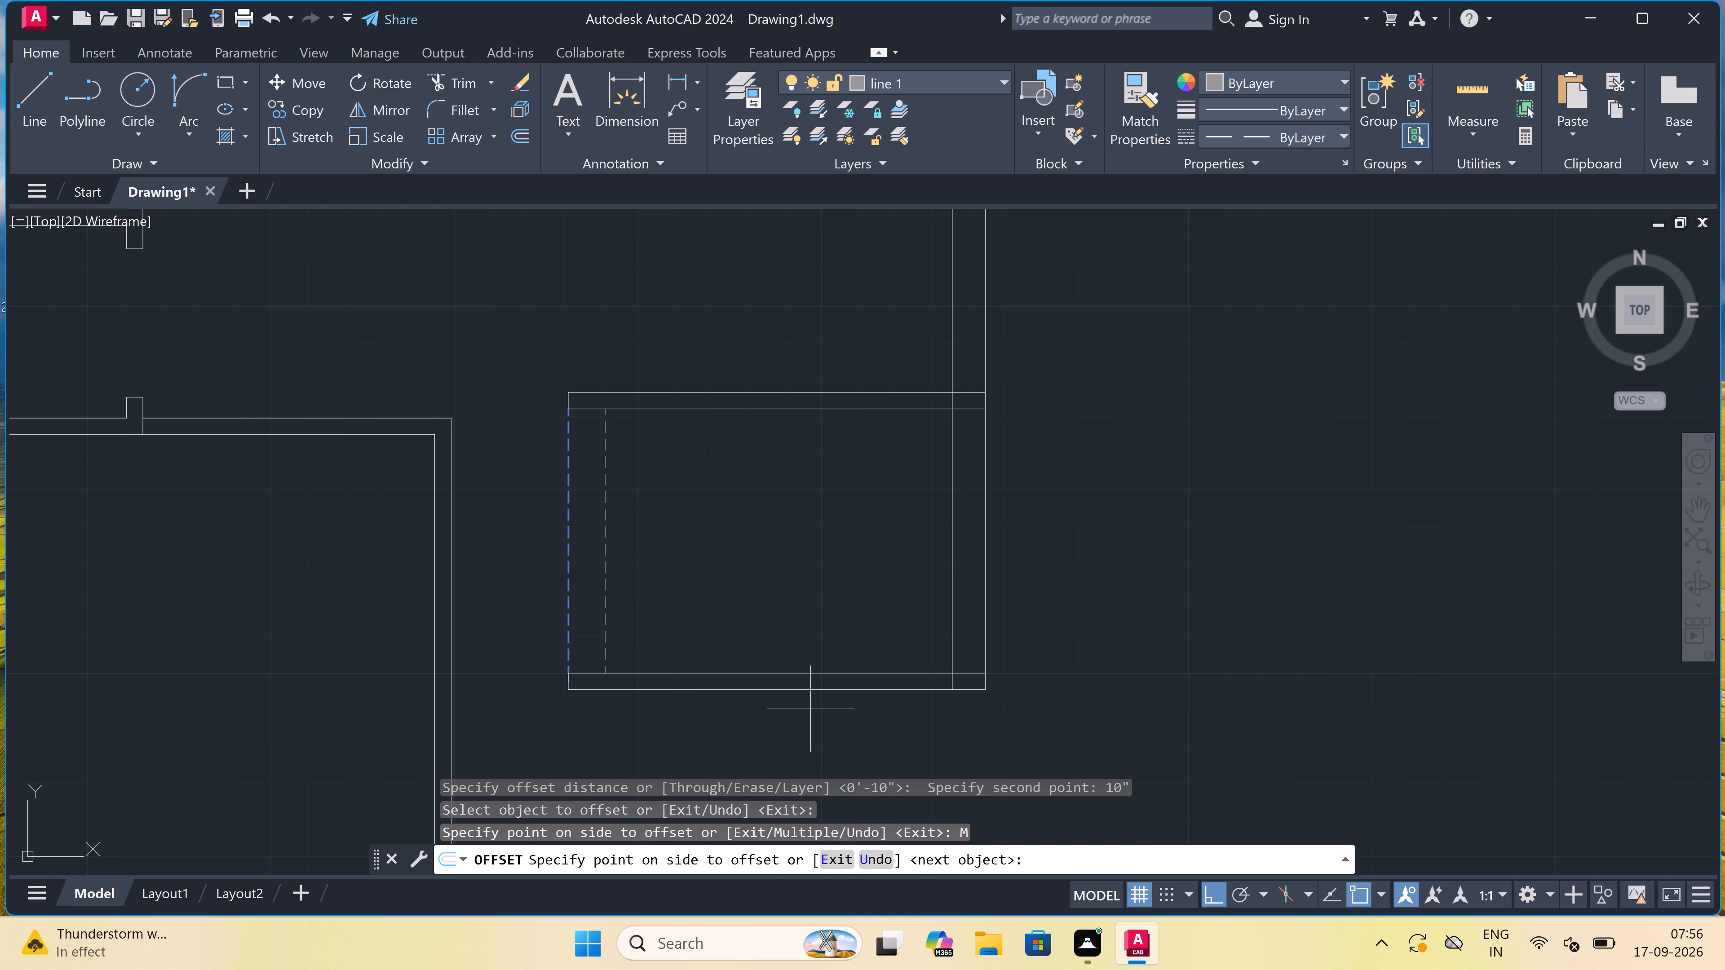
pyautogui.doubleClick(752, 570)
pyautogui.click(798, 559)
pyautogui.click(800, 556)
pyautogui.click(820, 560)
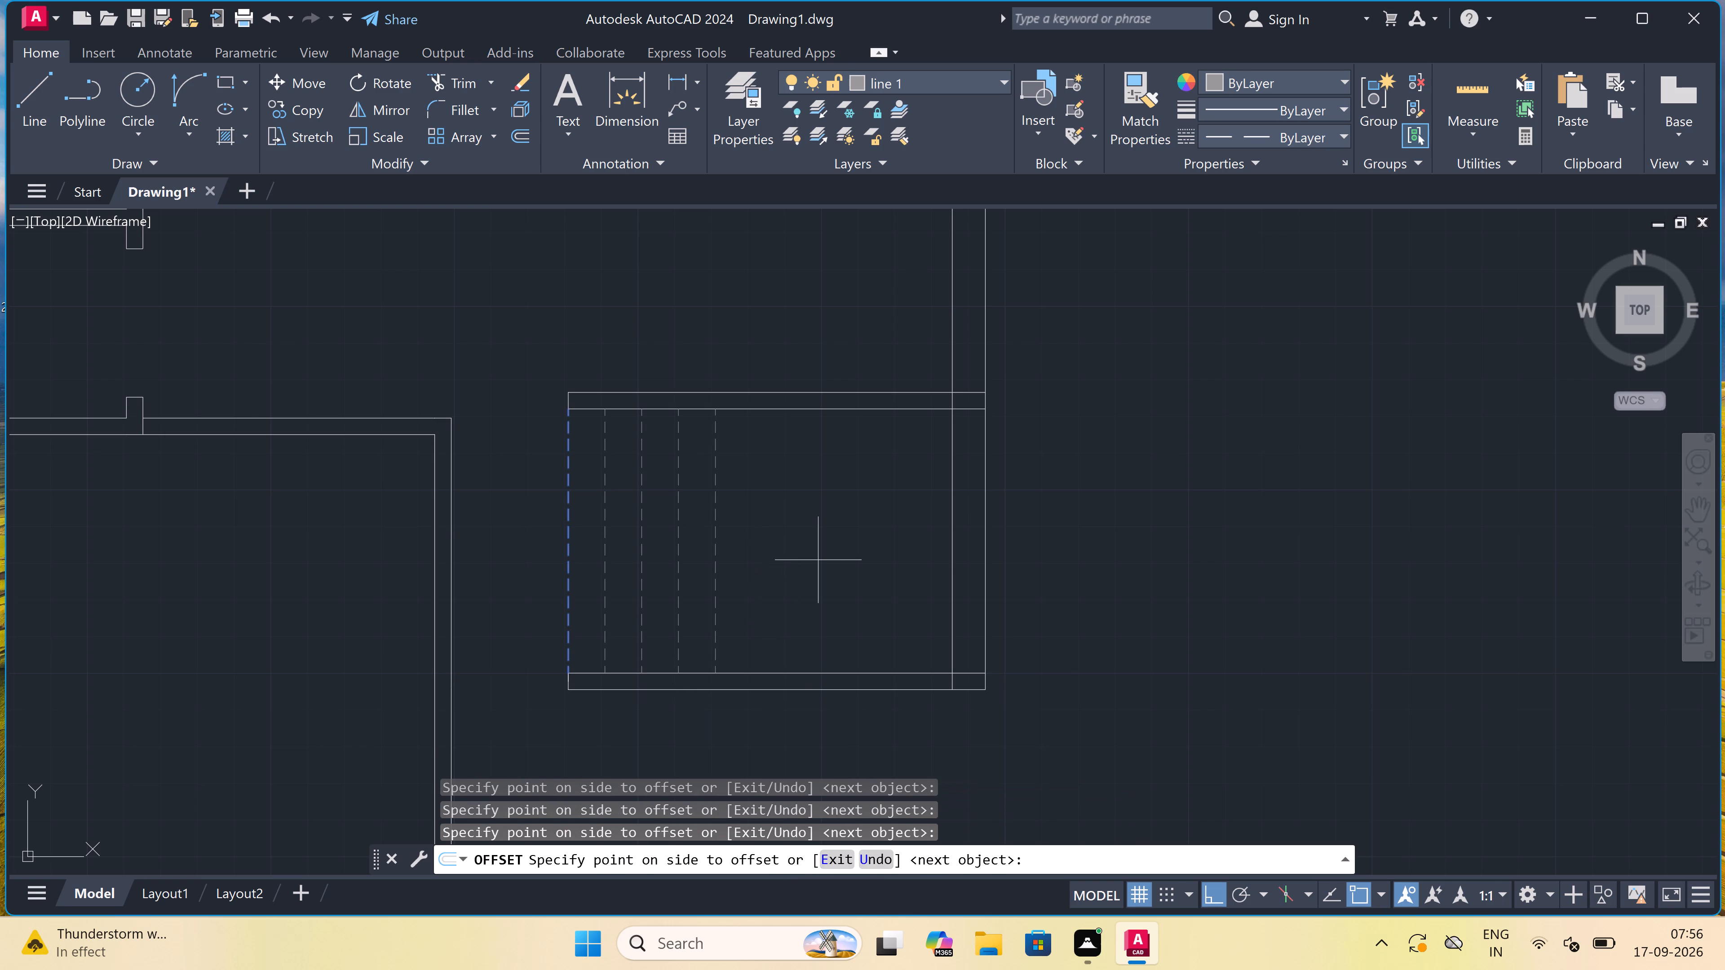
pyautogui.click(842, 562)
pyautogui.click(864, 561)
pyautogui.click(873, 559)
pyautogui.press('Escape')
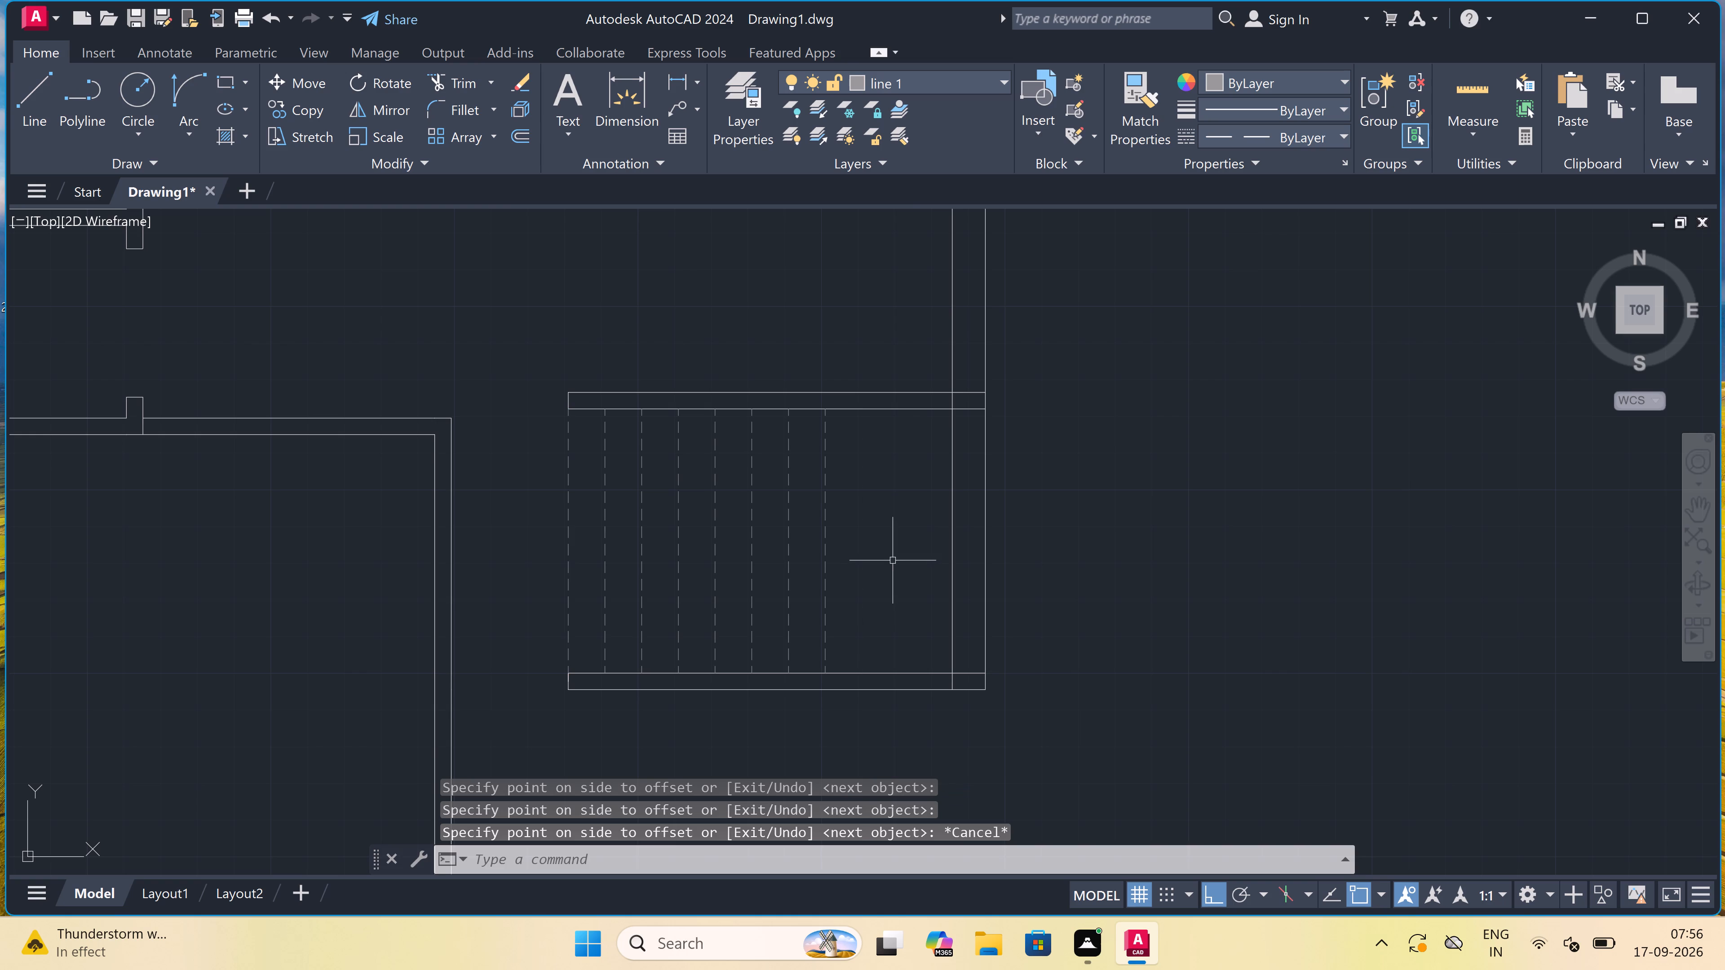
# Draw a horizontal line across the middle of the treads, from the last tread line to the first.
pyautogui.press('l')
pyautogui.press('space')
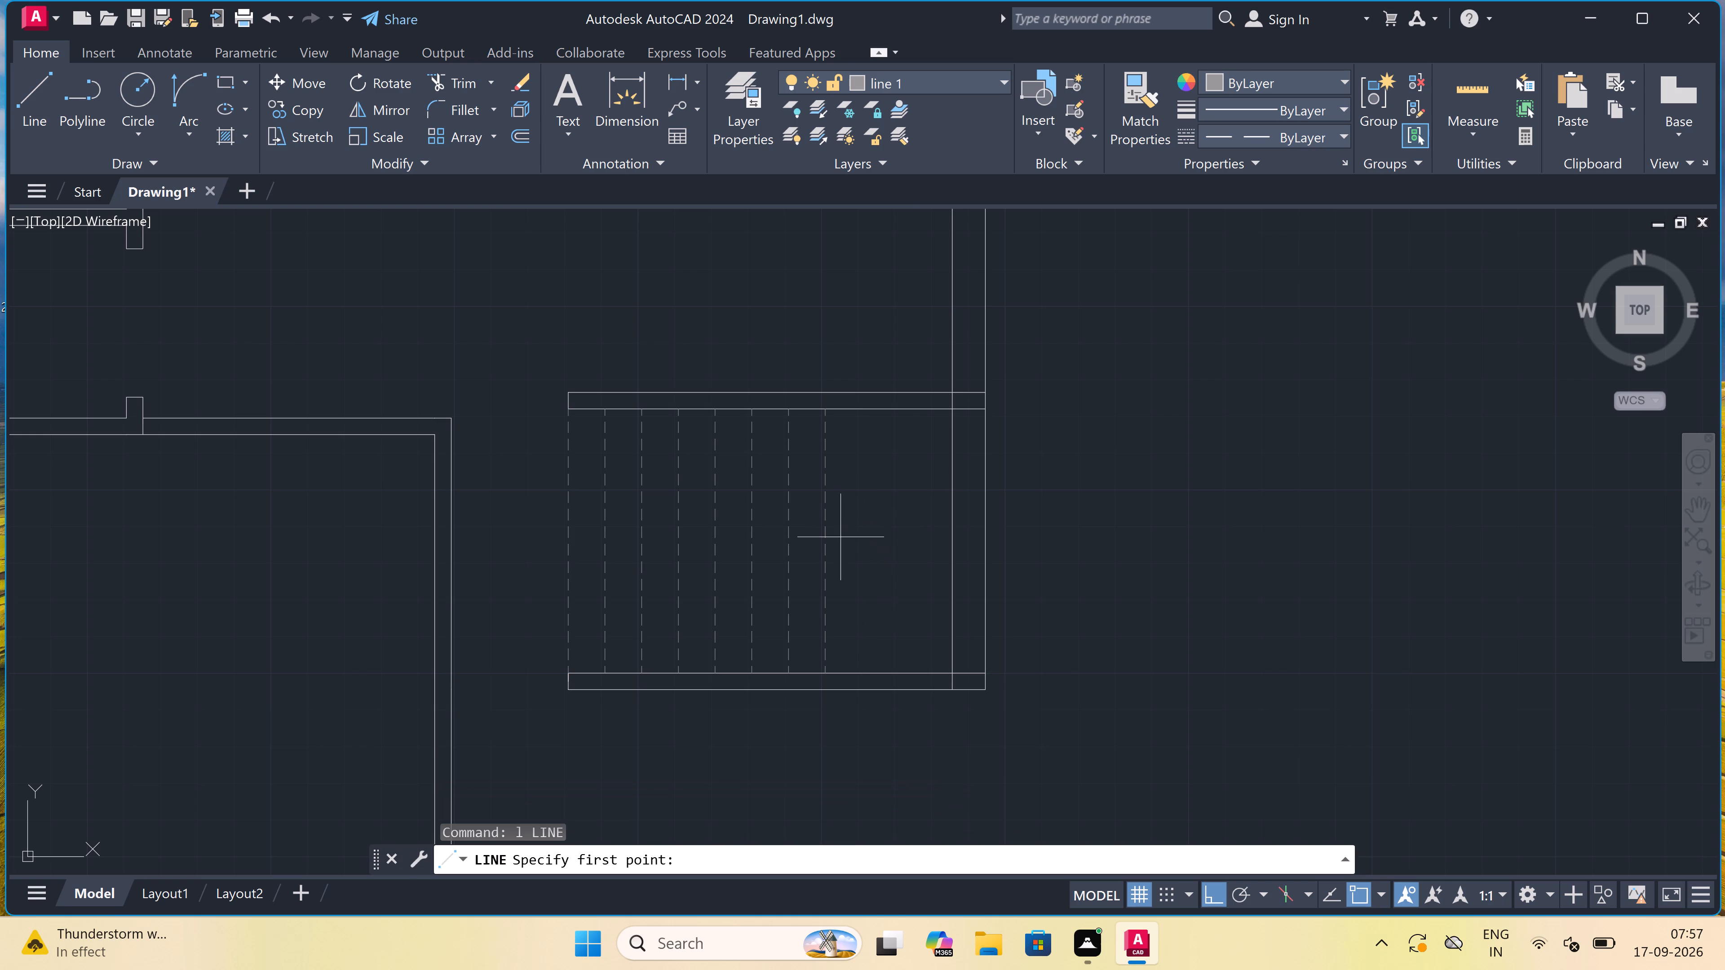
pyautogui.click(830, 540)
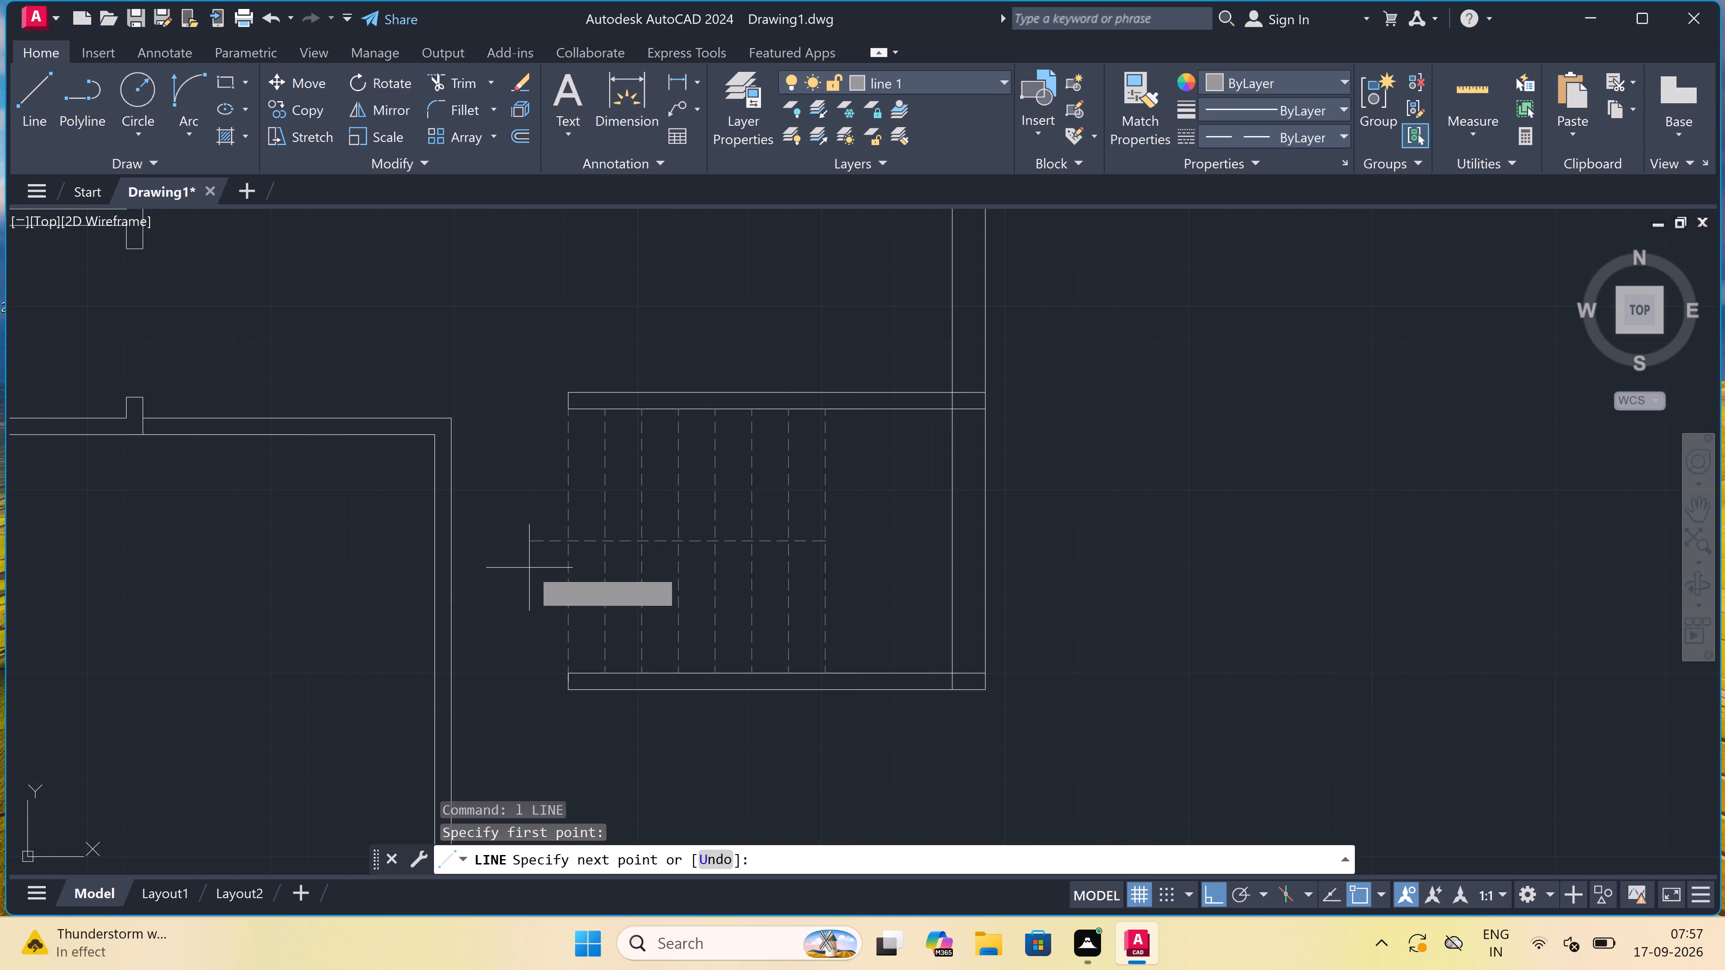
pyautogui.click(572, 545)
pyautogui.press('Escape')
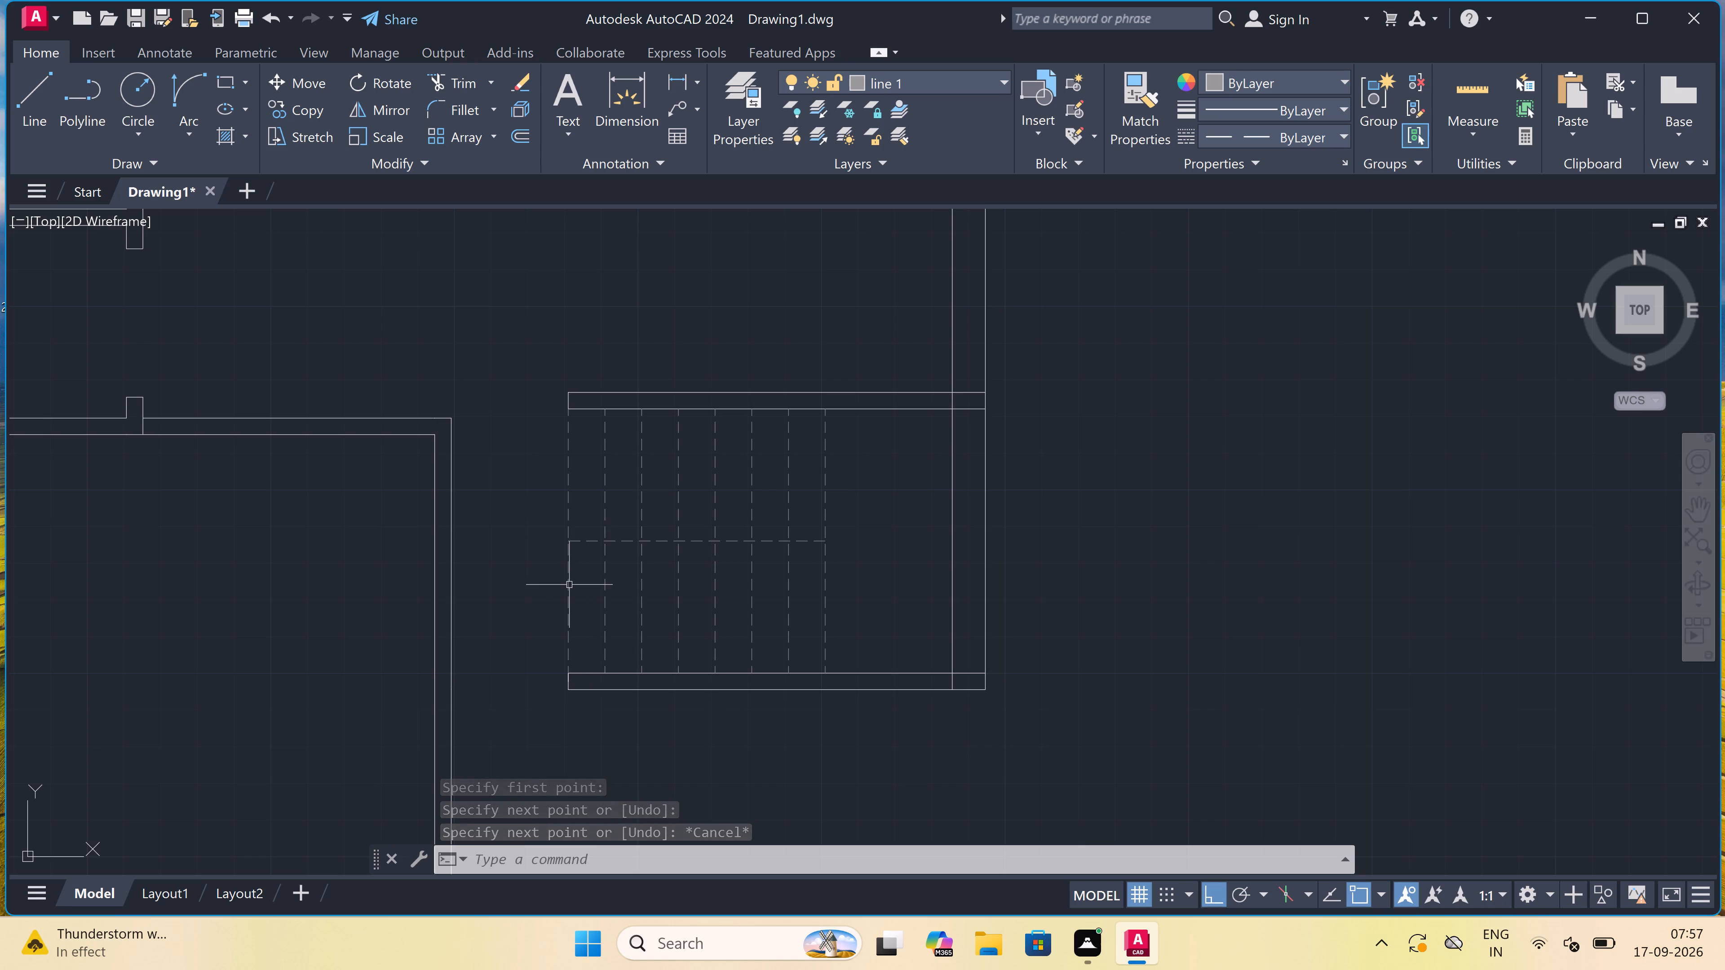
# Draw a U-shaped direction line from outside the stair's open end, through the lower flight, across the landing and back to the upper flight's third tread line.
pyautogui.press('space')
pyautogui.moveTo(541, 613); pyautogui.dragTo(548, 615)
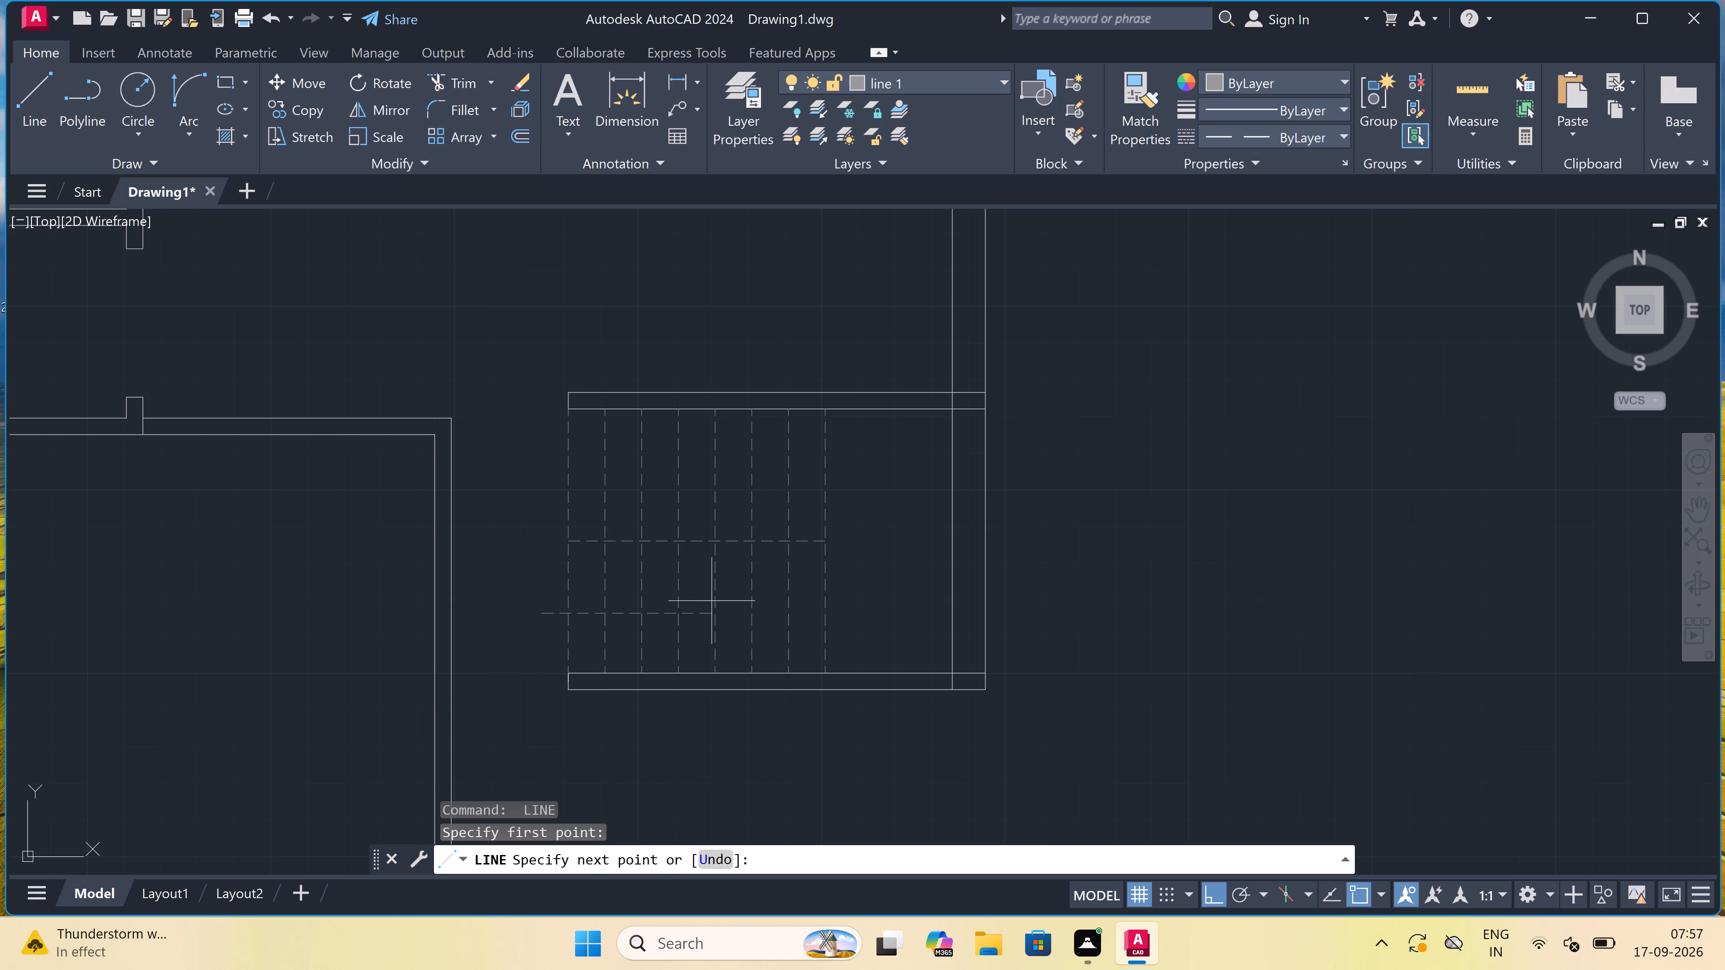
pyautogui.click(890, 603)
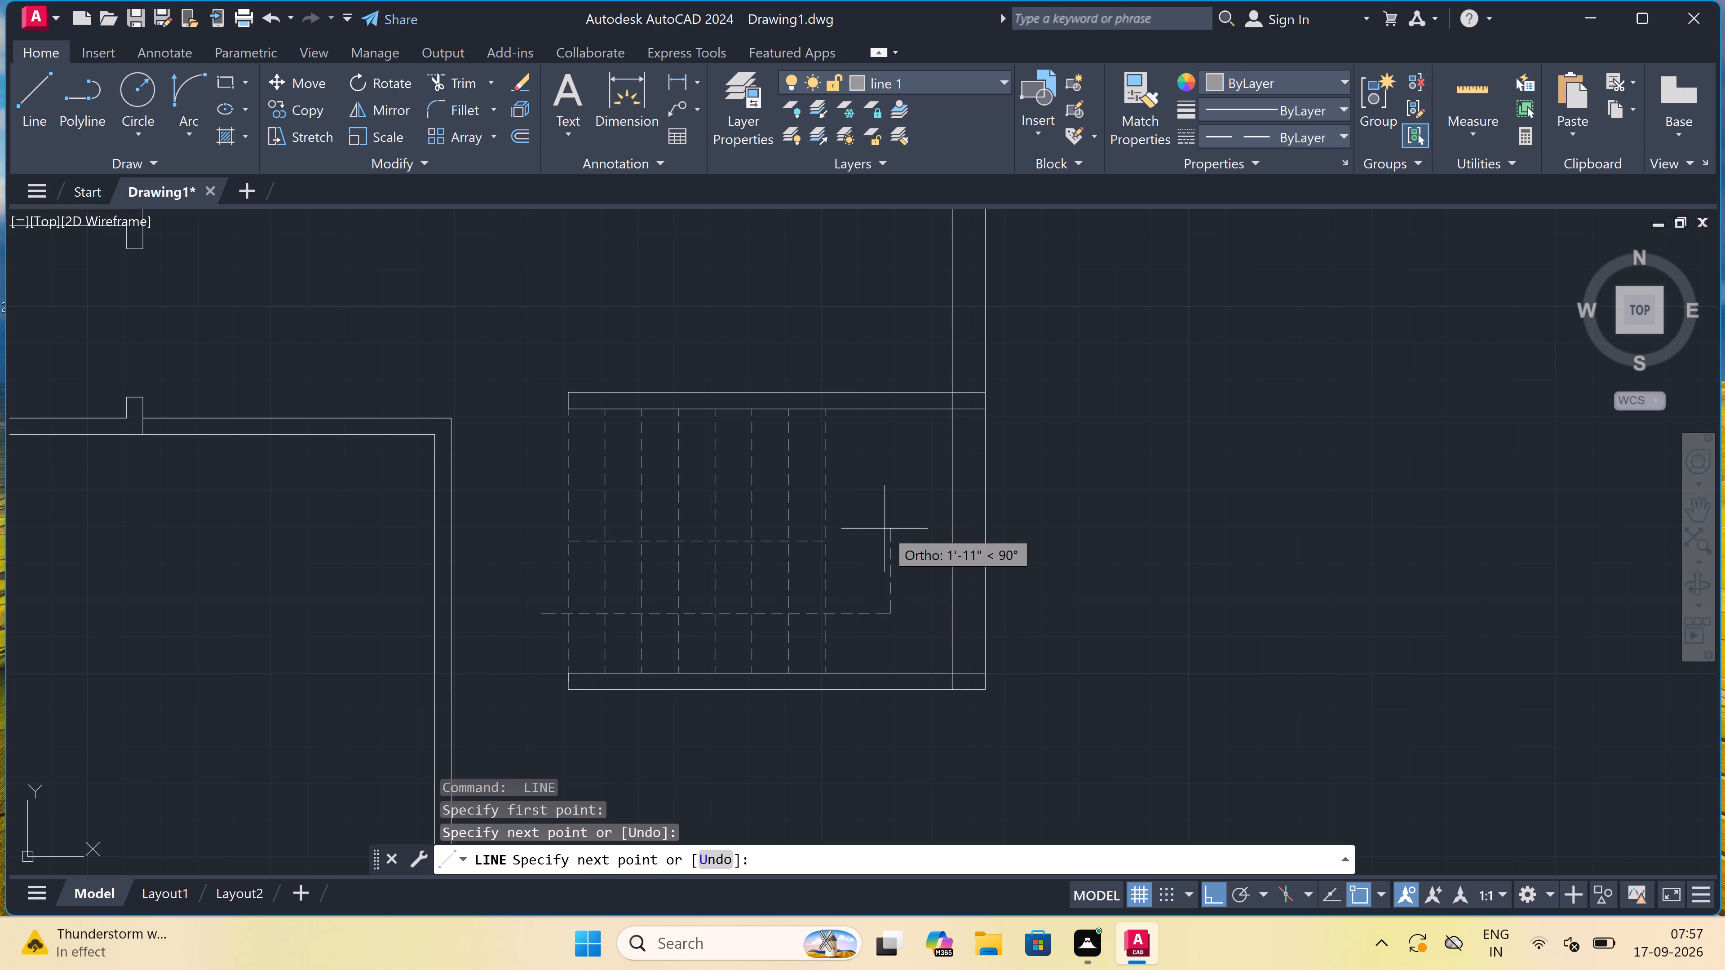
pyautogui.click(882, 474)
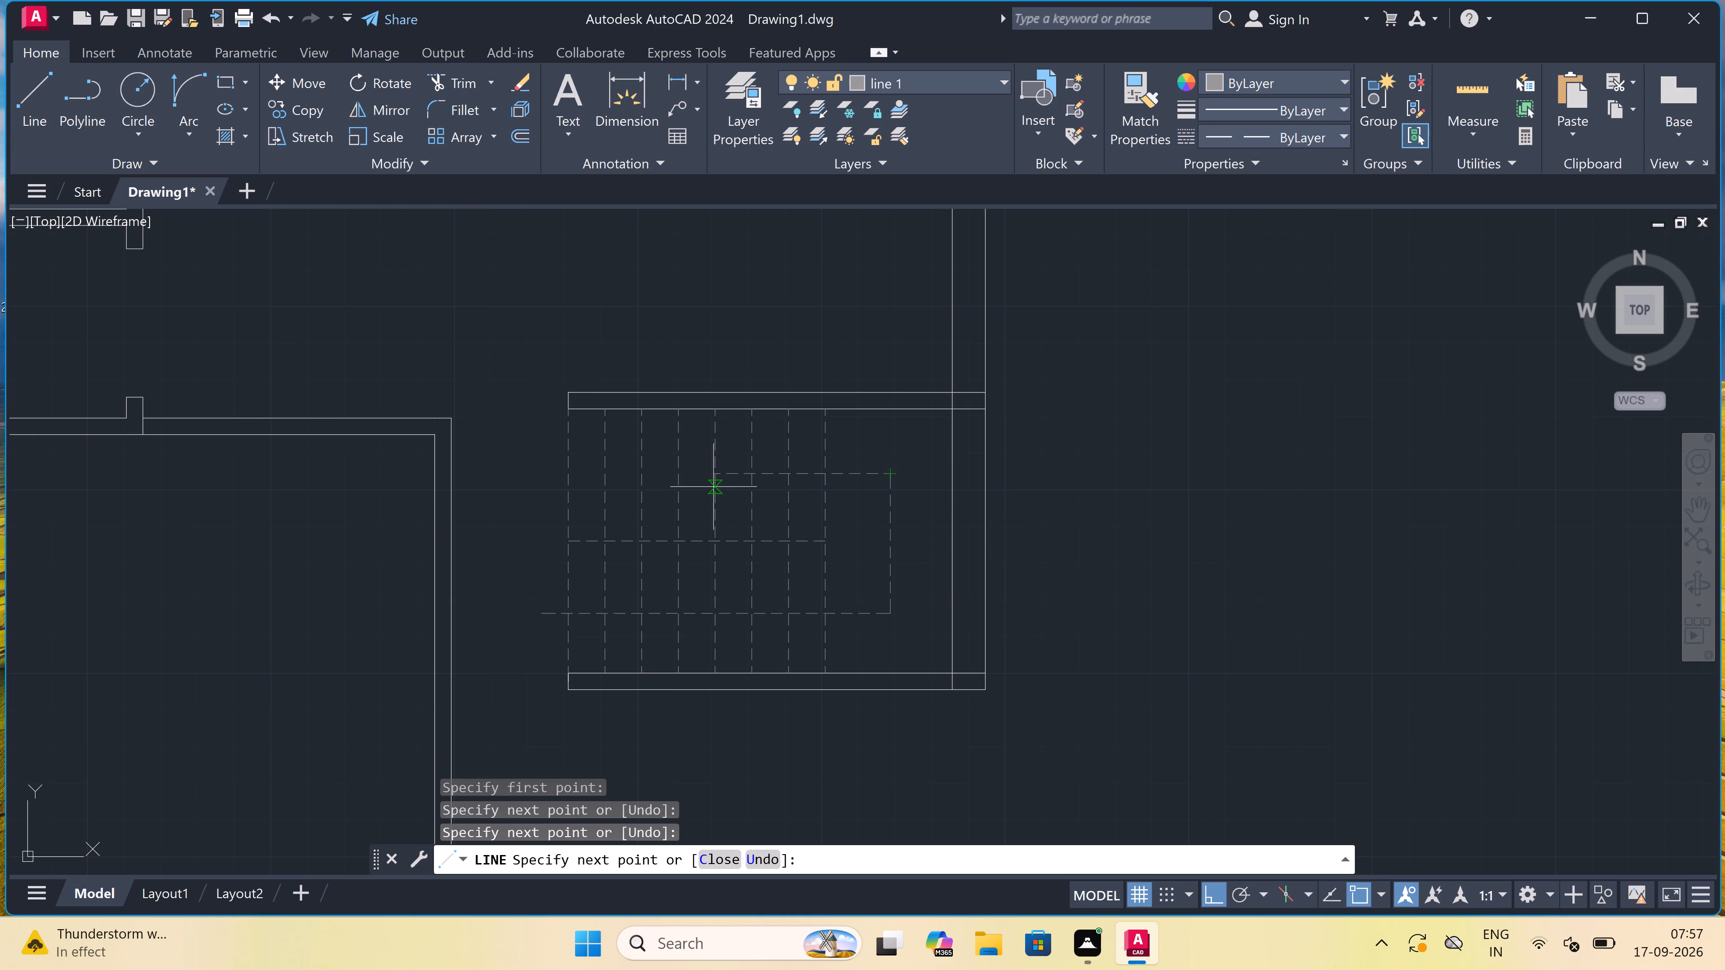
pyautogui.scroll(2, 610, 479)
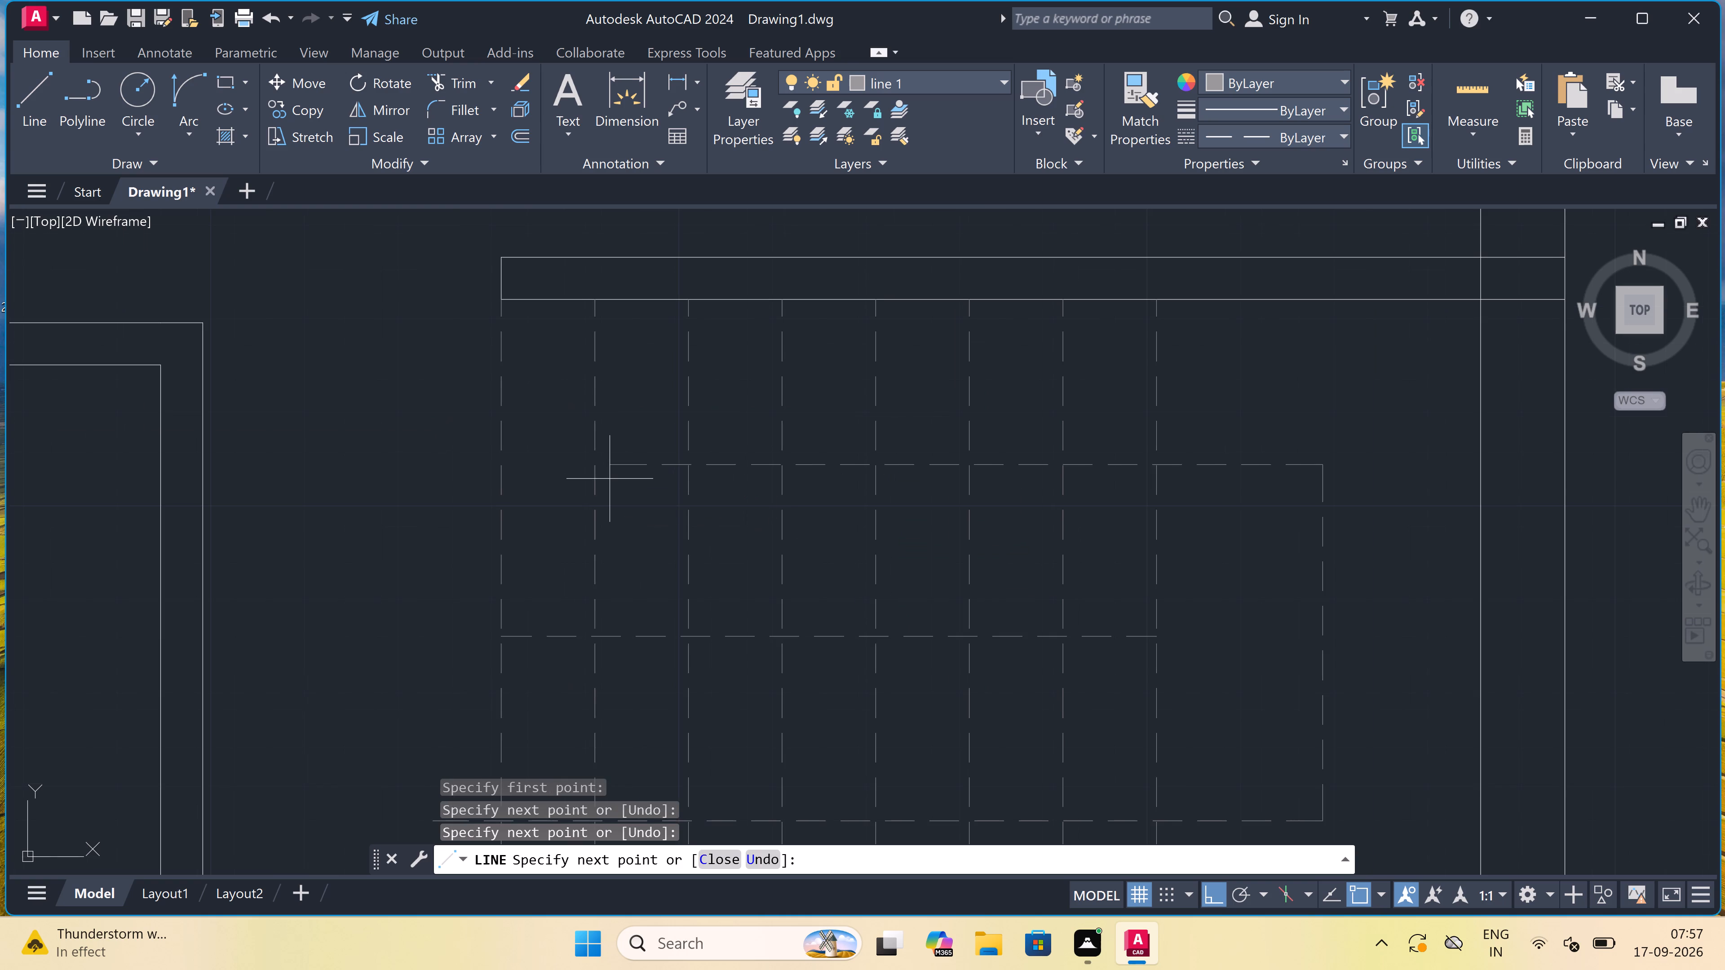
pyautogui.doubleClick(684, 469)
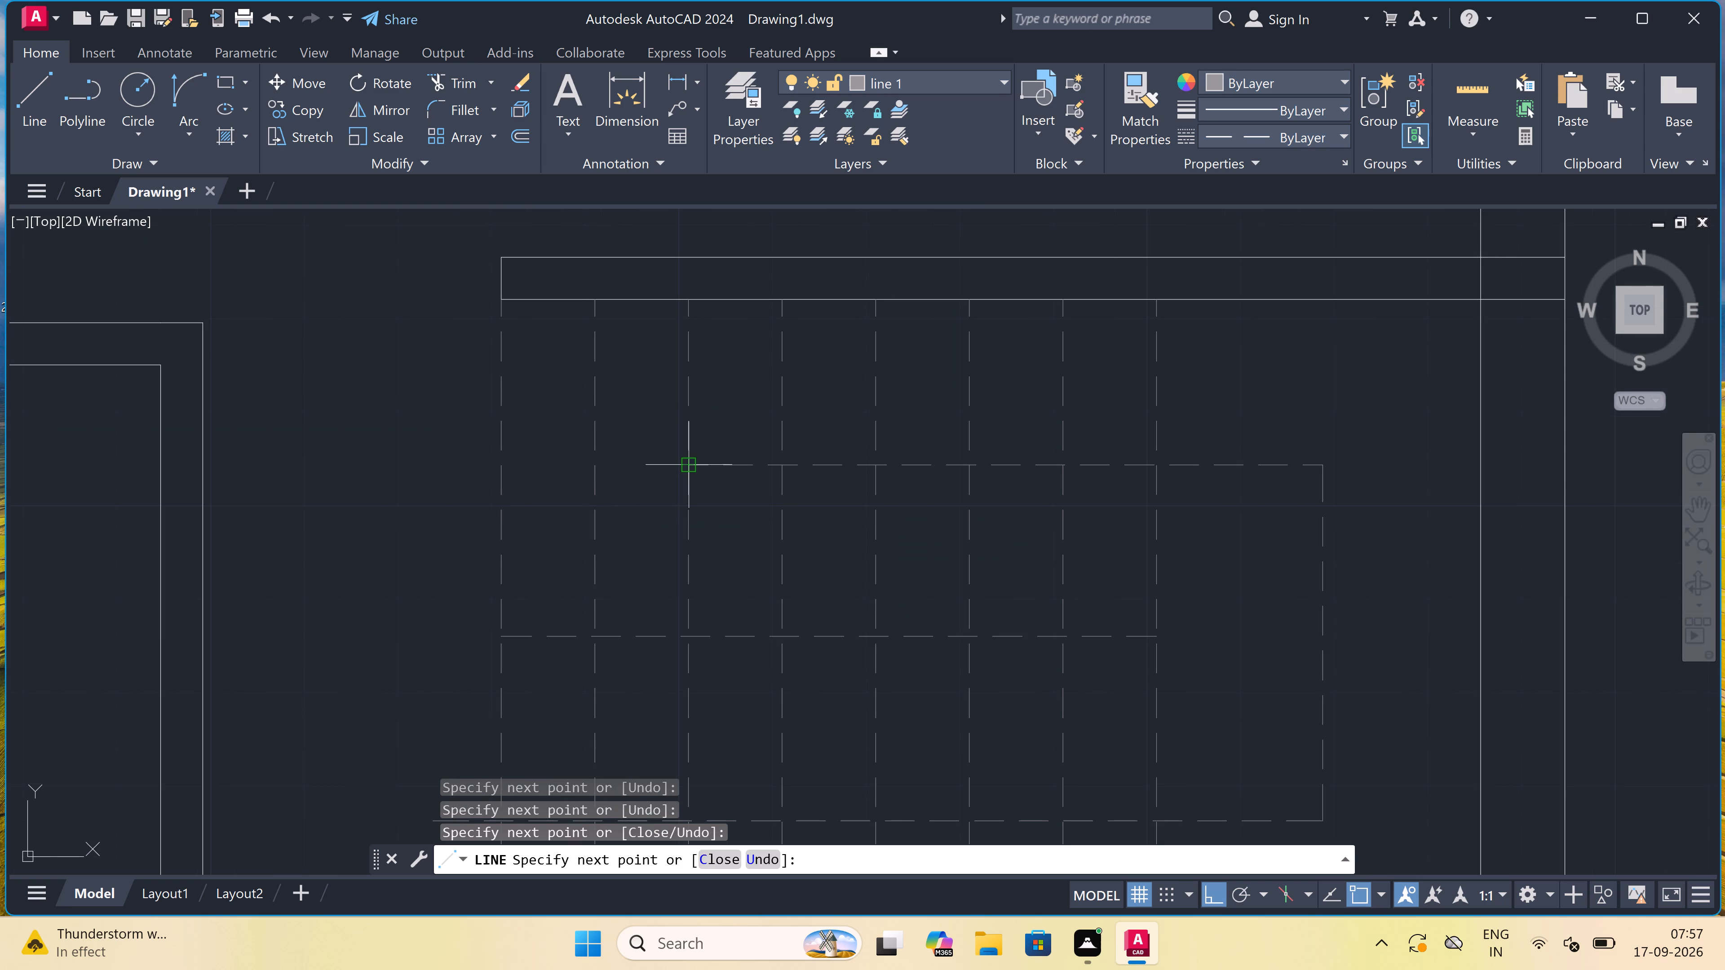
# Draw a triangular arrowhead at the end of the direction line, with its base on the neighbouring tread line.
pyautogui.press('F8')
pyautogui.doubleClick(786, 419)
pyautogui.press('F8')
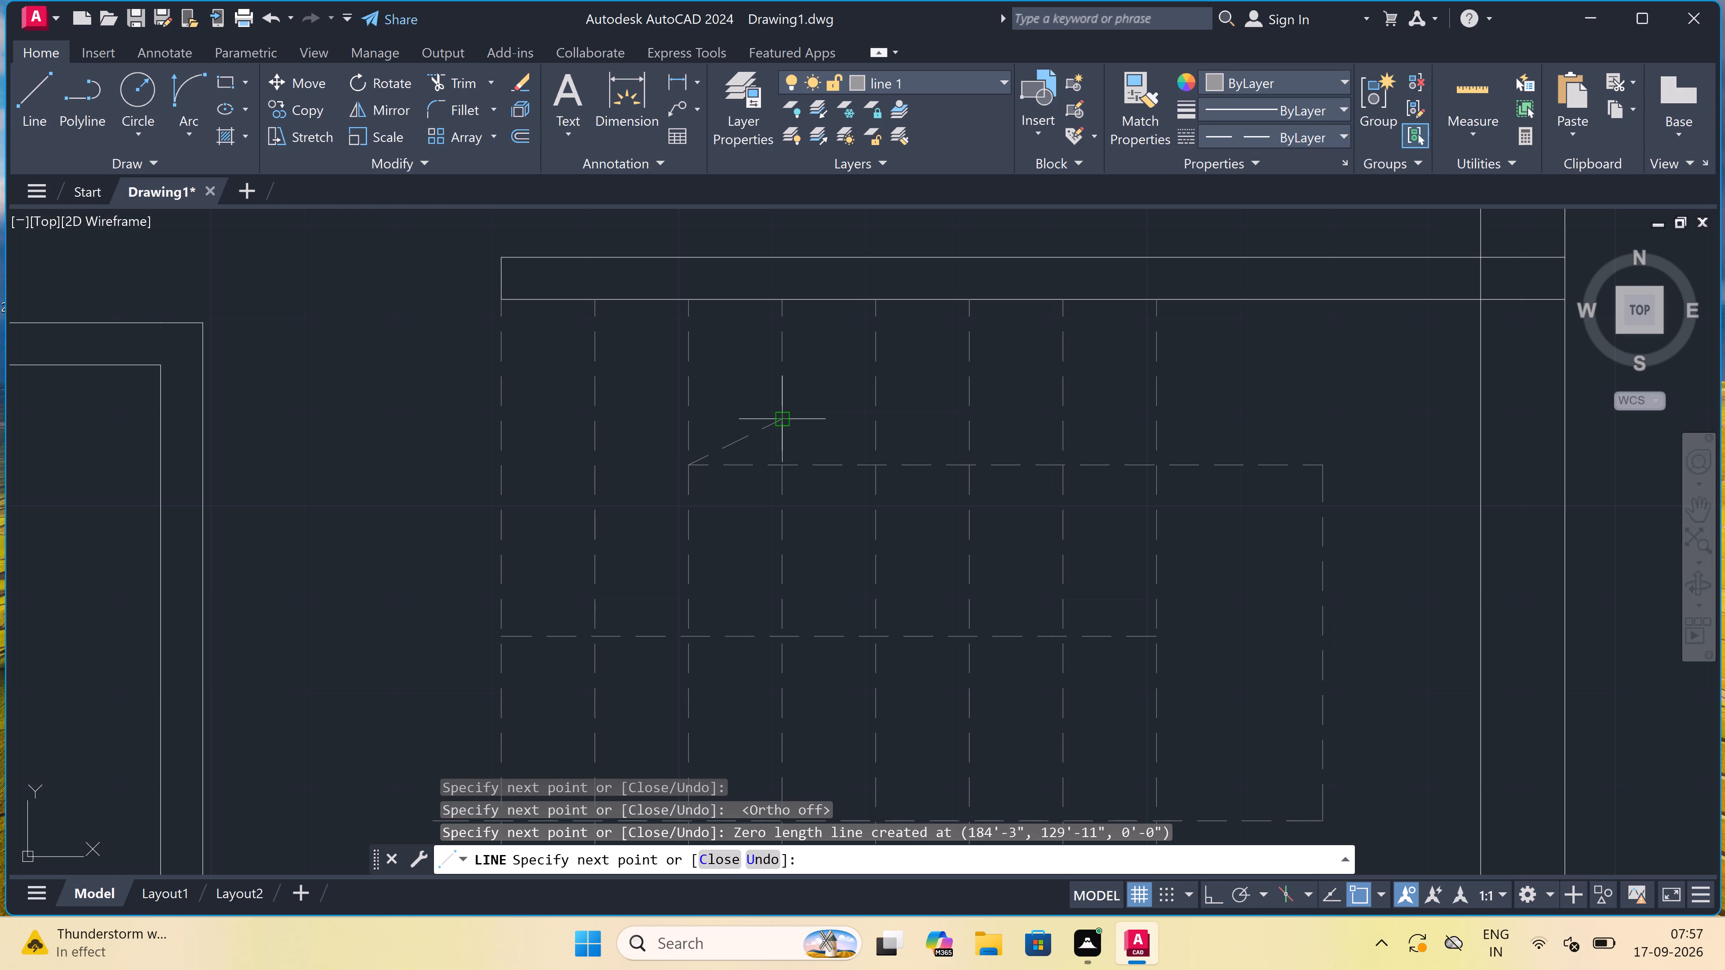
pyautogui.click(783, 515)
pyautogui.press('F8')
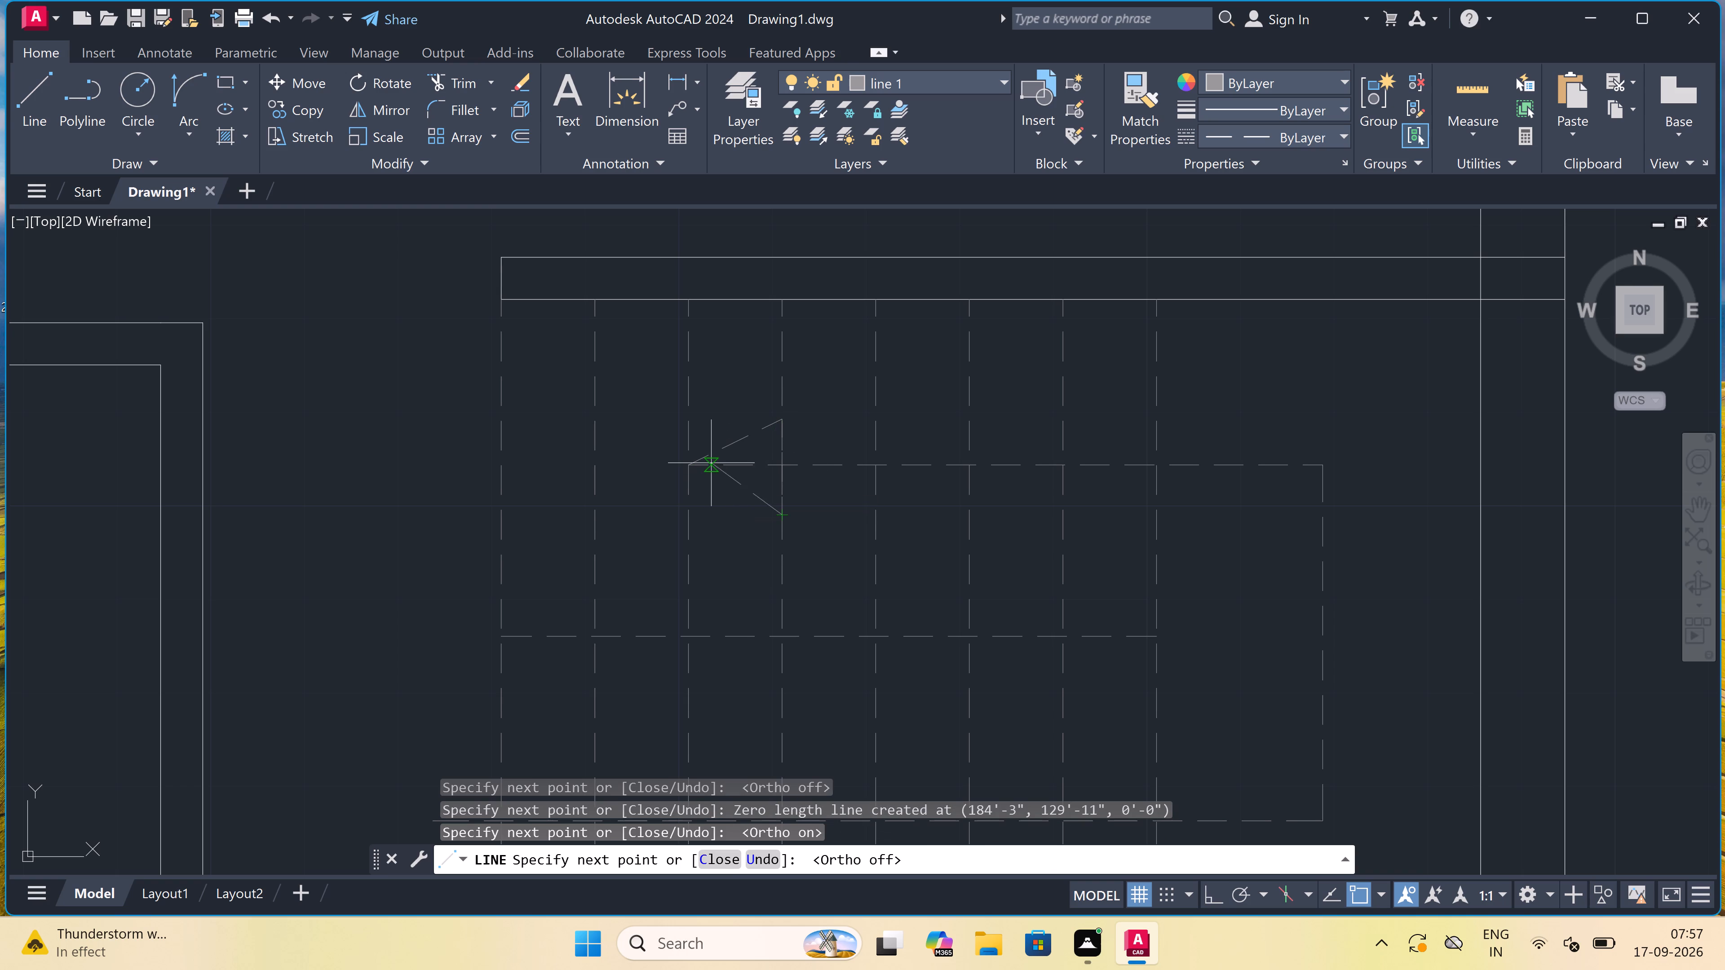
pyautogui.click(688, 470)
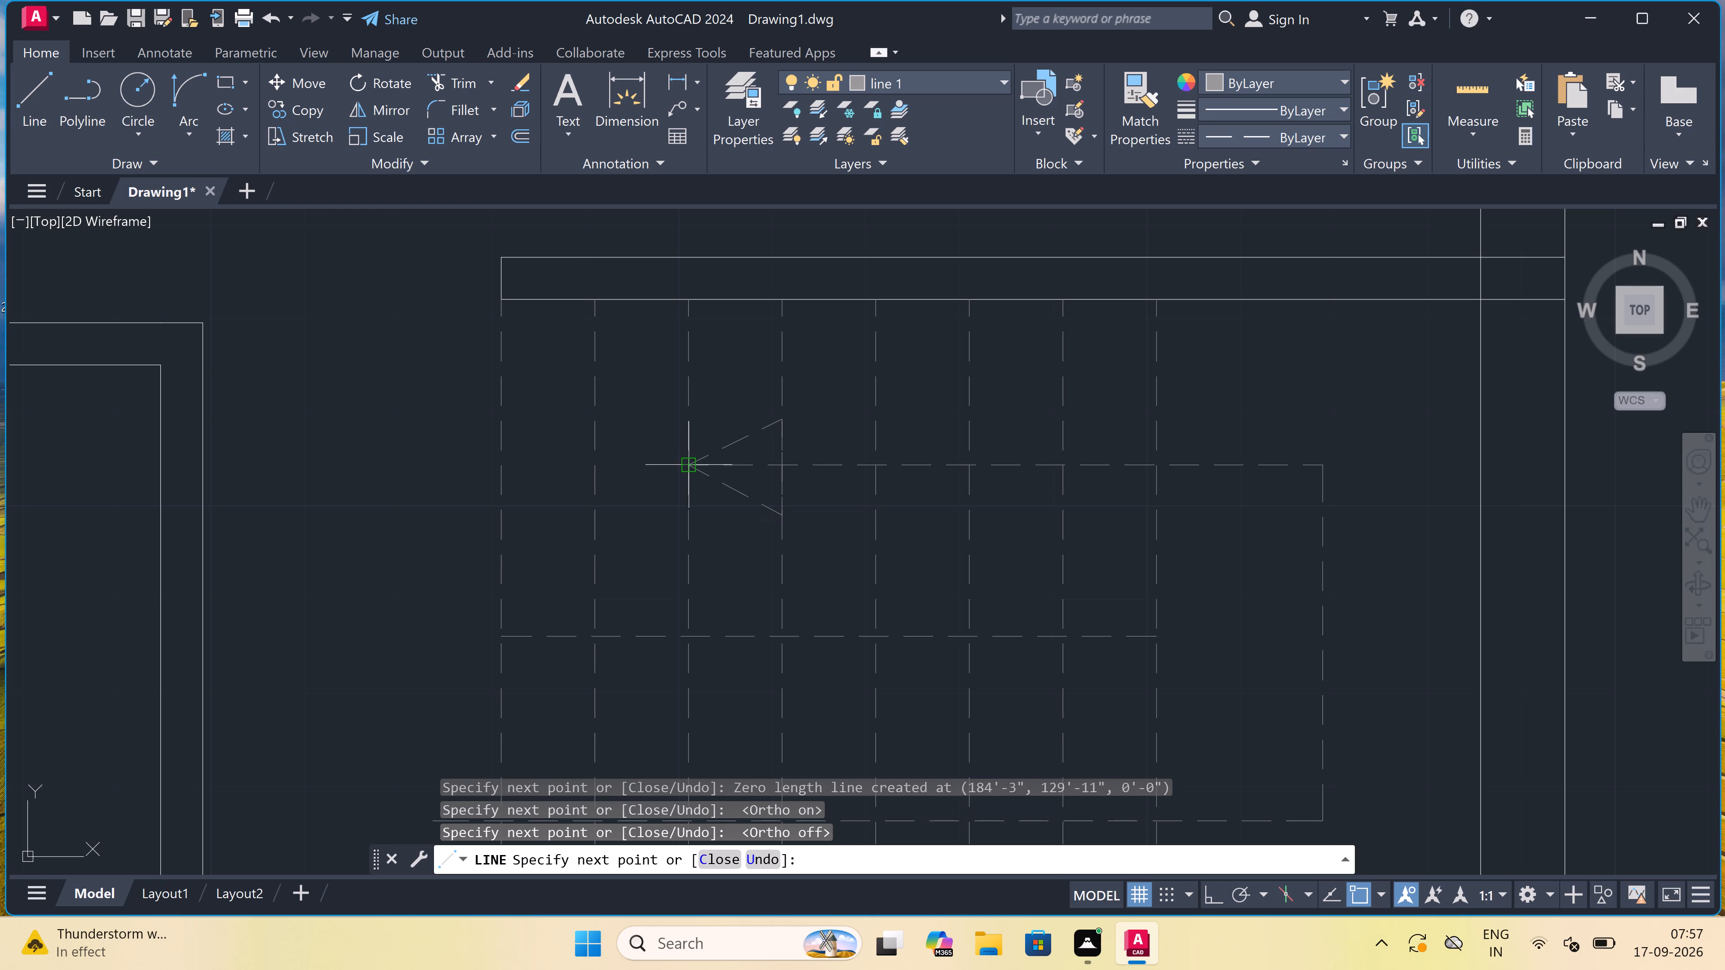
pyautogui.press('Escape')
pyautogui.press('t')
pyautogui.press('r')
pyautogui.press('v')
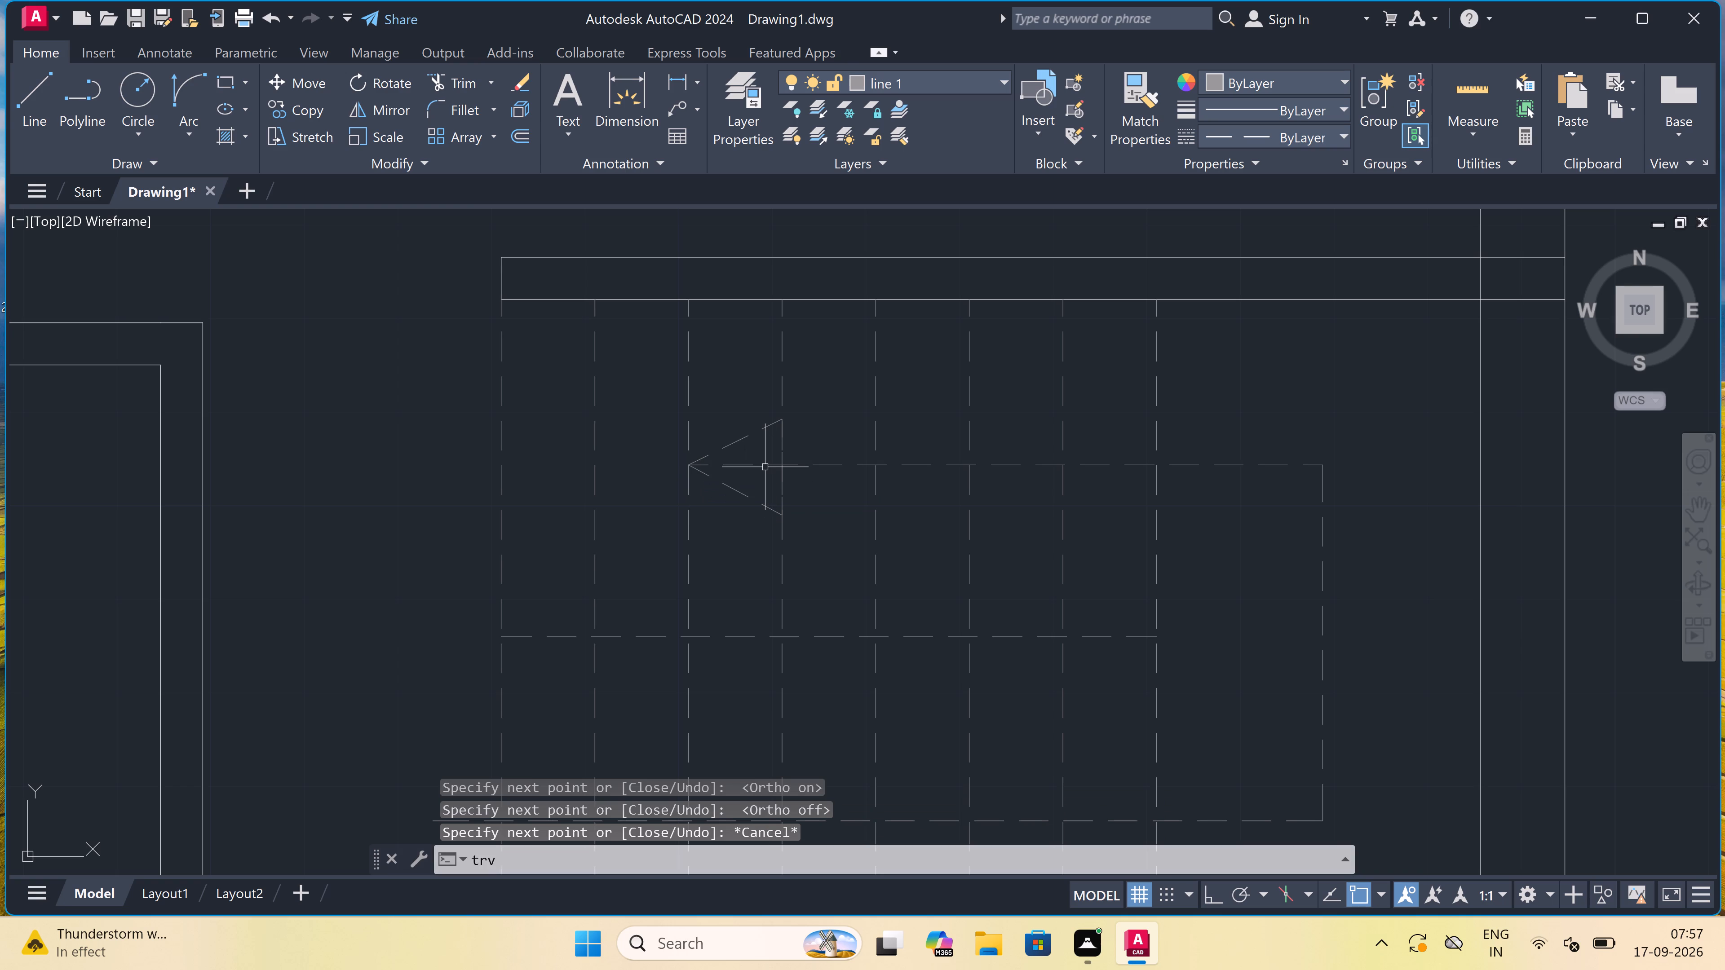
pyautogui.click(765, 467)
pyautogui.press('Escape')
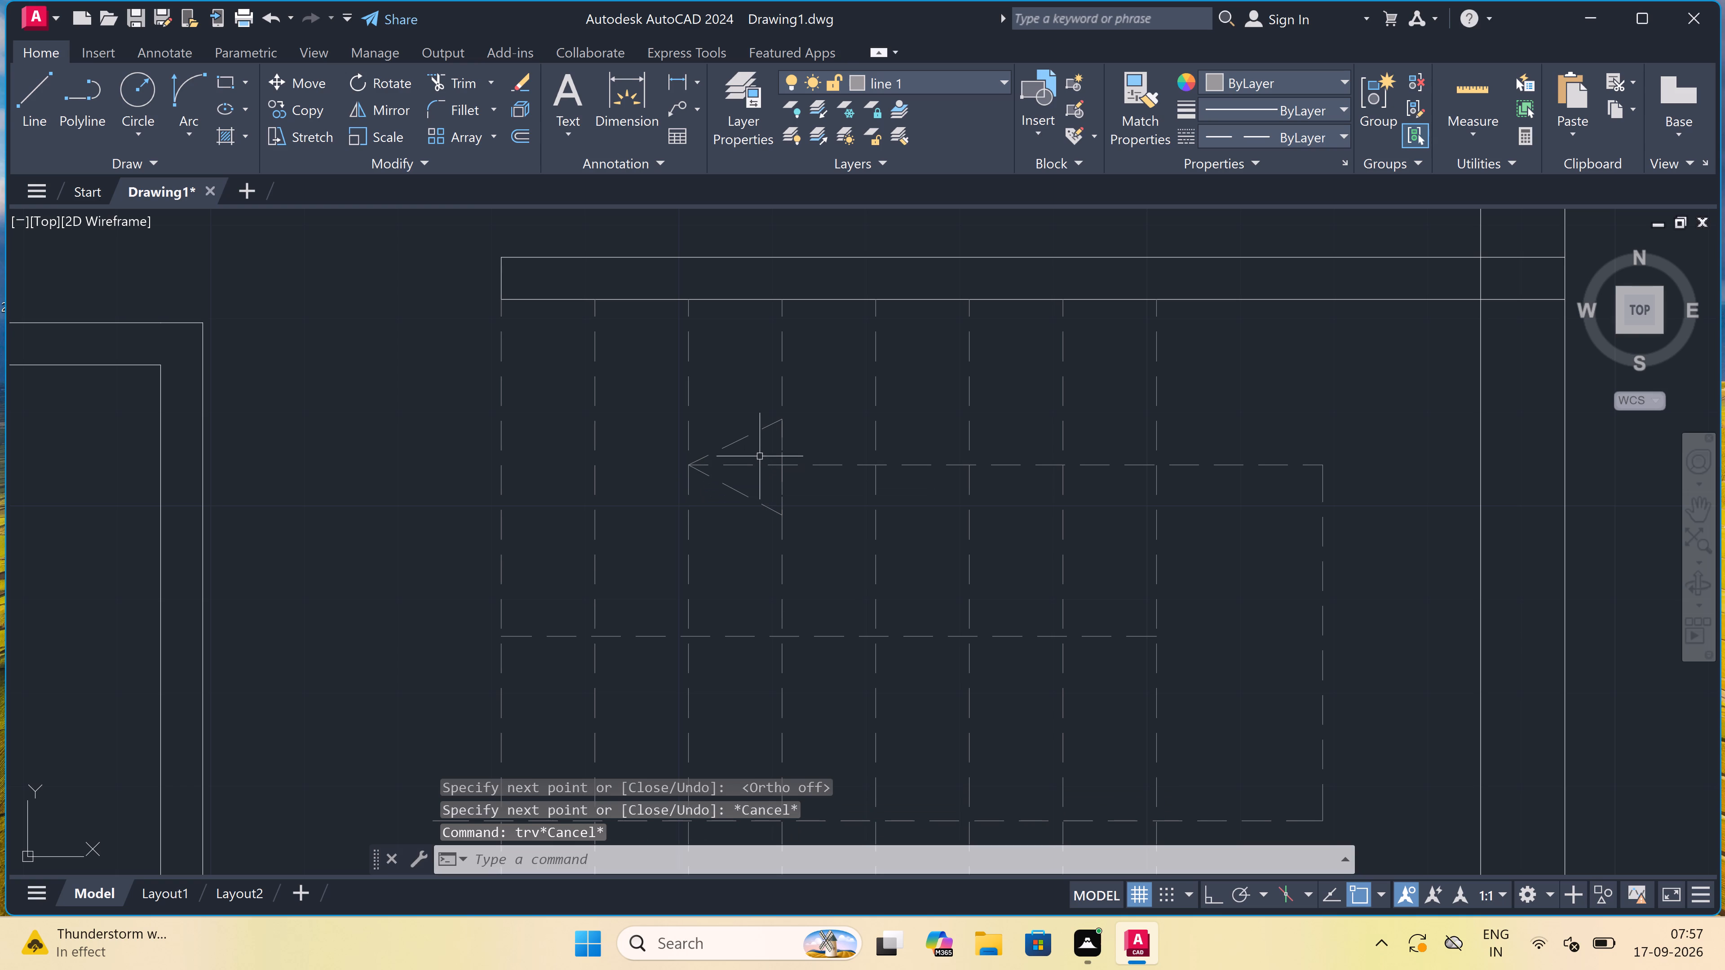
# Trim away the part of the direction line that lies inside the arrowhead.
pyautogui.write('tr')
pyautogui.press('space')
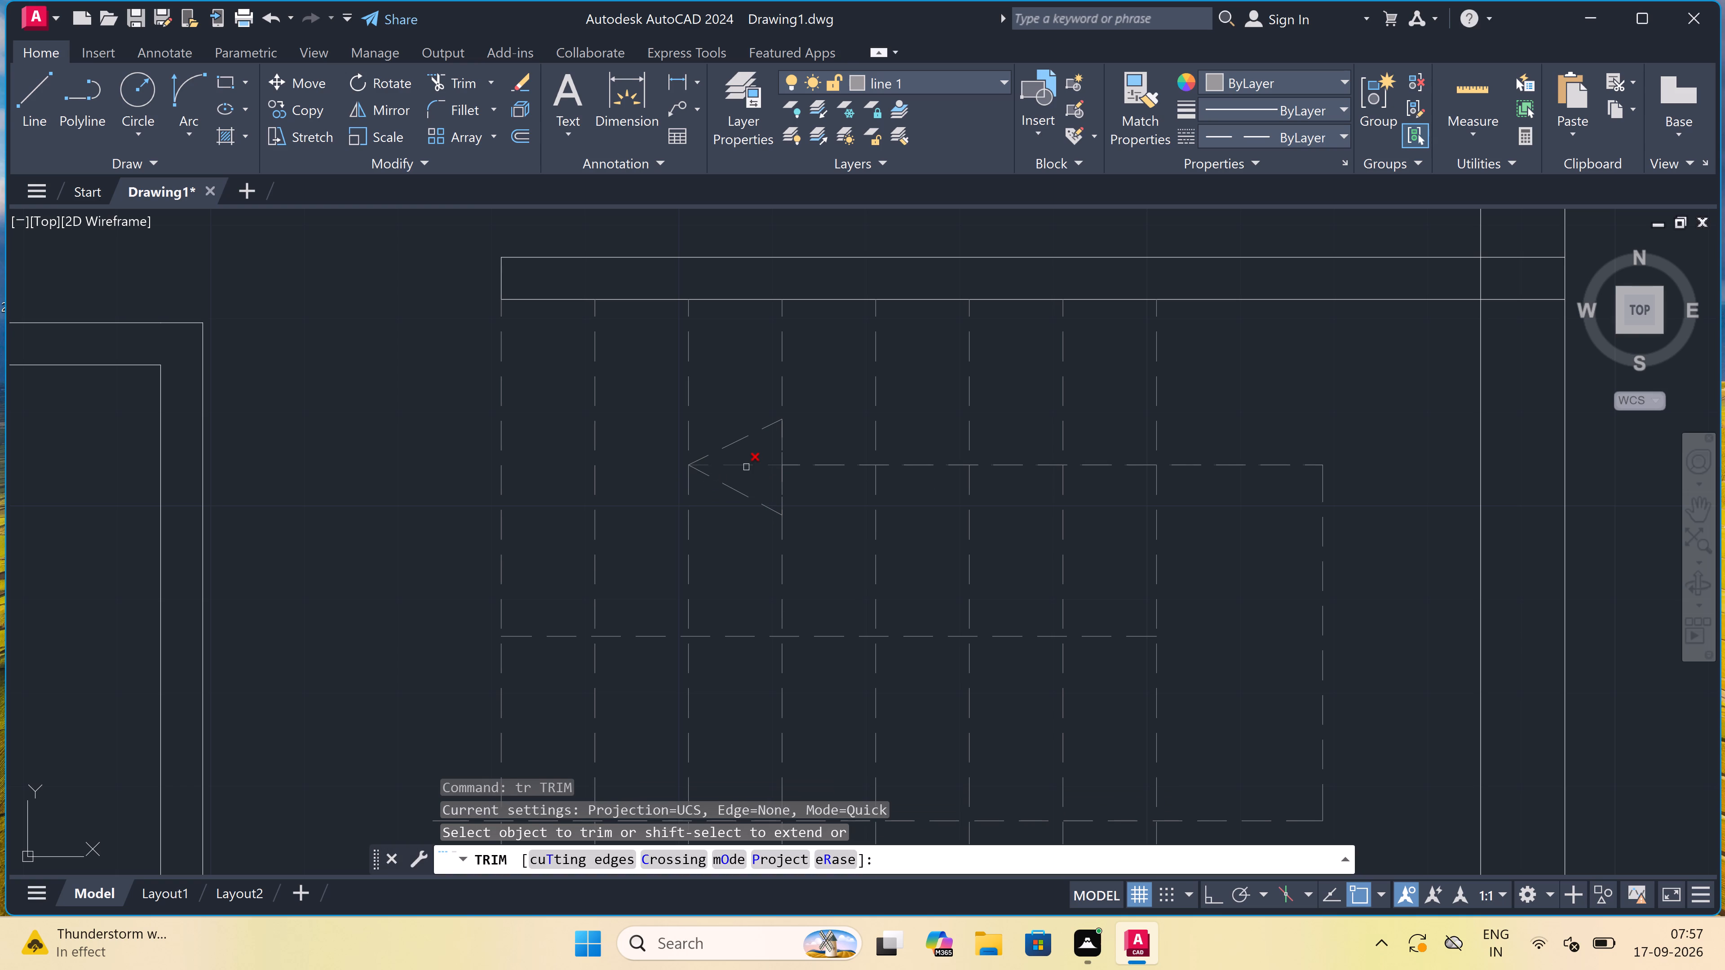
pyautogui.tripleClick(746, 467)
pyautogui.press('Escape')
# Examine the staircase in relation to the surrounding walls and rooms of the plan.
pyautogui.scroll(-3, 747, 465)
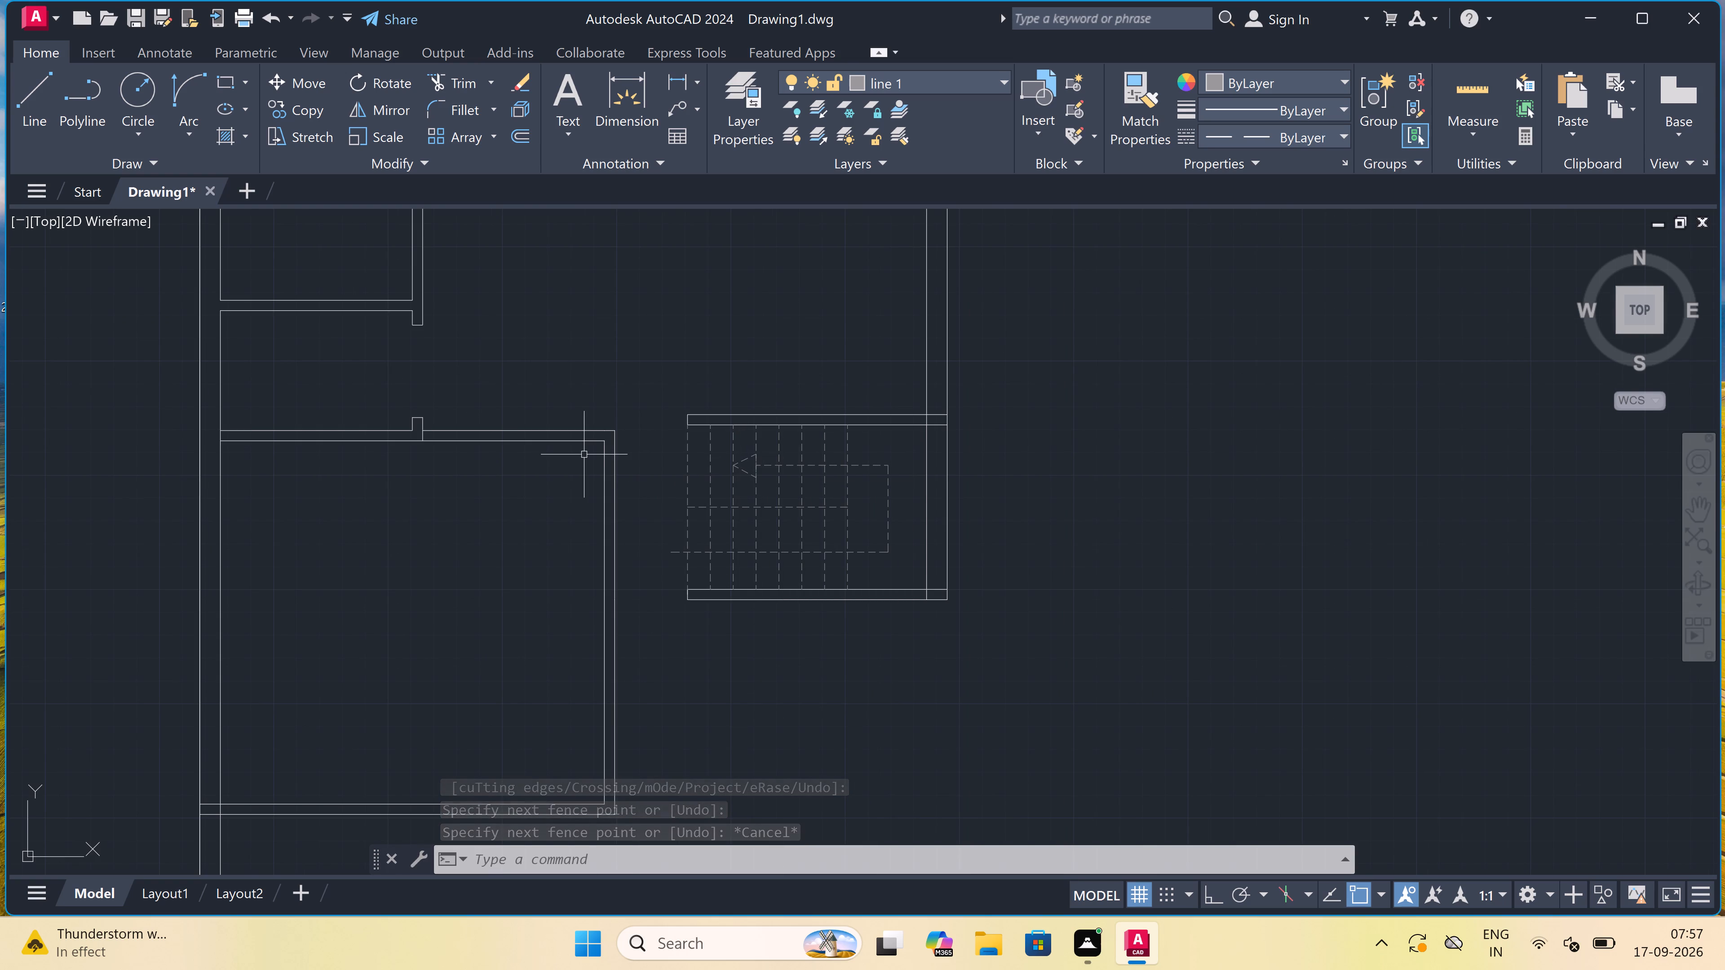
pyautogui.scroll(1, 583, 453)
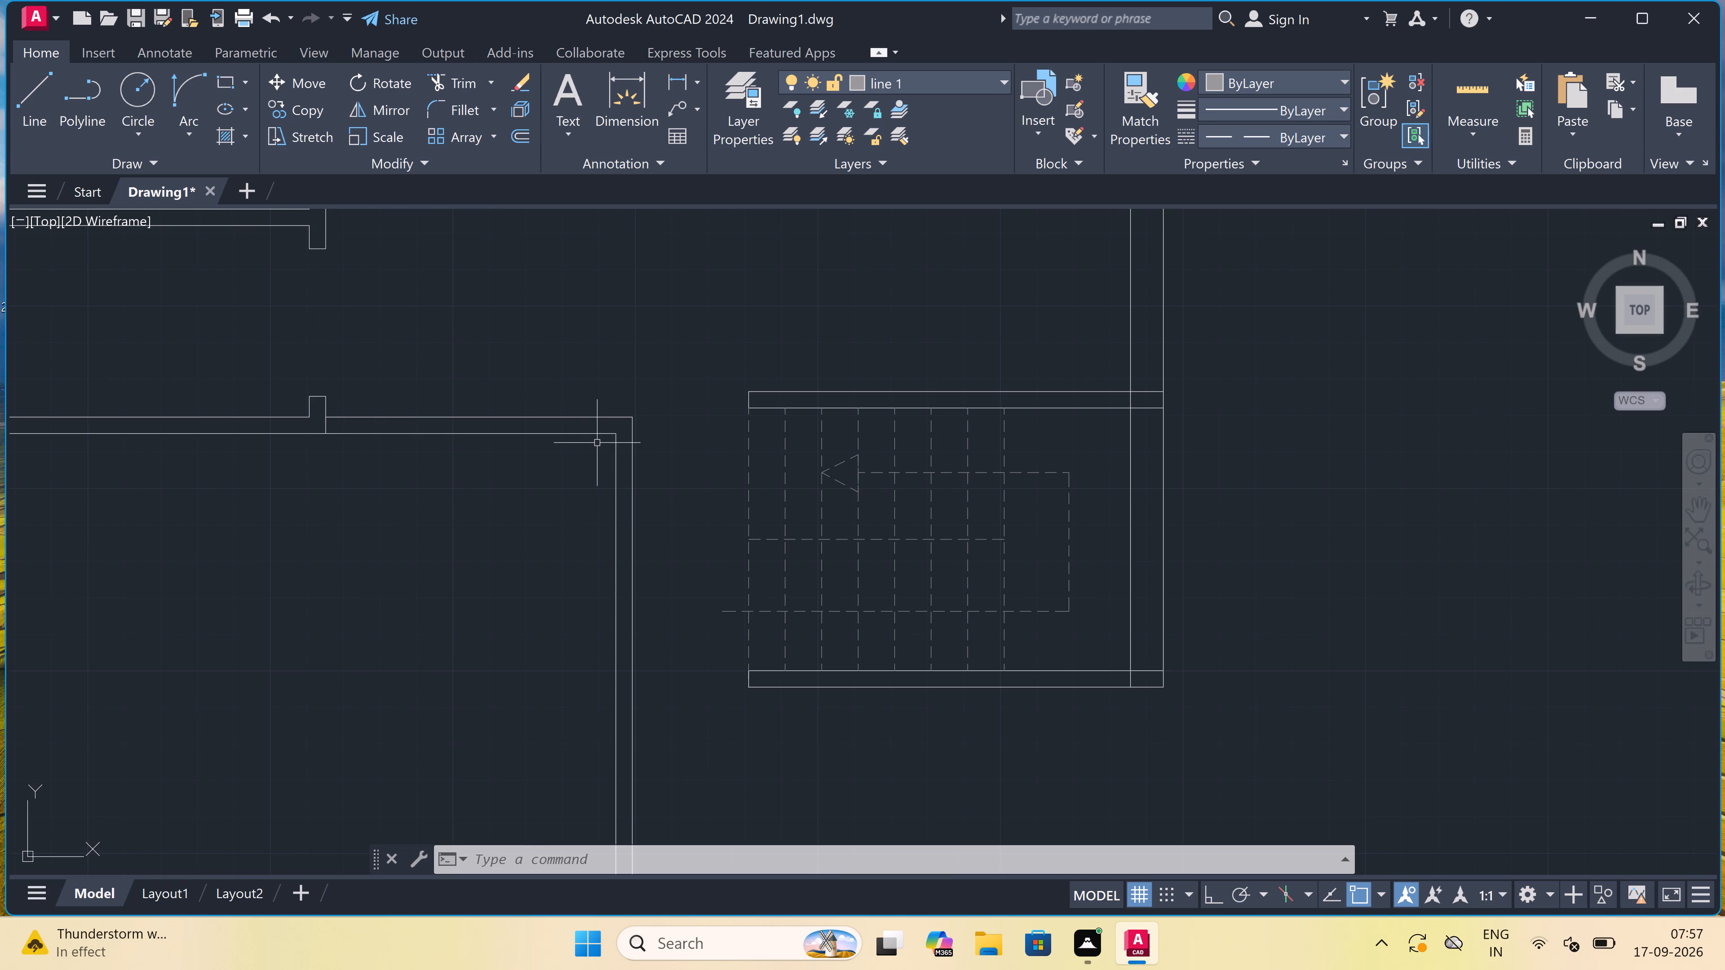
pyautogui.scroll(-3, 619, 436)
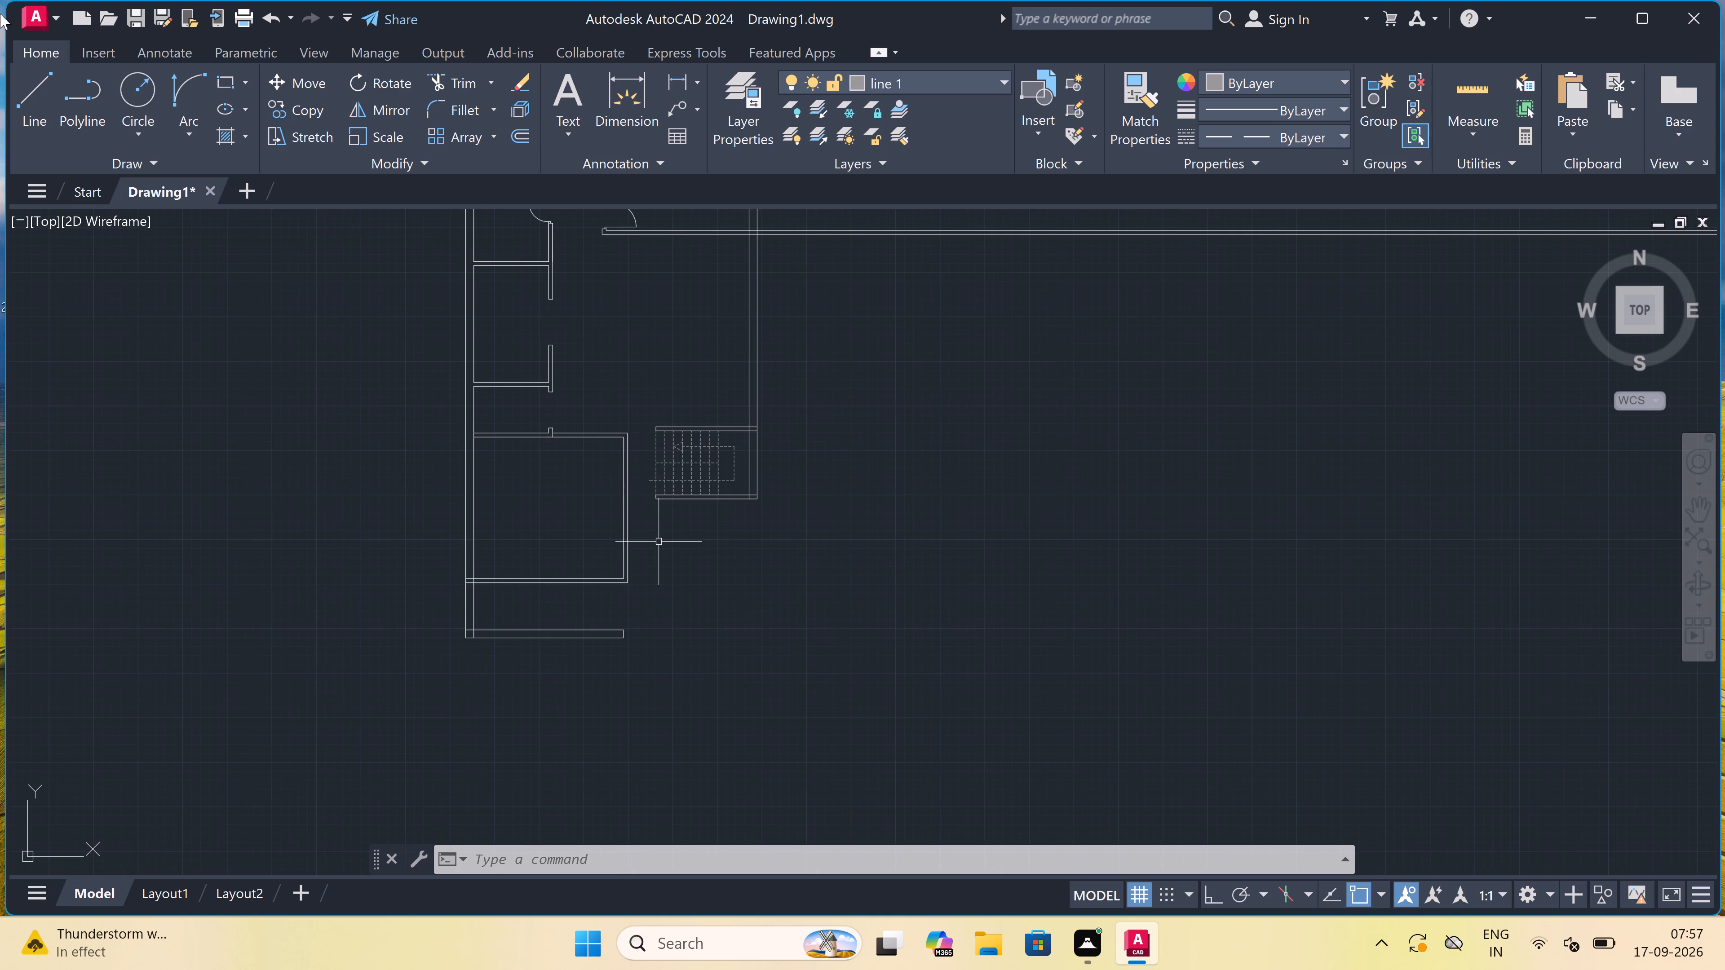
pyautogui.scroll(3, 0, 13)
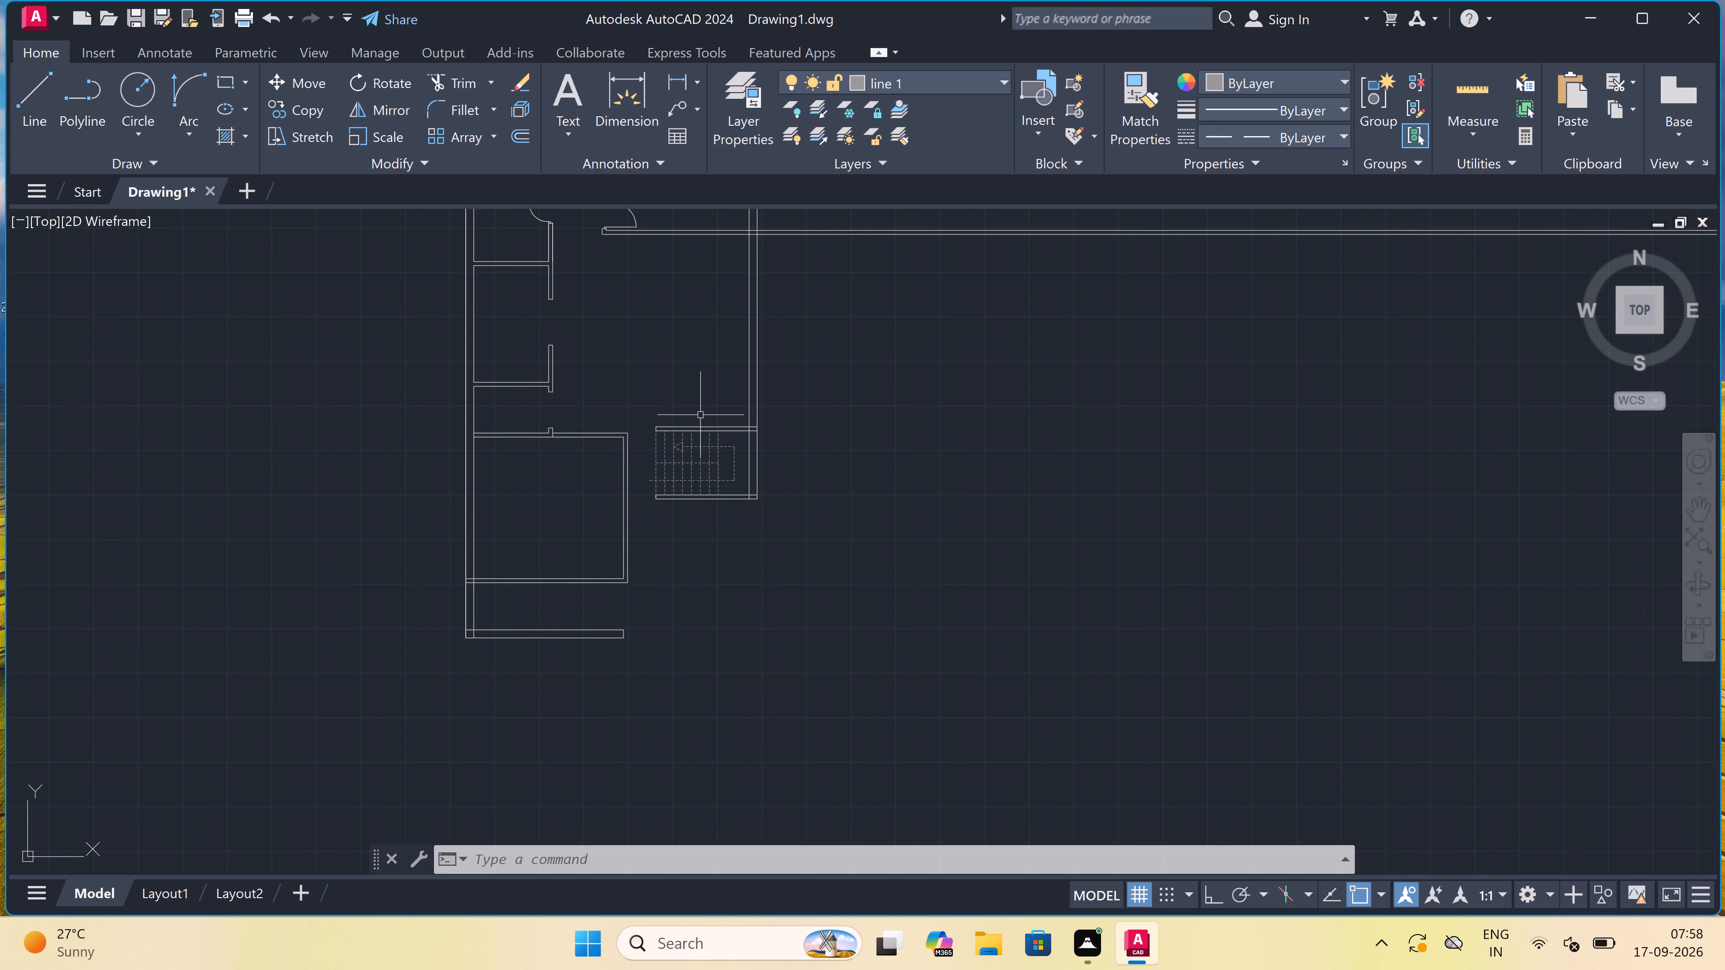
pyautogui.scroll(2, 676, 436)
pyautogui.scroll(-1, 672, 431)
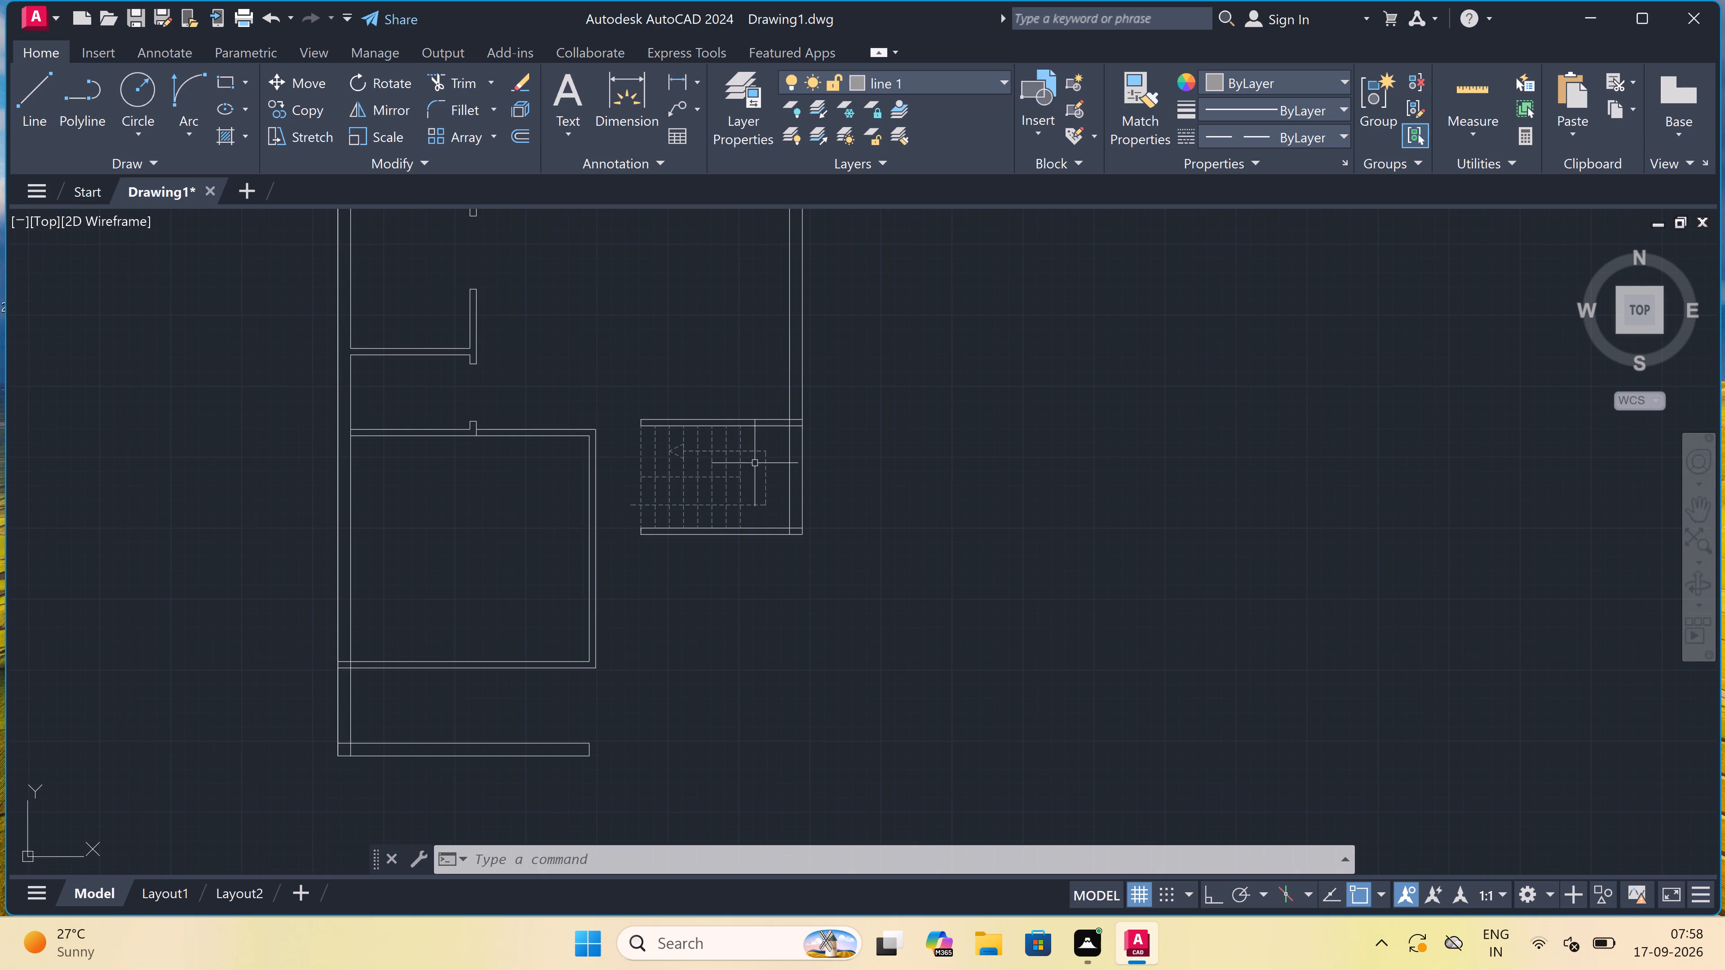
pyautogui.scroll(-2, 750, 467)
pyautogui.scroll(2, 678, 481)
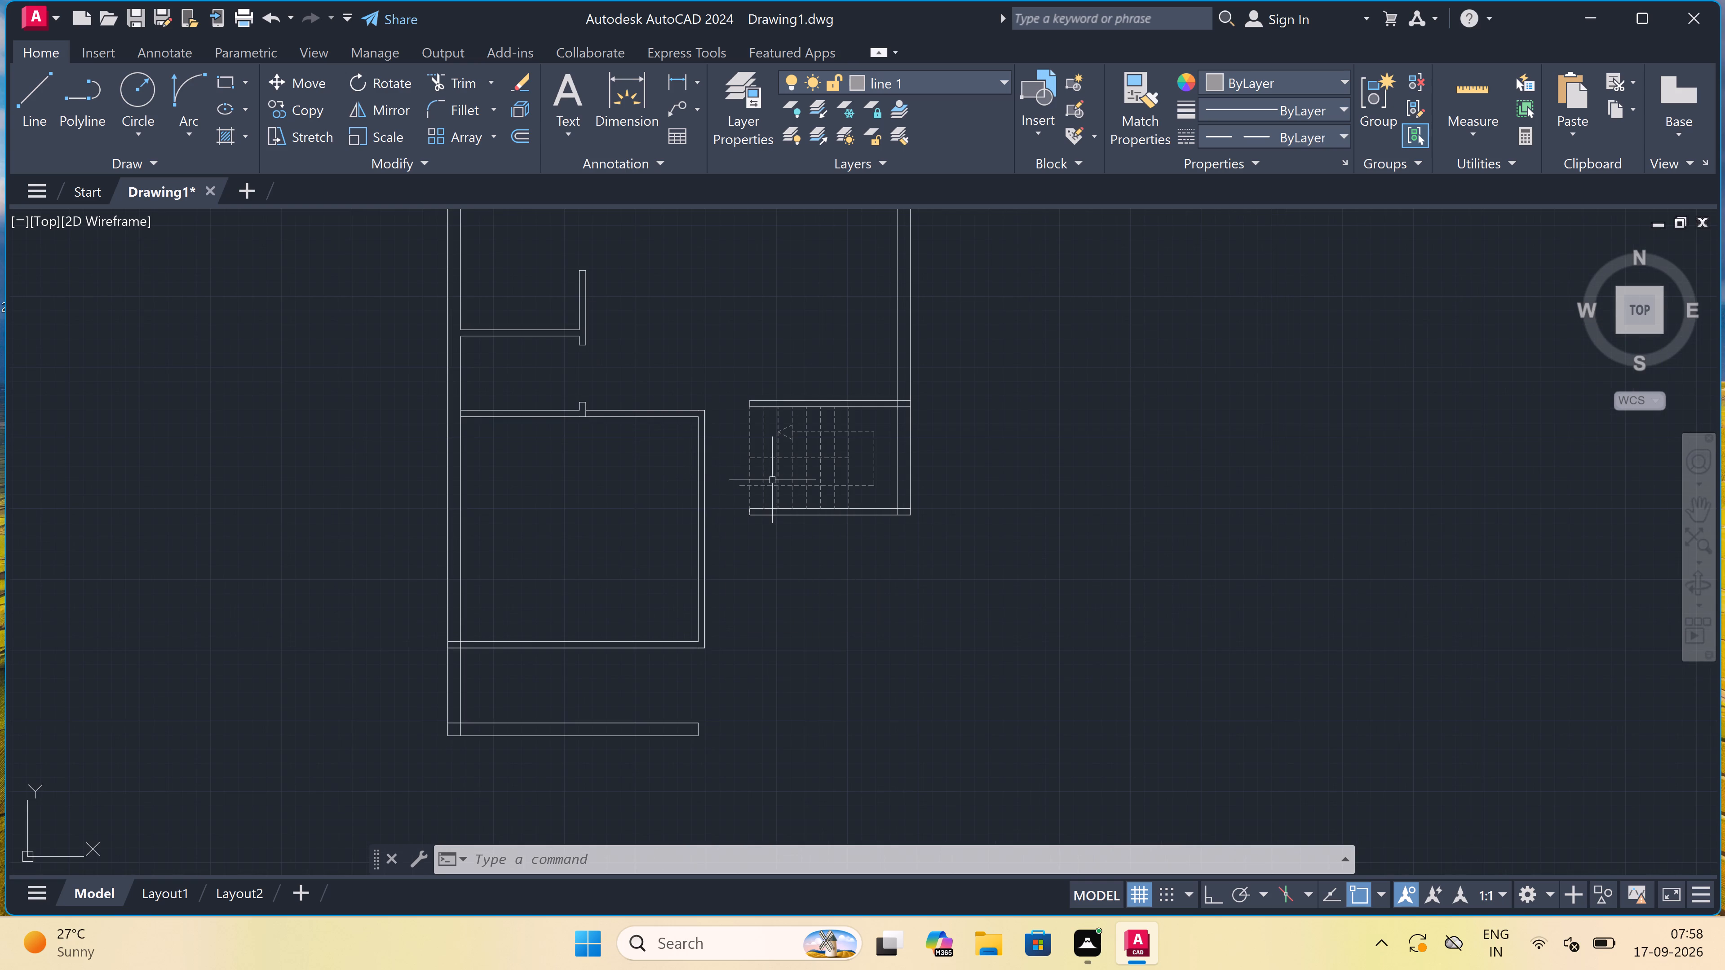
pyautogui.scroll(3, 744, 523)
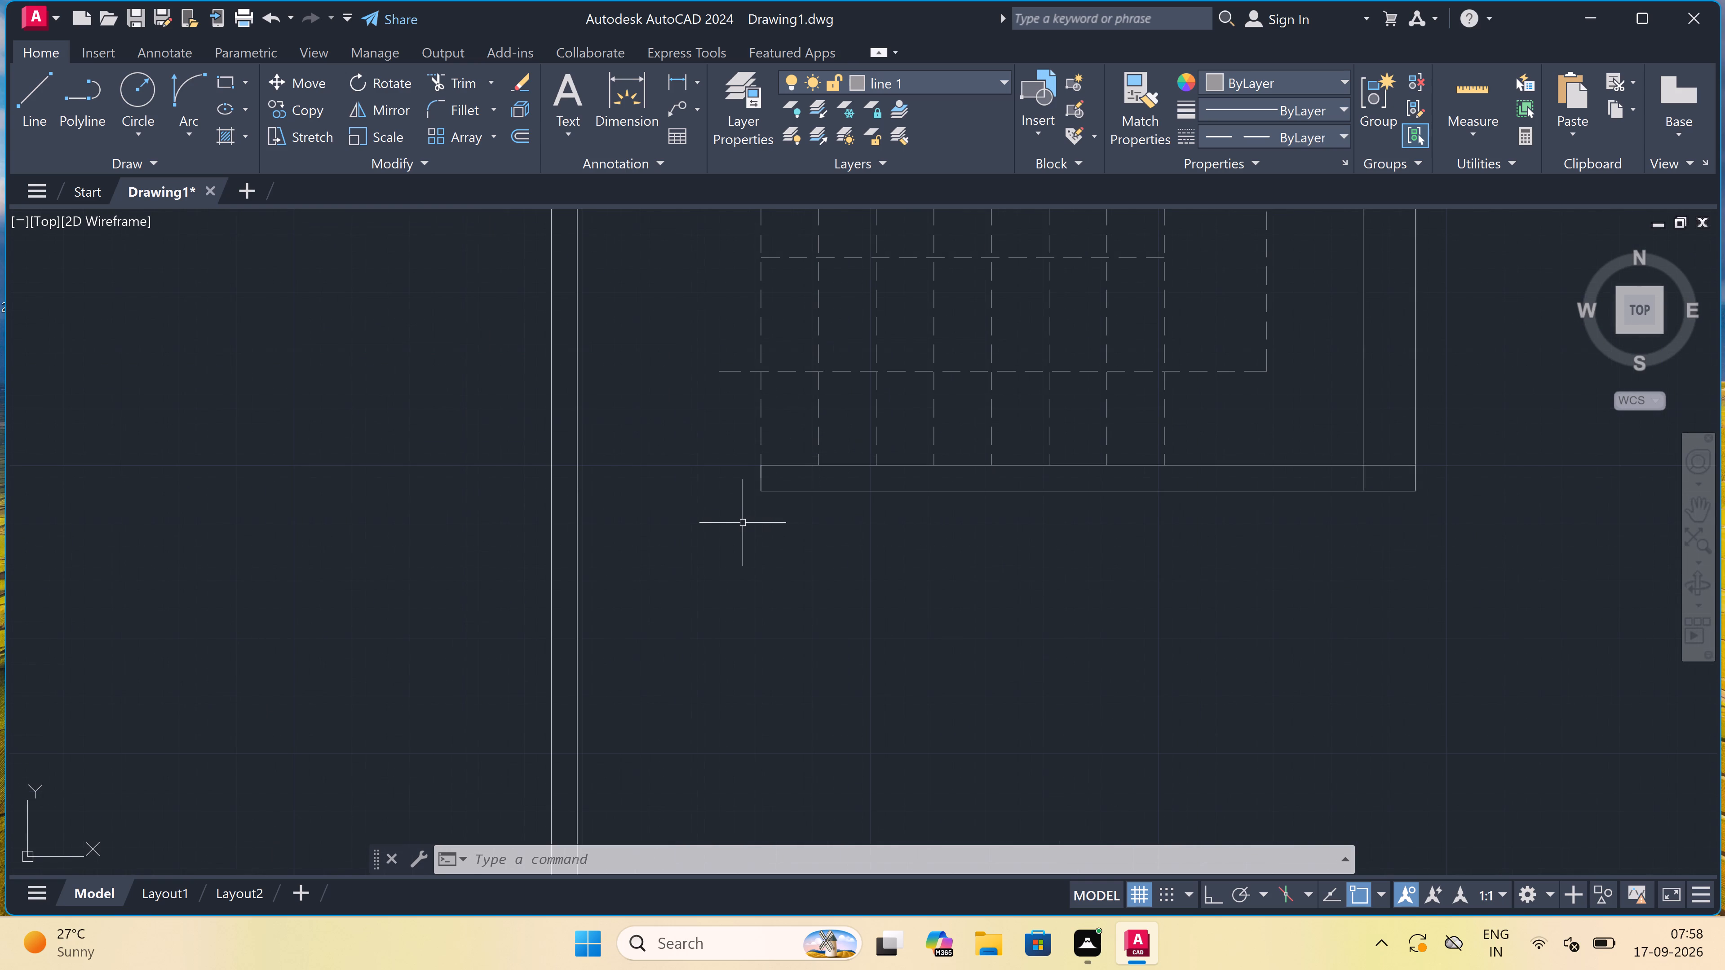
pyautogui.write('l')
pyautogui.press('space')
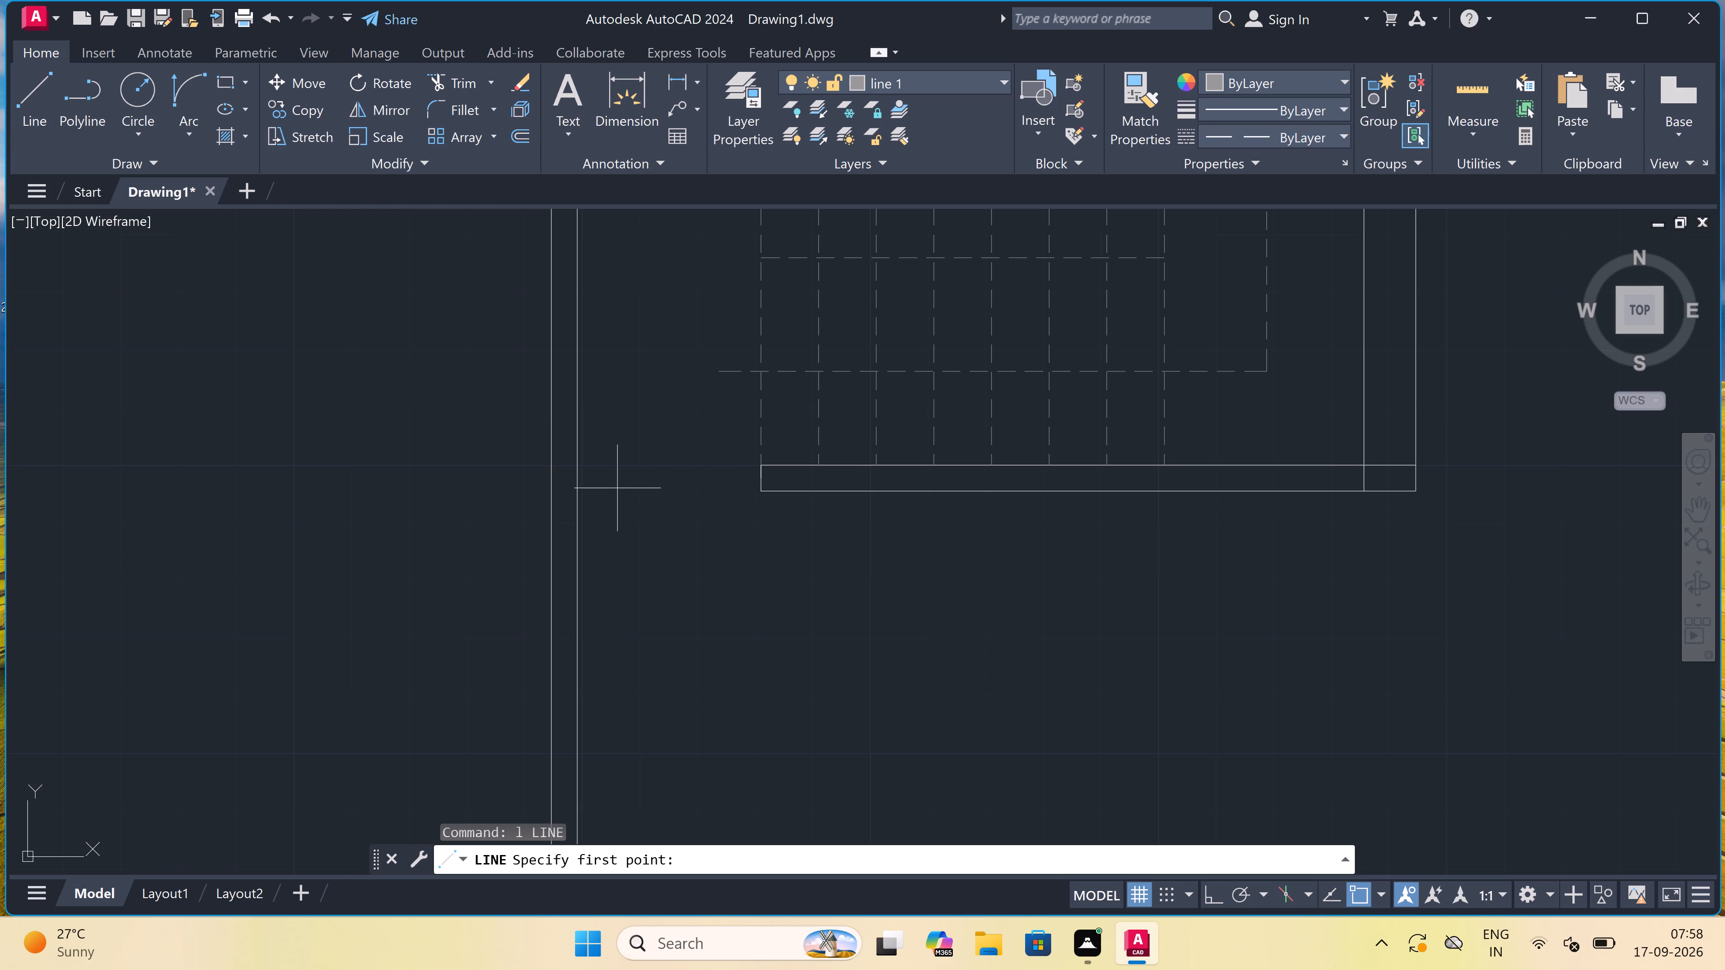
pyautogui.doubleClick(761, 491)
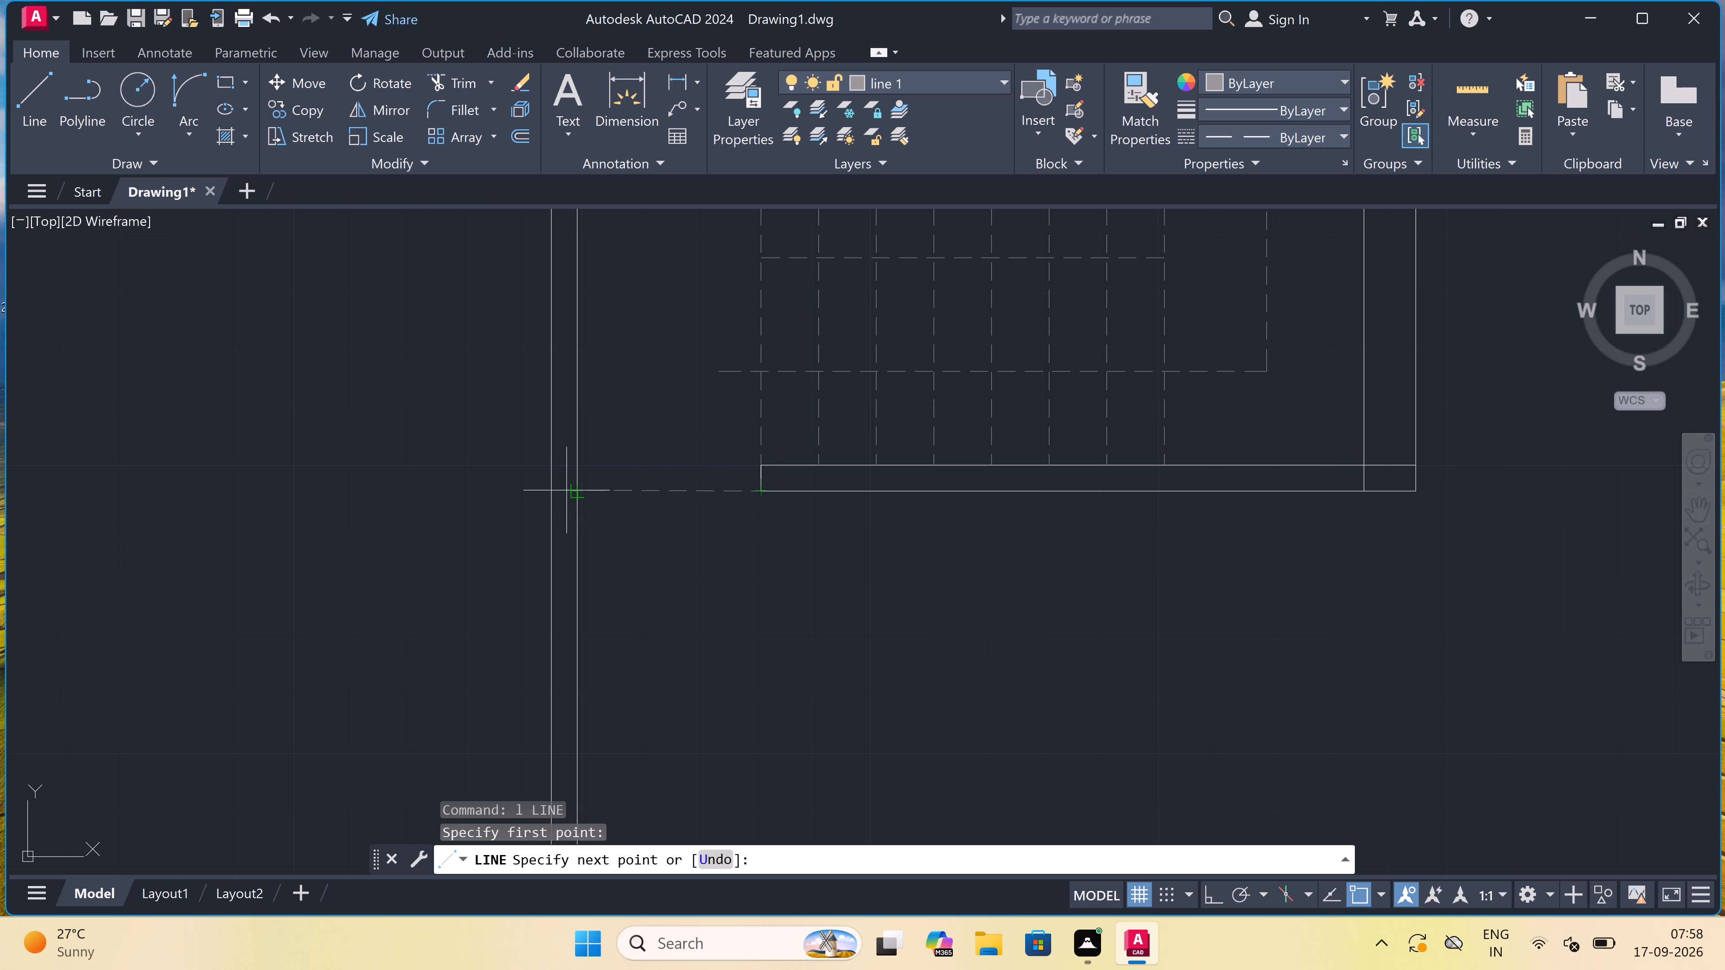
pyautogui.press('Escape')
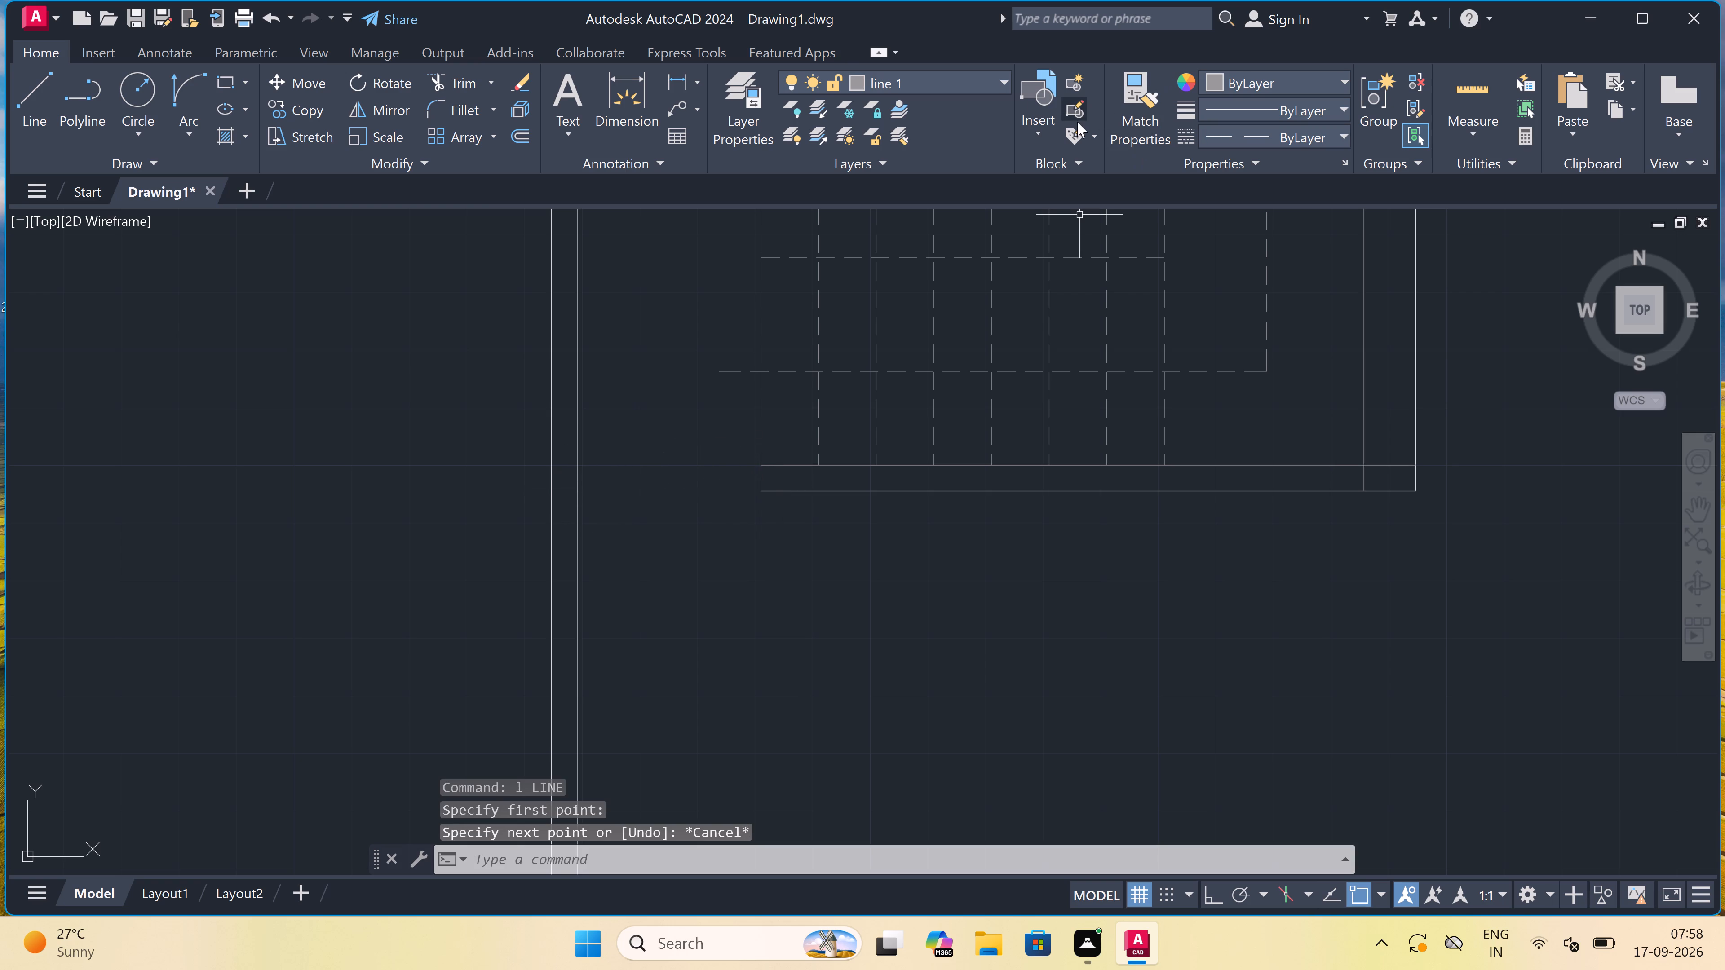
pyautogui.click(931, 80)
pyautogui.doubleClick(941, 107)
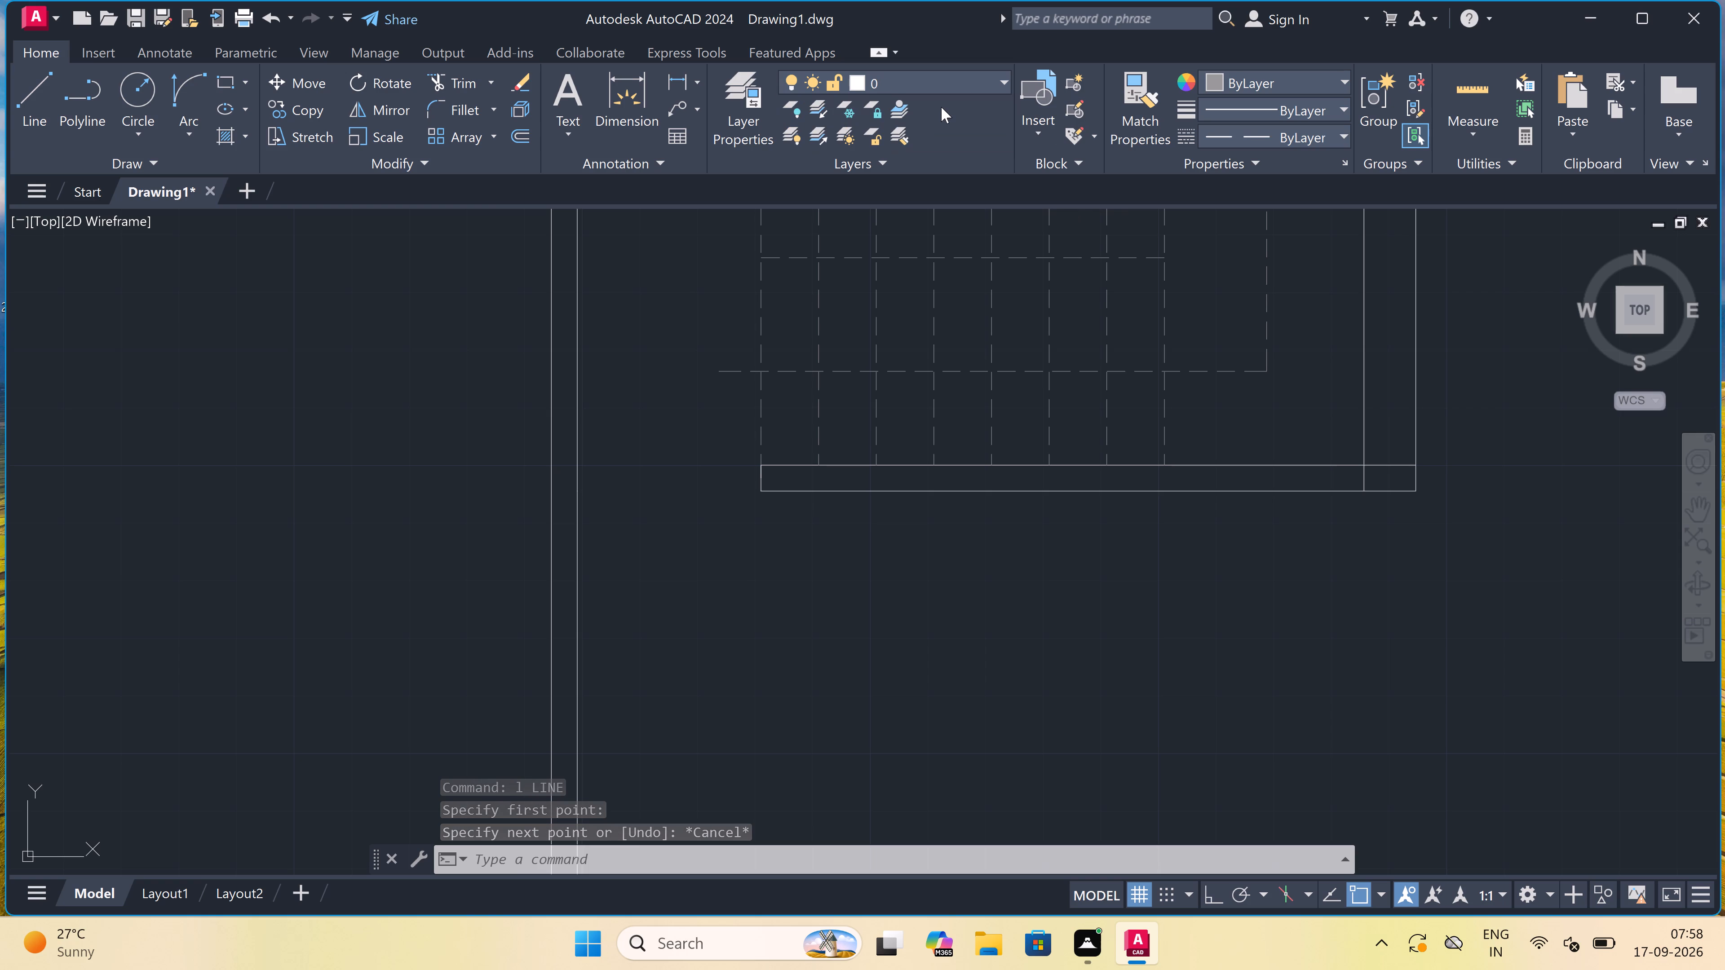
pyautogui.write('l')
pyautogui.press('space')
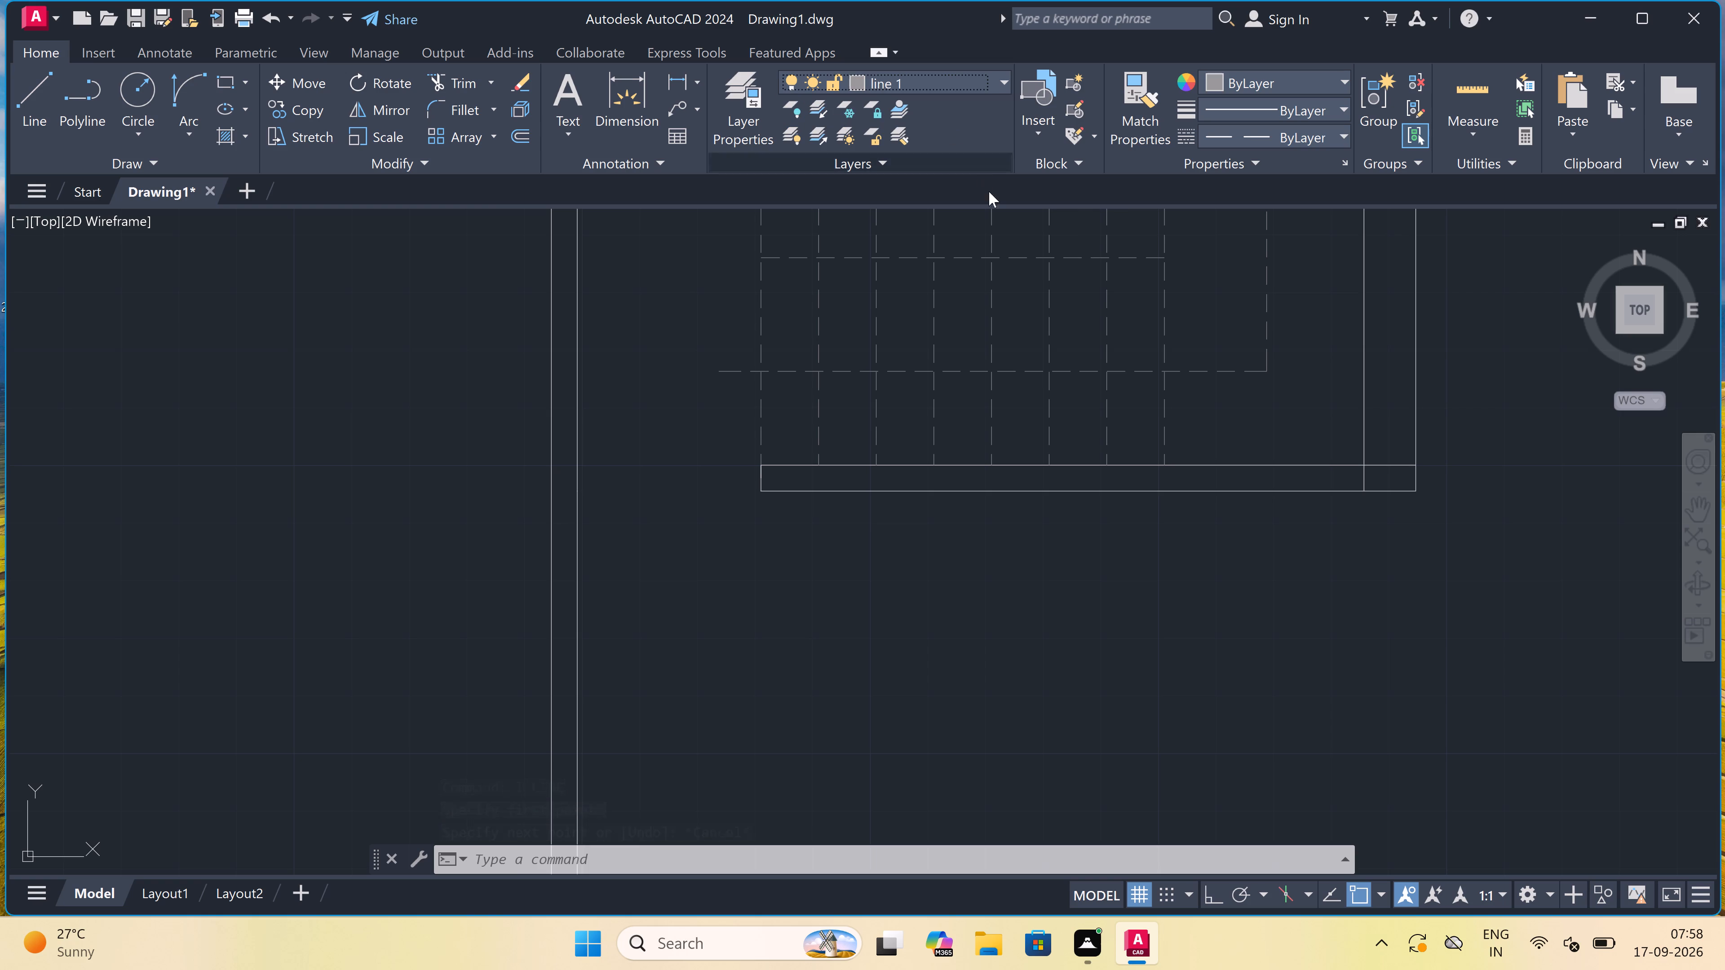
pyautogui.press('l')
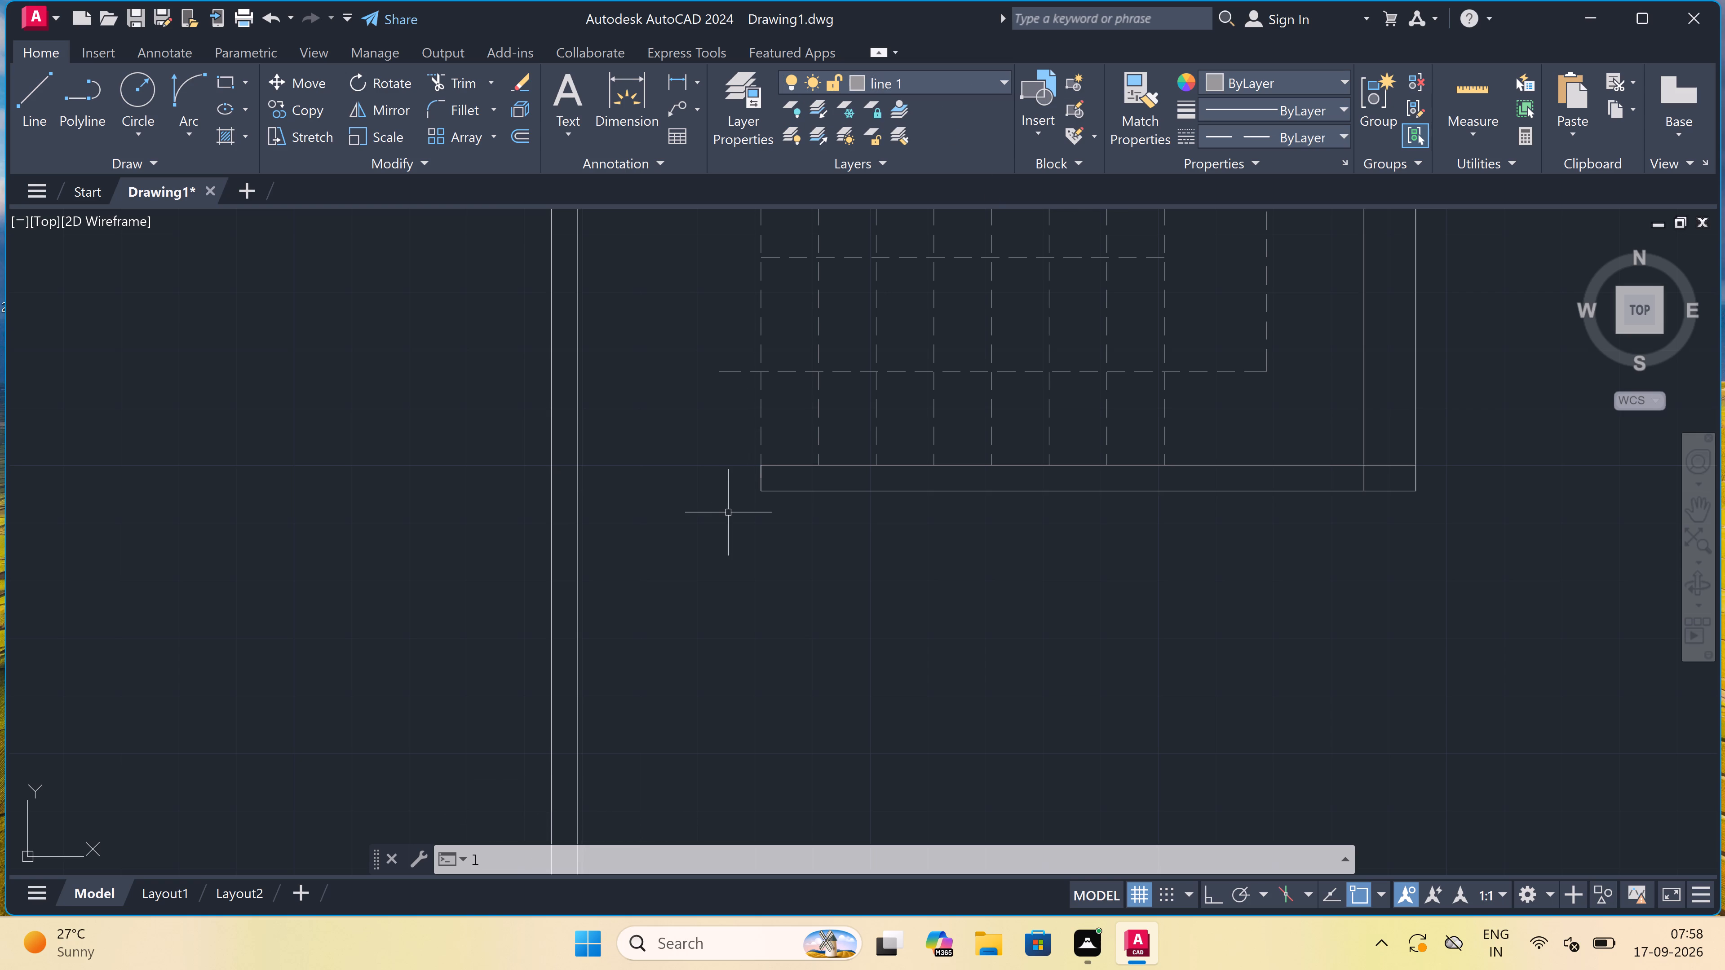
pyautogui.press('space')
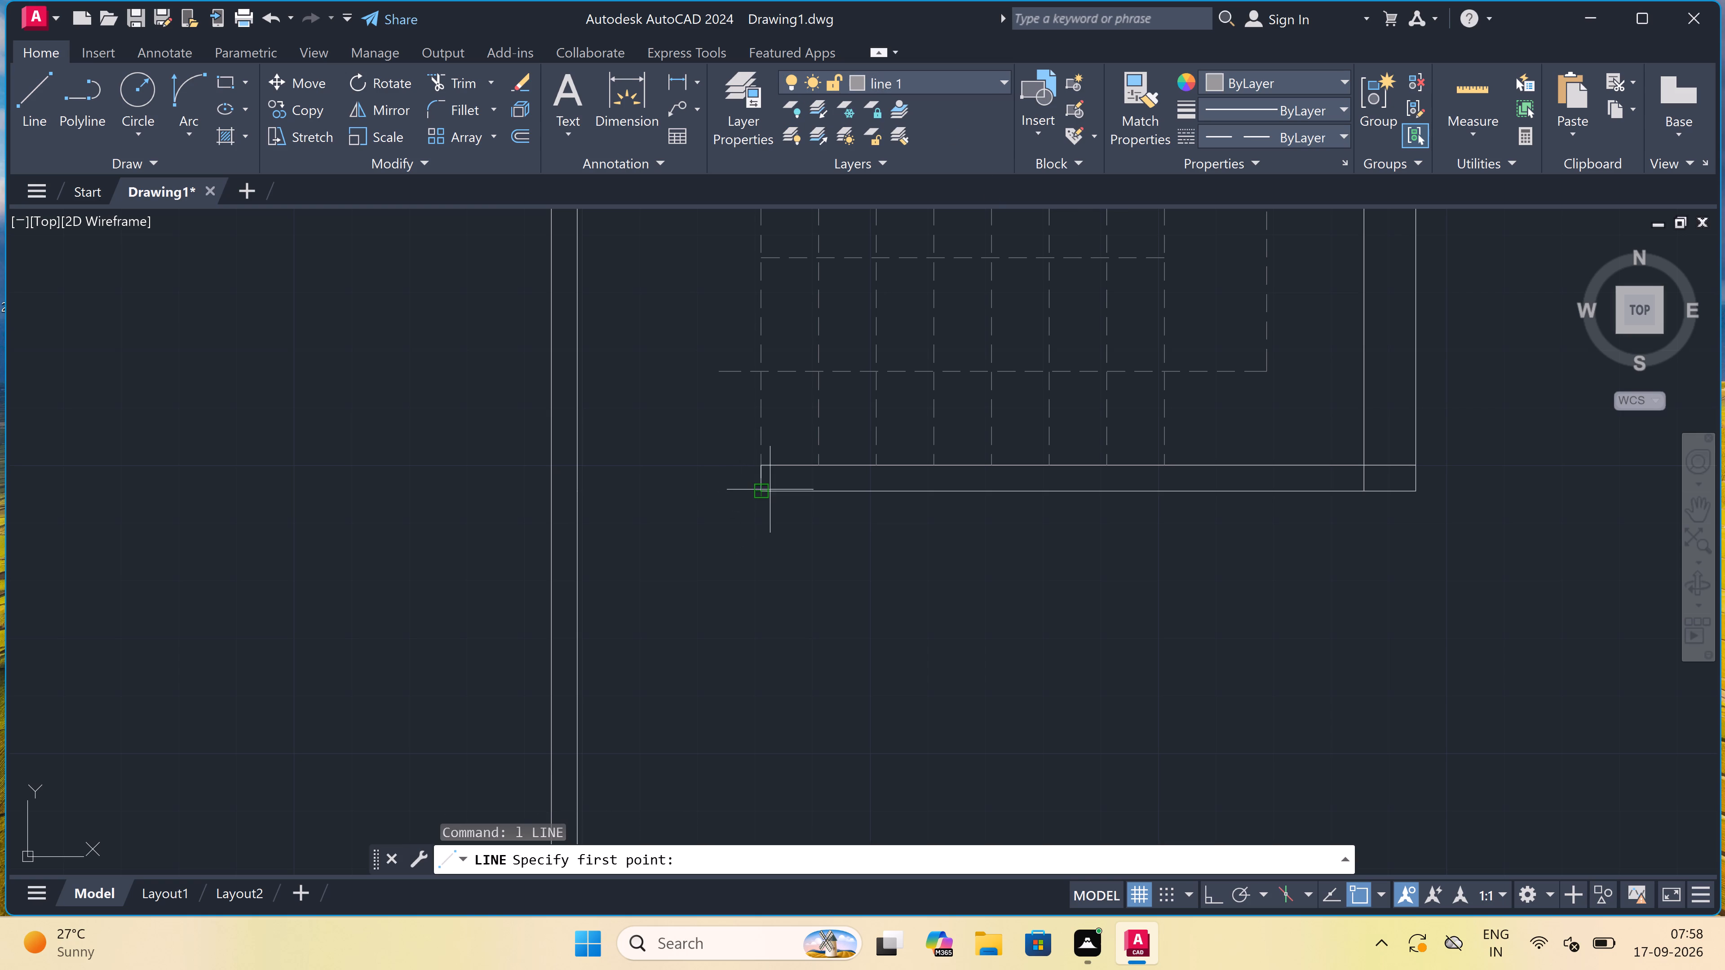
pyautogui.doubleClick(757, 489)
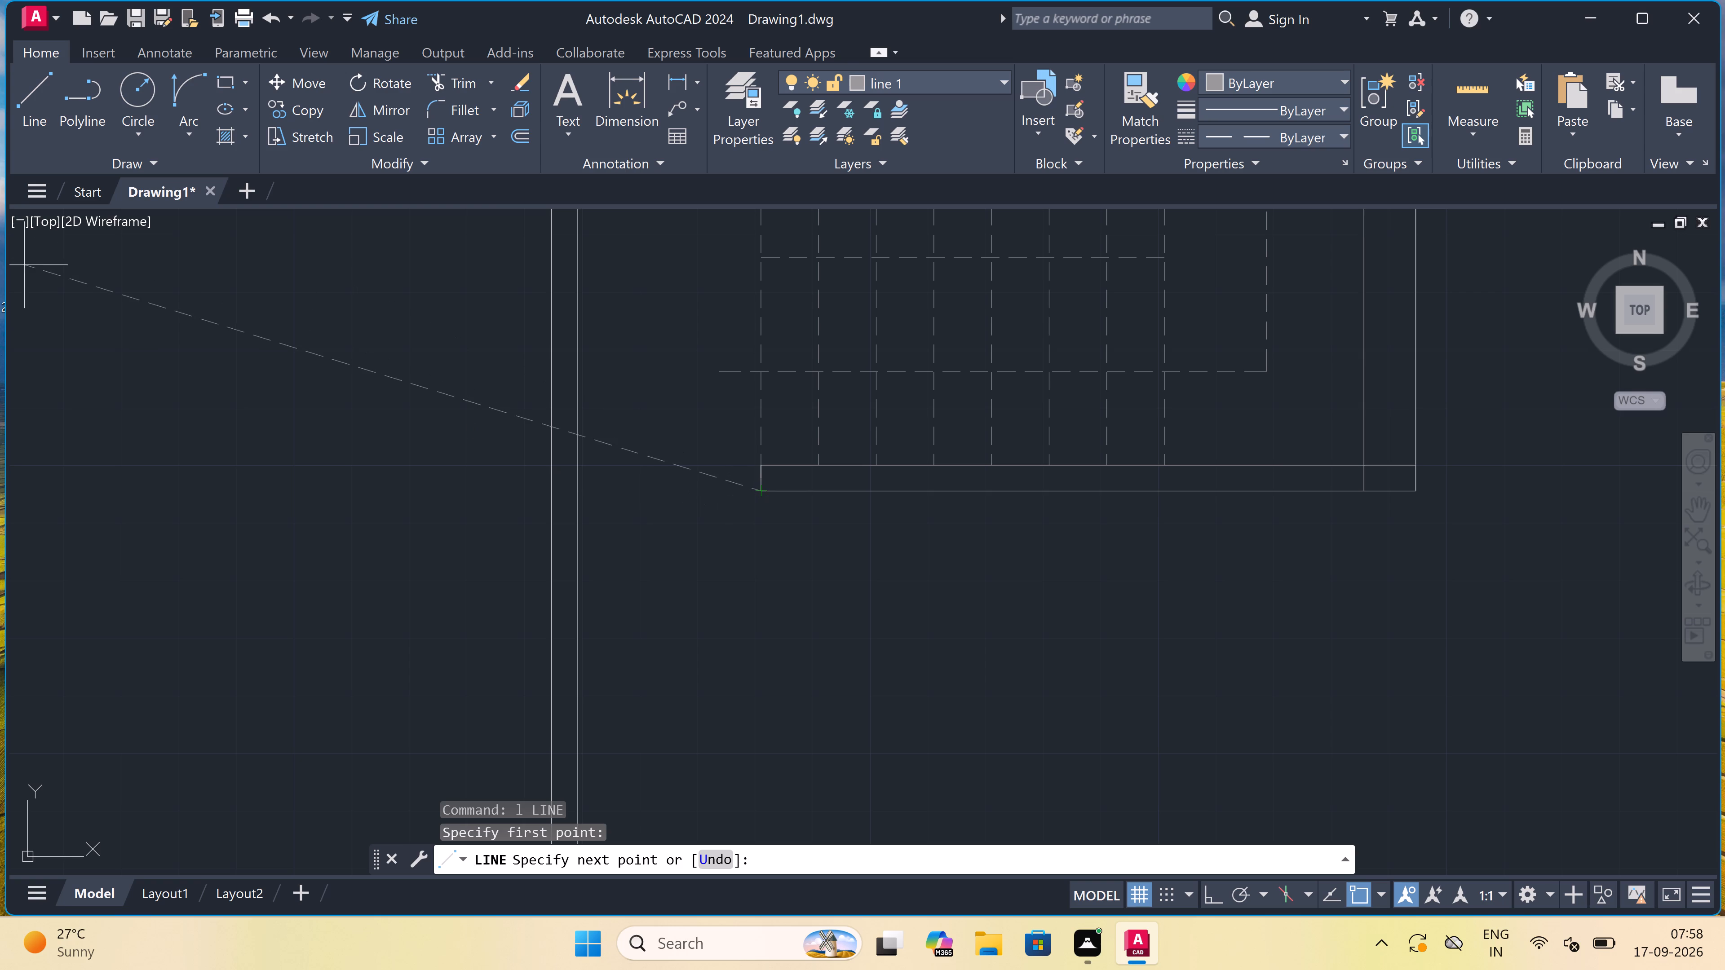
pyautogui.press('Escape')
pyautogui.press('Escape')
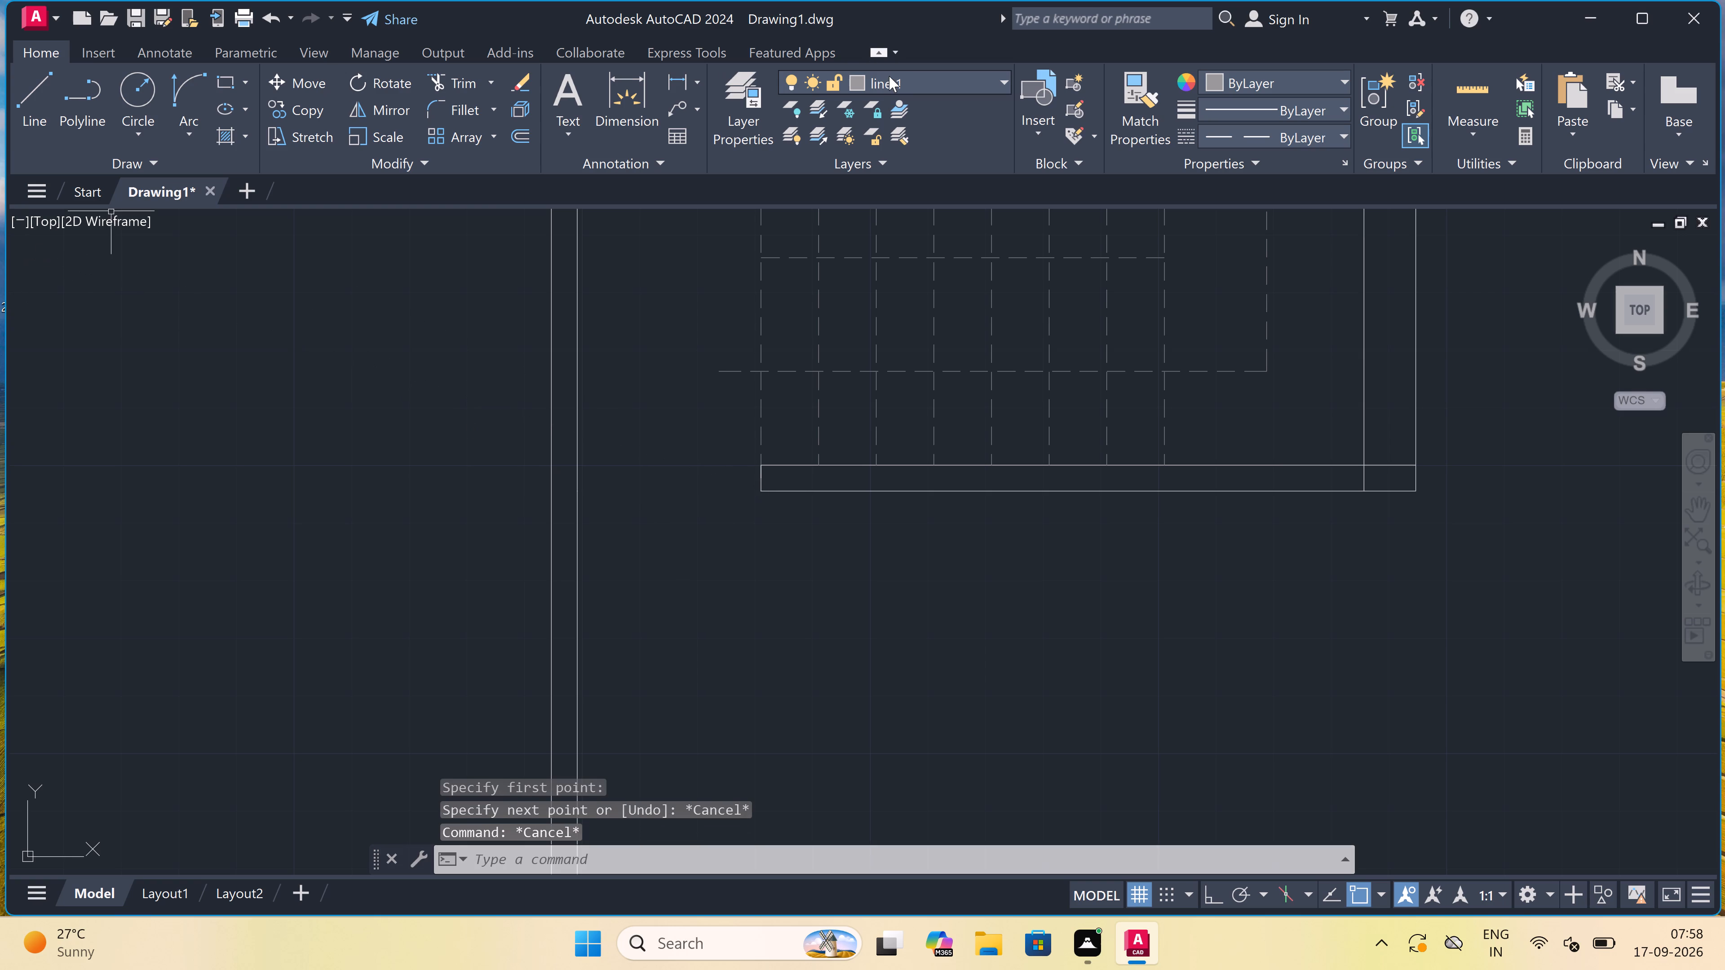
# Make layer 0 current and draw a horizontal line from the stair's lower wall end corner to the nearest face of the neighbouring room's wall.
pyautogui.doubleClick(890, 74)
pyautogui.click(891, 73)
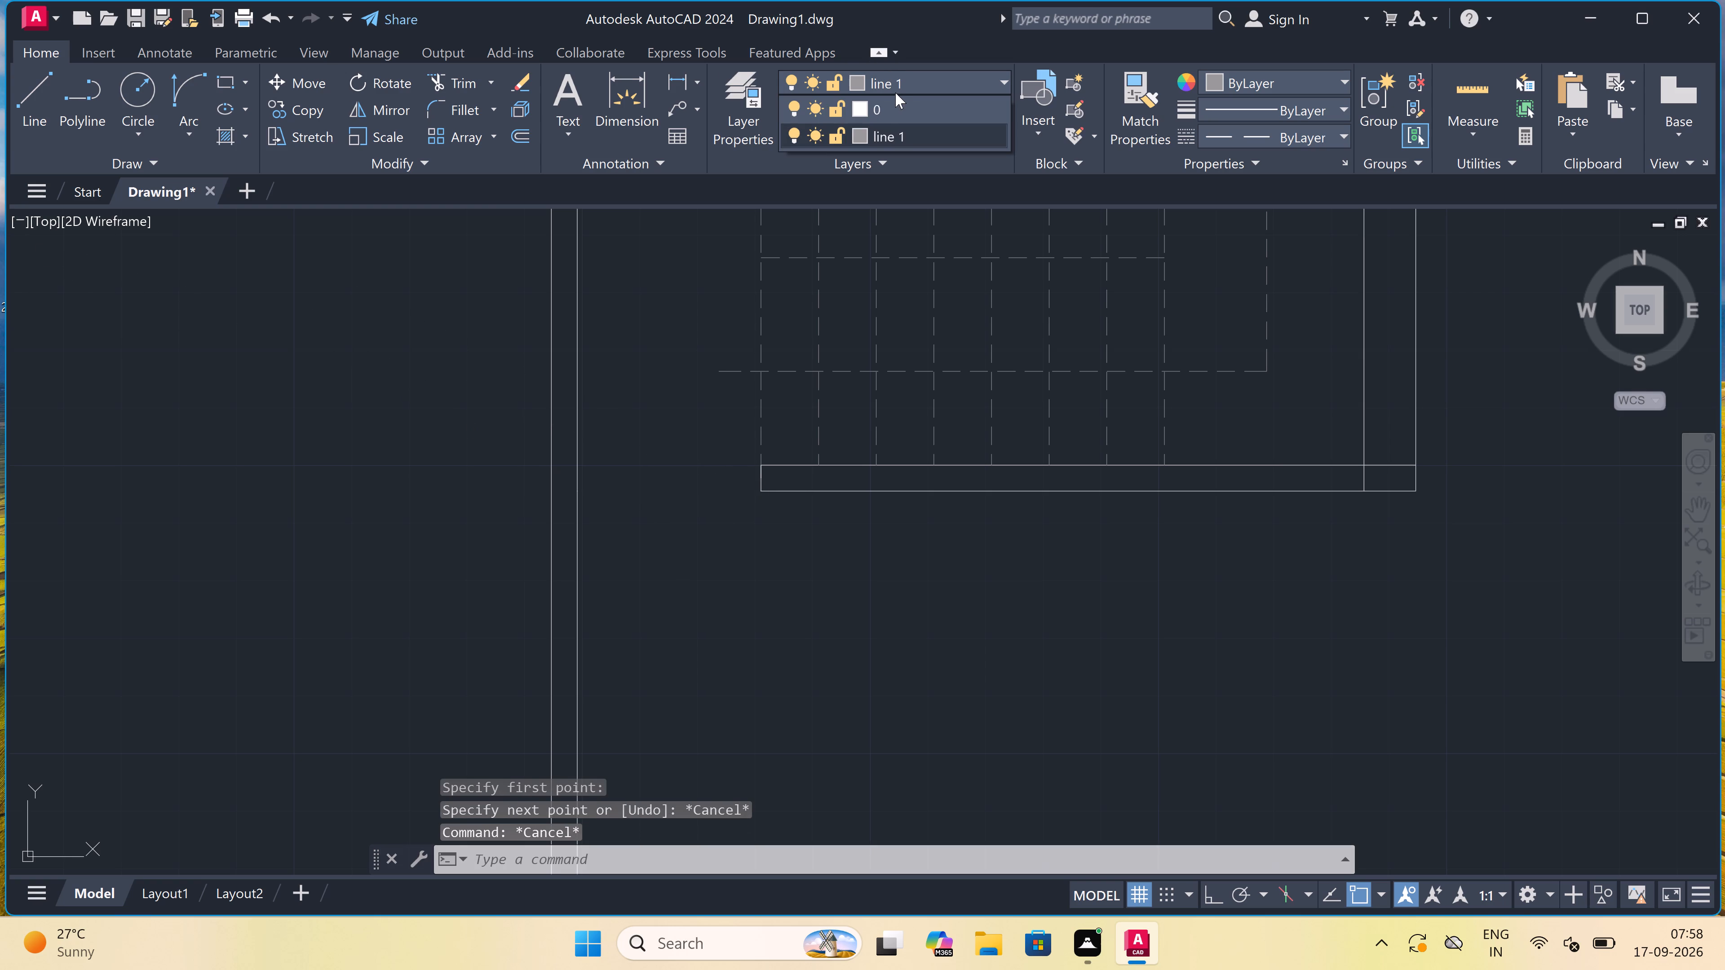
pyautogui.click(895, 104)
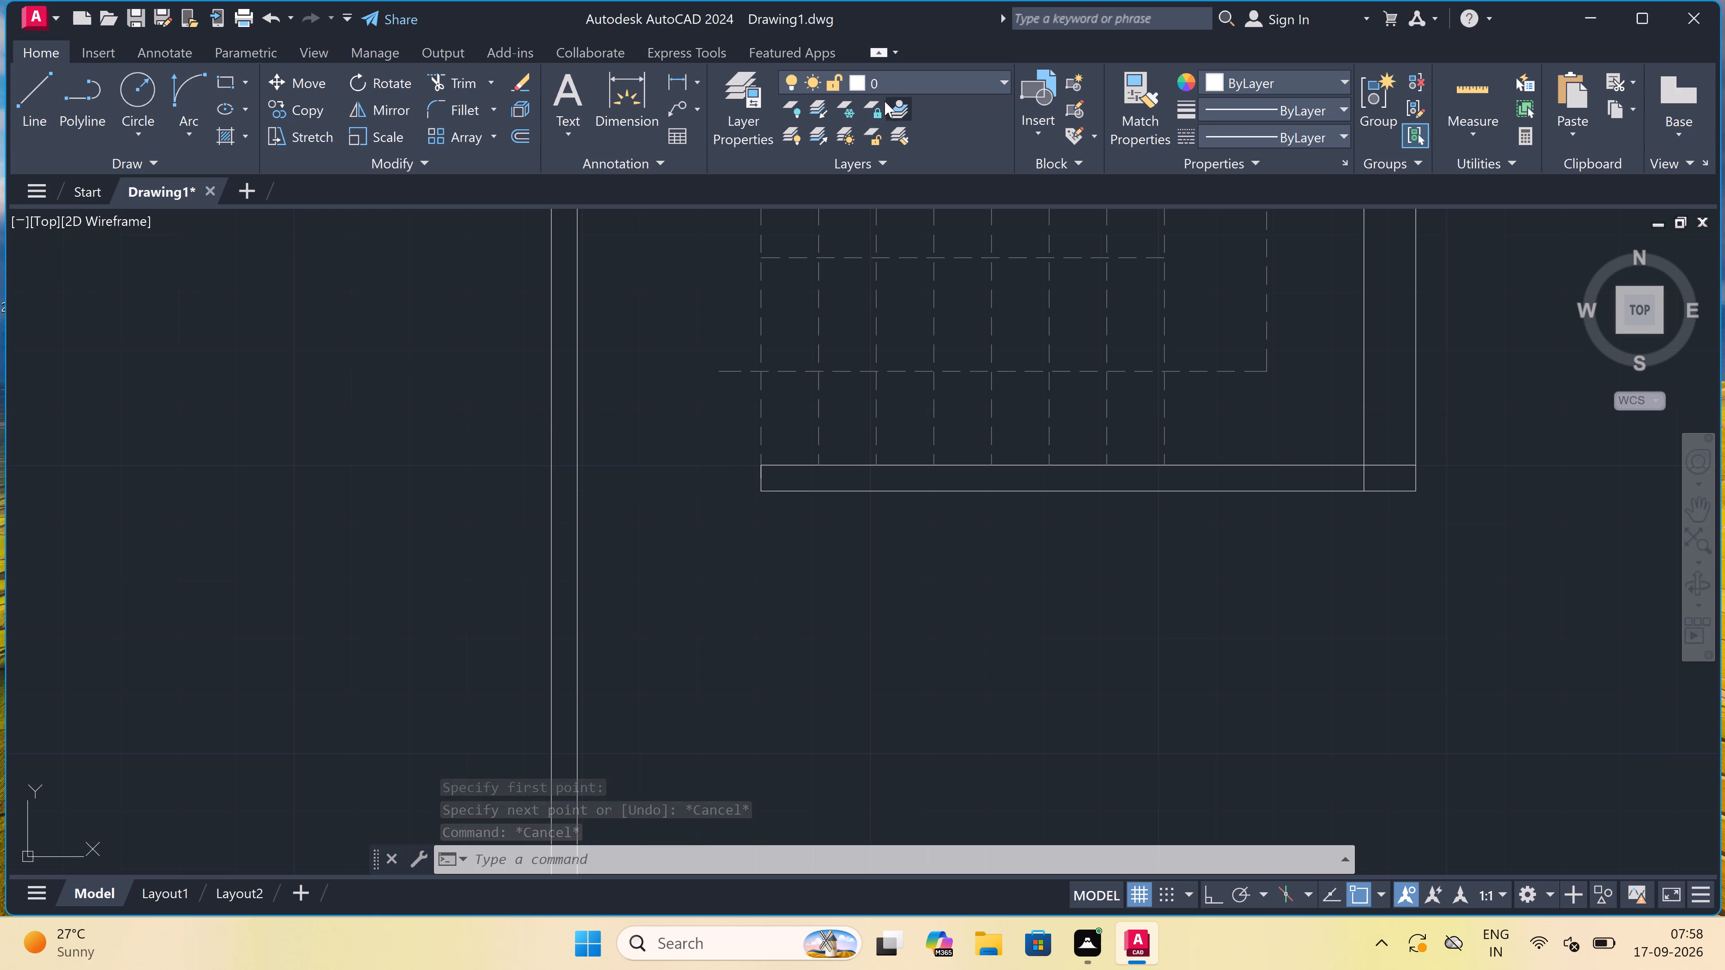
pyautogui.press('Escape')
pyautogui.press('Escape')
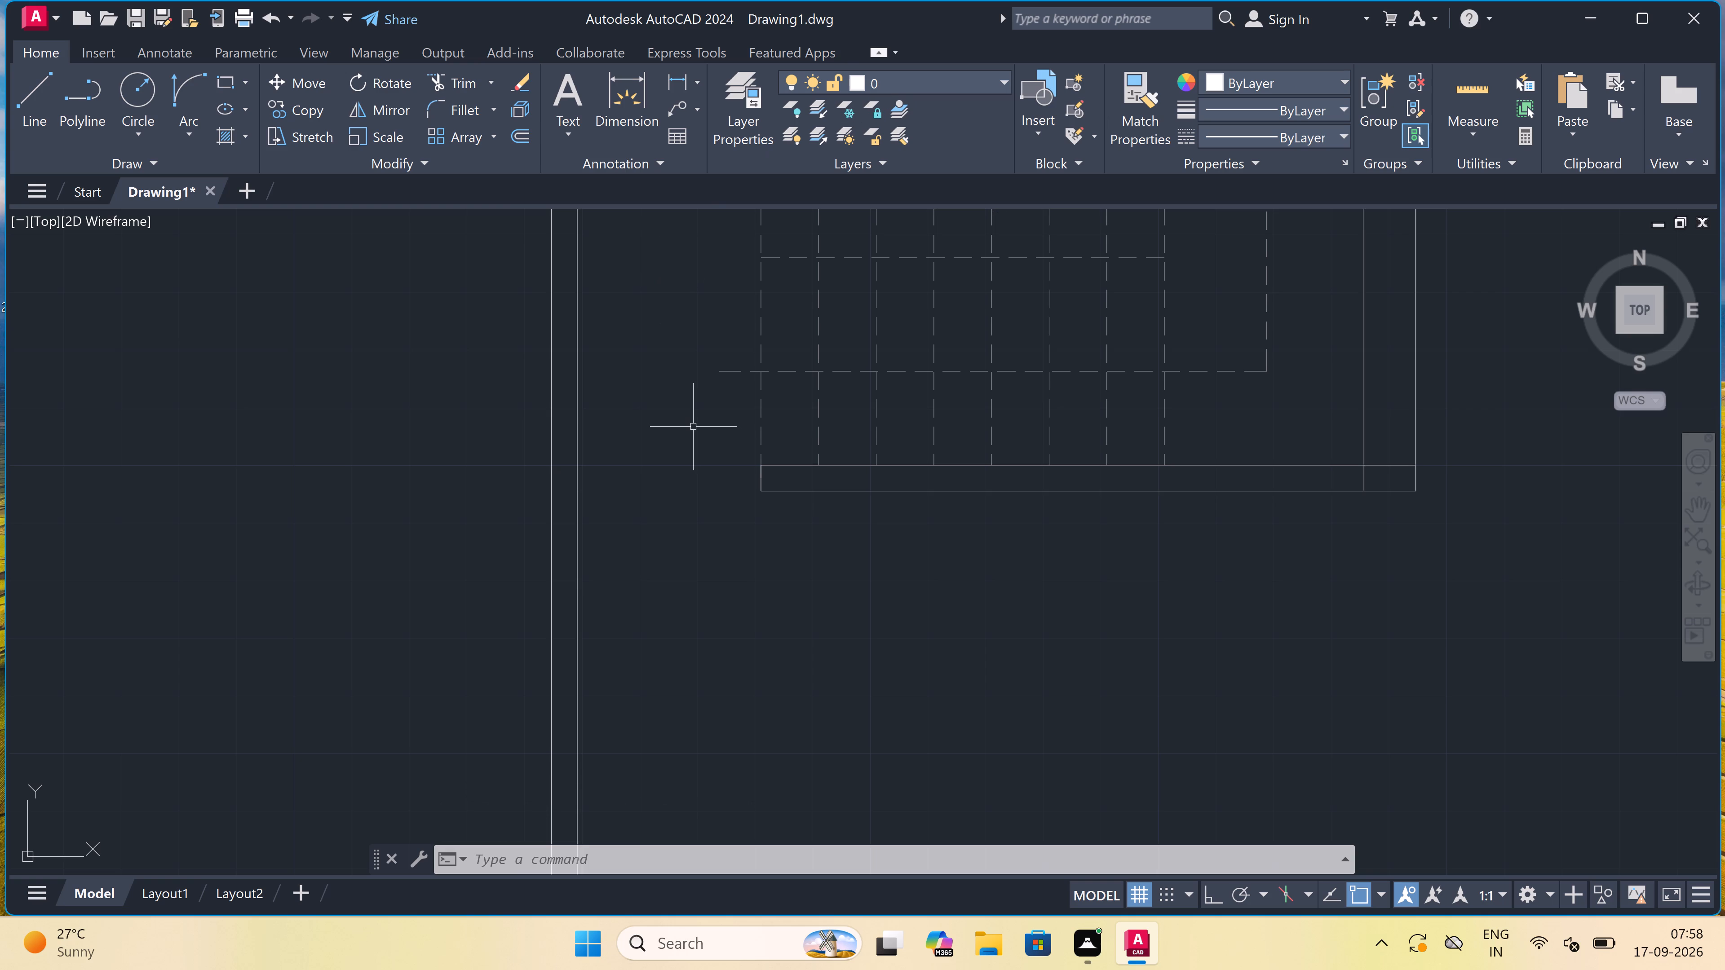
pyautogui.press('l')
pyautogui.press('space')
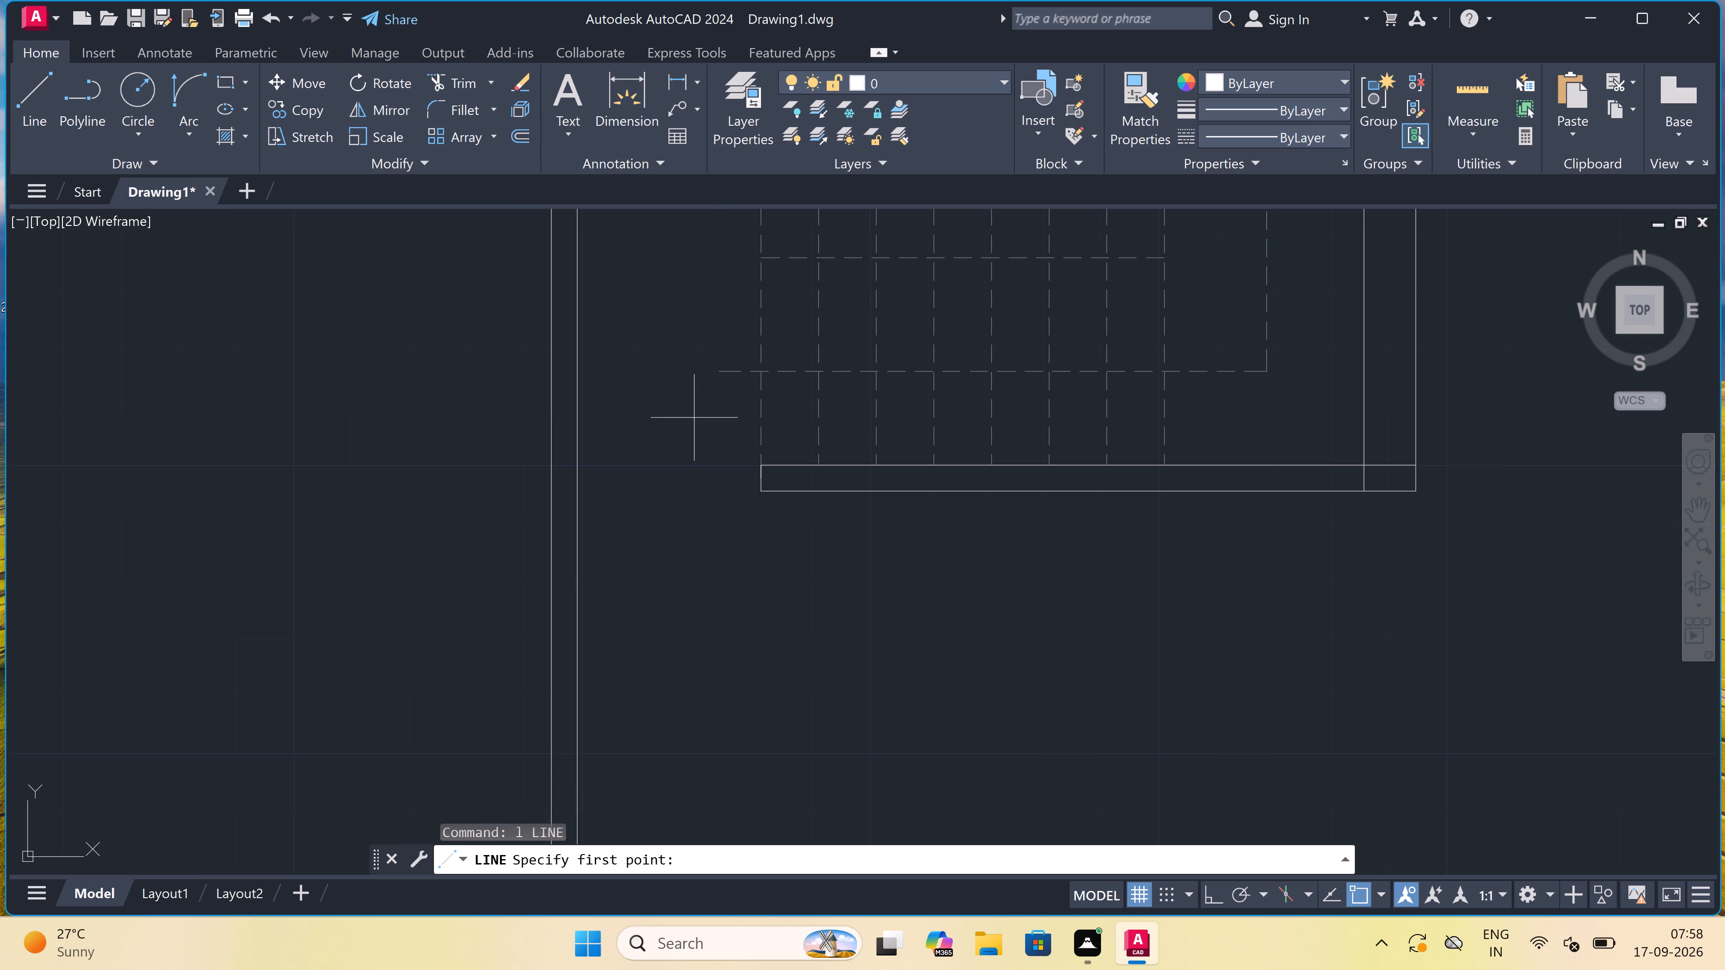
pyautogui.click(759, 489)
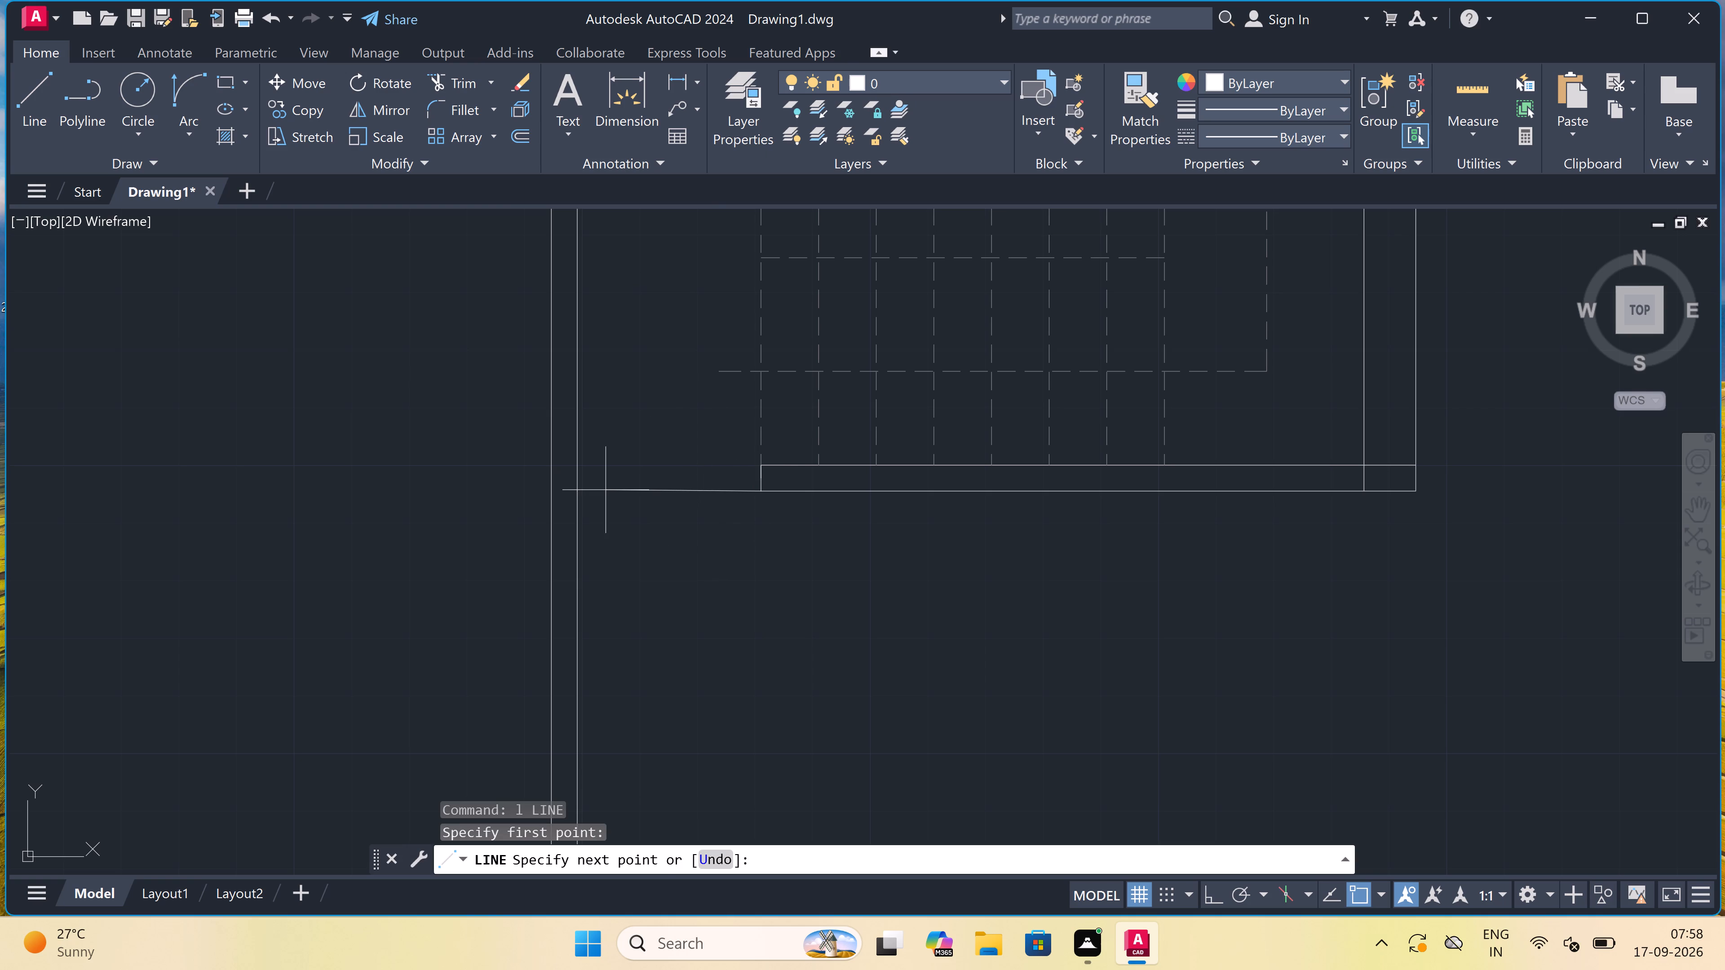
pyautogui.press('F8')
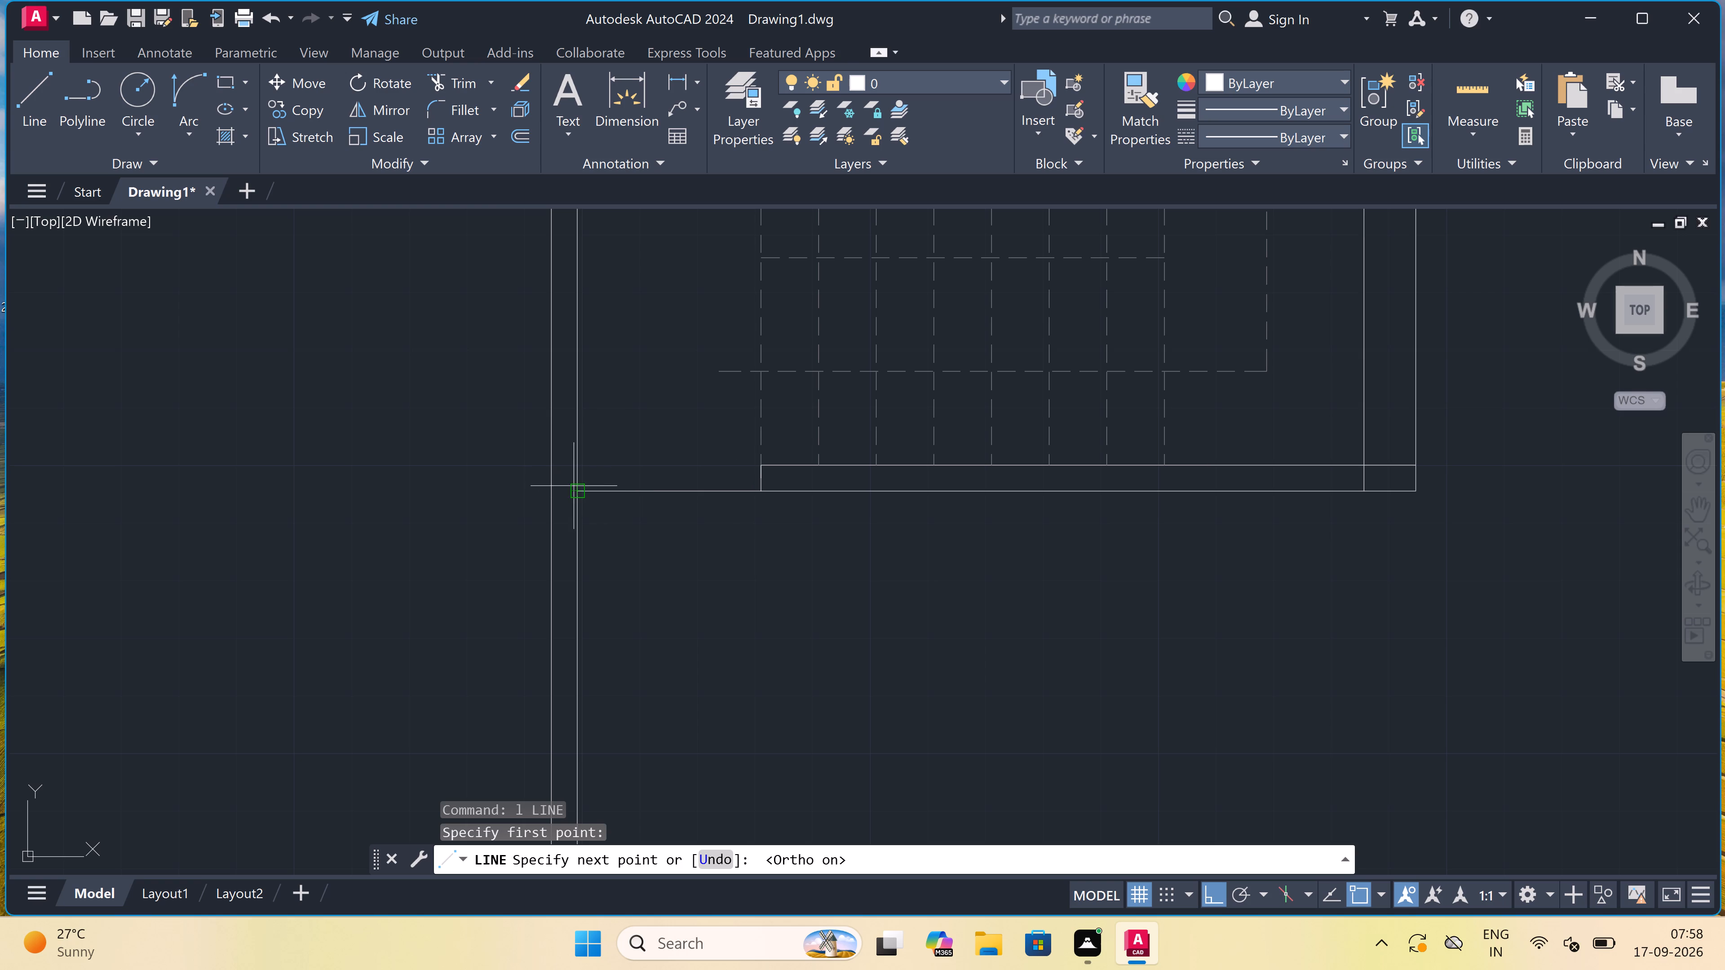
pyautogui.doubleClick(576, 488)
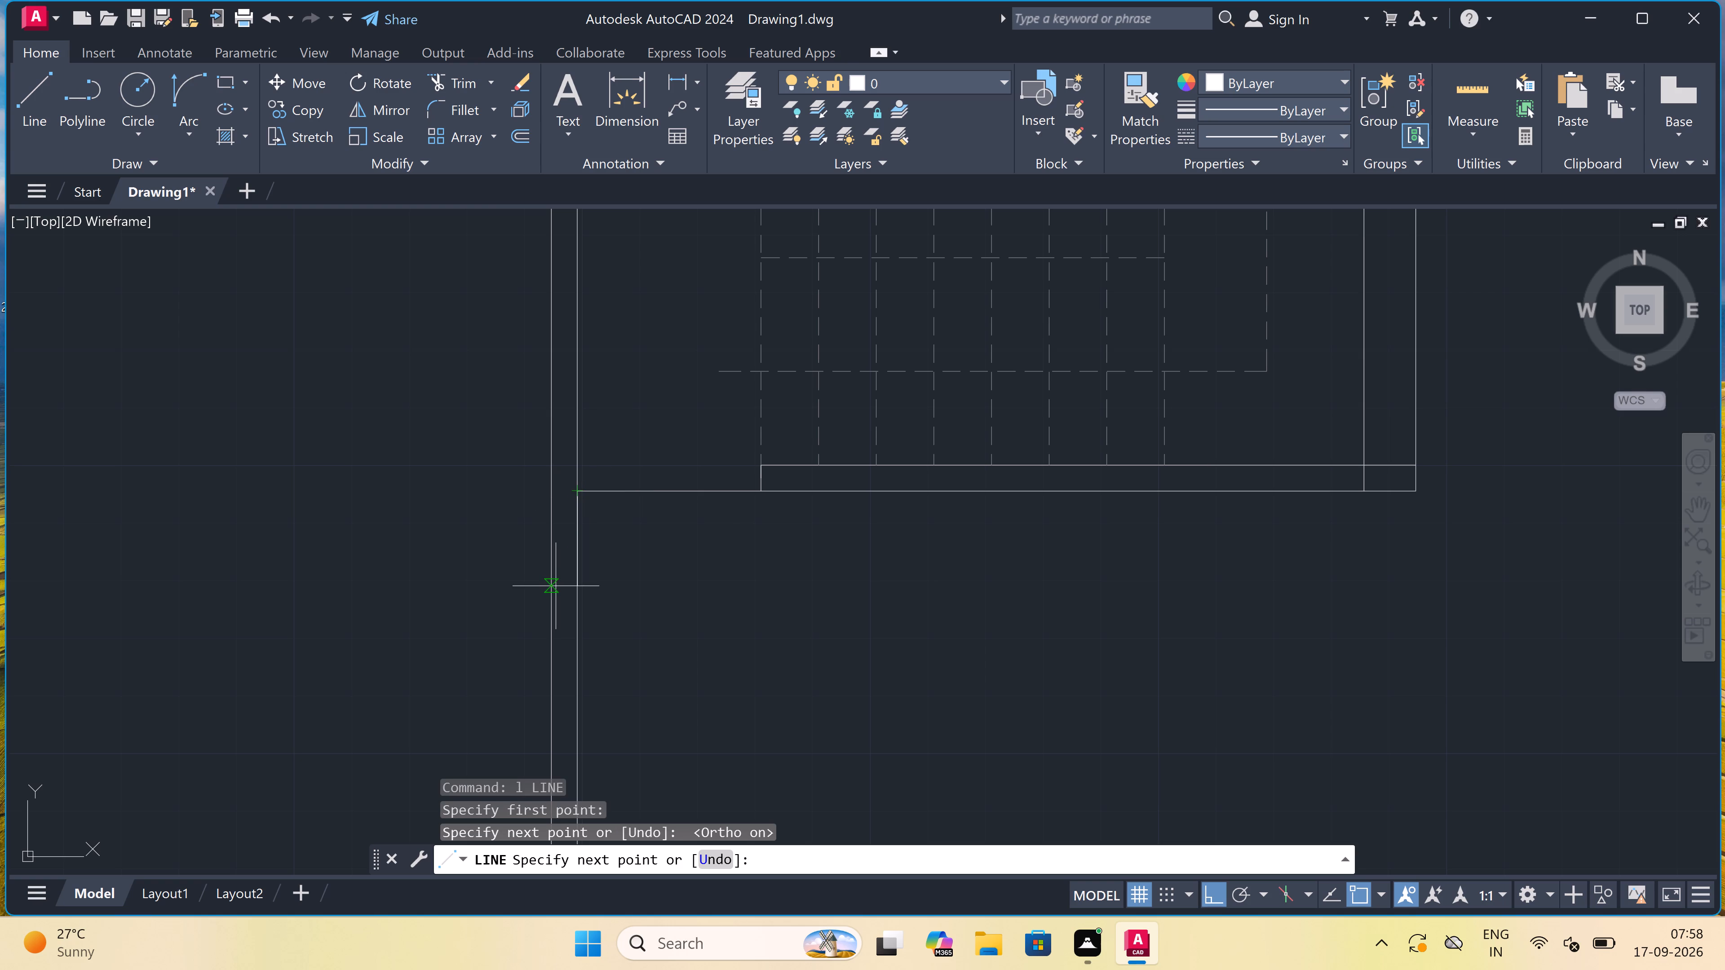
# Close the outline of the connecting wall: 9" down the room wall, across to below the stair wall's end, and up to its corner.
pyautogui.write('9"')
pyautogui.press('space')
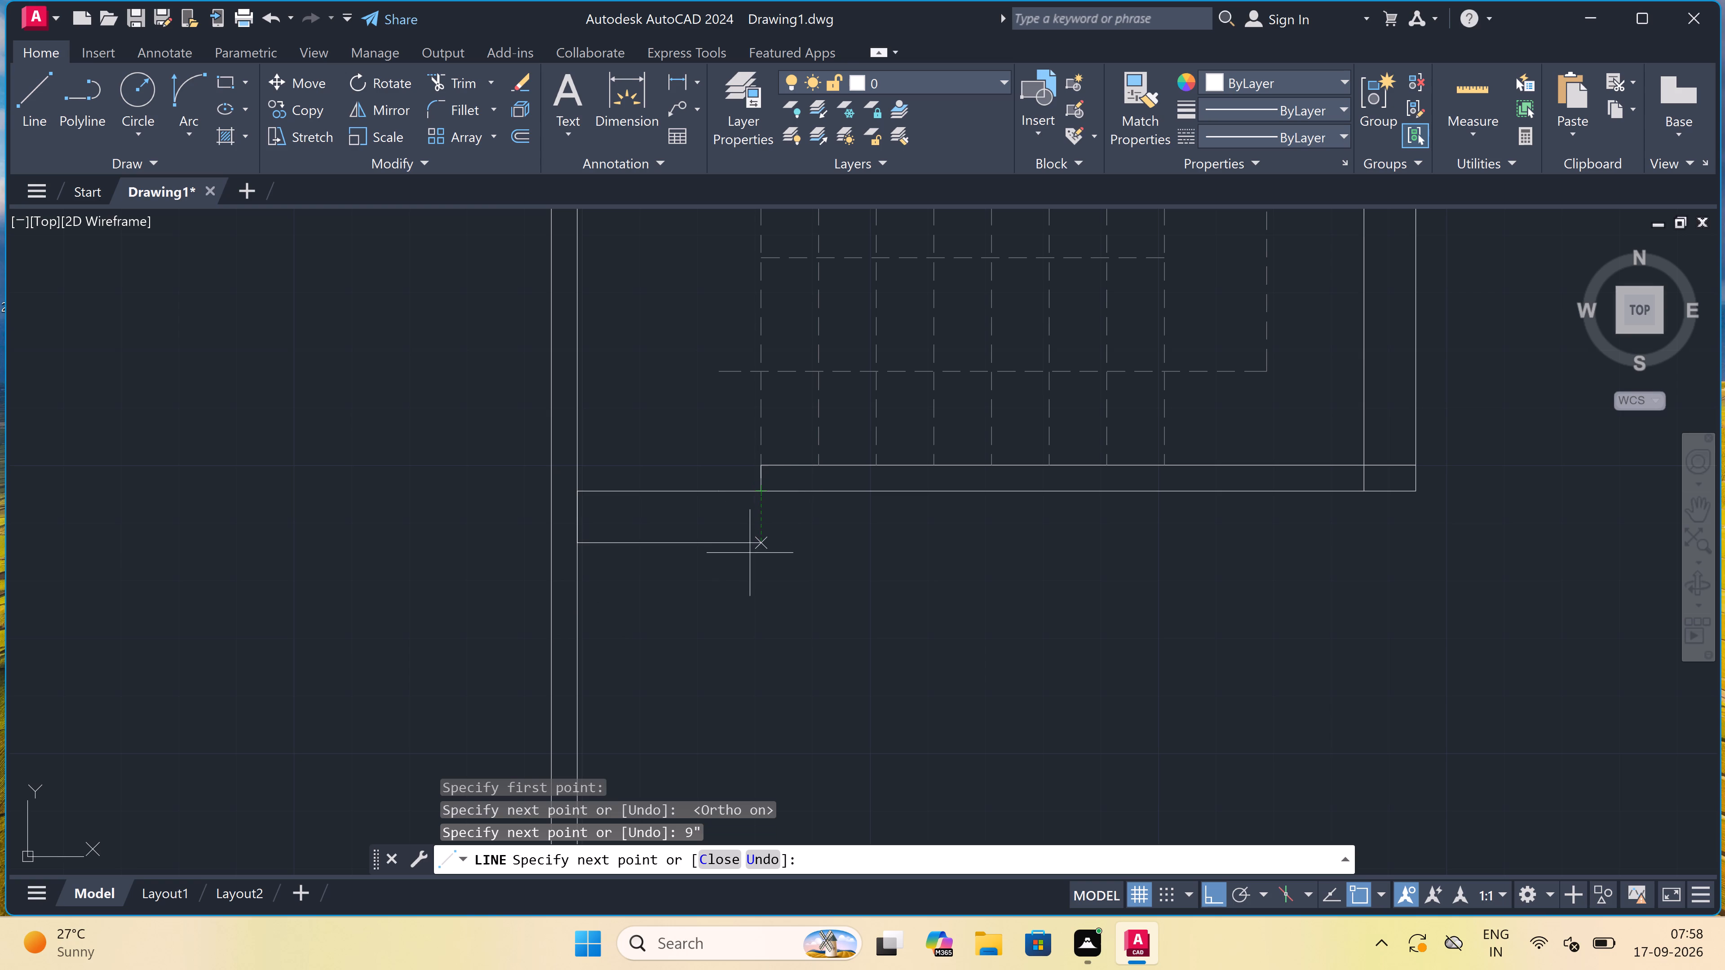
pyautogui.doubleClick(760, 544)
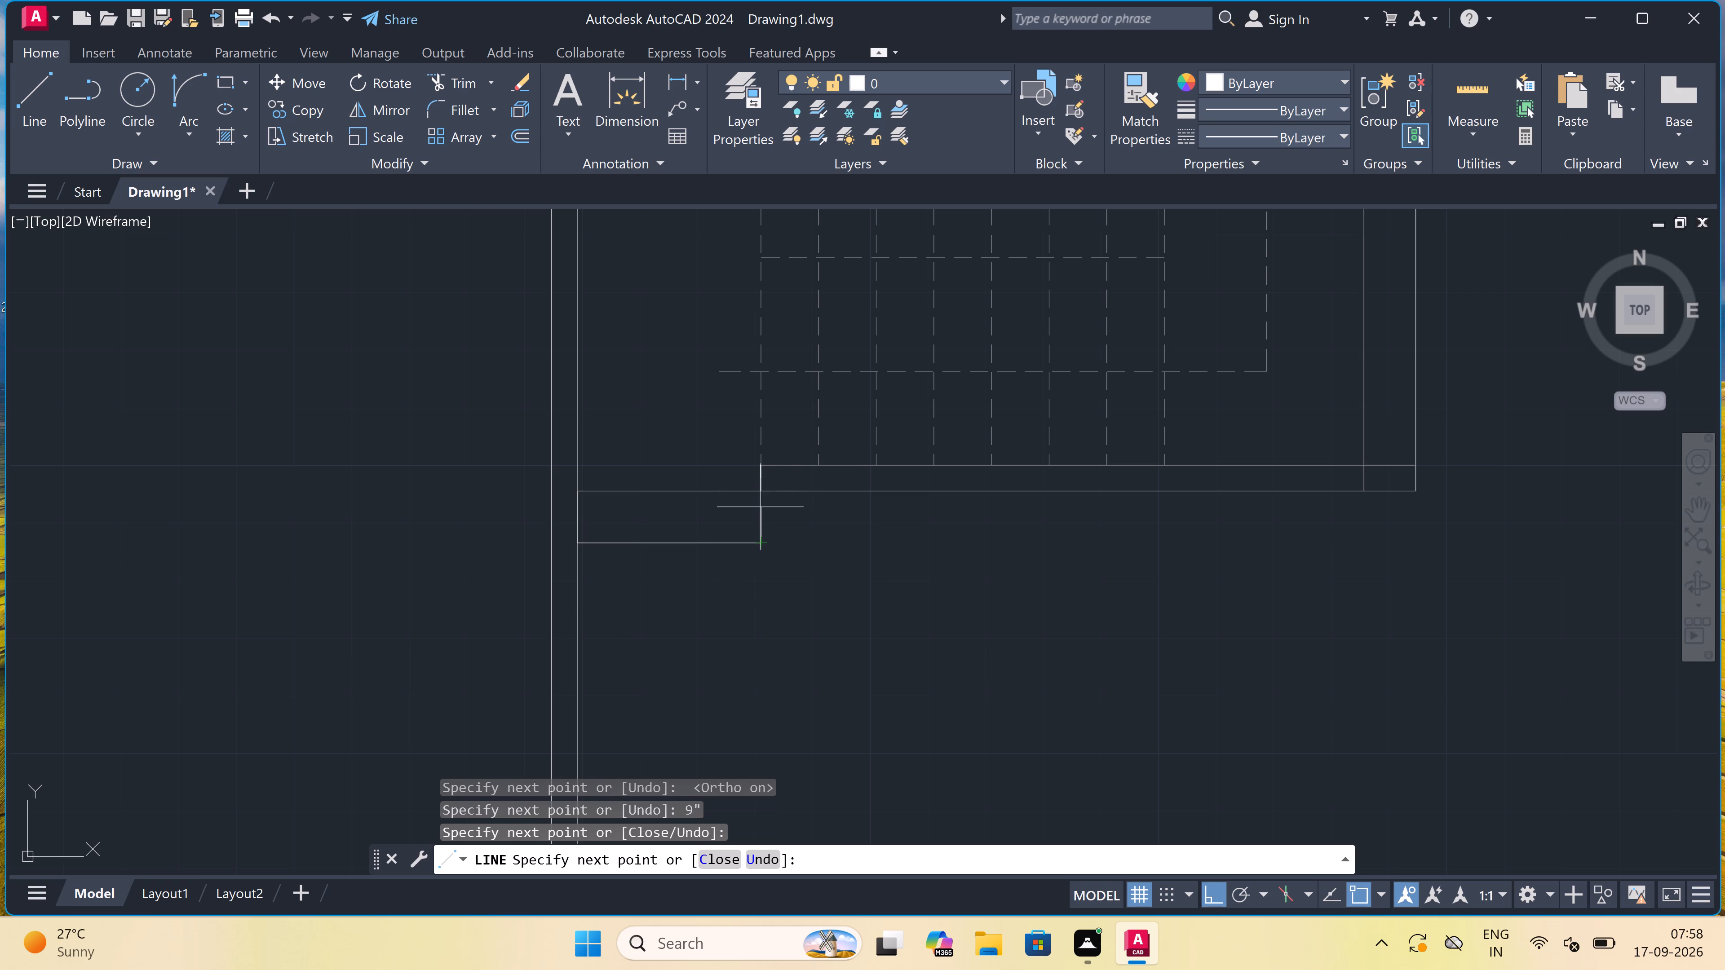
pyautogui.click(763, 494)
pyautogui.press('Escape')
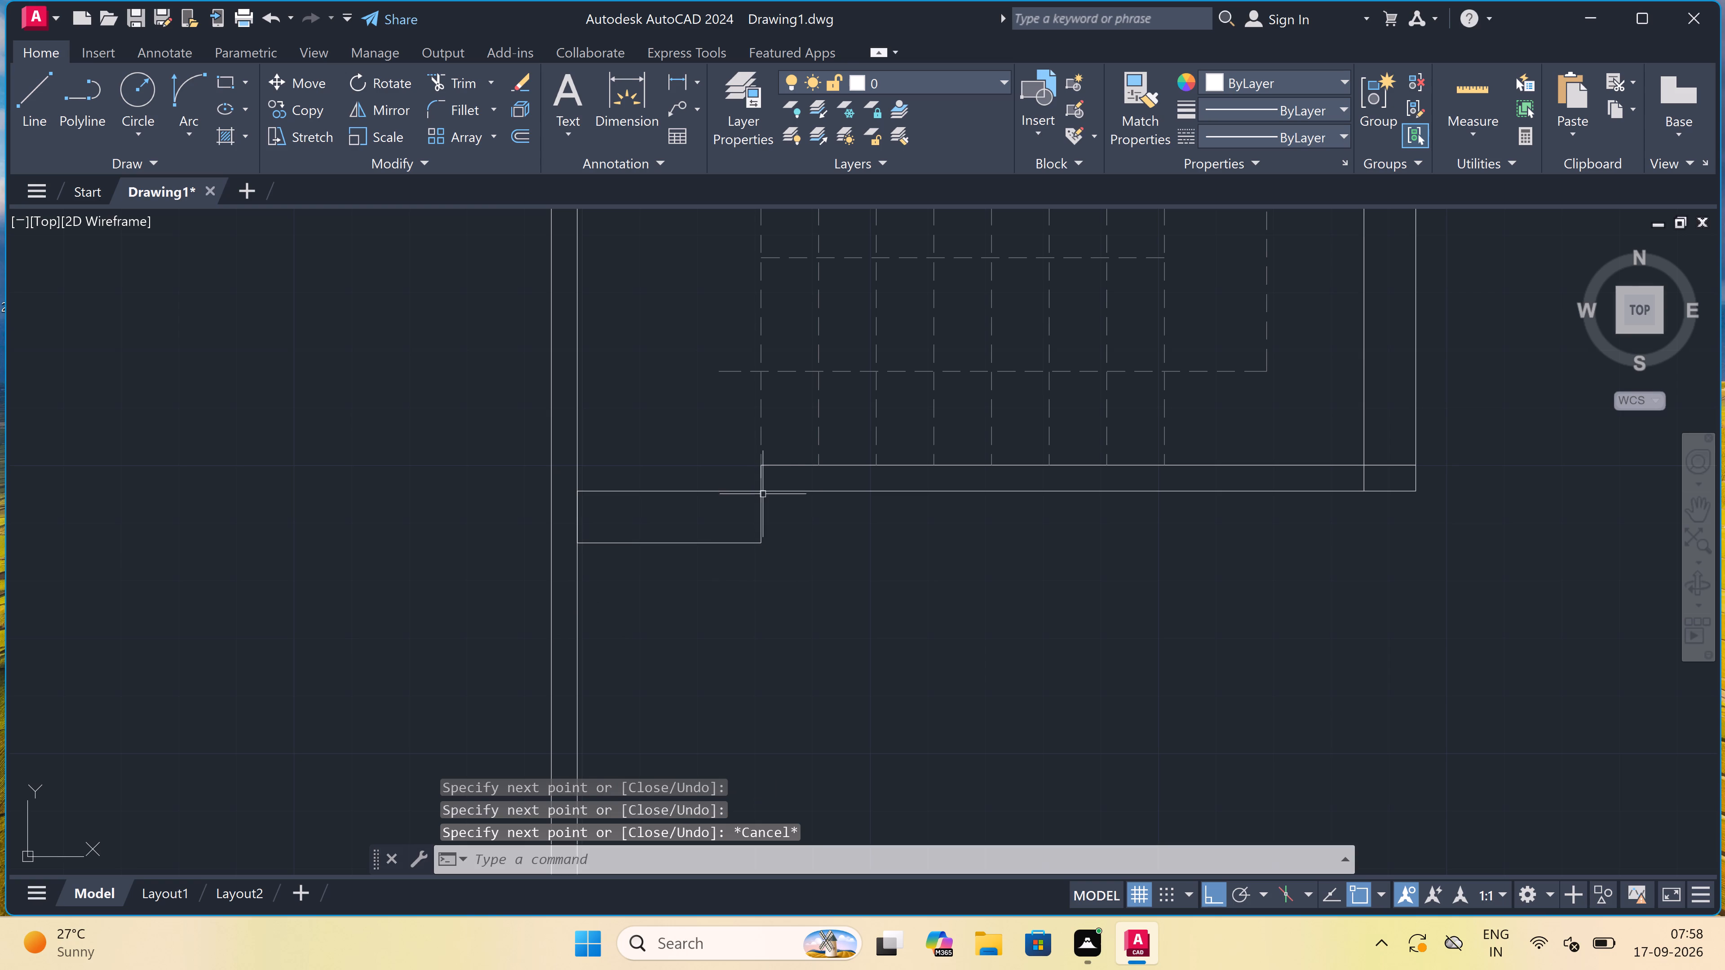
# Near the bottom room's southeast corner, draw a jamb line across its south wall, with a 2" westward stub from its midpoint and a 3' door leaf northward.
pyautogui.scroll(-4, 763, 511)
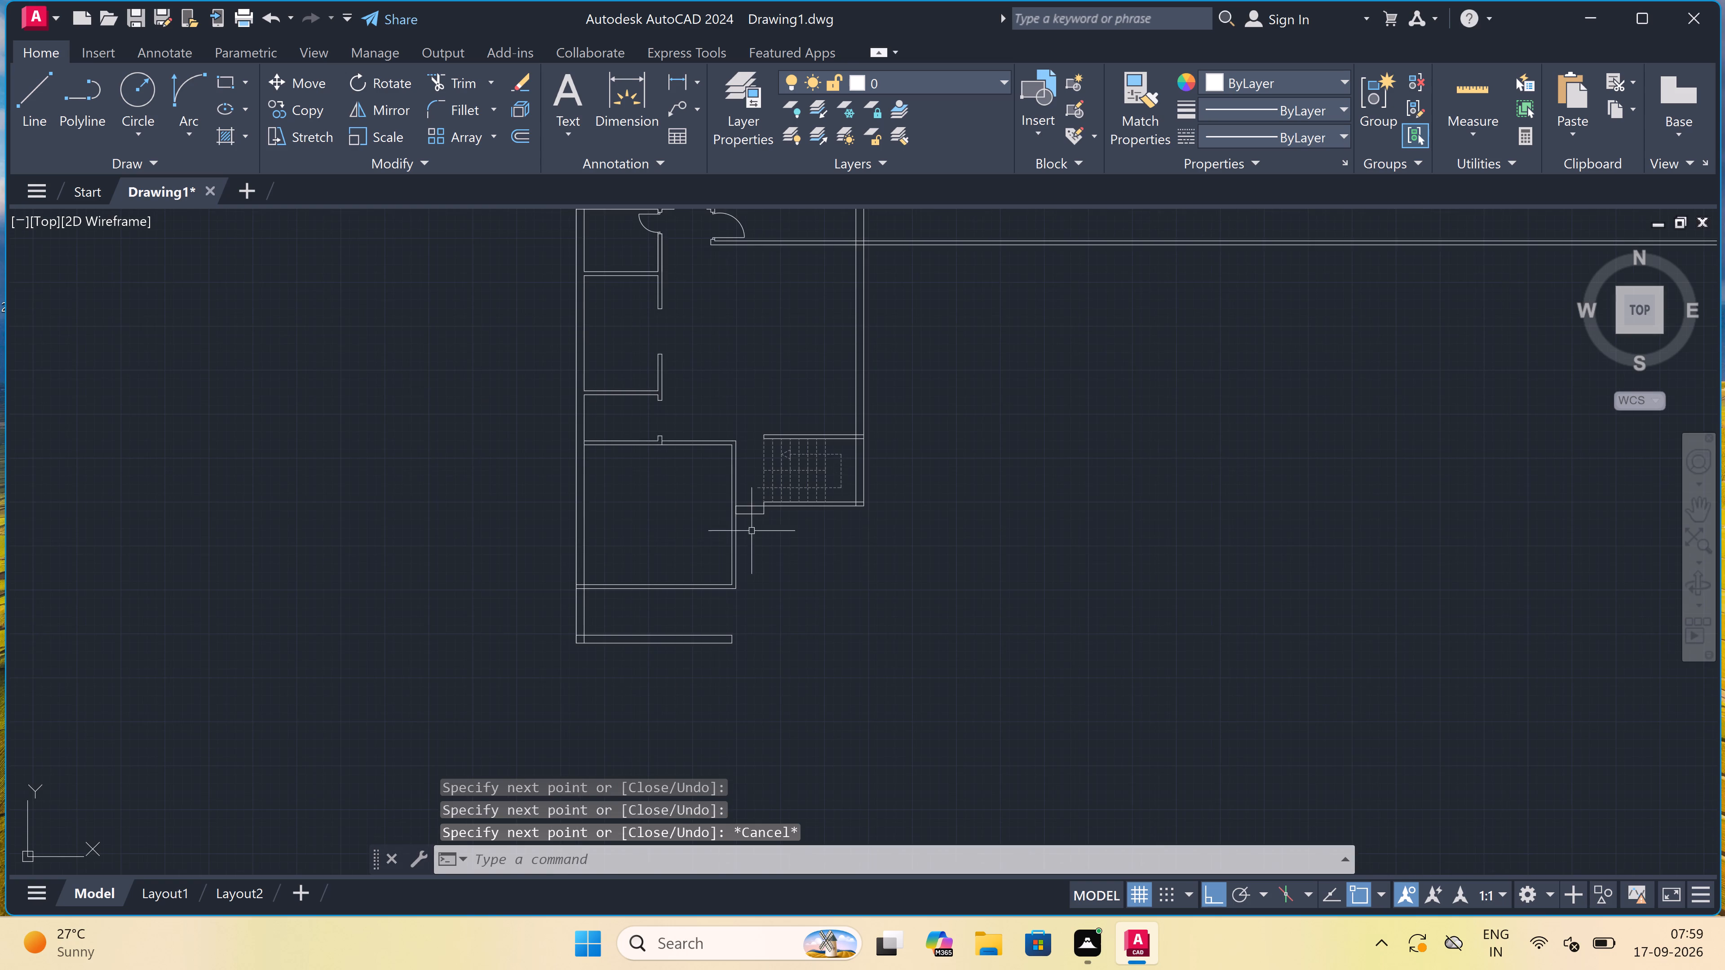
pyautogui.scroll(3, 750, 533)
pyautogui.scroll(-3, 756, 522)
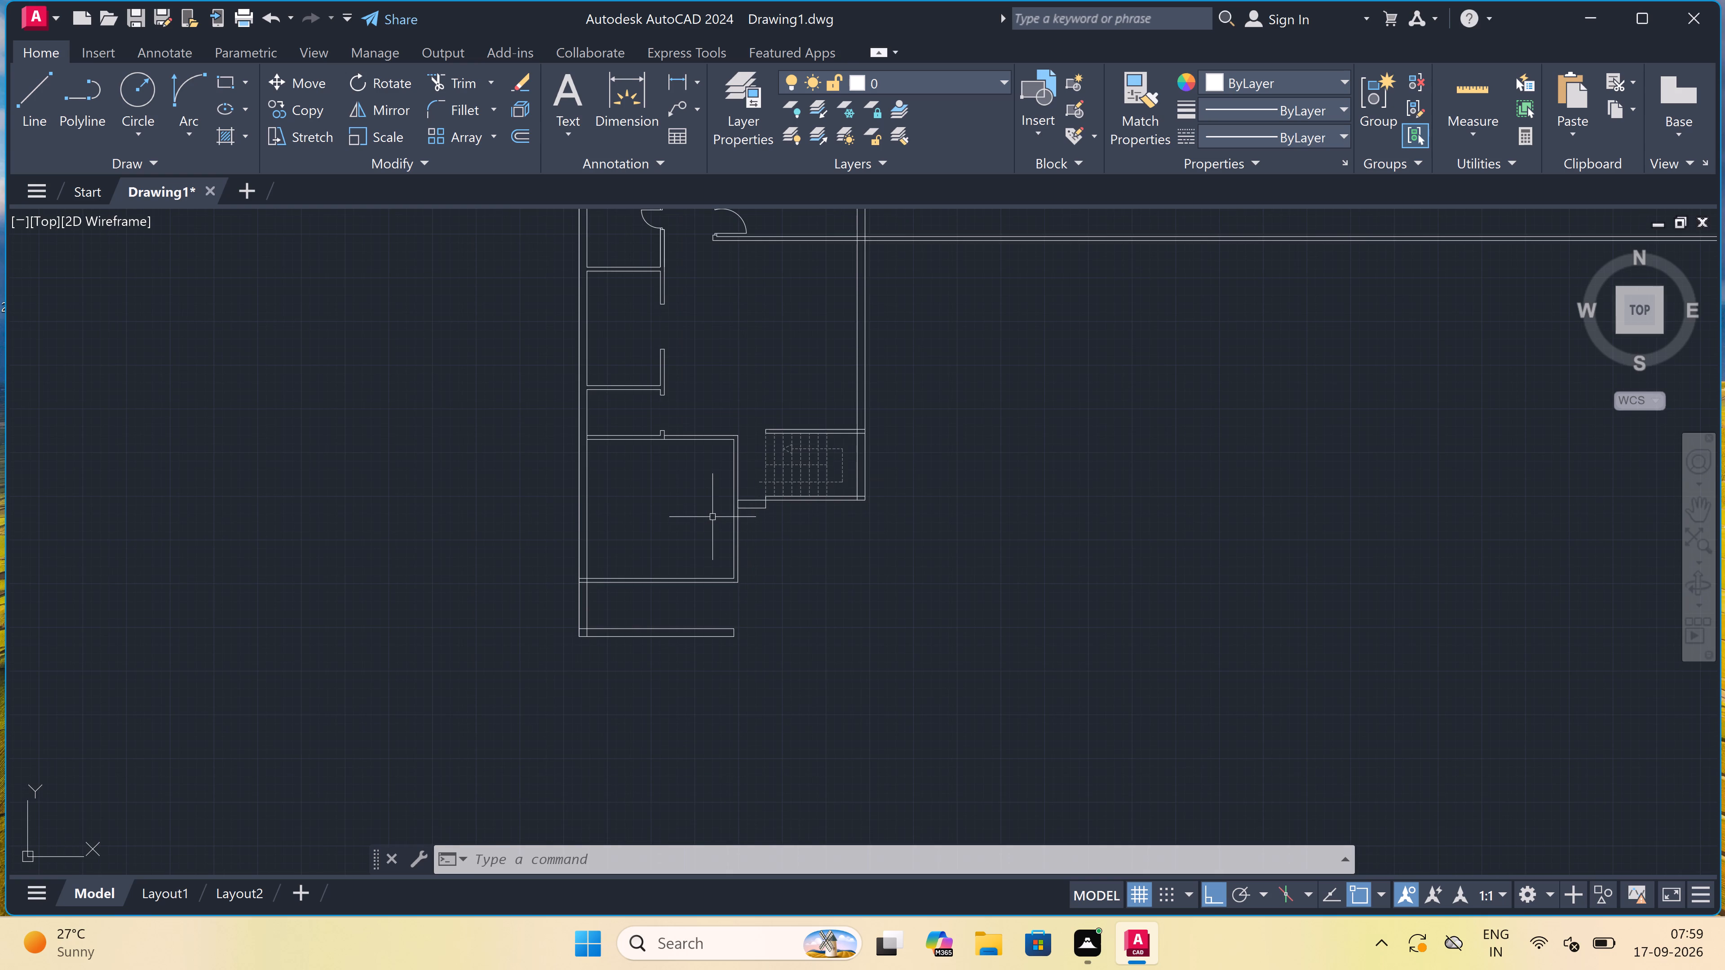
pyautogui.scroll(-1, 724, 507)
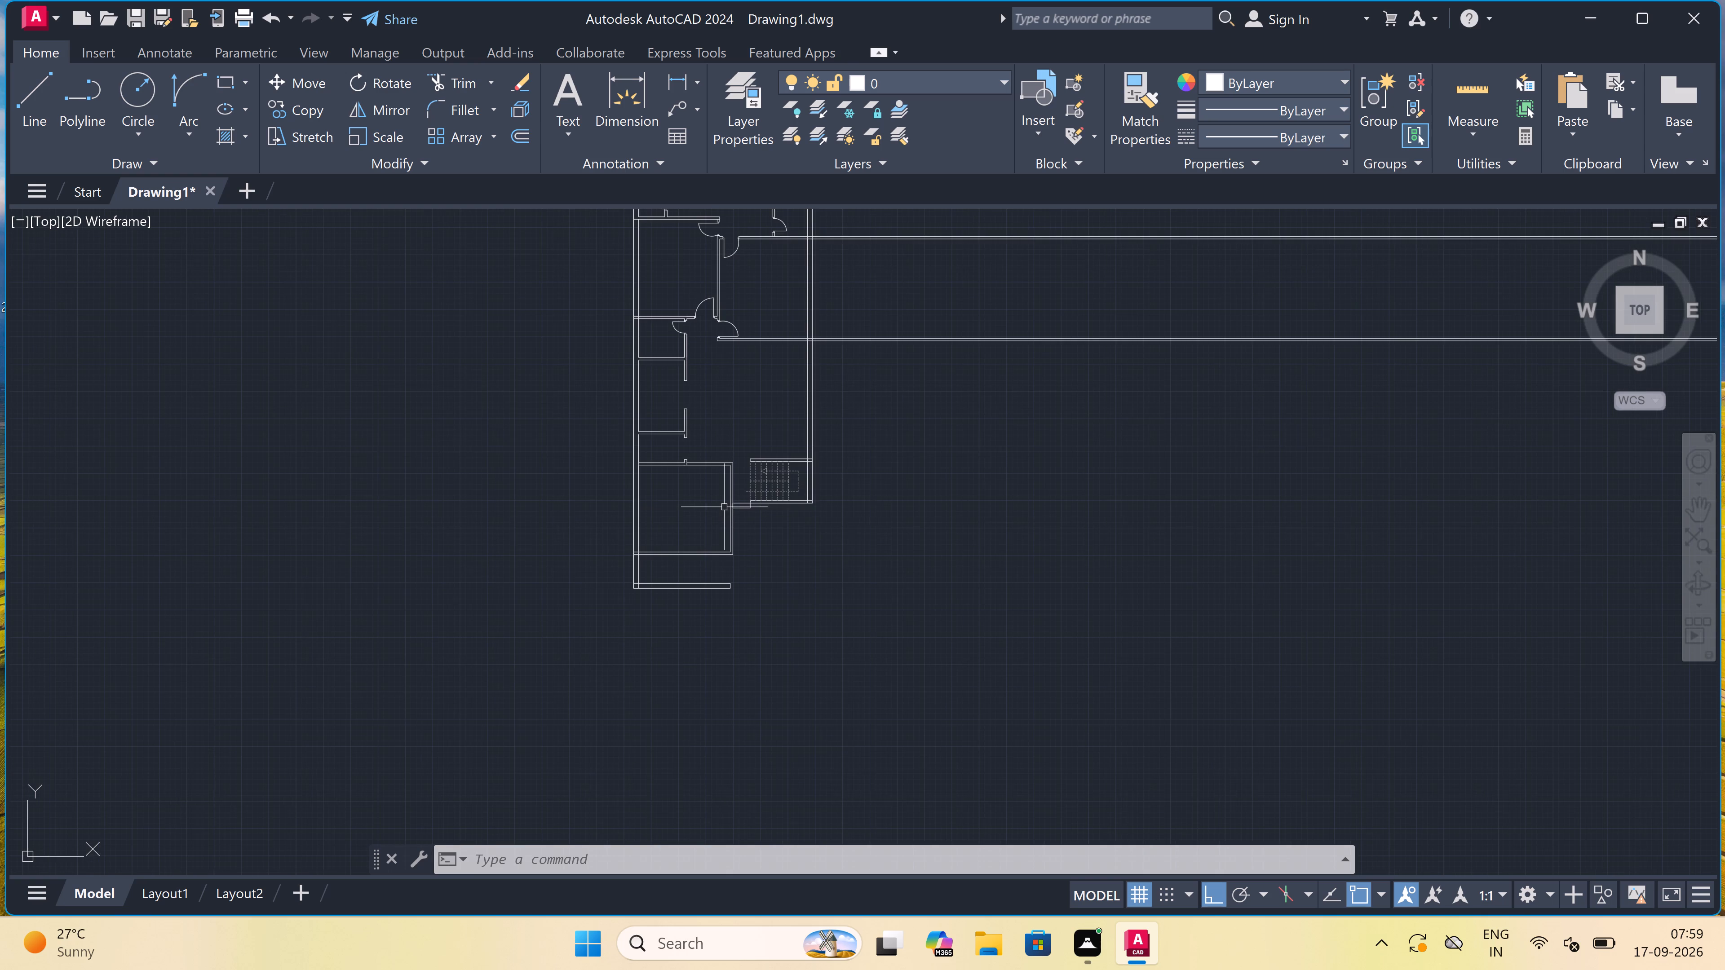
pyautogui.scroll(2, 694, 558)
pyautogui.scroll(3, 770, 541)
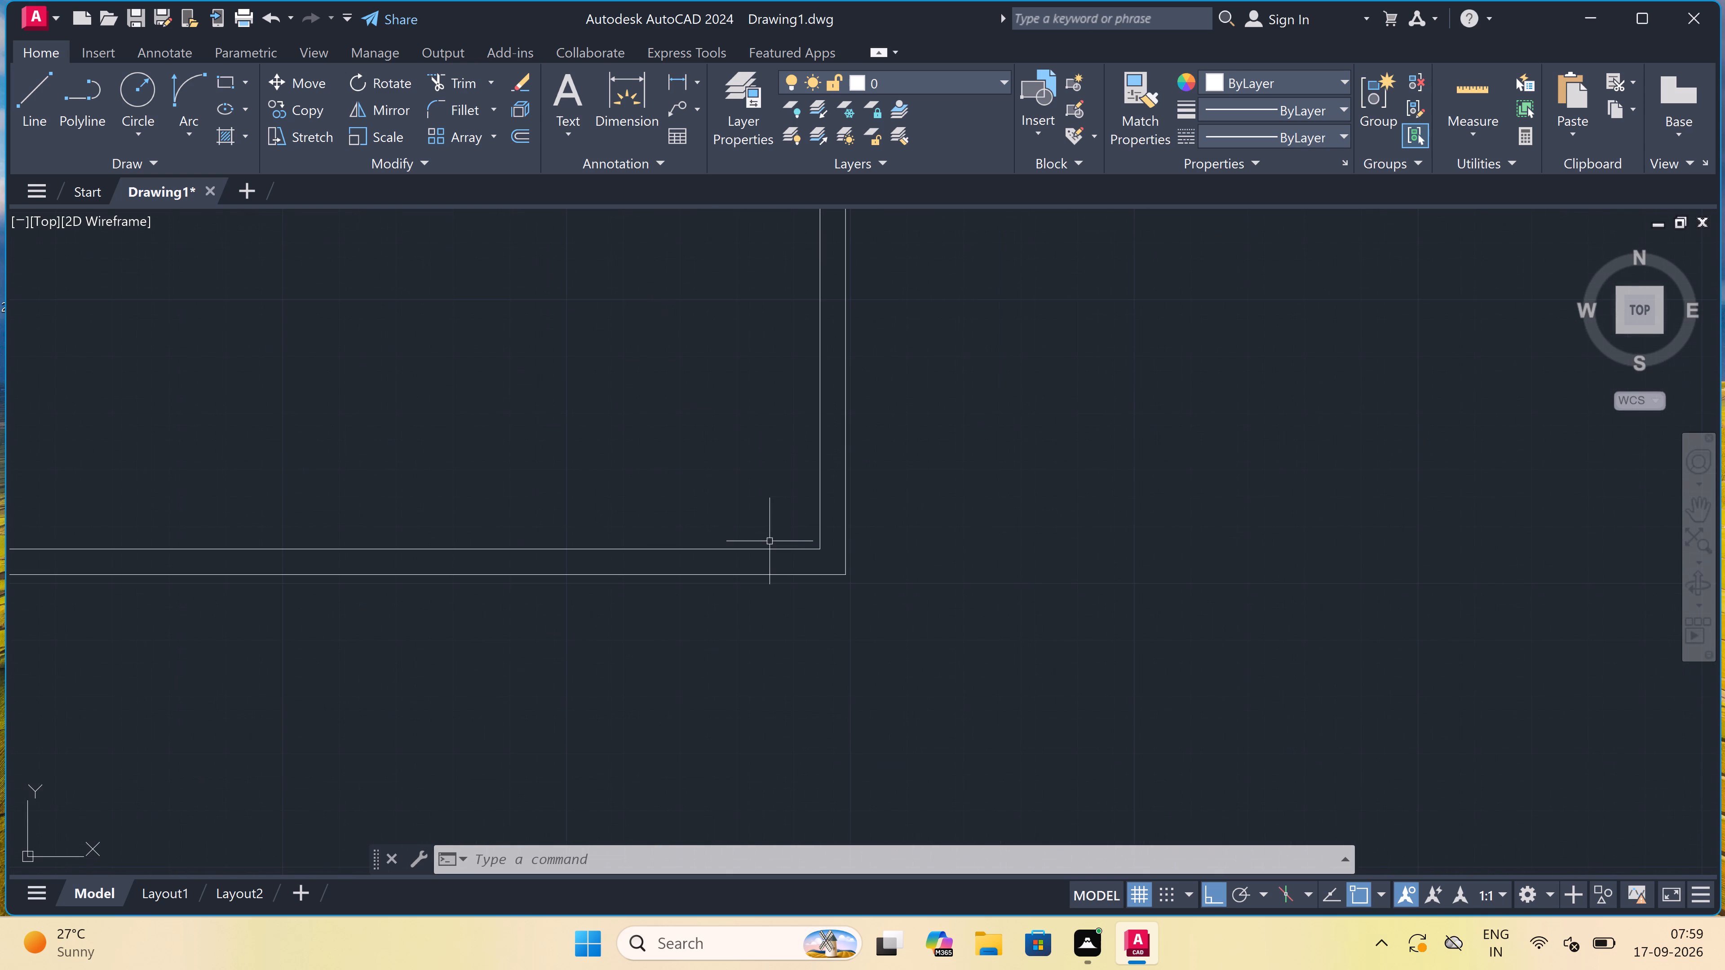
pyautogui.press('space')
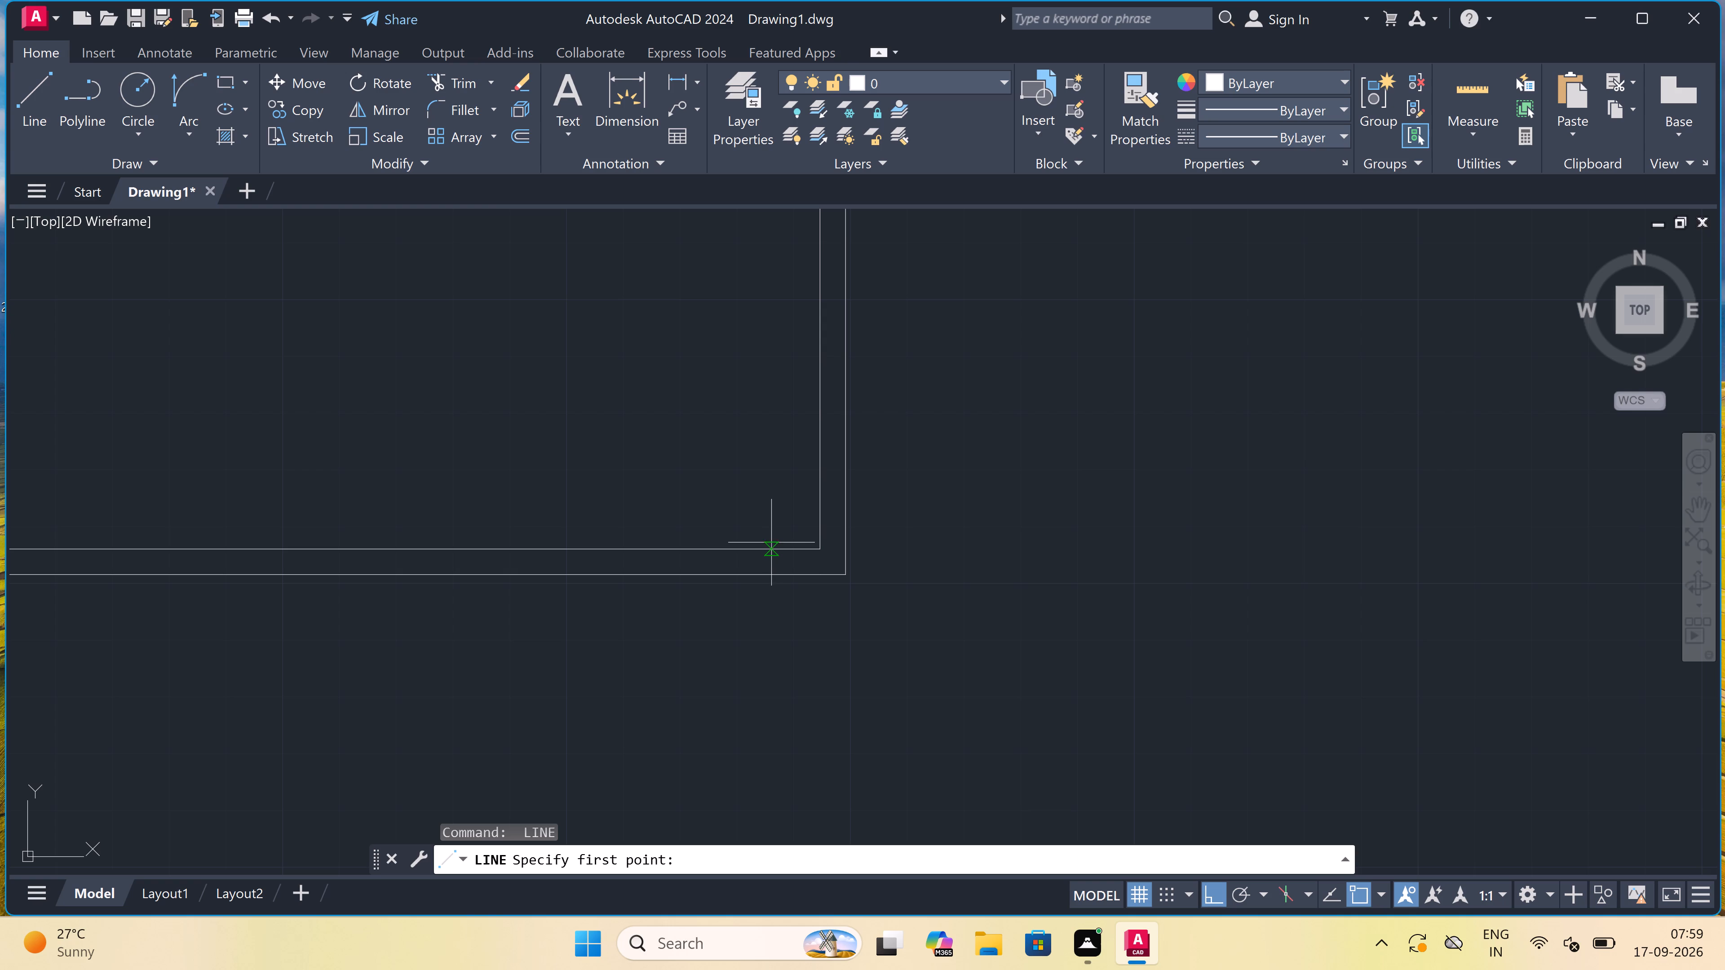
pyautogui.click(764, 550)
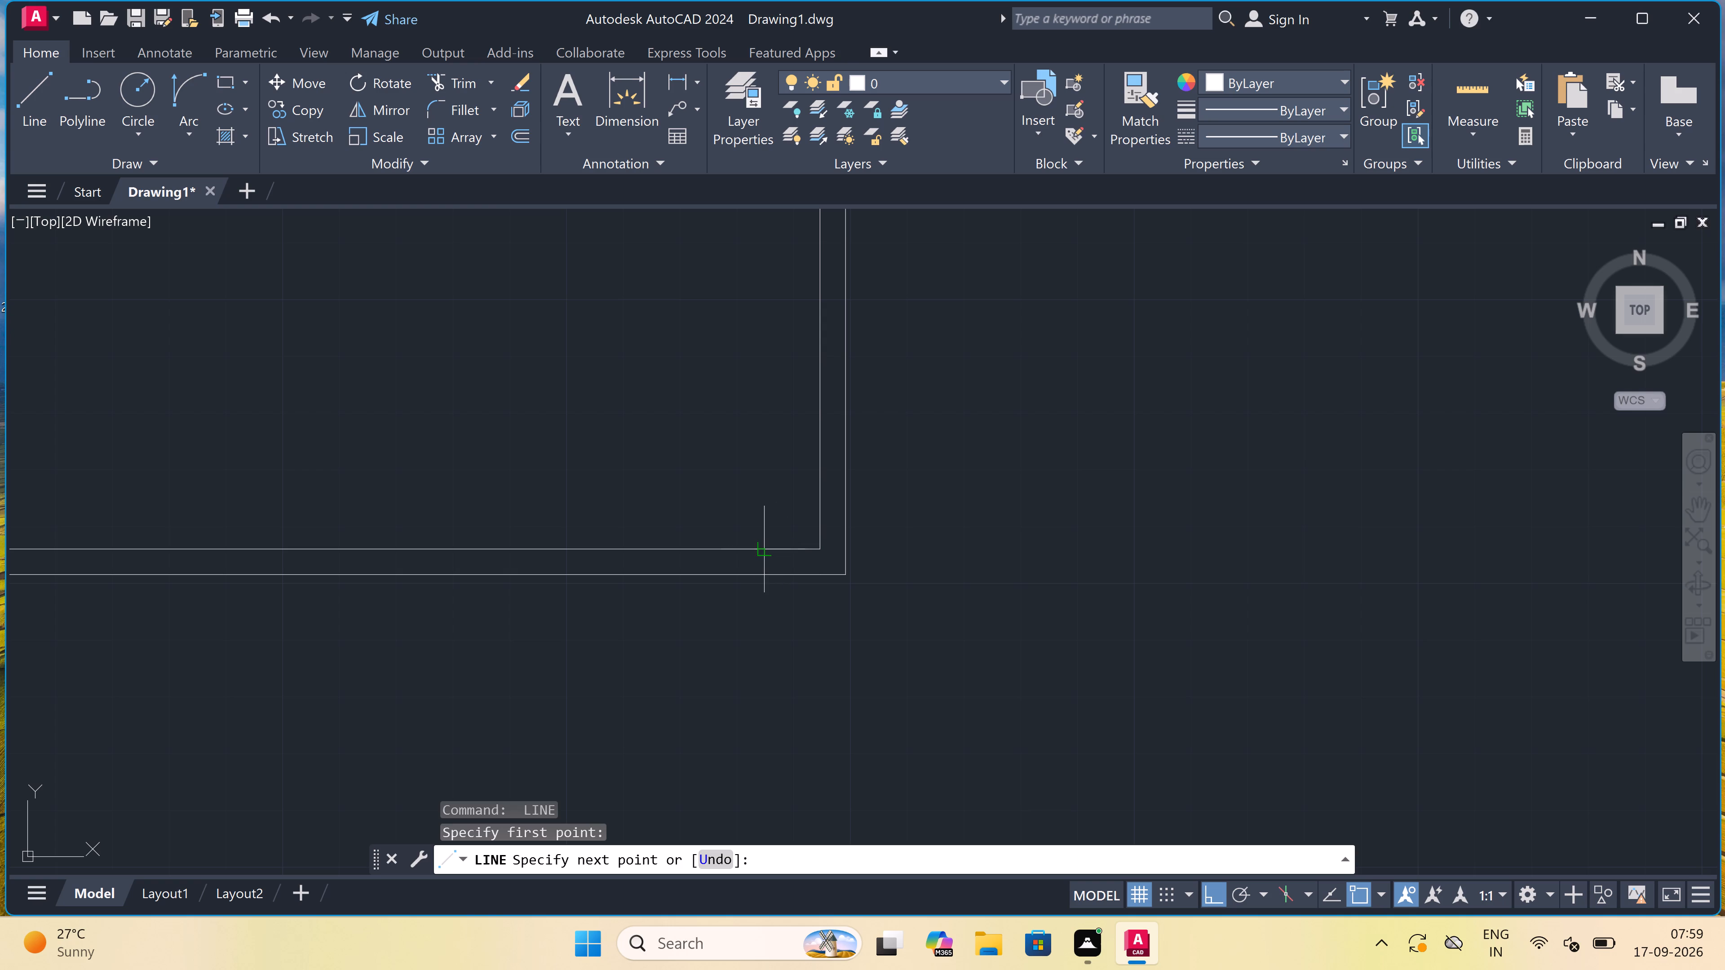
pyautogui.click(760, 573)
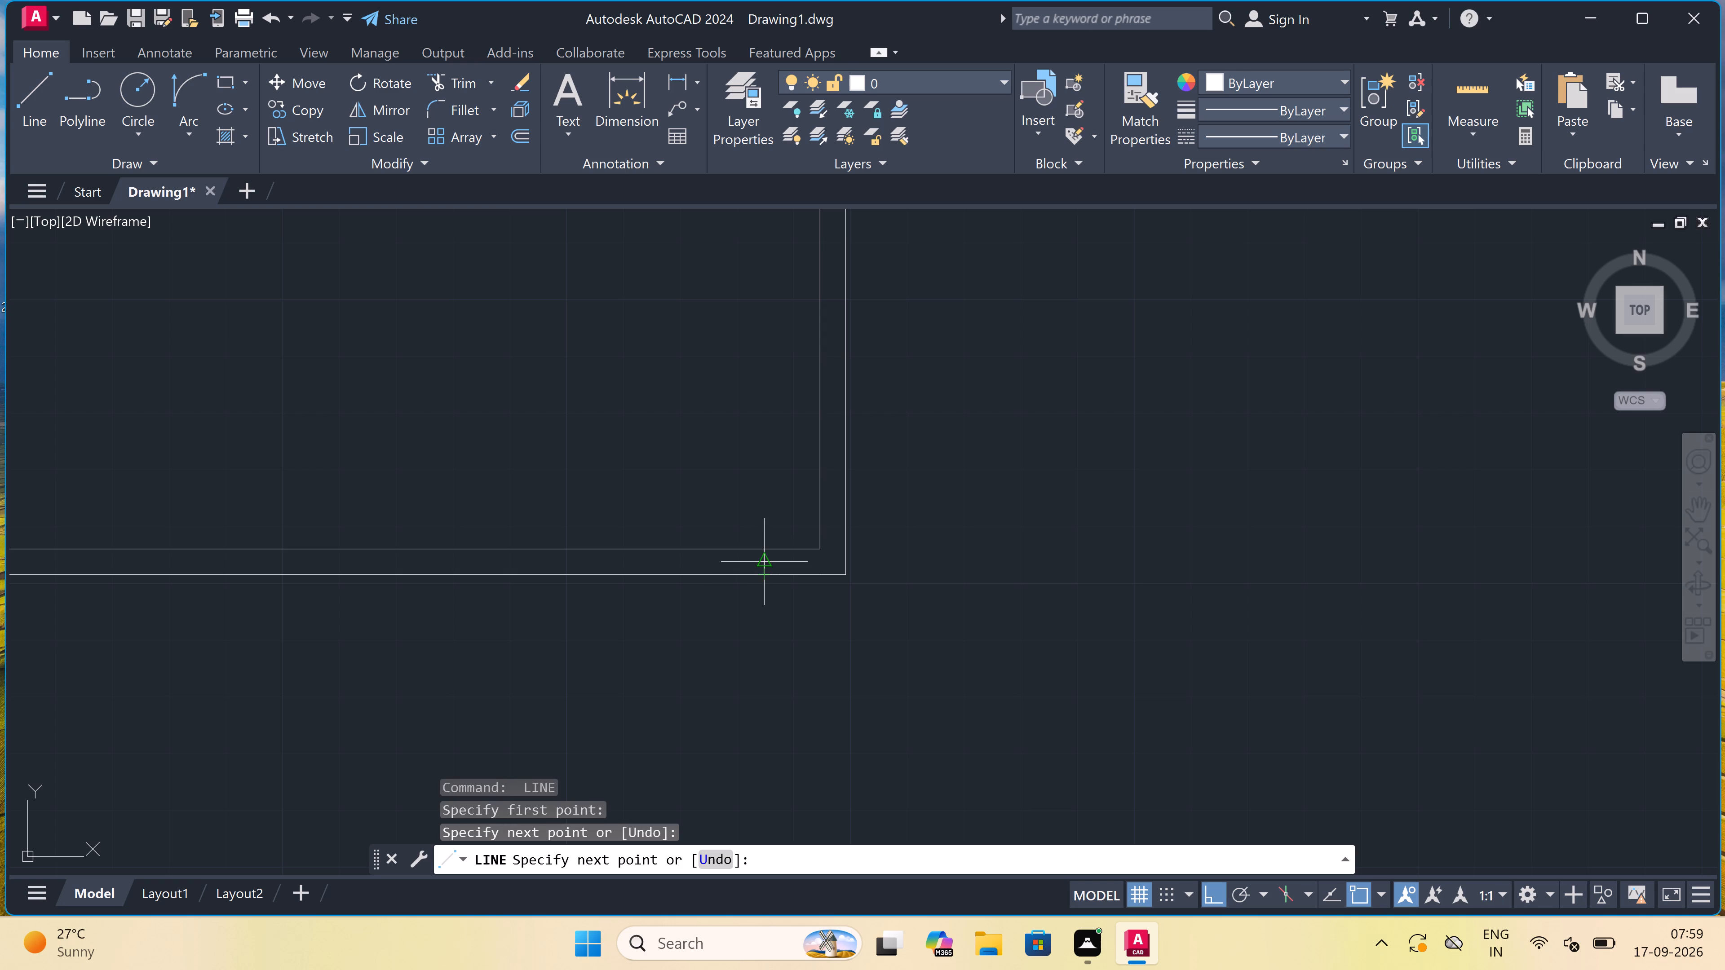
pyautogui.click(763, 562)
pyautogui.write('2"')
pyautogui.press('space')
pyautogui.write("3'")
pyautogui.press('space')
pyautogui.press('Escape')
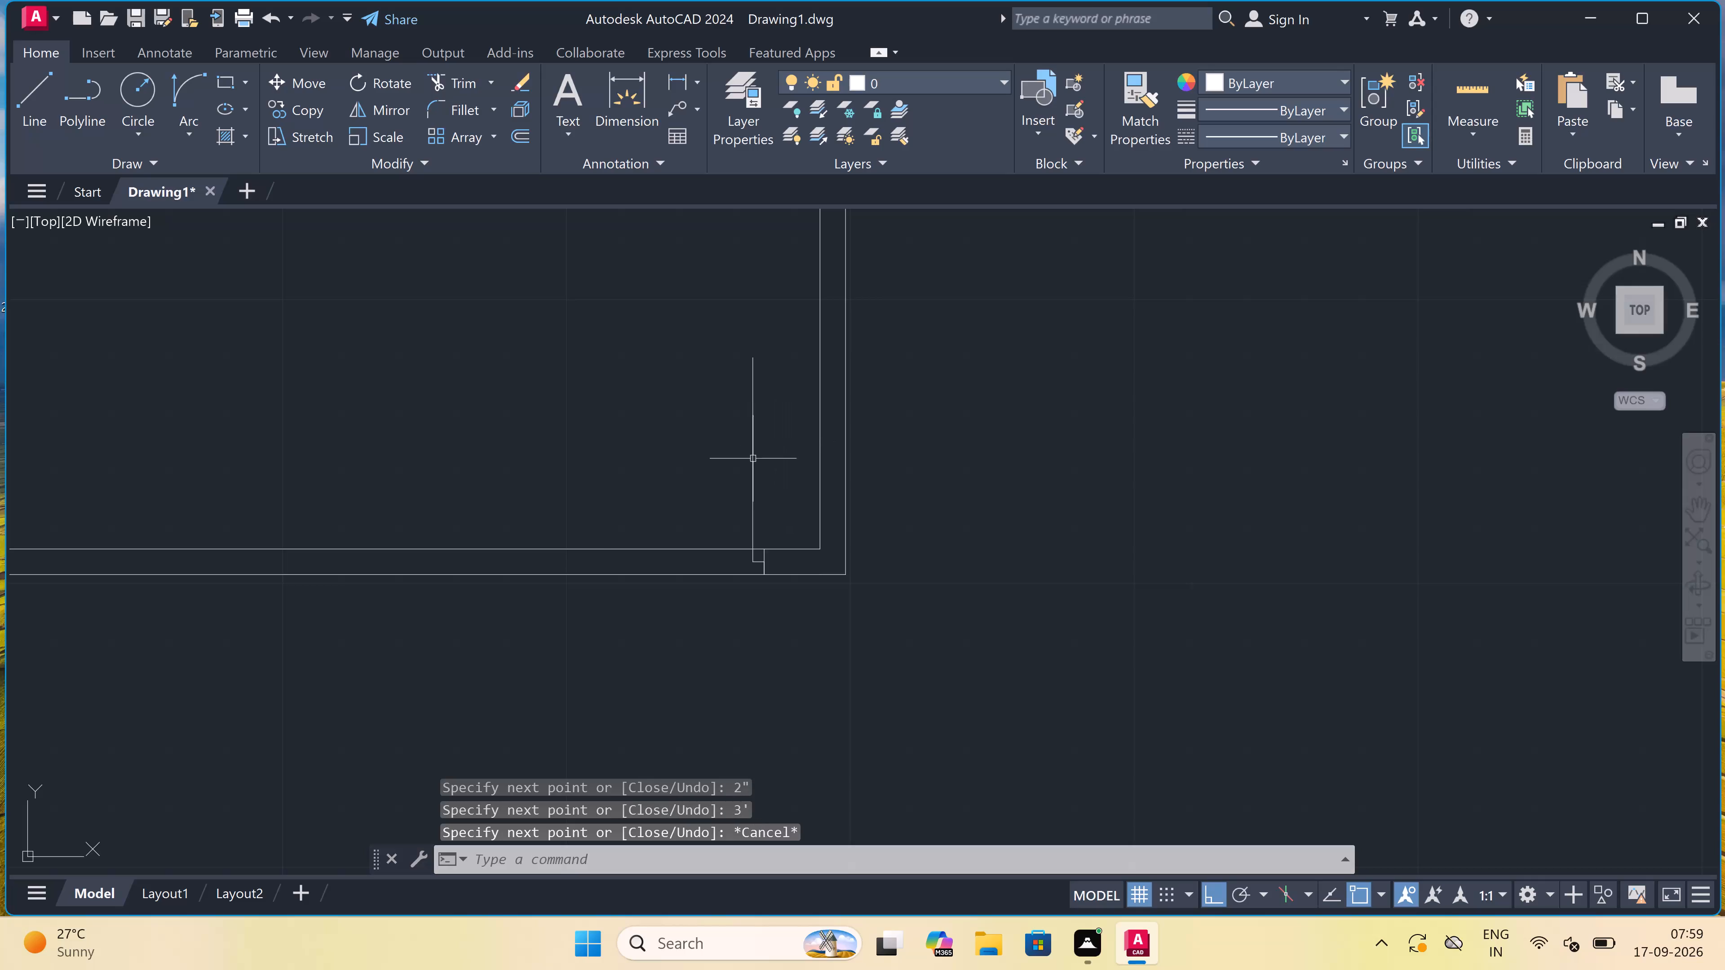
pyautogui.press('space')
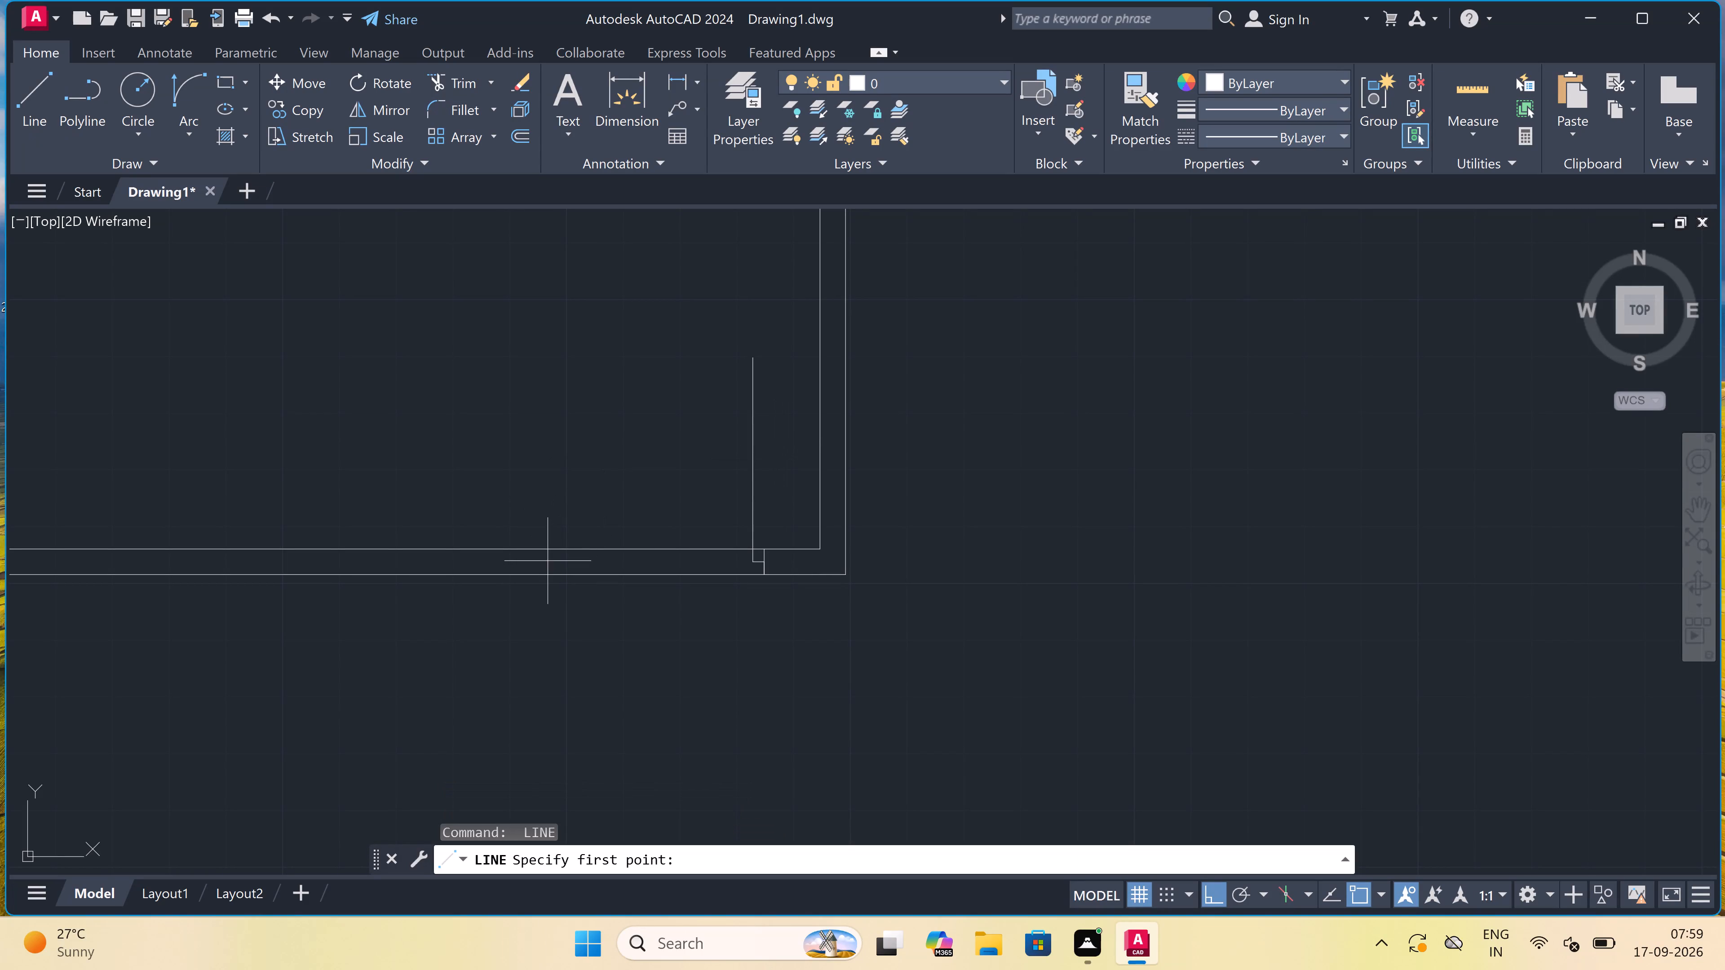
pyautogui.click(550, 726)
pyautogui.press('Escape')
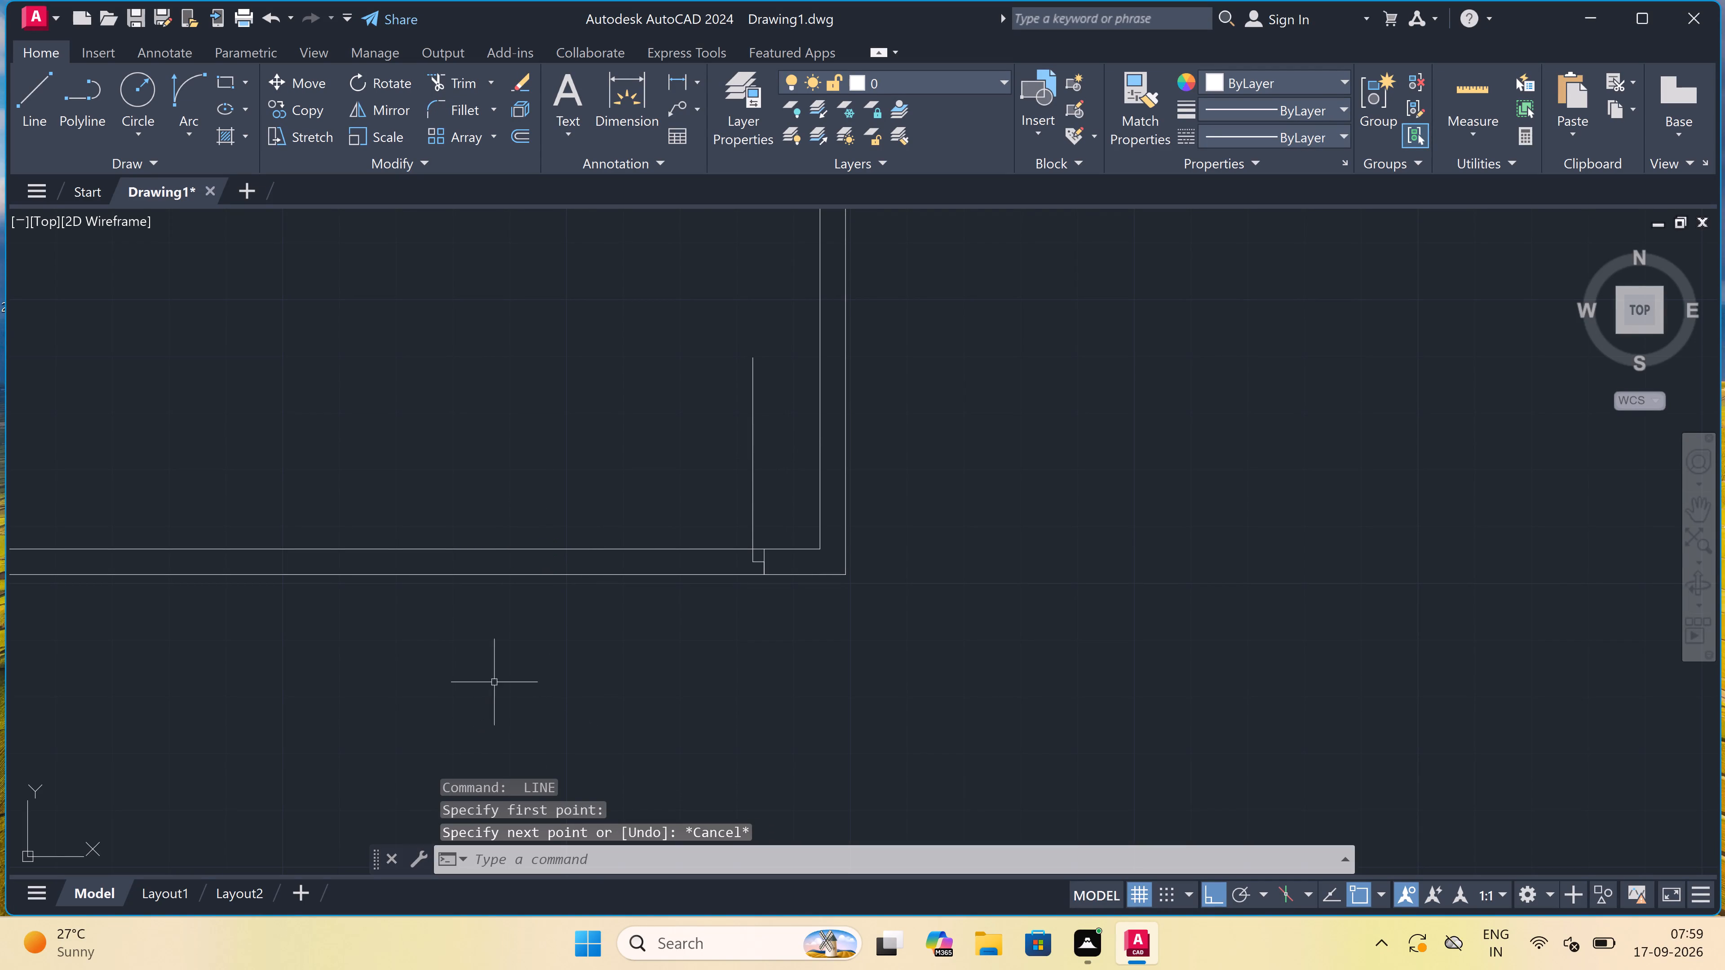
# Draw the opposite jamb line across the same wall, with a 2" stub from its midpoint towards the door leaf.
pyautogui.press('space')
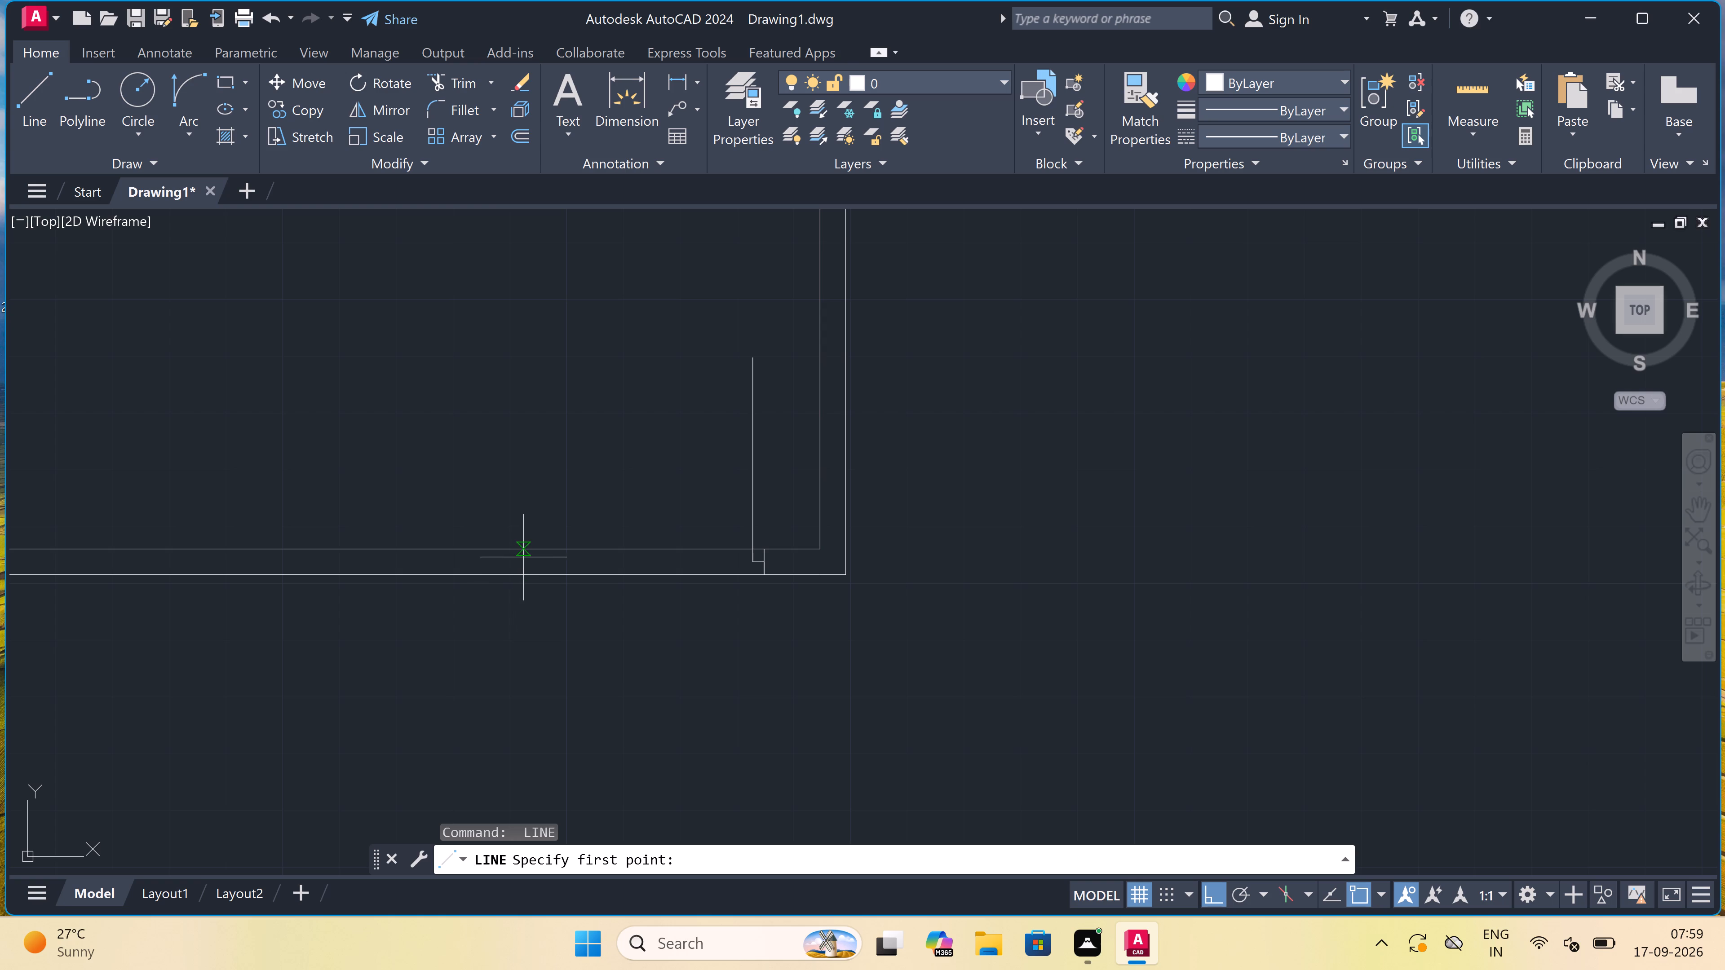
pyautogui.doubleClick(523, 551)
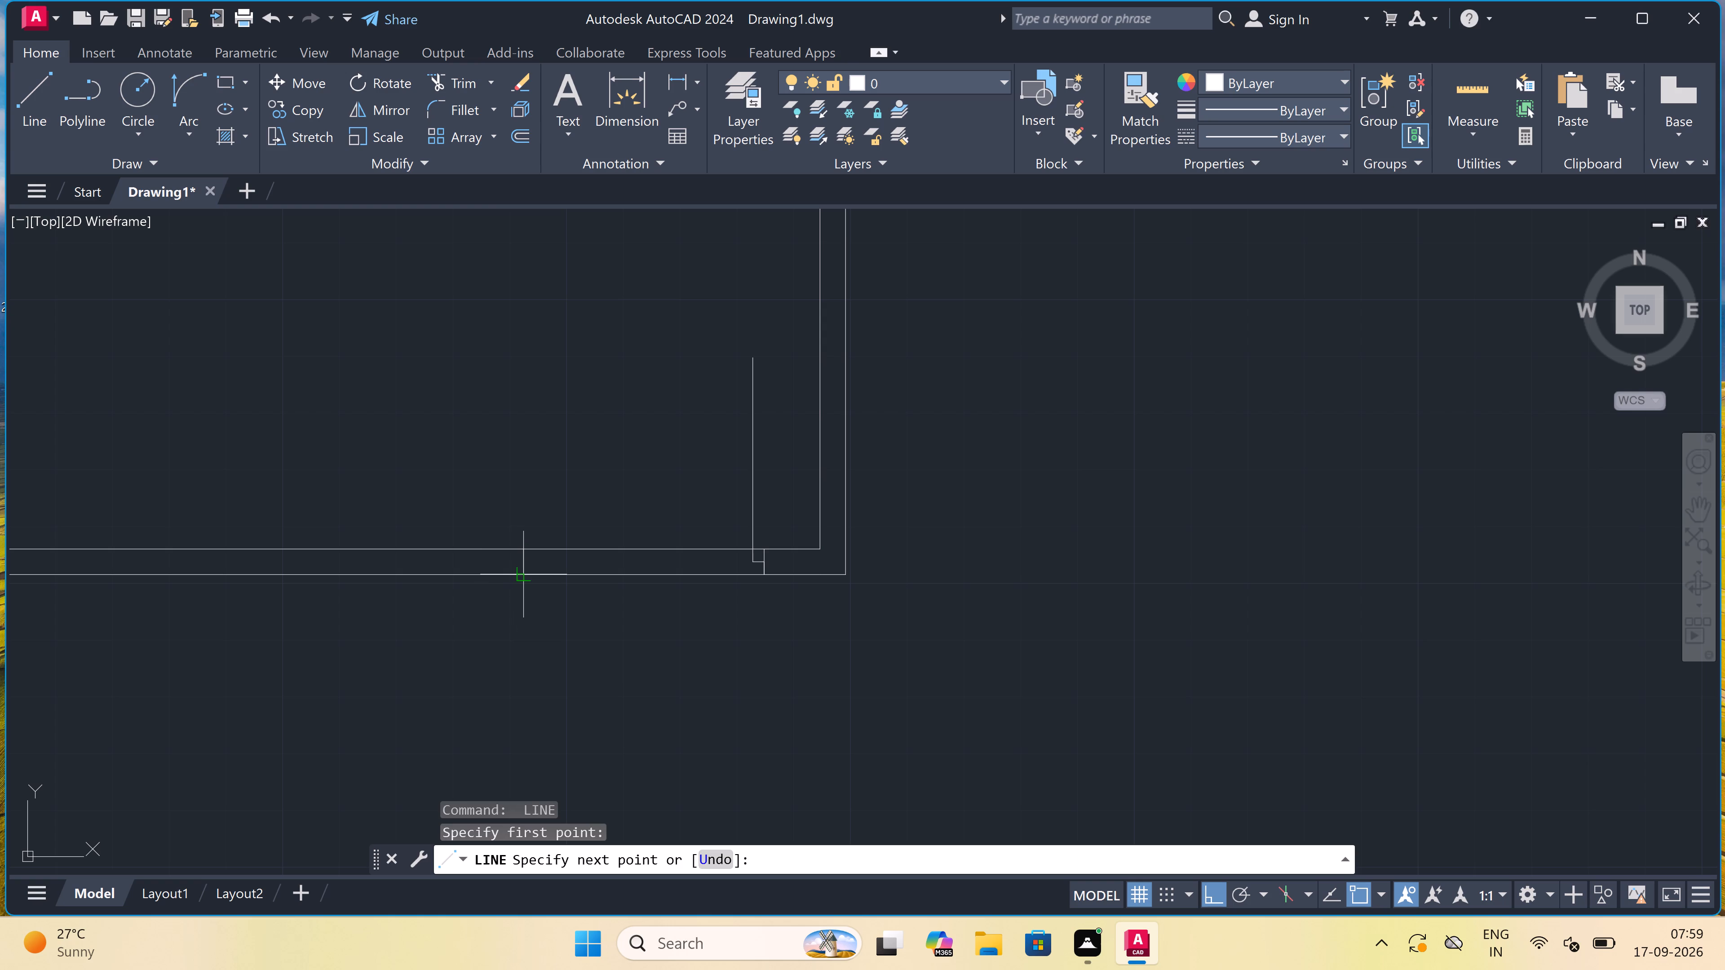
pyautogui.click(523, 569)
pyautogui.click(526, 564)
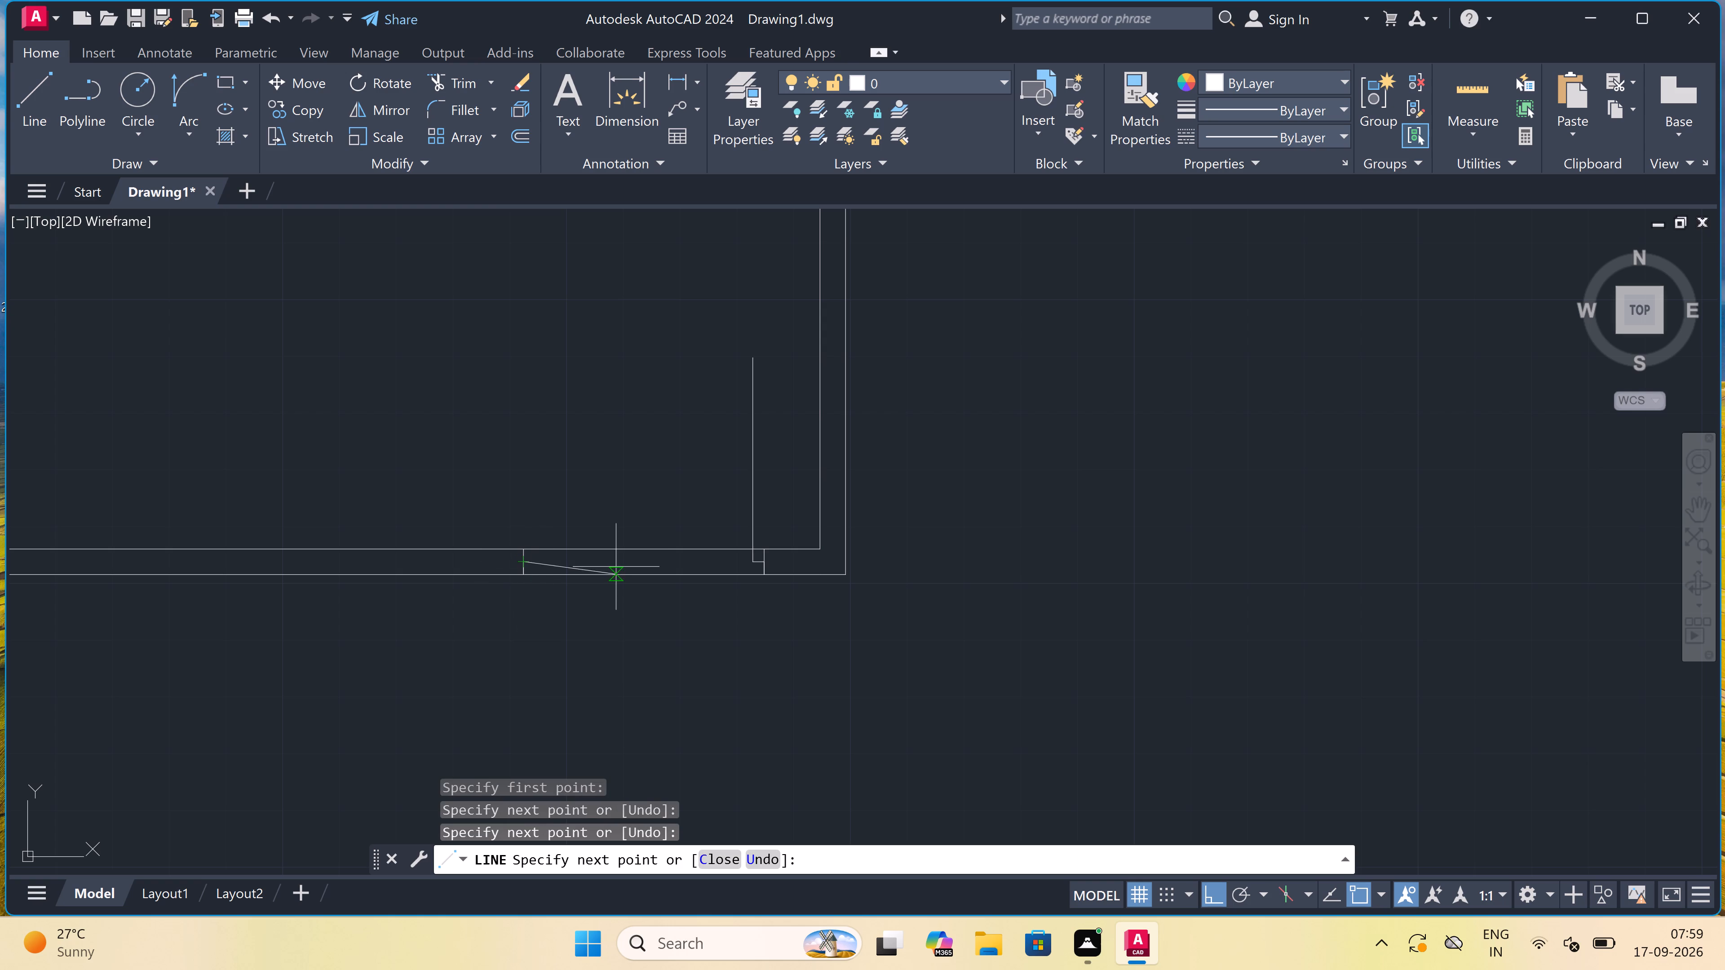
pyautogui.write('2"')
pyautogui.press('space')
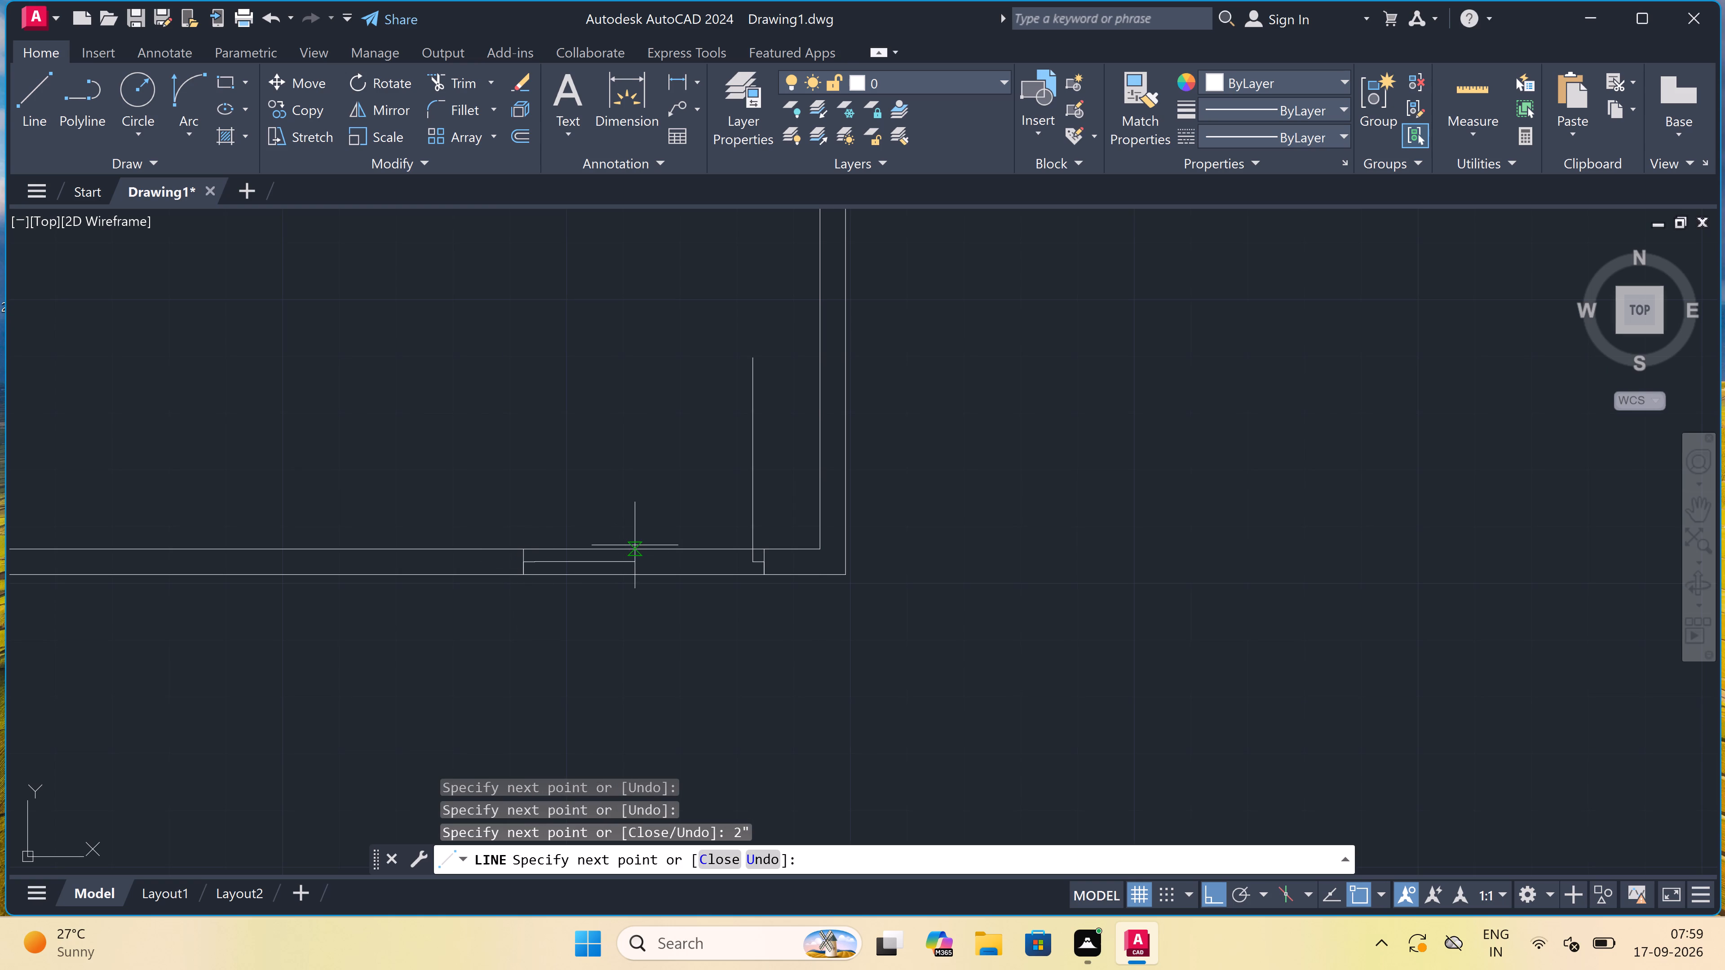
pyautogui.press('Escape')
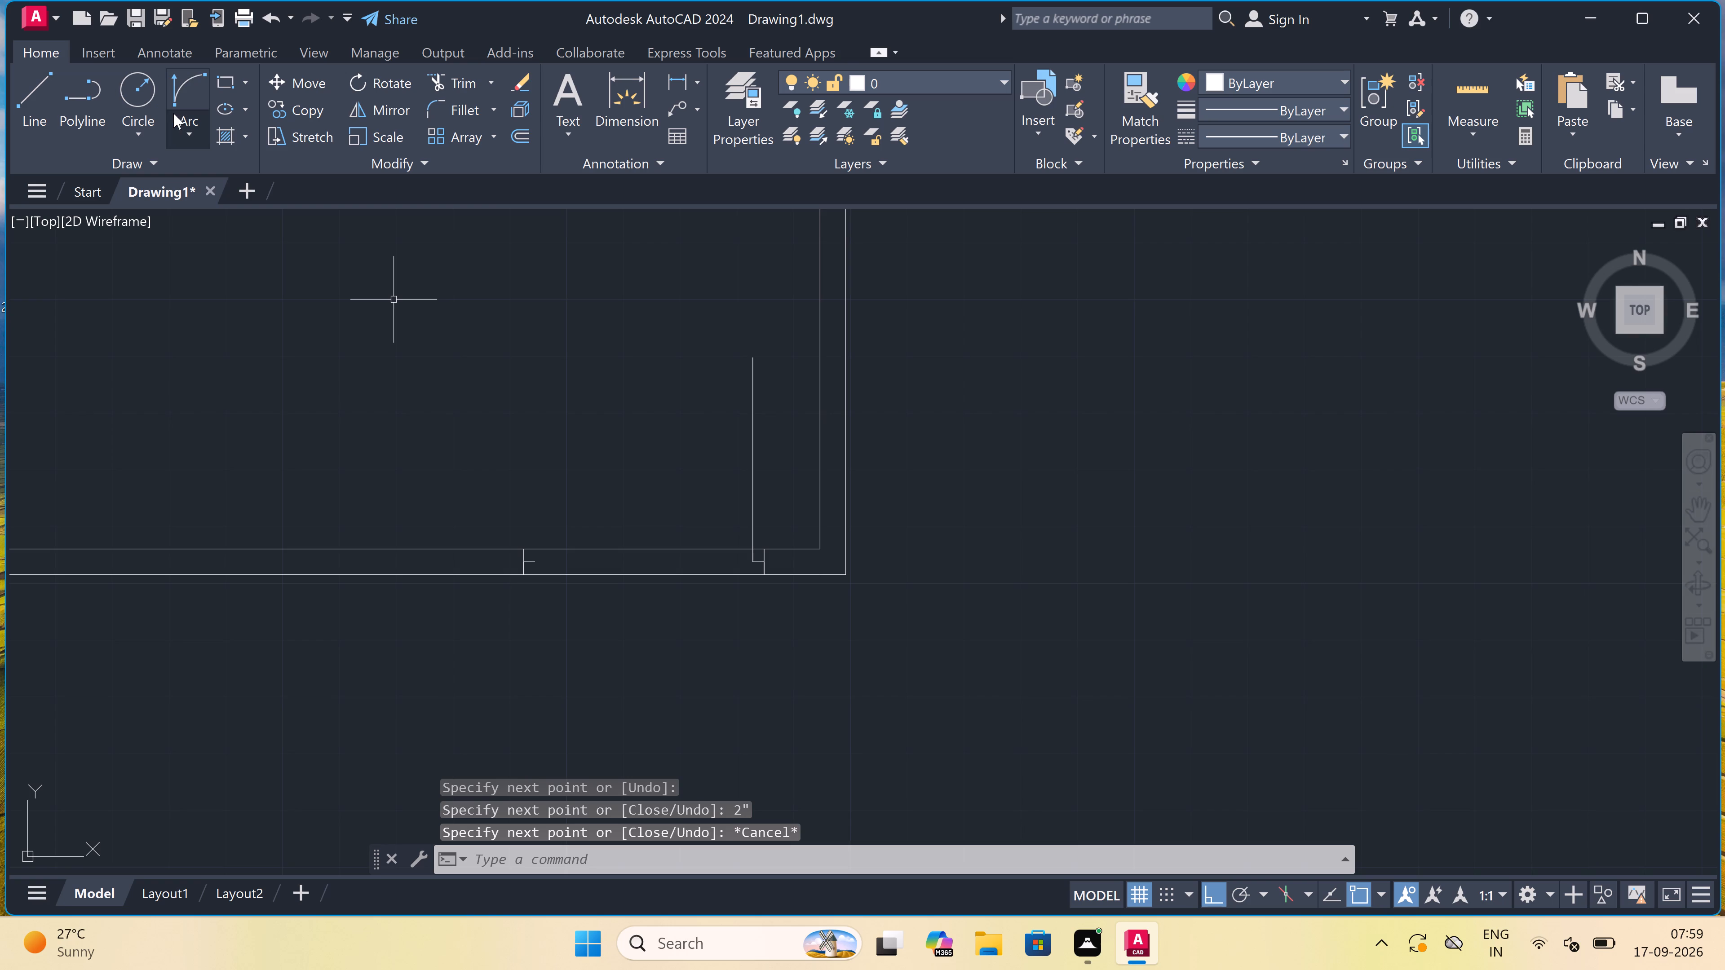
# Draw the door swing as a start, end, direction arc from the leaf's free end to the opposite jamb's stub.
pyautogui.doubleClick(173, 113)
pyautogui.doubleClick(180, 70)
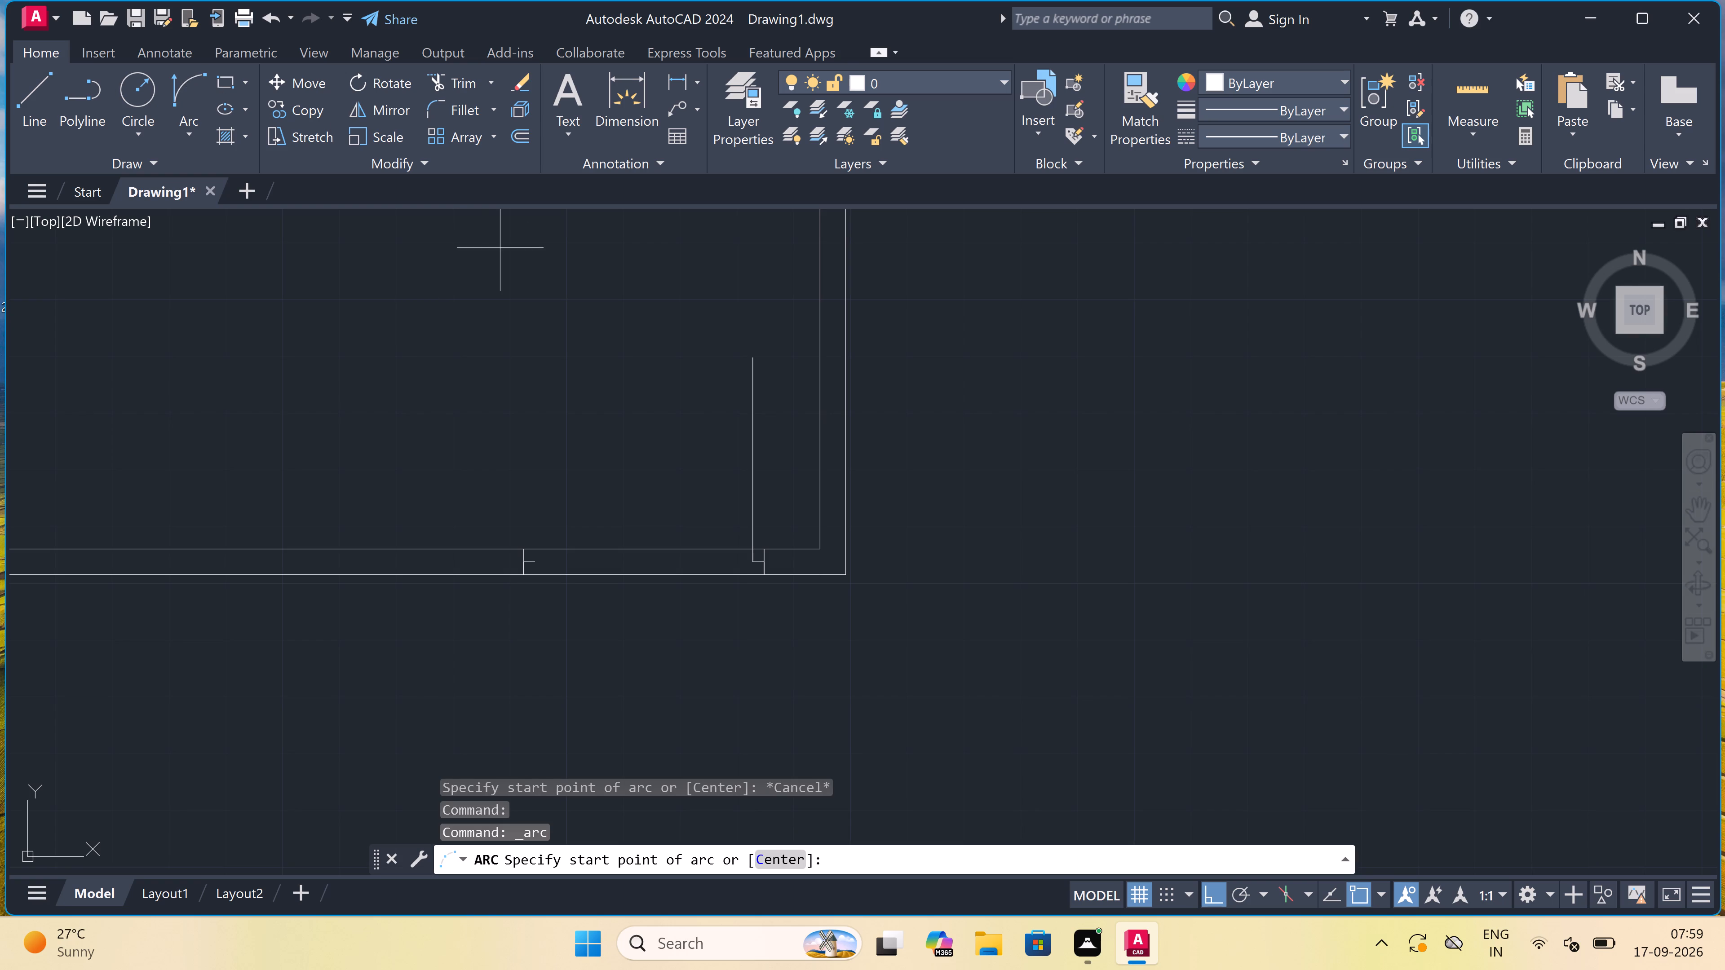
pyautogui.click(754, 353)
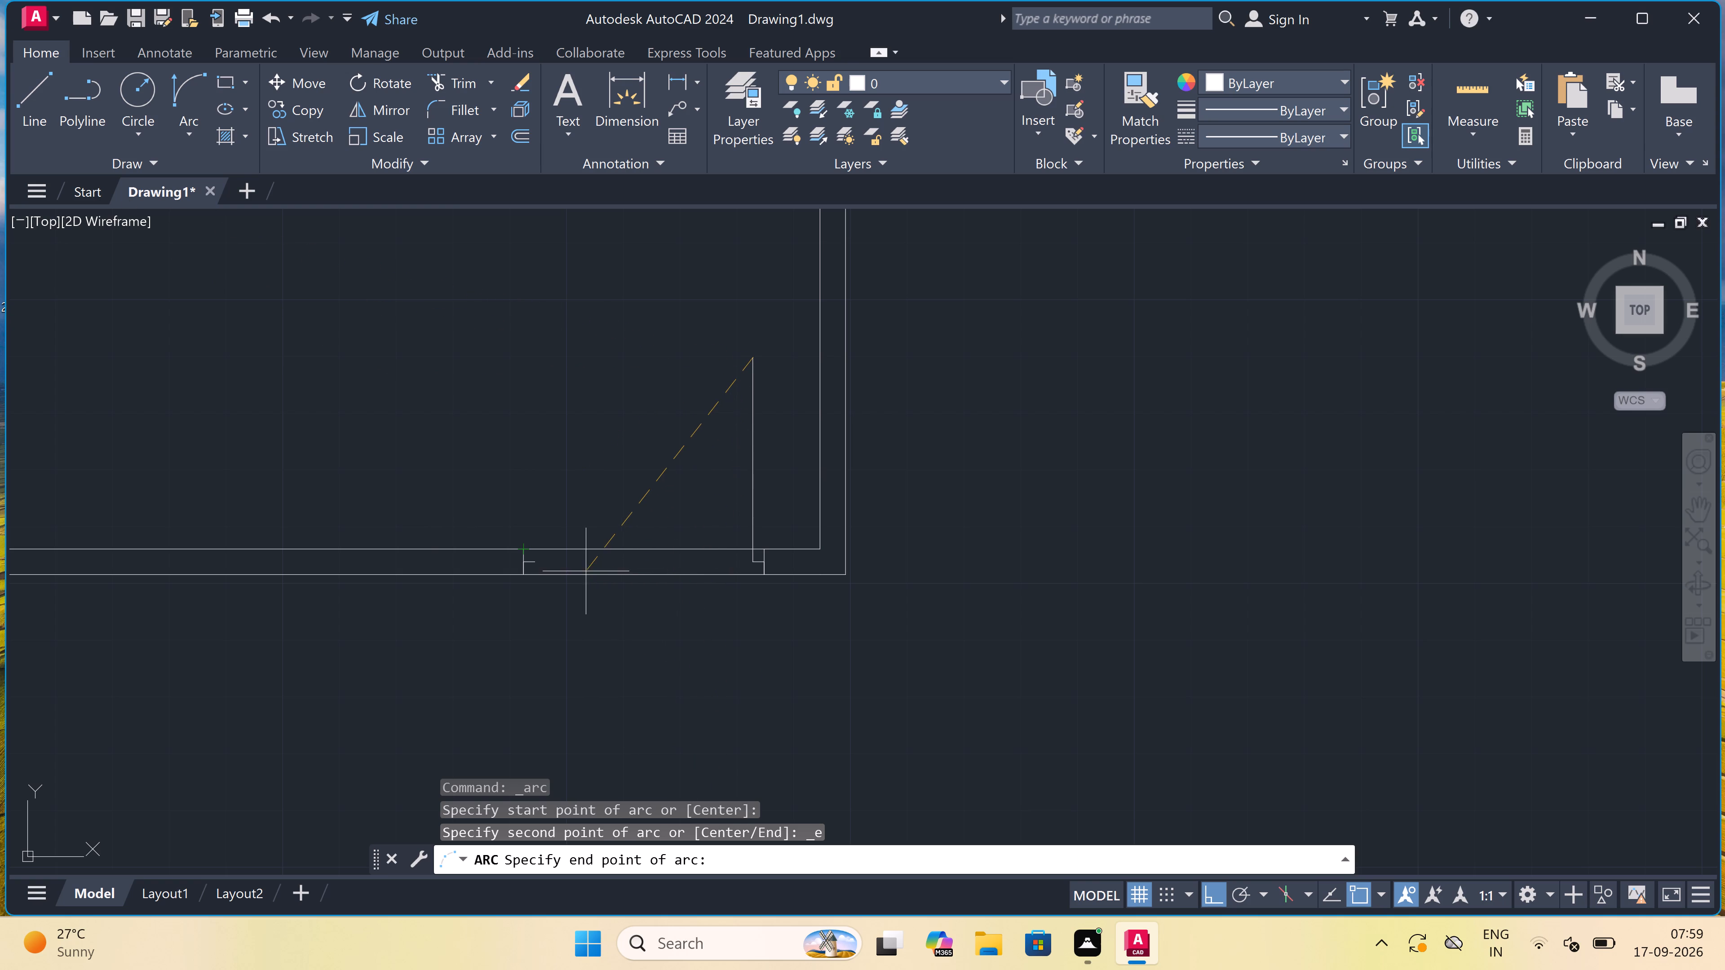
pyautogui.scroll(2, 559, 570)
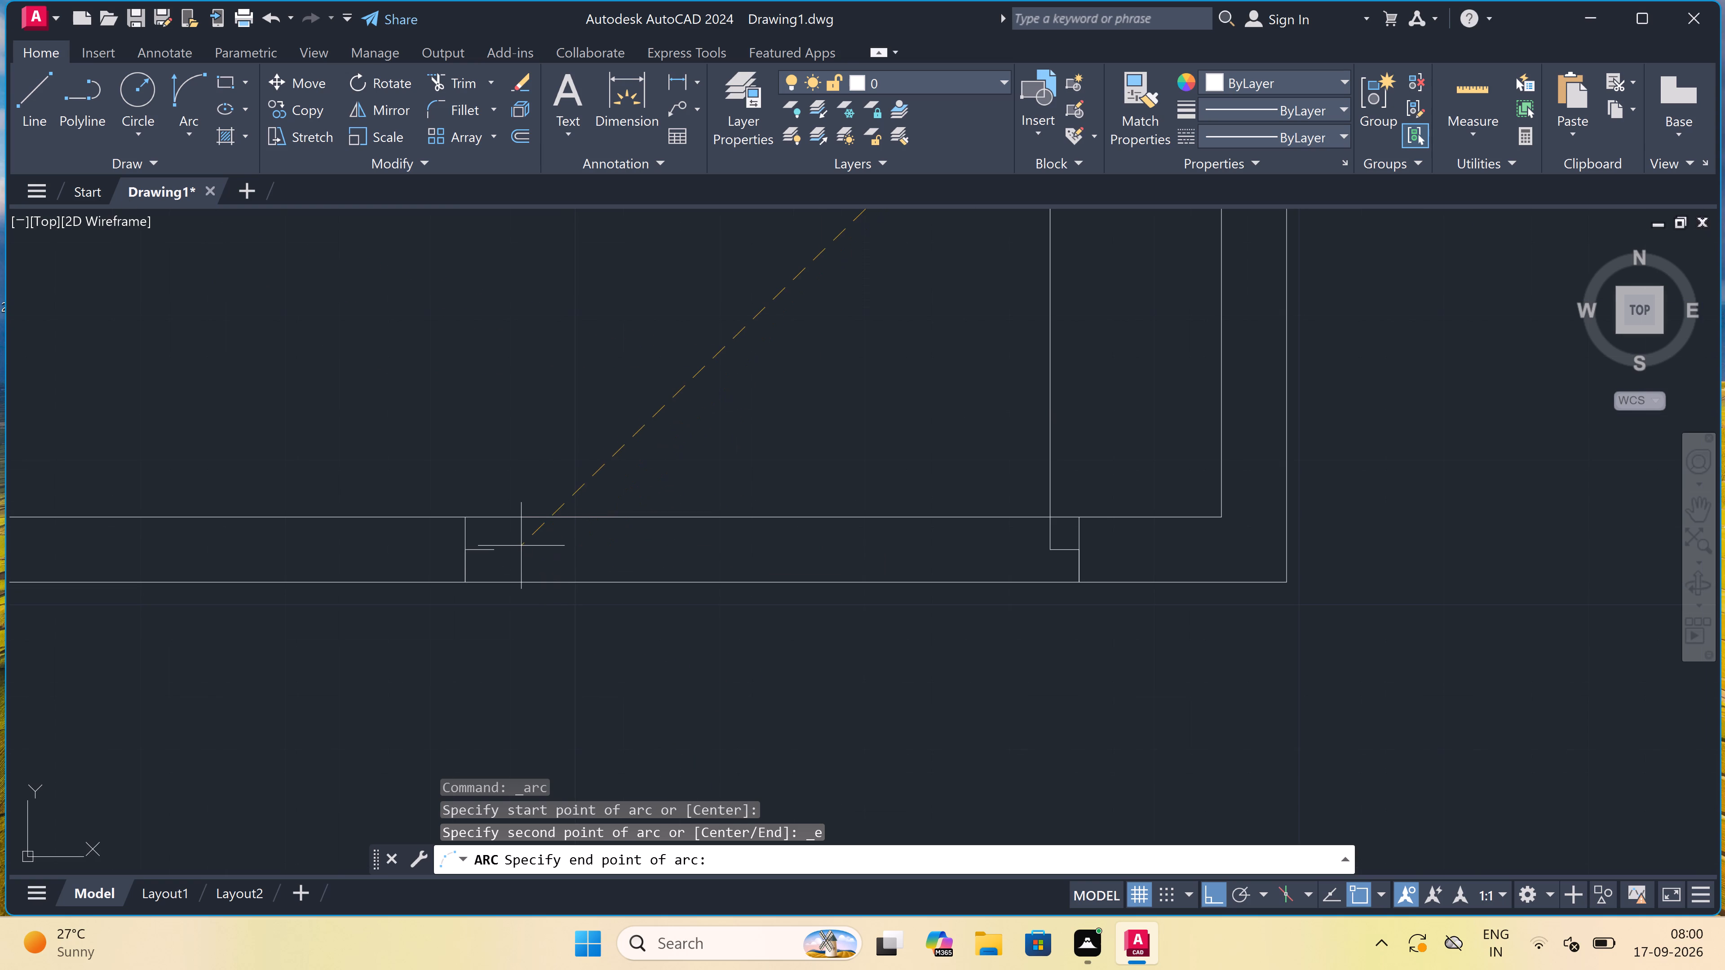
pyautogui.doubleClick(491, 548)
pyautogui.click(402, 449)
pyautogui.moveTo(396, 460); pyautogui.dragTo(392, 470)
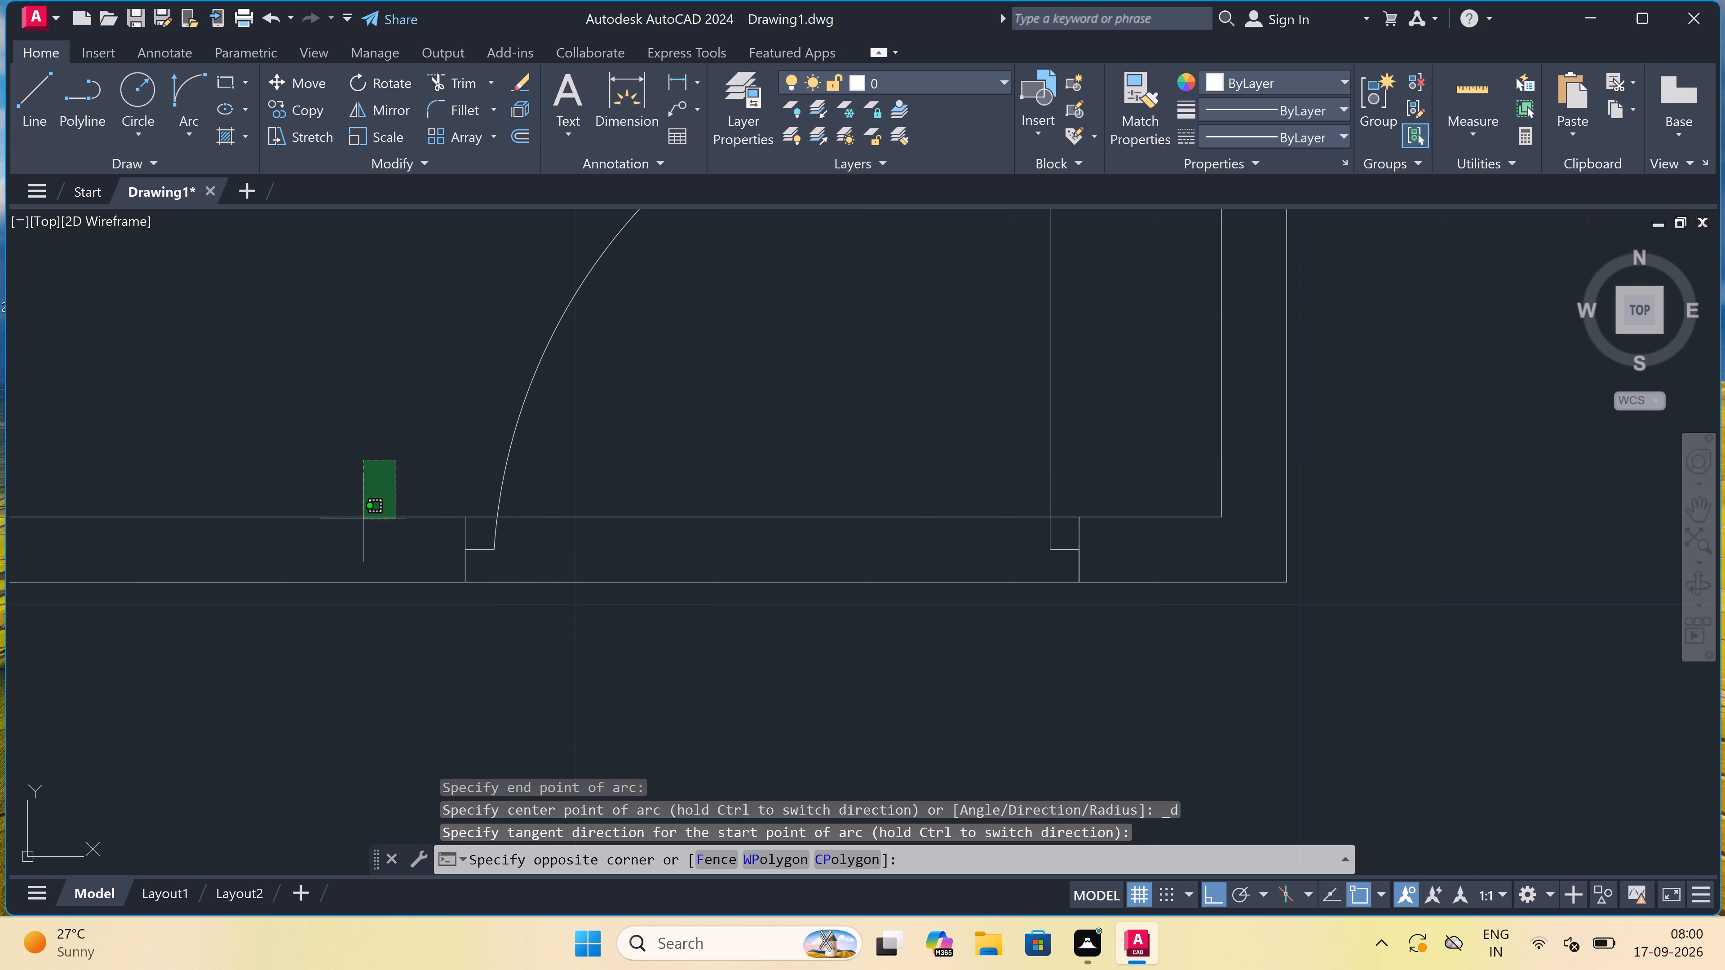
pyautogui.press('Escape')
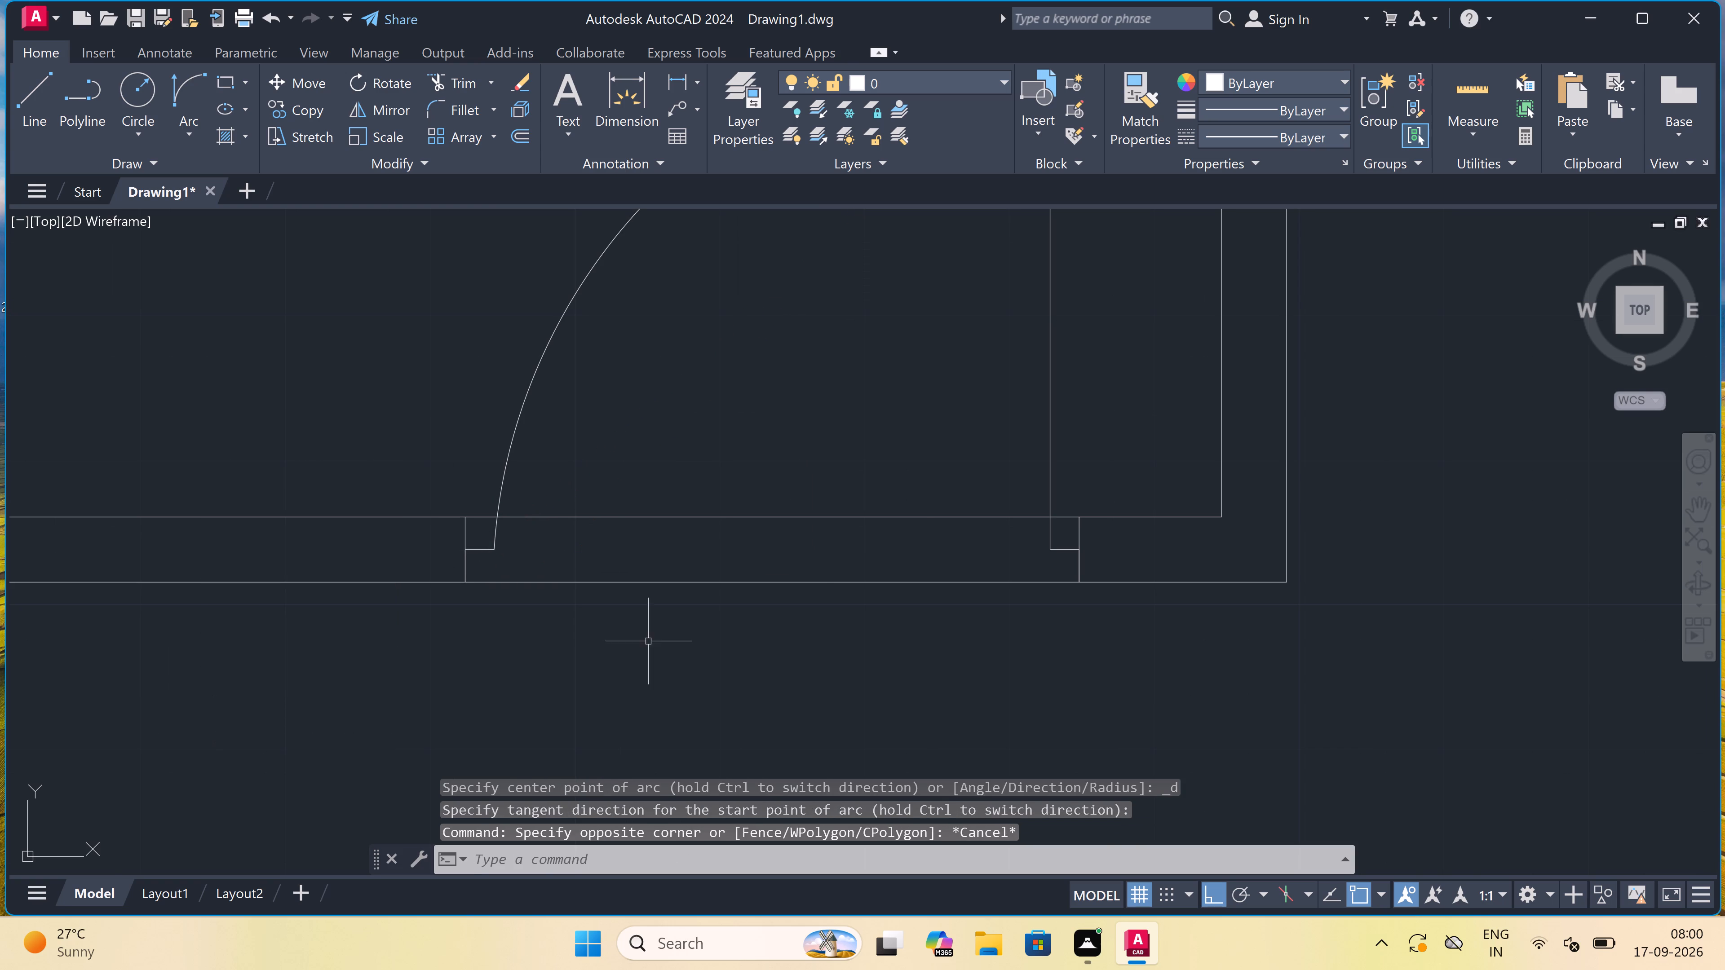
# Trim both wall lines between the jambs to open the new doorway in the bottom room's south wall.
pyautogui.write('tr')
pyautogui.press('space')
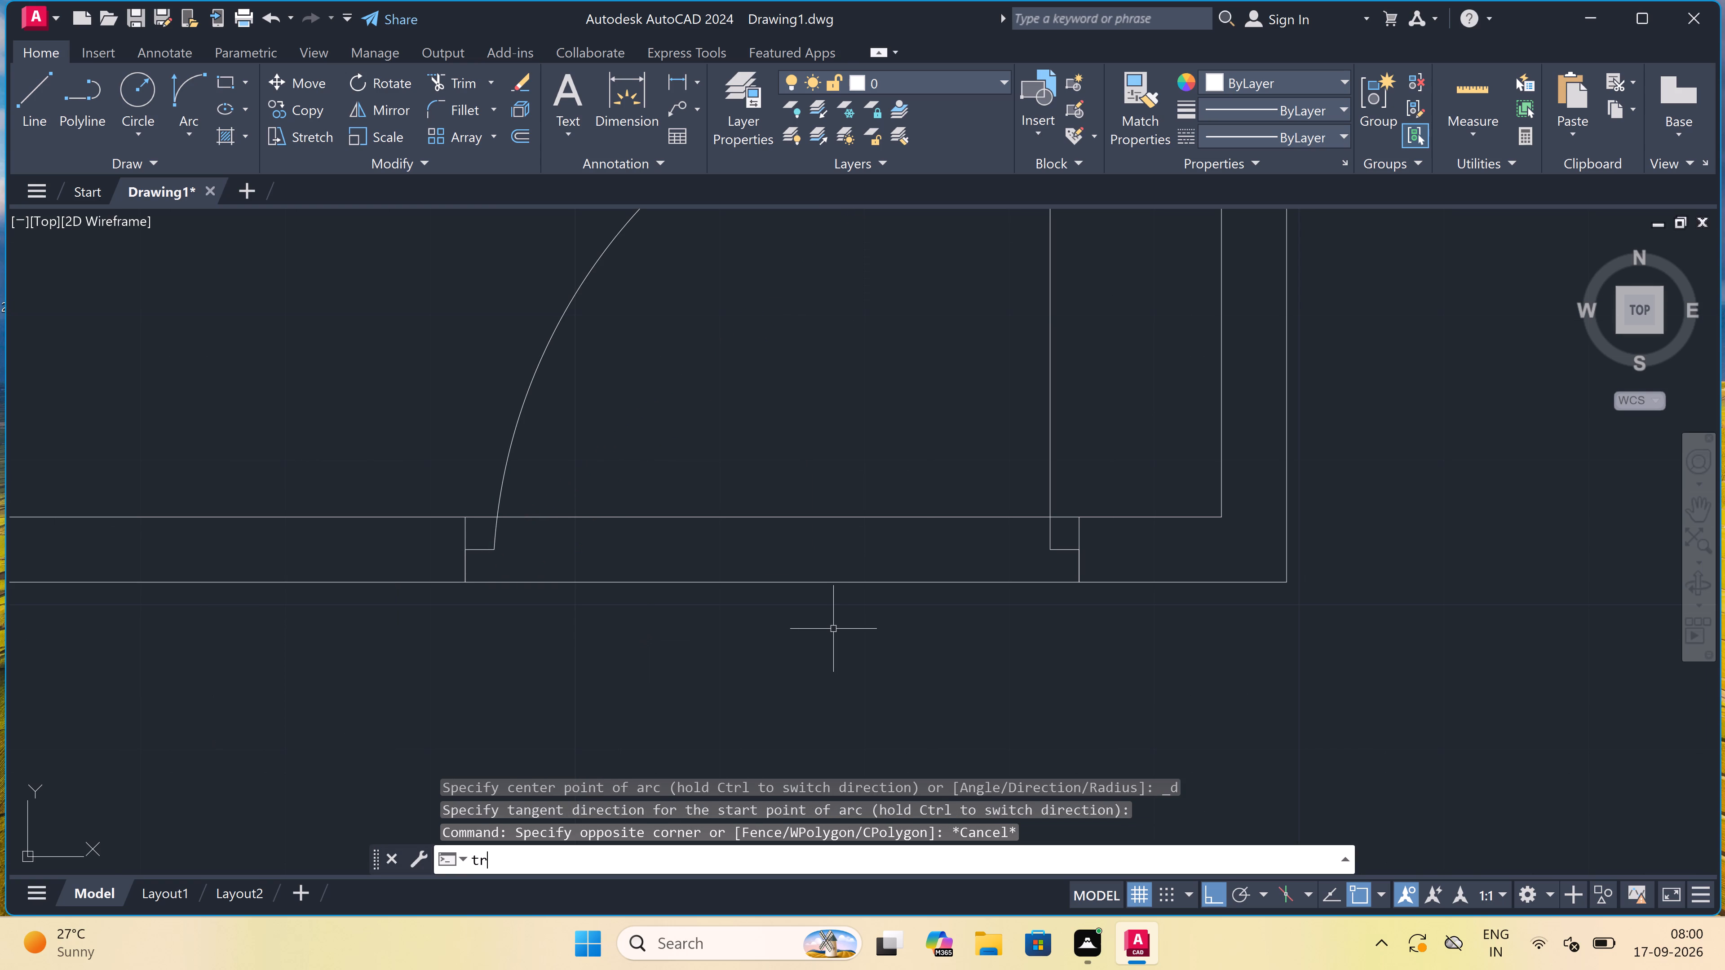
pyautogui.click(837, 634)
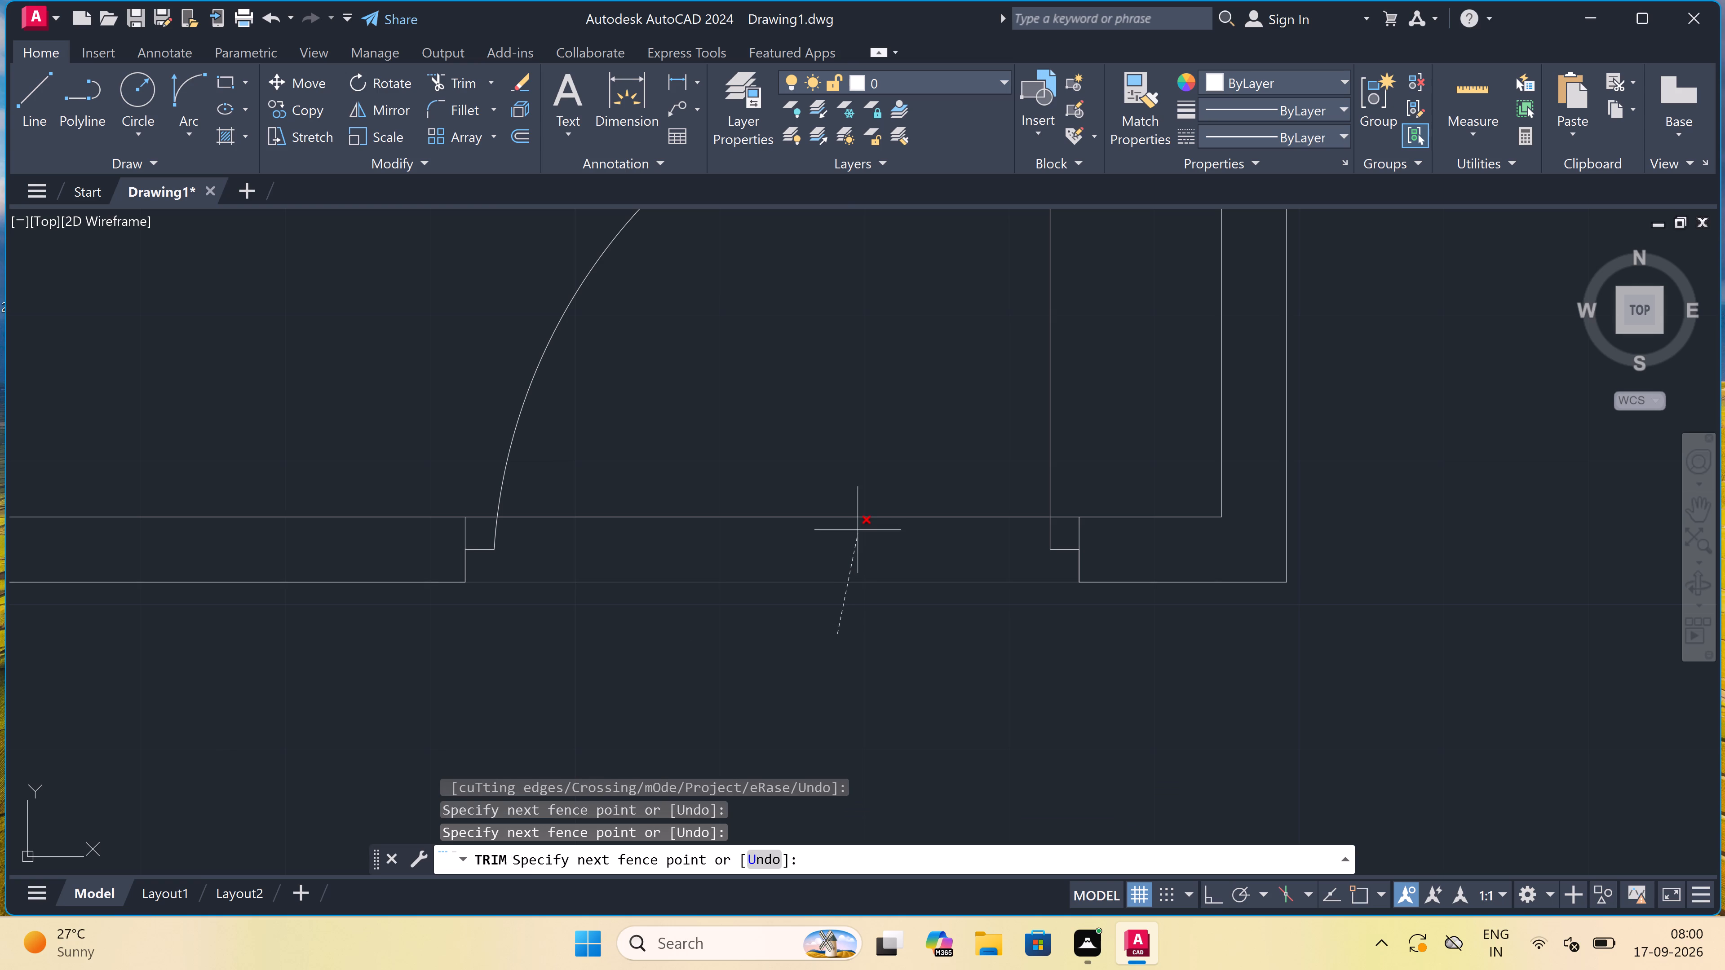
pyautogui.click(848, 490)
pyautogui.press('Escape')
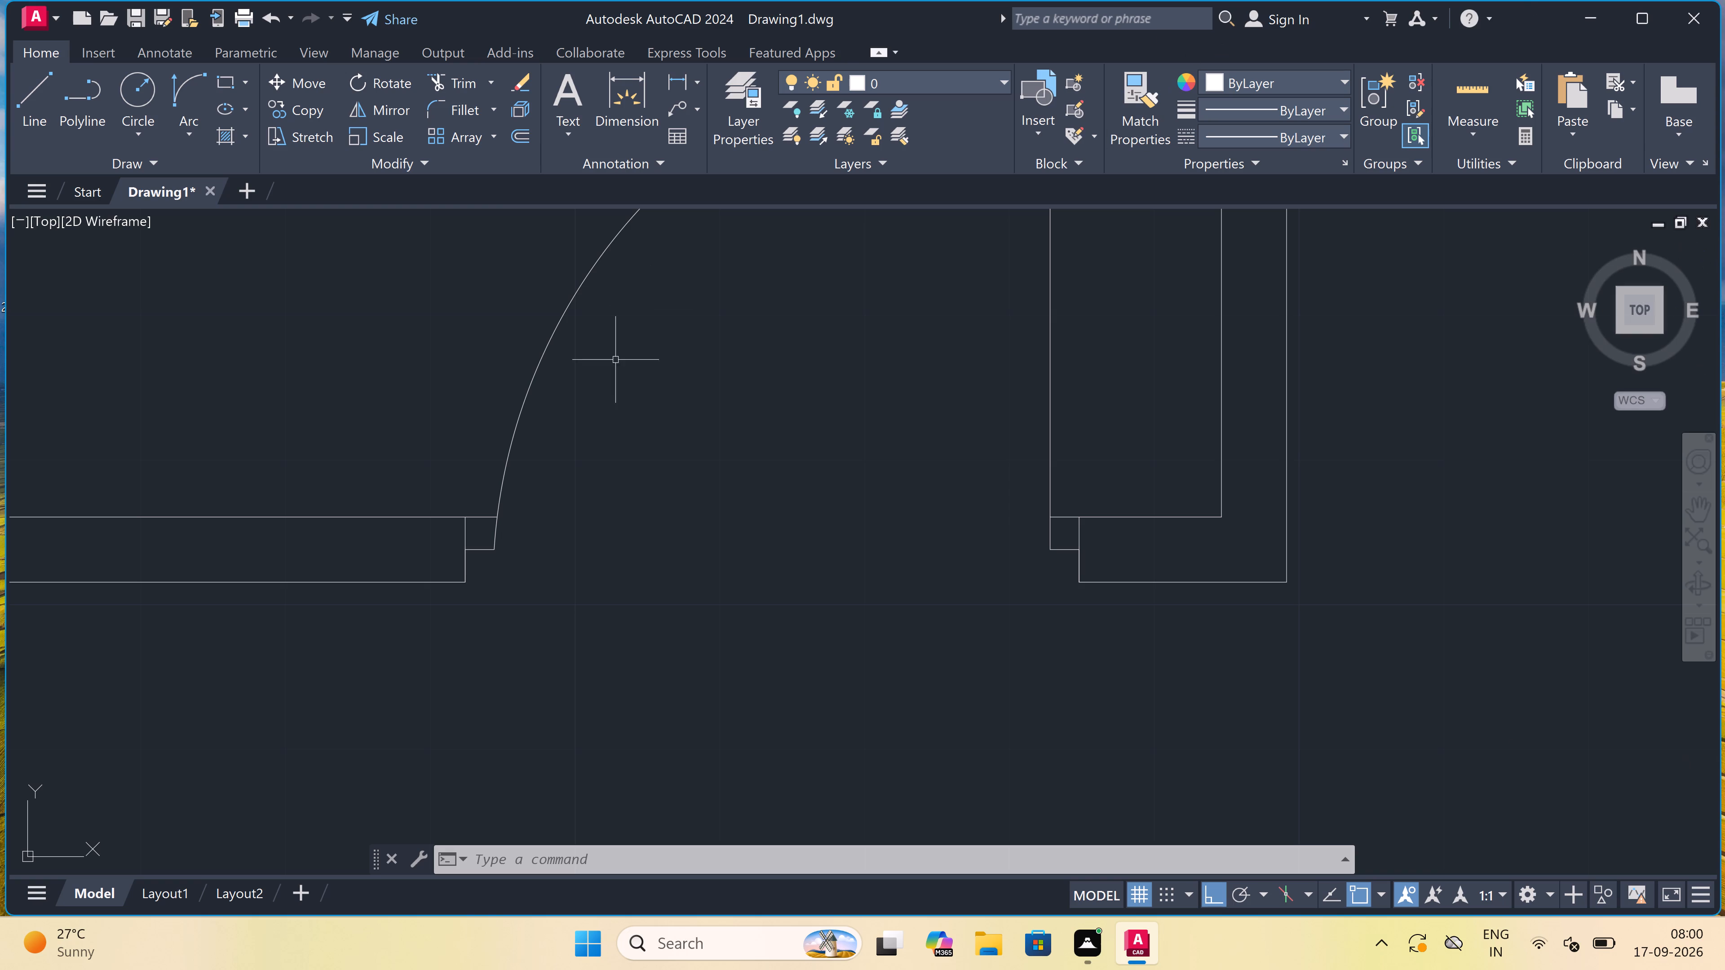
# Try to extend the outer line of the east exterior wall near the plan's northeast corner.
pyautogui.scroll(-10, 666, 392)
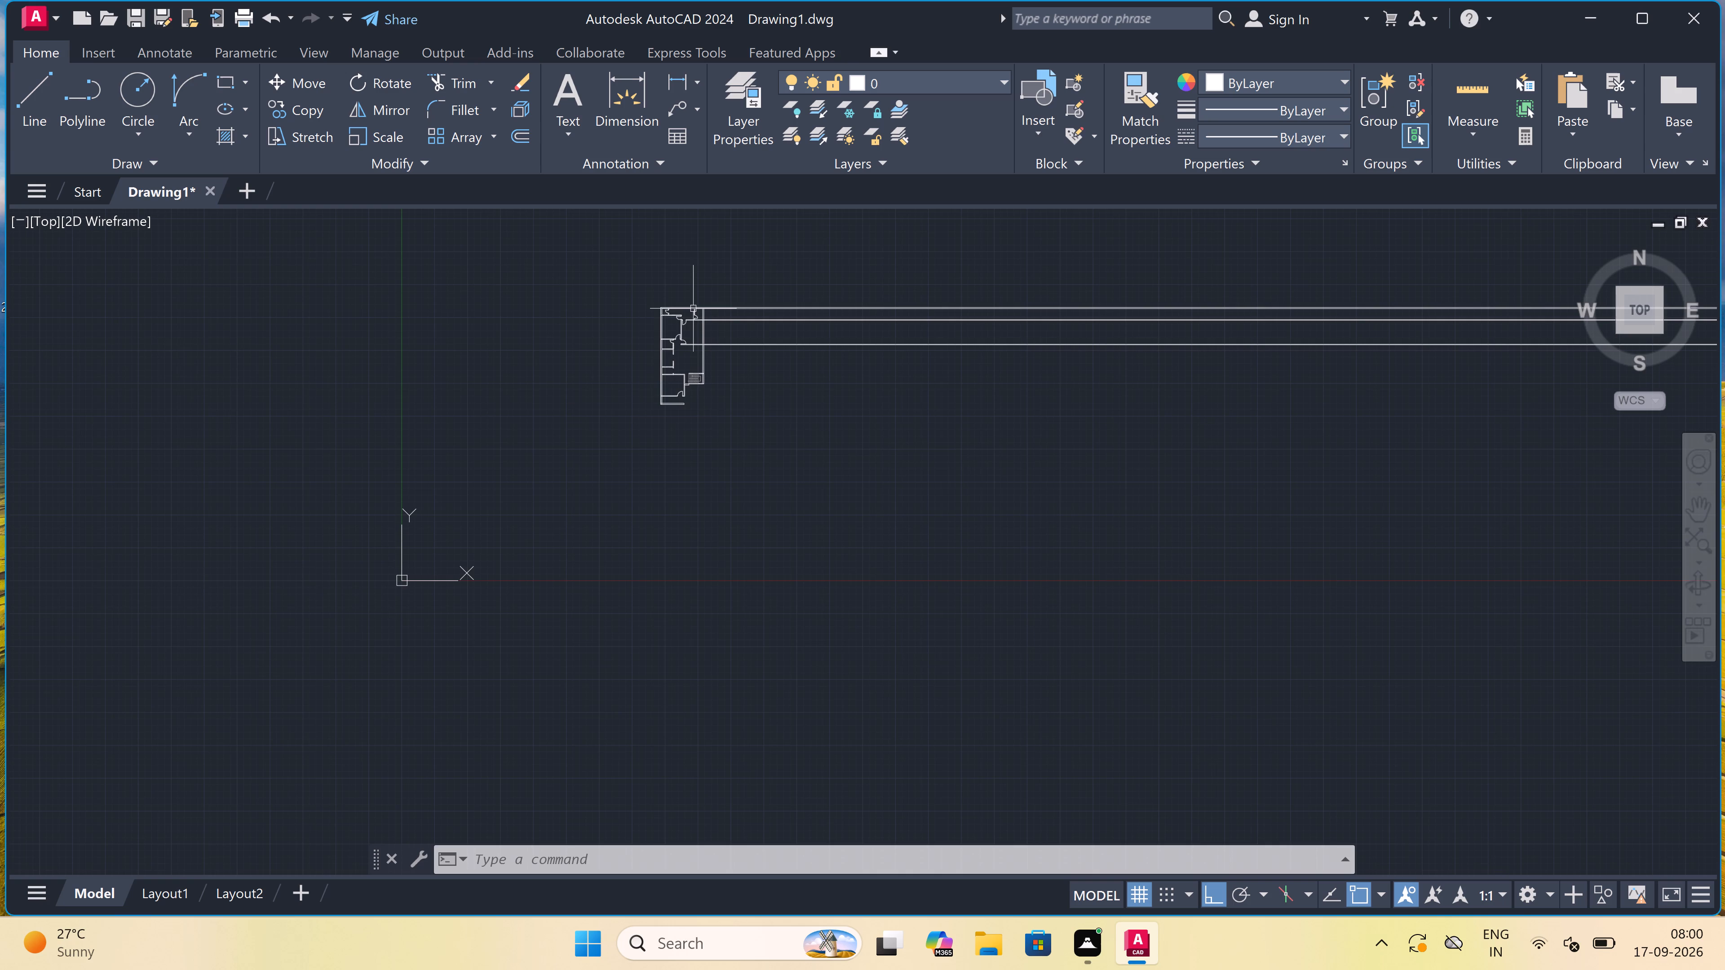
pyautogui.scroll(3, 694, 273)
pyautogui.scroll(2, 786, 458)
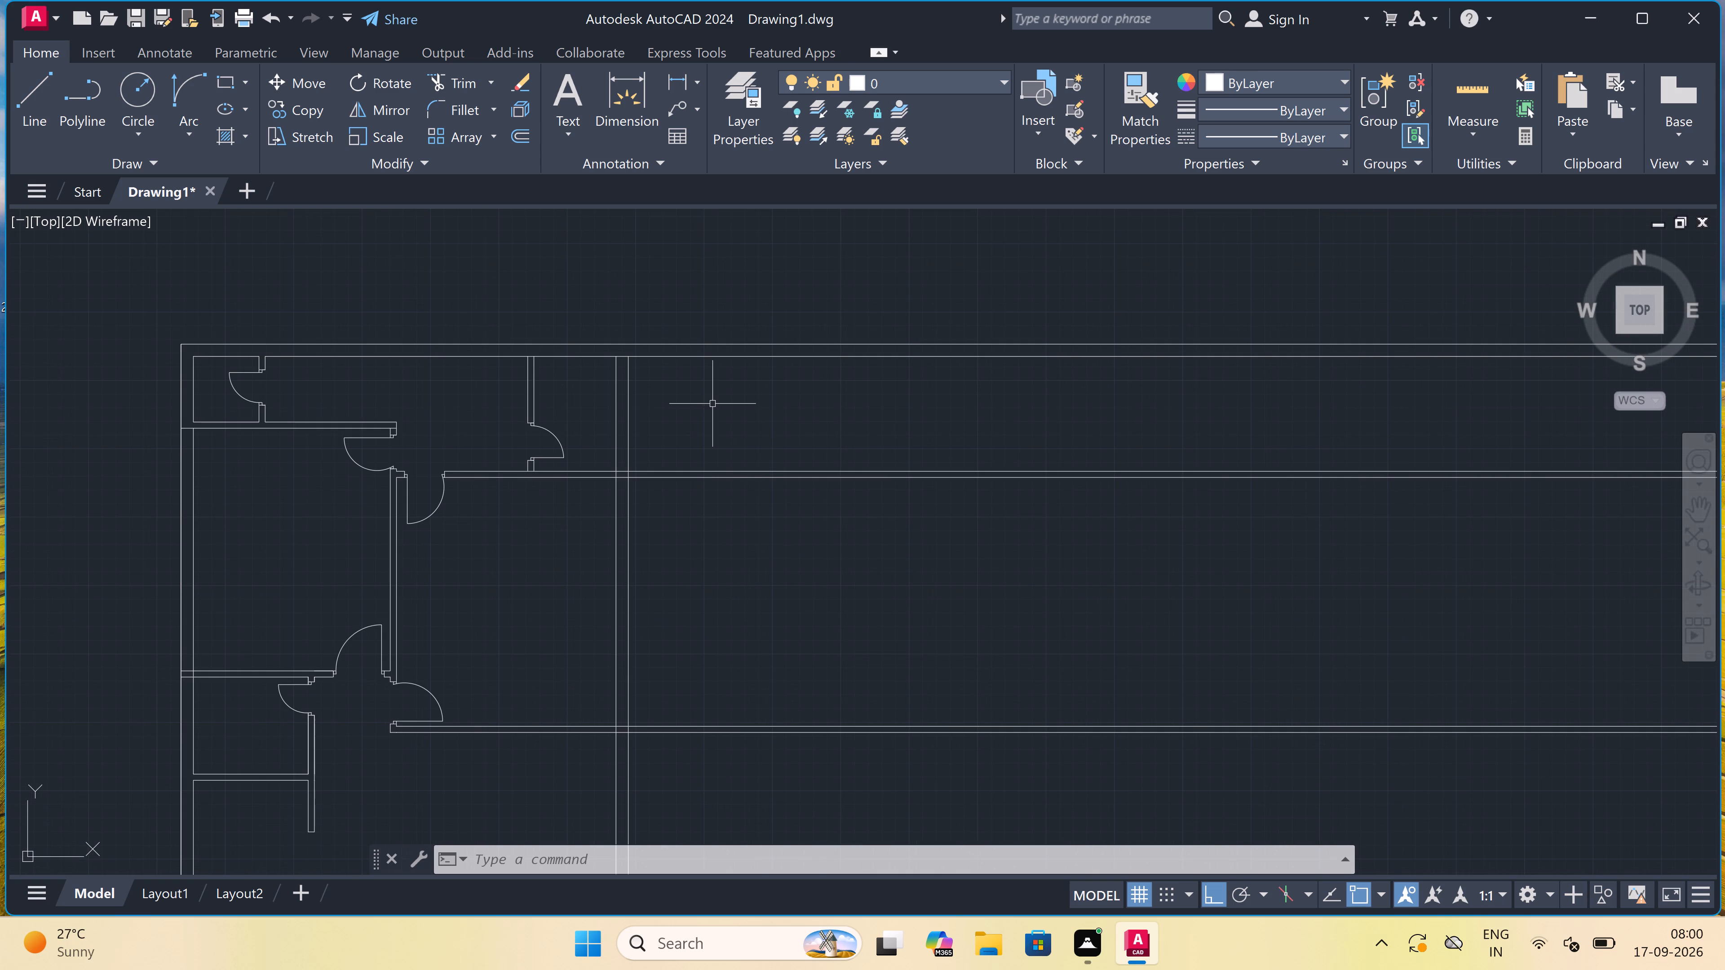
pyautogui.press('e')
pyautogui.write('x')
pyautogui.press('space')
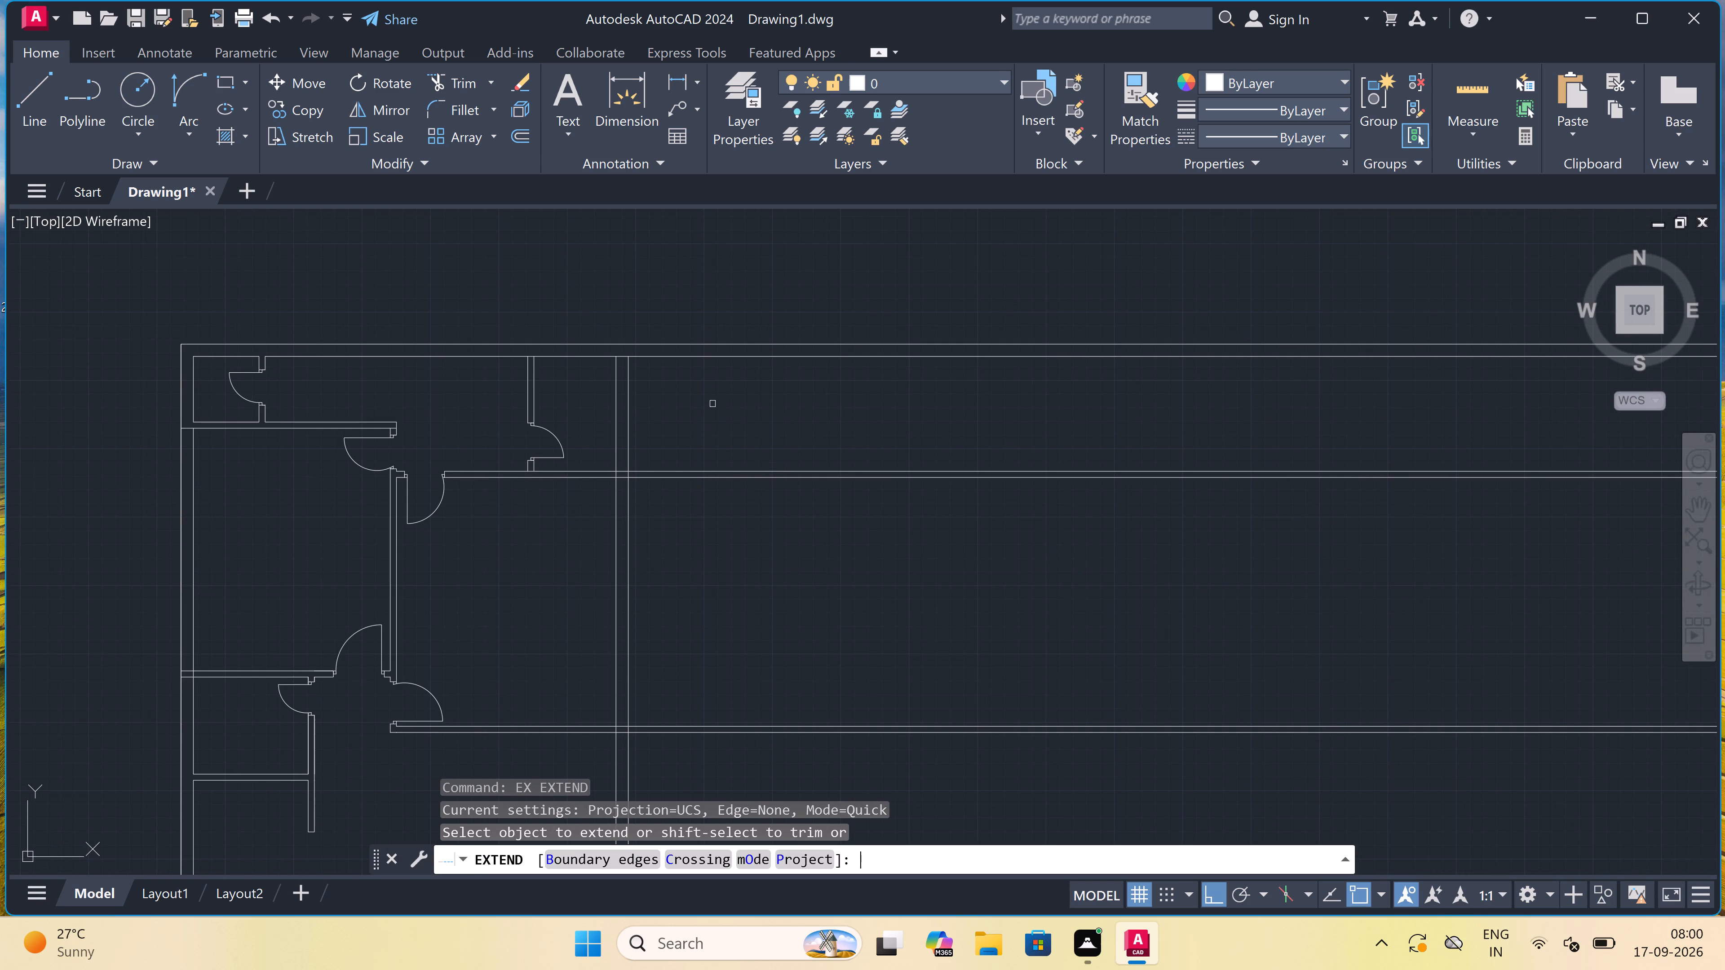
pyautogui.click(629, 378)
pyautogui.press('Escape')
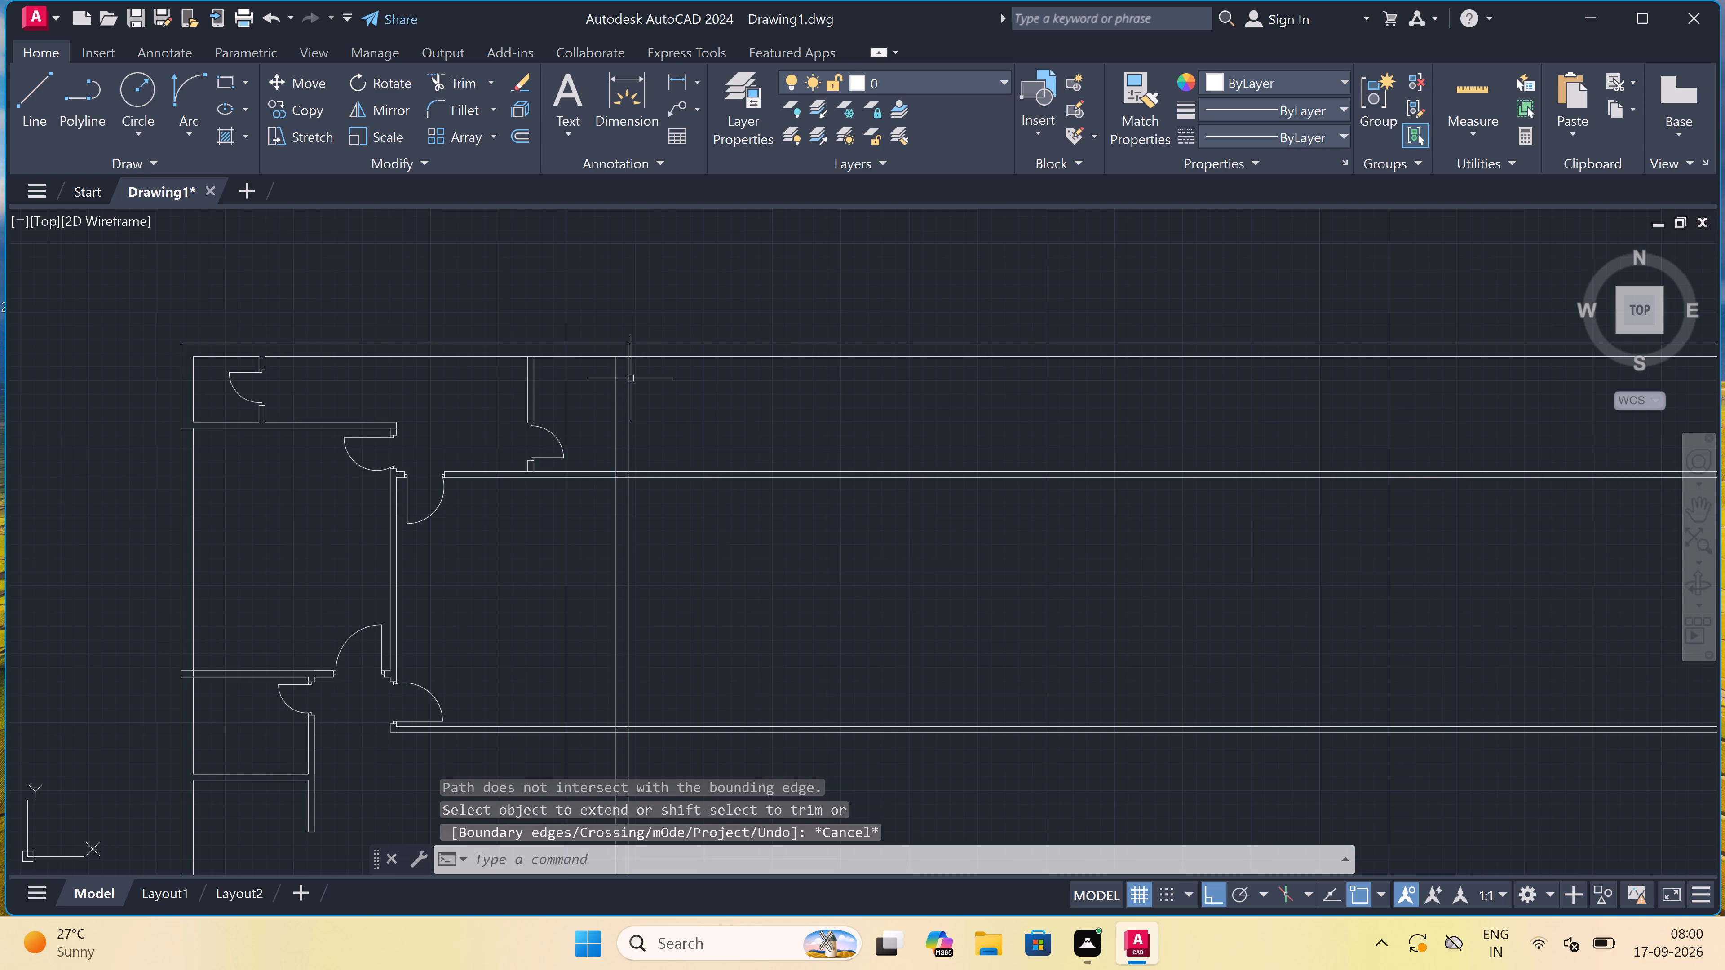
# Trim away the horizontal wall lines that run past the outer face of the east exterior wall, using a fence.
pyautogui.write('tr')
pyautogui.press('space')
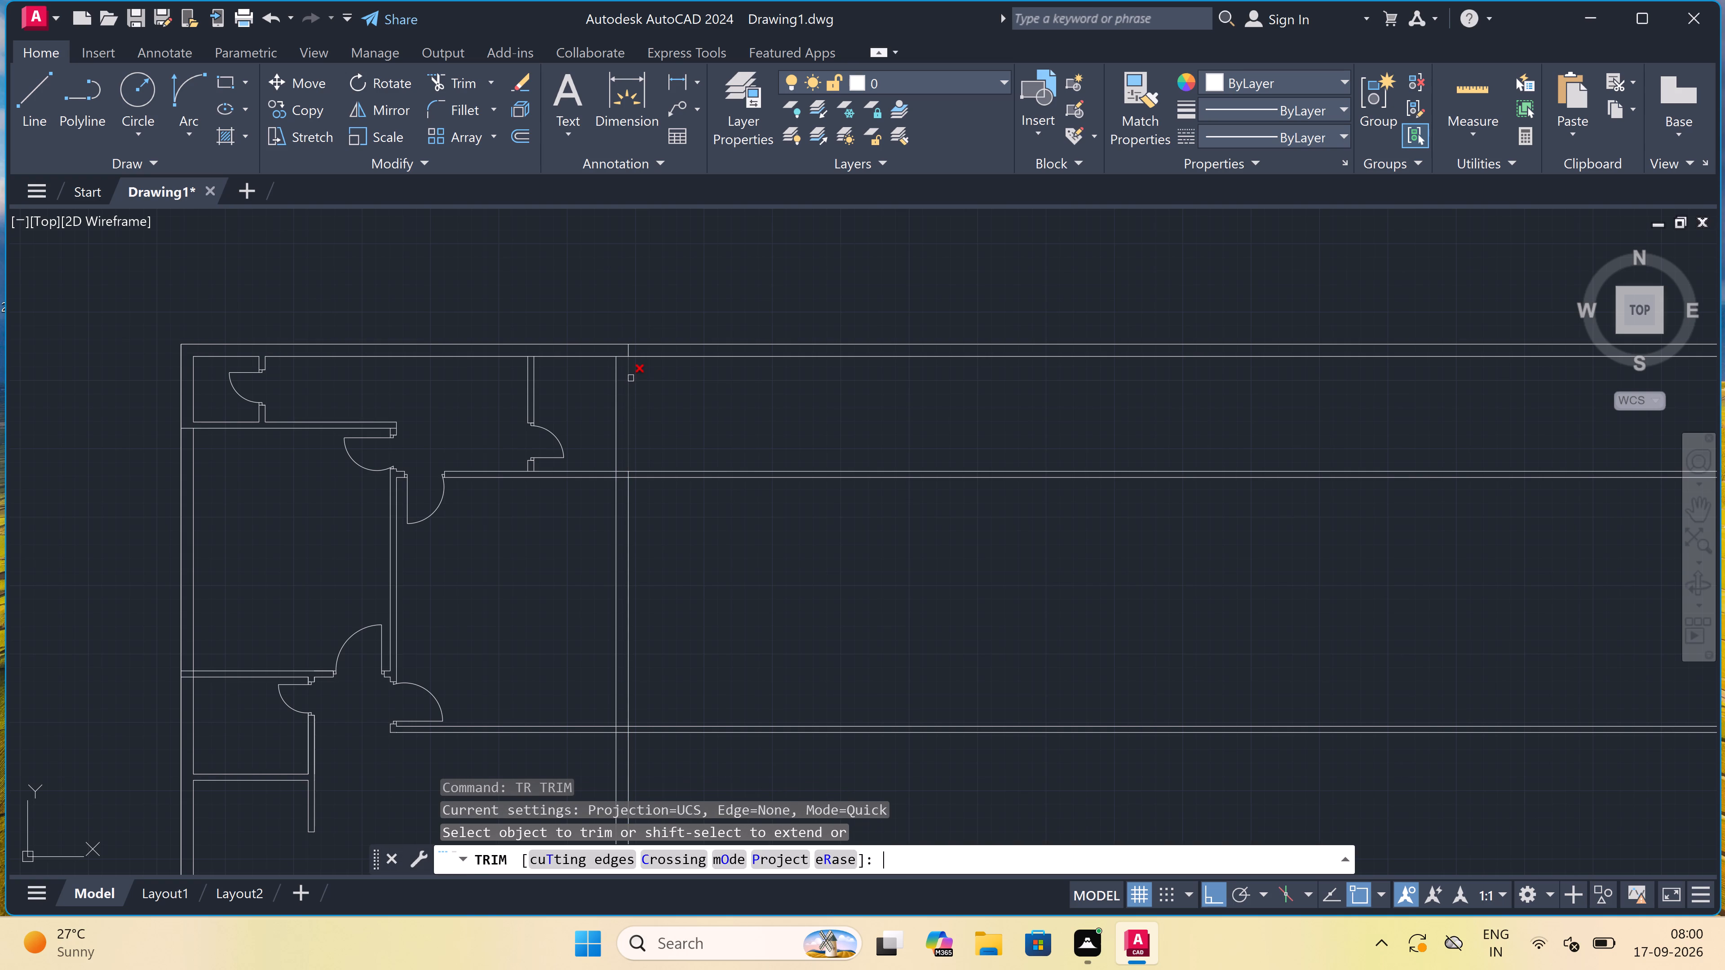
pyautogui.scroll(-1, 643, 366)
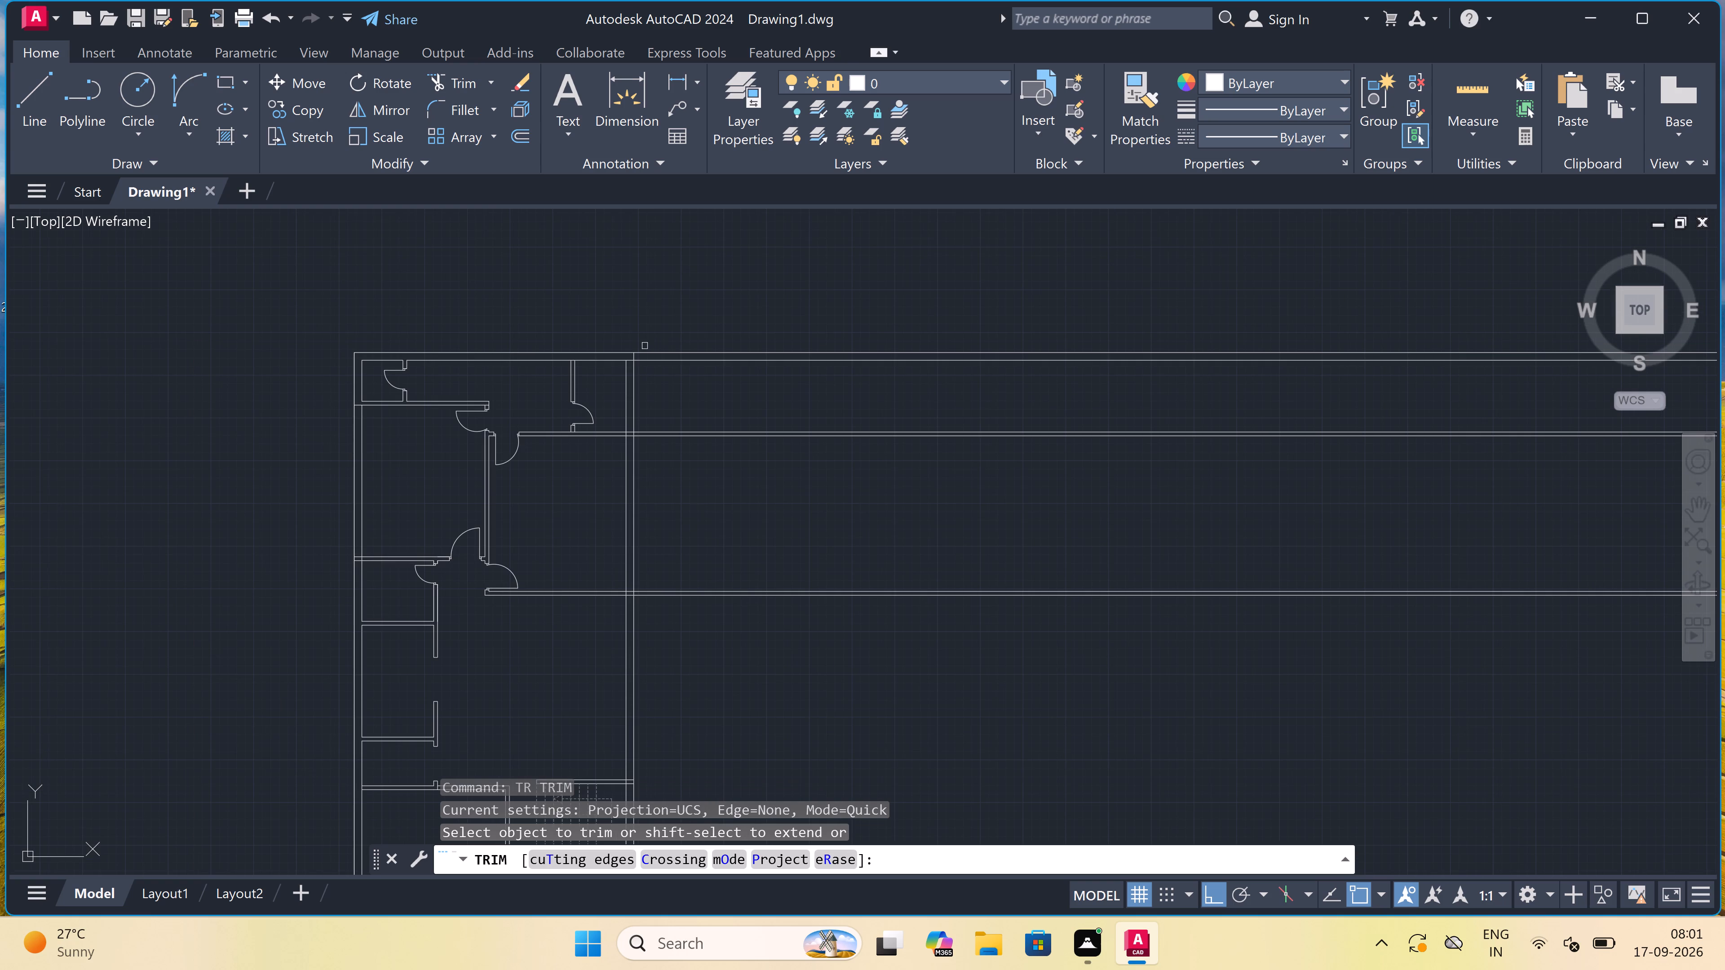
pyautogui.doubleClick(645, 346)
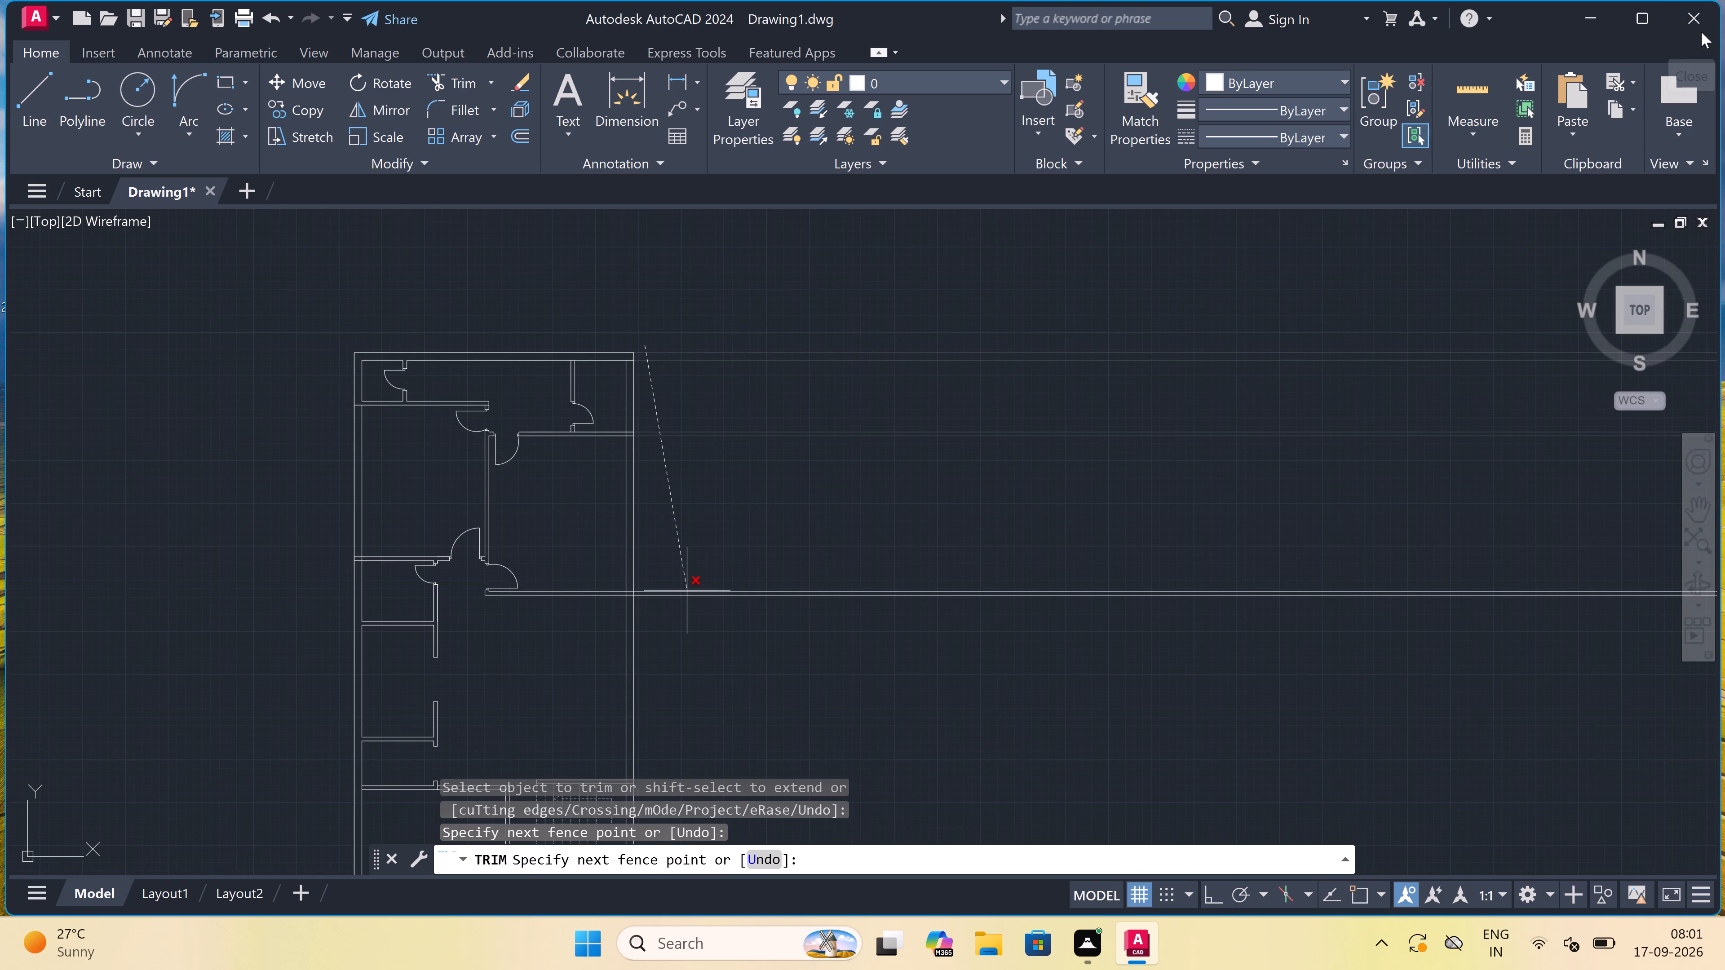
pyautogui.click(917, 605)
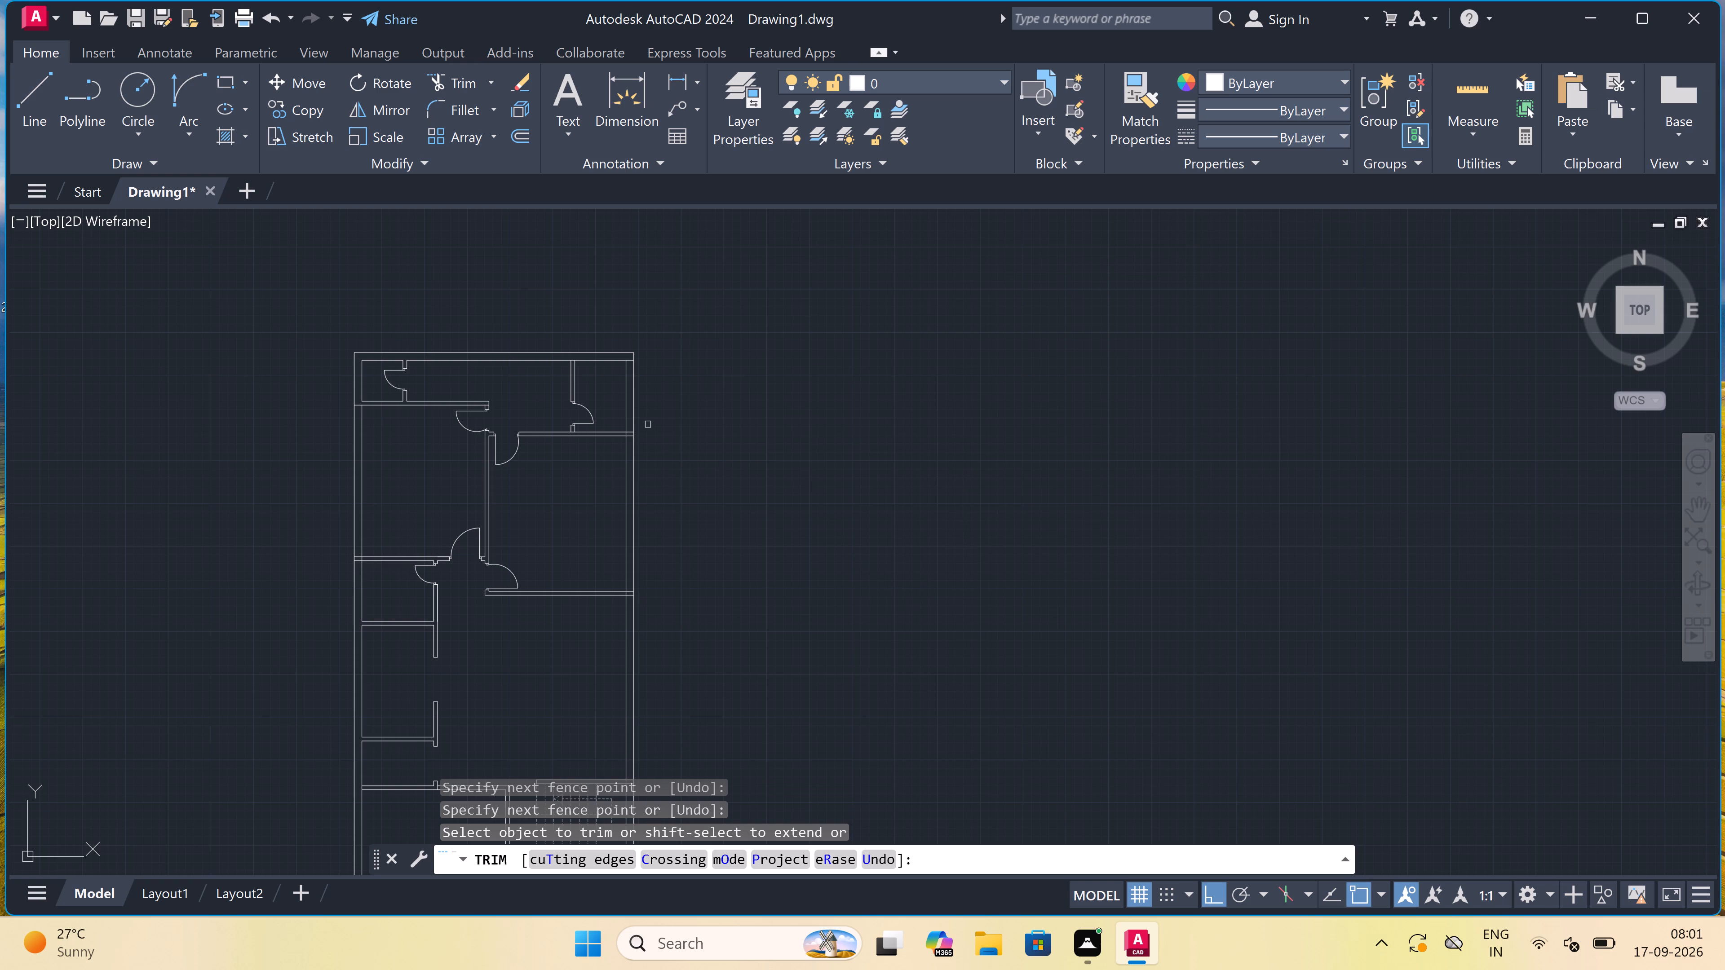
pyautogui.scroll(3, 624, 366)
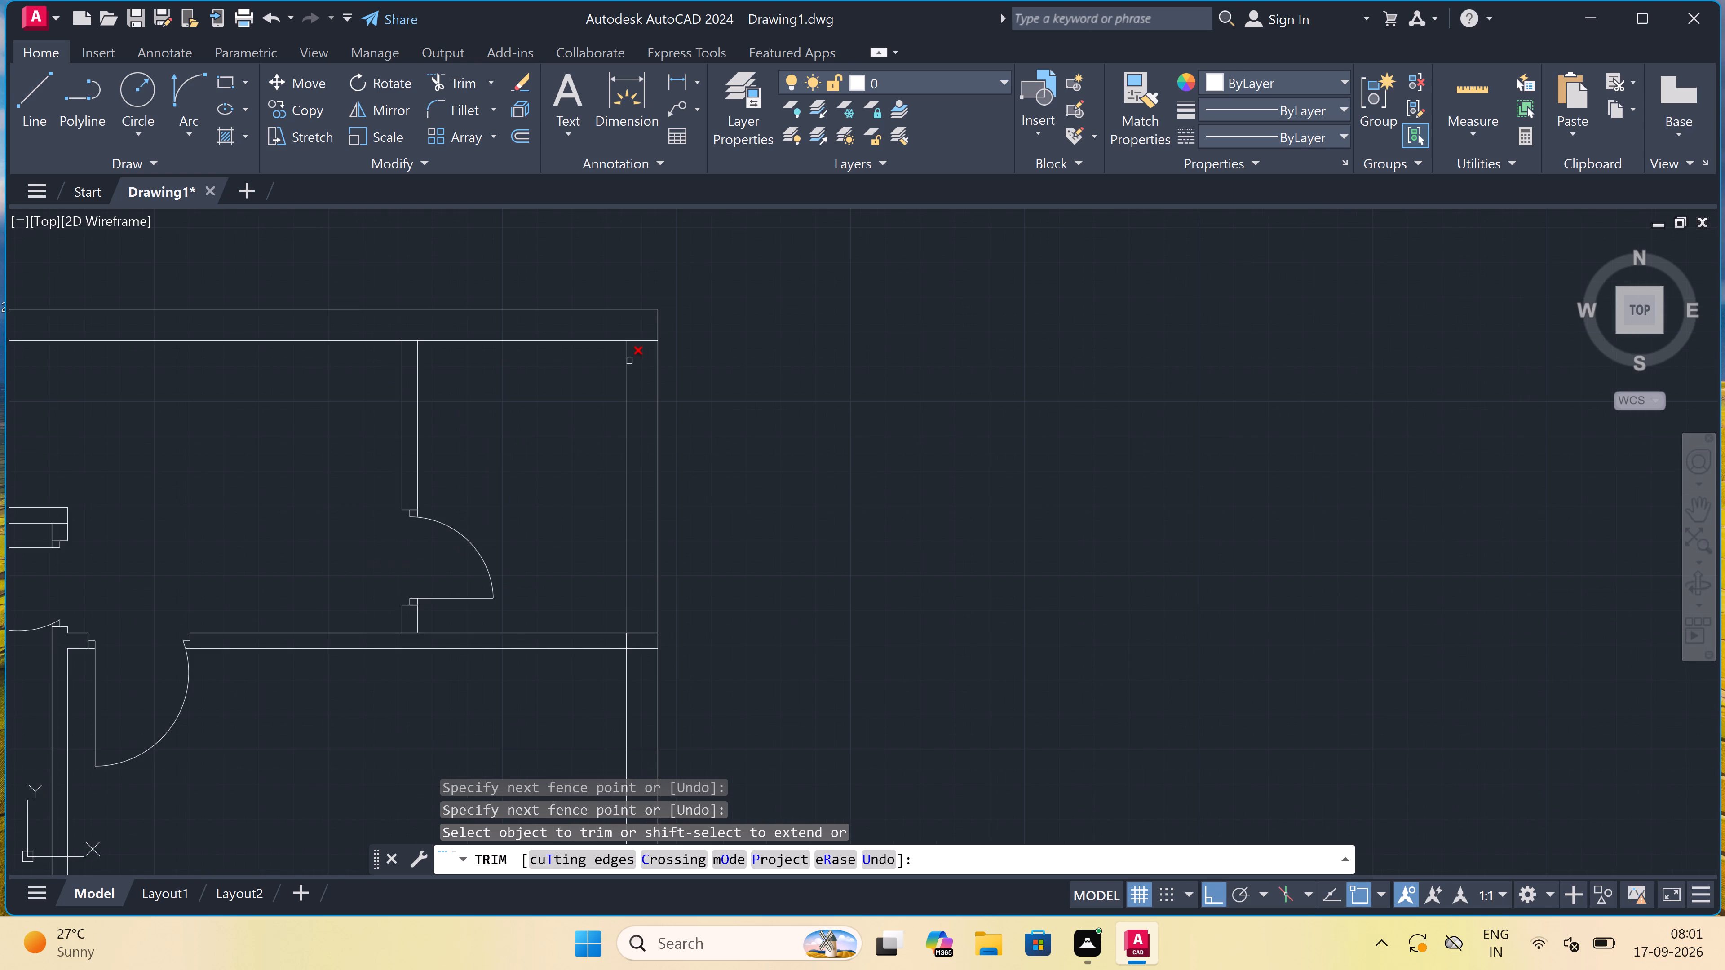
# Trim the inner top wall line's overrun past the inner right wall line at the plan's upper-right corner.
pyautogui.scroll(3, 635, 349)
pyautogui.click(651, 323)
pyautogui.moveTo(657, 284); pyautogui.dragTo(658, 288)
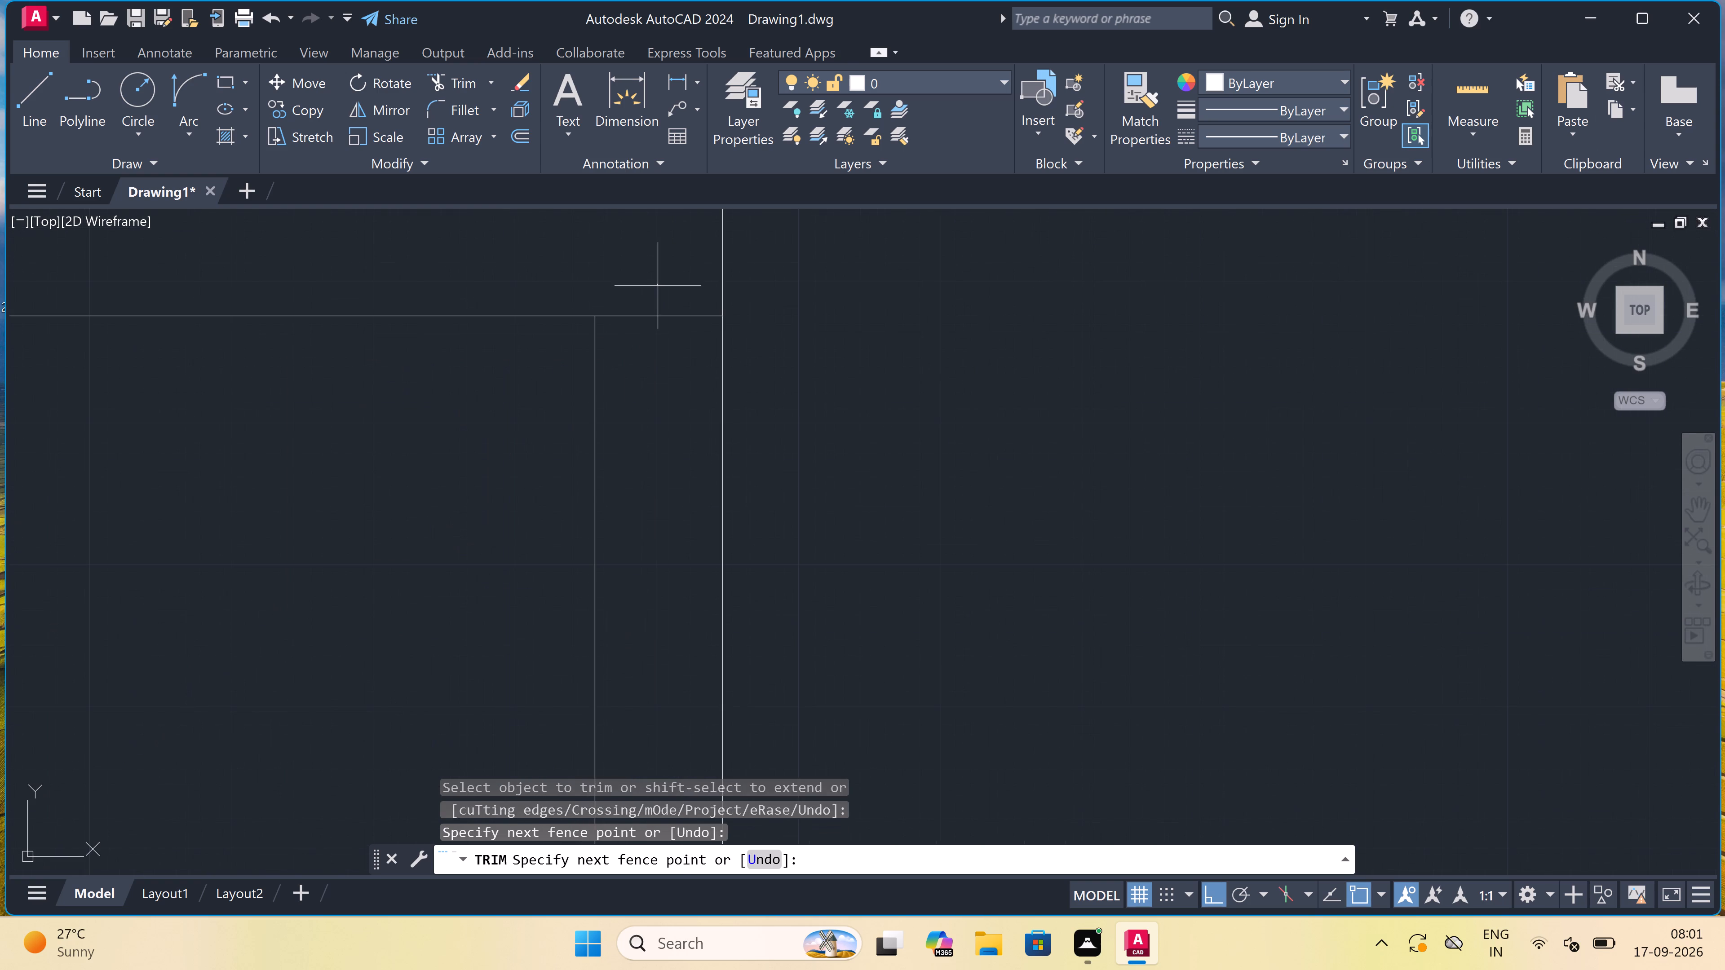
pyautogui.doubleClick(656, 397)
pyautogui.scroll(-9, 656, 389)
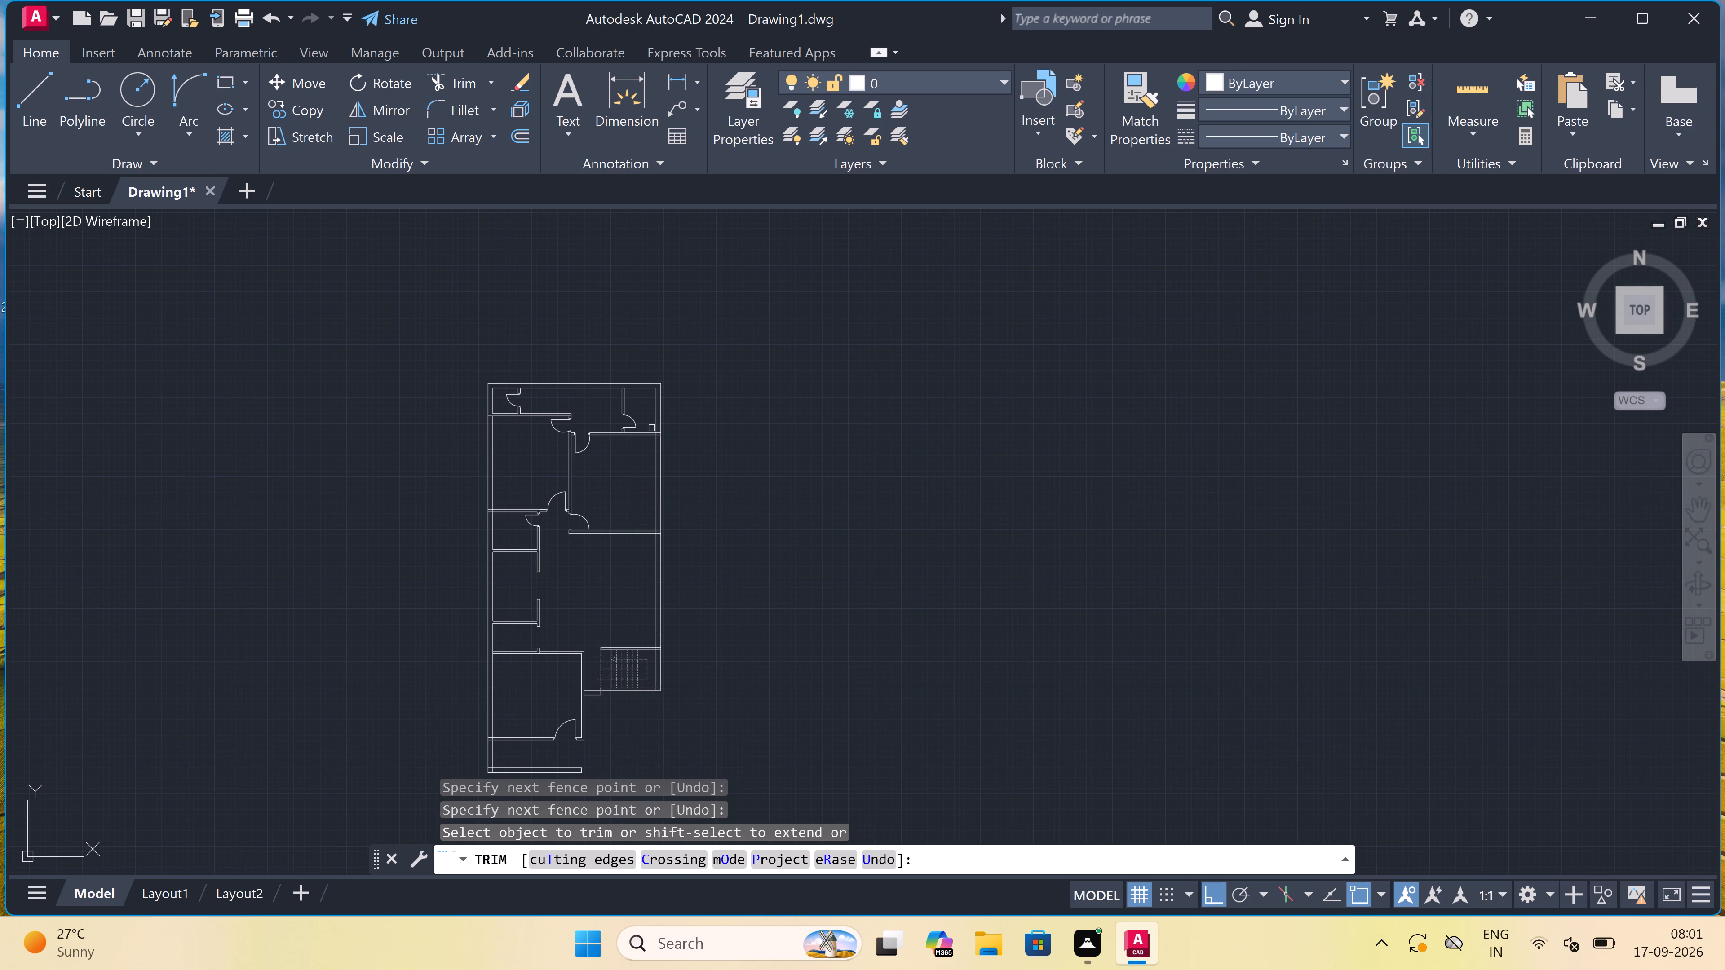
# Trim the upper-right room's lower partition at the right exterior wall, removing its overrunning ends and the inner wall segment between its lines.
pyautogui.scroll(9, 654, 432)
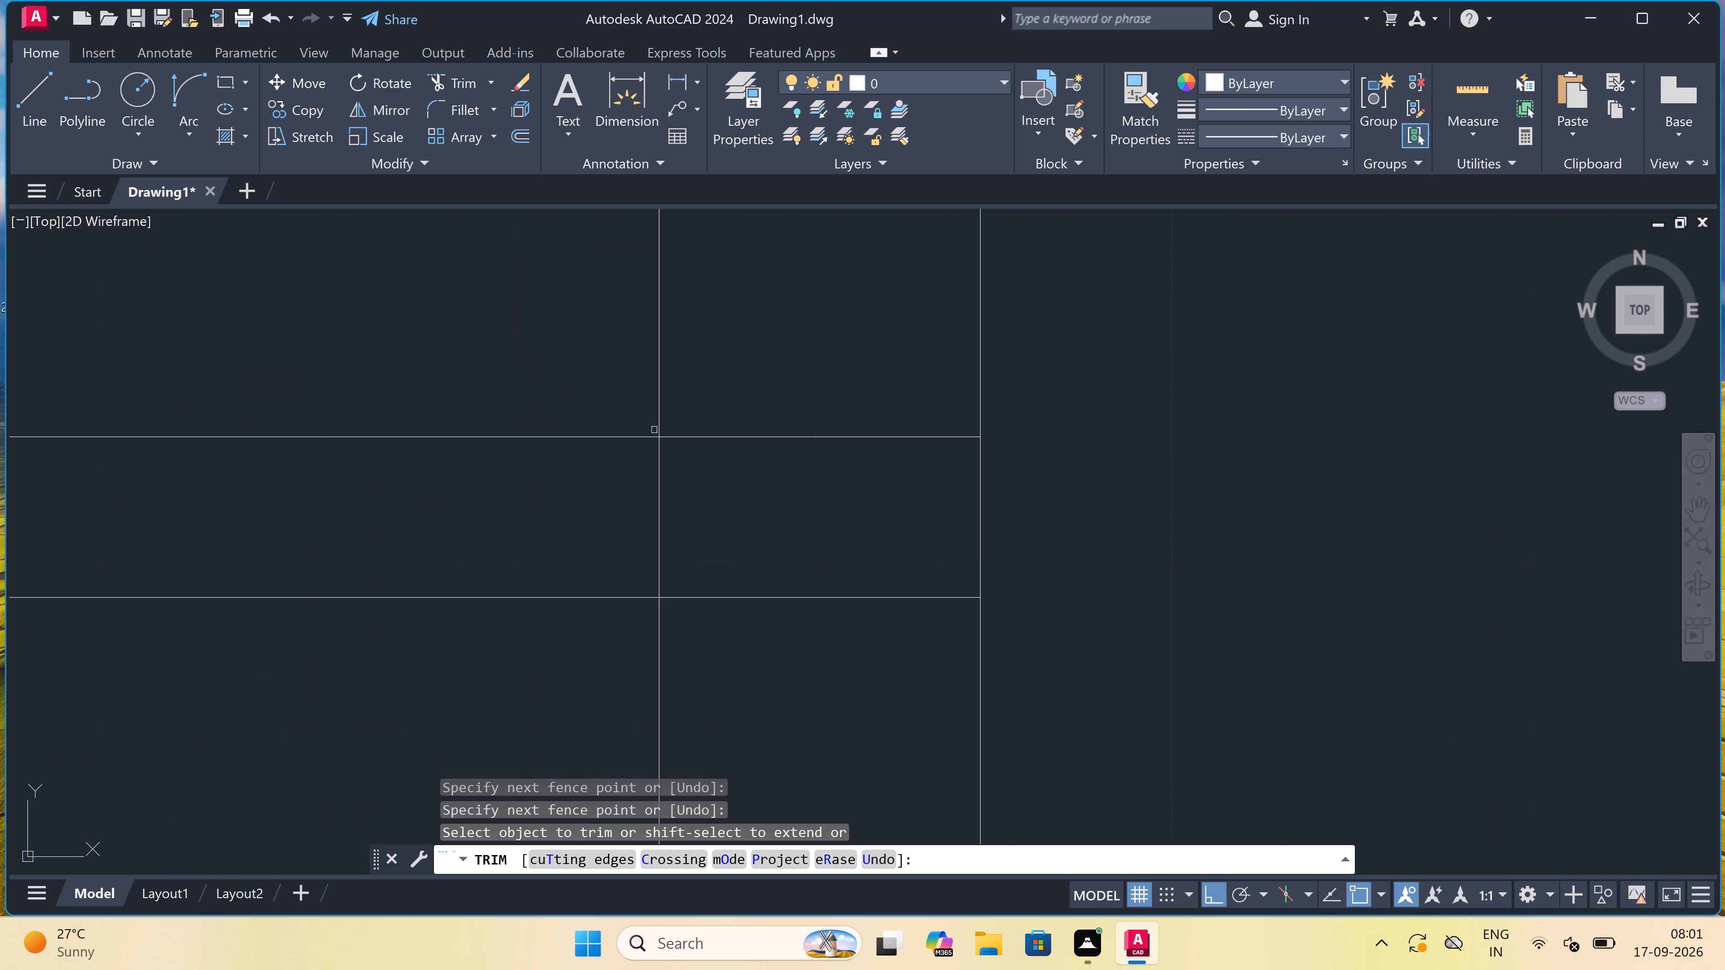
pyautogui.scroll(-2, 693, 489)
pyautogui.scroll(1, 700, 547)
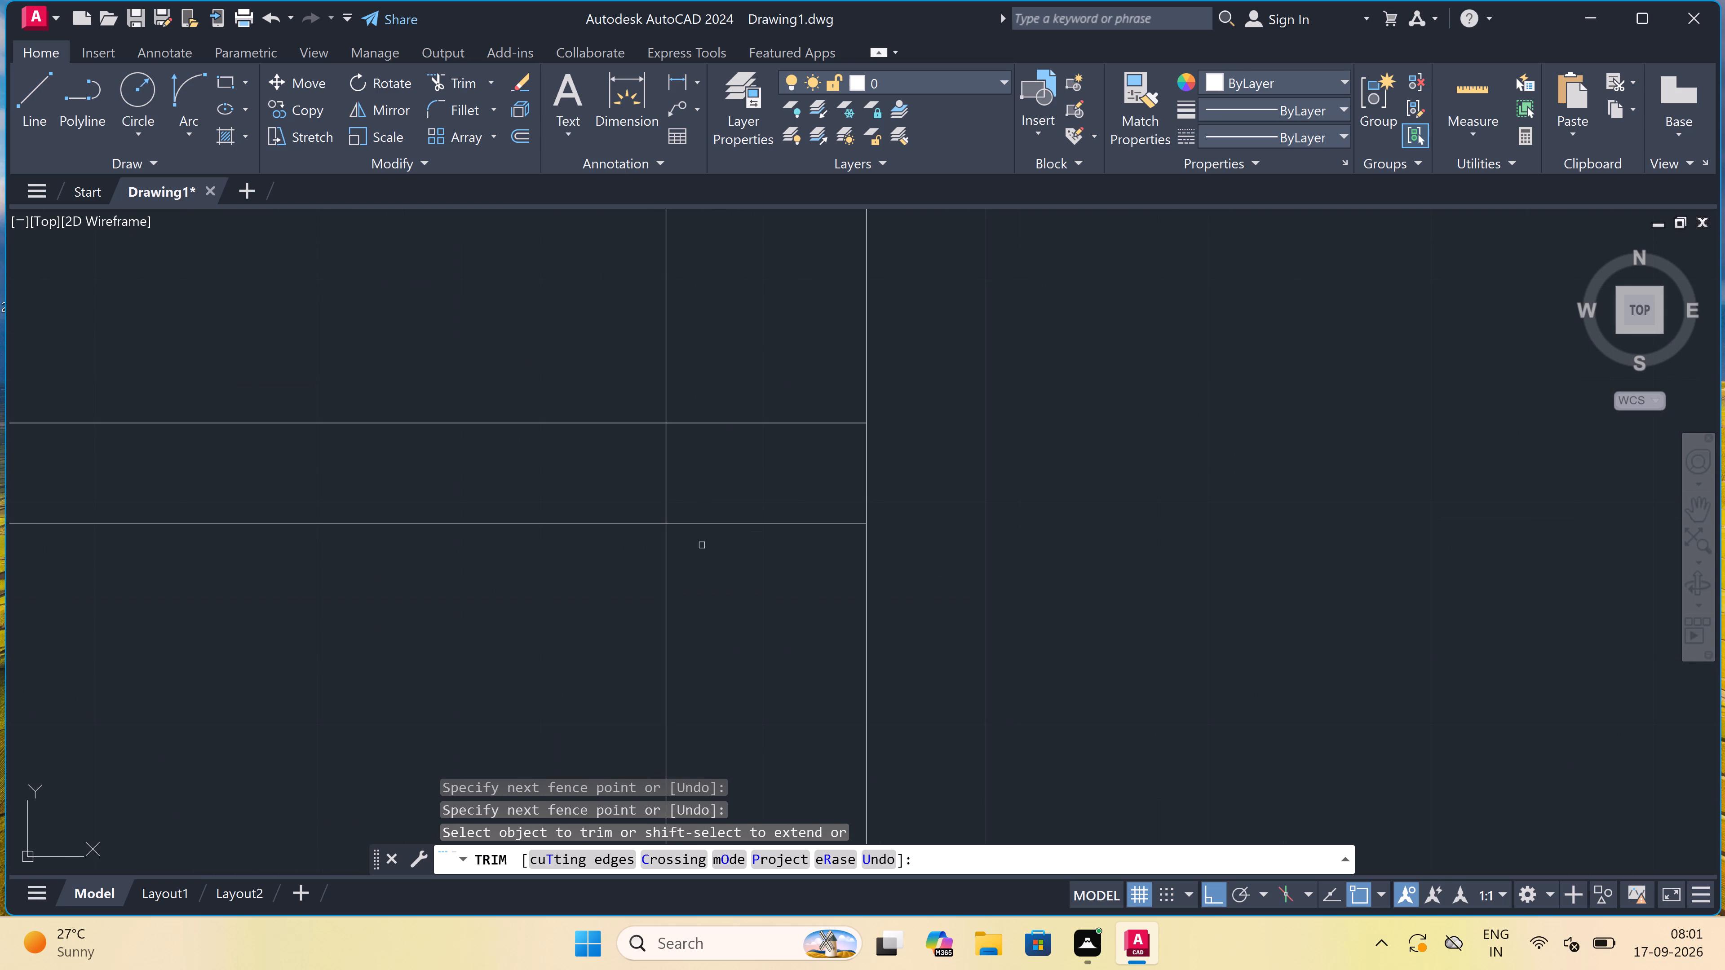
pyautogui.click(707, 539)
pyautogui.click(724, 394)
pyautogui.doubleClick(674, 455)
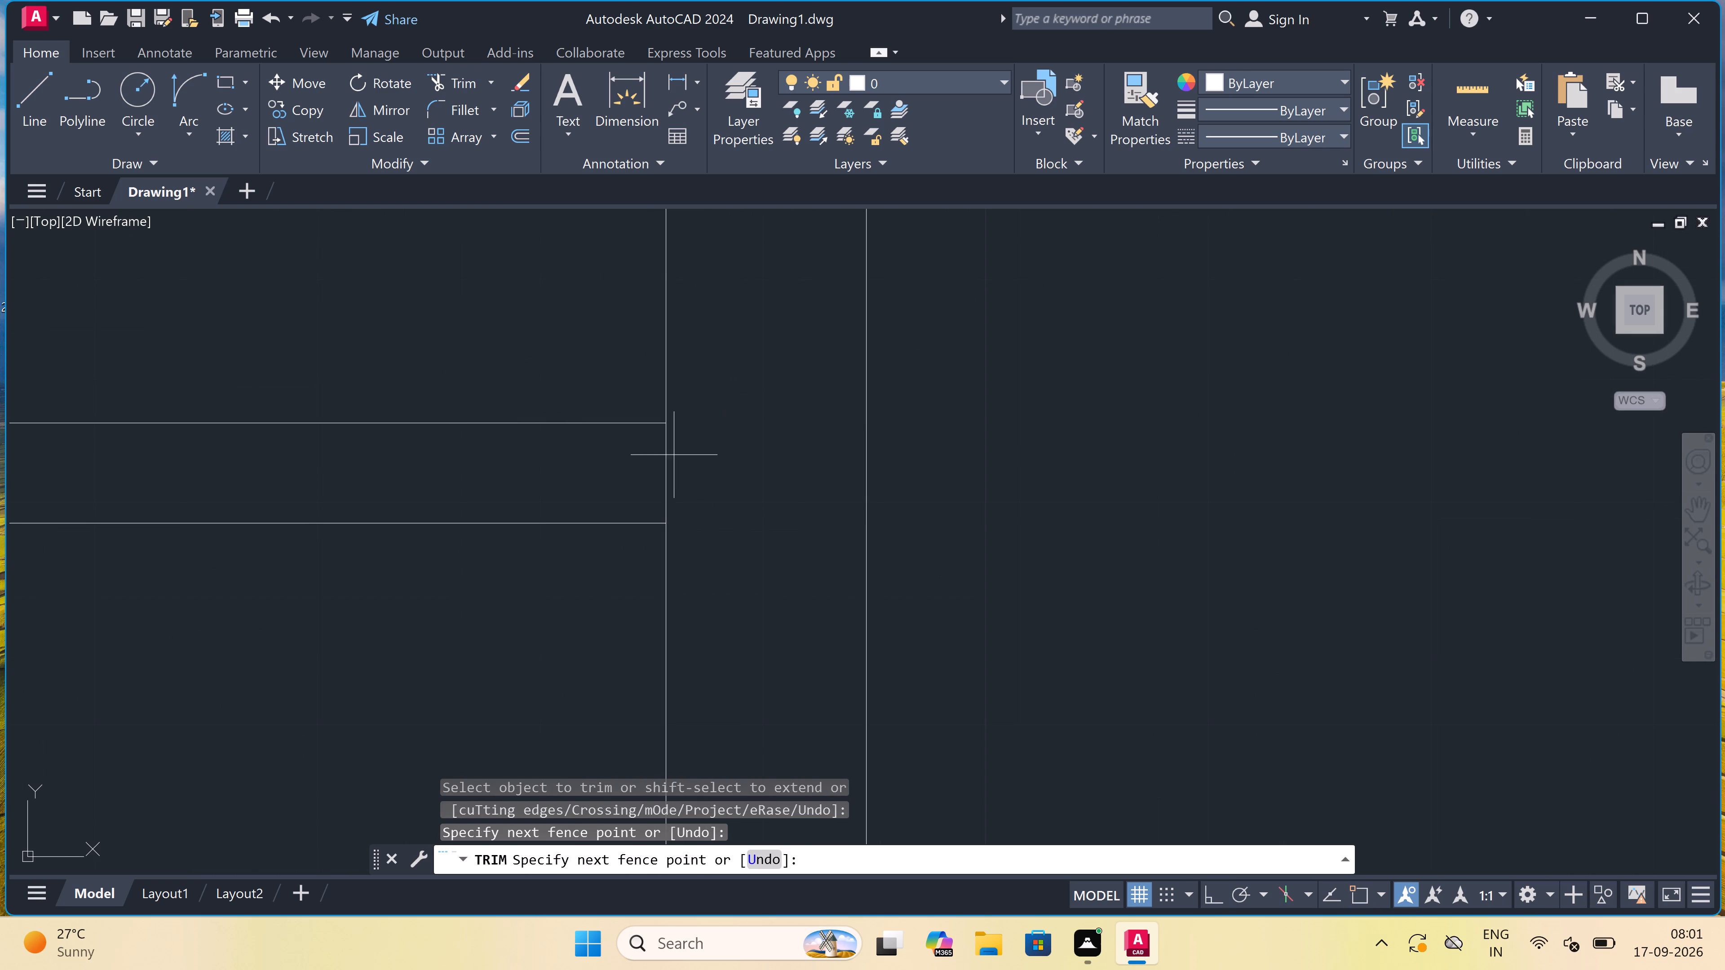
pyautogui.tripleClick(651, 457)
pyautogui.scroll(-6, 659, 452)
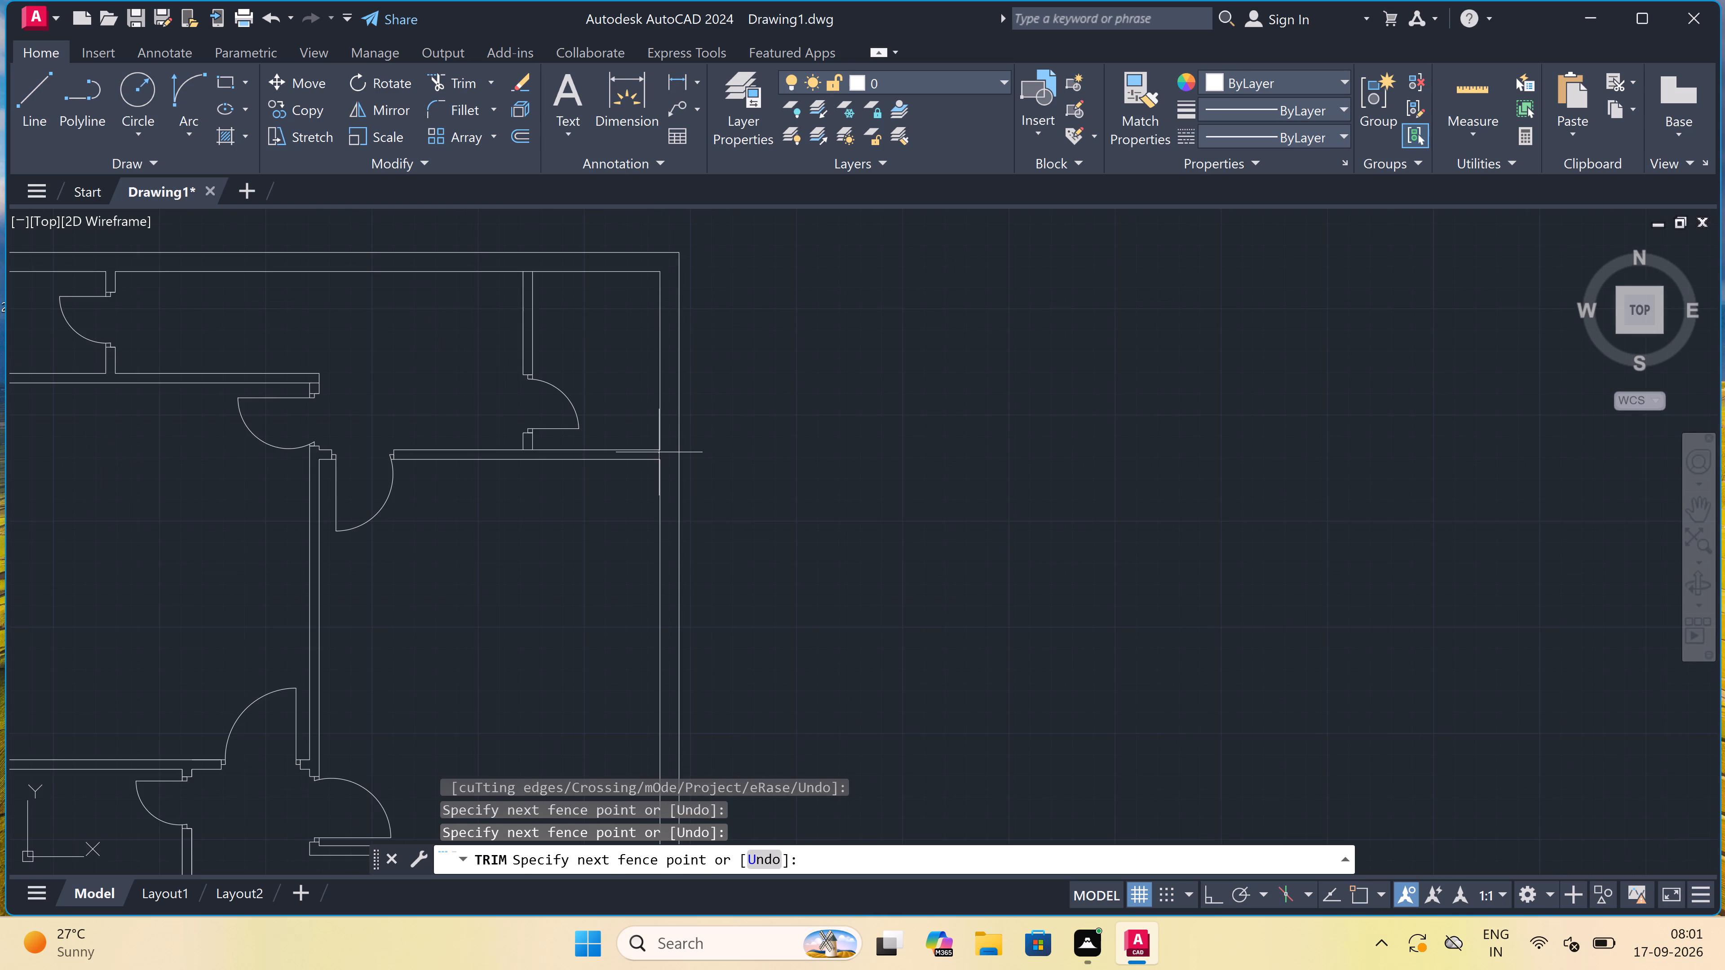
pyautogui.scroll(4, 659, 452)
pyautogui.moveTo(659, 451); pyautogui.dragTo(657, 446)
pyautogui.scroll(-4, 652, 445)
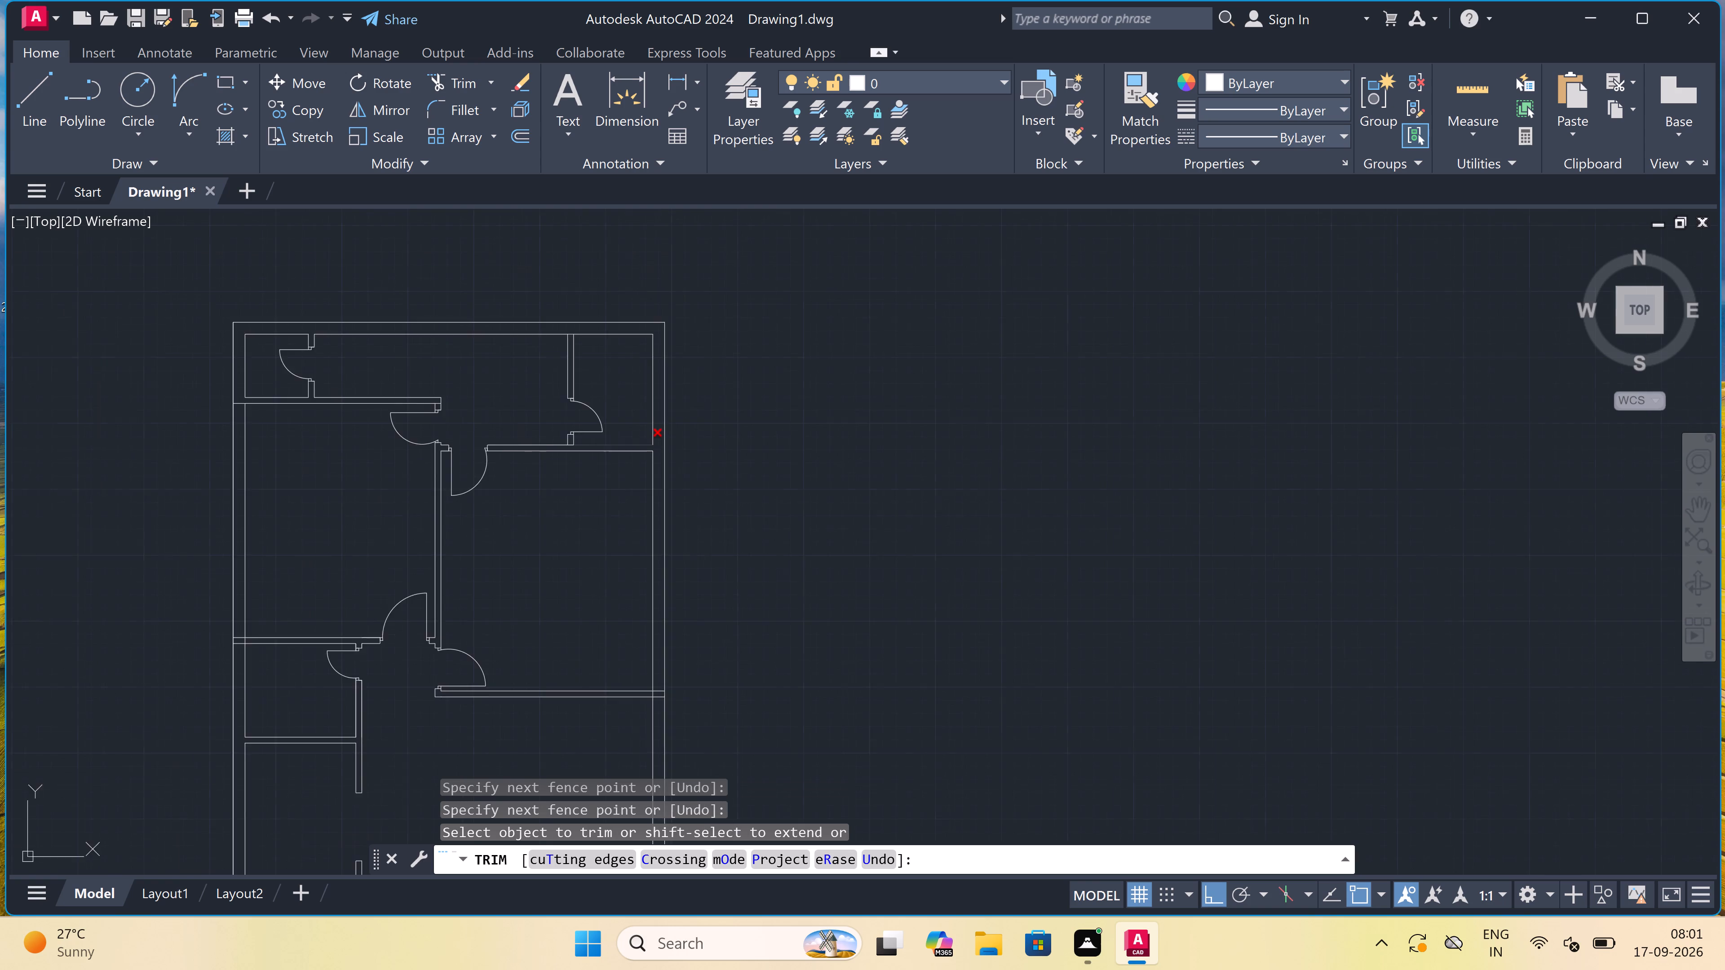
# Trim the junction of the next partition down with the right exterior wall, removing the crossing inner wall segment and overrunning partition ends.
pyautogui.scroll(-2, 648, 442)
pyautogui.scroll(4, 645, 530)
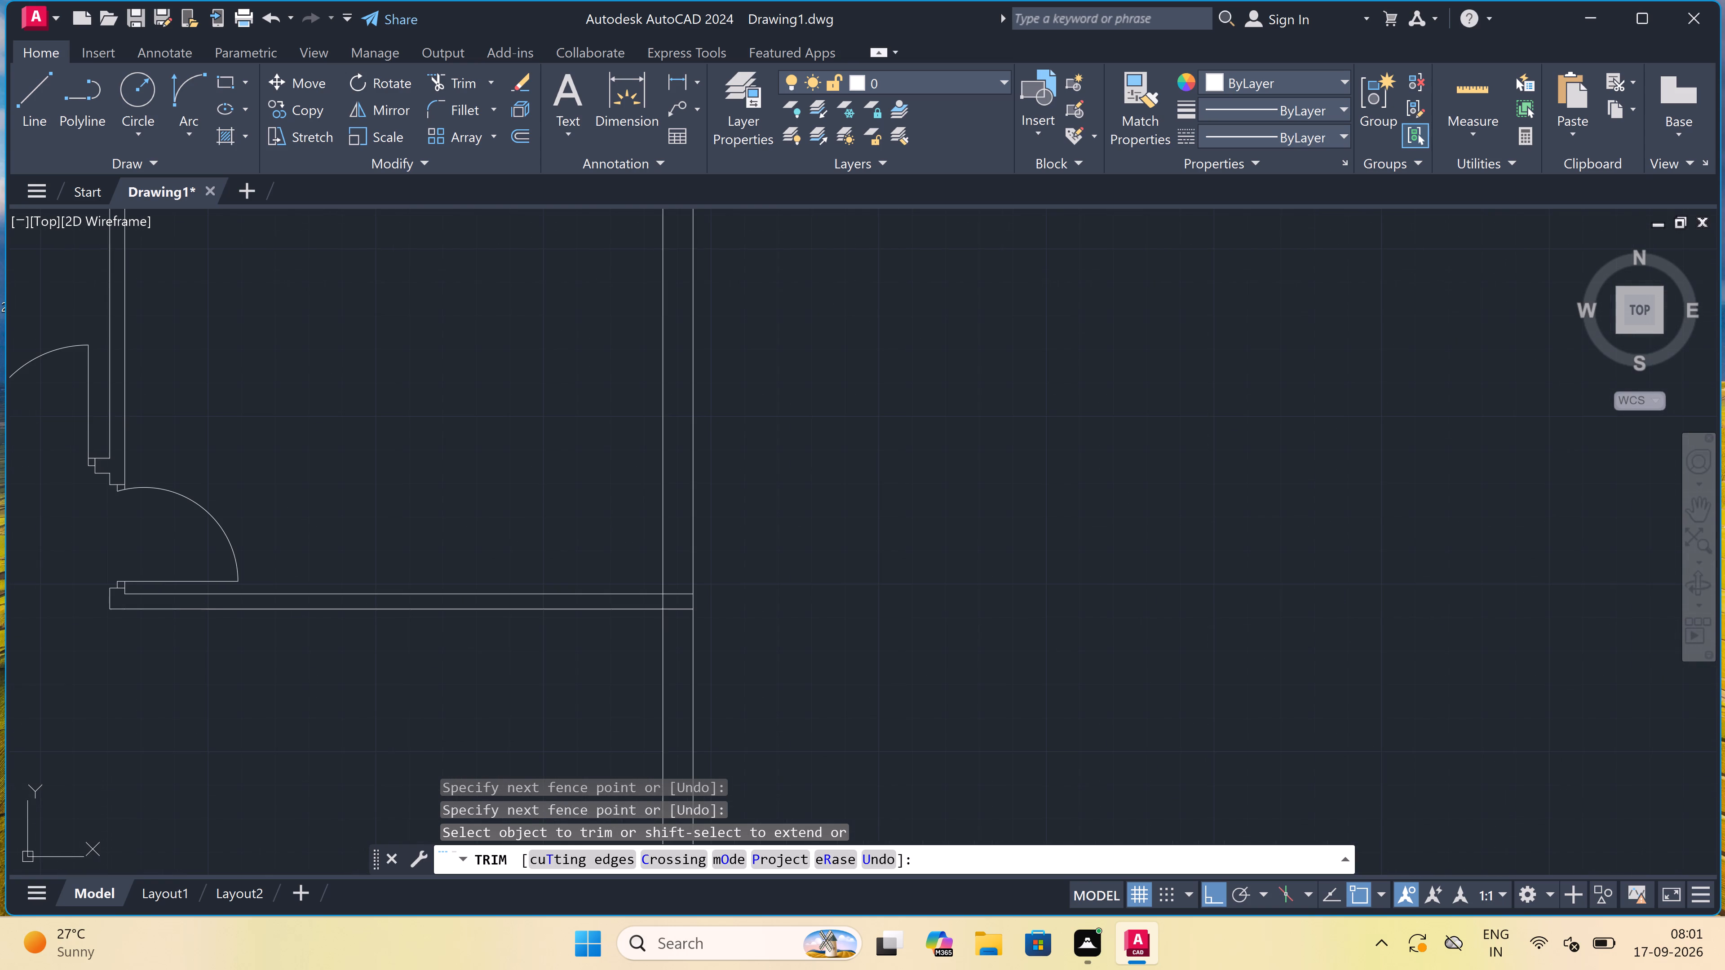
pyautogui.scroll(-4, 637, 574)
pyautogui.scroll(4, 639, 578)
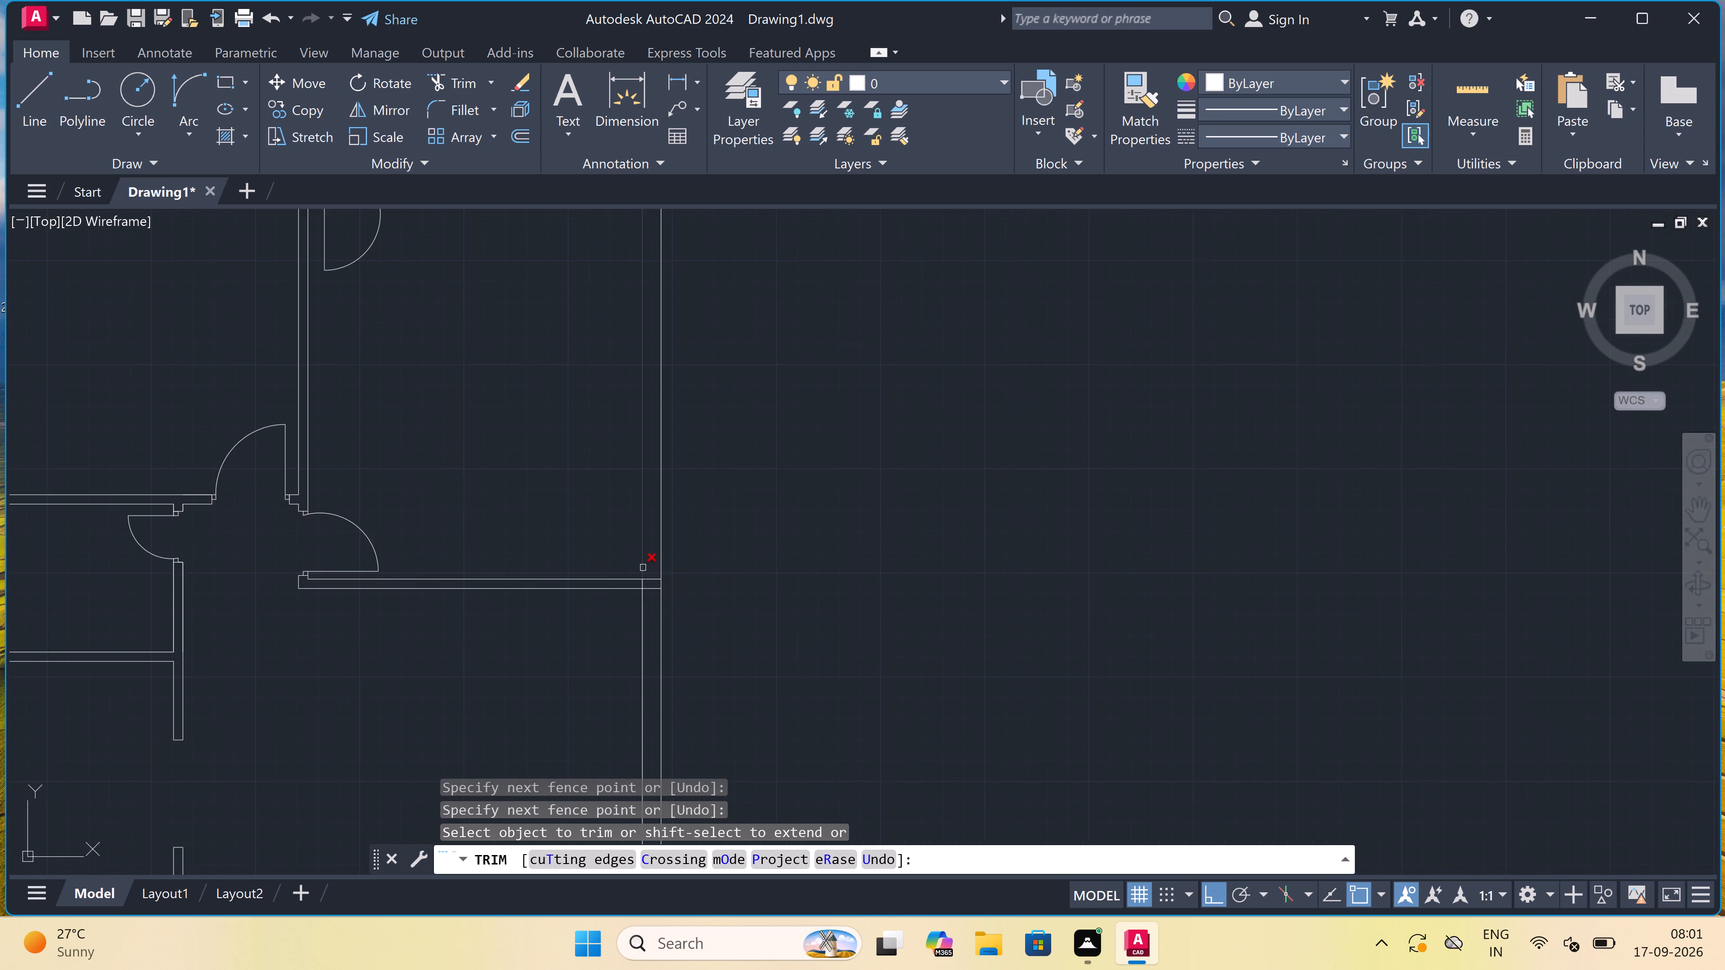
pyautogui.scroll(6, 644, 568)
pyautogui.scroll(-3, 637, 579)
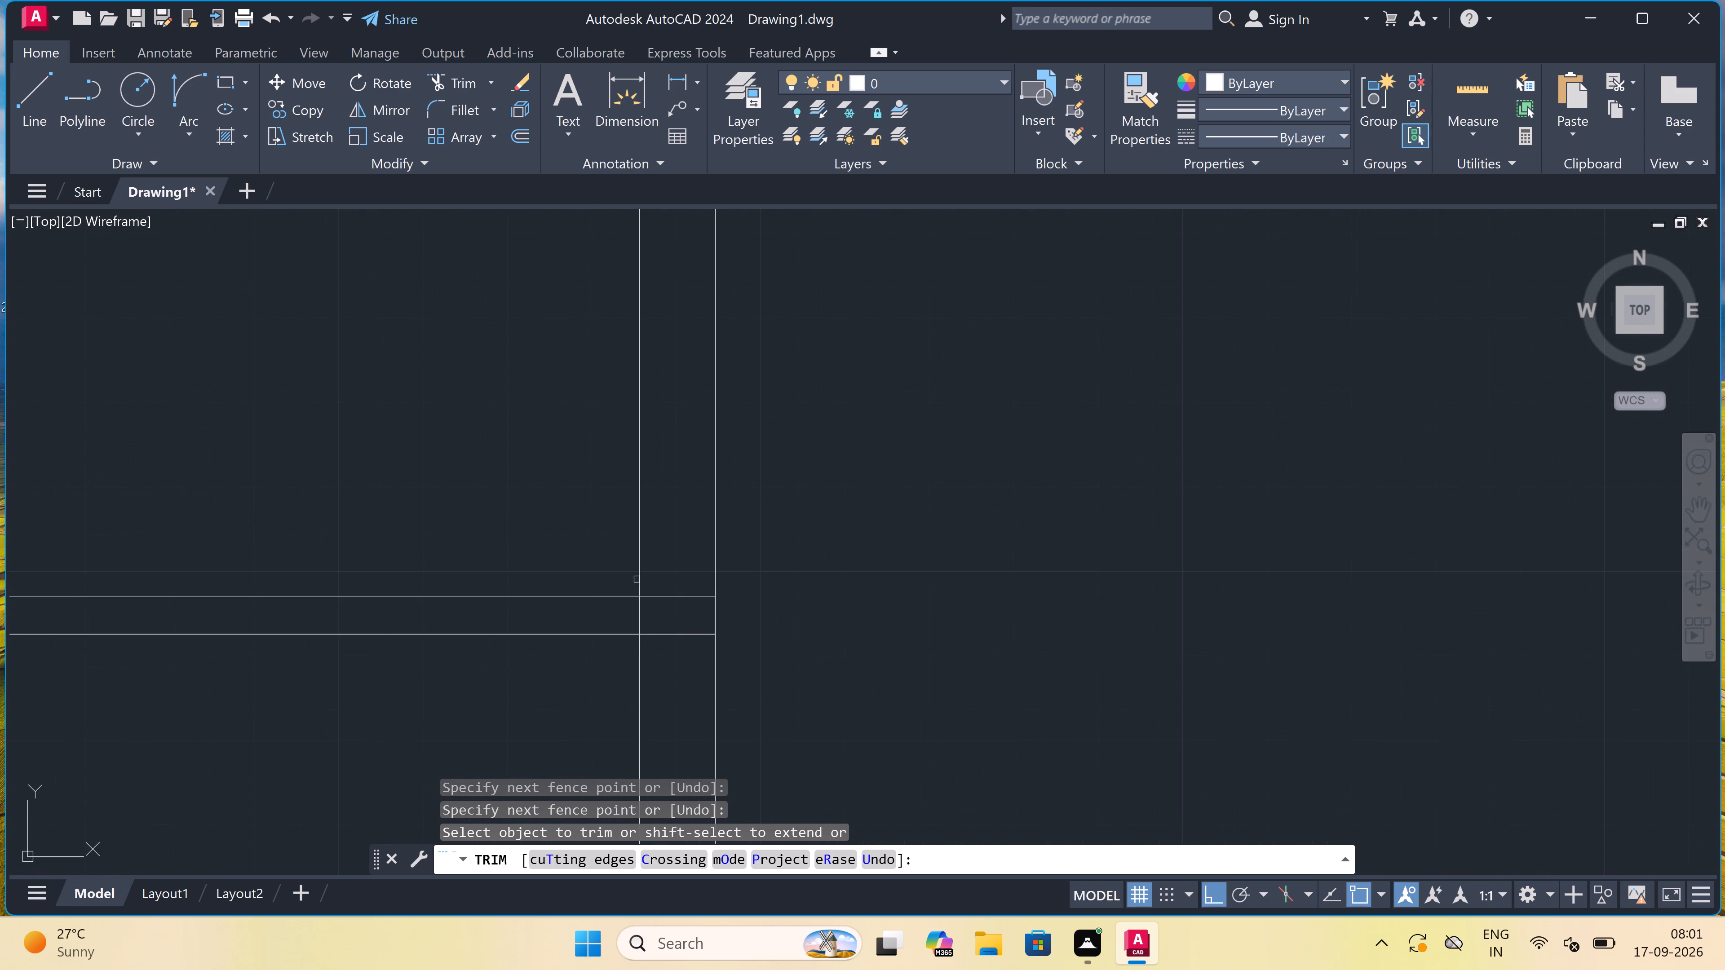
pyautogui.scroll(2, 633, 652)
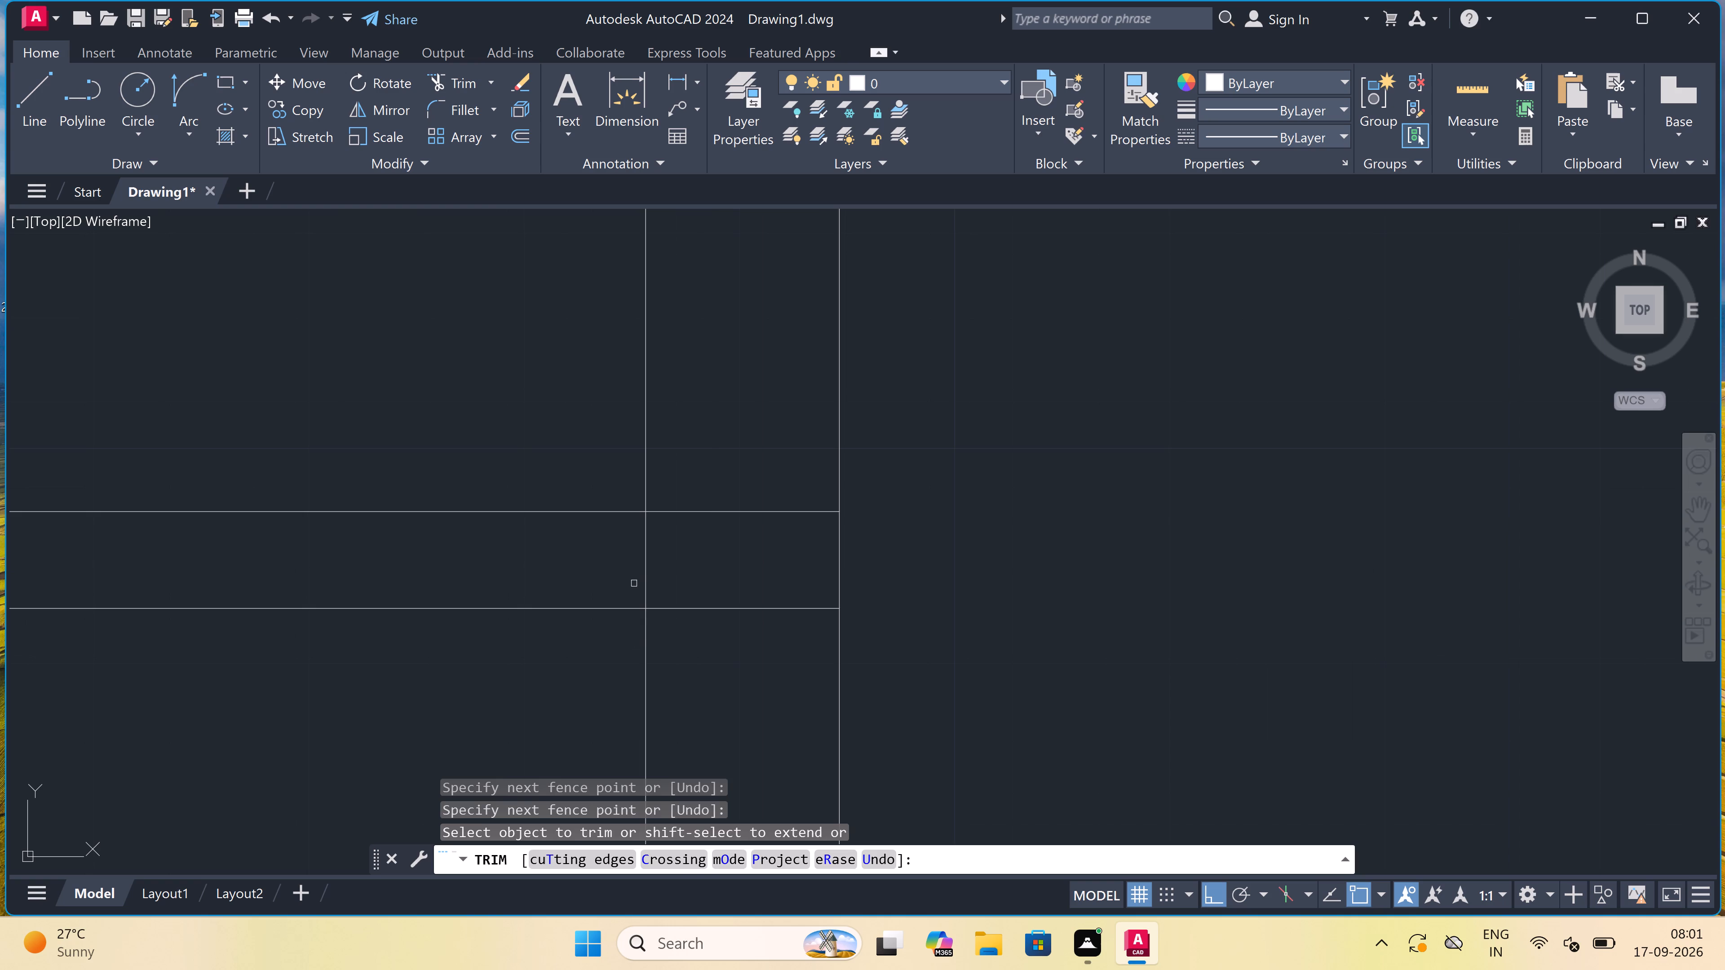
pyautogui.doubleClick(634, 583)
pyautogui.click(673, 574)
pyautogui.click(724, 639)
pyautogui.moveTo(760, 410); pyautogui.dragTo(761, 423)
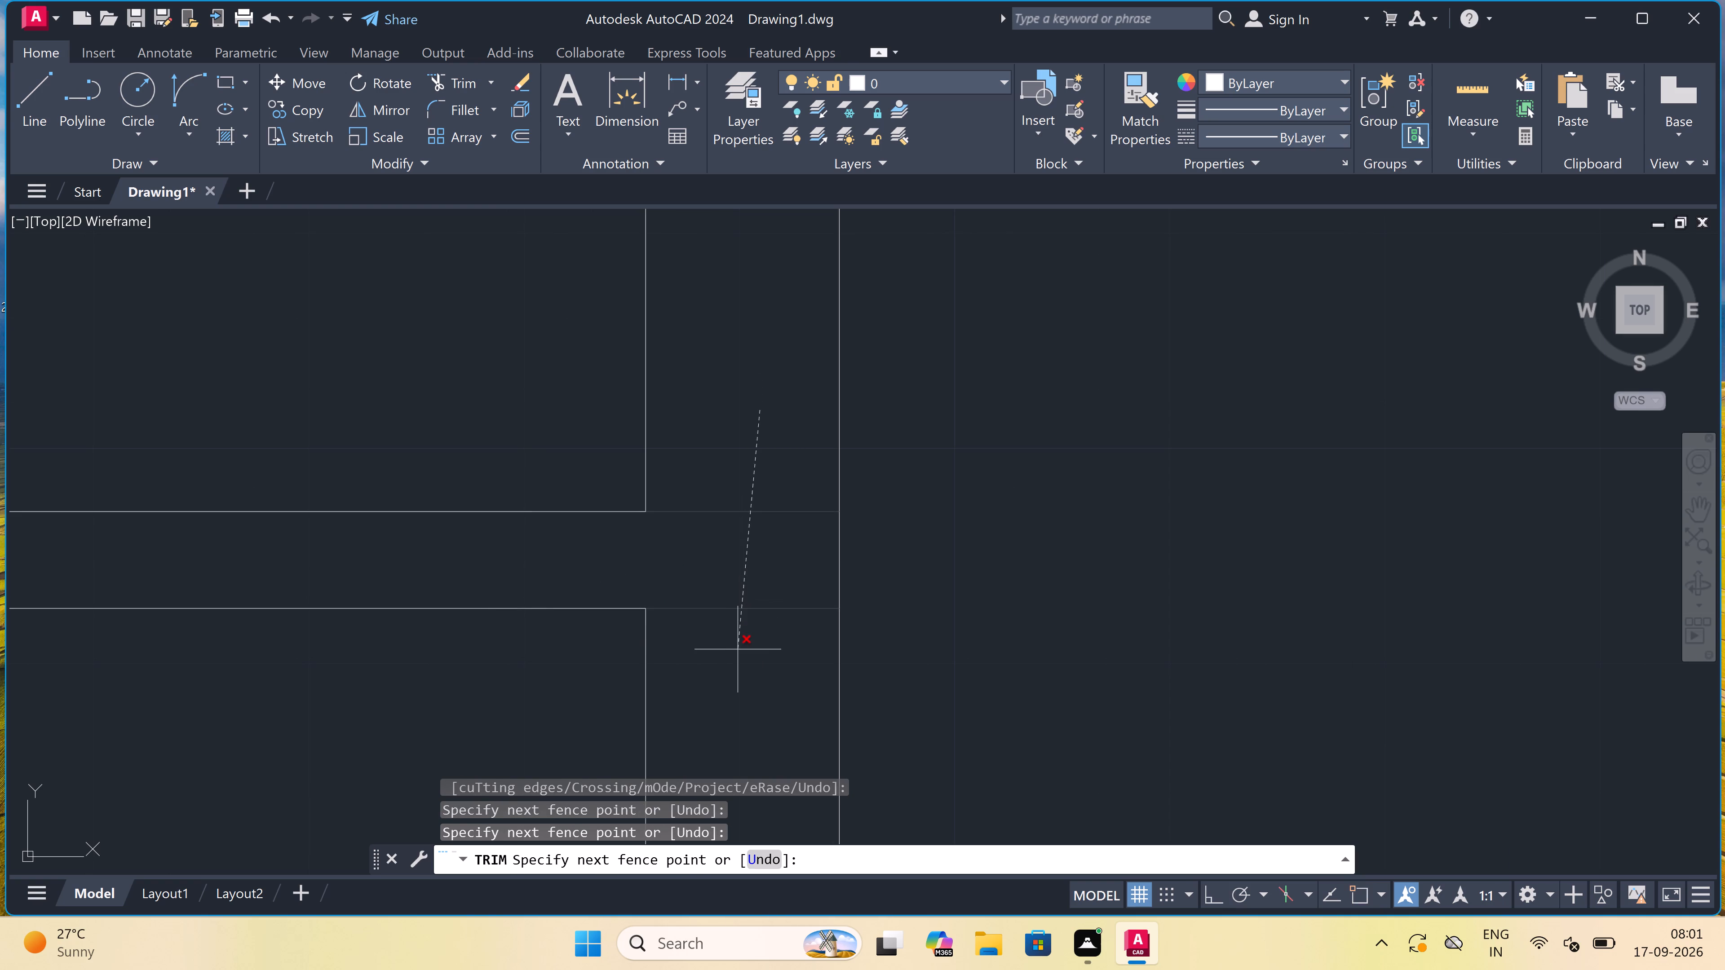
pyautogui.click(739, 649)
pyautogui.scroll(-9, 756, 466)
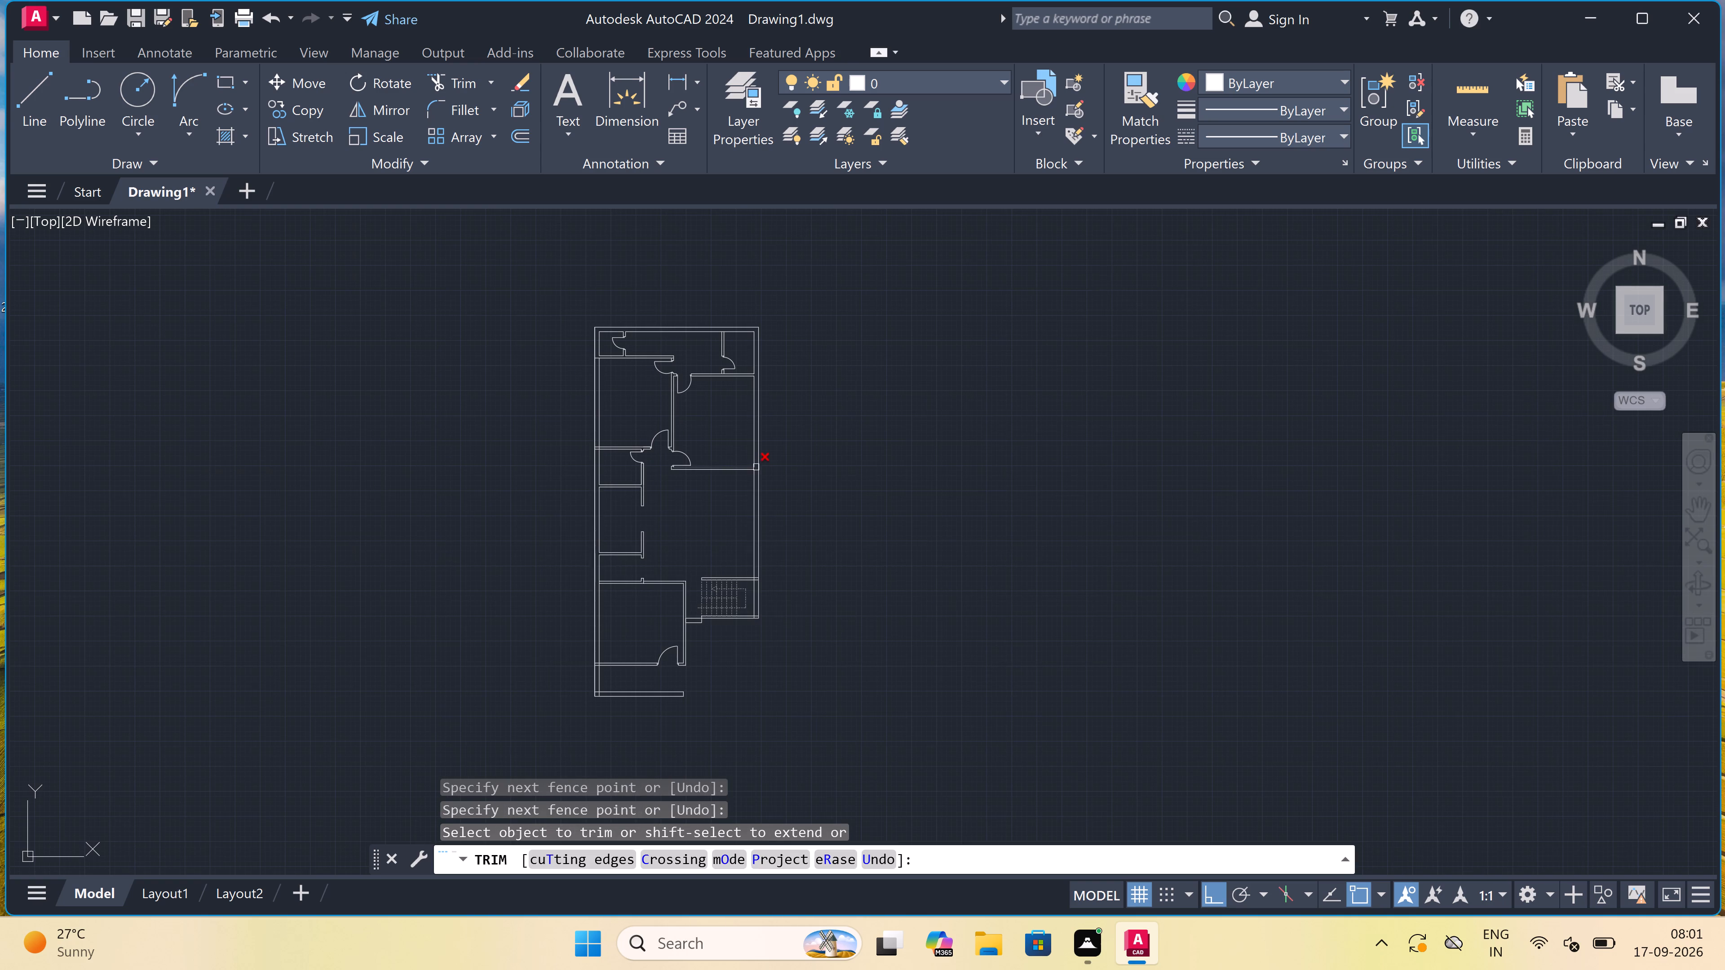
# Trim the junction of the staircase's upper wall with the right exterior wall, removing the overrunning ends and crossing inner wall segment.
pyautogui.scroll(3, 770, 575)
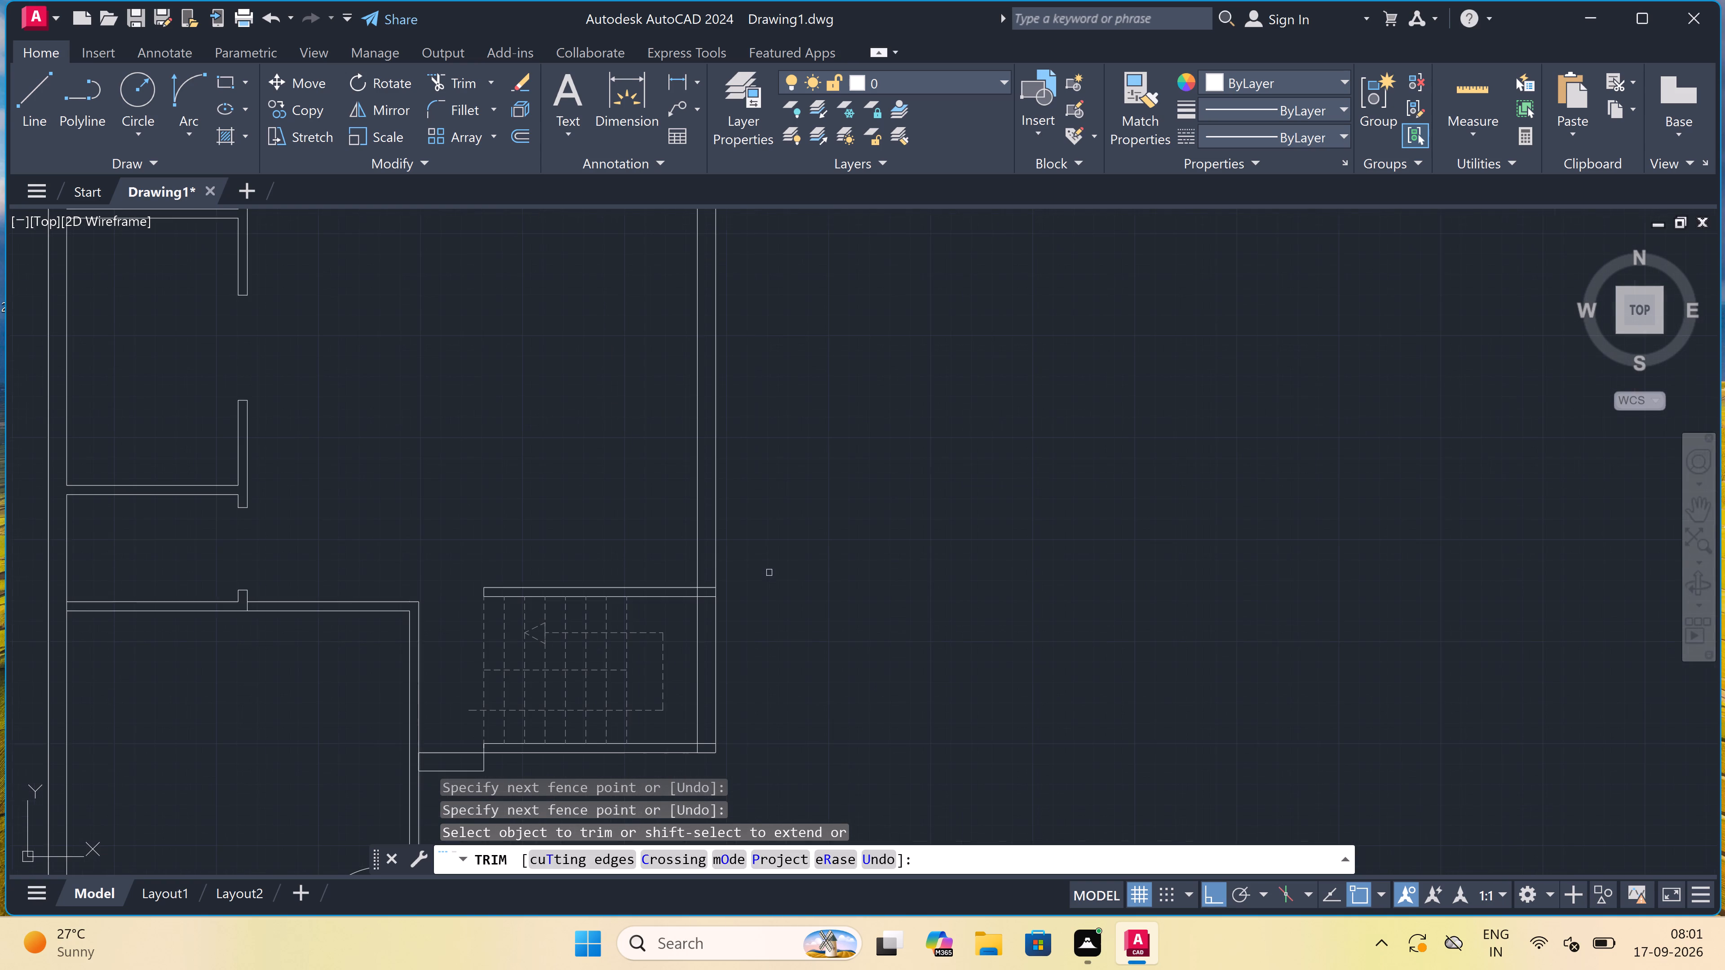
pyautogui.scroll(5, 699, 590)
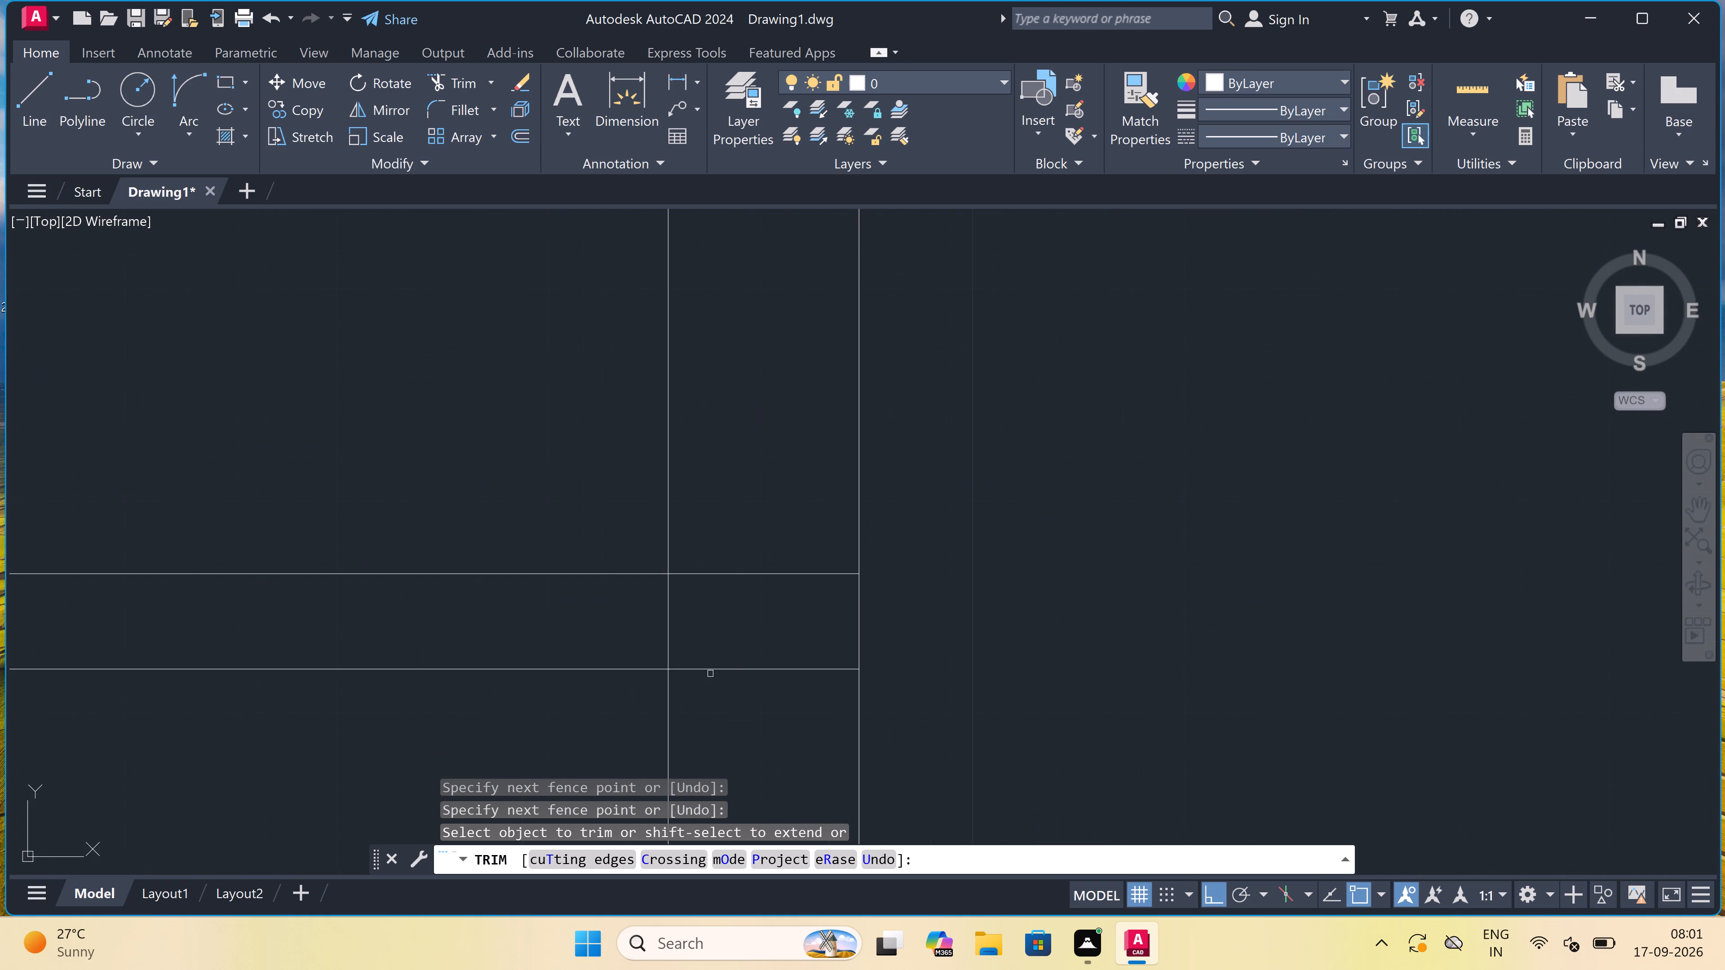
pyautogui.click(715, 701)
pyautogui.moveTo(715, 701); pyautogui.dragTo(714, 695)
pyautogui.click(720, 511)
pyautogui.moveTo(642, 604); pyautogui.dragTo(639, 609)
pyautogui.click(735, 599)
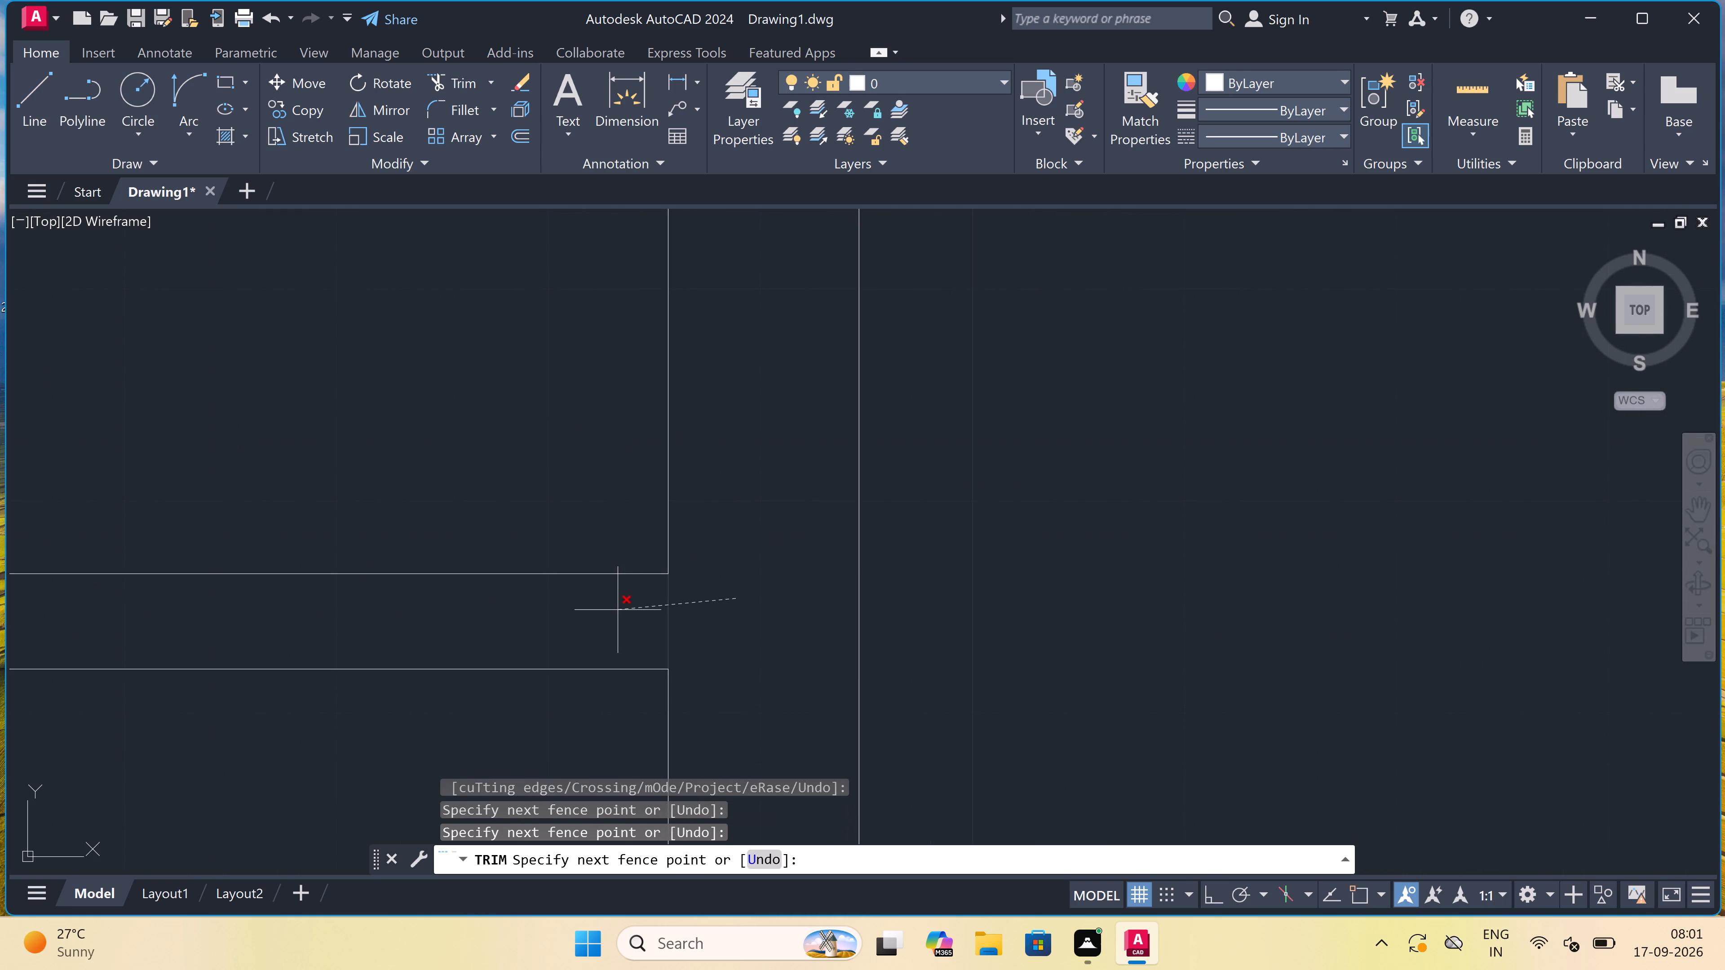
pyautogui.click(618, 610)
pyautogui.scroll(-10, 688, 547)
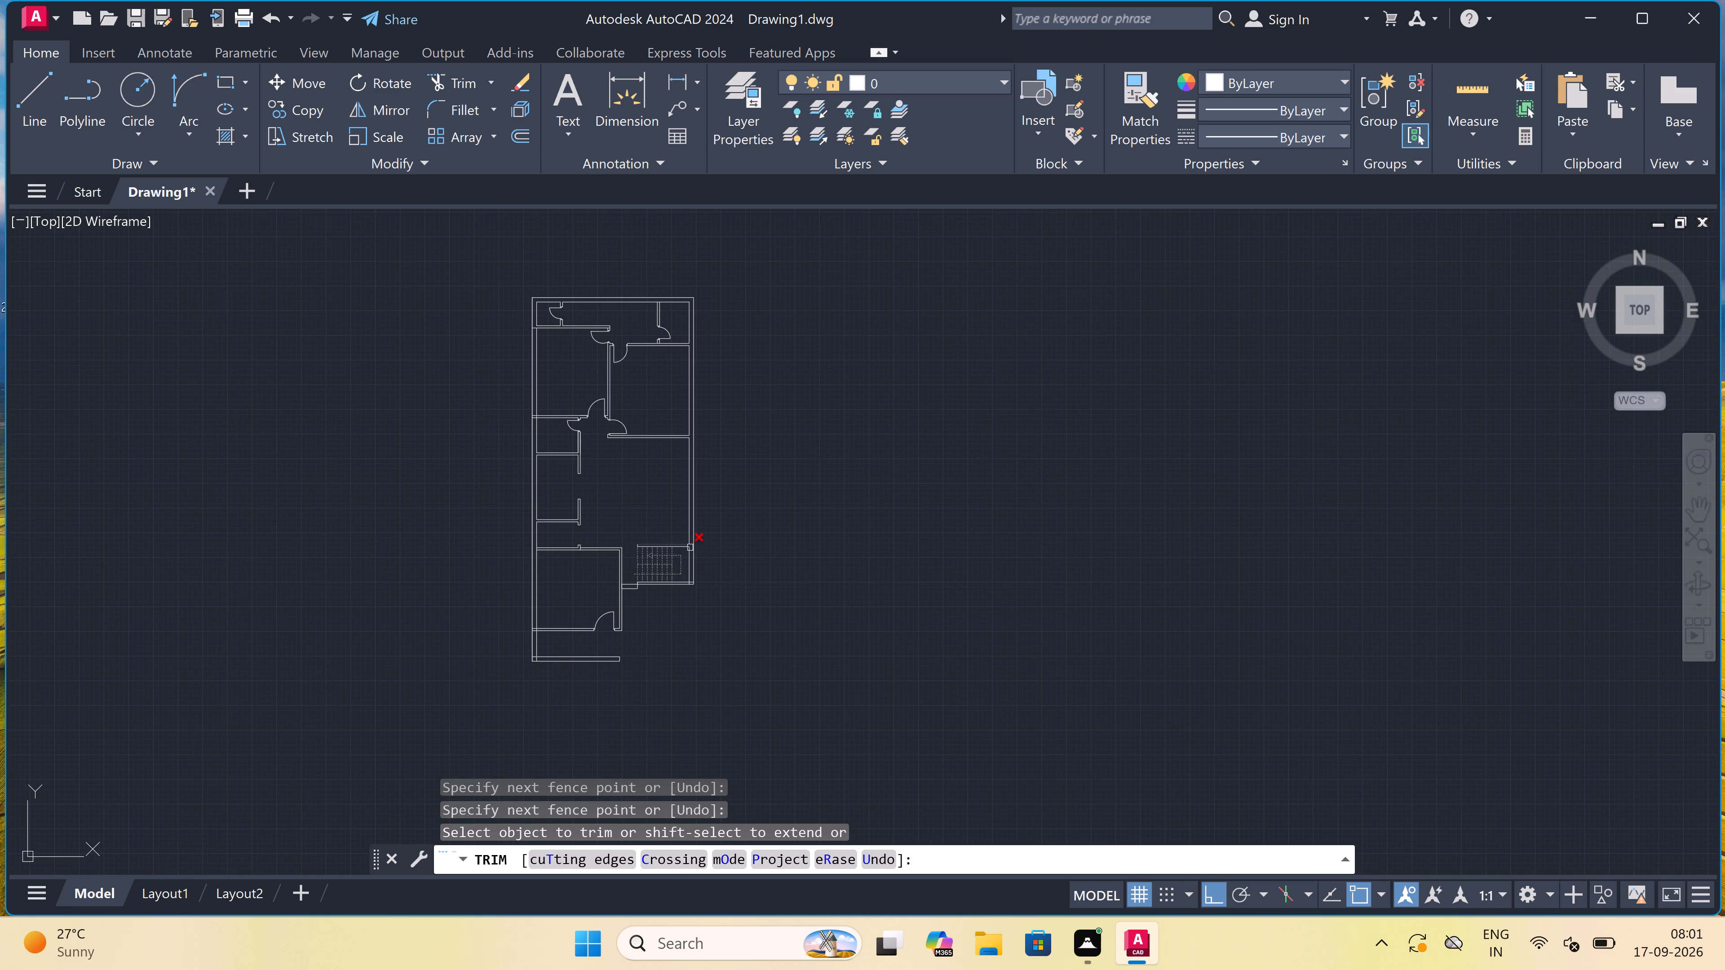
# Trim both overrunning inner wall lines at the lower-right corner beside the staircase and end the Trim command.
pyautogui.scroll(8, 684, 587)
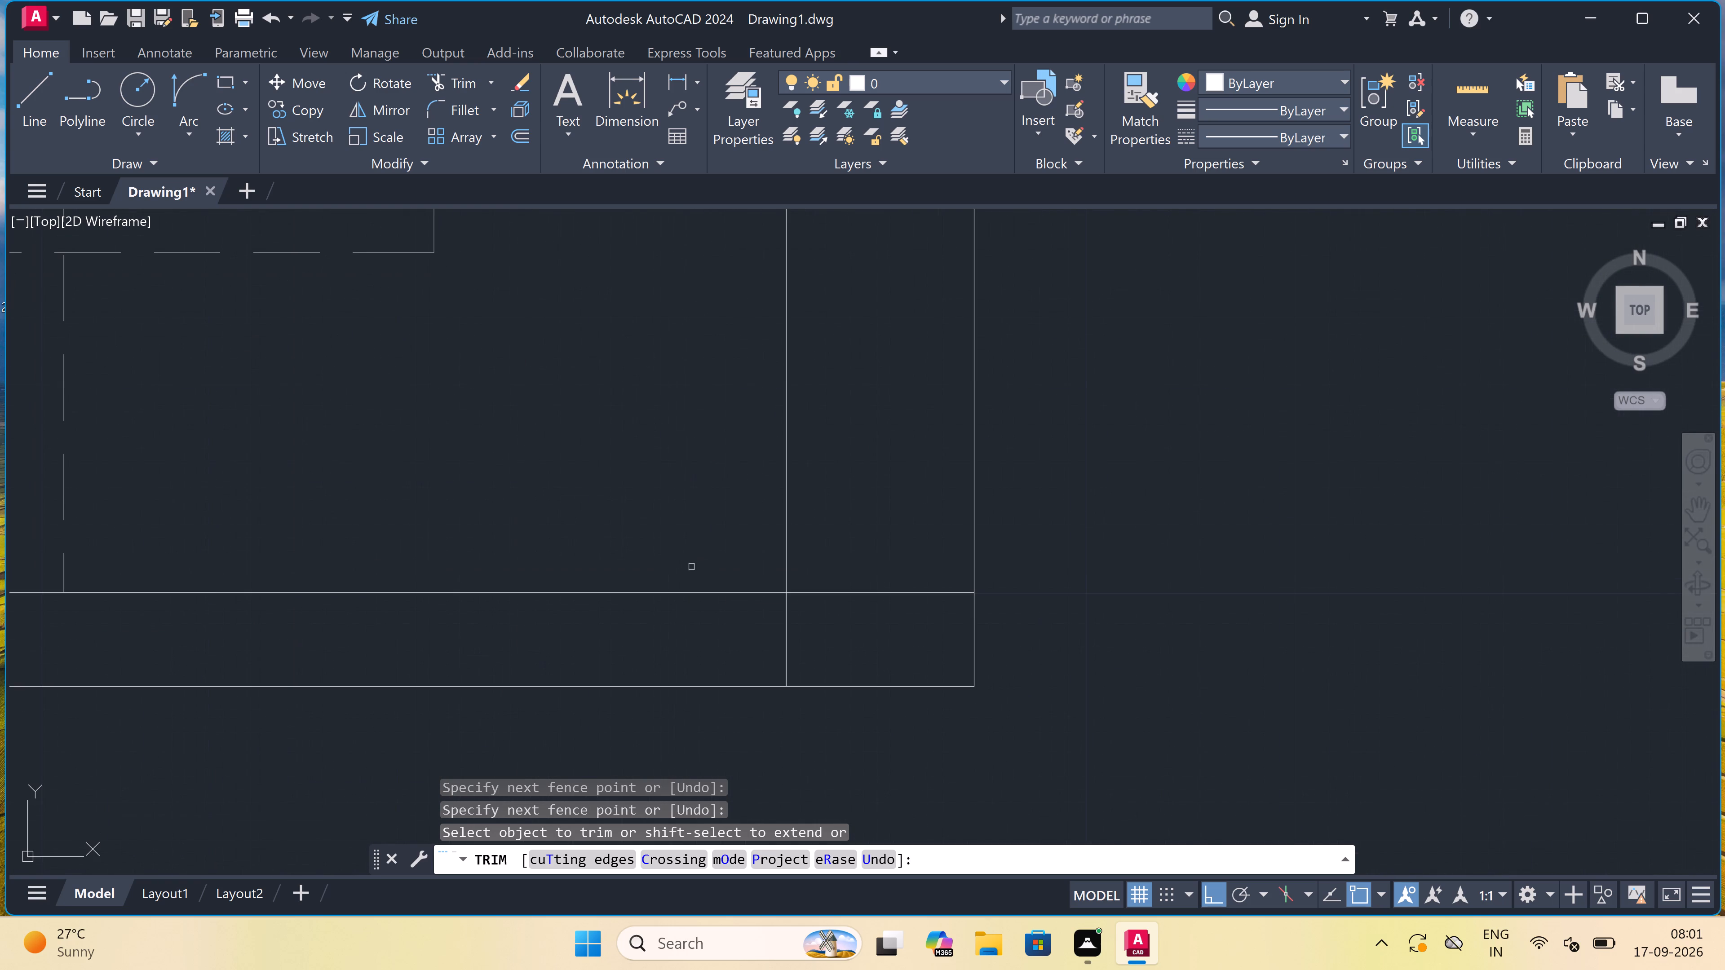
pyautogui.click(763, 640)
pyautogui.click(846, 584)
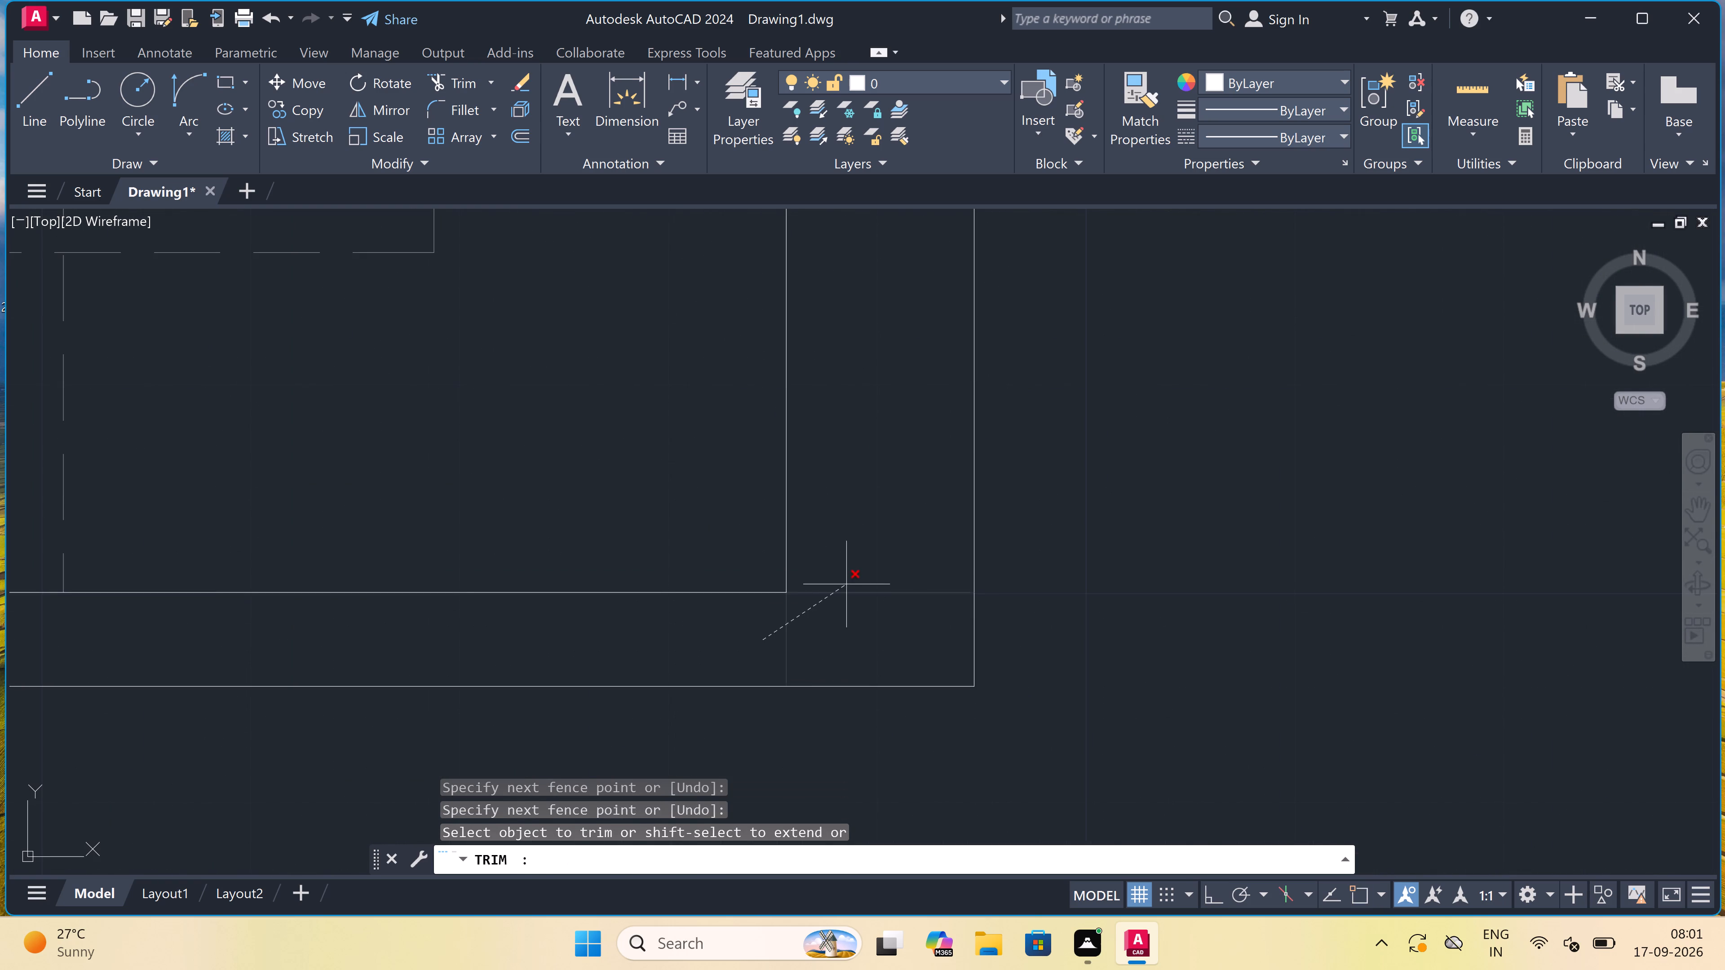
pyautogui.scroll(-11, 840, 556)
pyautogui.scroll(3, 816, 551)
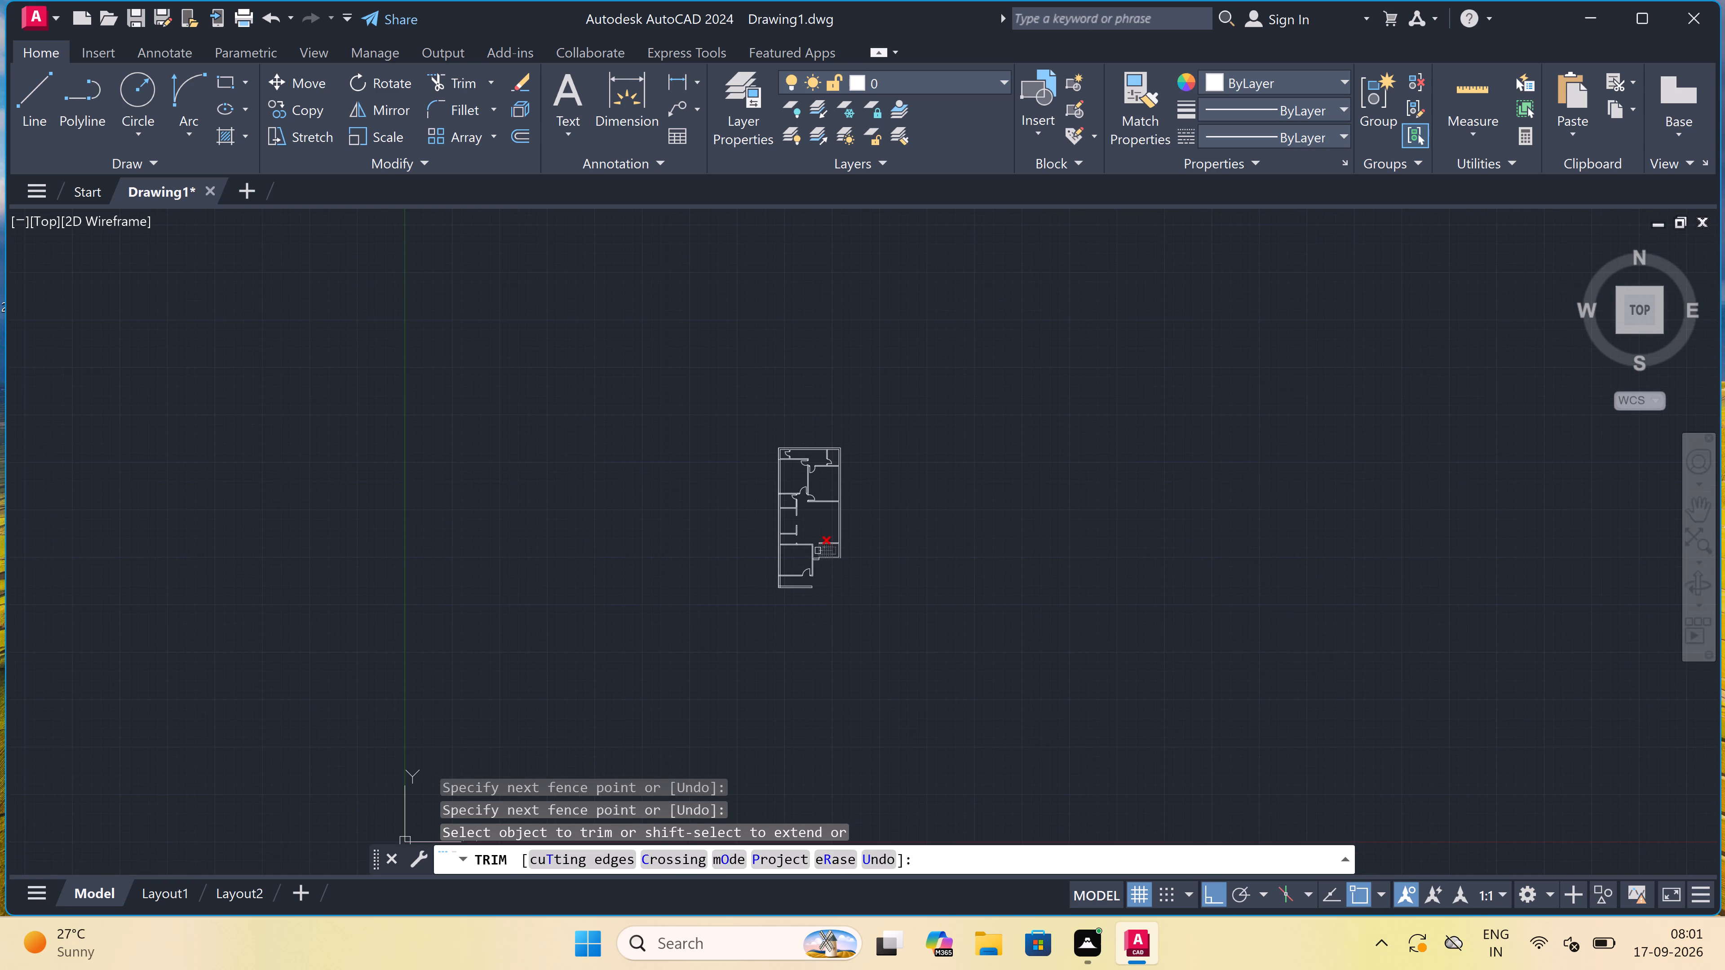
pyautogui.scroll(-4, 765, 488)
pyautogui.scroll(2, 754, 417)
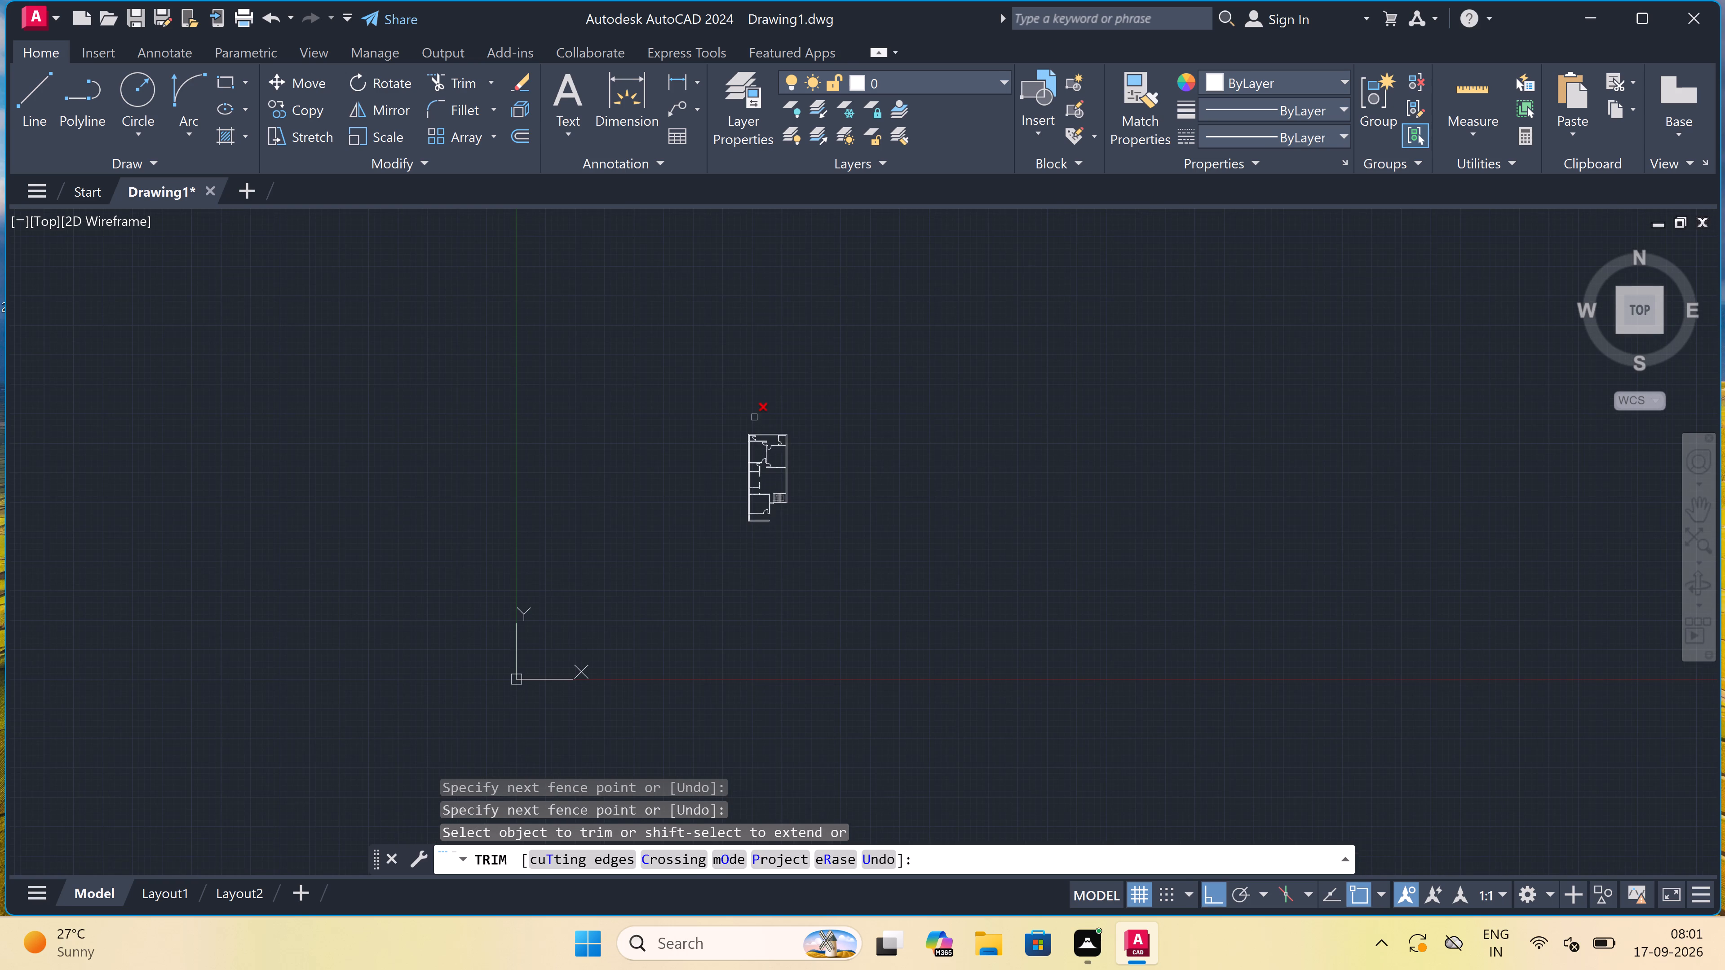
pyautogui.scroll(2, 754, 417)
pyautogui.press('Escape')
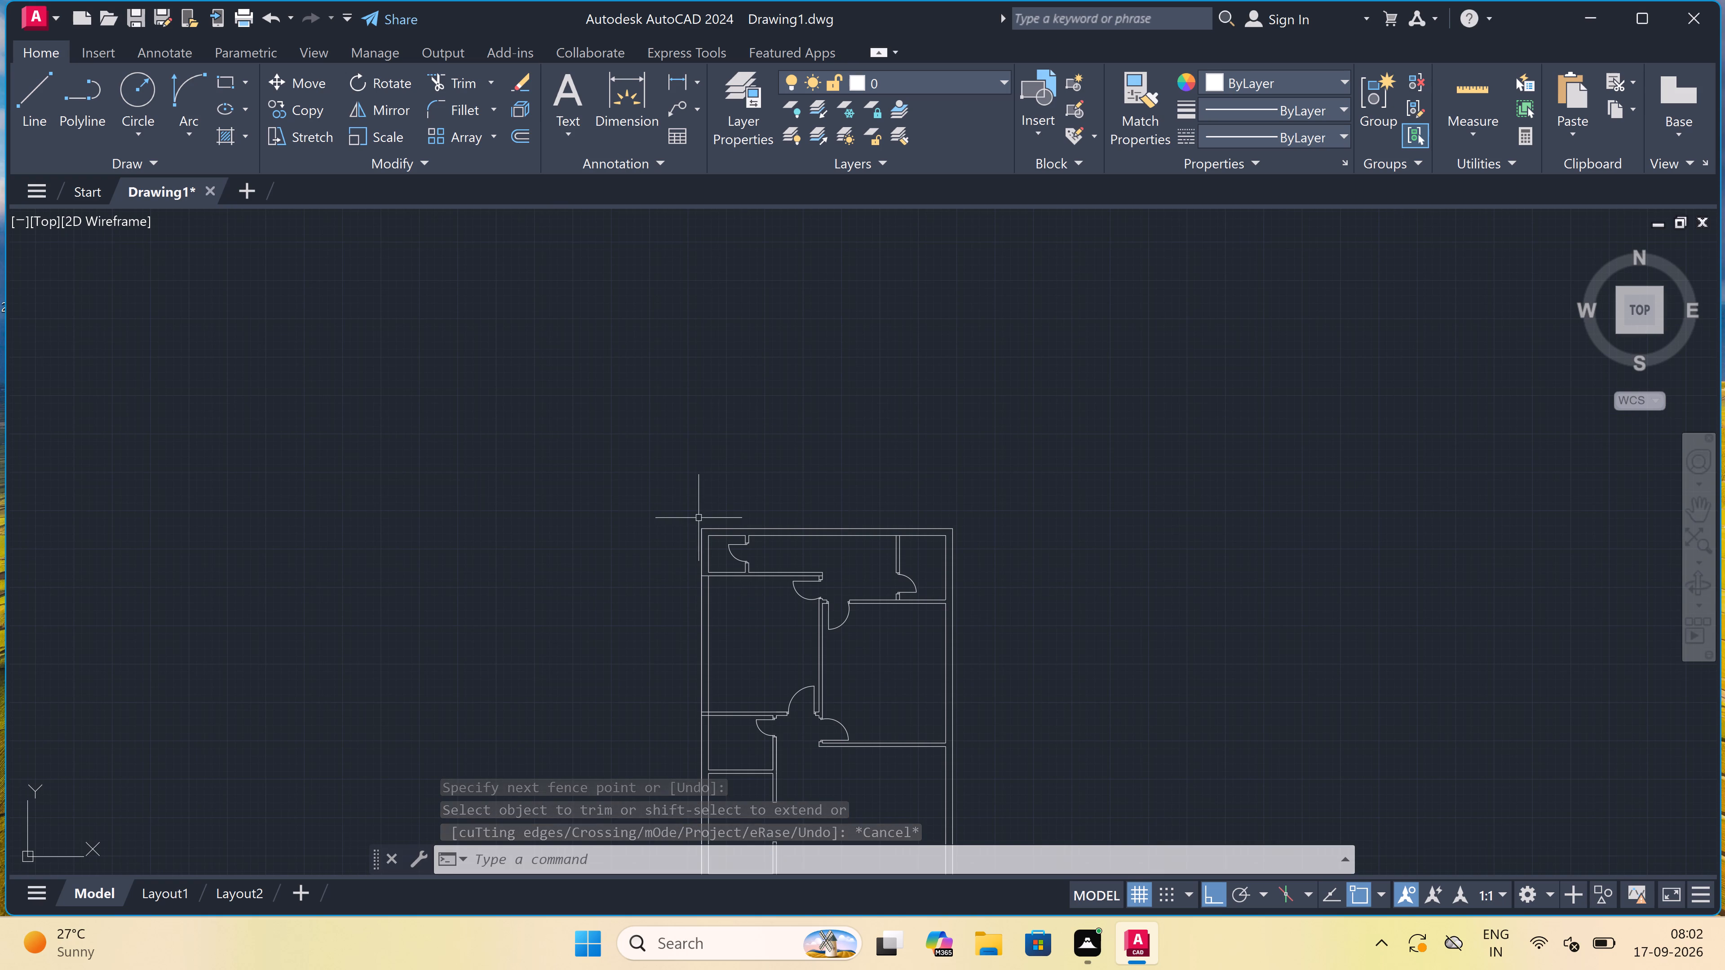
# Trim the partition line segment crossing the left exterior wall below the upper-left room.
pyautogui.scroll(2, 710, 579)
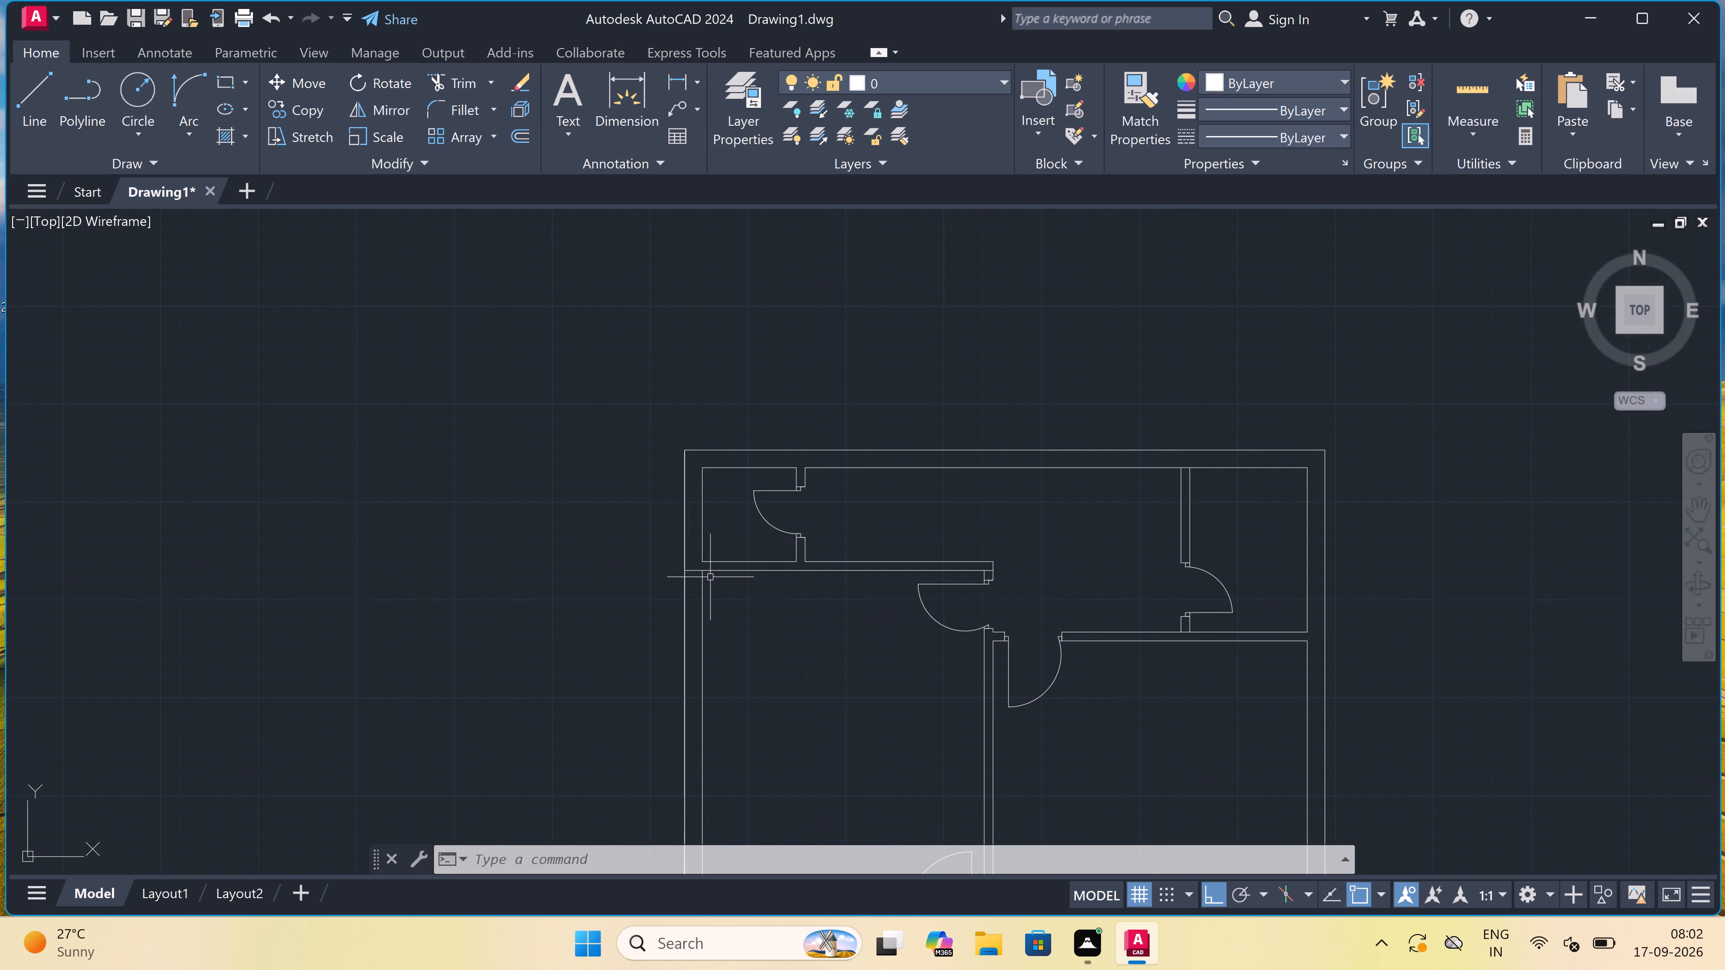
pyautogui.scroll(1, 723, 557)
pyautogui.press('space')
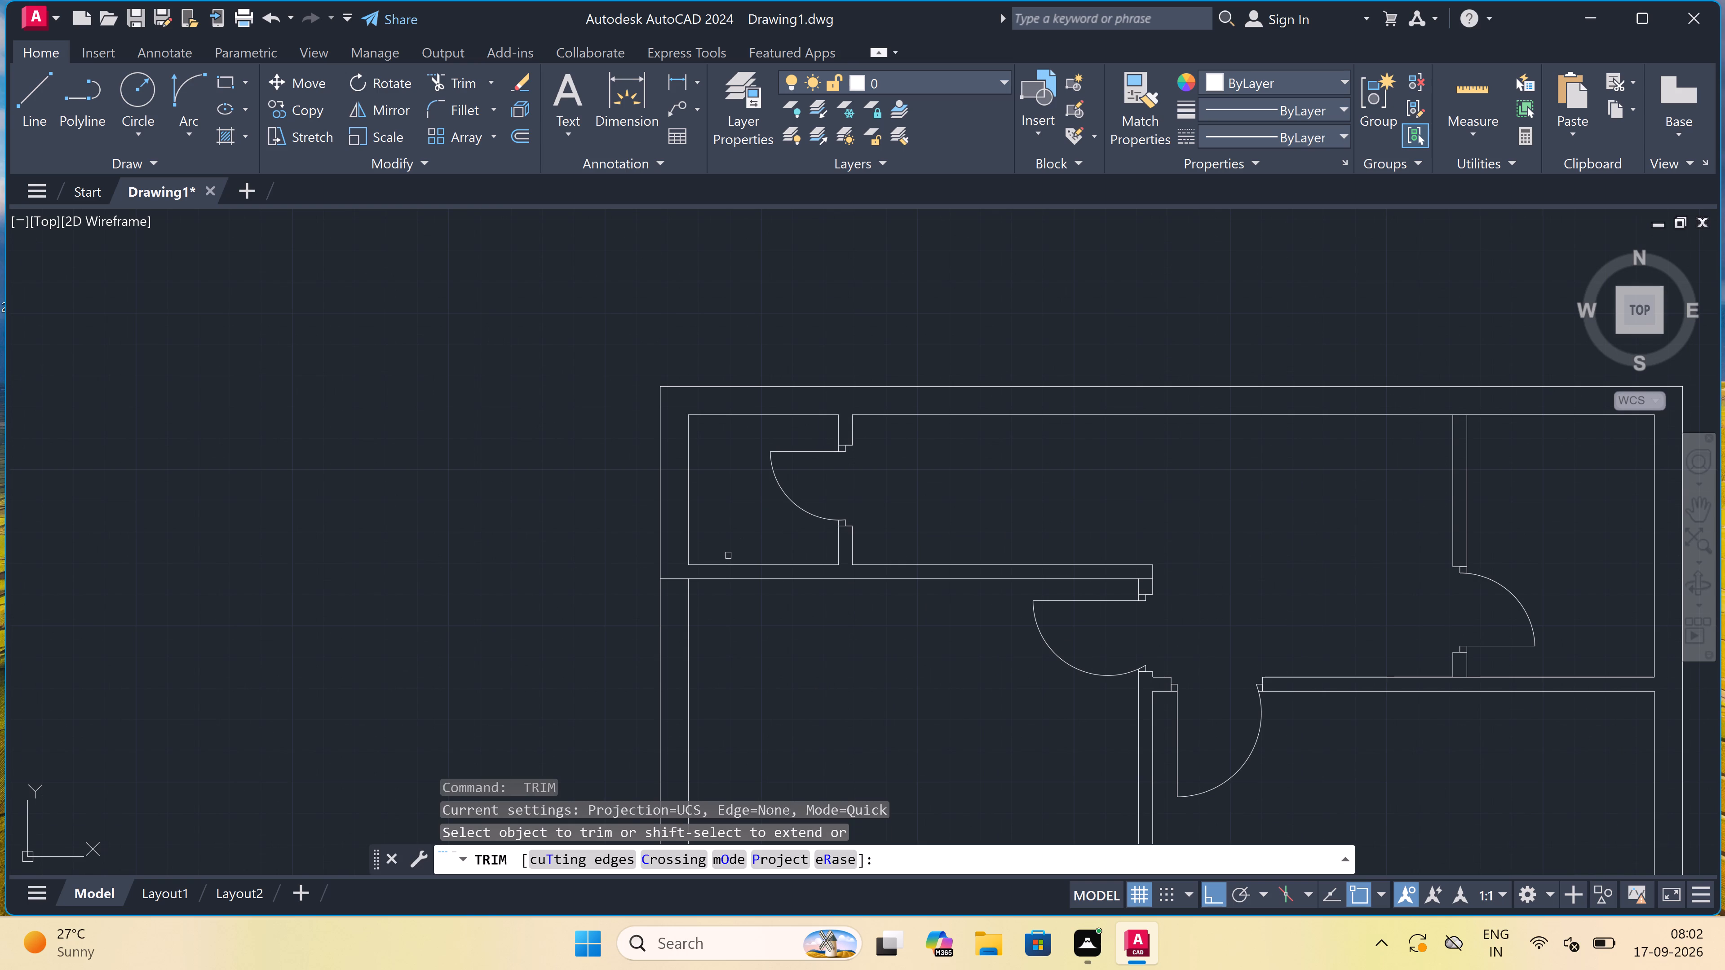
pyautogui.click(670, 577)
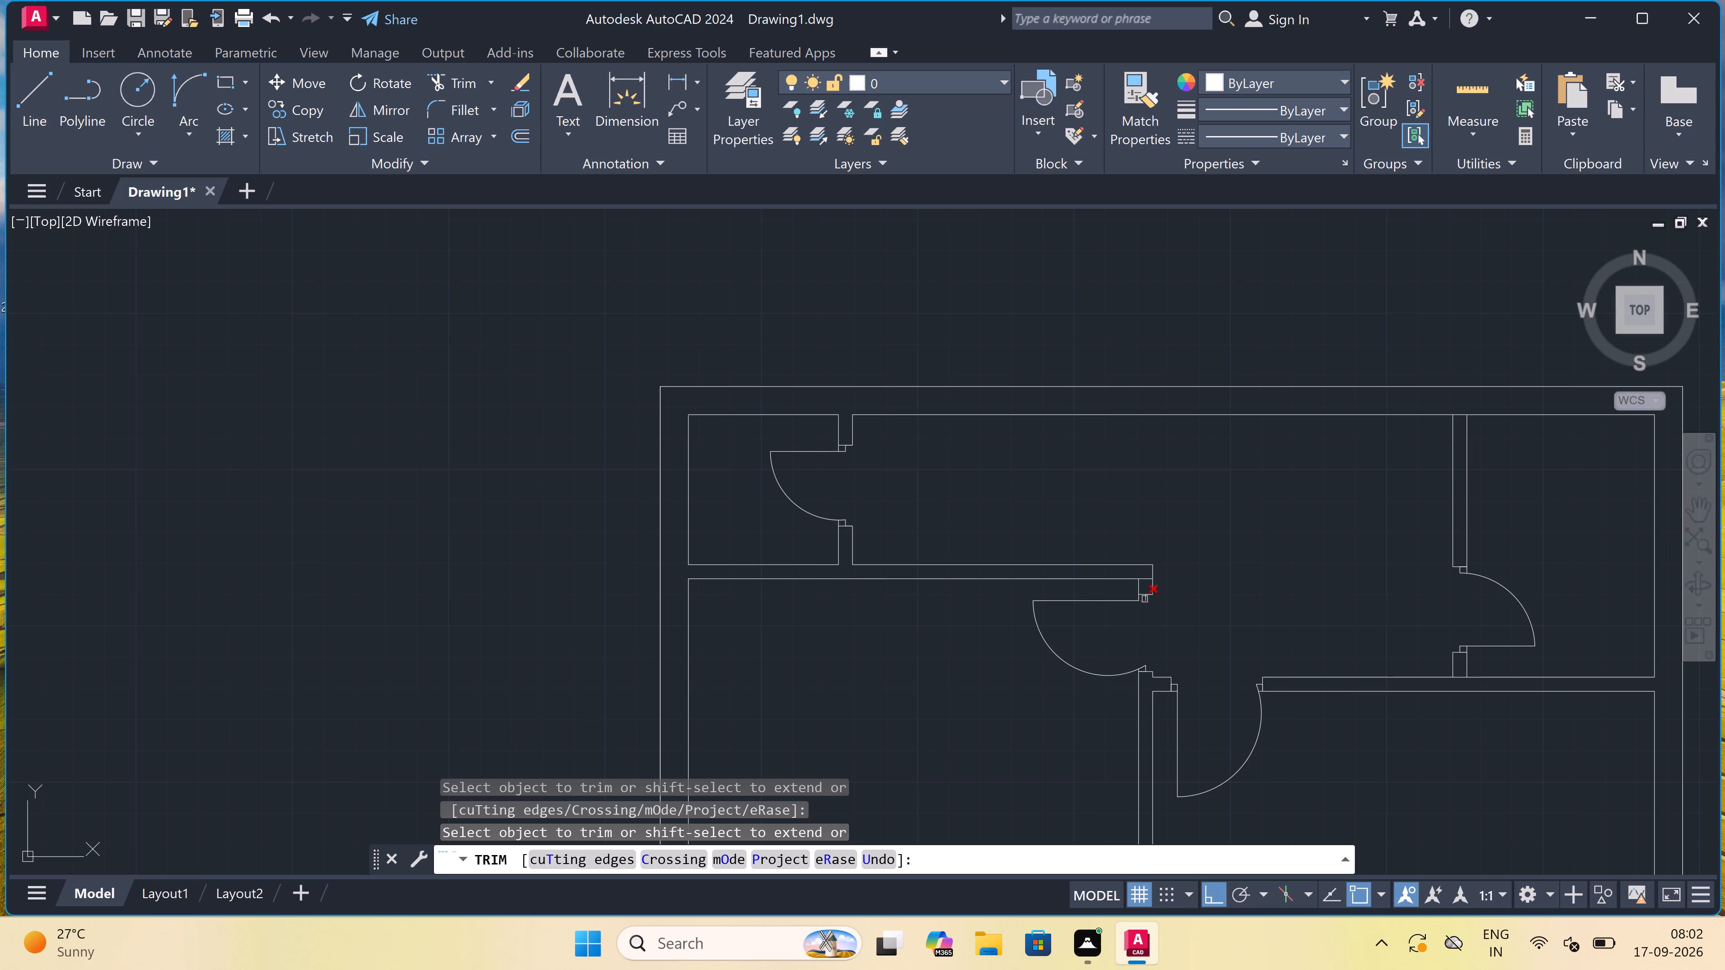
# Trim the short line crossing the wall corner above the door at the end of that partition.
pyautogui.scroll(2, 1150, 572)
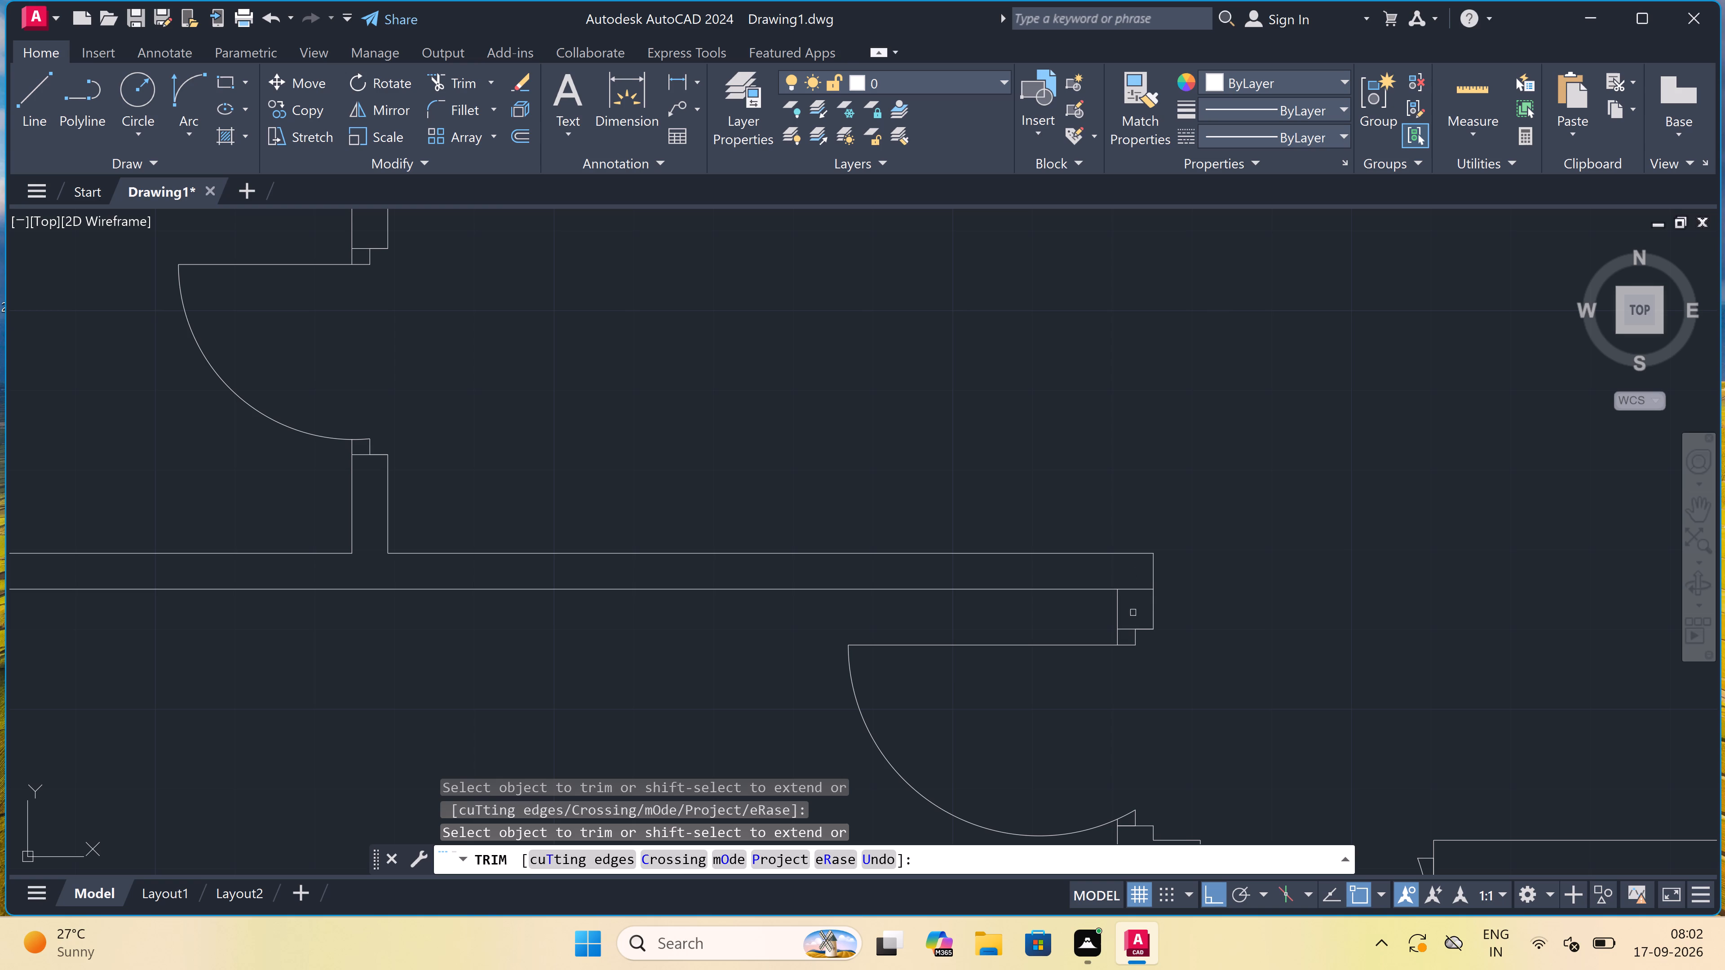
pyautogui.doubleClick(1132, 605)
pyautogui.click(1131, 578)
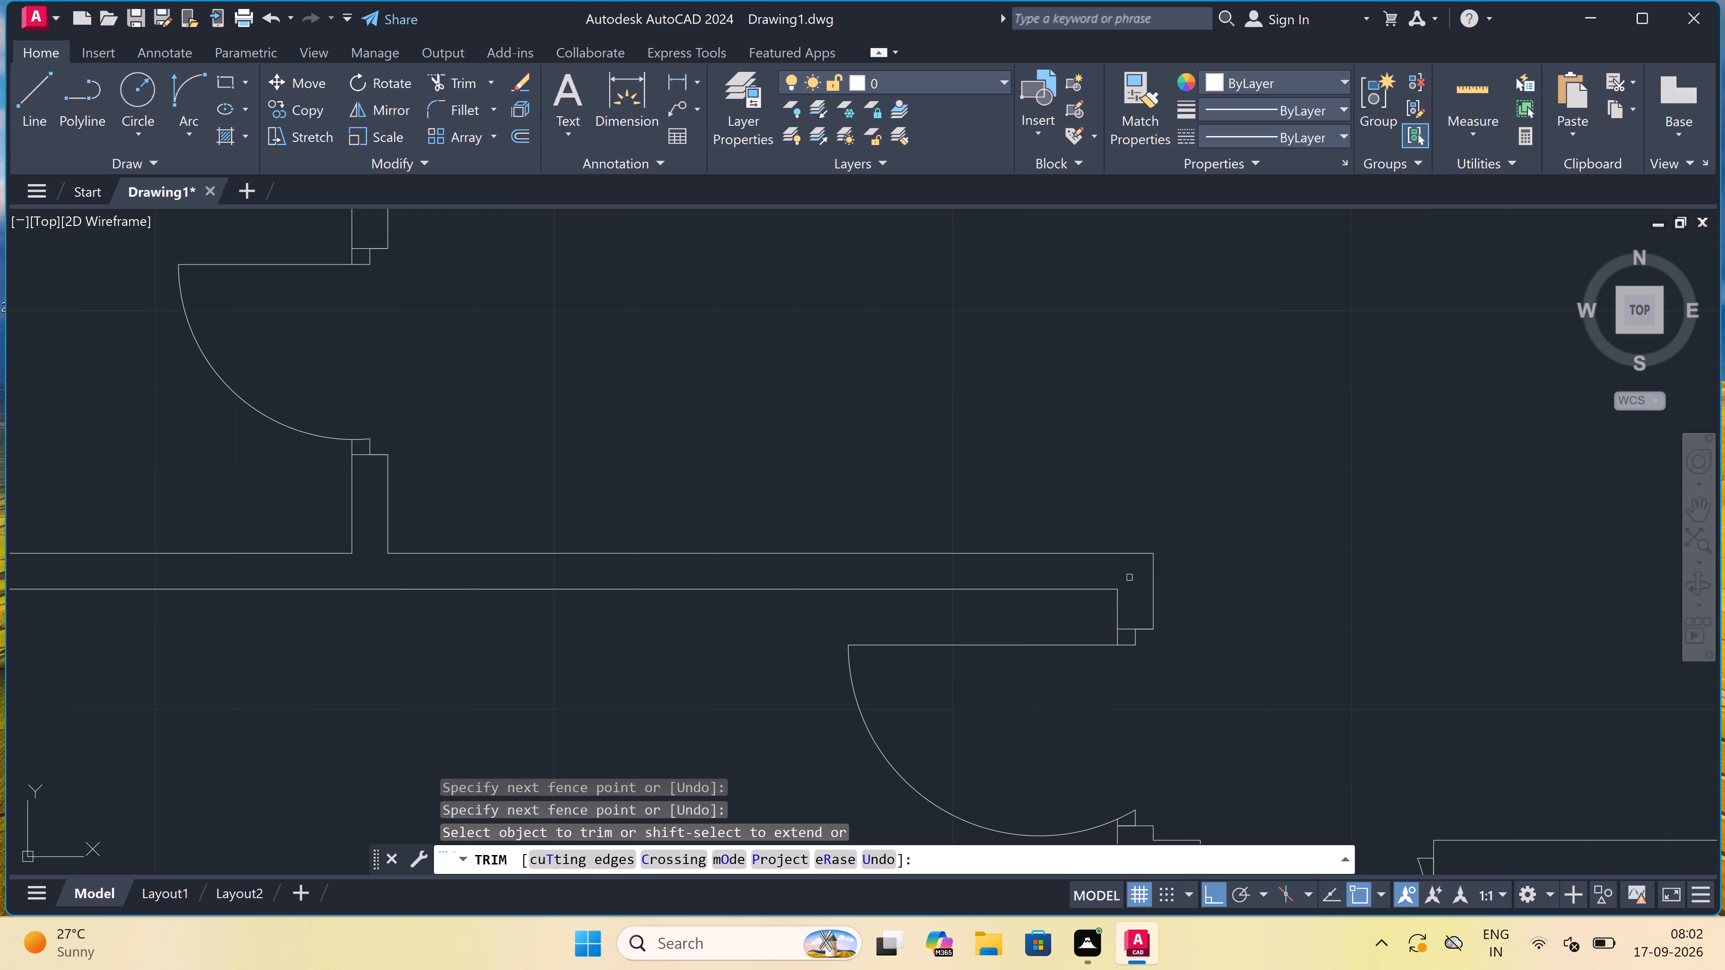
# Trim the inner top wall line between the two lines of the upper-right room's vertical partition.
pyautogui.scroll(-5, 1129, 578)
pyautogui.scroll(7, 1203, 537)
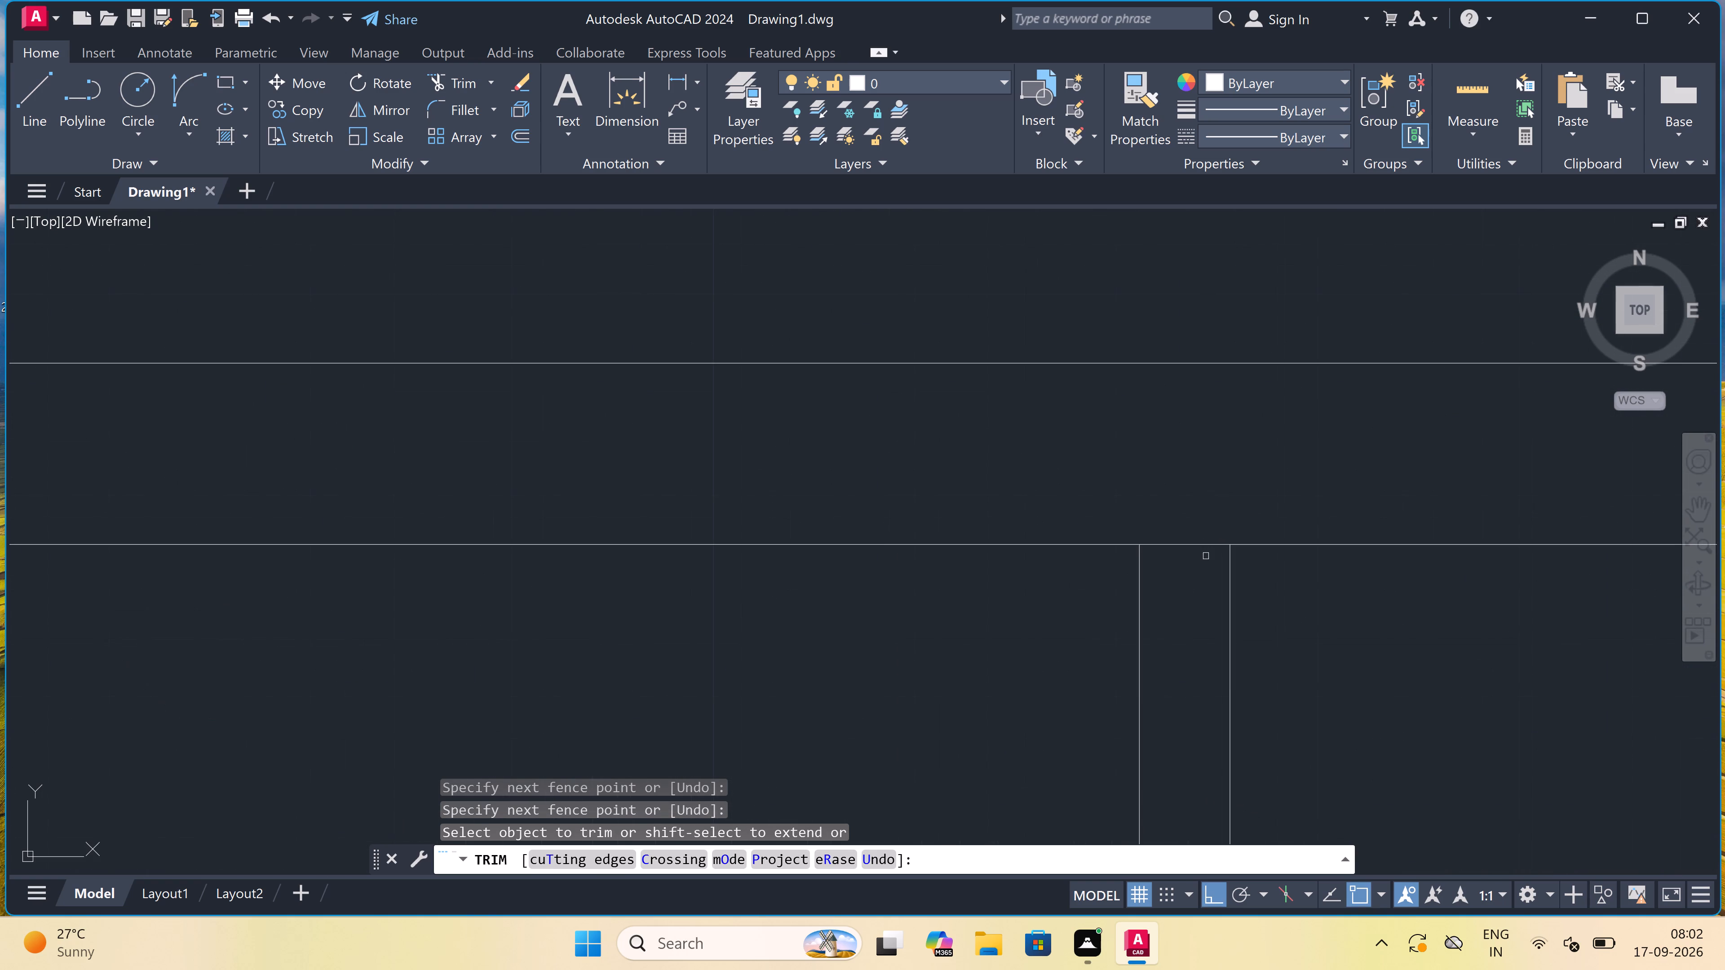
pyautogui.click(1204, 555)
pyautogui.click(1178, 519)
pyautogui.doubleClick(1181, 565)
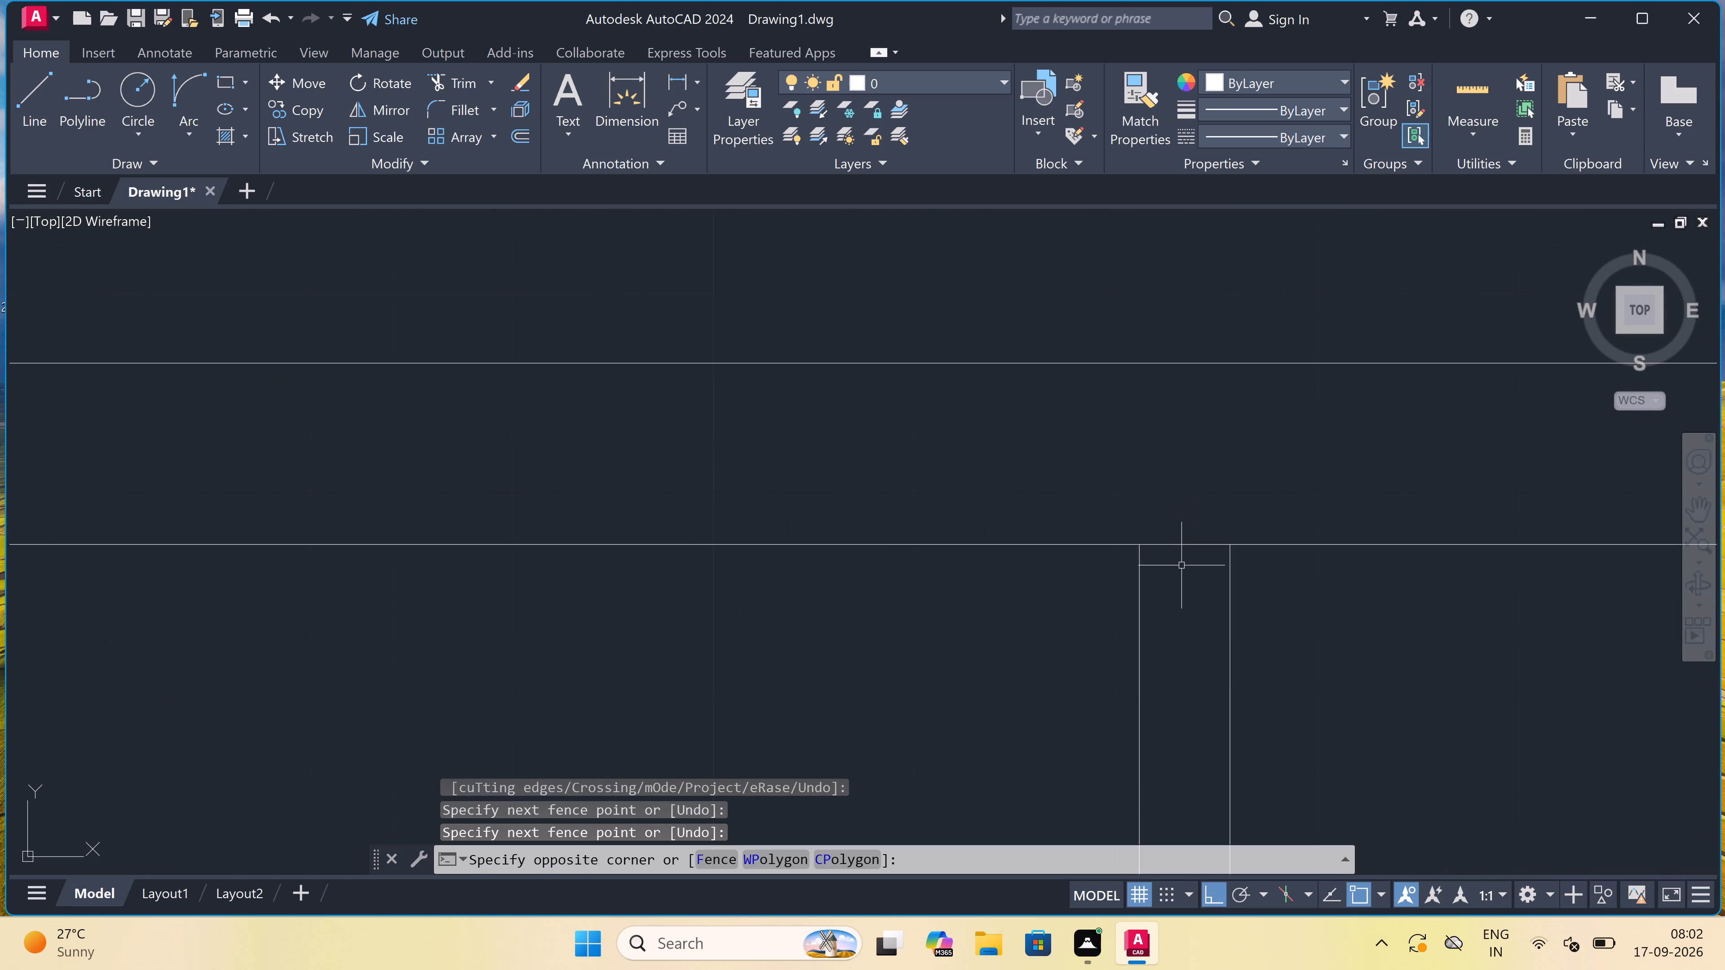
pyautogui.write('tr')
pyautogui.press('space')
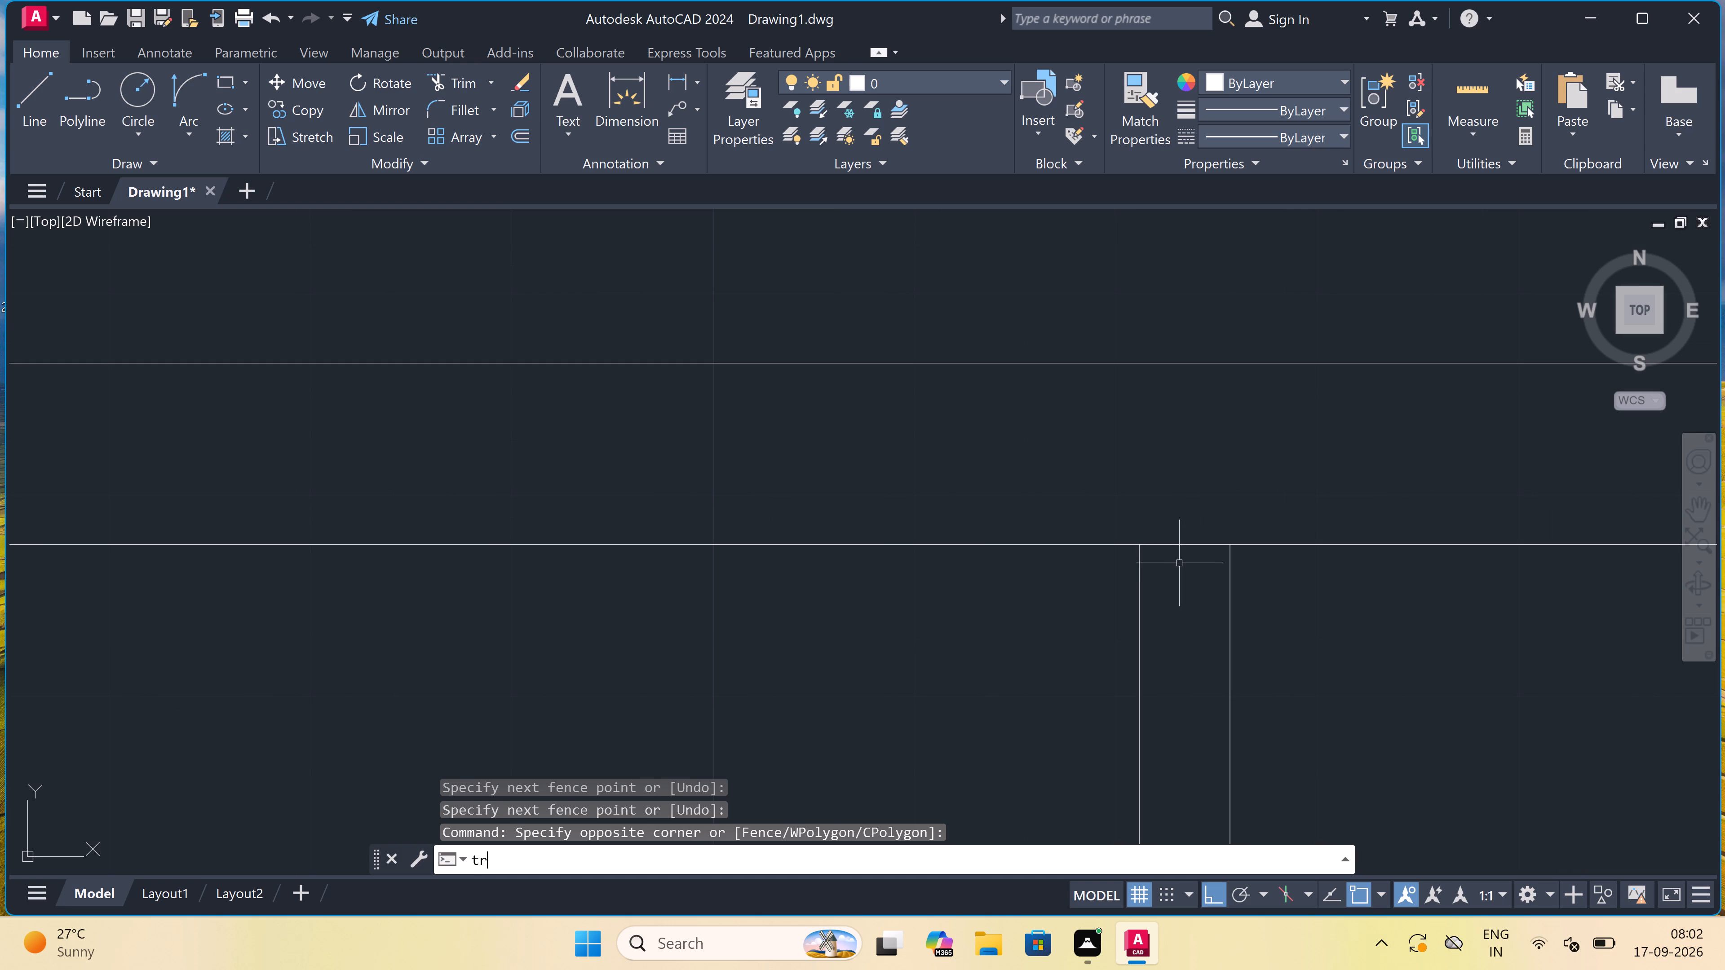
pyautogui.click(1178, 562)
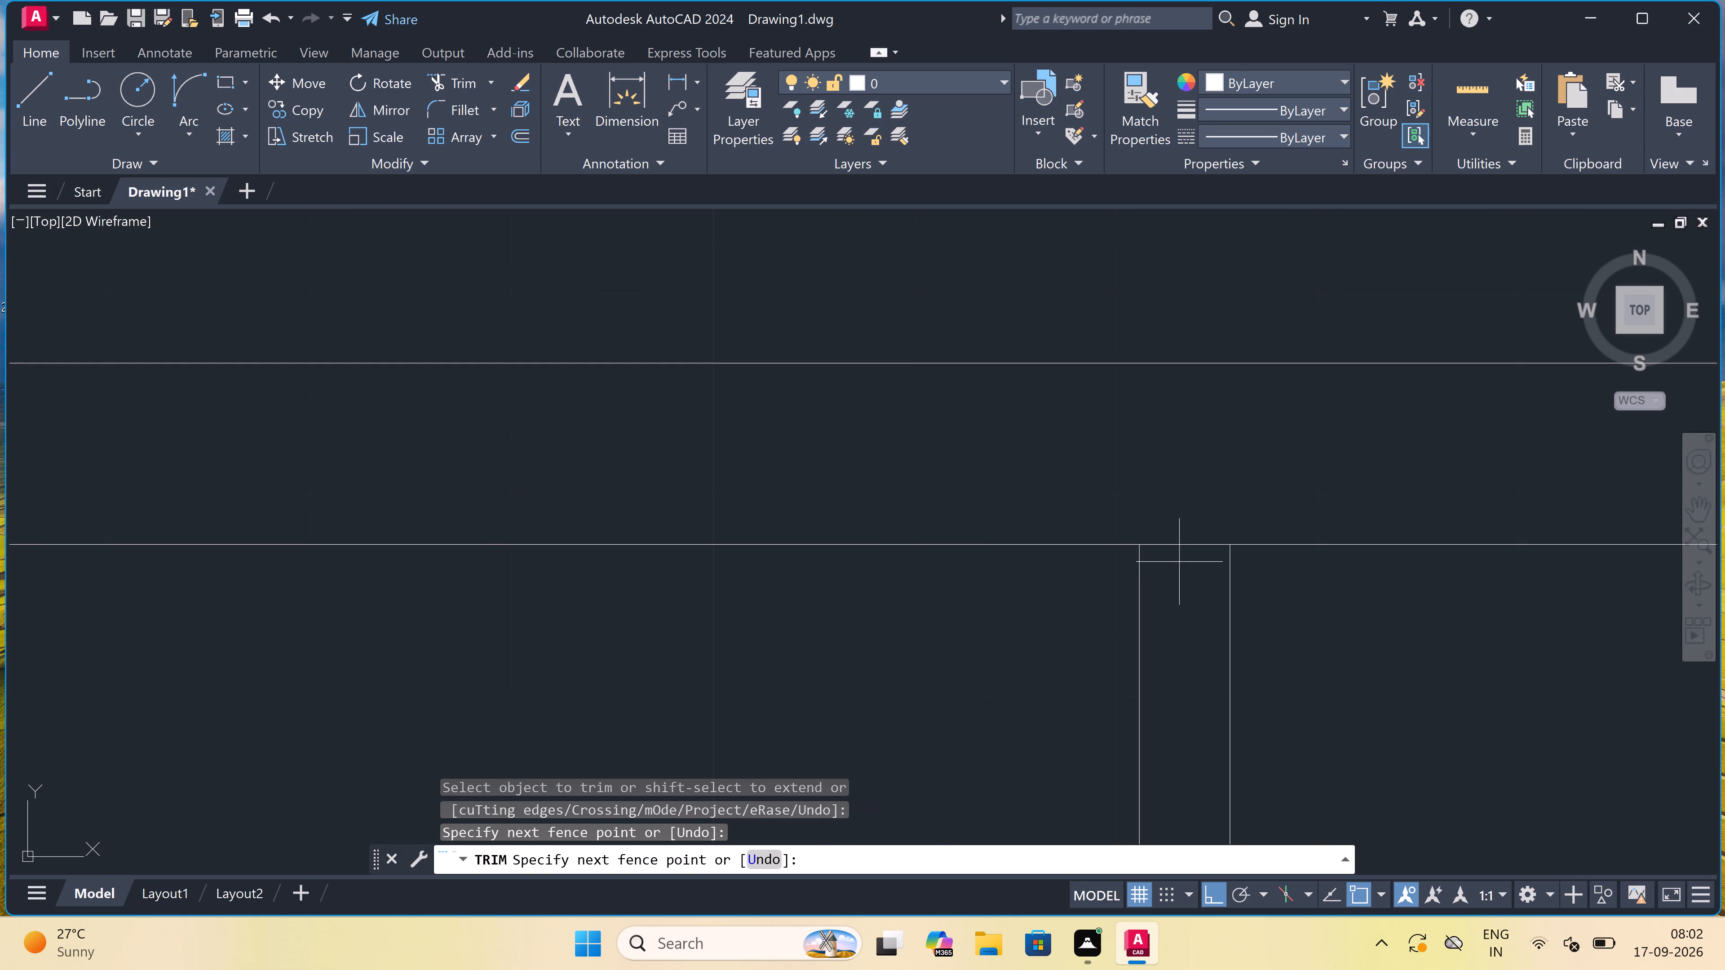
pyautogui.click(1171, 515)
pyautogui.scroll(-6, 1171, 514)
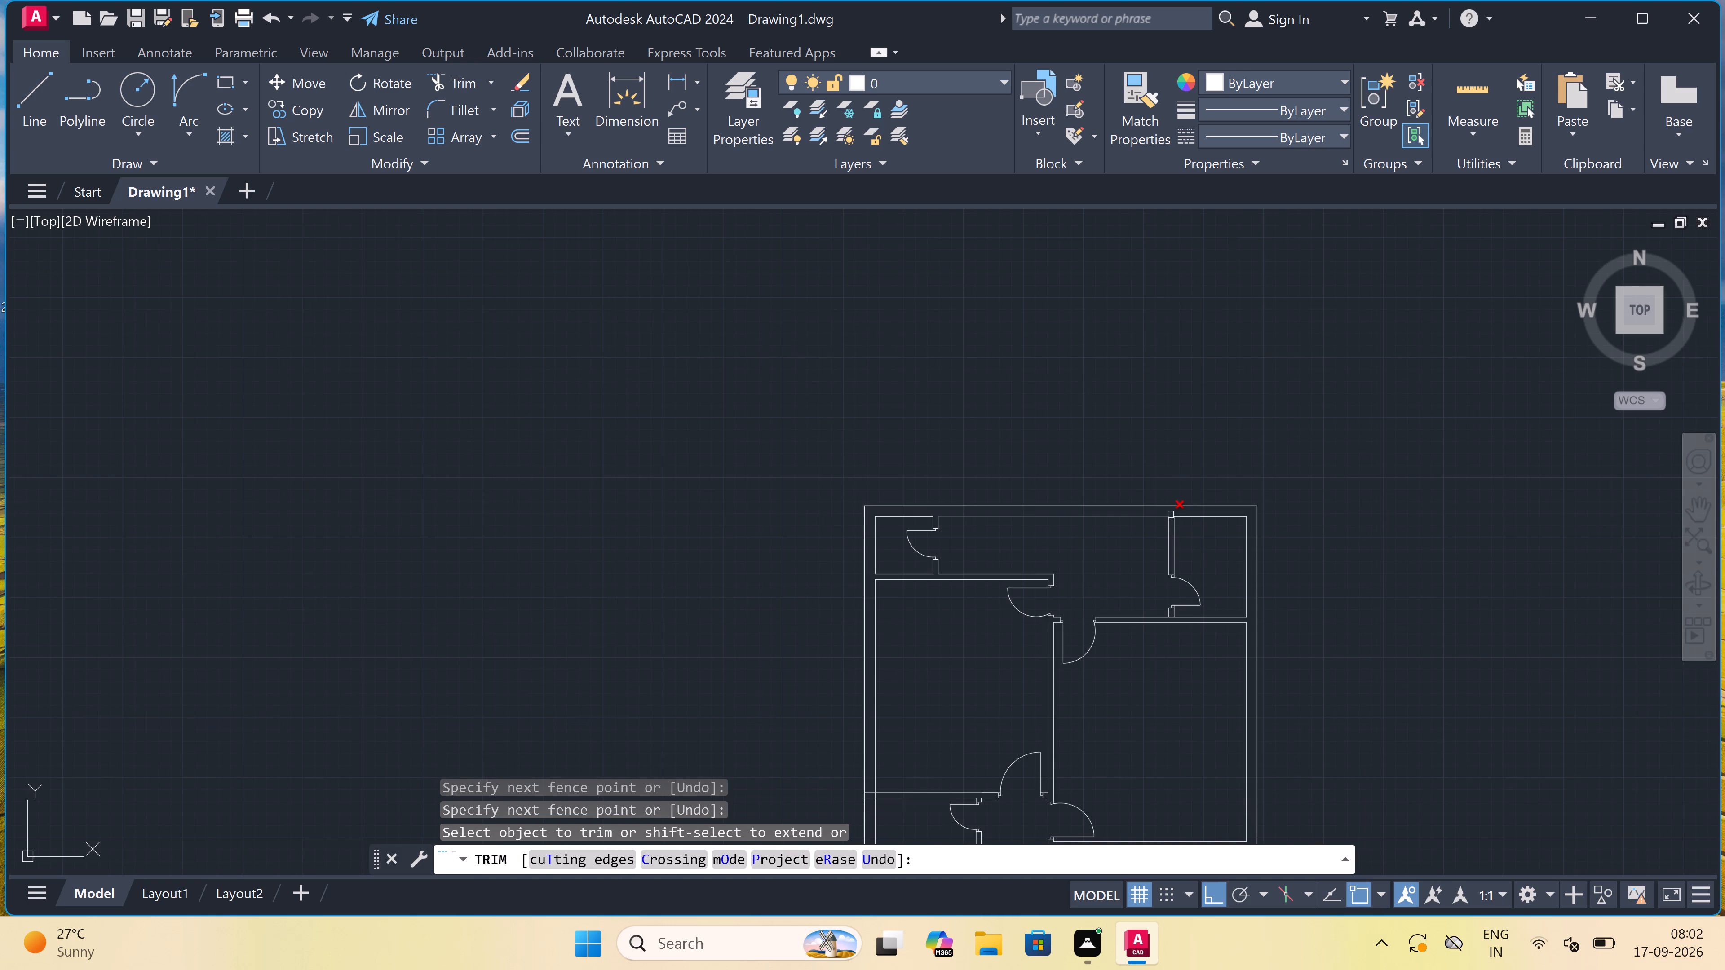
pyautogui.scroll(3, 1171, 621)
# Trim the horizontal wall line between the two lines of the short wall stub below the upper-right room's door.
pyautogui.scroll(4, 1171, 622)
pyautogui.click(1143, 603)
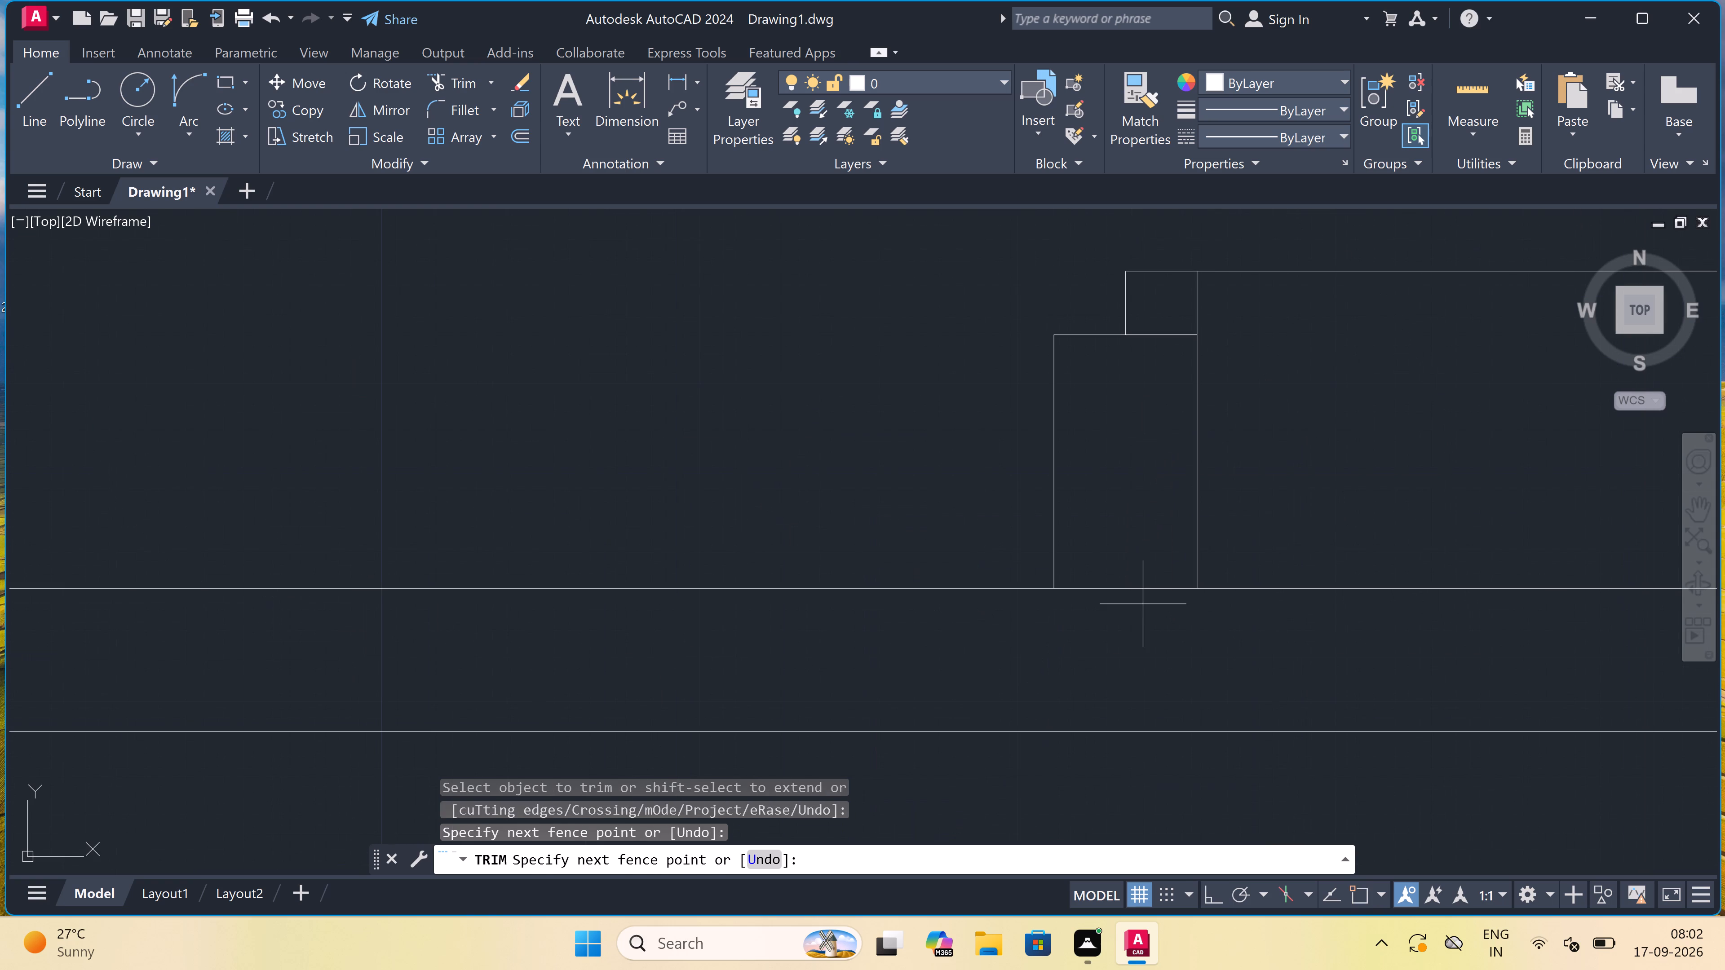
pyautogui.click(1133, 538)
# Trim the middle-left partition's two lines inside the left exterior wall, plus the inner wall line between them.
pyautogui.scroll(-8, 1133, 538)
pyautogui.scroll(-2, 1093, 533)
pyautogui.scroll(4, 1115, 623)
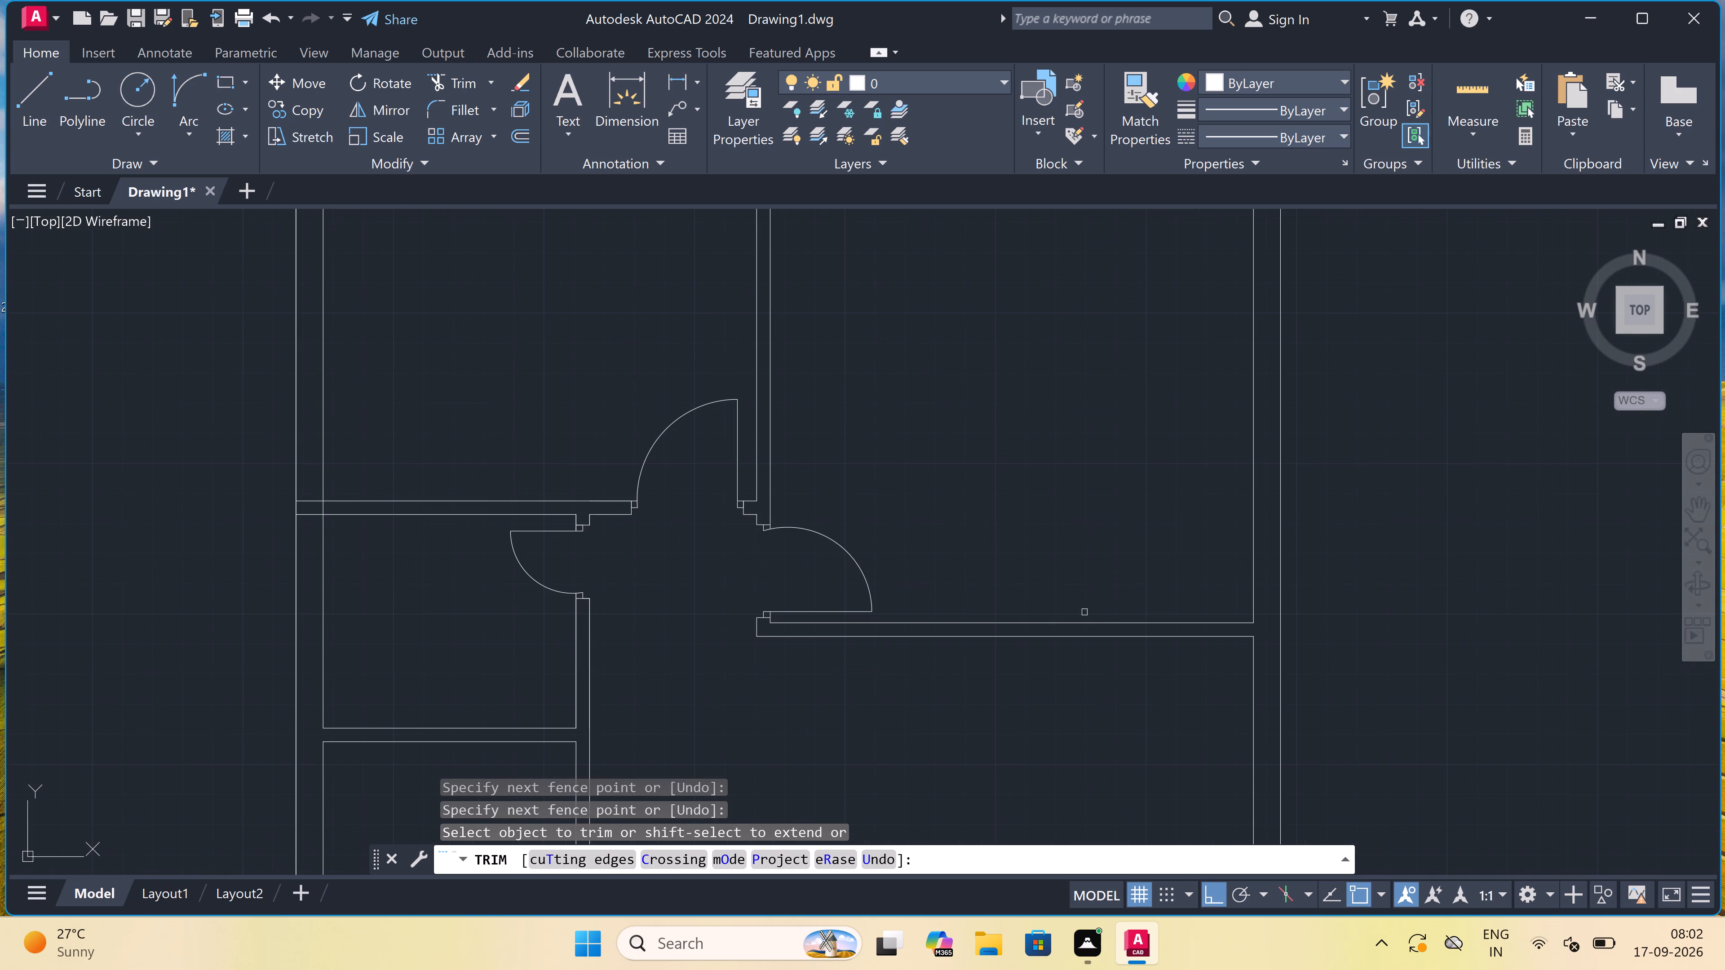
pyautogui.scroll(-2, 960, 538)
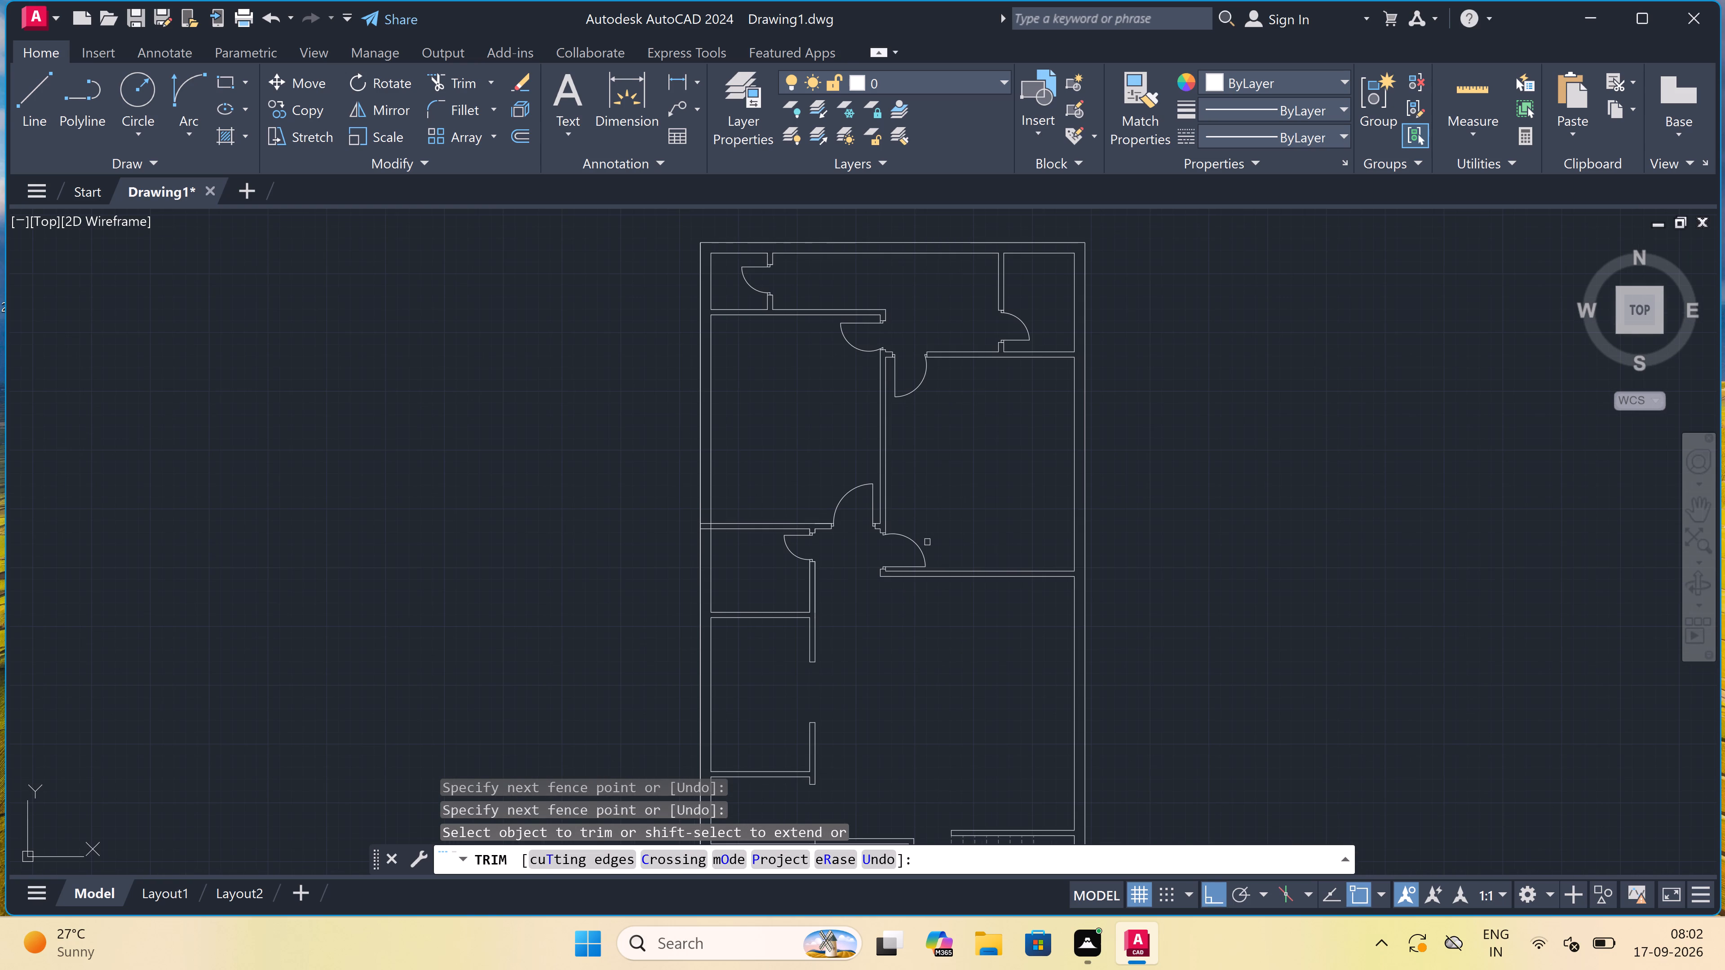
pyautogui.scroll(-3, 888, 546)
pyautogui.scroll(1, 814, 556)
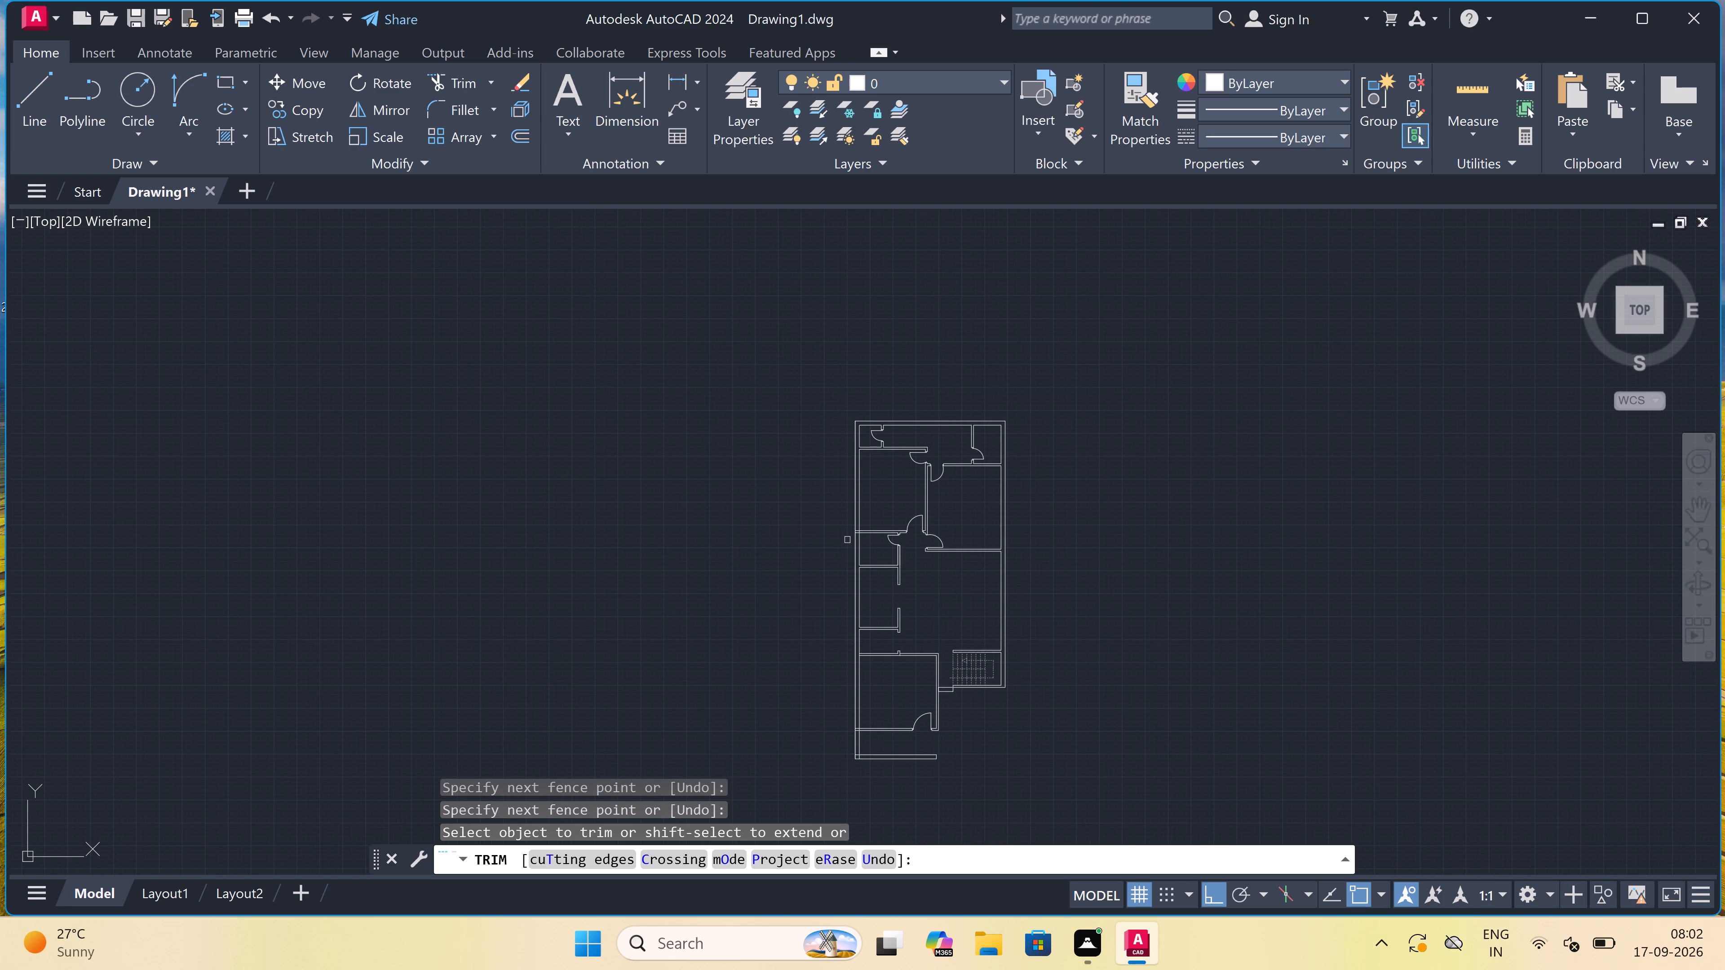
pyautogui.scroll(4, 848, 522)
pyautogui.scroll(1, 900, 567)
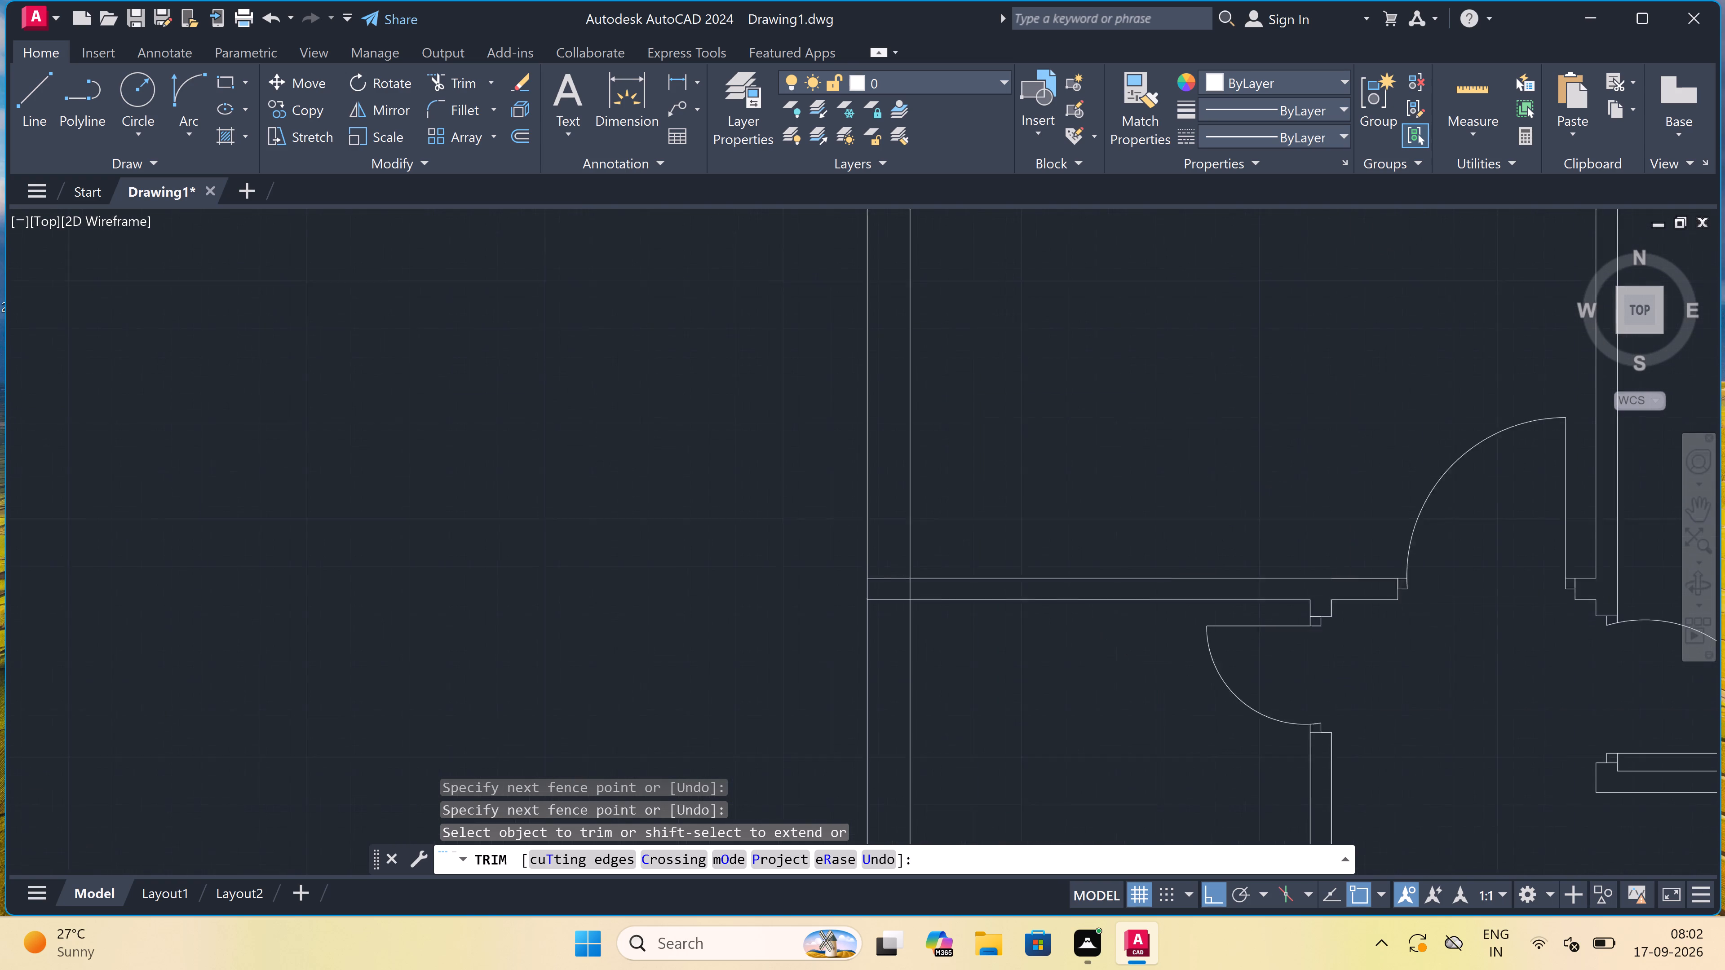
pyautogui.scroll(2, 900, 567)
pyautogui.click(900, 560)
pyautogui.click(885, 660)
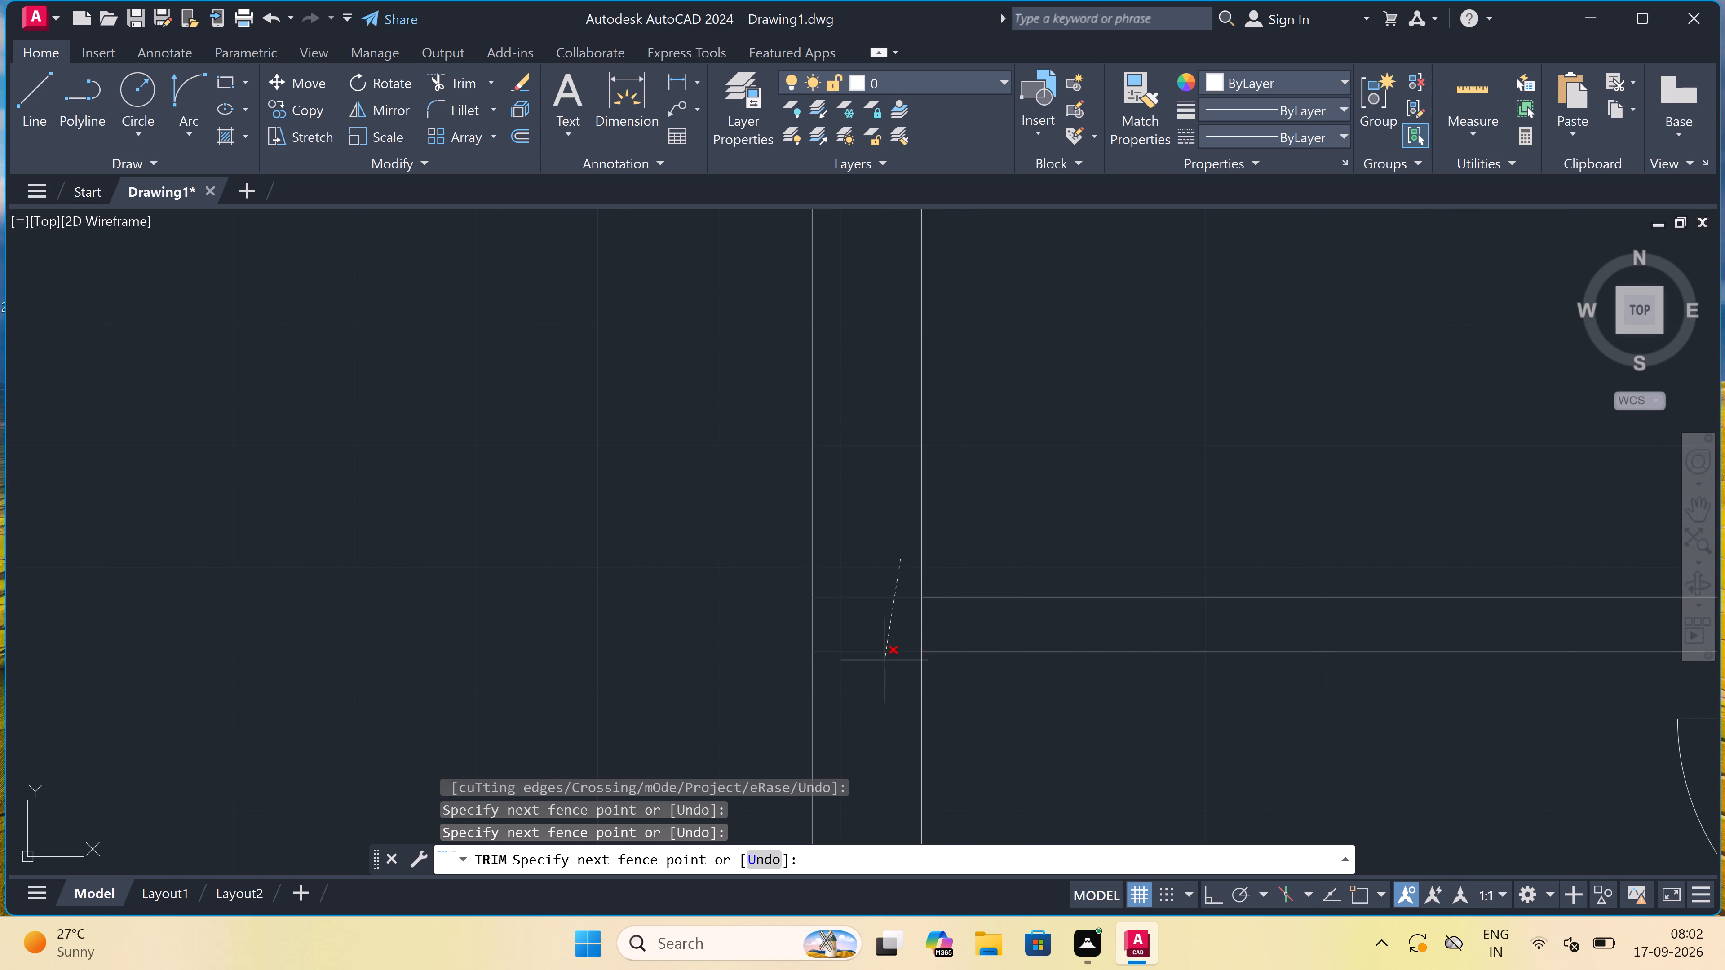
pyautogui.doubleClick(936, 632)
pyautogui.doubleClick(892, 626)
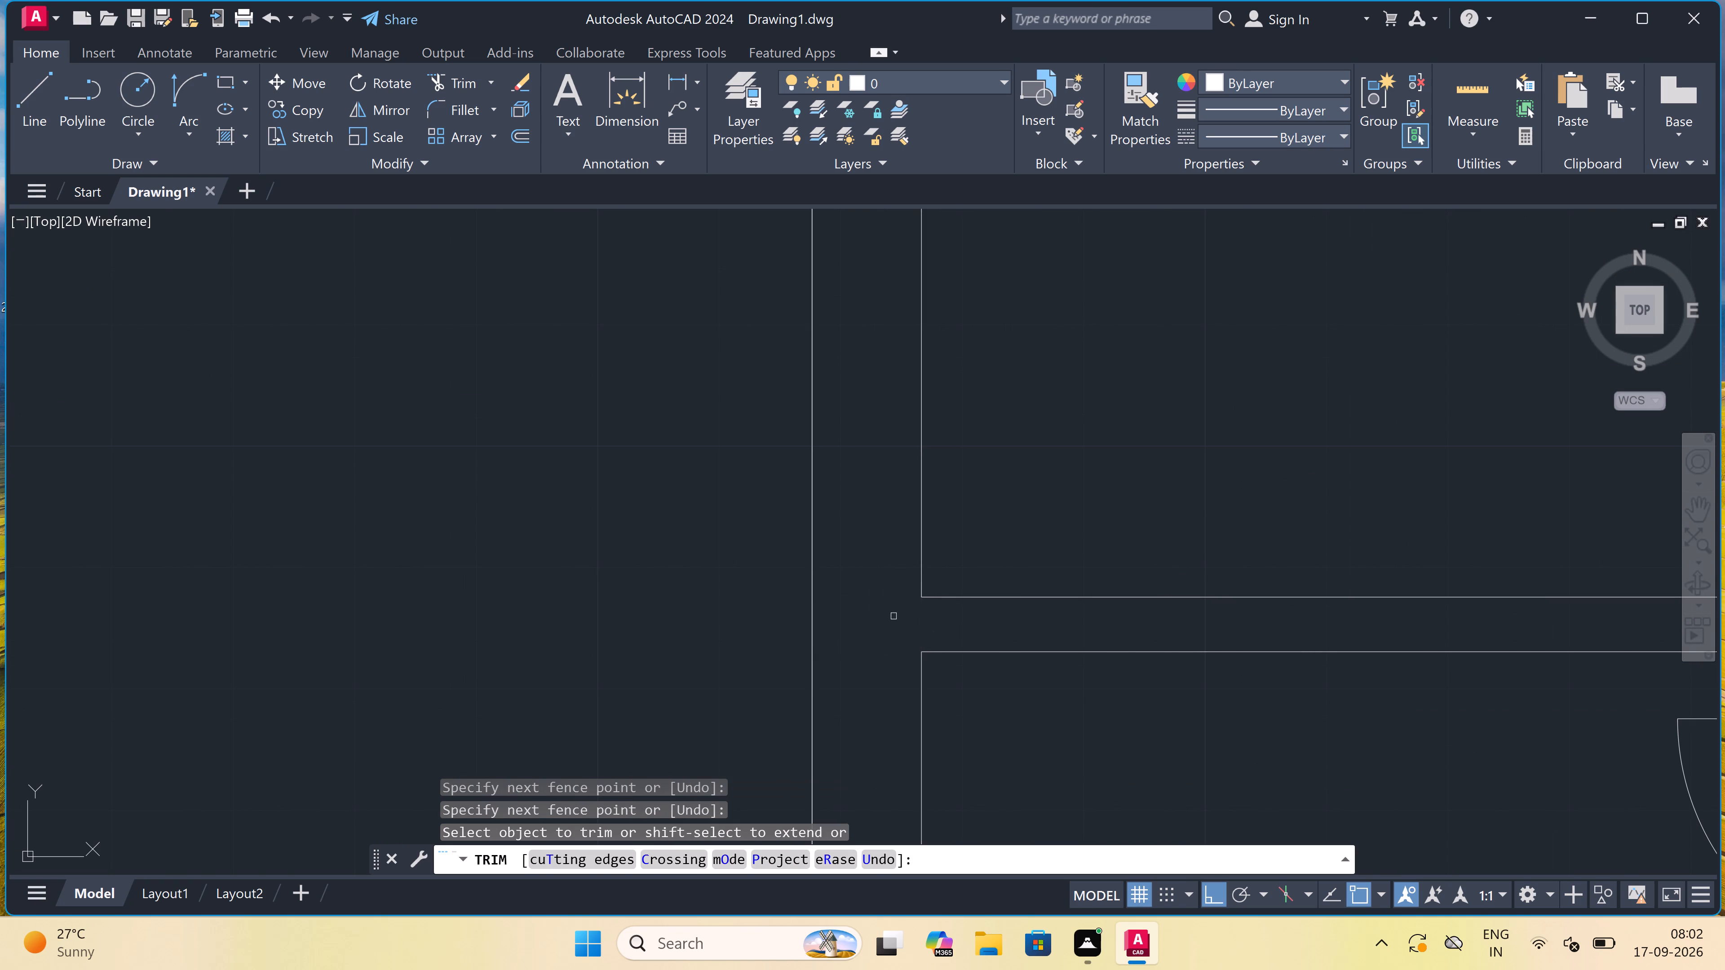
# Trim the lowest partition's two lines and the inner bottom wall line where they cross the left exterior wall.
pyautogui.scroll(-14, 893, 616)
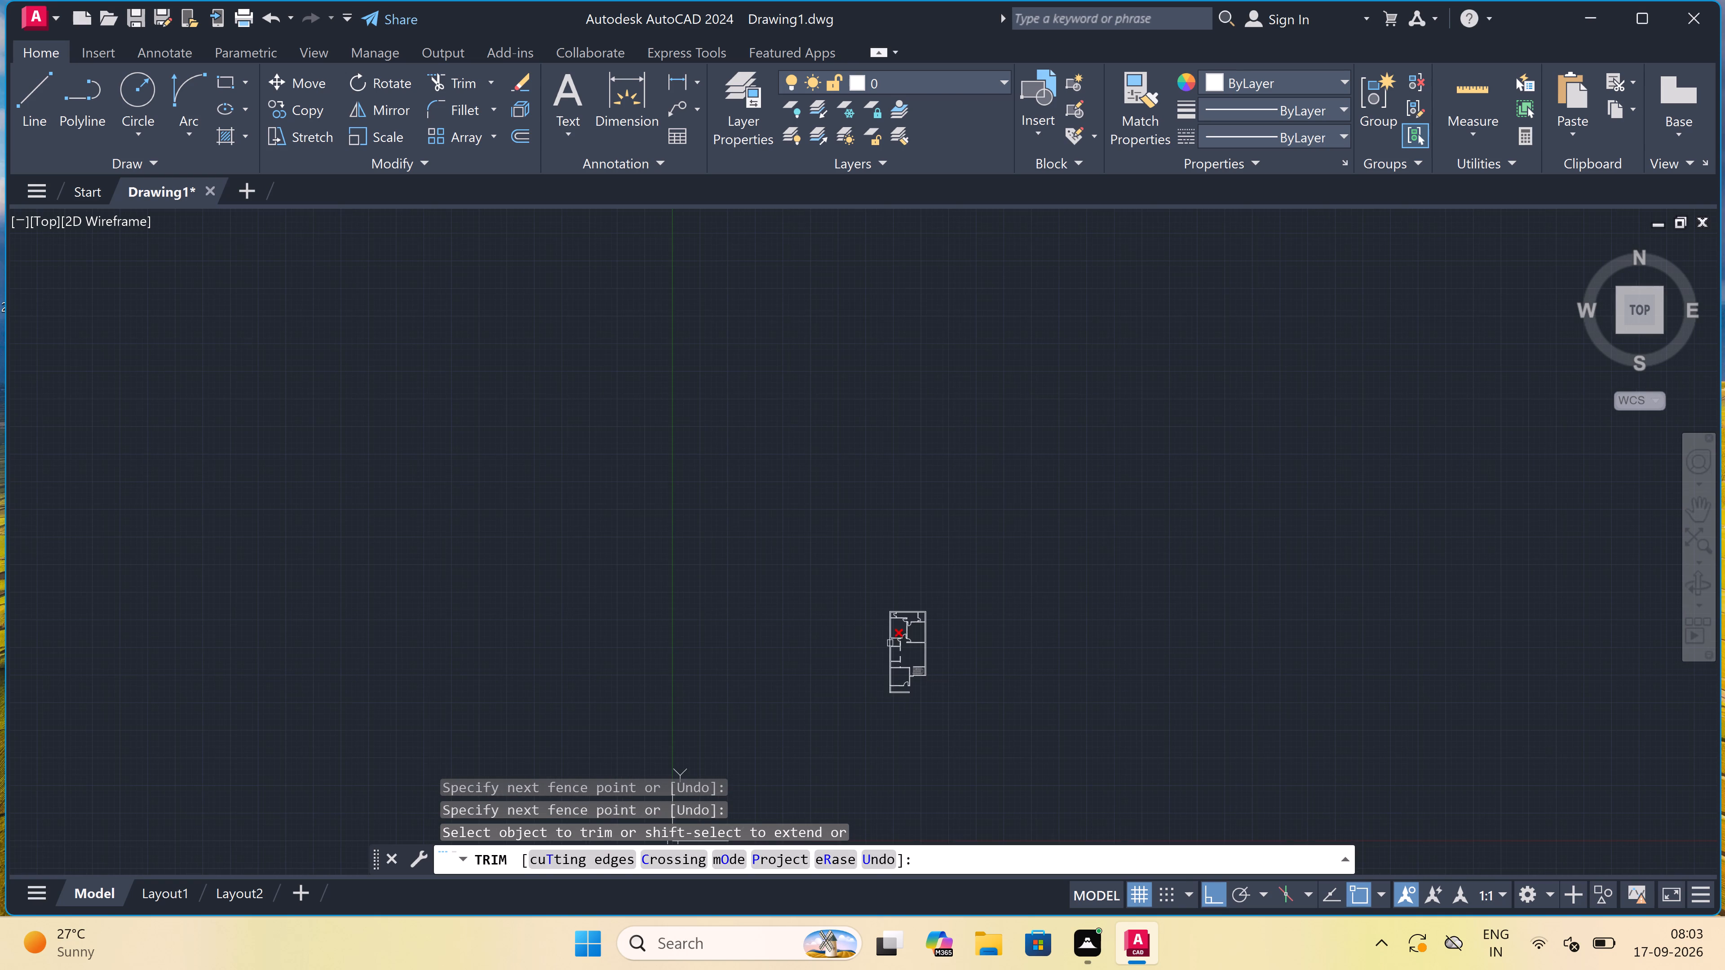
pyautogui.scroll(4, 876, 678)
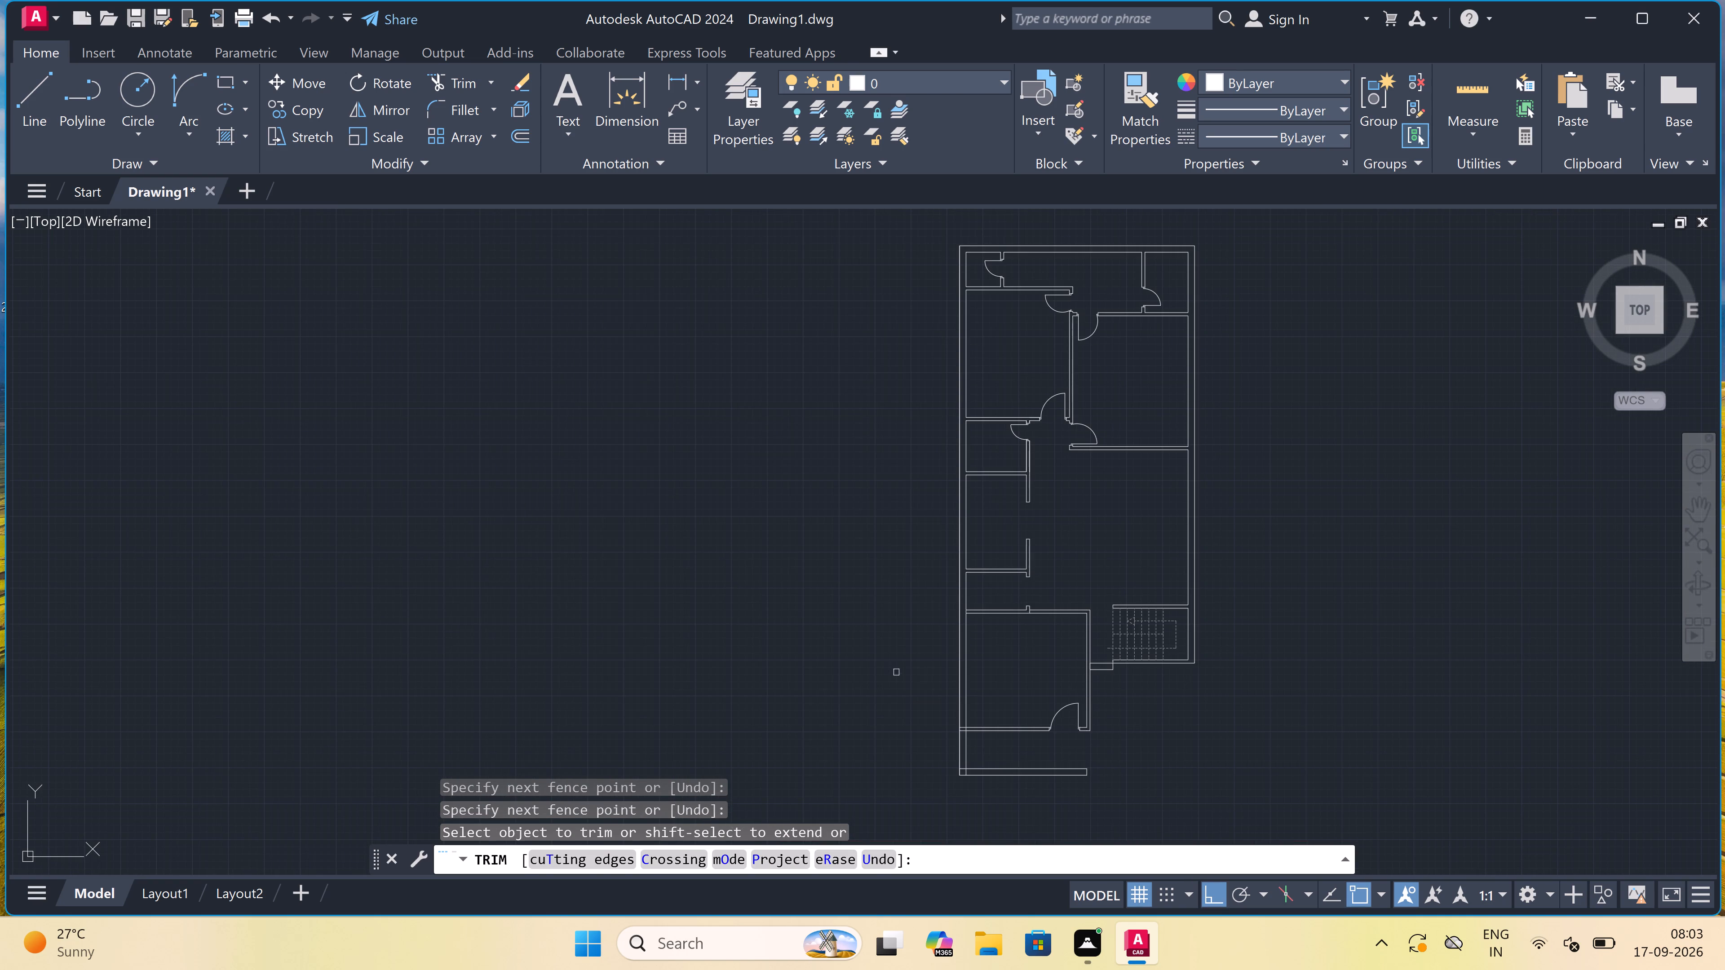
pyautogui.scroll(4, 958, 744)
pyautogui.scroll(-5, 964, 741)
pyautogui.scroll(4, 966, 758)
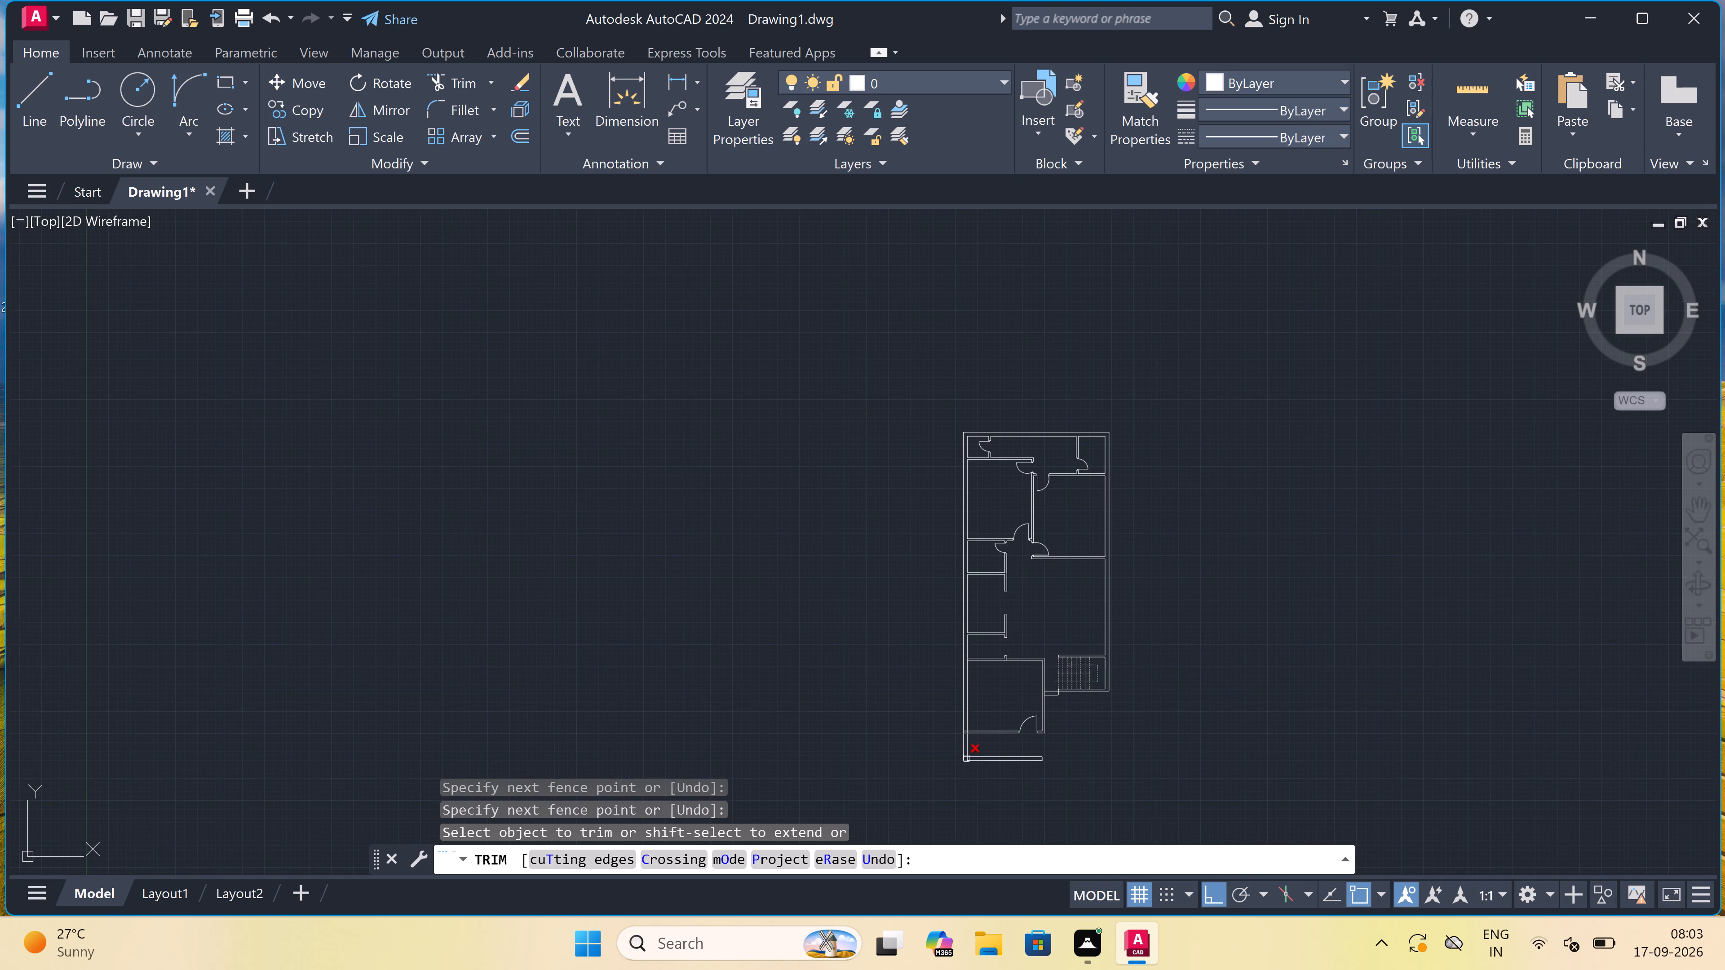
pyautogui.scroll(2, 964, 746)
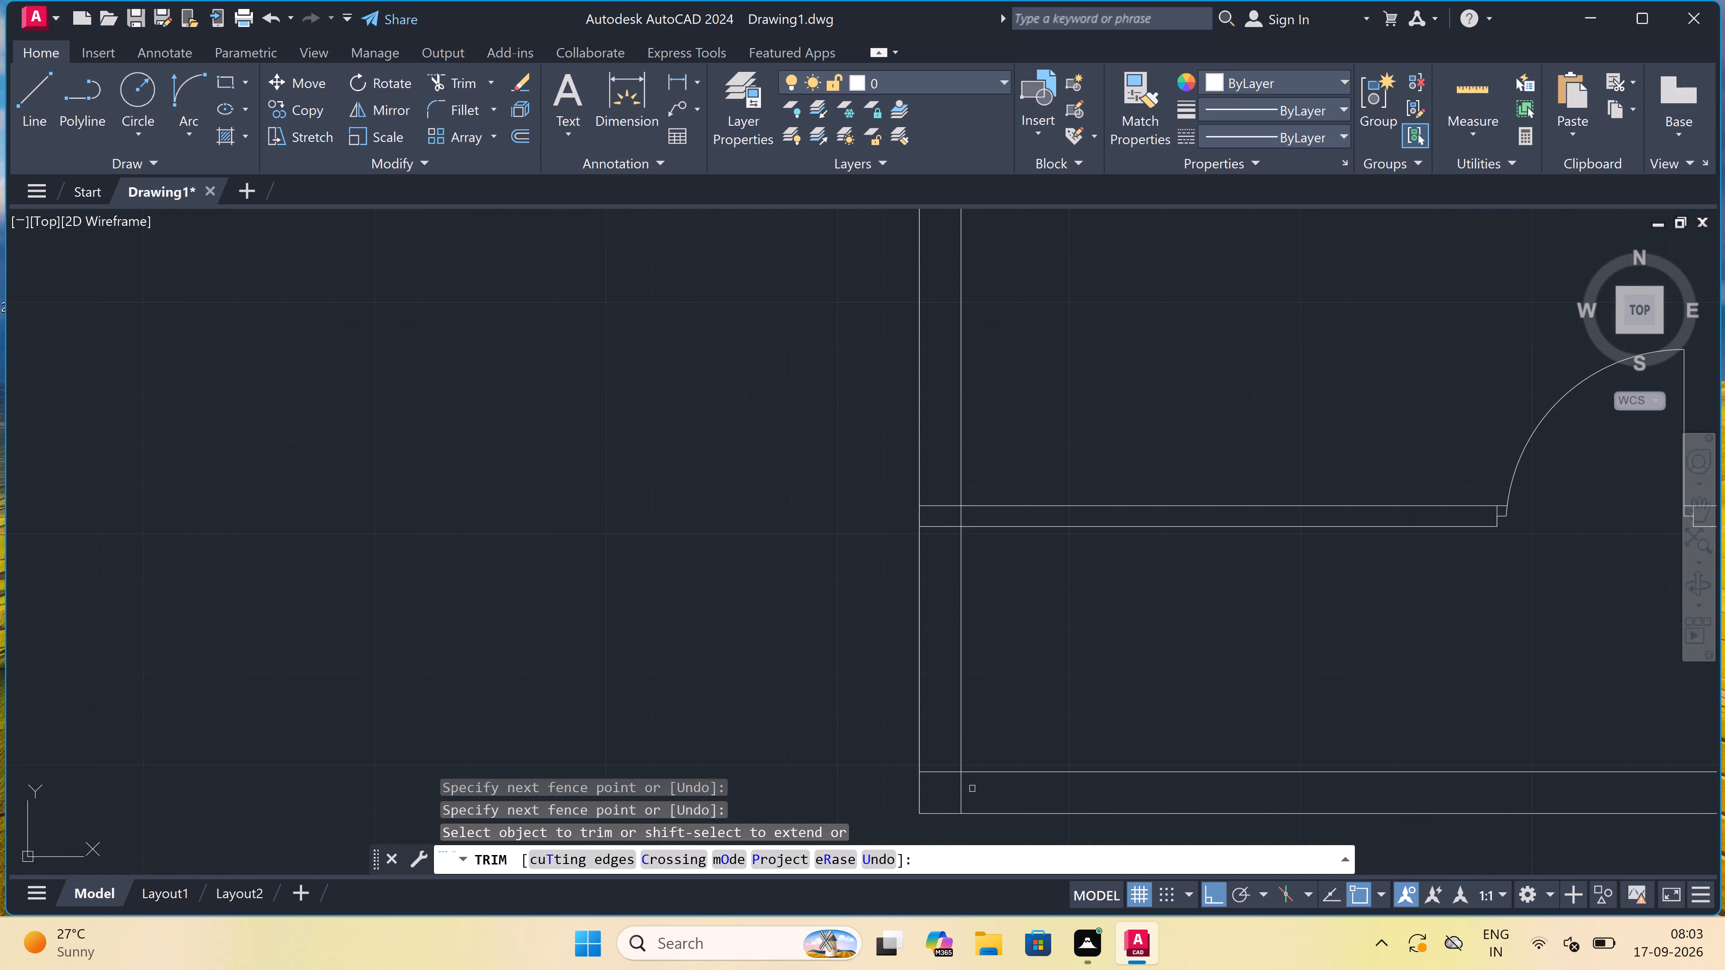
pyautogui.doubleClick(973, 789)
pyautogui.click(938, 785)
pyautogui.click(944, 496)
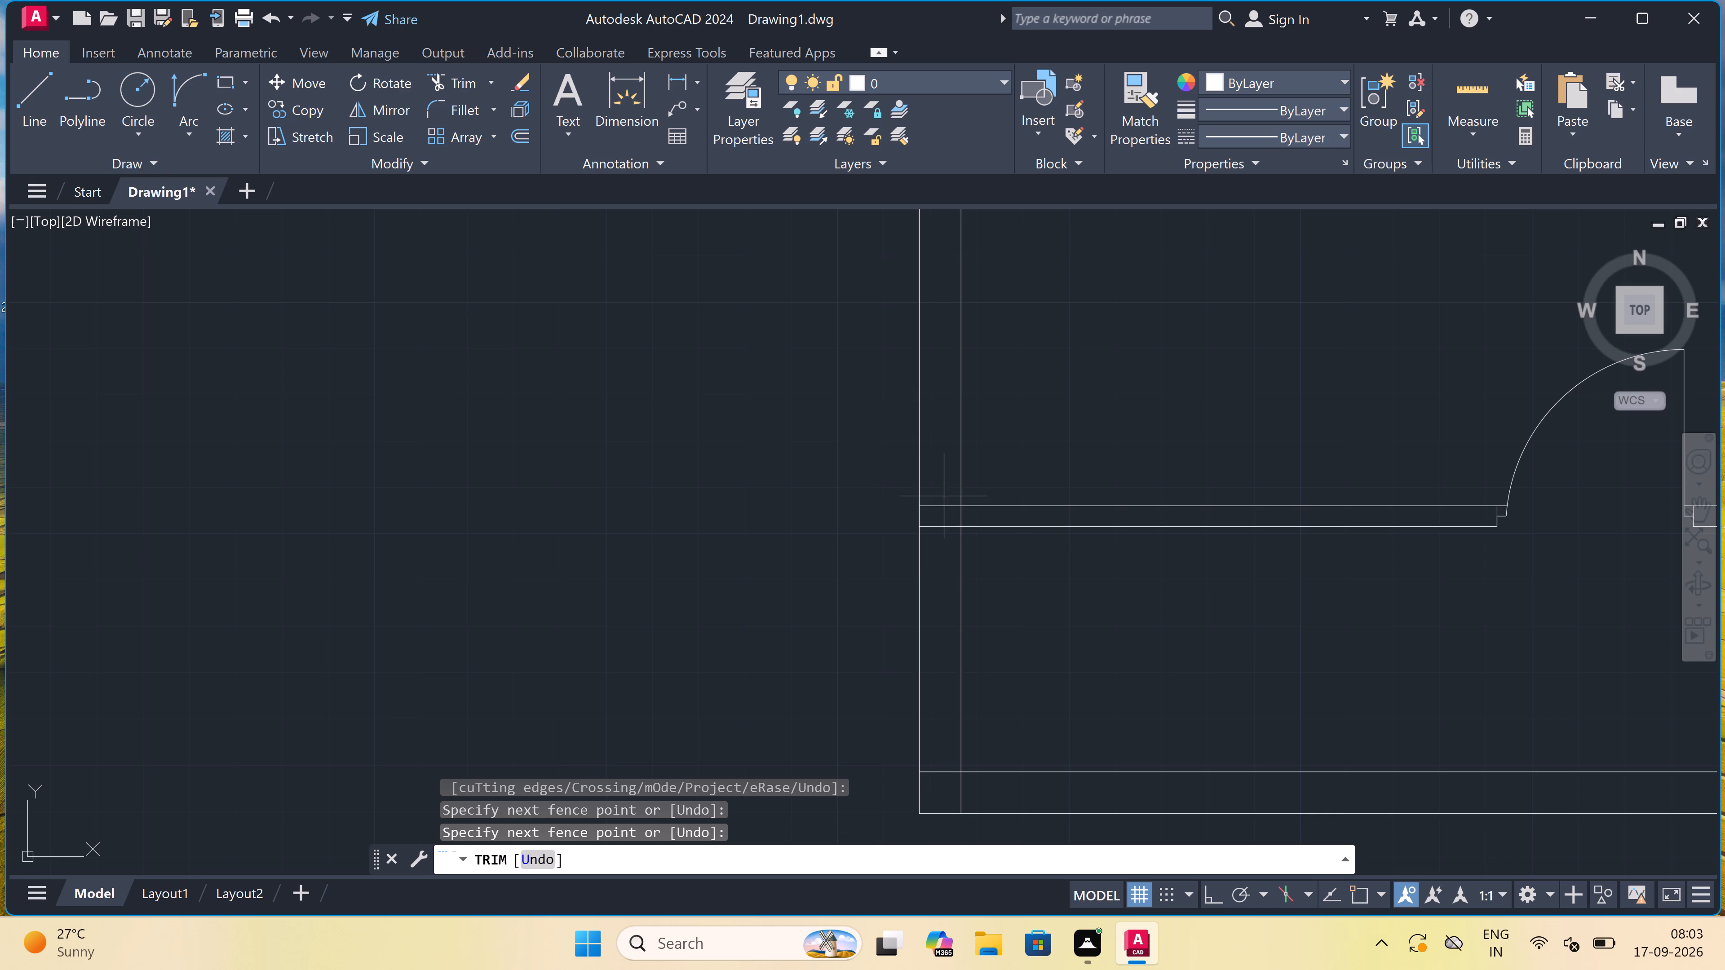
pyautogui.click(945, 769)
pyautogui.click(949, 785)
pyautogui.moveTo(938, 741); pyautogui.dragTo(942, 750)
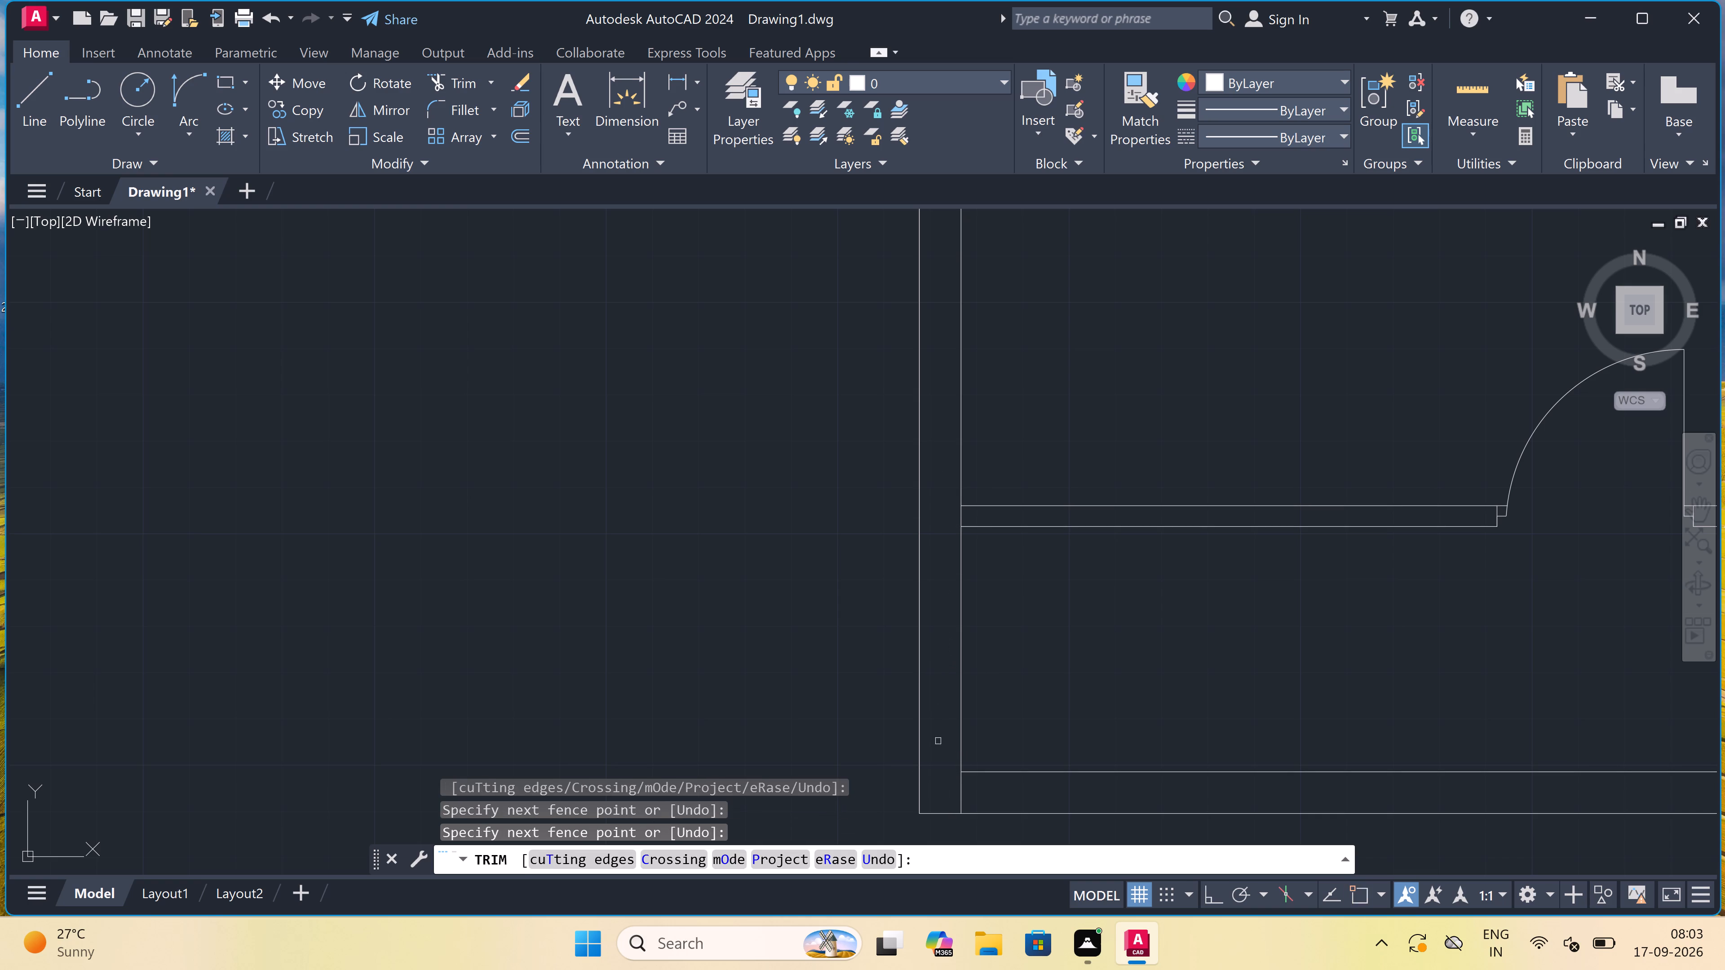
# Trim the overrunning vertical inner wall line at the plan's bottom-left corner.
pyautogui.click(950, 806)
pyautogui.click(997, 791)
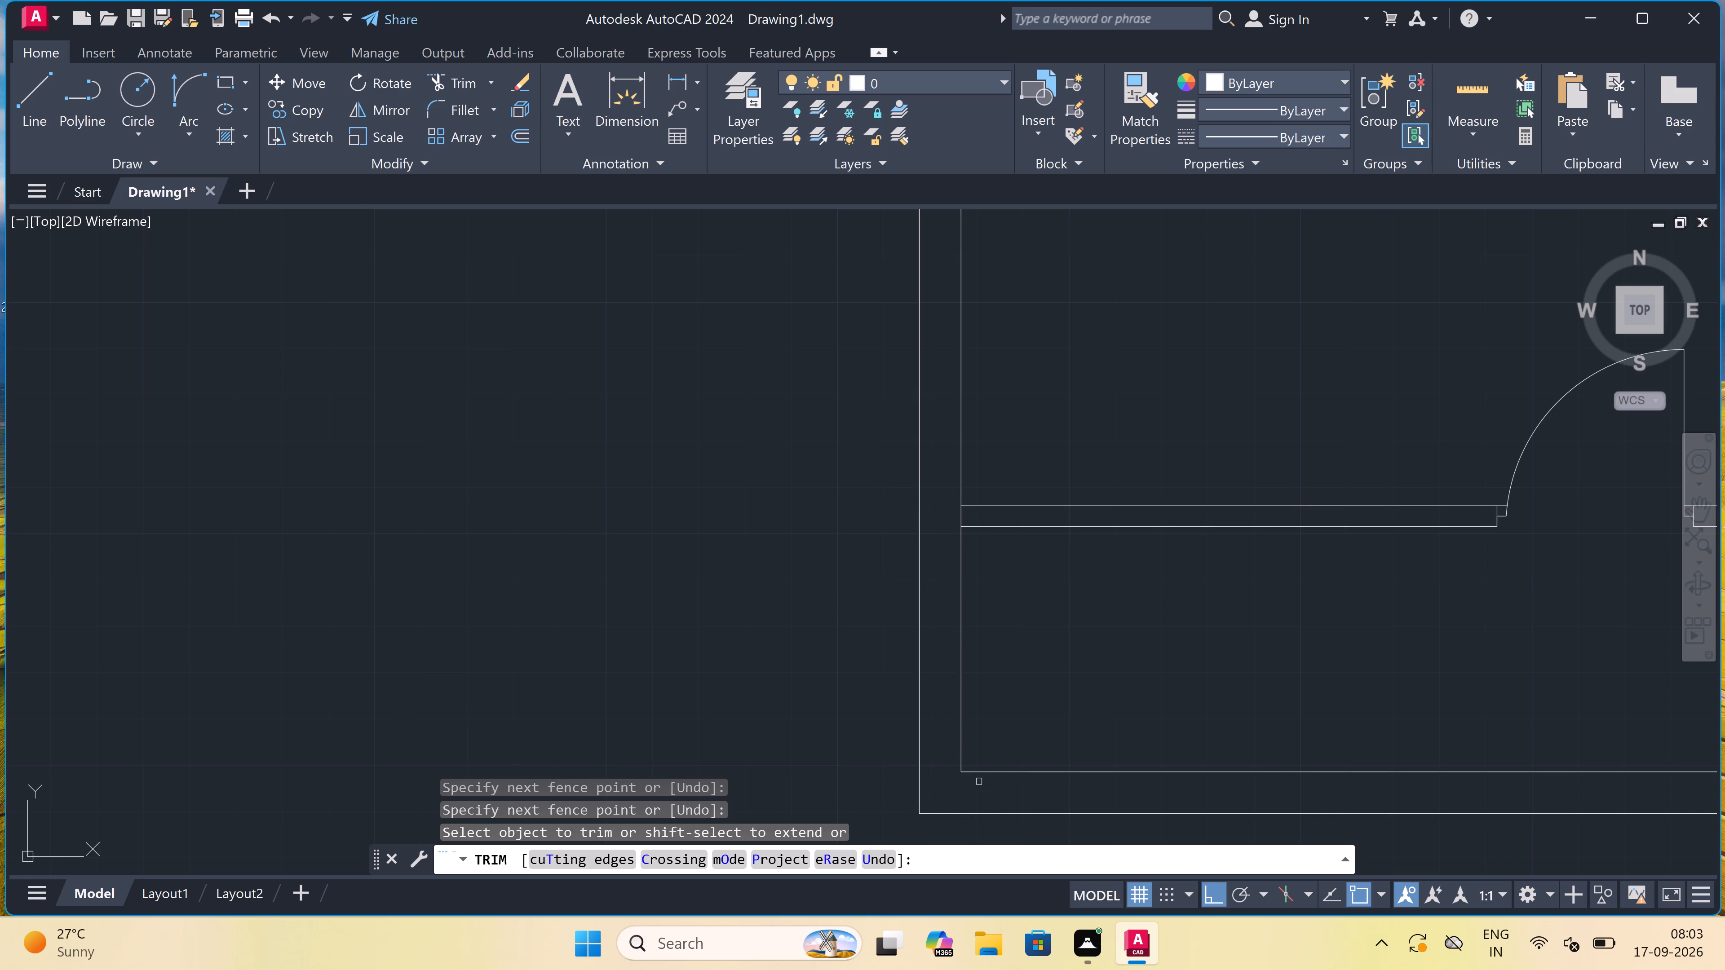
# Trim the left exterior wall's inner line between the lowest partition's two lines and end the Trim command.
pyautogui.scroll(3, 932, 486)
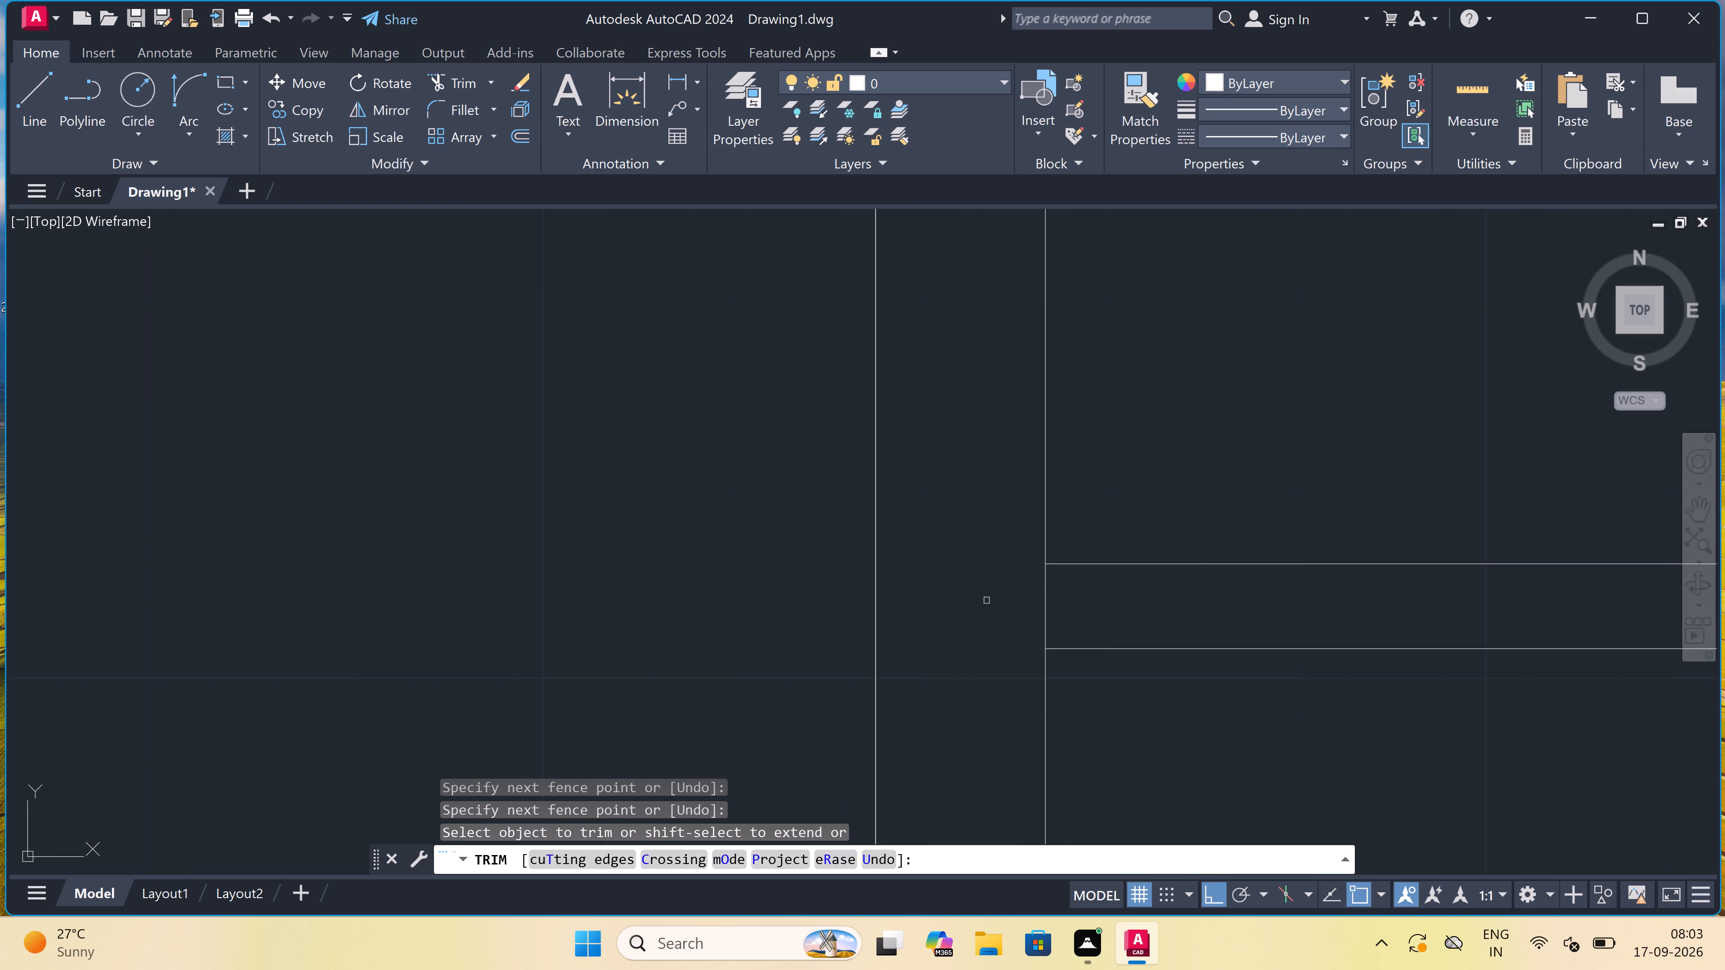
pyautogui.click(998, 615)
pyautogui.click(1110, 605)
pyautogui.press('Escape')
# Draw a 2' window in the upper-left room's left exterior wall, with a centre line and end lines across the wall.
pyautogui.scroll(-8, 1116, 606)
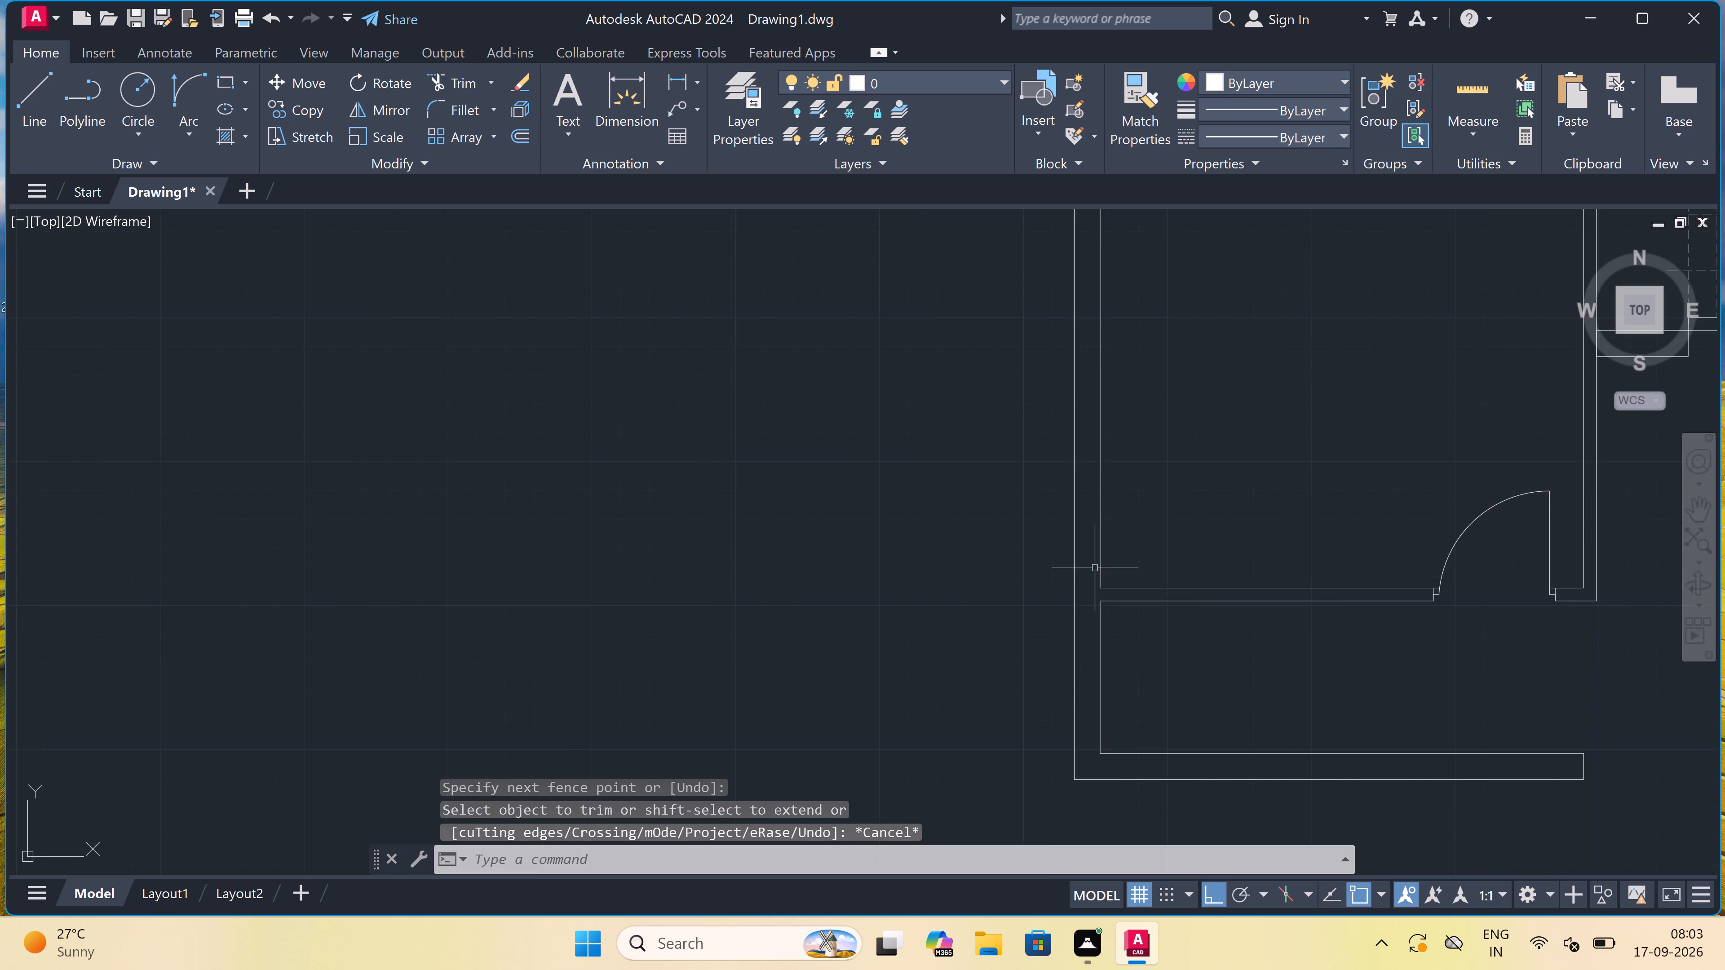
pyautogui.scroll(-4, 1075, 559)
pyautogui.scroll(4, 1135, 337)
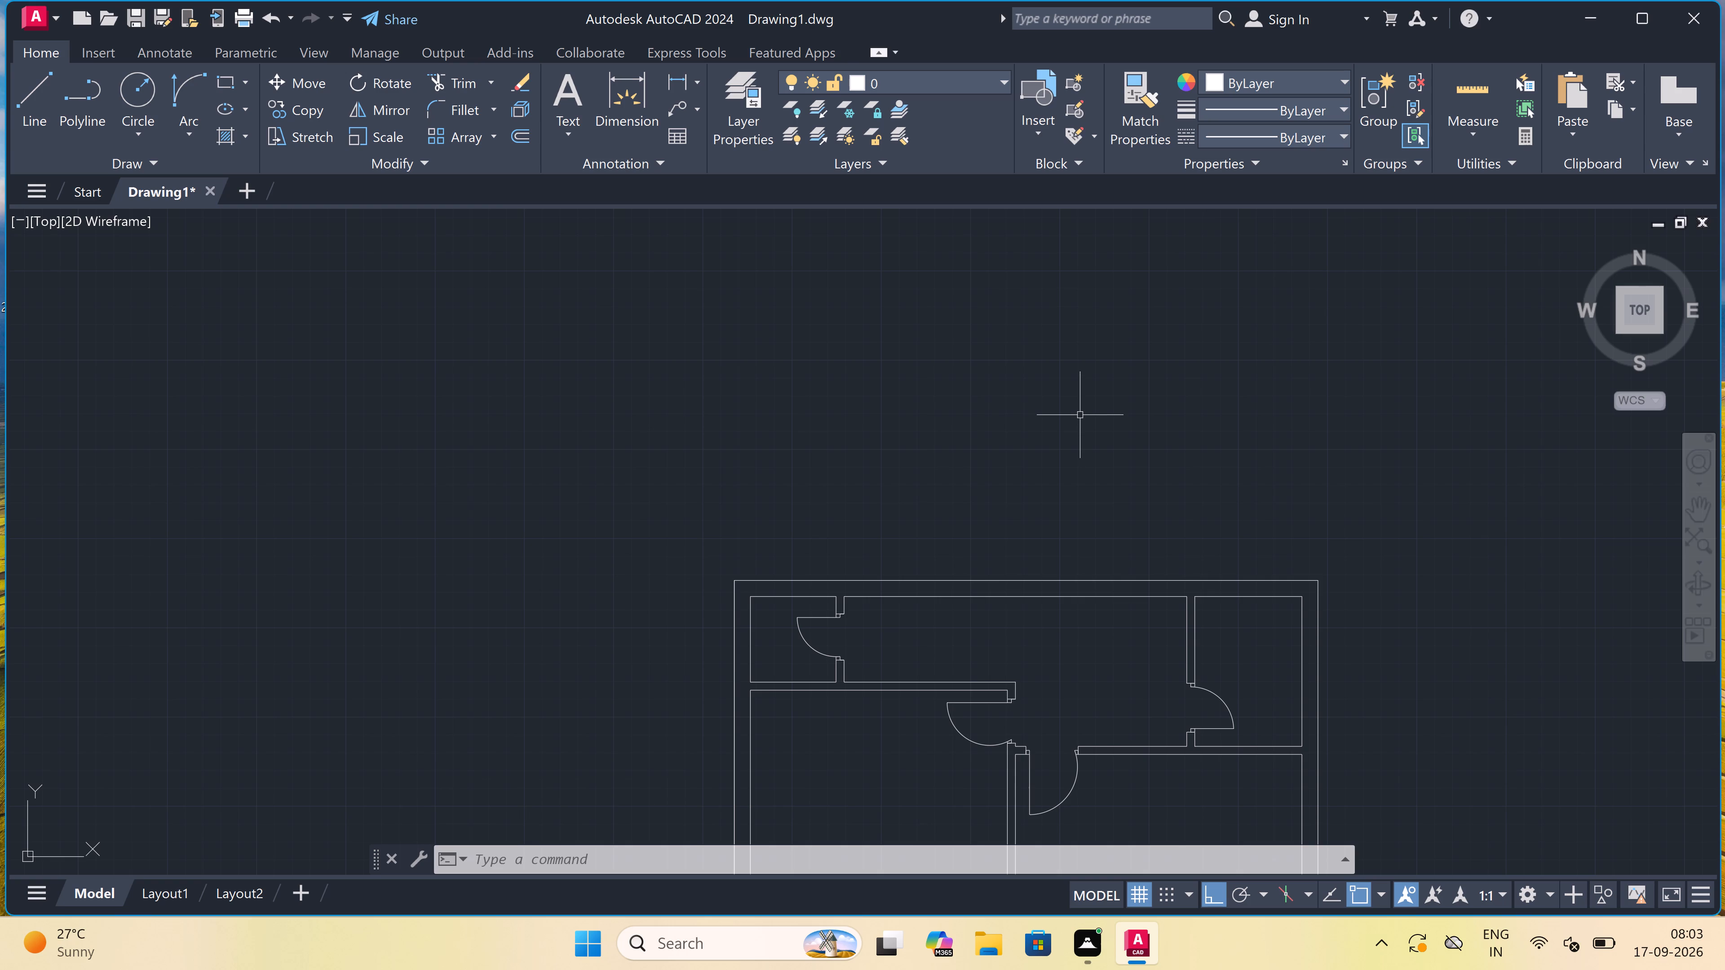
pyautogui.write('l')
pyautogui.press('space')
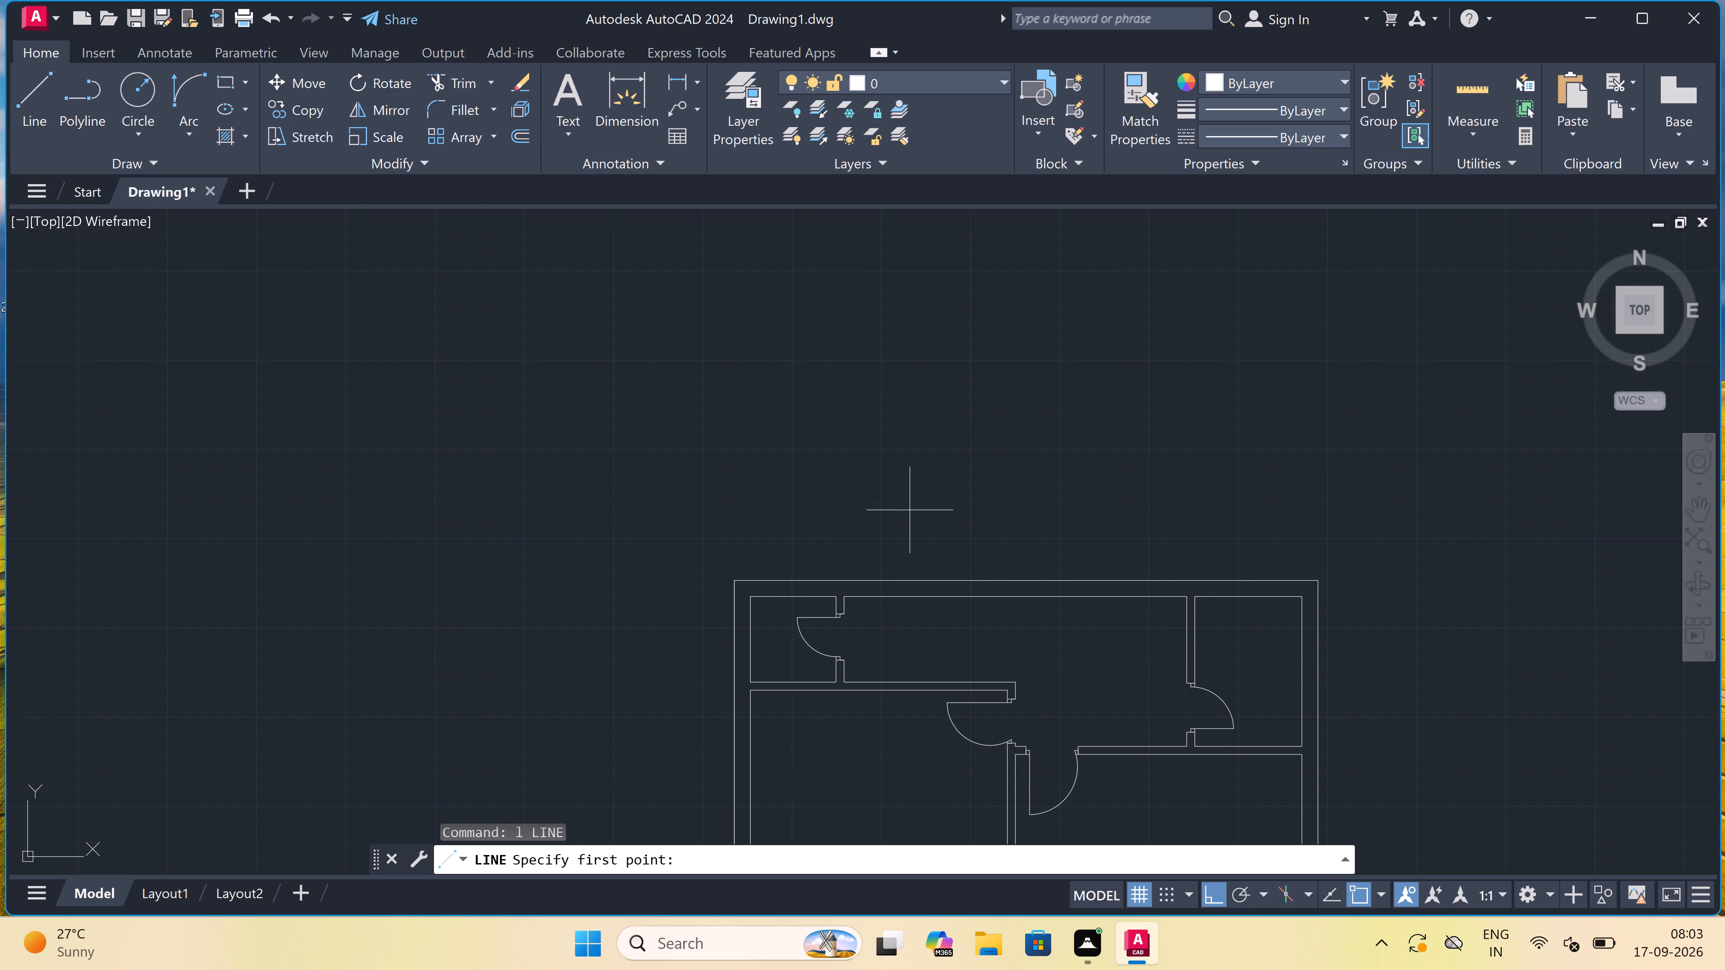
pyautogui.scroll(2, 732, 645)
pyautogui.click(736, 573)
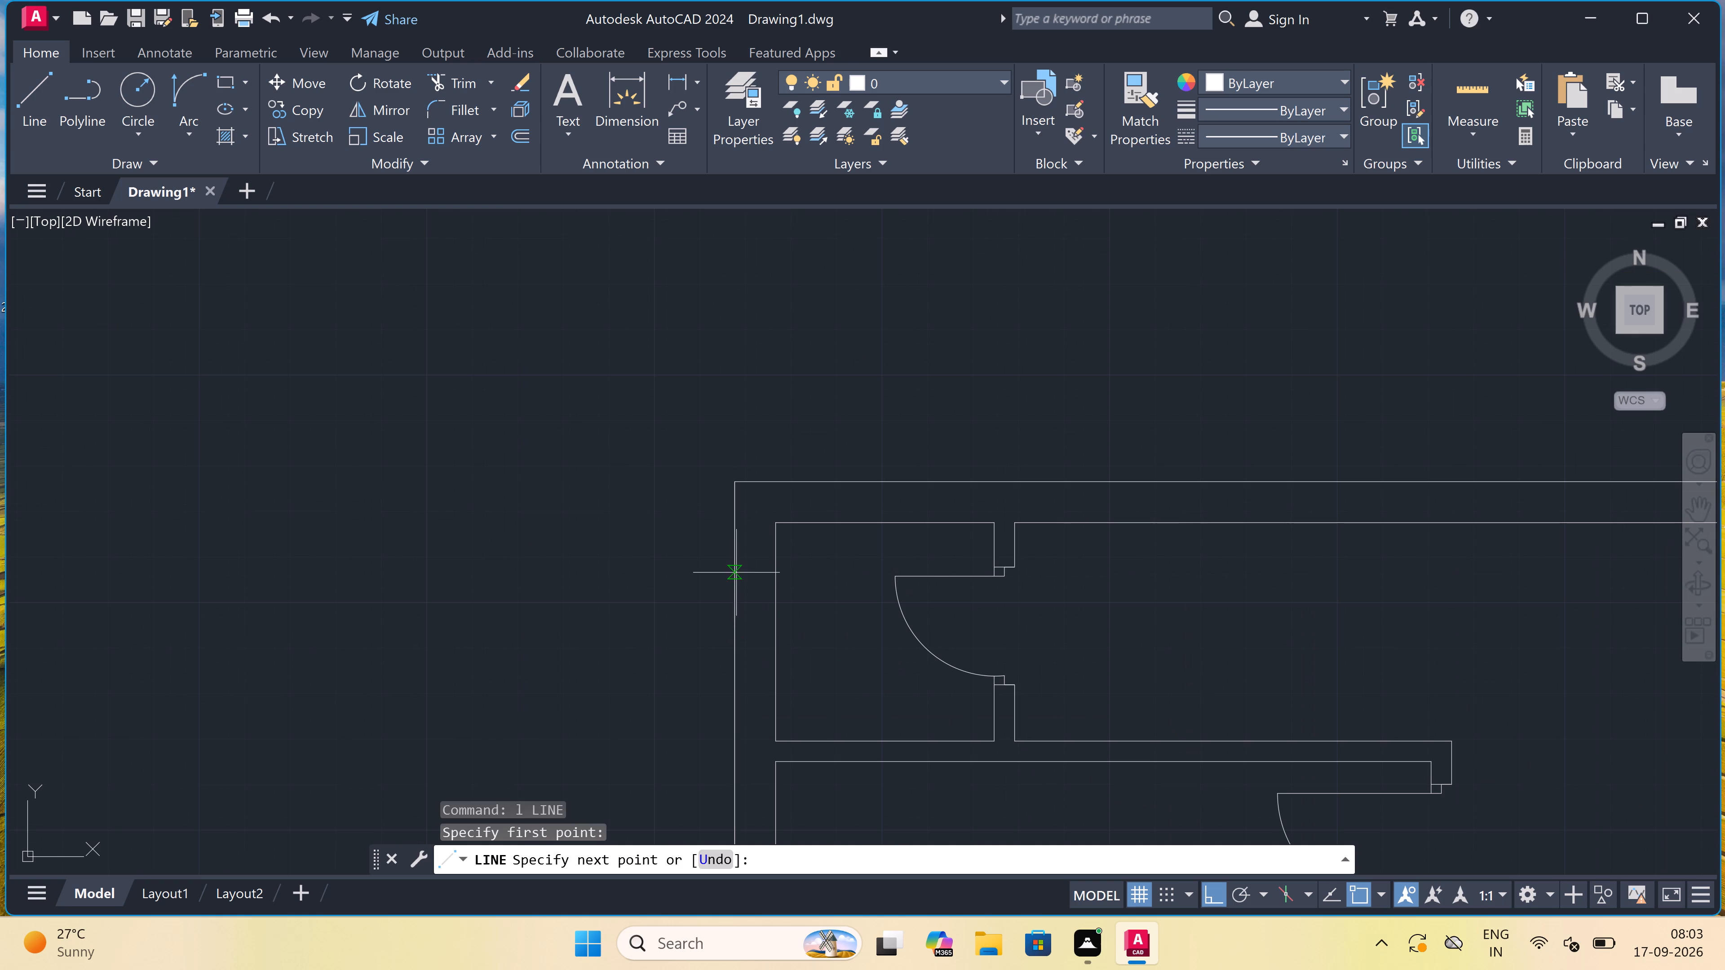
pyautogui.click(773, 567)
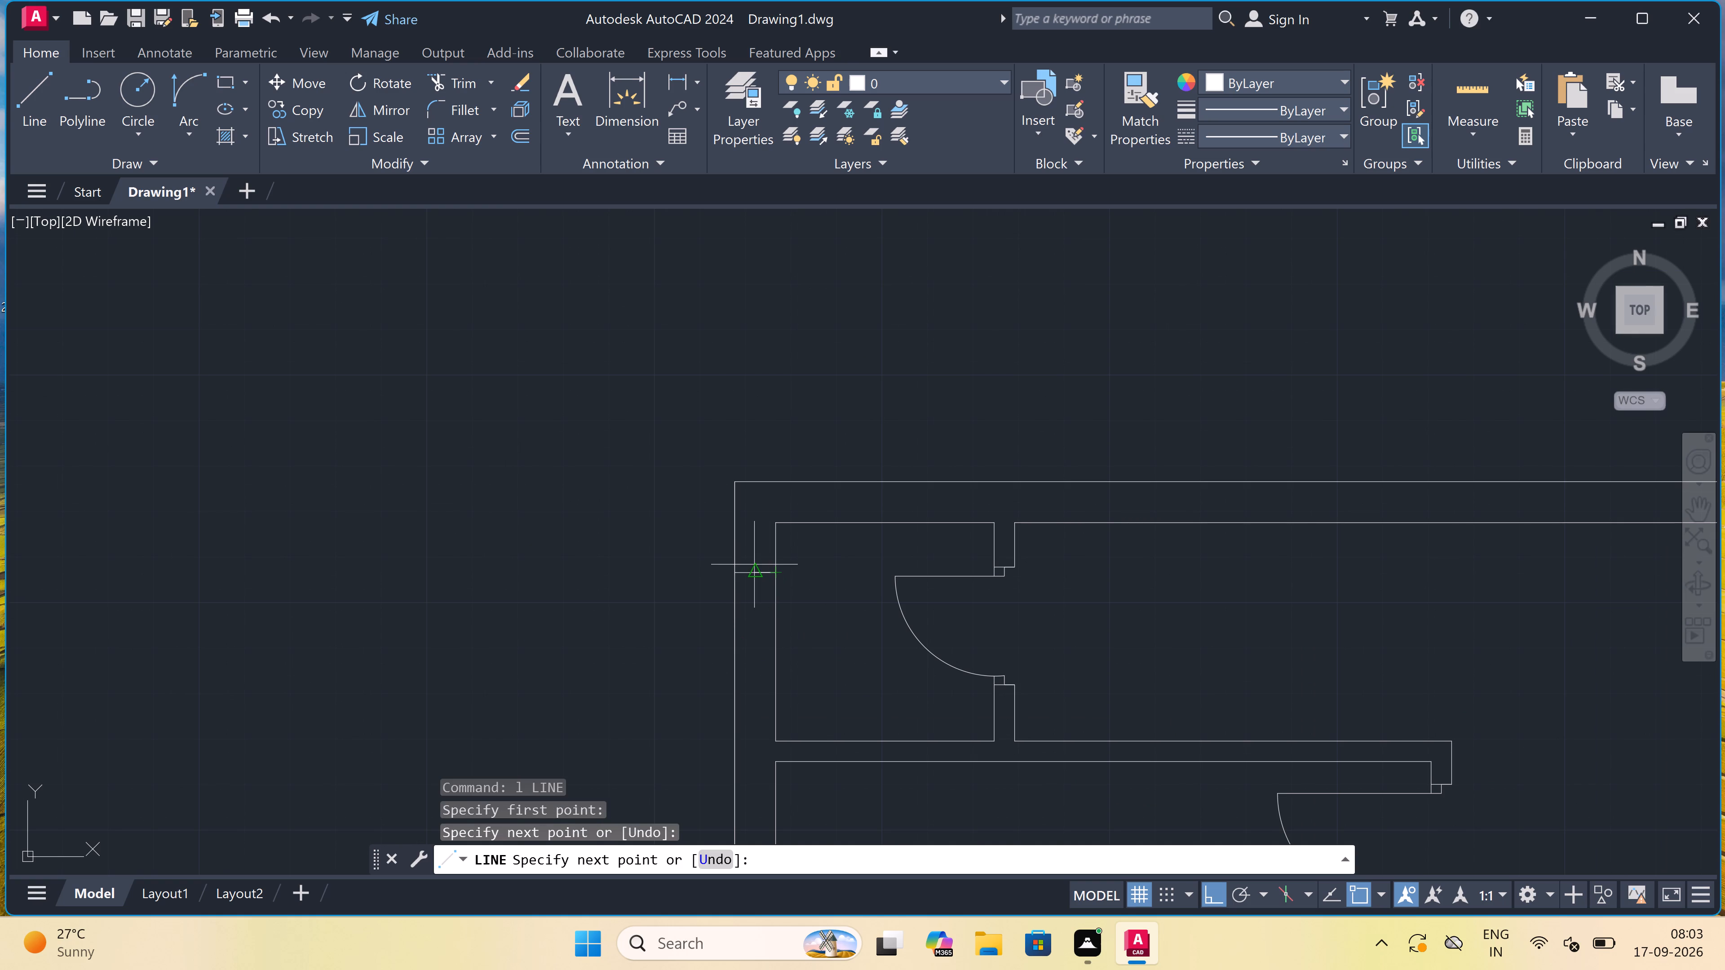
pyautogui.click(755, 570)
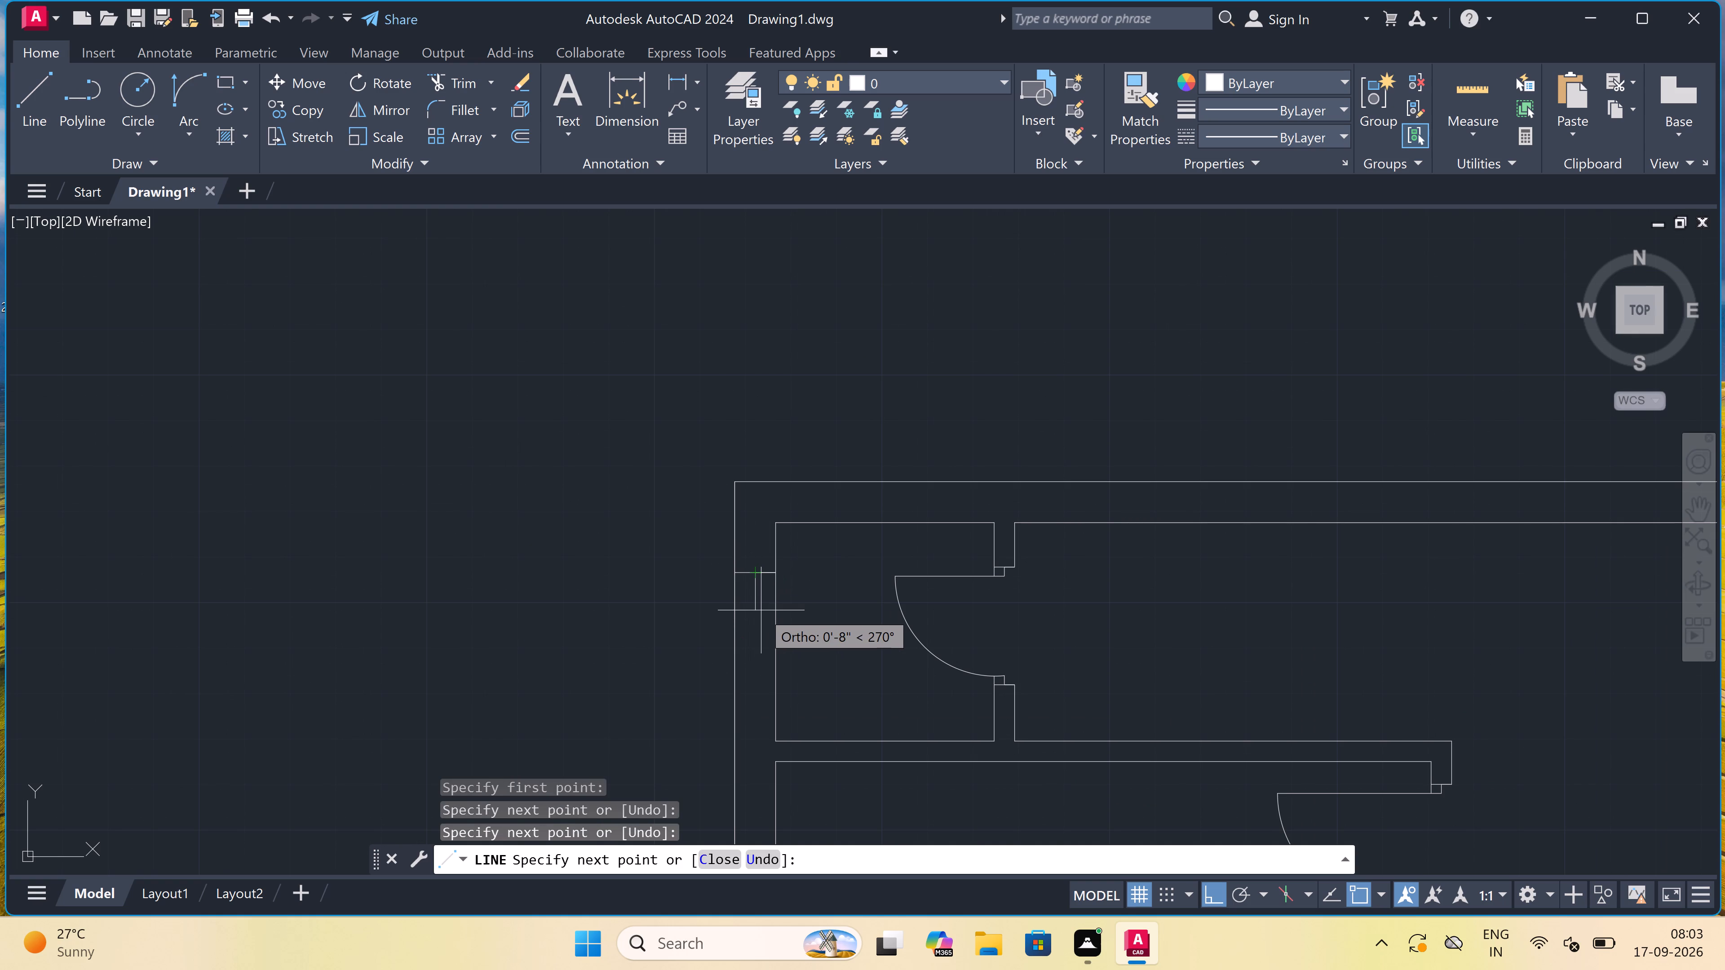
pyautogui.write("2'")
pyautogui.press('space')
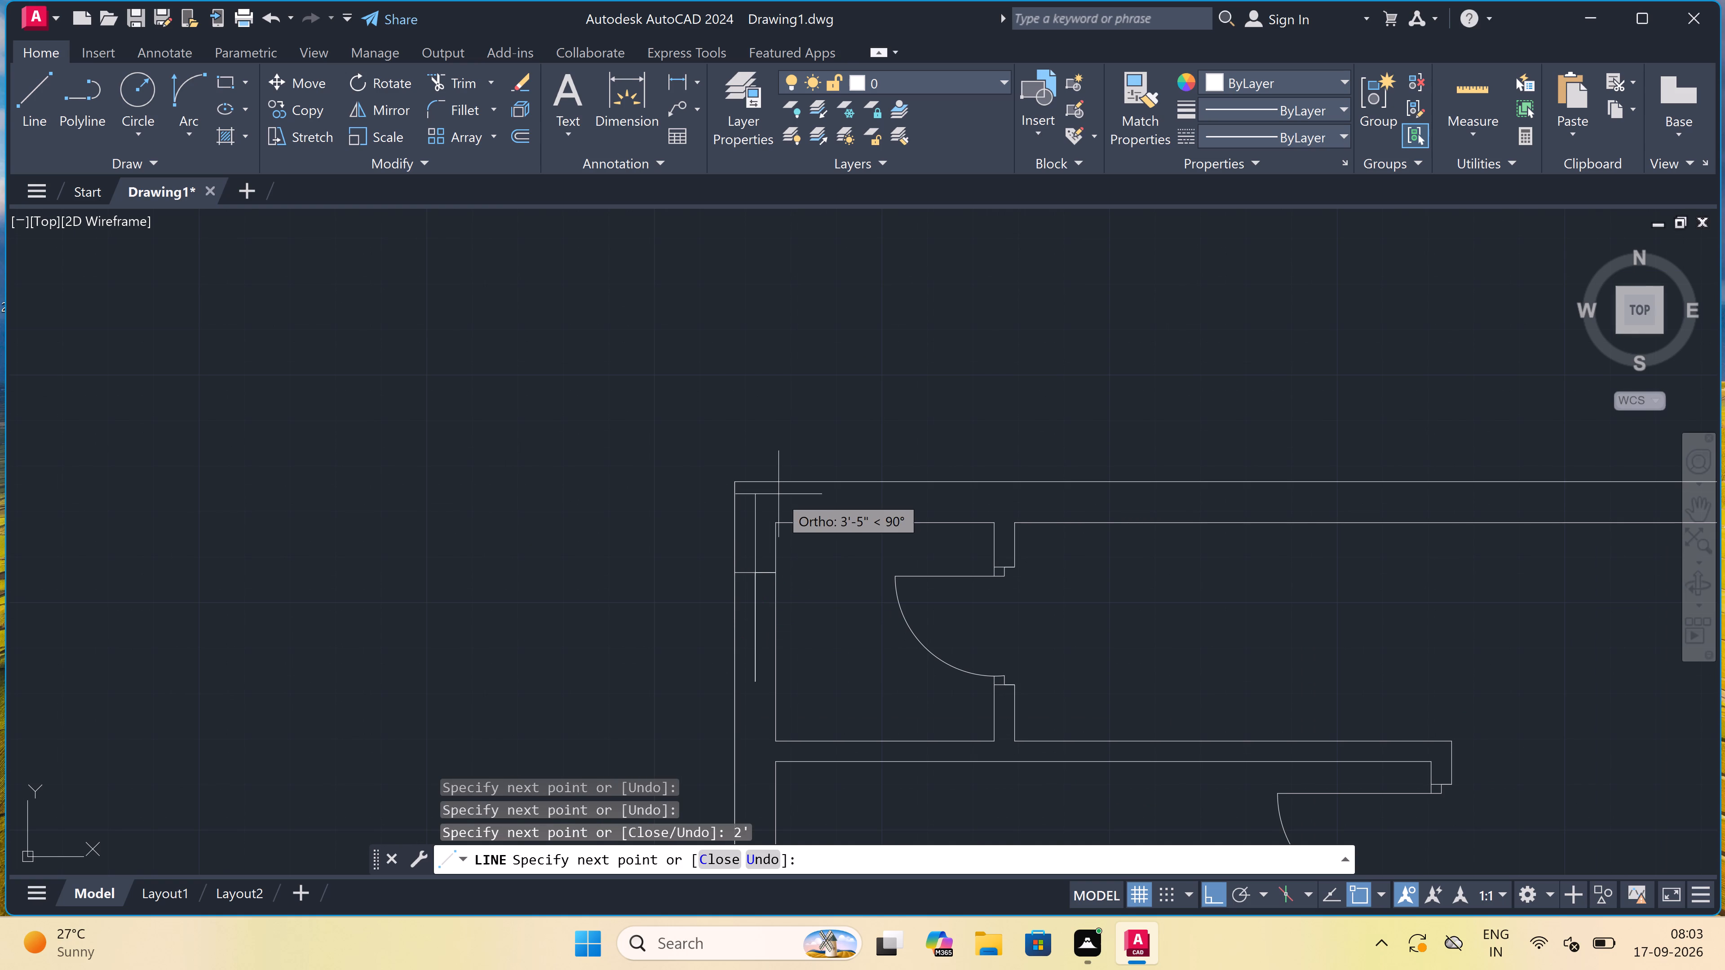
pyautogui.click(739, 680)
pyautogui.click(775, 682)
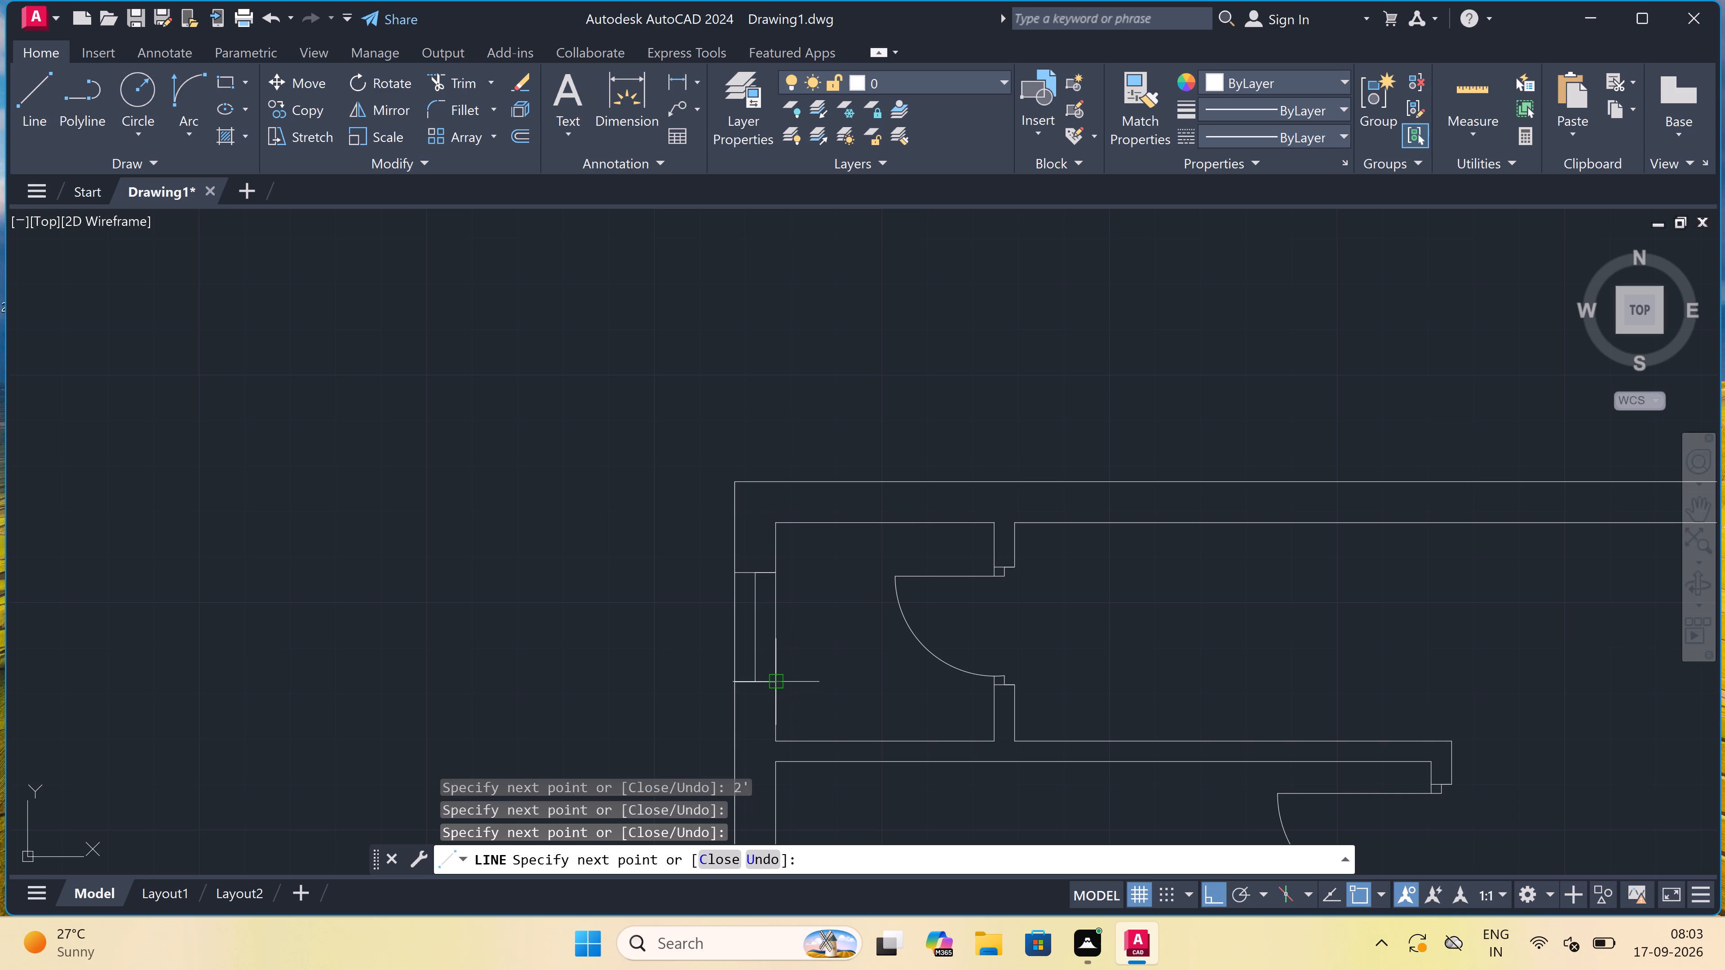
pyautogui.press('Escape')
# Draw a window end line across the horizontal partition east of the upper-left room's door and continue the line from its midpoint.
pyautogui.scroll(-4, 760, 661)
pyautogui.press('space')
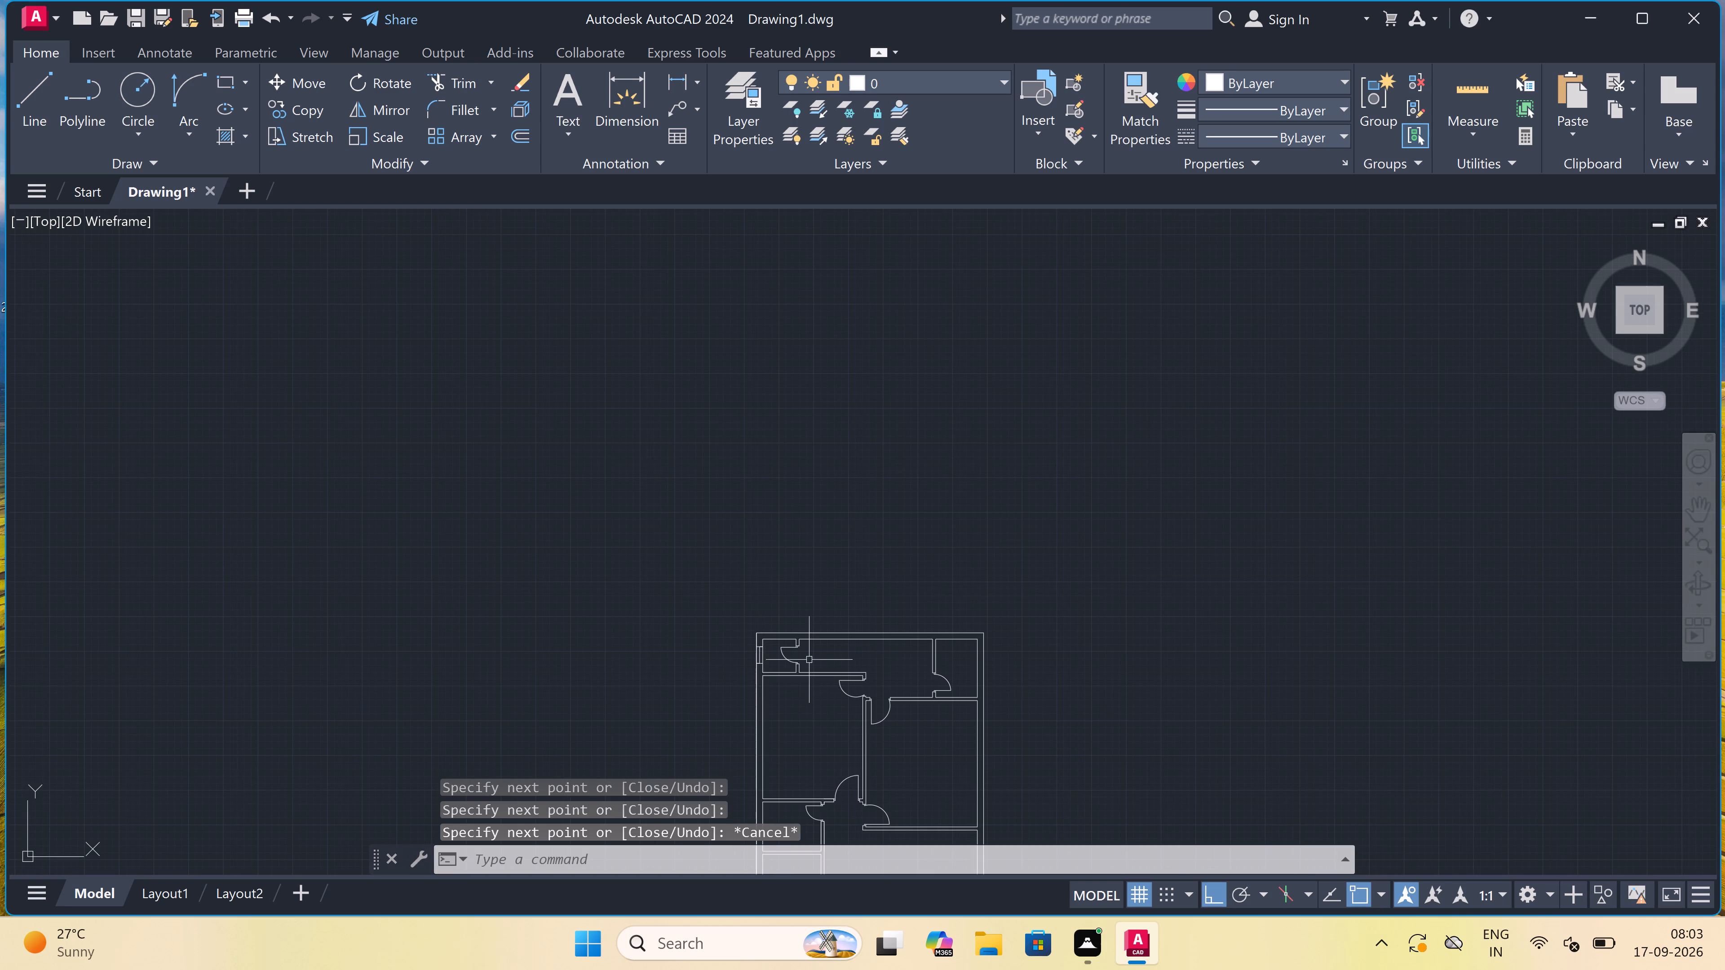
pyautogui.scroll(5, 813, 679)
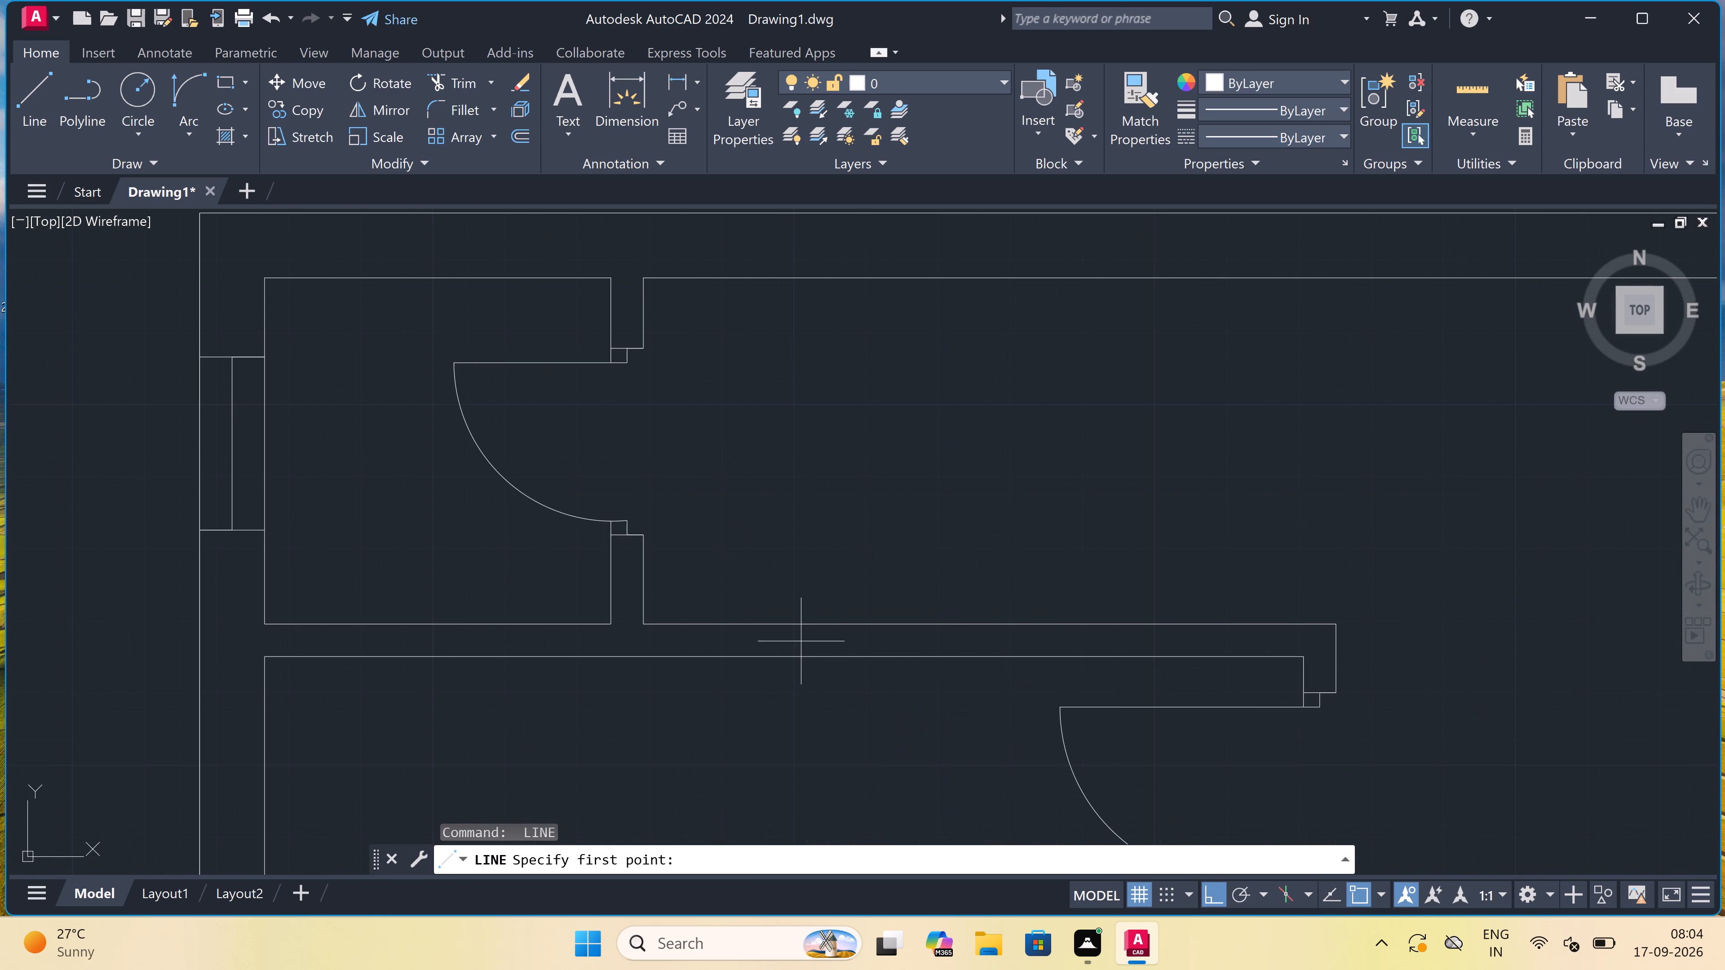
pyautogui.moveTo(801, 625); pyautogui.dragTo(795, 654)
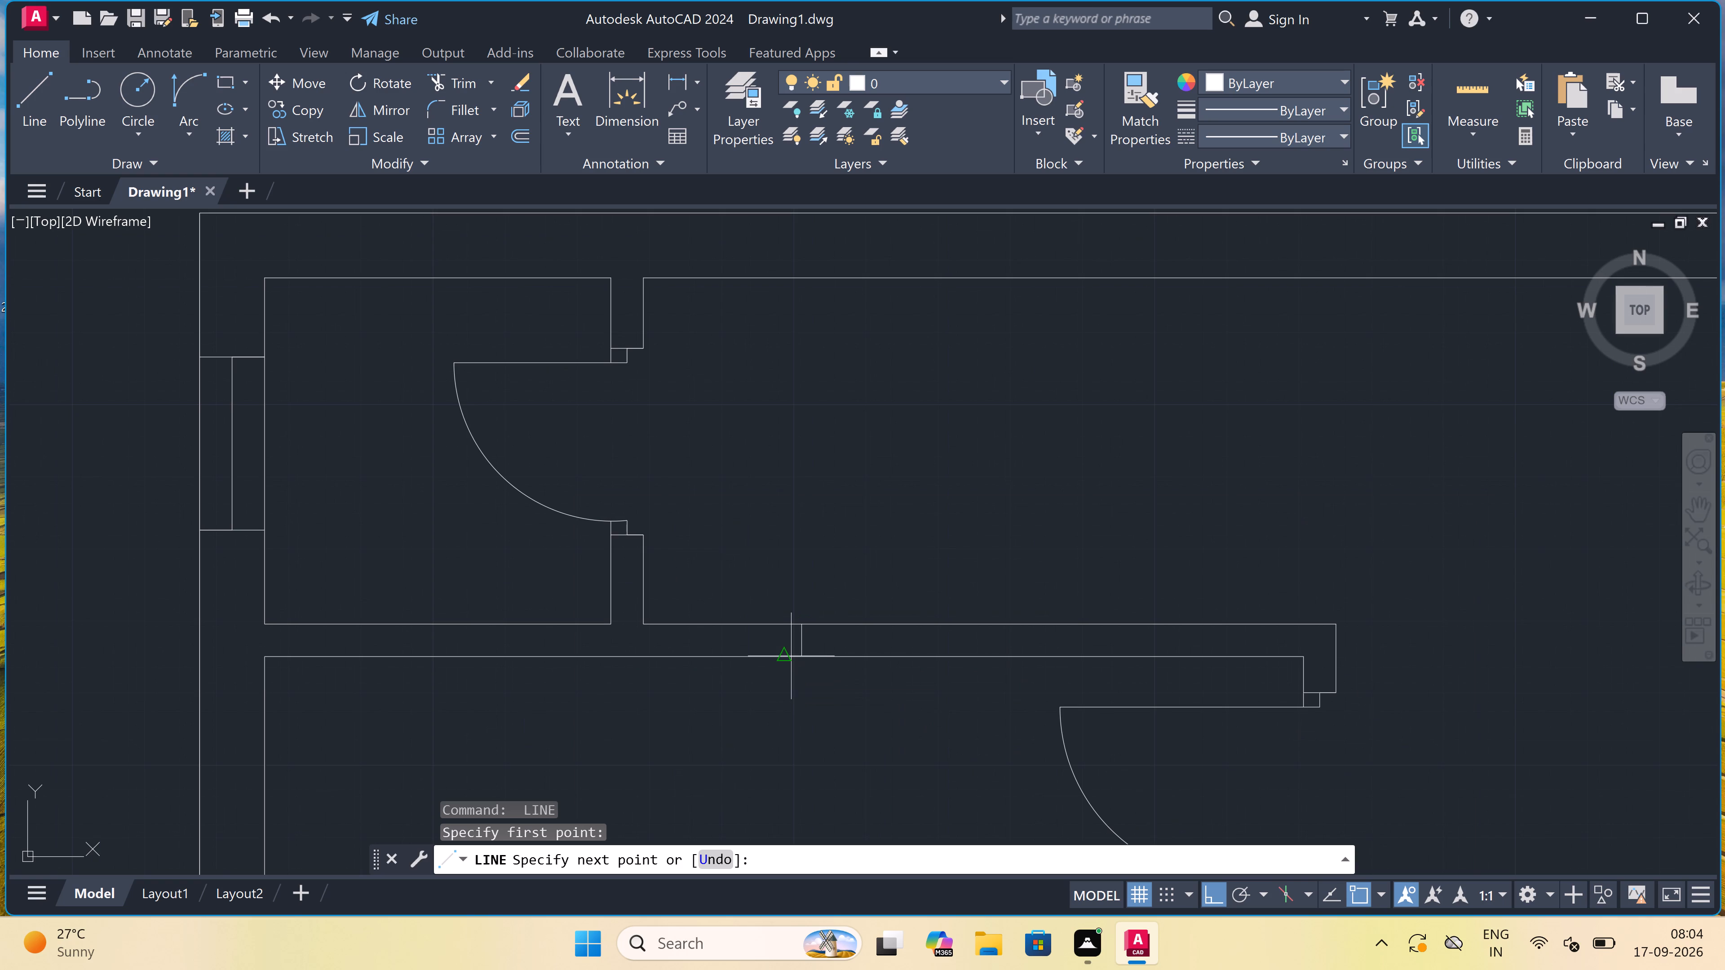
pyautogui.scroll(2, 793, 656)
pyautogui.click(806, 650)
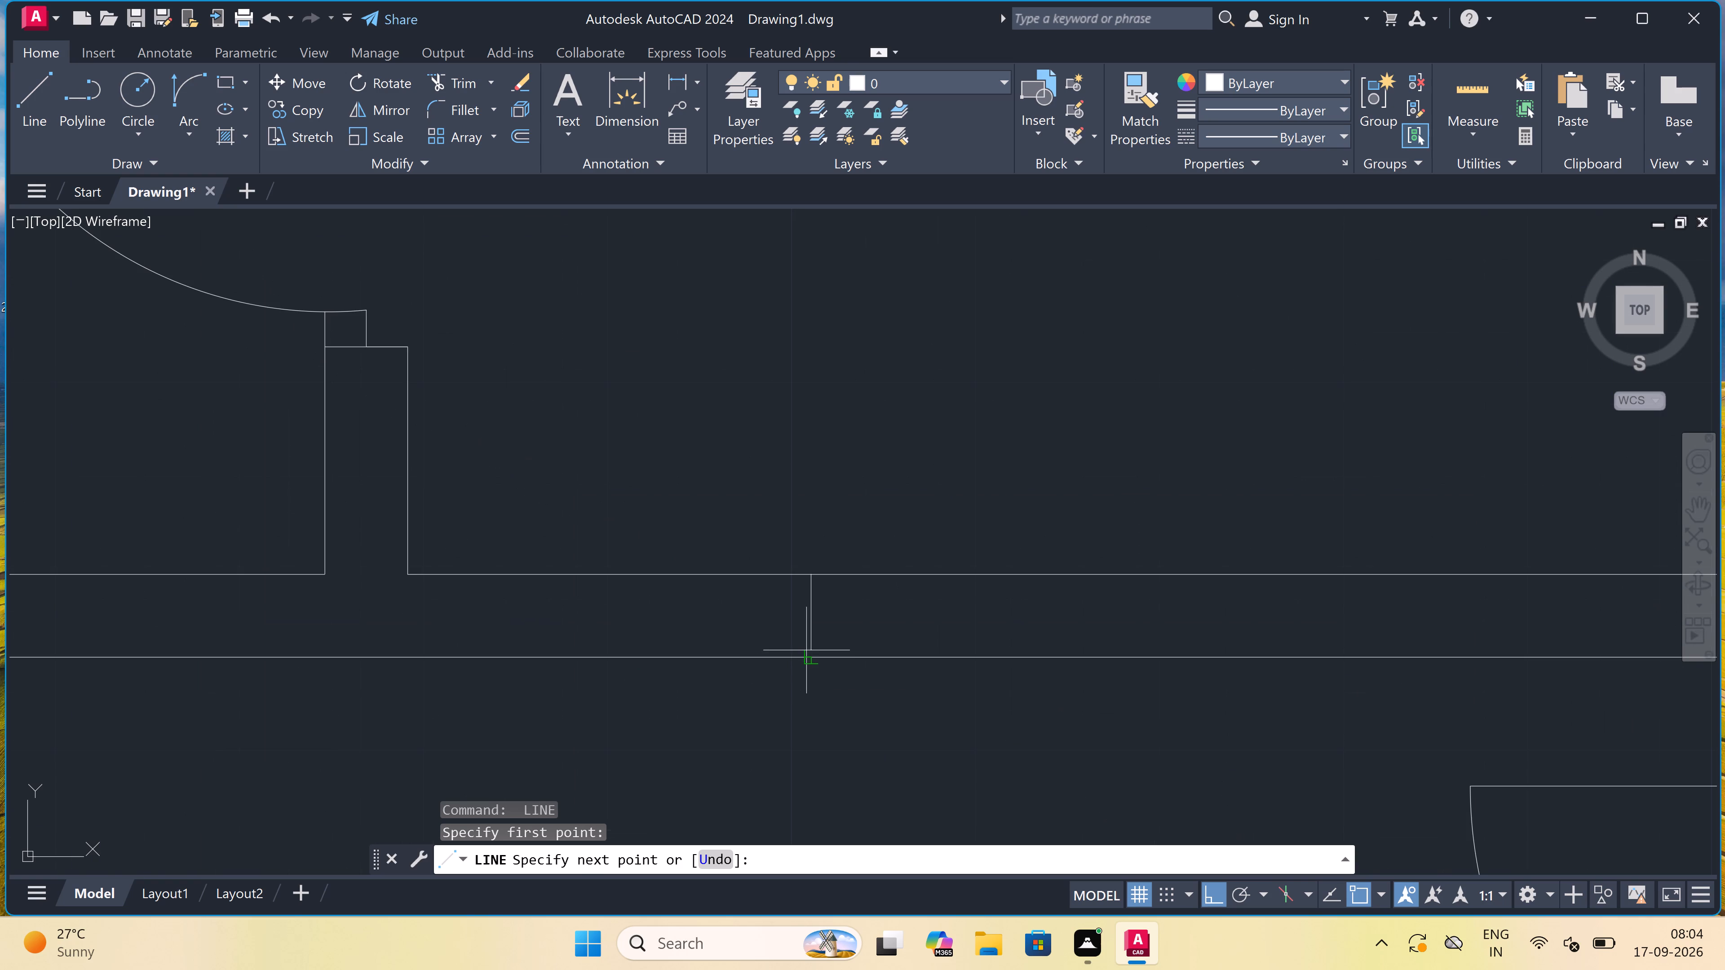
pyautogui.click(815, 618)
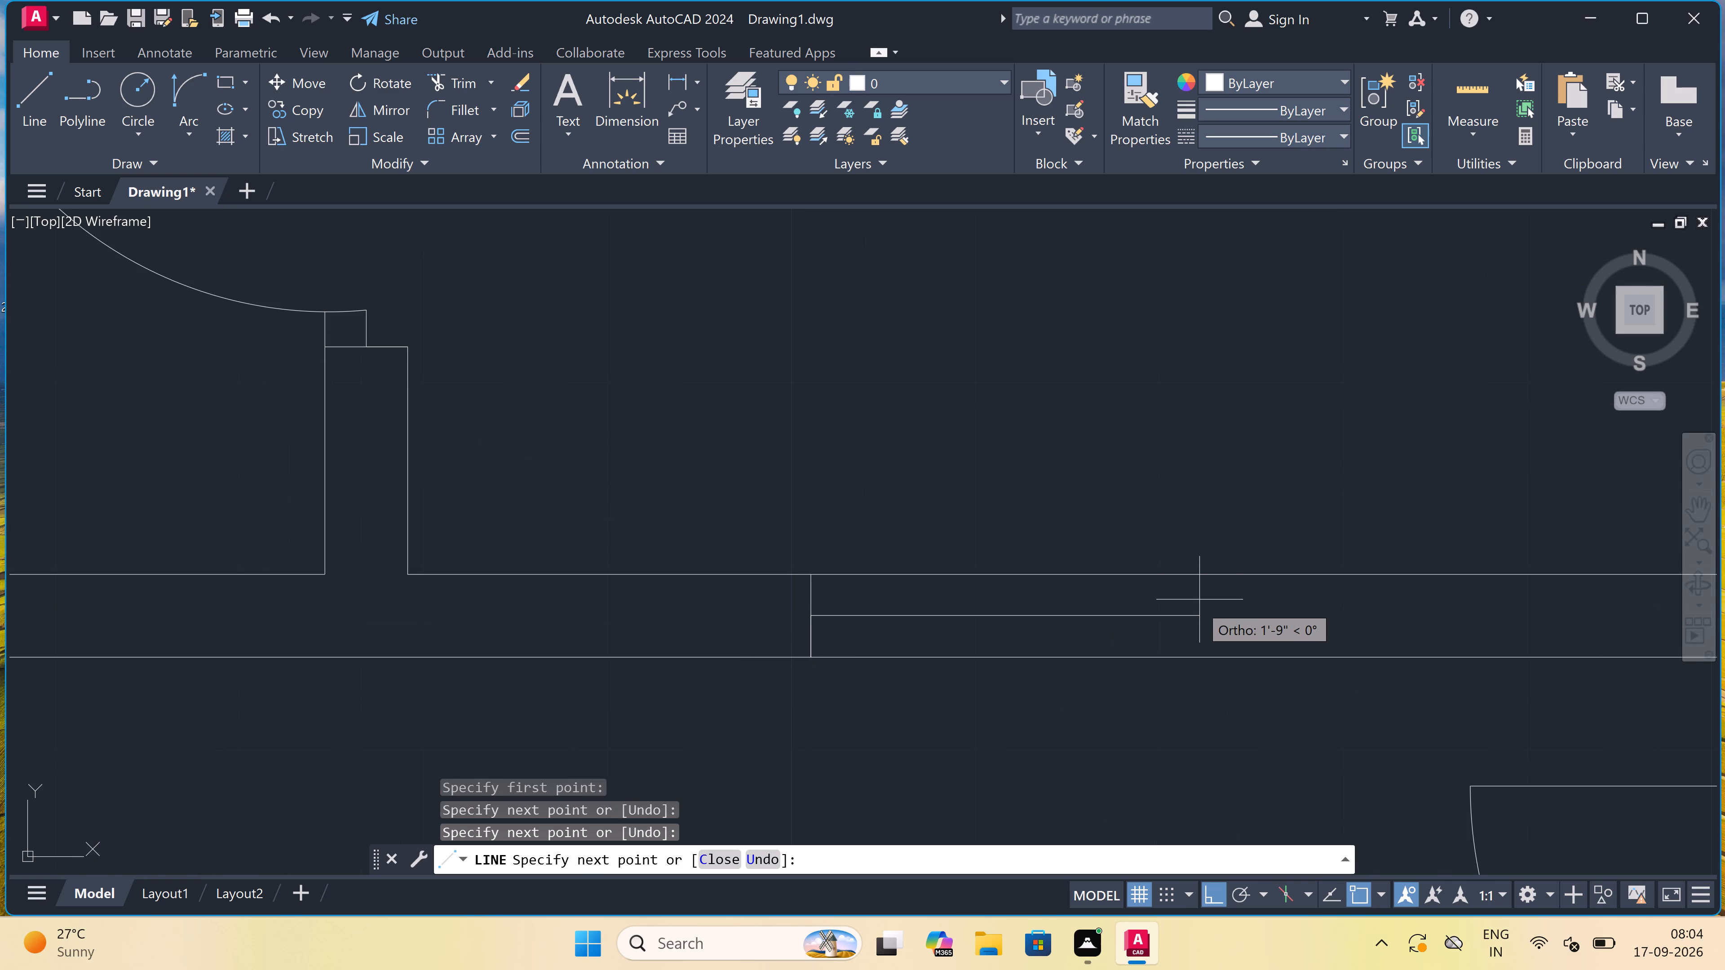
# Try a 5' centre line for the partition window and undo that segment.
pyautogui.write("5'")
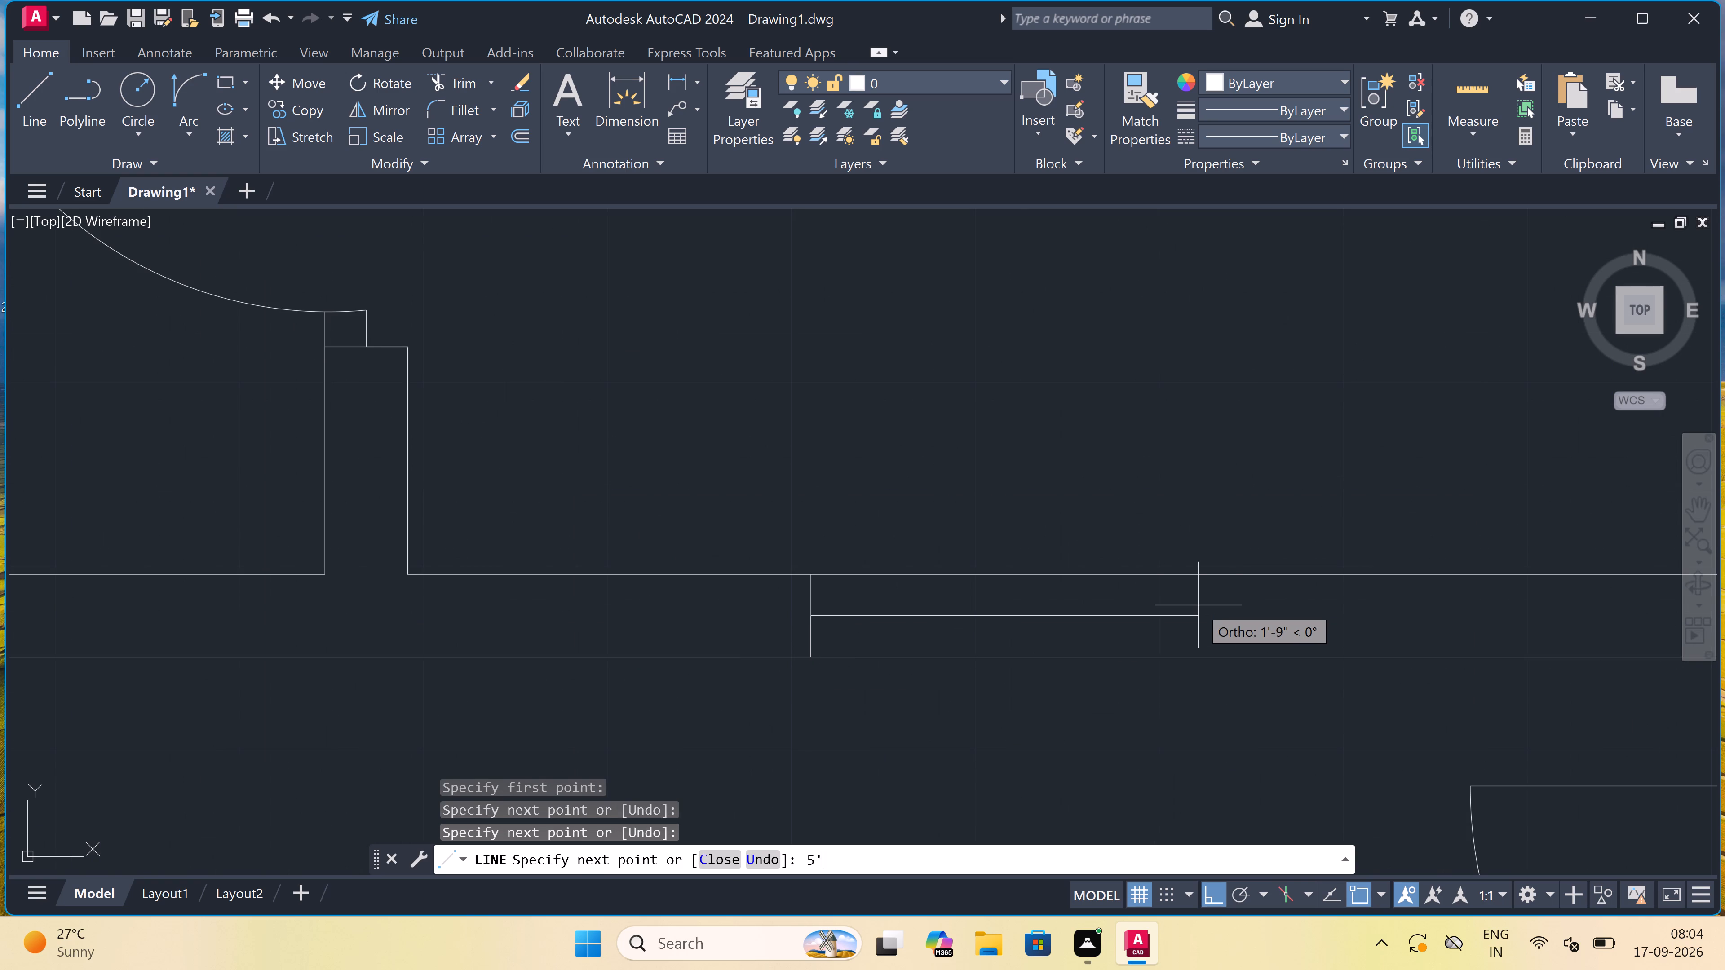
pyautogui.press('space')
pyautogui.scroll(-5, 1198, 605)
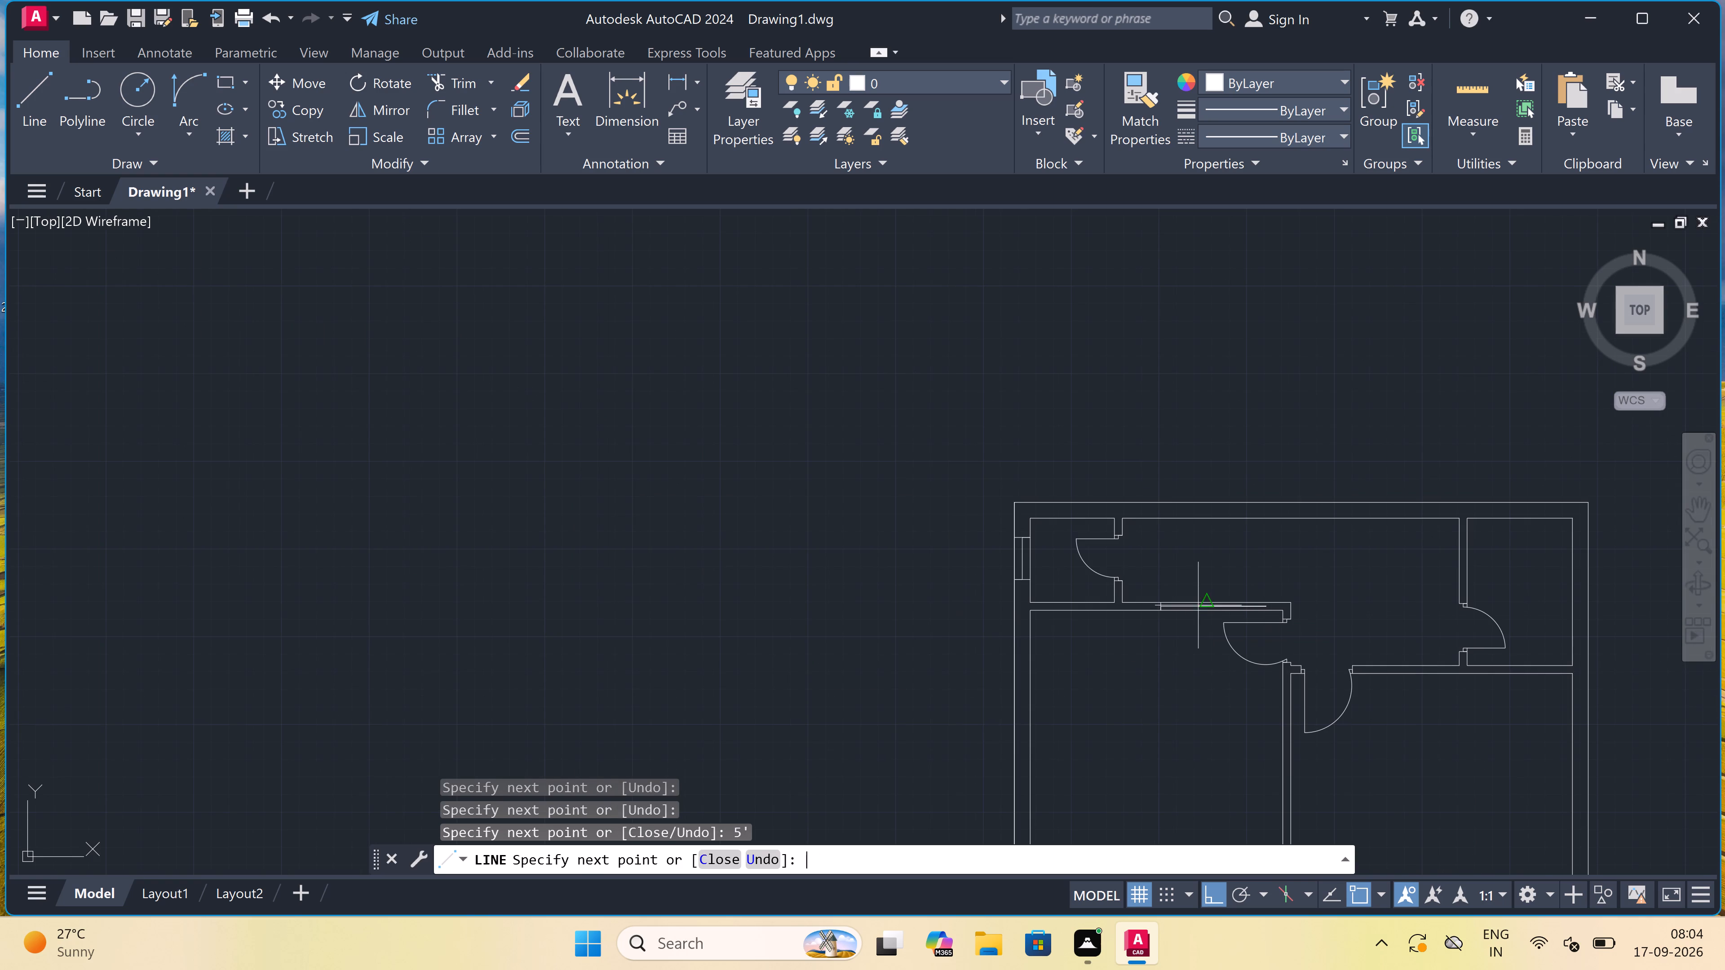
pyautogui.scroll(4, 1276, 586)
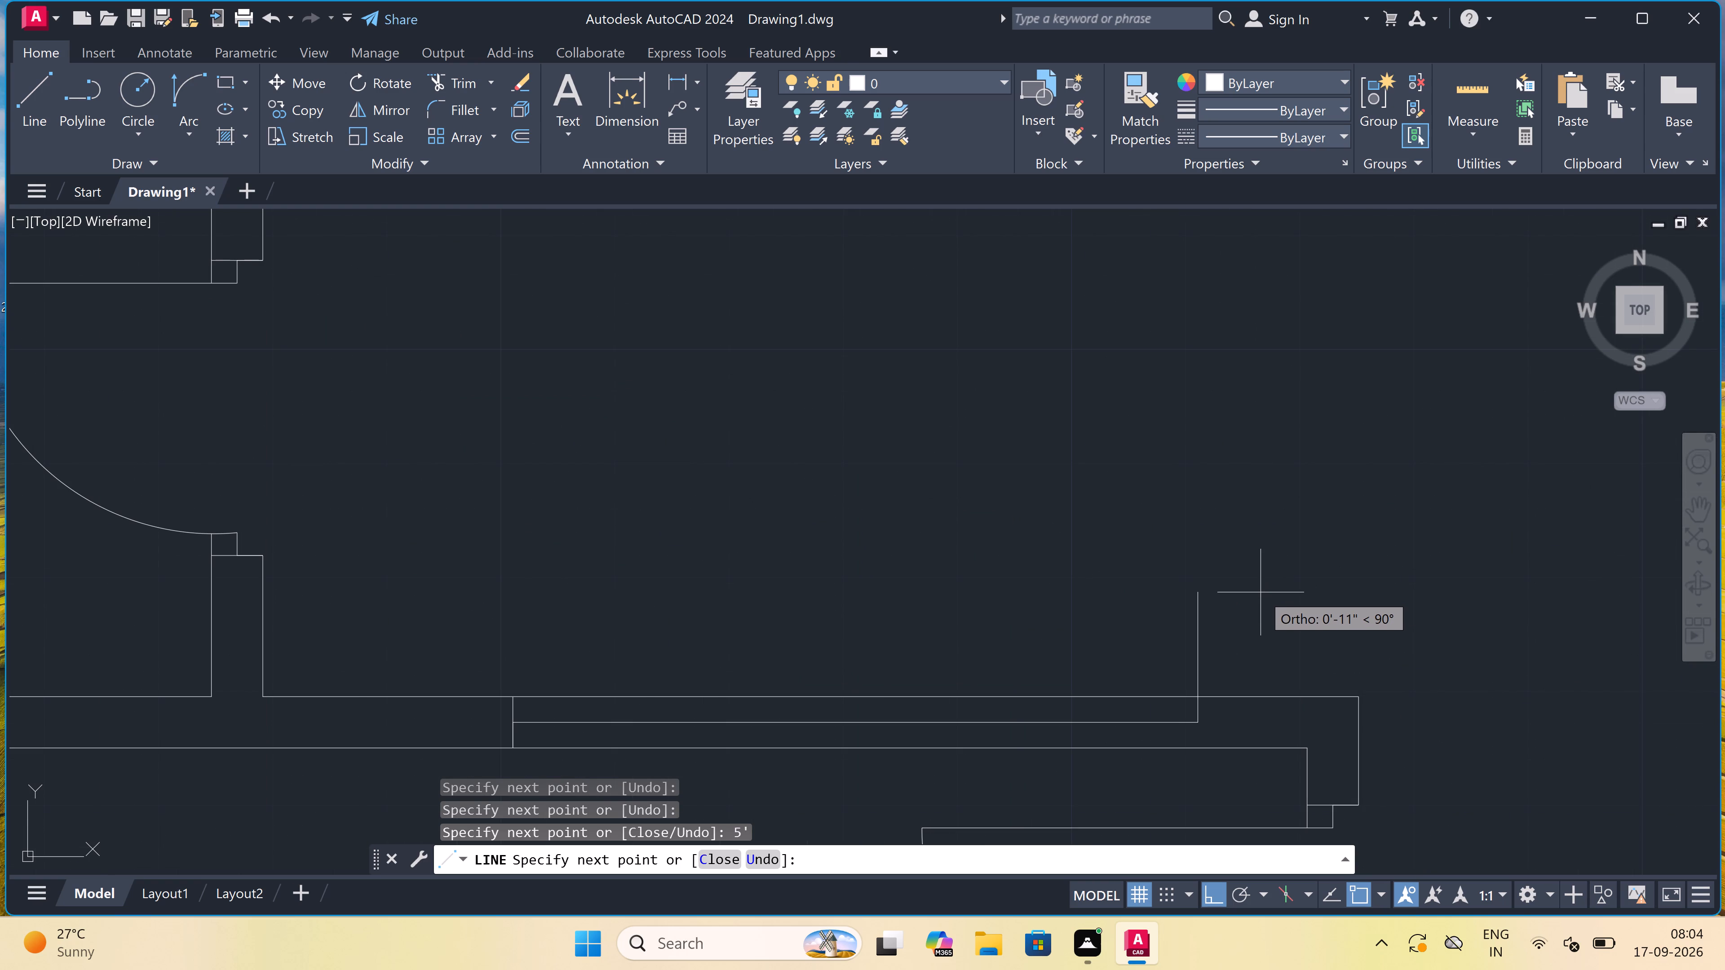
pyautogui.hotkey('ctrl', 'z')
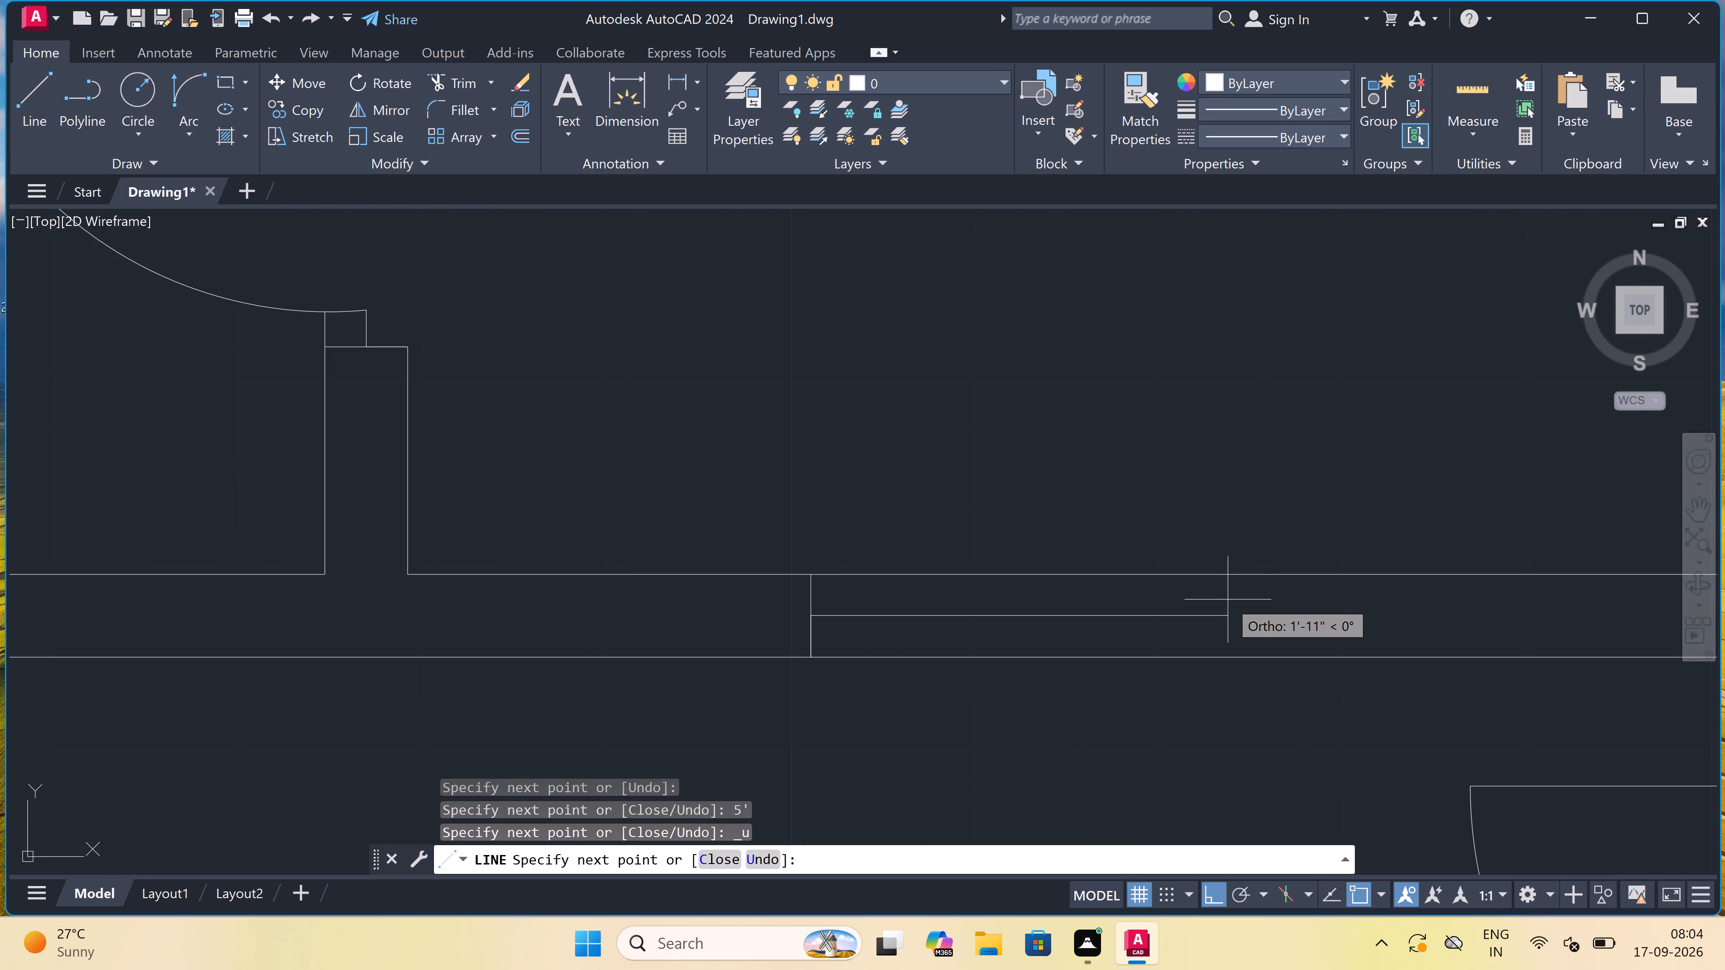
# Draw the partition window's centre line 4' long and close it with an end line across both wall faces.
pyautogui.write("4'")
pyautogui.press('space')
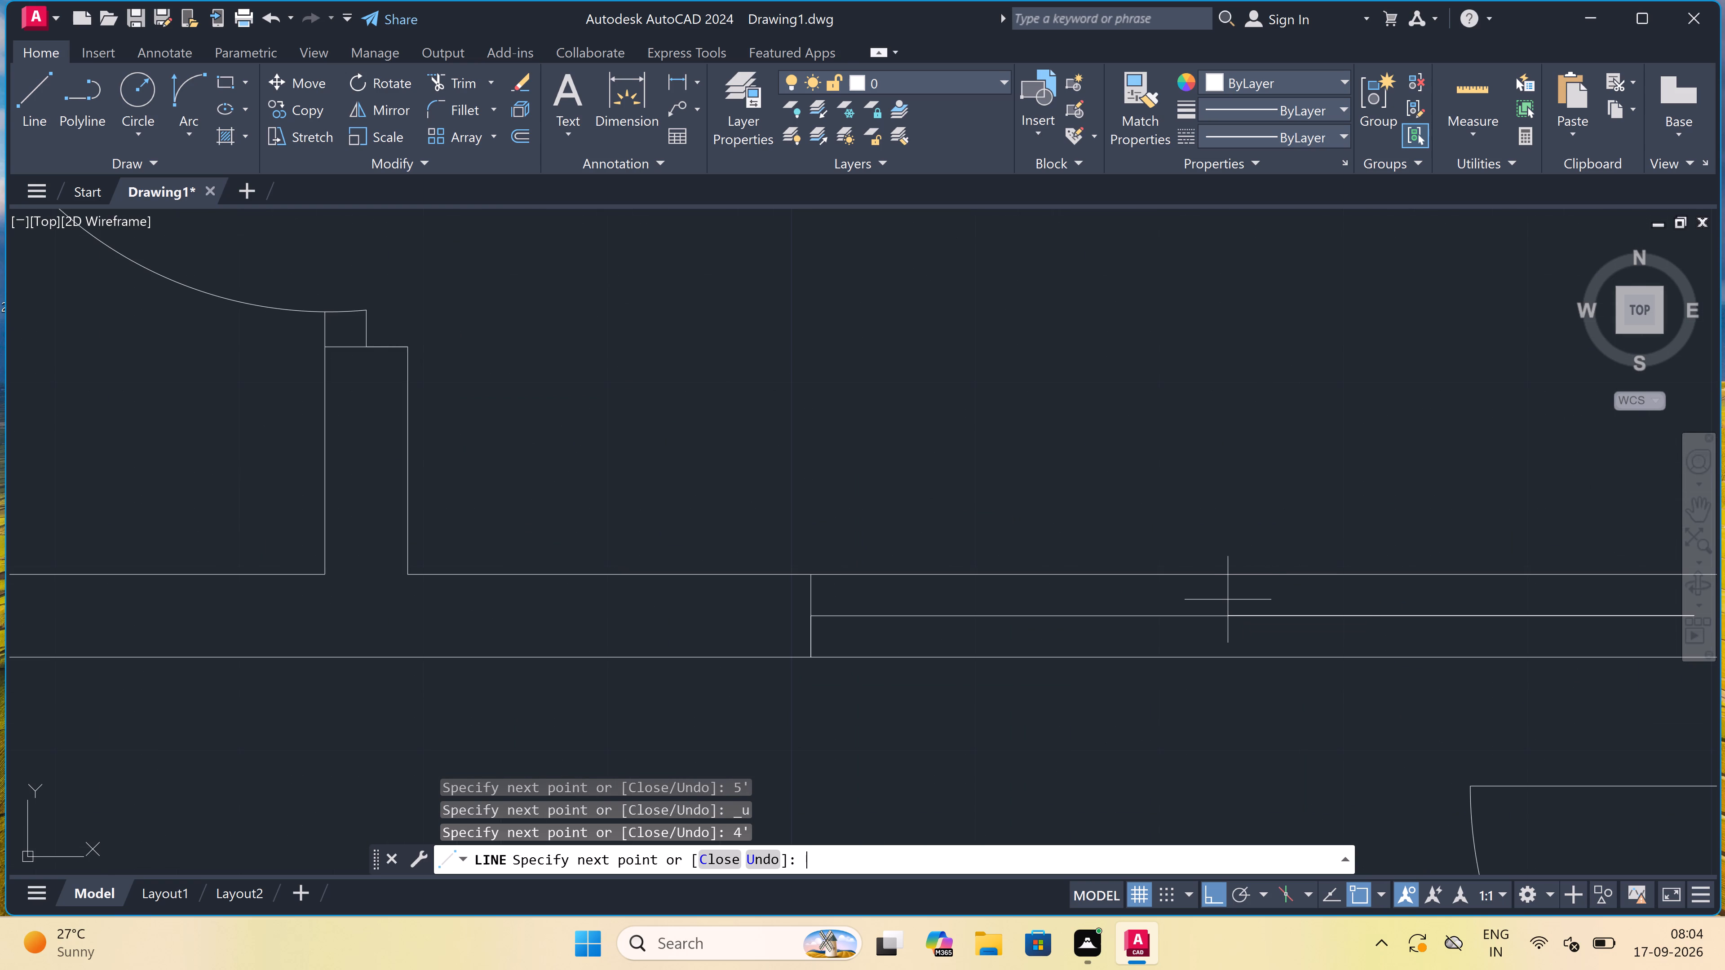
pyautogui.scroll(-8, 1228, 592)
pyautogui.scroll(4, 1251, 571)
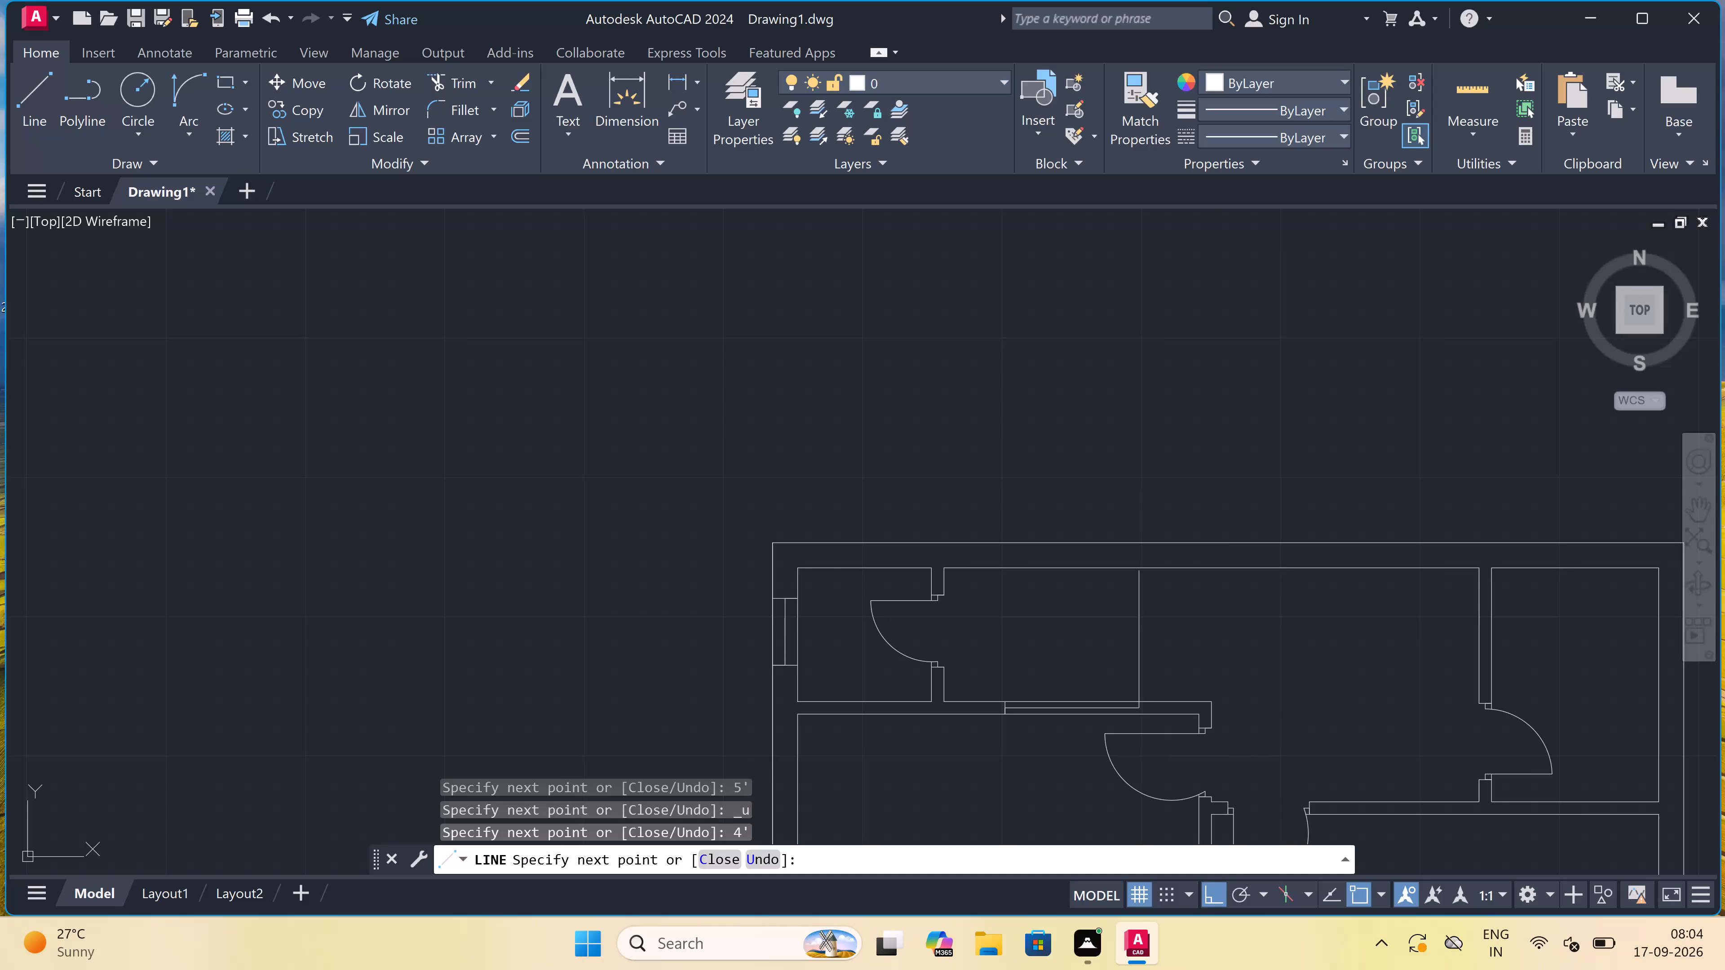
pyautogui.scroll(3, 1166, 700)
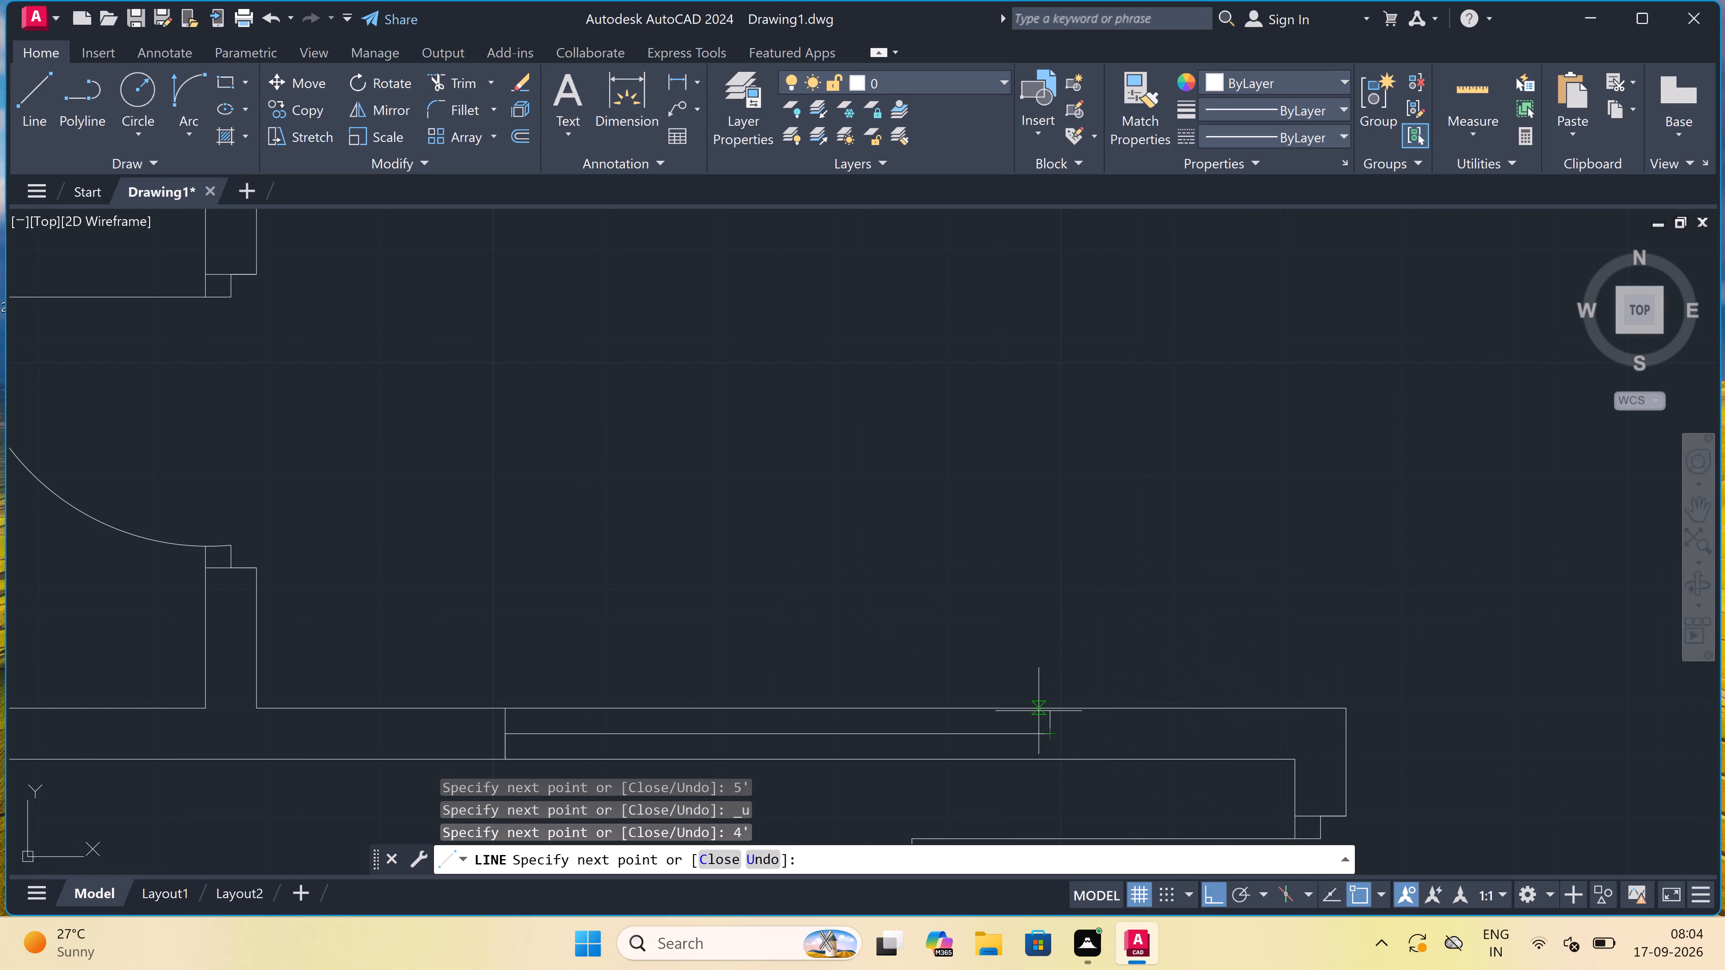
pyautogui.click(1045, 710)
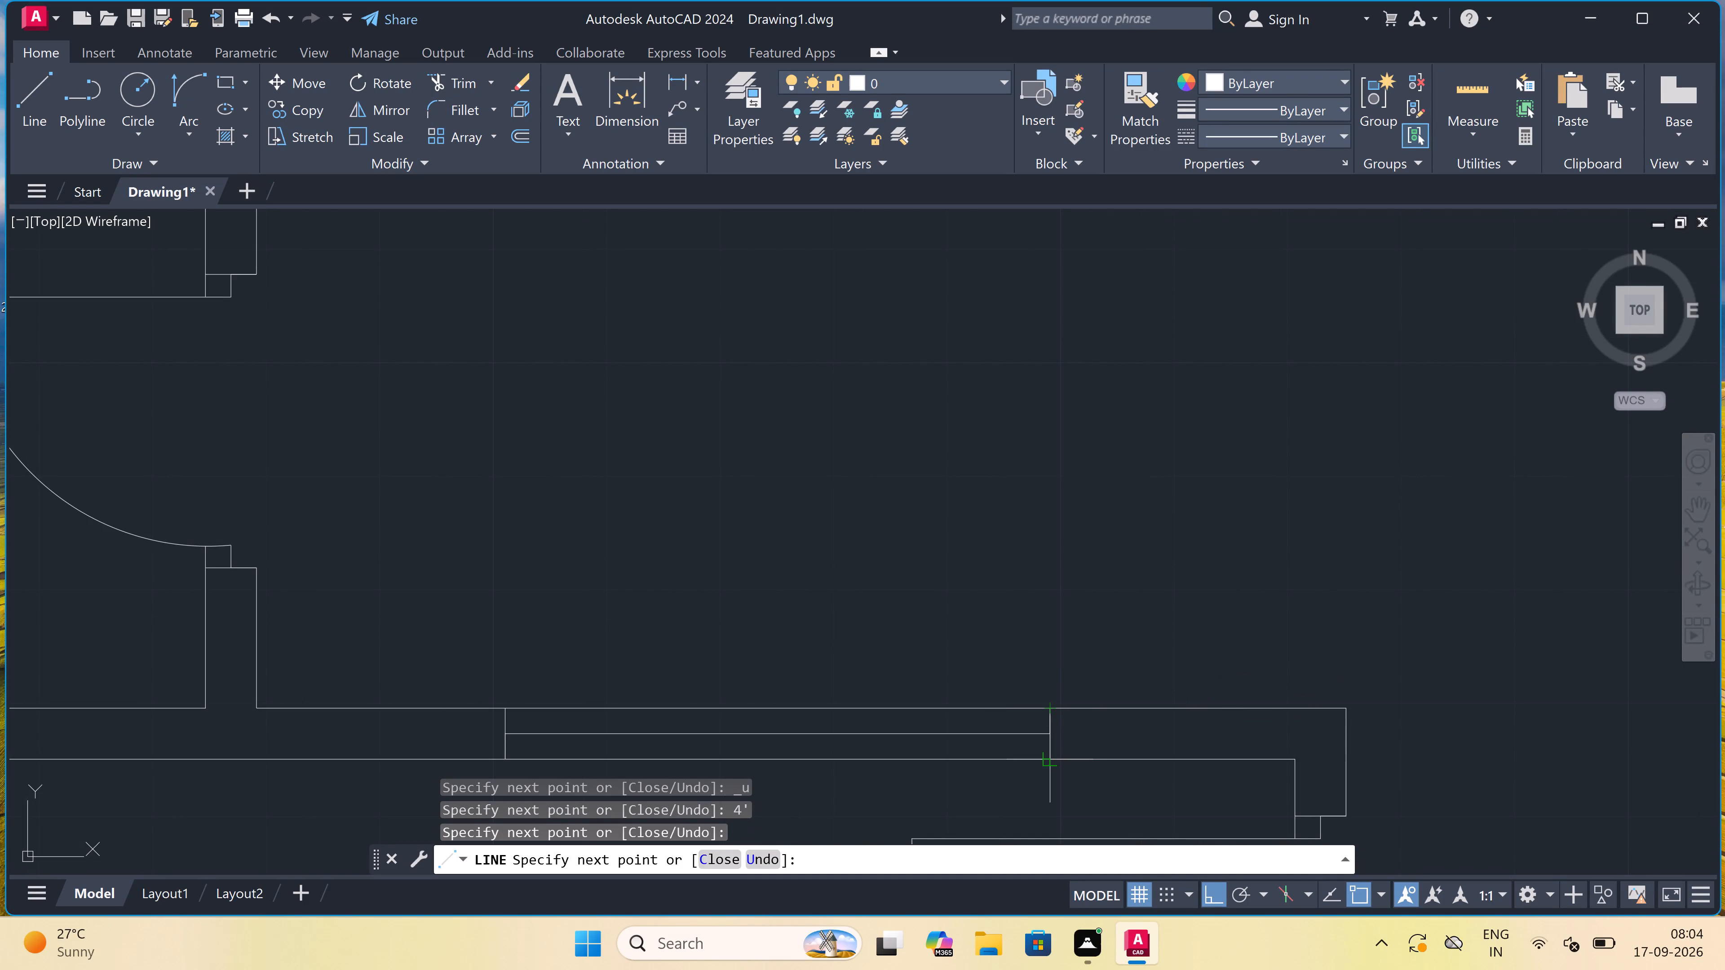
pyautogui.click(1046, 760)
pyautogui.press('Escape')
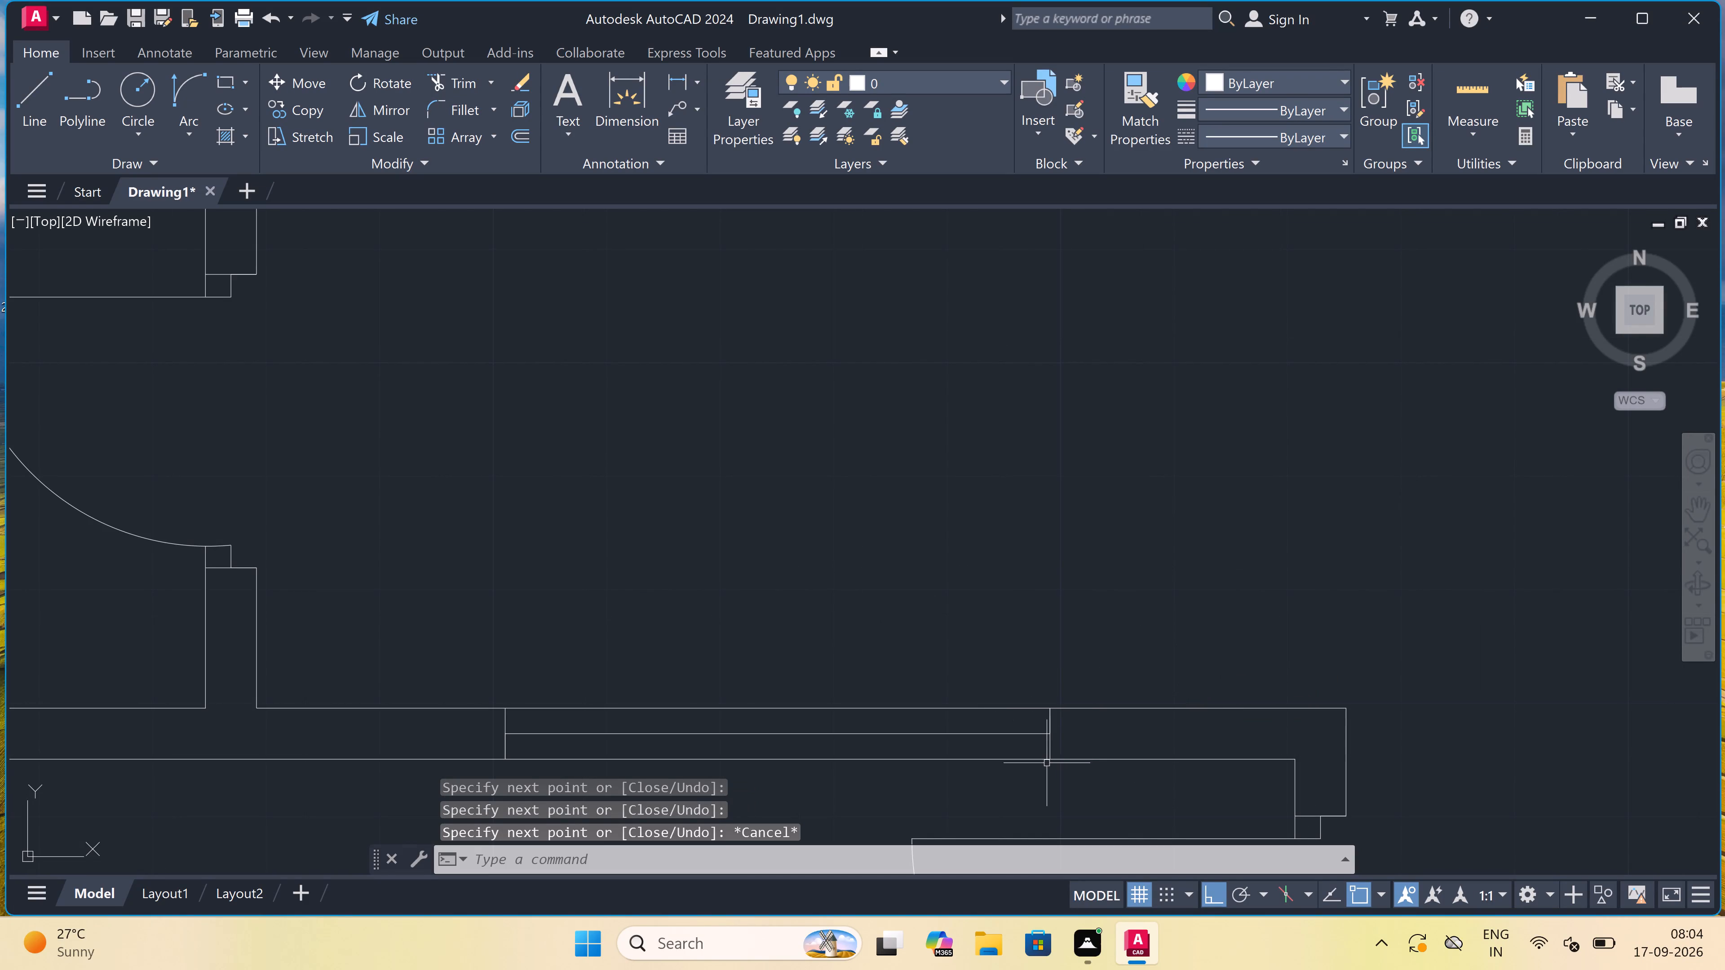
# Draw a 2' window in the top exterior wall of the upper-right room, with a centre line and end lines across the wall.
pyautogui.scroll(-4, 1070, 588)
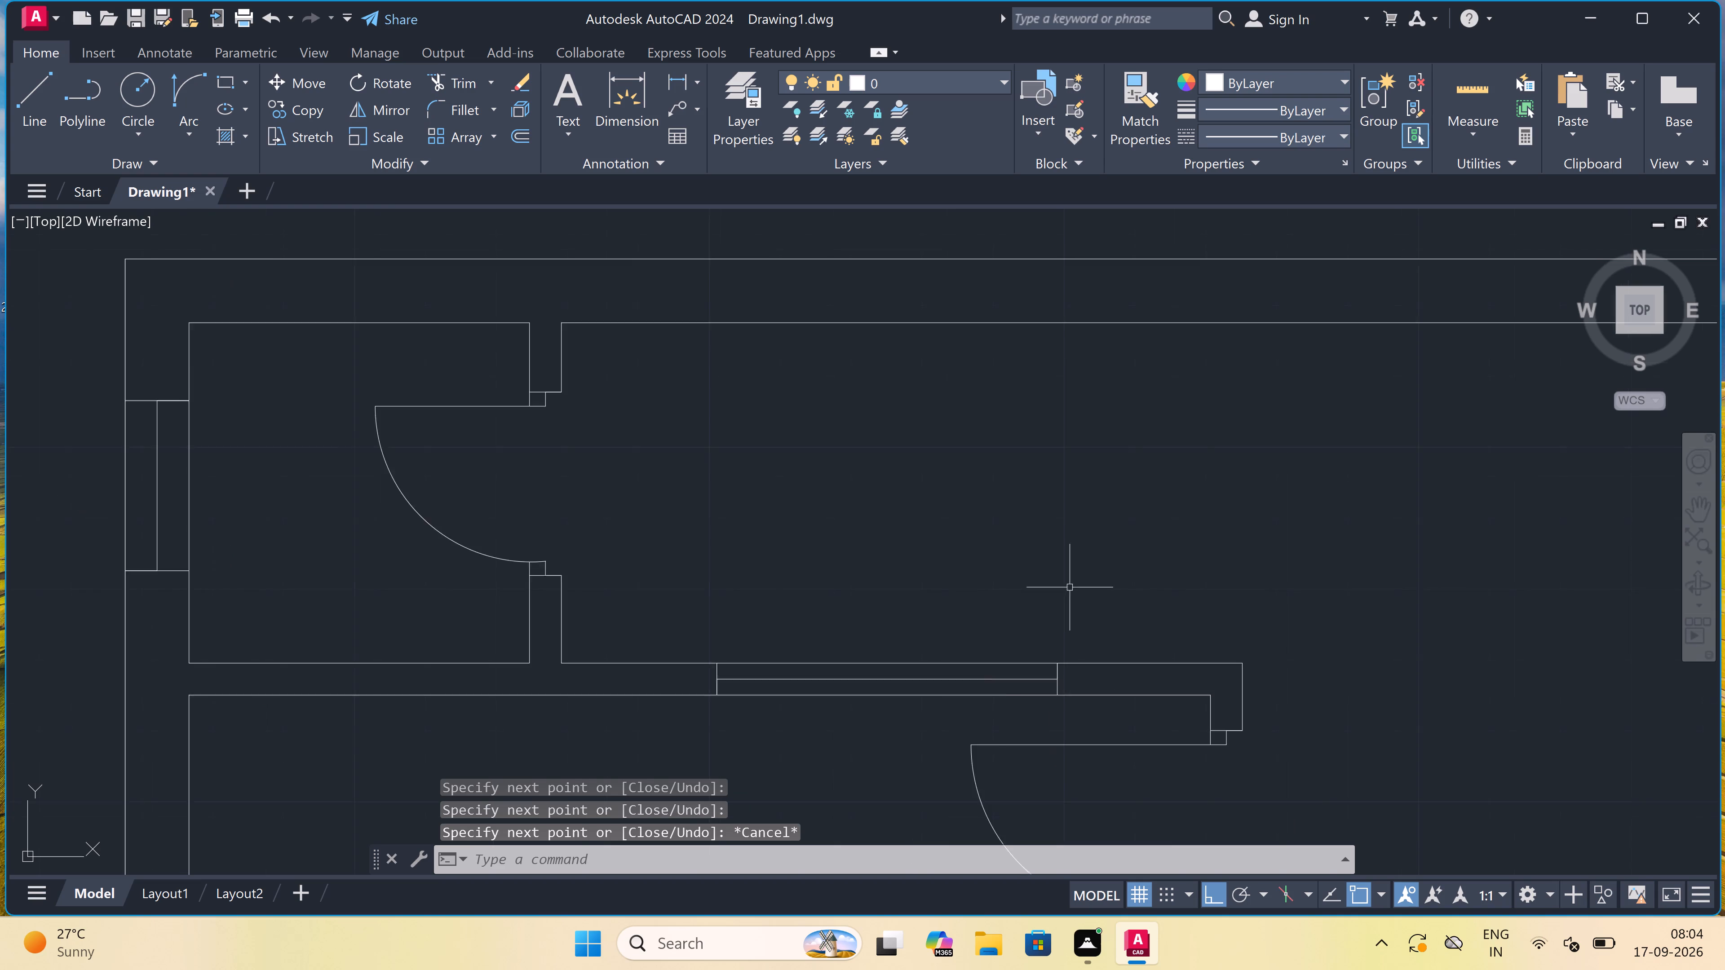
pyautogui.scroll(-1, 1070, 586)
pyautogui.scroll(1, 1134, 626)
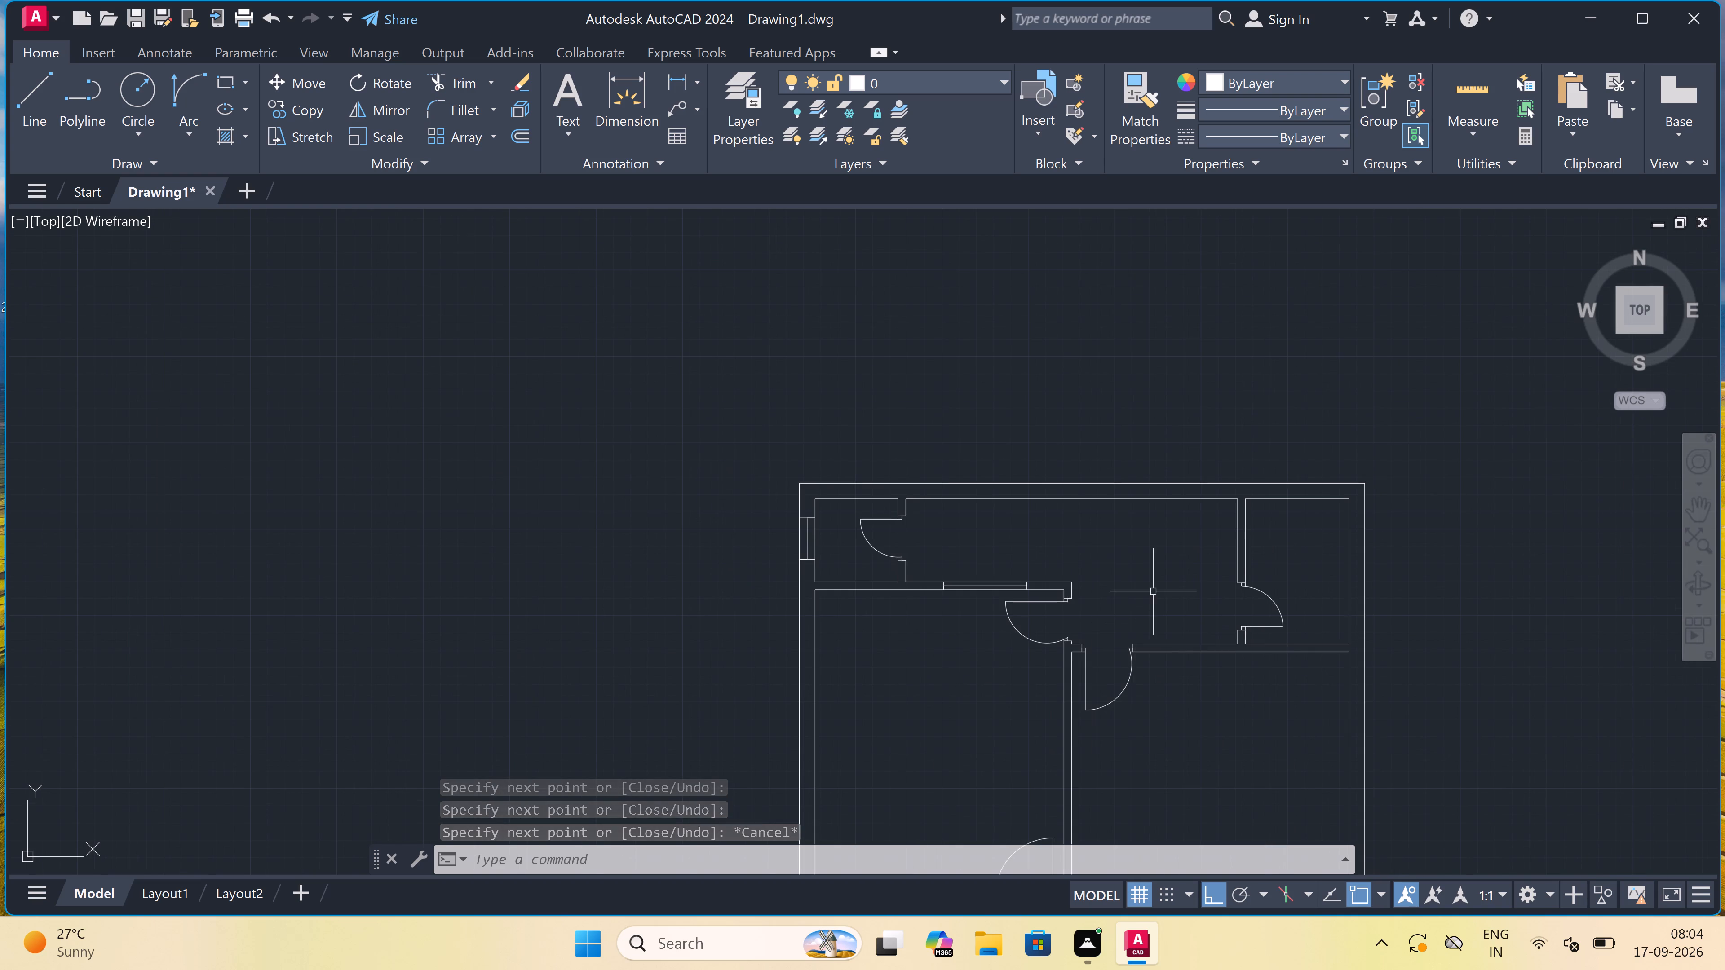
pyautogui.scroll(2, 1273, 521)
pyautogui.press('space')
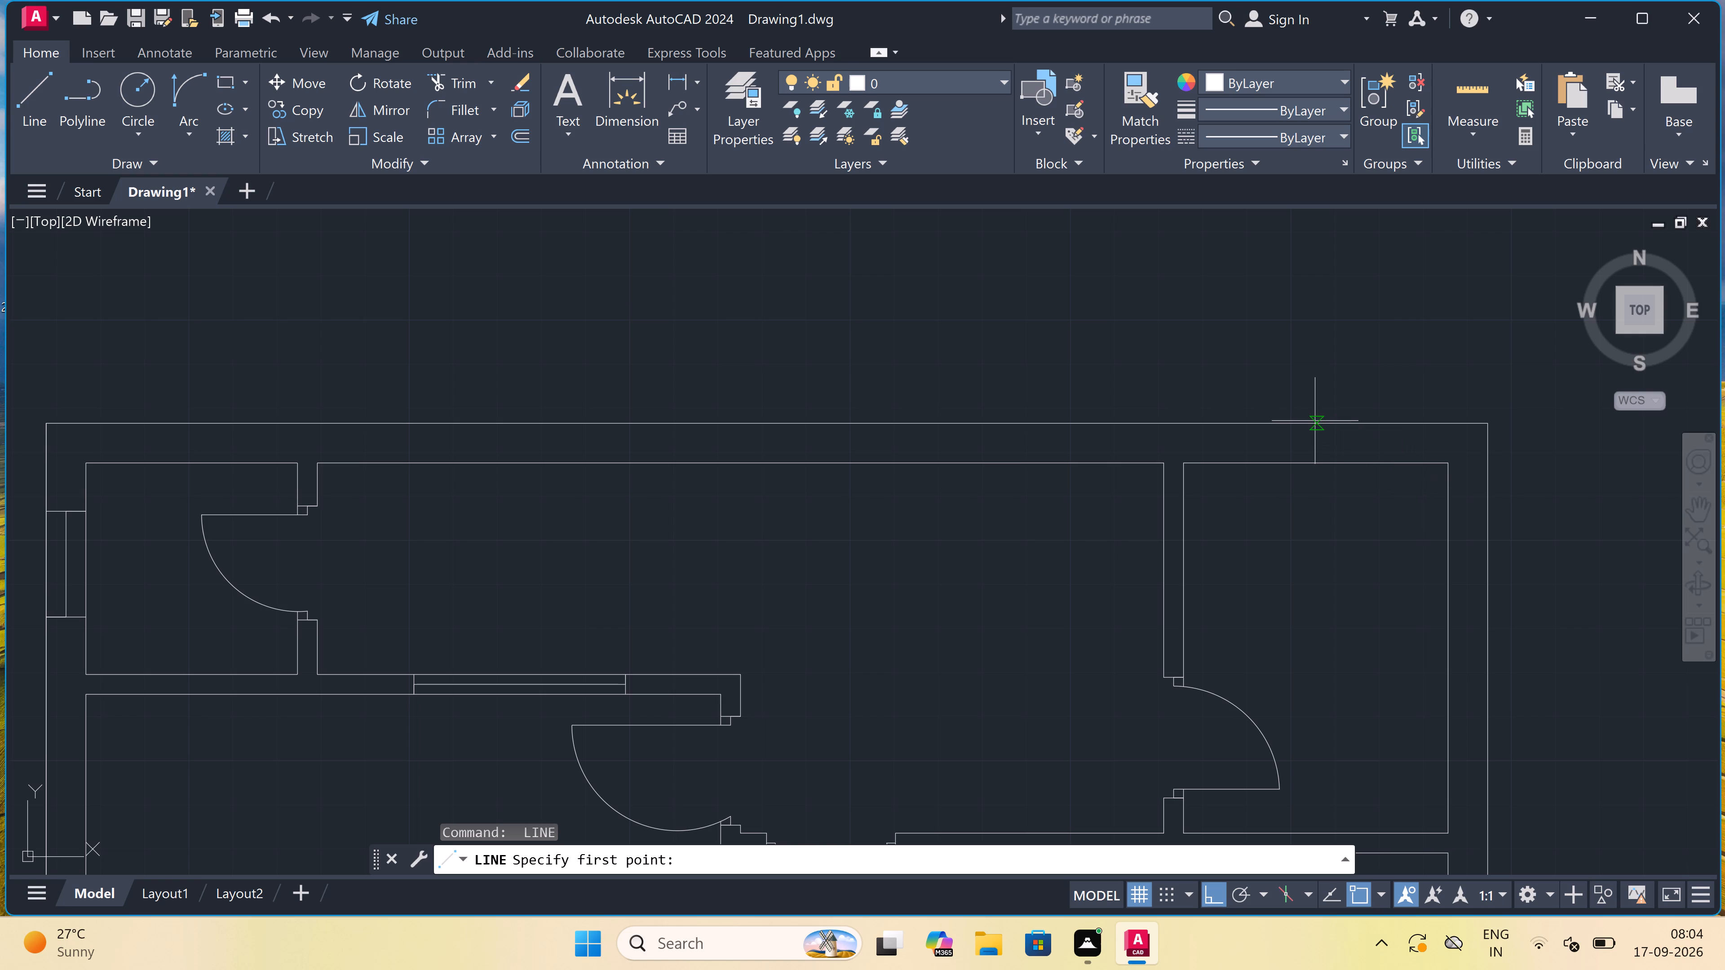
pyautogui.click(1264, 427)
pyautogui.click(1265, 464)
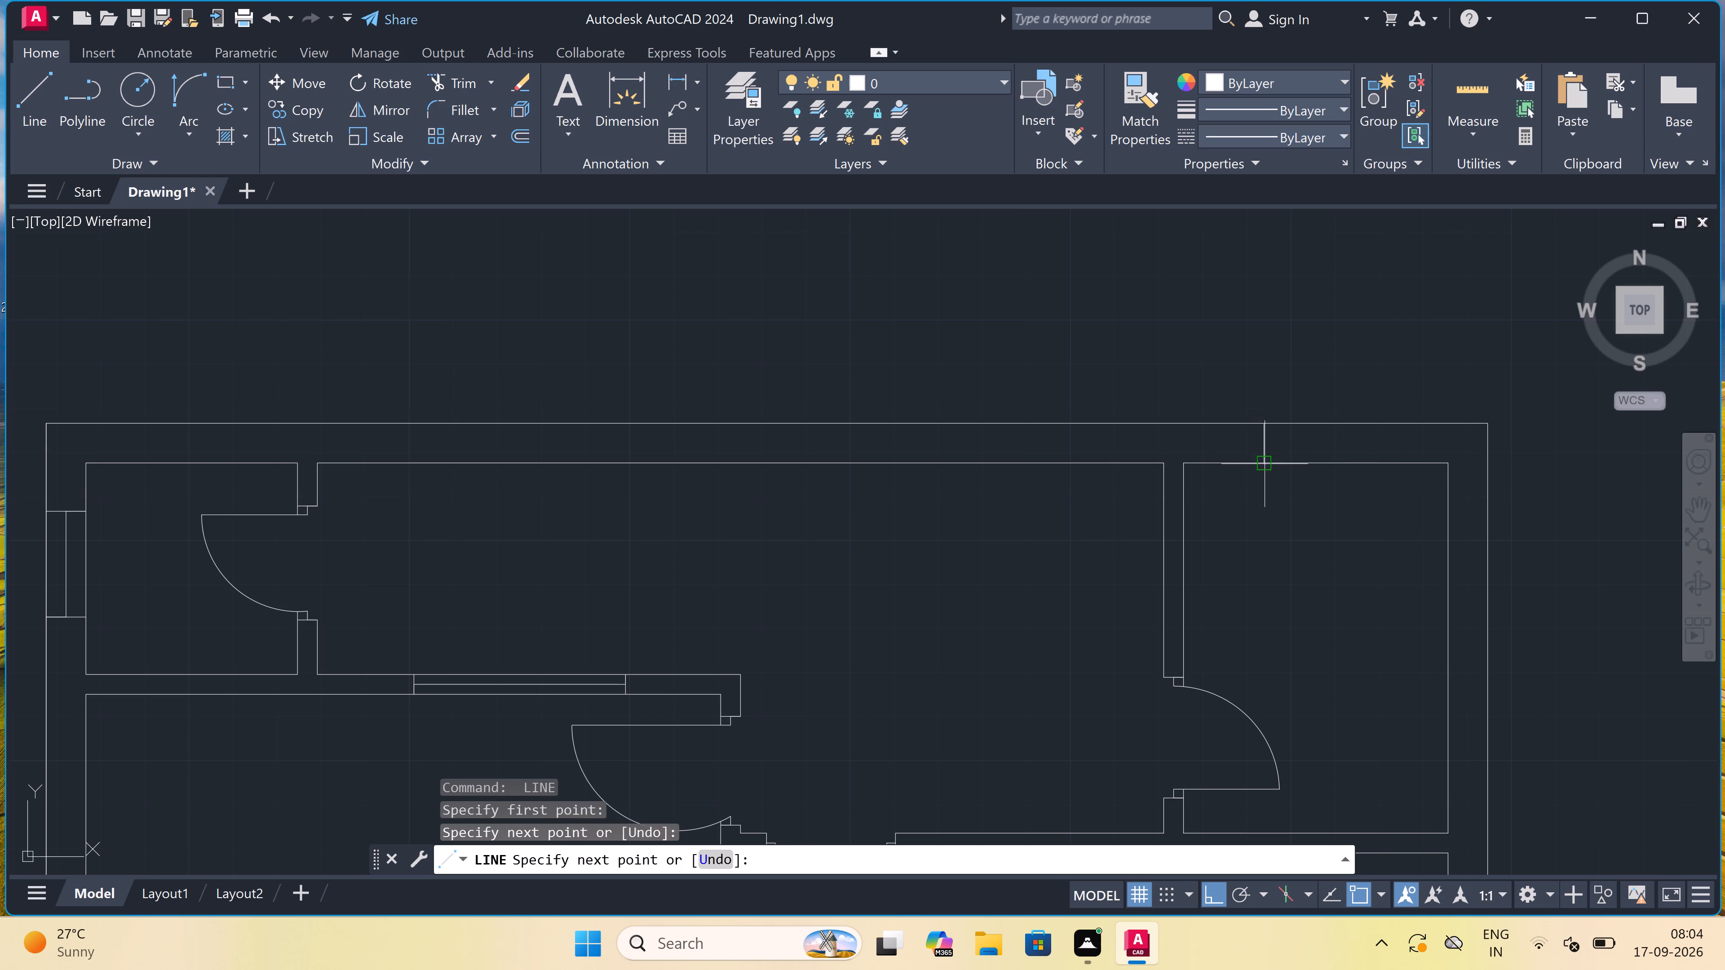
pyautogui.click(1268, 446)
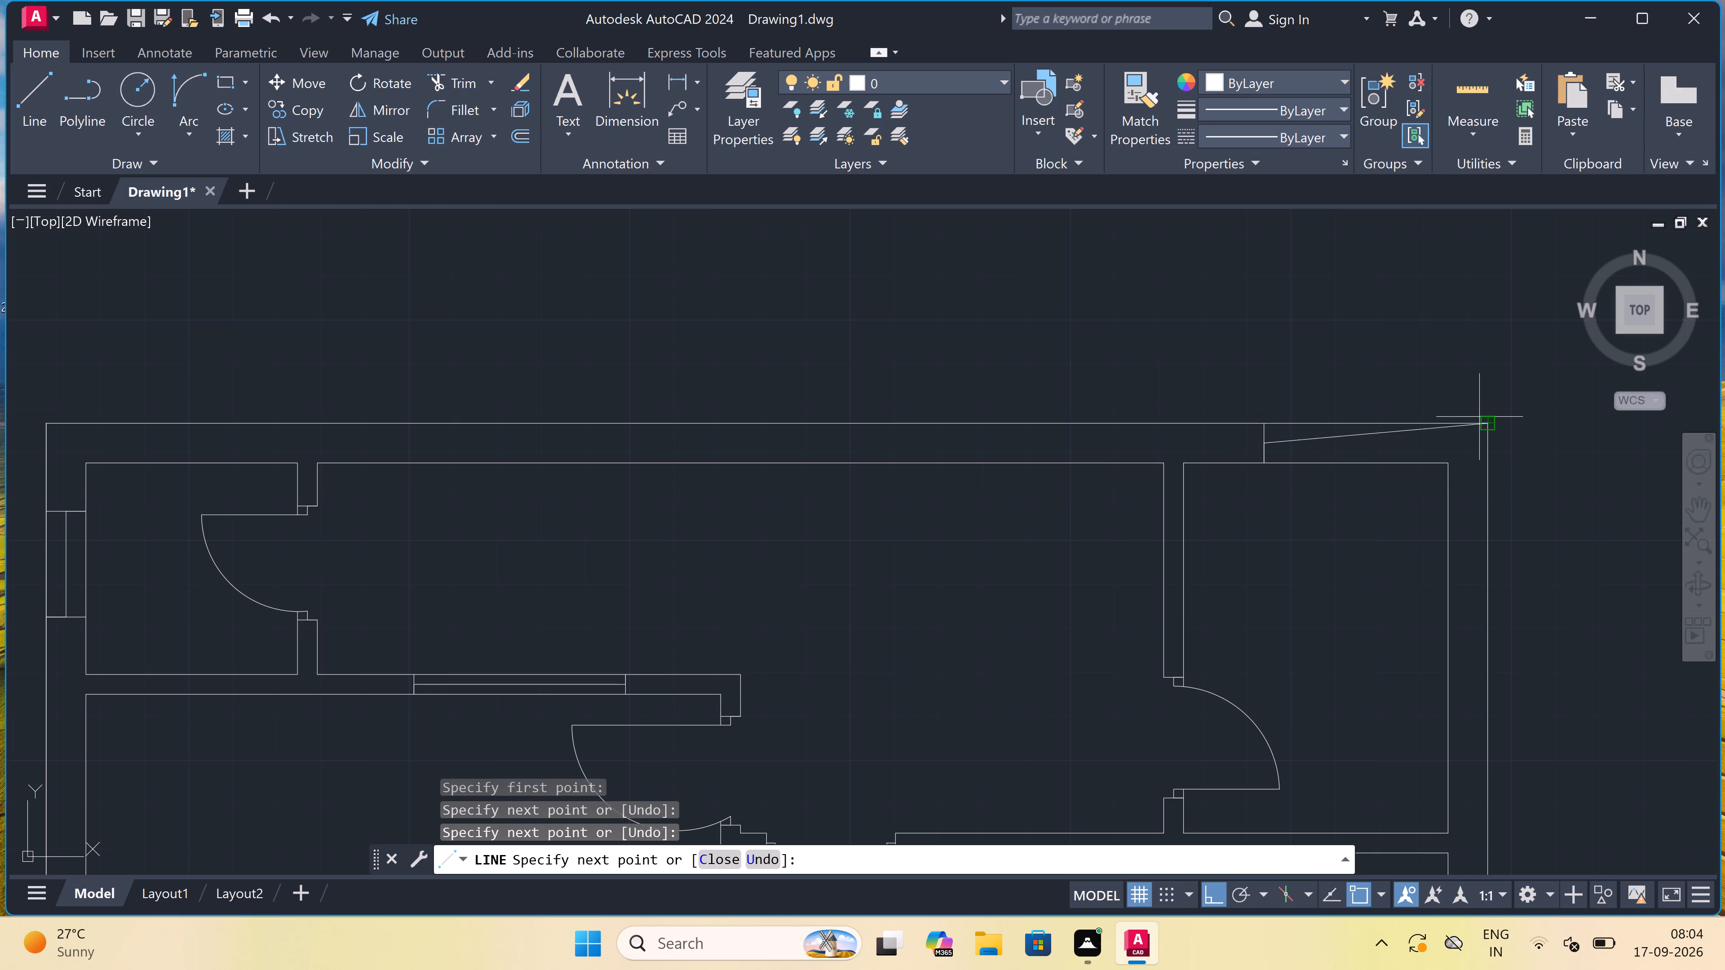
pyautogui.write("2'")
pyautogui.press('space')
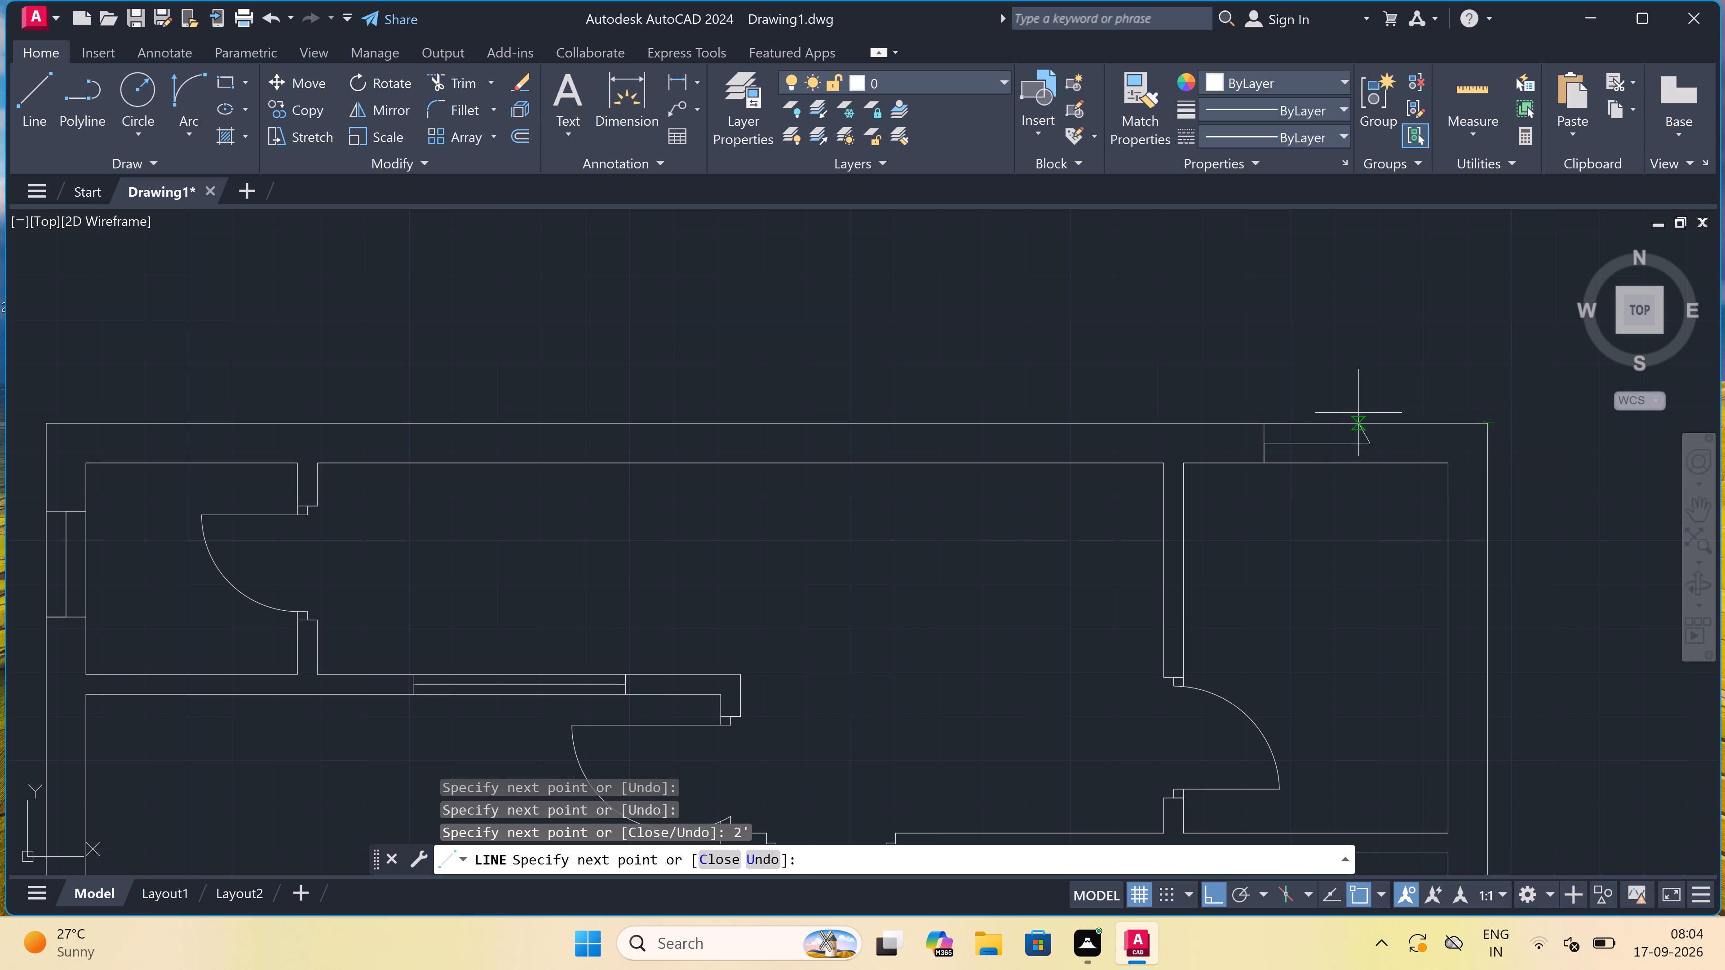
pyautogui.moveTo(1366, 419); pyautogui.dragTo(1369, 425)
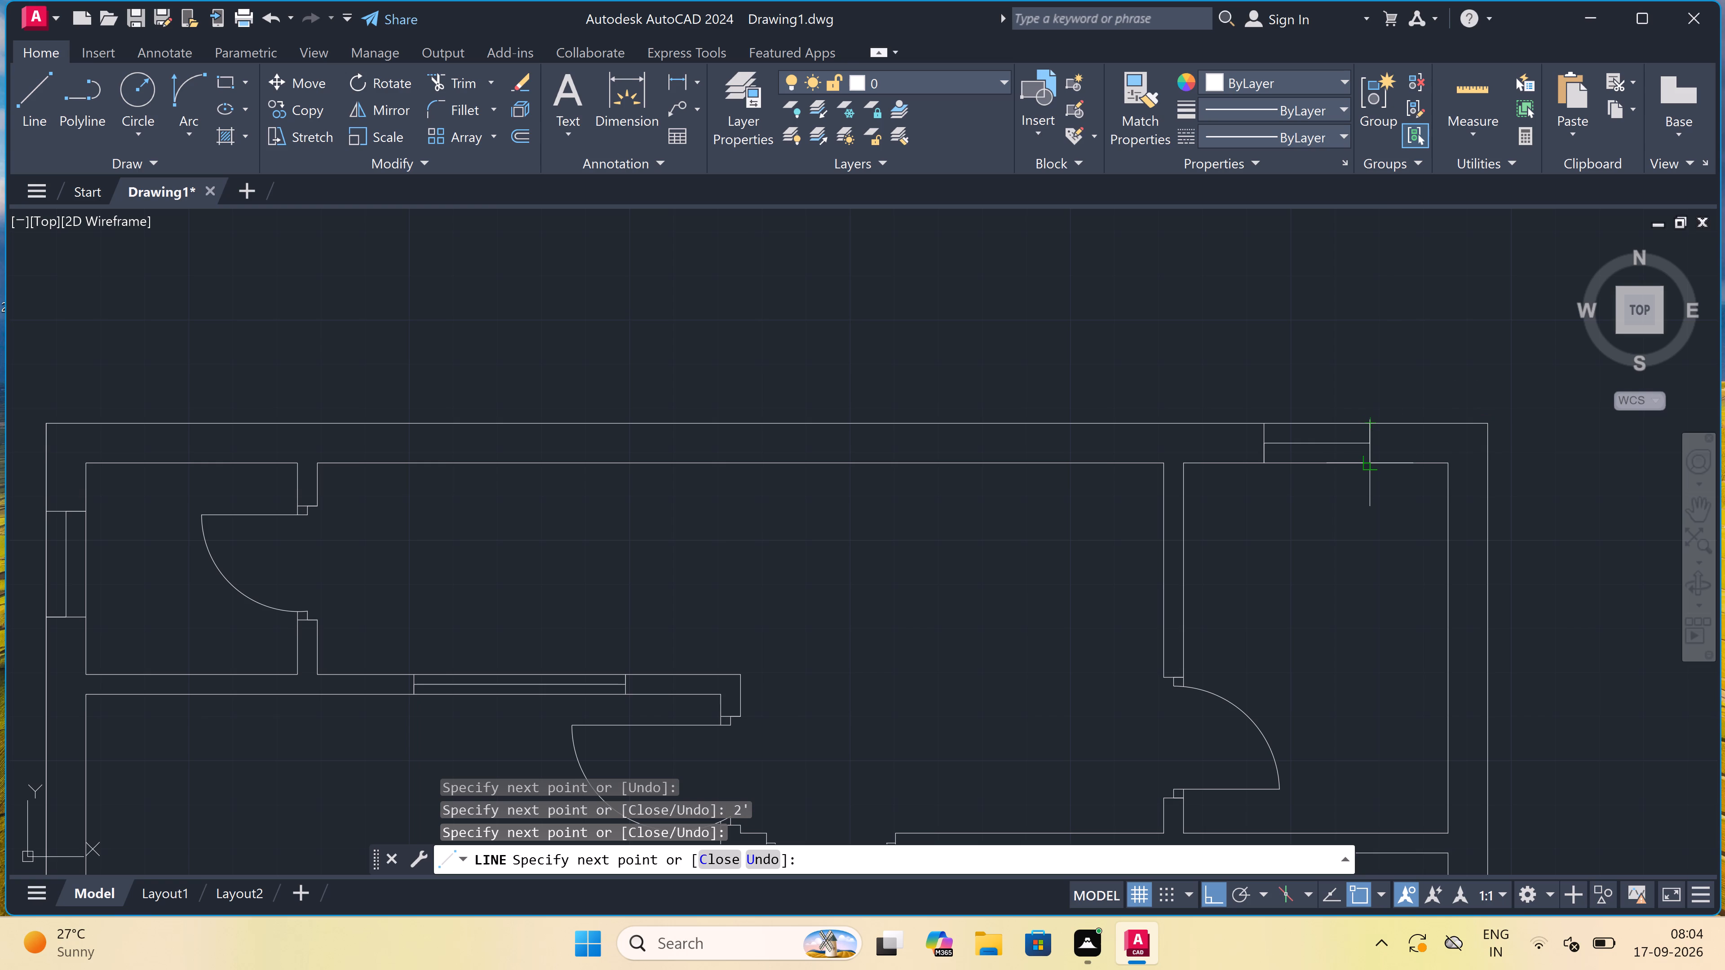
pyautogui.click(1374, 467)
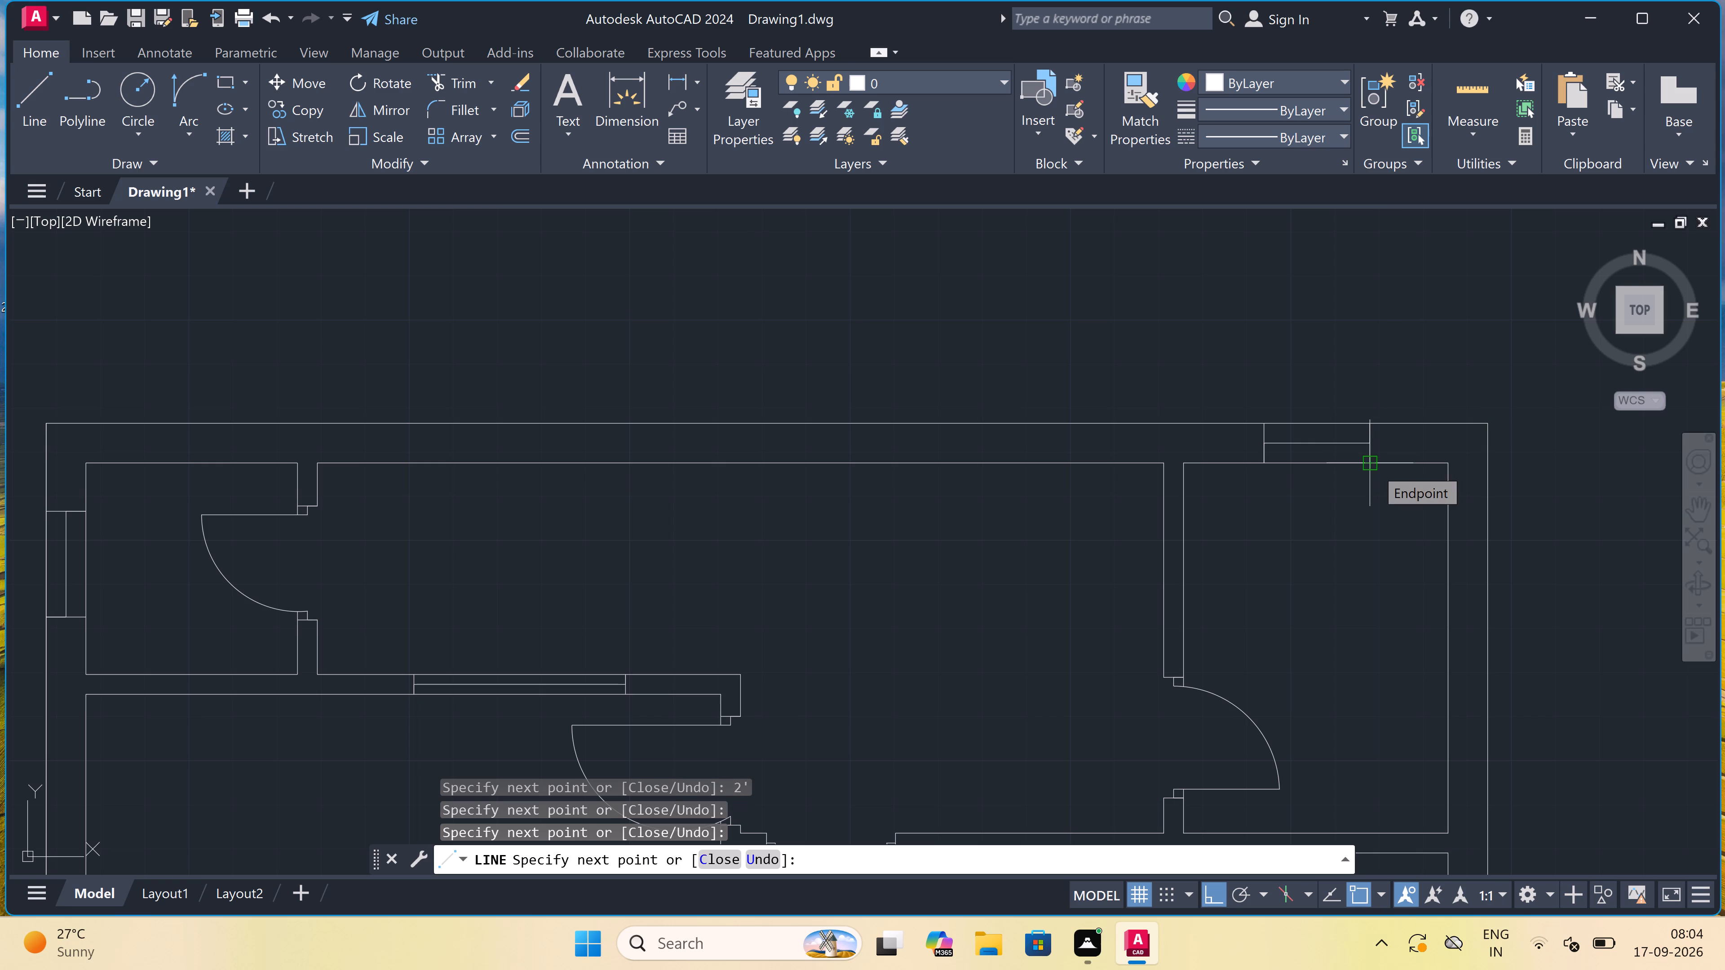
pyautogui.press('Escape')
# Draw a 5' window in the right exterior wall of the large room below the upper-right room, with centre line and end lines.
pyautogui.scroll(-7, 1312, 436)
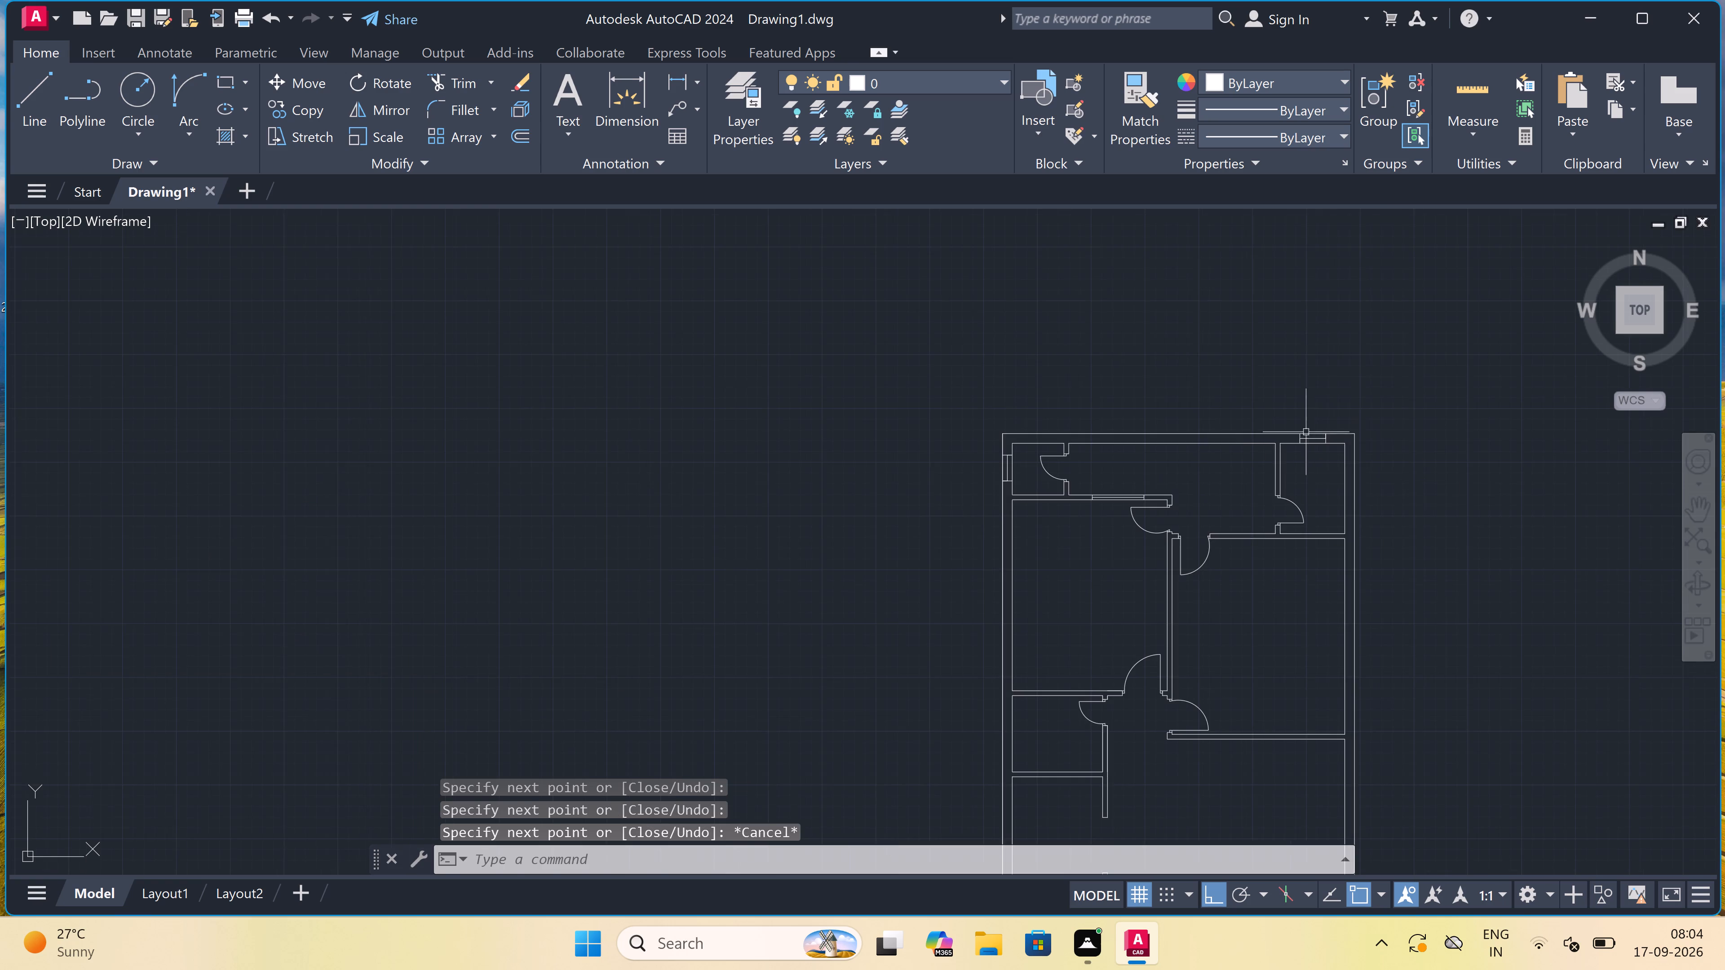
pyautogui.scroll(4, 1318, 452)
pyautogui.scroll(2, 1261, 459)
pyautogui.press('space')
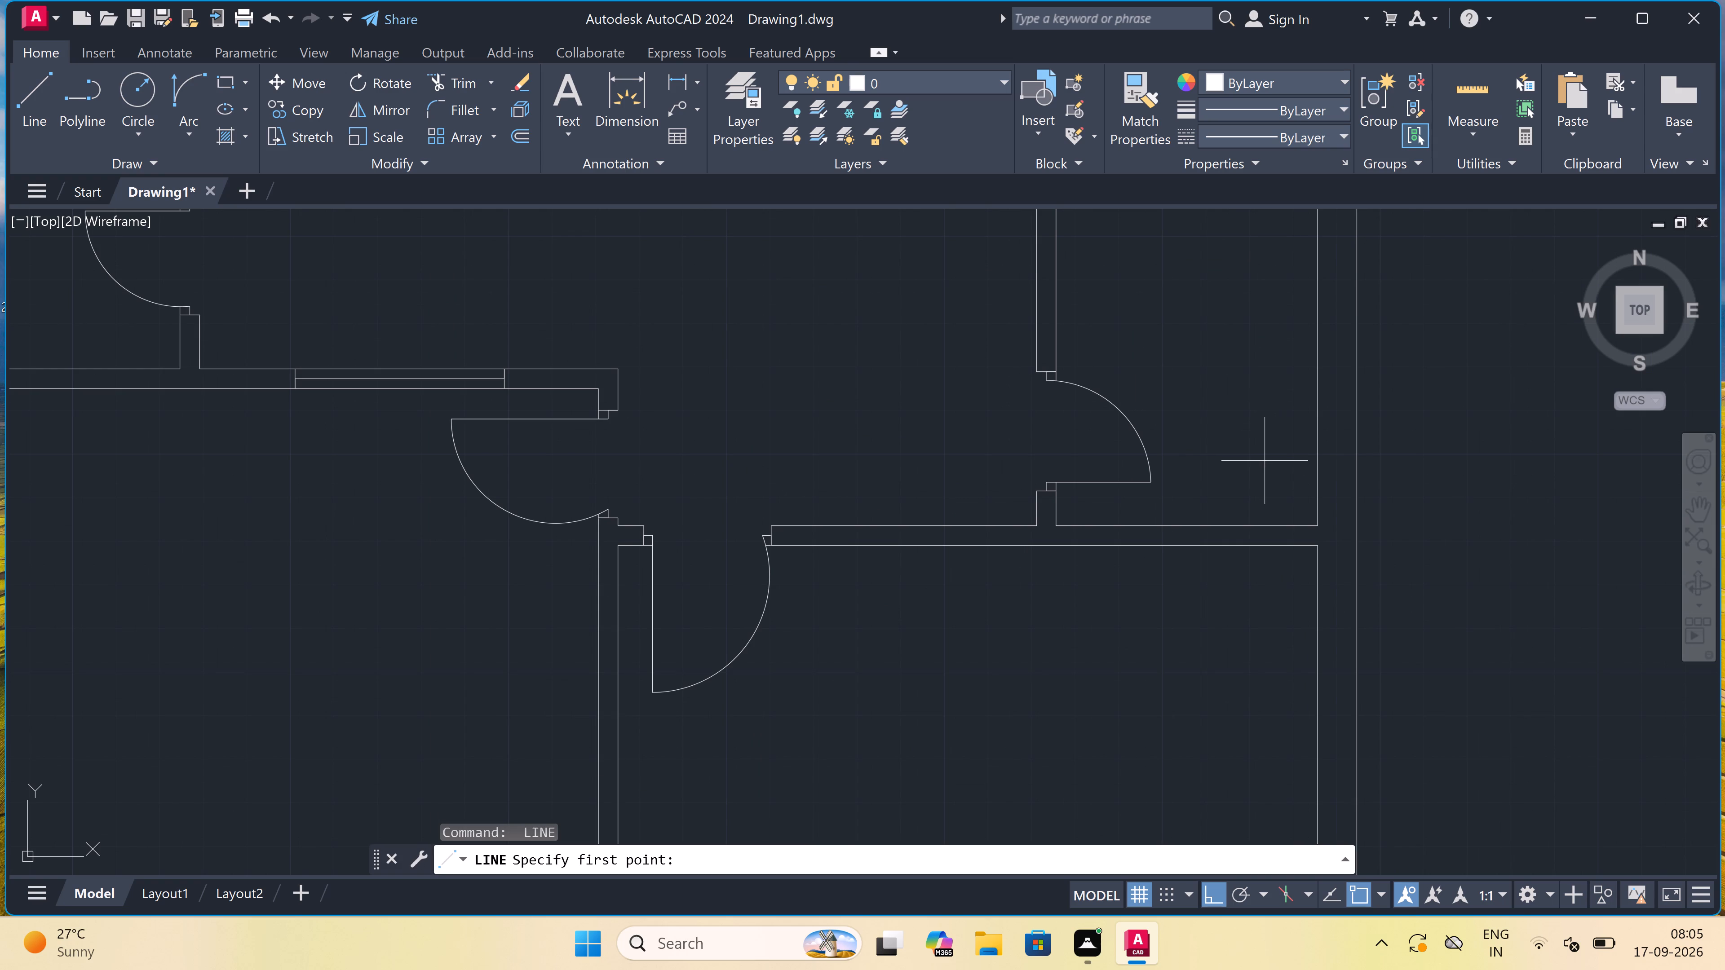
pyautogui.scroll(-1, 1265, 461)
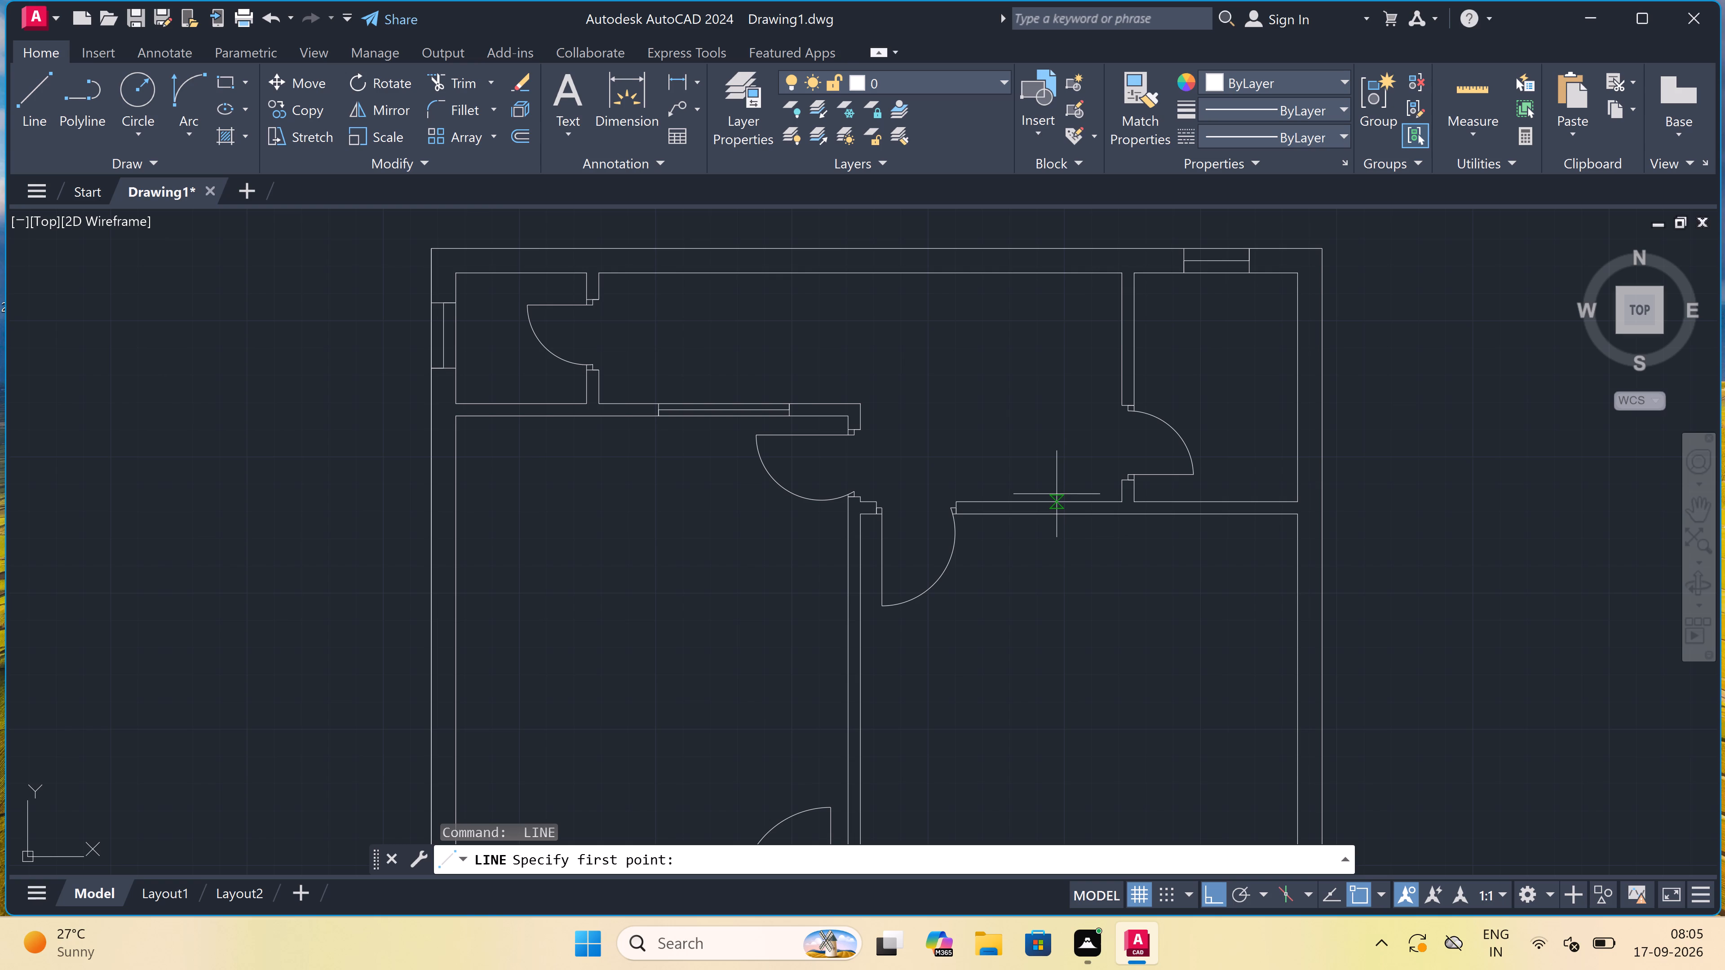
pyautogui.scroll(-1, 1054, 496)
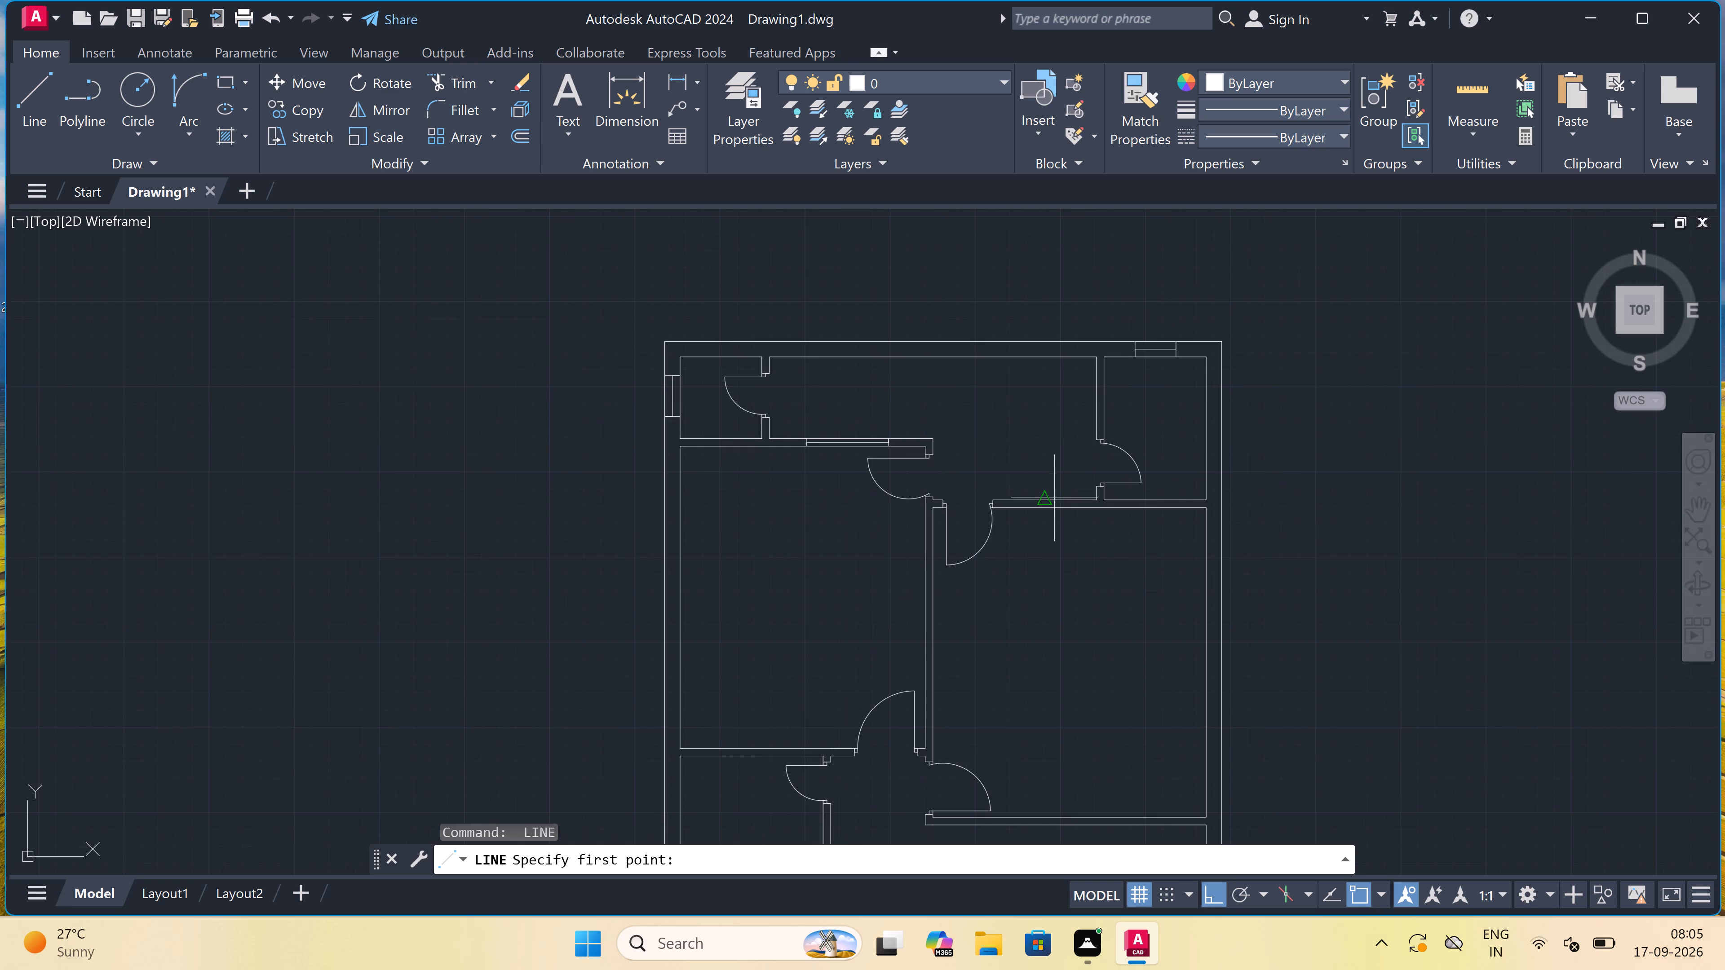
pyautogui.click(1204, 576)
pyautogui.click(1222, 572)
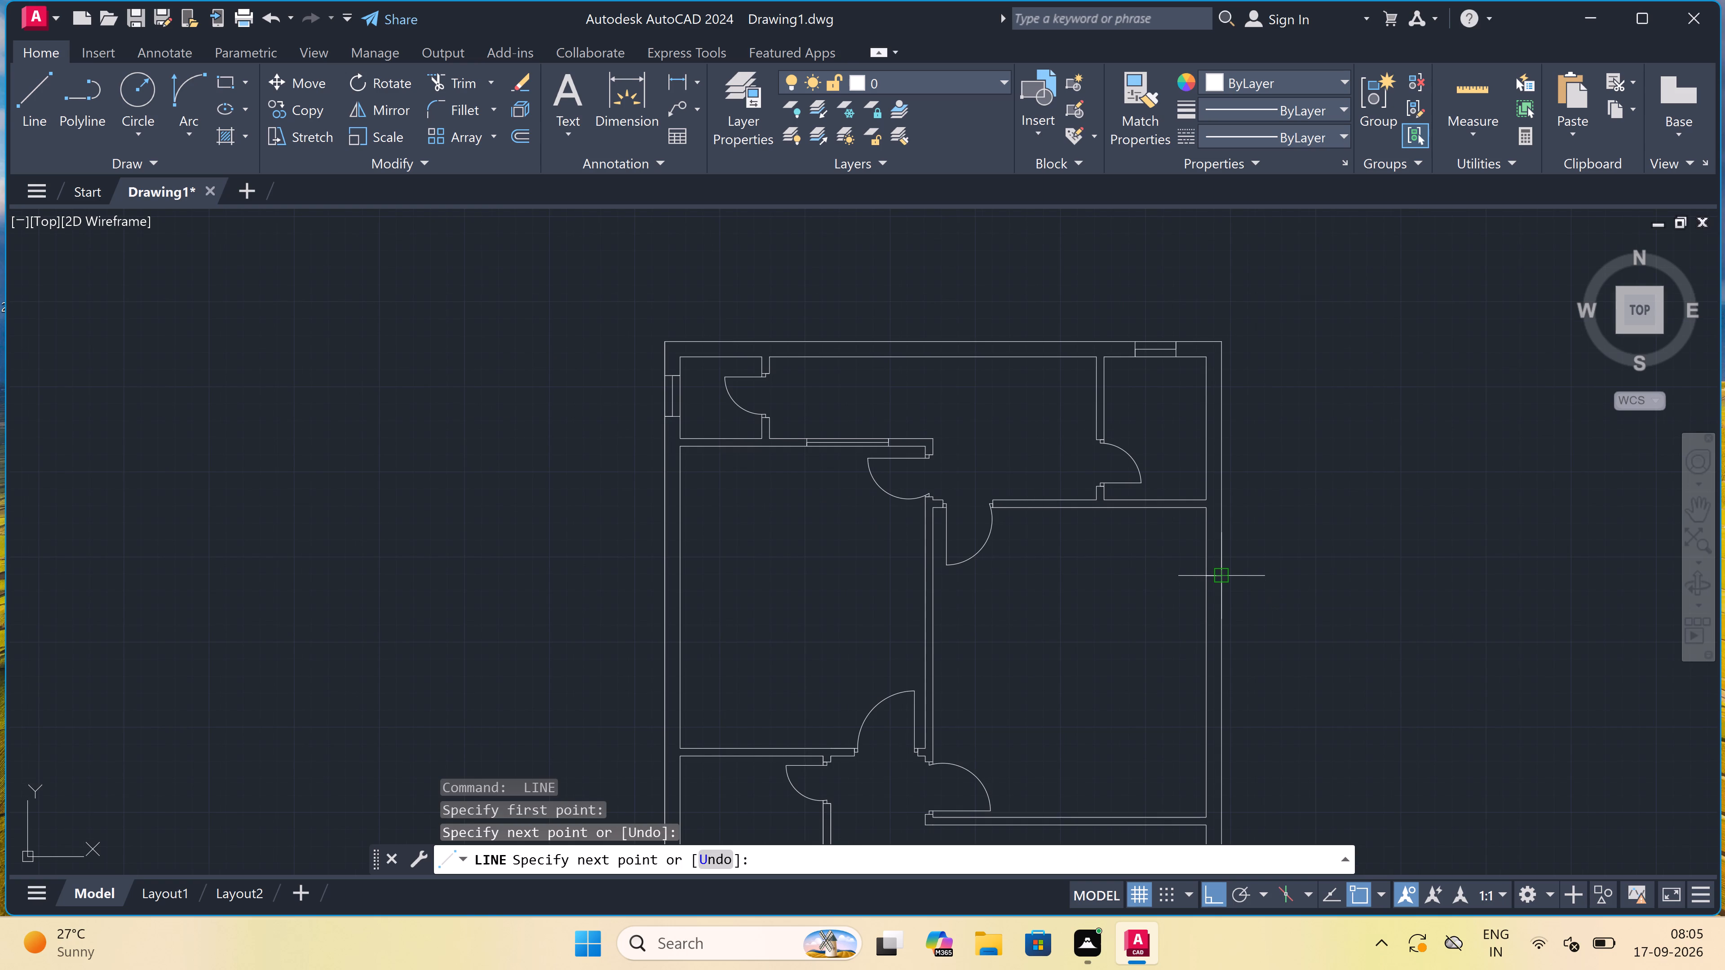
pyautogui.click(1210, 572)
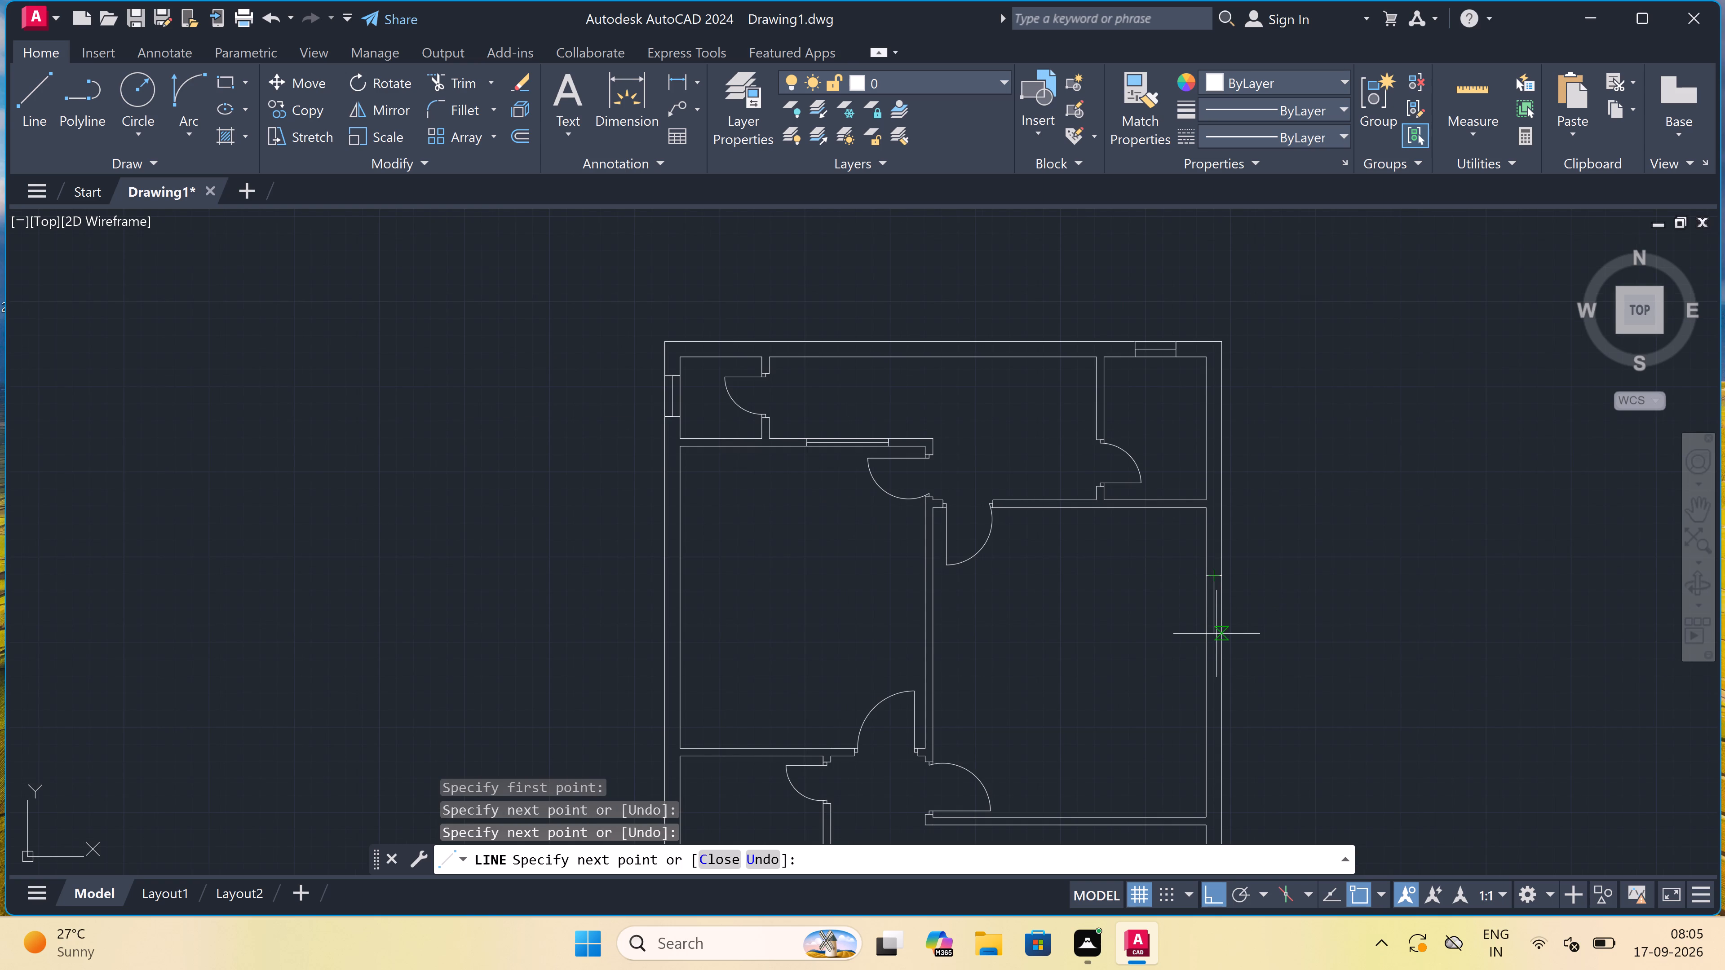
pyautogui.write("5'")
pyautogui.press('space')
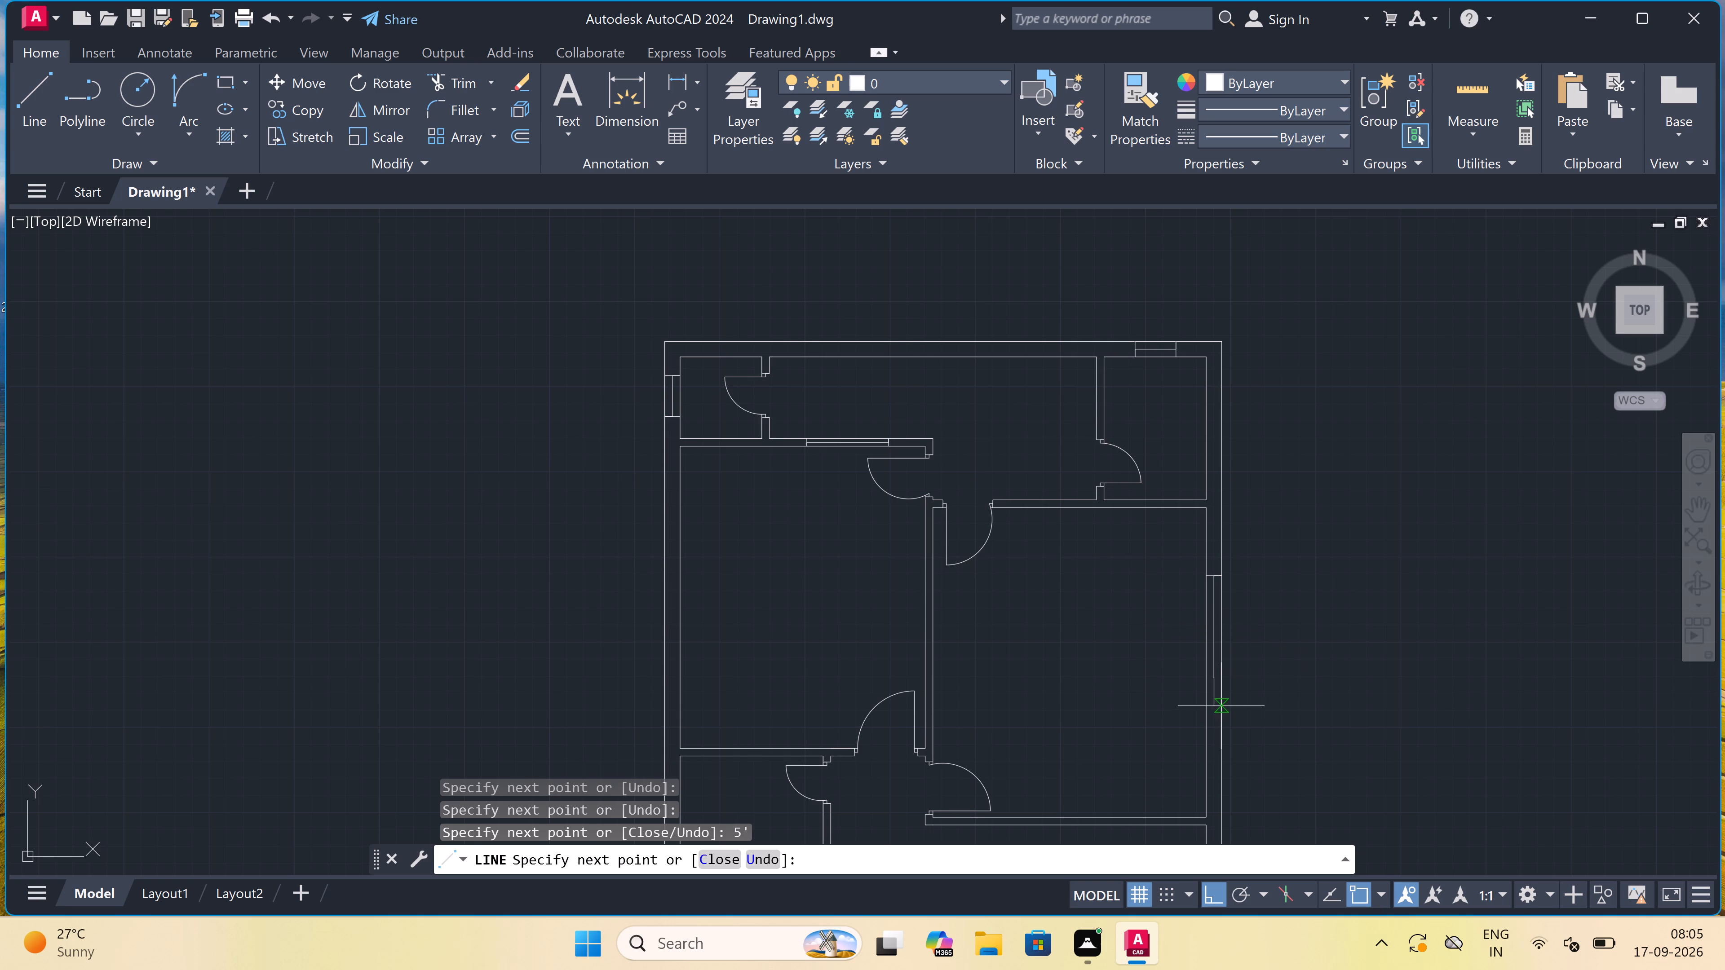
pyautogui.scroll(3, 1210, 681)
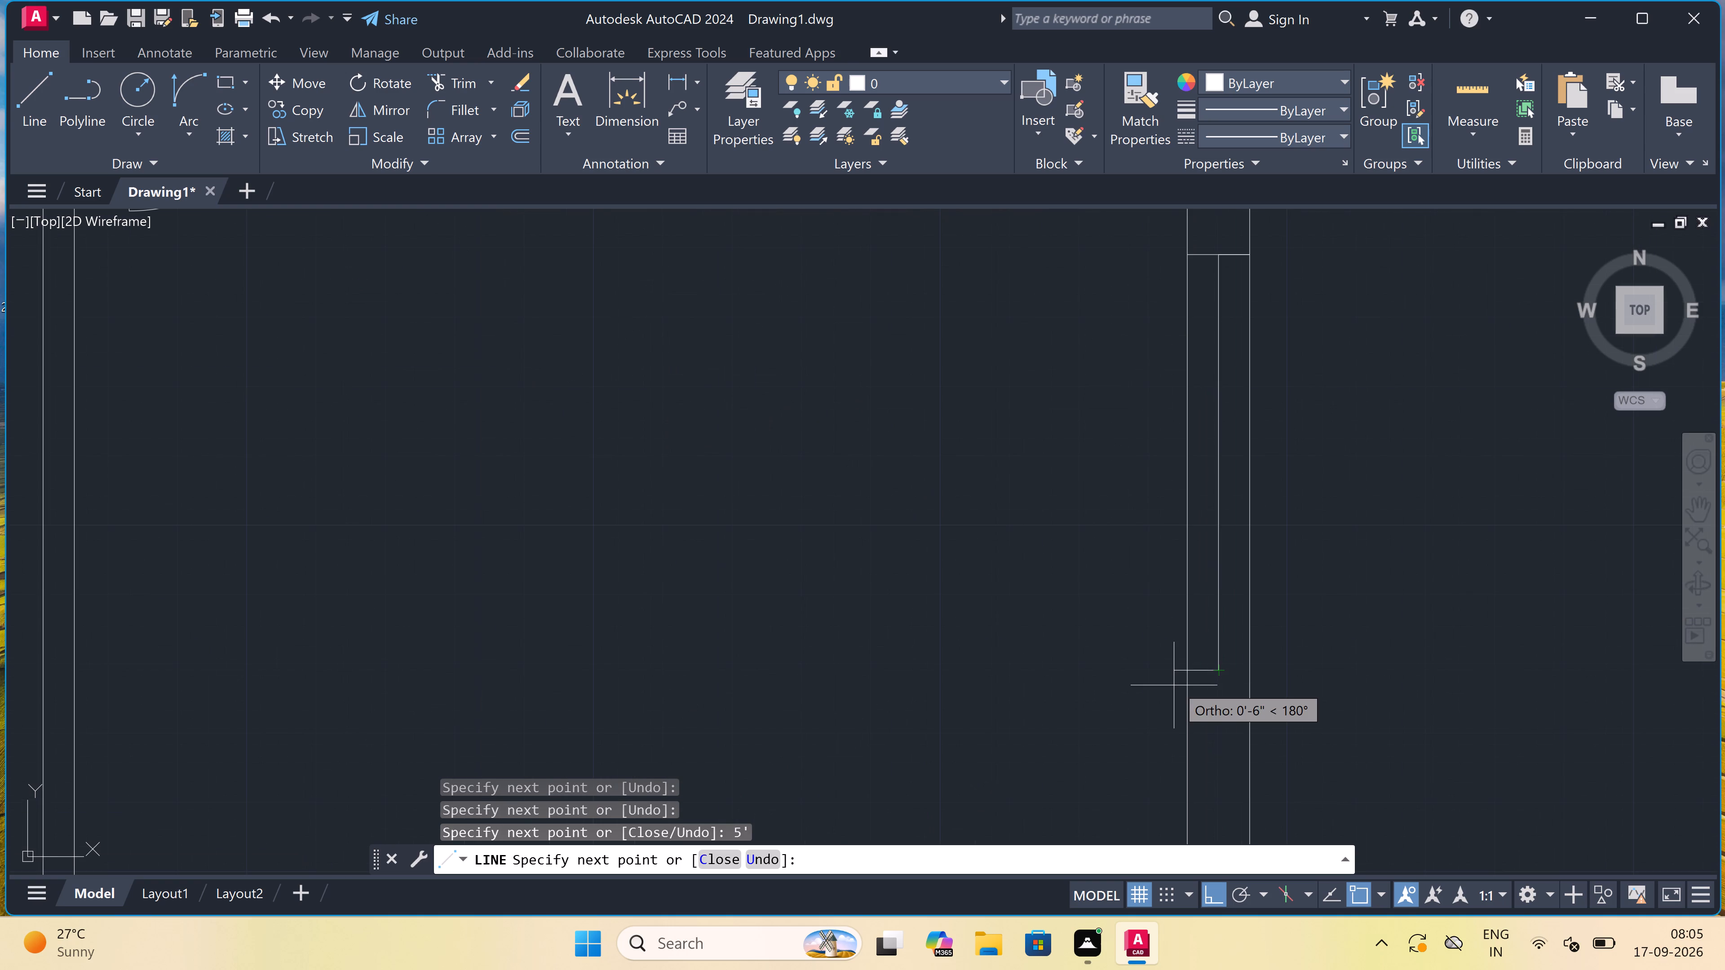
pyautogui.click(1187, 664)
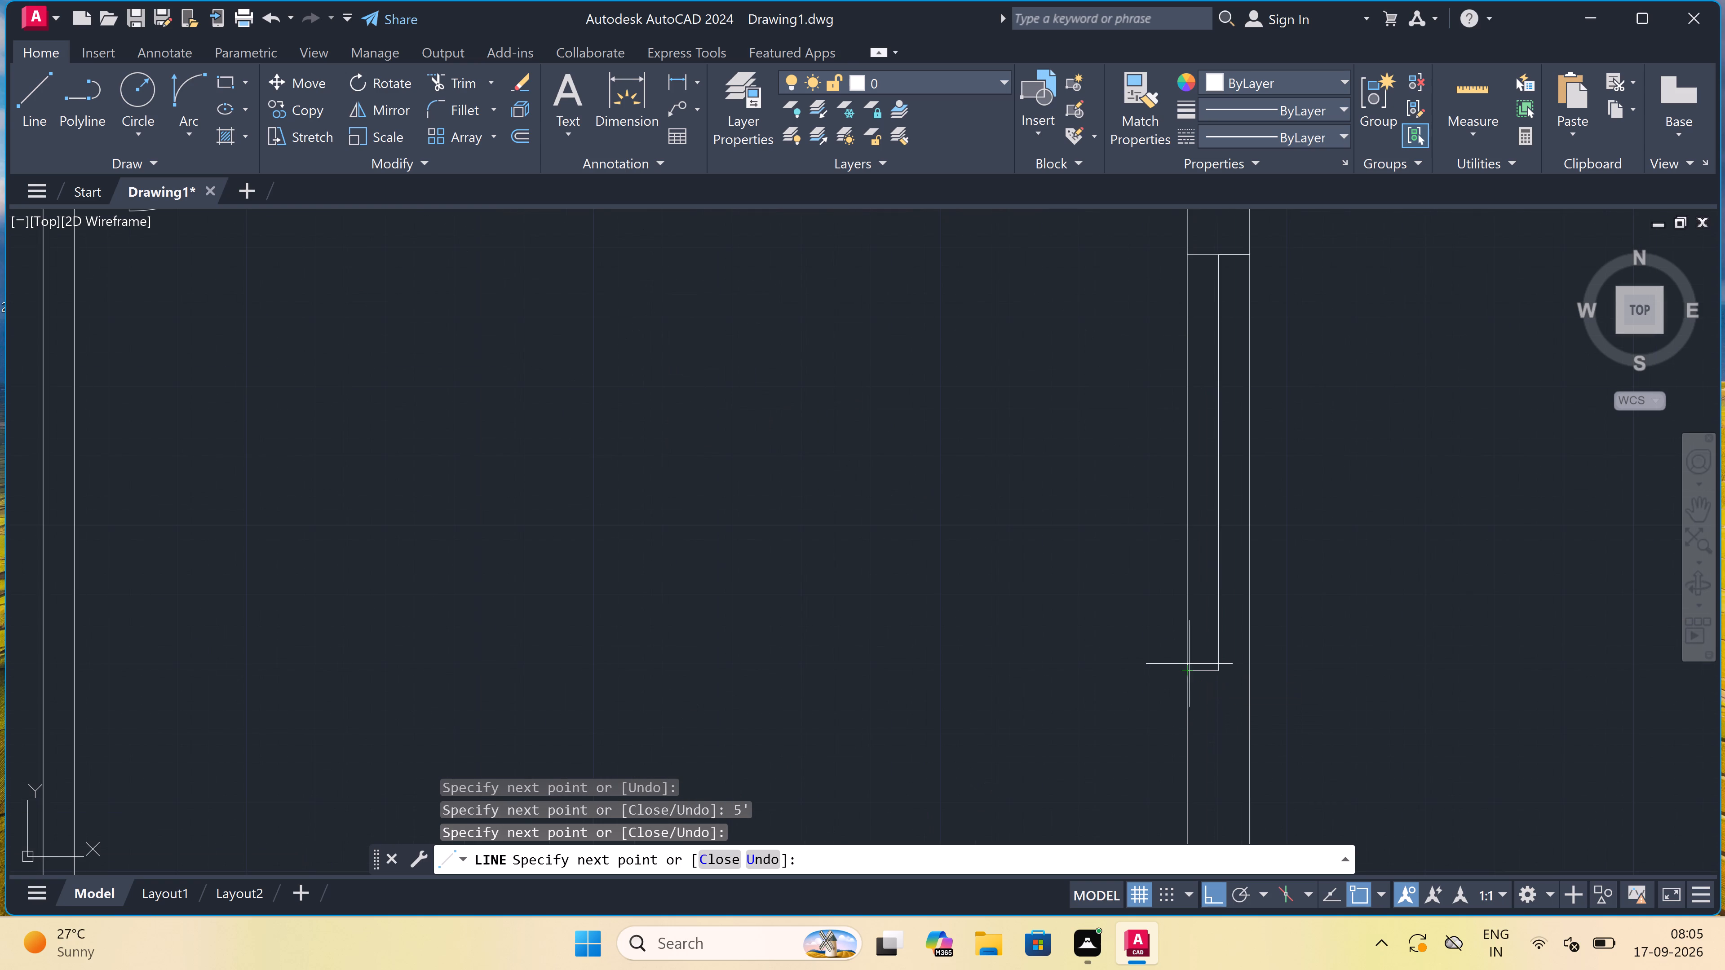
pyautogui.doubleClick(1248, 673)
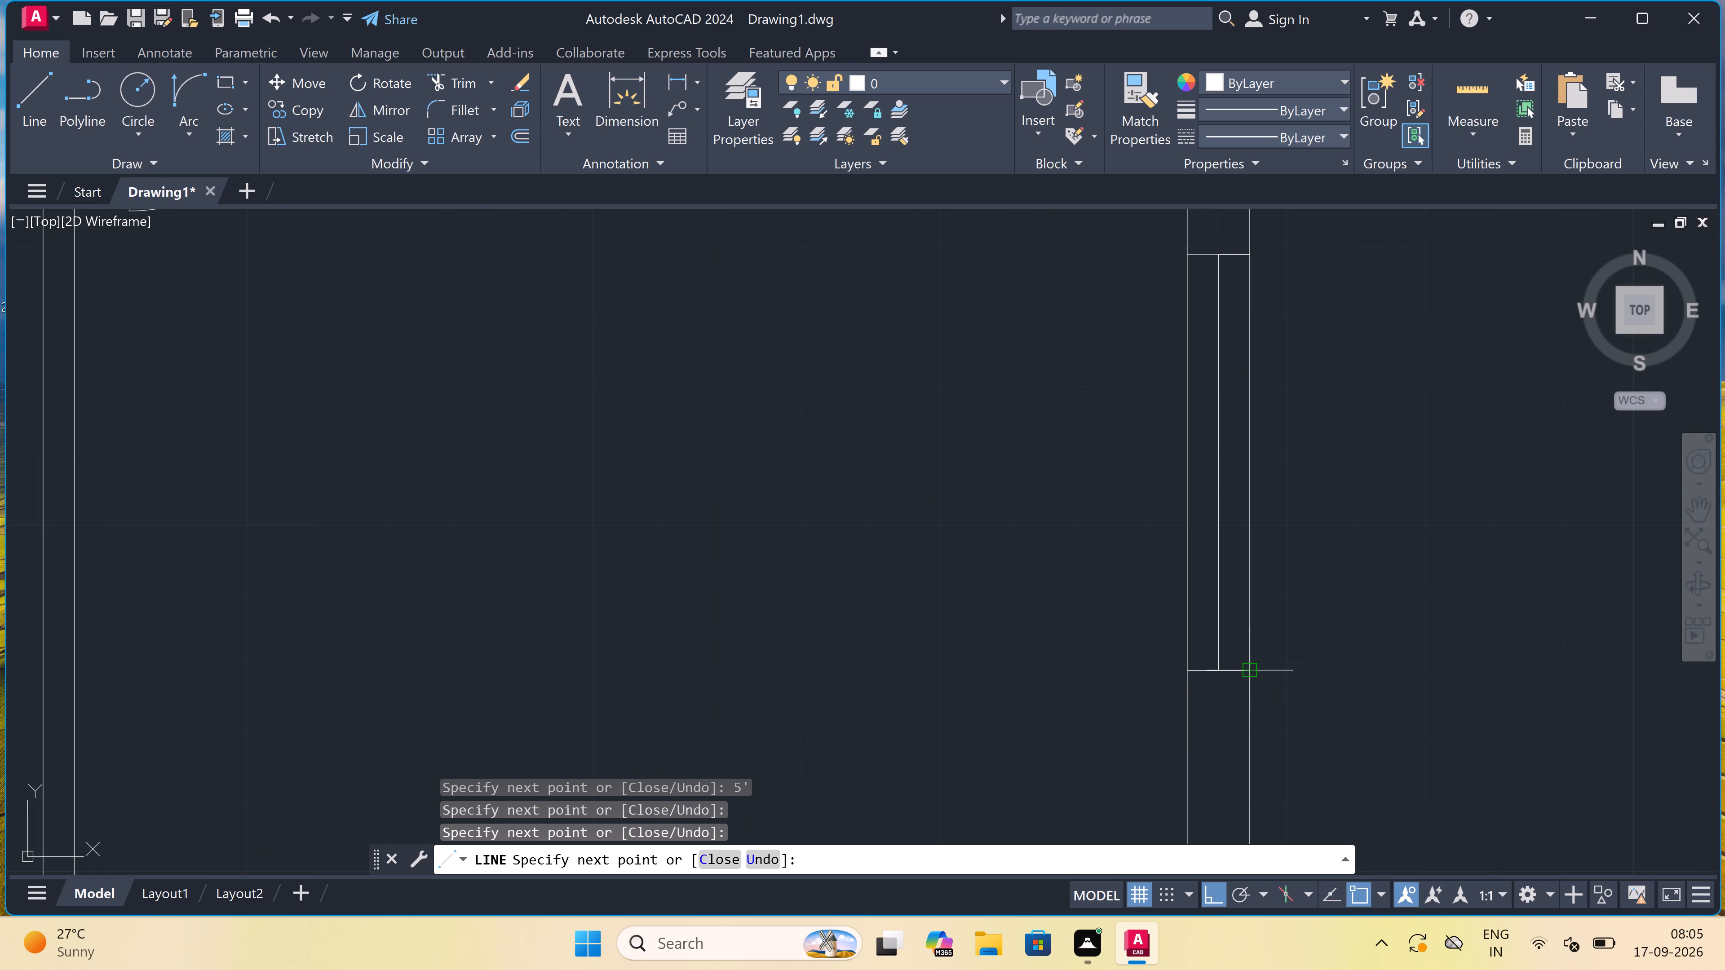
pyautogui.press('Escape')
# Draw a 5' window in the left exterior wall of the large upper-left room, with centre line and end lines.
pyautogui.scroll(-6, 1230, 634)
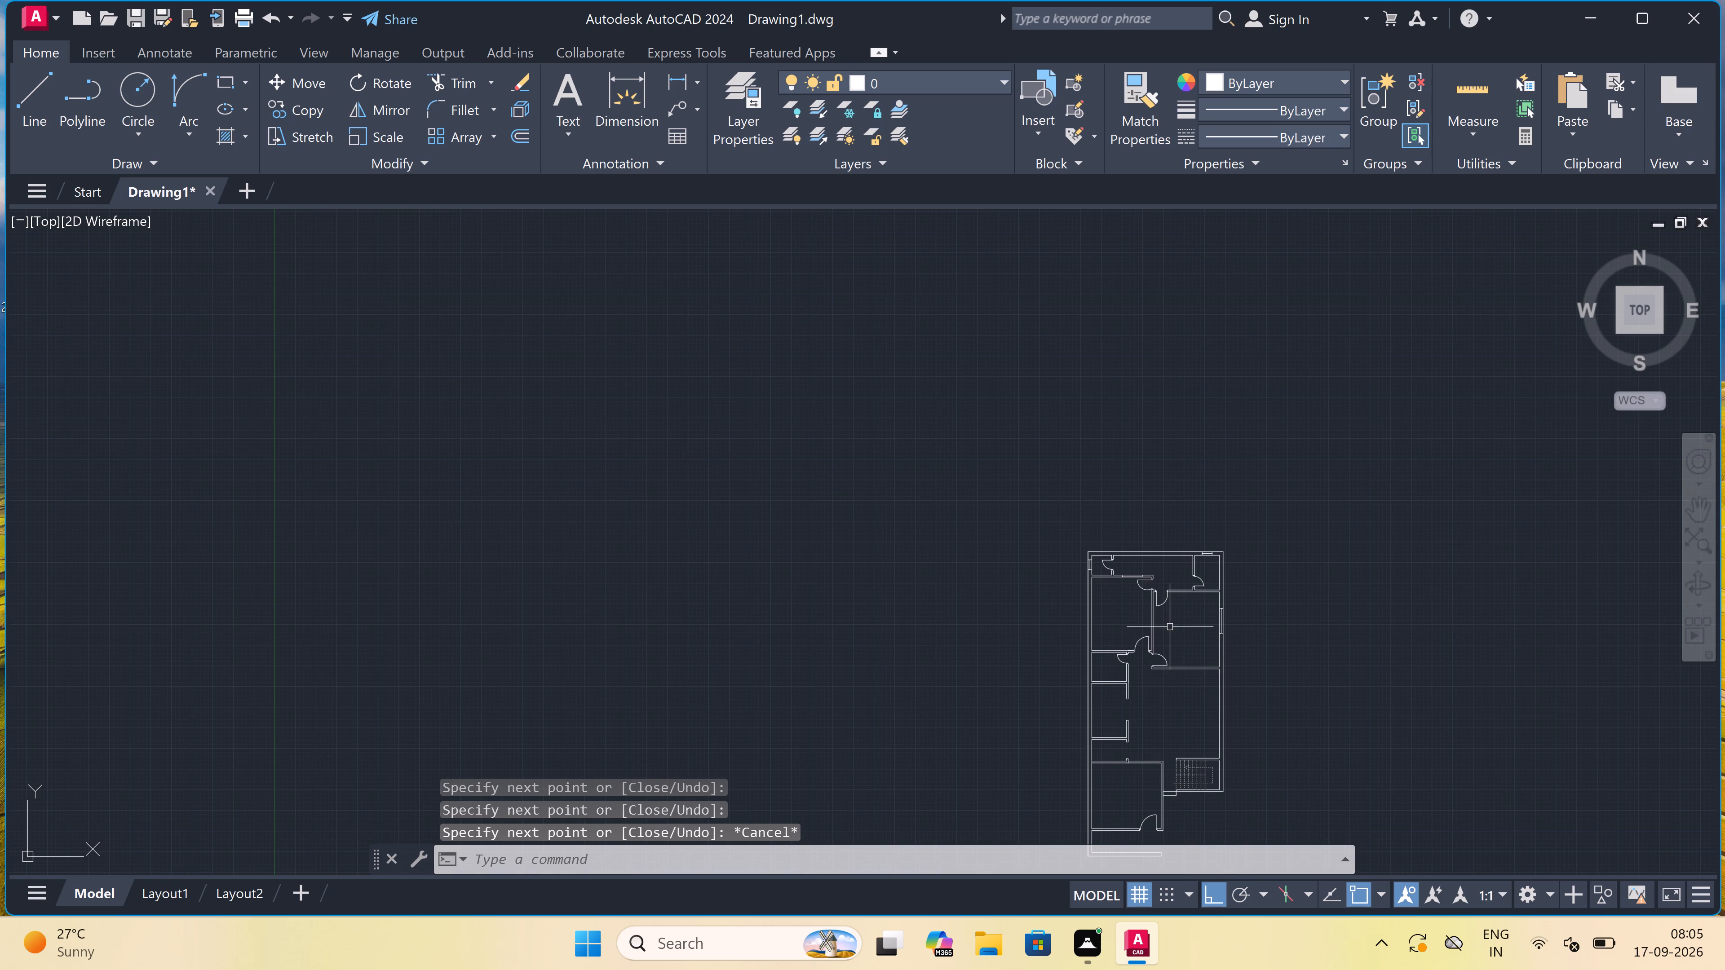
pyautogui.press('space')
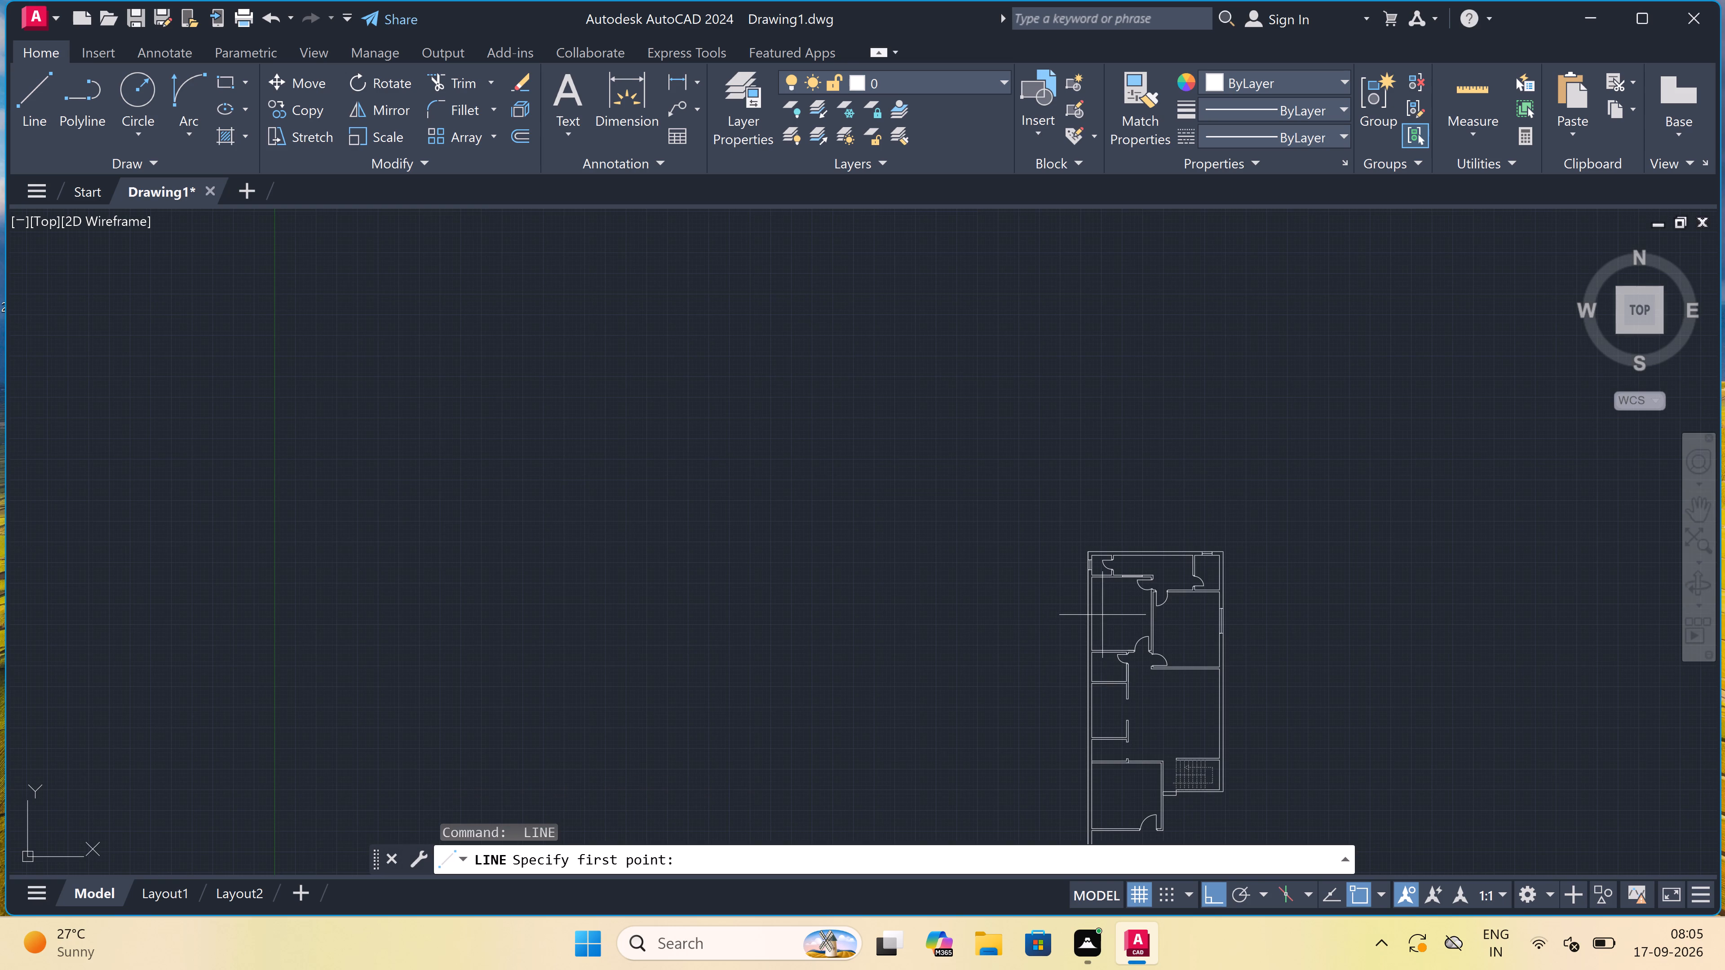
pyautogui.scroll(4, 1100, 609)
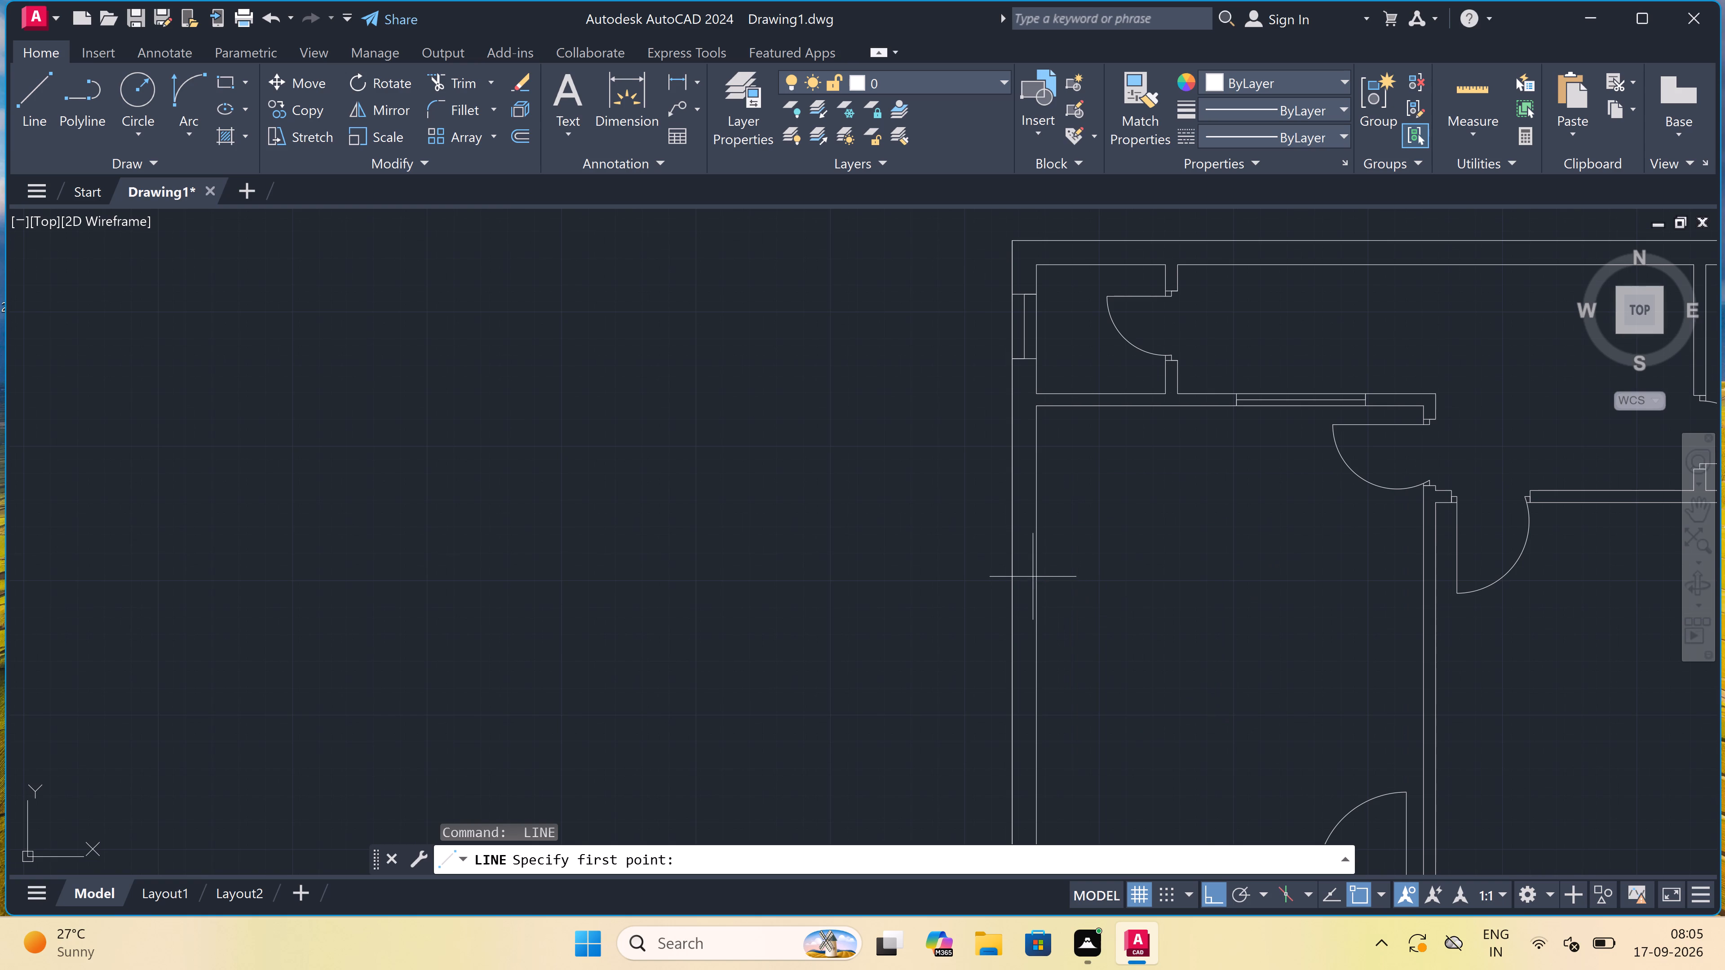
pyautogui.click(1017, 560)
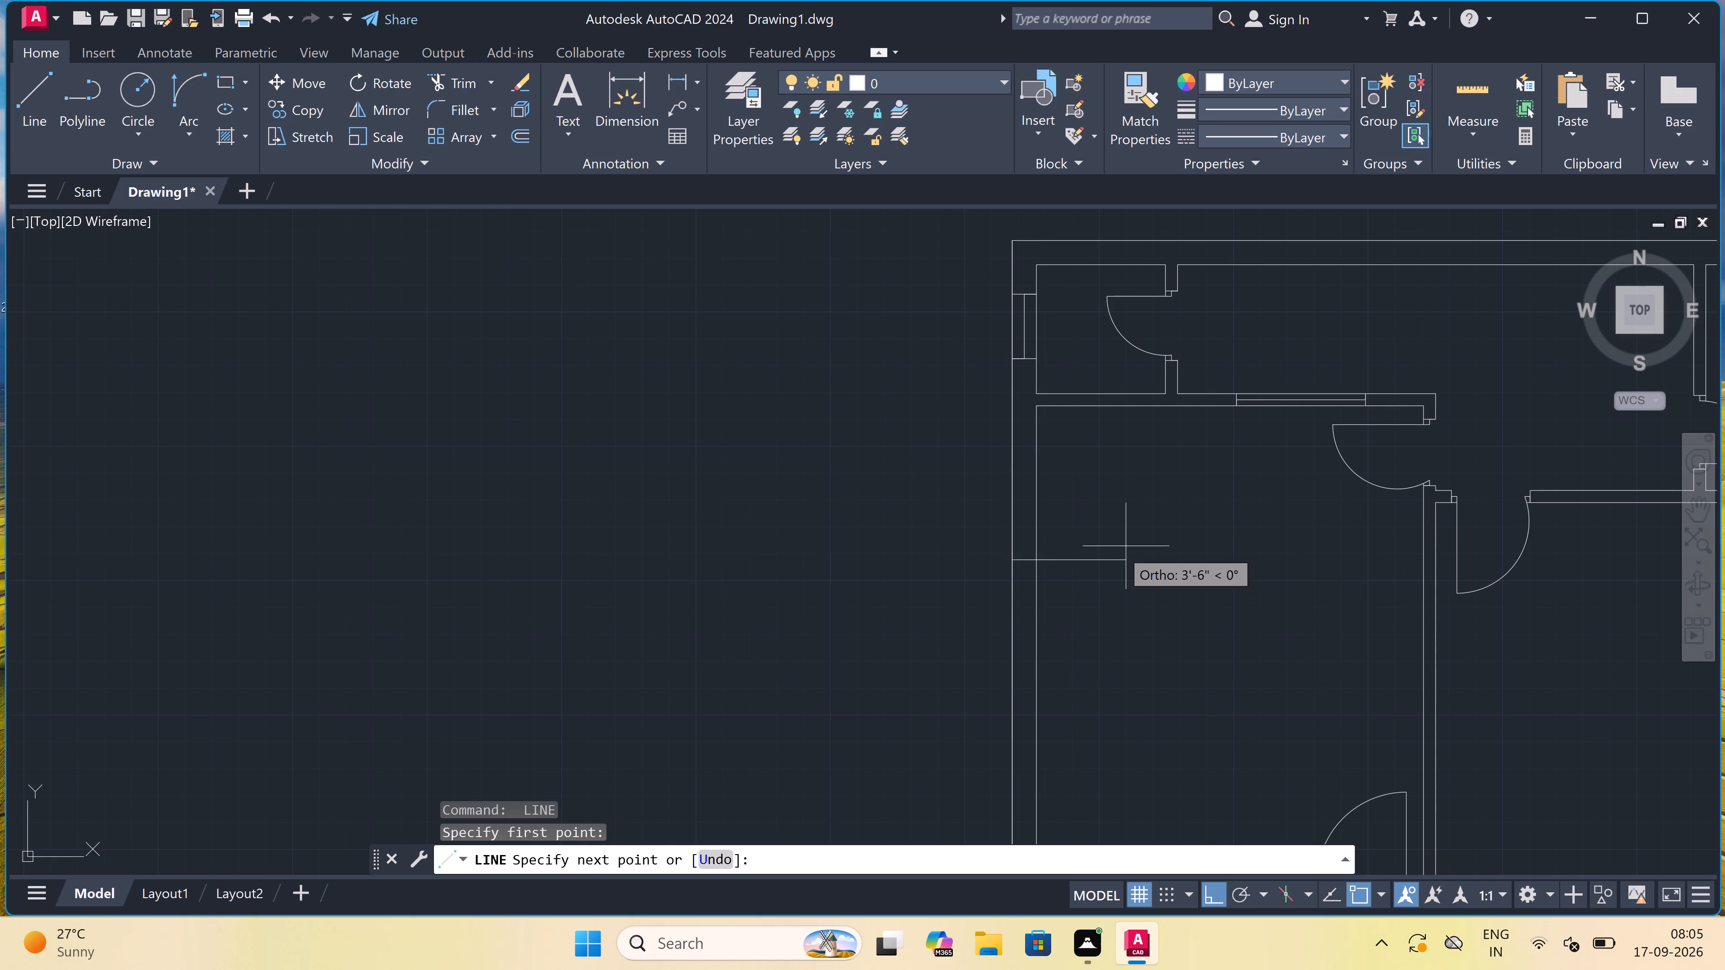
pyautogui.click(1044, 561)
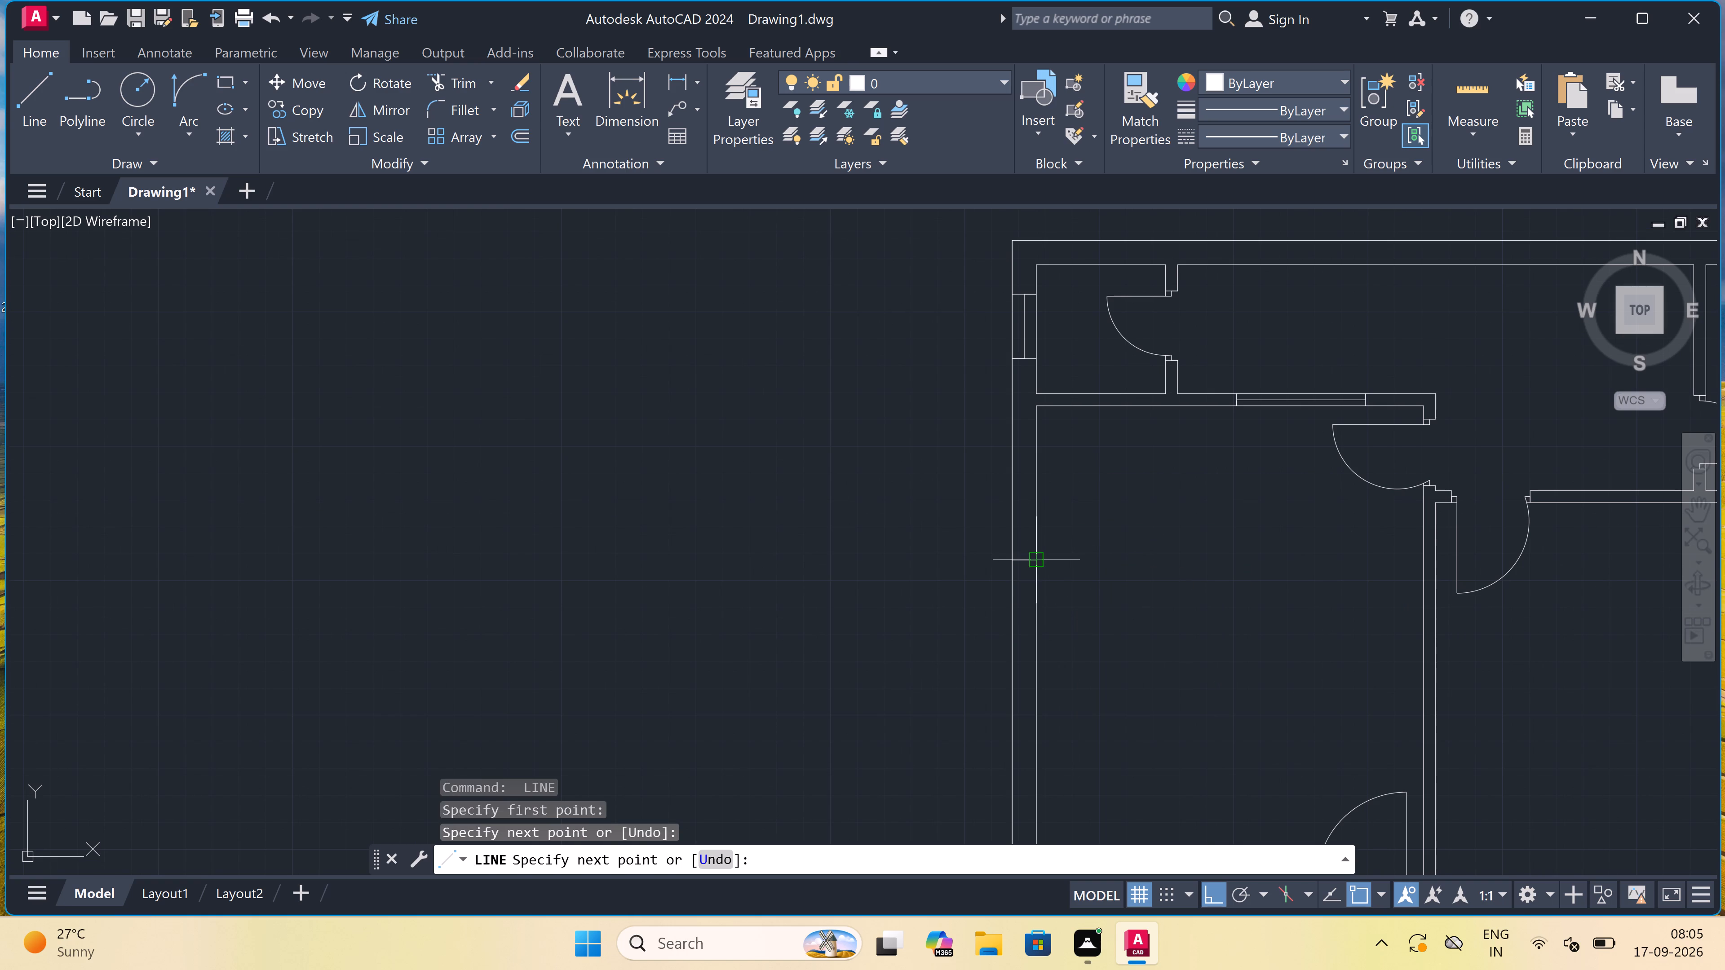
pyautogui.scroll(4, 1019, 564)
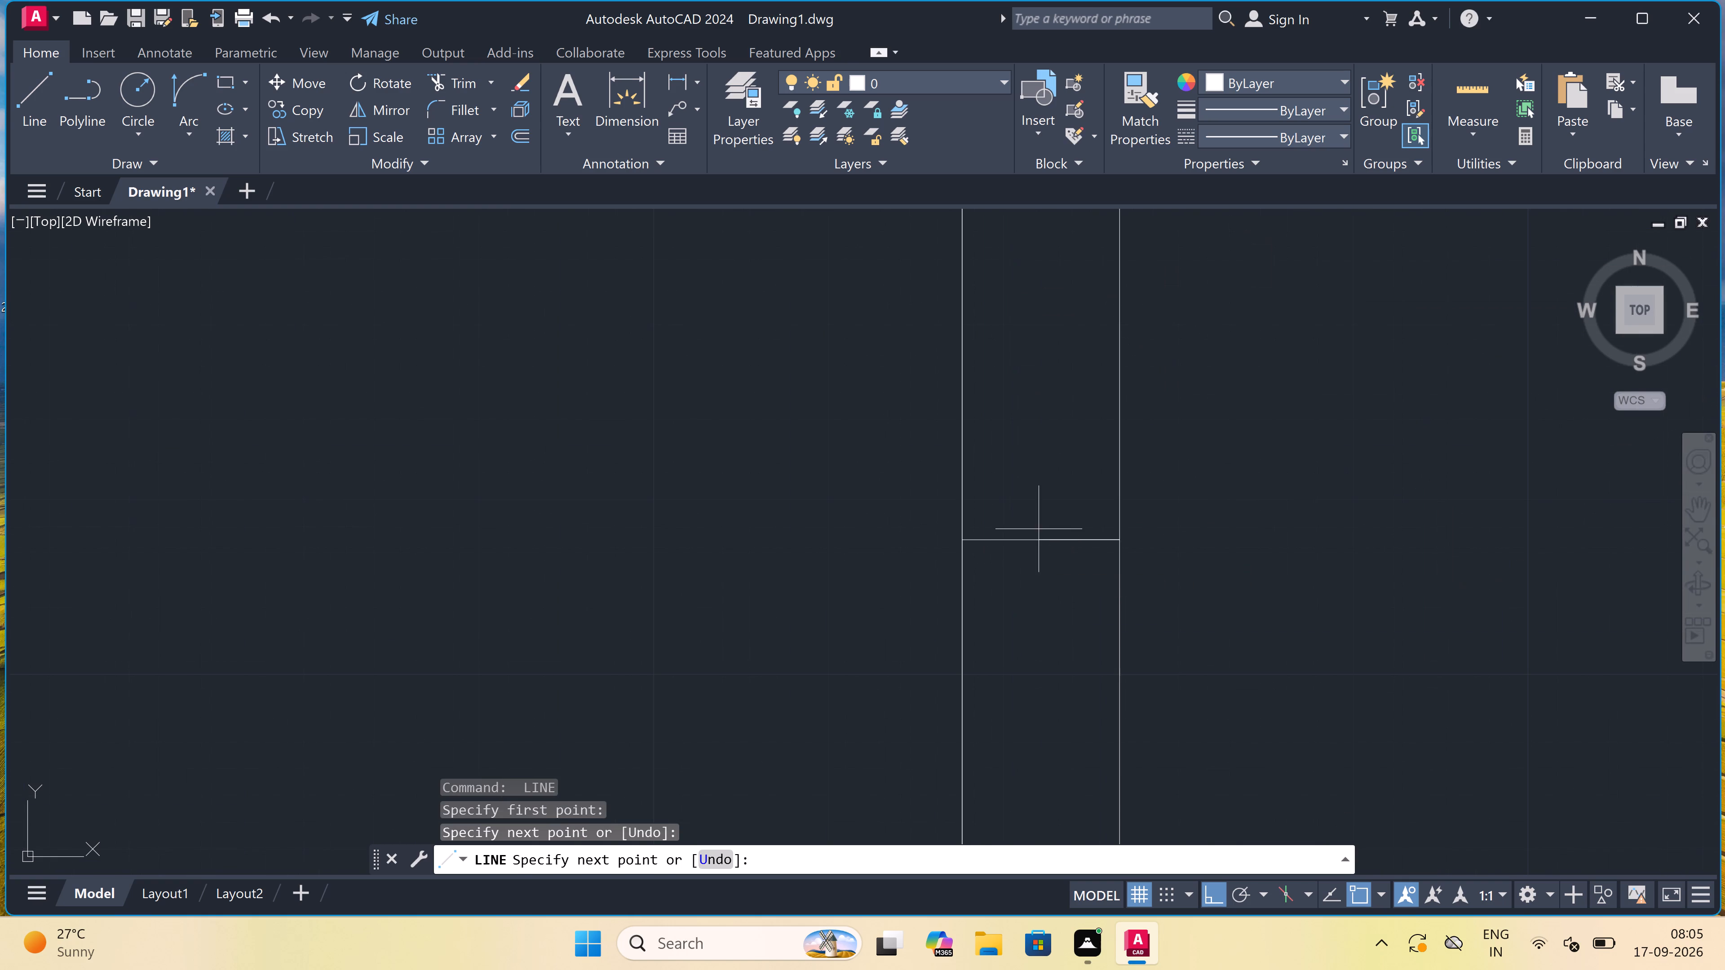
pyautogui.click(1039, 542)
pyautogui.scroll(-5, 1040, 542)
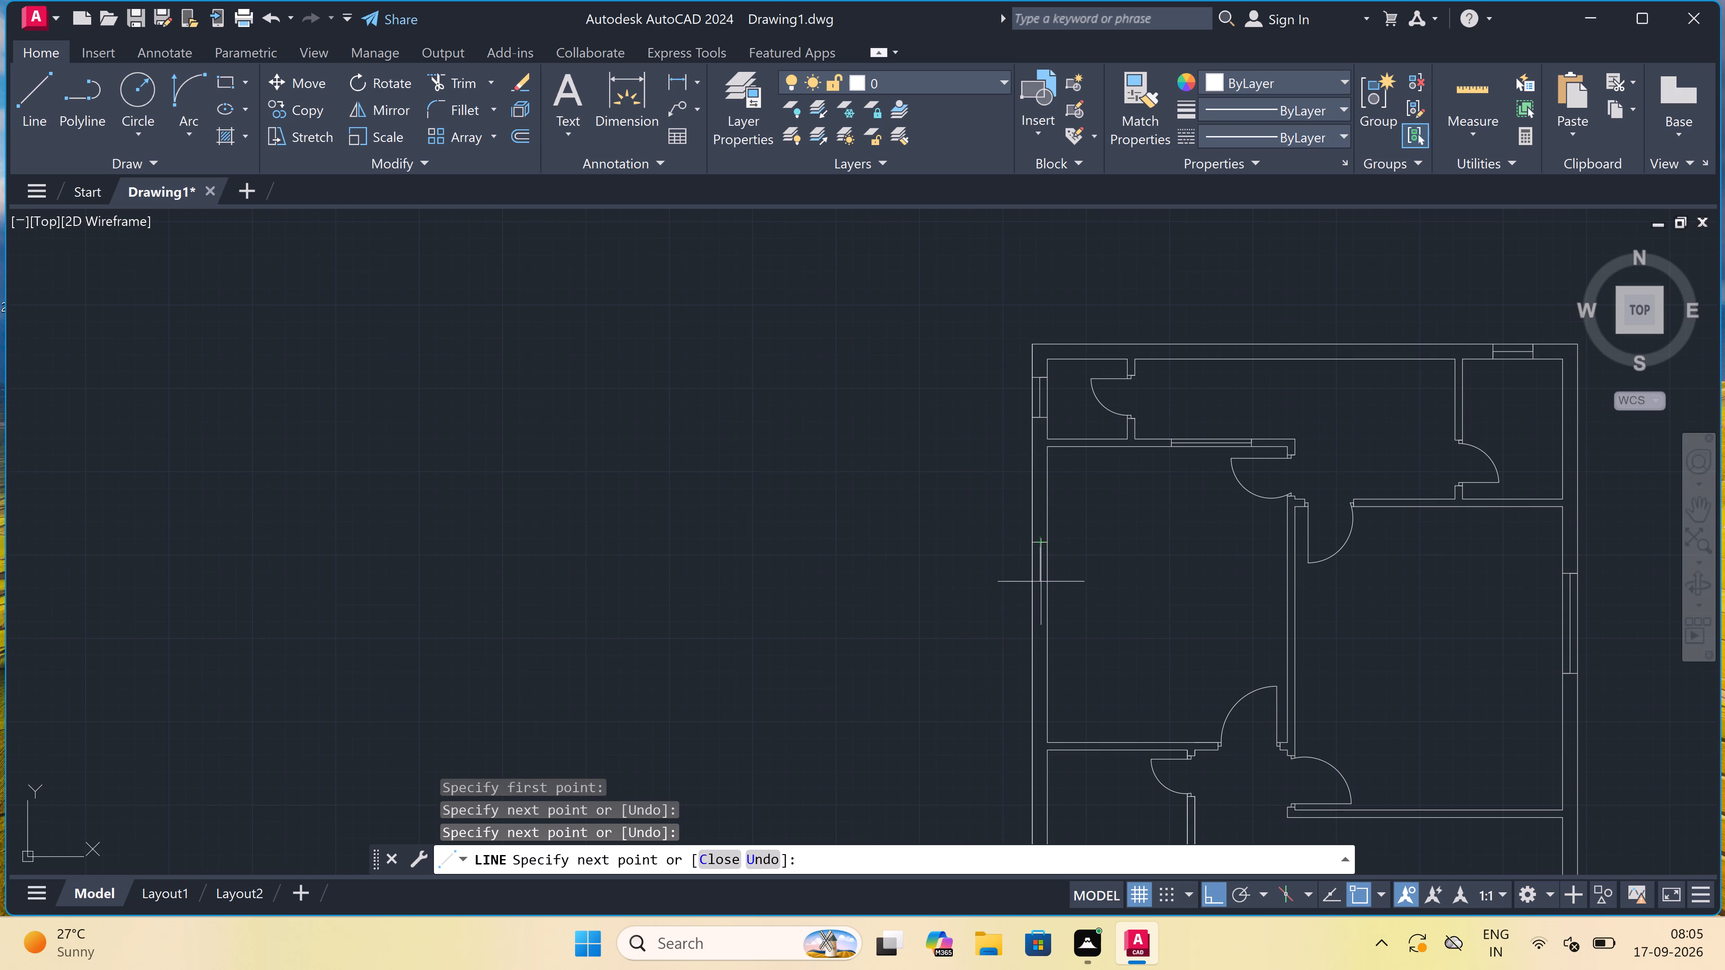
pyautogui.write("5'")
pyautogui.press('space')
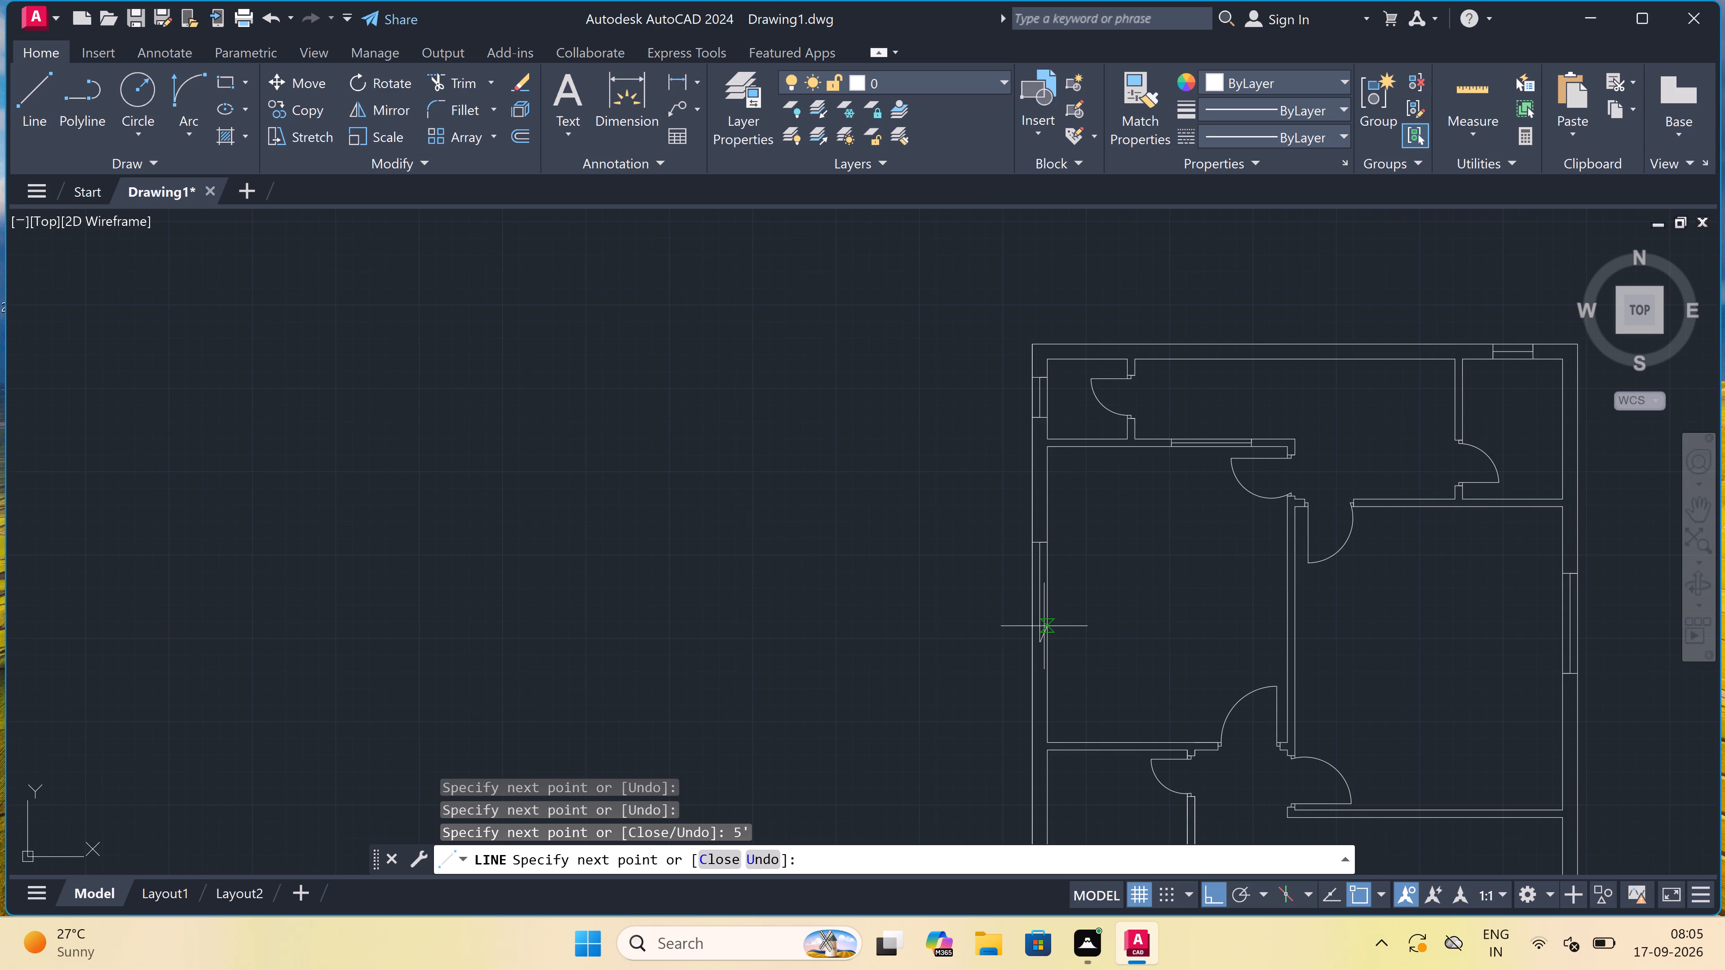
pyautogui.scroll(5, 1033, 640)
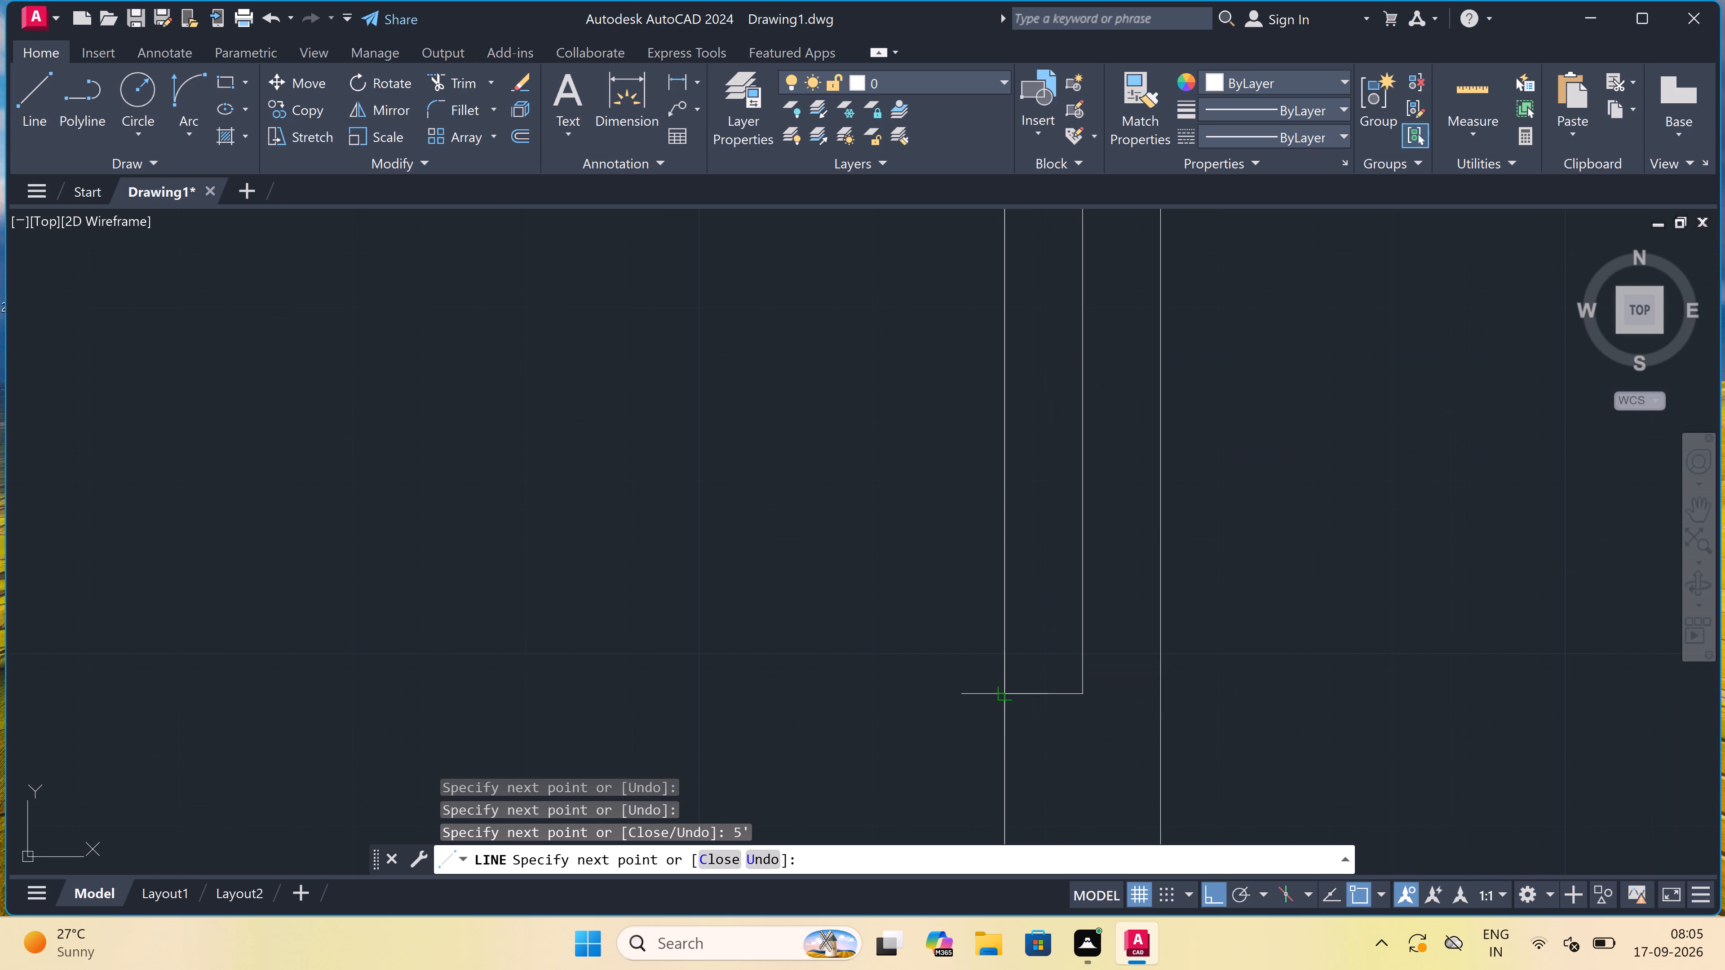
pyautogui.click(1000, 691)
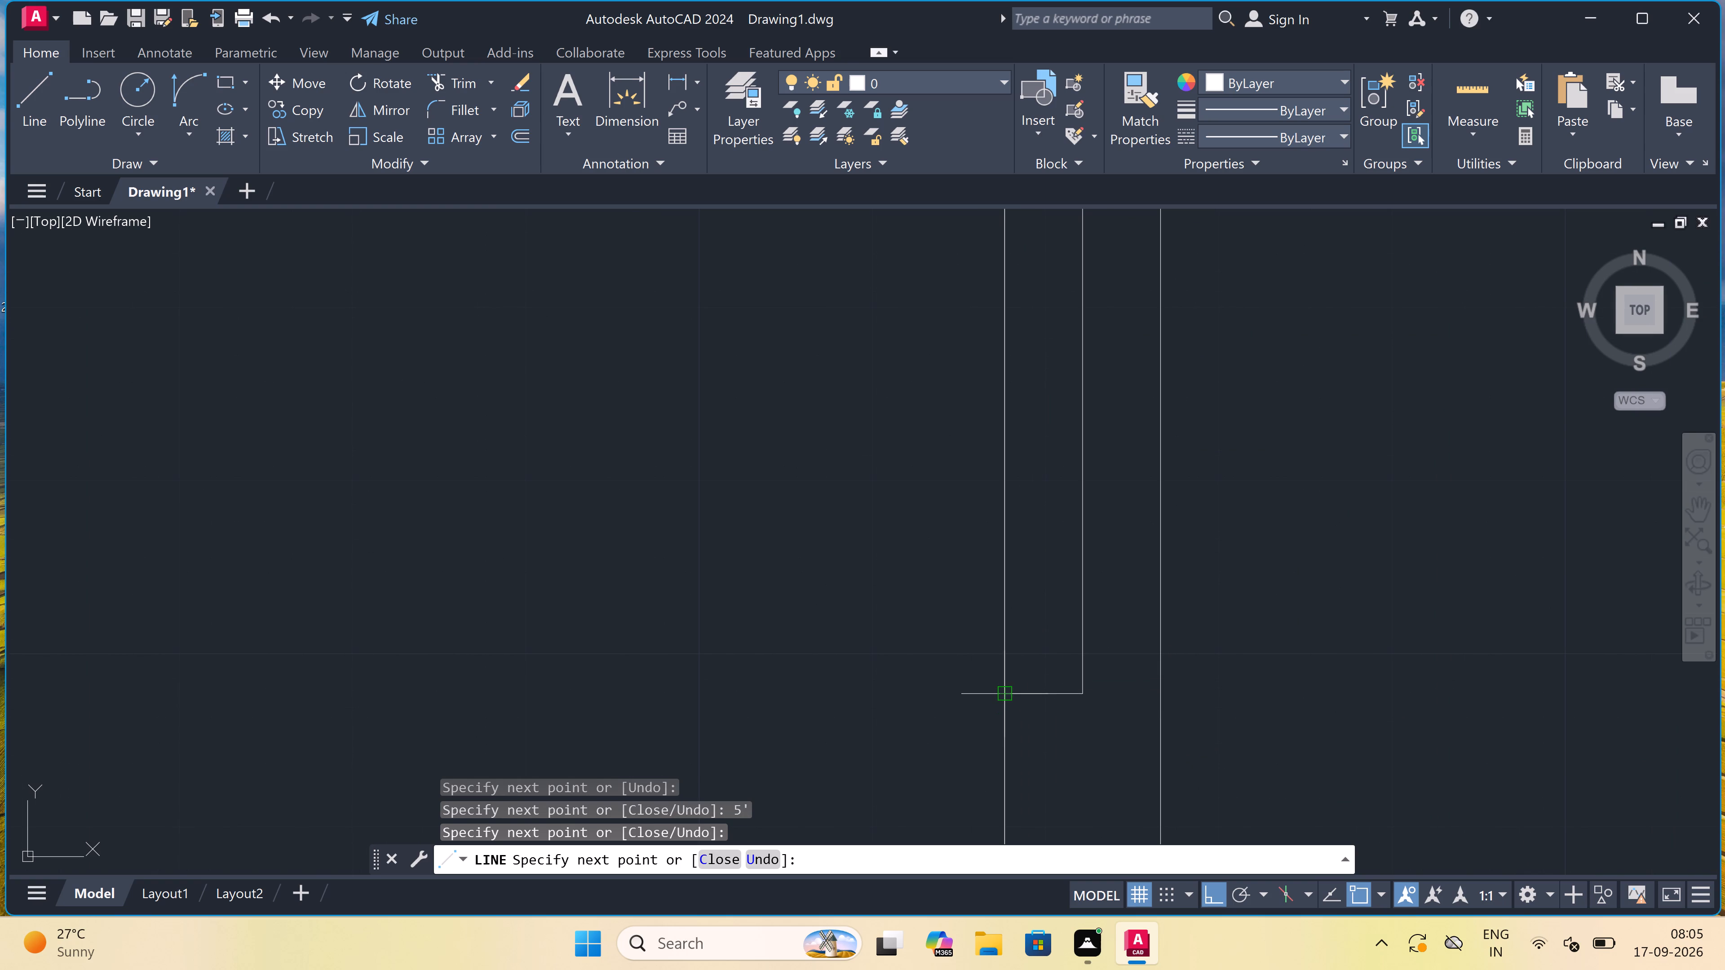
pyautogui.click(1159, 693)
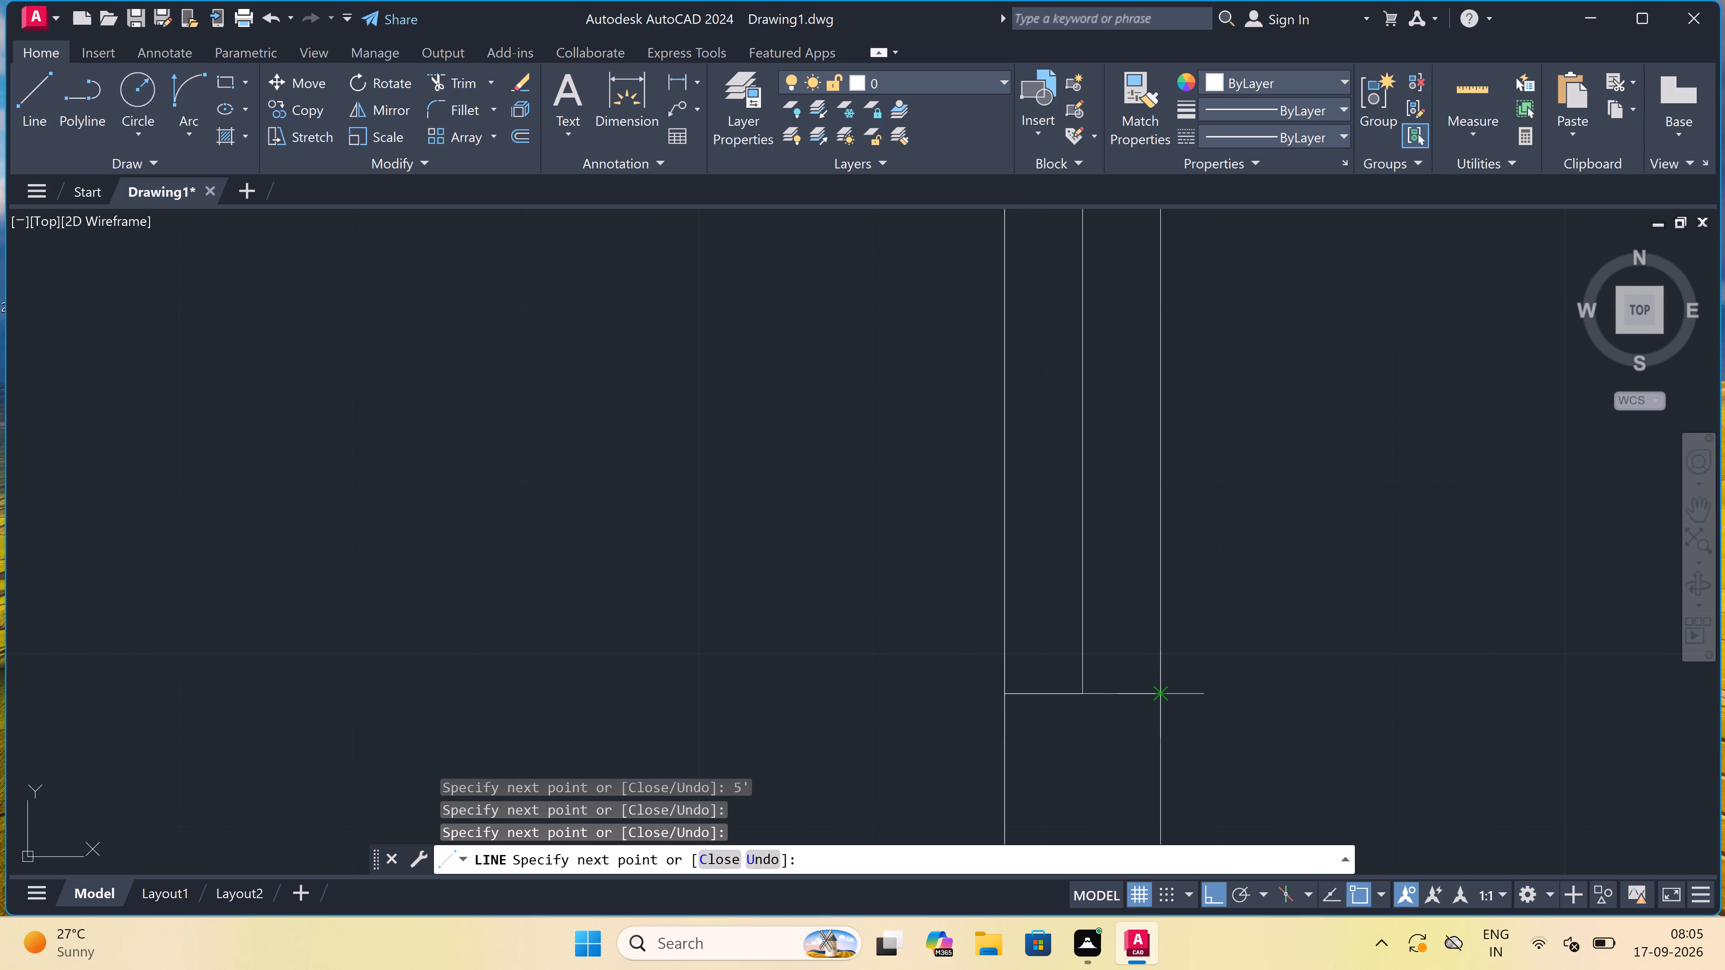
pyautogui.press('Escape')
# Draw a 2' window in the left exterior wall of the small room directly below, with centre line and end lines.
pyautogui.scroll(-6, 1028, 578)
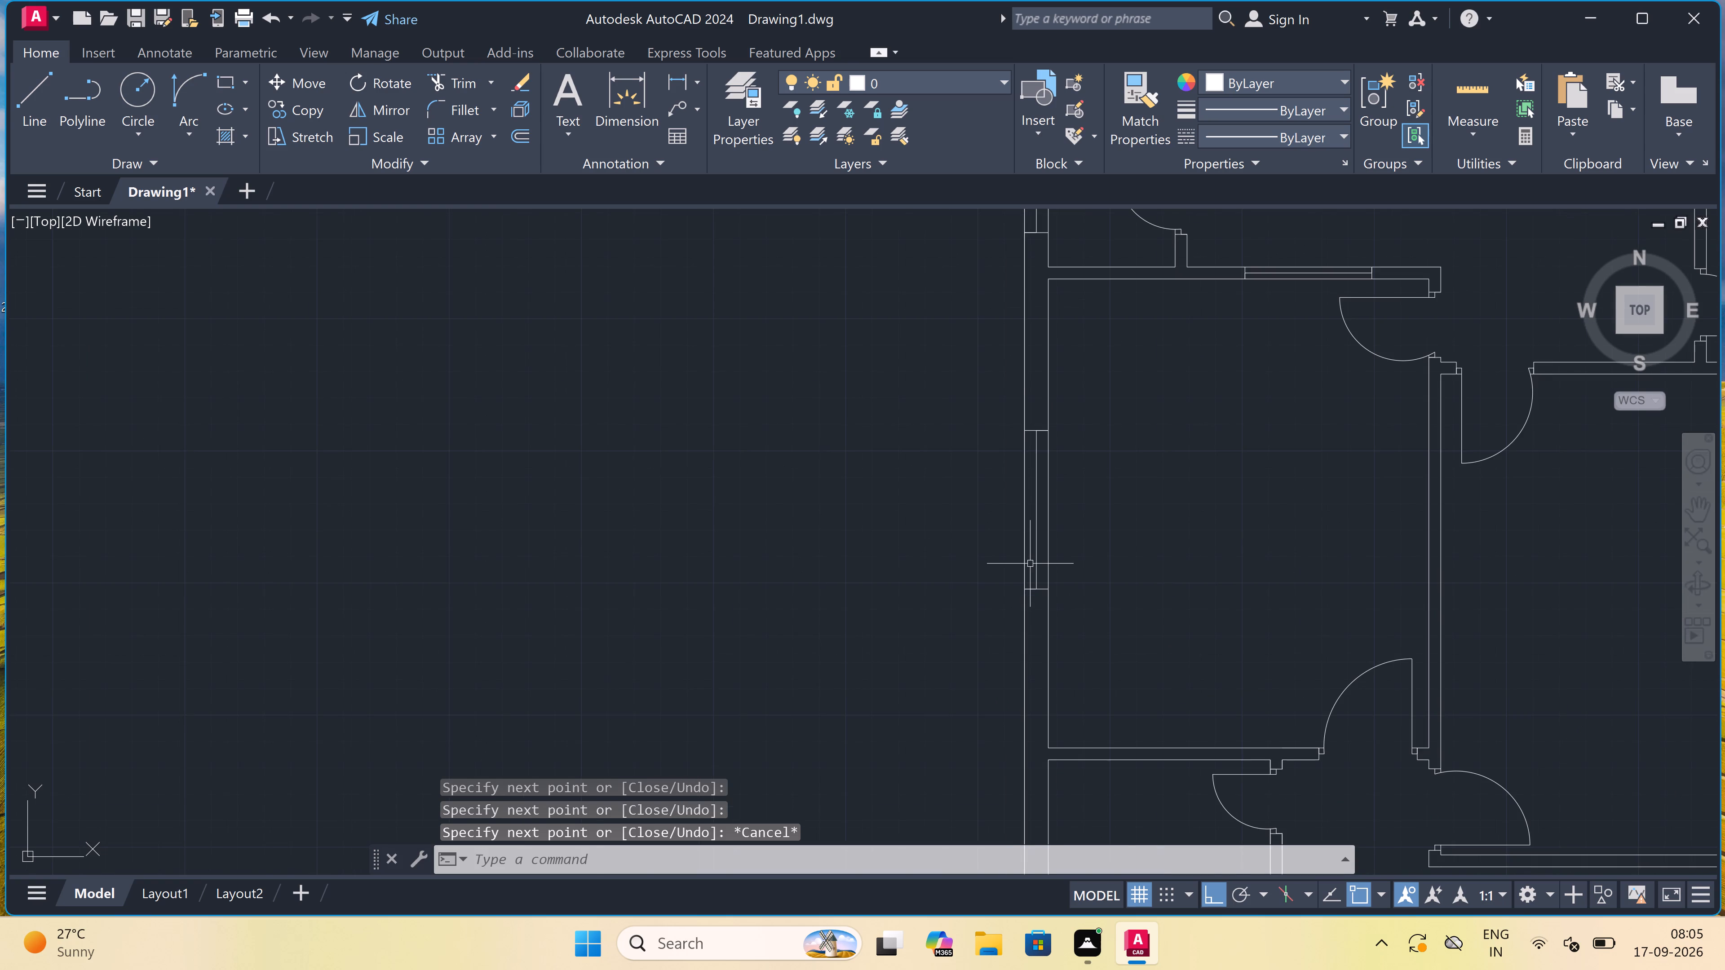
pyautogui.scroll(-1, 1028, 561)
pyautogui.scroll(4, 1059, 661)
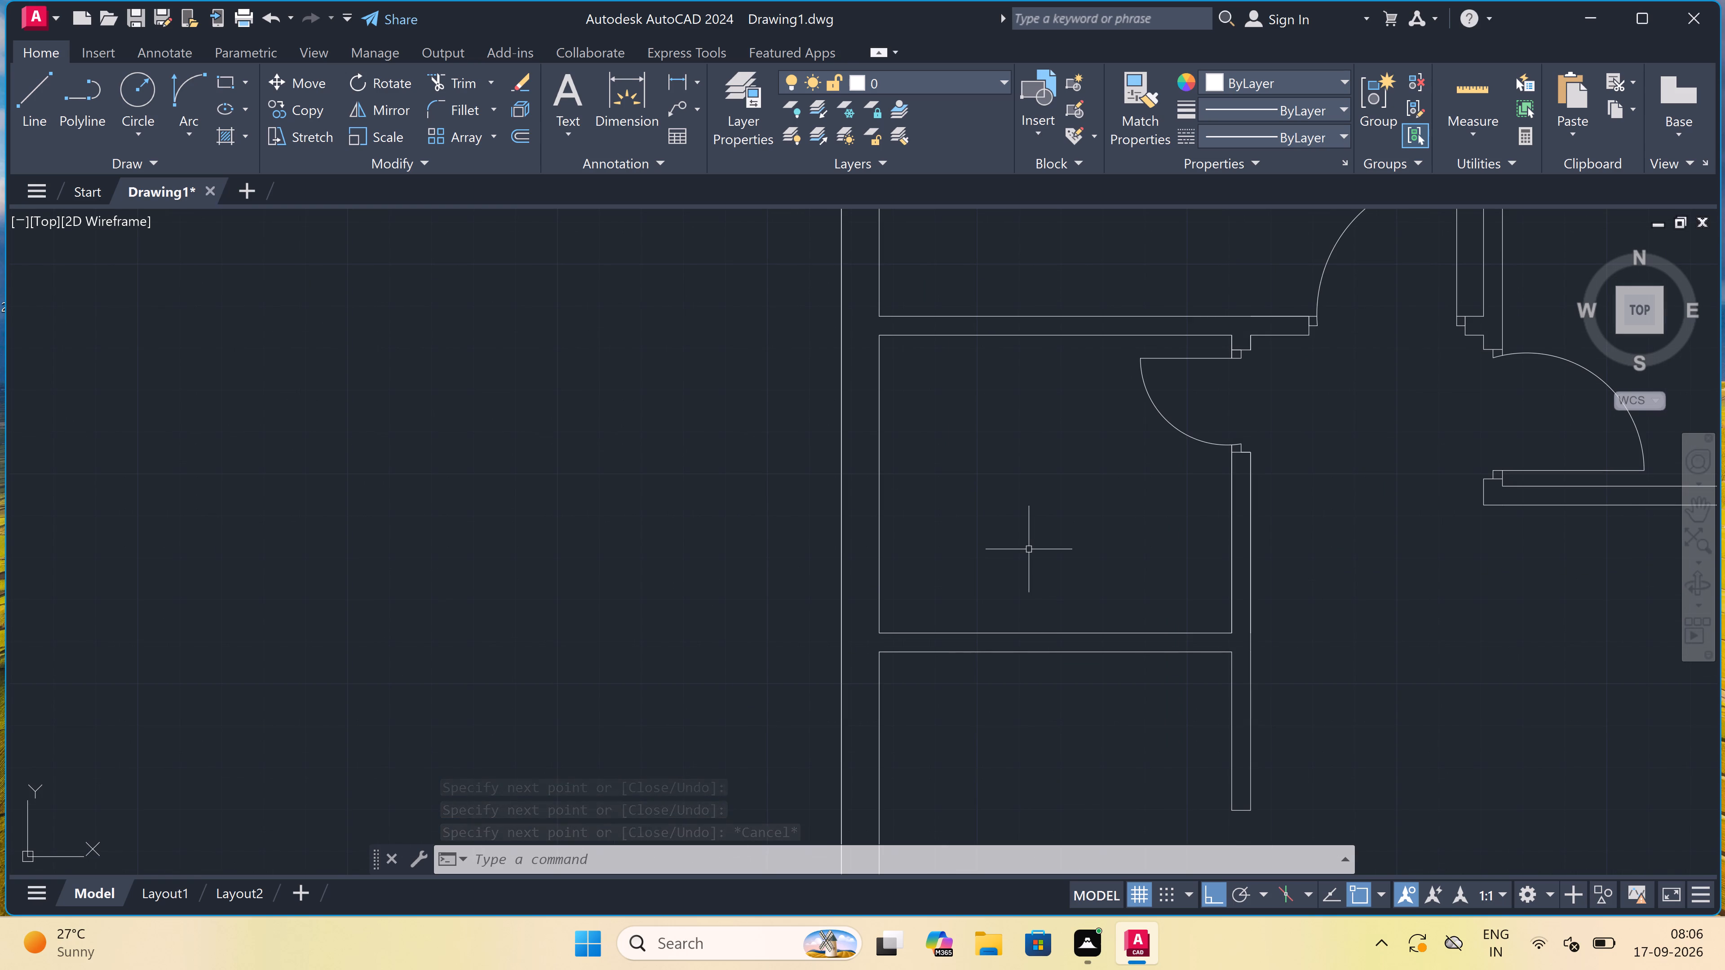
pyautogui.press('space')
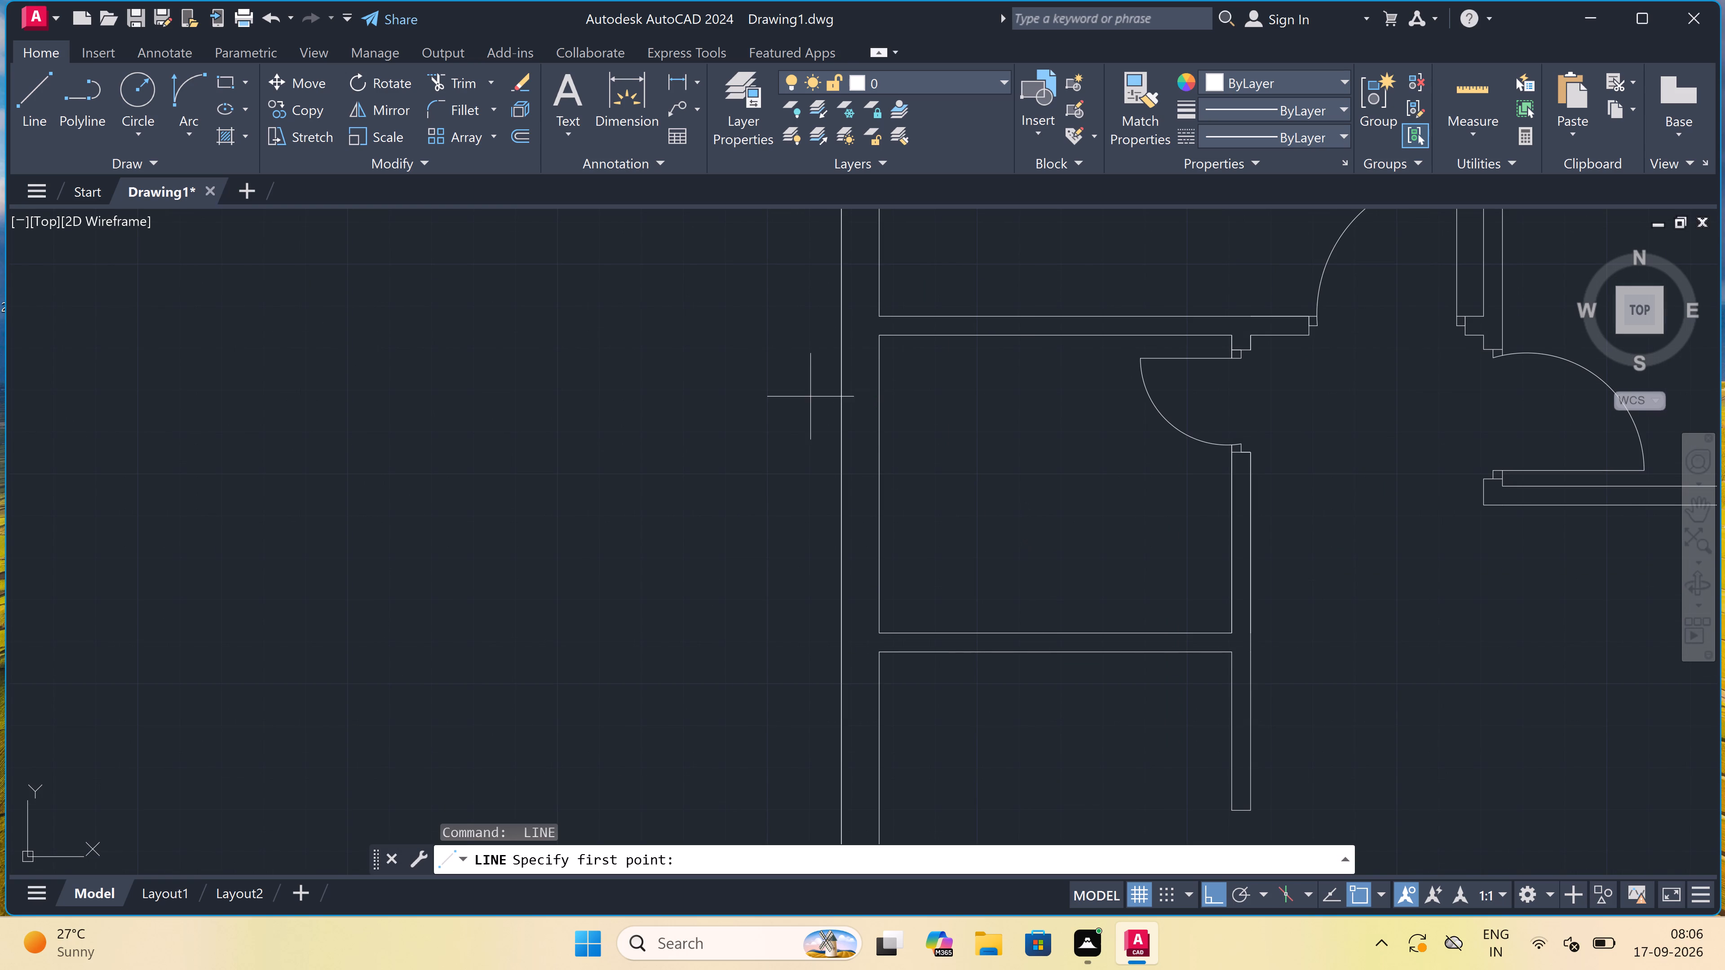
pyautogui.click(840, 400)
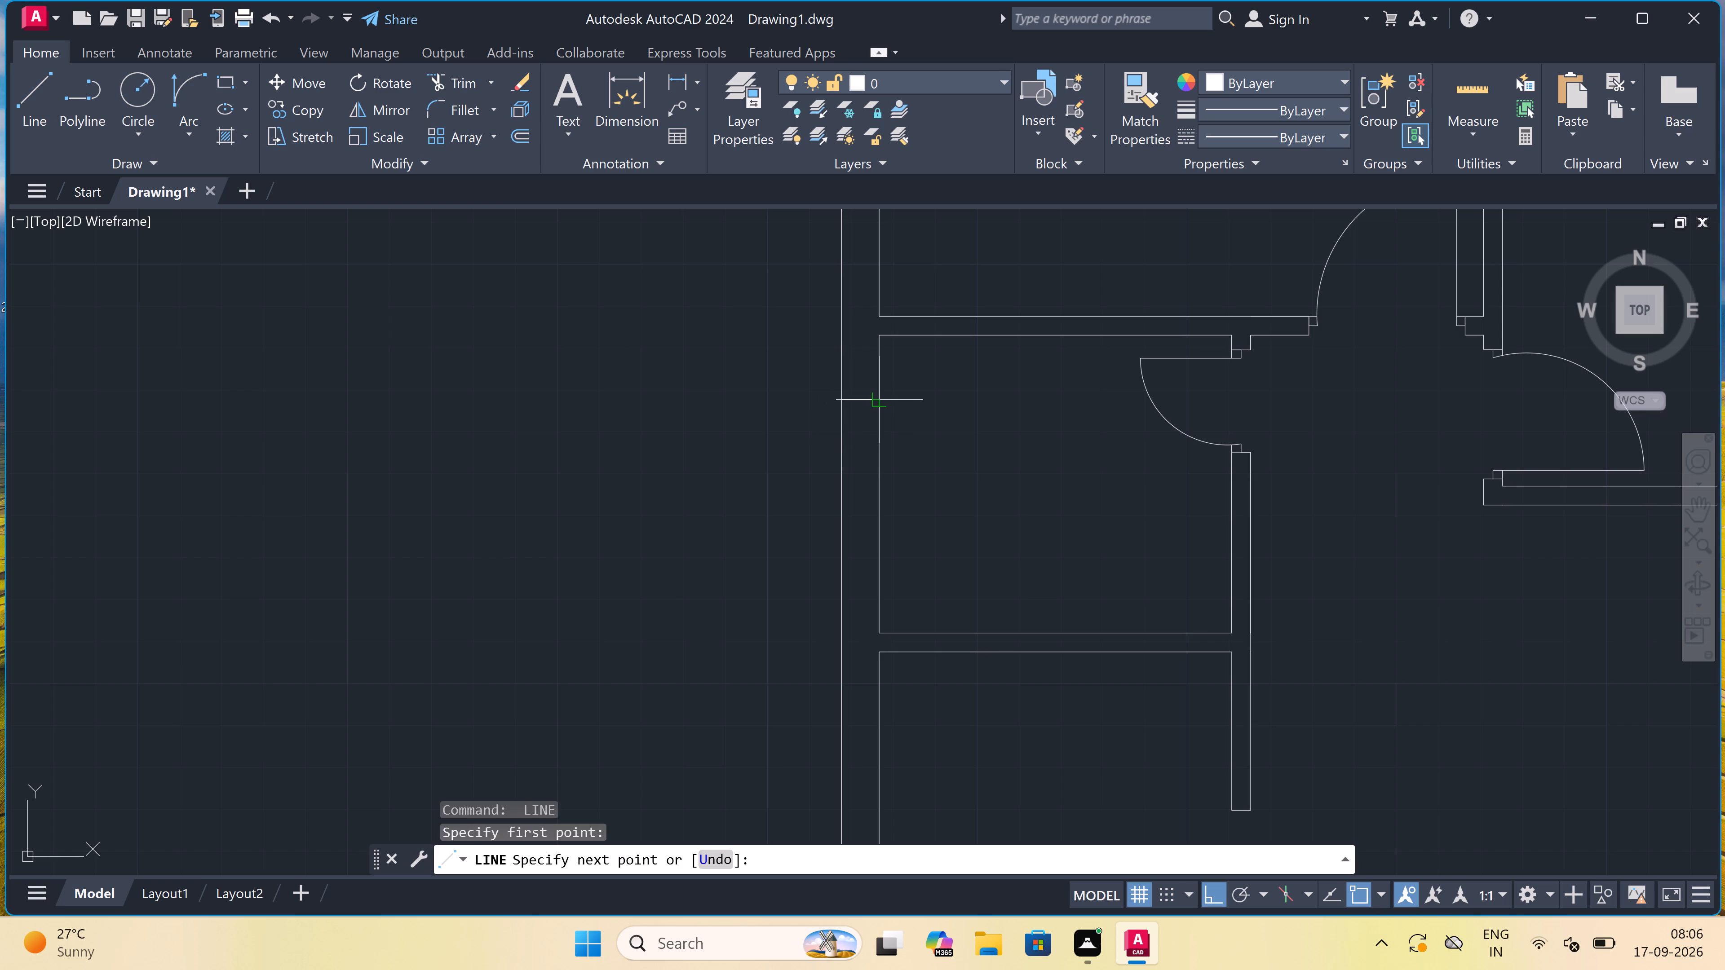
pyautogui.click(876, 404)
pyautogui.click(857, 402)
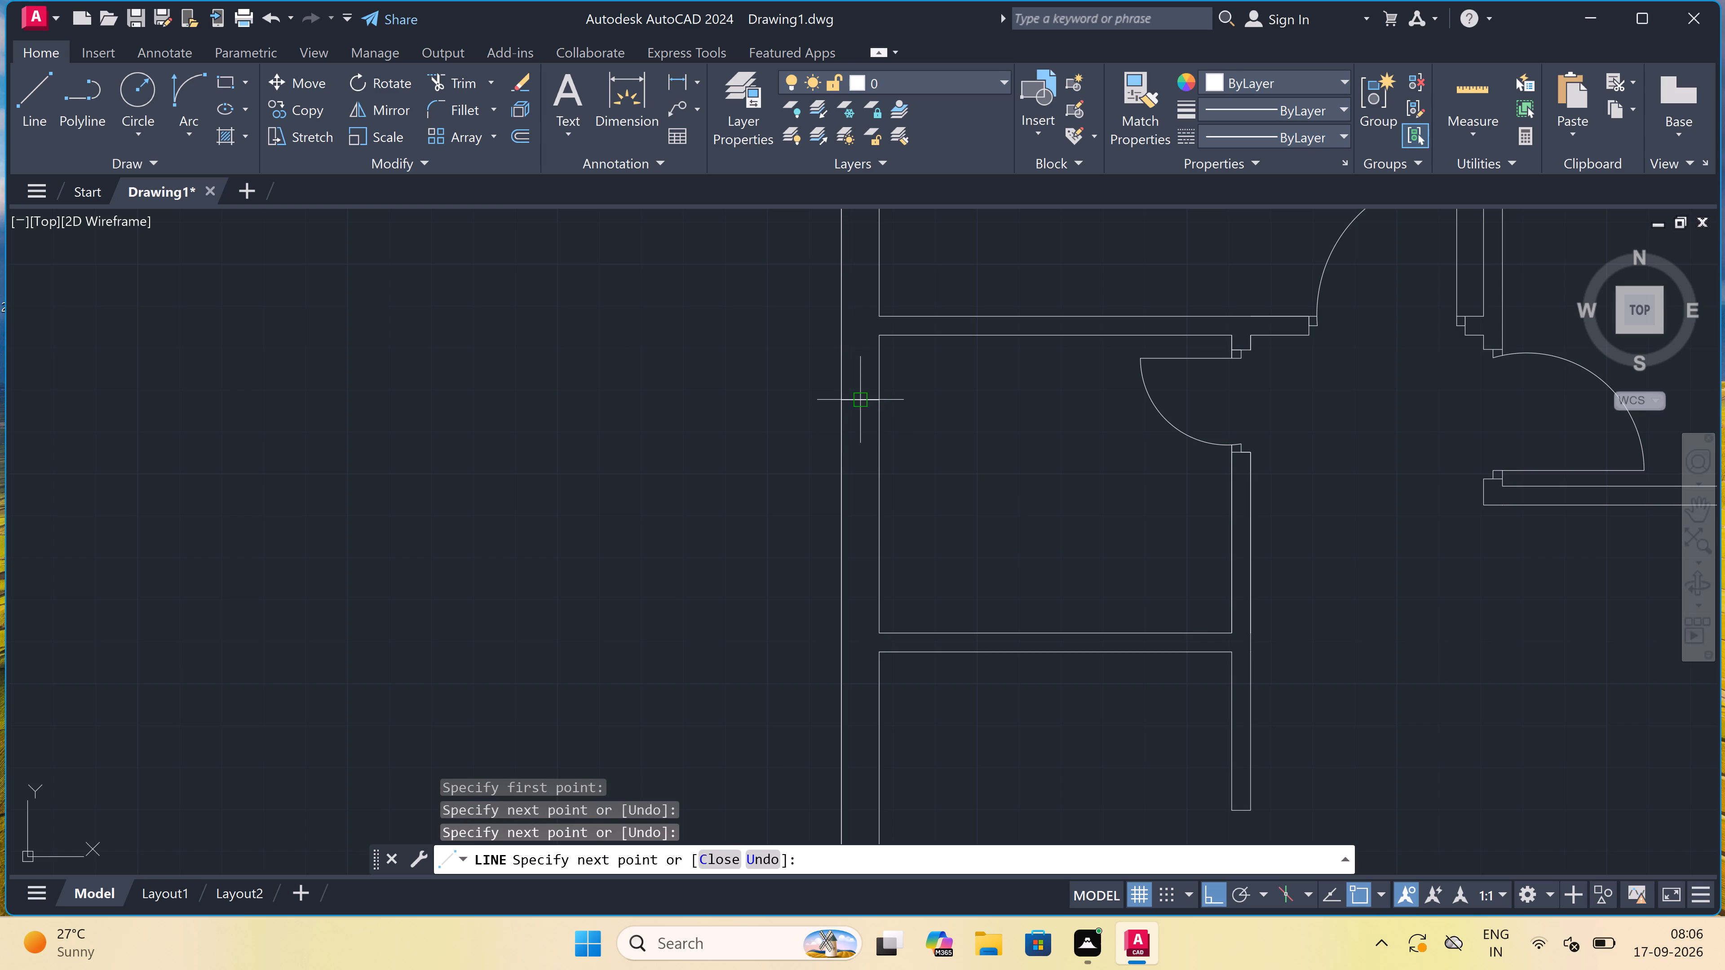
pyautogui.write("2'")
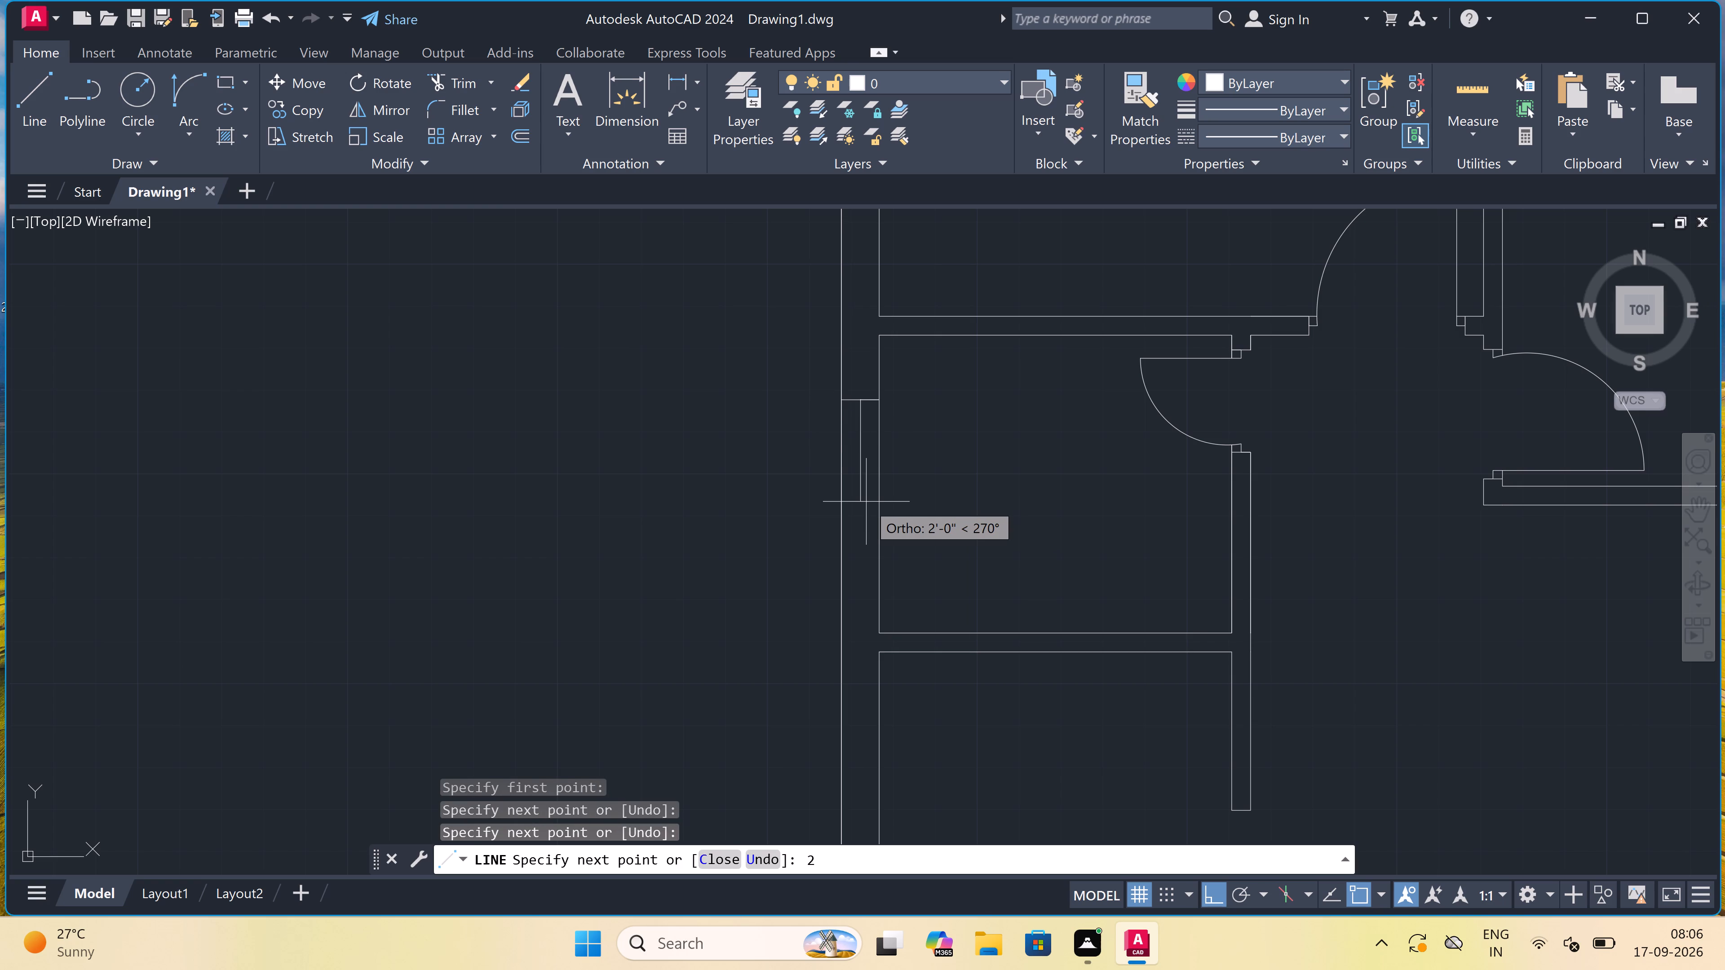
pyautogui.press('space')
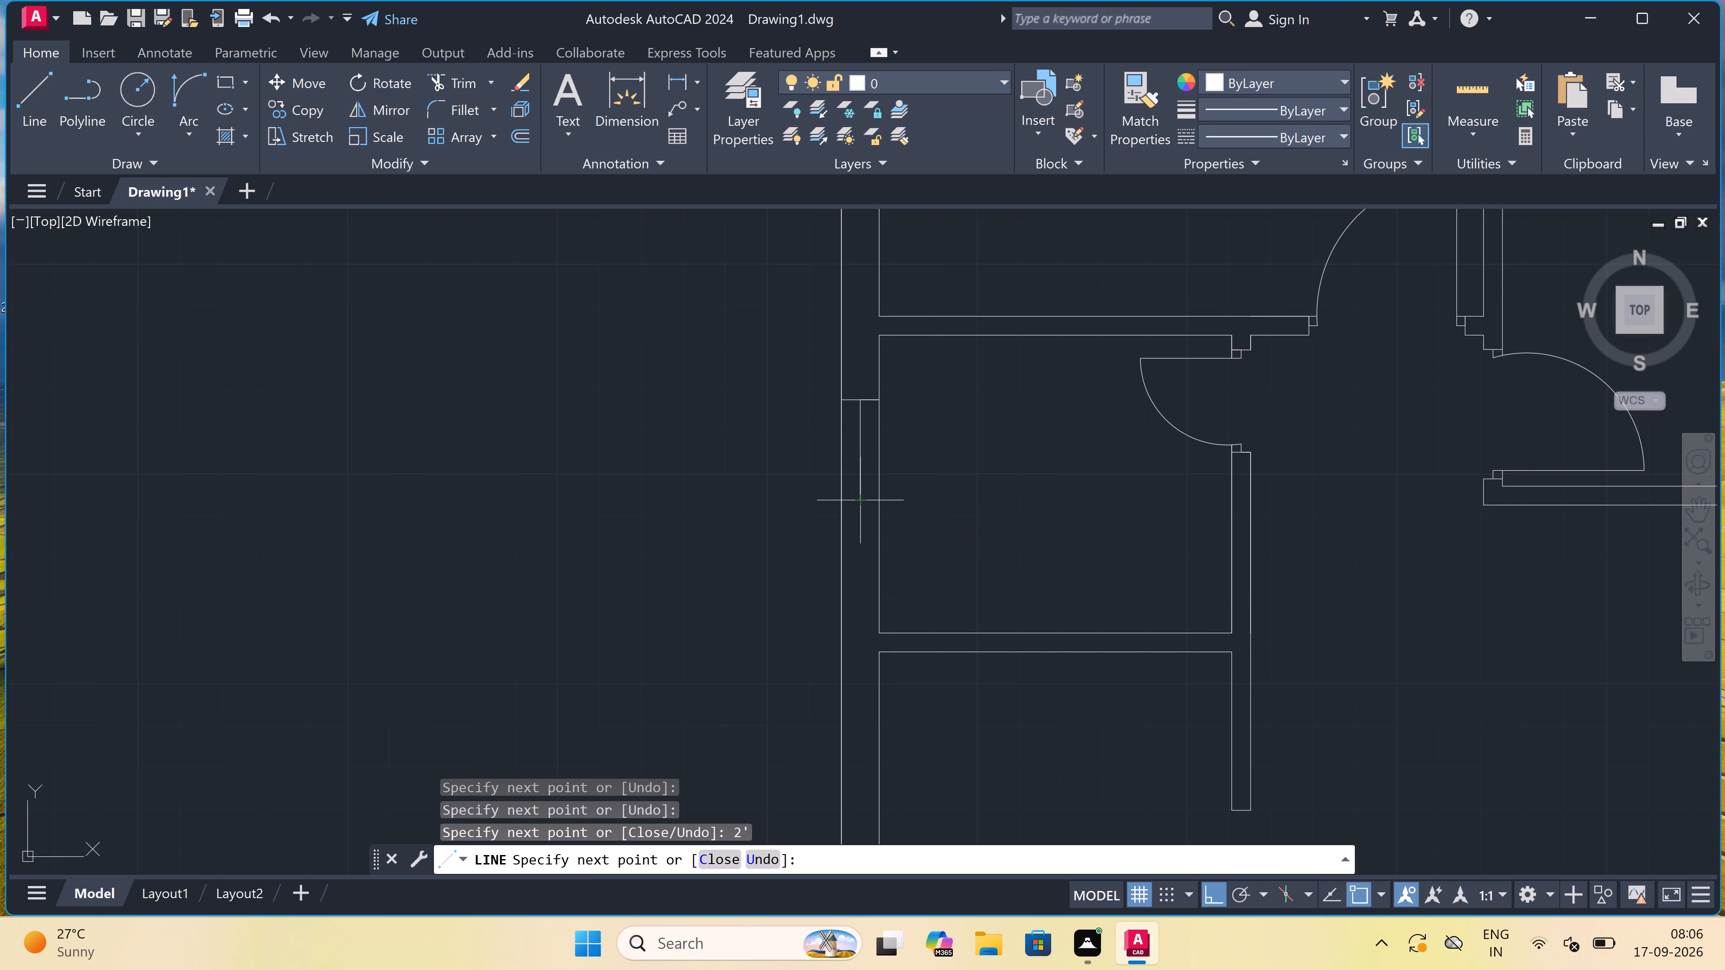
pyautogui.click(884, 497)
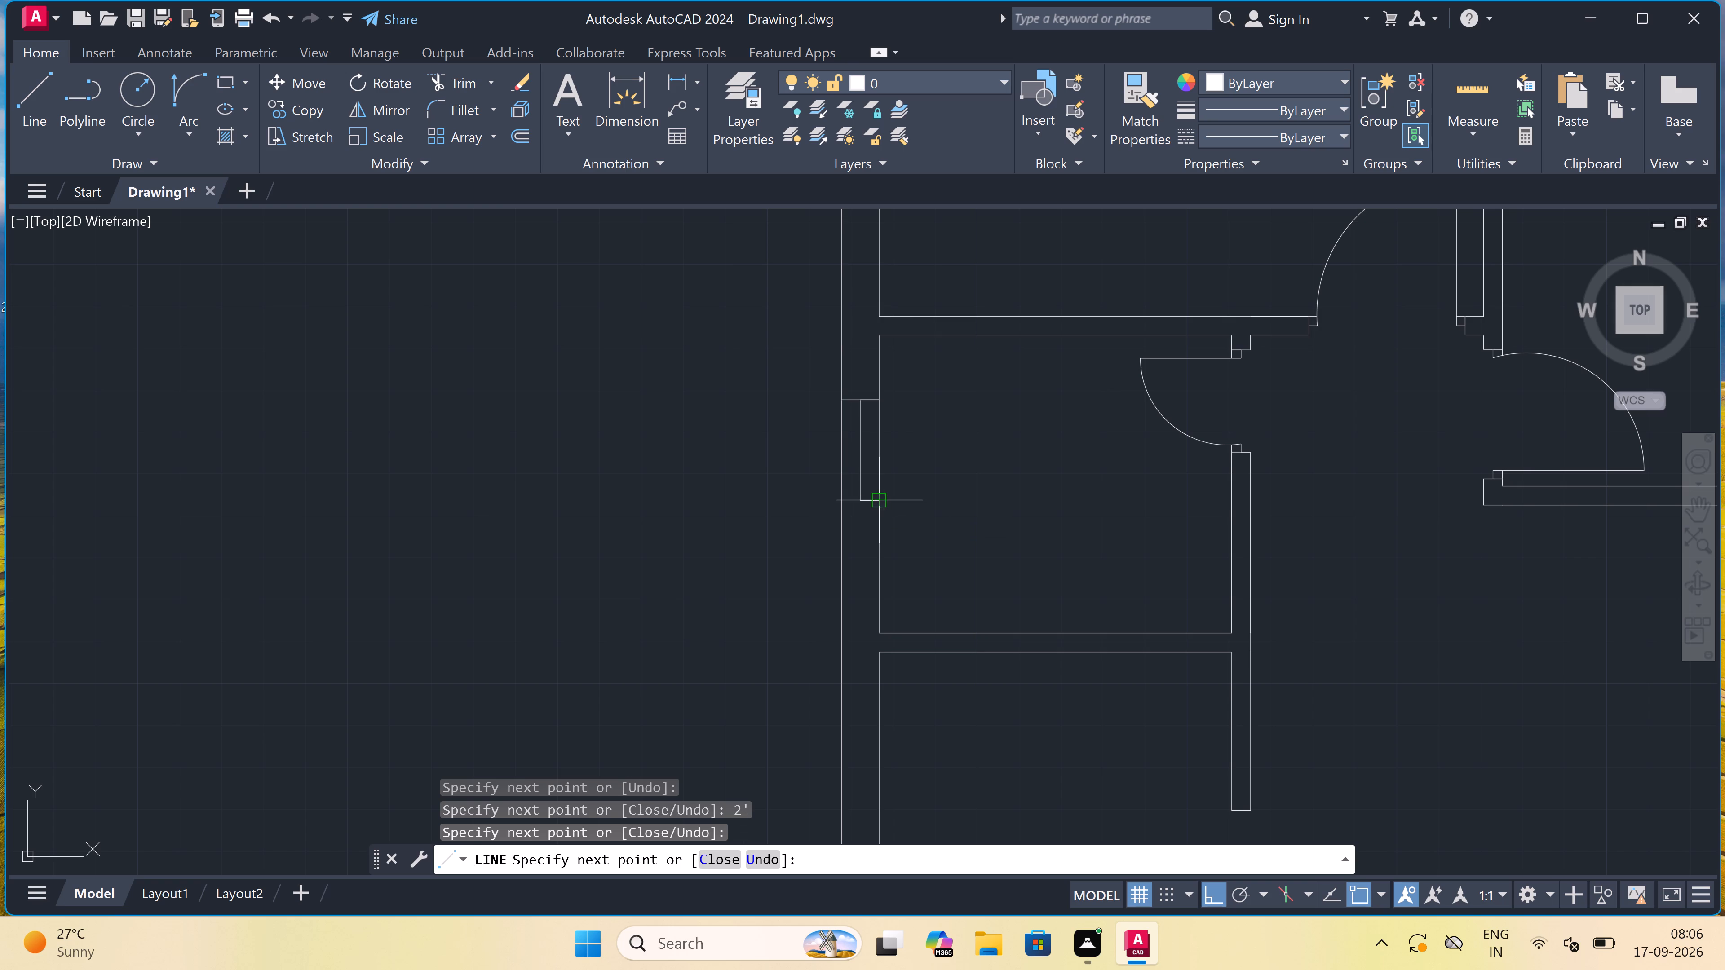
pyautogui.click(840, 501)
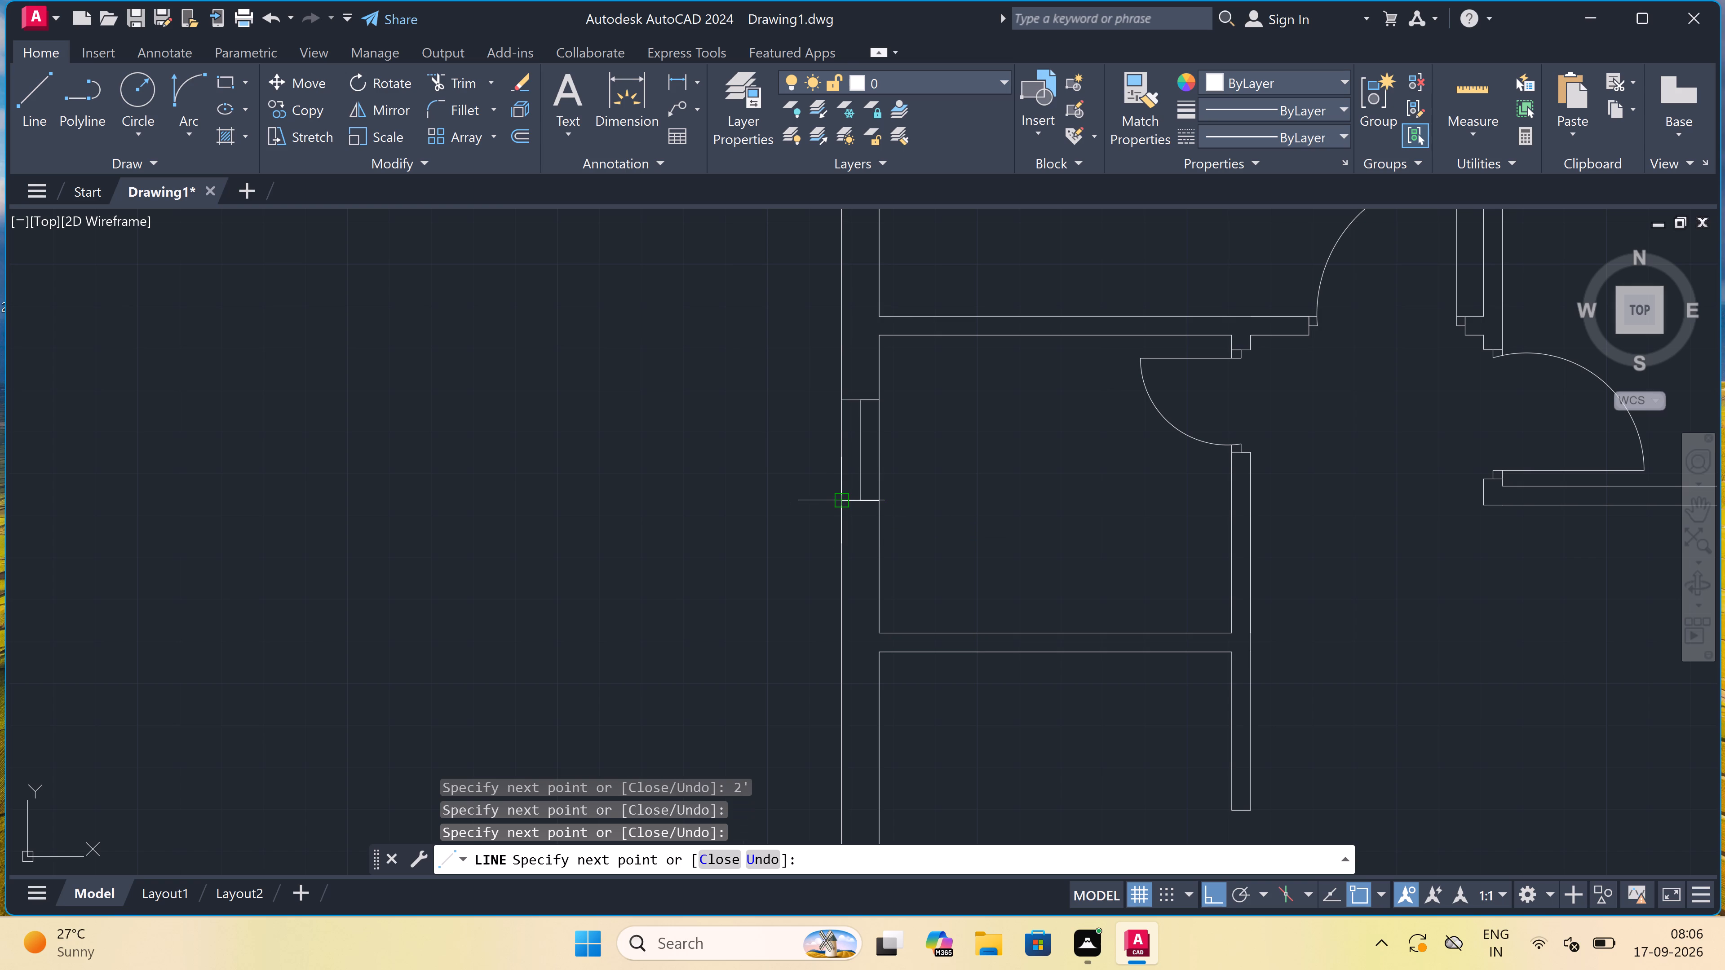
pyautogui.press('Escape')
# Draw a 3' window in the left exterior wall of the room below the 2' window's room, with centre line and end lines.
pyautogui.scroll(-2, 842, 467)
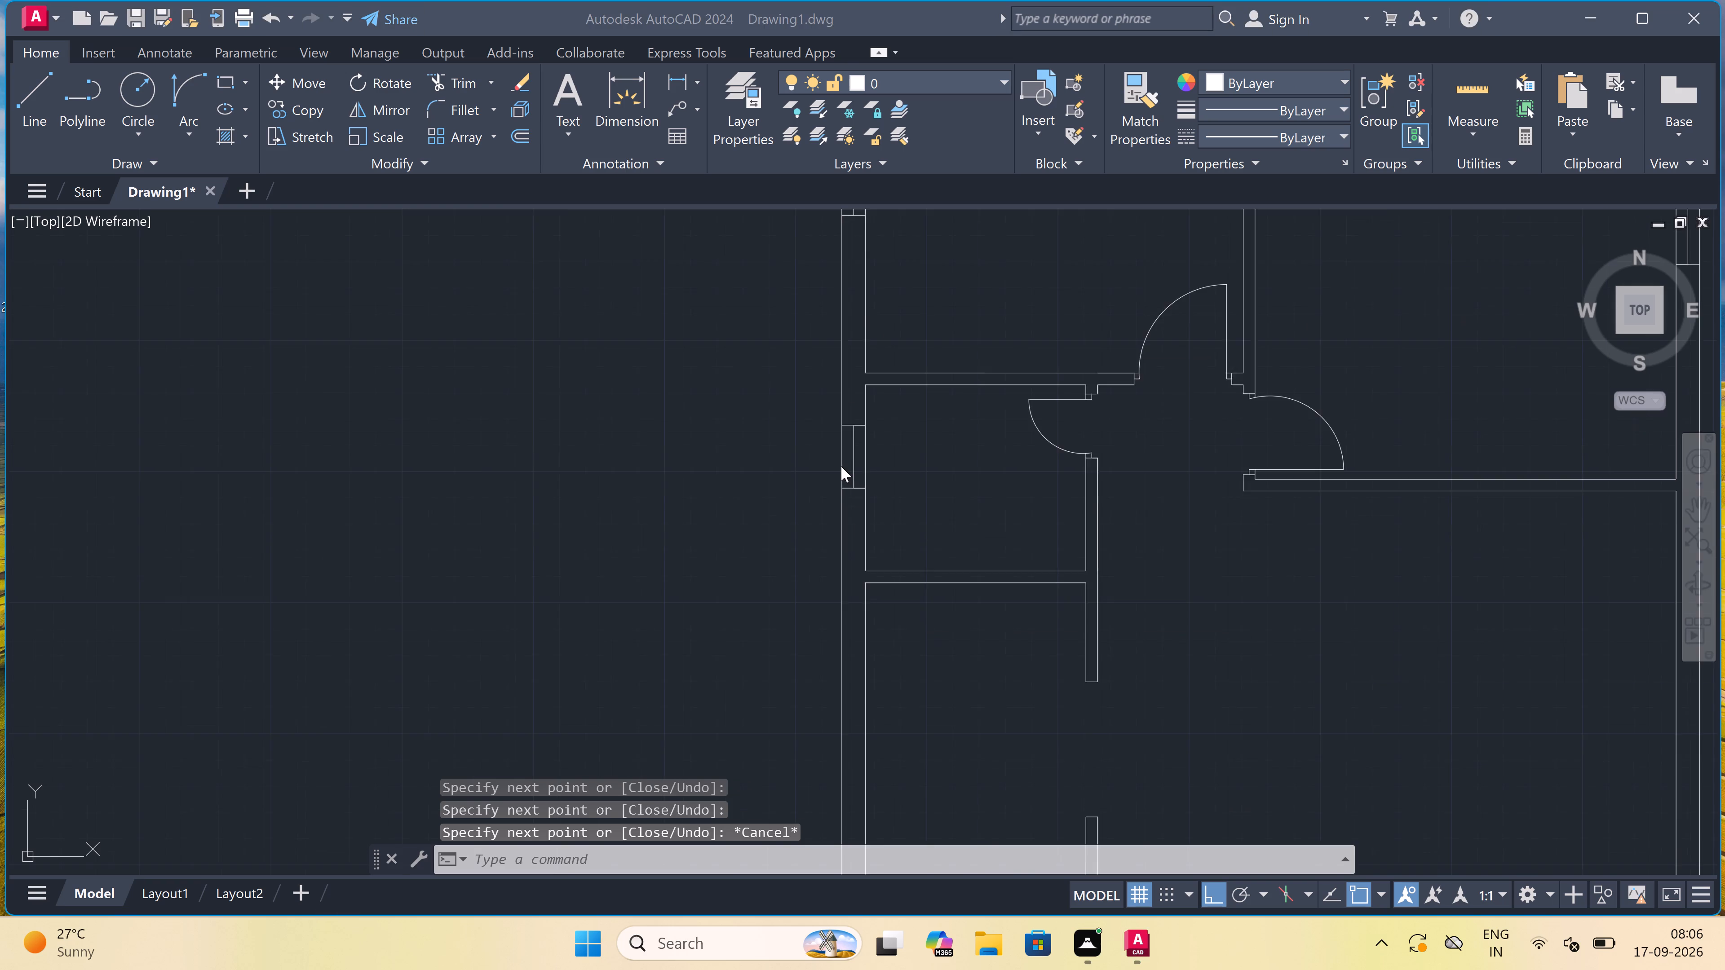
pyautogui.scroll(-1, 841, 466)
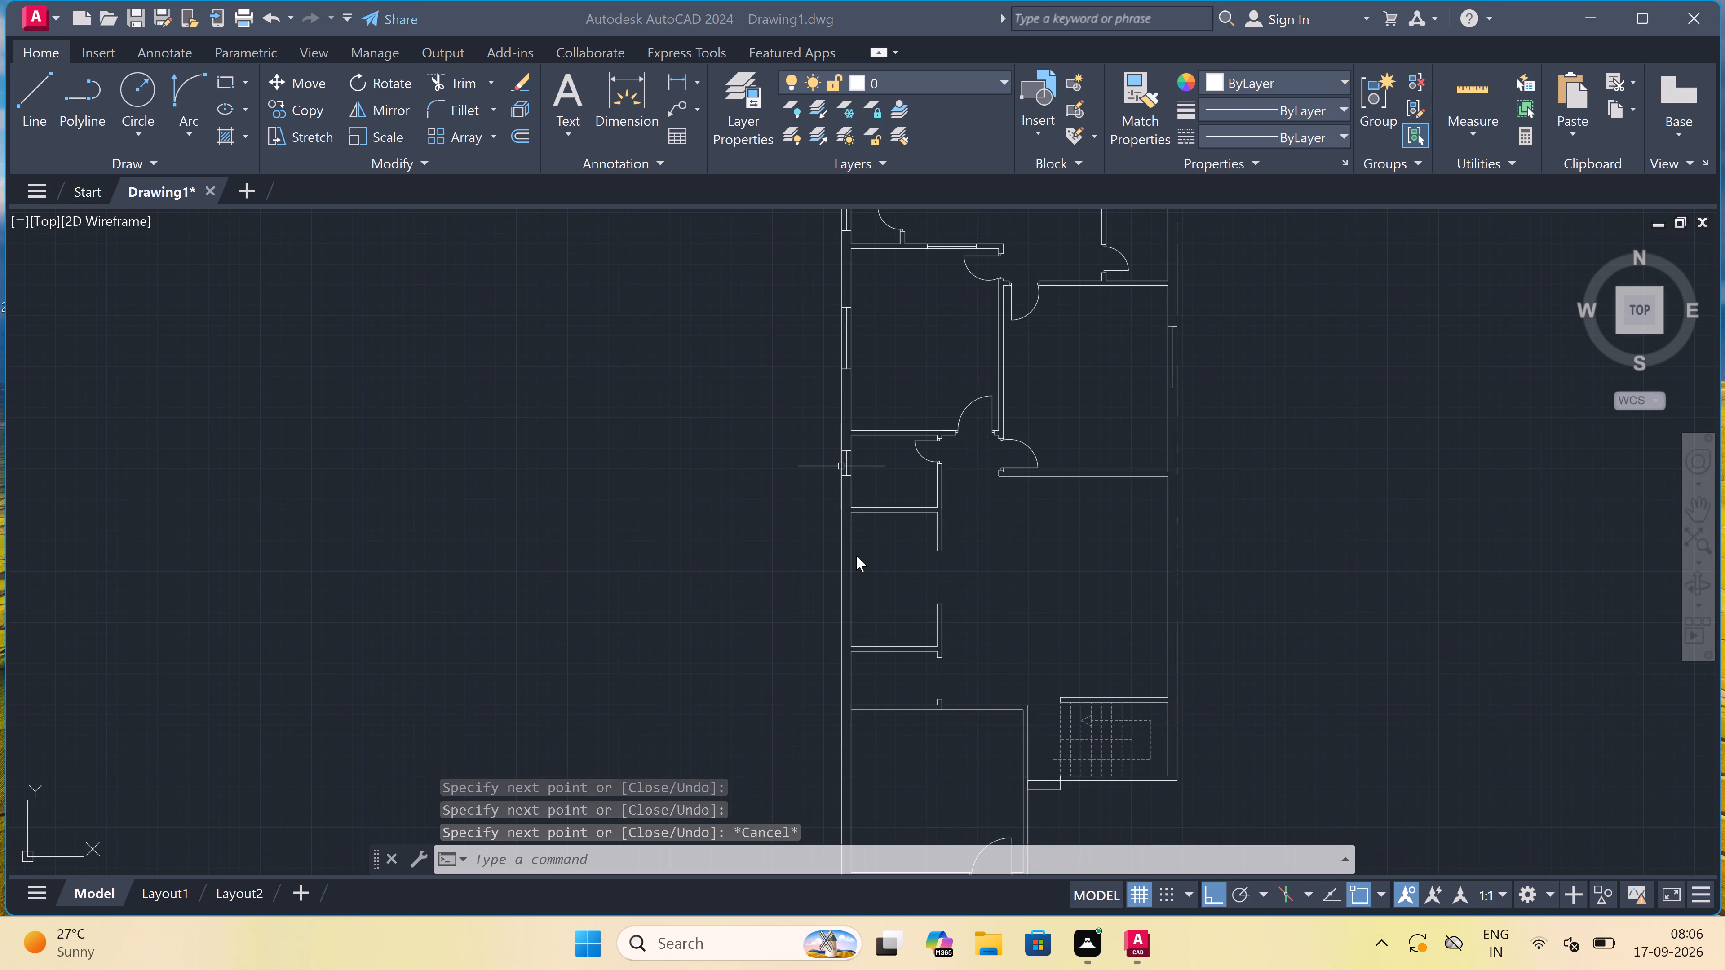
pyautogui.press('Escape')
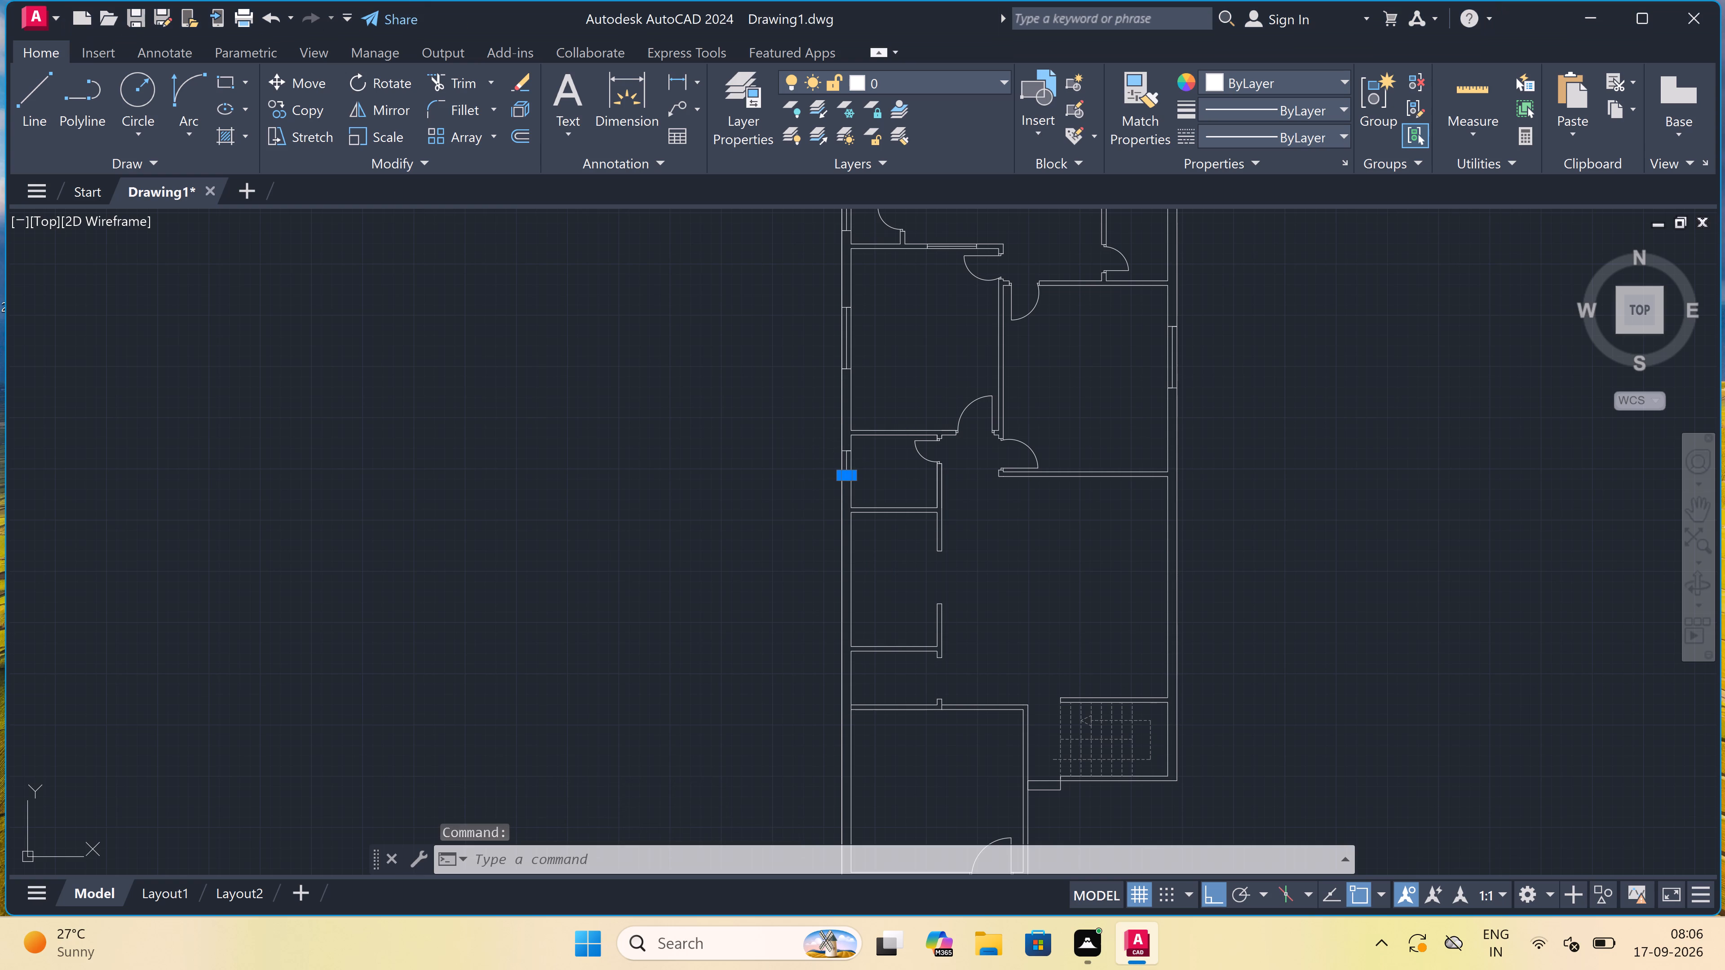
pyautogui.press('Escape')
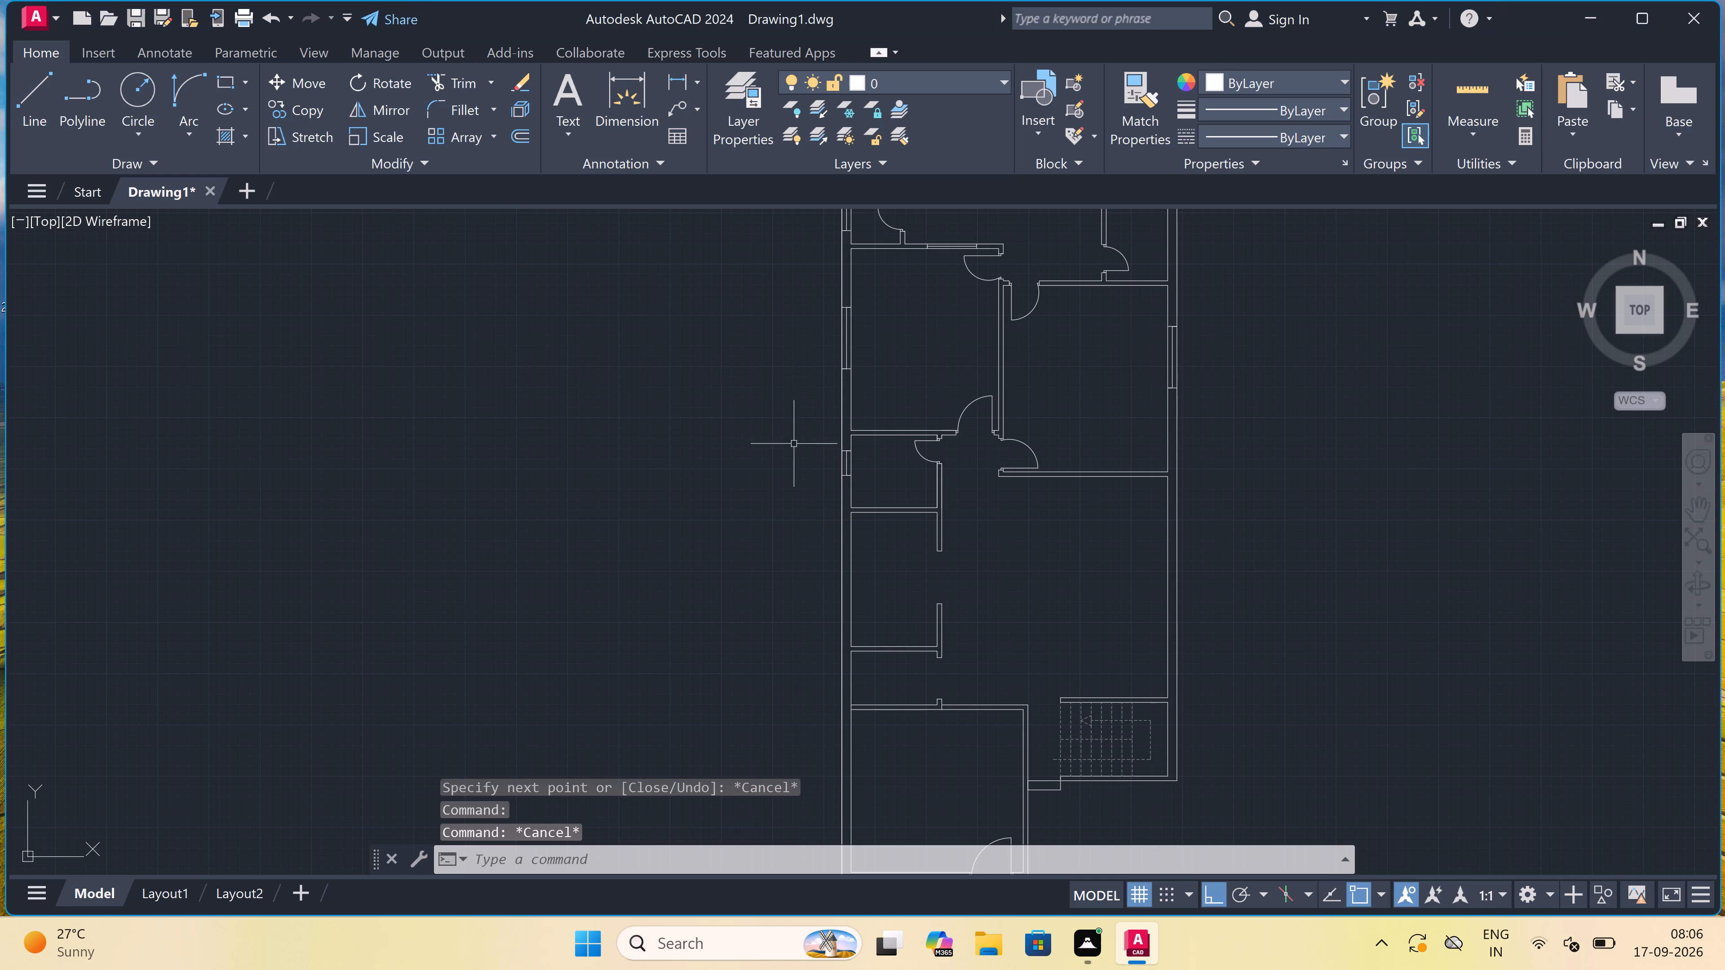
pyautogui.scroll(2, 820, 550)
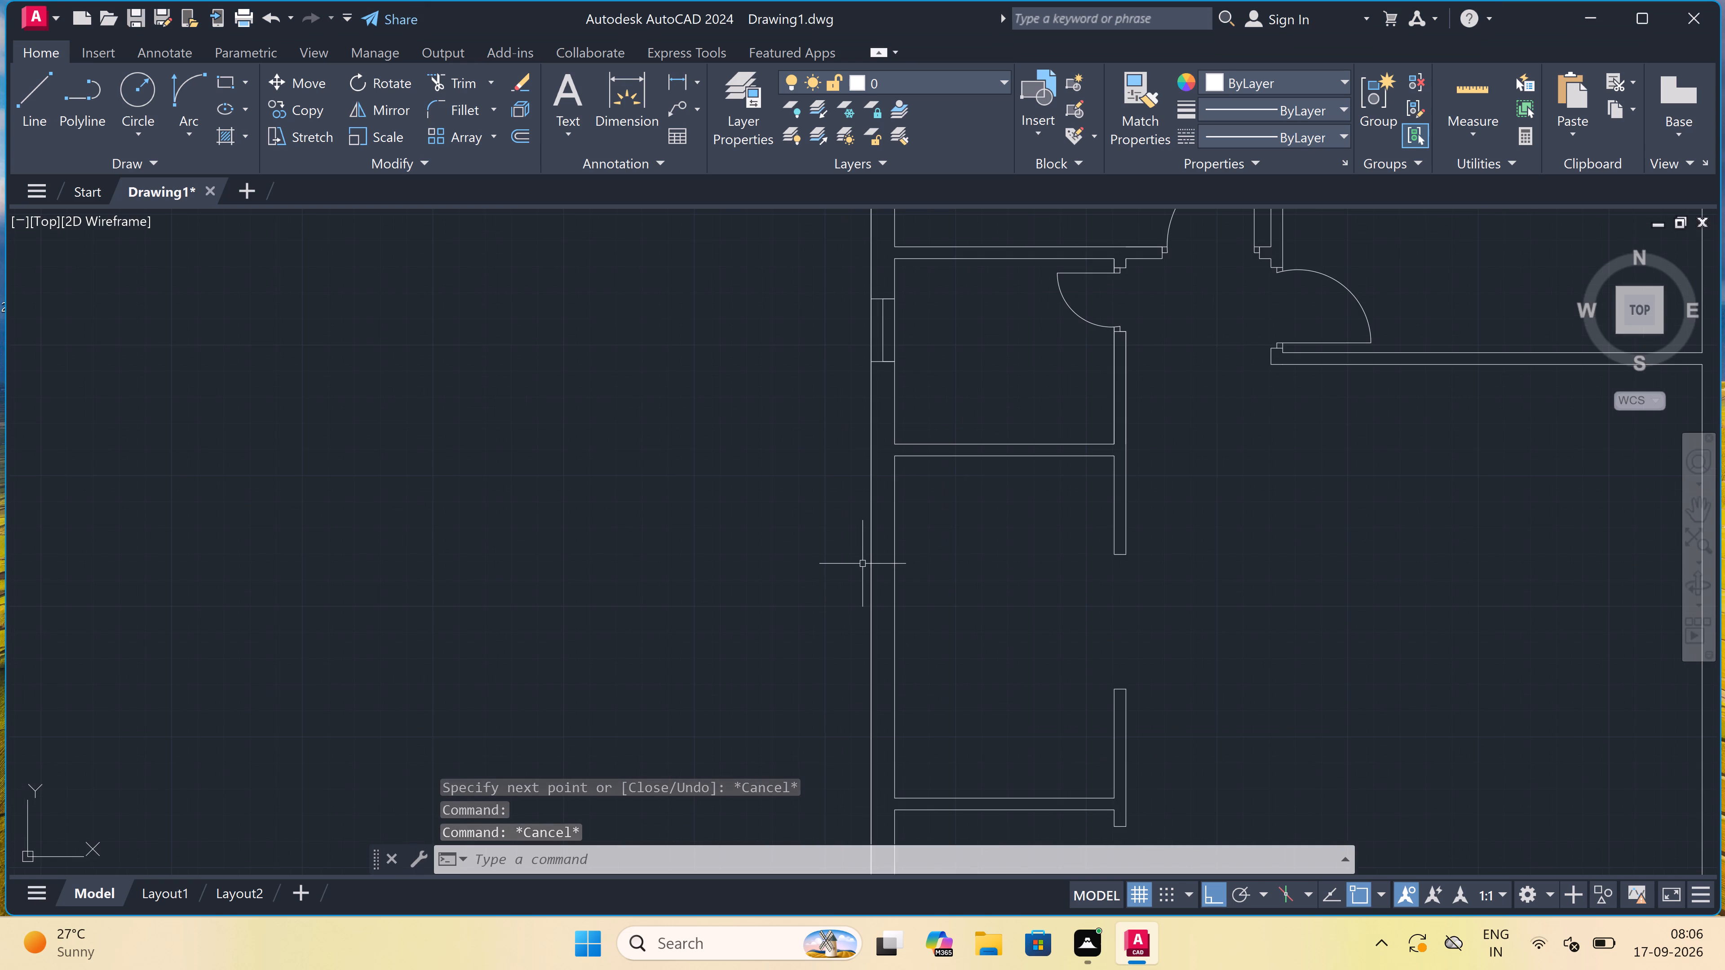
pyautogui.press('space')
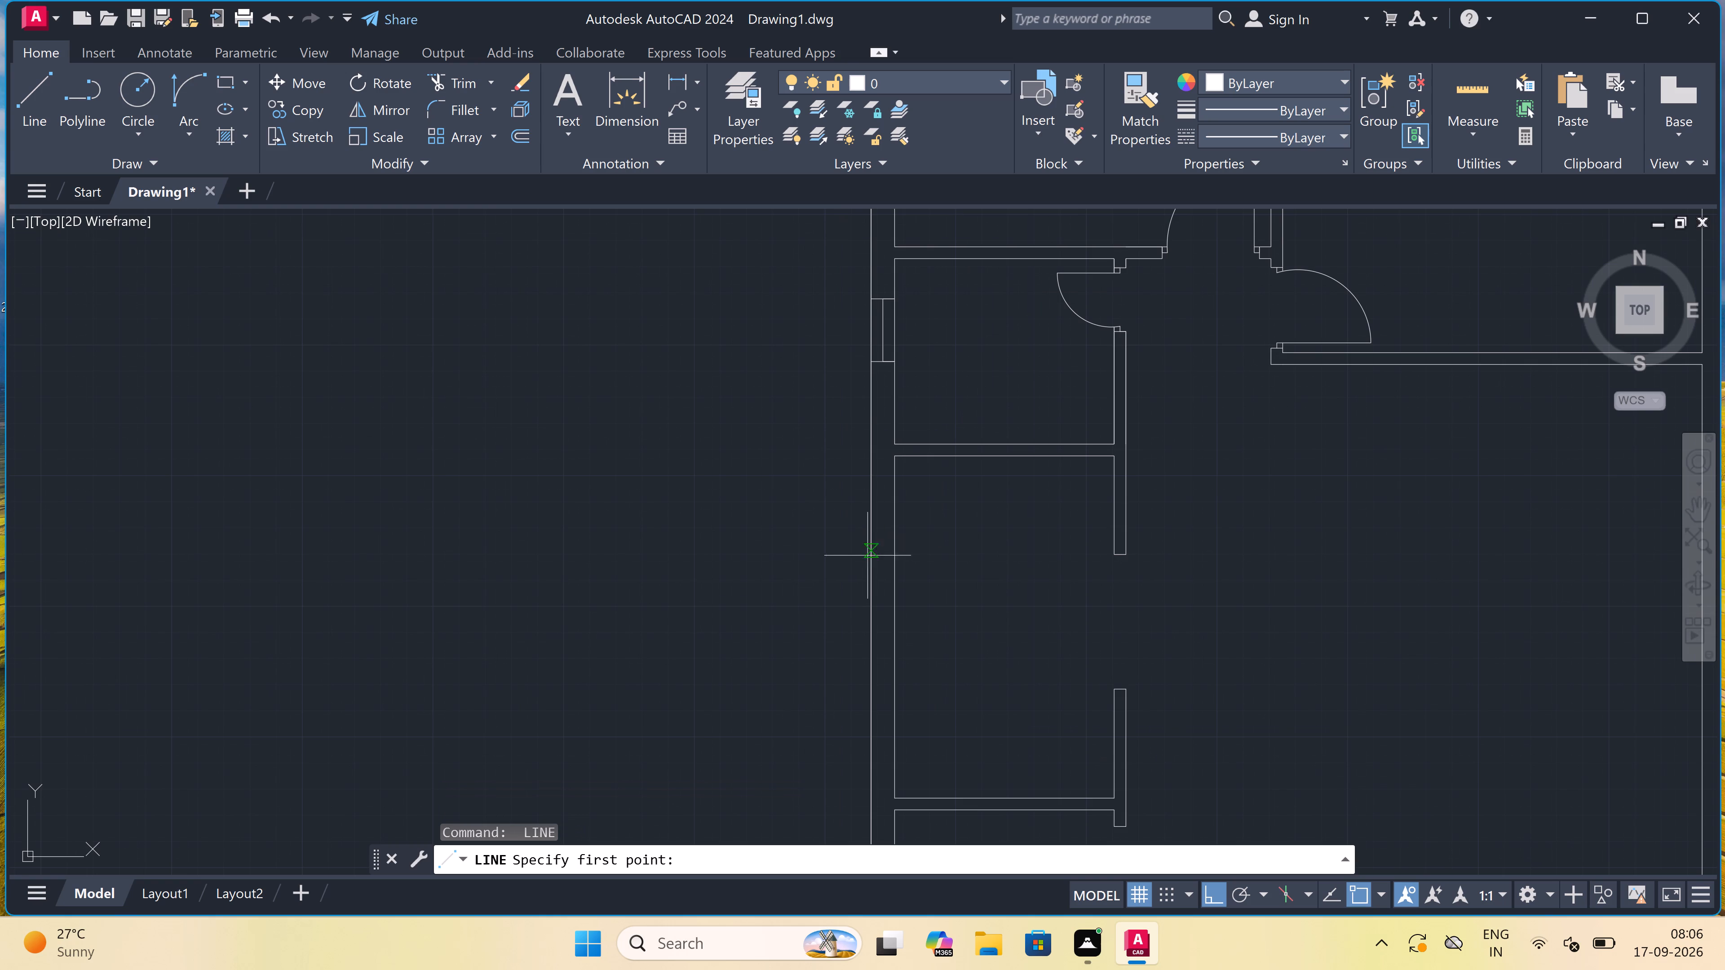
pyautogui.click(867, 551)
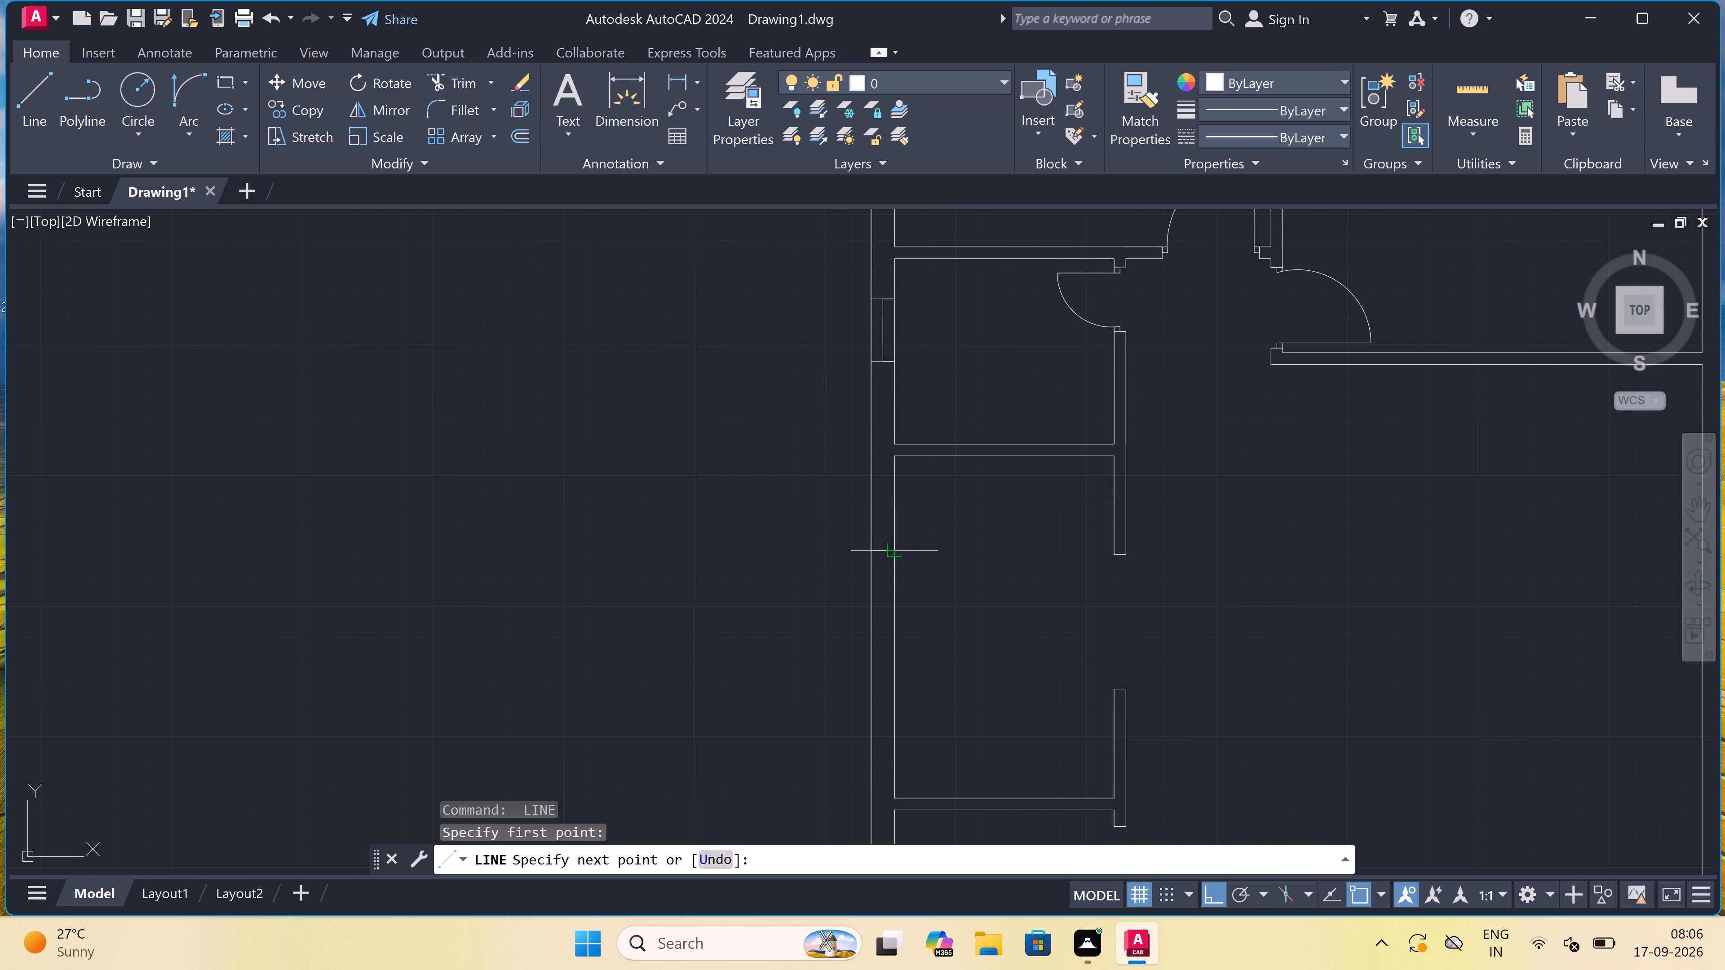
pyautogui.doubleClick(892, 551)
pyautogui.click(877, 547)
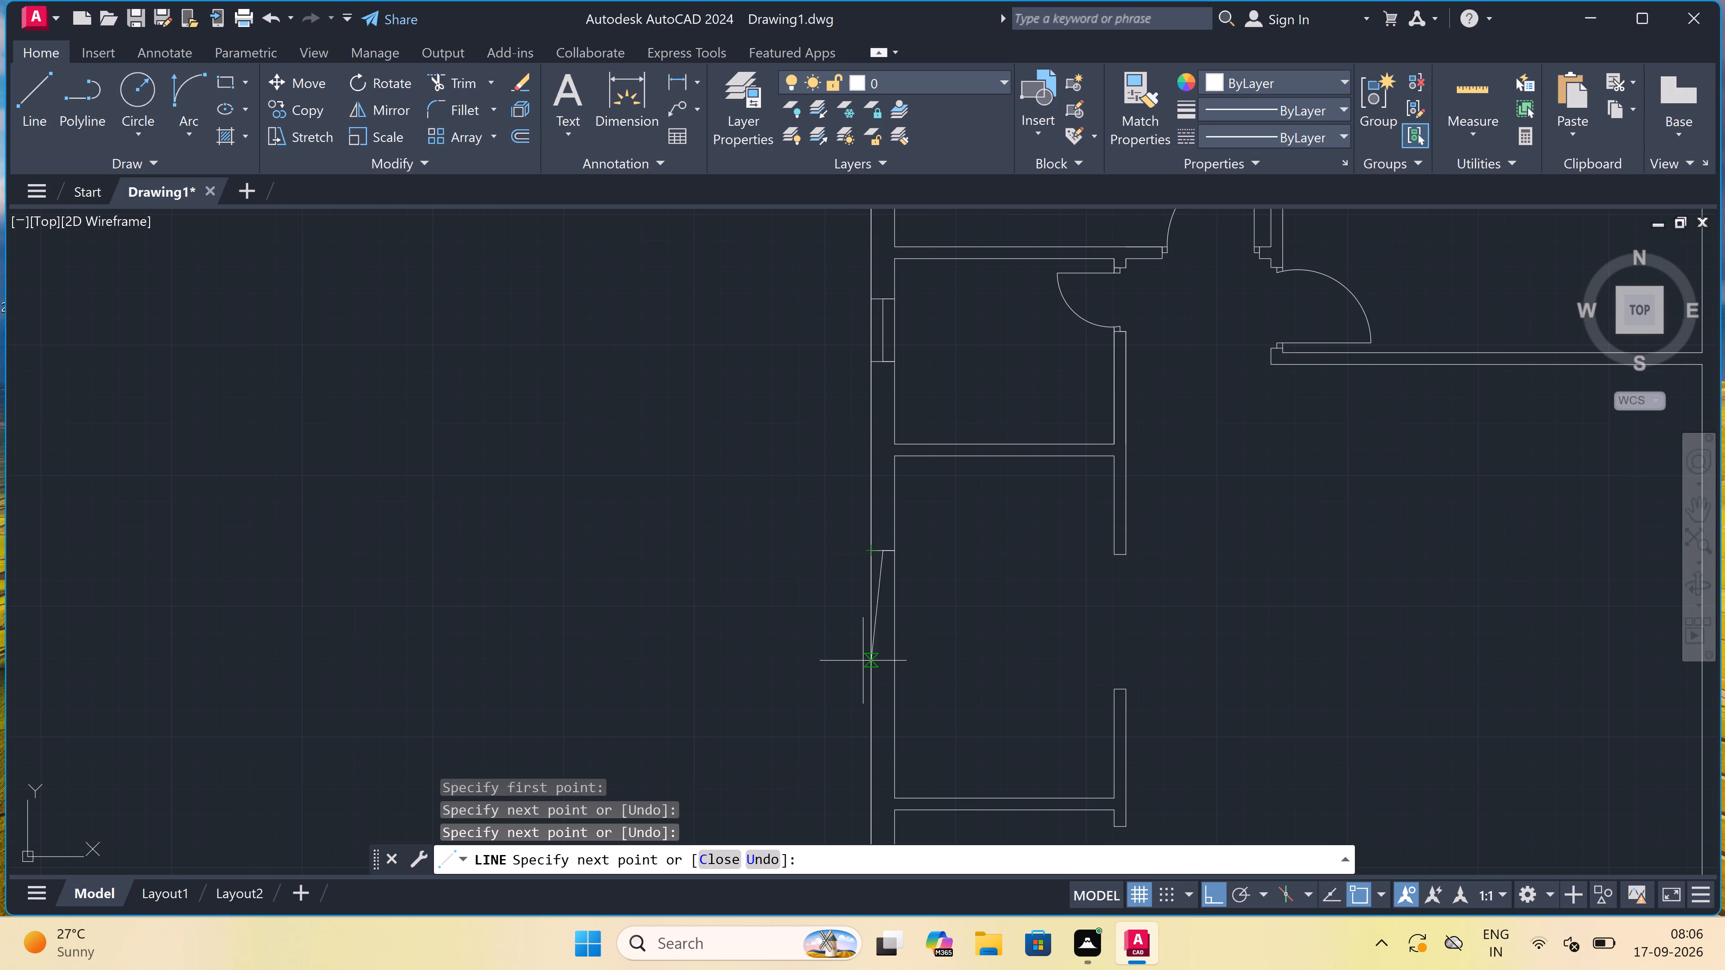
pyautogui.write("3'")
pyautogui.press('space')
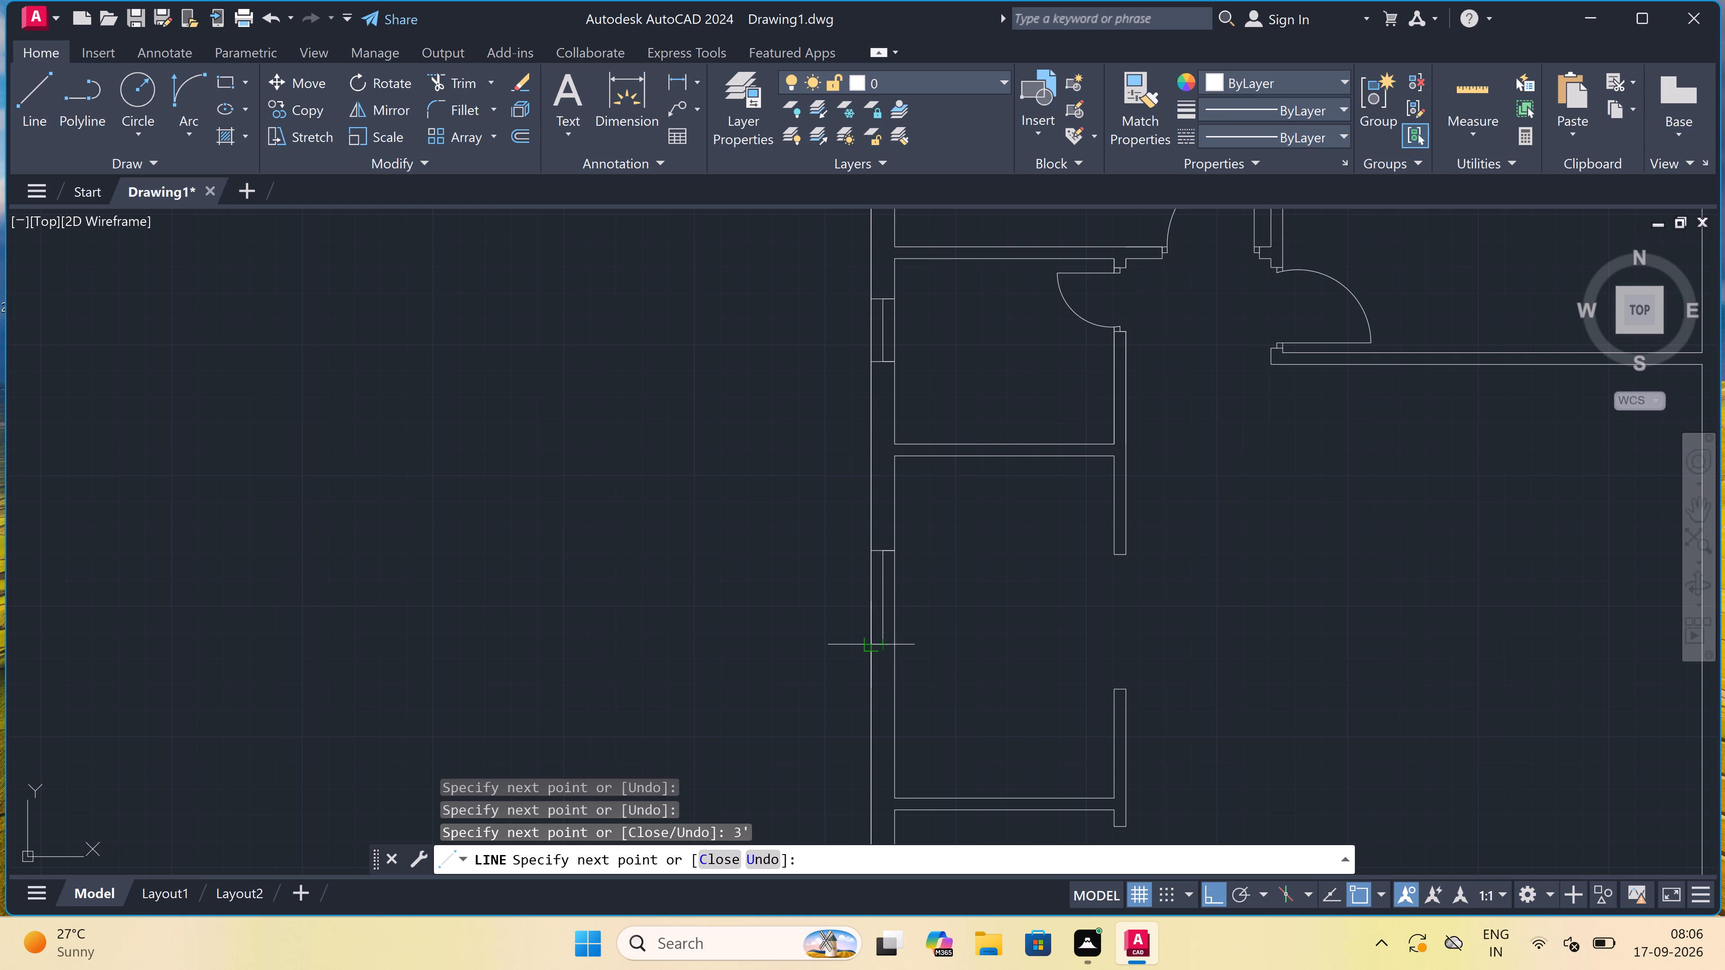
pyautogui.scroll(3, 868, 640)
pyautogui.click(876, 658)
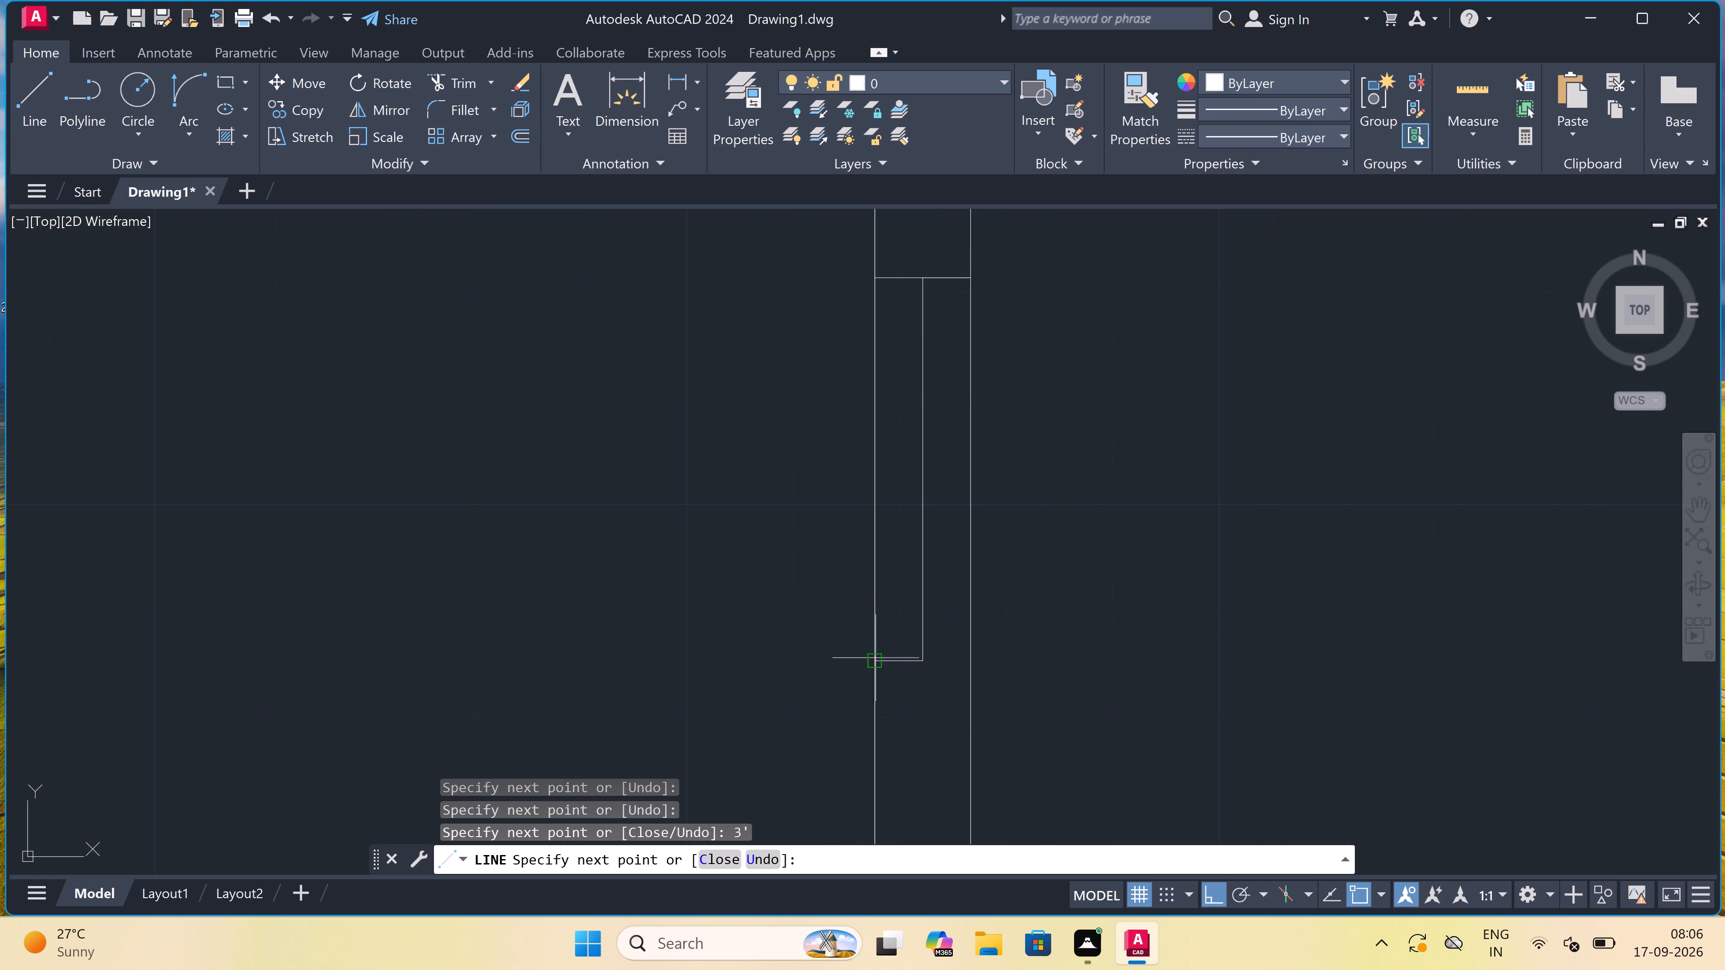
pyautogui.doubleClick(977, 655)
pyautogui.press('Escape')
# Draw an L-shaped line inside the room with the 3' window, from its top wall down beside the window and across to the right wall.
pyautogui.scroll(-4, 916, 617)
pyautogui.press('space')
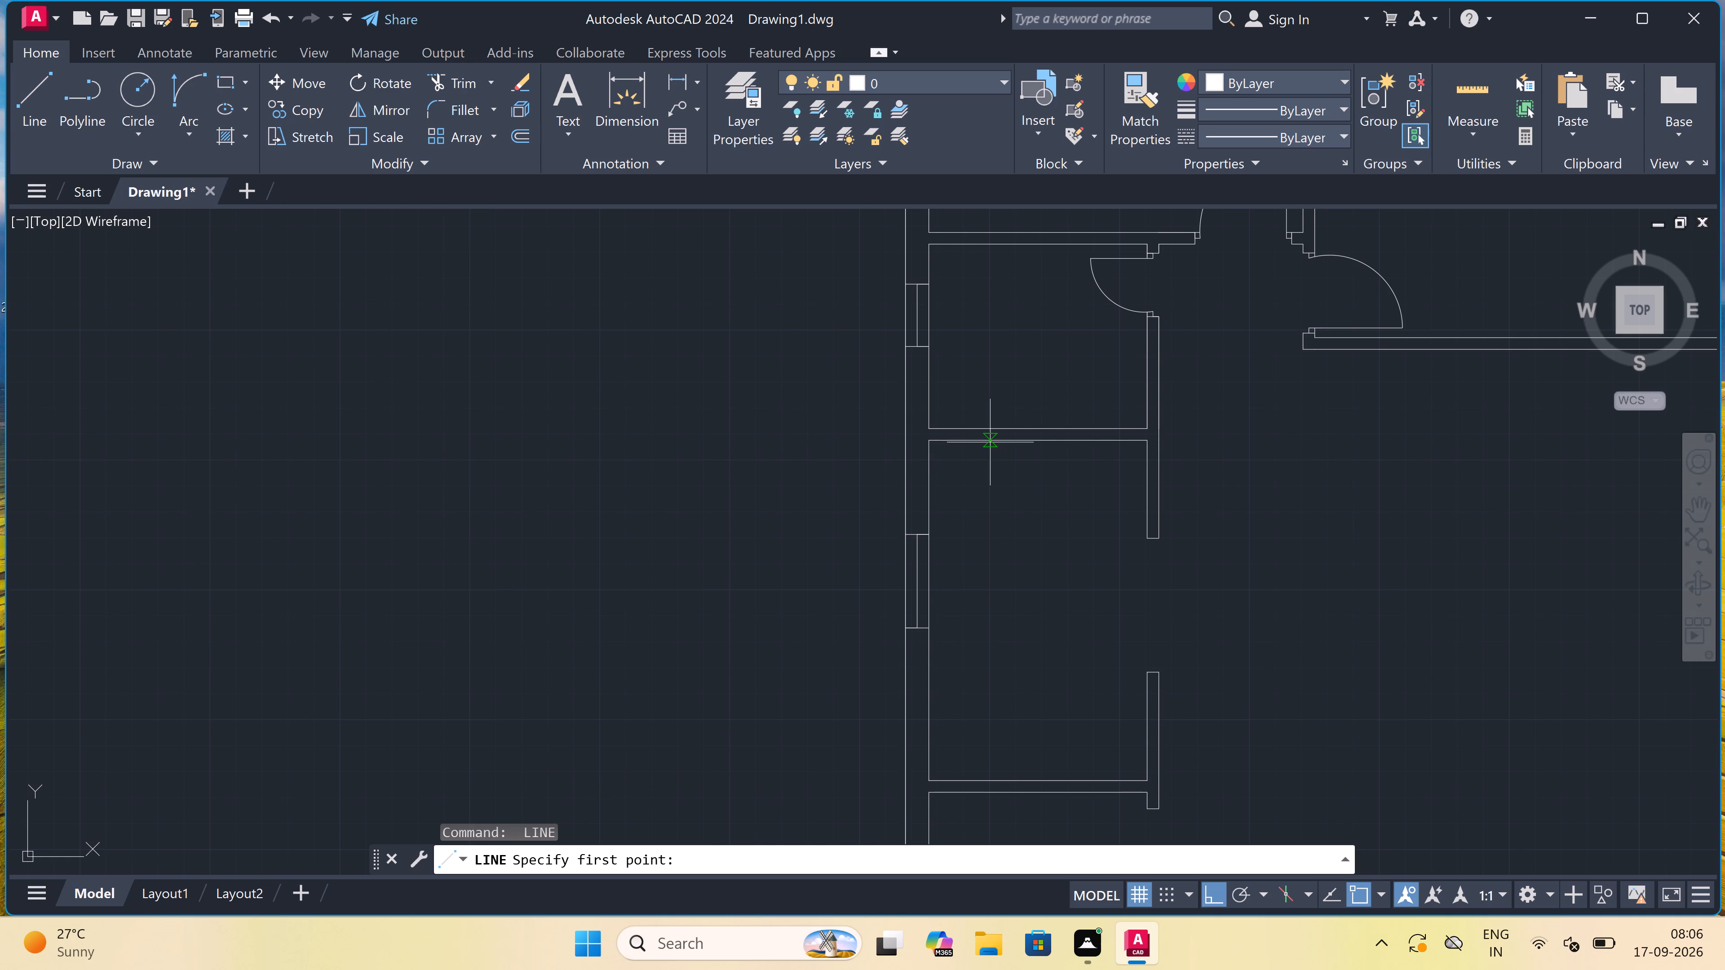
pyautogui.moveTo(982, 440); pyautogui.dragTo(982, 445)
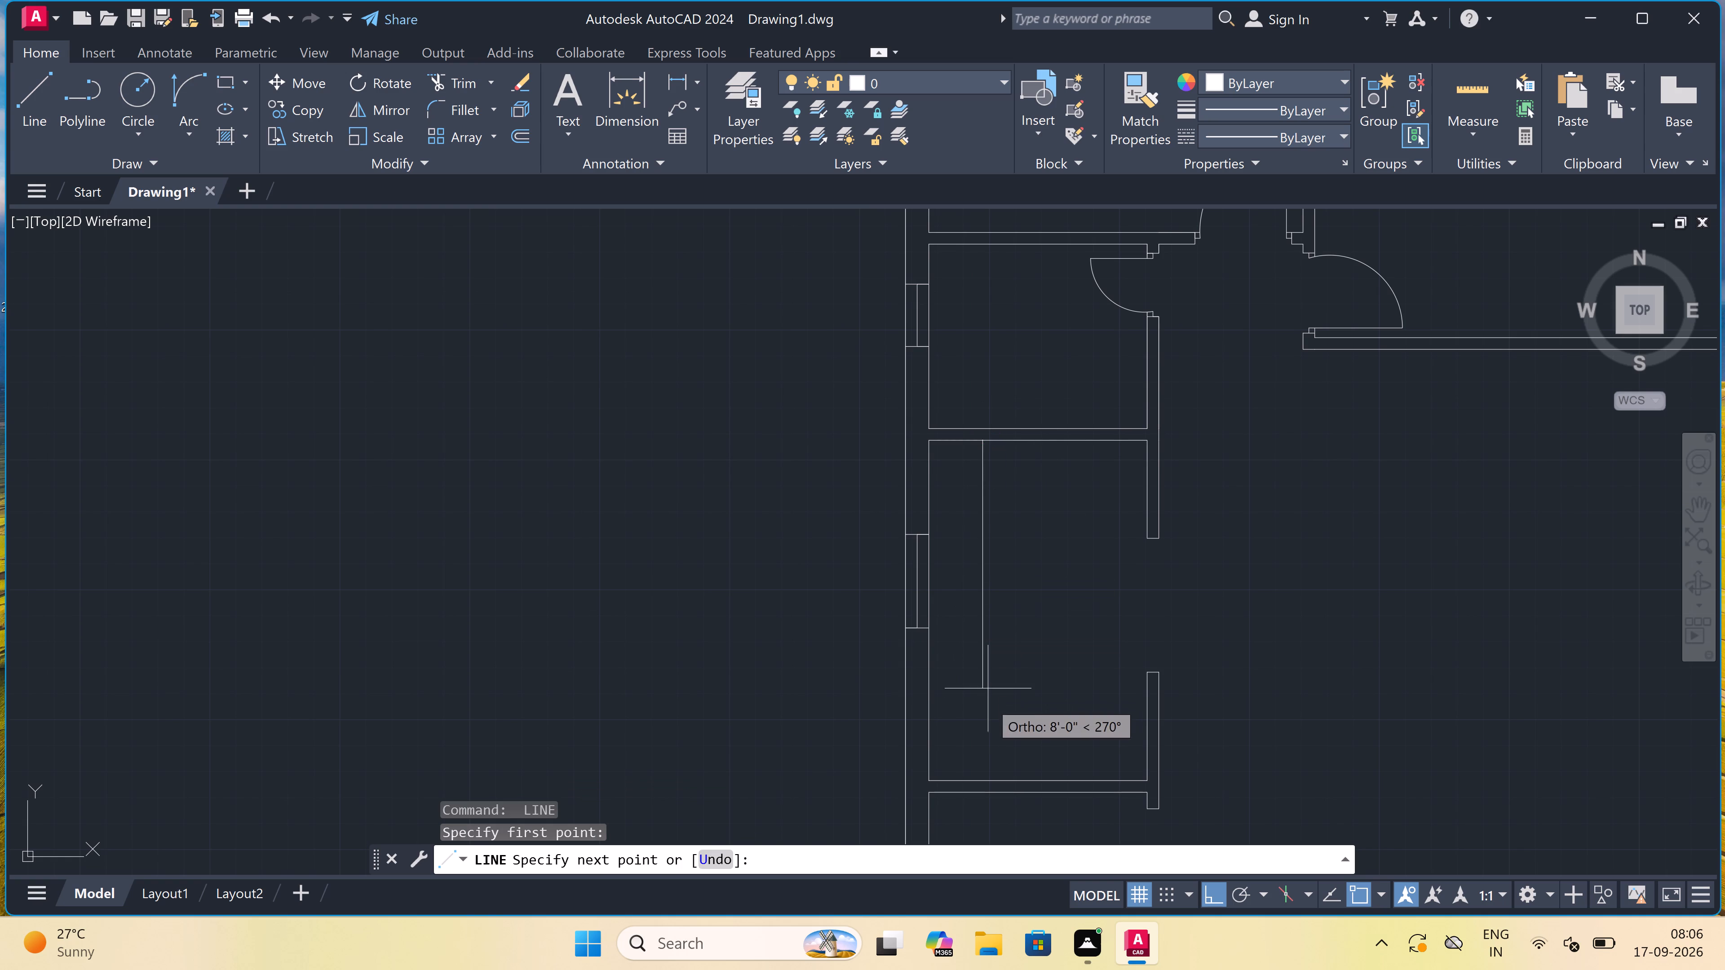
pyautogui.click(986, 724)
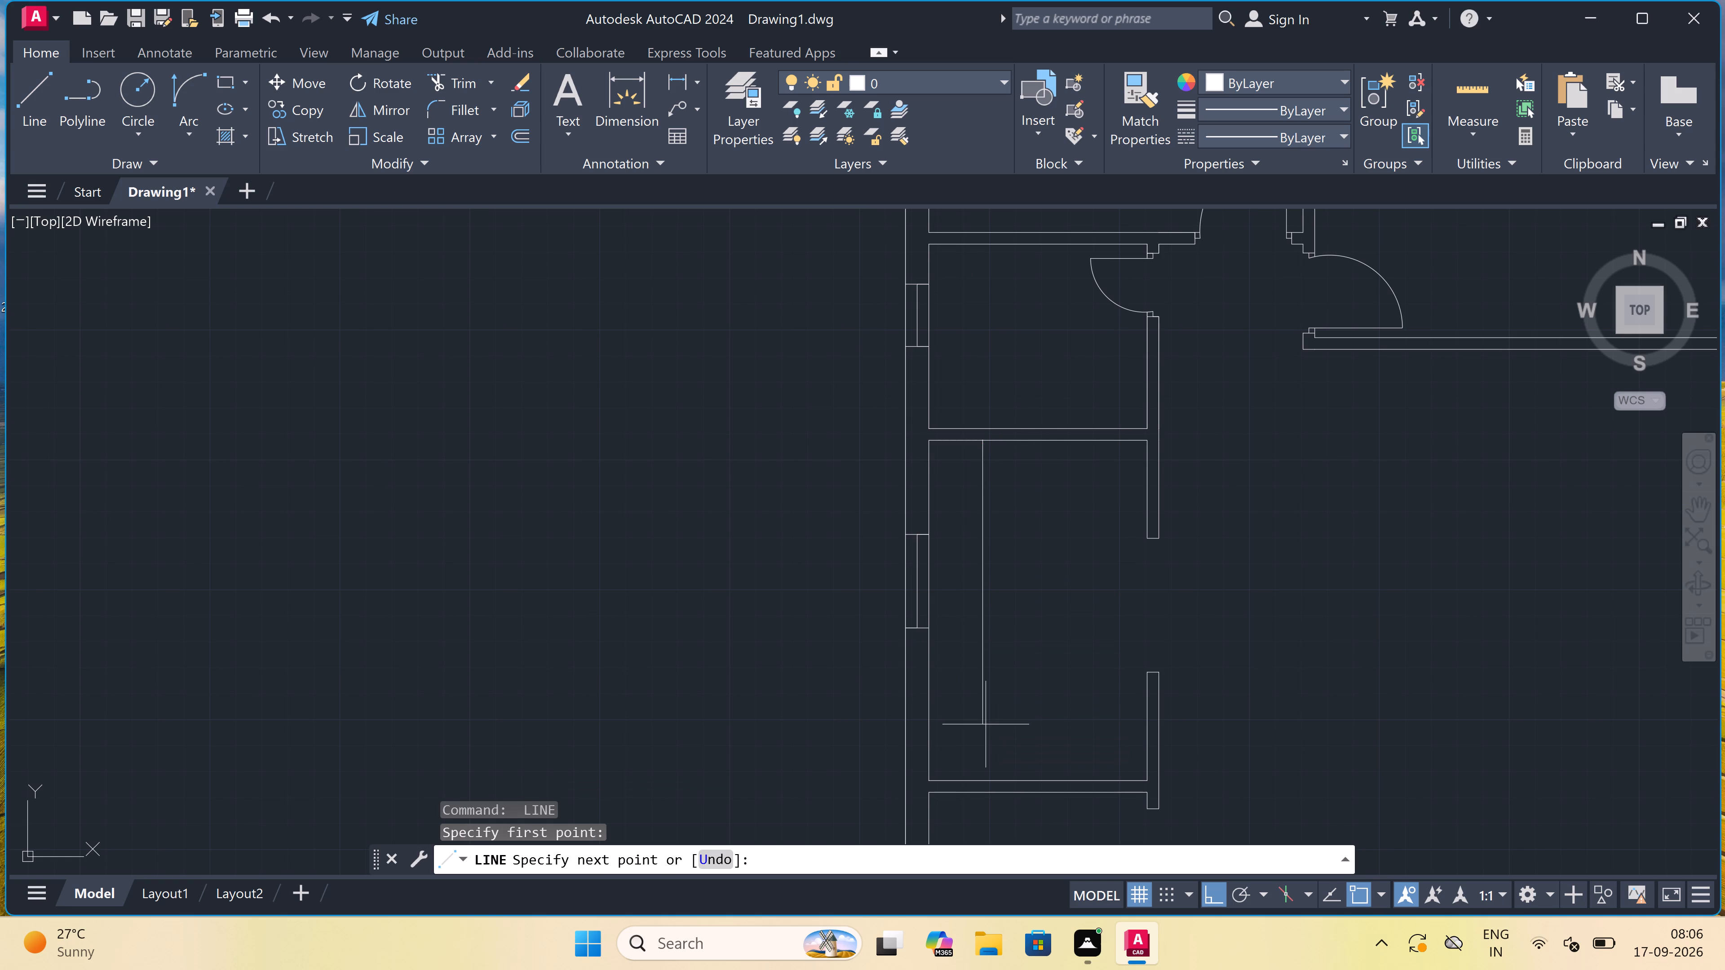
pyautogui.click(1149, 724)
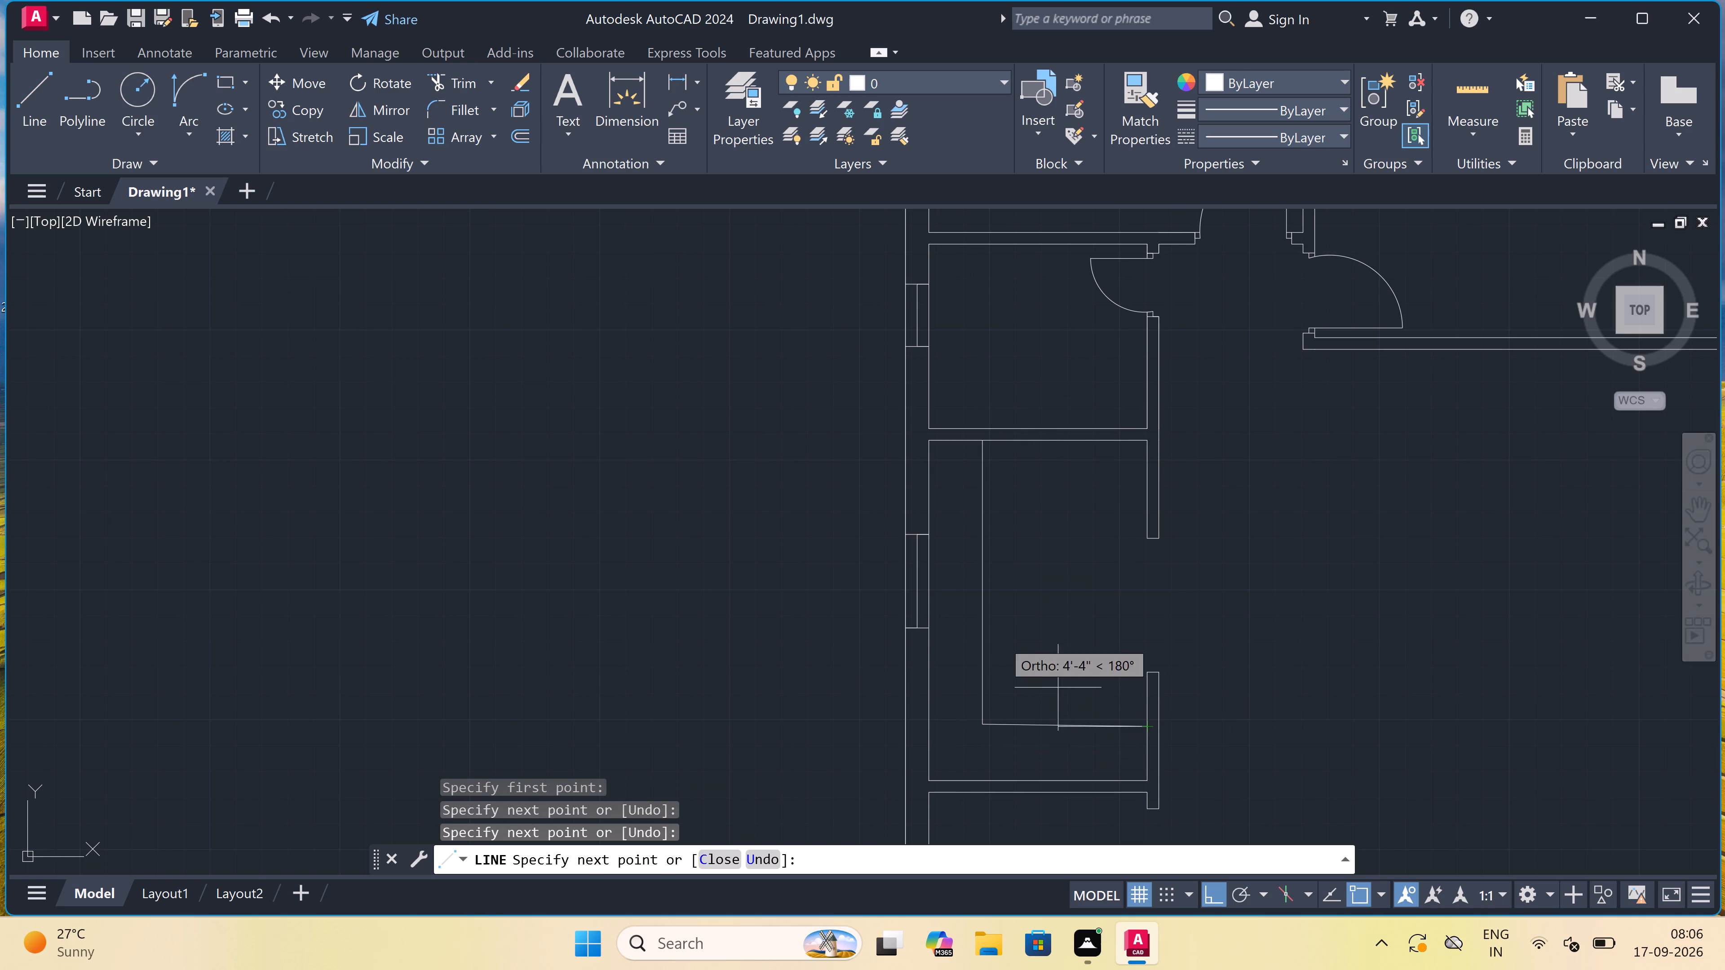
pyautogui.press('Escape')
pyautogui.scroll(-5, 928, 601)
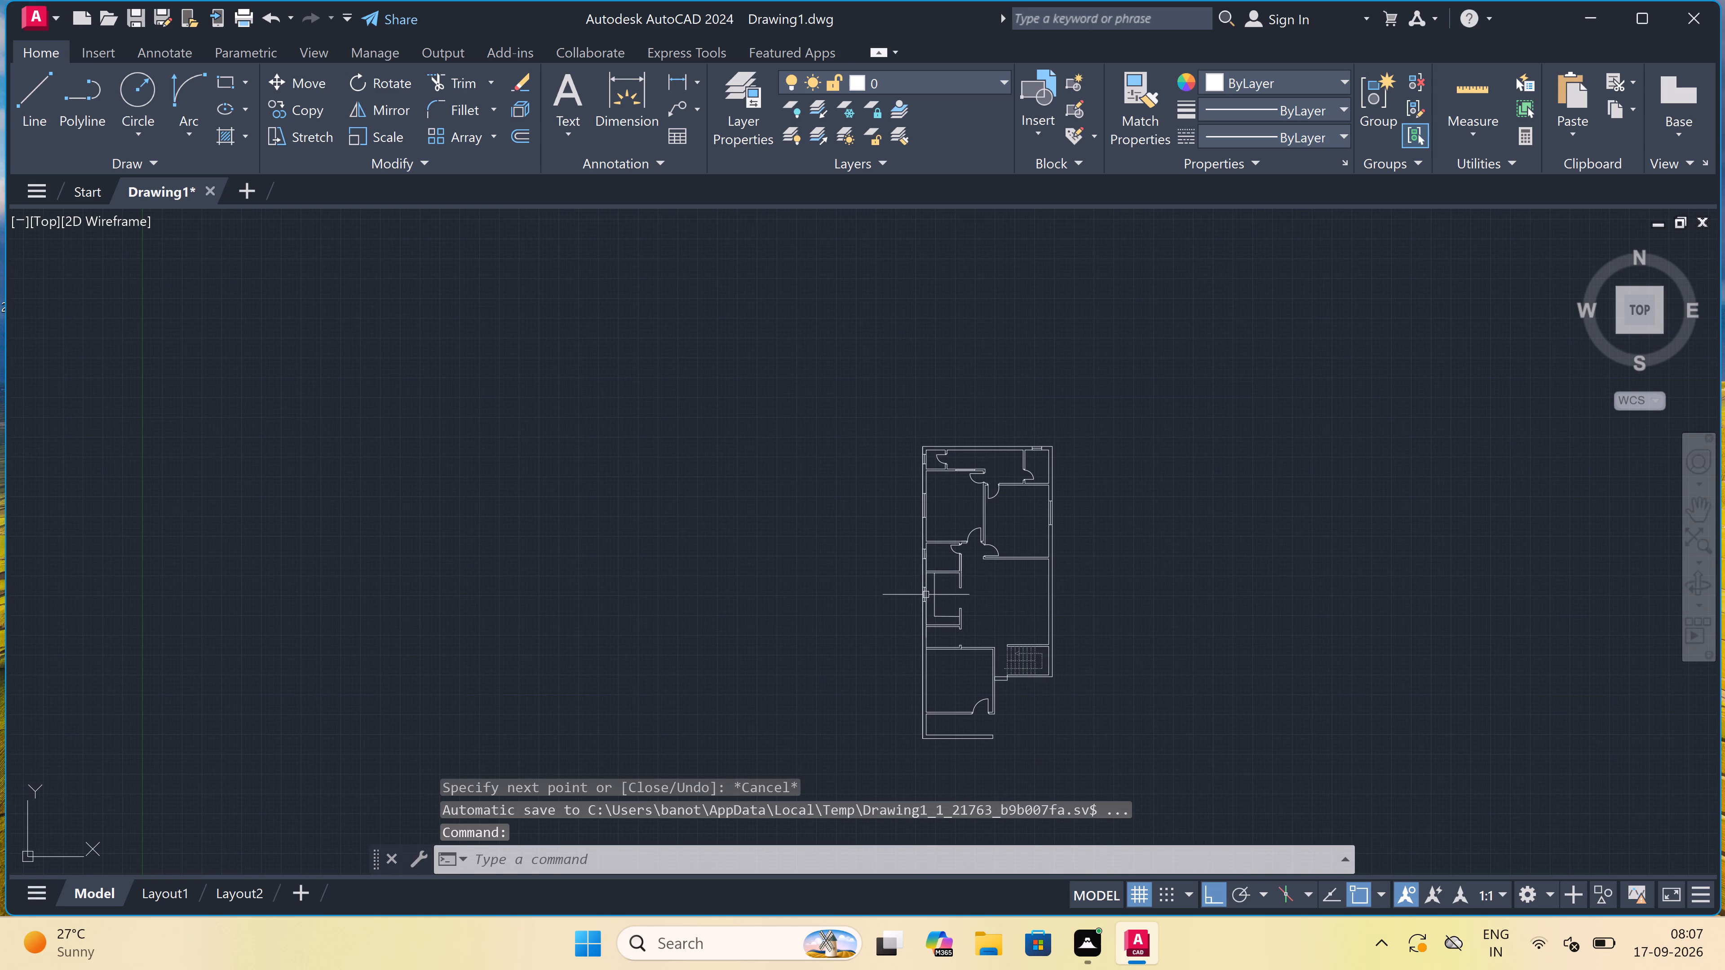
# Draw a 5' window in the right exterior wall of the large central hall, with centre line and end lines.
pyautogui.press('space')
pyautogui.scroll(3, 1053, 594)
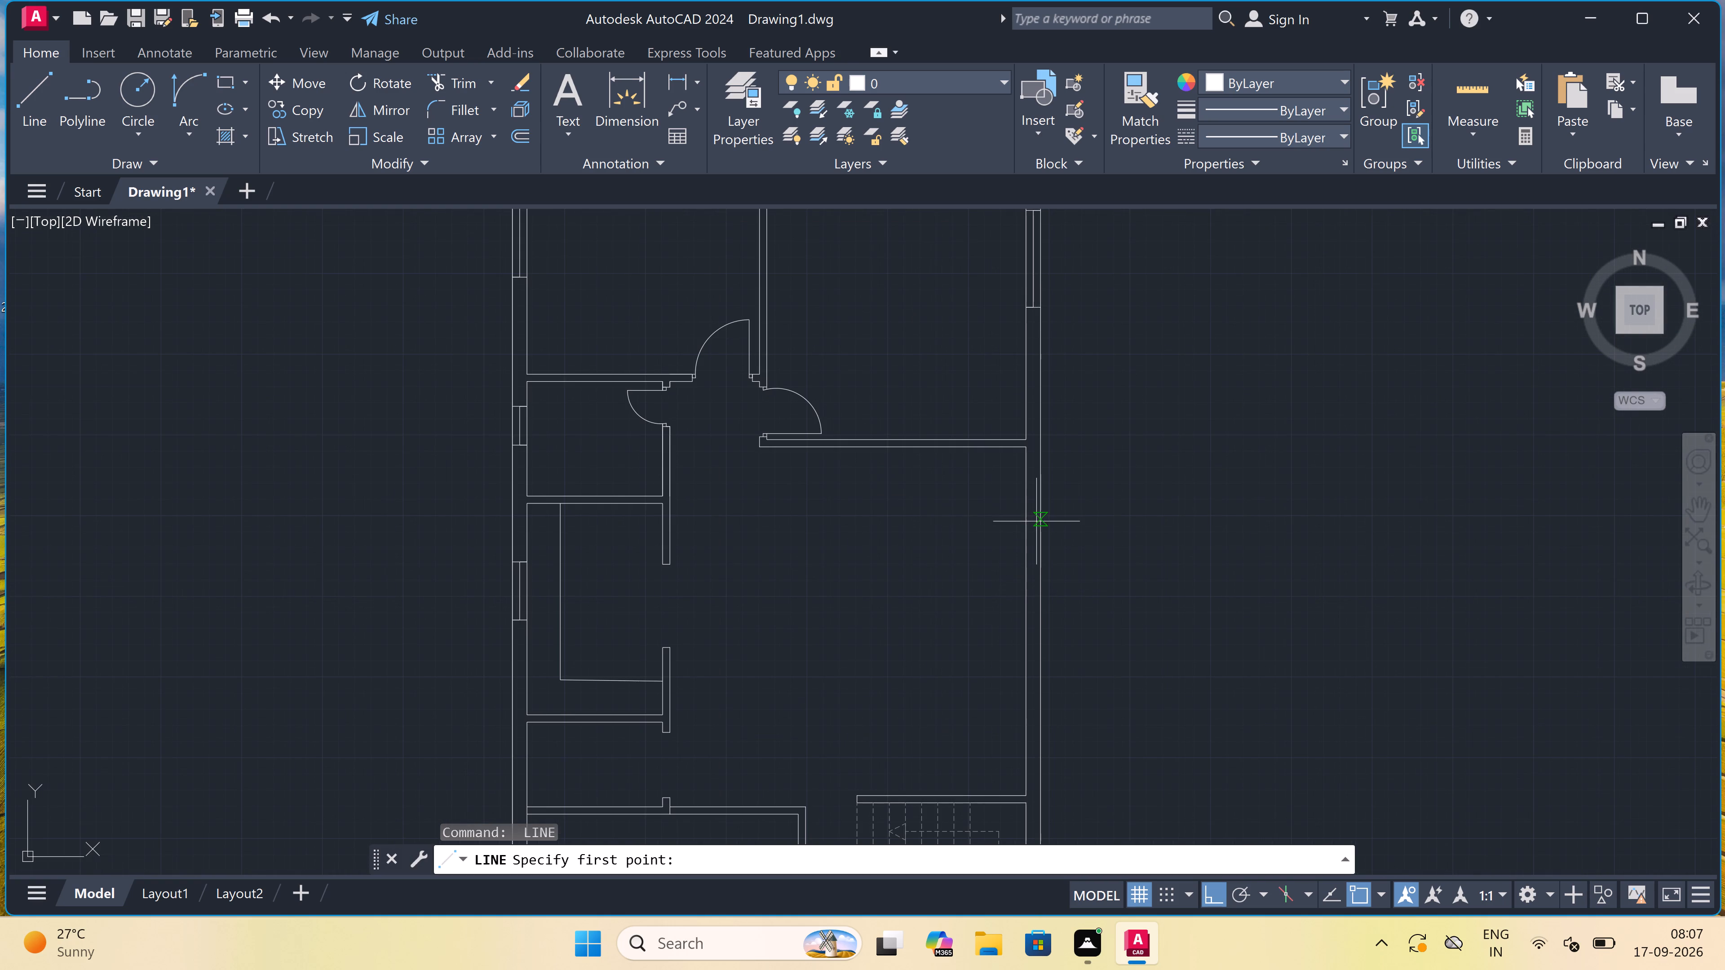
pyautogui.click(1025, 526)
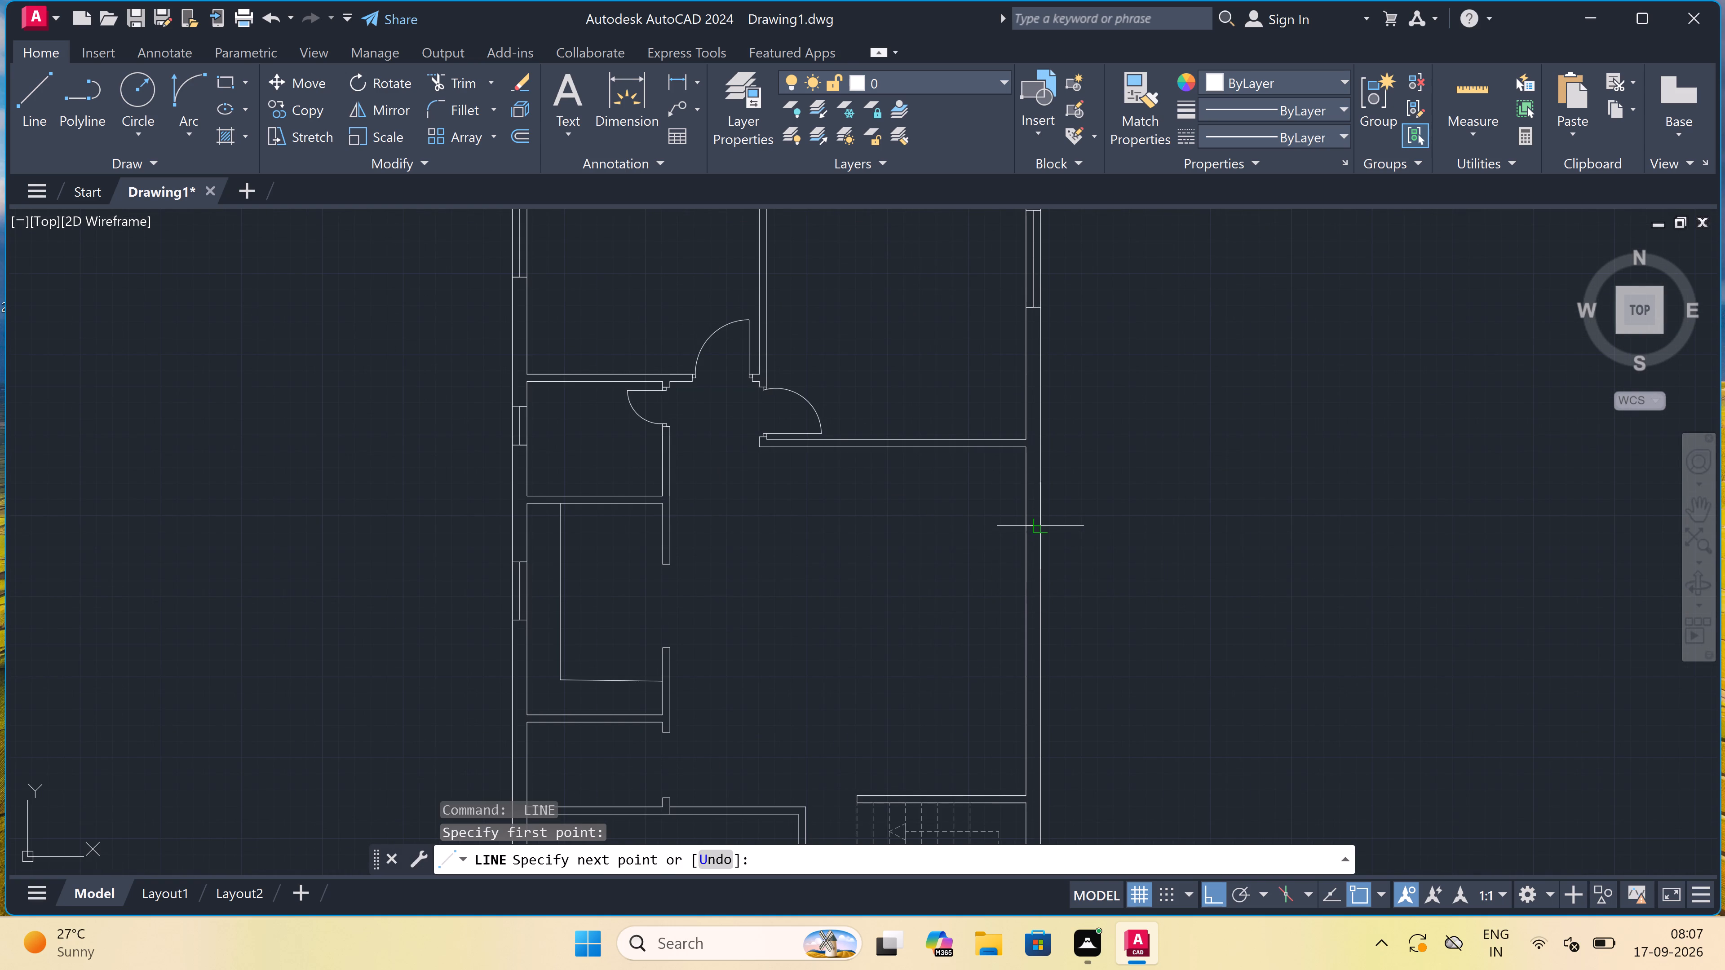
pyautogui.doubleClick(1035, 525)
pyautogui.click(1036, 525)
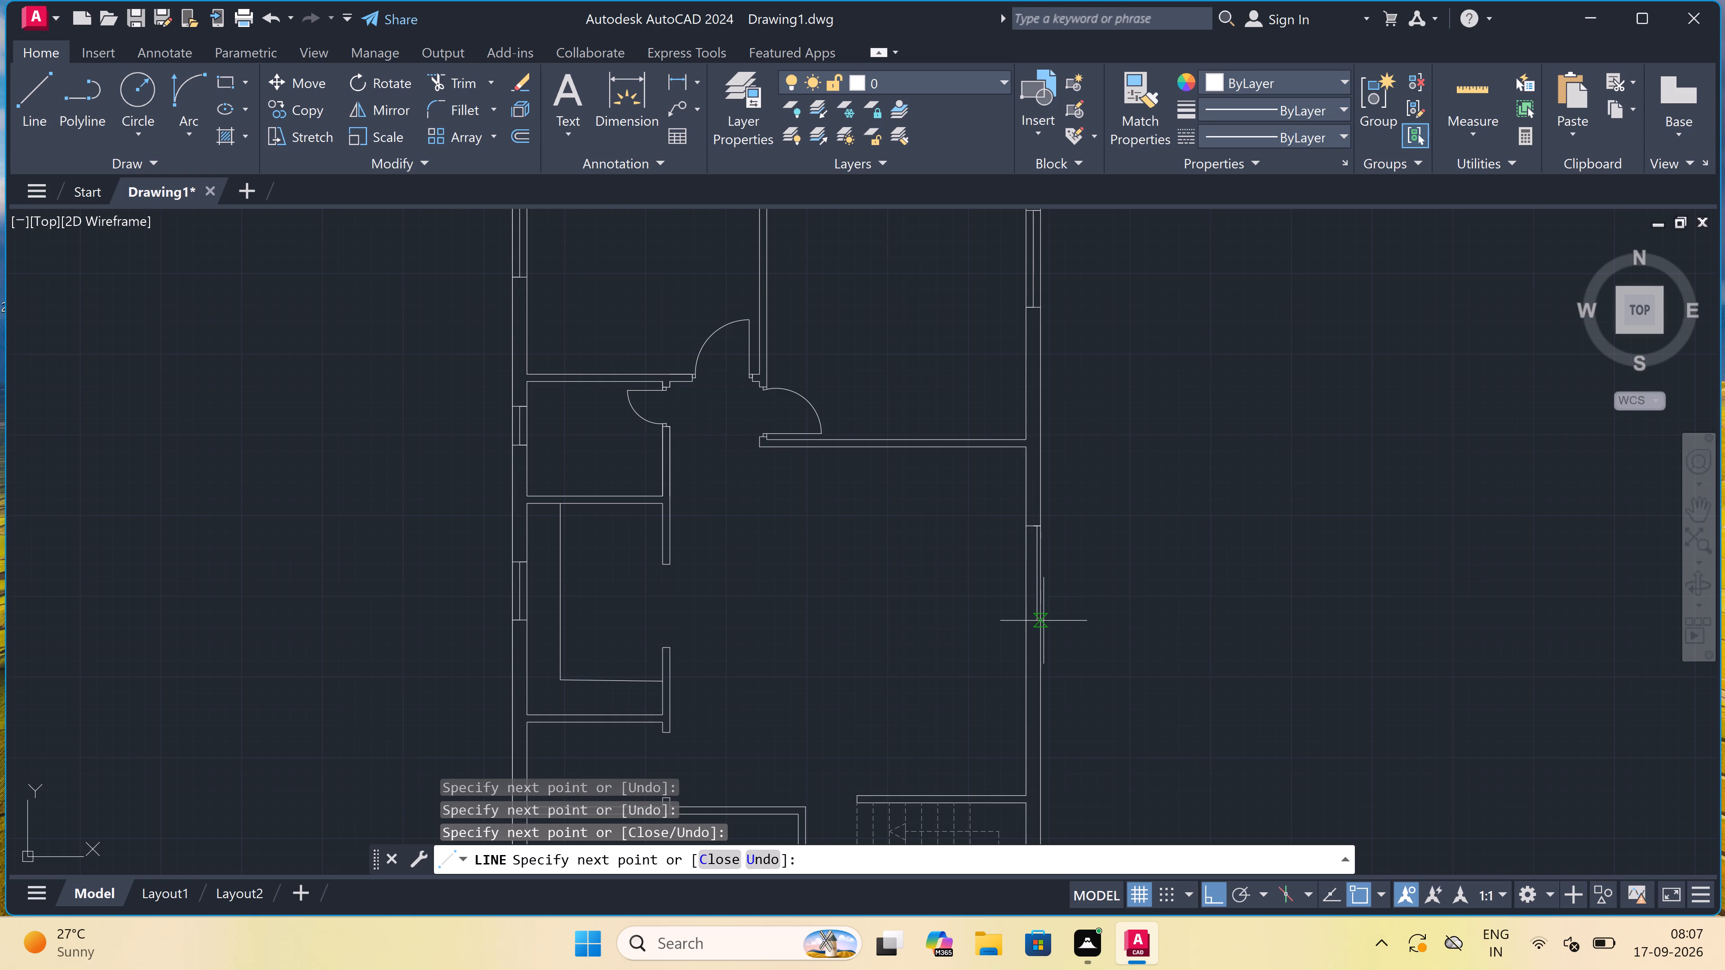
pyautogui.hotkey('ctrl', 'z')
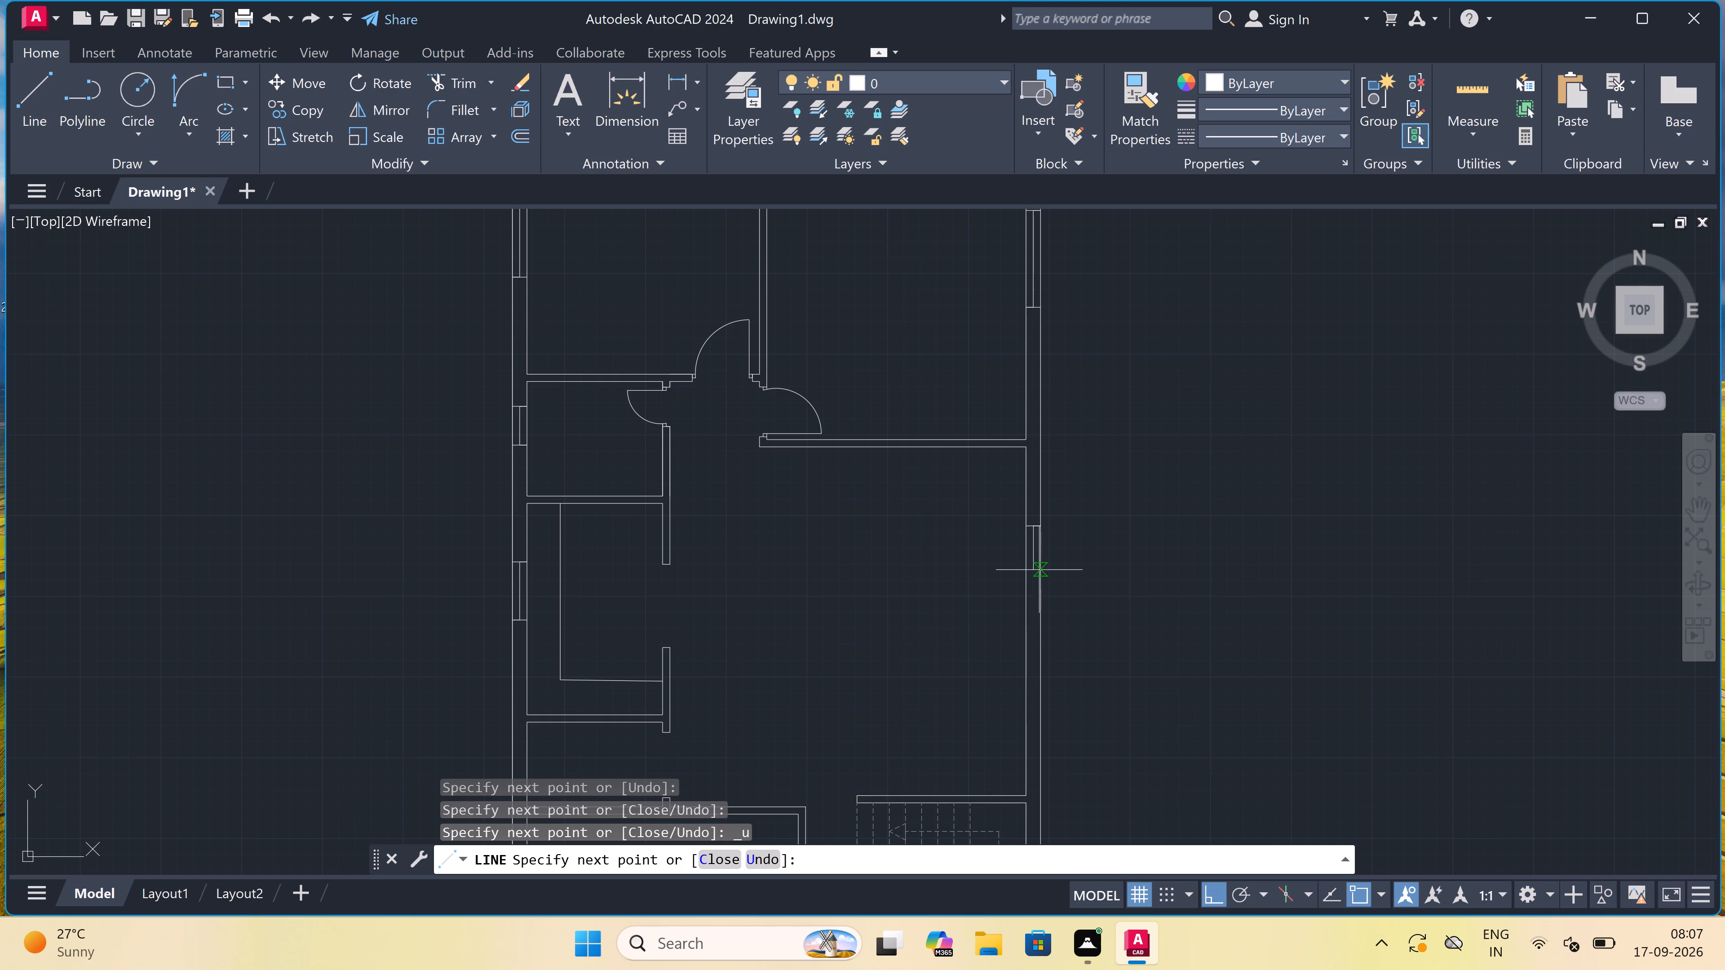
pyautogui.scroll(1, 1037, 562)
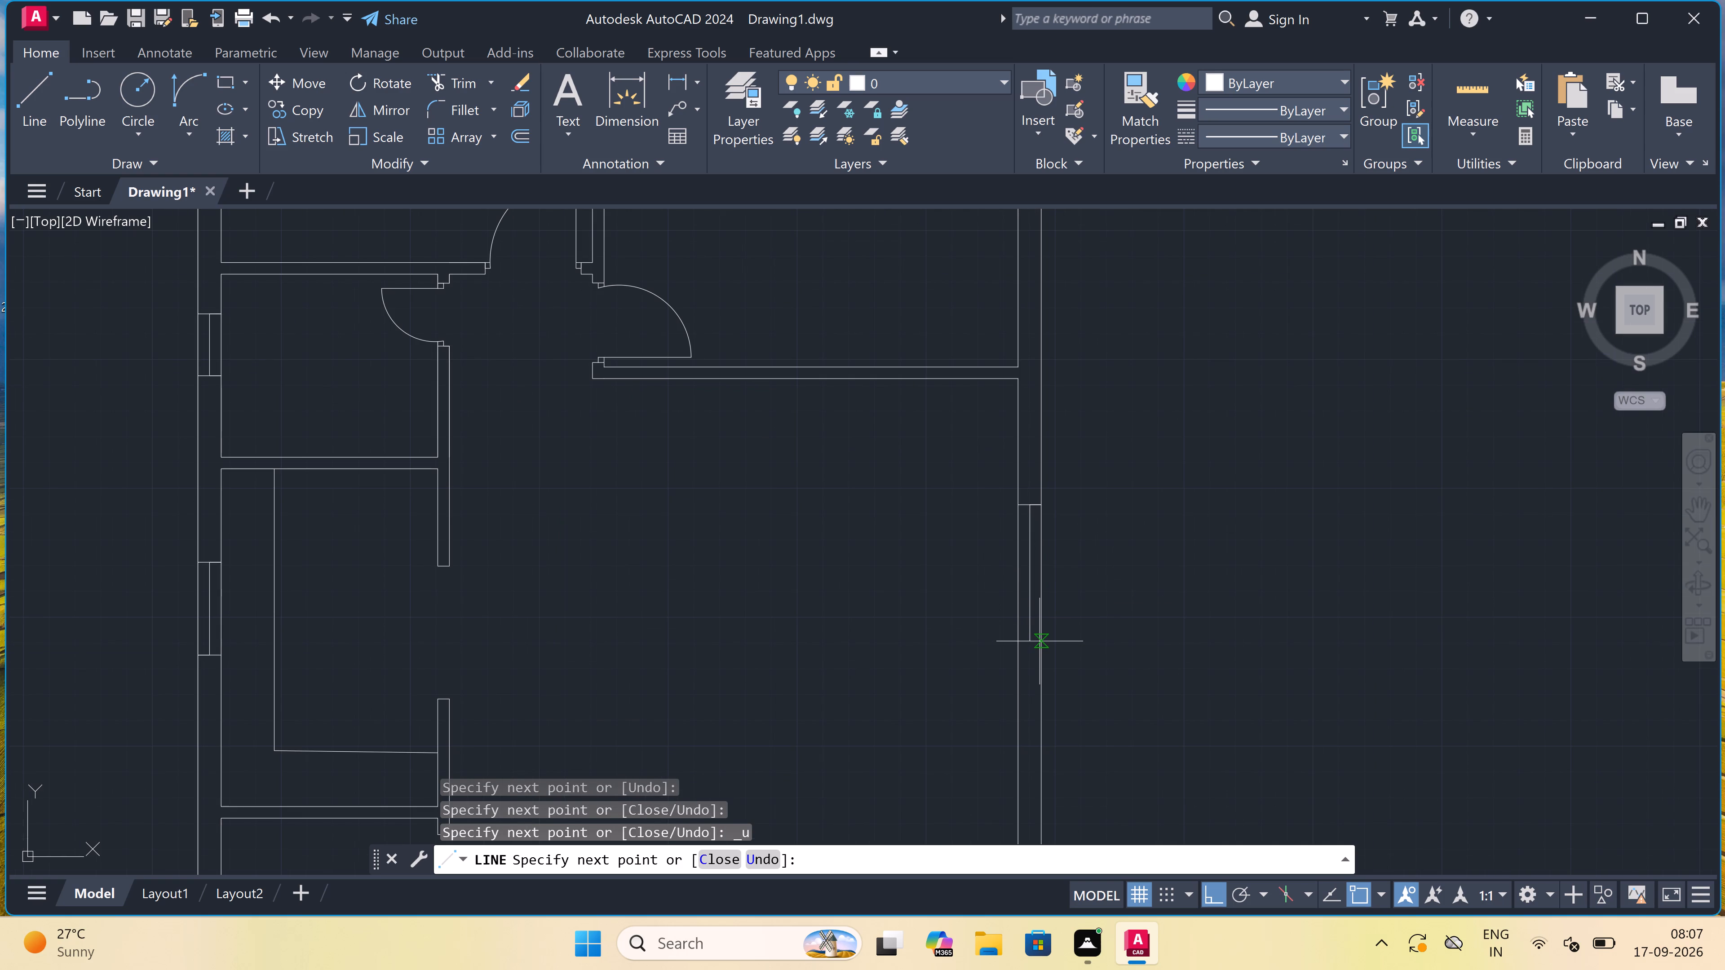
pyautogui.write("5'")
pyautogui.press('space')
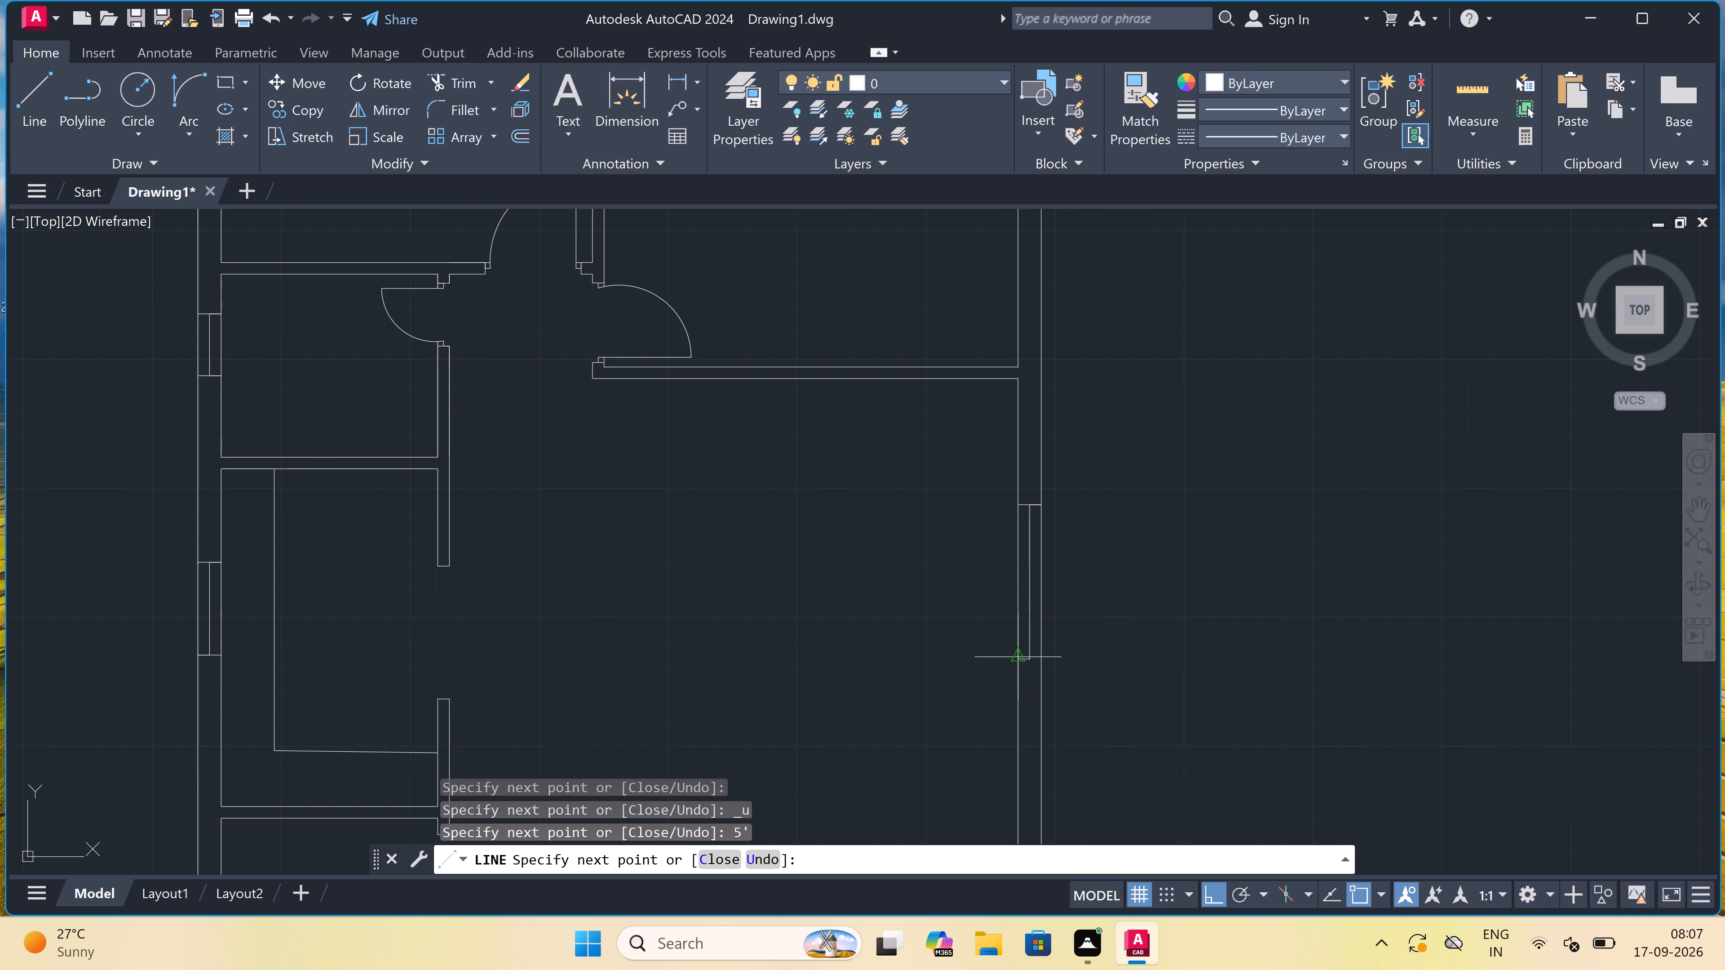
pyautogui.scroll(4, 1018, 661)
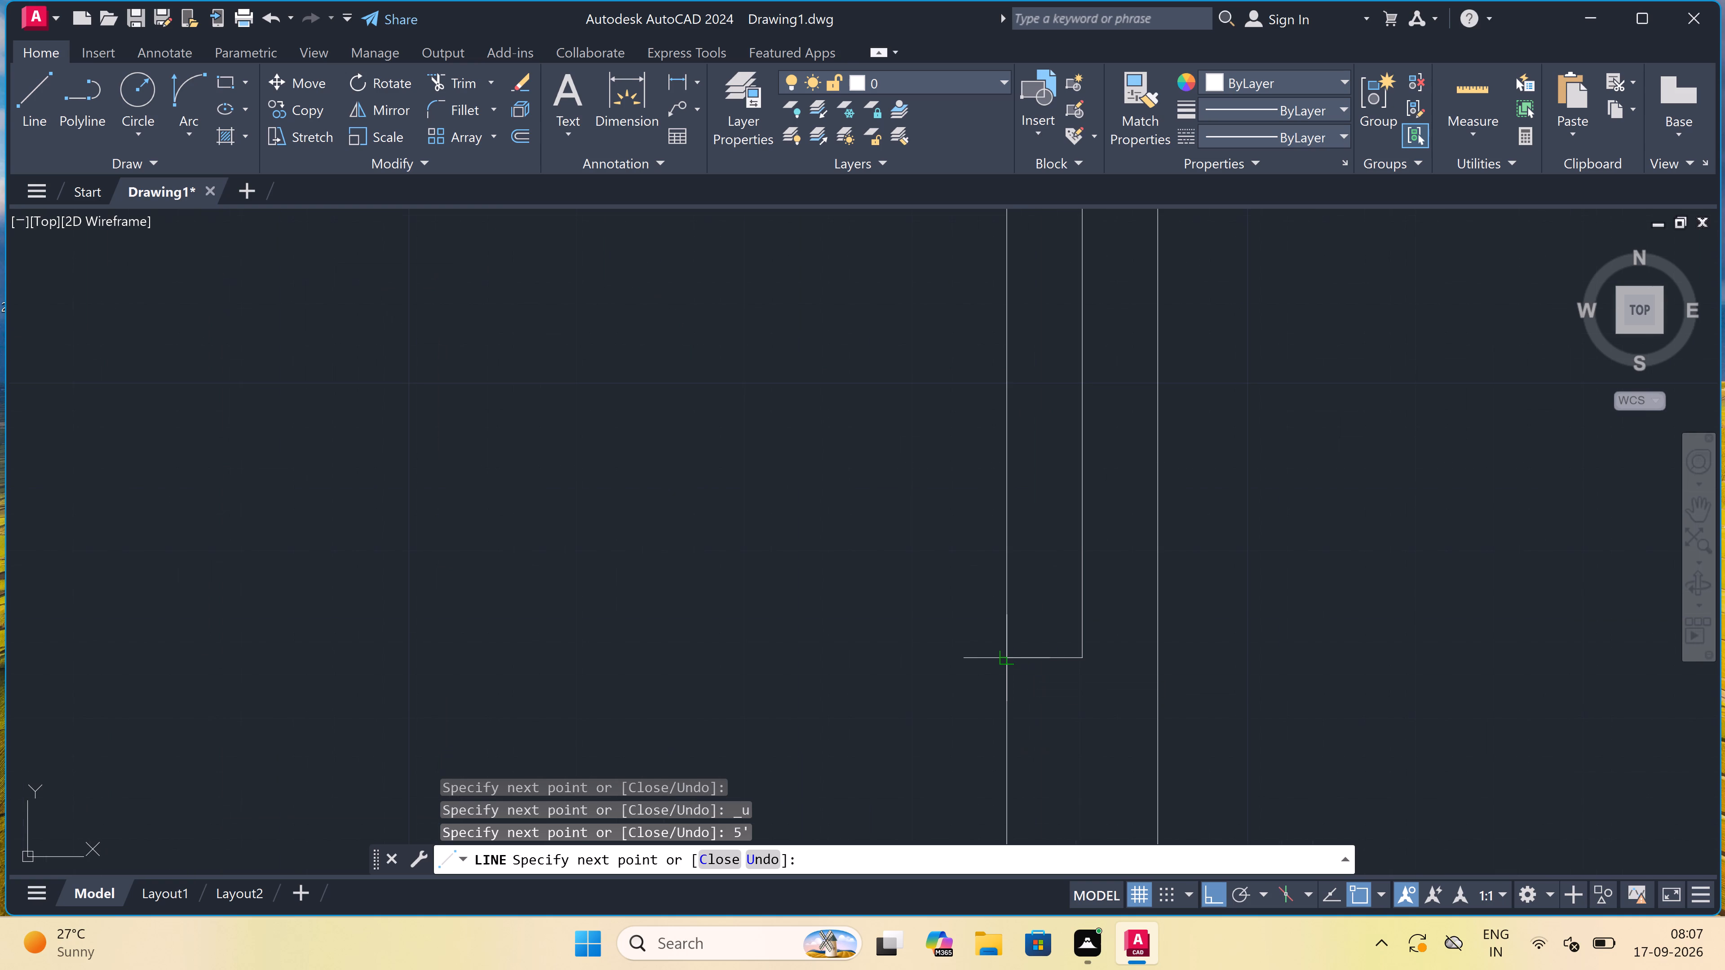
pyautogui.click(1004, 658)
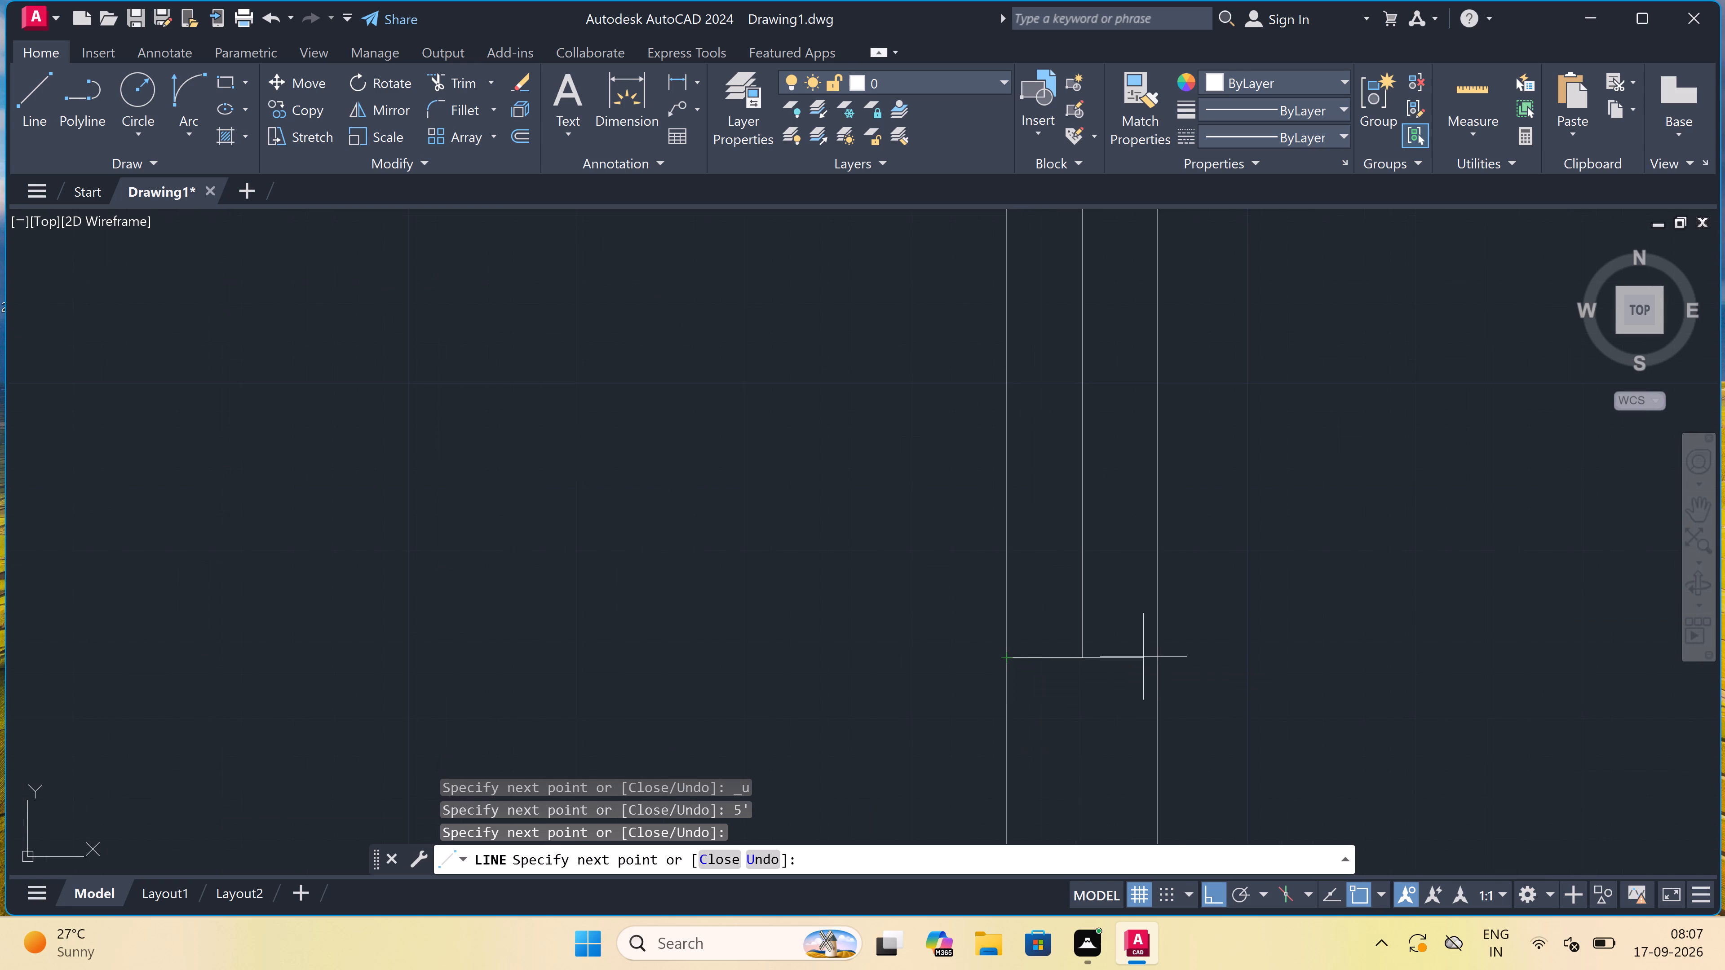
pyautogui.click(1157, 658)
pyautogui.press('Escape')
# Draw a 2' window in the right exterior wall beside the staircase, with centre line and end lines.
pyautogui.scroll(-6, 1026, 570)
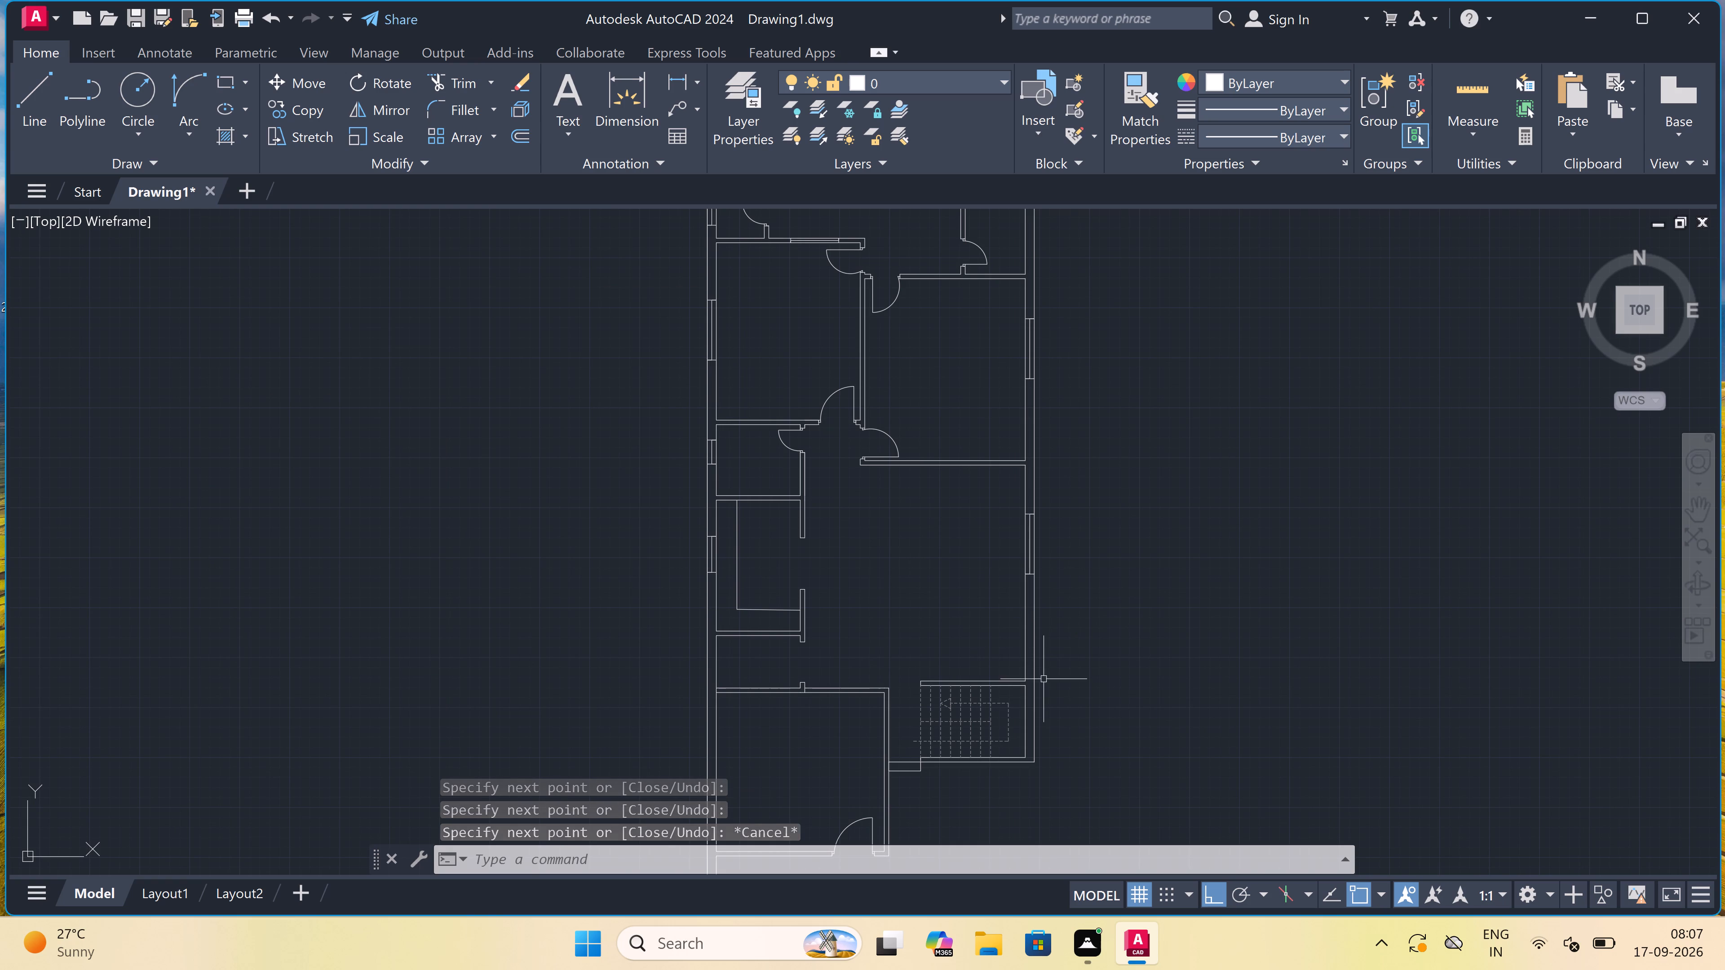
pyautogui.press('space')
pyautogui.scroll(1, 1032, 713)
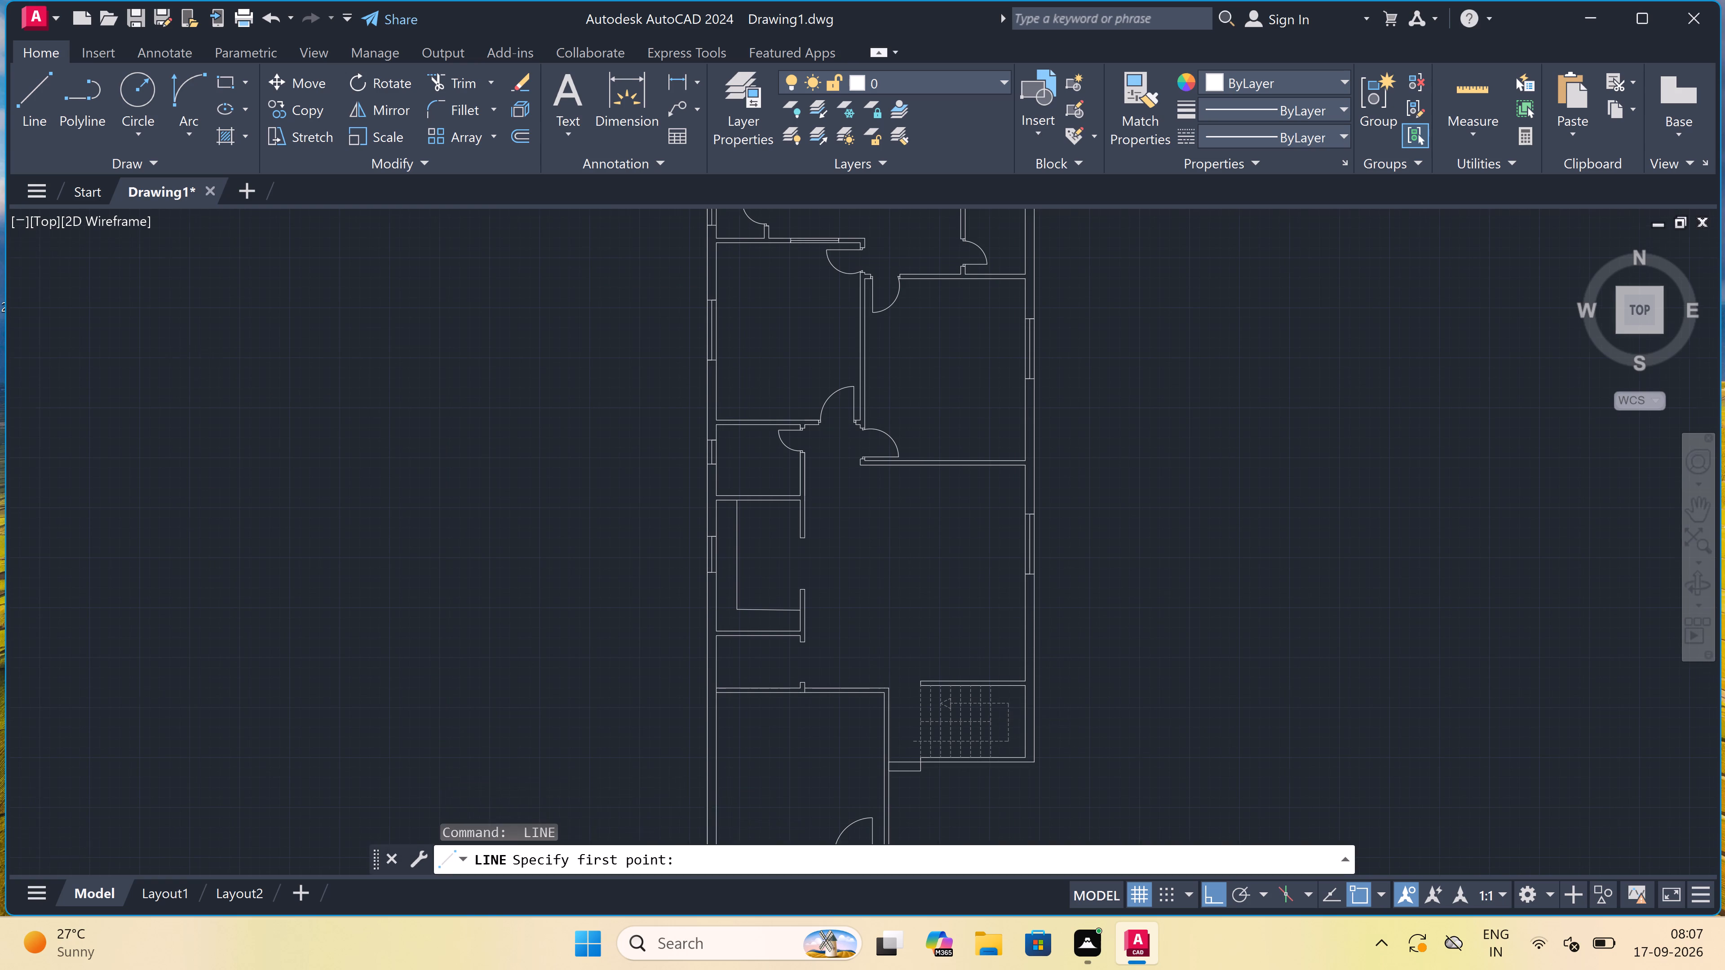
pyautogui.scroll(1, 1032, 713)
pyautogui.click(1013, 688)
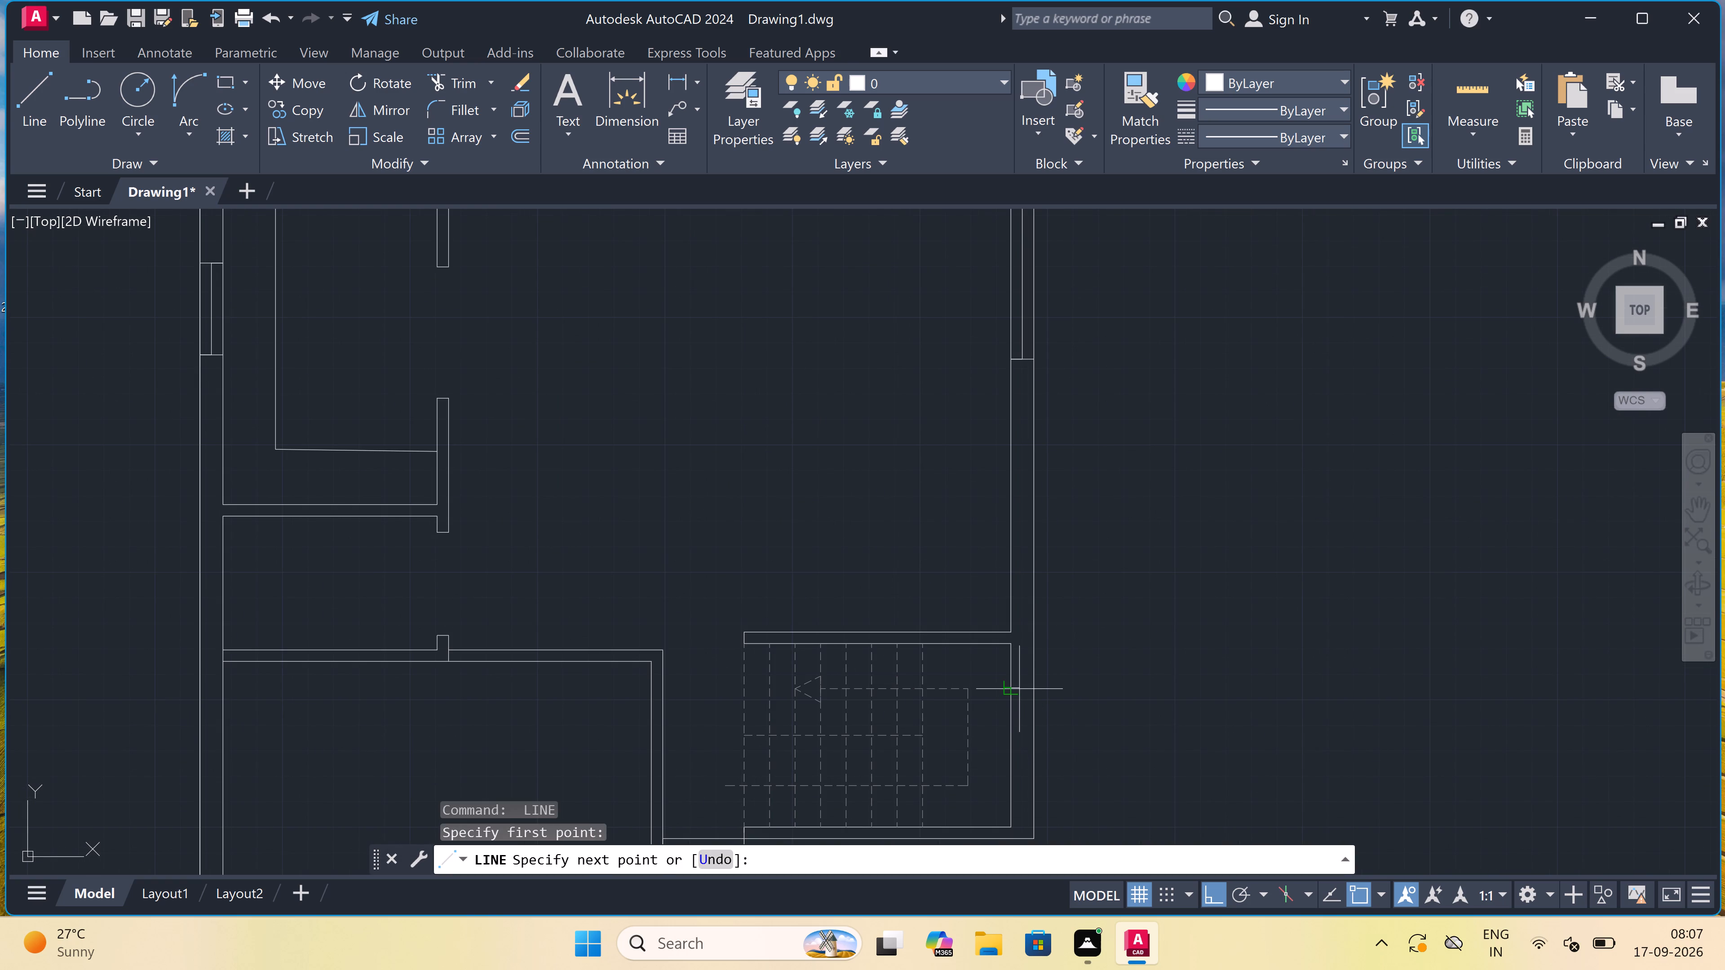
pyautogui.doubleClick(1034, 689)
pyautogui.click(1022, 690)
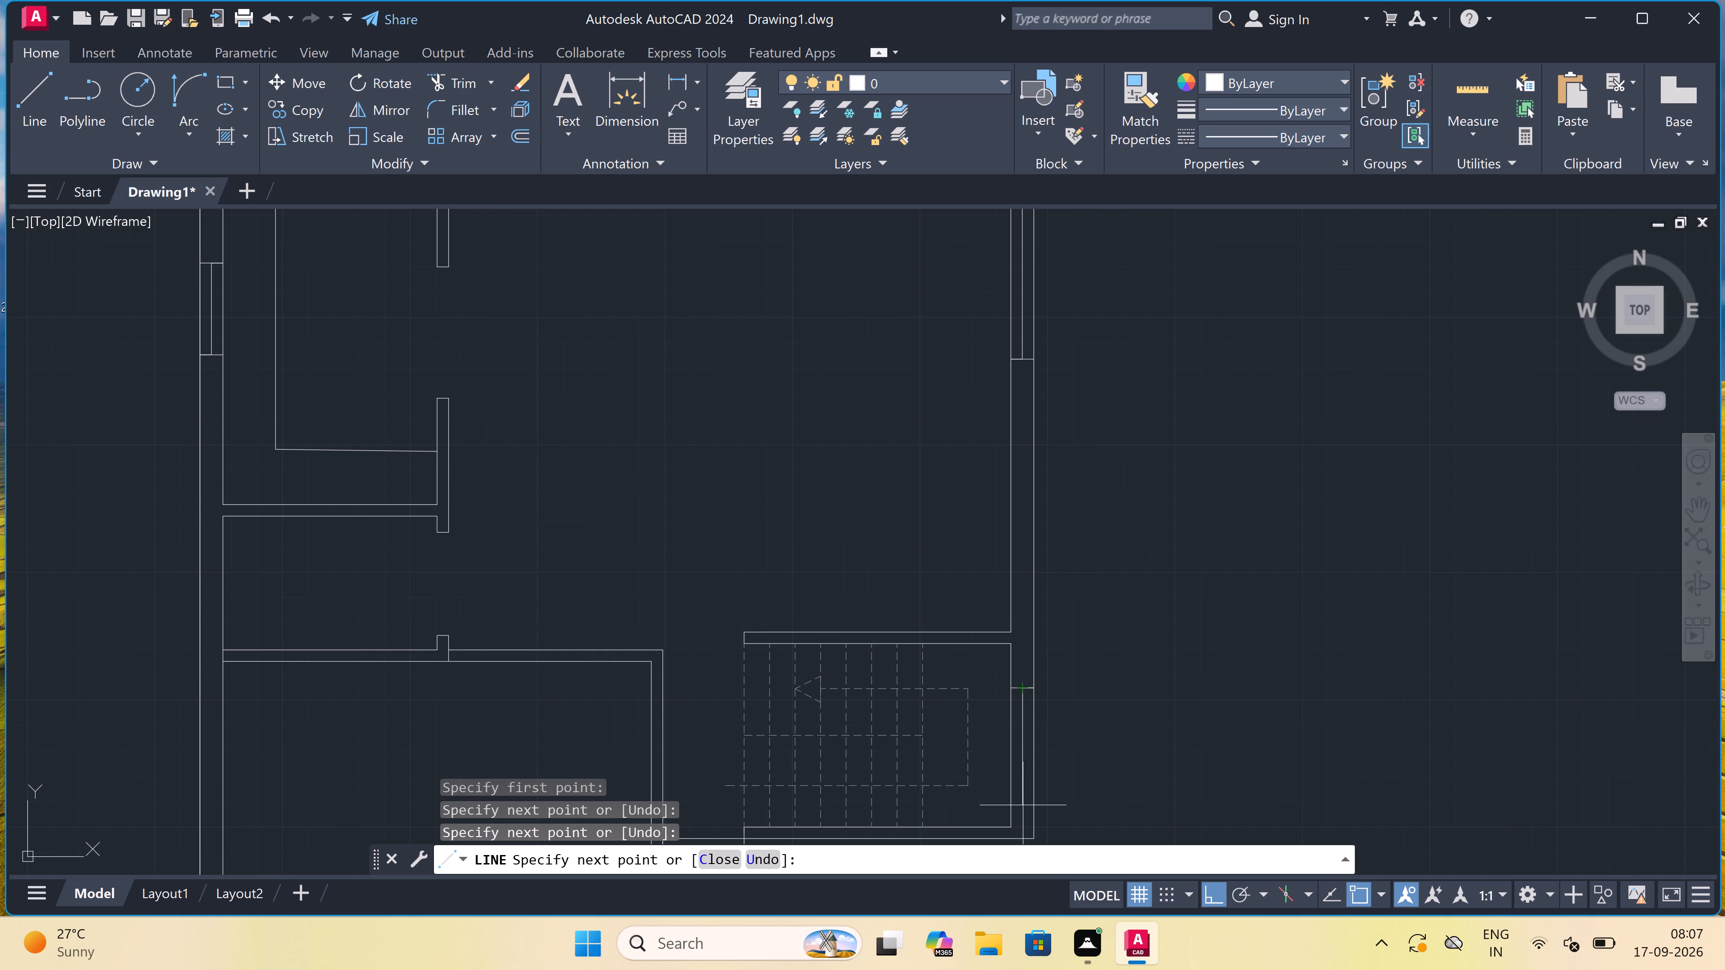
pyautogui.write("2'")
pyautogui.press('space')
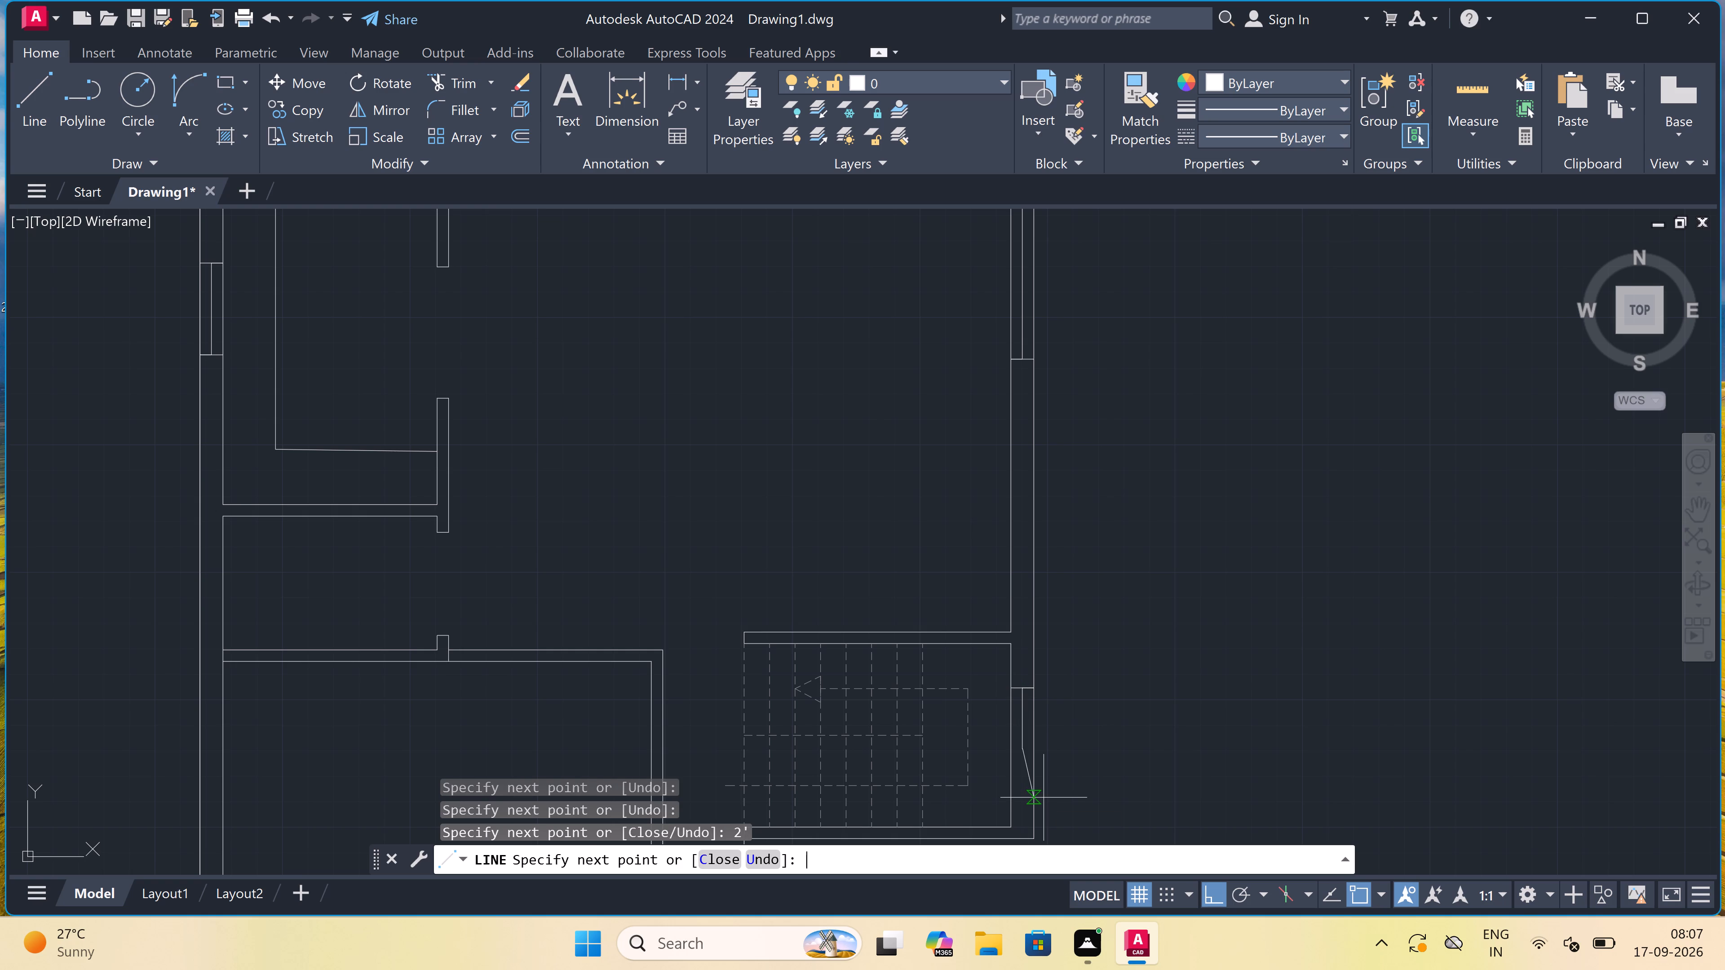
pyautogui.scroll(2, 1035, 715)
pyautogui.scroll(-2, 1032, 723)
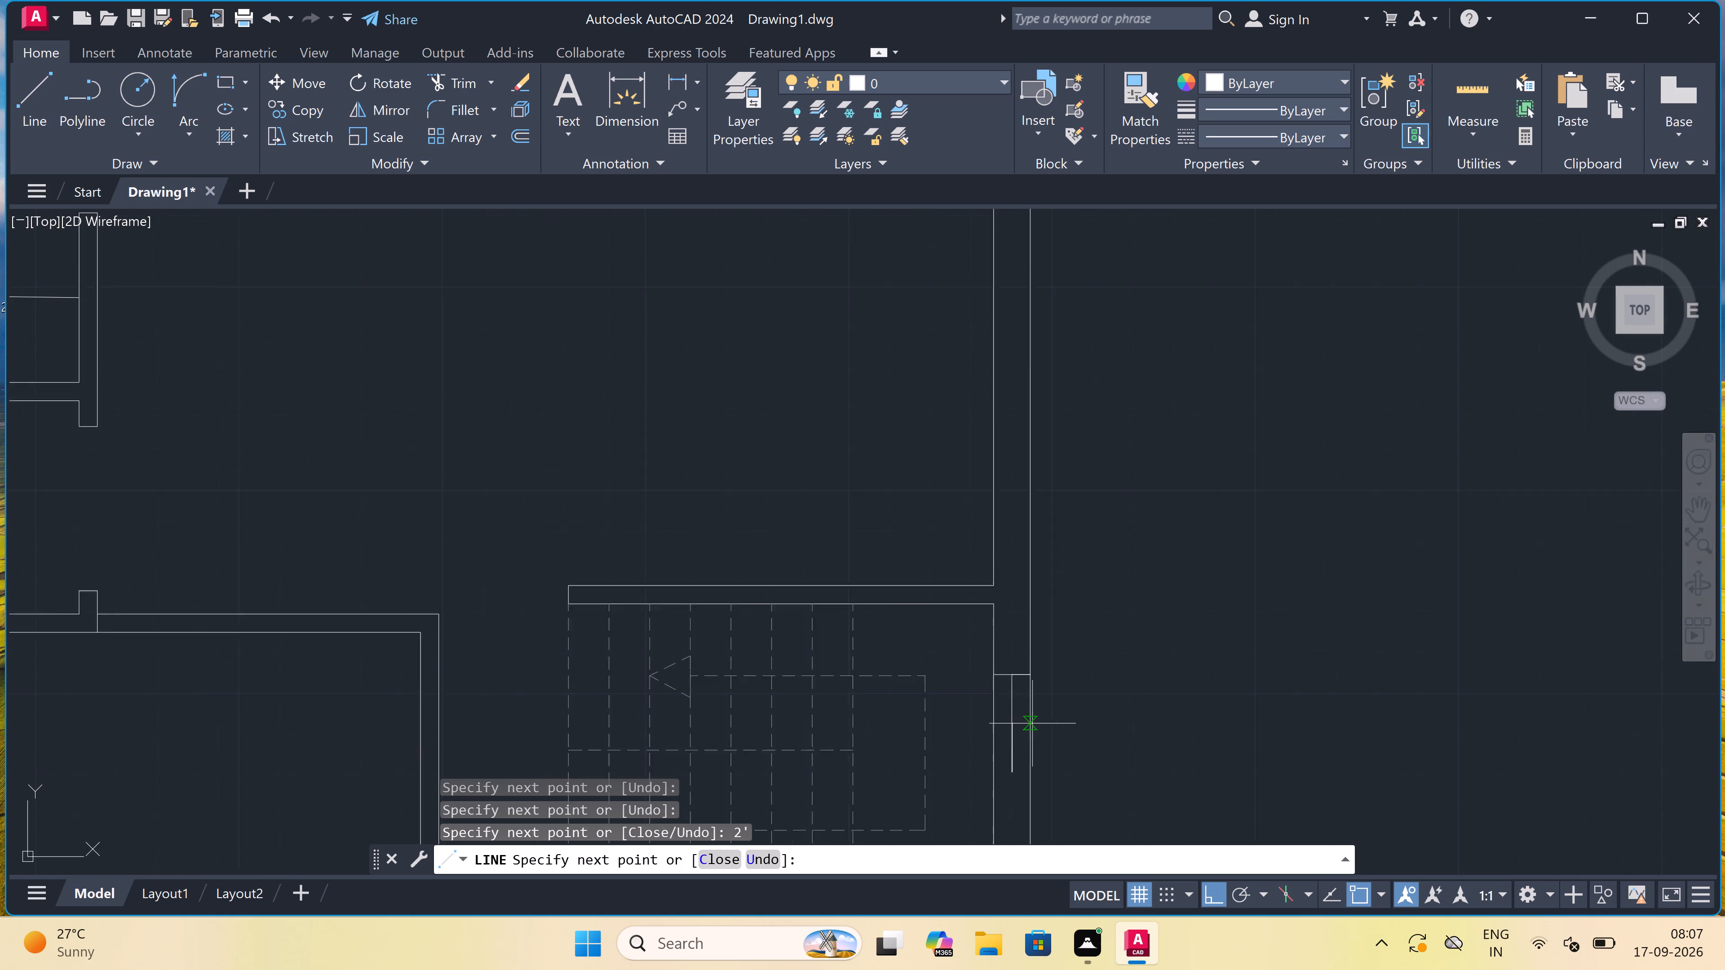
pyautogui.scroll(-2, 1032, 723)
pyautogui.scroll(4, 1033, 766)
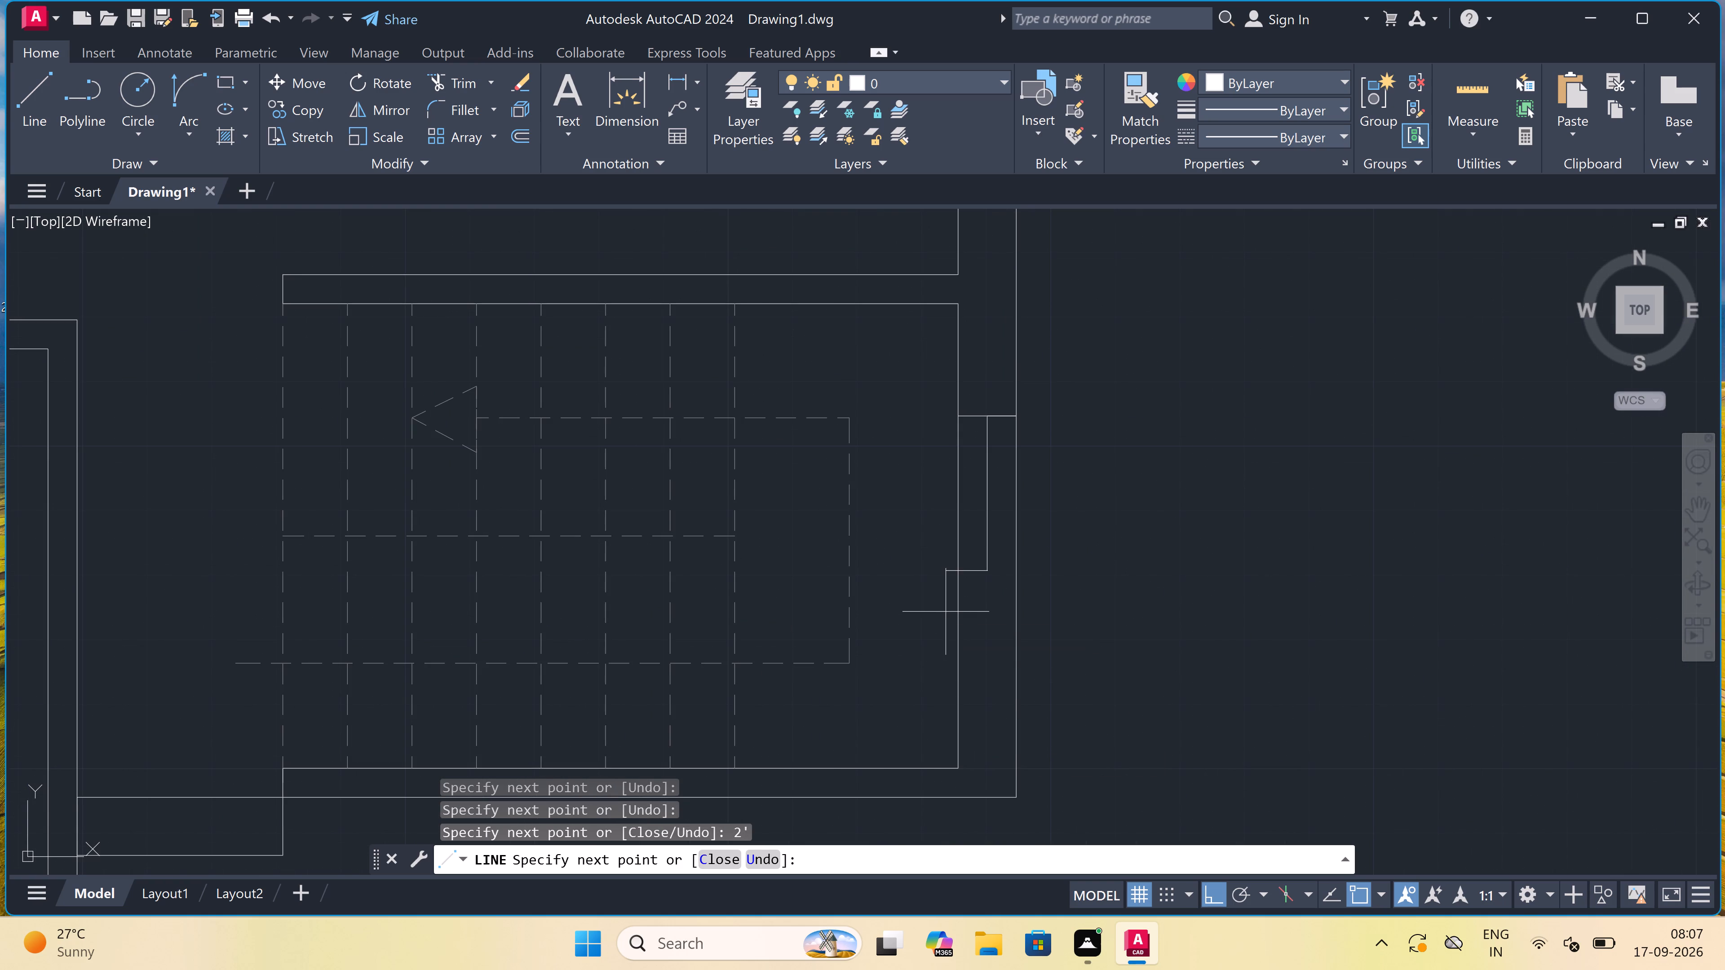
pyautogui.click(960, 576)
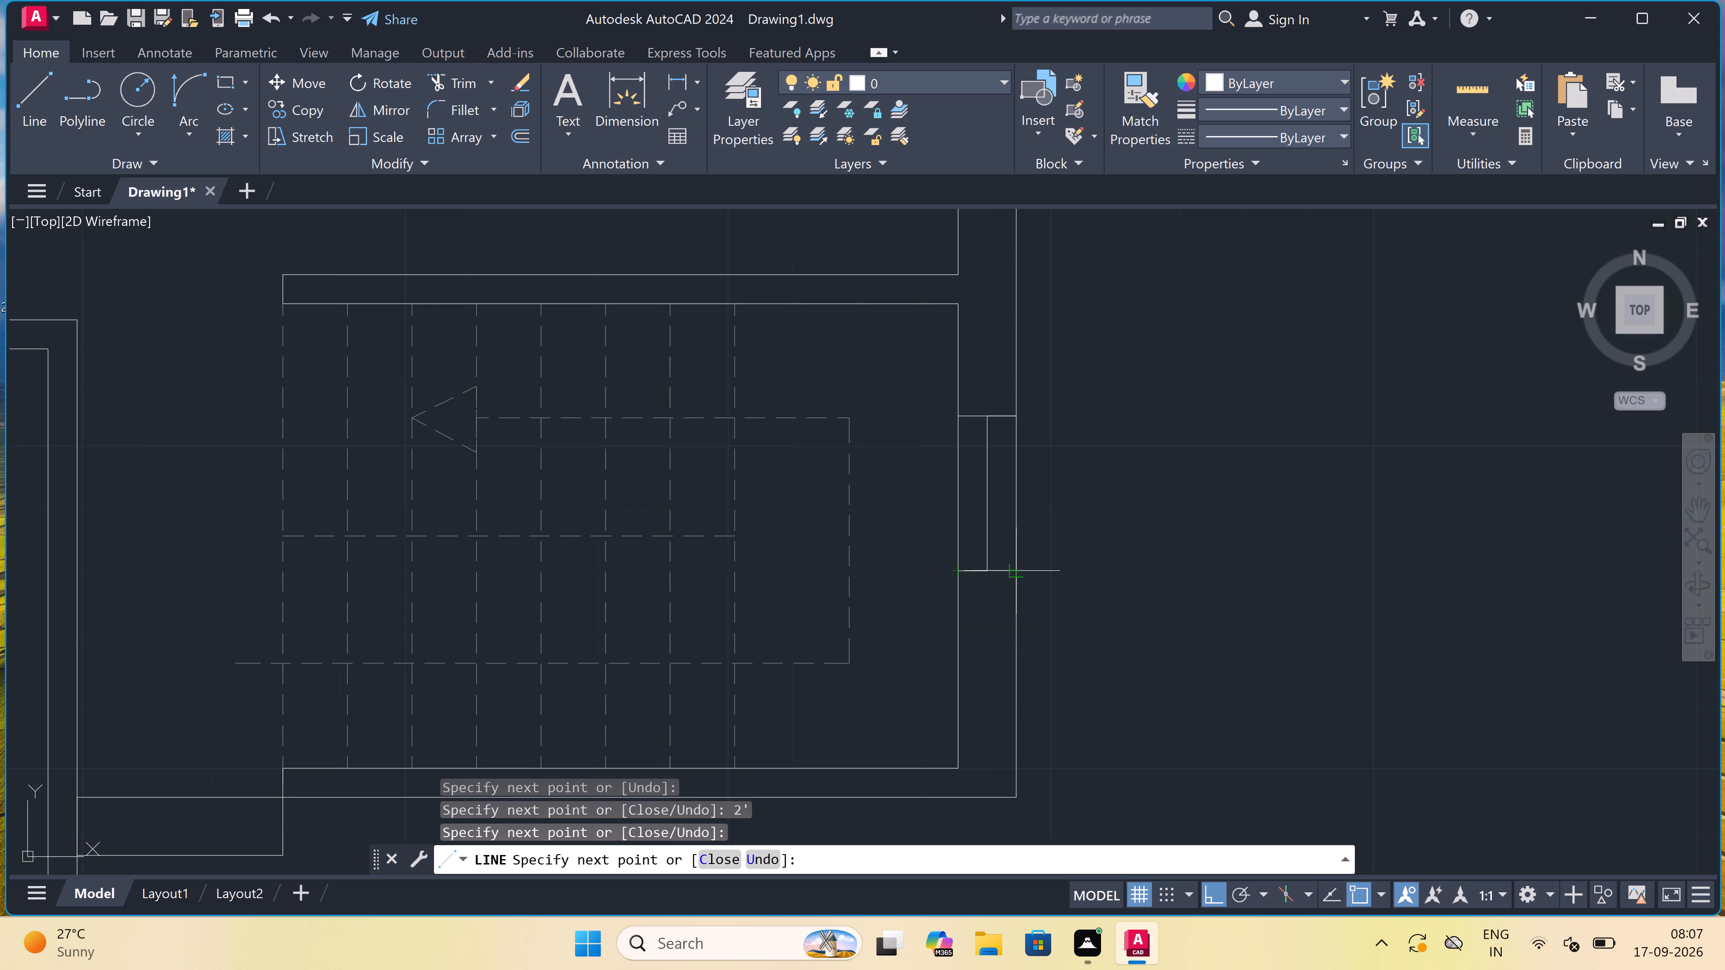
pyautogui.click(1016, 577)
pyautogui.press('Escape')
# In the top wall of the room left of the stairs, near its right corner, draw a door jamb line, 2" stop and 3' leaf.
pyautogui.scroll(-6, 1011, 576)
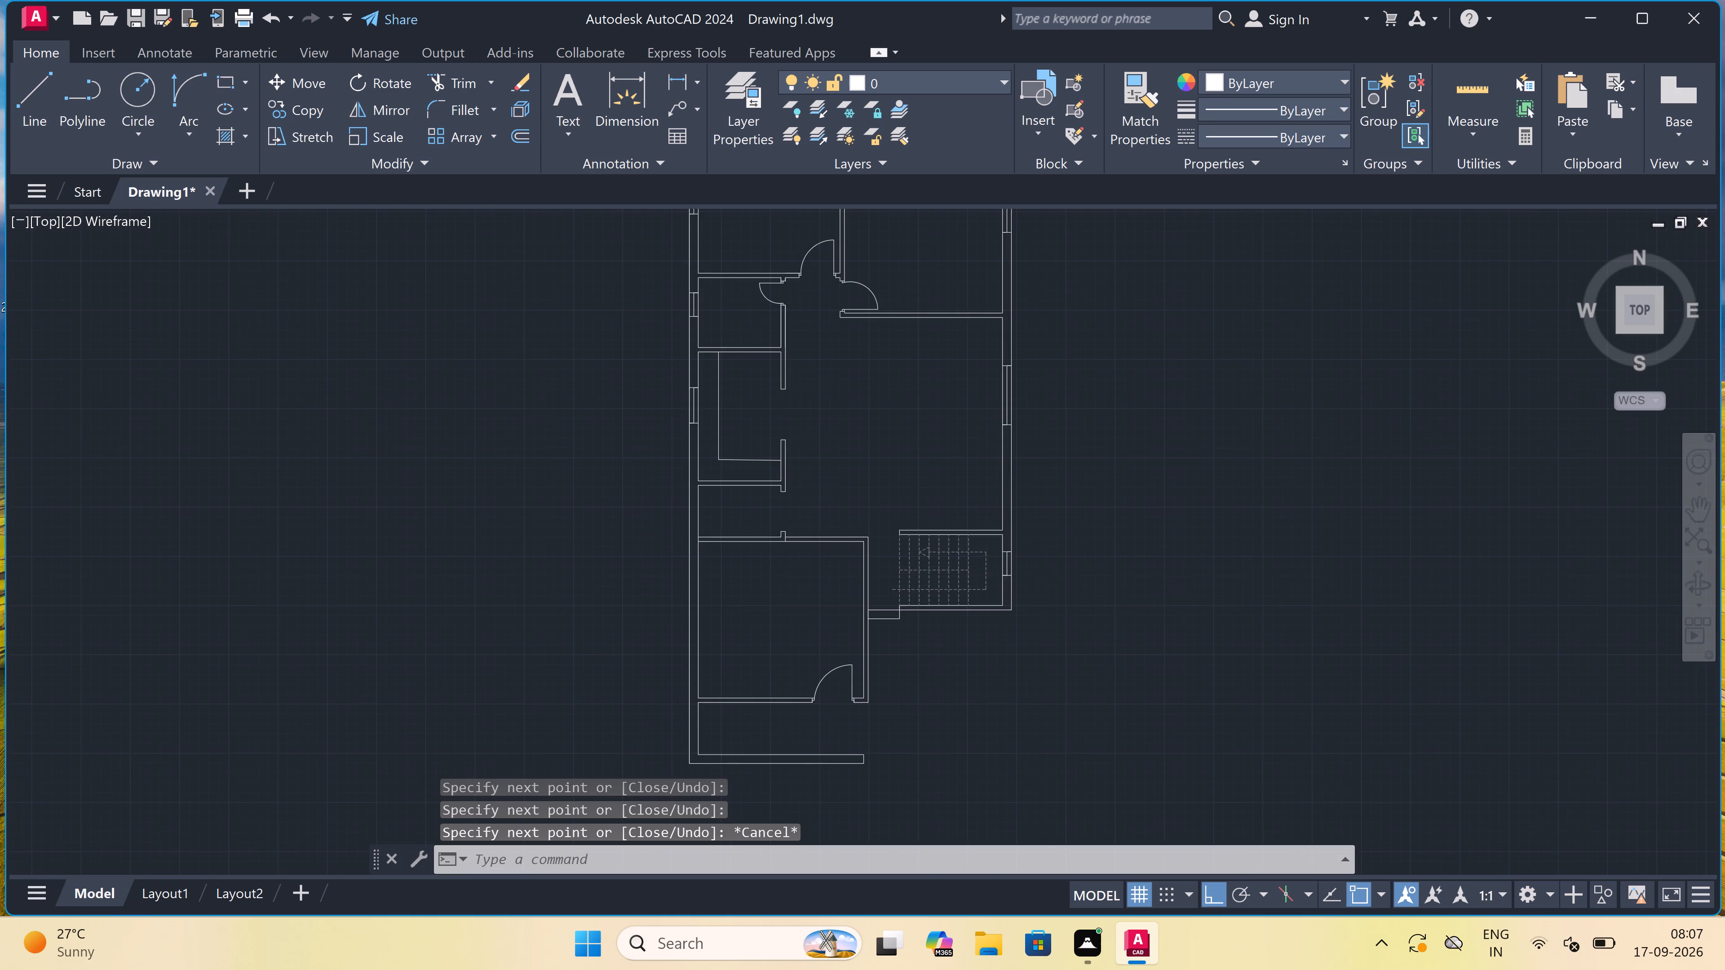
pyautogui.scroll(-1, 1007, 575)
pyautogui.scroll(4, 940, 586)
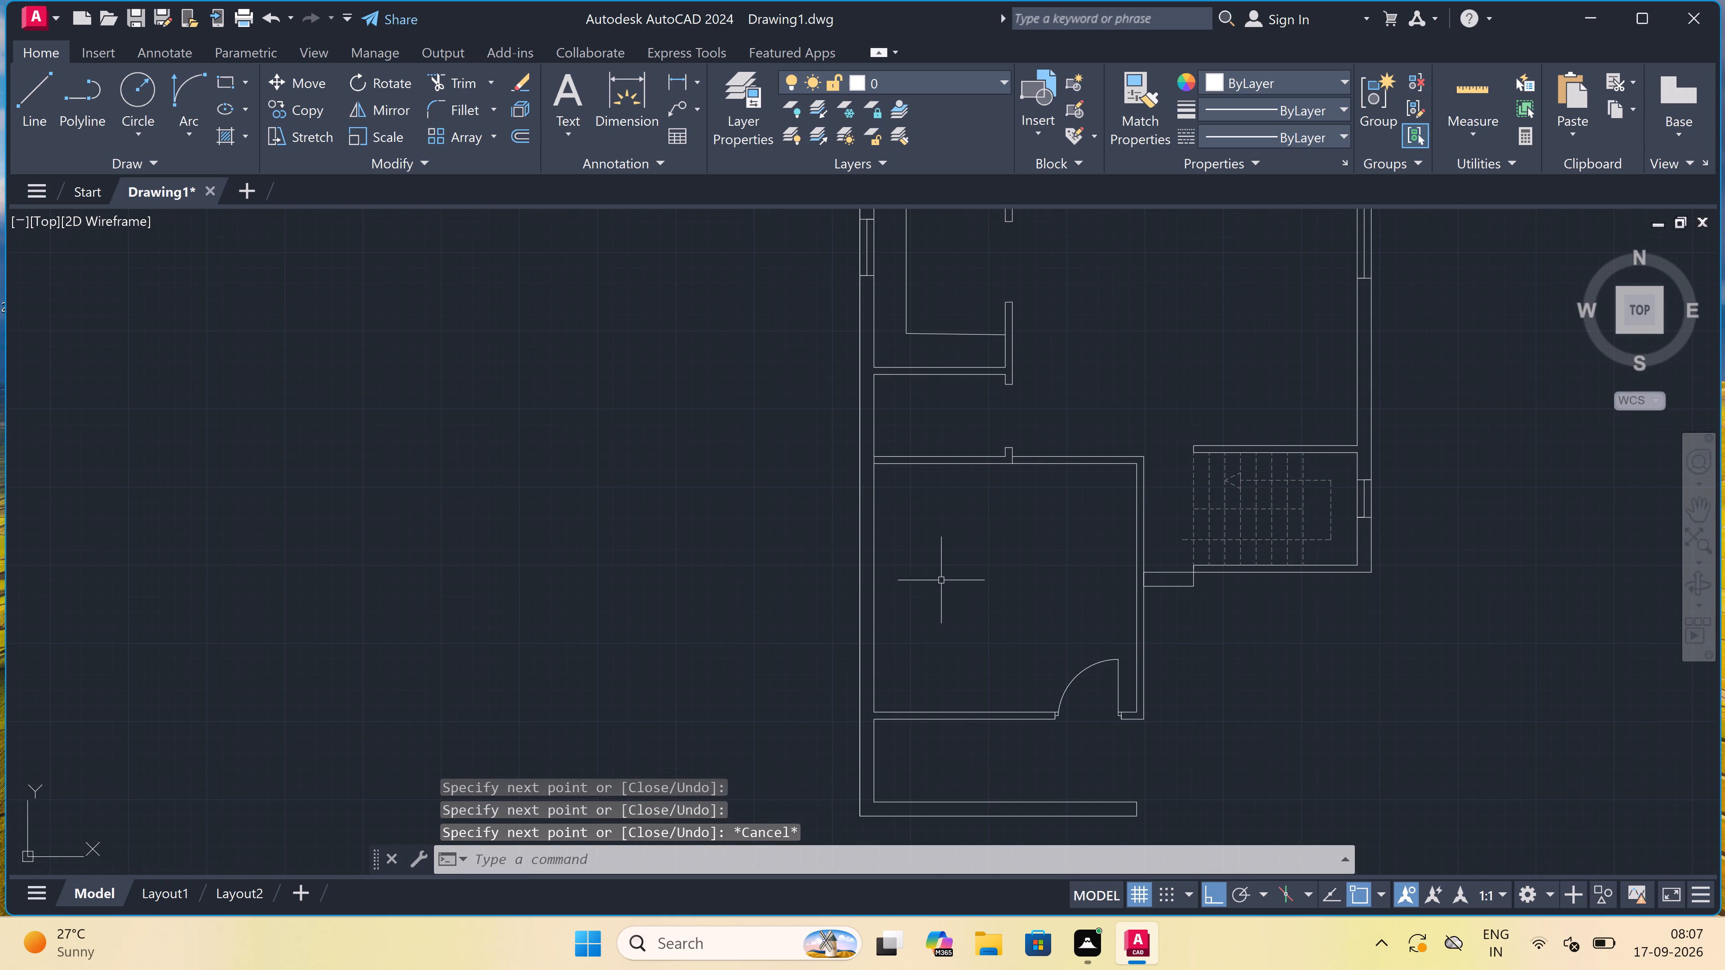
pyautogui.scroll(4, 1138, 469)
pyautogui.scroll(-3, 1123, 422)
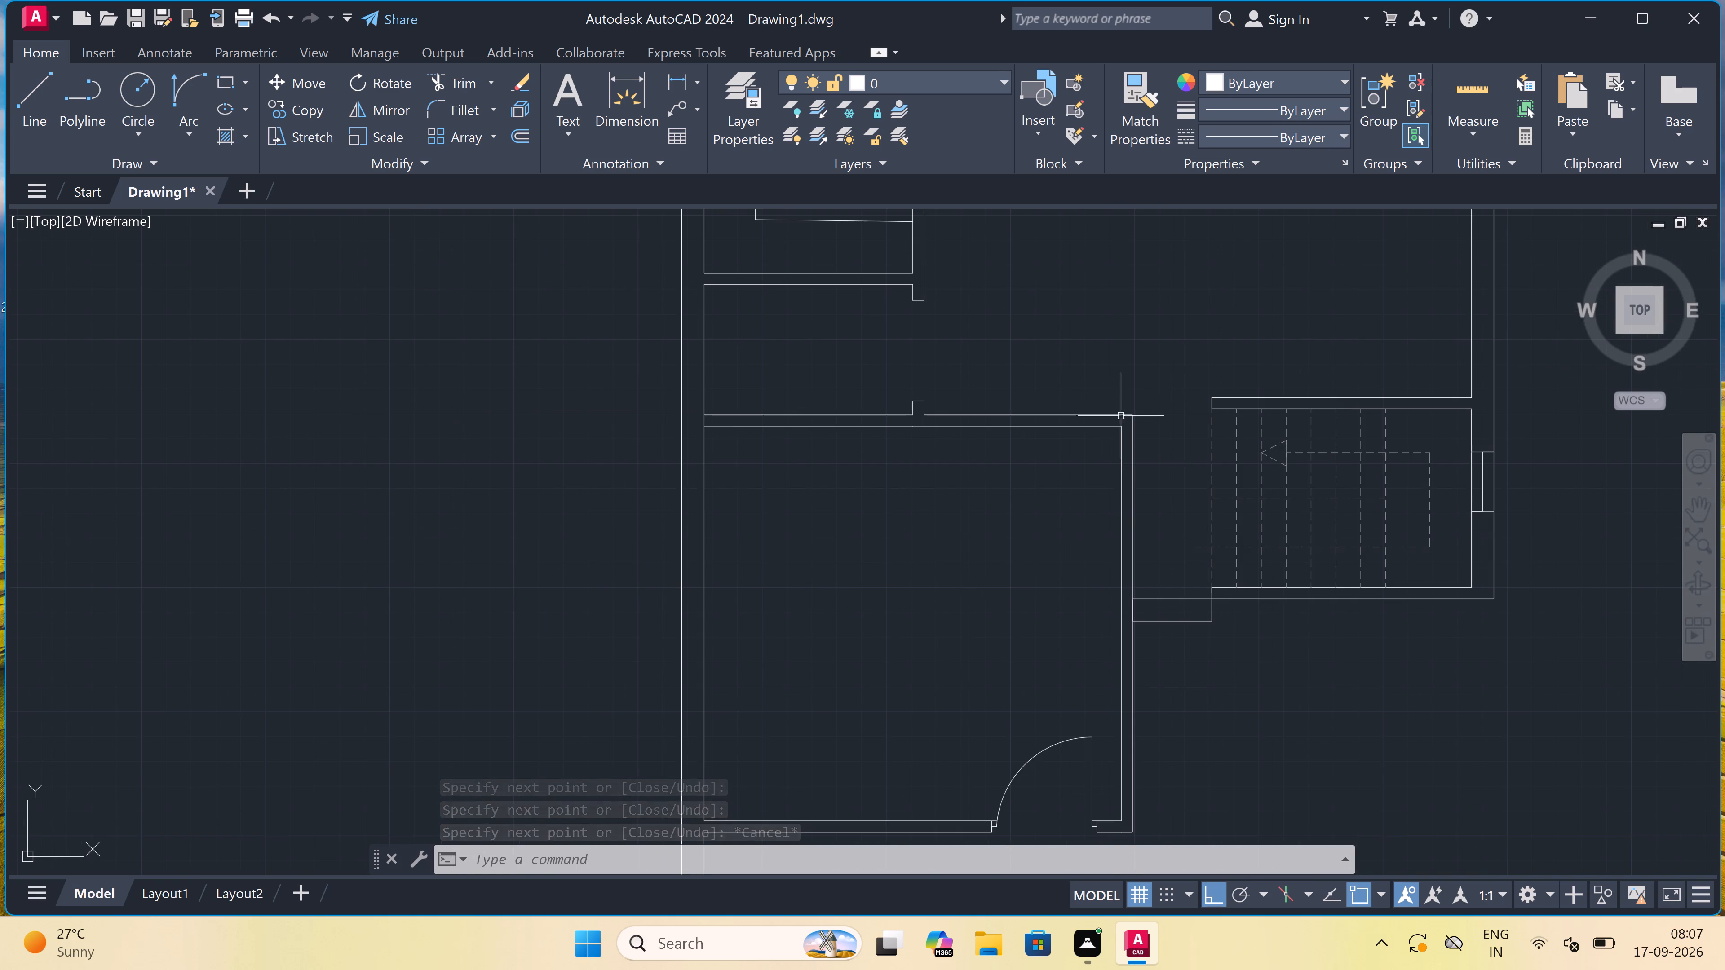
pyautogui.scroll(3, 1120, 410)
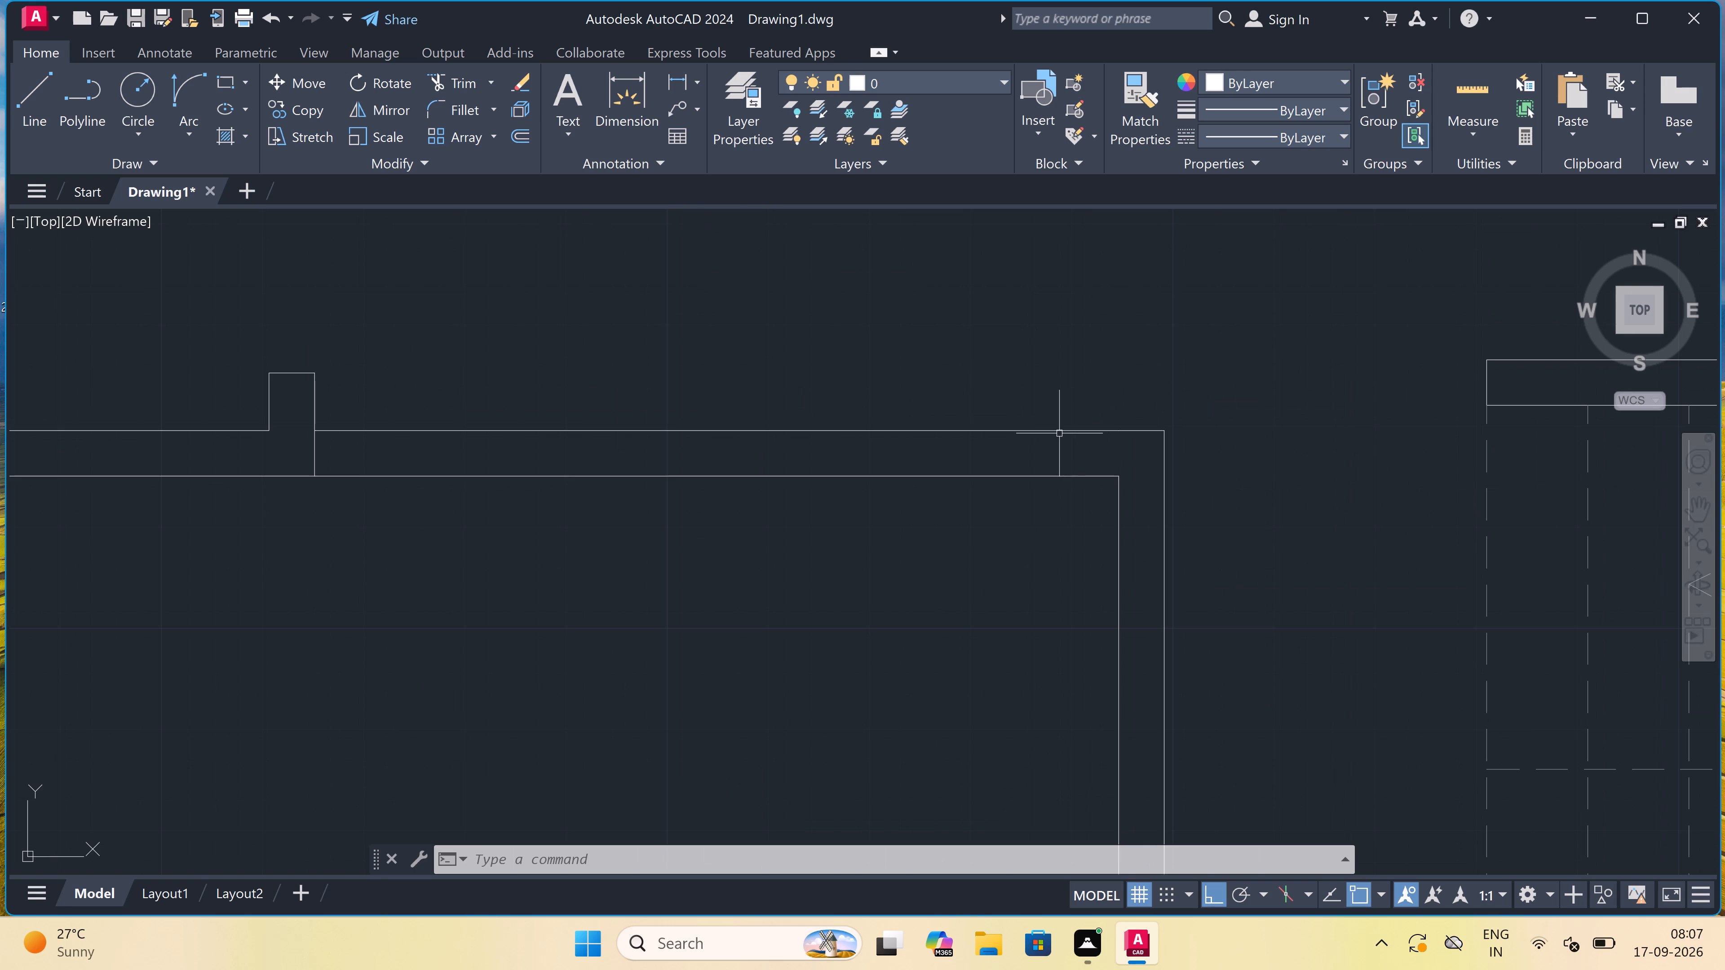
pyautogui.press('space')
pyautogui.press('space')
pyautogui.press('space')
pyautogui.press('space')
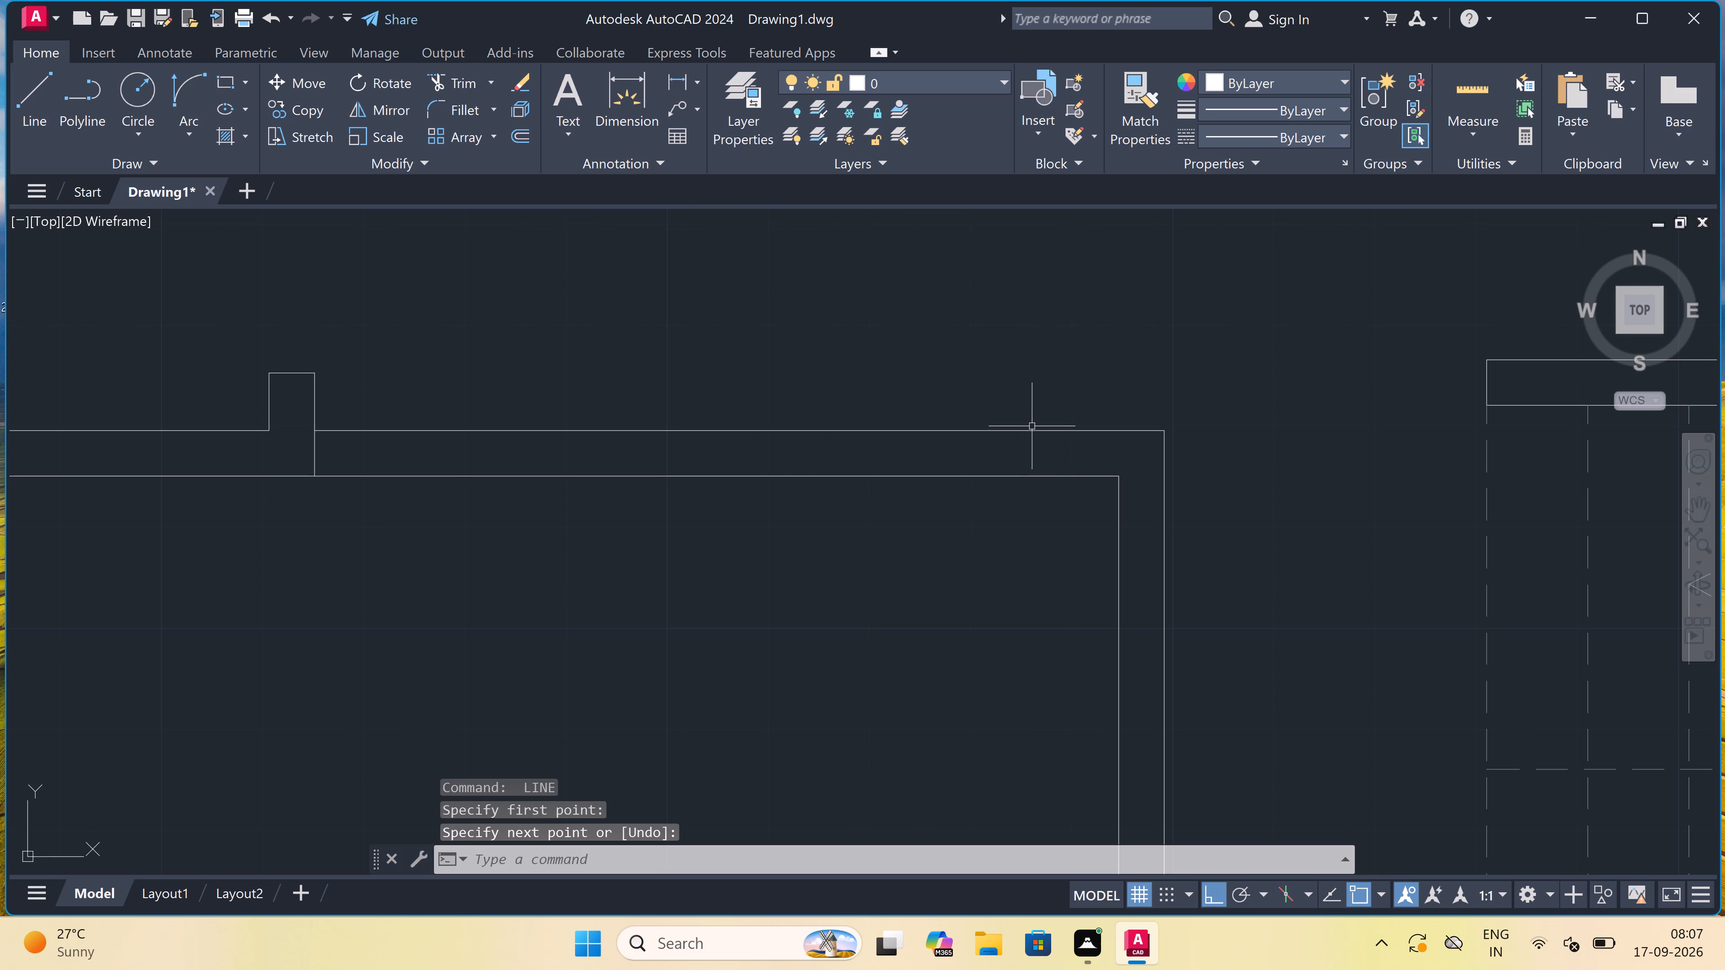
pyautogui.press('space')
pyautogui.moveTo(1039, 433); pyautogui.dragTo(1042, 454)
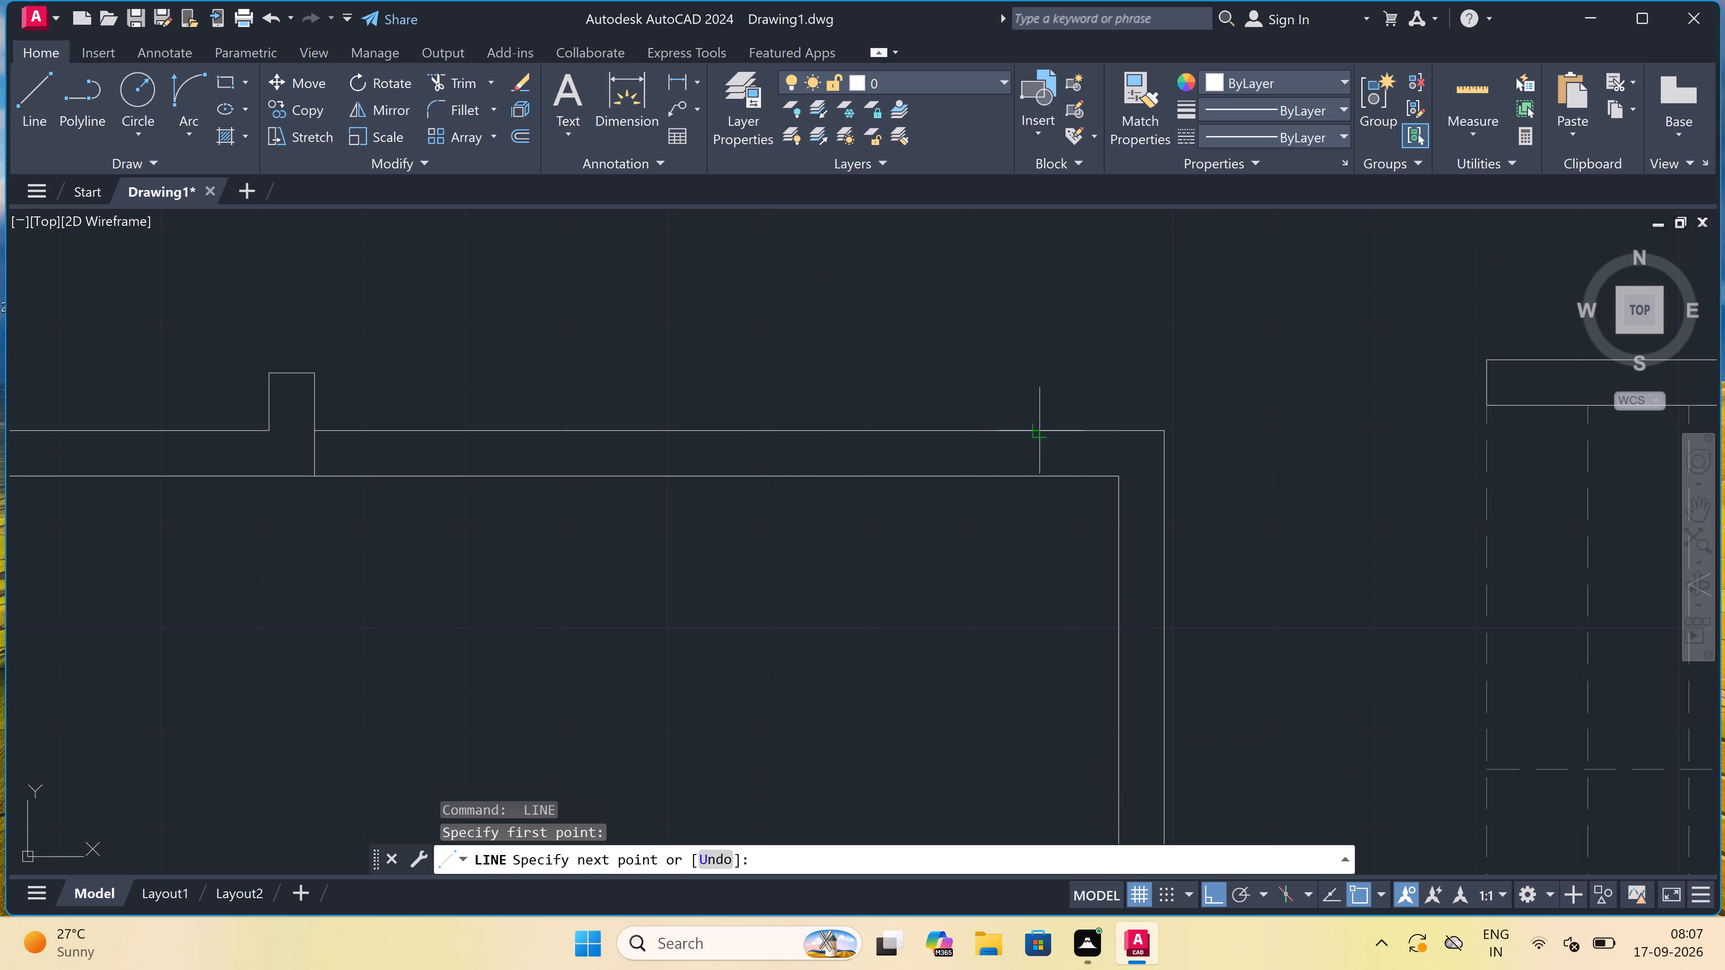
pyautogui.doubleClick(1044, 476)
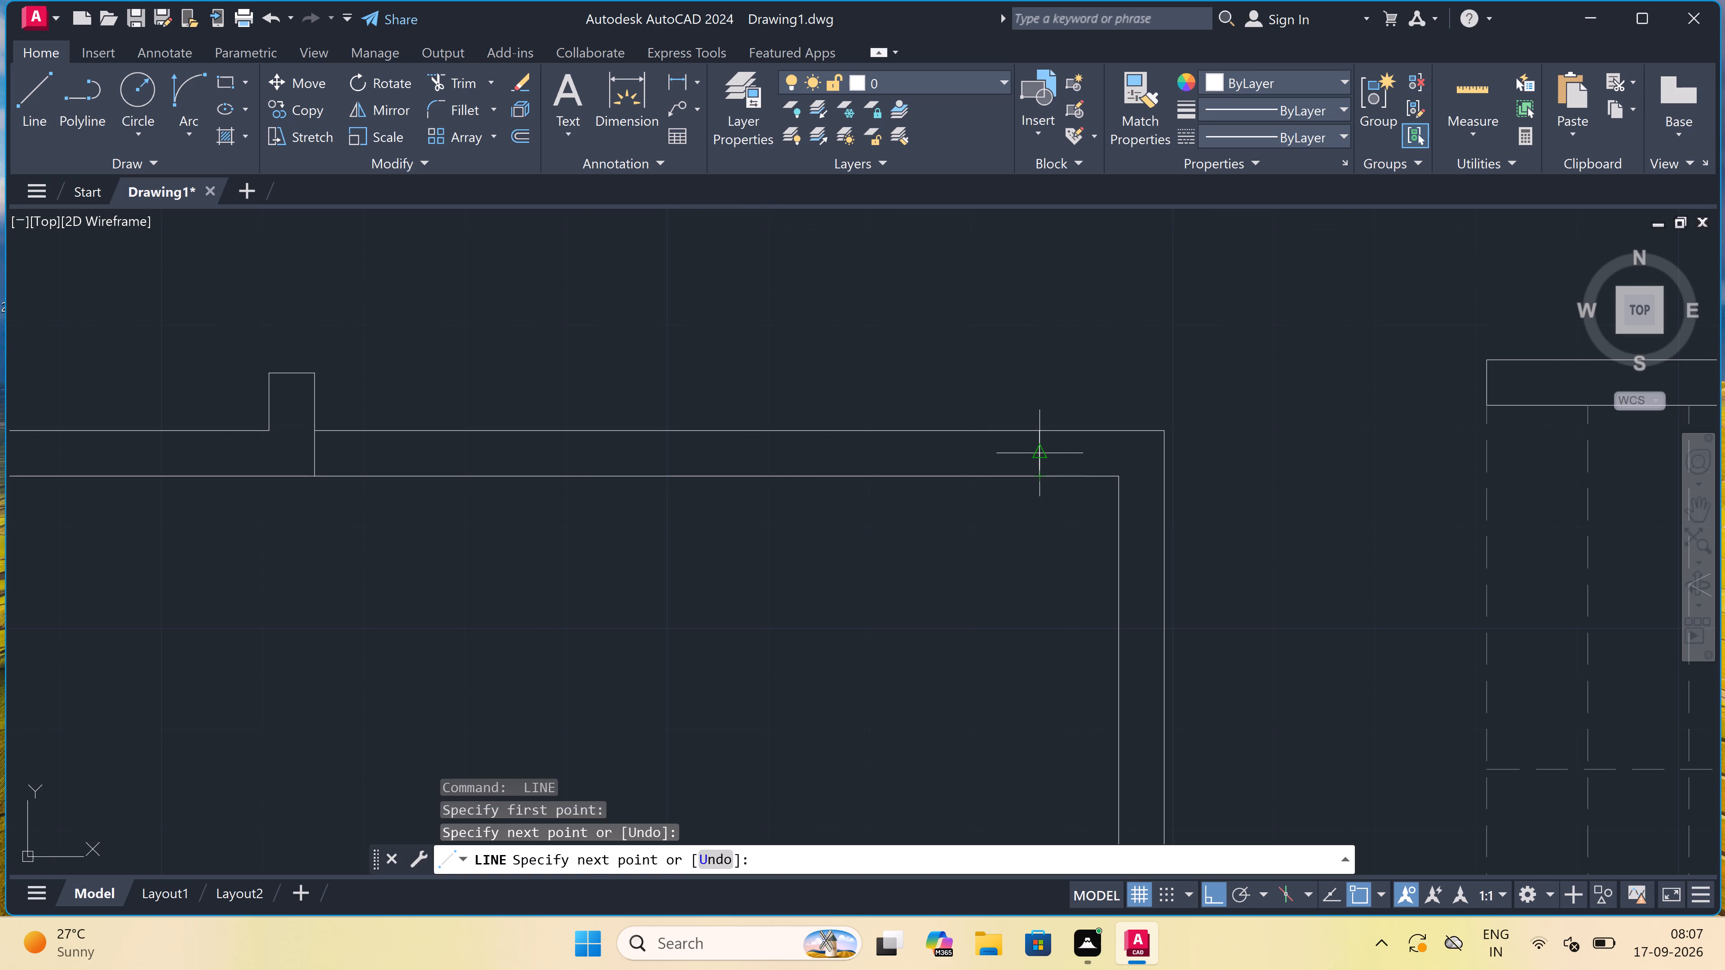
pyautogui.click(1046, 451)
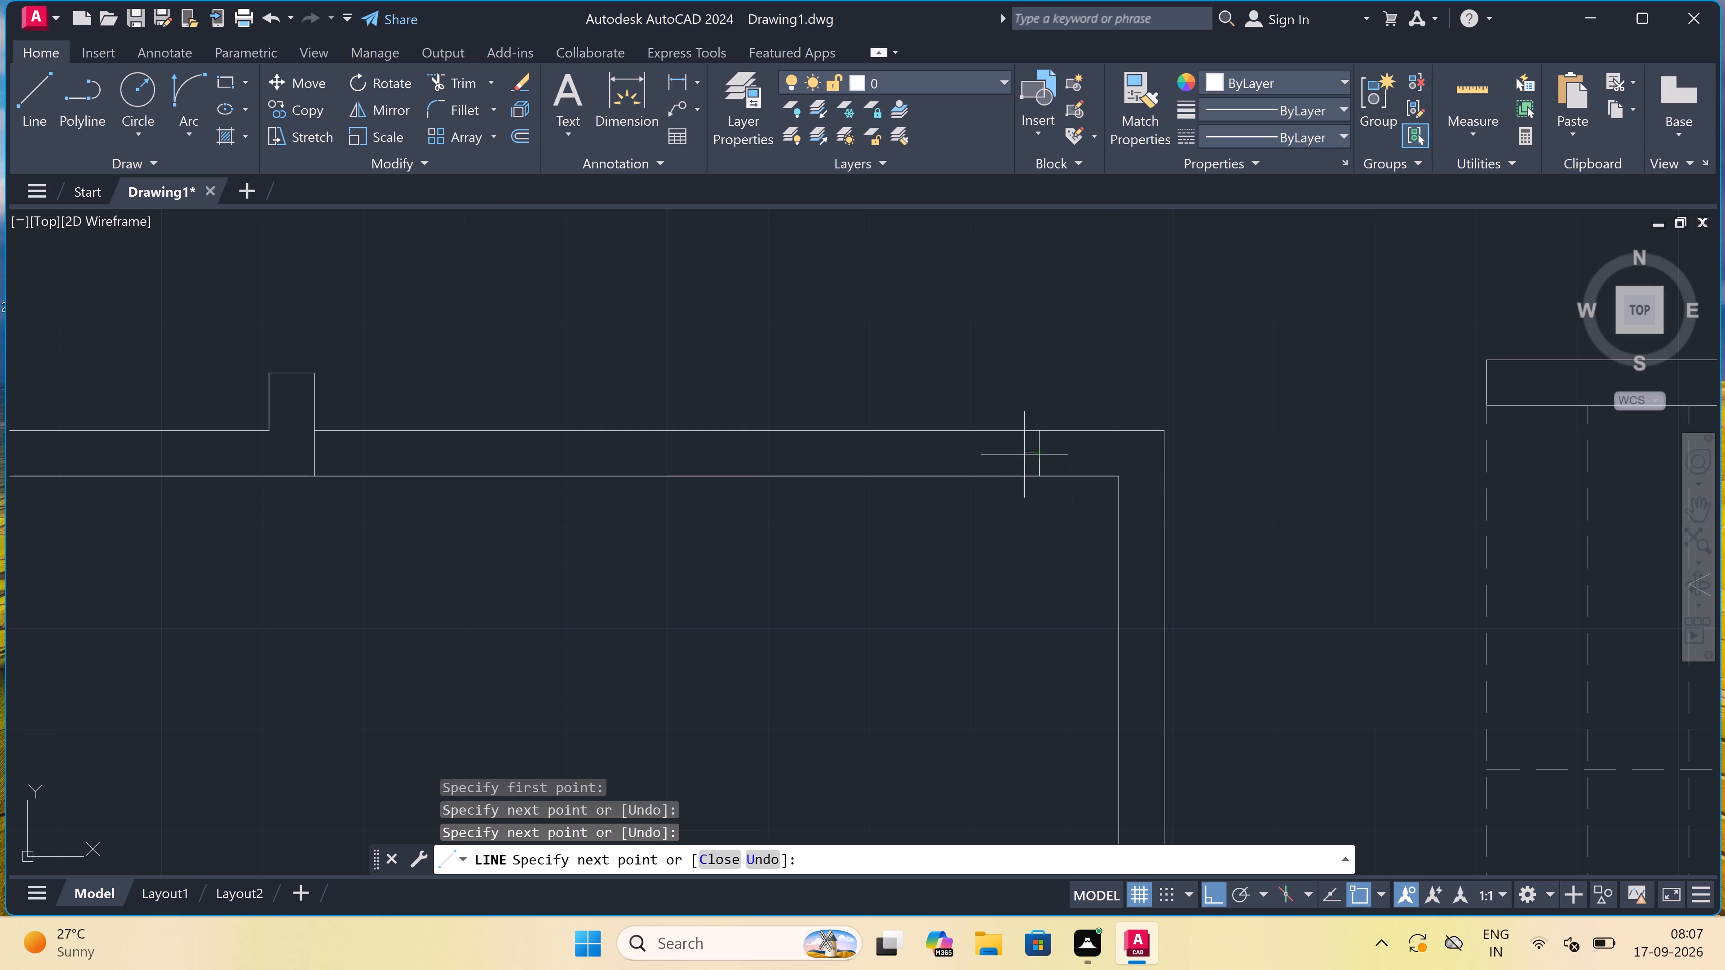
pyautogui.press('2')
pyautogui.write('"')
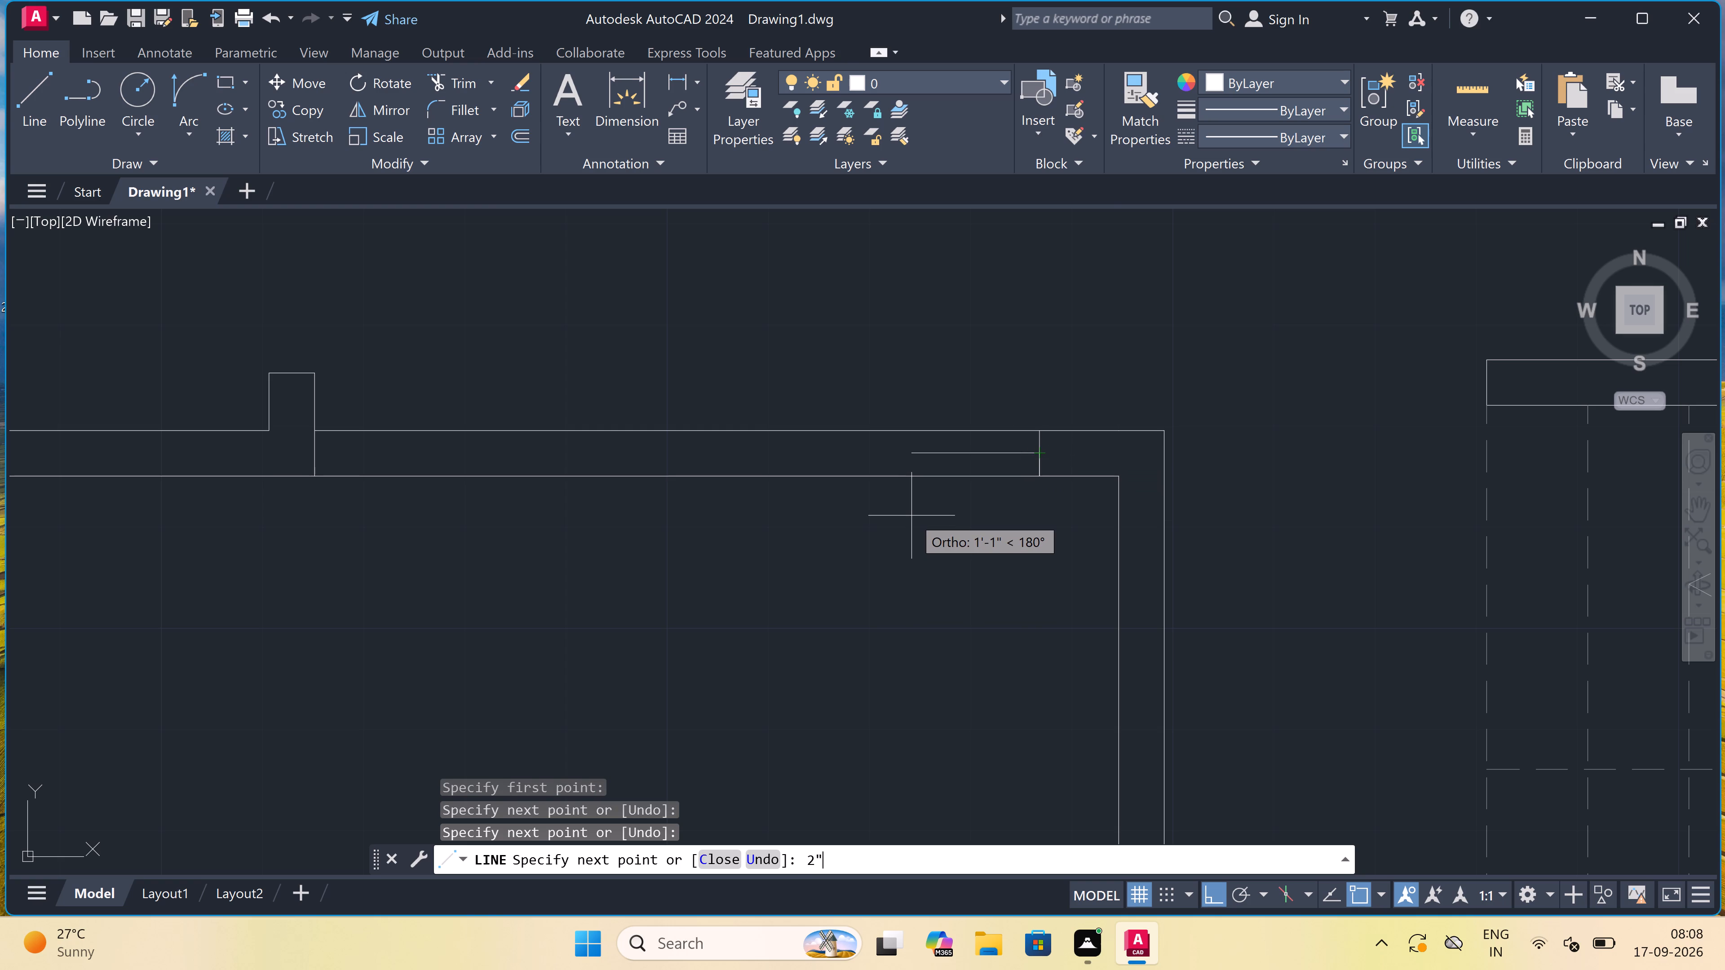
pyautogui.press('space')
pyautogui.write("3'")
pyautogui.press('space')
pyautogui.press('Escape')
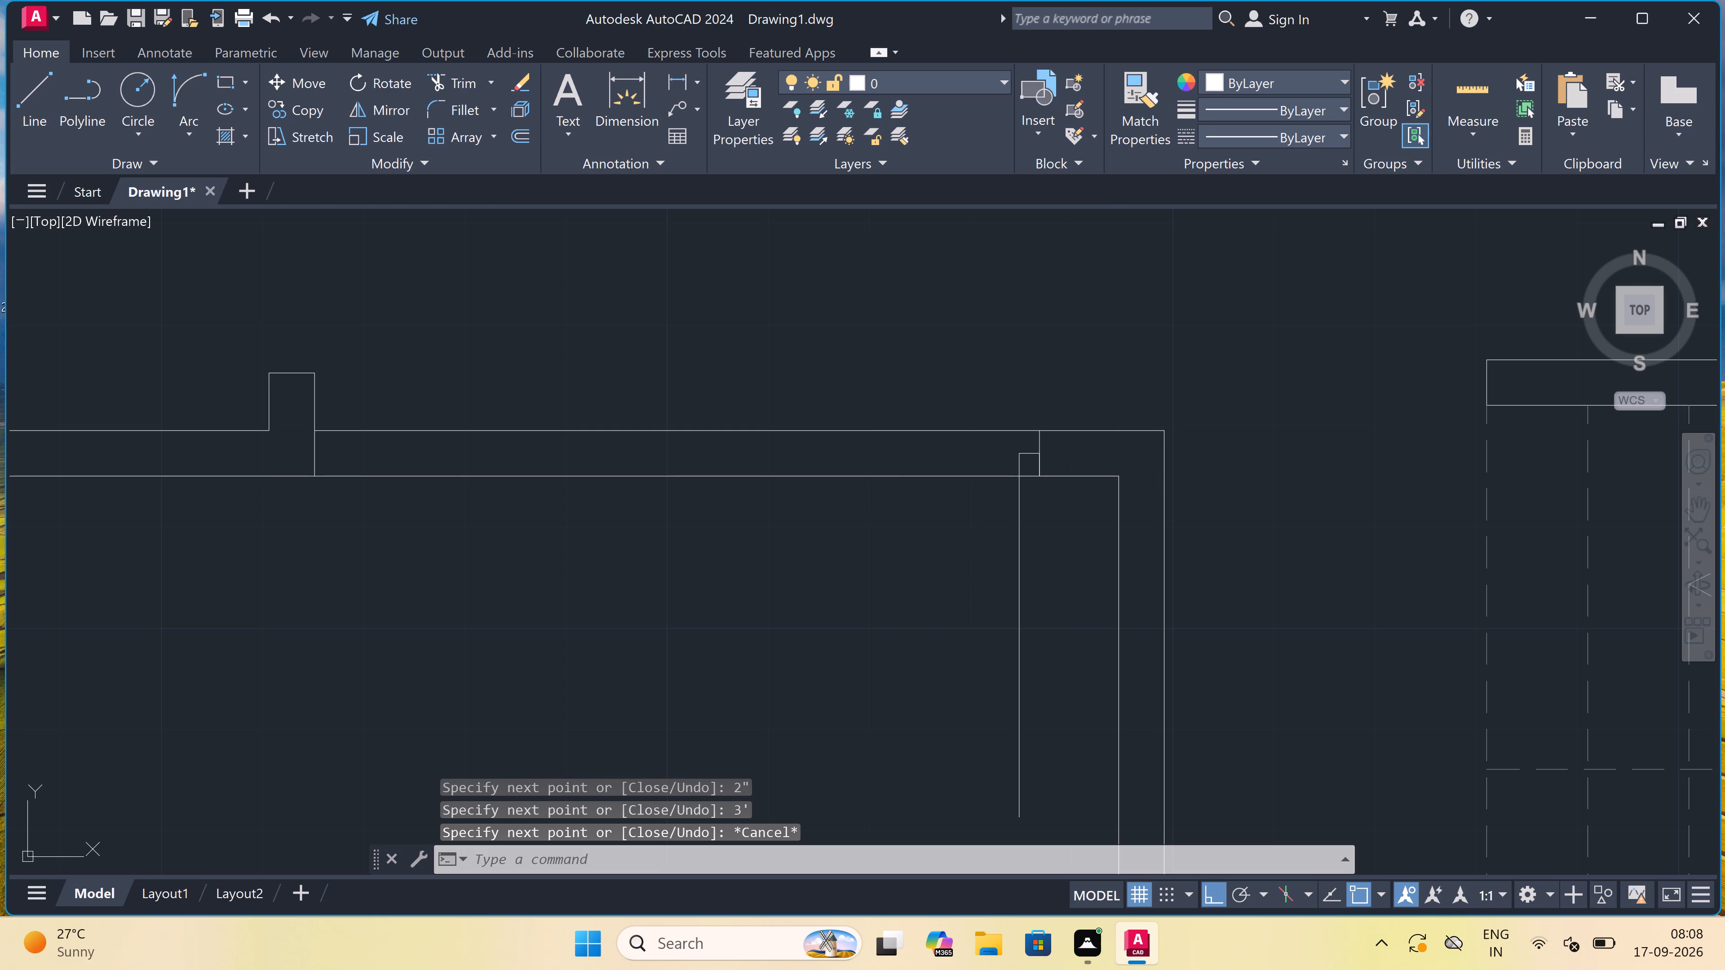
# Draw the opposite jamb line across the same wall, with a 2" stop at mid-wall pointing toward the door leaf.
pyautogui.press('space')
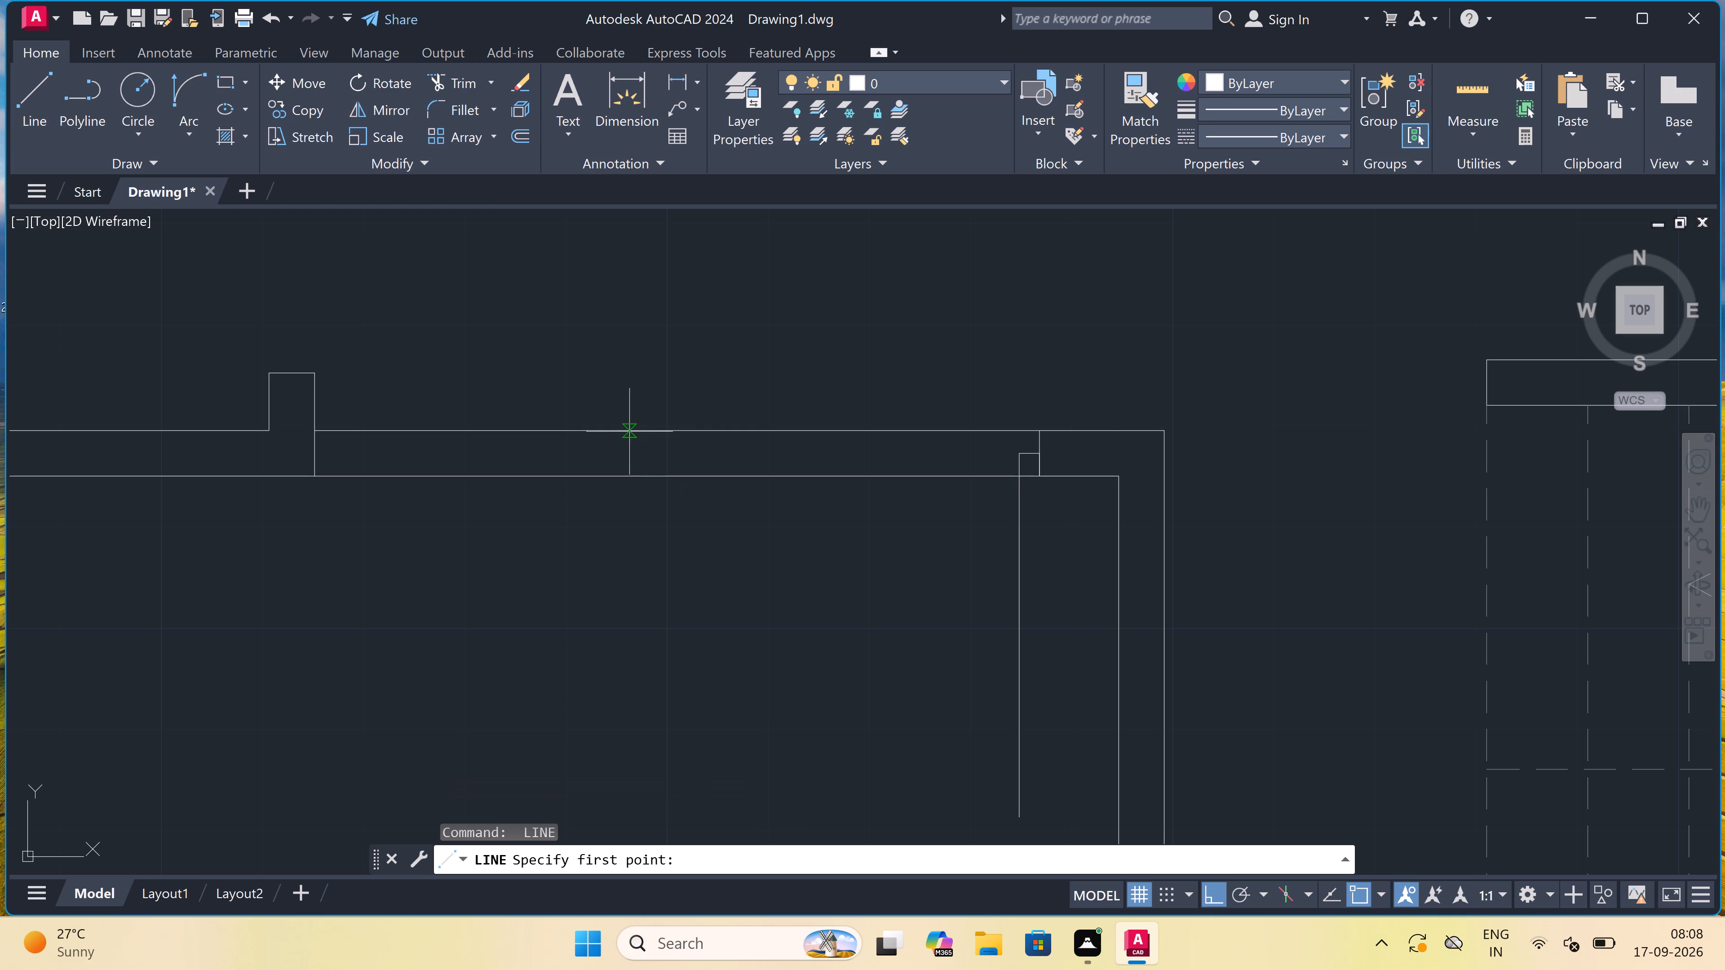
pyautogui.click(624, 429)
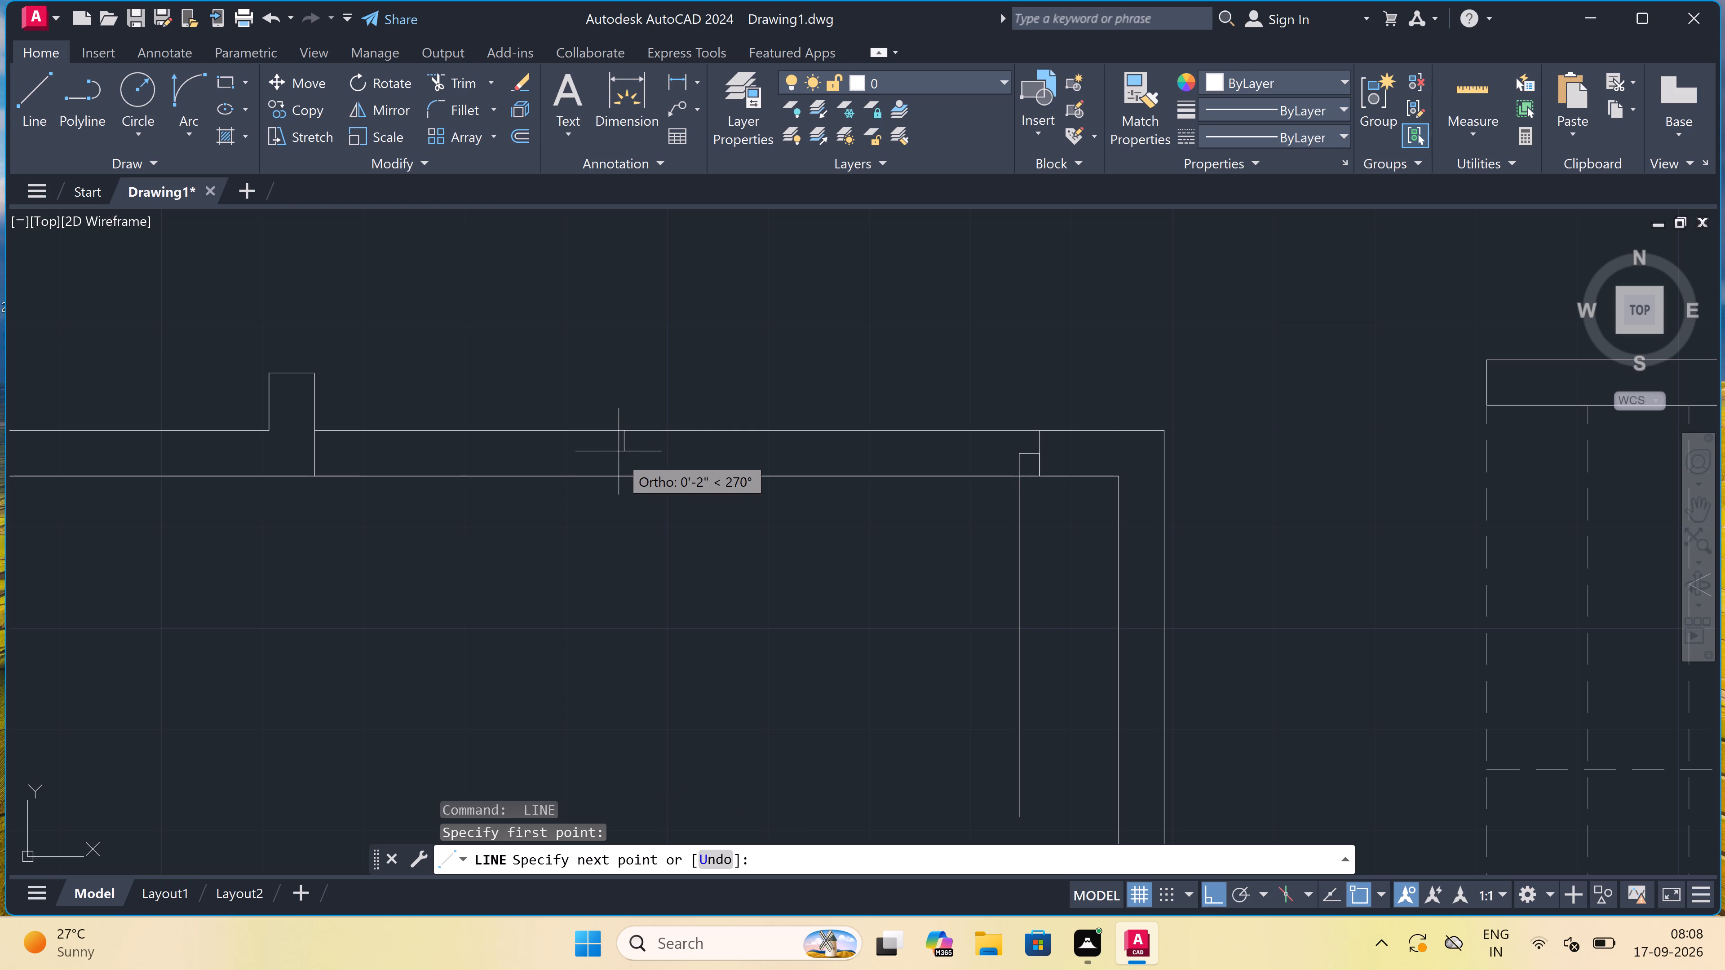
pyautogui.click(619, 480)
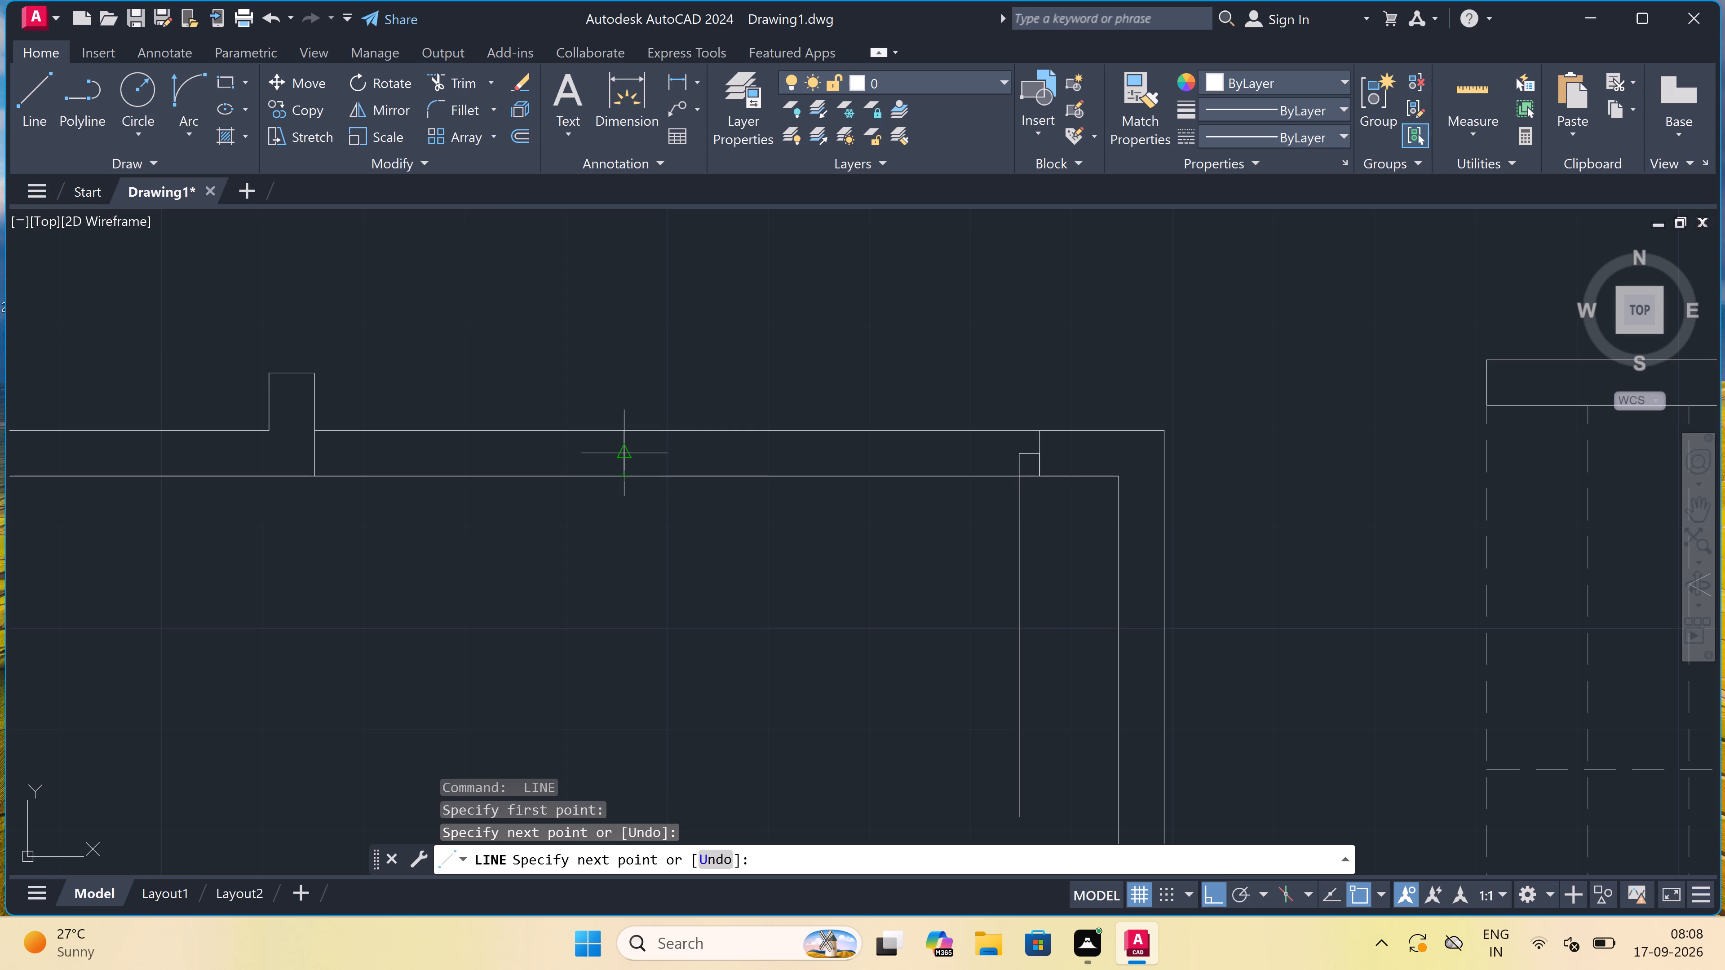
pyautogui.doubleClick(620, 456)
pyautogui.write('2"')
pyautogui.press('space')
pyautogui.press('Escape')
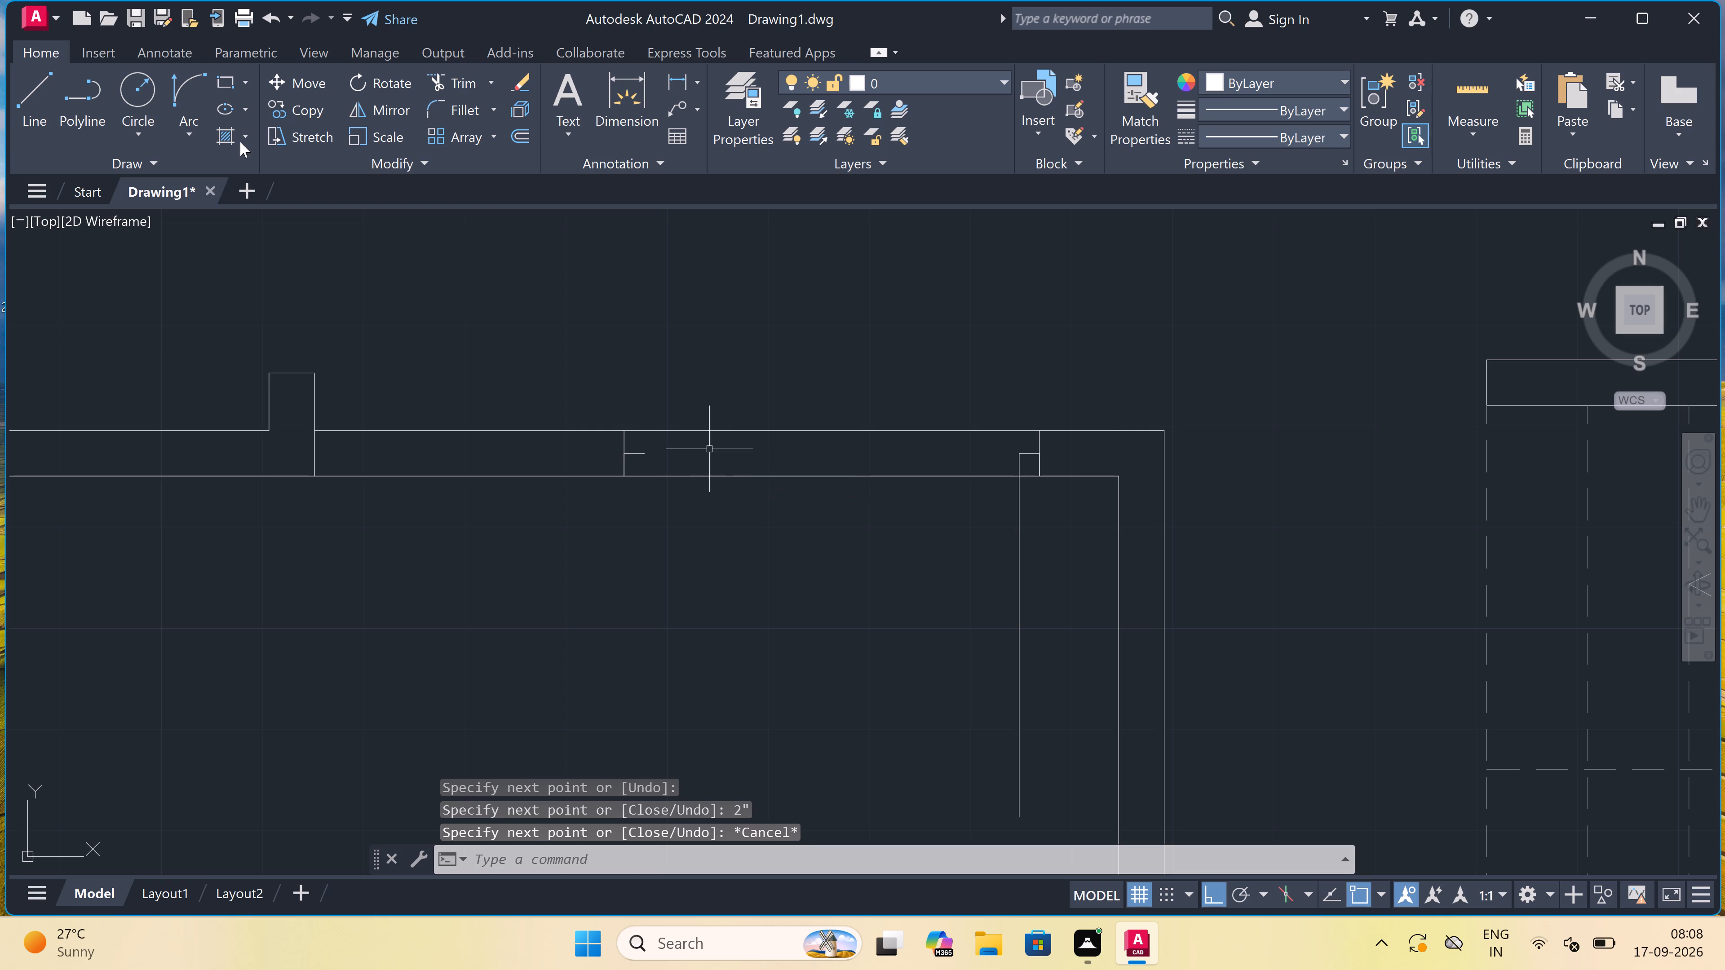
# Draw the door swing as a start-end-direction arc from the opposite stop's tip to the leaf's lower end, starting vertically downward.
pyautogui.click(177, 76)
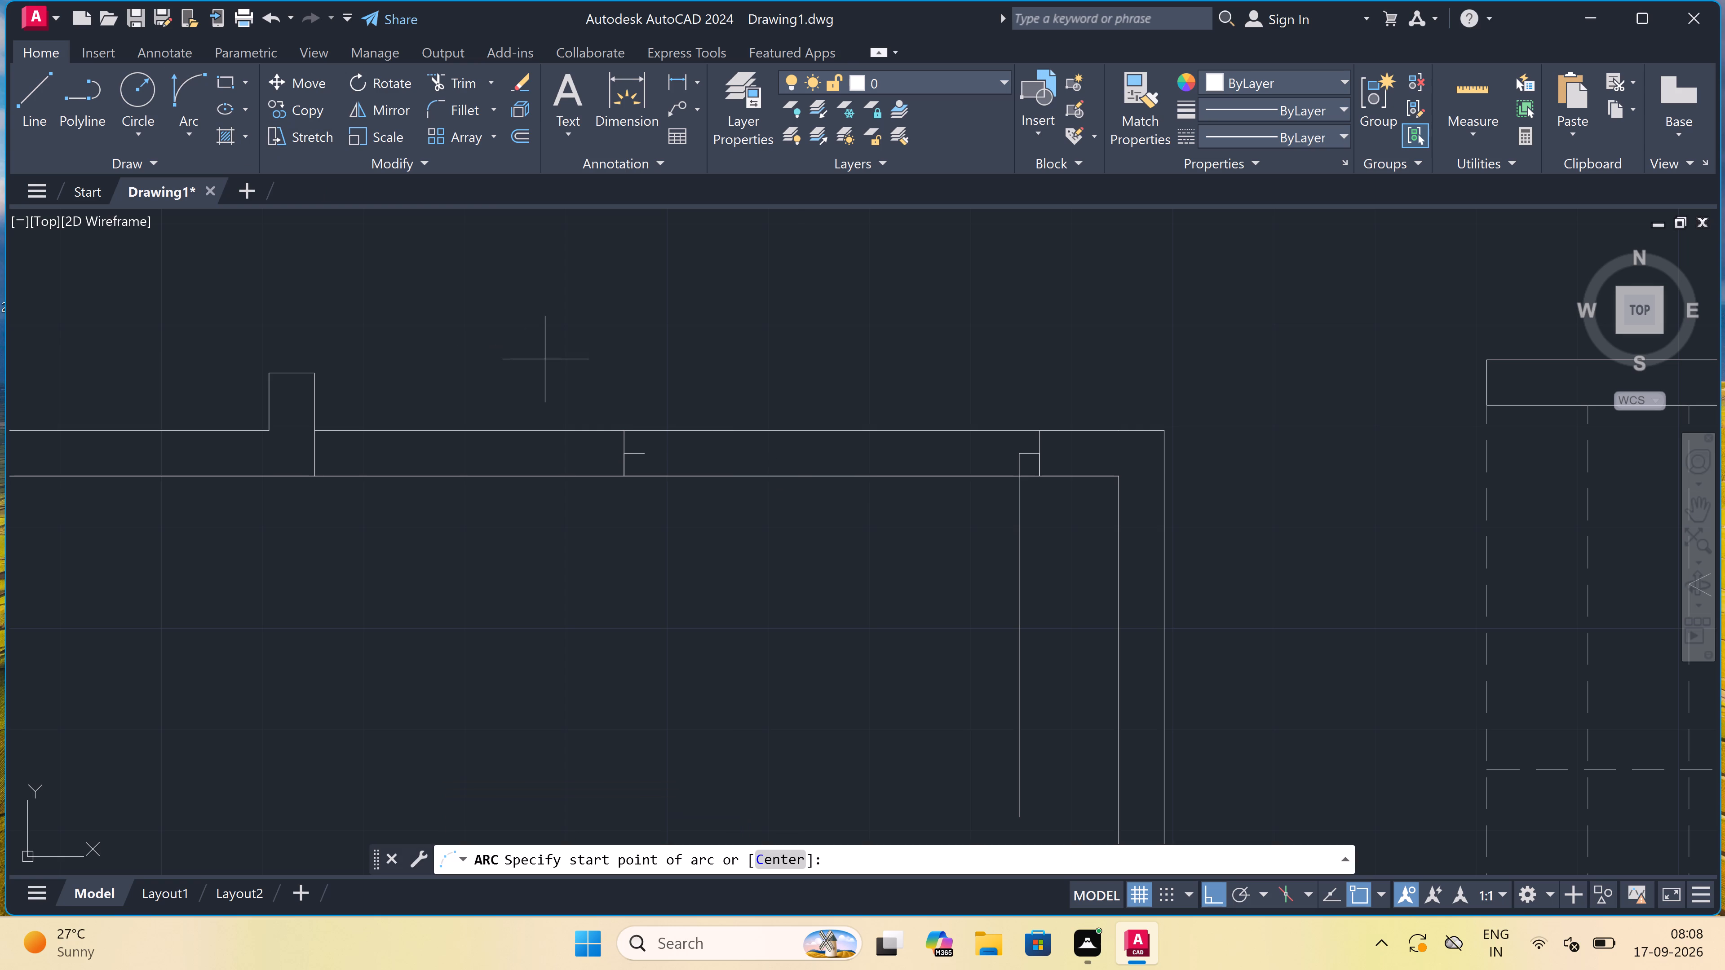
pyautogui.click(649, 447)
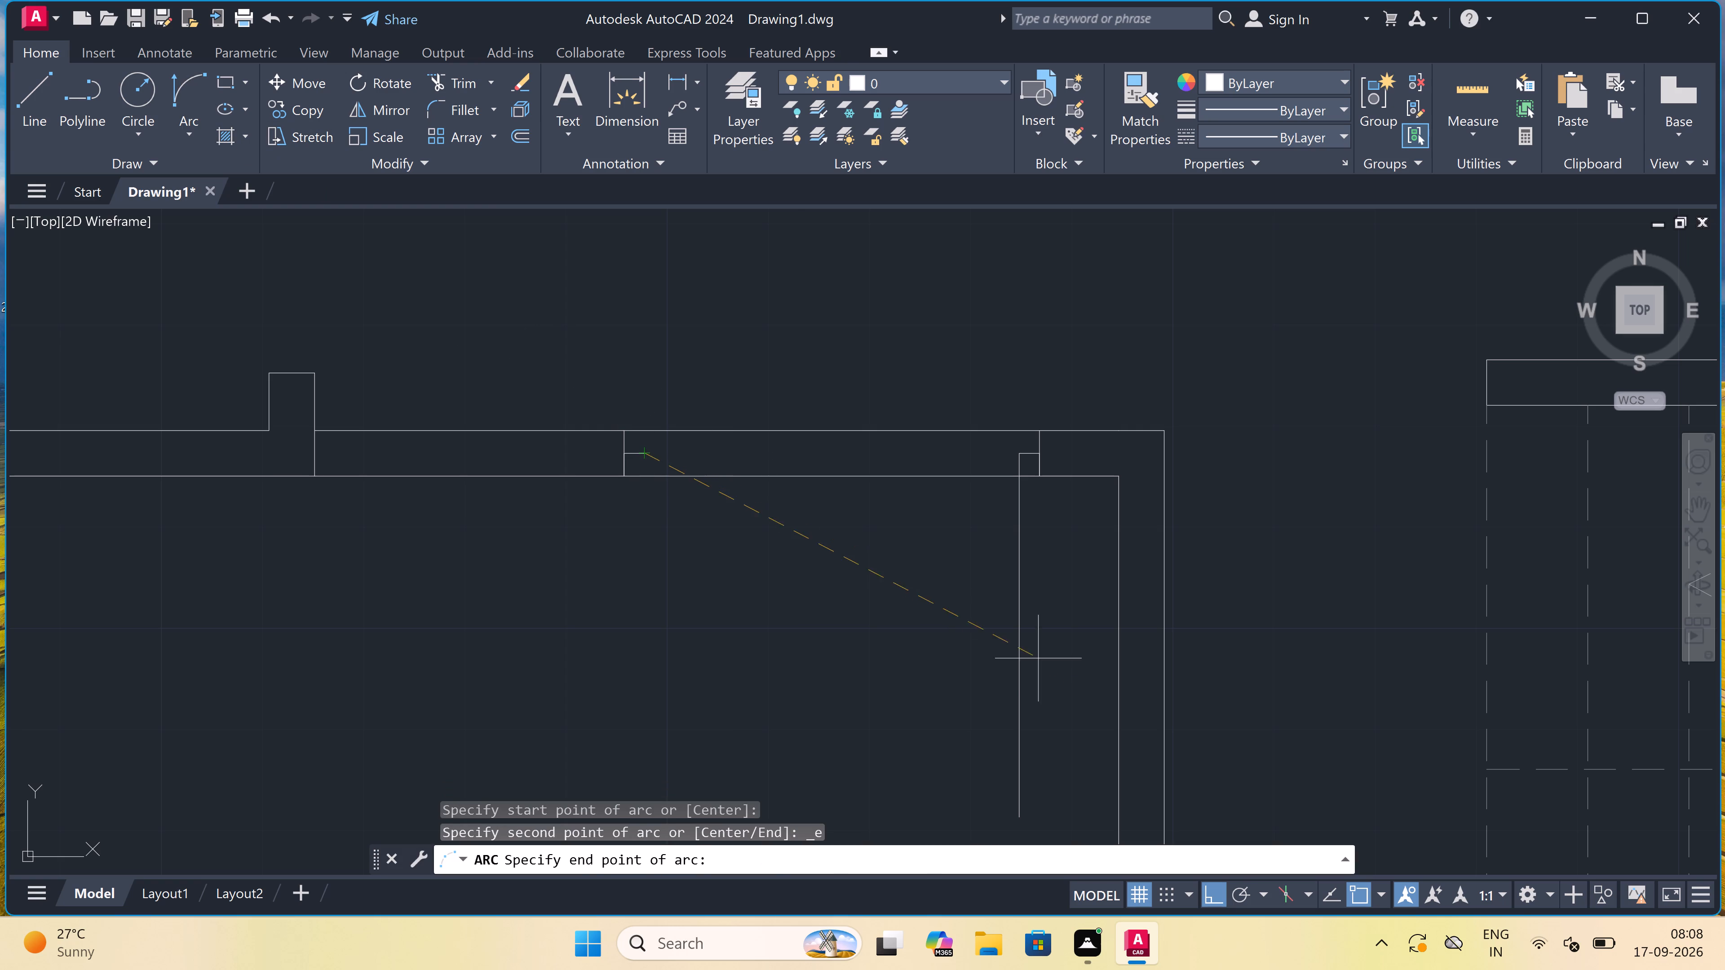
pyautogui.scroll(-3, 1096, 705)
pyautogui.scroll(4, 1058, 727)
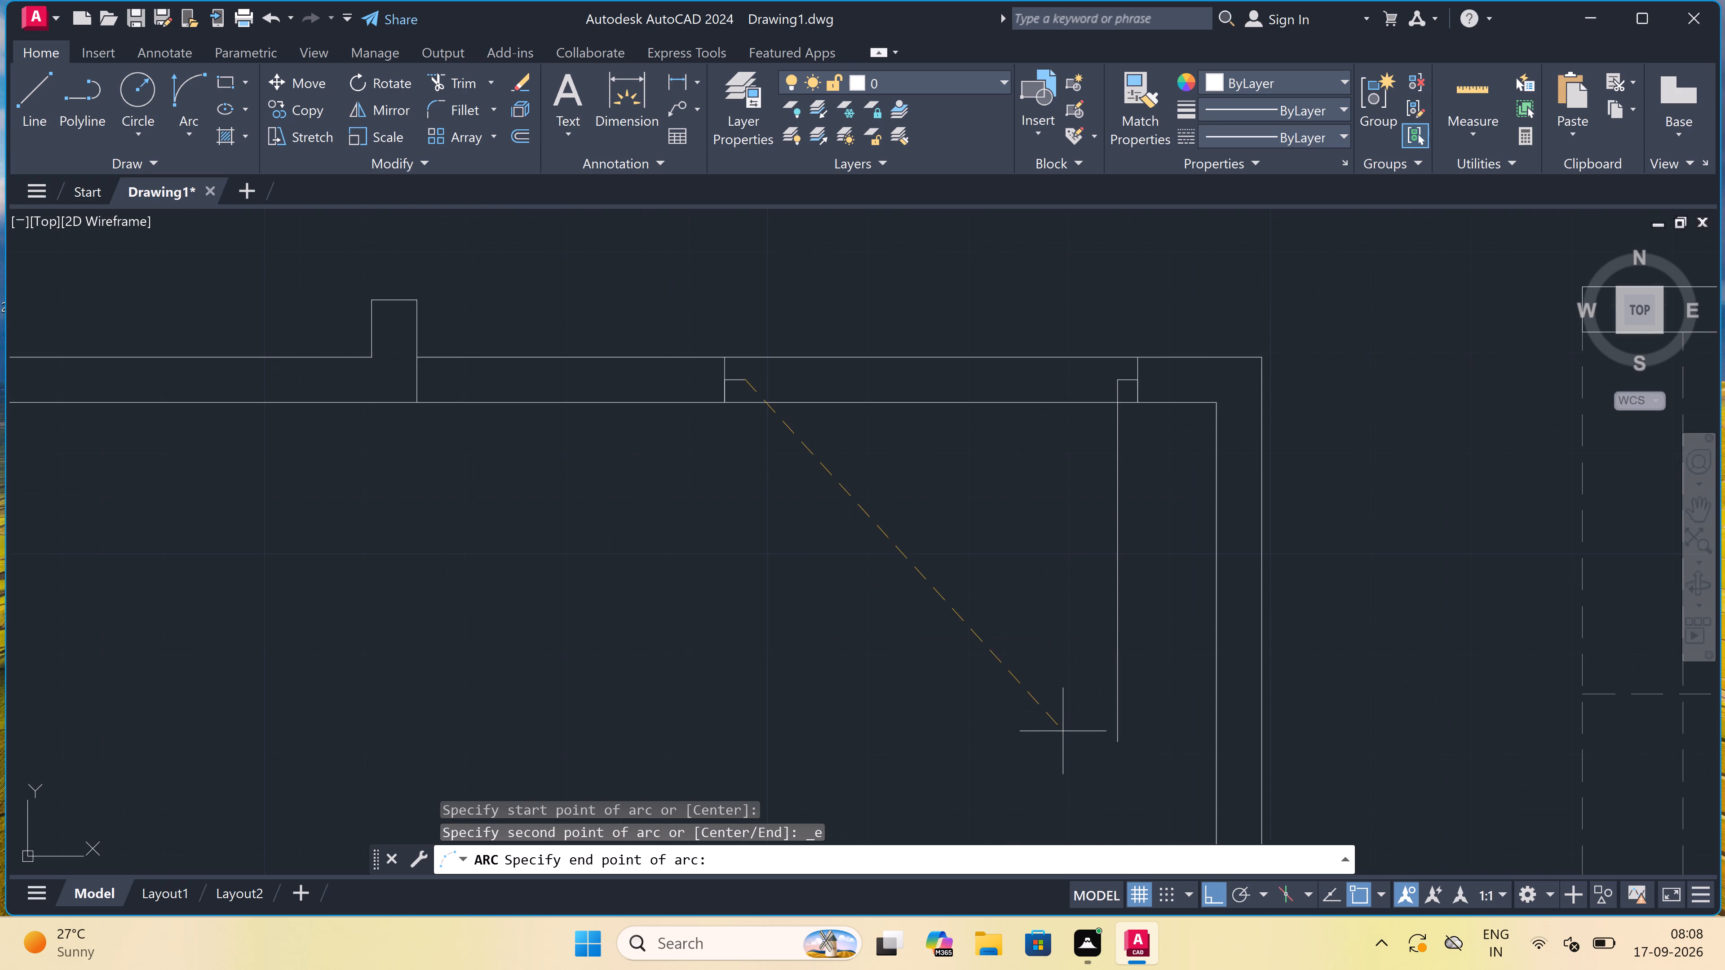
pyautogui.click(1119, 744)
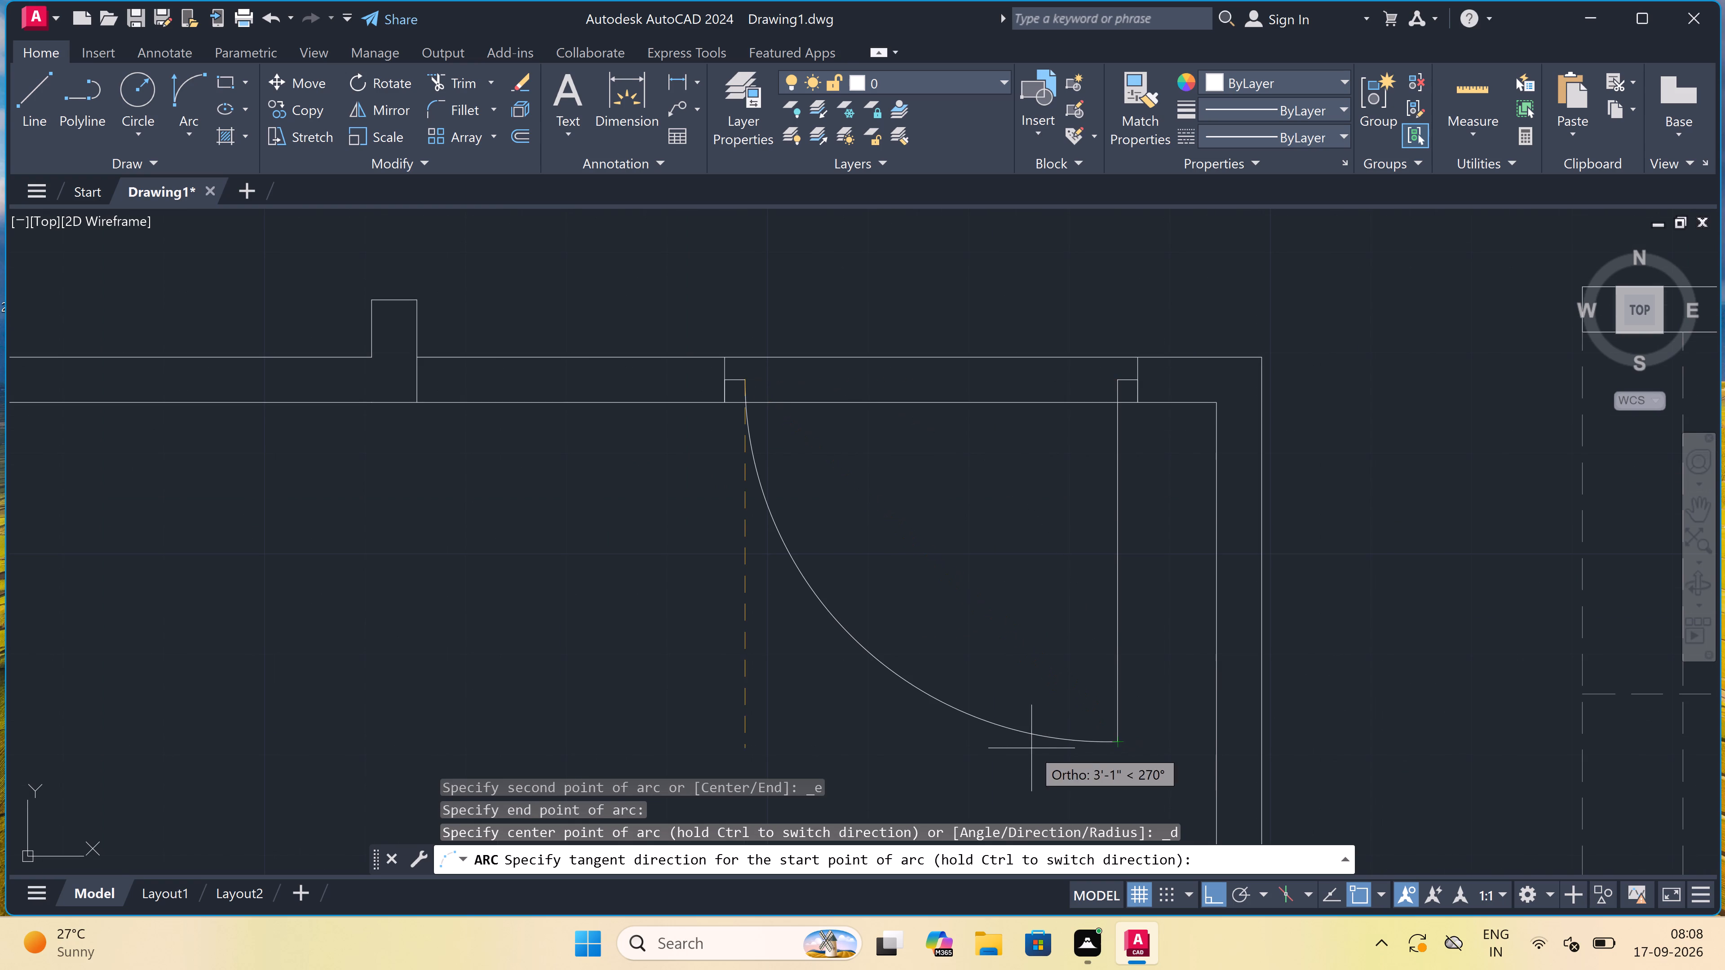
pyautogui.doubleClick(1031, 748)
# Trim both wall lines across the new door opening and the short line crossing the wall below the nearby wall stub.
pyautogui.write('tr')
pyautogui.press('space')
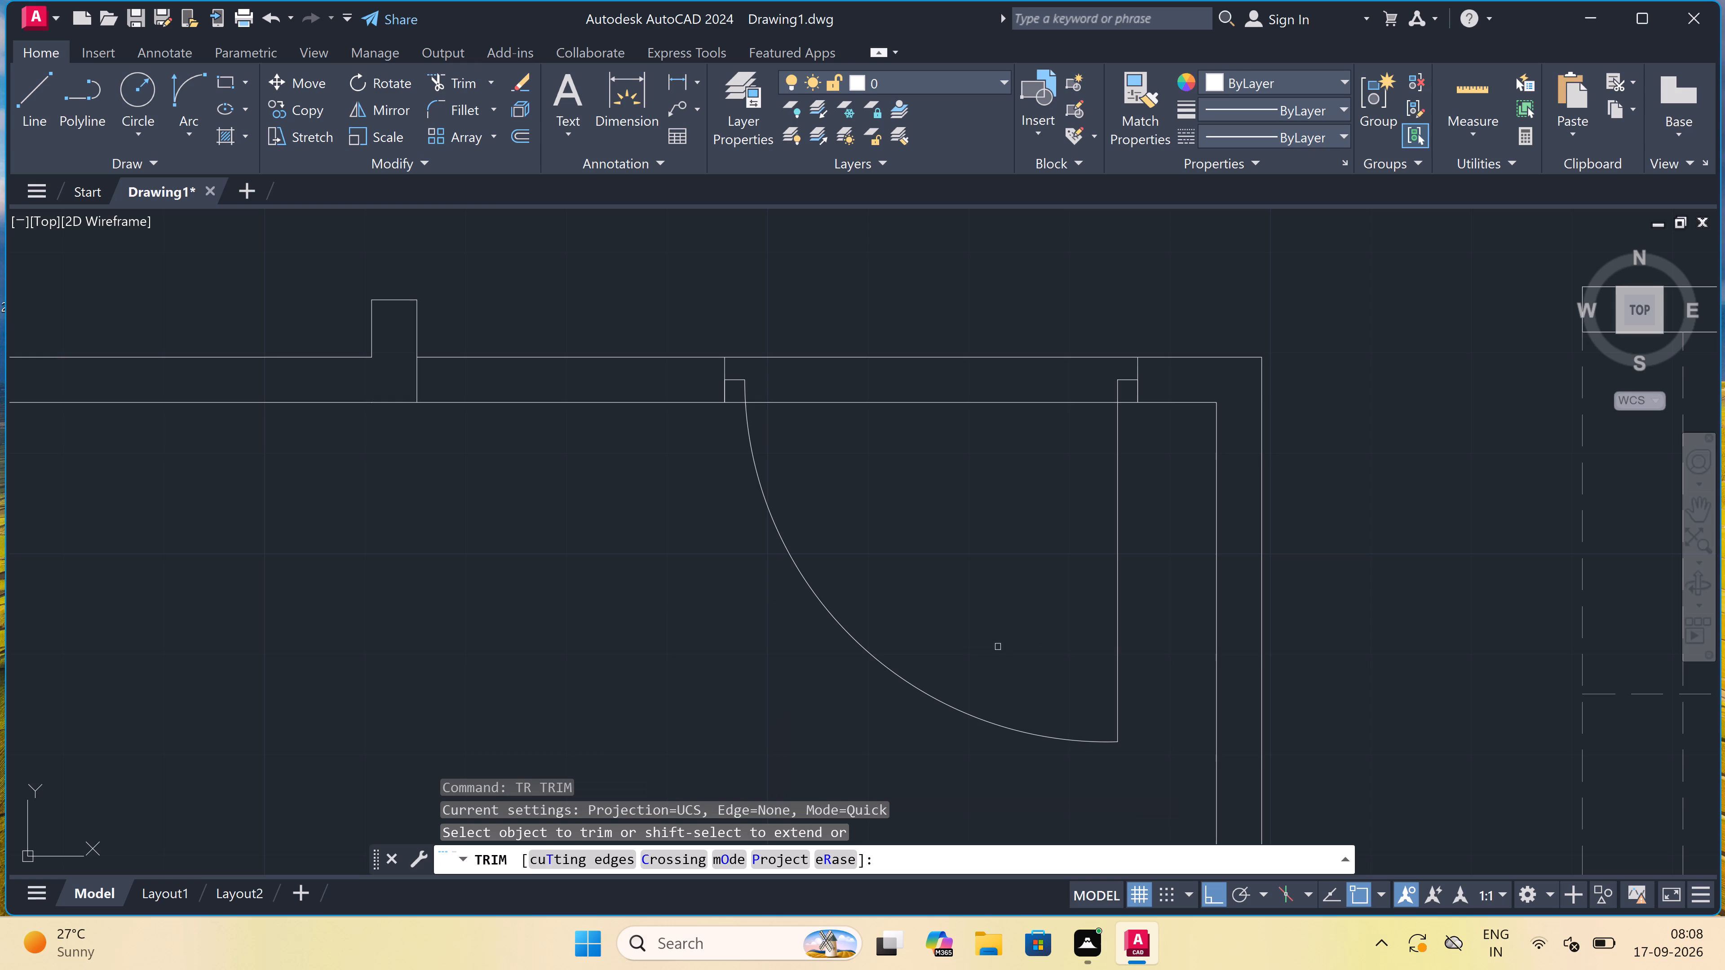
pyautogui.click(992, 593)
pyautogui.click(969, 319)
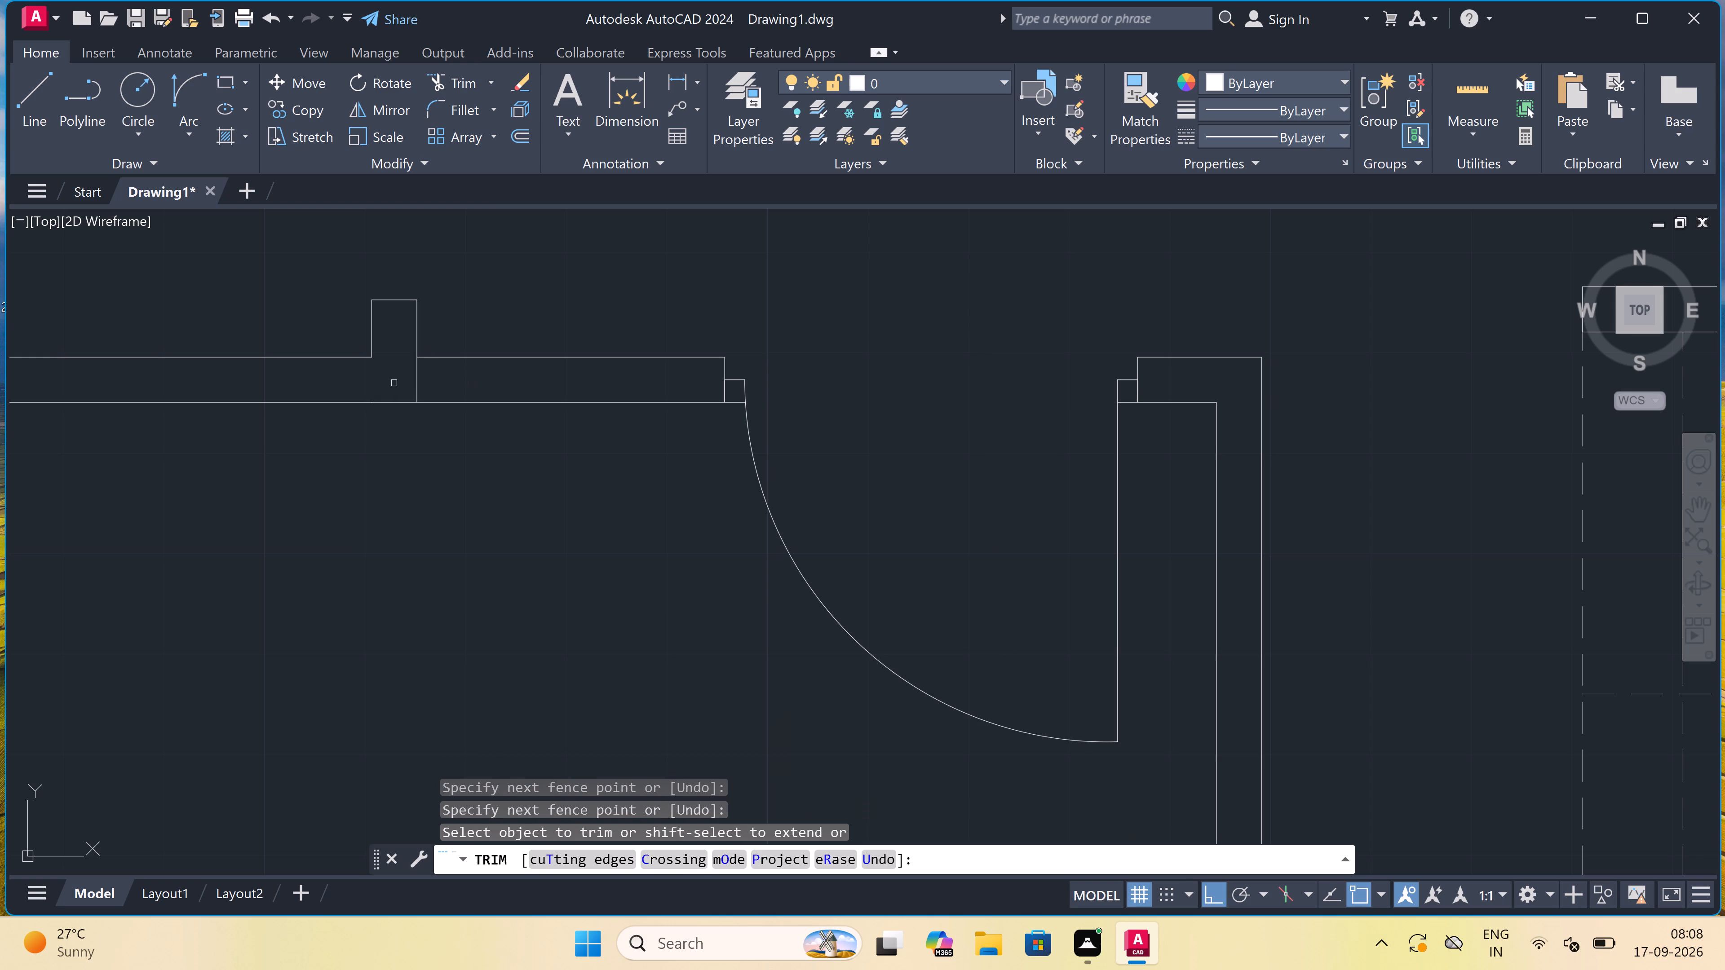
pyautogui.moveTo(395, 383); pyautogui.dragTo(400, 383)
pyautogui.click(406, 381)
pyautogui.doubleClick(434, 378)
pyautogui.doubleClick(417, 381)
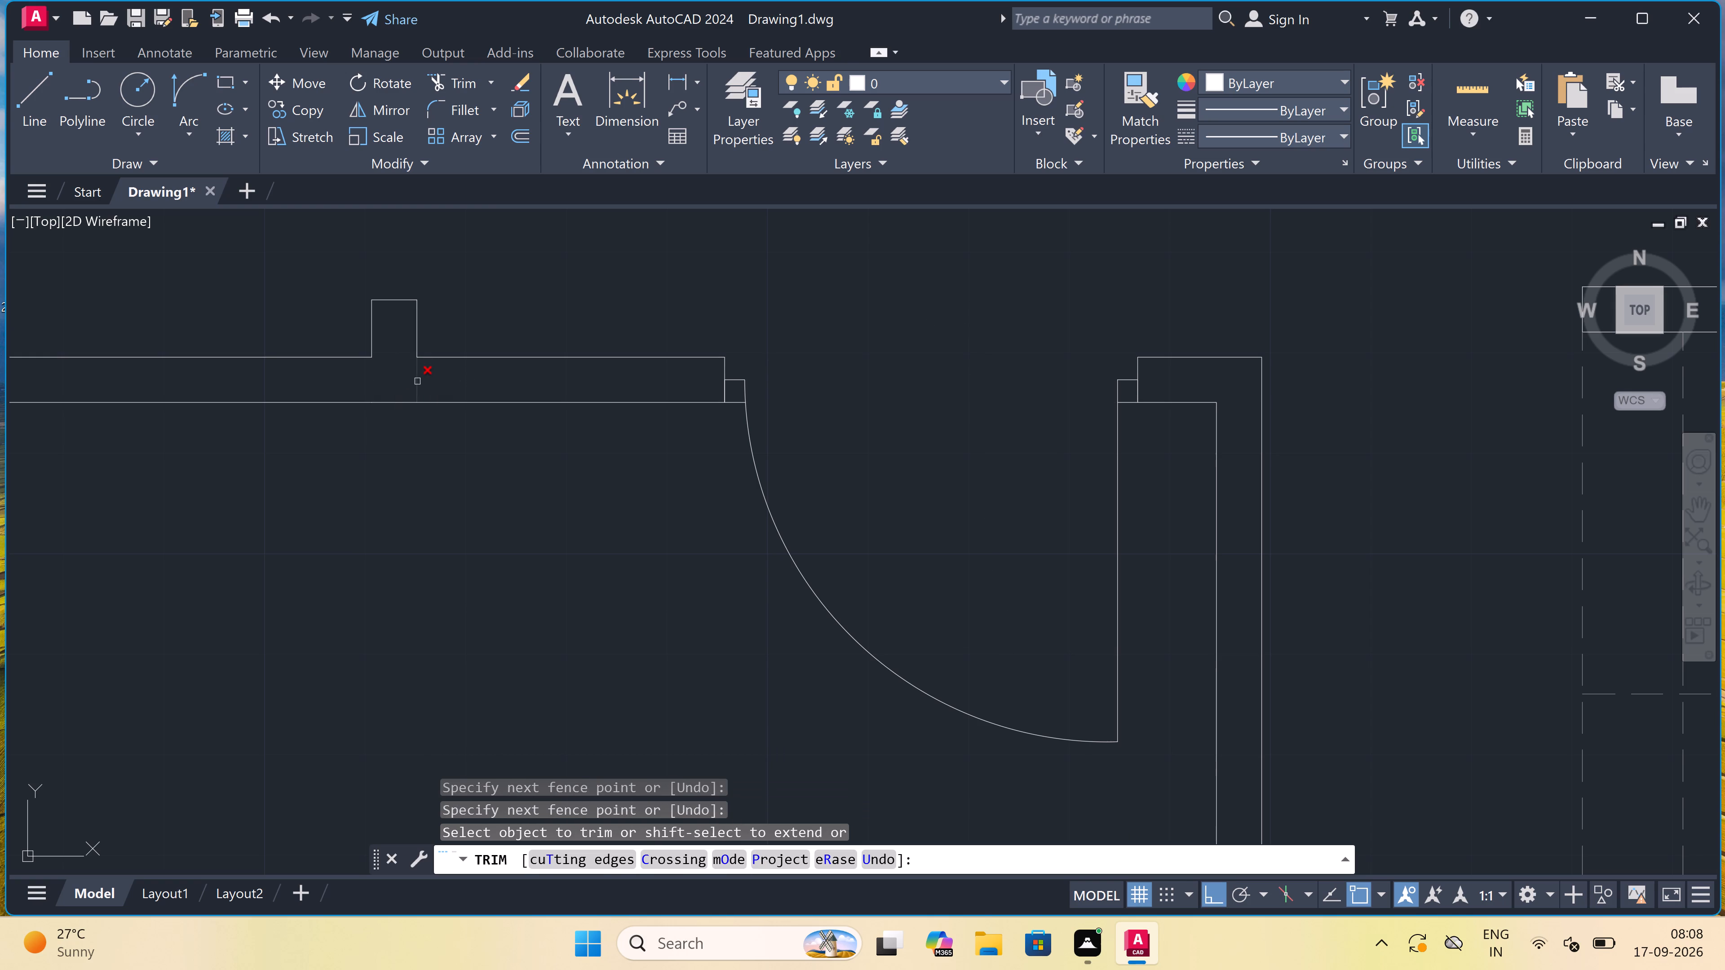
pyautogui.doubleClick(417, 381)
pyautogui.press('Escape')
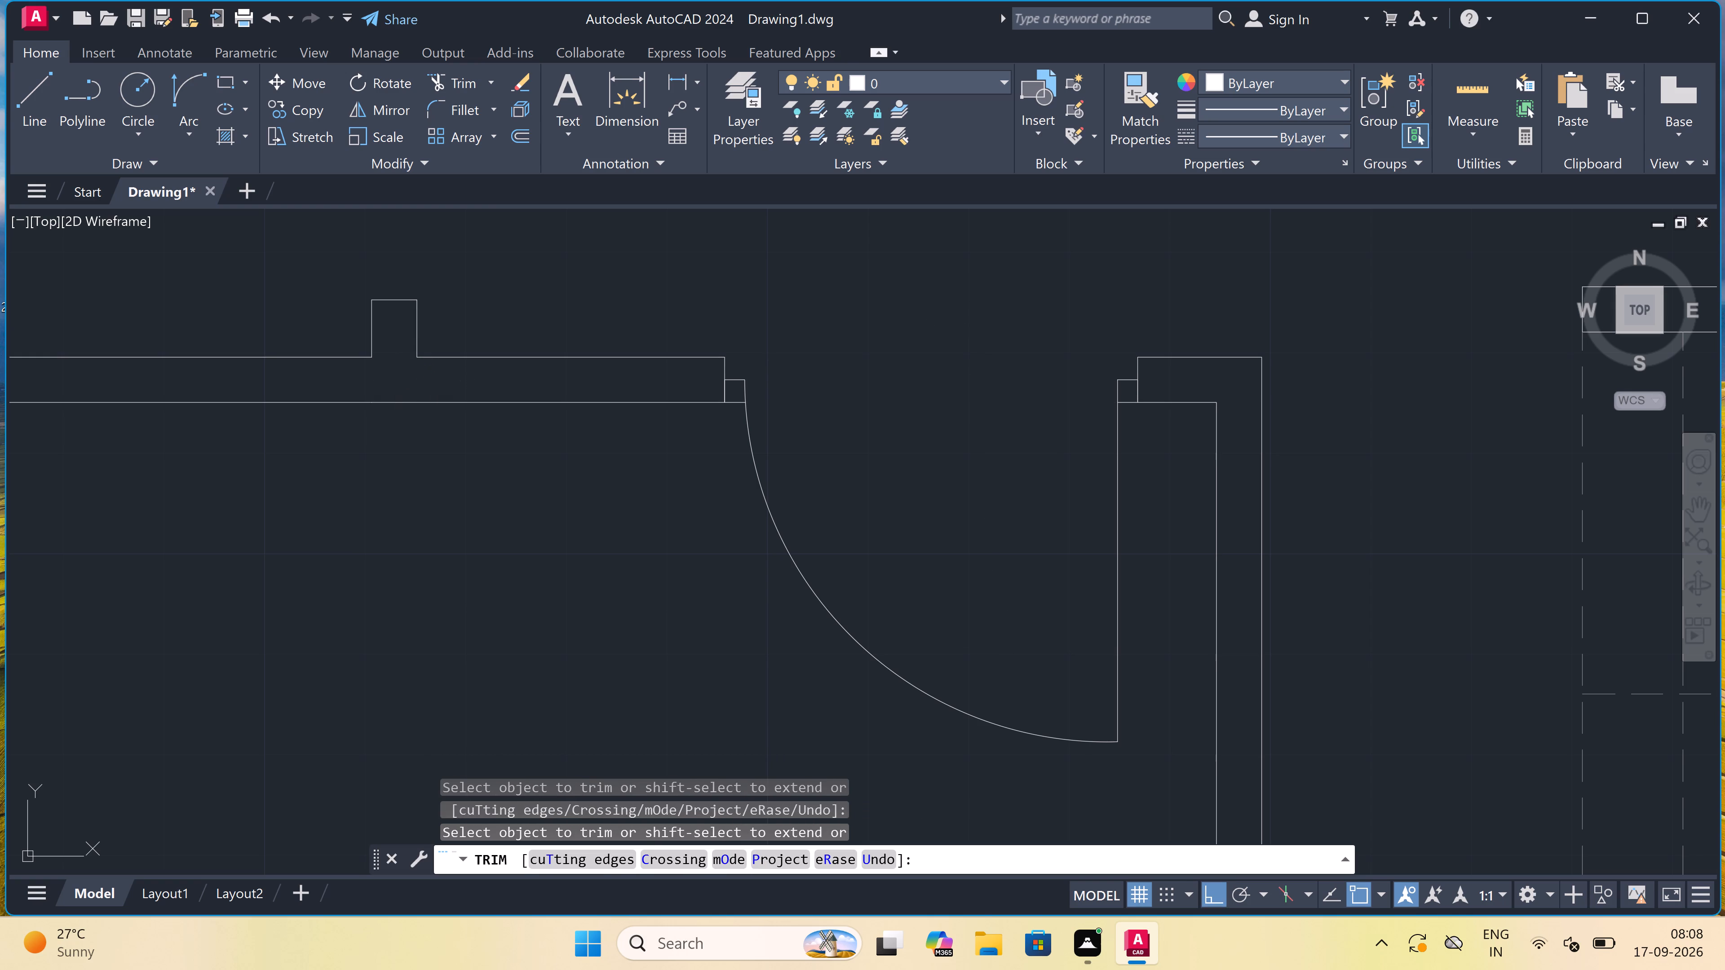
# Draw a 5' window in the left exterior wall of the room left of the stairs, with centre line and end lines.
pyautogui.scroll(-6, 443, 355)
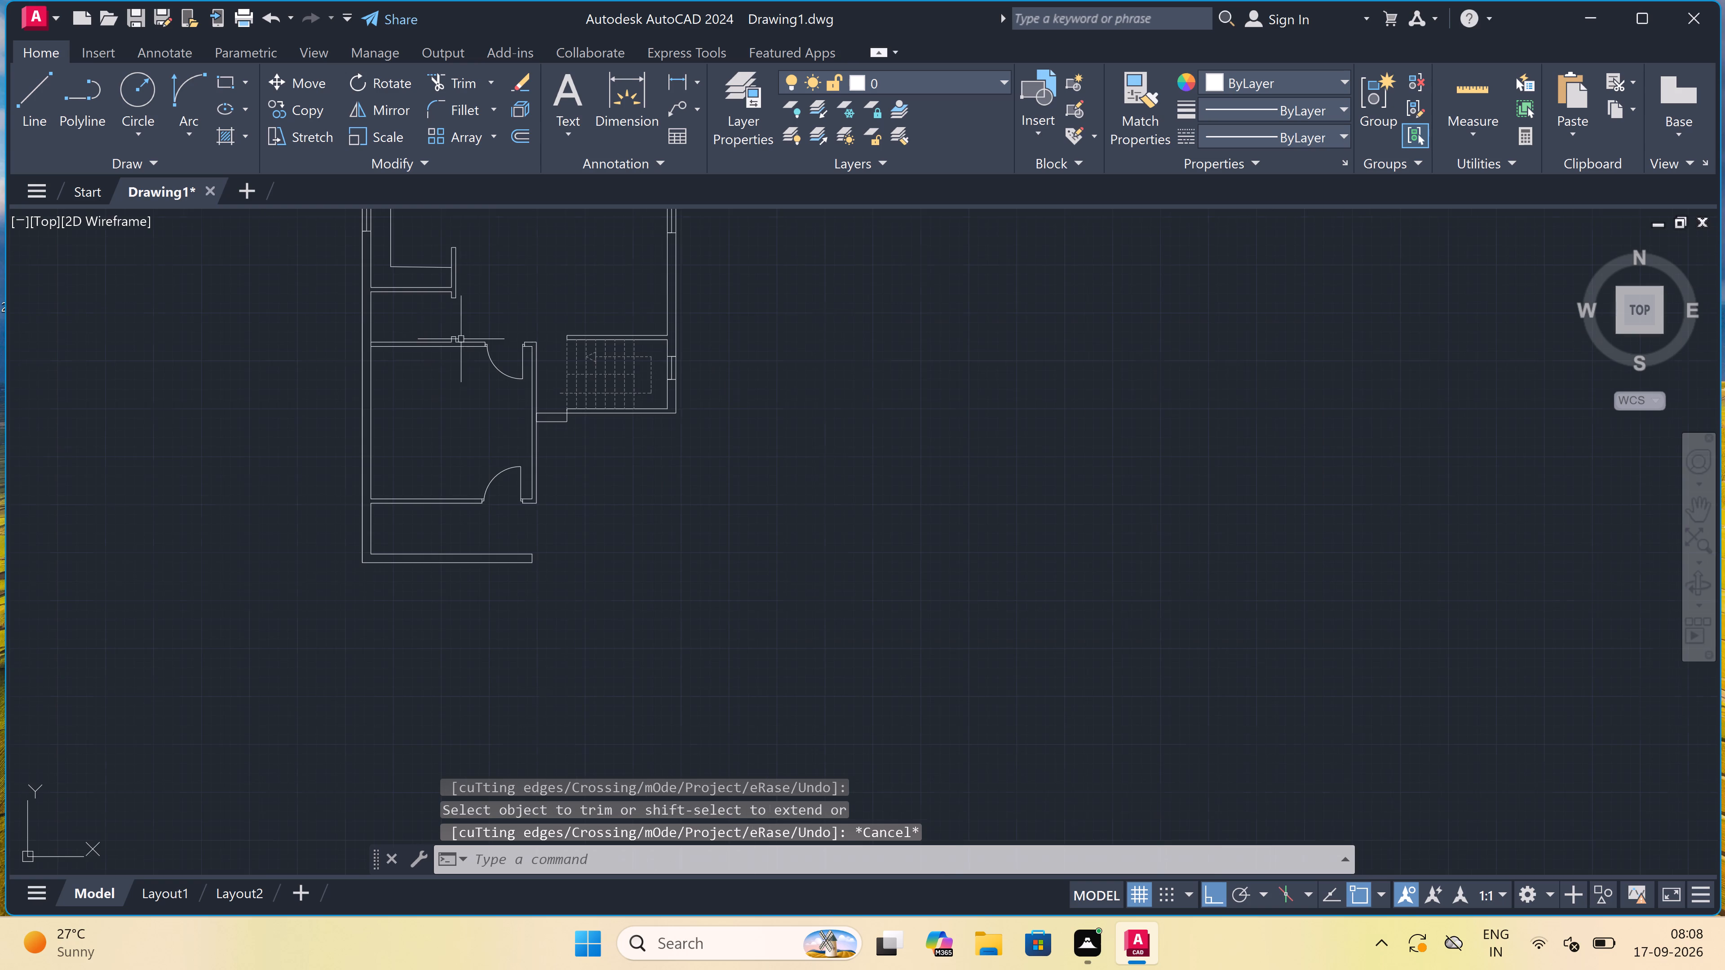
pyautogui.scroll(-4, 468, 327)
pyautogui.scroll(5, 422, 333)
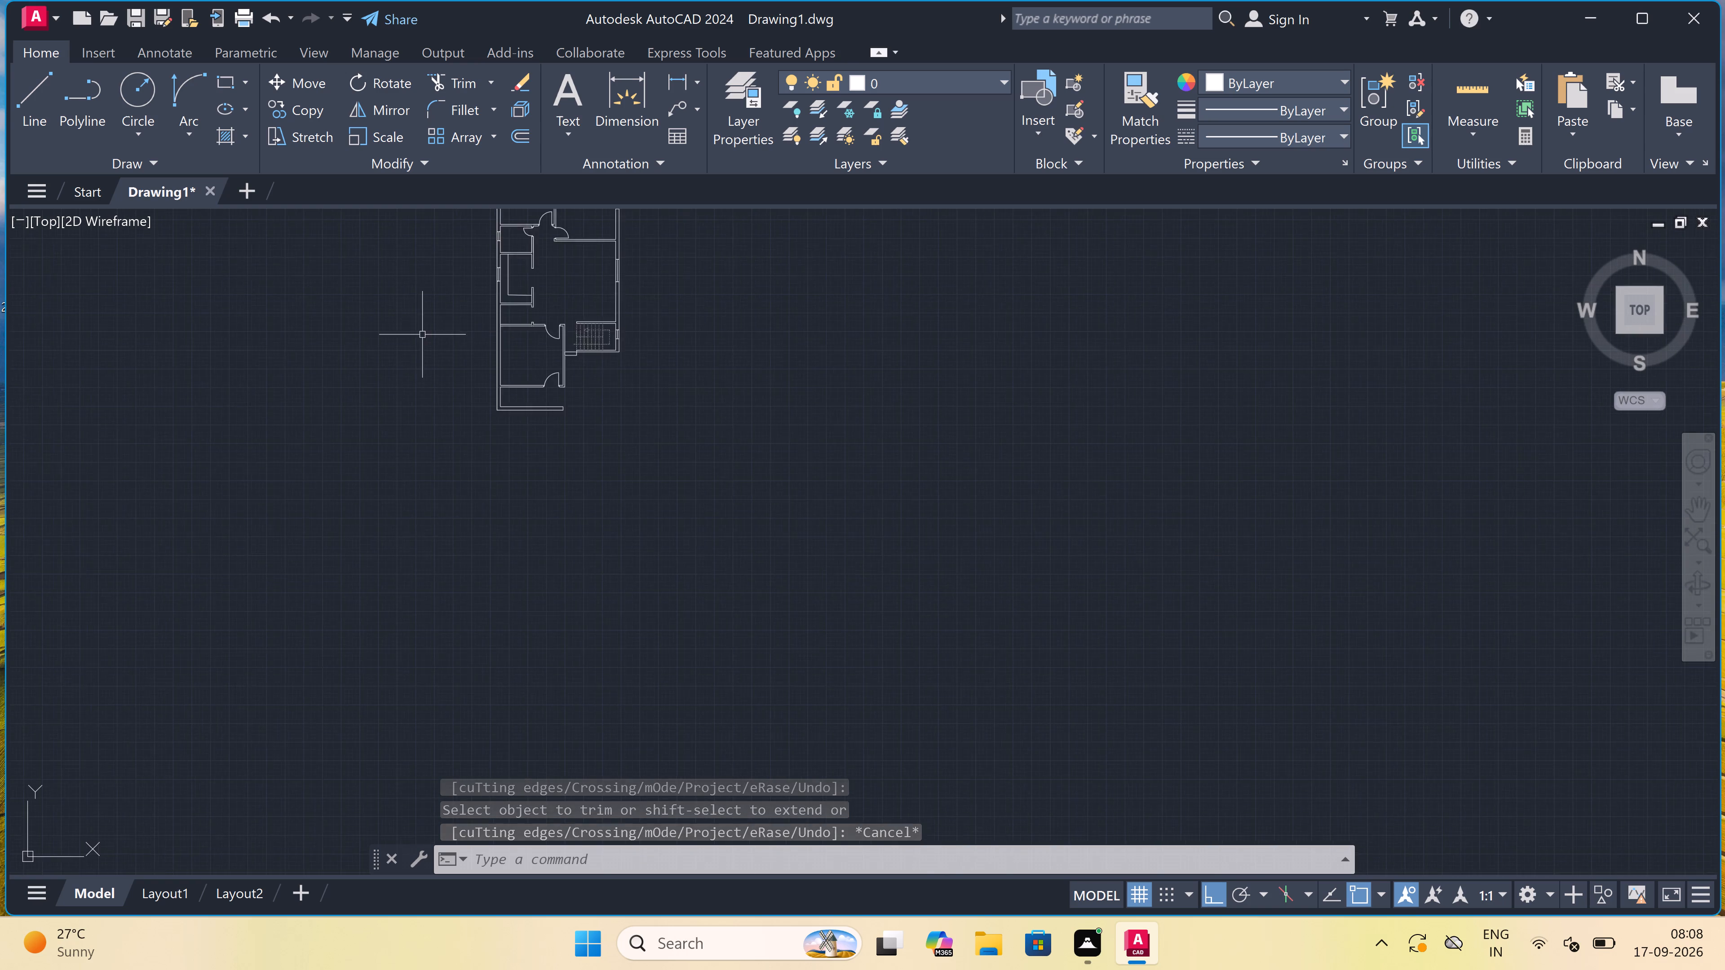
pyautogui.scroll(3, 539, 325)
pyautogui.scroll(-1, 539, 326)
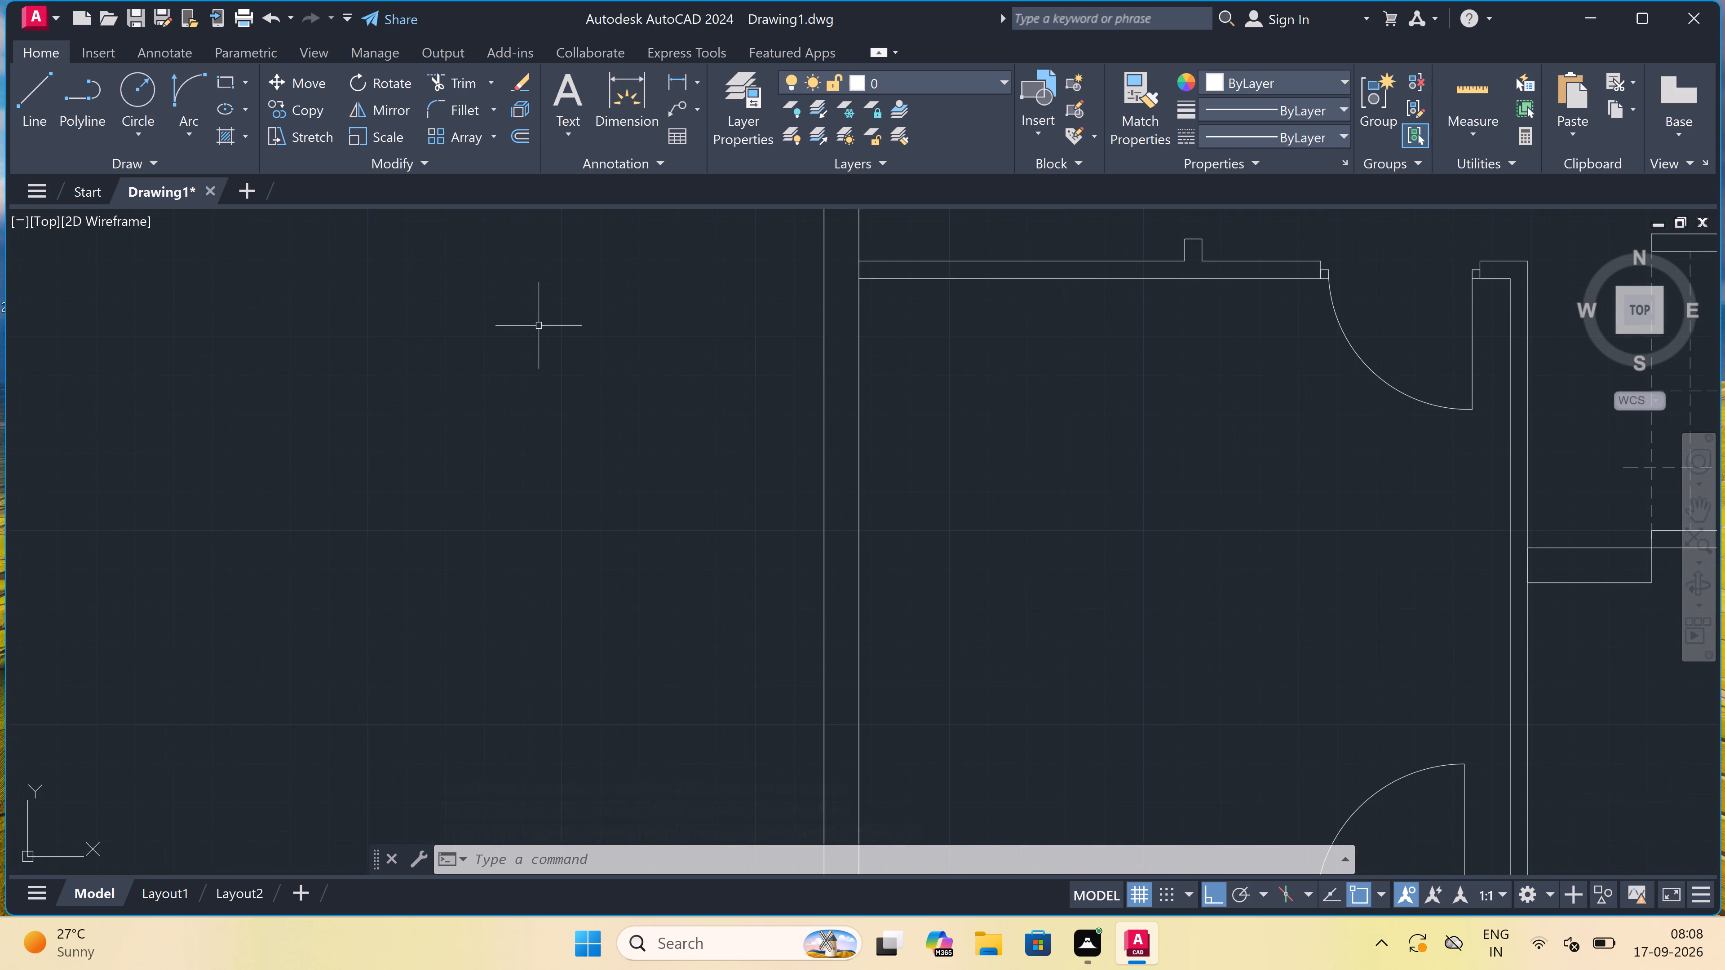
pyautogui.write('l')
pyautogui.press('space')
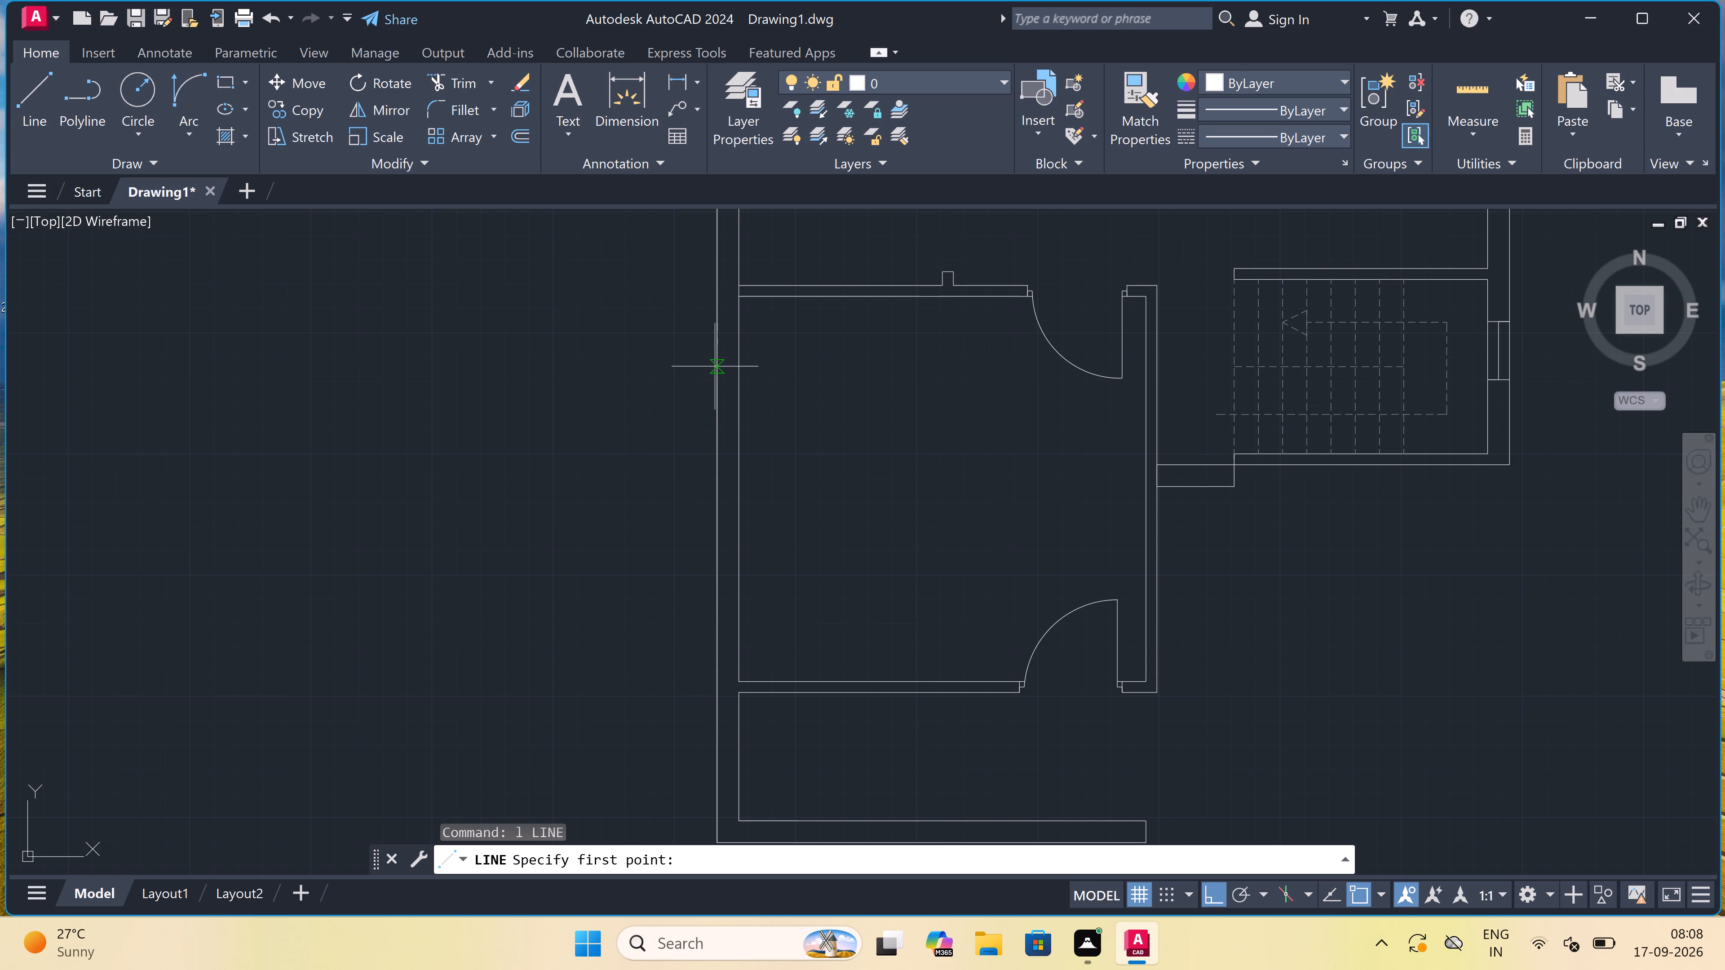
pyautogui.click(715, 366)
pyautogui.doubleClick(734, 369)
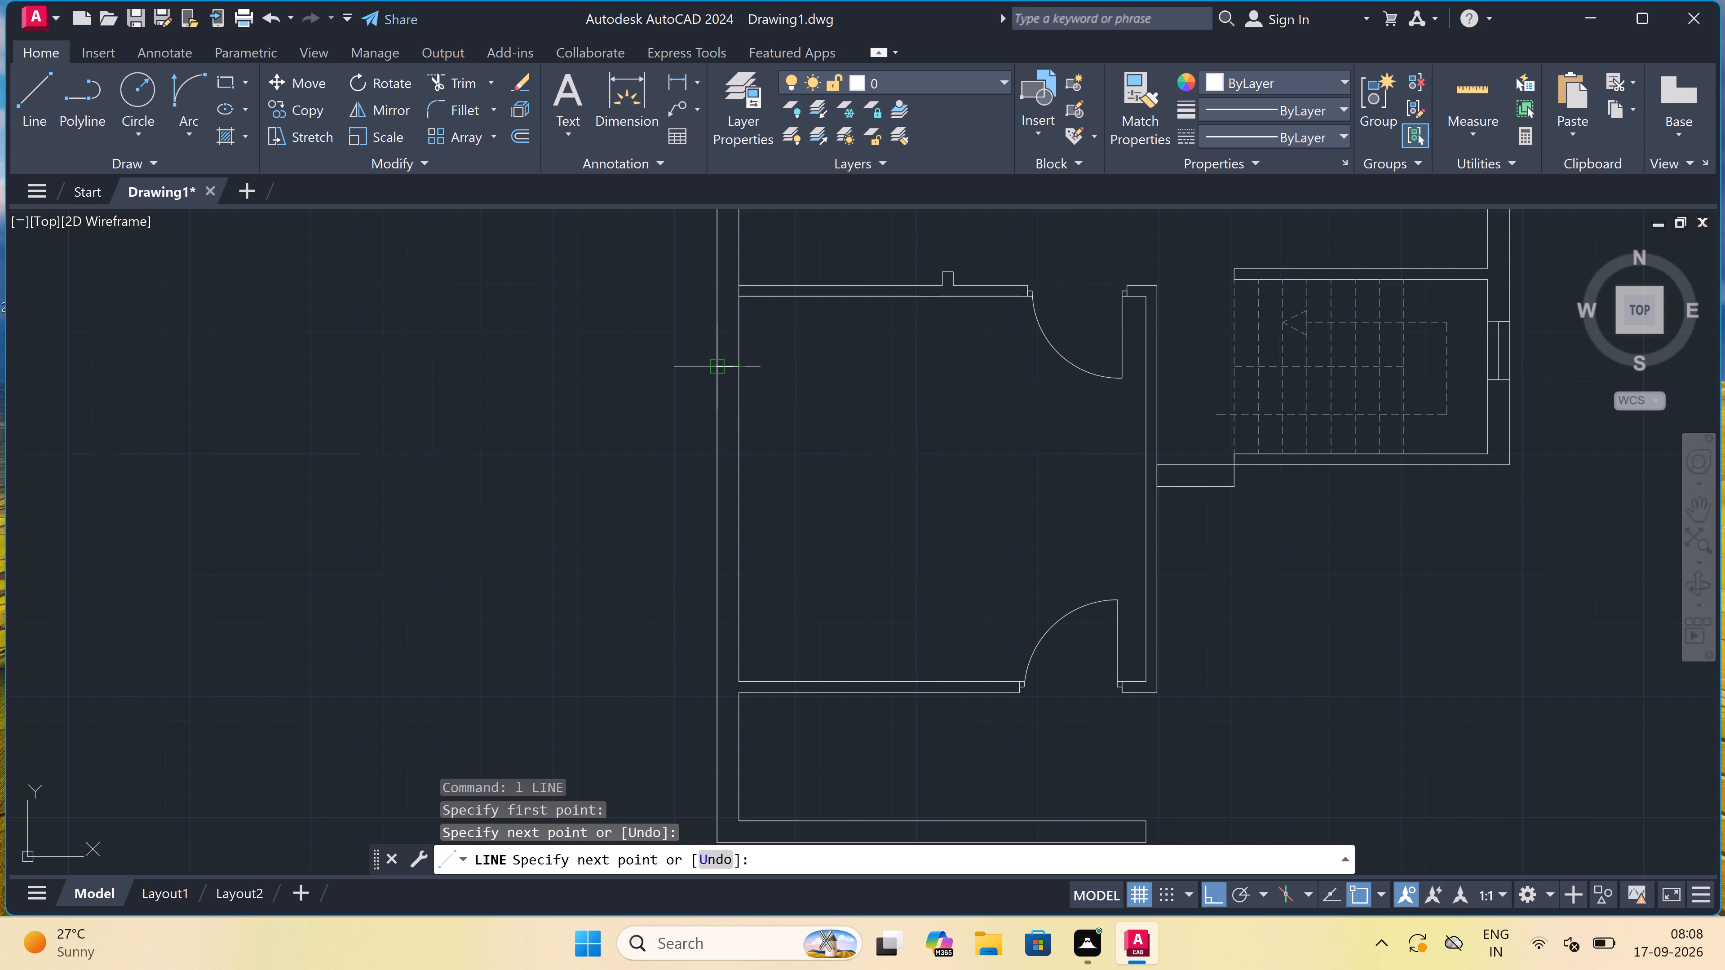
pyautogui.click(729, 366)
pyautogui.moveTo(729, 366); pyautogui.dragTo(734, 375)
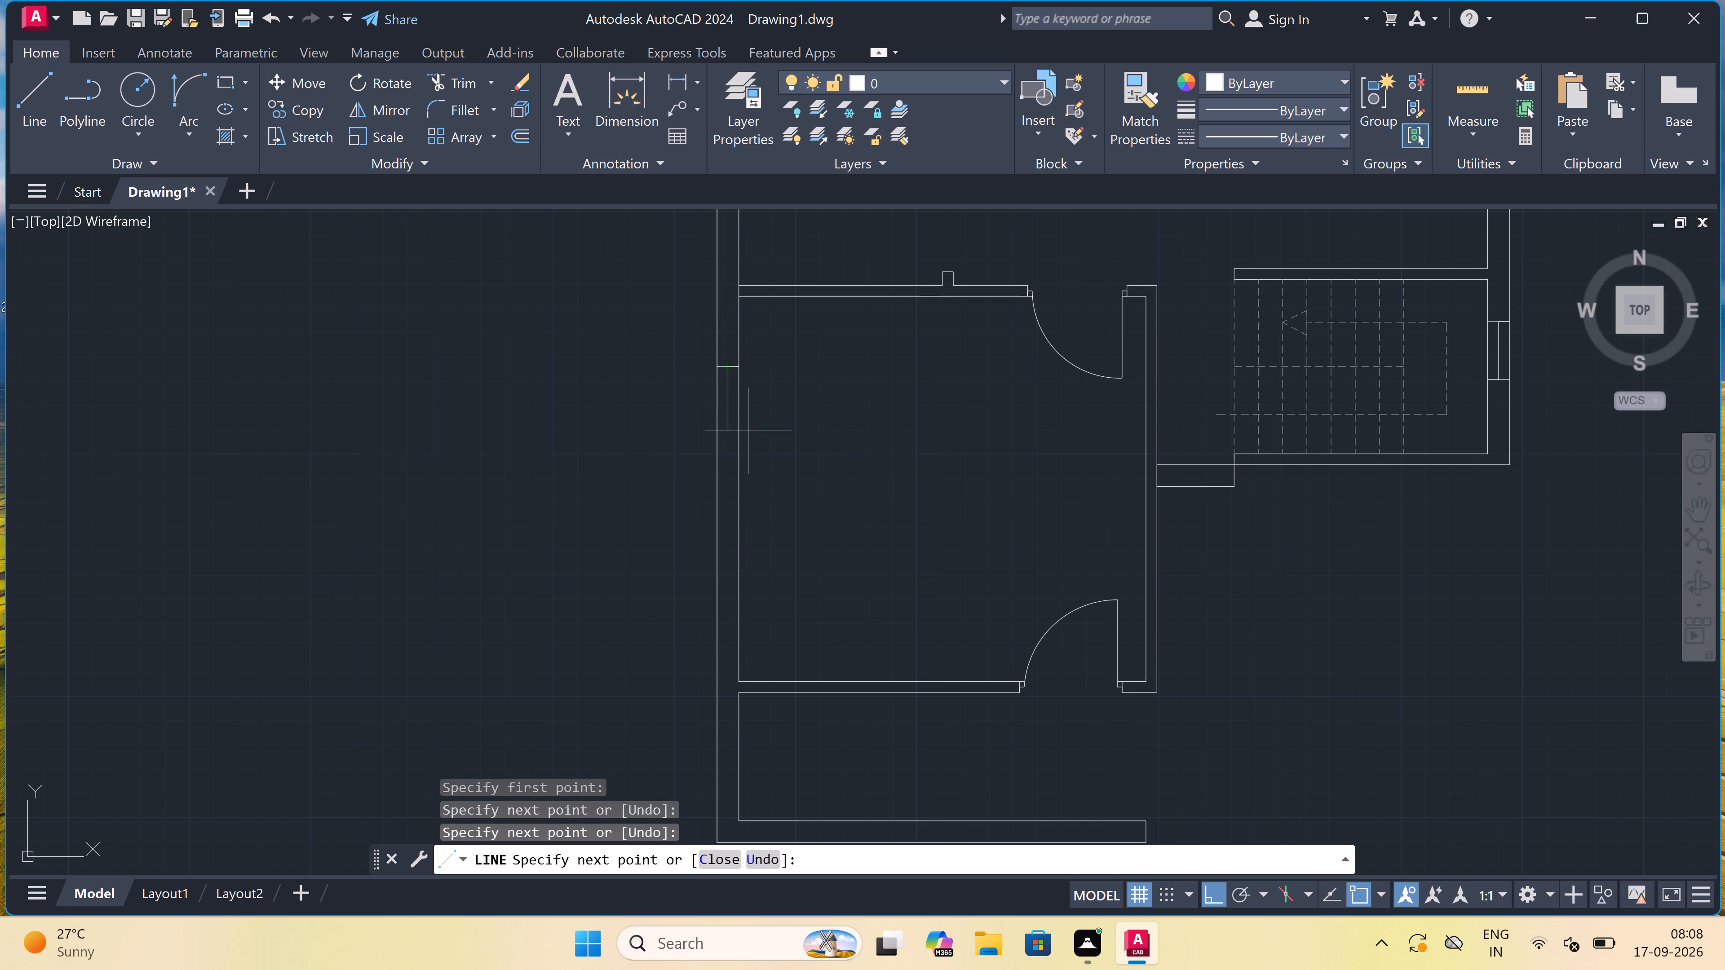
pyautogui.write("5'")
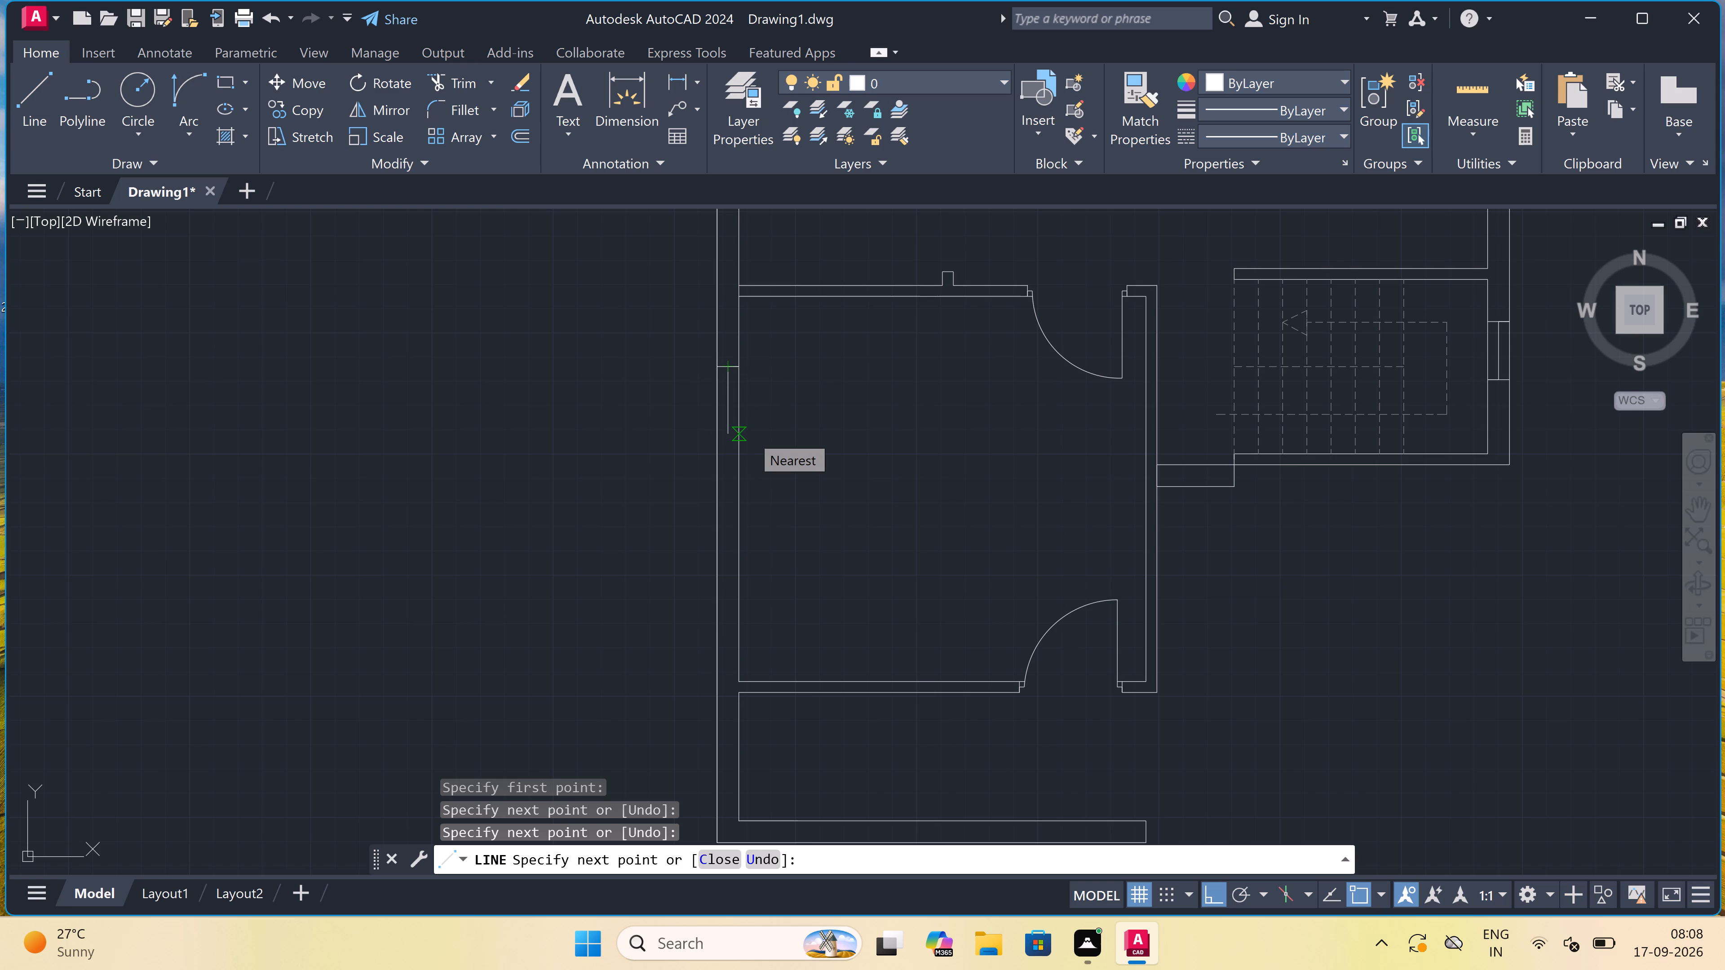
pyautogui.press('space')
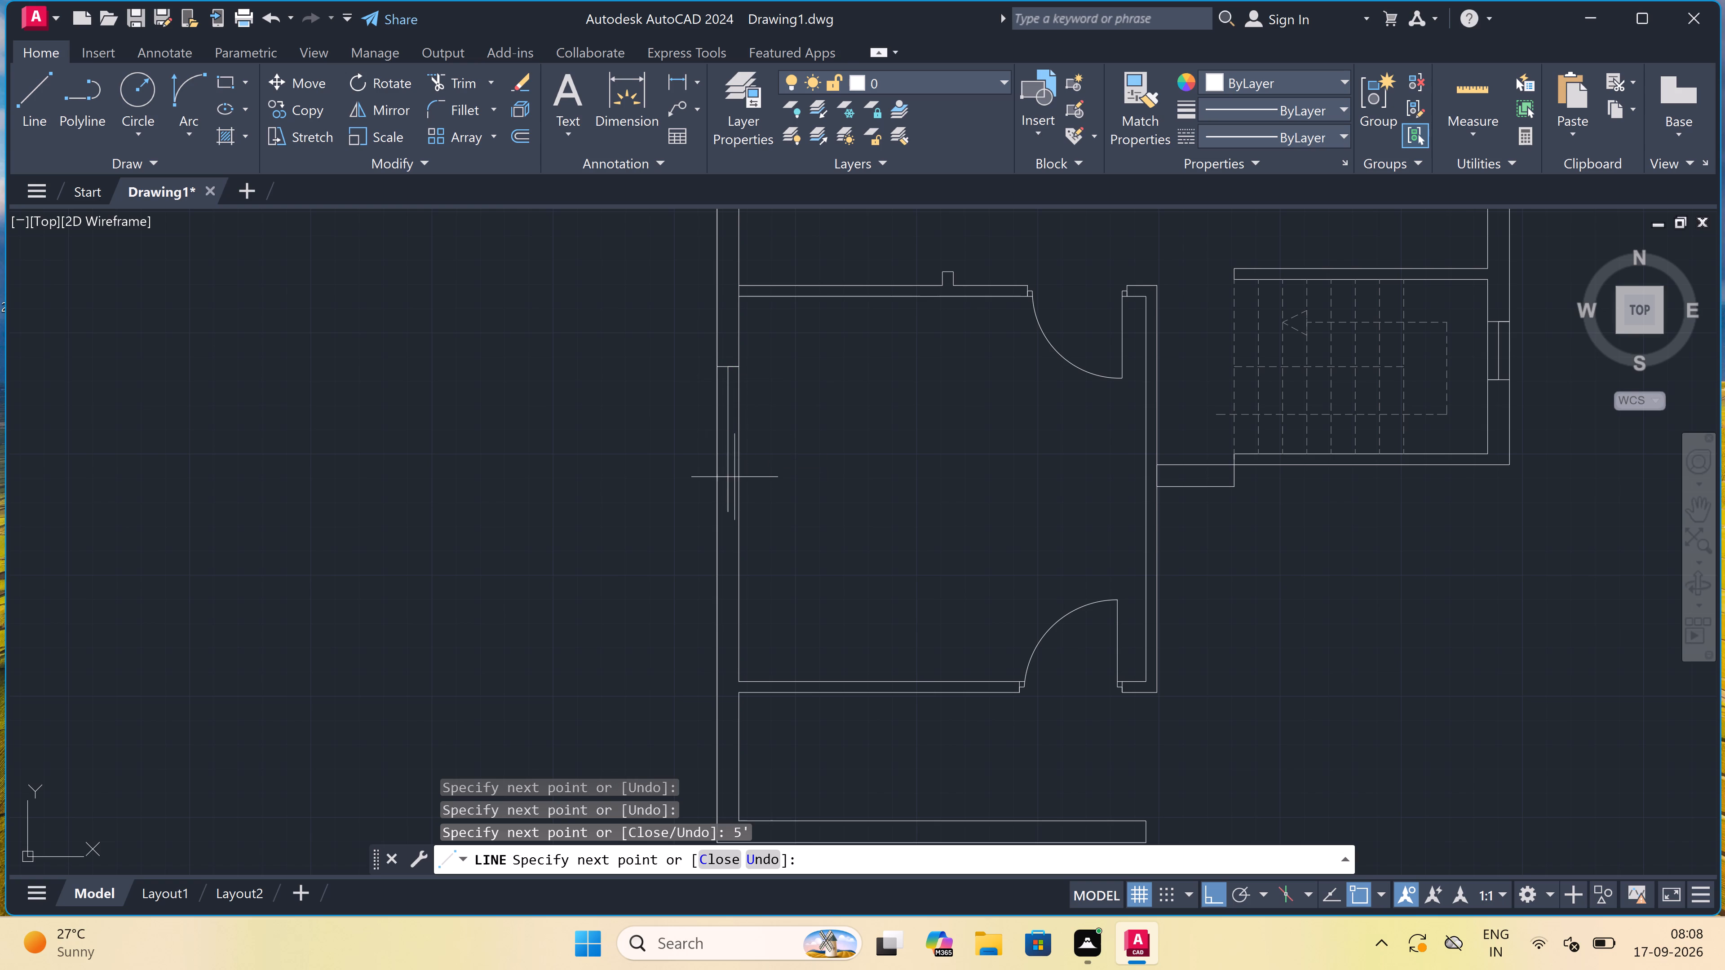
pyautogui.click(719, 513)
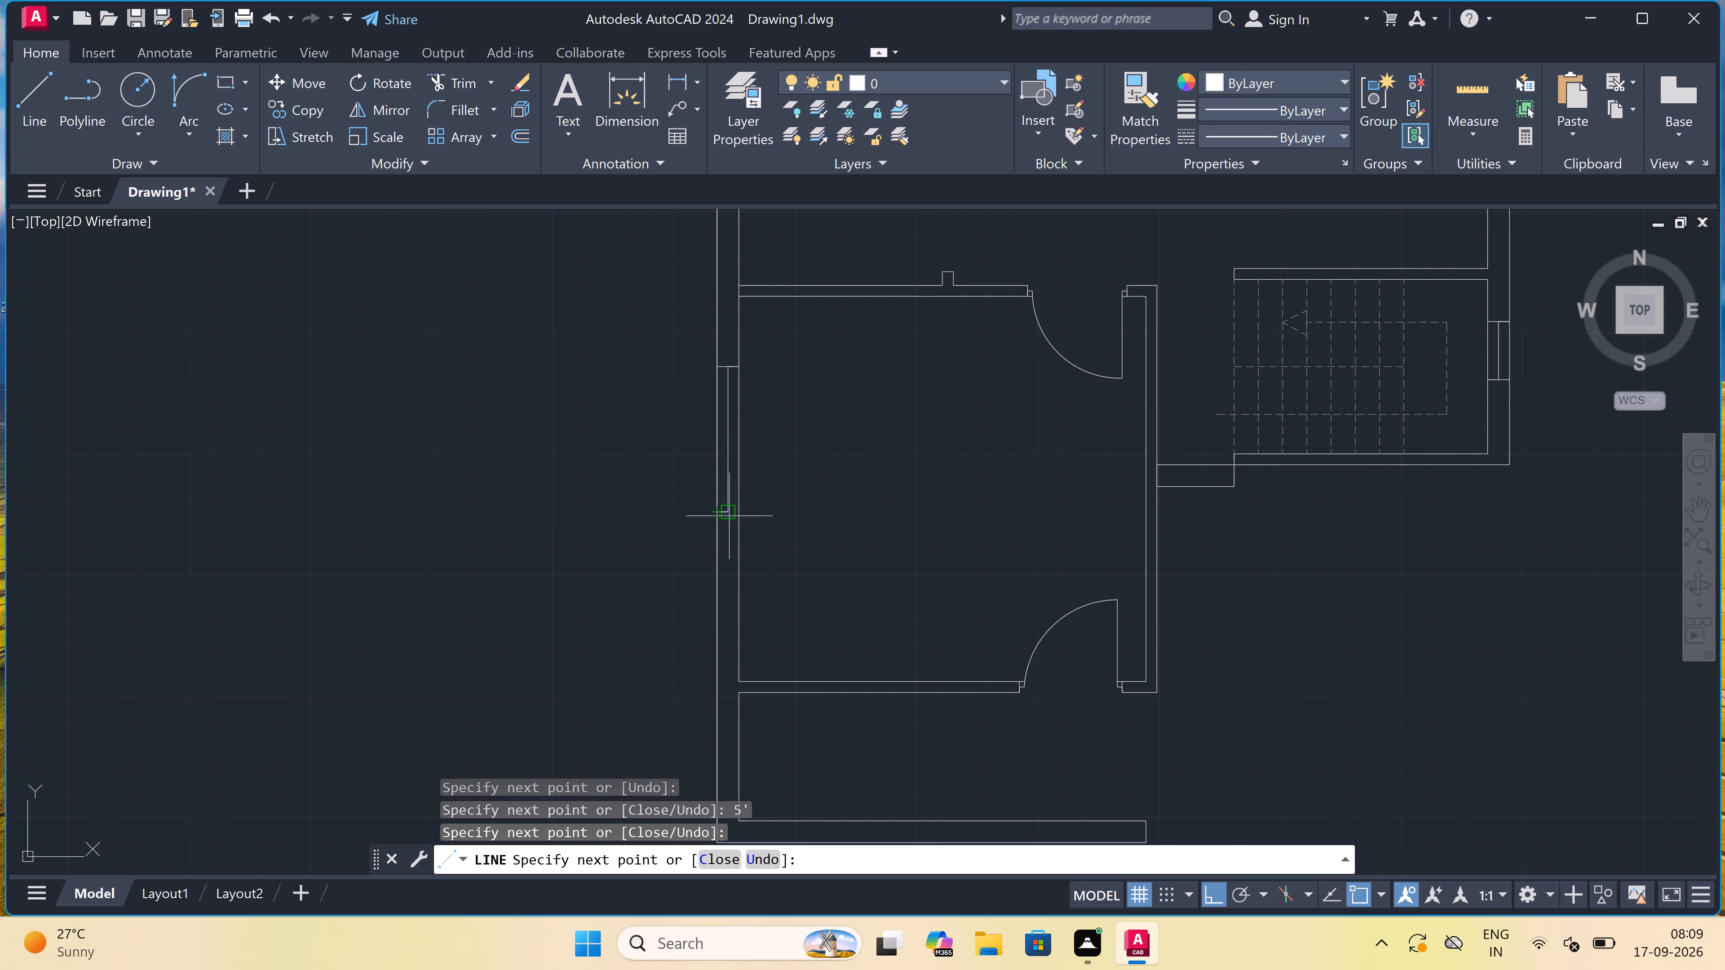
pyautogui.click(741, 510)
pyautogui.press('Escape')
# Draw a 4' window in the same room's bottom wall, left of the door, with centre line and end lines.
pyautogui.scroll(-1, 691, 485)
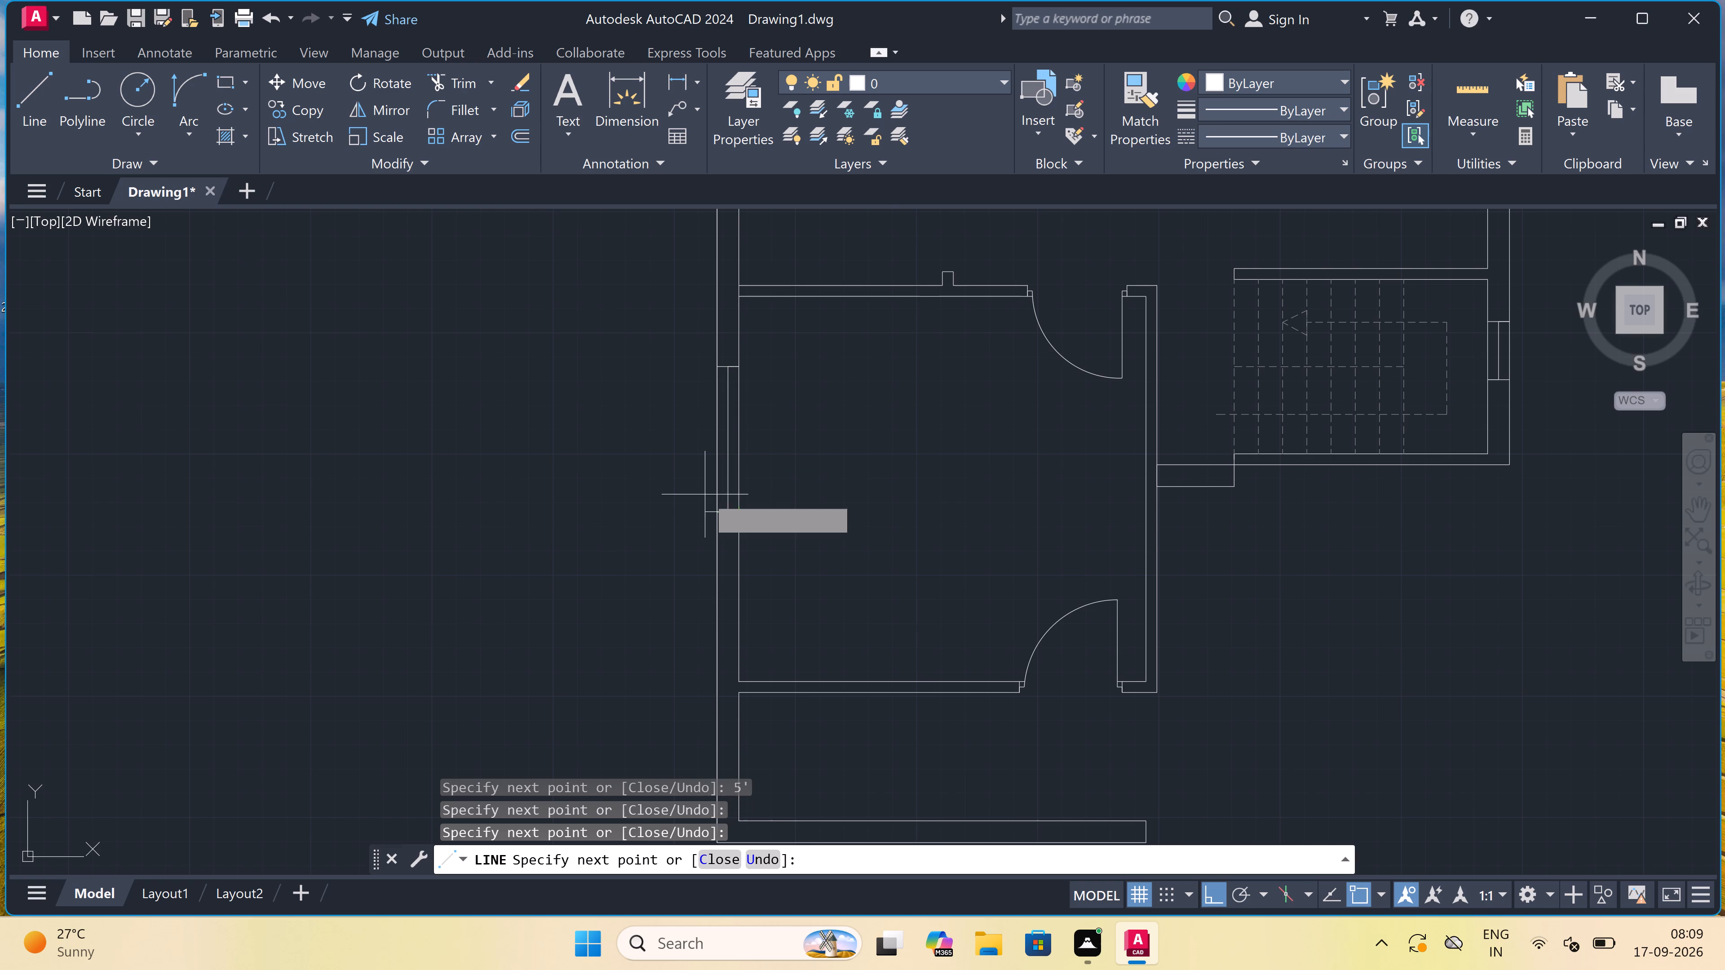
pyautogui.scroll(-2, 691, 485)
pyautogui.scroll(3, 742, 490)
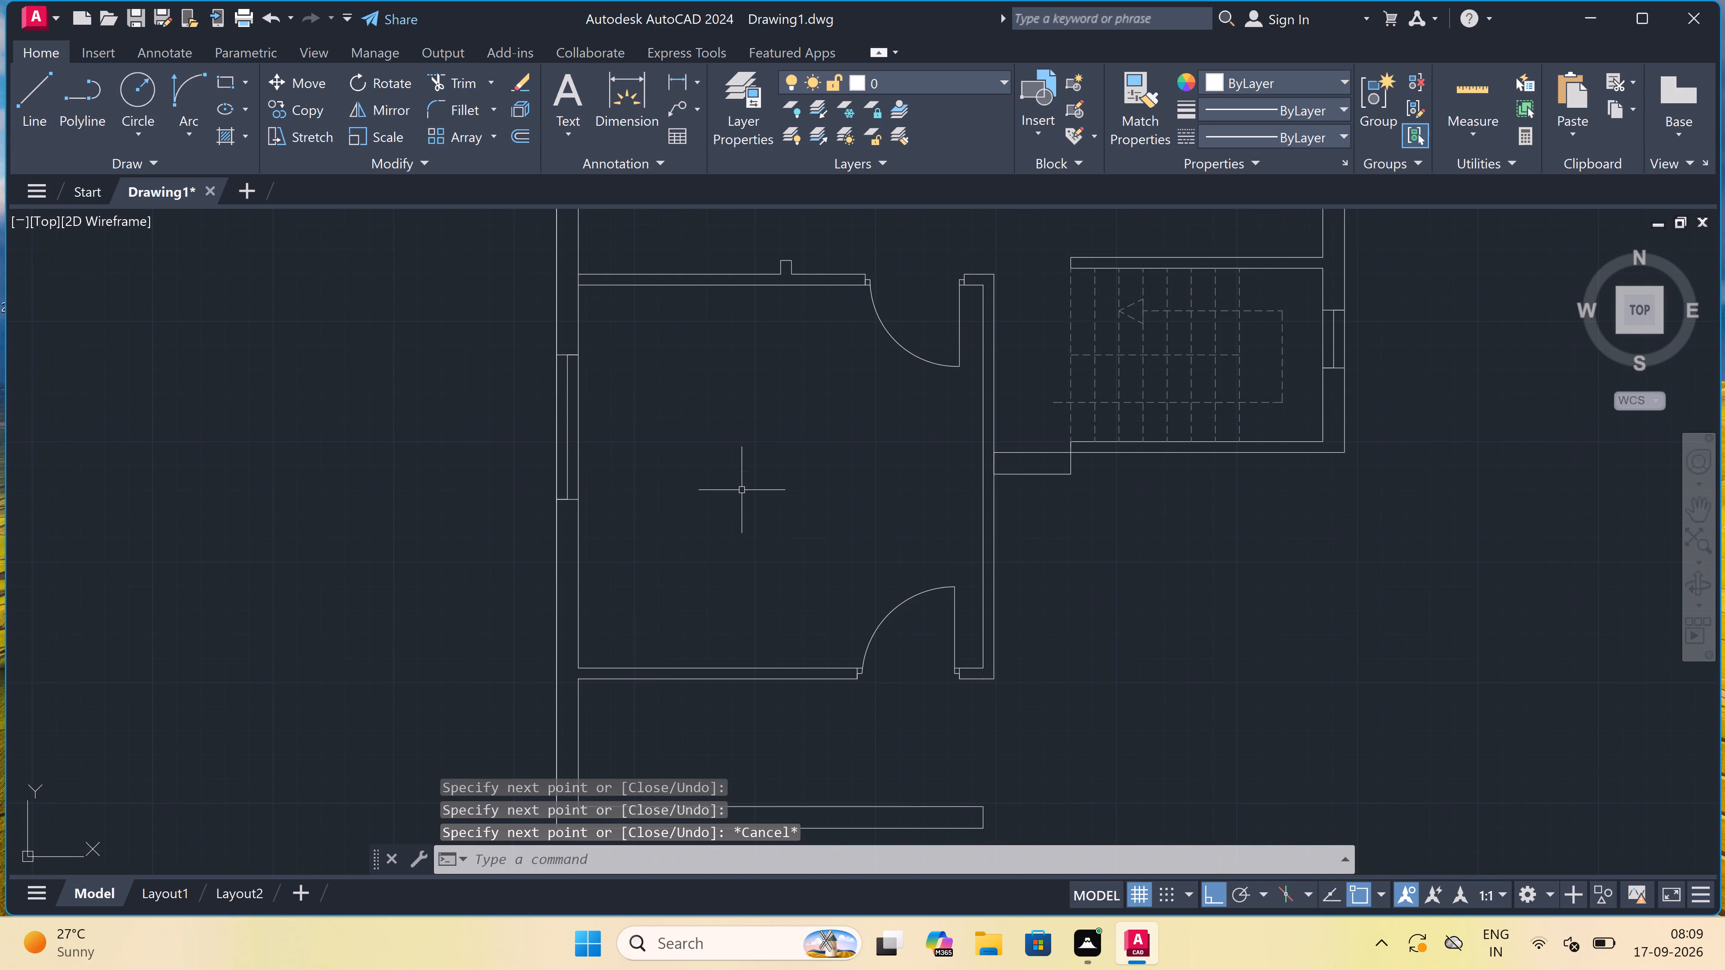
pyautogui.scroll(-2, 740, 479)
pyautogui.scroll(1, 721, 555)
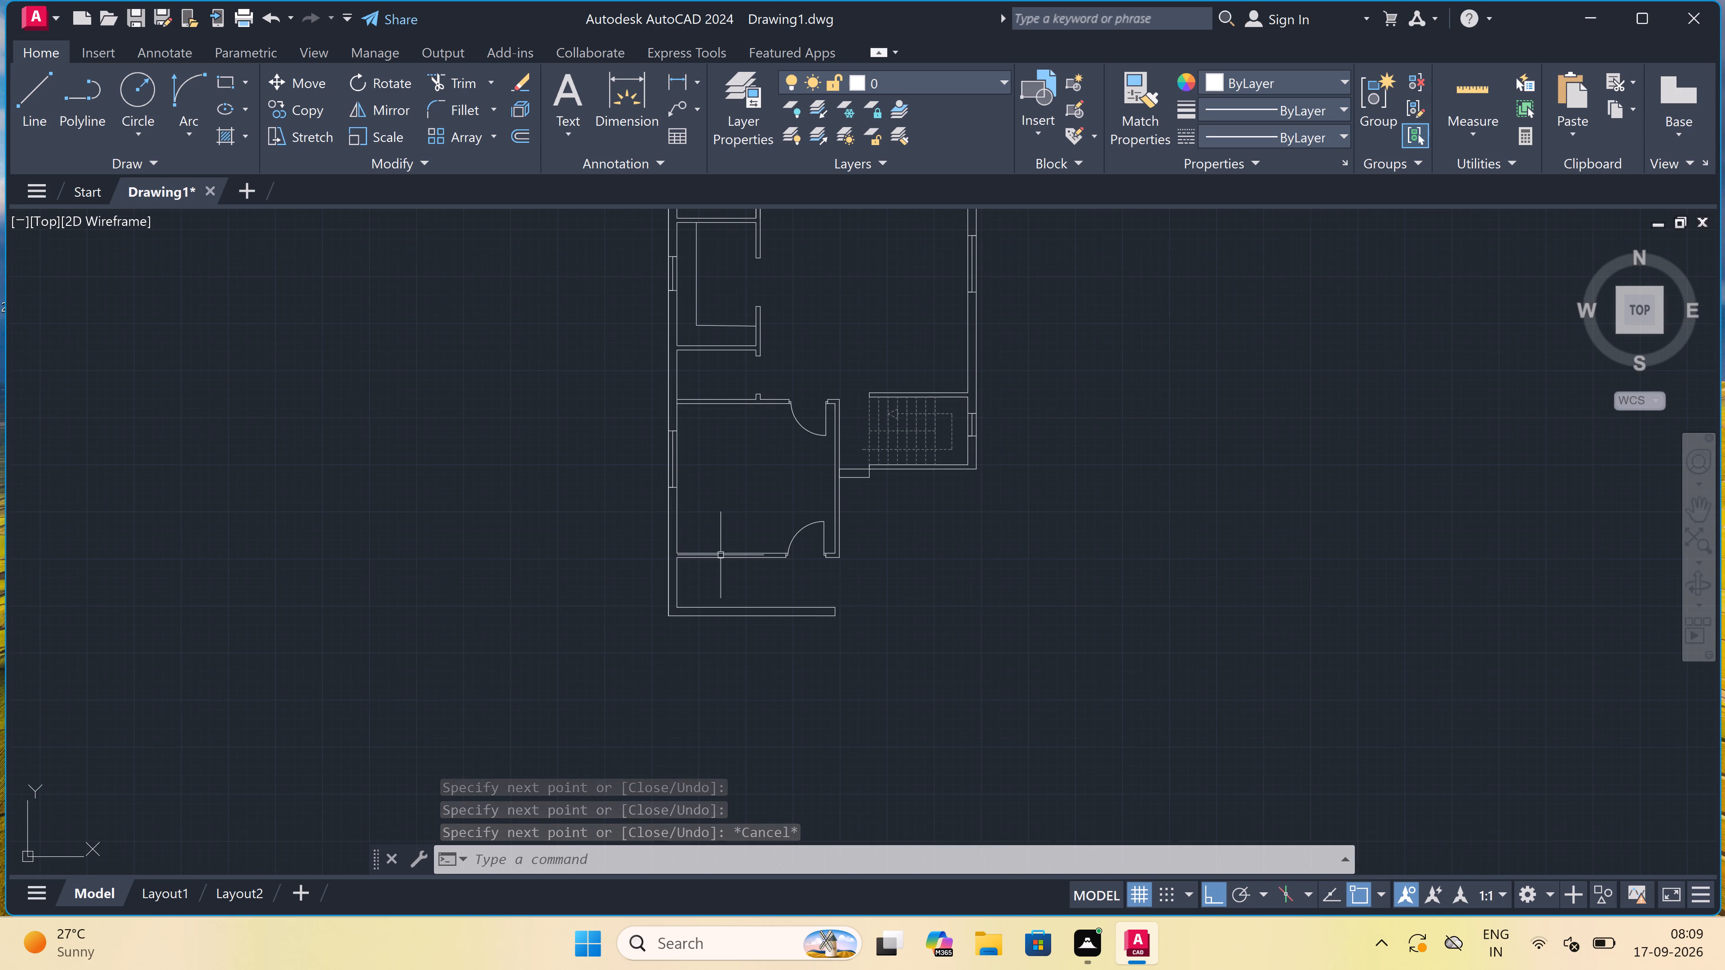
pyautogui.scroll(2, 721, 555)
pyautogui.press('space')
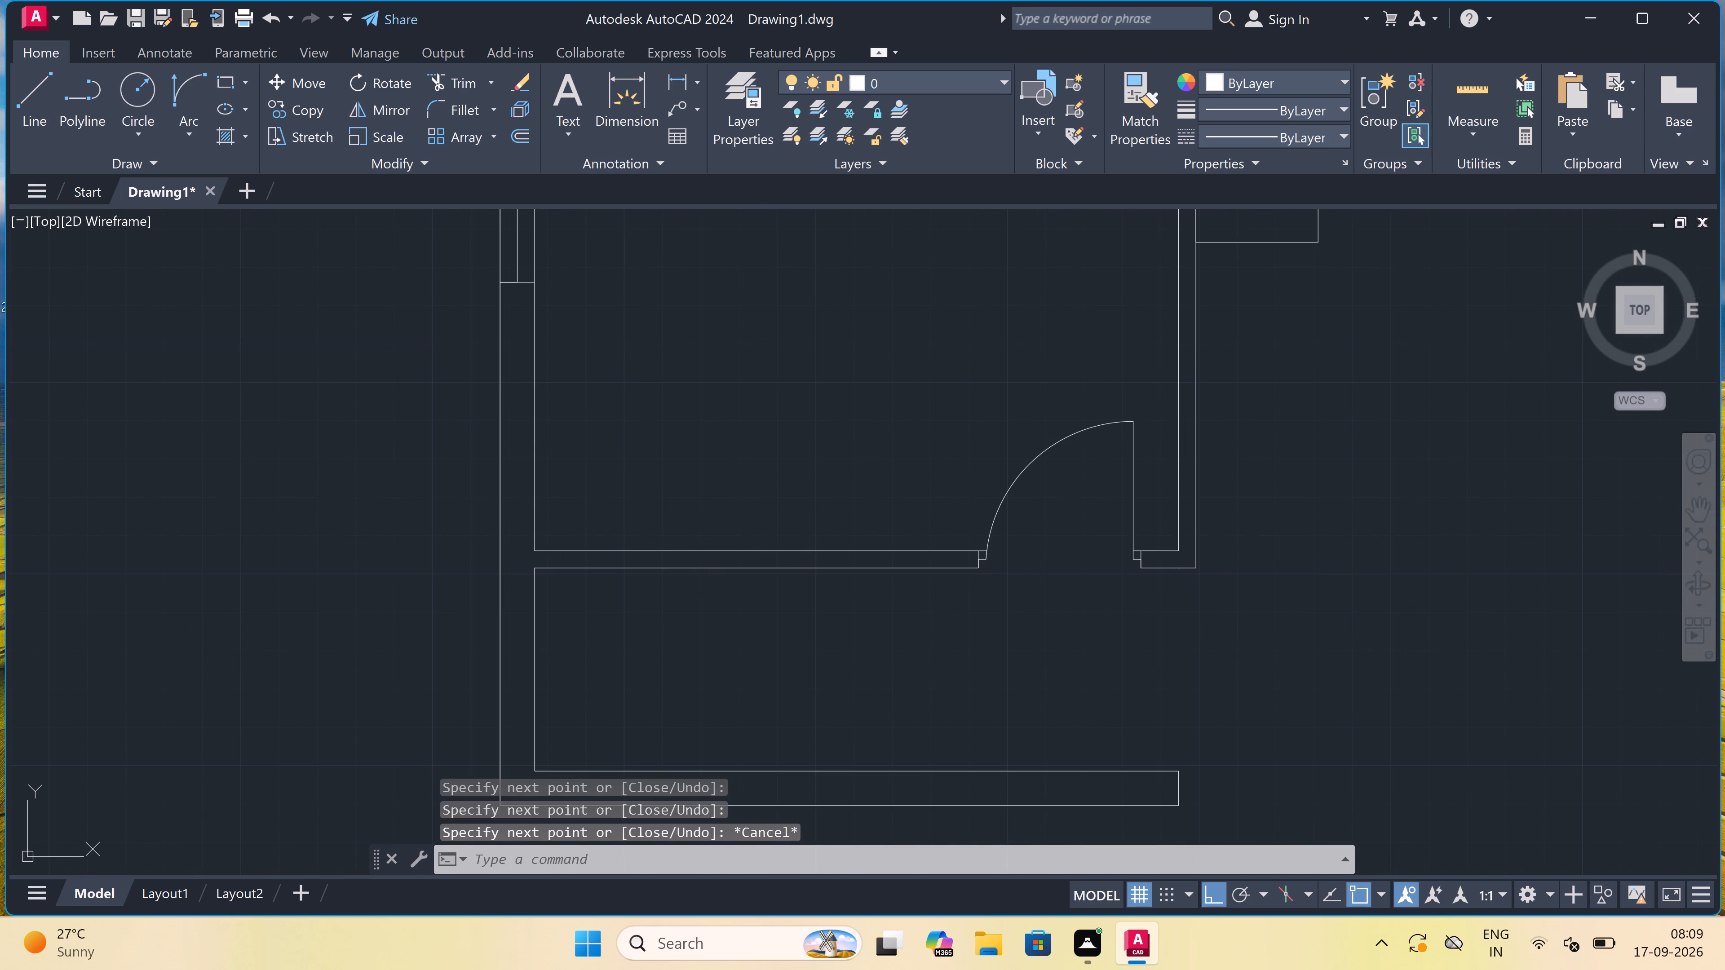
pyautogui.click(658, 544)
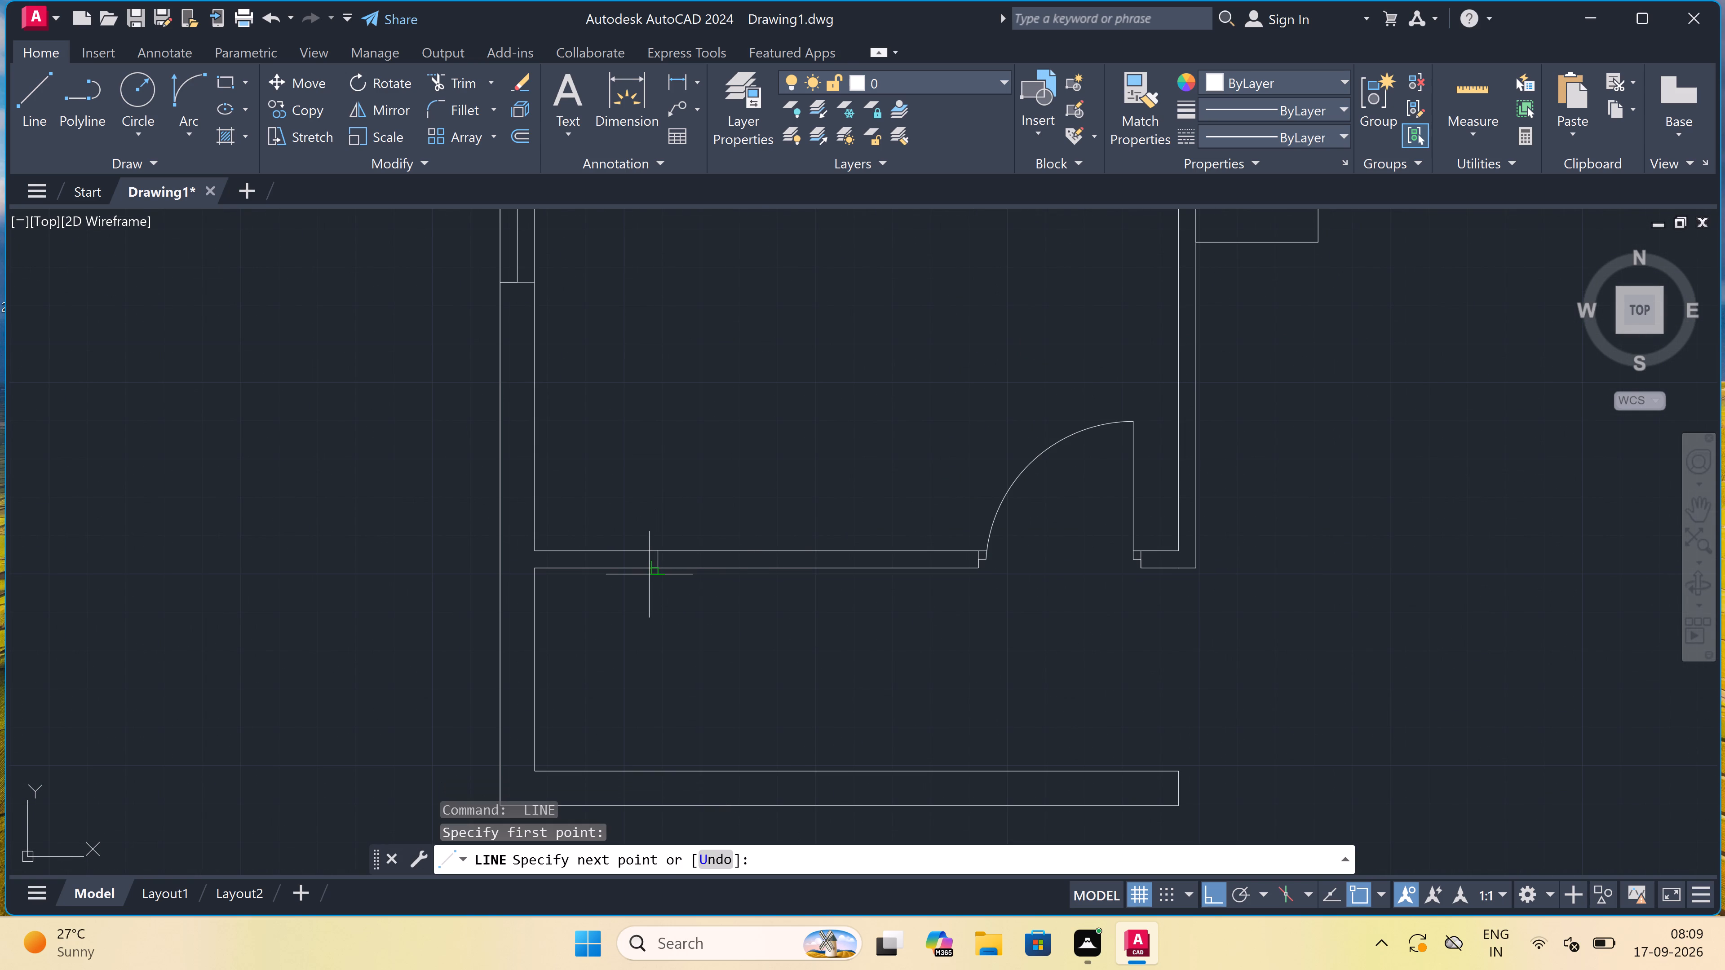
pyautogui.click(655, 566)
pyautogui.click(657, 559)
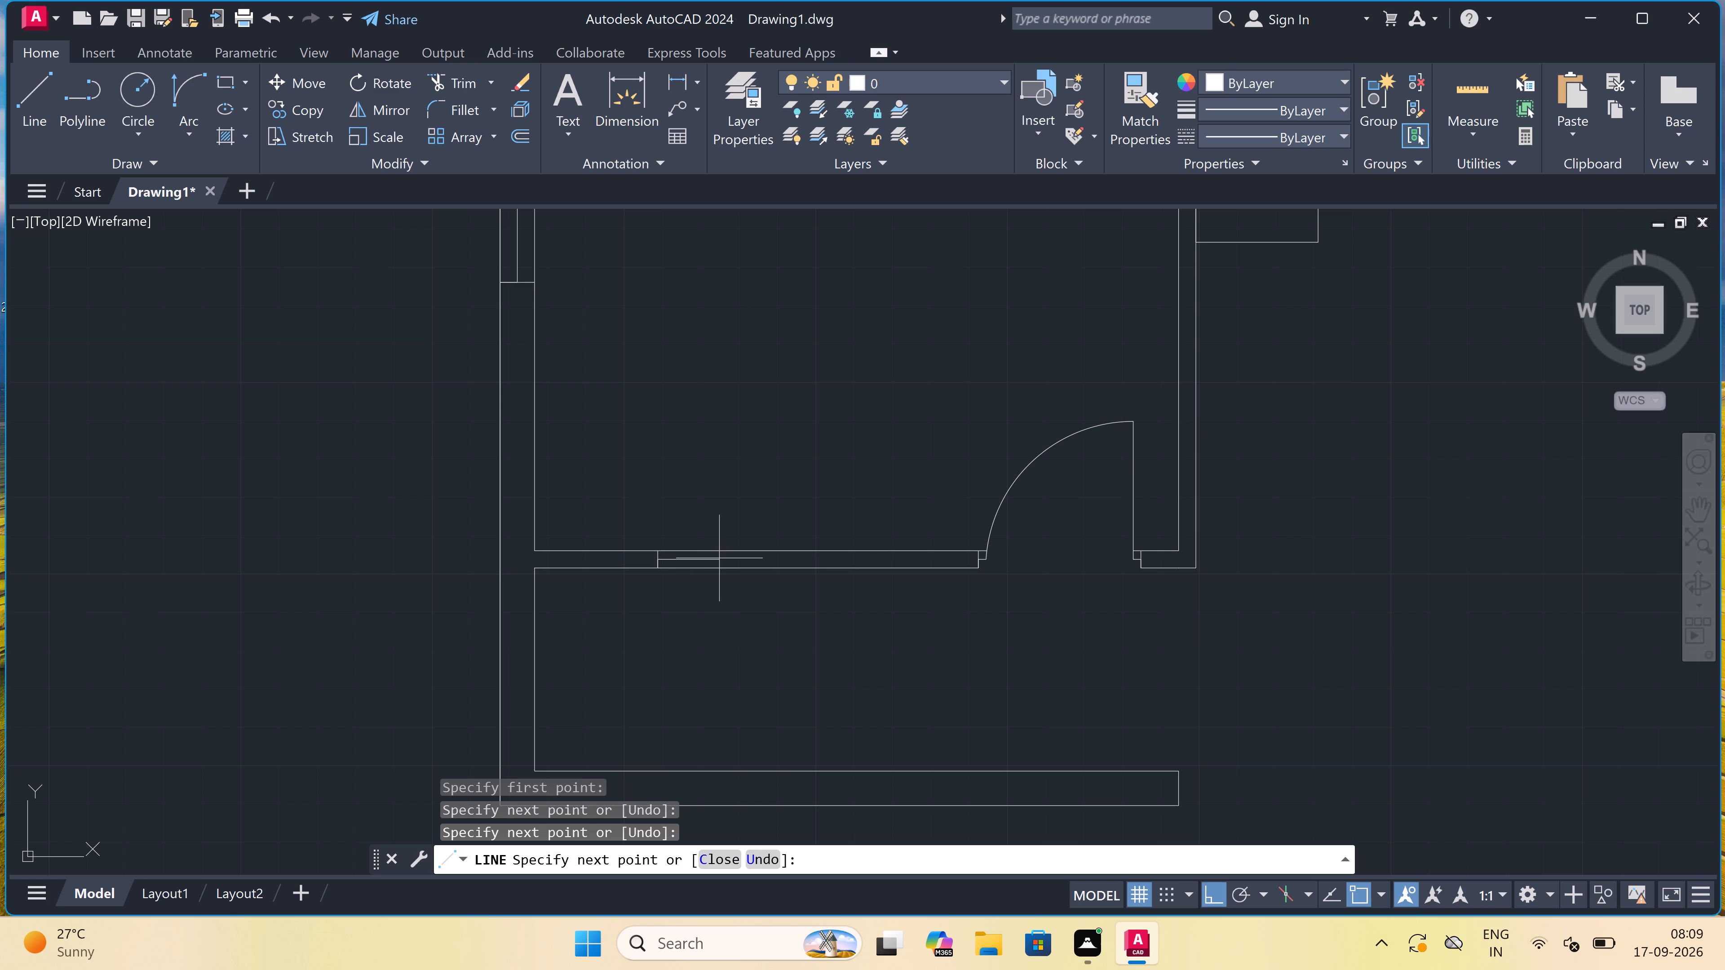
pyautogui.write("4'")
pyautogui.press('space')
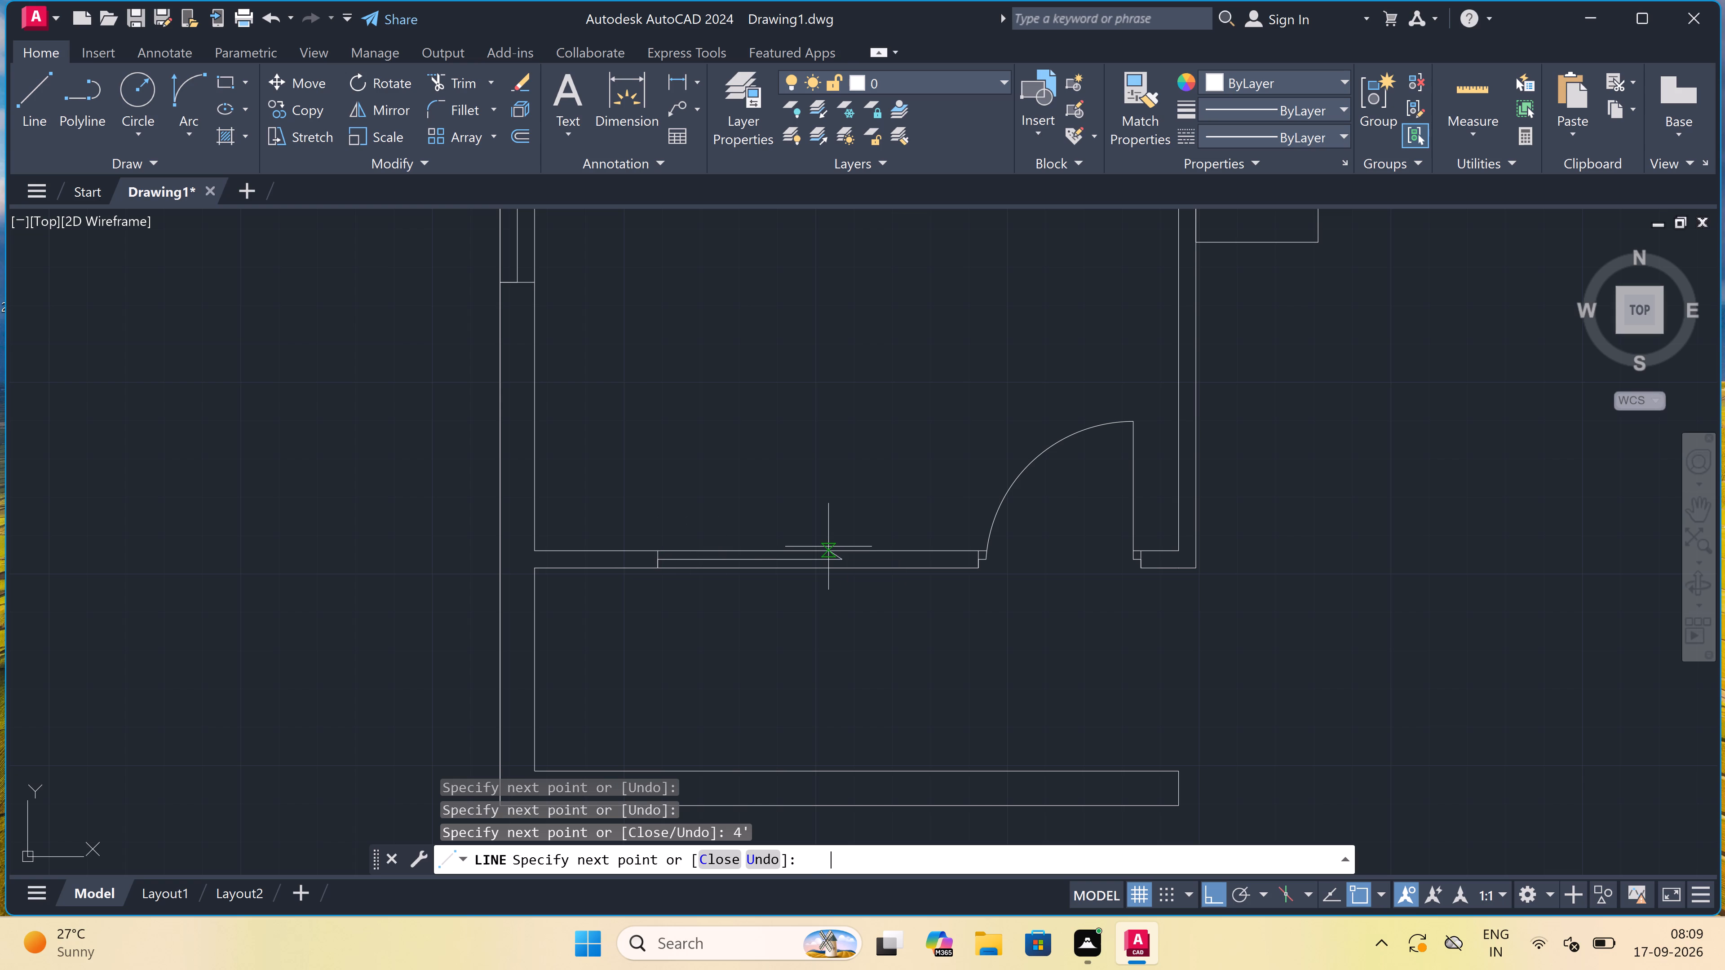
pyautogui.click(838, 546)
pyautogui.scroll(4, 837, 573)
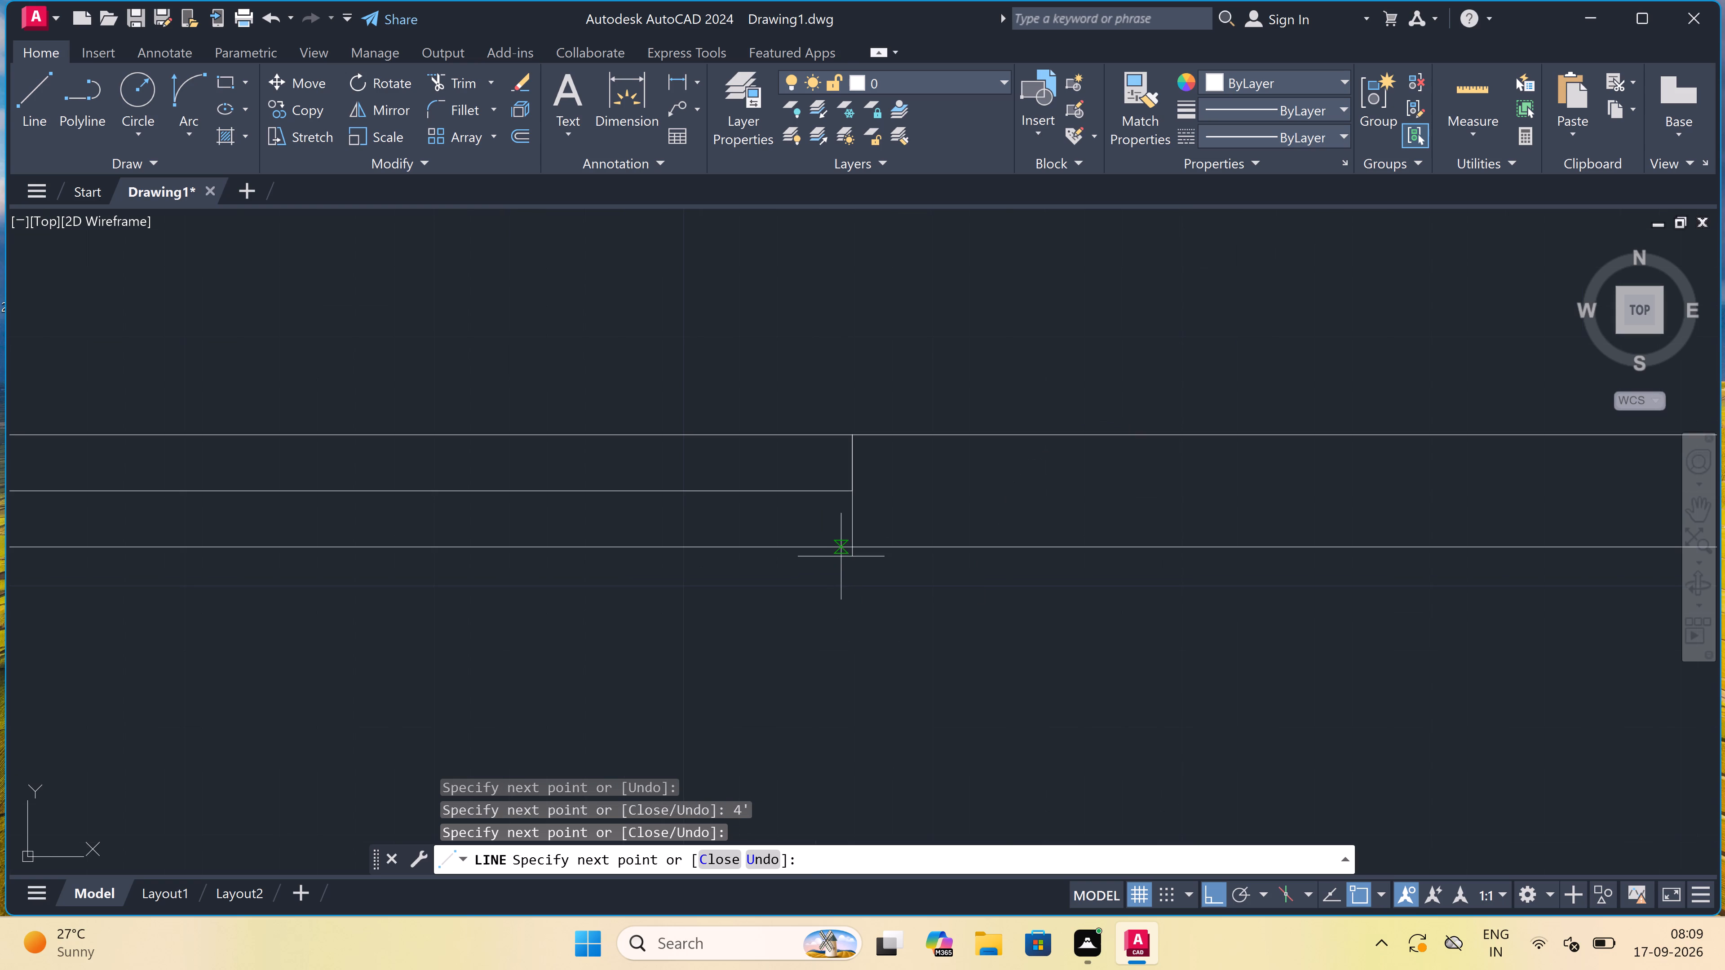
pyautogui.click(849, 550)
pyautogui.press('Escape')
# Add a two-line multiline text label reading LAWN and 14'X4'5" in the open strip below the bottom room.
pyautogui.scroll(-4, 773, 496)
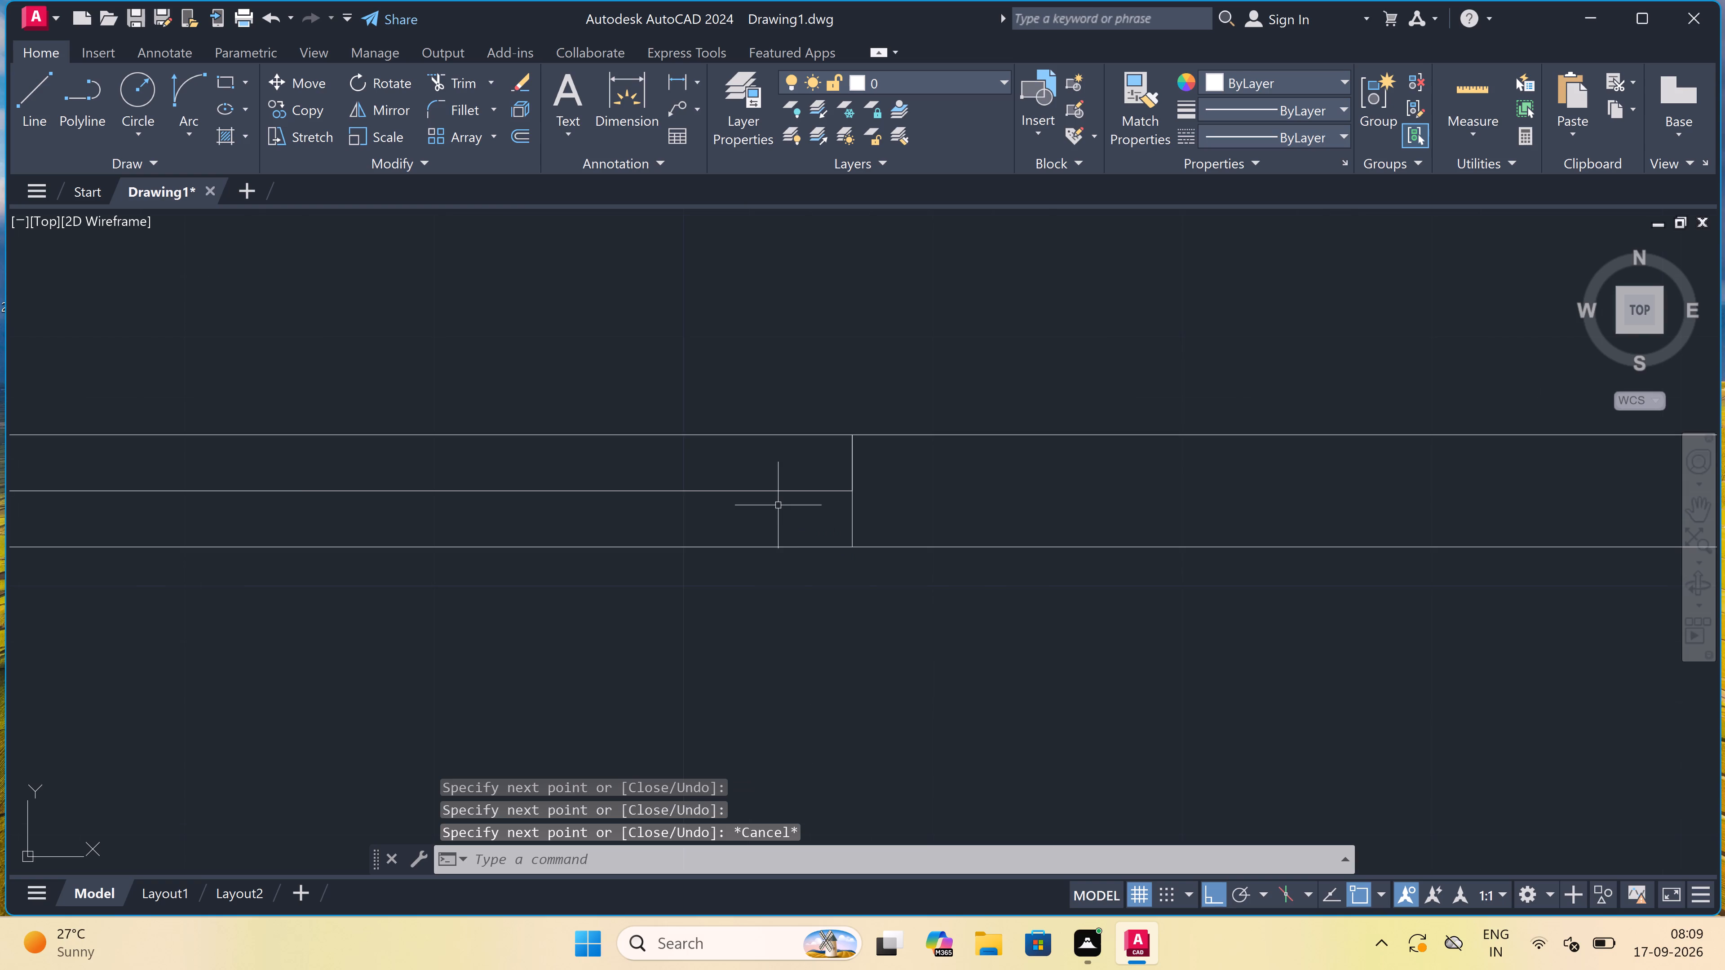
pyautogui.scroll(-2, 771, 522)
pyautogui.scroll(2, 863, 578)
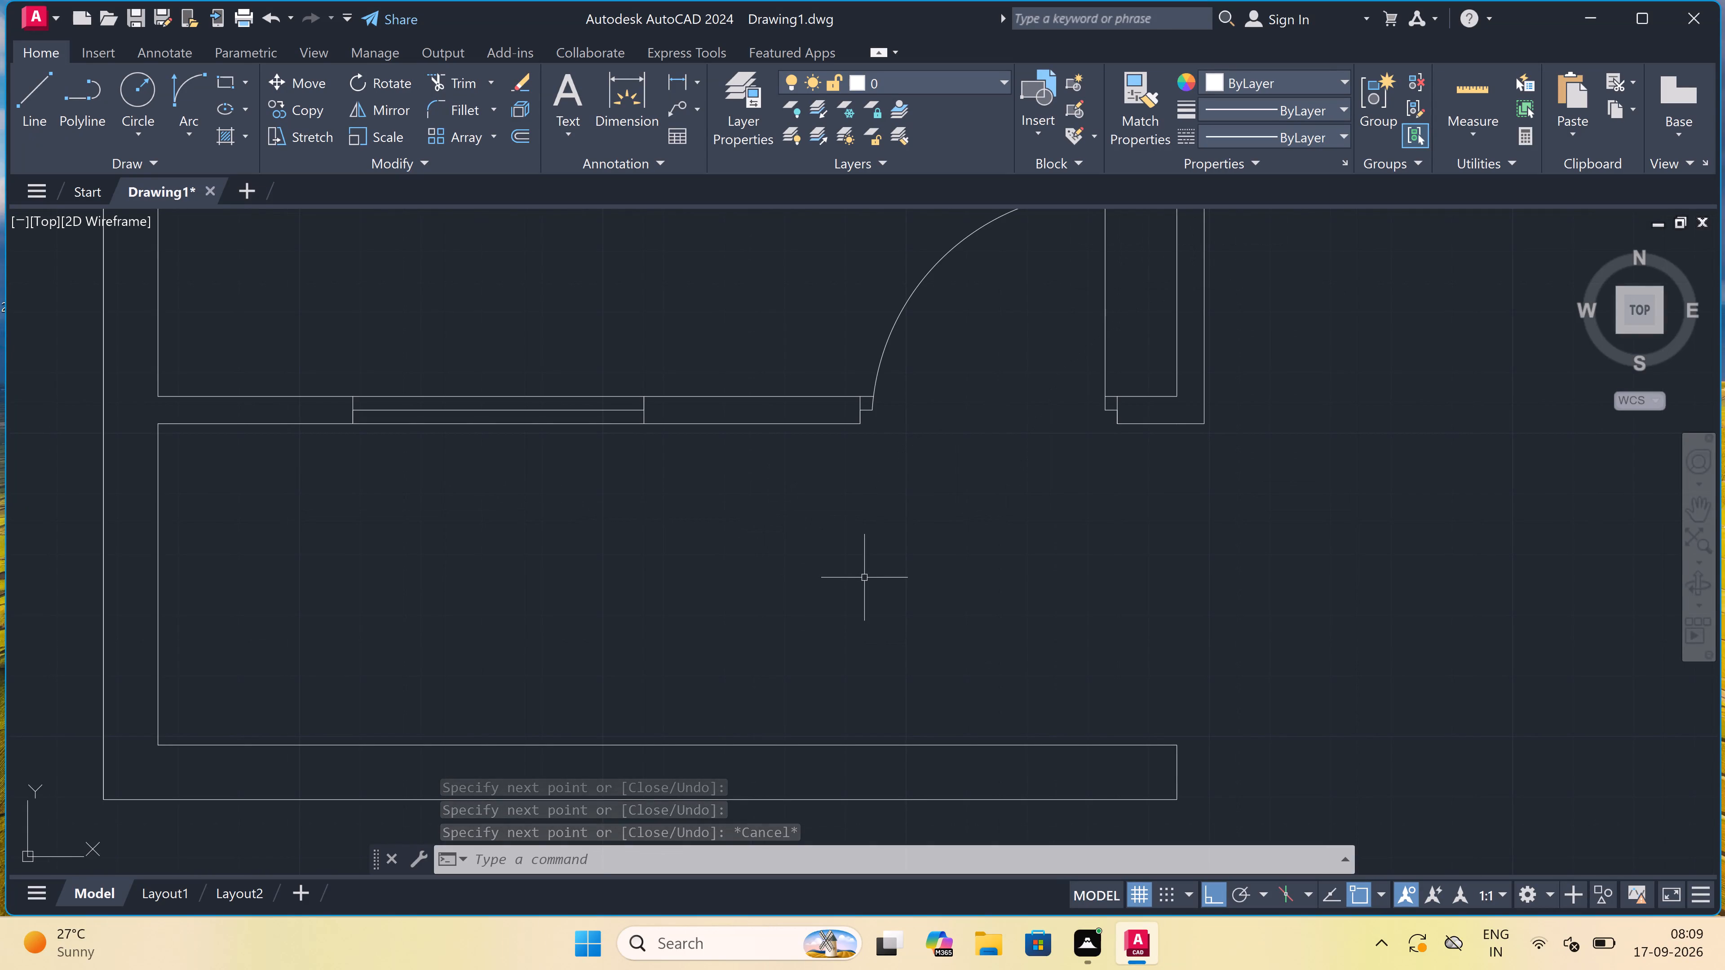
pyautogui.write('mt')
pyautogui.press('space')
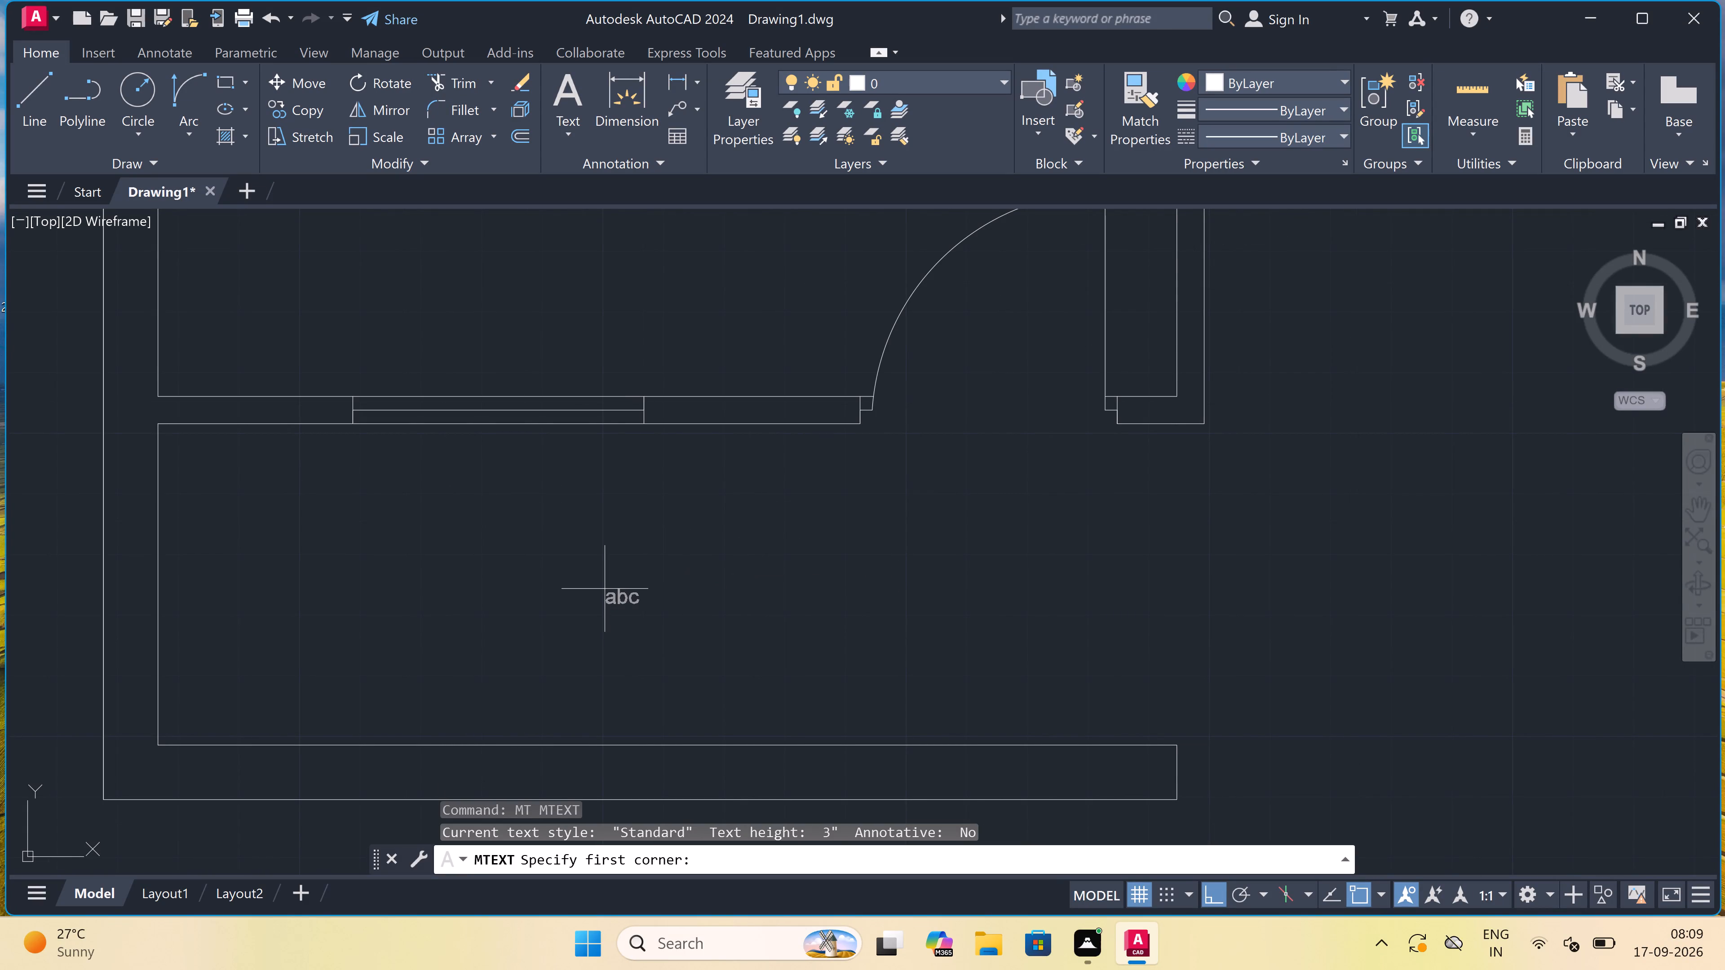
pyautogui.click(563, 579)
pyautogui.doubleClick(1243, 626)
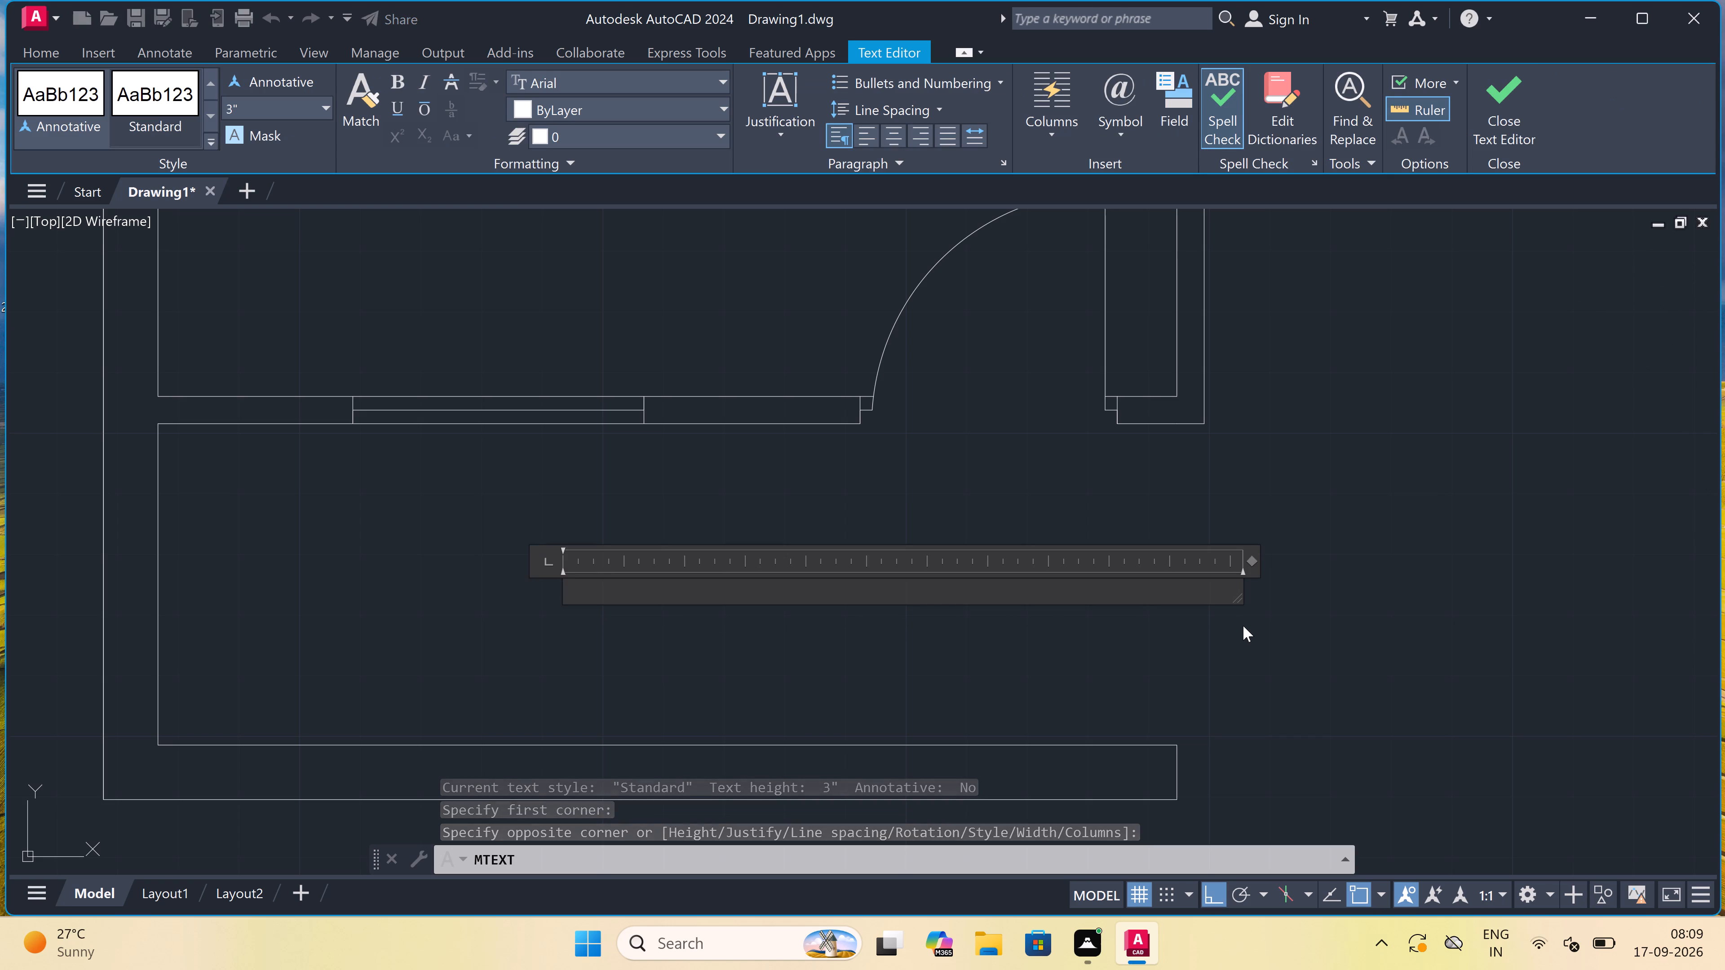
pyautogui.press('l')
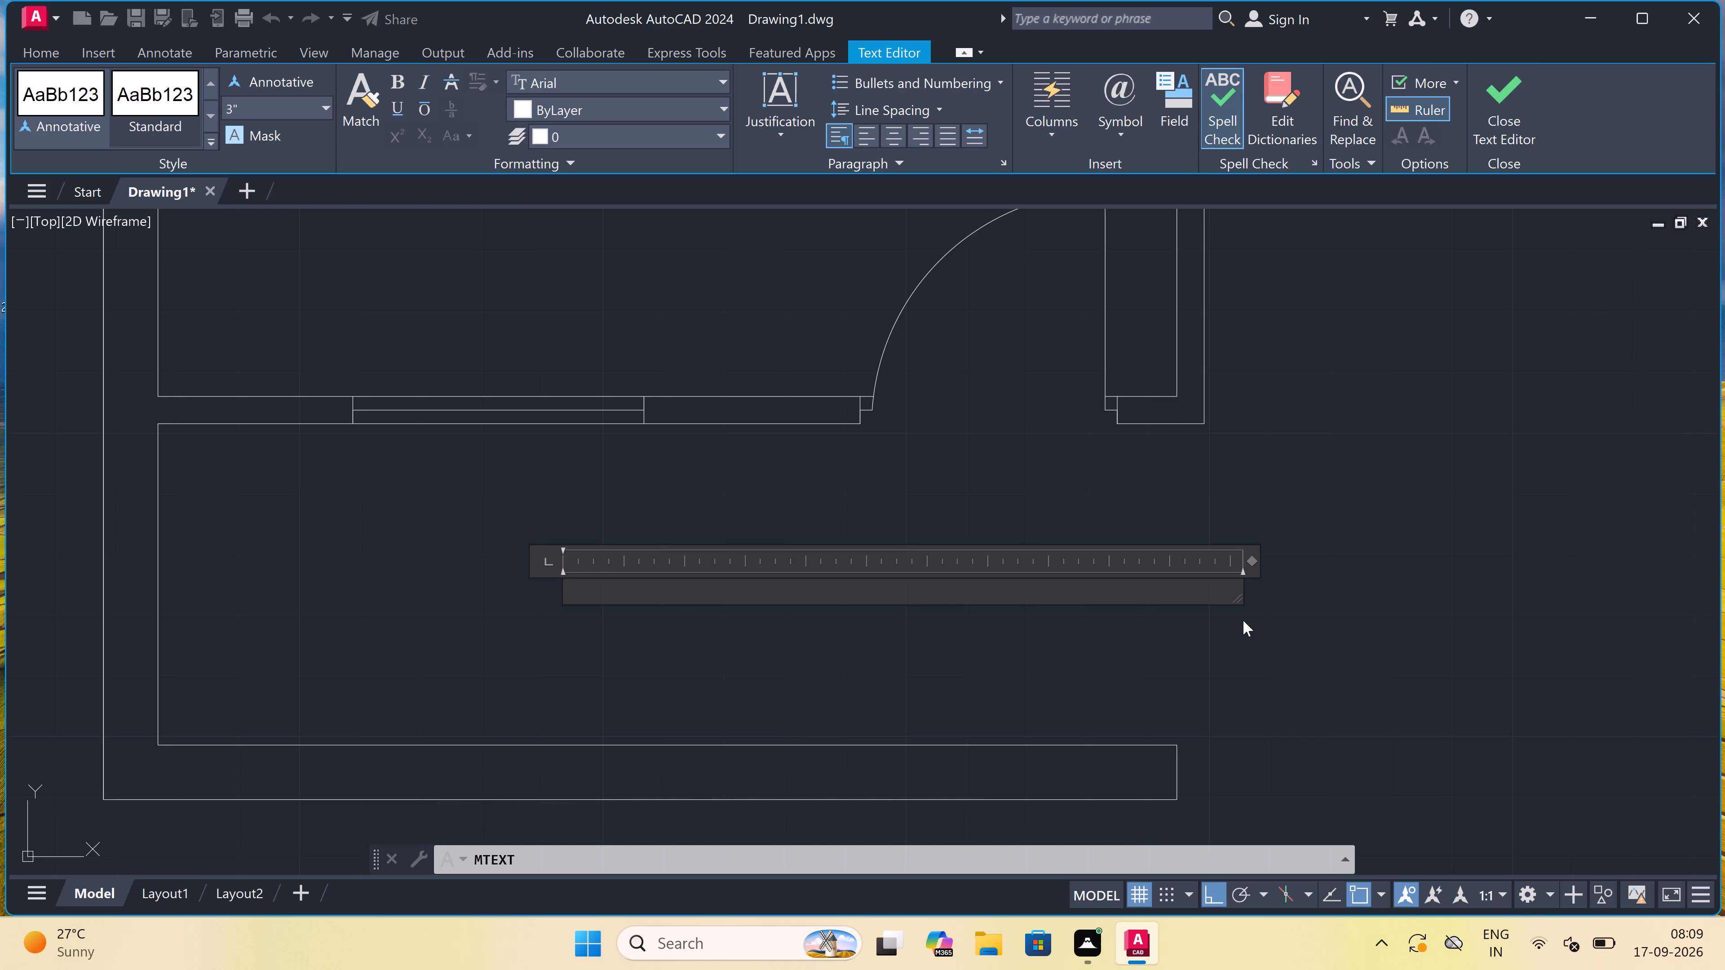
pyautogui.press('BackSpace')
pyautogui.write('LAWN')
pyautogui.press('Return')
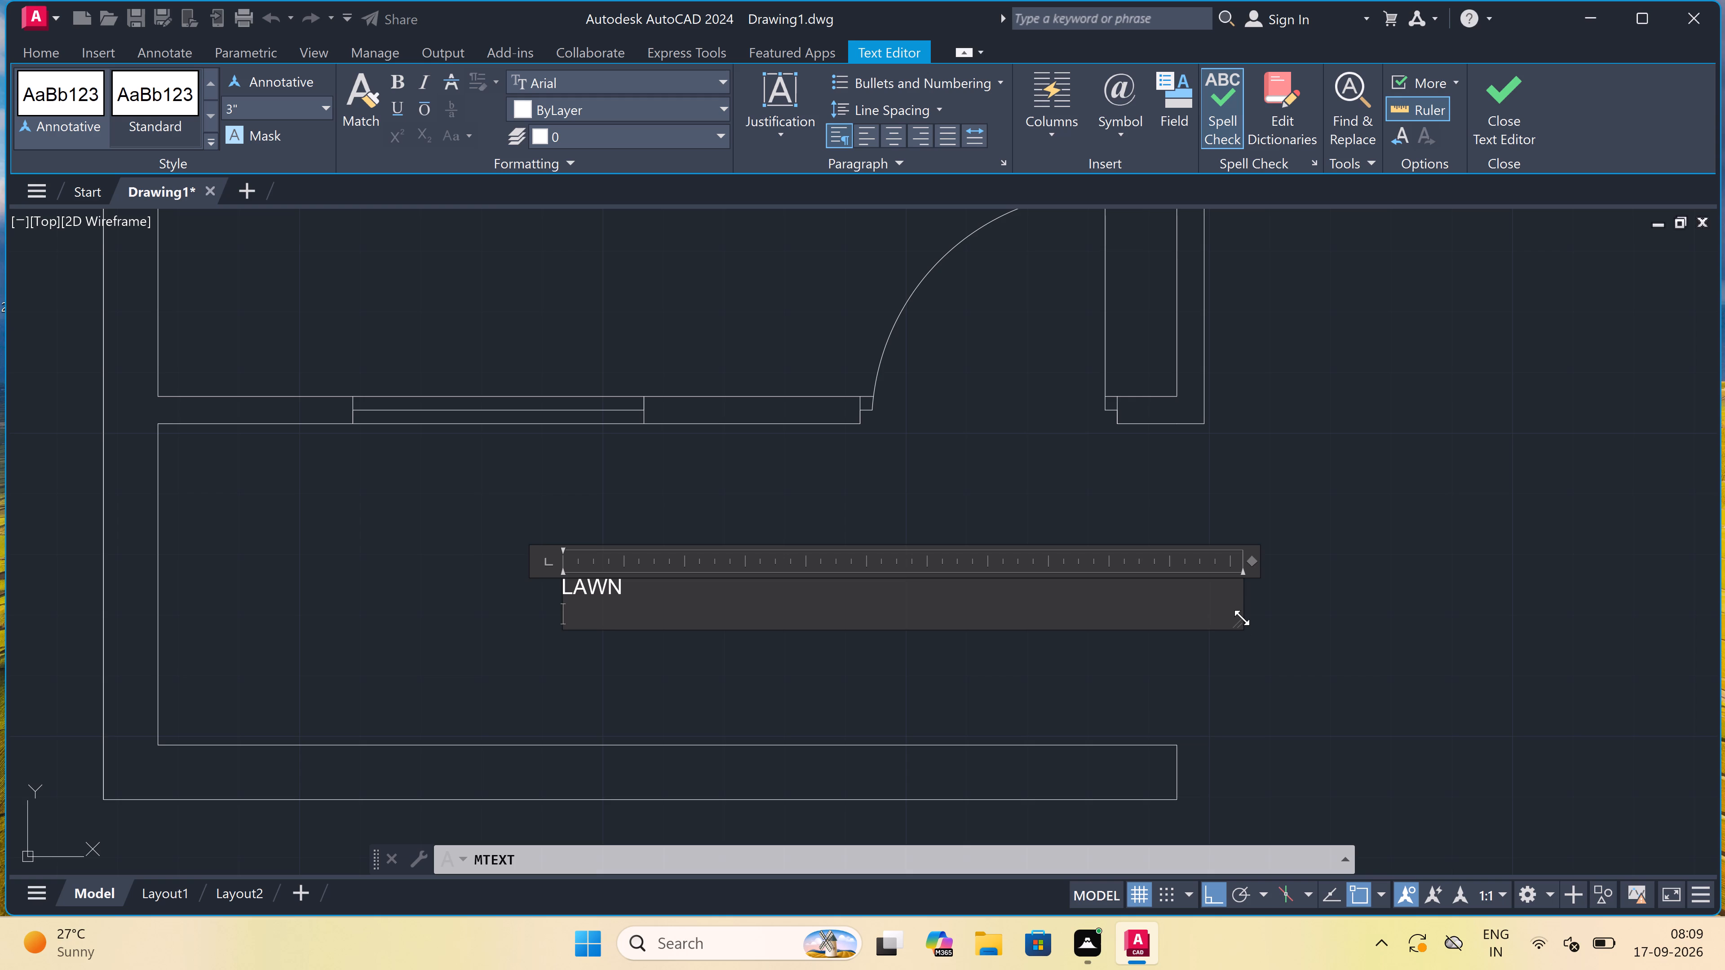
pyautogui.press('1')
pyautogui.write("4'")
pyautogui.press('x')
pyautogui.press('4')
pyautogui.press("'")
pyautogui.press('5')
pyautogui.hotkey('shift', '"')
pyautogui.moveTo(425, 673); pyautogui.dragTo(429, 675)
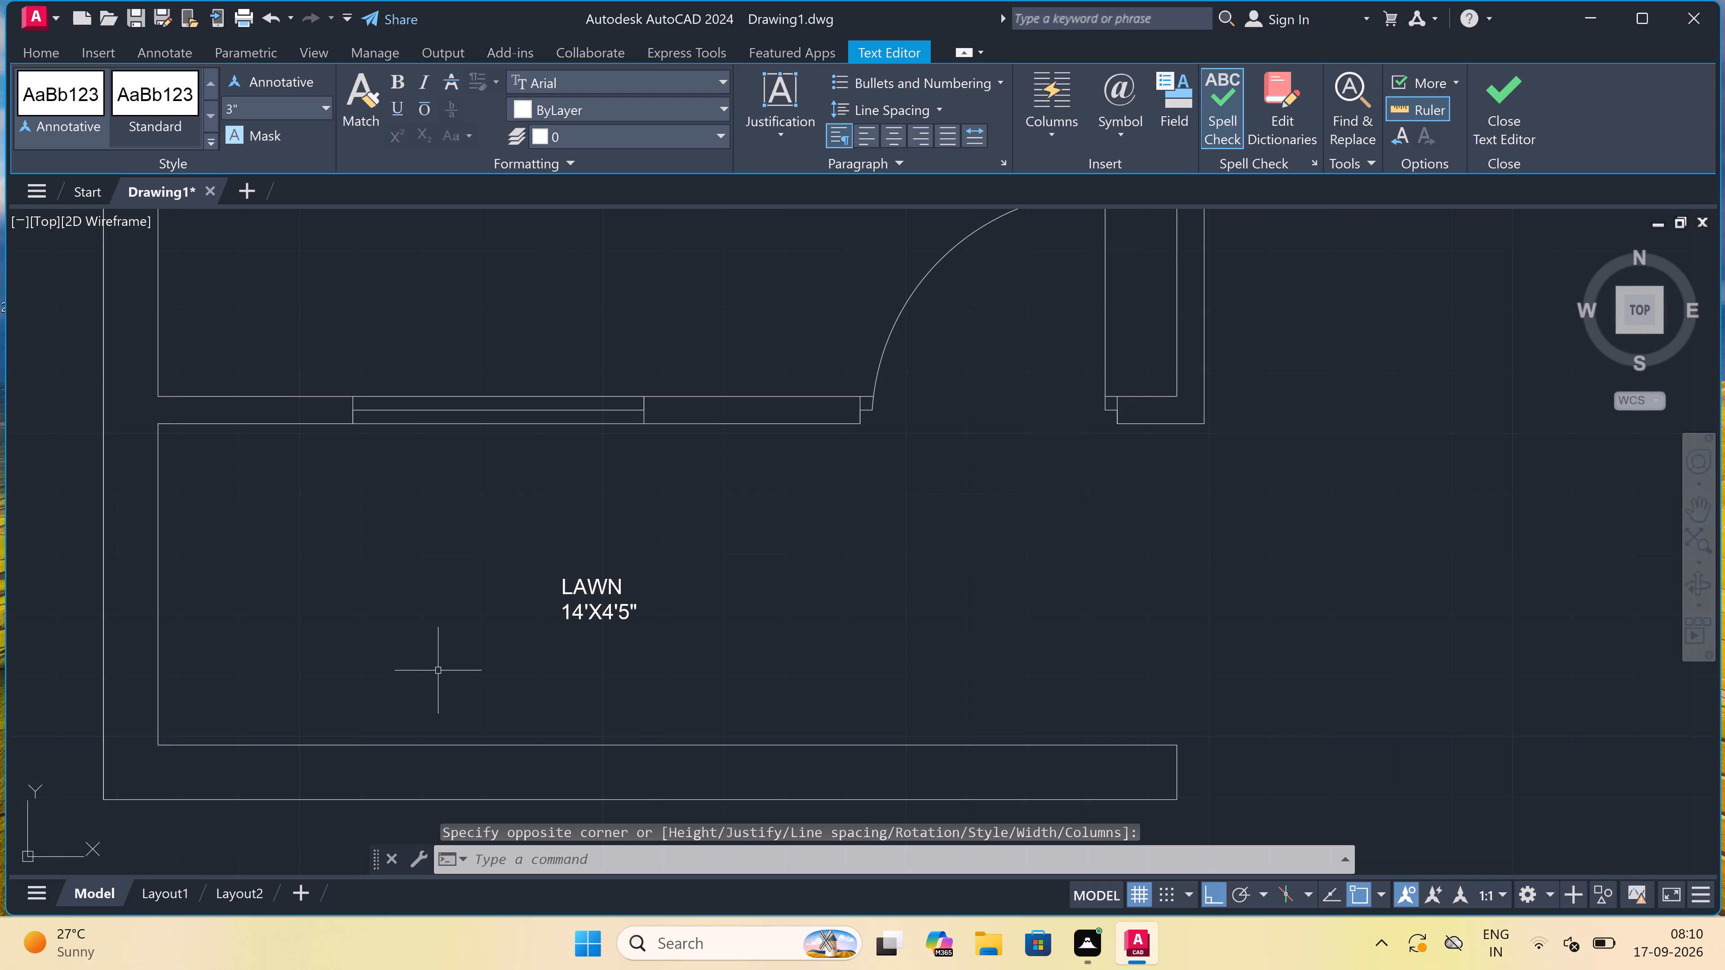
# Add a two-line multiline text label reading DRAWING ROOM and 14'X13'3" inside the room beside the stairs.
pyautogui.scroll(-6, 451, 649)
pyautogui.scroll(4, 466, 573)
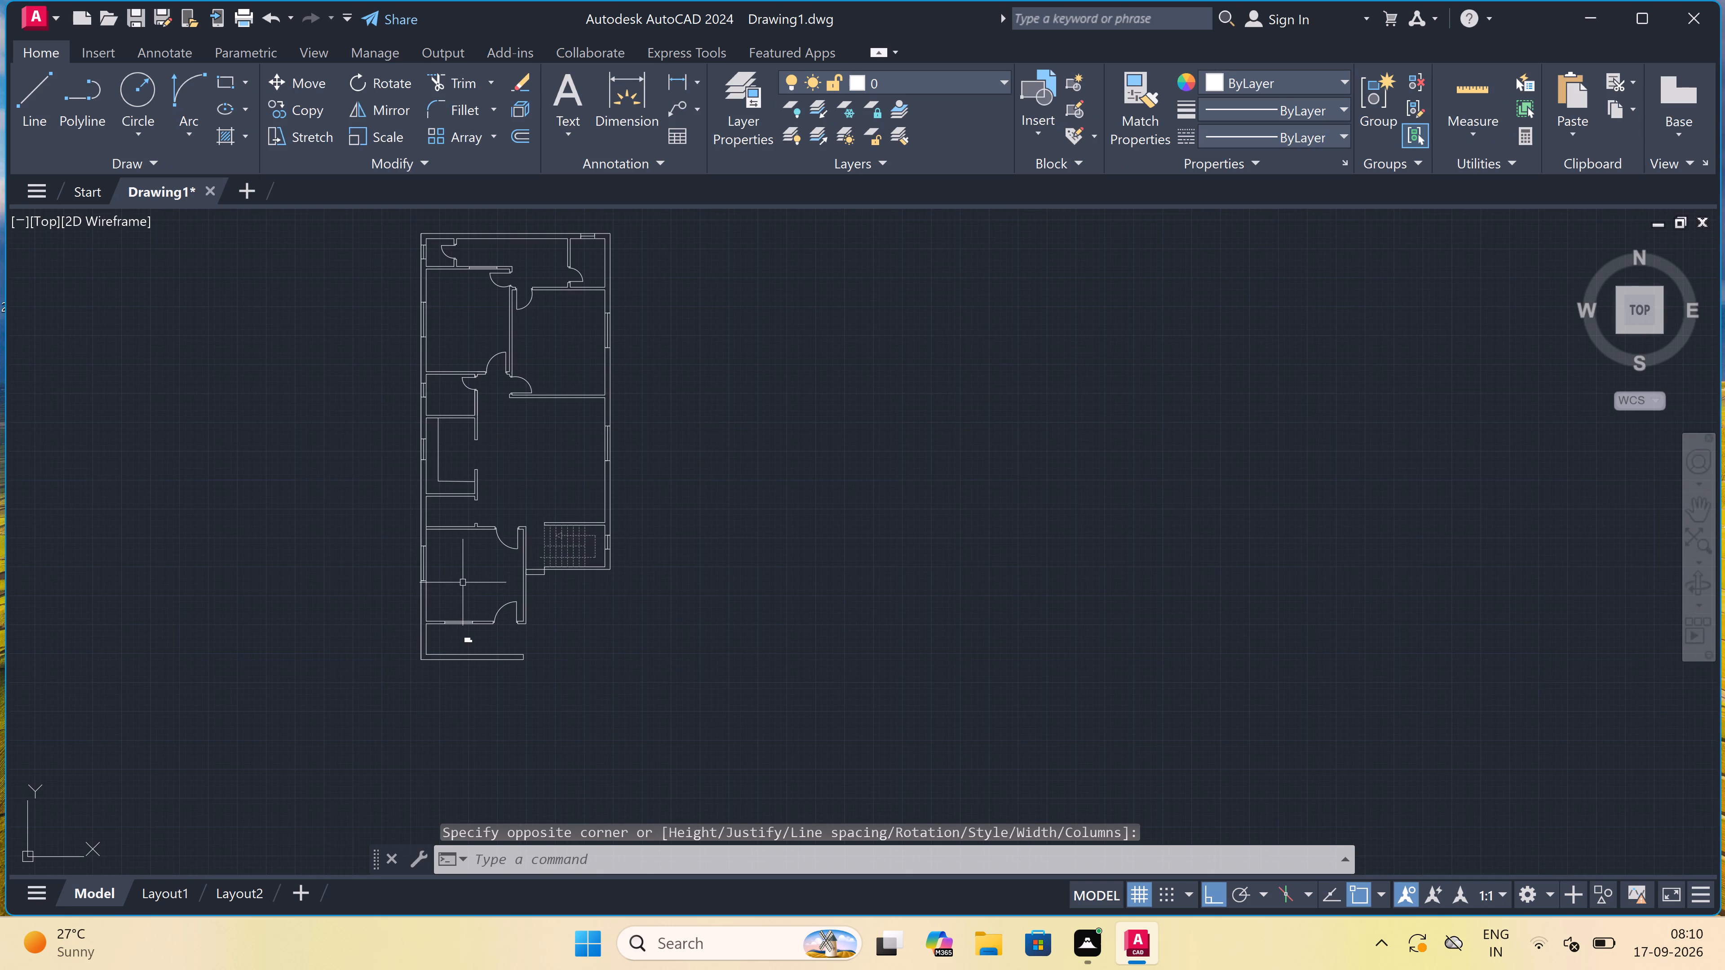
pyautogui.scroll(-1, 487, 562)
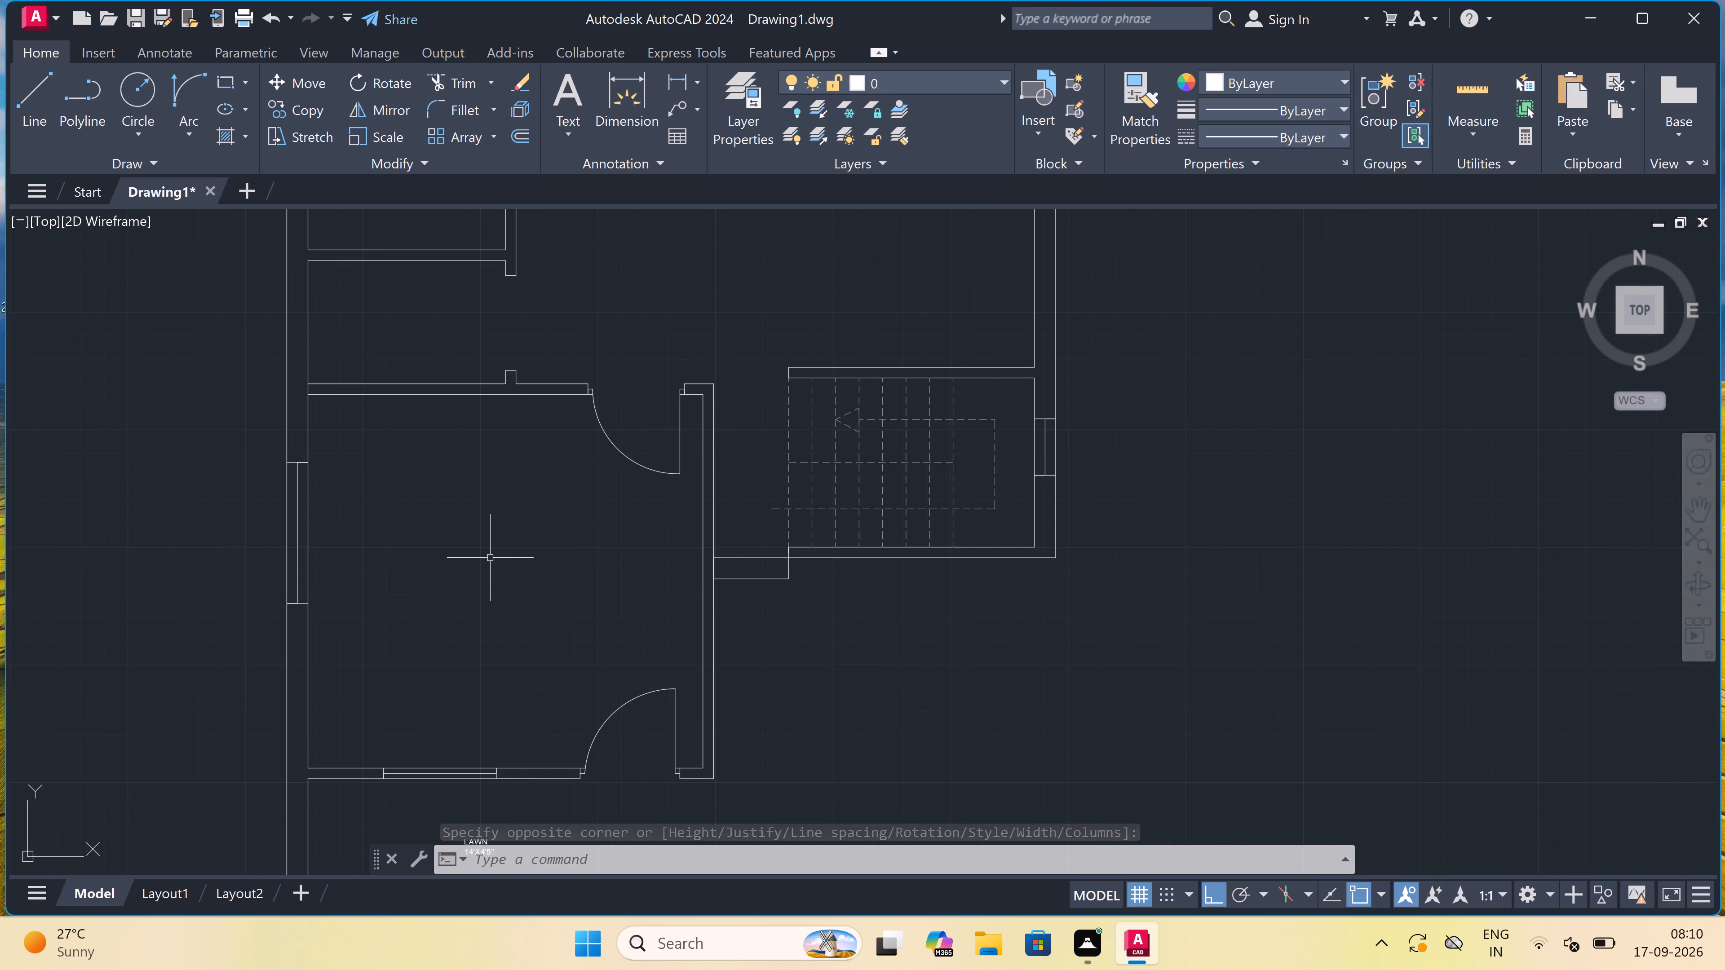
pyautogui.press('space')
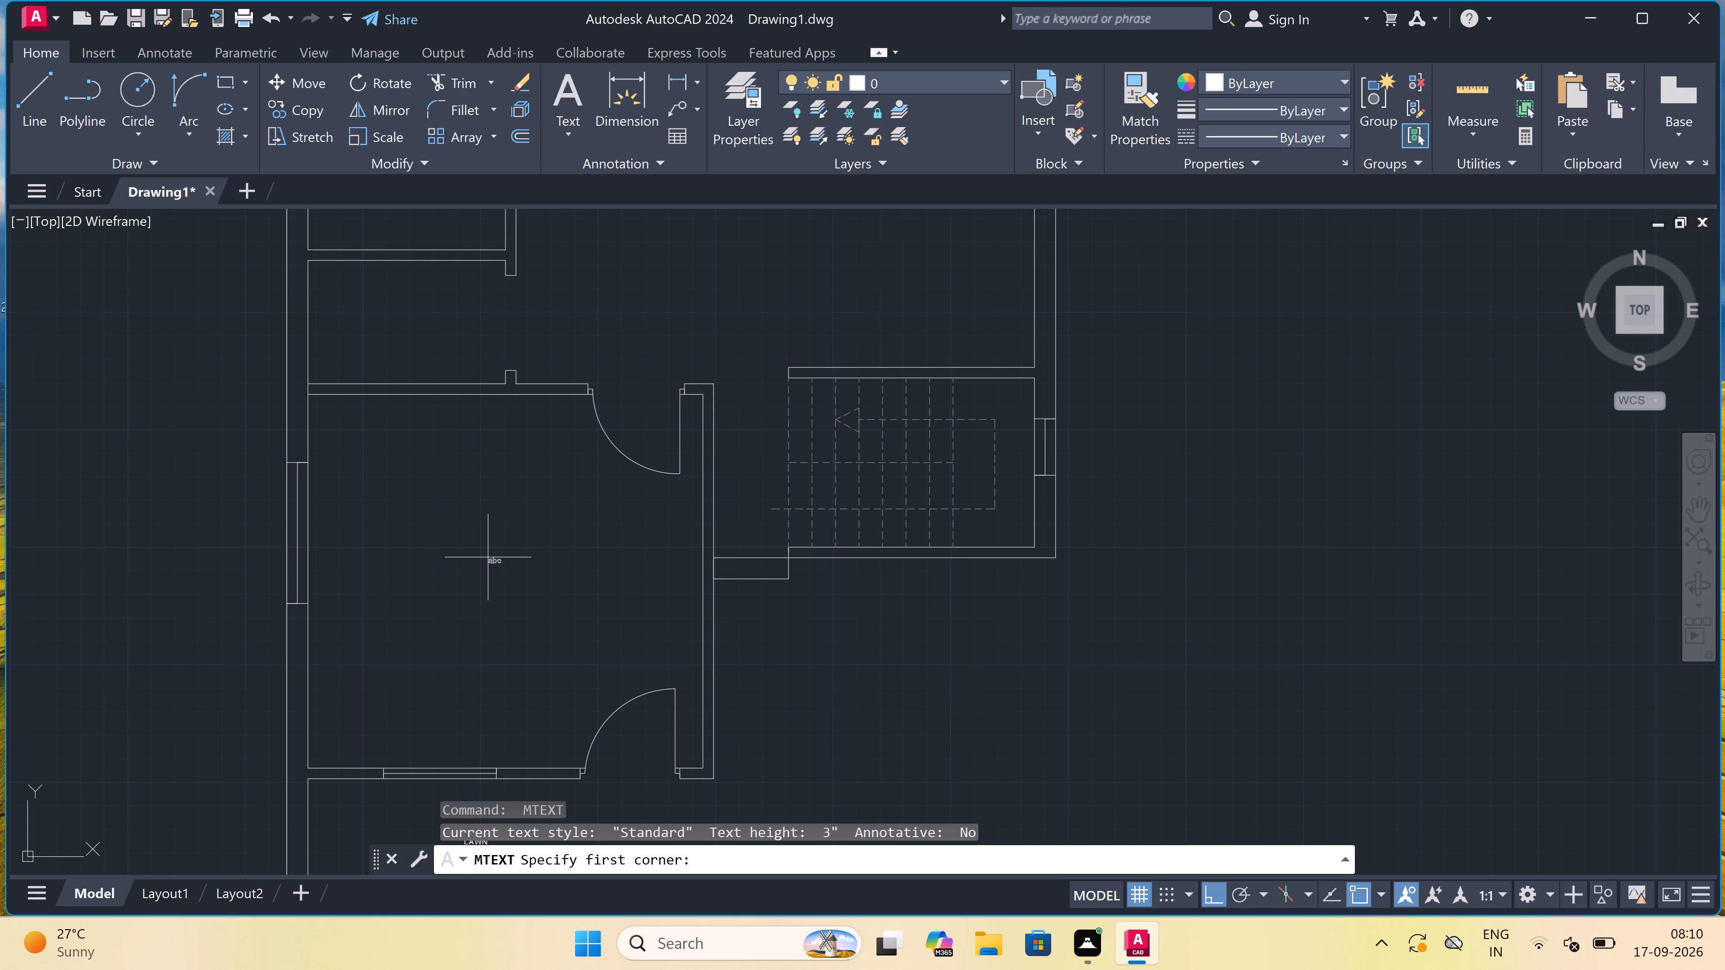
pyautogui.click(513, 543)
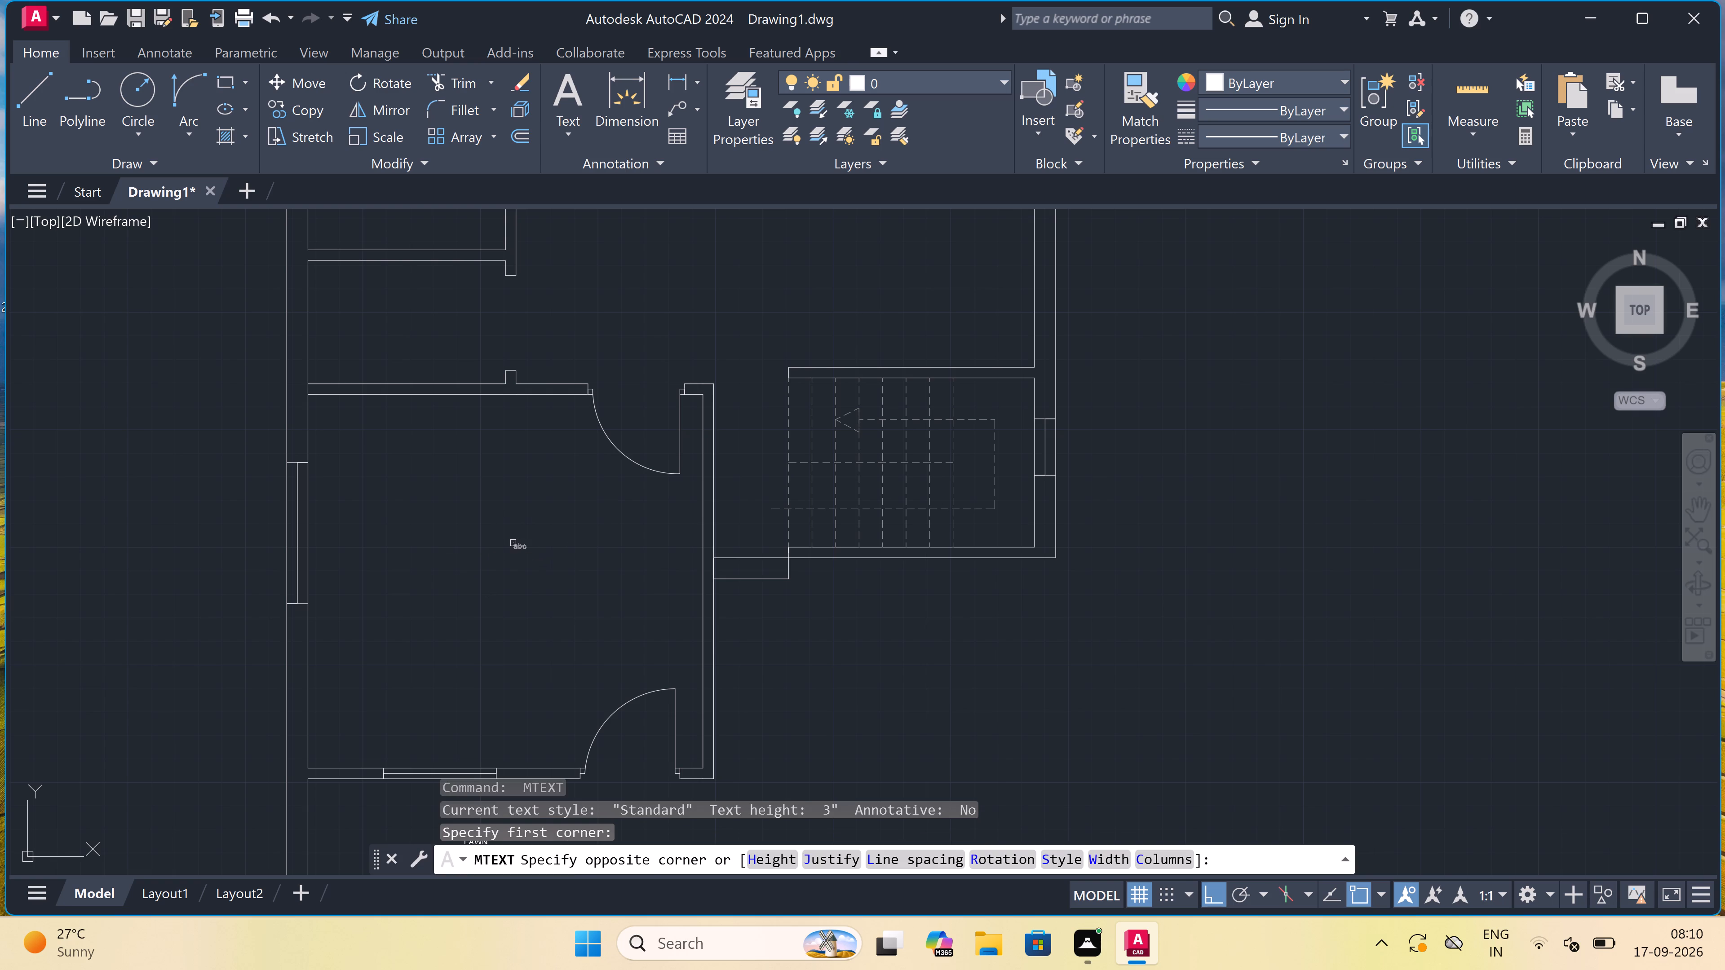
pyautogui.click(860, 565)
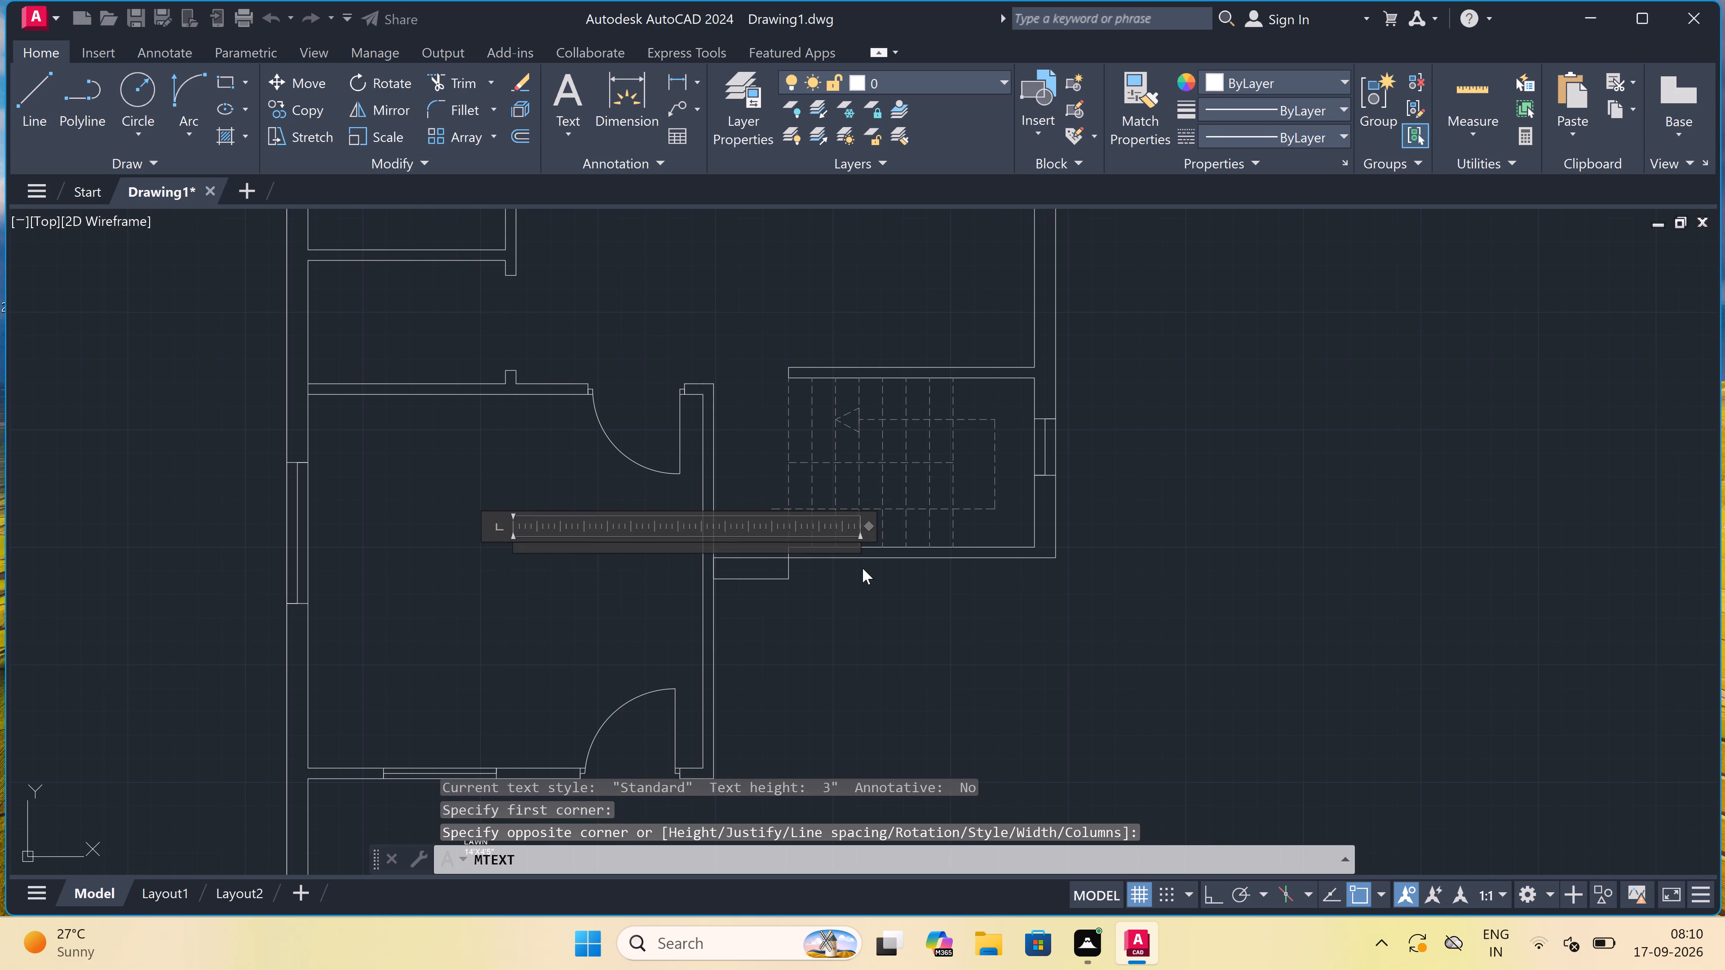
pyautogui.write('DRAWING ROOM')
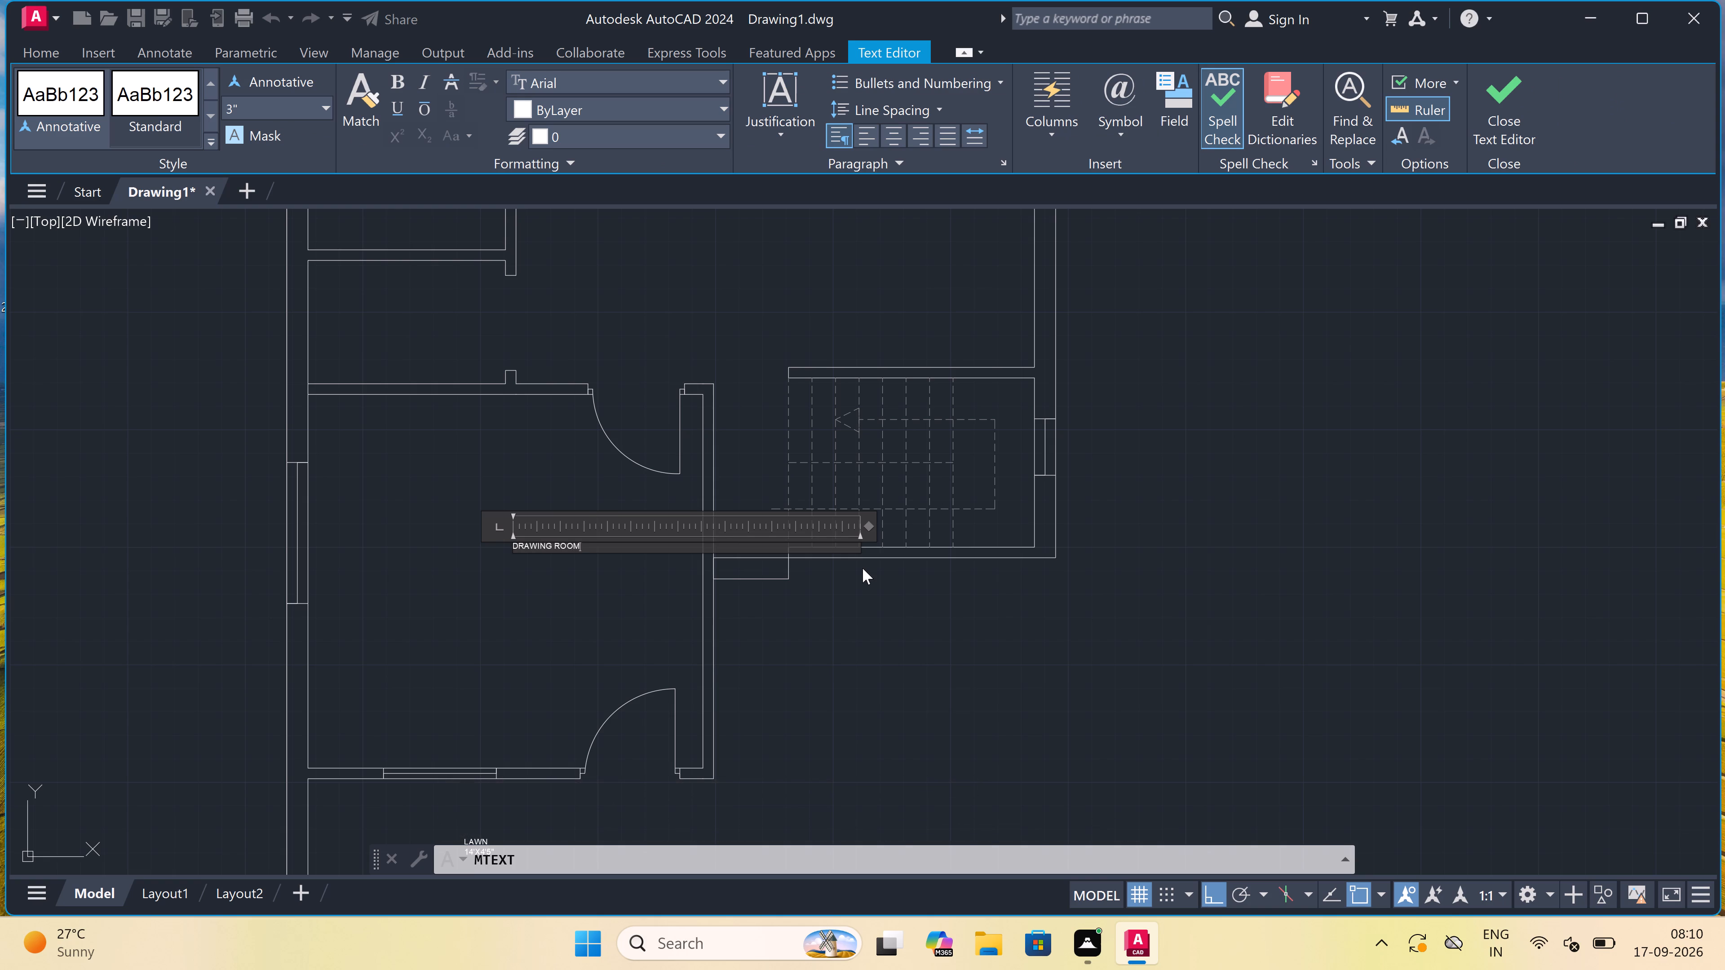
pyautogui.press('Return')
pyautogui.write('14')
pyautogui.press("'")
pyautogui.write("X13'")
pyautogui.press('3')
pyautogui.hotkey('shift', '"')
pyautogui.click(547, 659)
# Start a multiline text label in the middle of the large room above the stairs and enter the size 11'4.5"X18'.
pyautogui.scroll(-4, 544, 653)
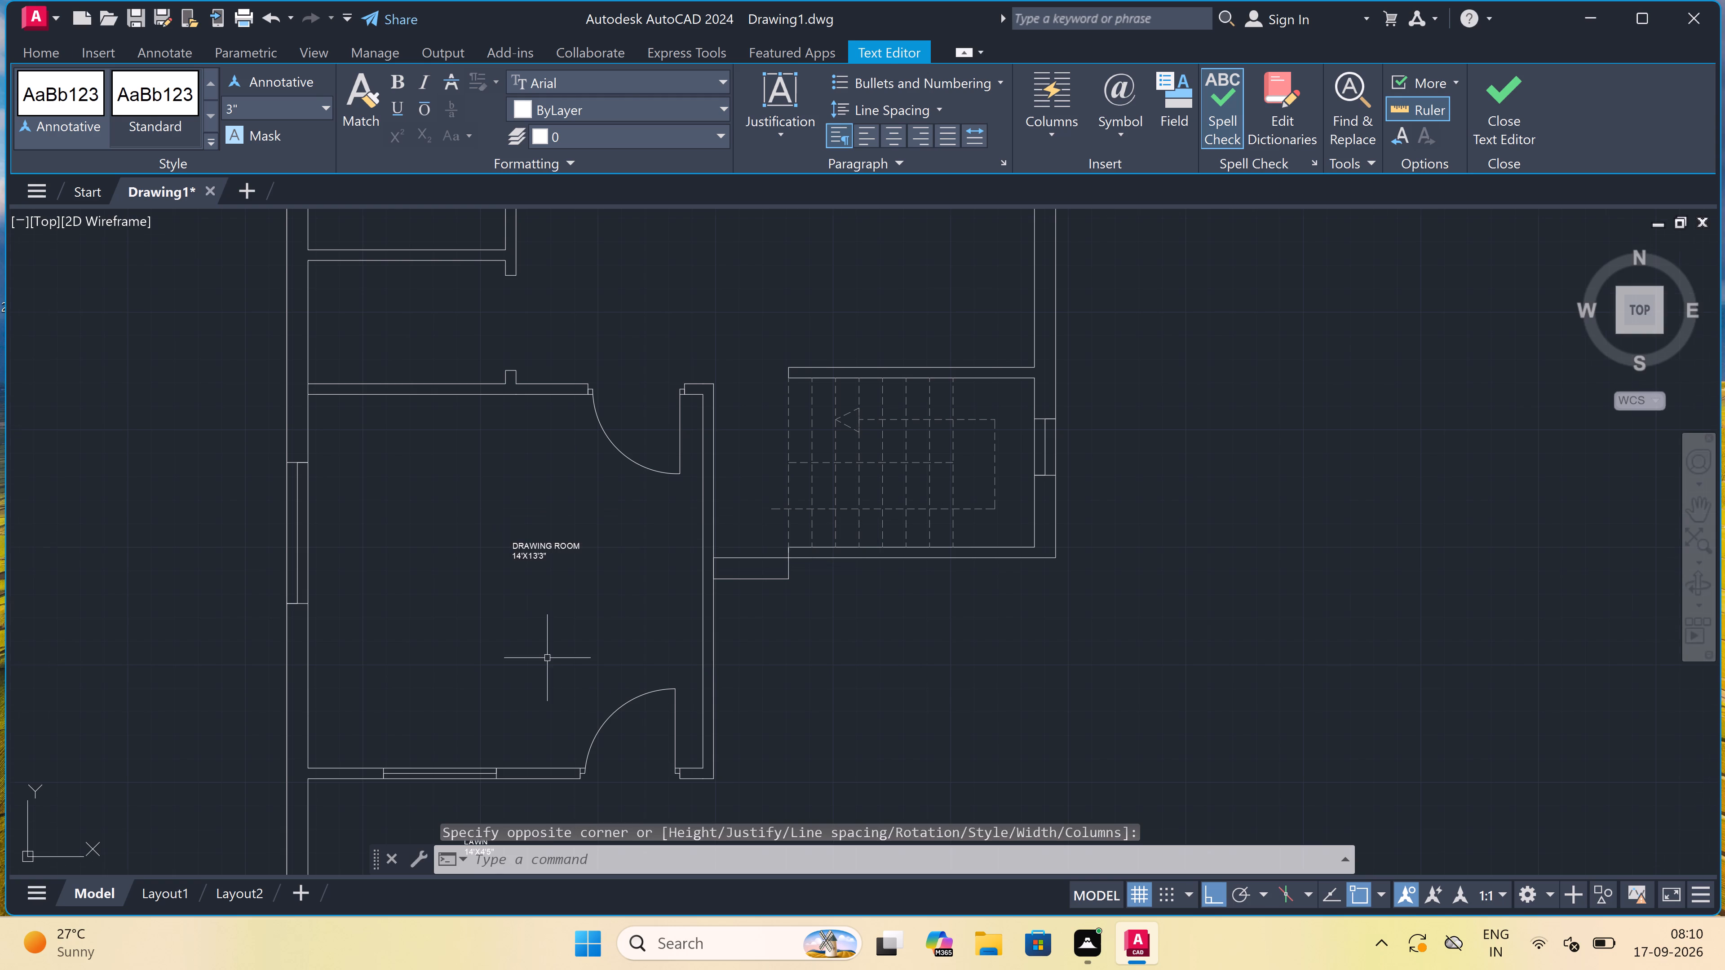
pyautogui.scroll(-2, 588, 550)
pyautogui.scroll(1, 628, 501)
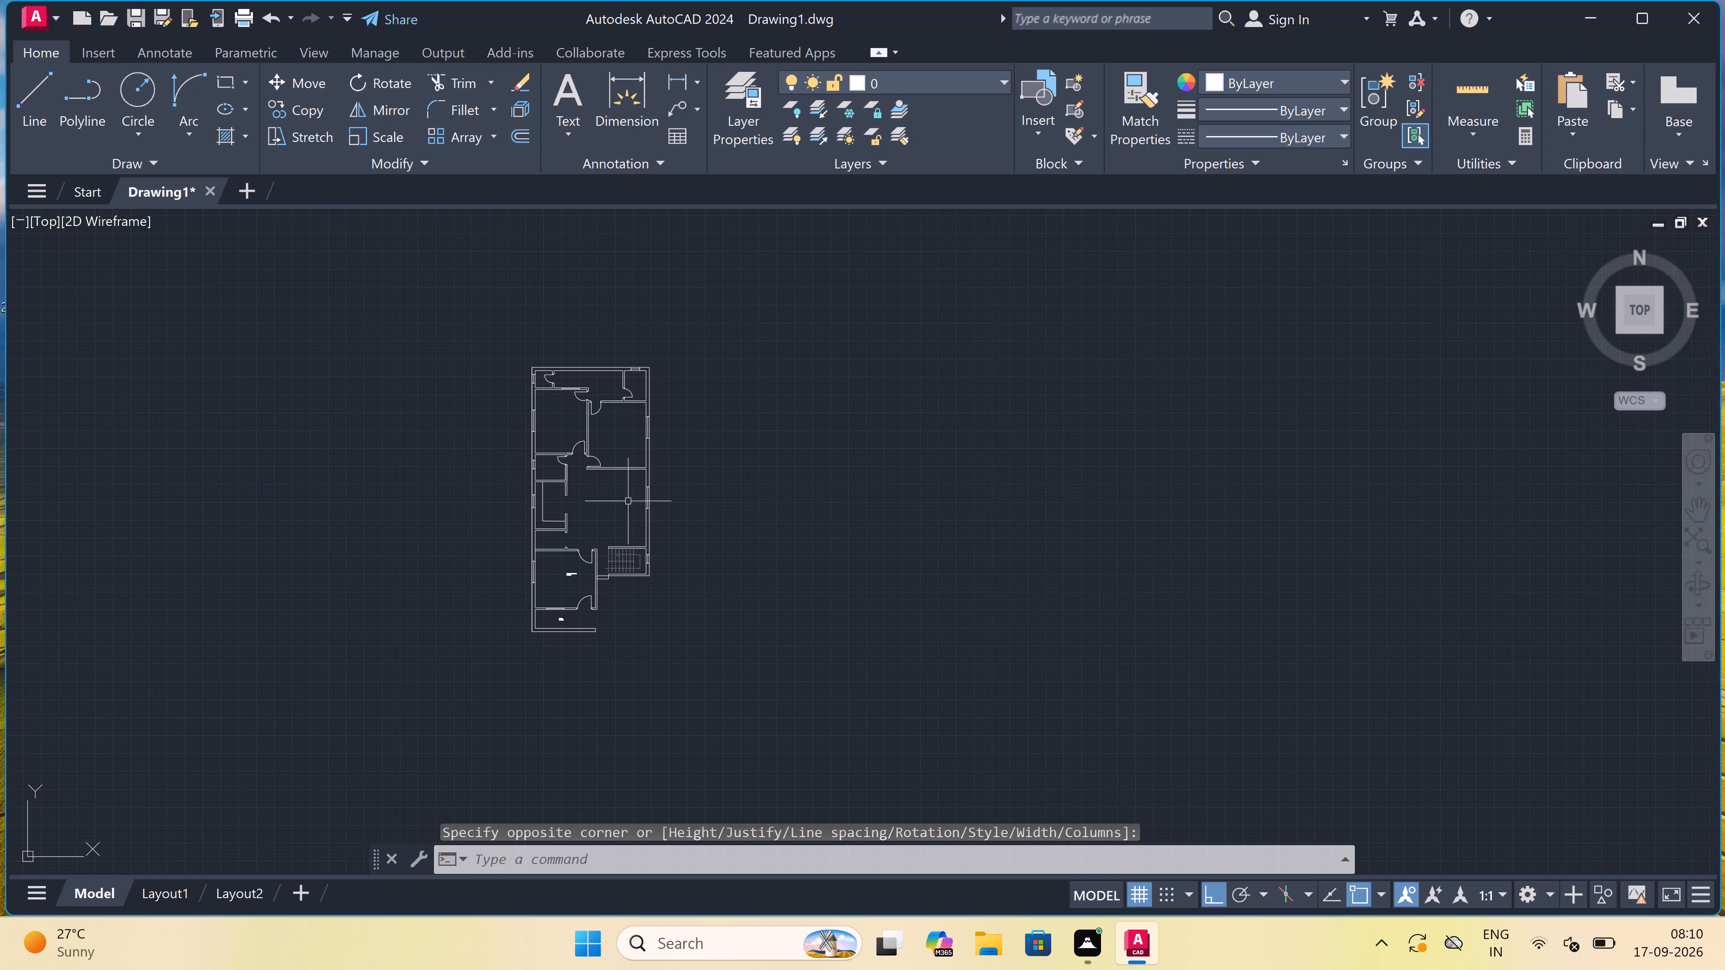
pyautogui.scroll(1, 627, 501)
pyautogui.scroll(2, 588, 530)
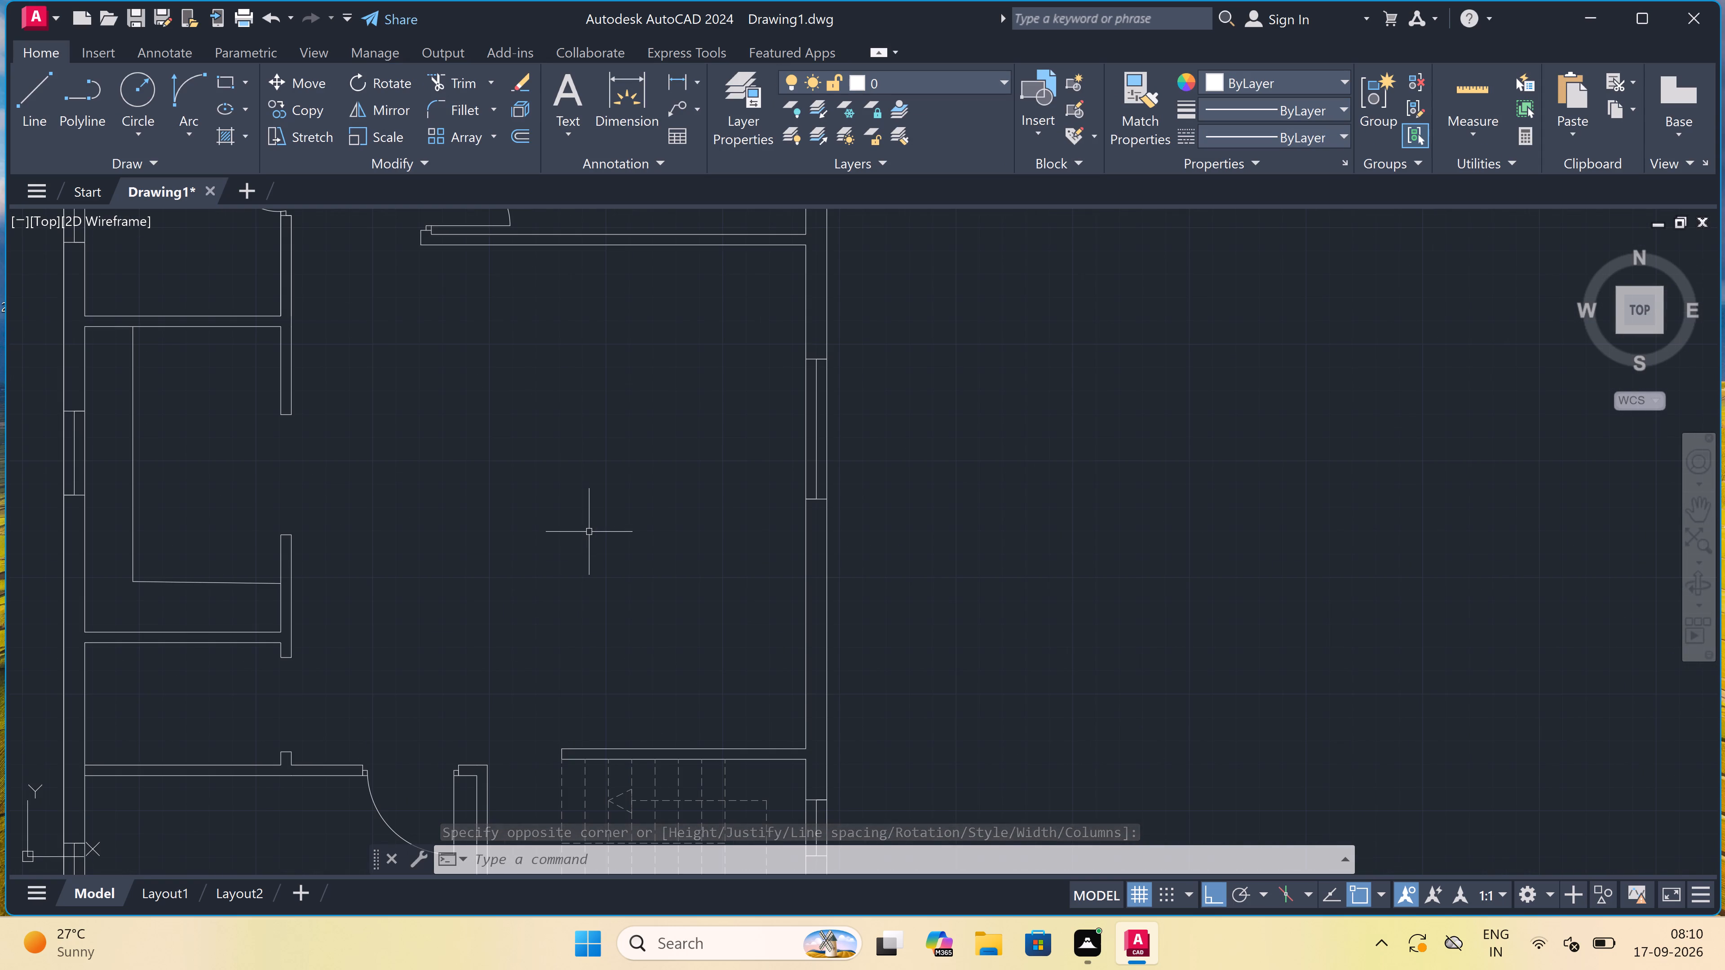
pyautogui.press('space')
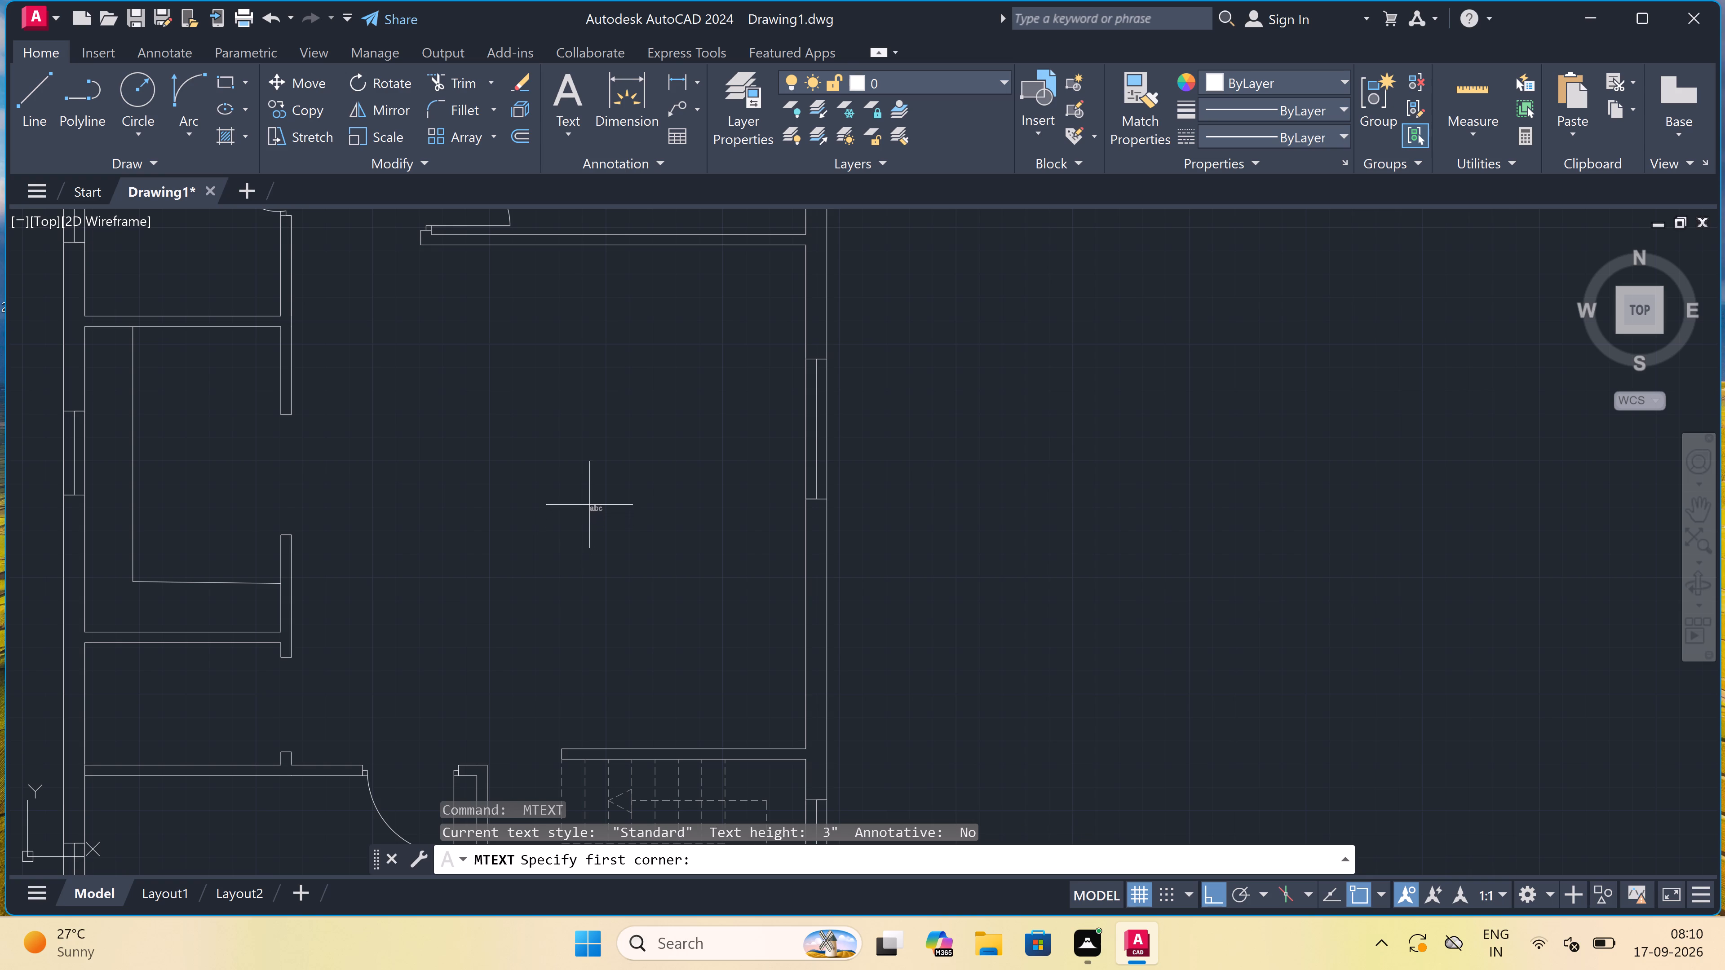
pyautogui.scroll(-1, 589, 501)
pyautogui.moveTo(557, 474); pyautogui.dragTo(555, 488)
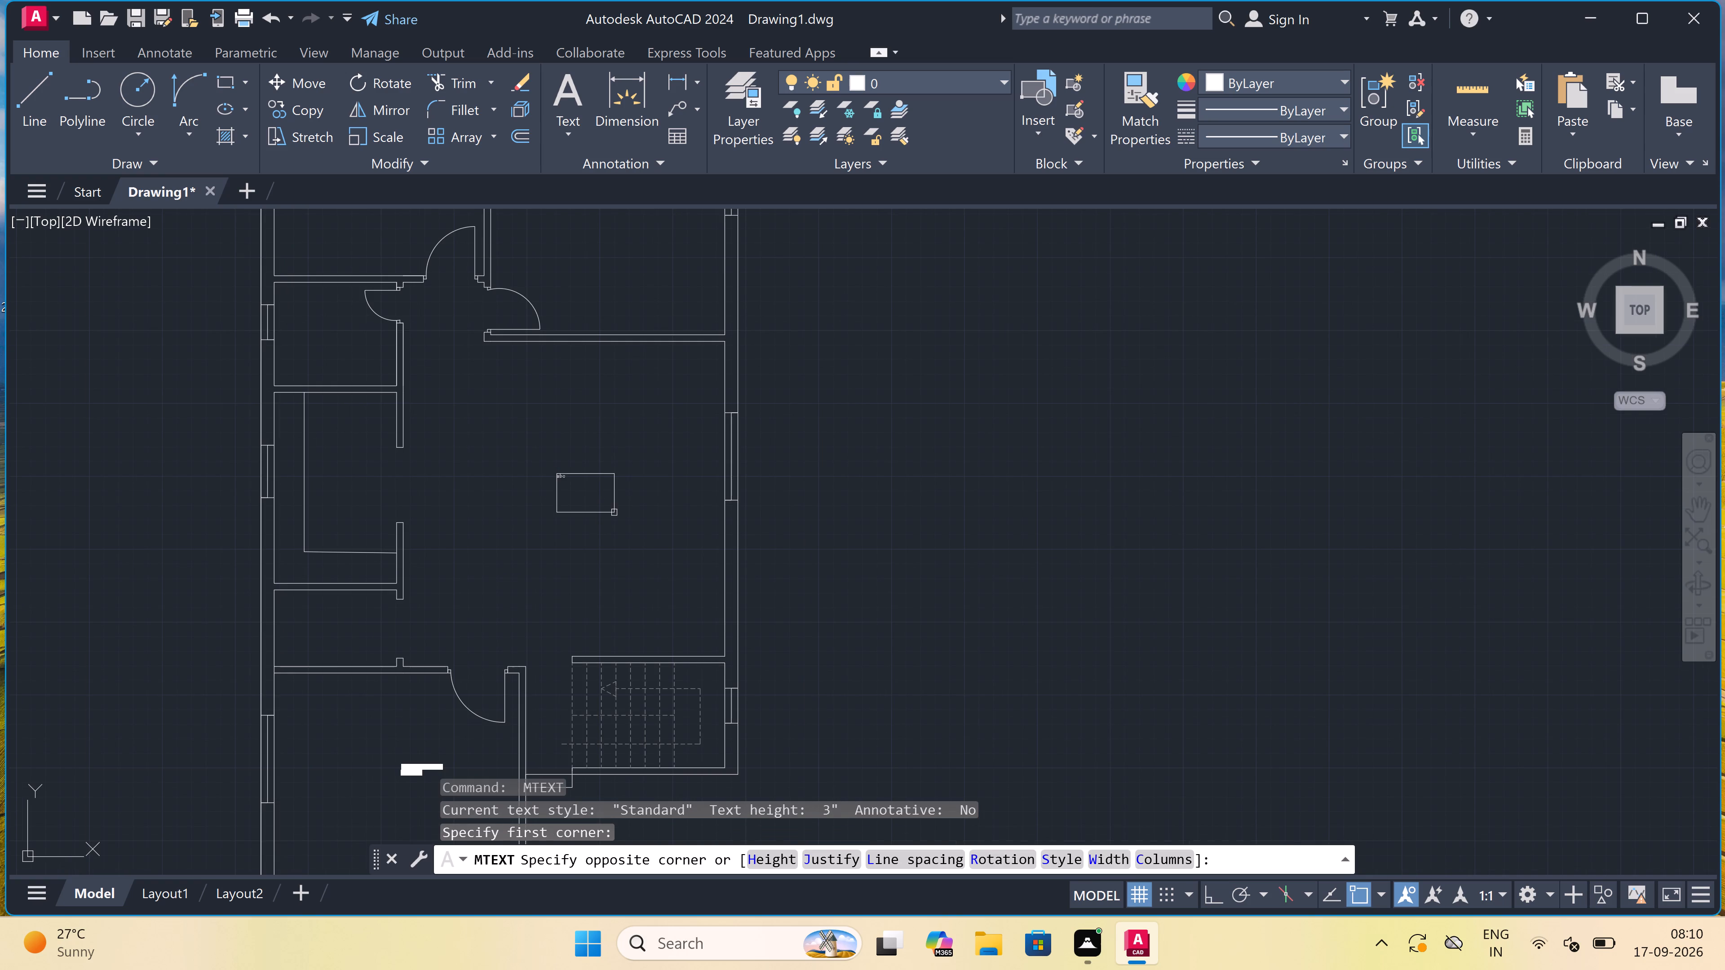
pyautogui.moveTo(891, 520); pyautogui.dragTo(887, 518)
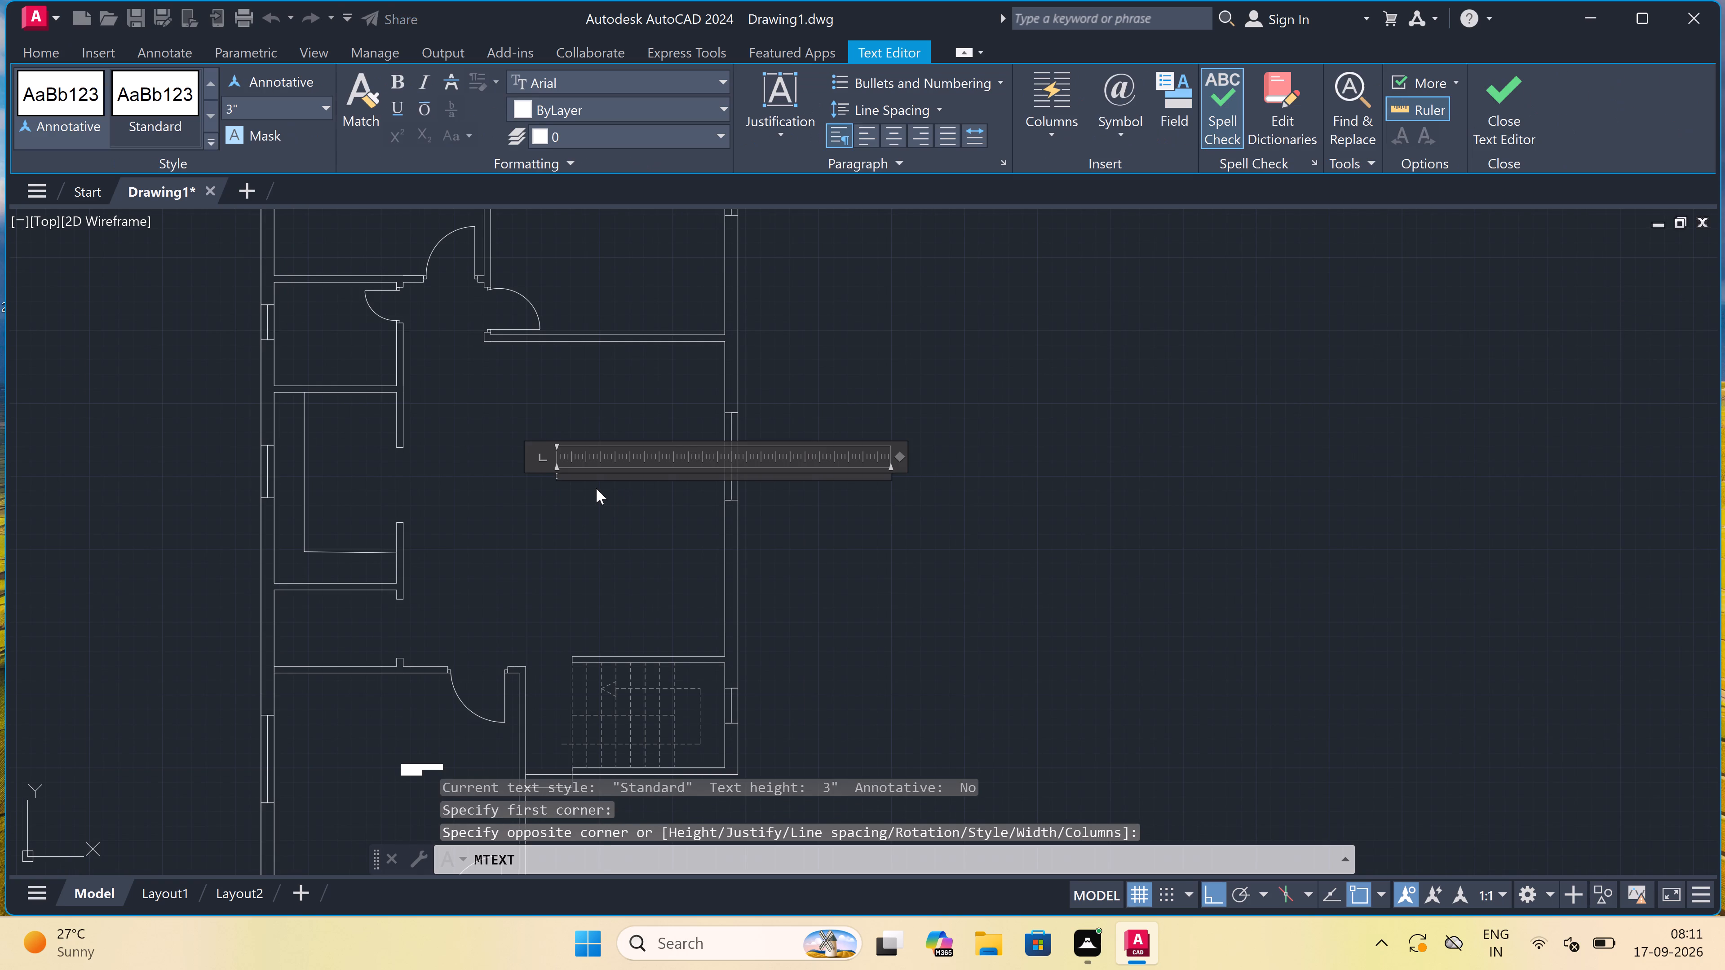
pyautogui.scroll(2, 596, 488)
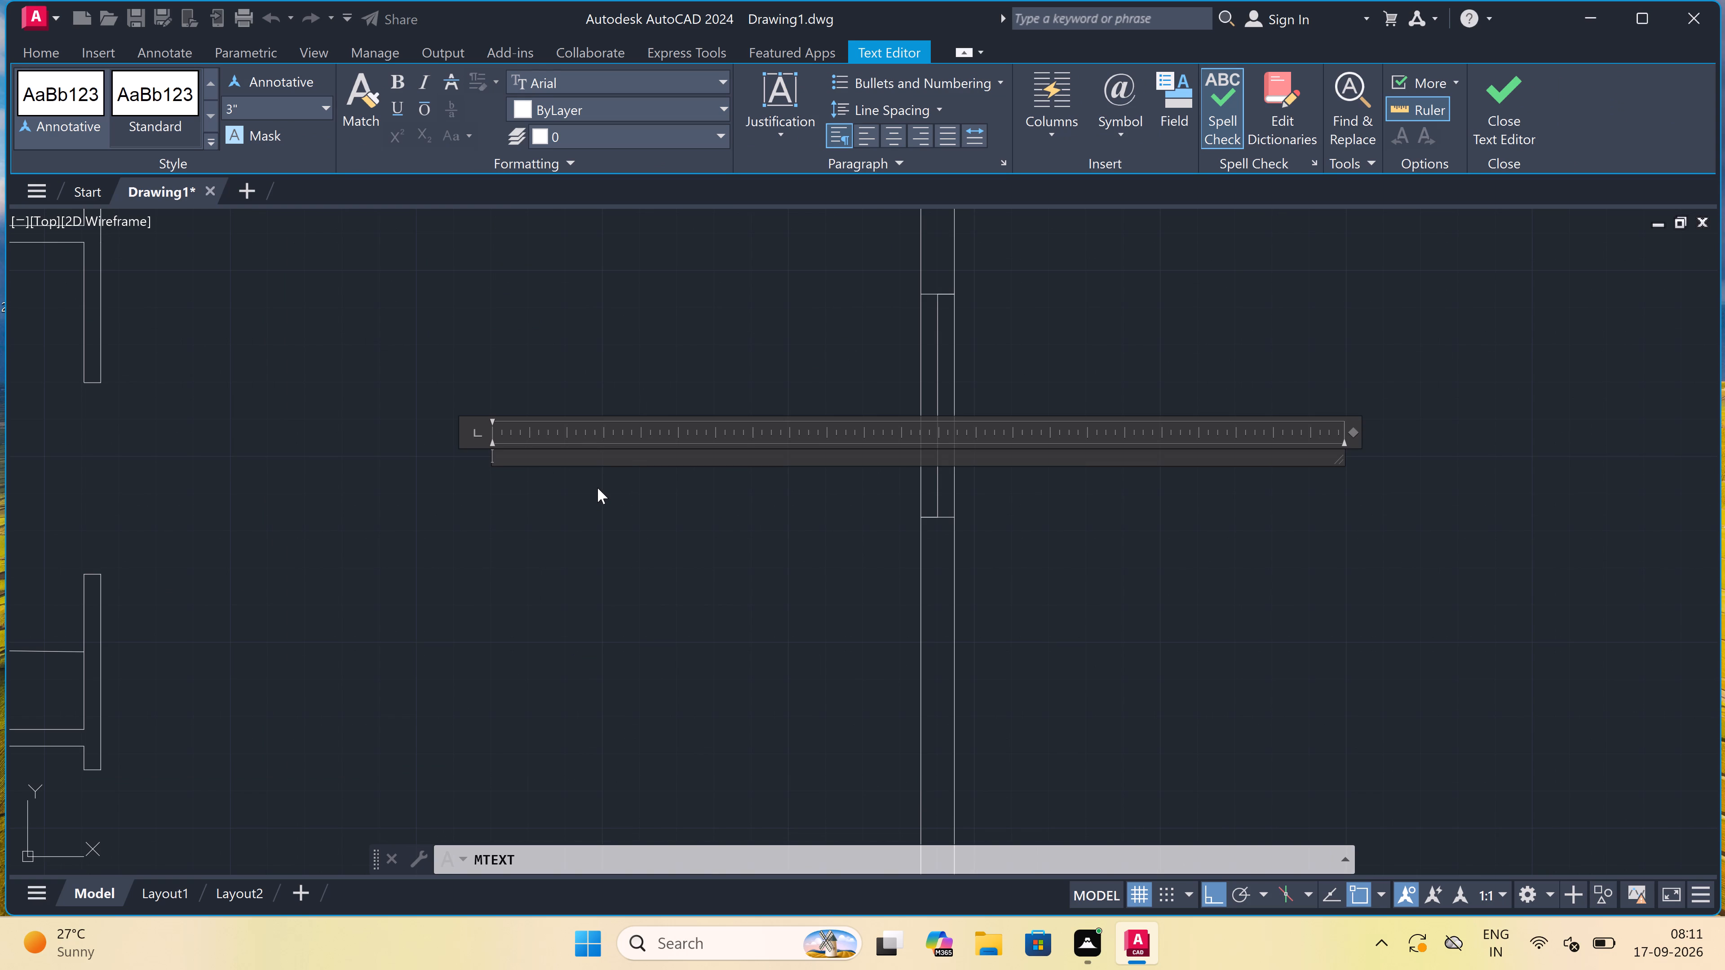
pyautogui.write('11')
pyautogui.press("'")
pyautogui.write('4.5')
pyautogui.write('"X1')
pyautogui.press('8')
pyautogui.press("'")
# Insert the name LOBBY DINING AREA on its own line above the size and finish the label.
pyautogui.moveTo(523, 460); pyautogui.dragTo(501, 455)
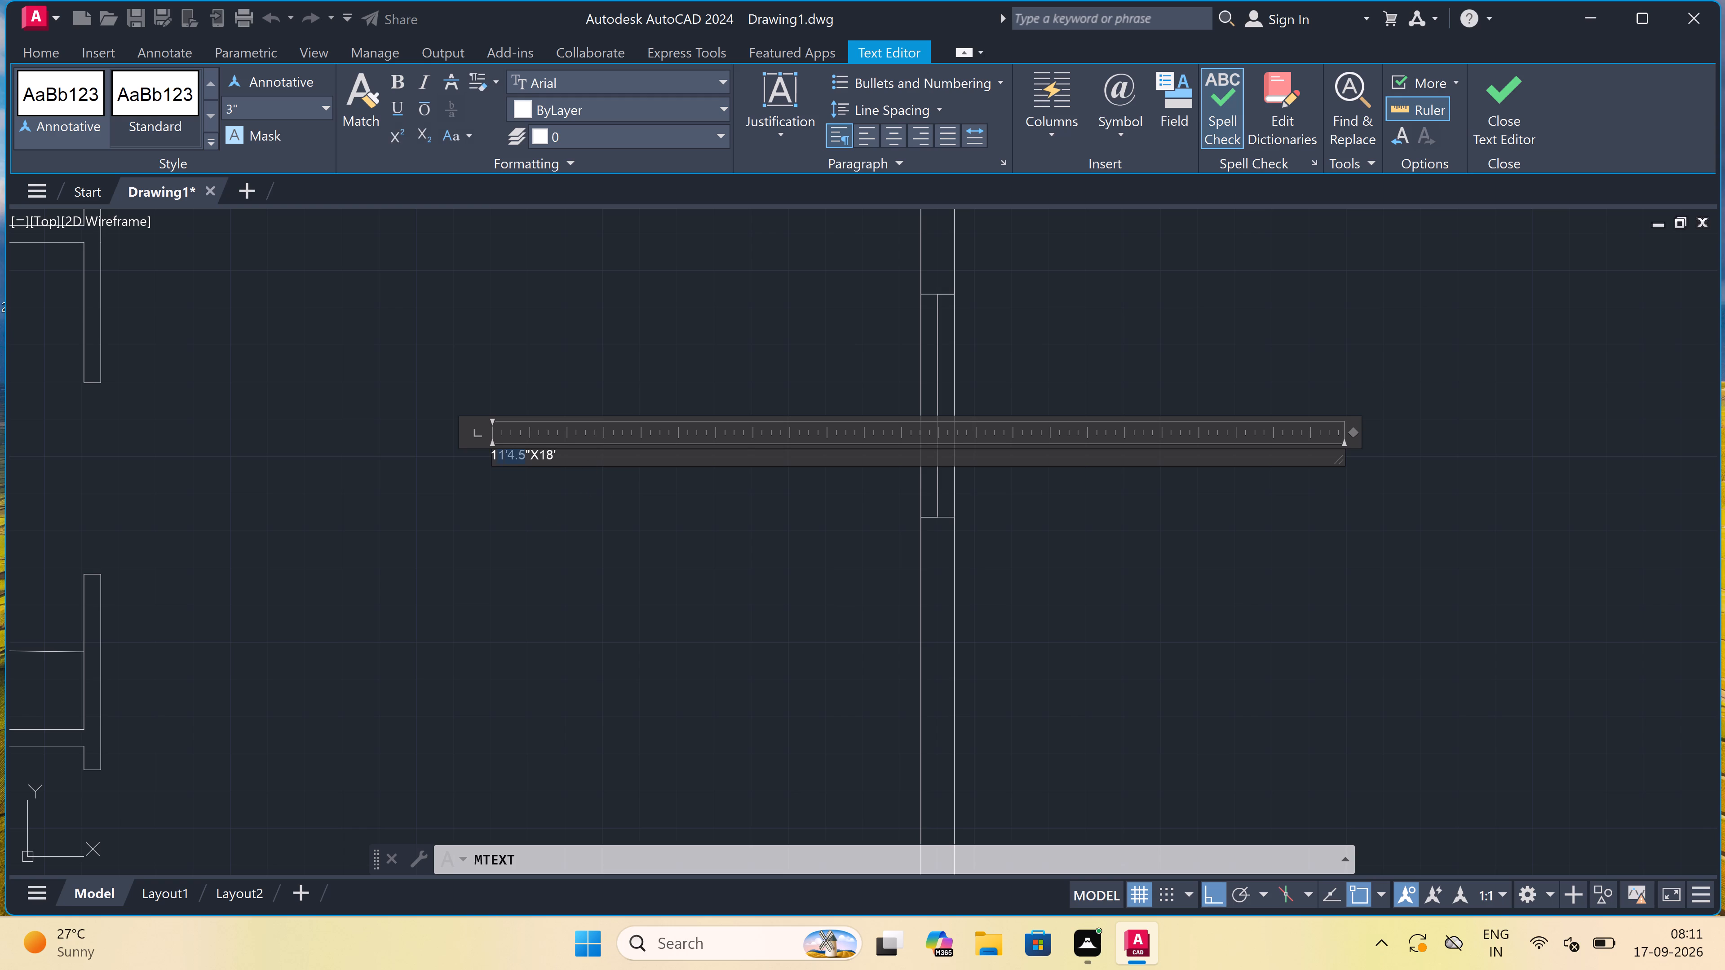
pyautogui.moveTo(501, 455); pyautogui.dragTo(494, 453)
pyautogui.click(494, 453)
pyautogui.write('LO')
pyautogui.write('BBY')
pyautogui.press('space')
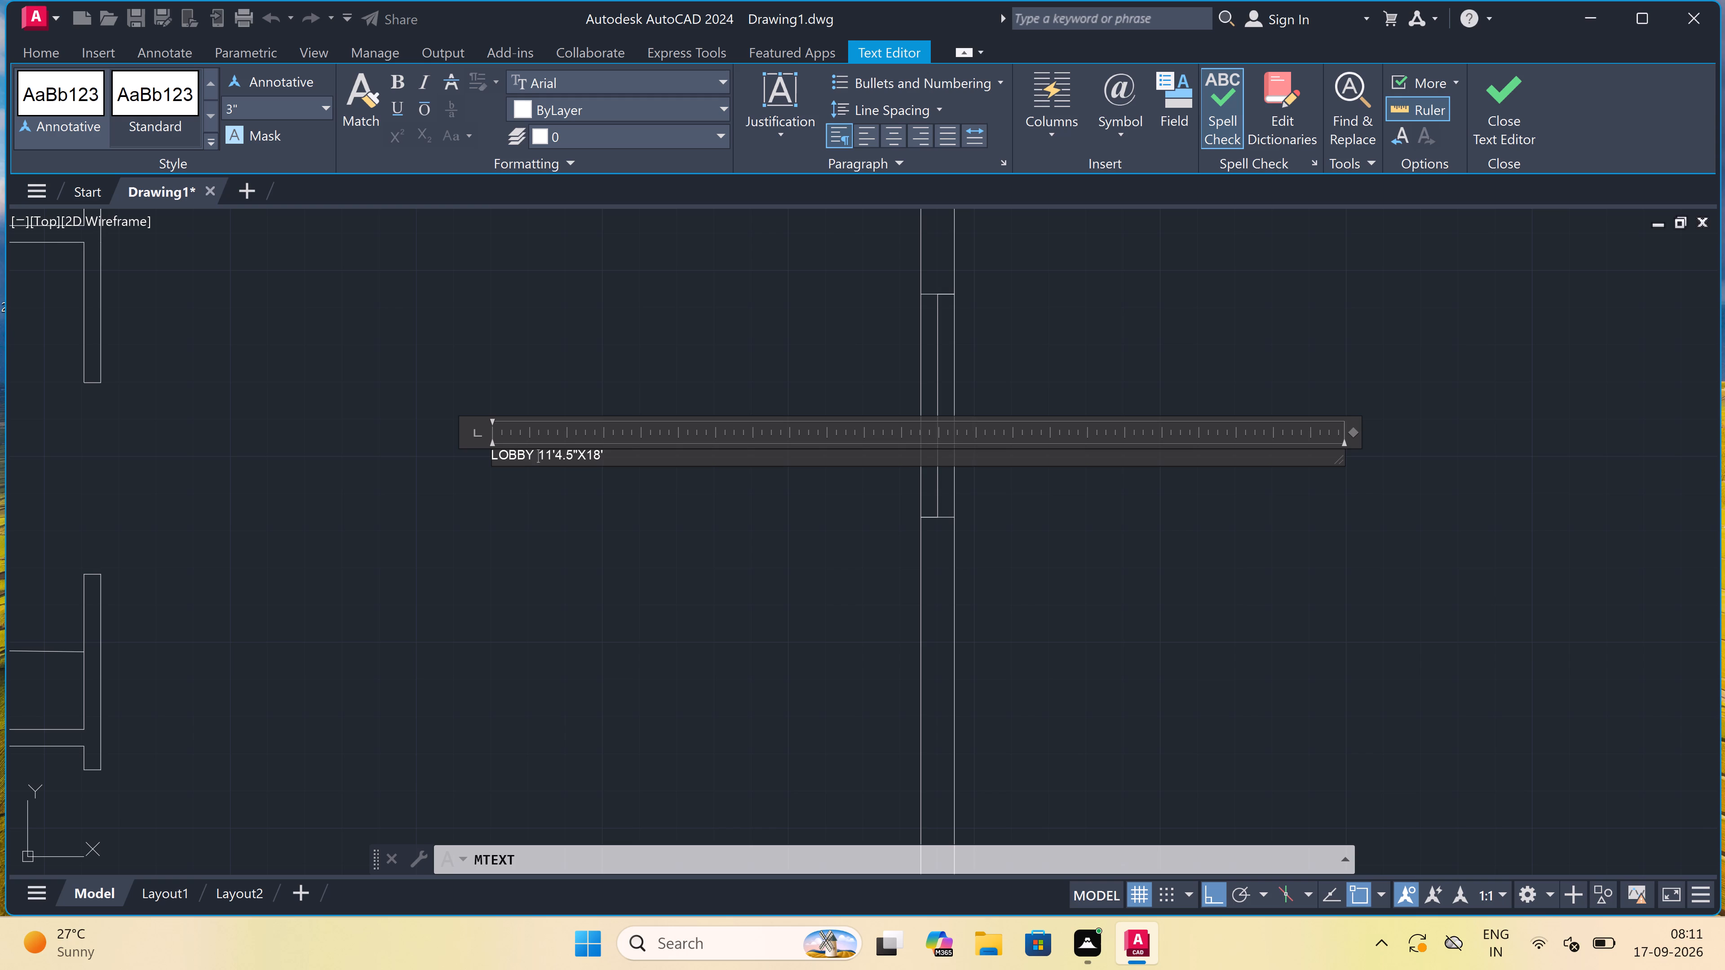
pyautogui.press('d')
pyautogui.write('INING A')
pyautogui.write('REA')
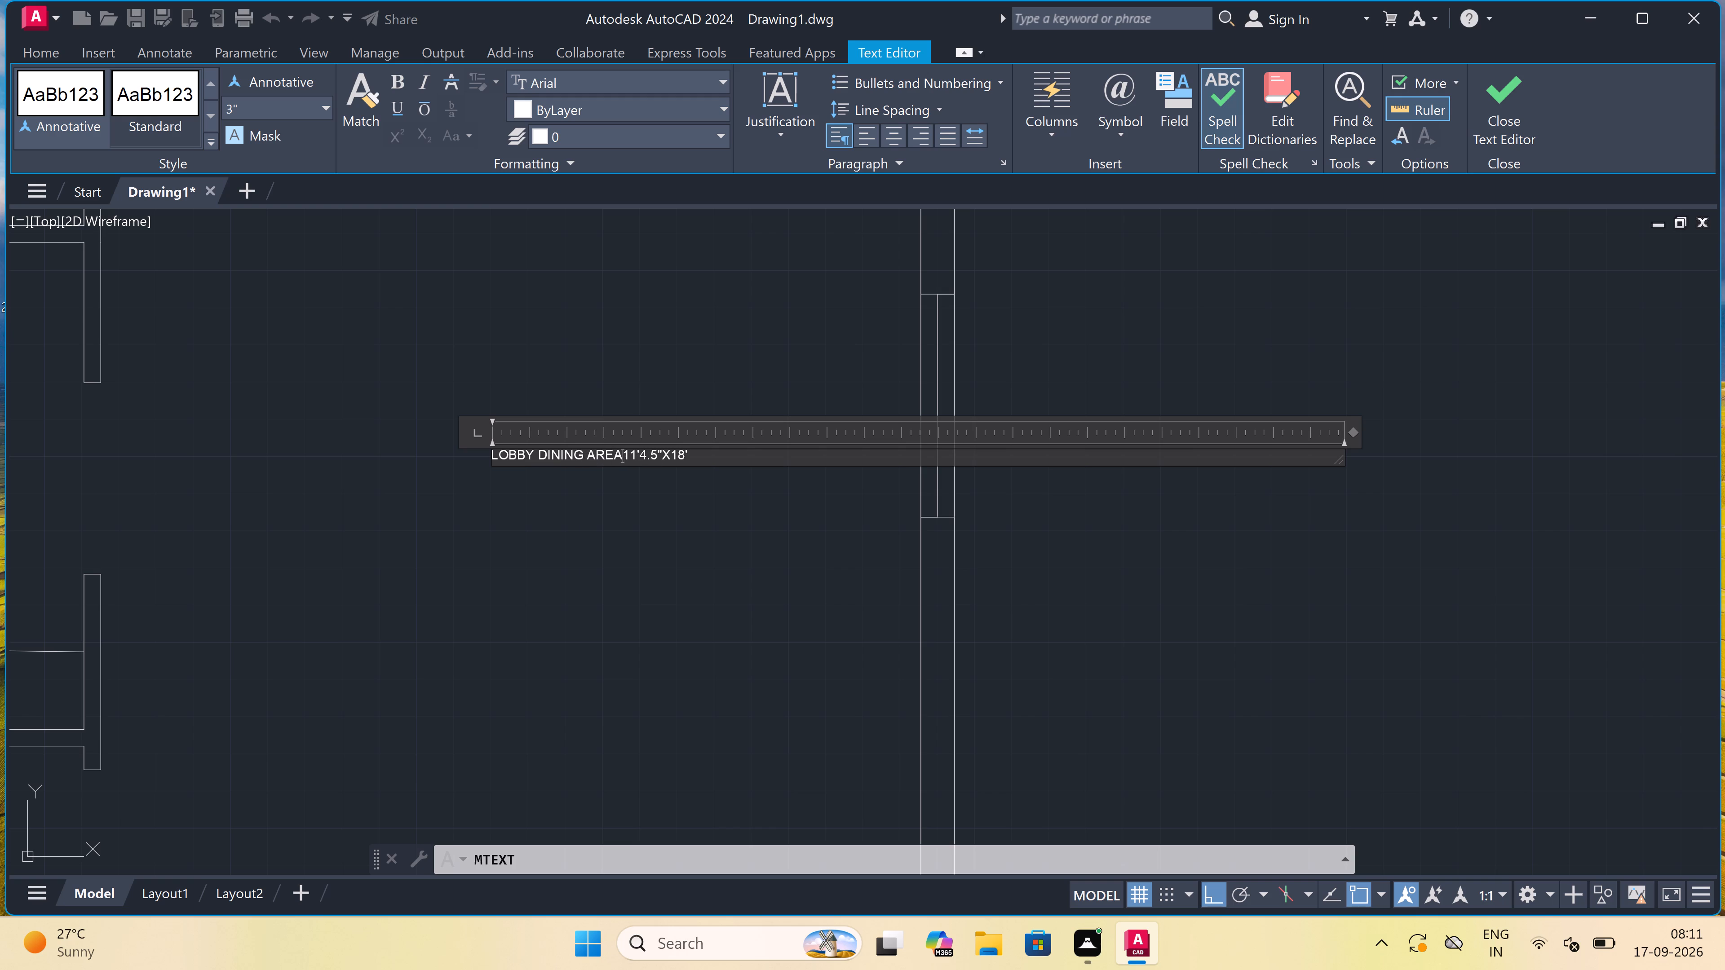
pyautogui.press('Return')
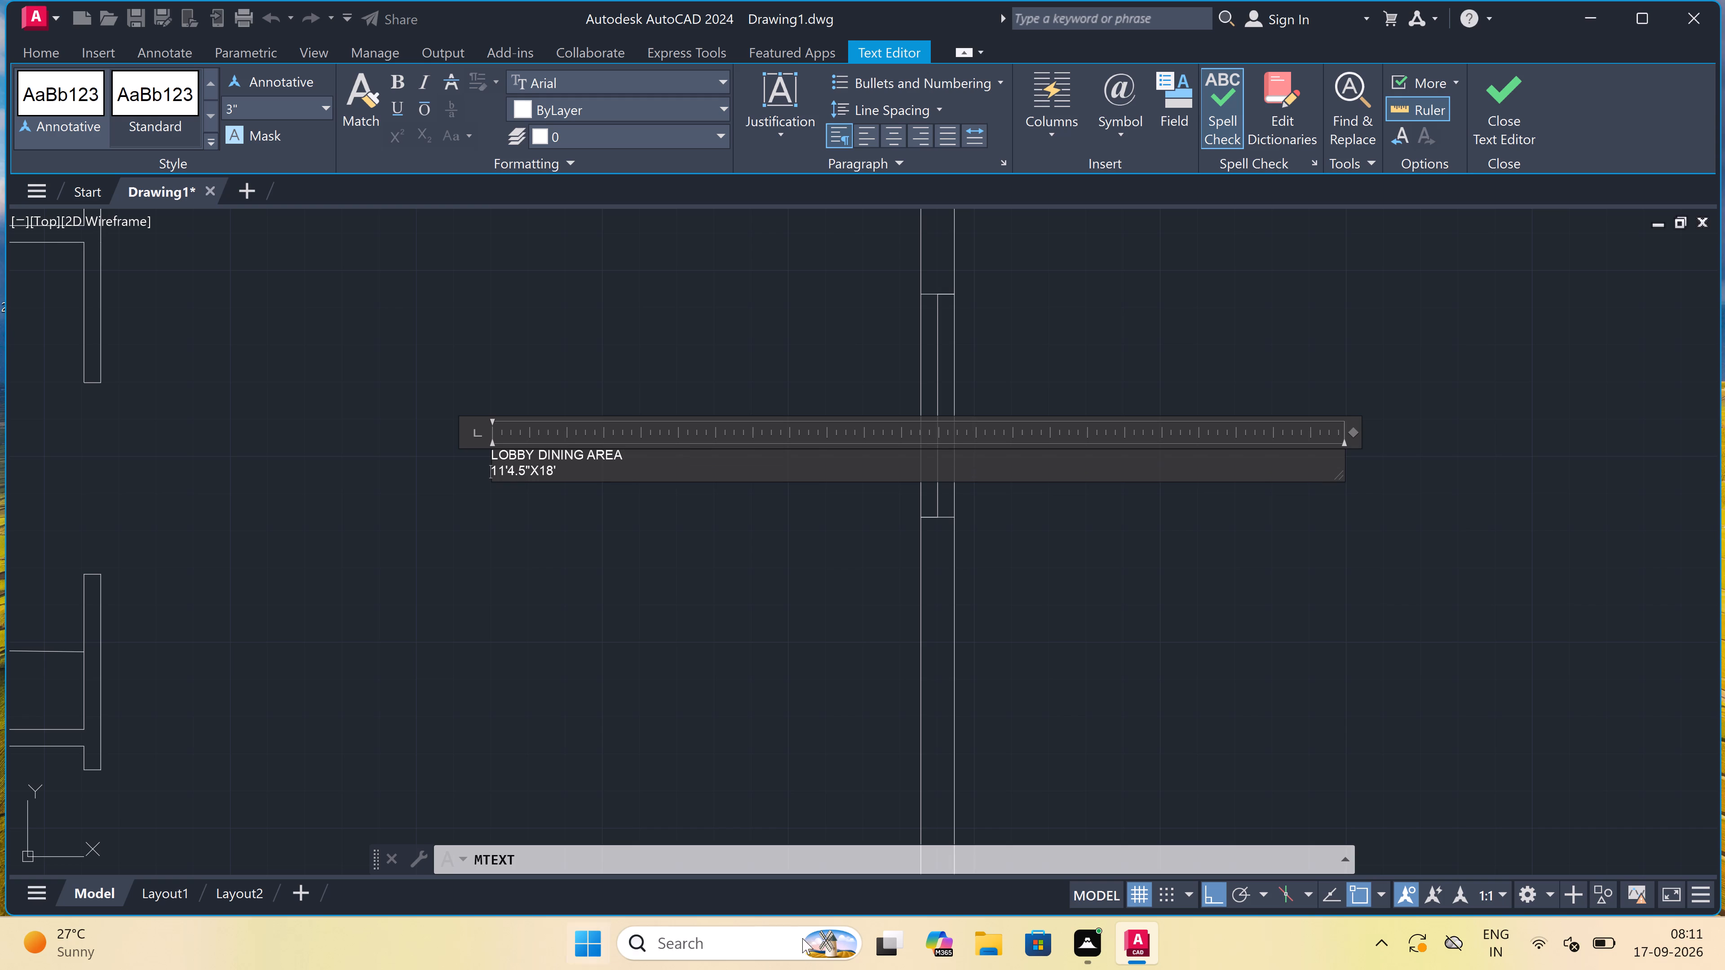
pyautogui.click(546, 568)
# Add a two-line multiline text label reading WASHING and 7'11"X4'4.5" in the small space directly above the drawing room.
pyautogui.scroll(-4, 572, 552)
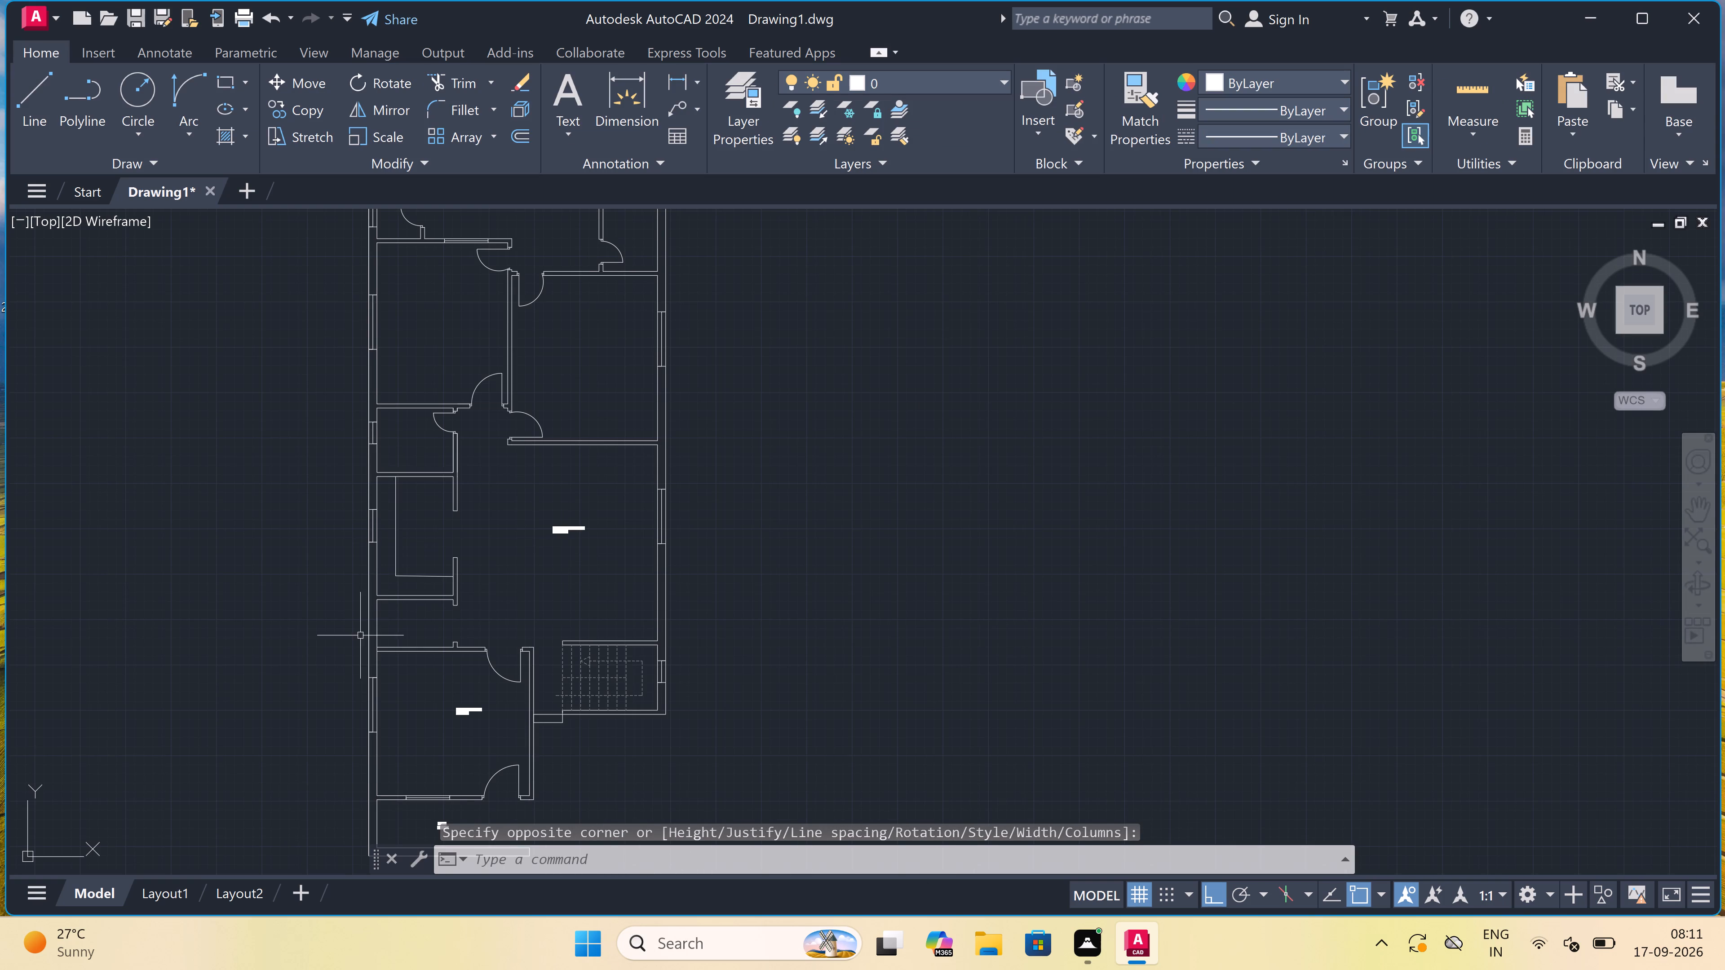
pyautogui.scroll(3, 360, 635)
pyautogui.press('space')
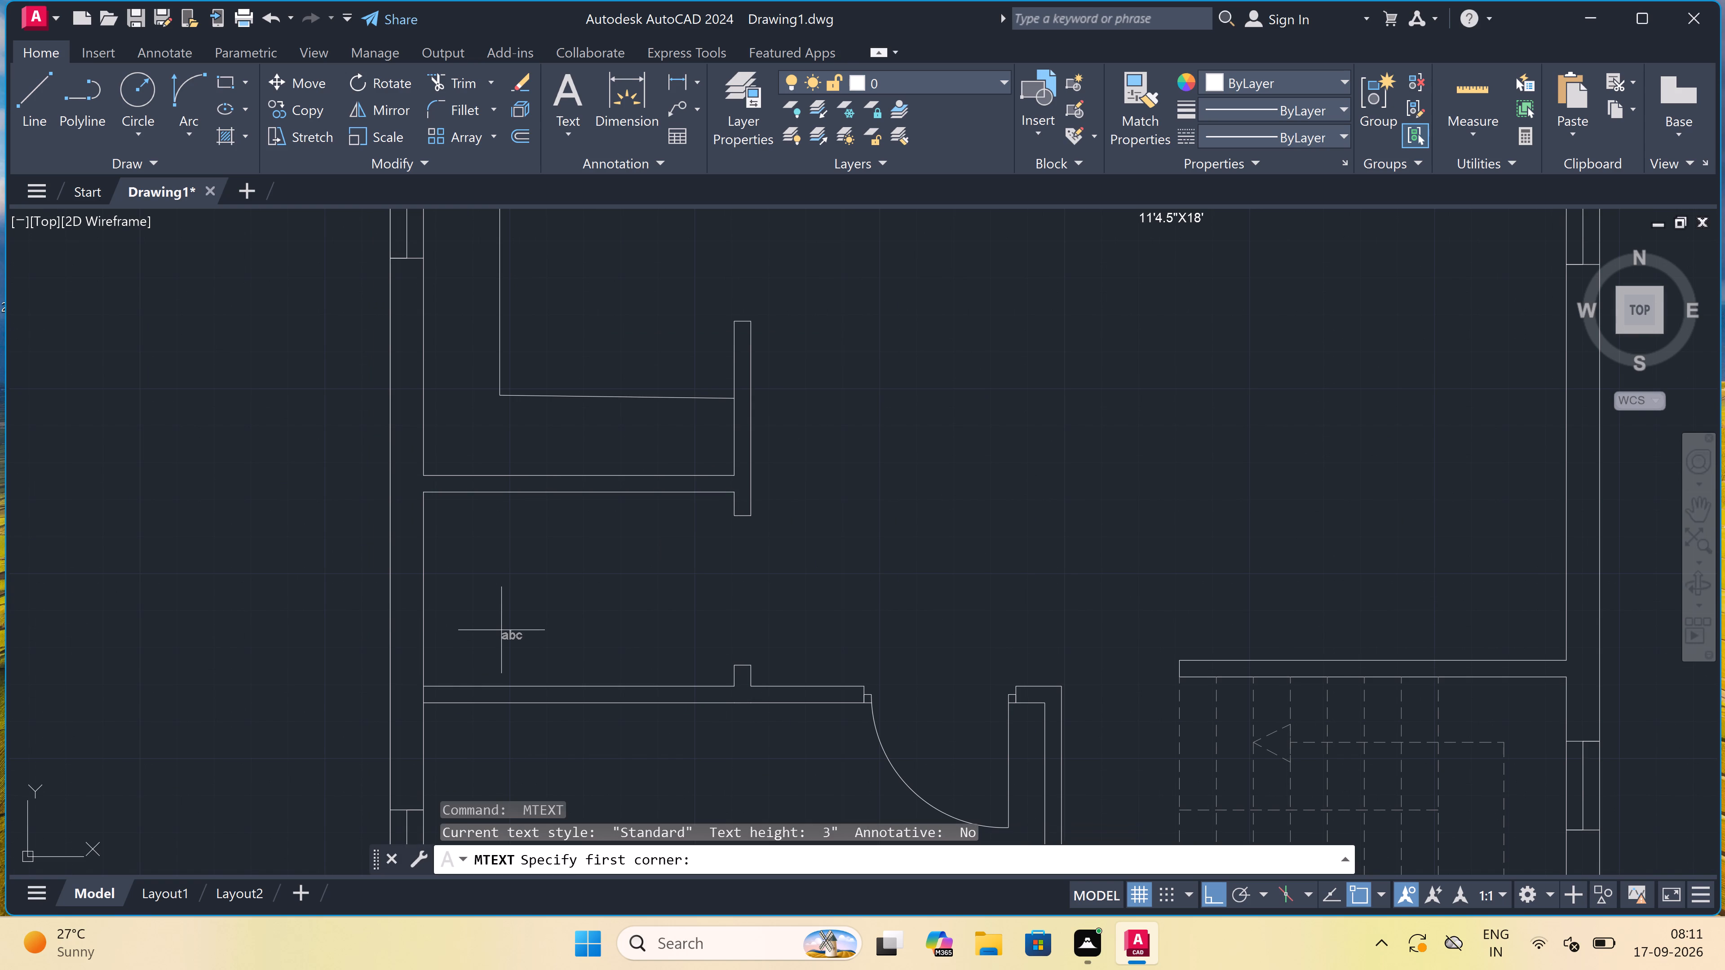
pyautogui.click(508, 573)
pyautogui.click(979, 626)
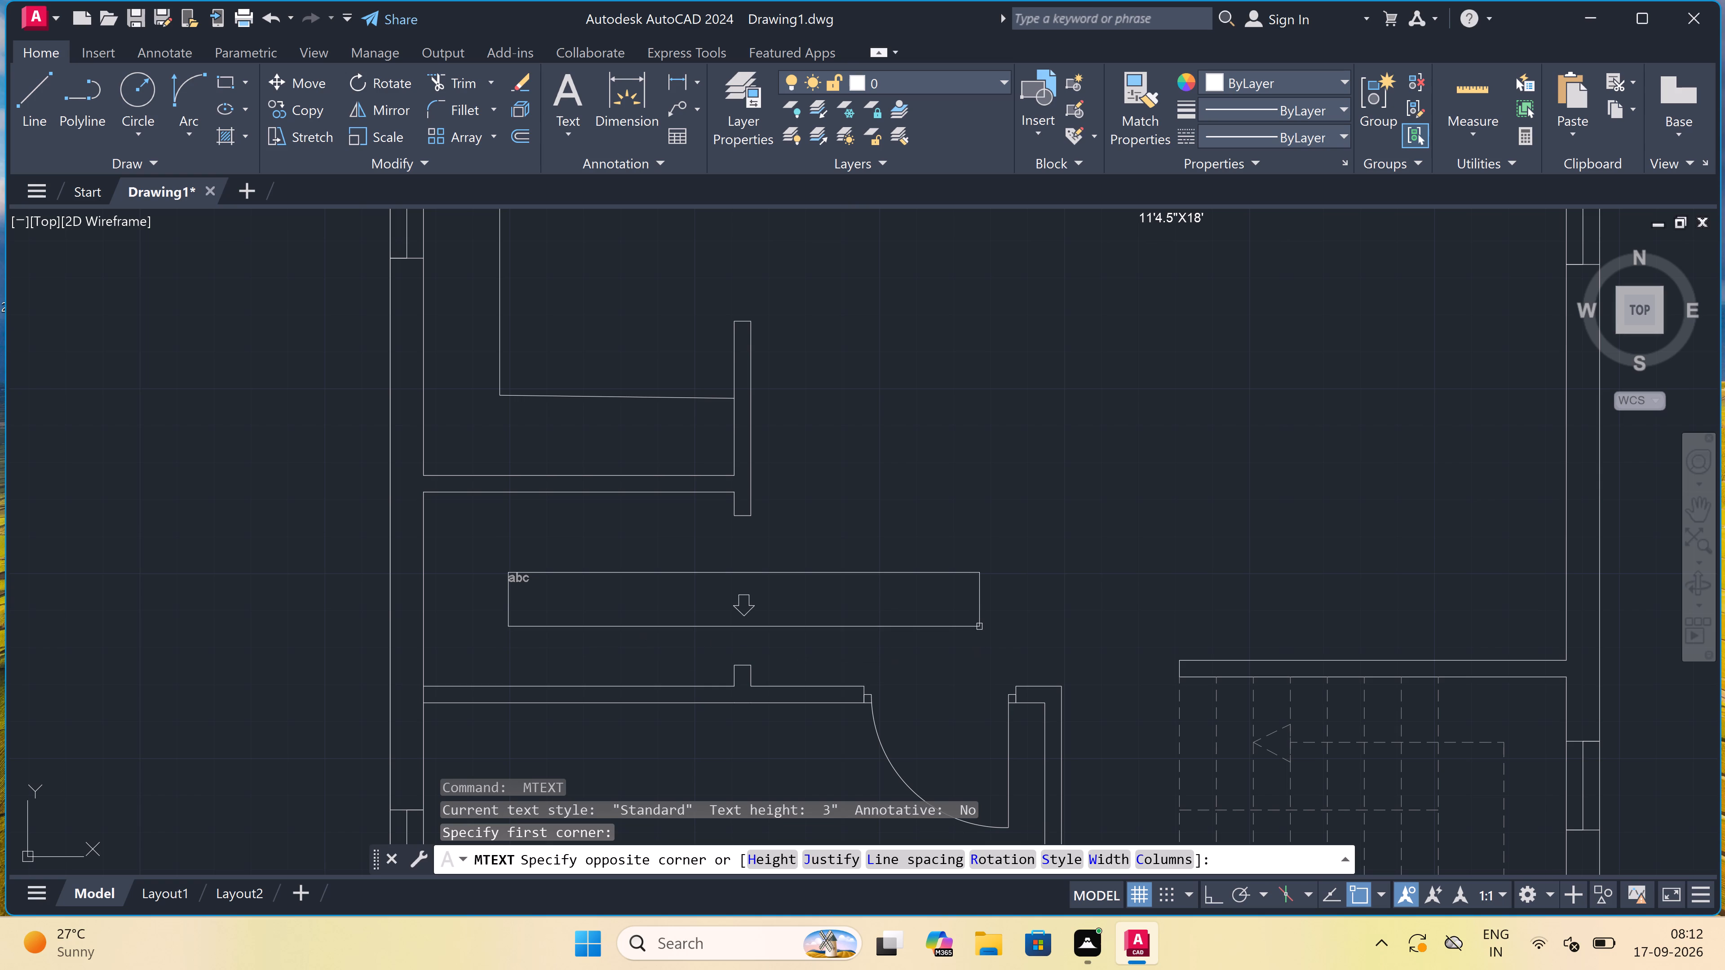
pyautogui.write('WAS')
pyautogui.press('h')
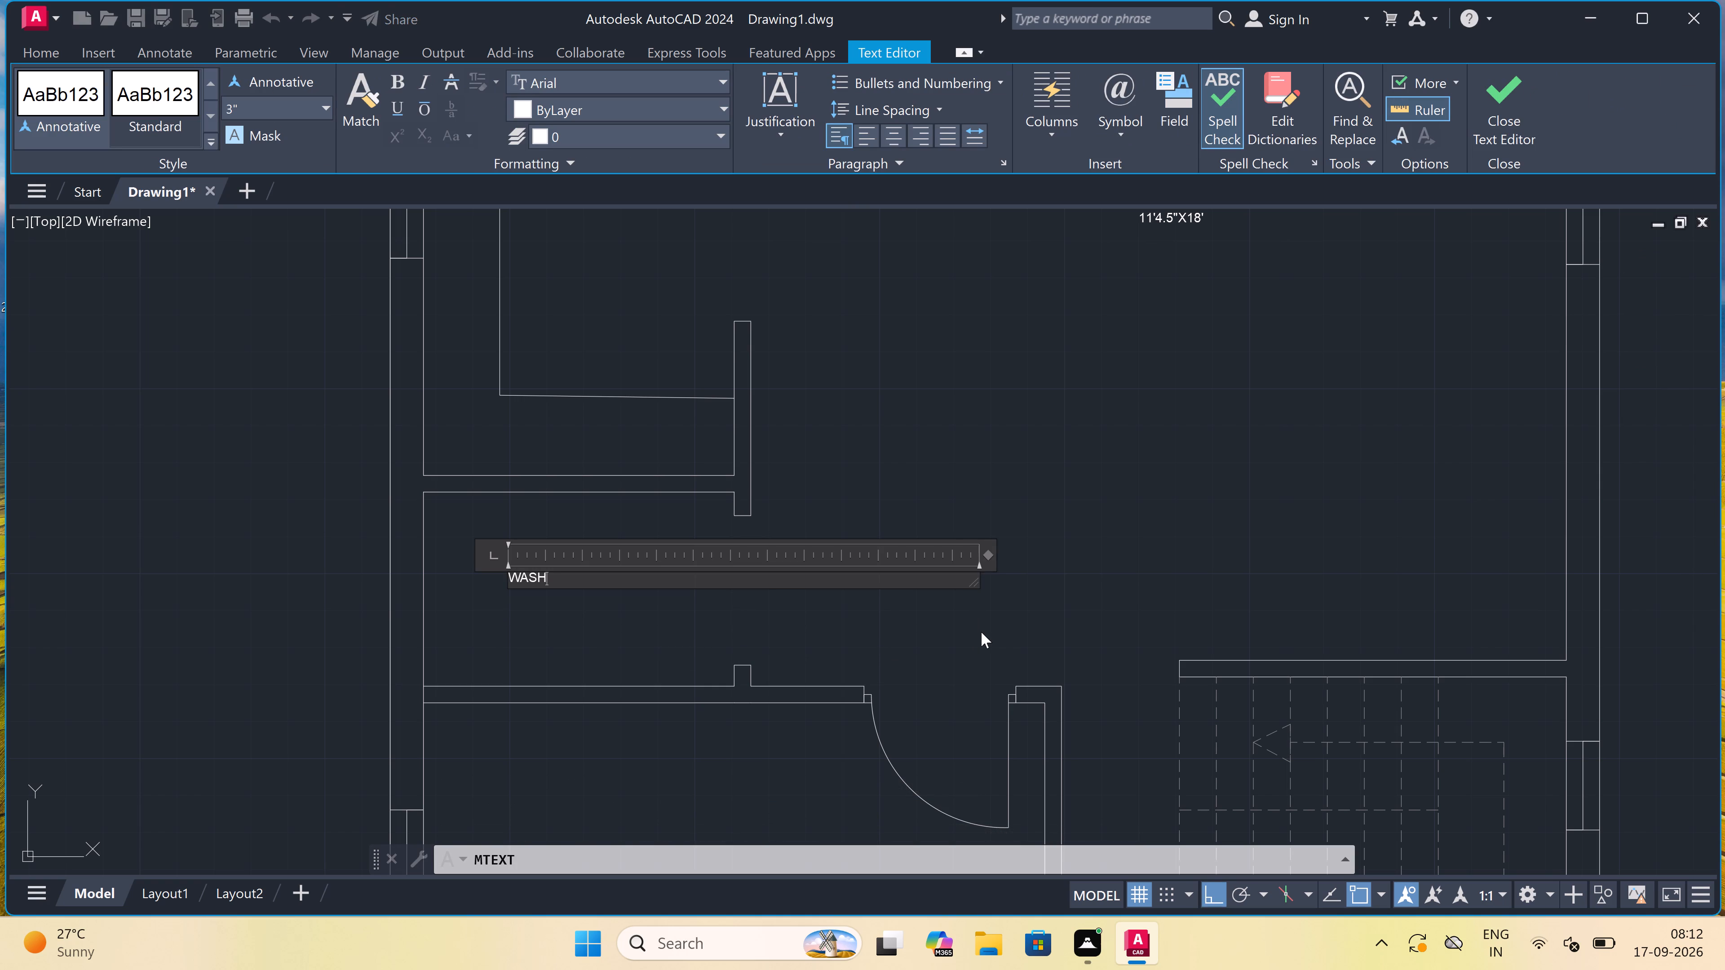
pyautogui.write('ING')
pyautogui.press('space')
pyautogui.press('Return')
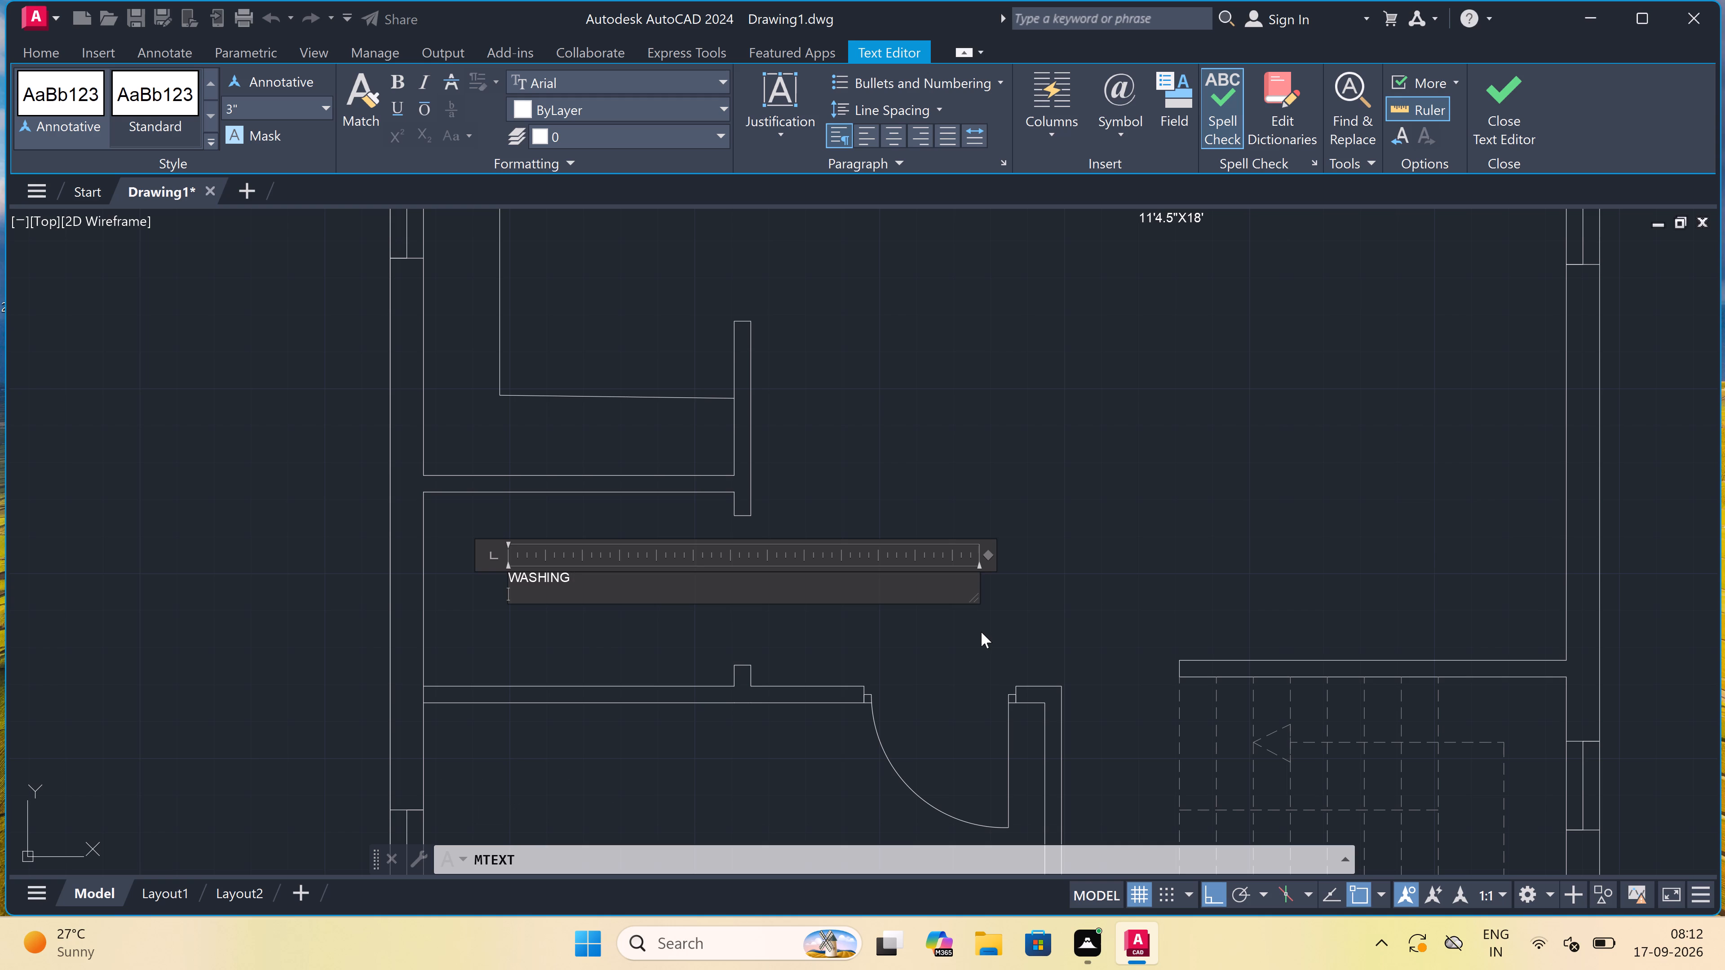
pyautogui.write("7'")
pyautogui.write('11')
pyautogui.write('"X')
pyautogui.press('4')
pyautogui.write("'4.5")
pyautogui.hotkey('shift', '"')
pyautogui.click(923, 435)
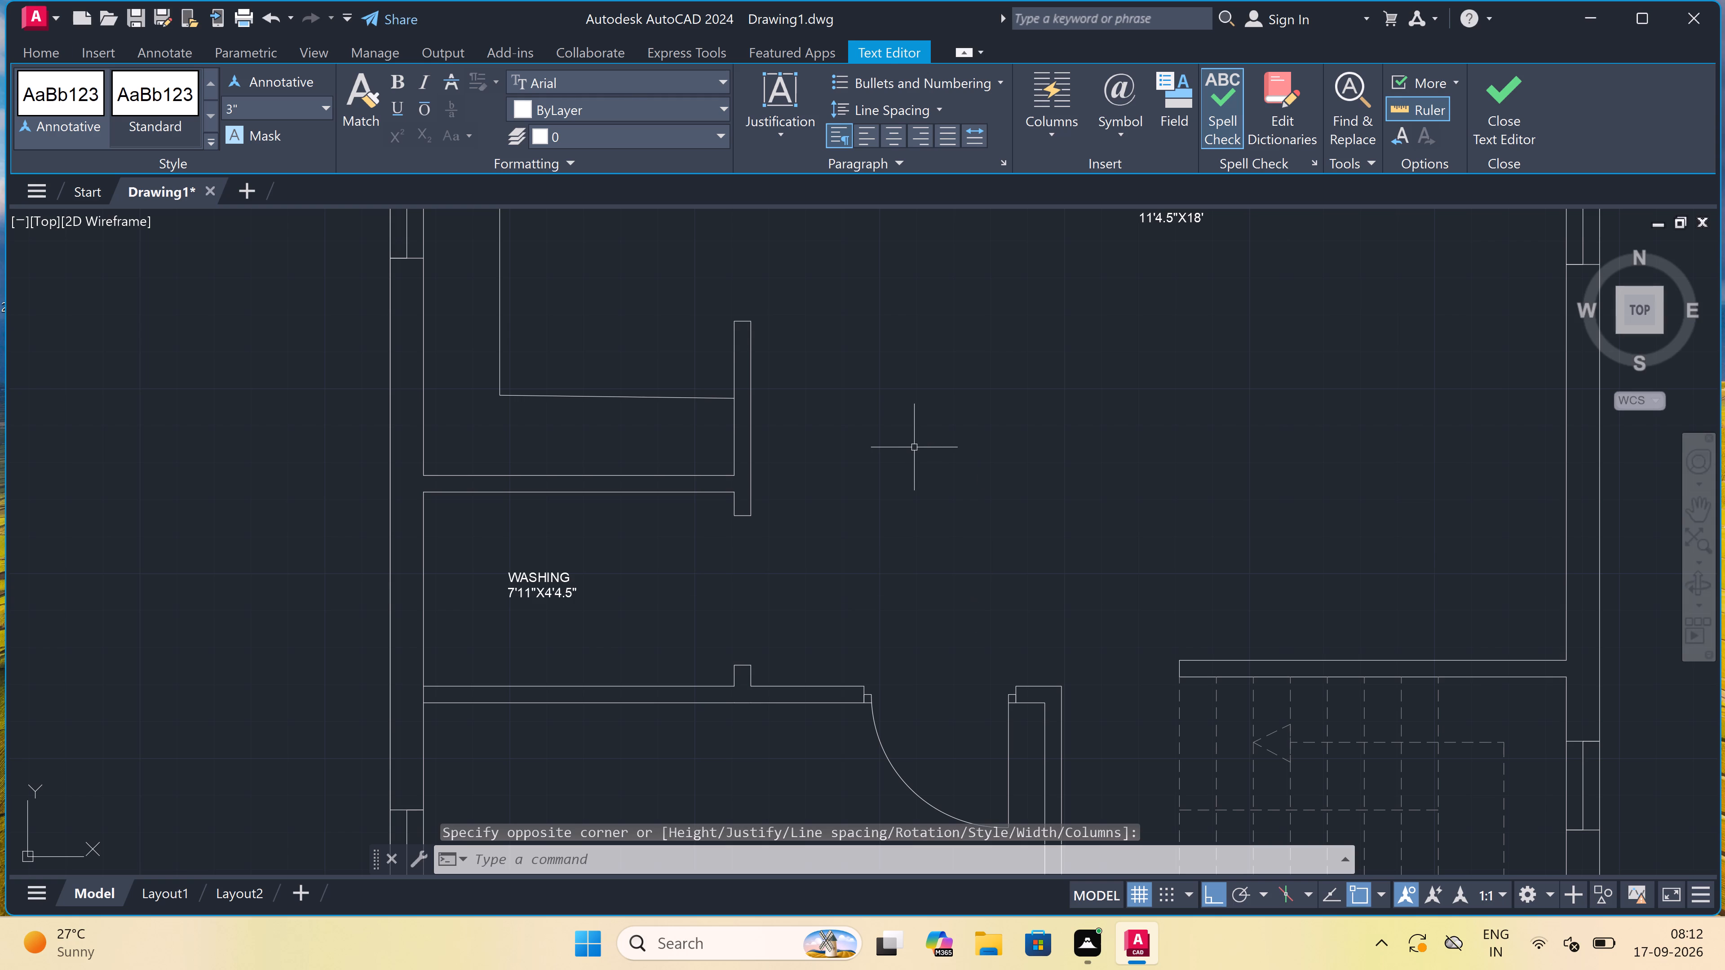
# Add a two-line multiline text label reading KITCHEN and 7'X10'11" in the room with the counter directly above the washing space.
pyautogui.press('space')
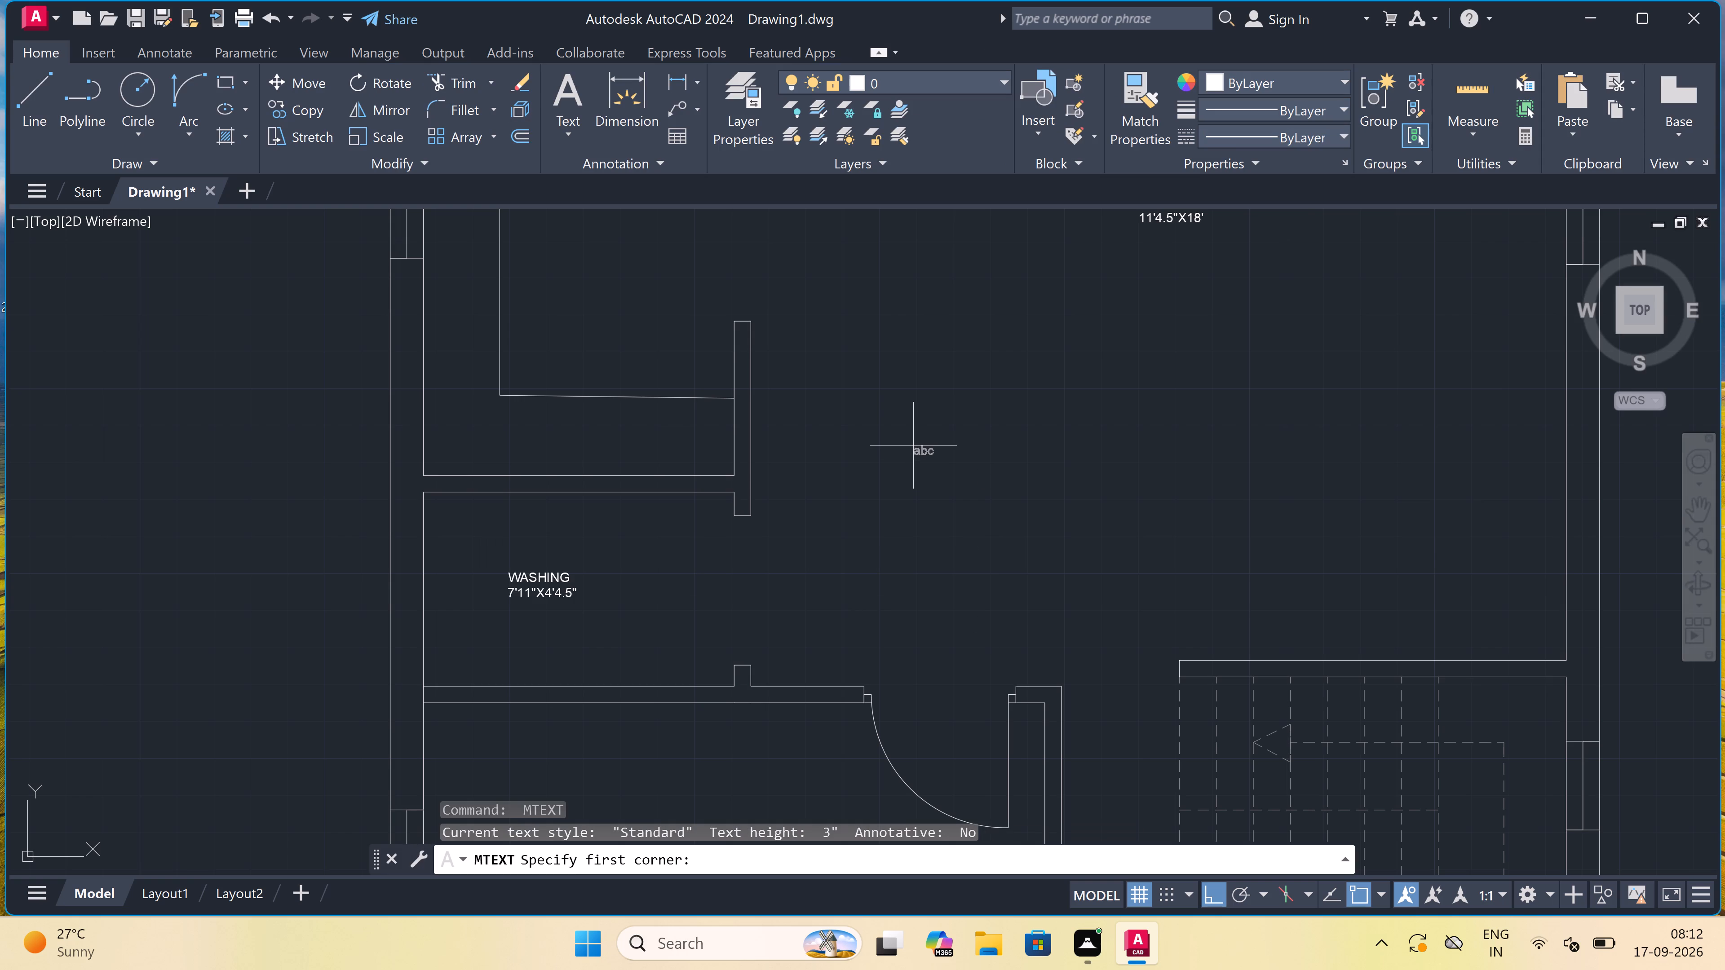
pyautogui.scroll(-3, 878, 424)
pyautogui.scroll(2, 848, 353)
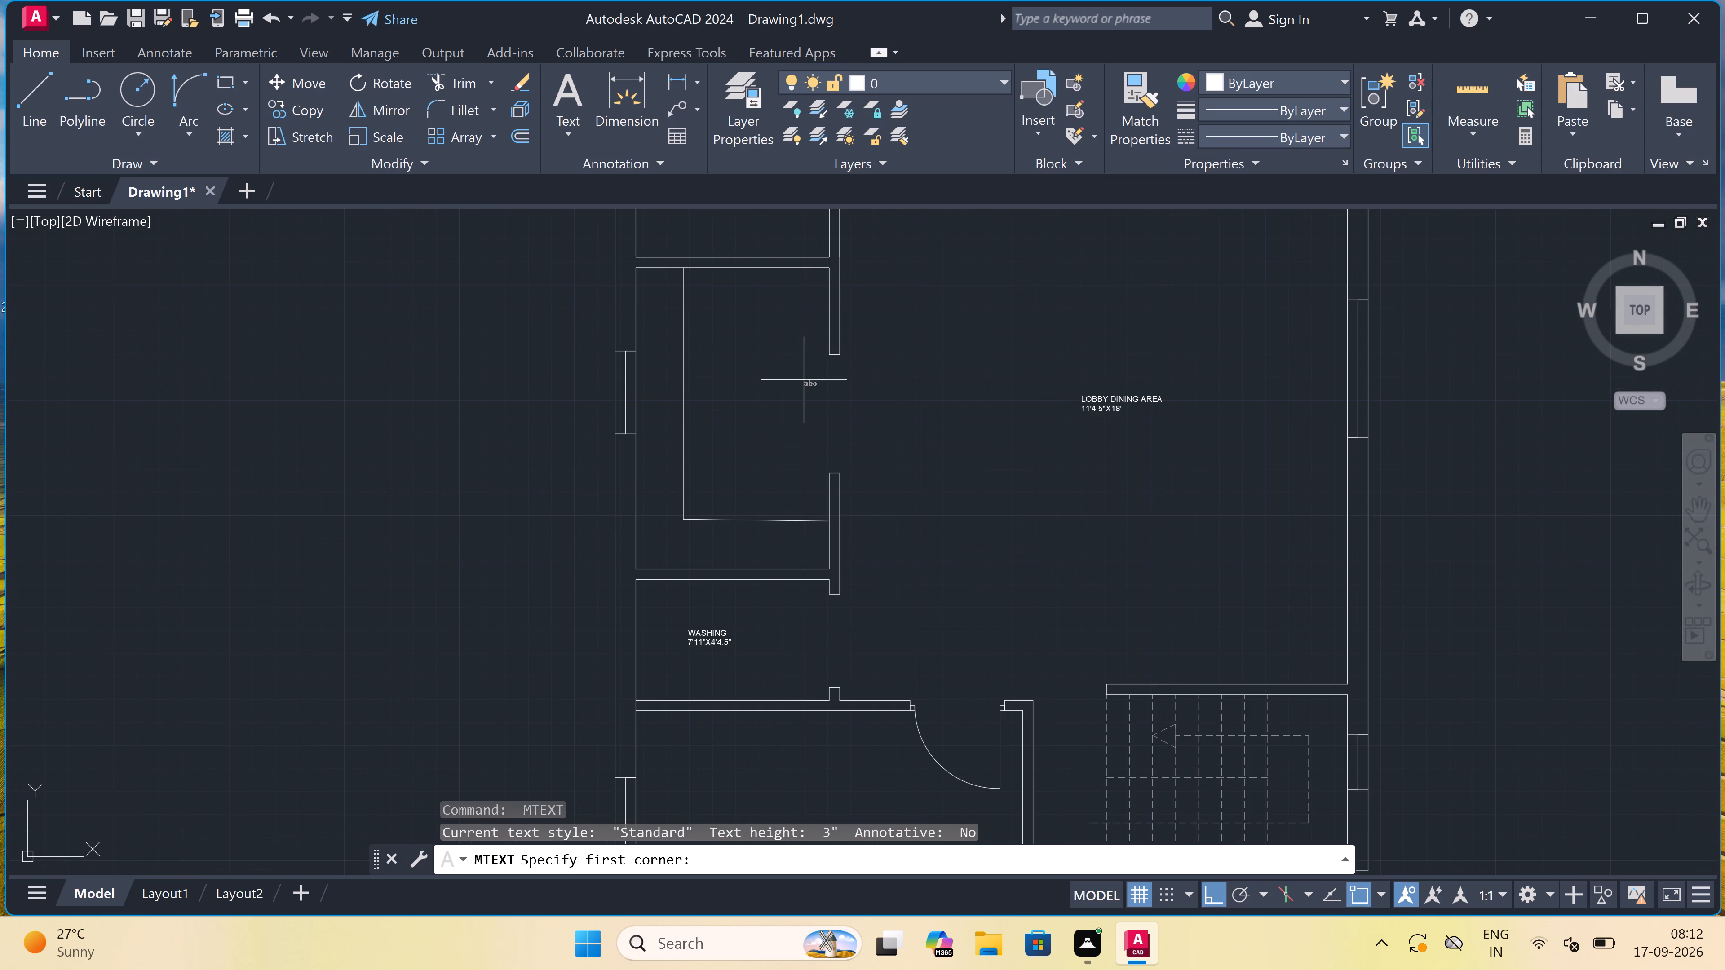
pyautogui.click(743, 391)
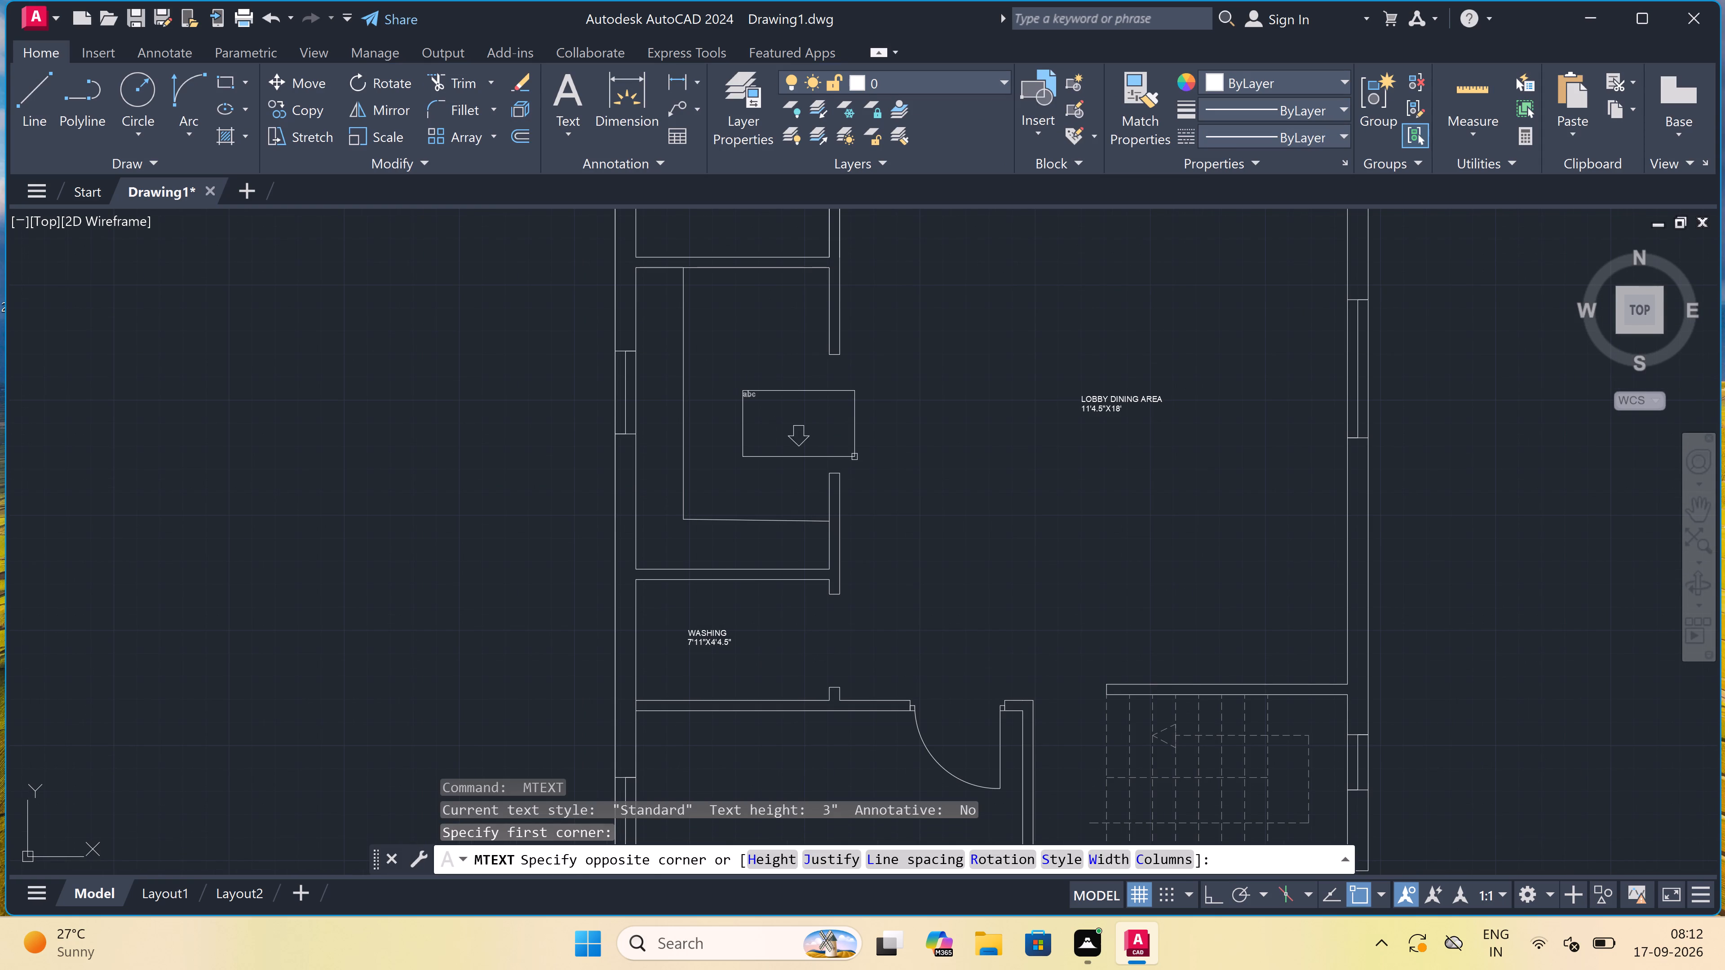
pyautogui.click(1011, 435)
pyautogui.scroll(2, 784, 412)
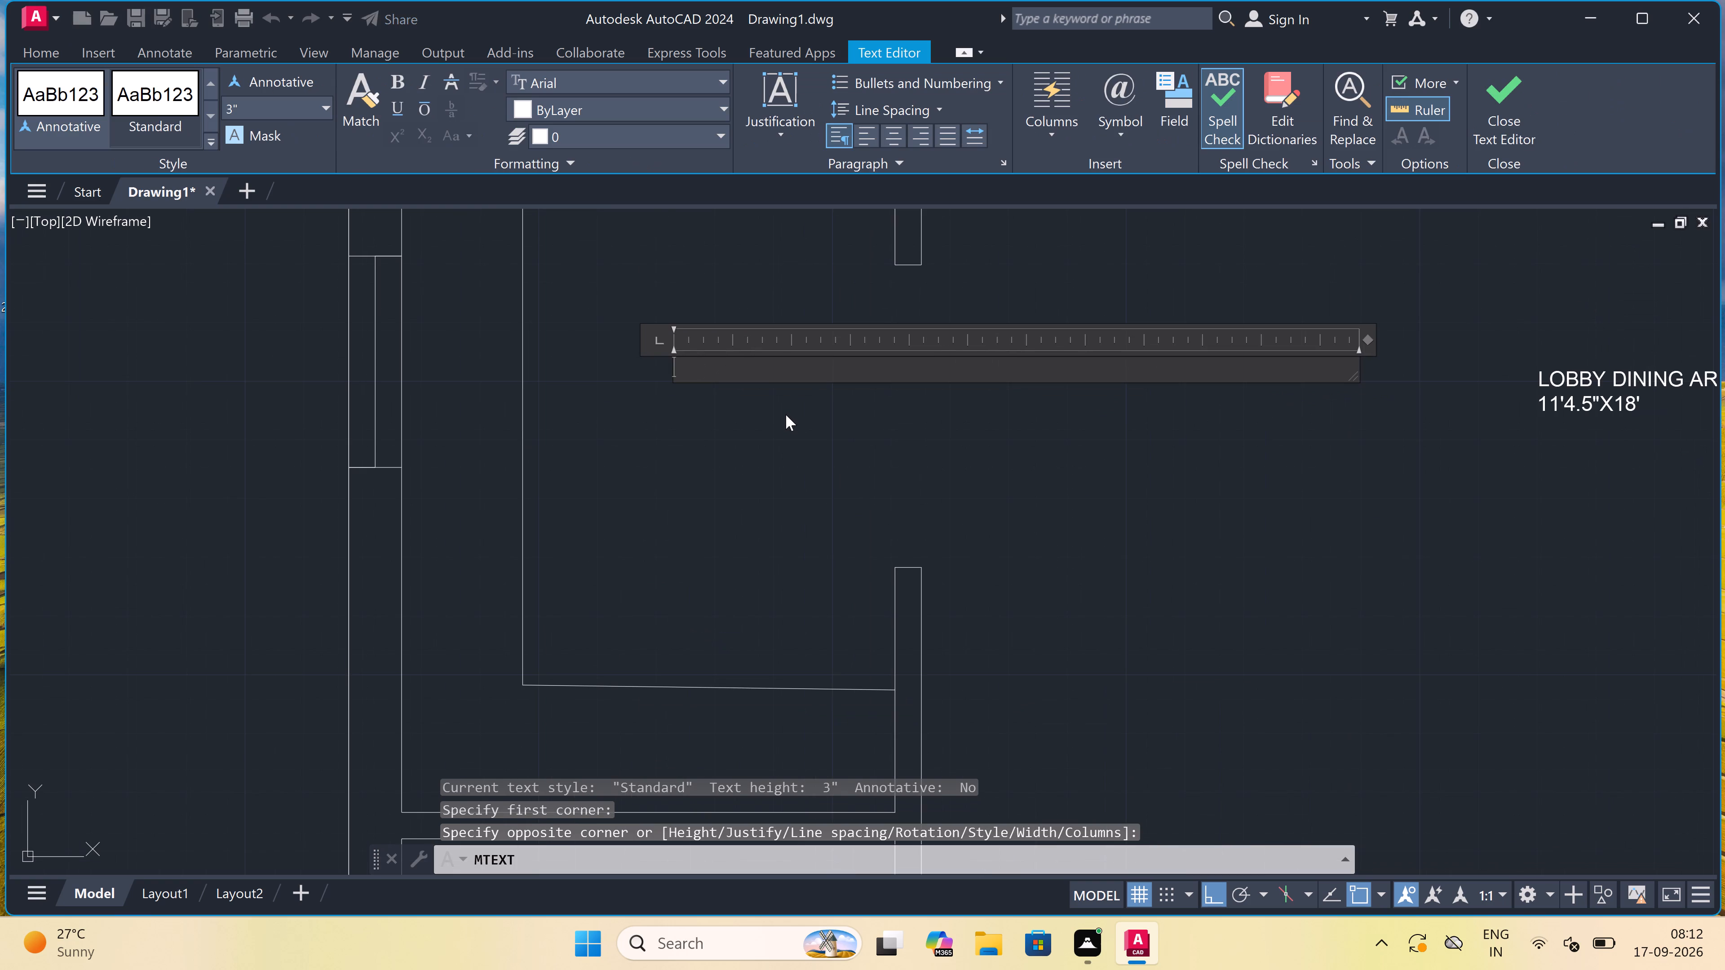
pyautogui.write('KITCHEN')
pyautogui.press('Return')
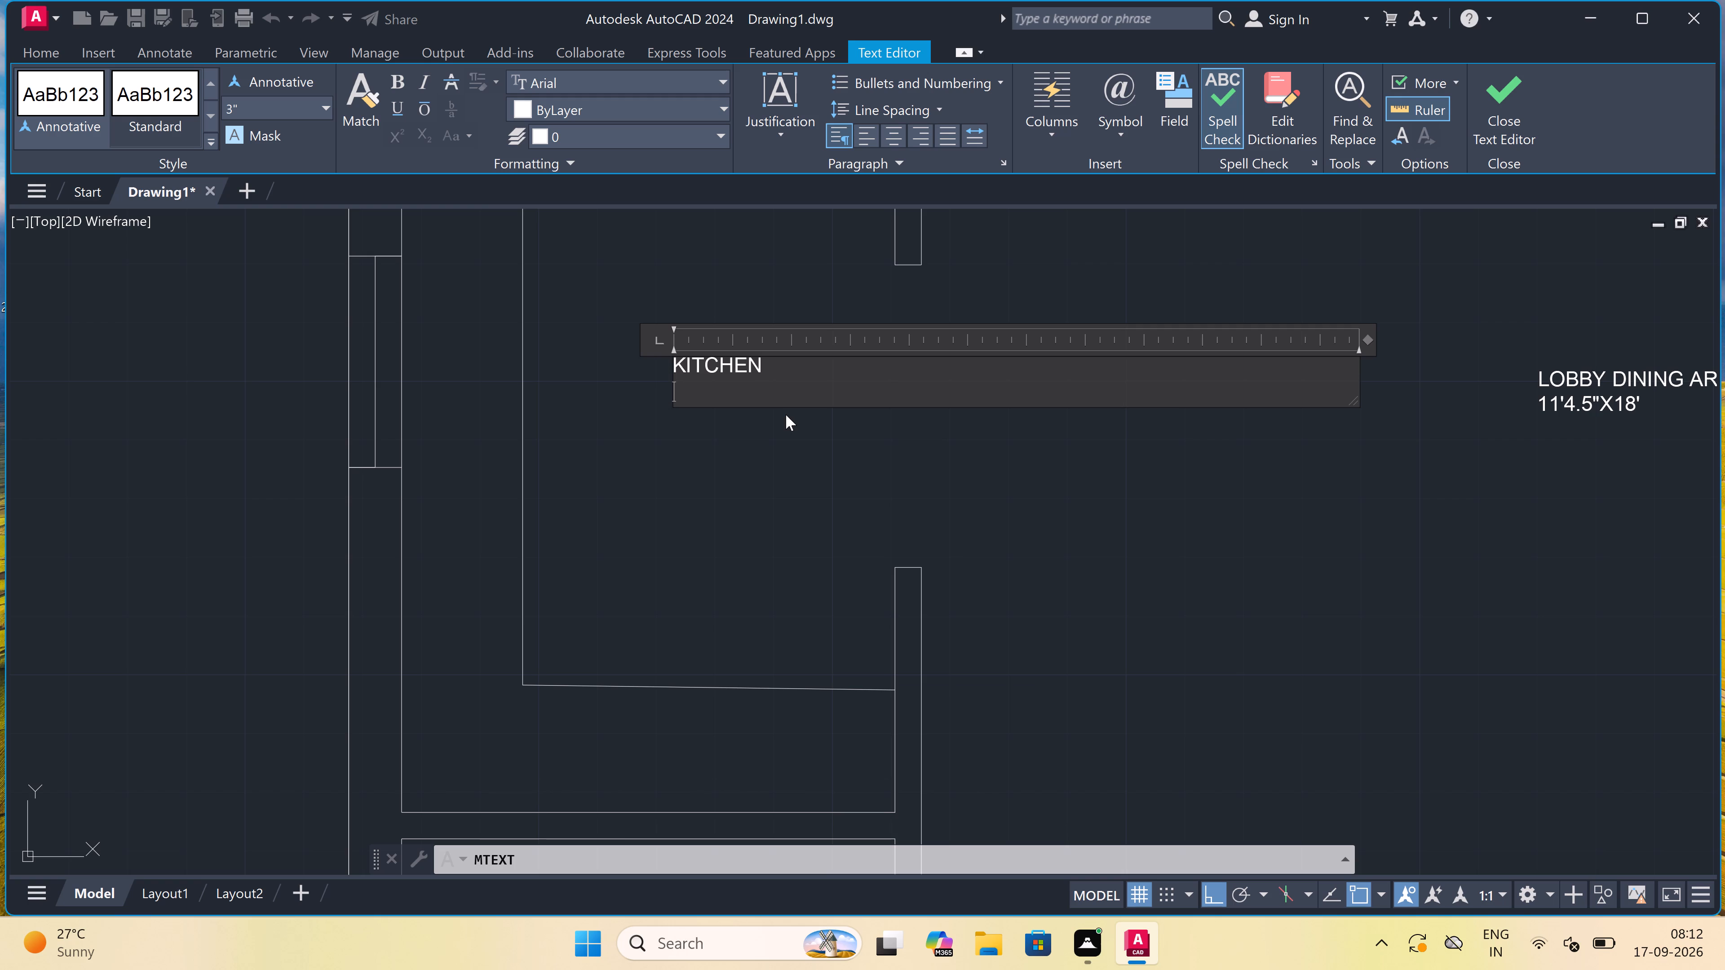
pyautogui.write("7'")
pyautogui.write('11')
pyautogui.hotkey('shift', '"')
pyautogui.press('x')
pyautogui.press('BackSpace')
pyautogui.press('BackSpace')
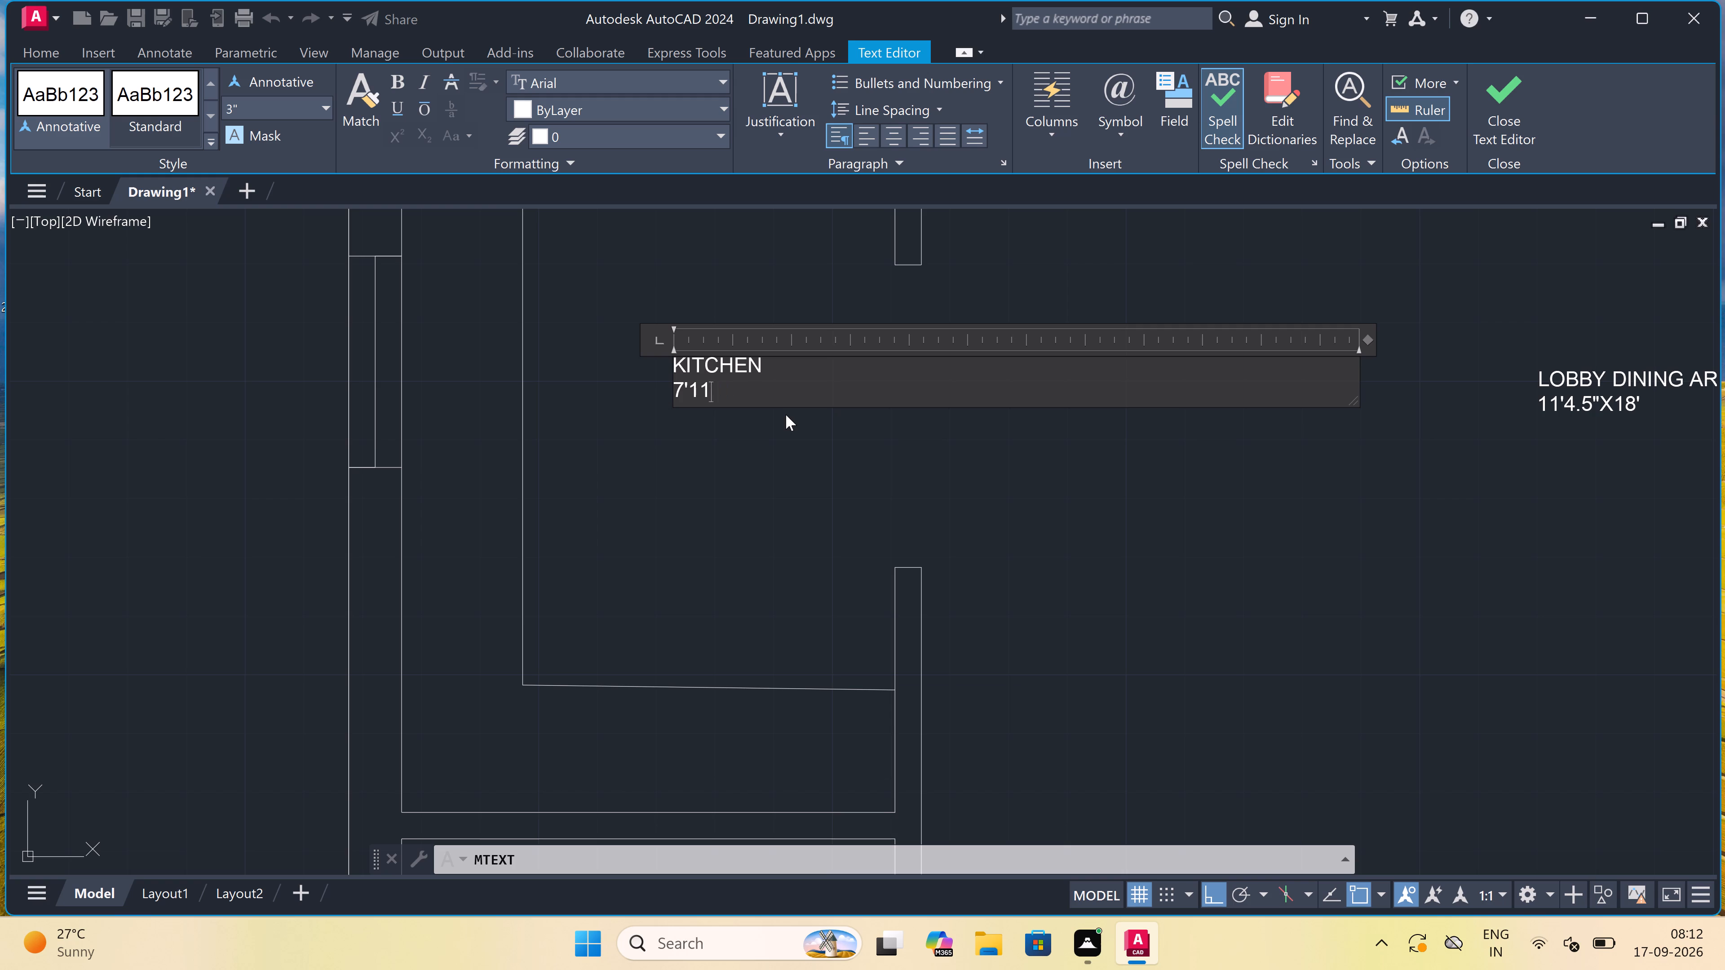
pyautogui.press('BackSpace')
pyautogui.press('BackSpace')
pyautogui.write('X1')
pyautogui.write("0'")
pyautogui.write('11')
pyautogui.hotkey('shift', '"')
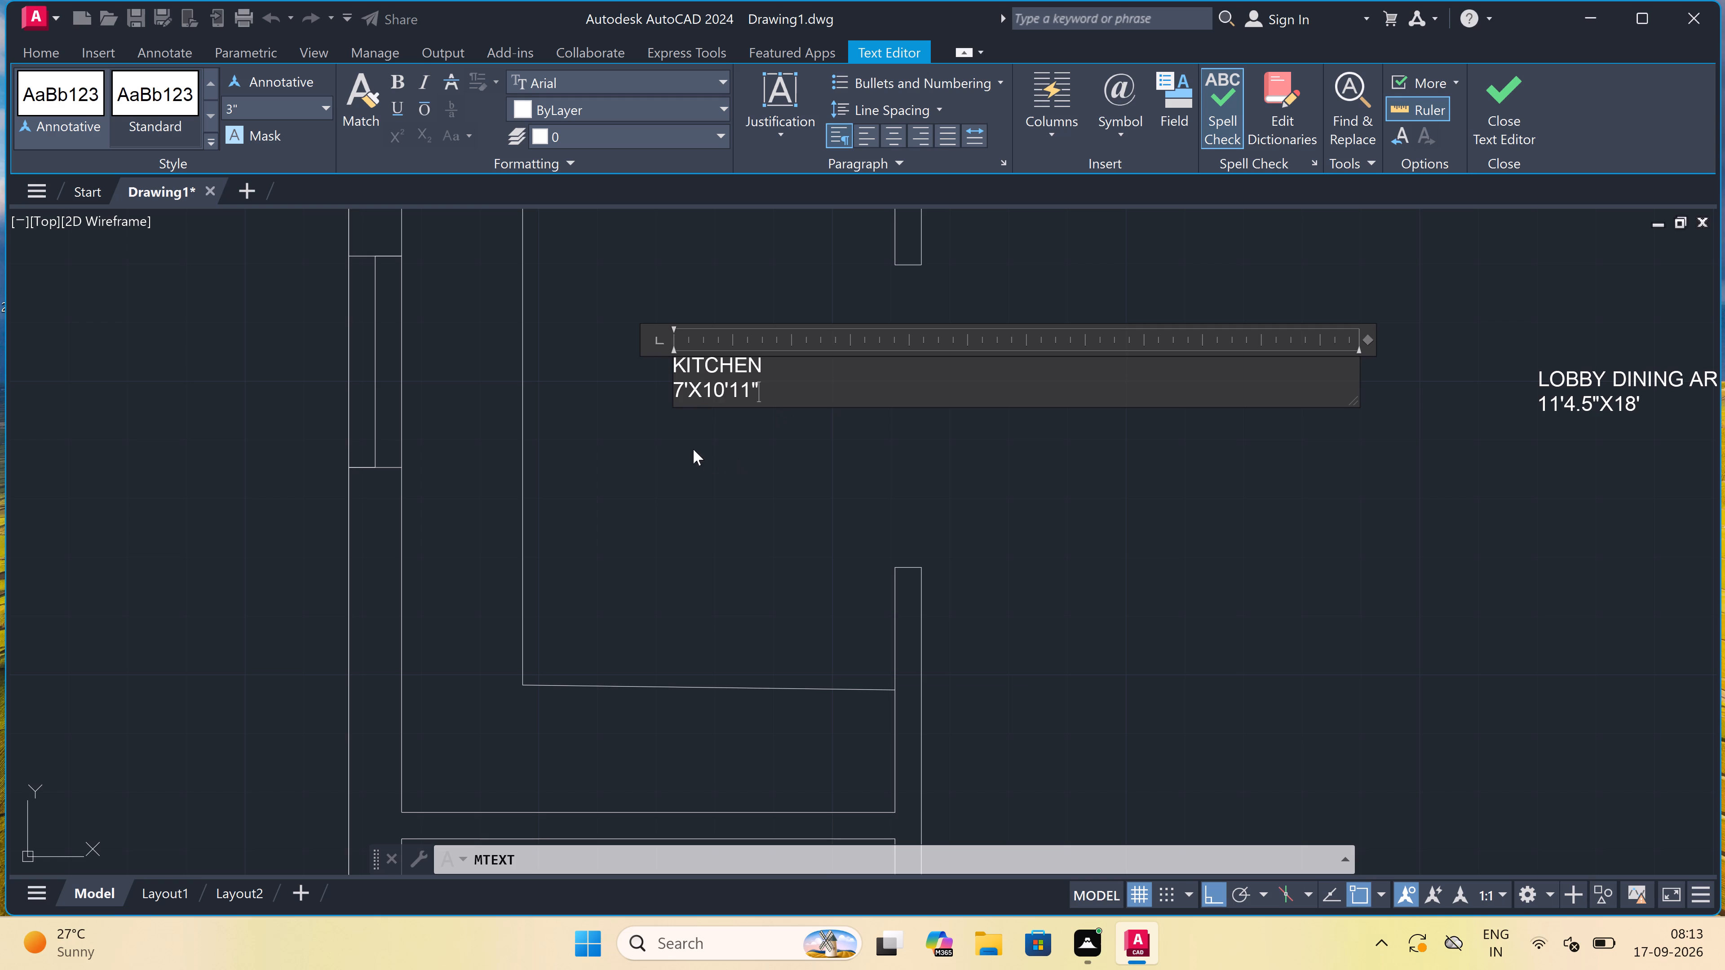
pyautogui.click(693, 449)
# Add a two-line multiline text label reading STORE ROOM and 7'X5'11" in the small room directly above the kitchen.
pyautogui.scroll(-6, 693, 449)
pyautogui.scroll(-2, 724, 427)
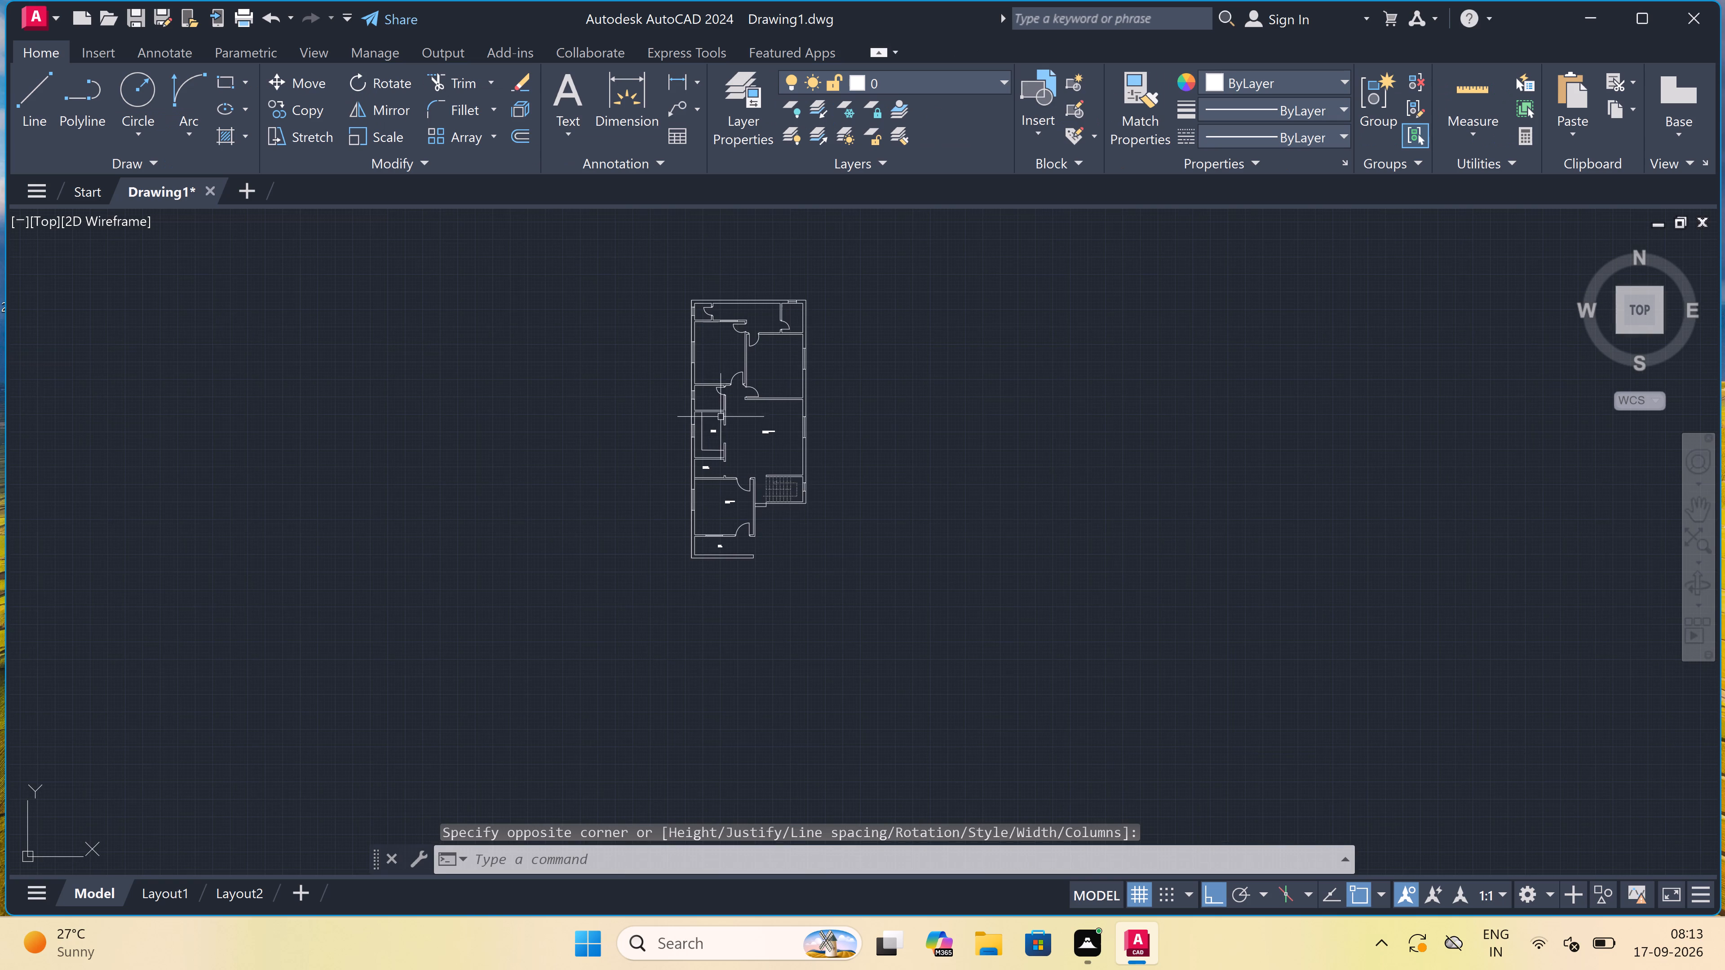
pyautogui.scroll(5, 711, 399)
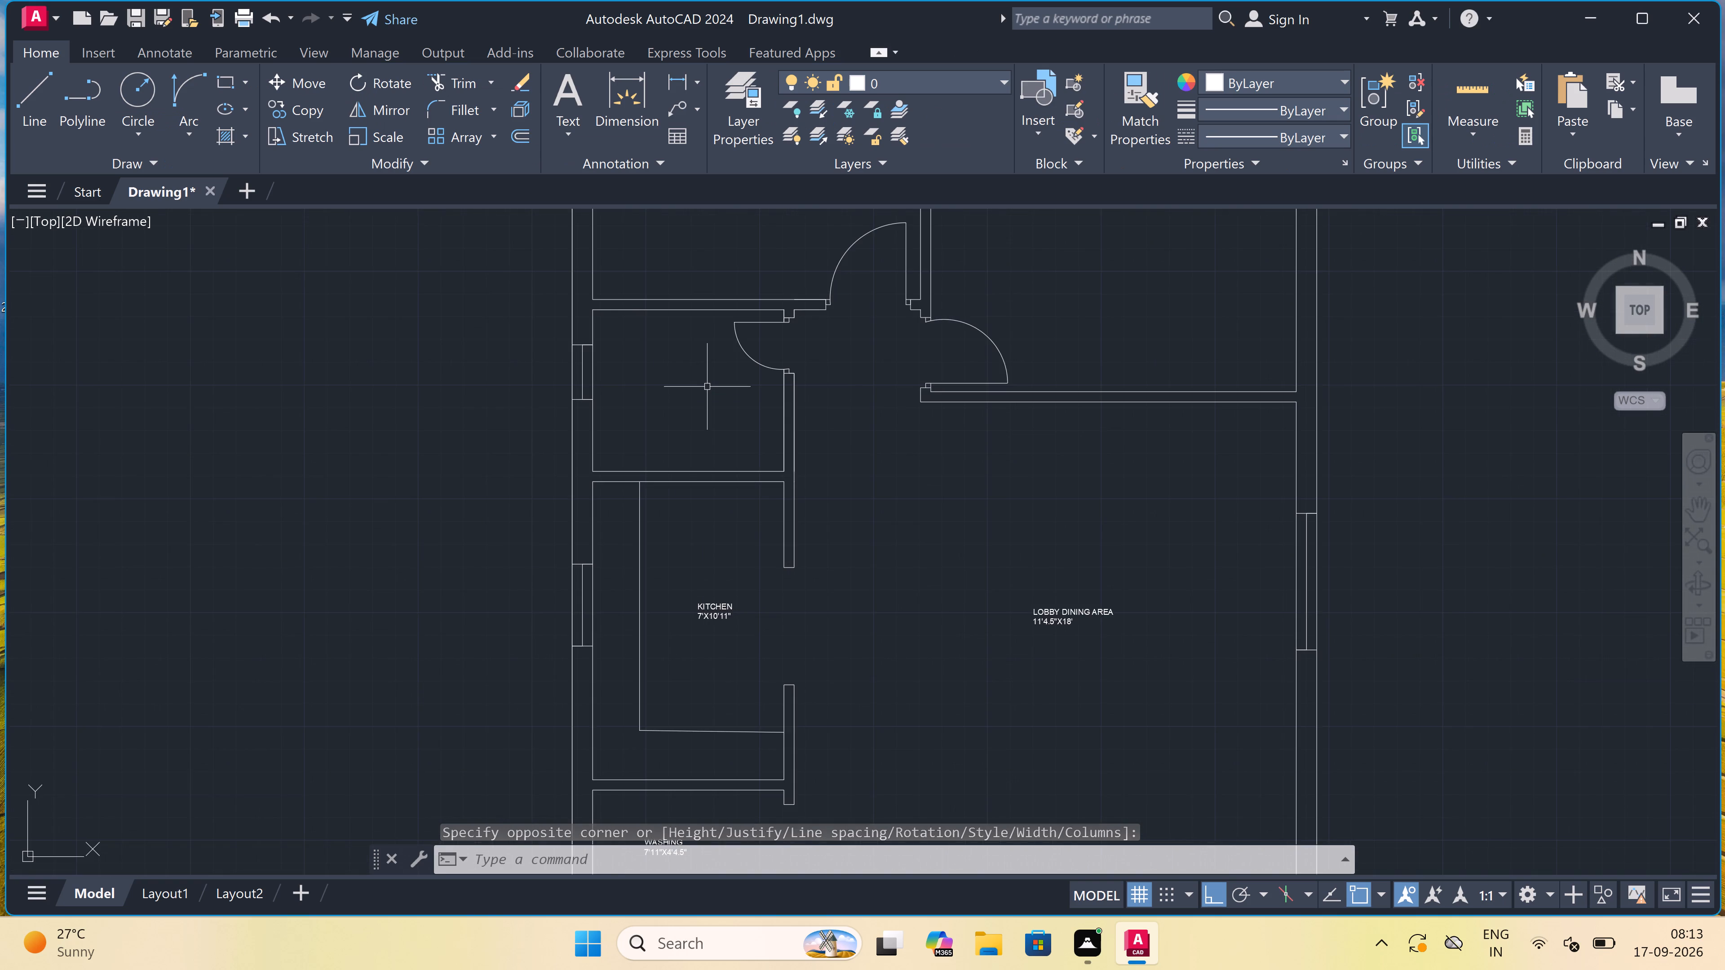
pyautogui.press('space')
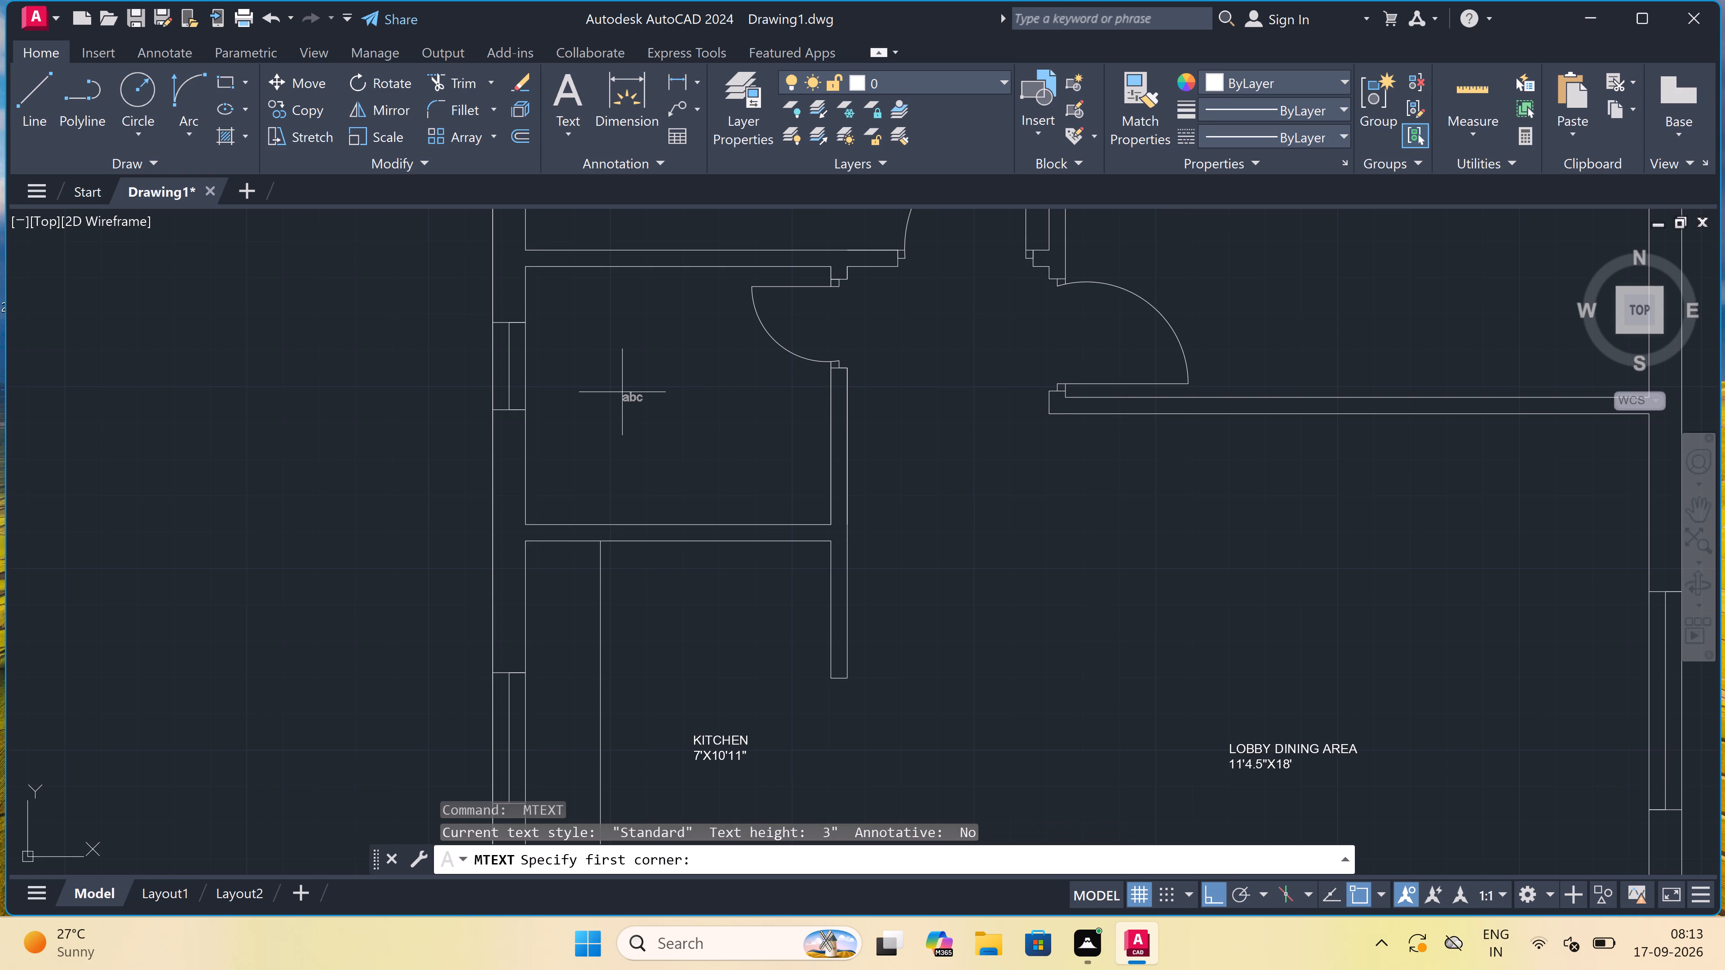
pyautogui.click(597, 385)
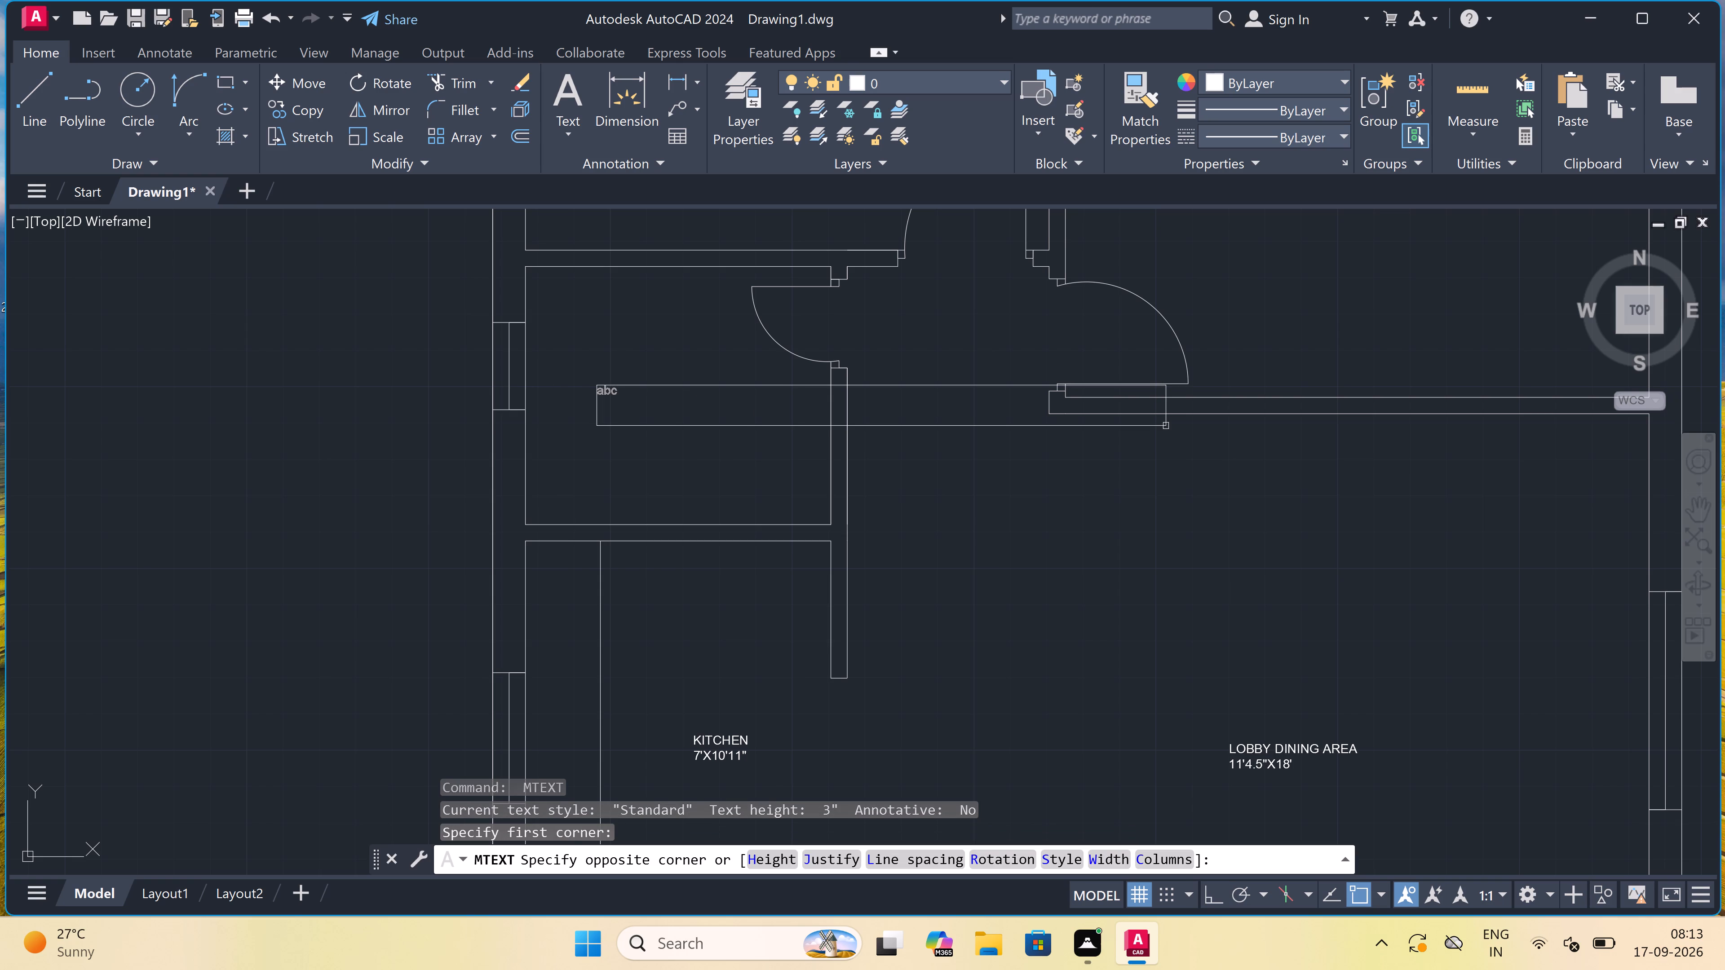
pyautogui.click(1166, 426)
pyautogui.scroll(2, 618, 369)
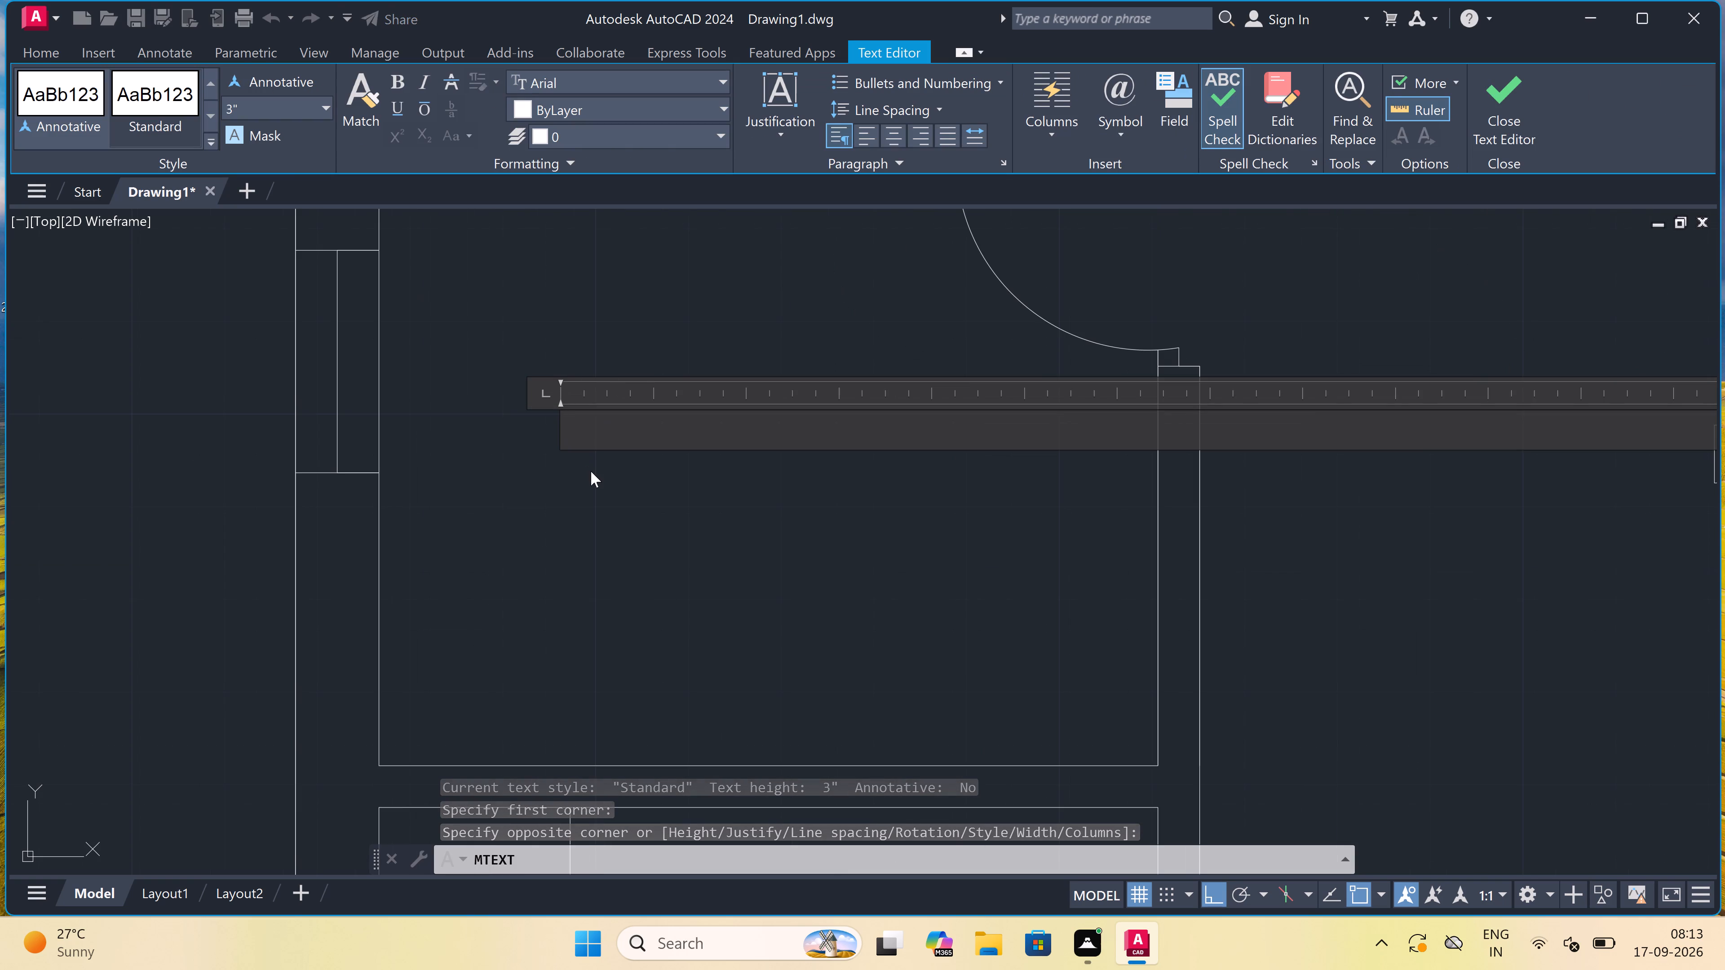
pyautogui.write('STORE RO')
pyautogui.write('OM')
pyautogui.press('Return')
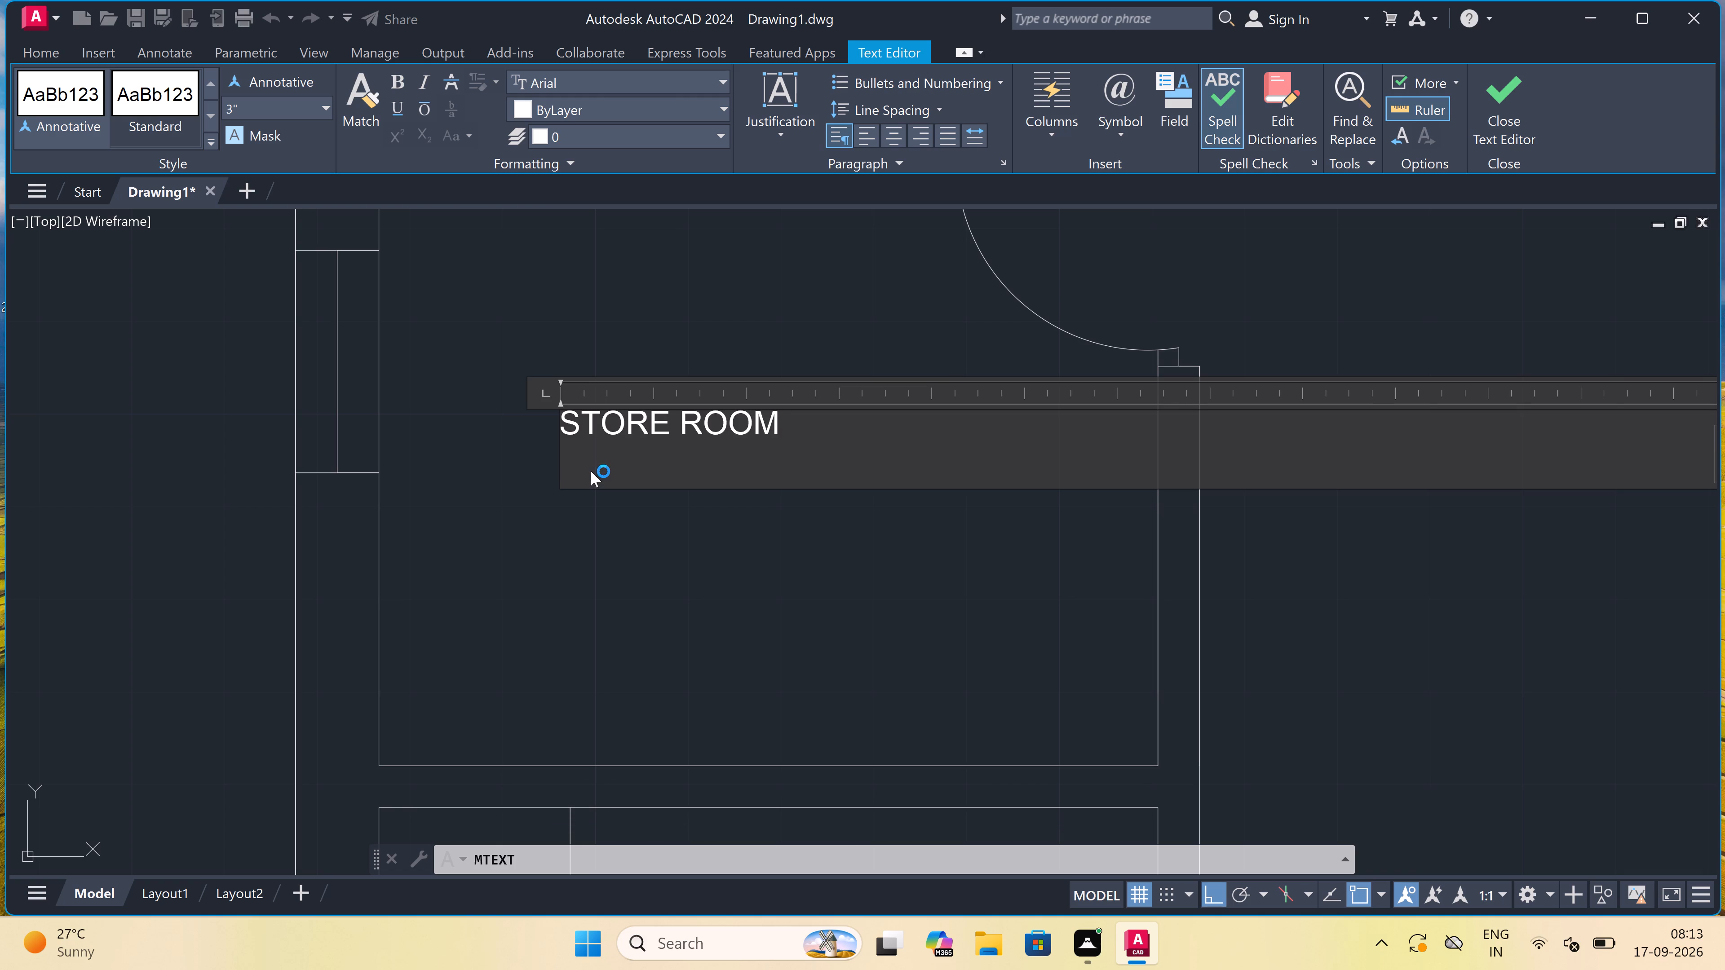
pyautogui.write("7'X")
pyautogui.write('11')
pyautogui.press('BackSpace')
pyautogui.press('BackSpace')
pyautogui.write("5'")
pyautogui.write('11')
pyautogui.hotkey('shift', '"')
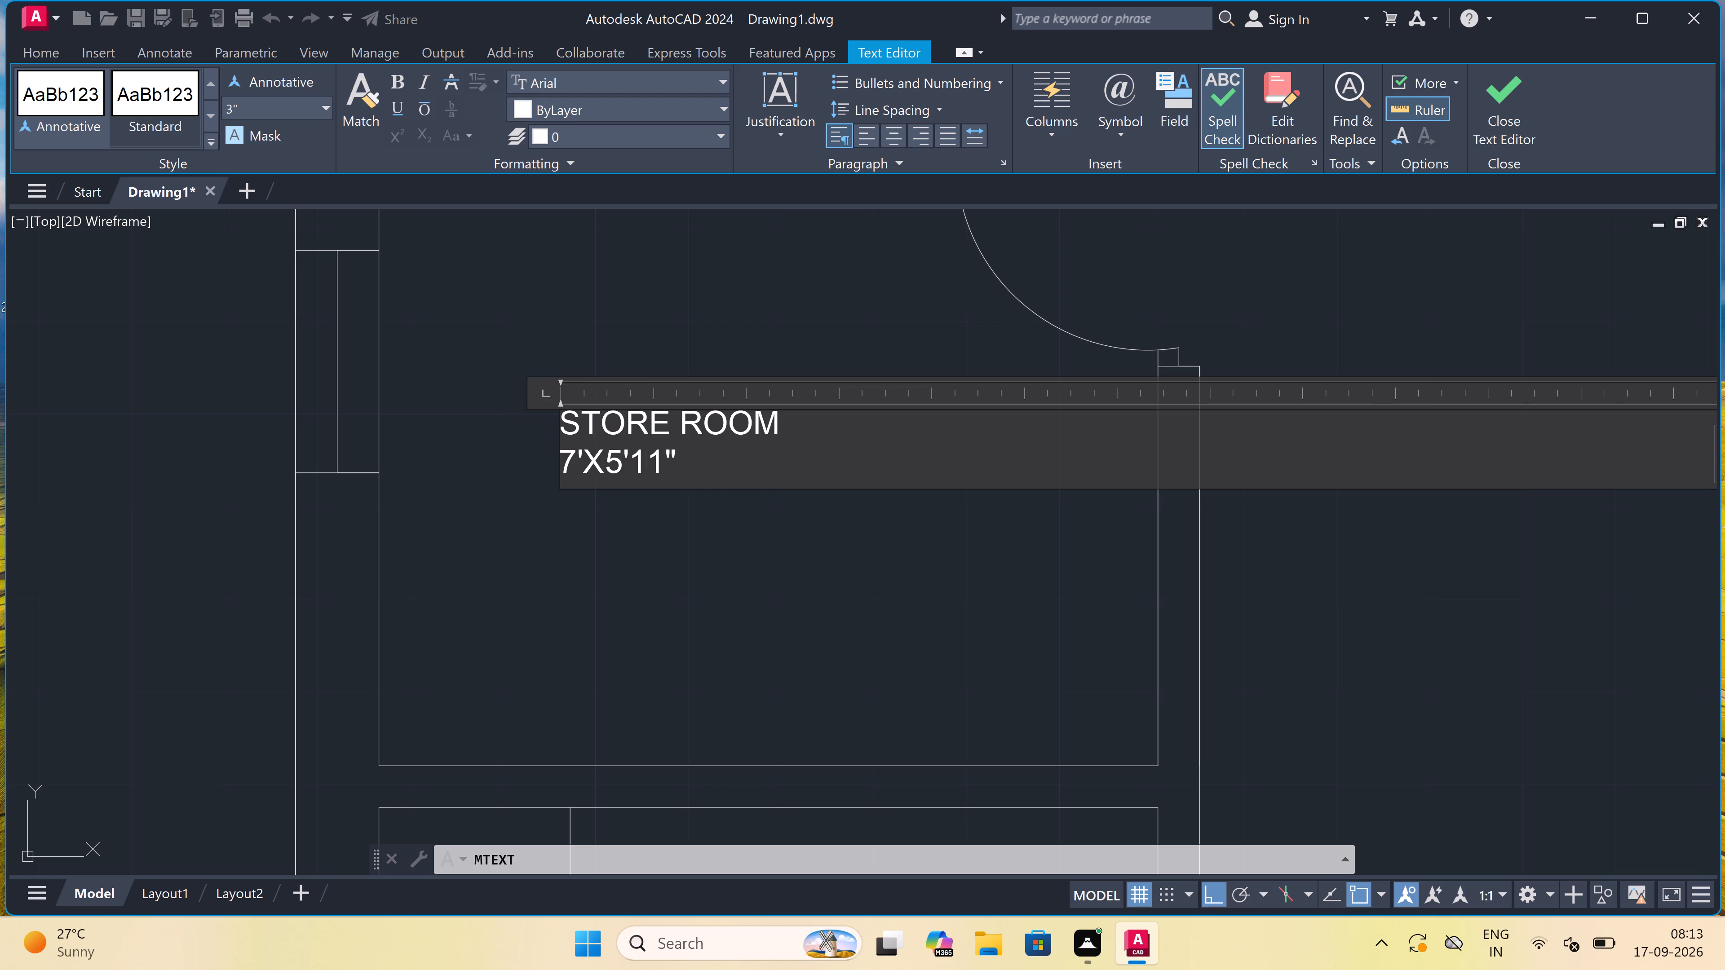
pyautogui.moveTo(620, 562); pyautogui.dragTo(623, 566)
# Add a two-line multiline text label reading BEDROOM and 12'X14'9.5" in the lower part of the room directly above the store room.
pyautogui.scroll(-6, 623, 565)
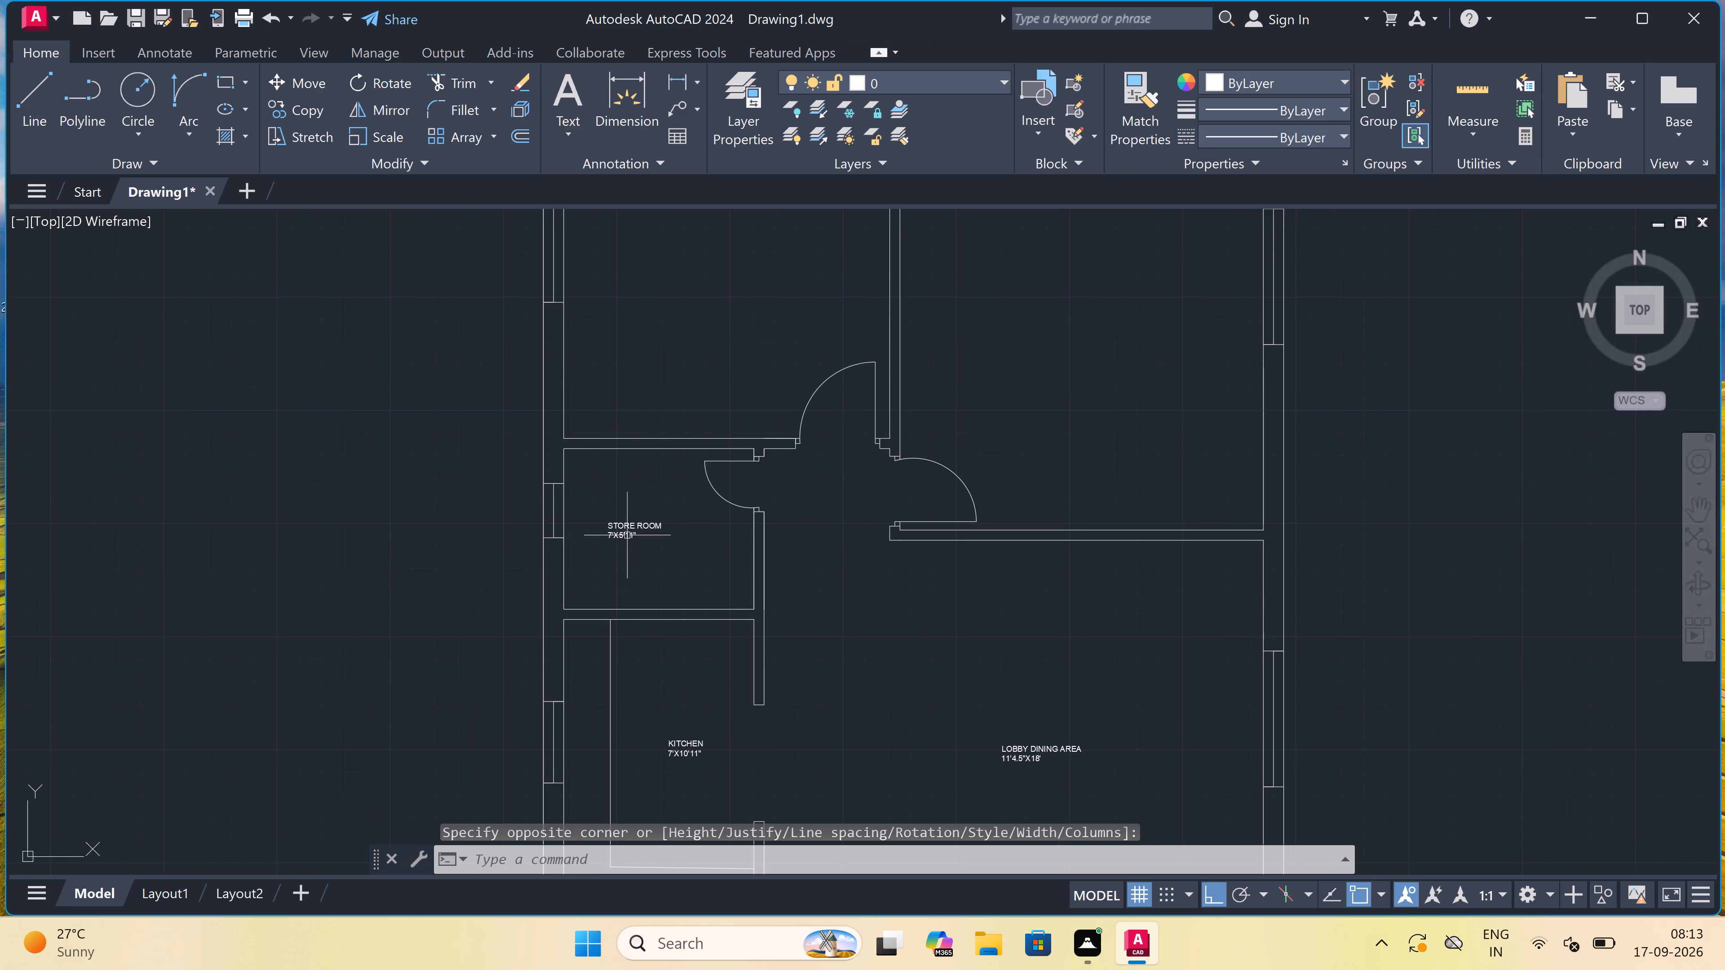
pyautogui.scroll(-2, 627, 532)
pyautogui.scroll(2, 651, 378)
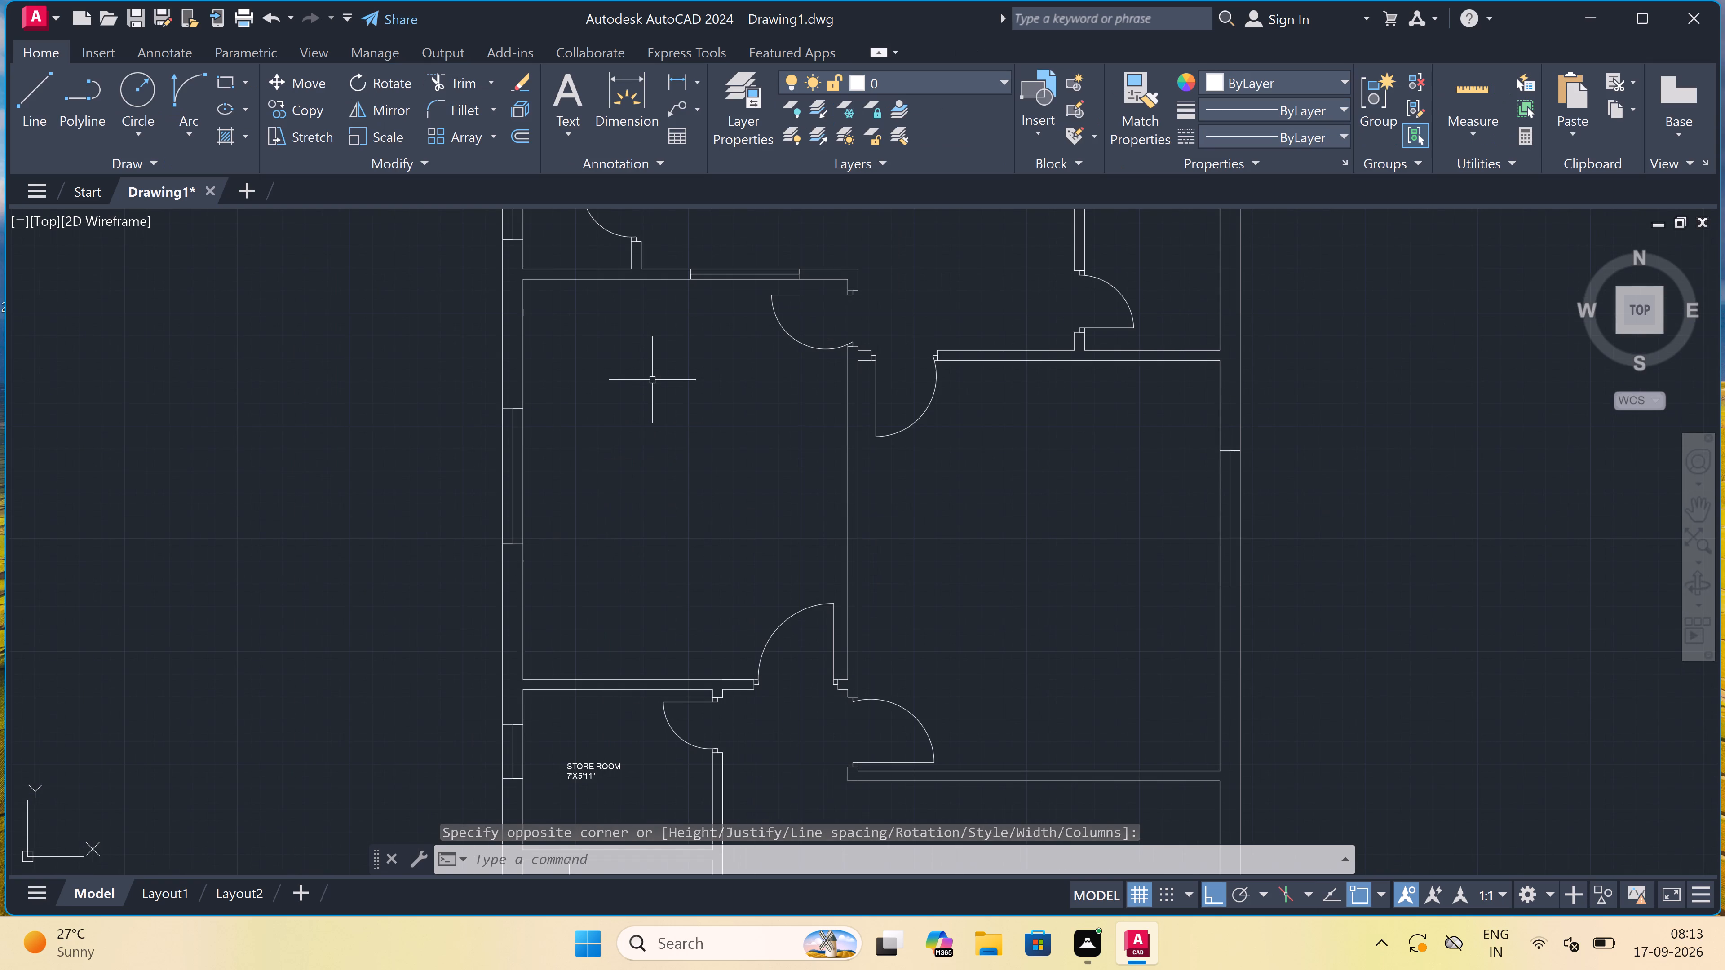
pyautogui.press('space')
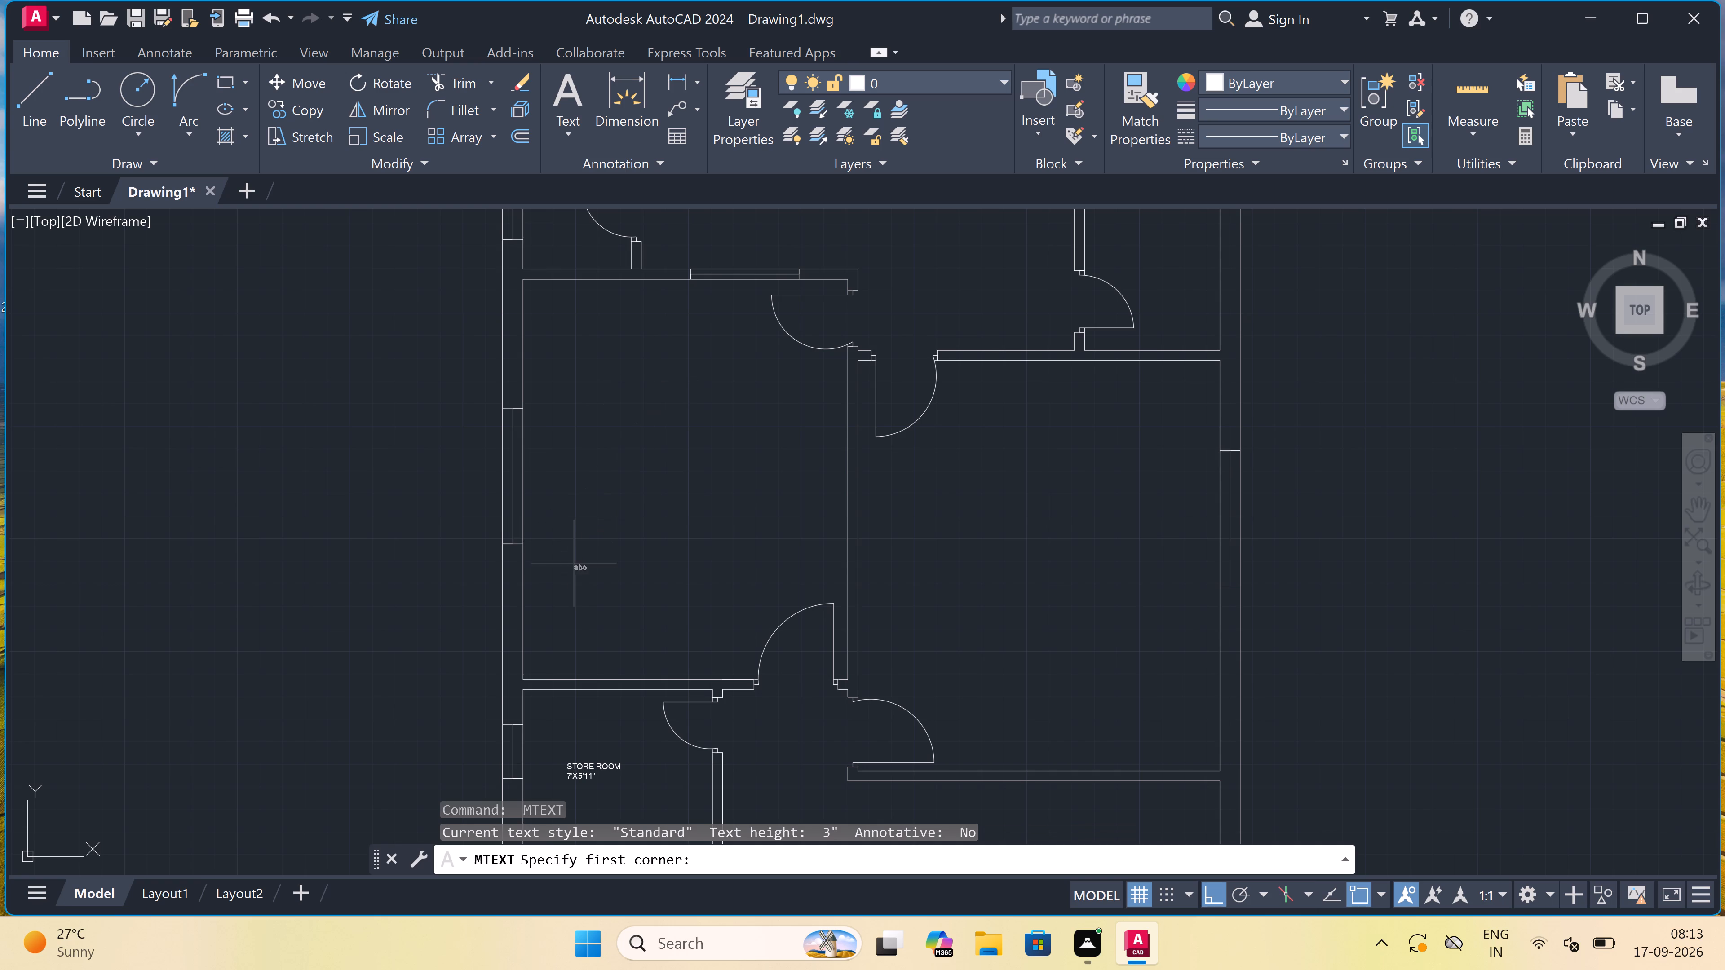
pyautogui.click(555, 629)
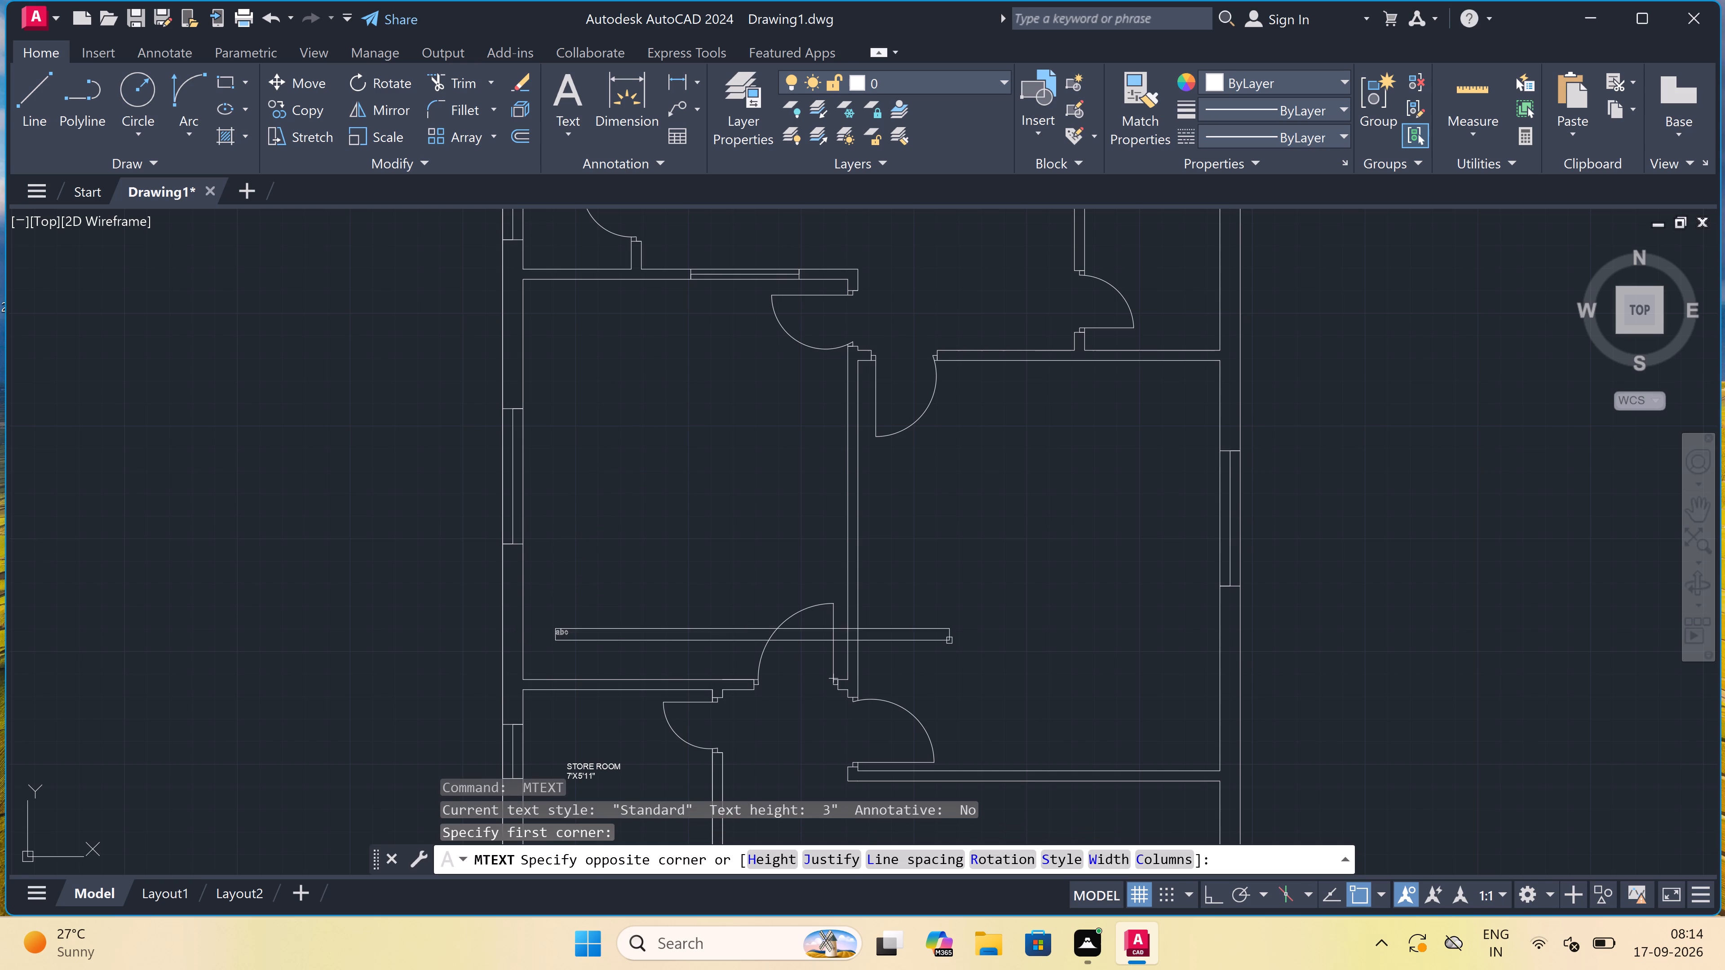
pyautogui.click(980, 643)
pyautogui.write('BED')
pyautogui.press('r')
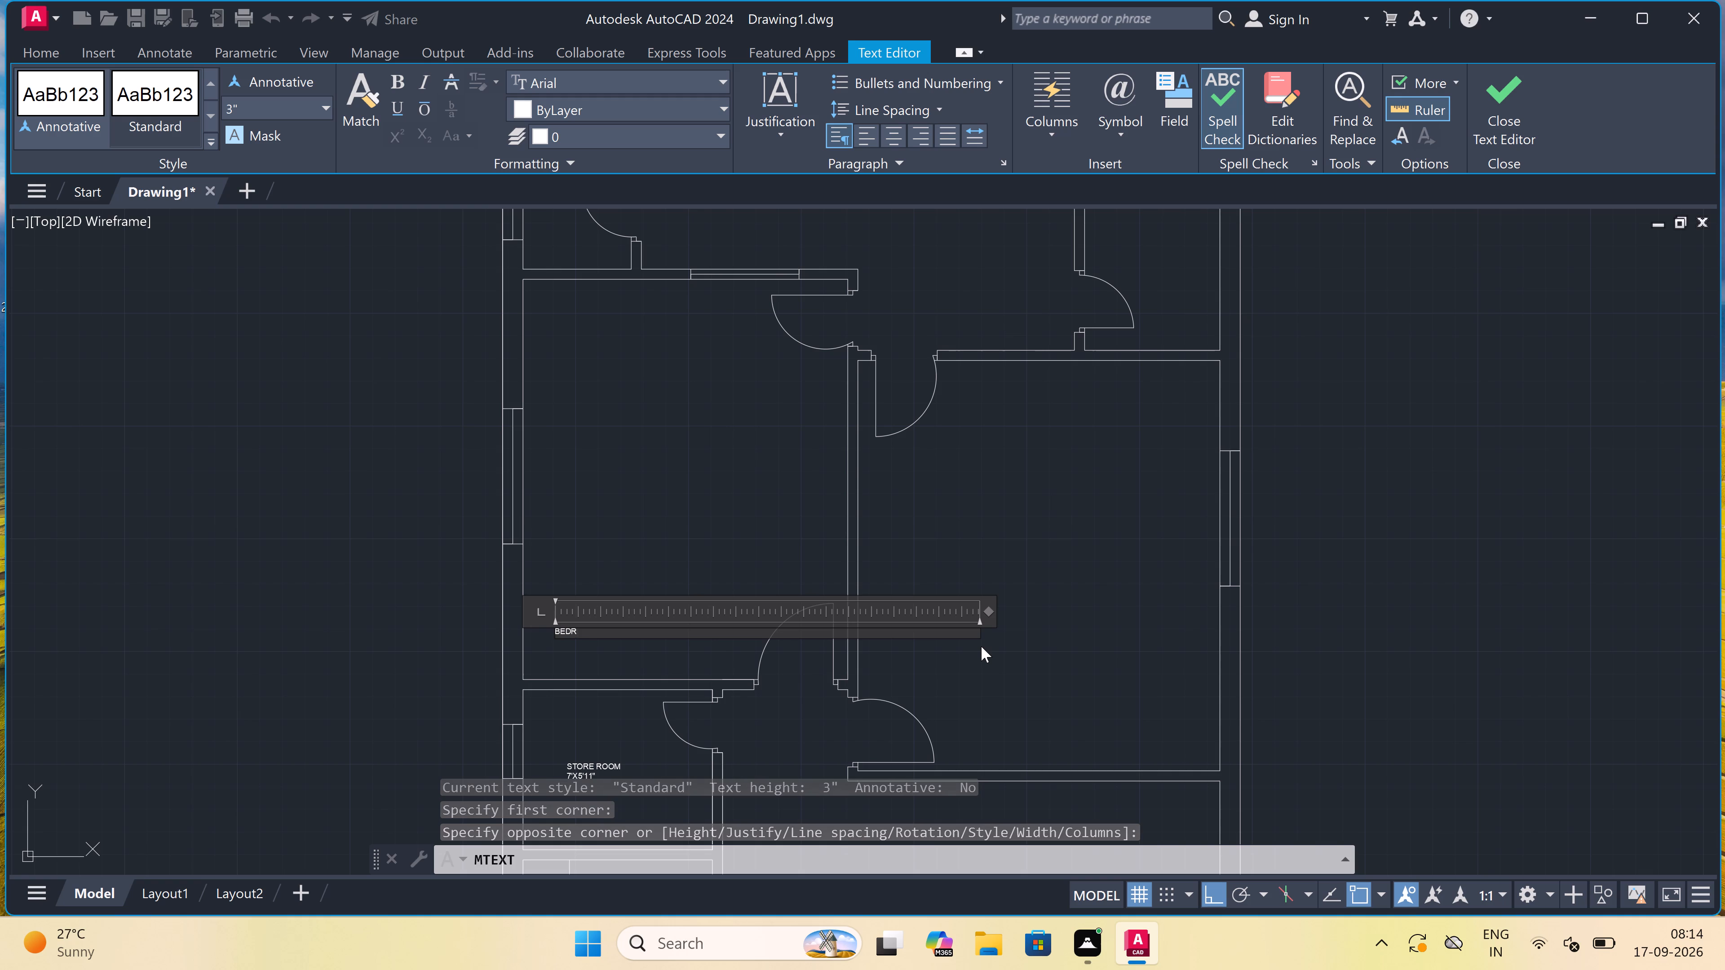
pyautogui.press('p')
pyautogui.press('BackSpace')
pyautogui.write('OM')
pyautogui.press('BackSpace')
pyautogui.write('OM')
pyautogui.press('Return')
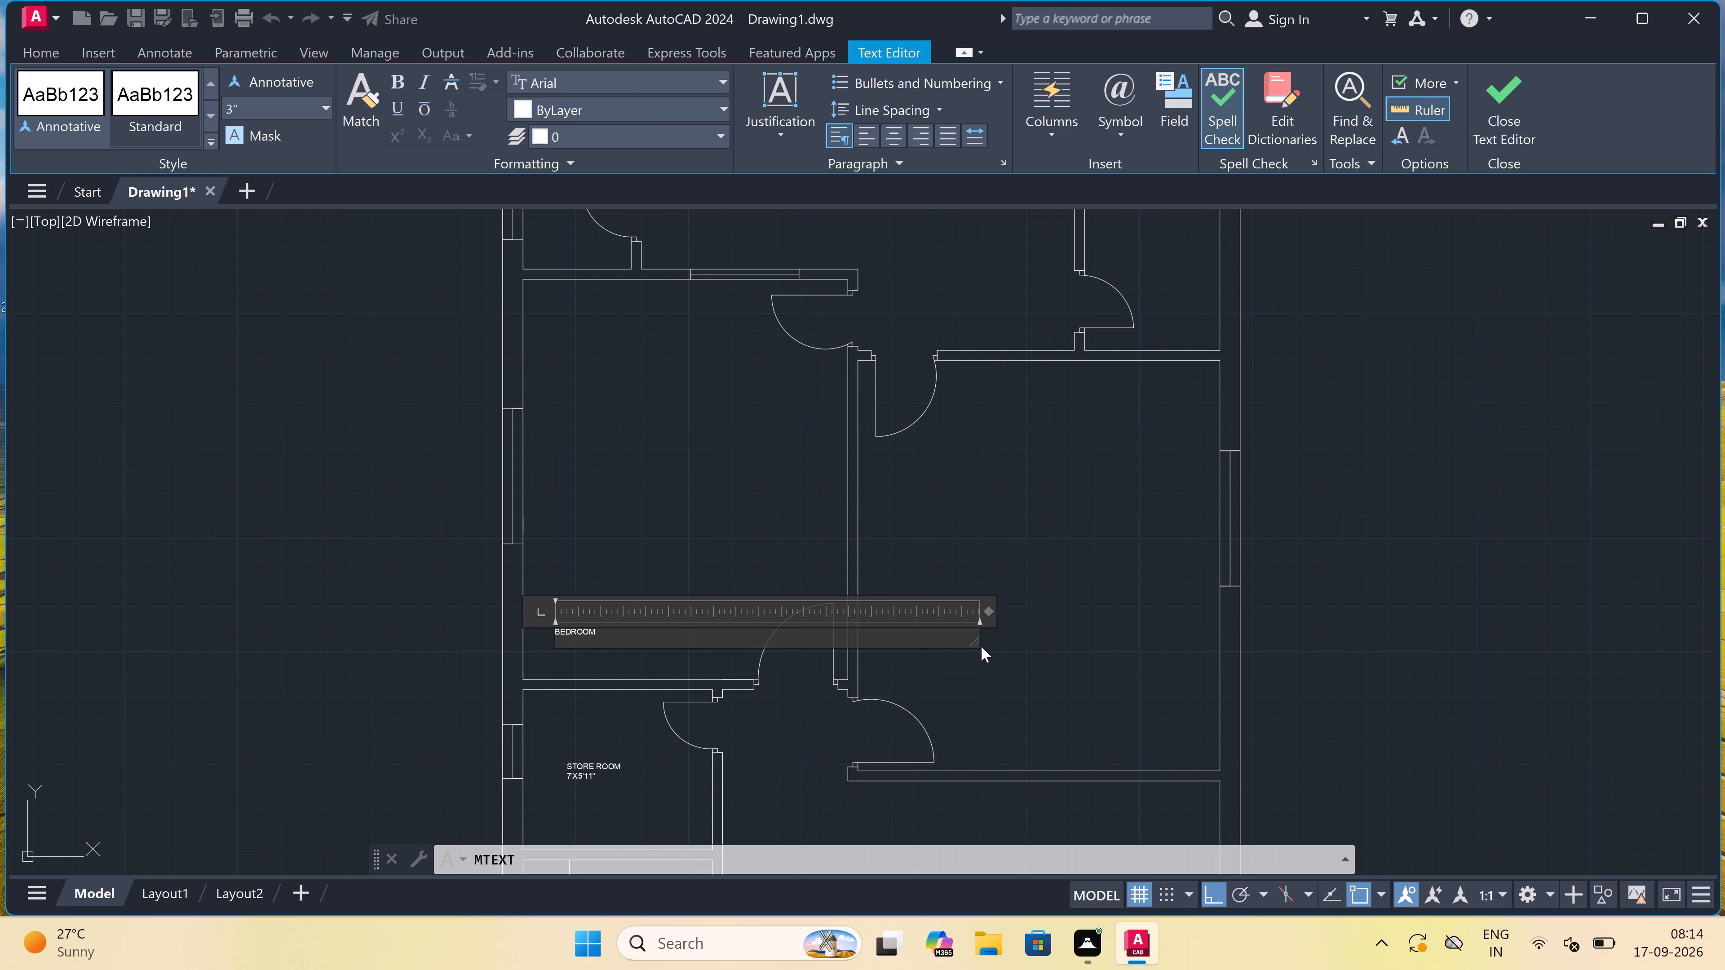
pyautogui.write('12')
pyautogui.press("'")
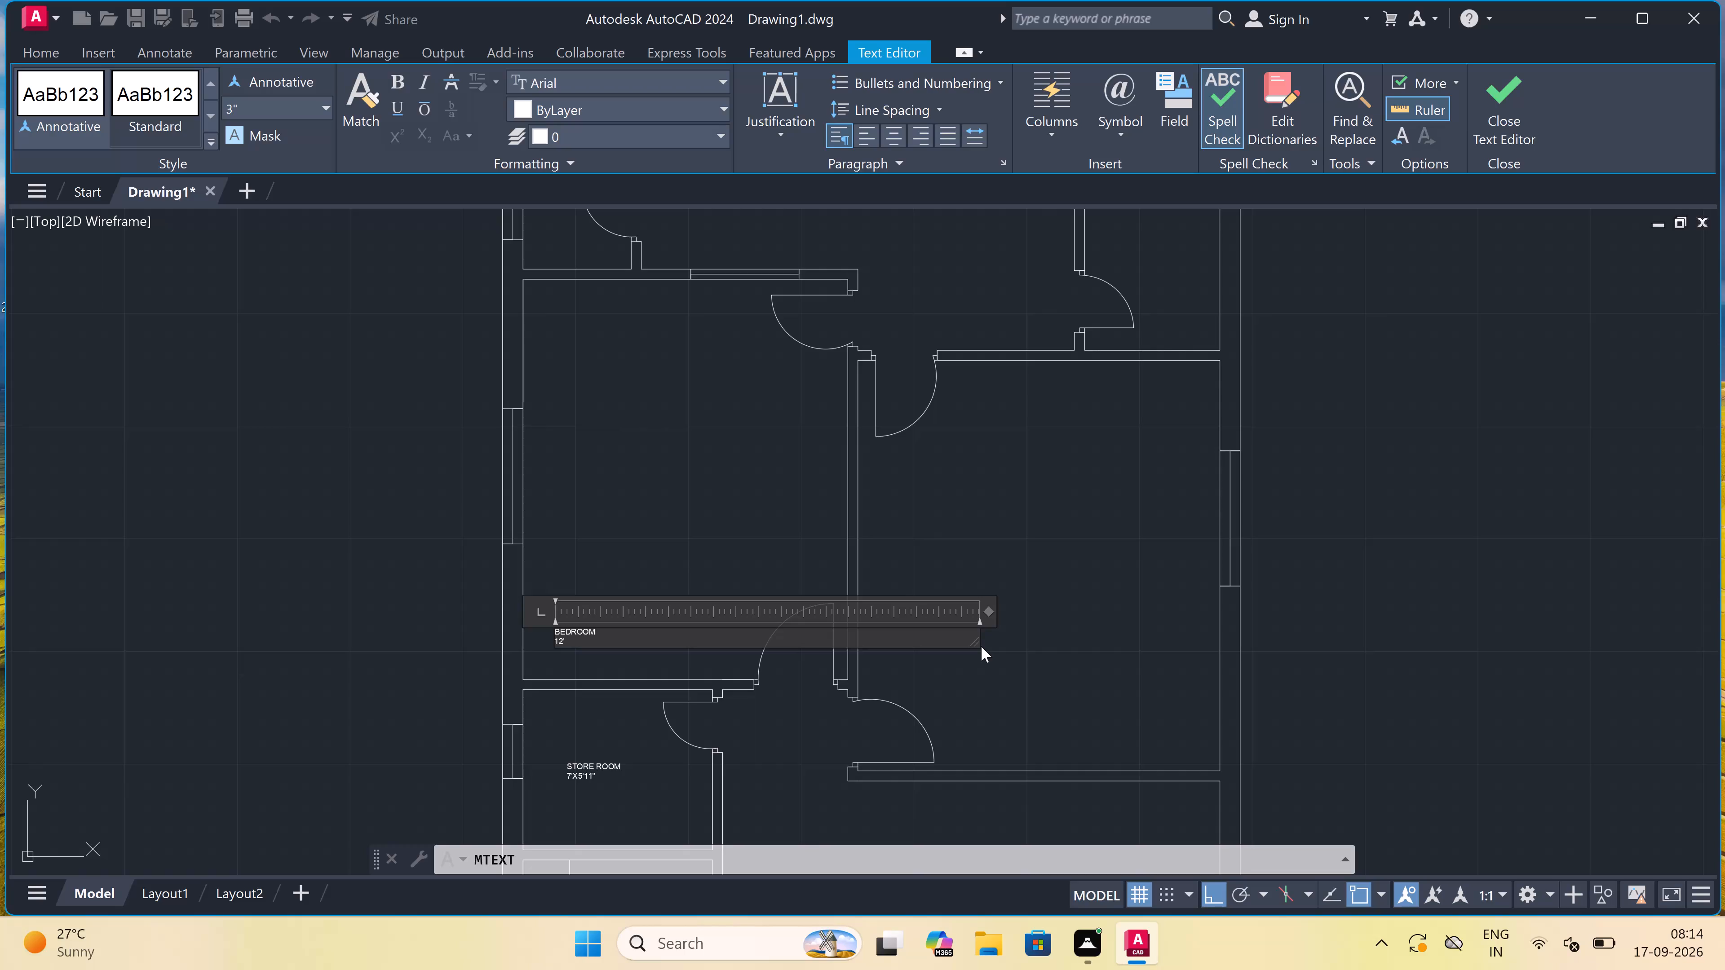
pyautogui.write("X14'")
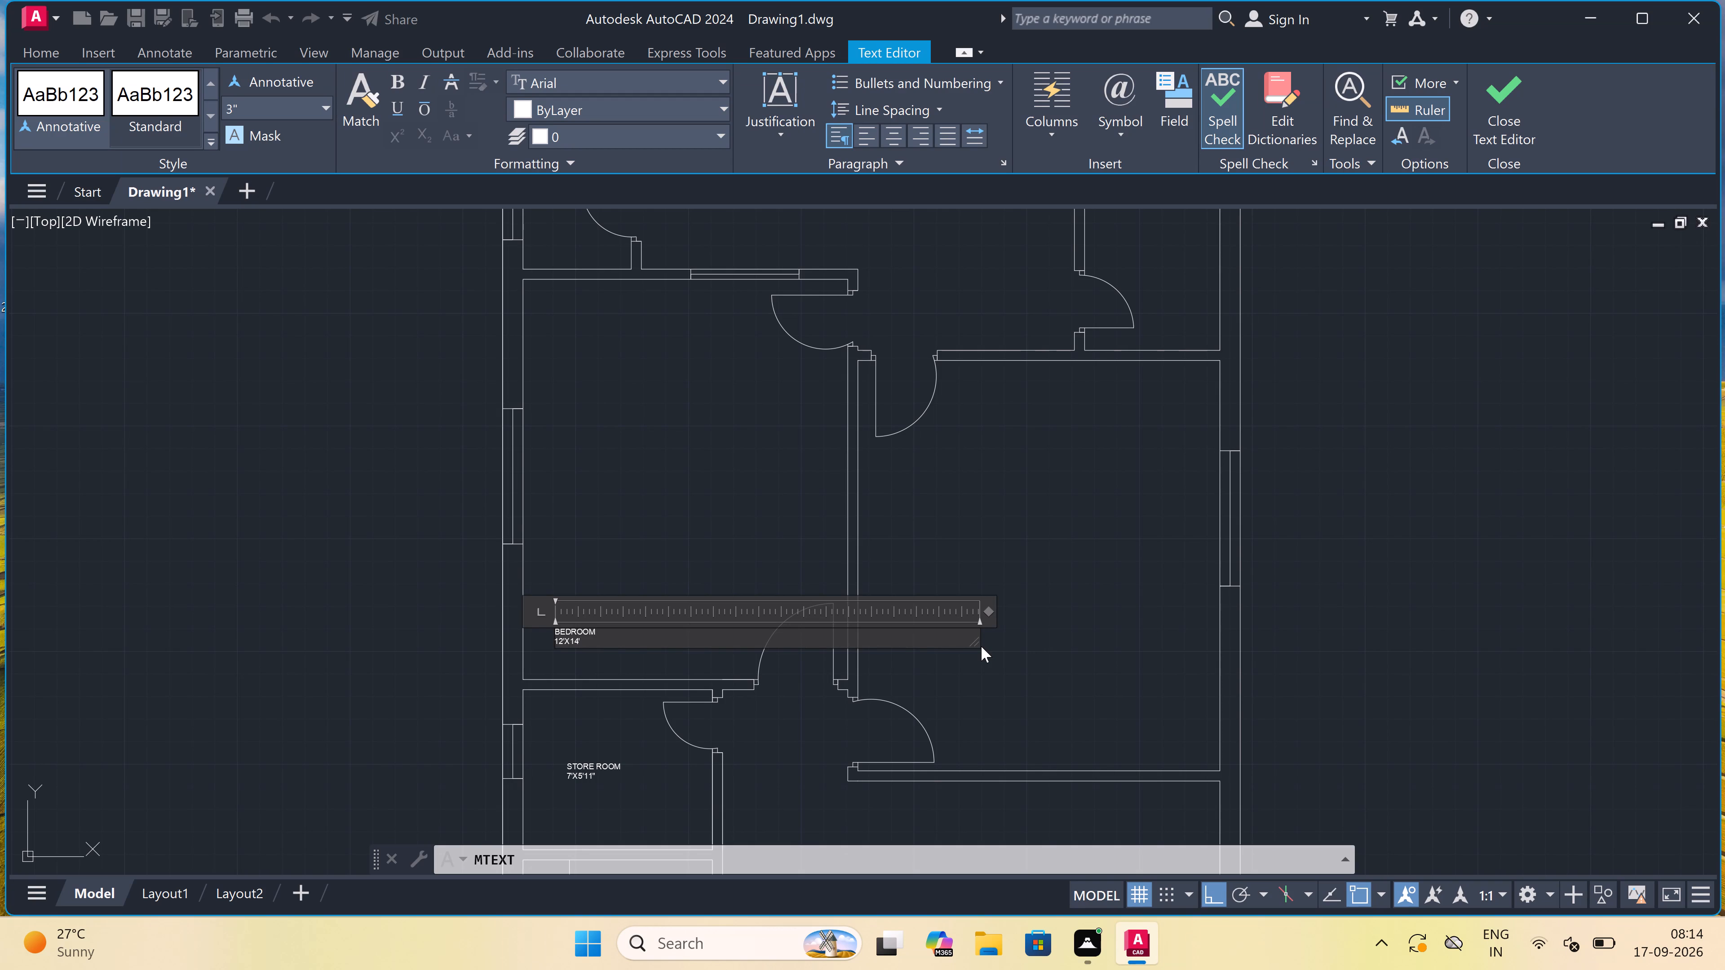
pyautogui.write('9.')
pyautogui.press('5')
pyautogui.hotkey('shift', '"')
pyautogui.click(666, 472)
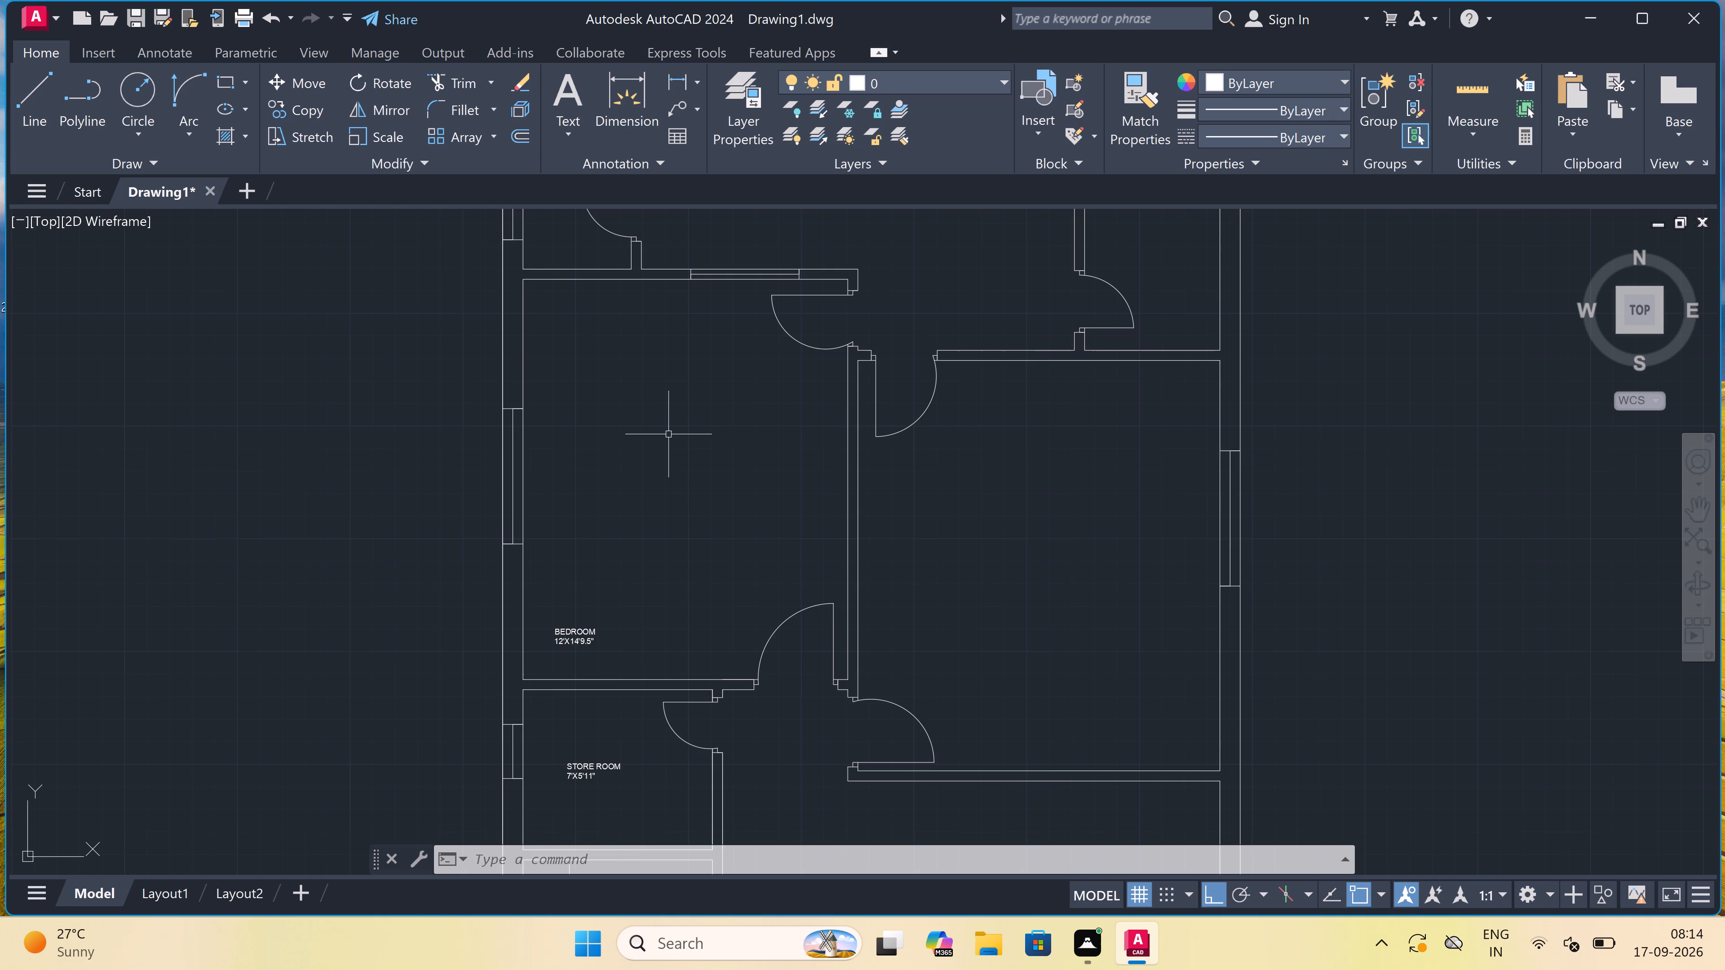
# Add a two-line multiline text label reading BEDROOM and 13'X15'2" in the upper part of the room east of the labelled bedroom.
pyautogui.press('space')
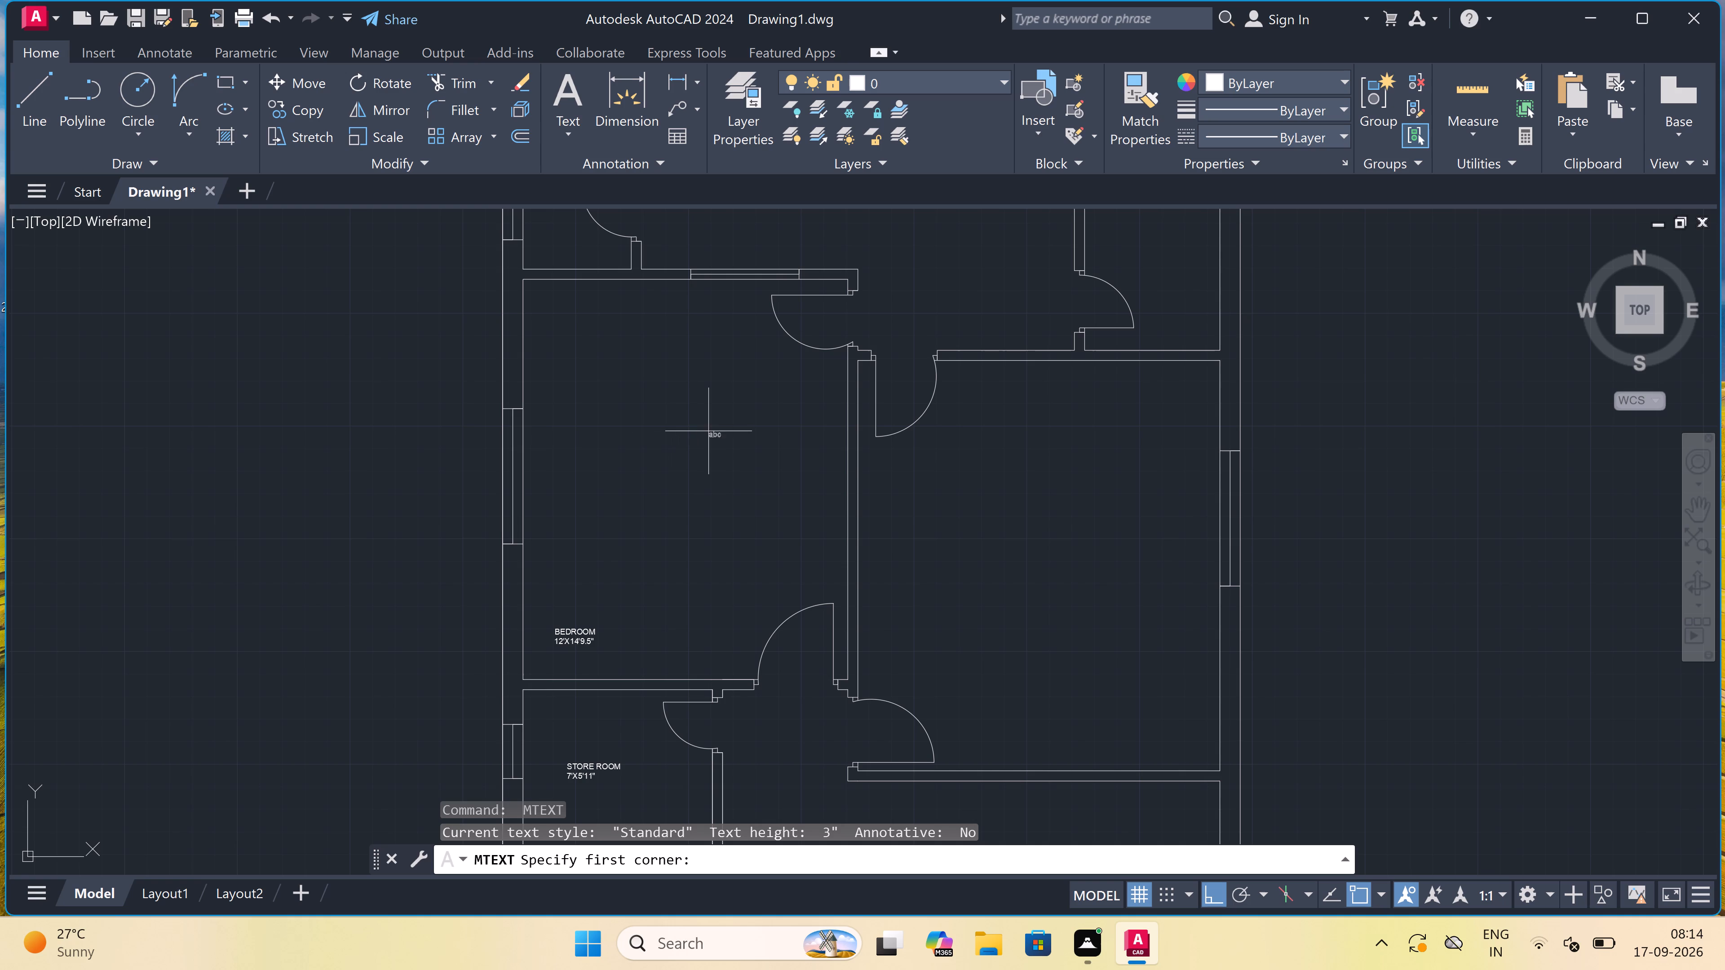
pyautogui.scroll(1, 994, 387)
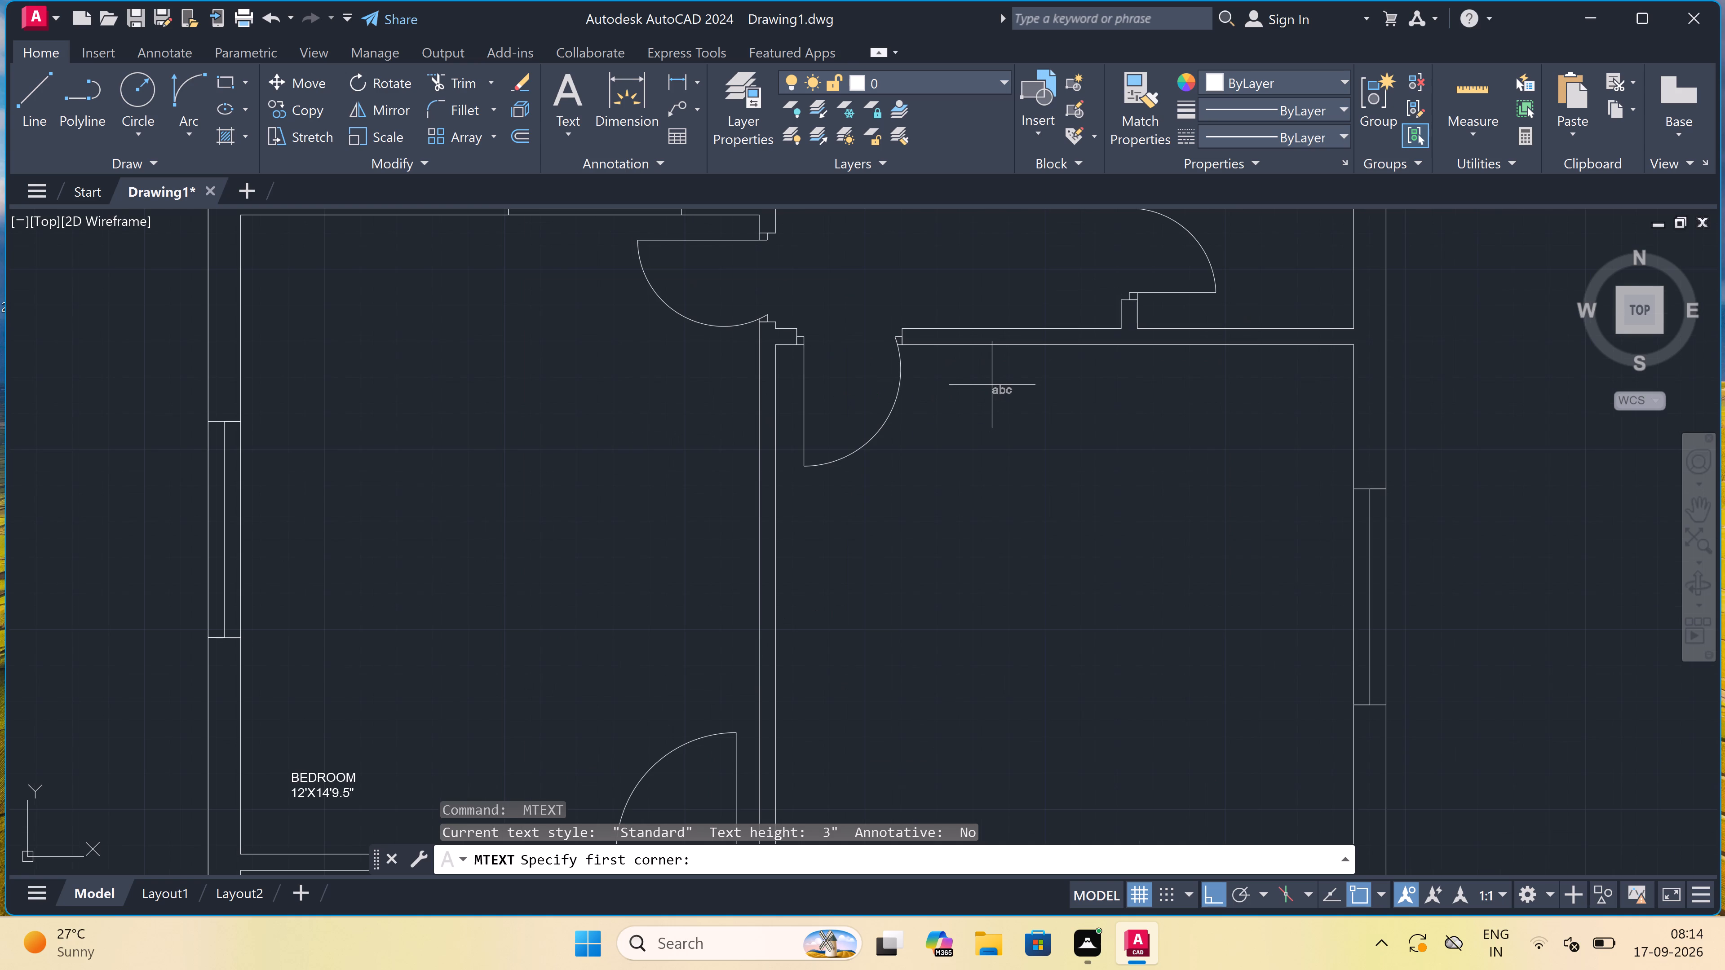
pyautogui.click(992, 384)
pyautogui.click(1418, 428)
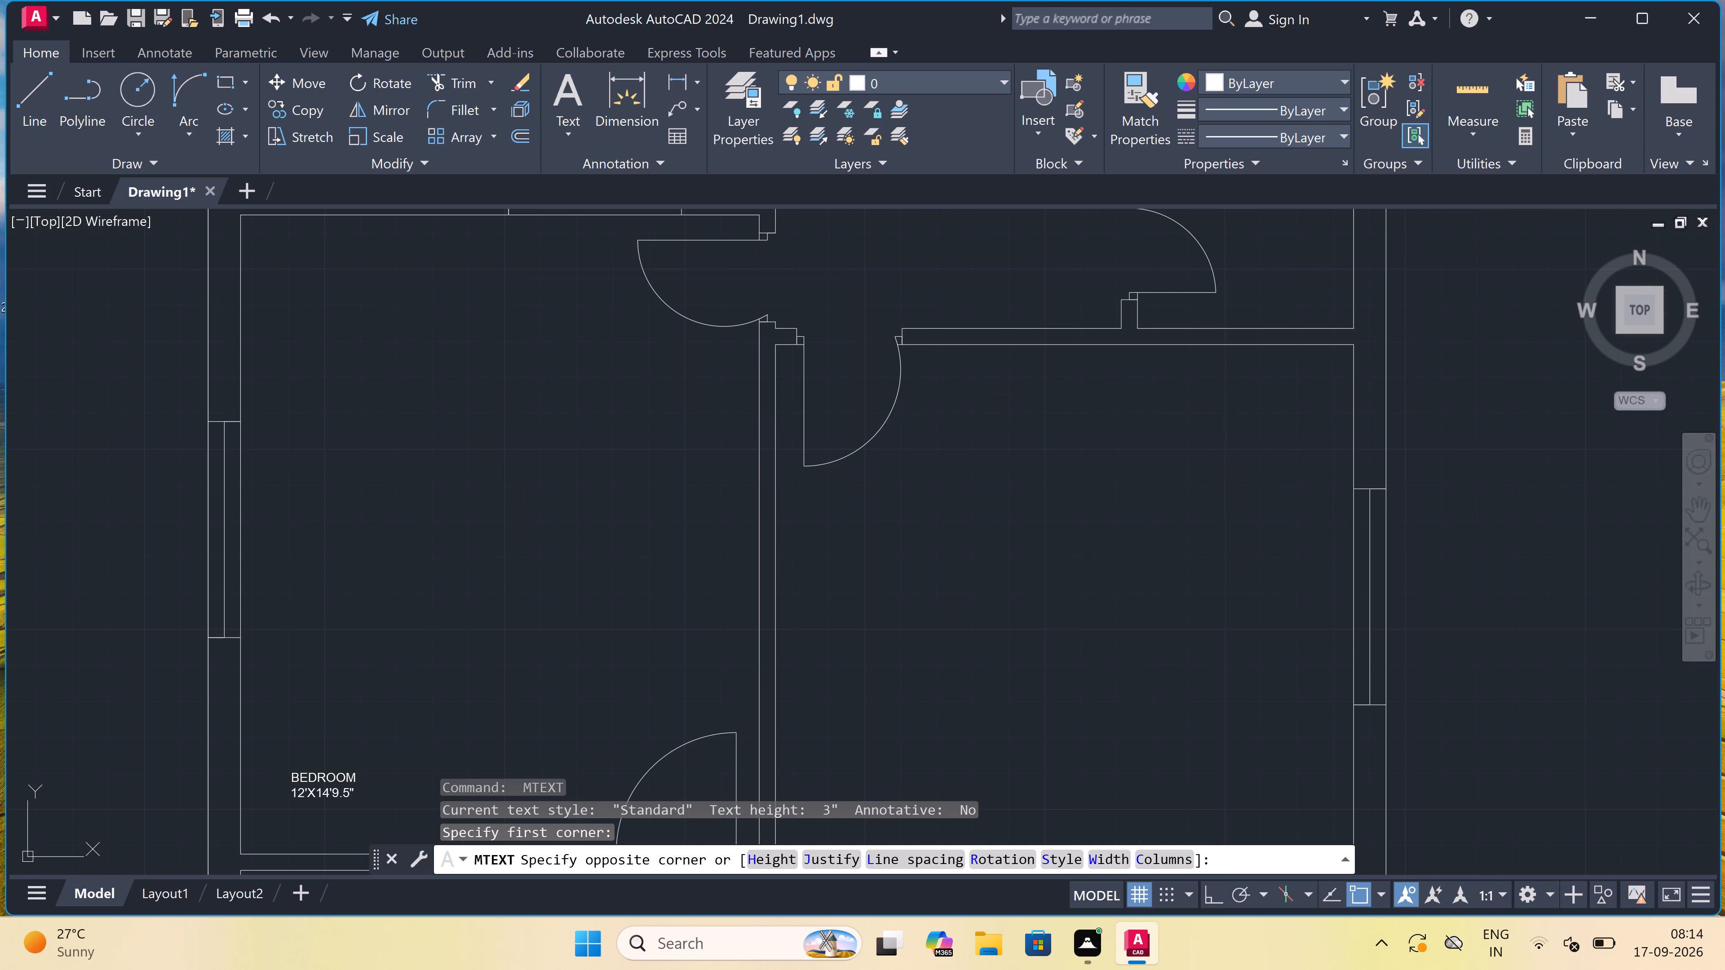
pyautogui.write('BEDROOM')
pyautogui.press('Return')
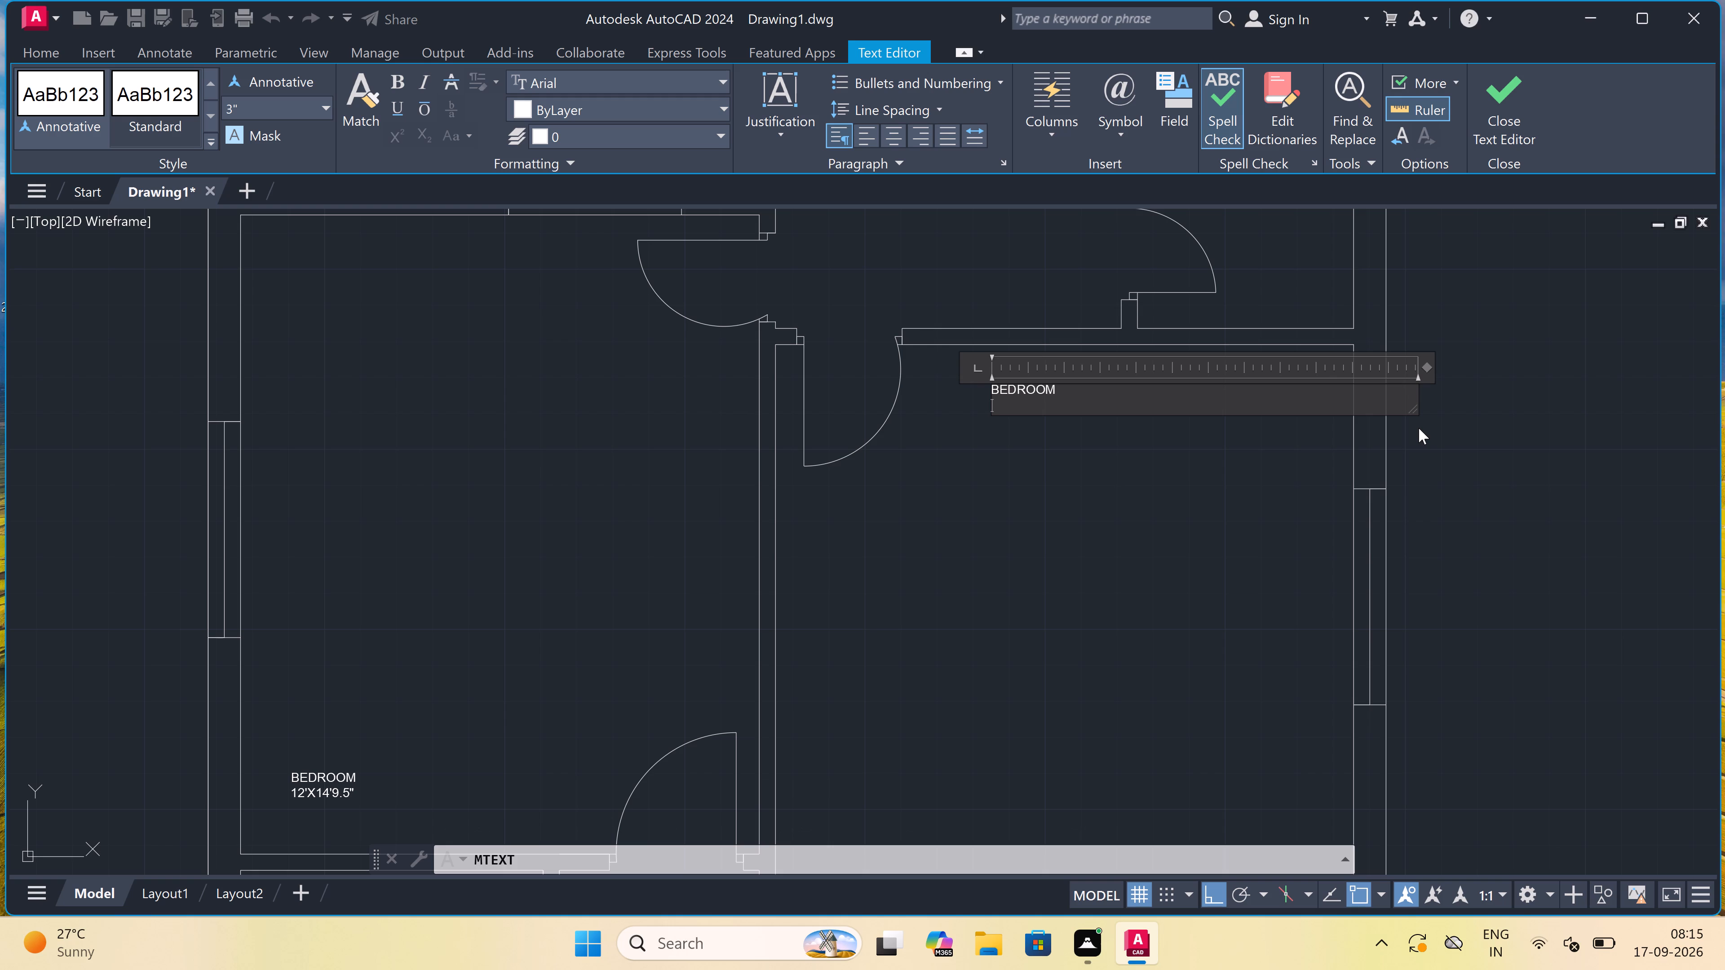
pyautogui.write('13')
pyautogui.write("'X")
pyautogui.write("15'2")
pyautogui.write('"')
pyautogui.press('space')
pyautogui.click(991, 501)
# Add a two-line multiline text label reading BATH and 5'X7' in the small room at the plan's north-east corner.
pyautogui.scroll(-8, 991, 501)
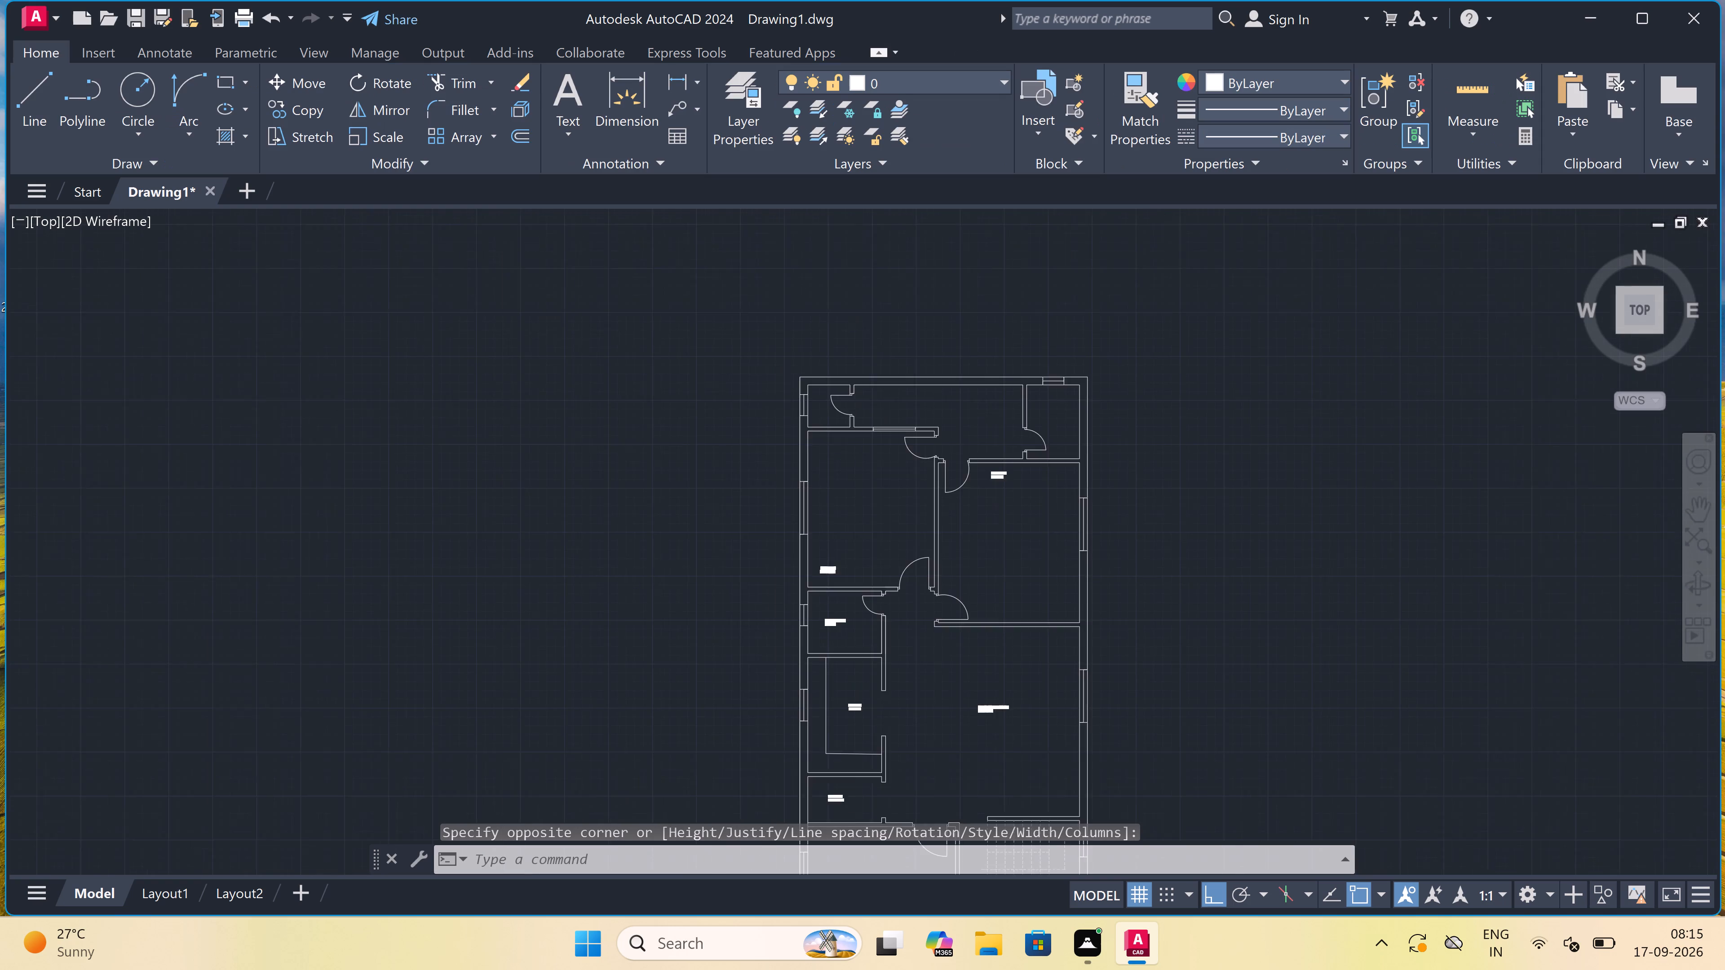
pyautogui.scroll(4, 1031, 423)
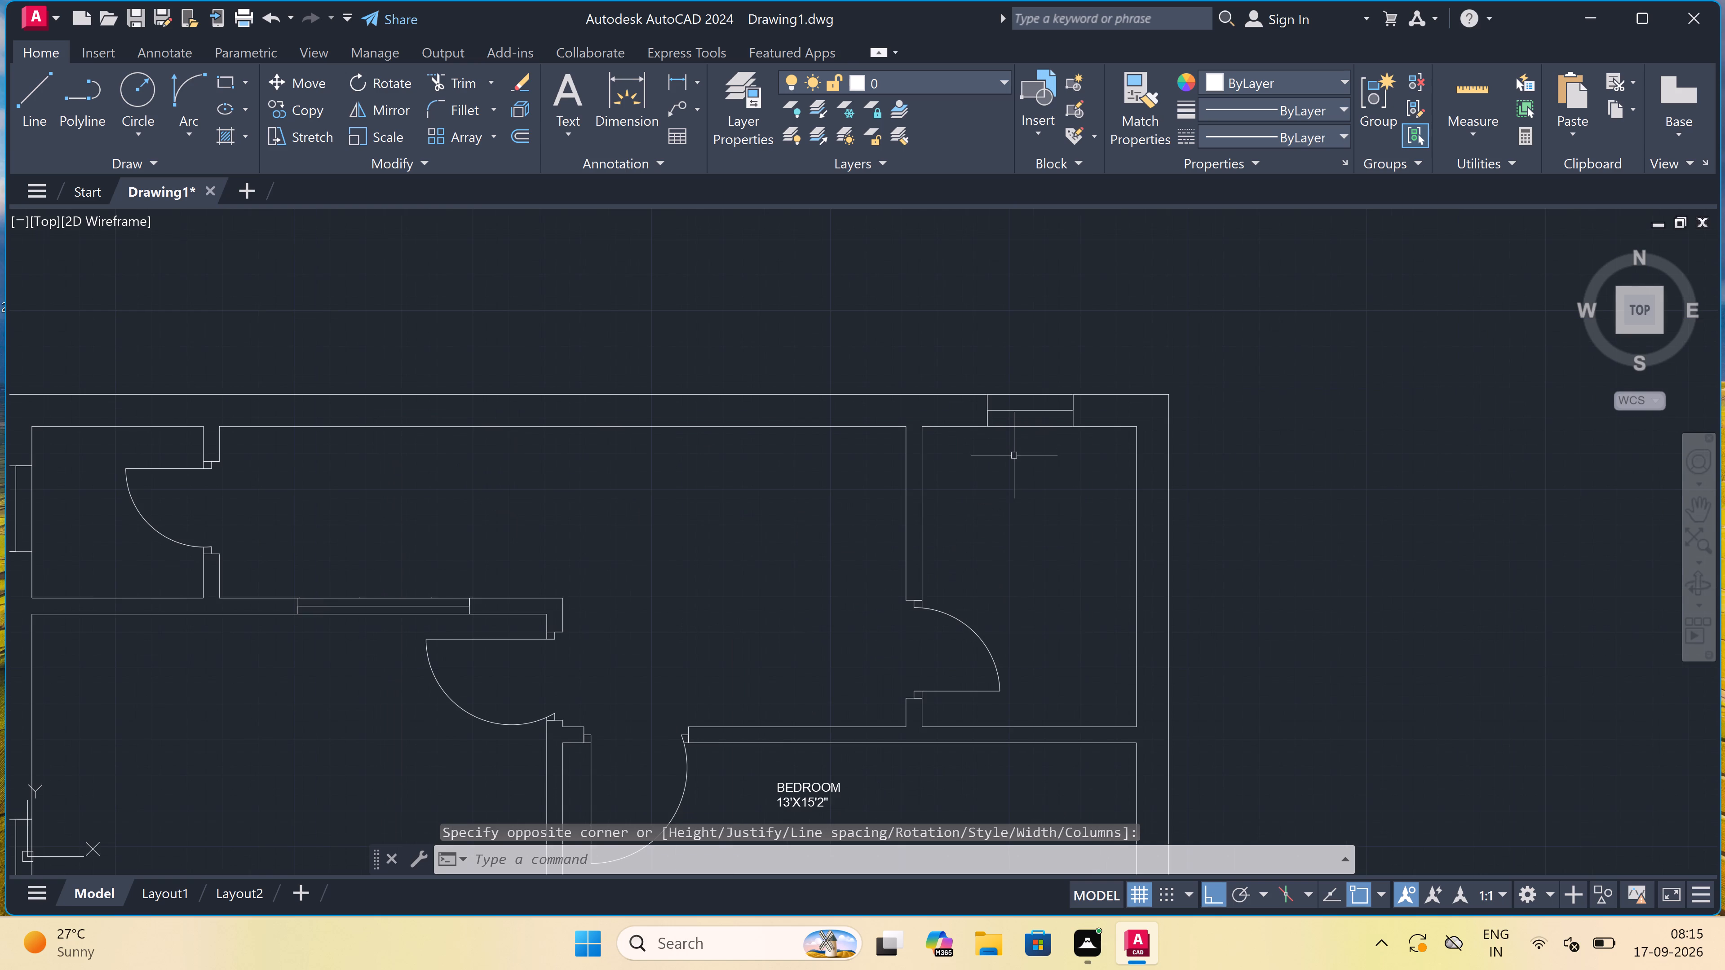
pyautogui.press('space')
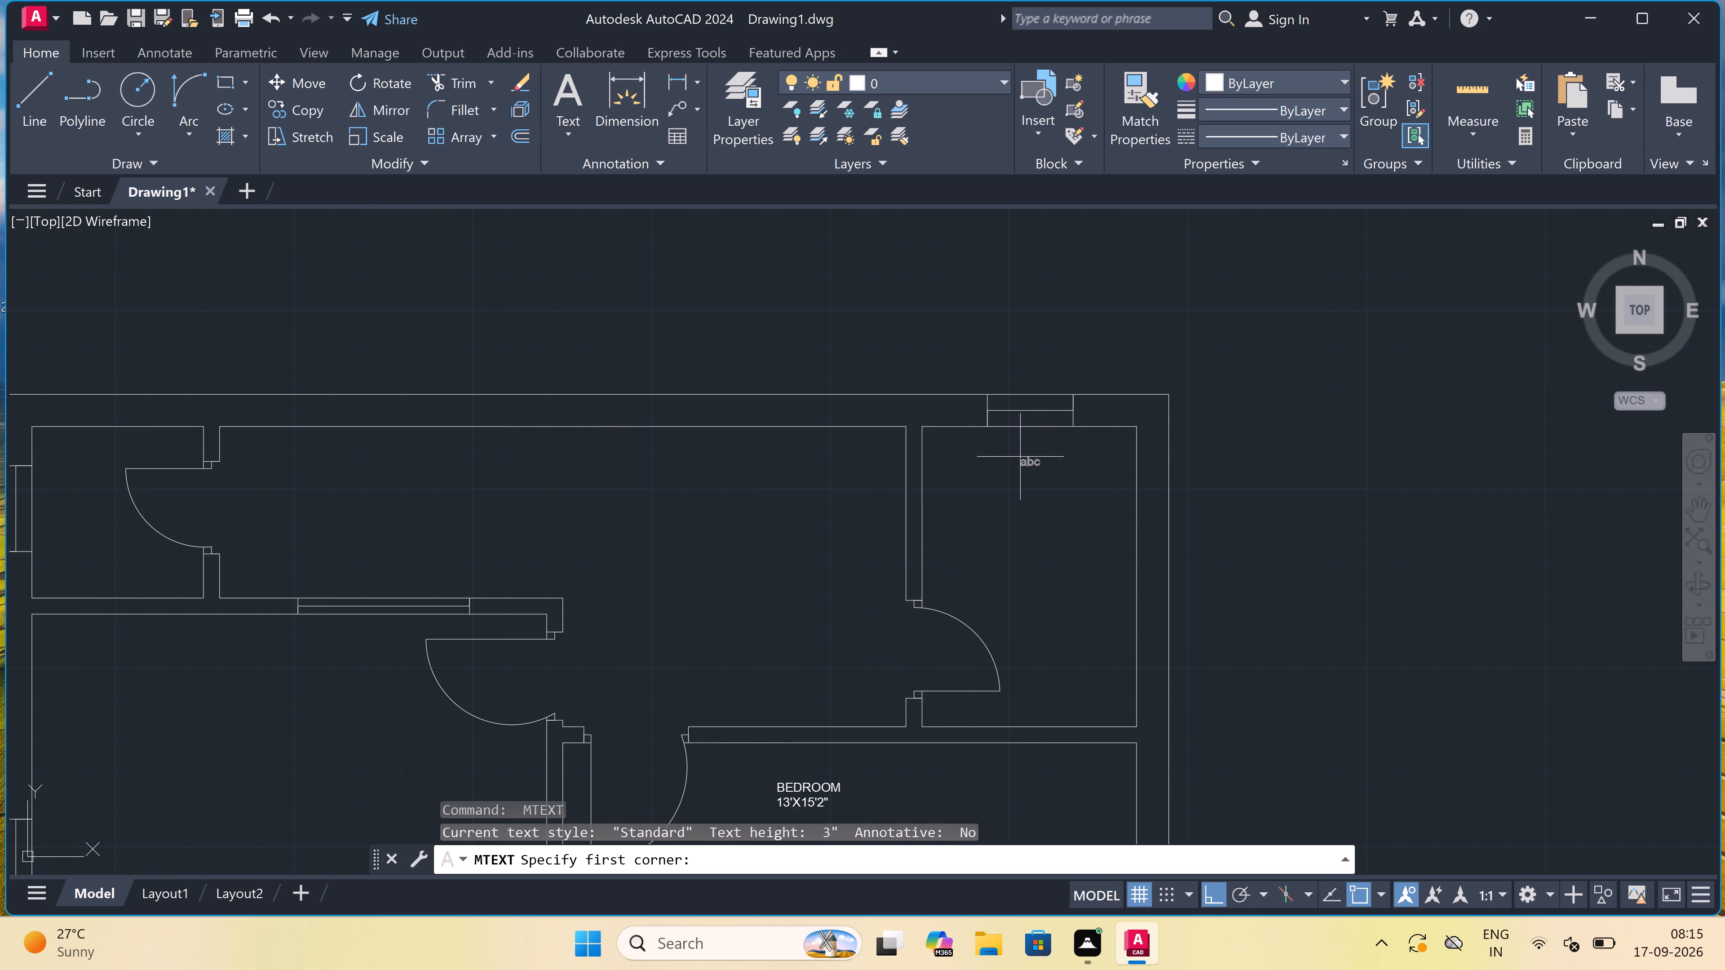
pyautogui.click(976, 523)
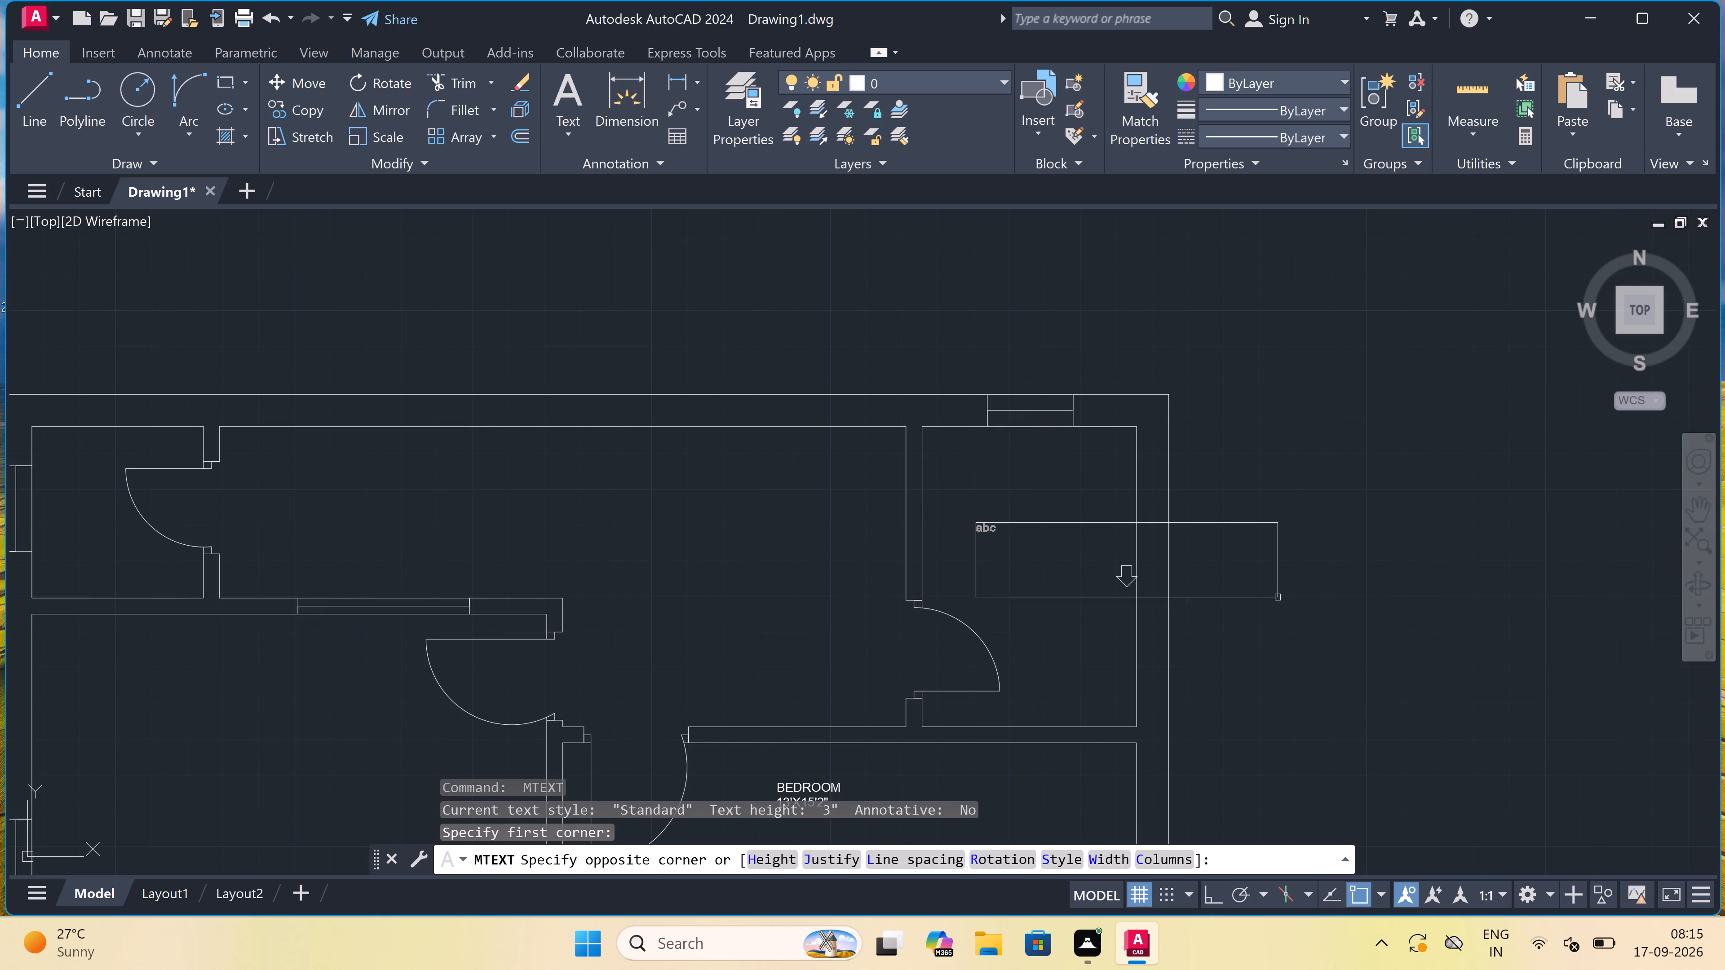
pyautogui.click(1291, 589)
pyautogui.write('BATH')
pyautogui.press('Return')
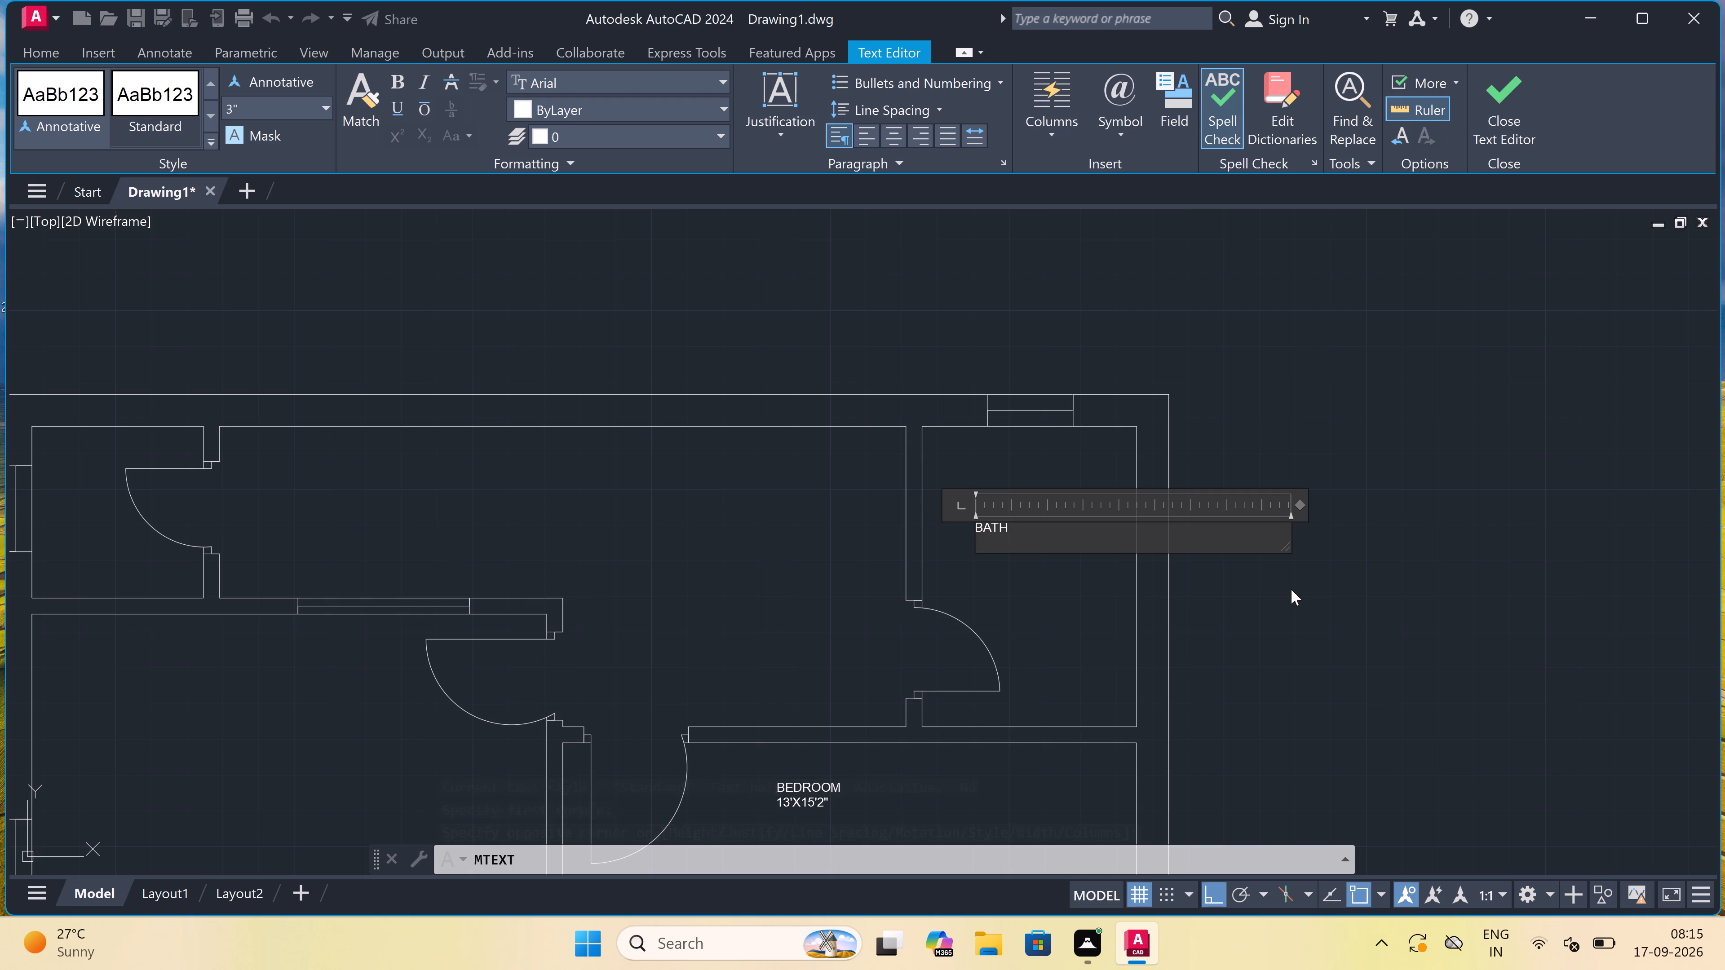
pyautogui.write("5'")
pyautogui.press('x')
pyautogui.write("7'")
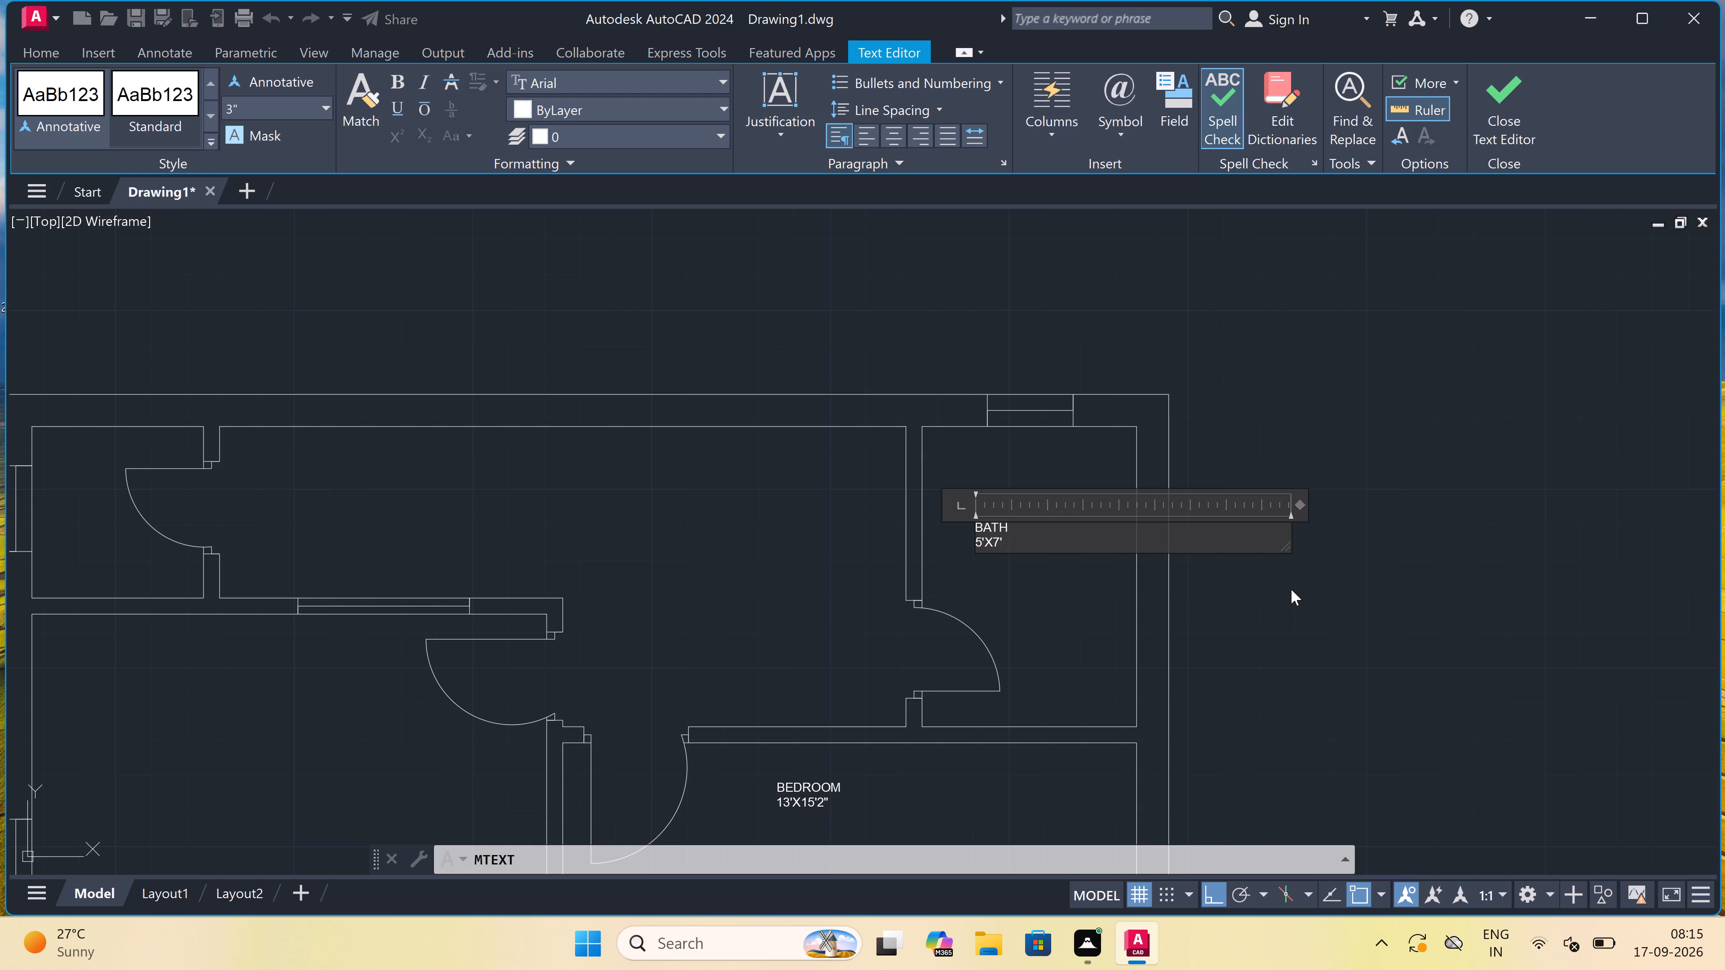
pyautogui.click(1291, 587)
# Add a two-line multiline text label reading OPEN AREA and 16'X4'7" in the long space west of the bath.
pyautogui.scroll(-4, 903, 549)
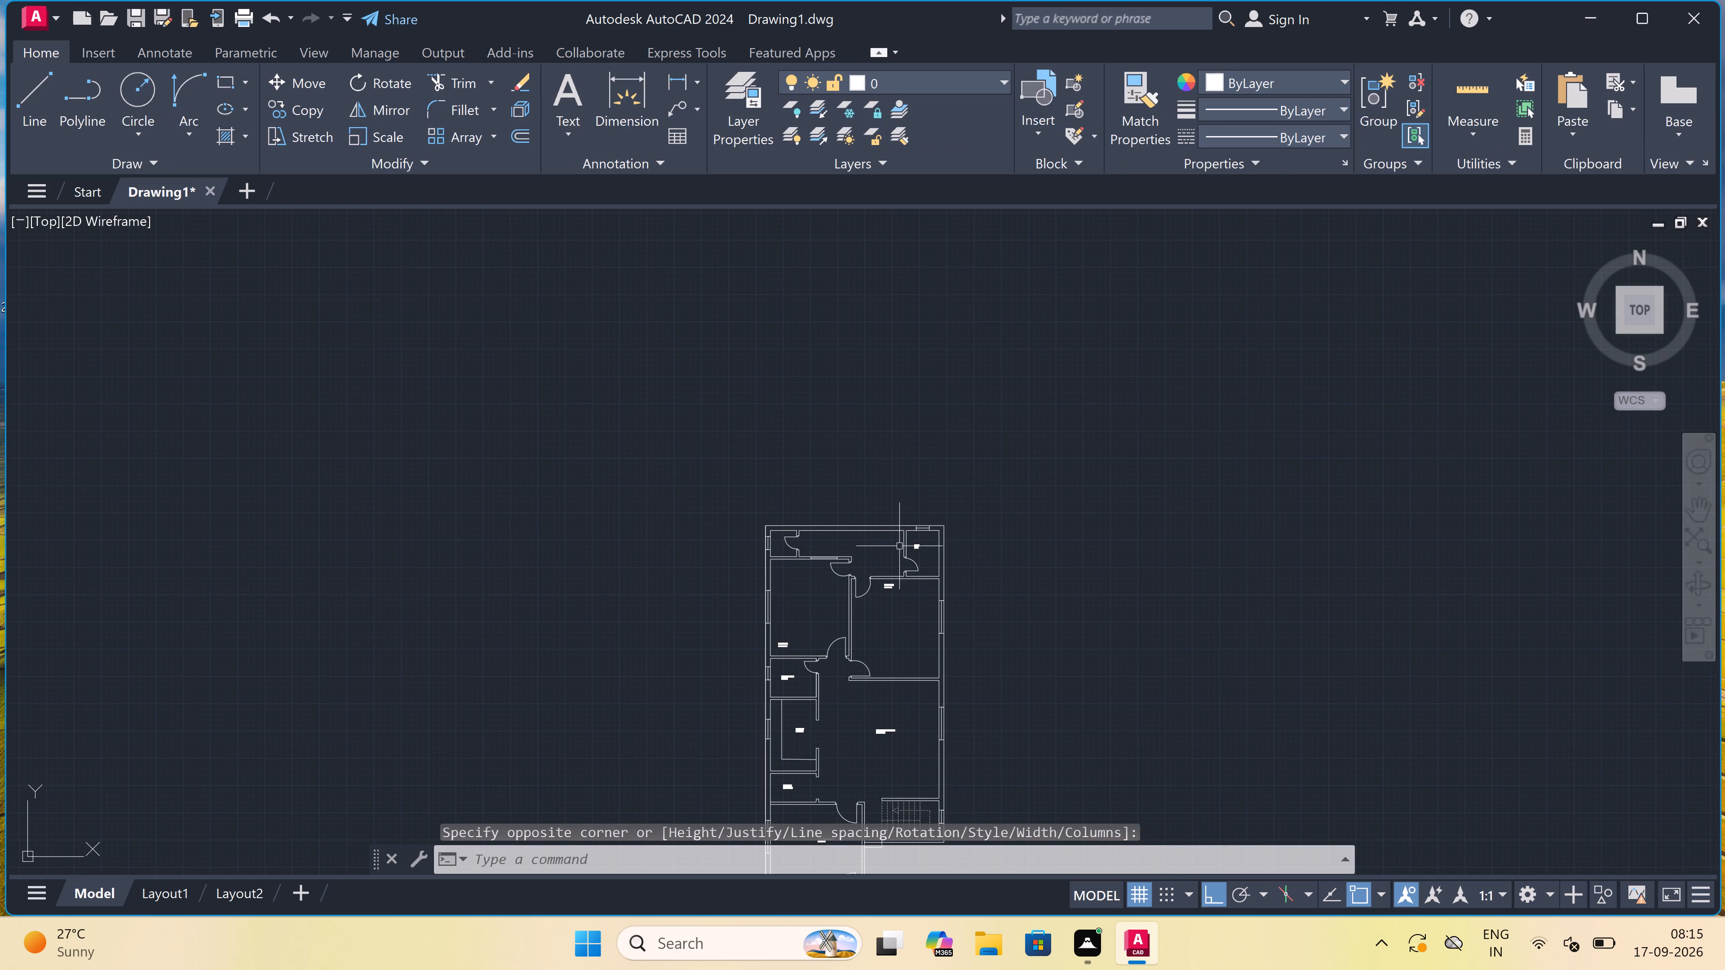
pyautogui.scroll(3, 825, 540)
pyautogui.scroll(2, 901, 550)
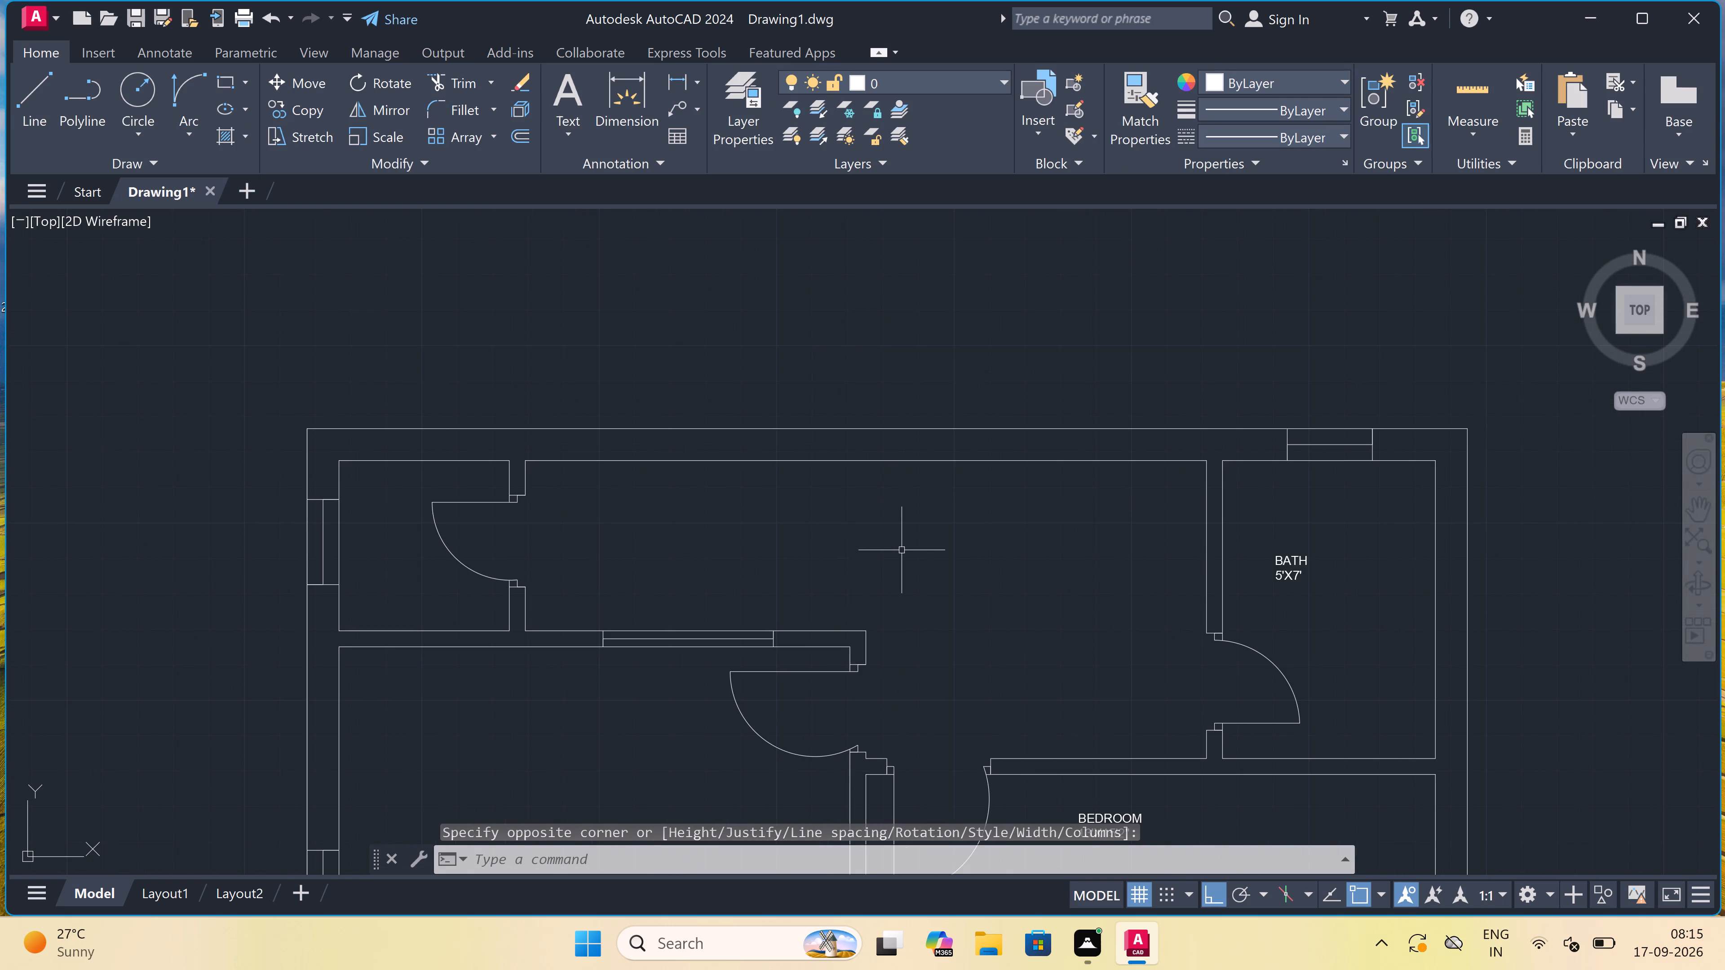
pyautogui.press('space')
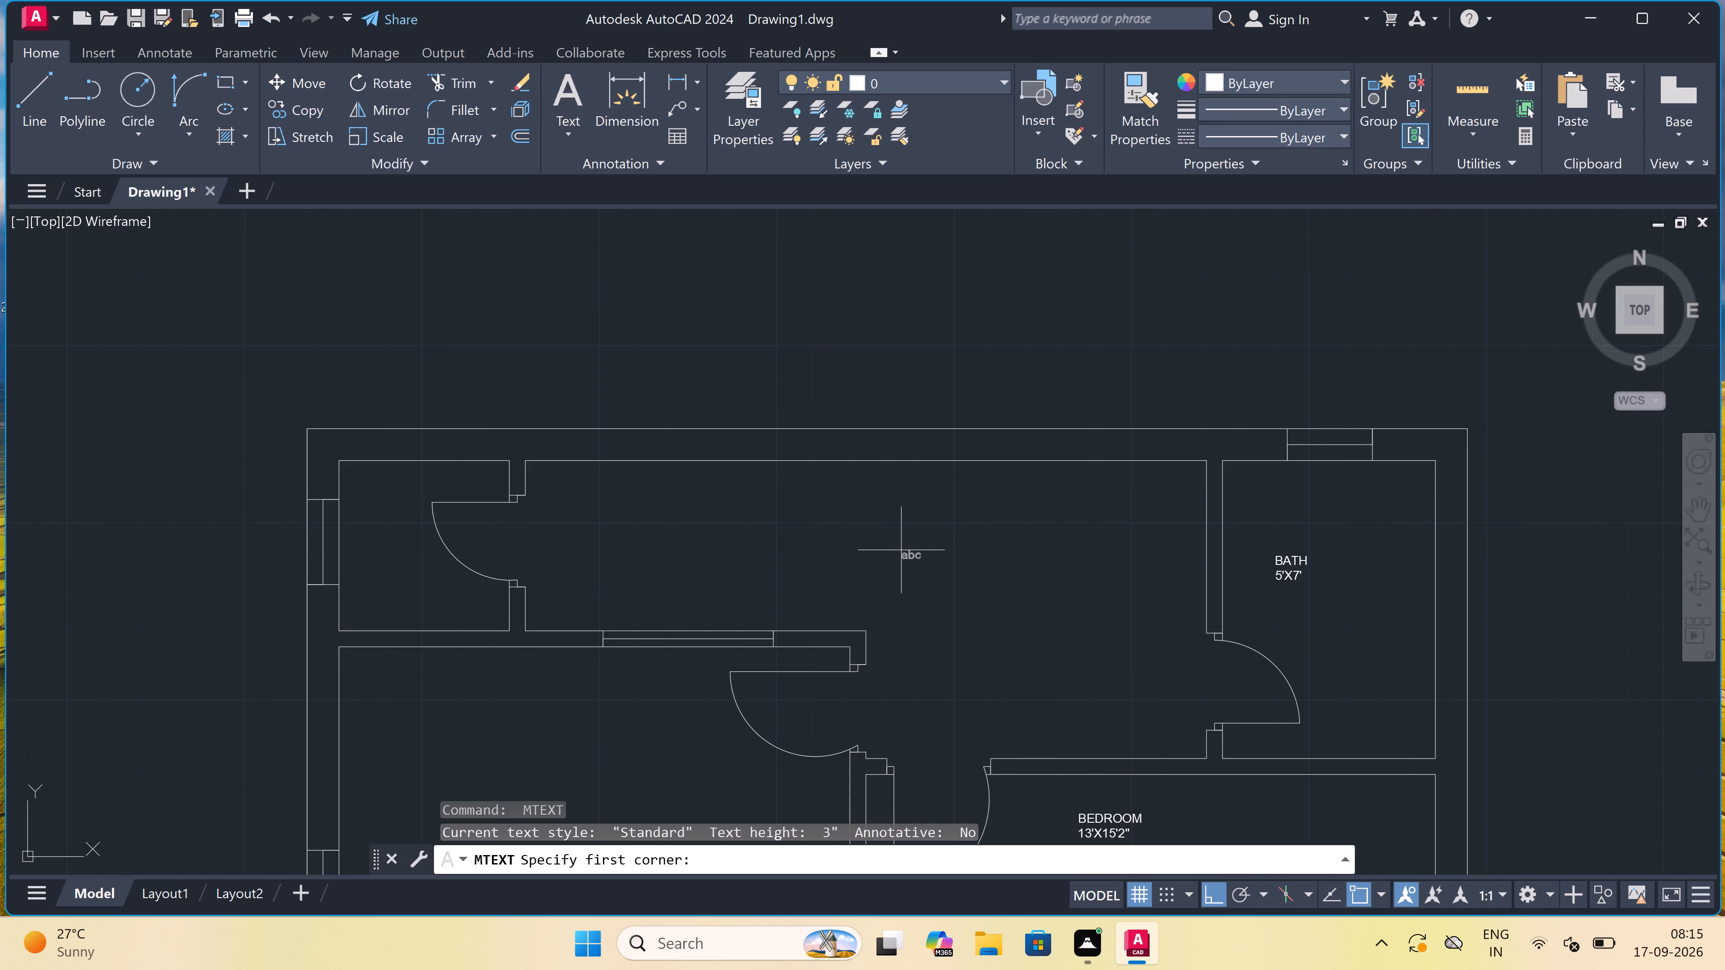
pyautogui.click(694, 510)
pyautogui.click(1196, 577)
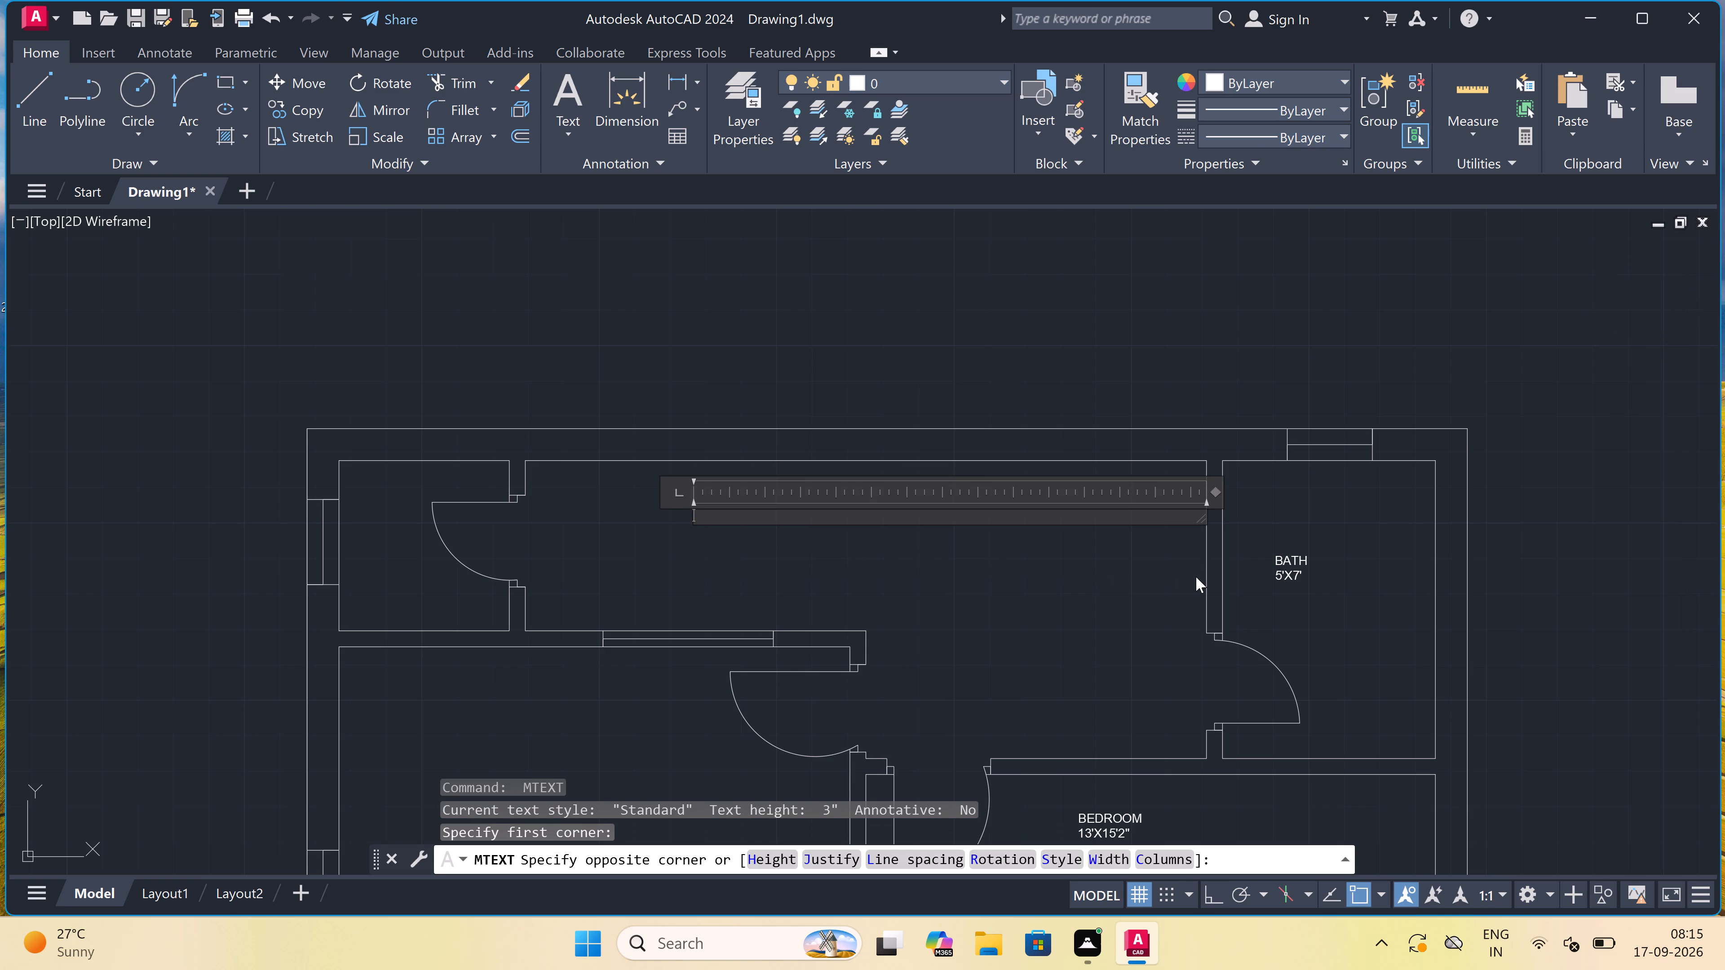
pyautogui.write('OPEN AREA')
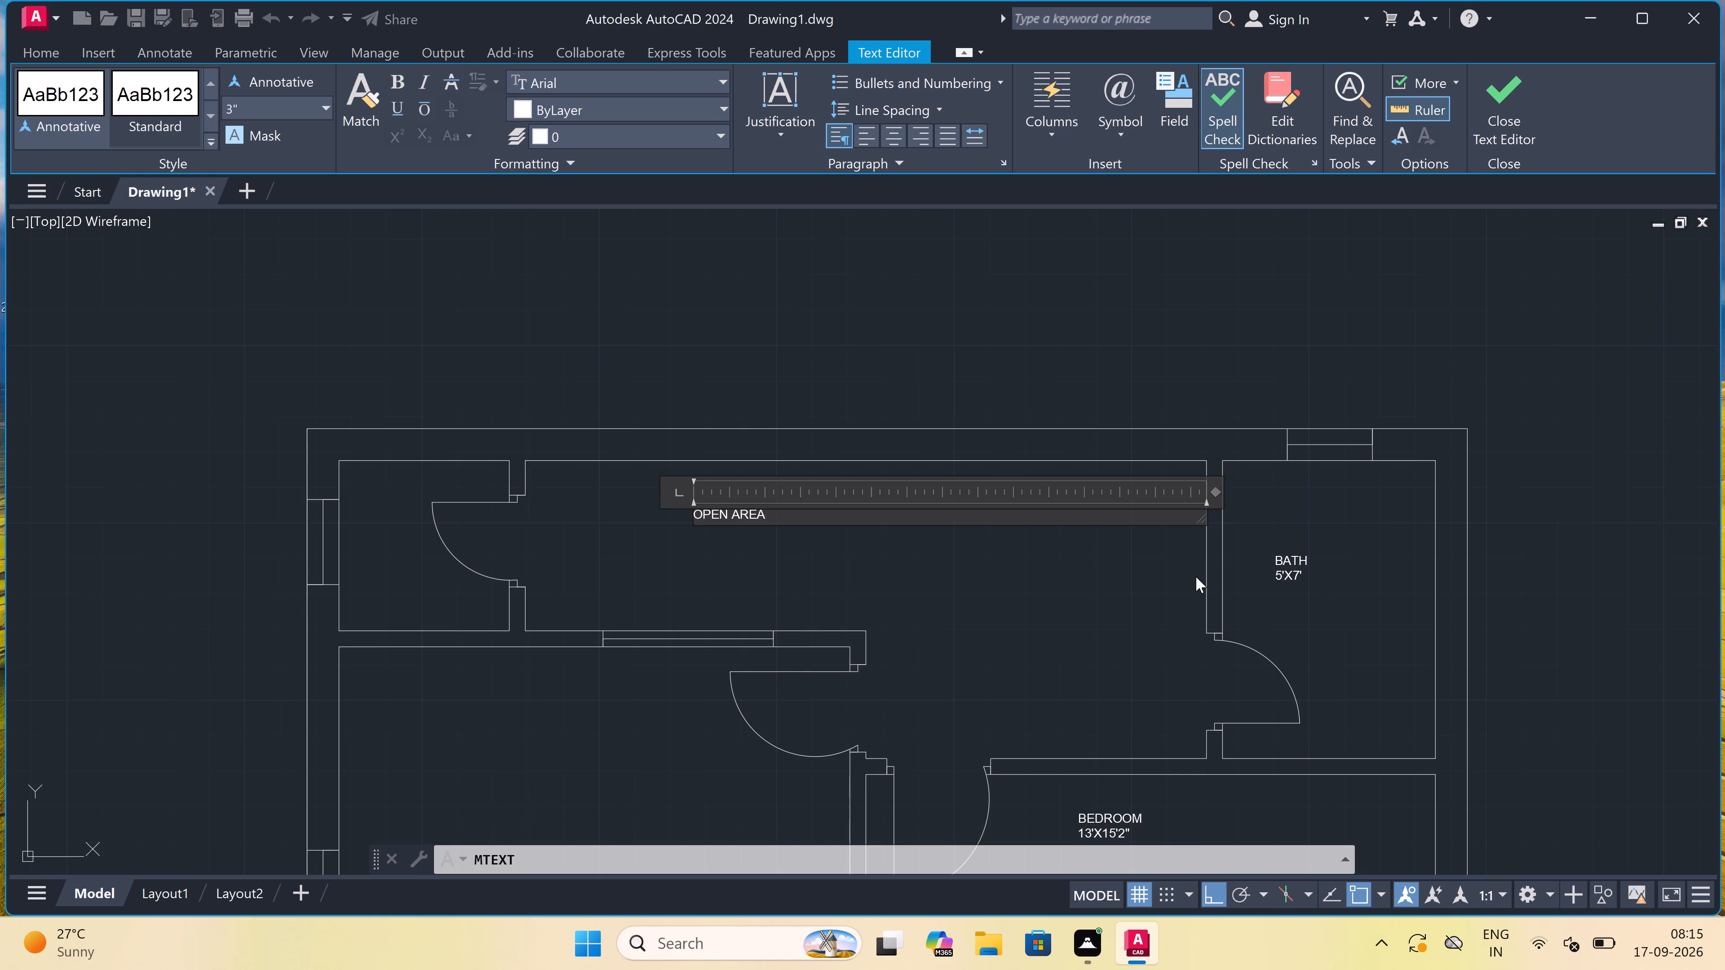
pyautogui.press('Return')
pyautogui.press('1')
pyautogui.press('6')
pyautogui.press("'")
pyautogui.press('x')
pyautogui.write("4'")
pyautogui.press('7')
pyautogui.hotkey('shift', '"')
pyautogui.click(1041, 608)
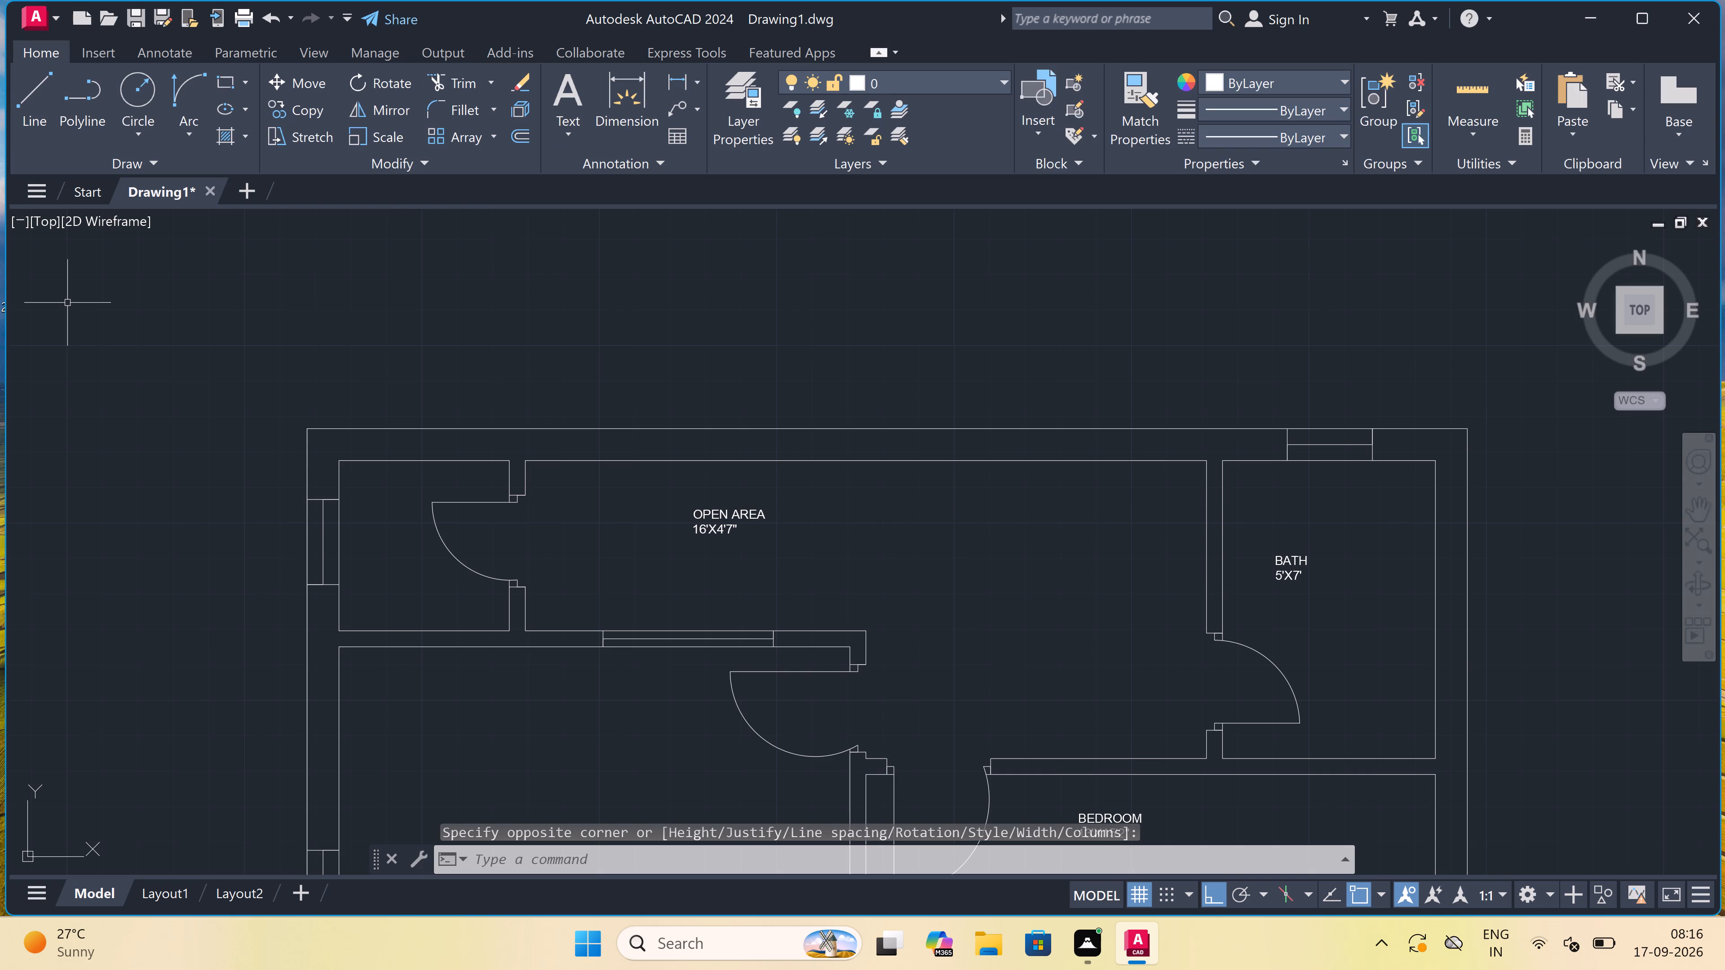
# Add a two-line multiline text label reading TOILET and 4'X4' in the small room at the plan's north-west corner.
pyautogui.press('space')
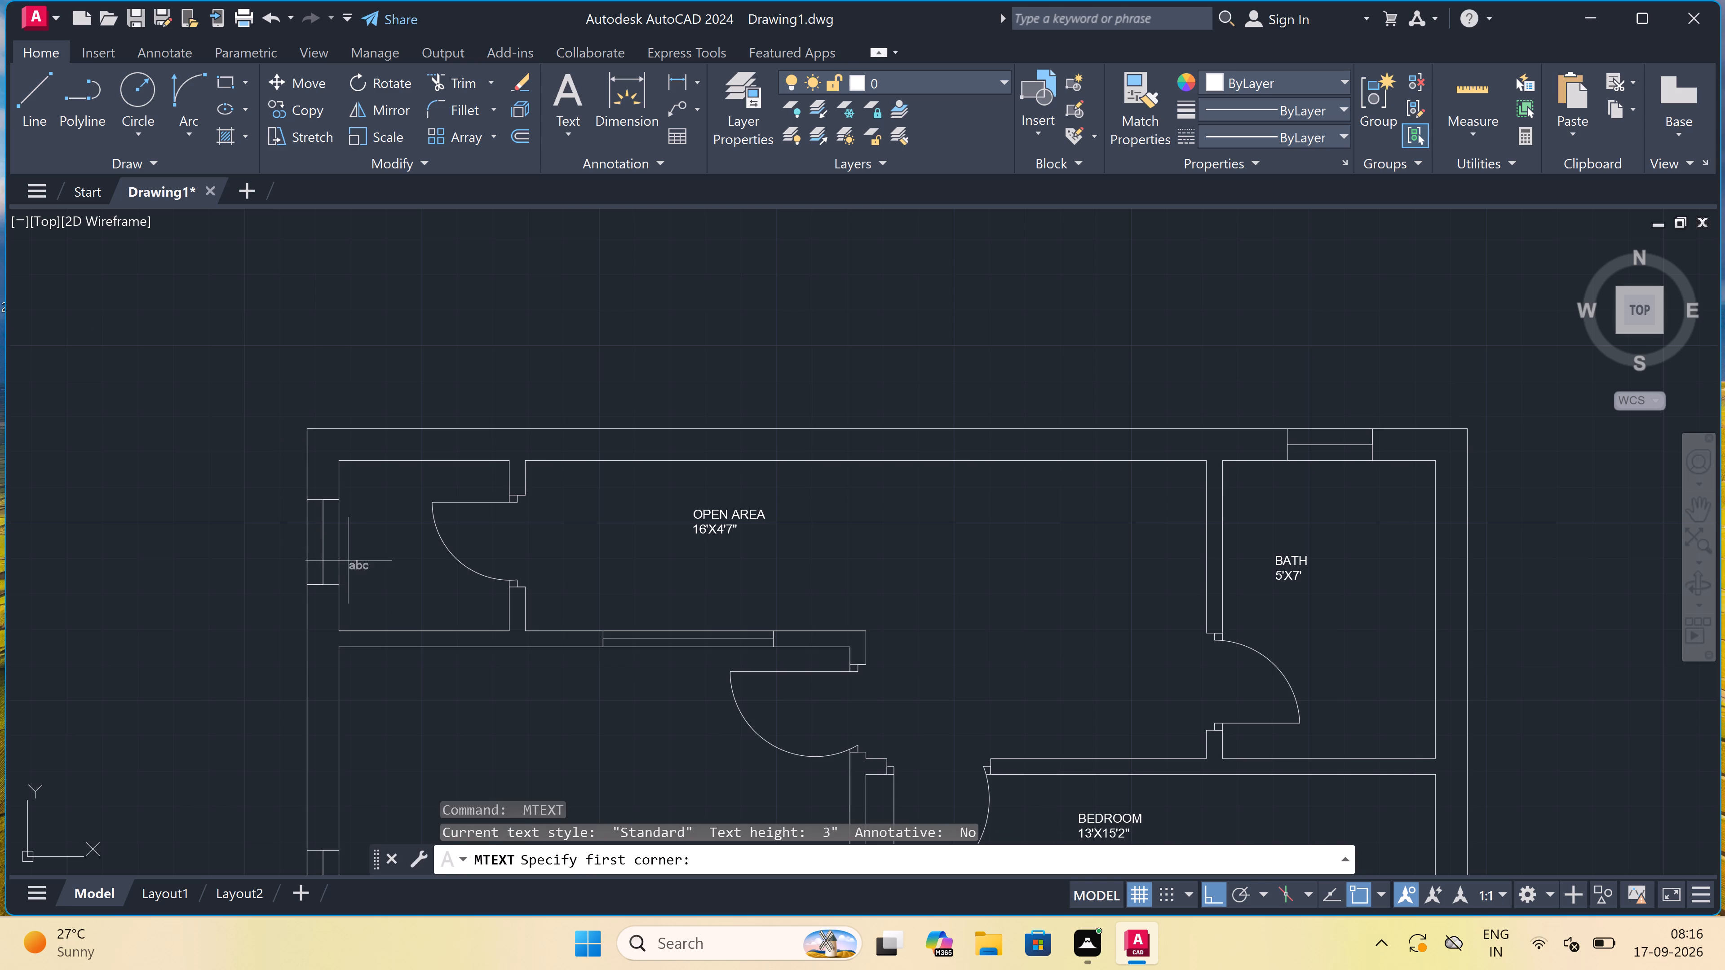
pyautogui.click(363, 531)
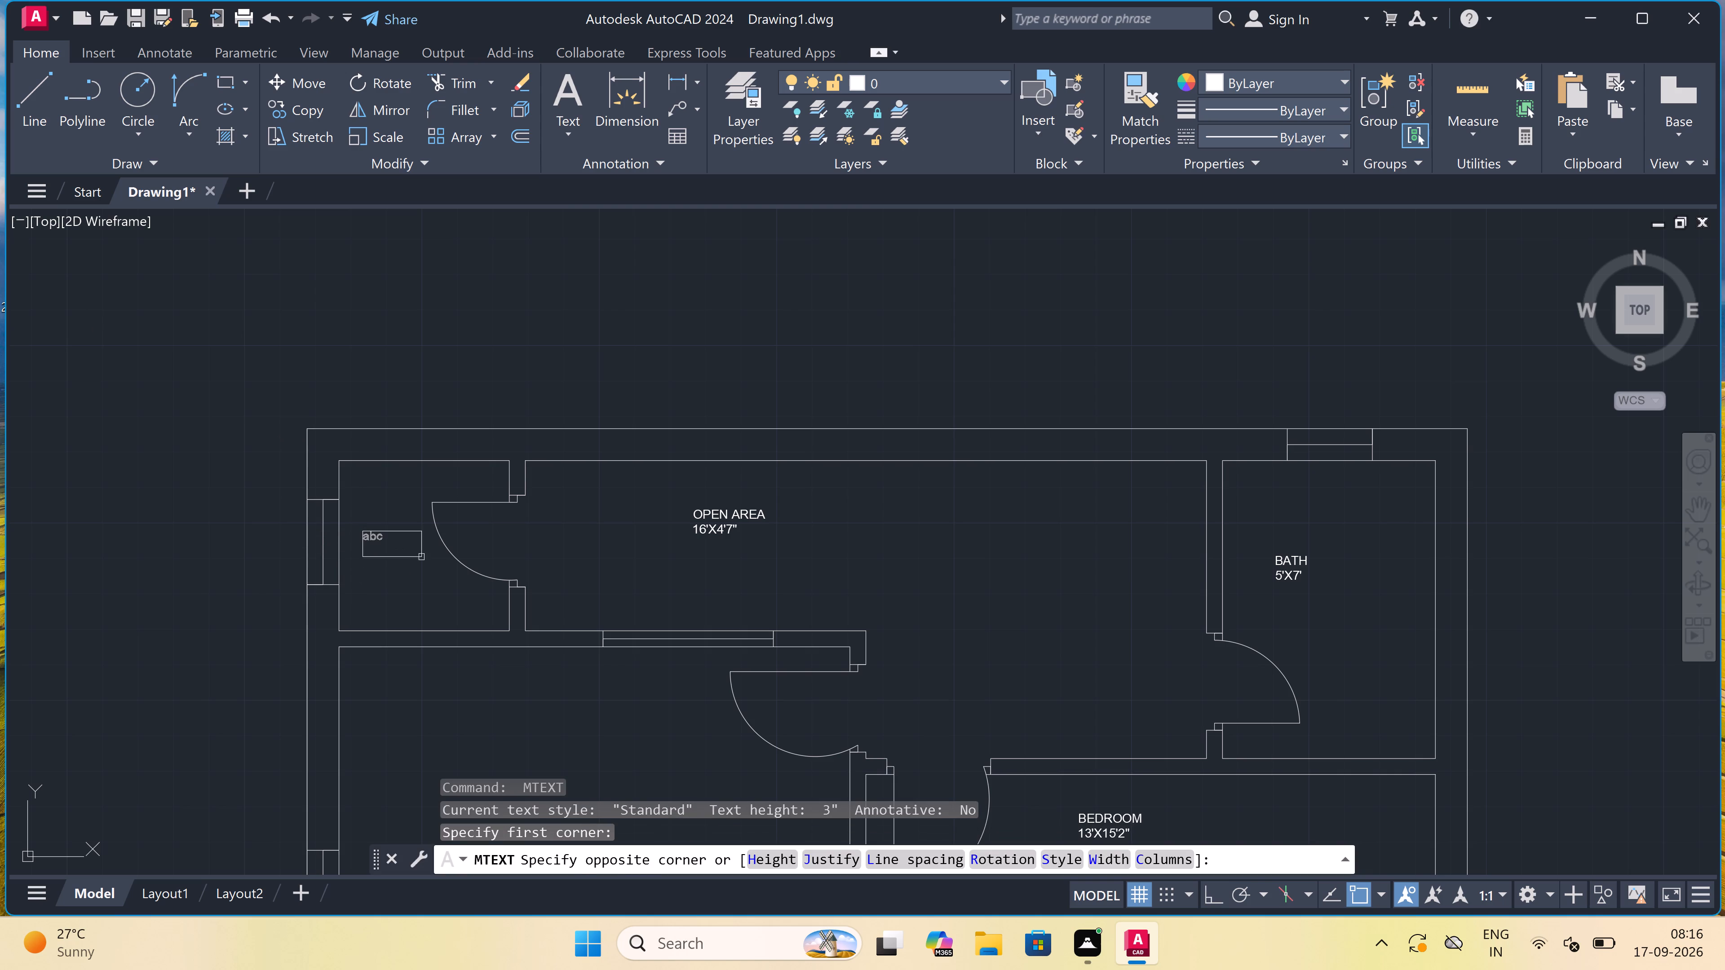
pyautogui.click(623, 570)
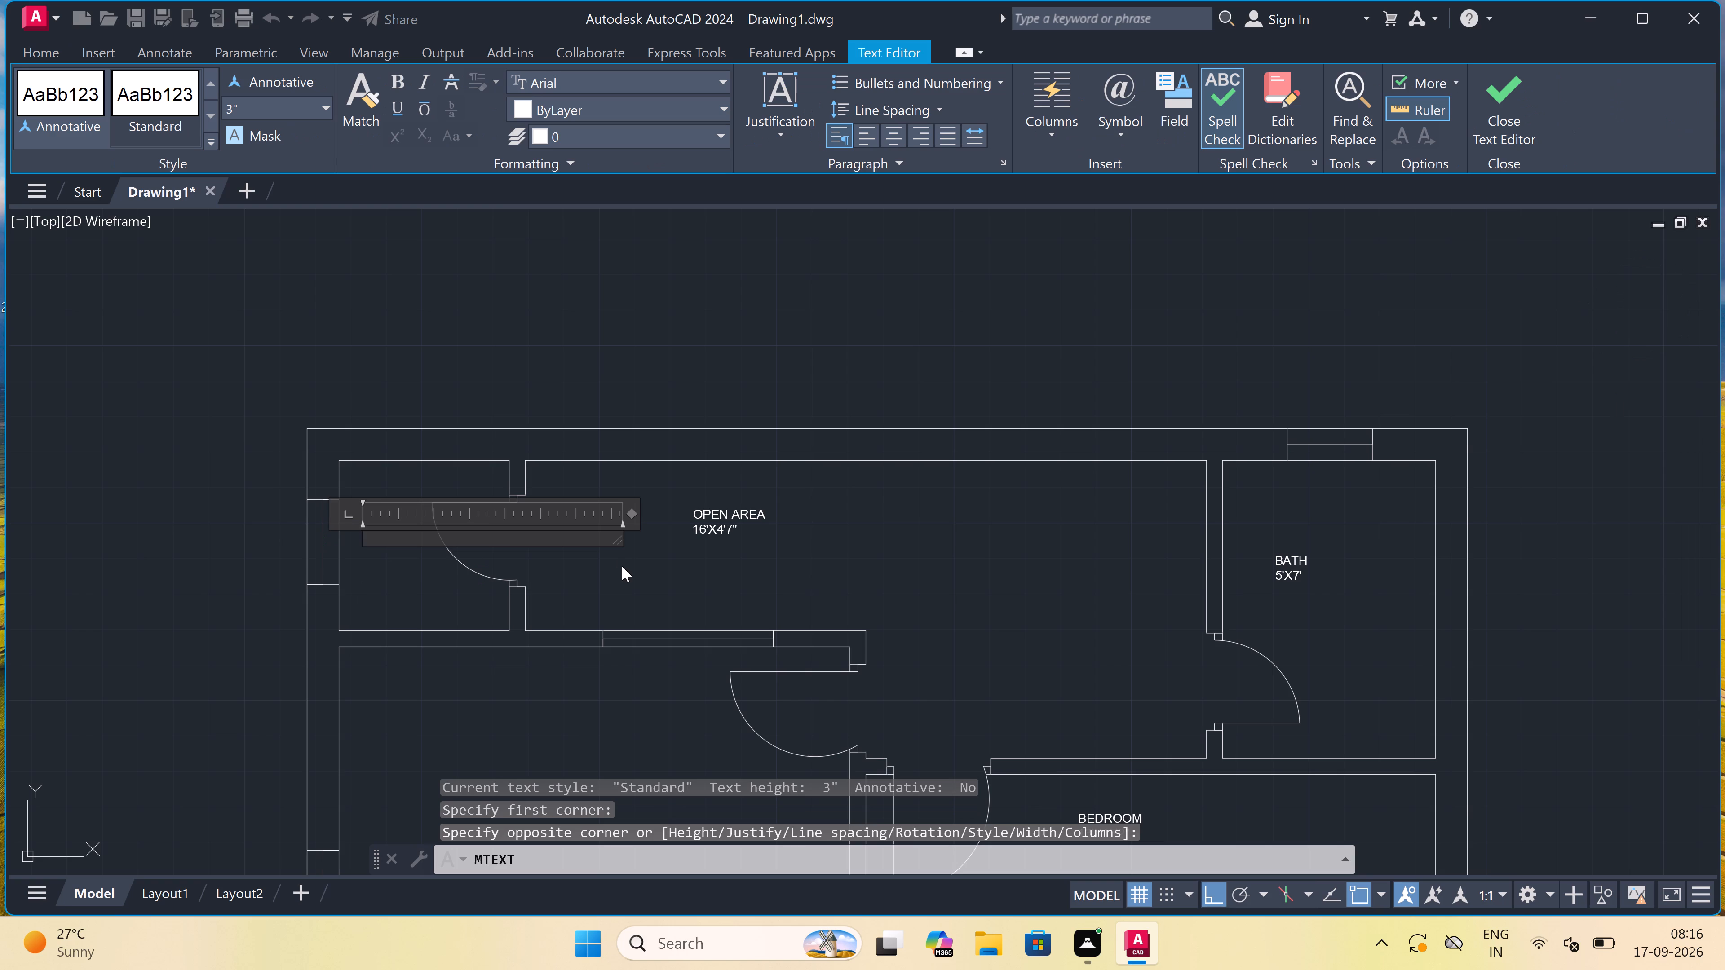
pyautogui.write('TOILET')
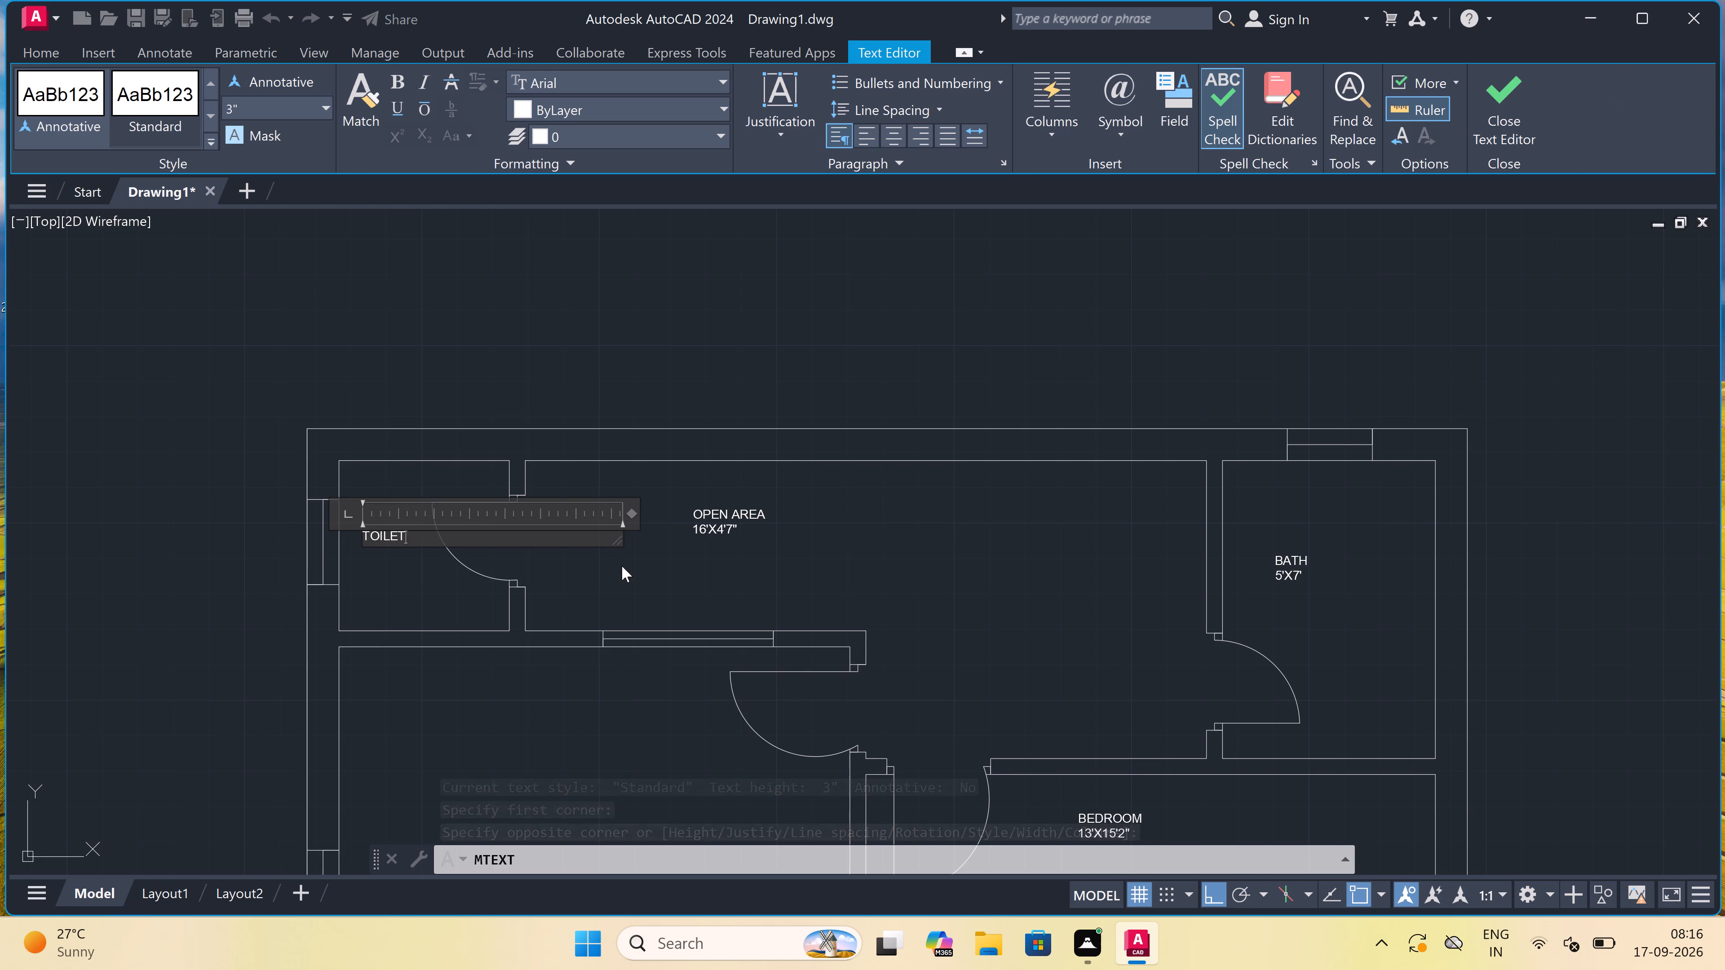
pyautogui.press('Return')
pyautogui.write("4'")
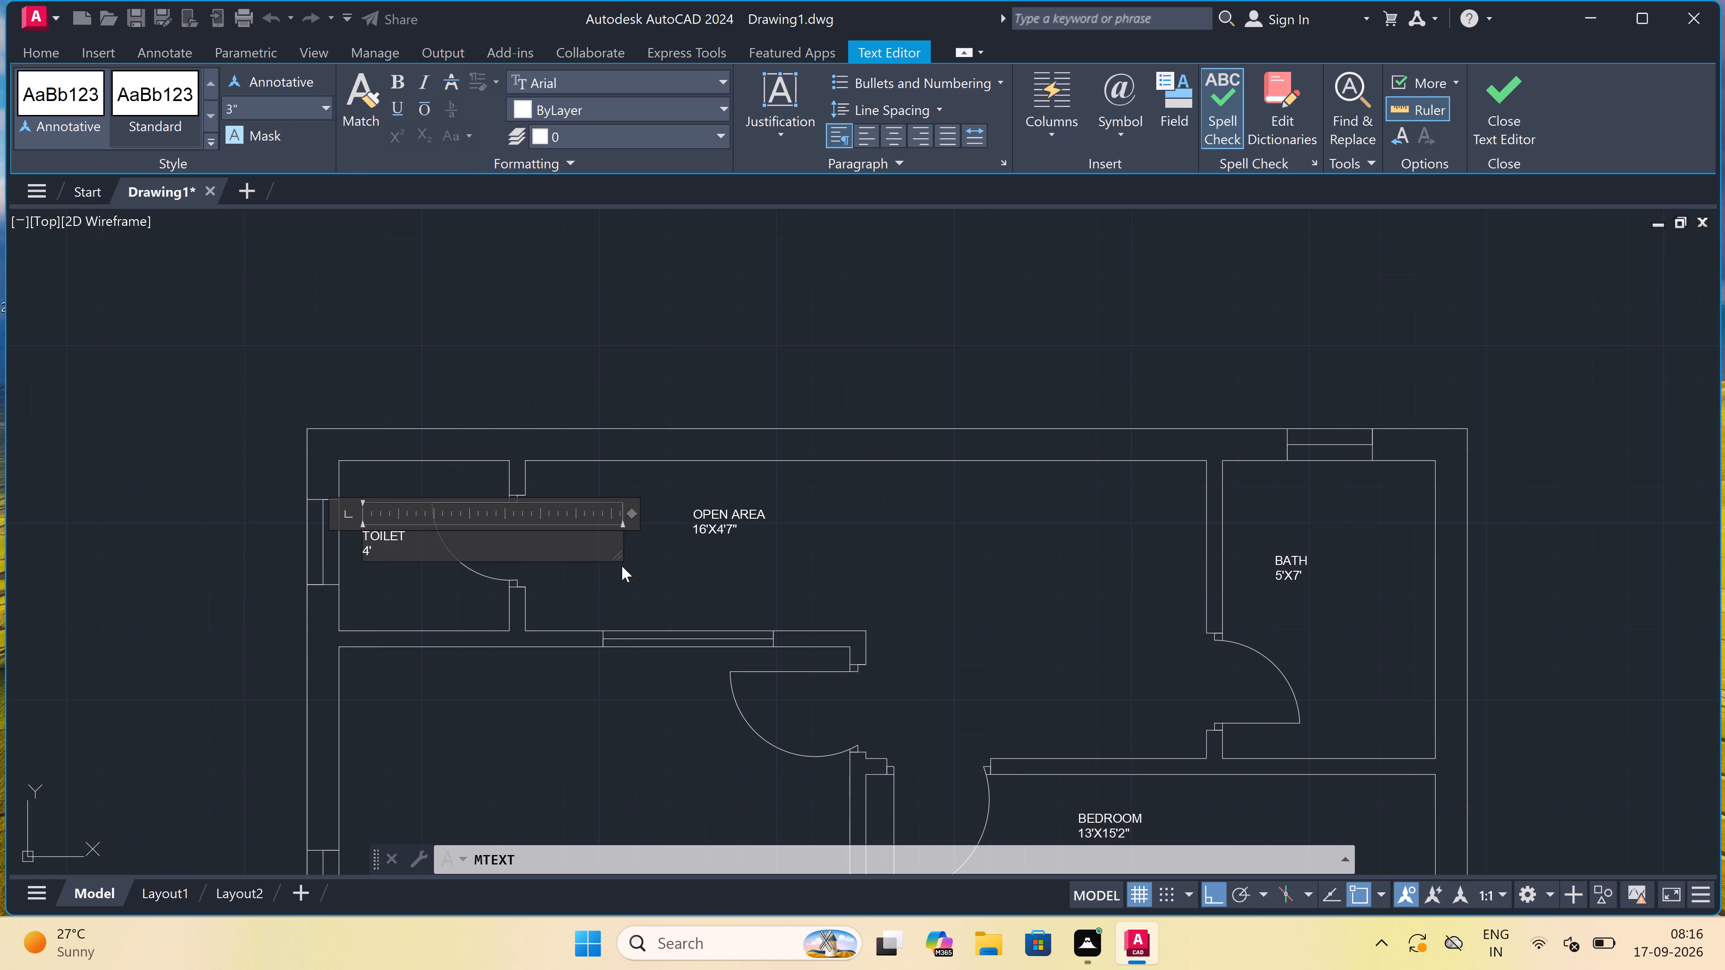
pyautogui.write("X4'")
pyautogui.click(628, 587)
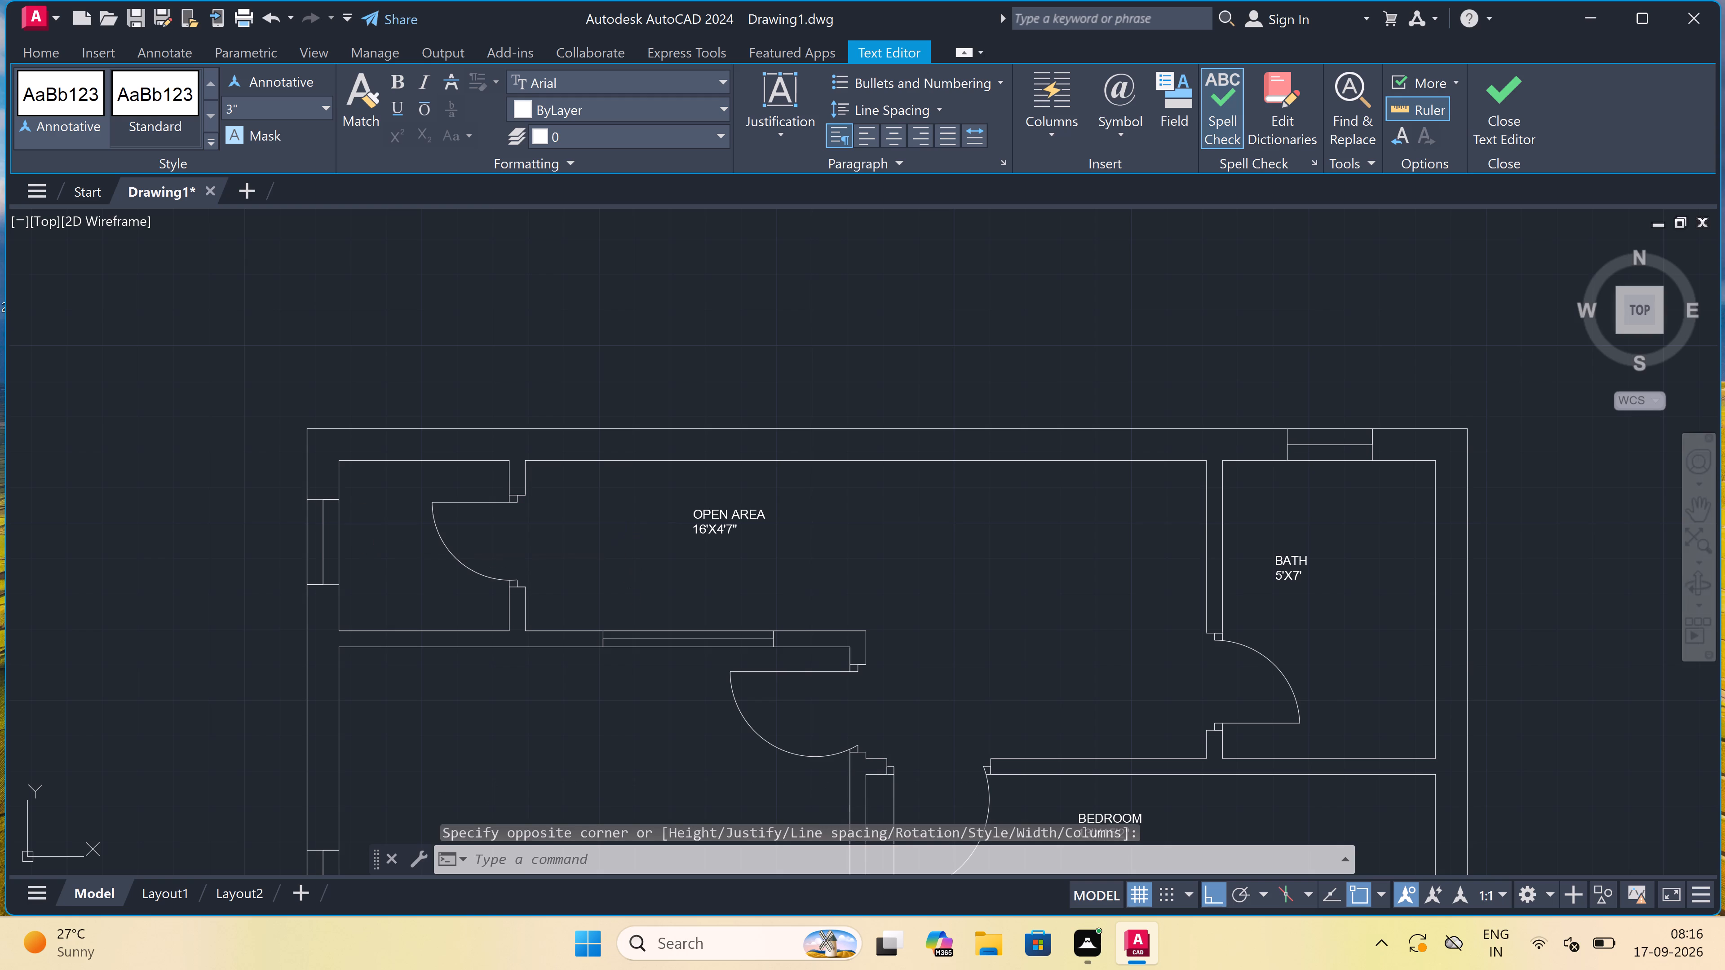
# Add a two-line multiline text label reading PORCH and 11'11"X15'7.5" just south of the staircase, outside the wall.
pyautogui.scroll(-6, 613, 561)
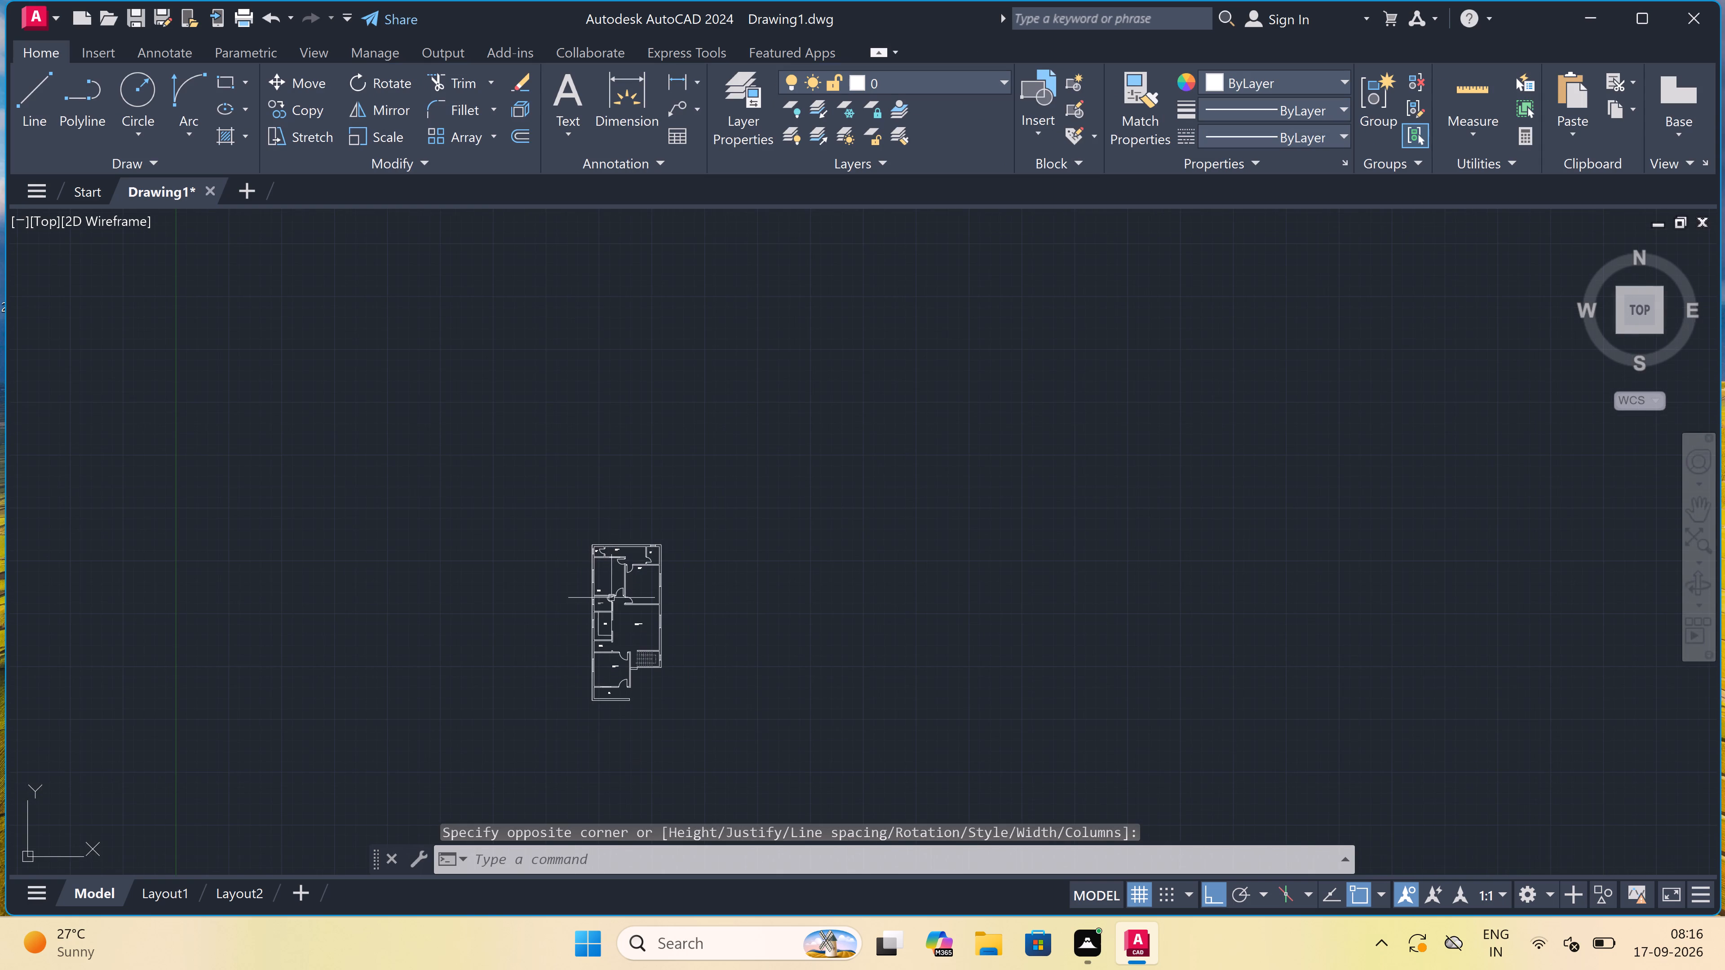
pyautogui.scroll(3, 611, 598)
pyautogui.scroll(-3, 614, 576)
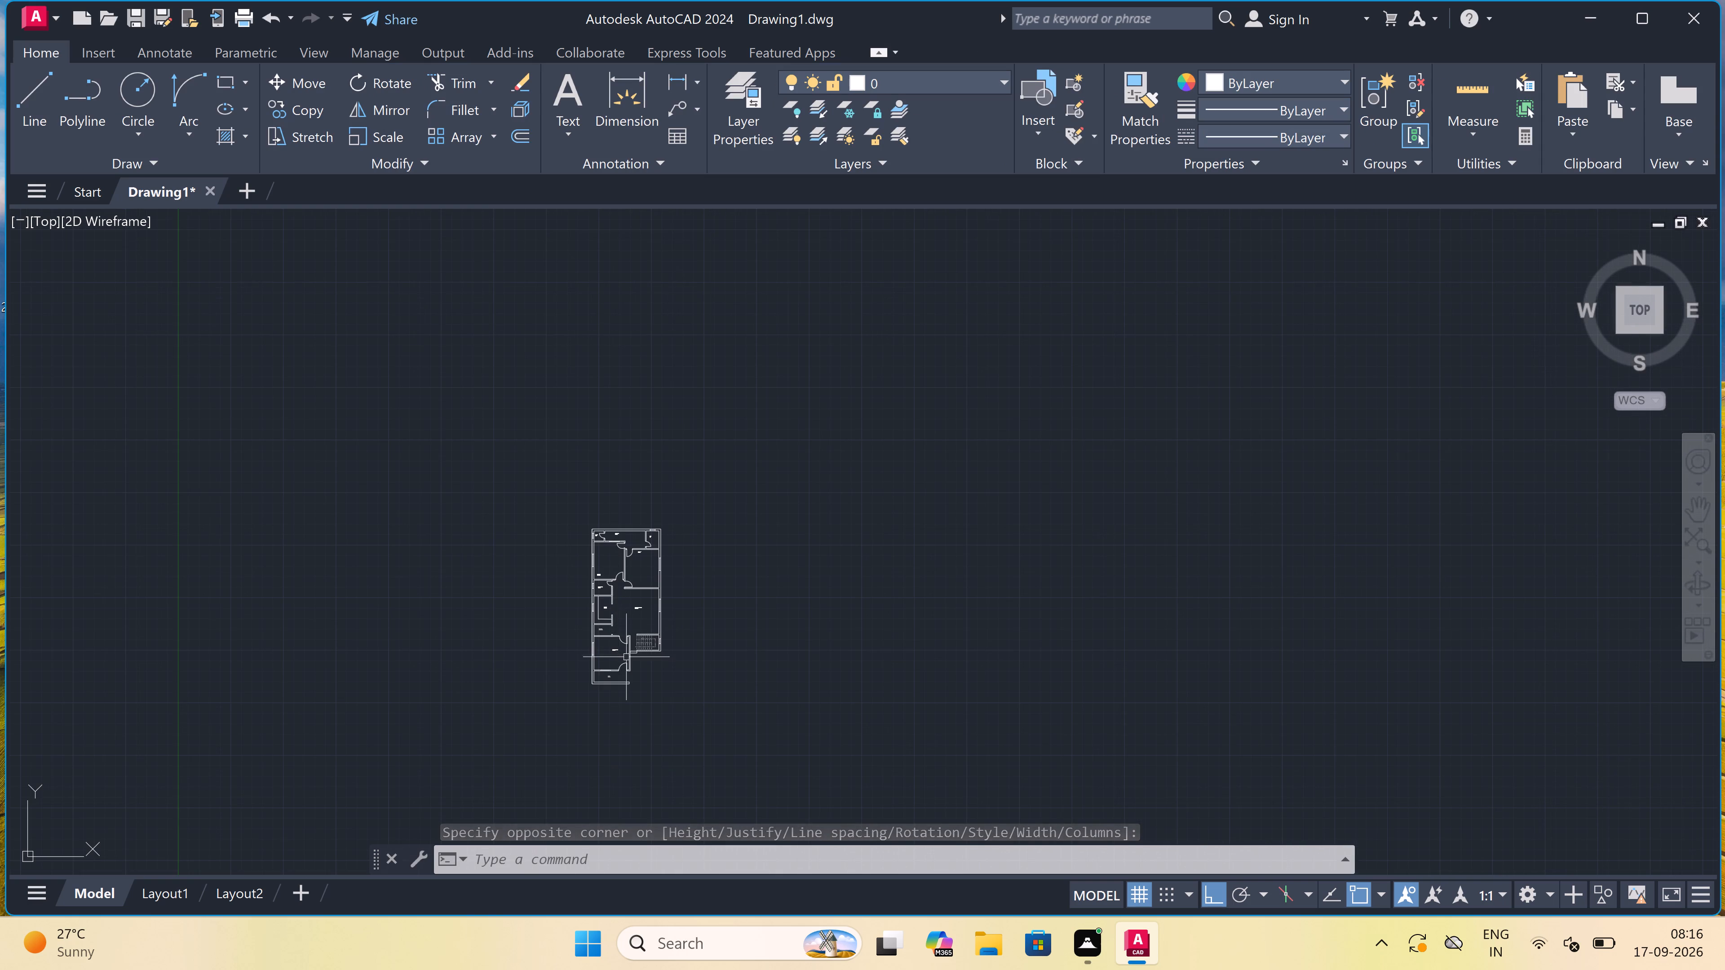
pyautogui.scroll(4, 641, 670)
pyautogui.scroll(1, 567, 595)
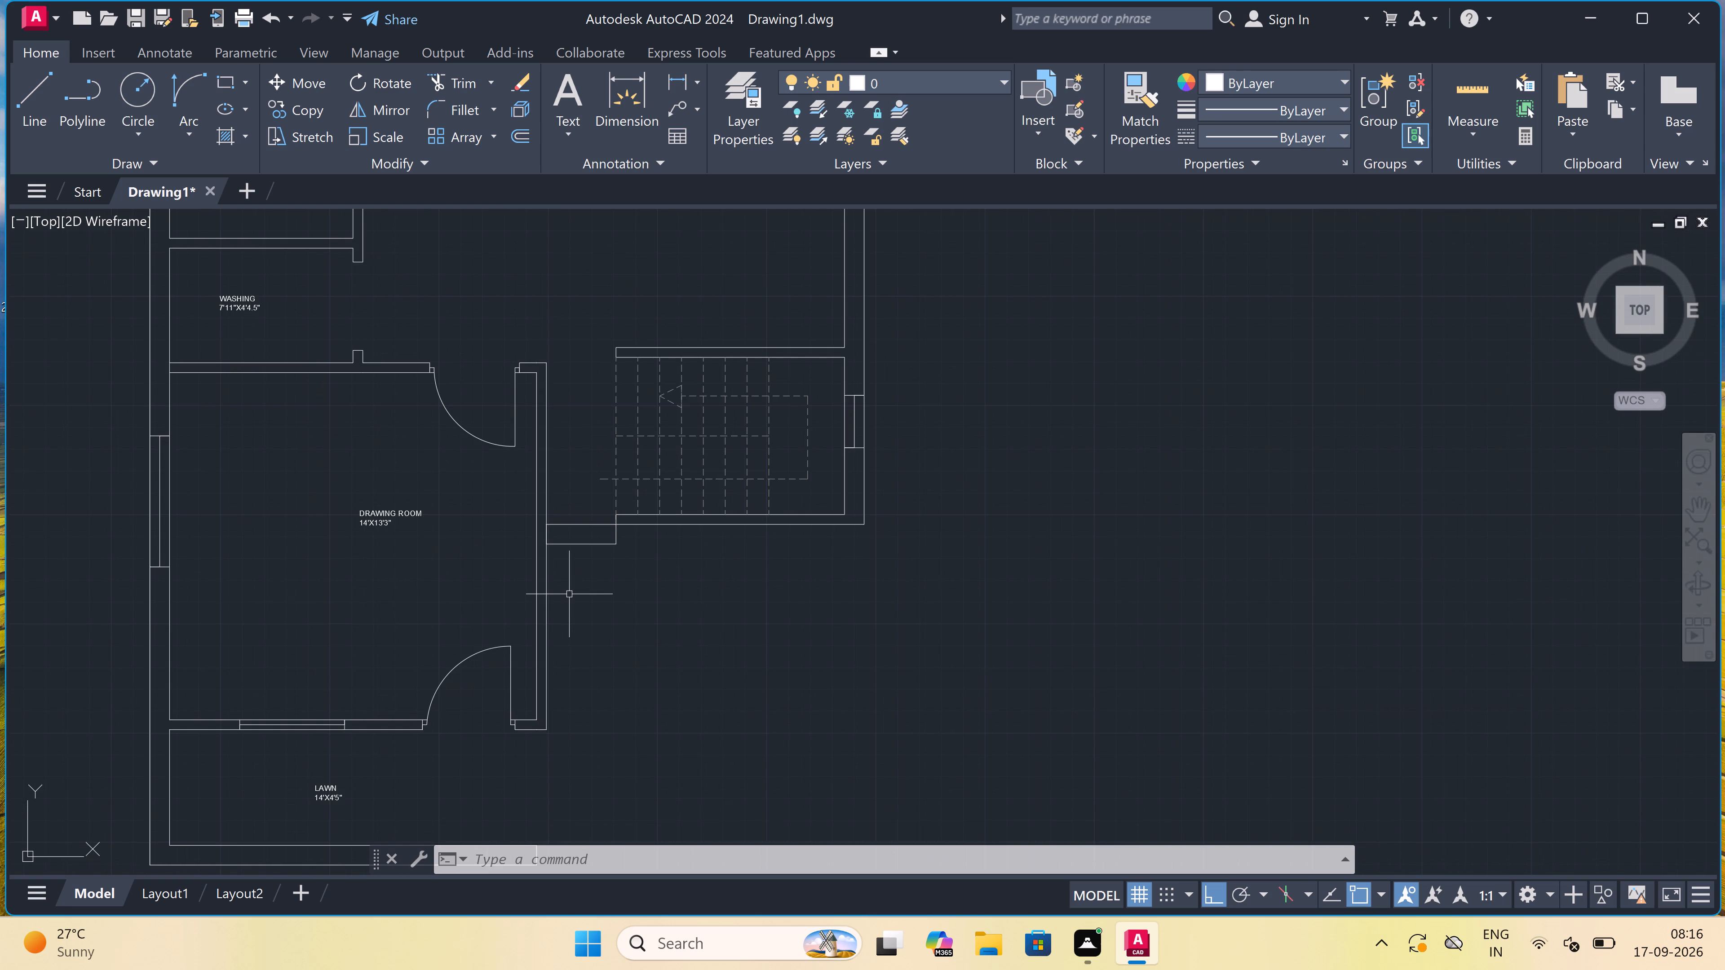
pyautogui.write('MT')
pyautogui.press('space')
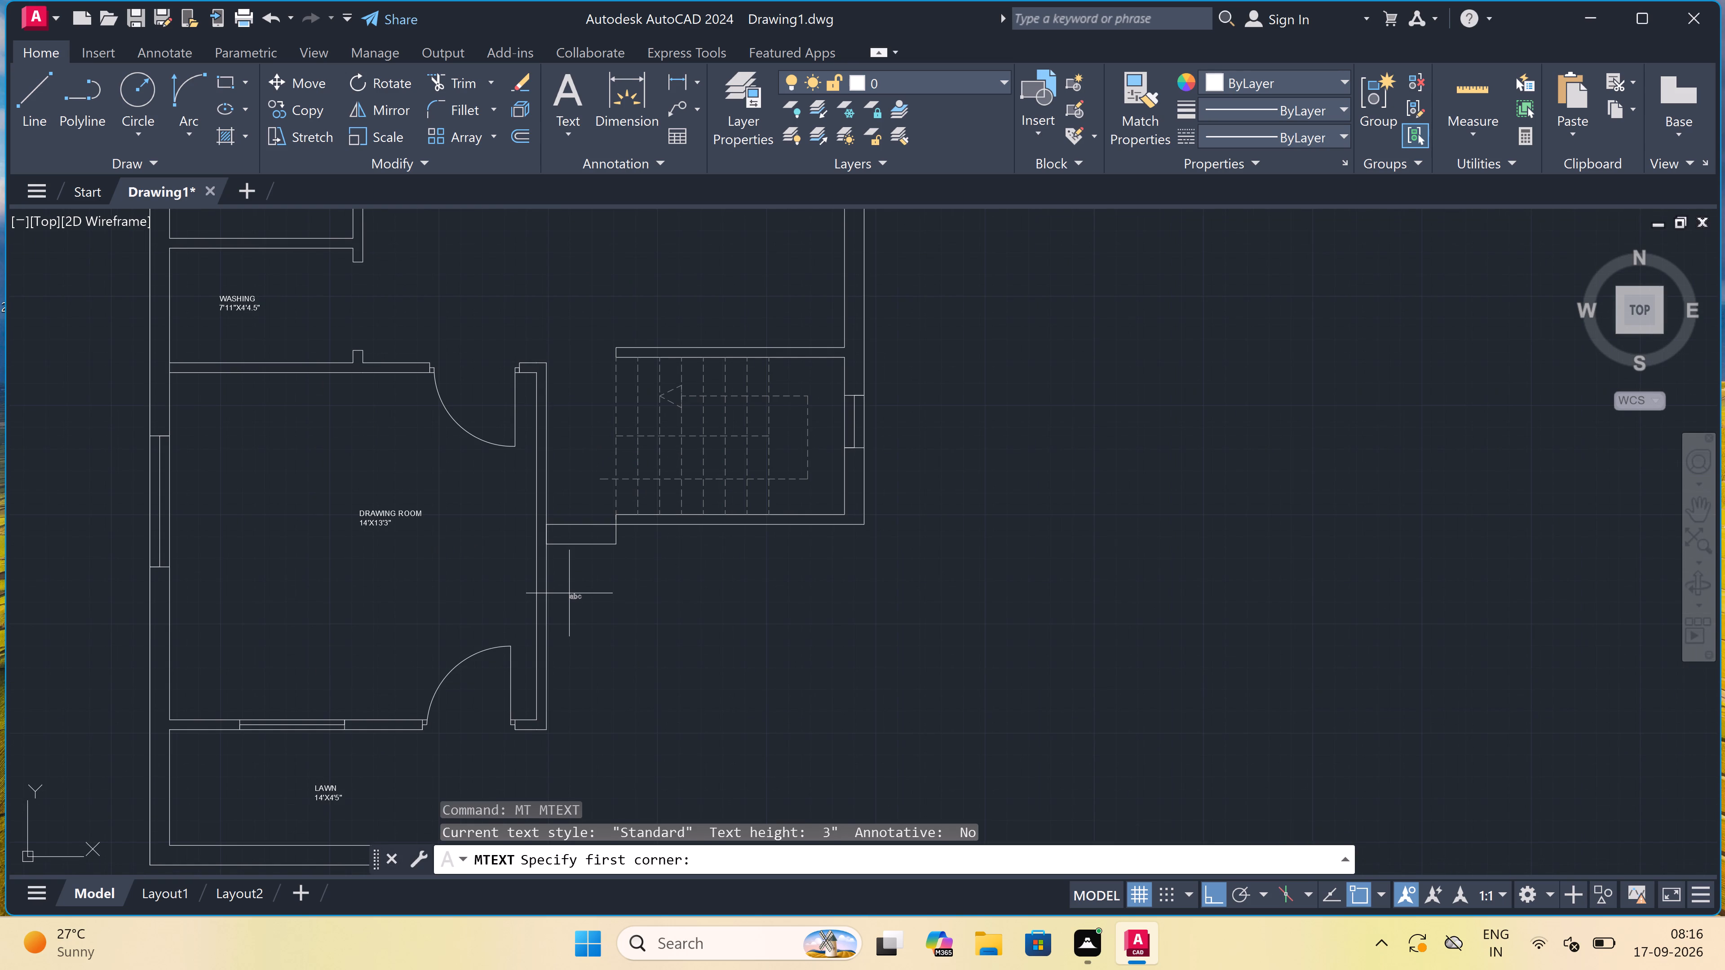
pyautogui.scroll(1, 565, 620)
pyautogui.scroll(-3, 565, 619)
pyautogui.scroll(3, 565, 626)
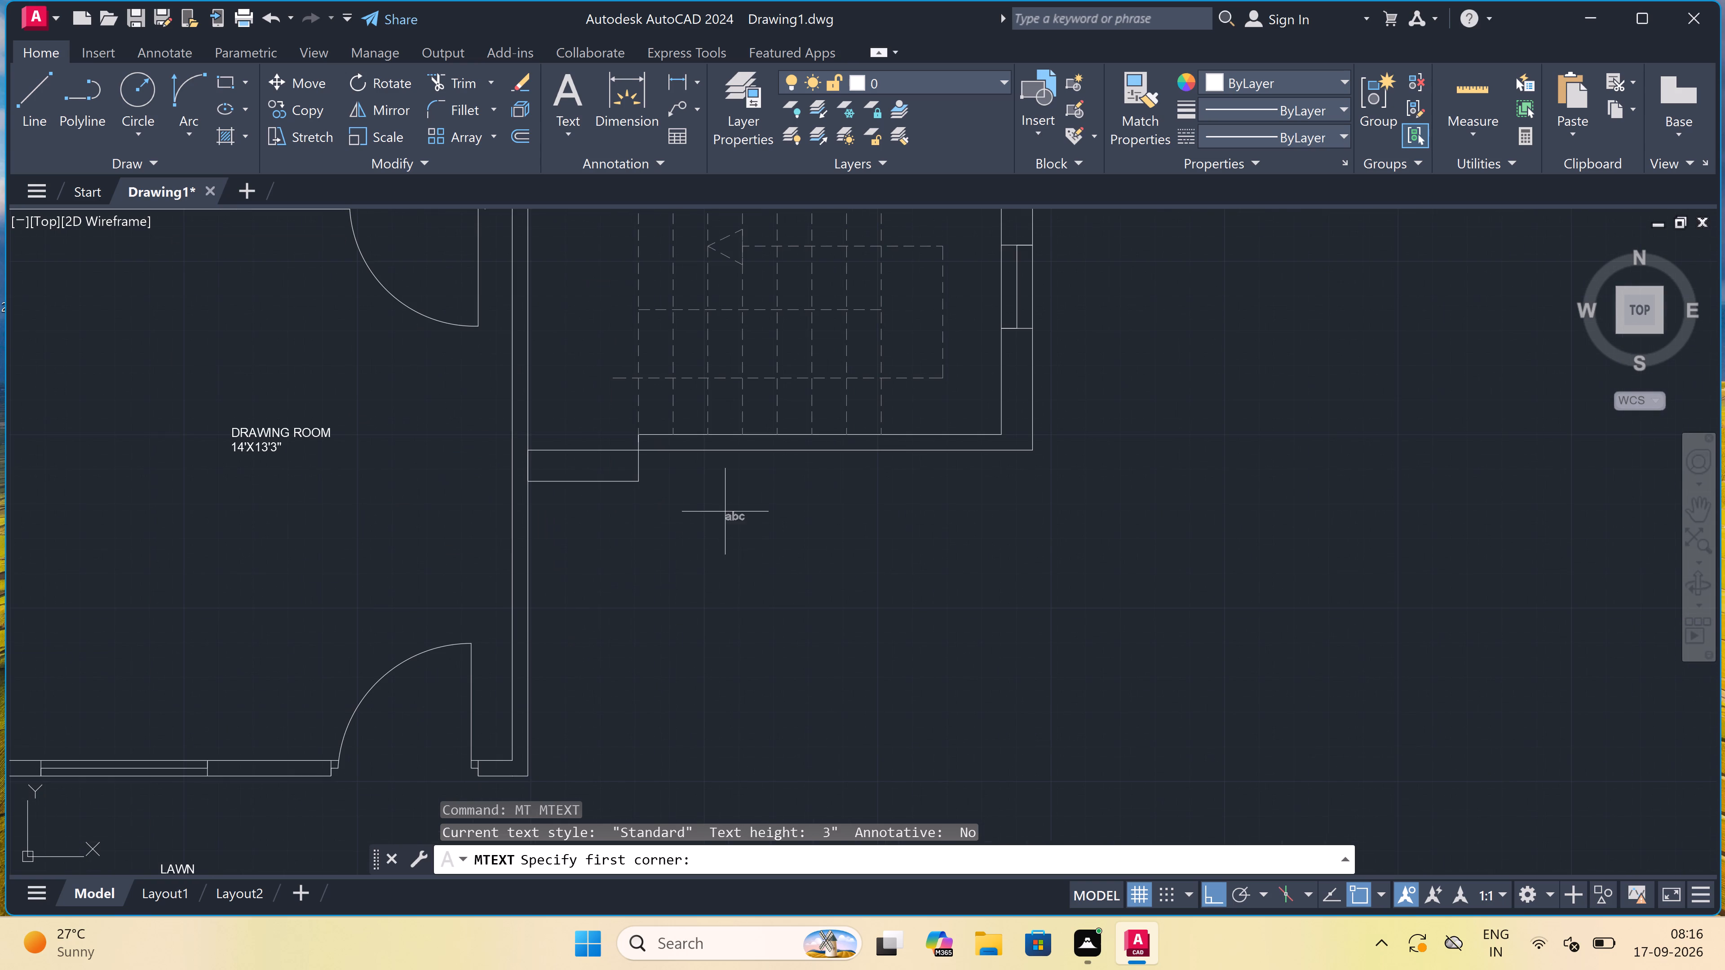
pyautogui.moveTo(762, 493); pyautogui.dragTo(775, 493)
pyautogui.click(1082, 557)
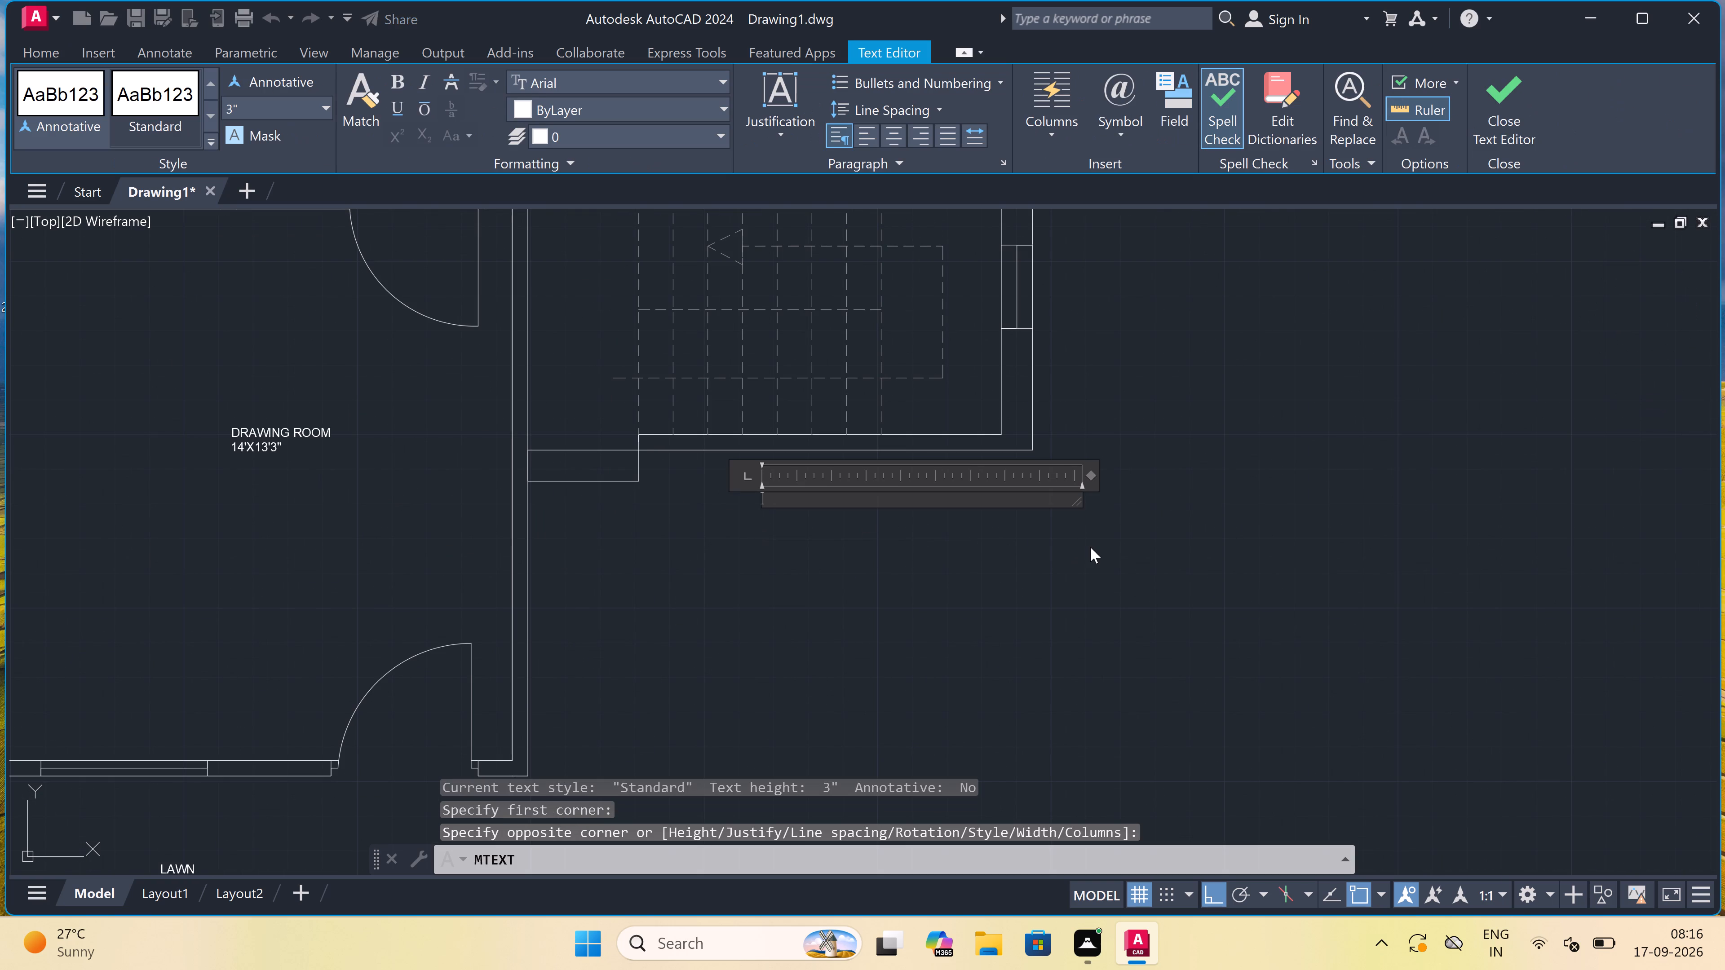
pyautogui.press('p')
pyautogui.press('o')
pyautogui.write('RCH')
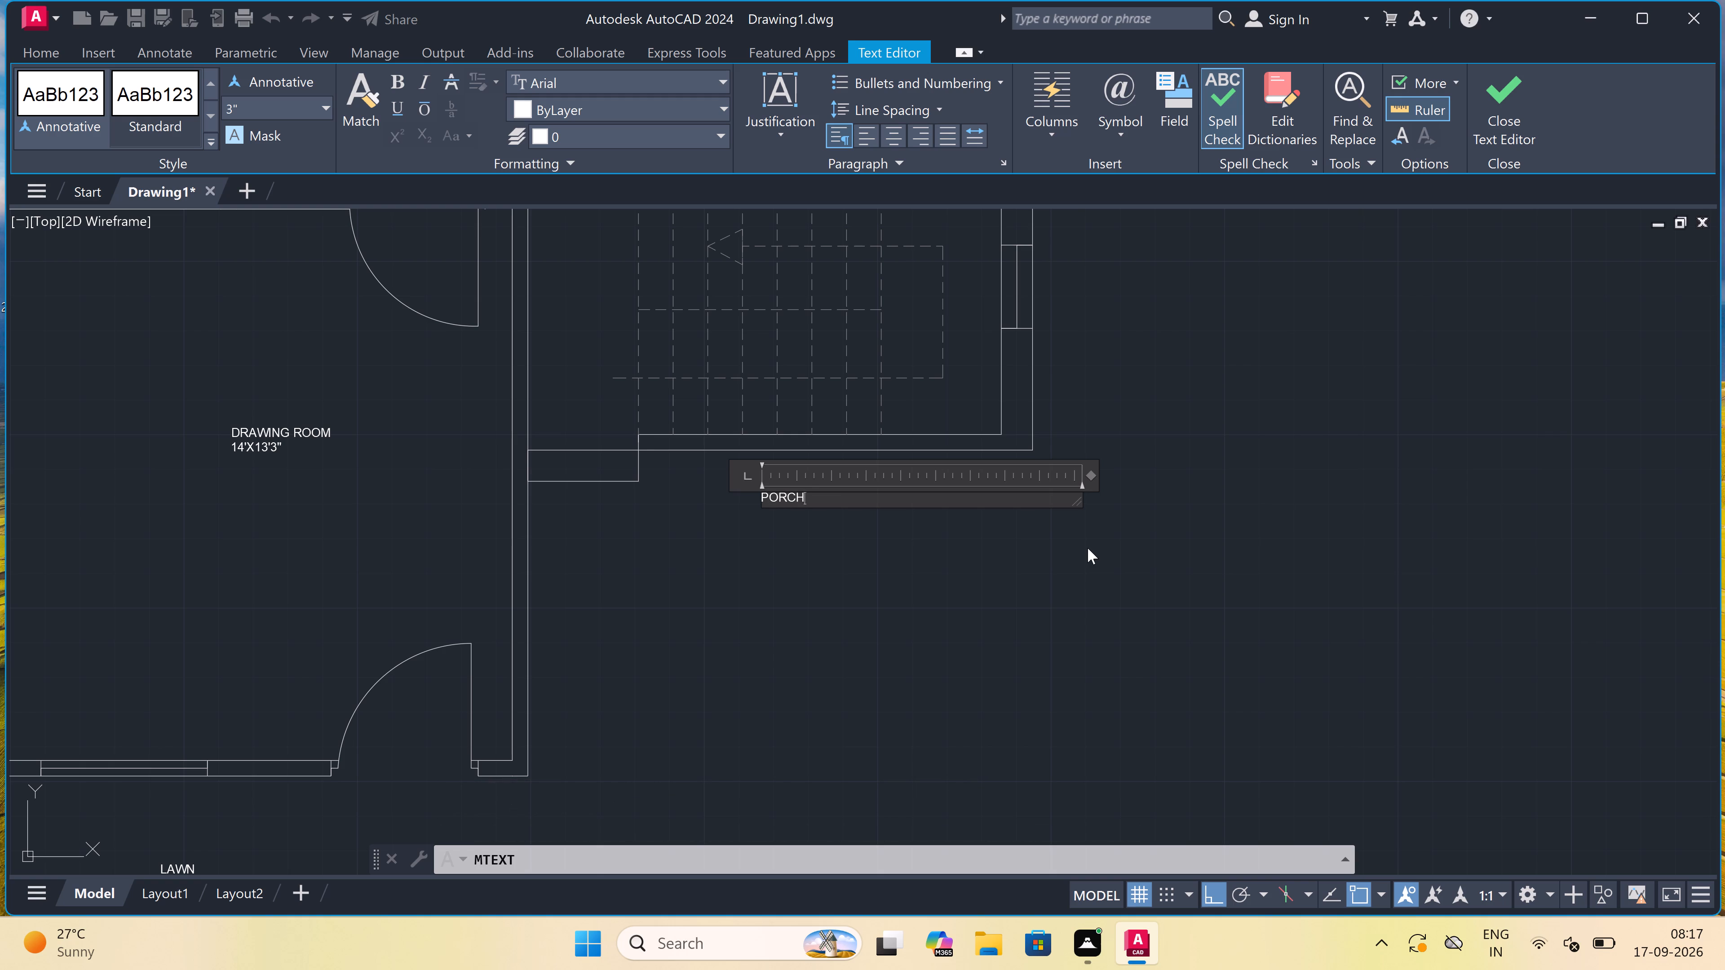
pyautogui.press('Return')
pyautogui.write('11')
pyautogui.press("'")
pyautogui.write('11')
pyautogui.write('"X')
pyautogui.write("15'7")
pyautogui.write('.5')
pyautogui.hotkey('shift', '"')
pyautogui.doubleClick(0, 969)
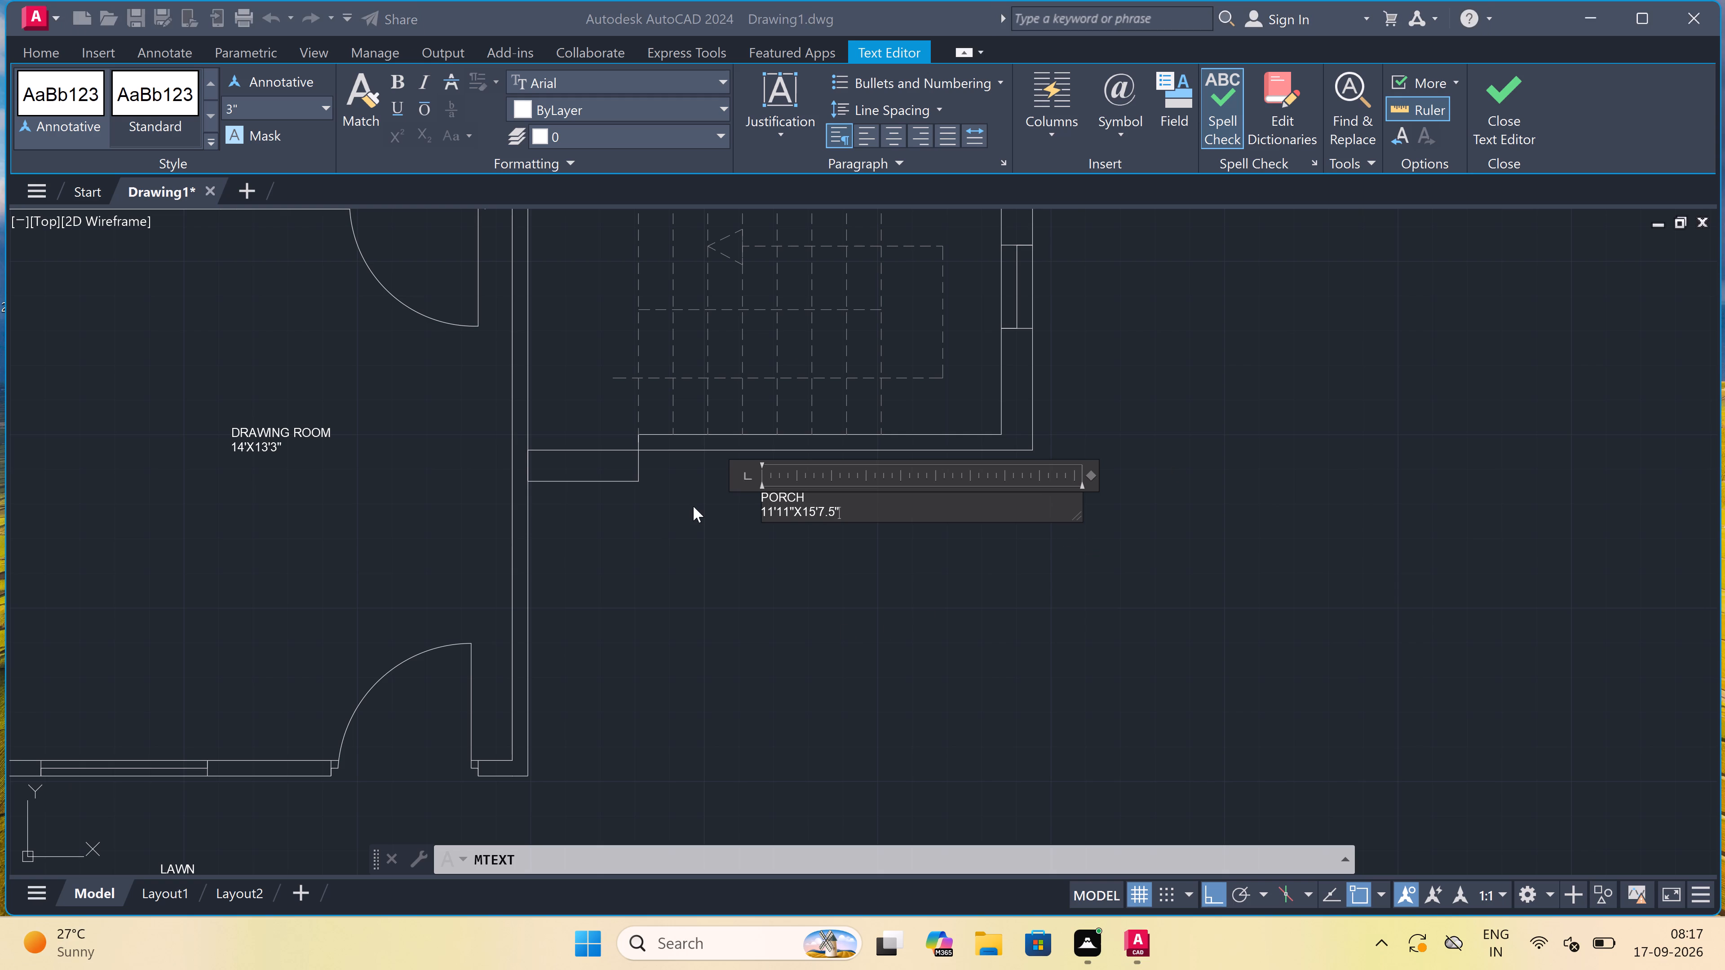
pyautogui.click(729, 686)
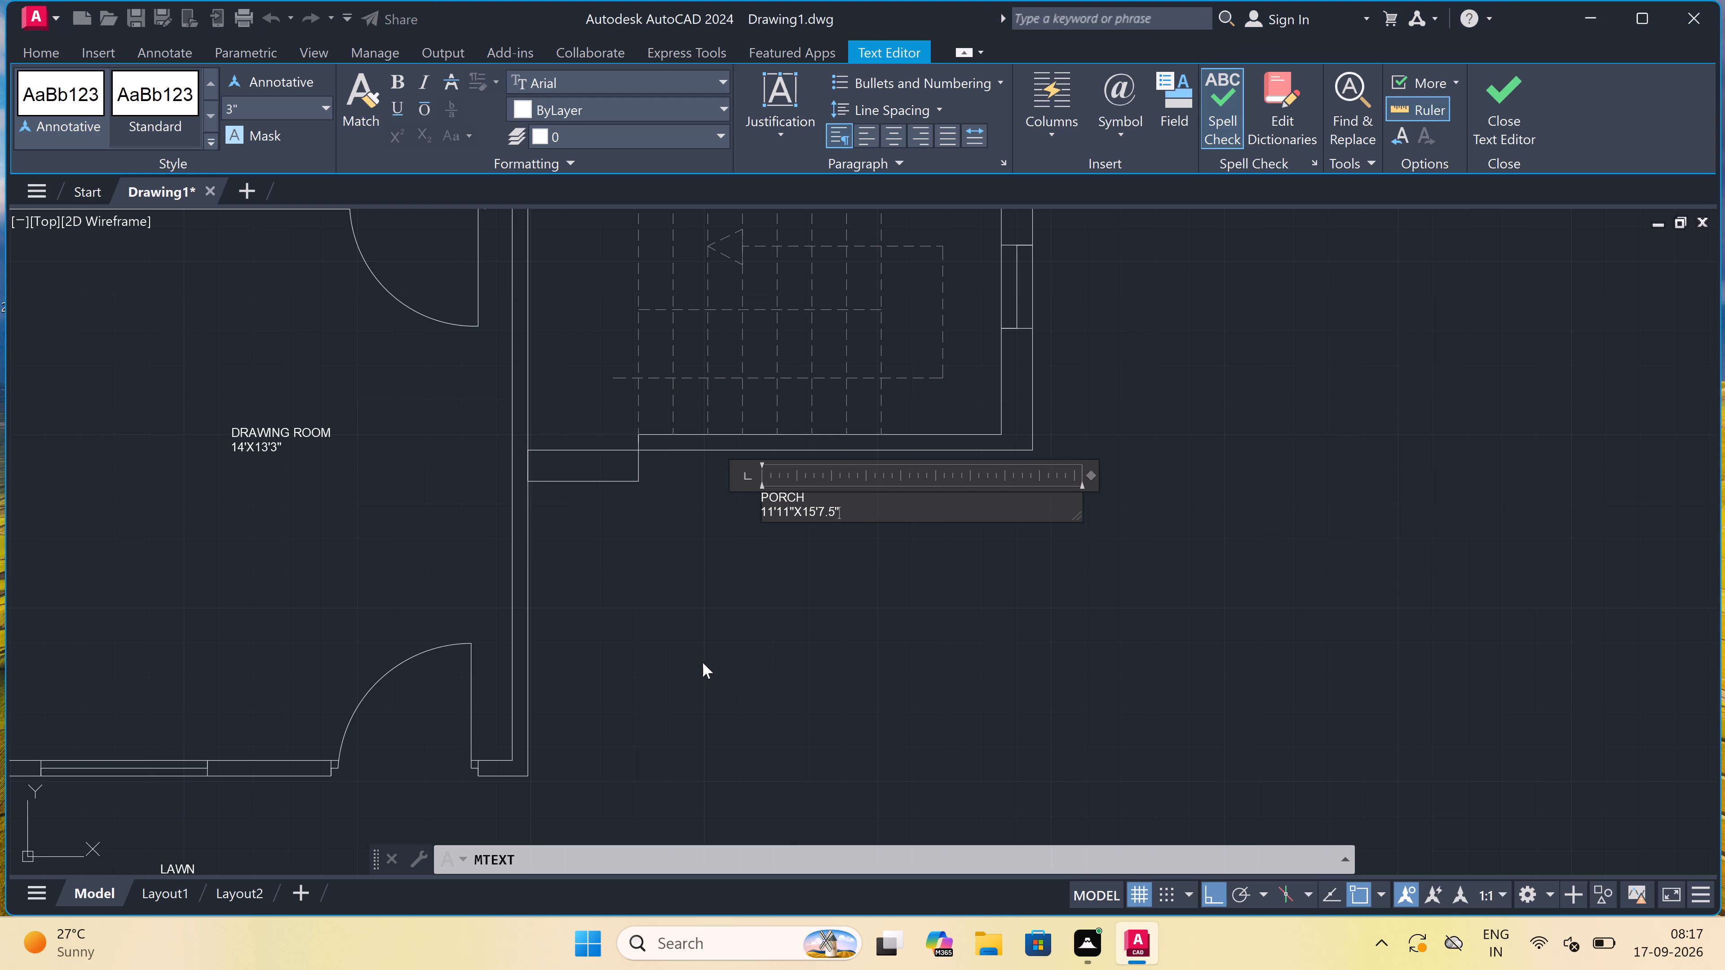
pyautogui.click(681, 679)
# Select all multiline text labels similar to the LOBBY DINING AREA label and set their text height to 6".
pyautogui.scroll(-4, 690, 641)
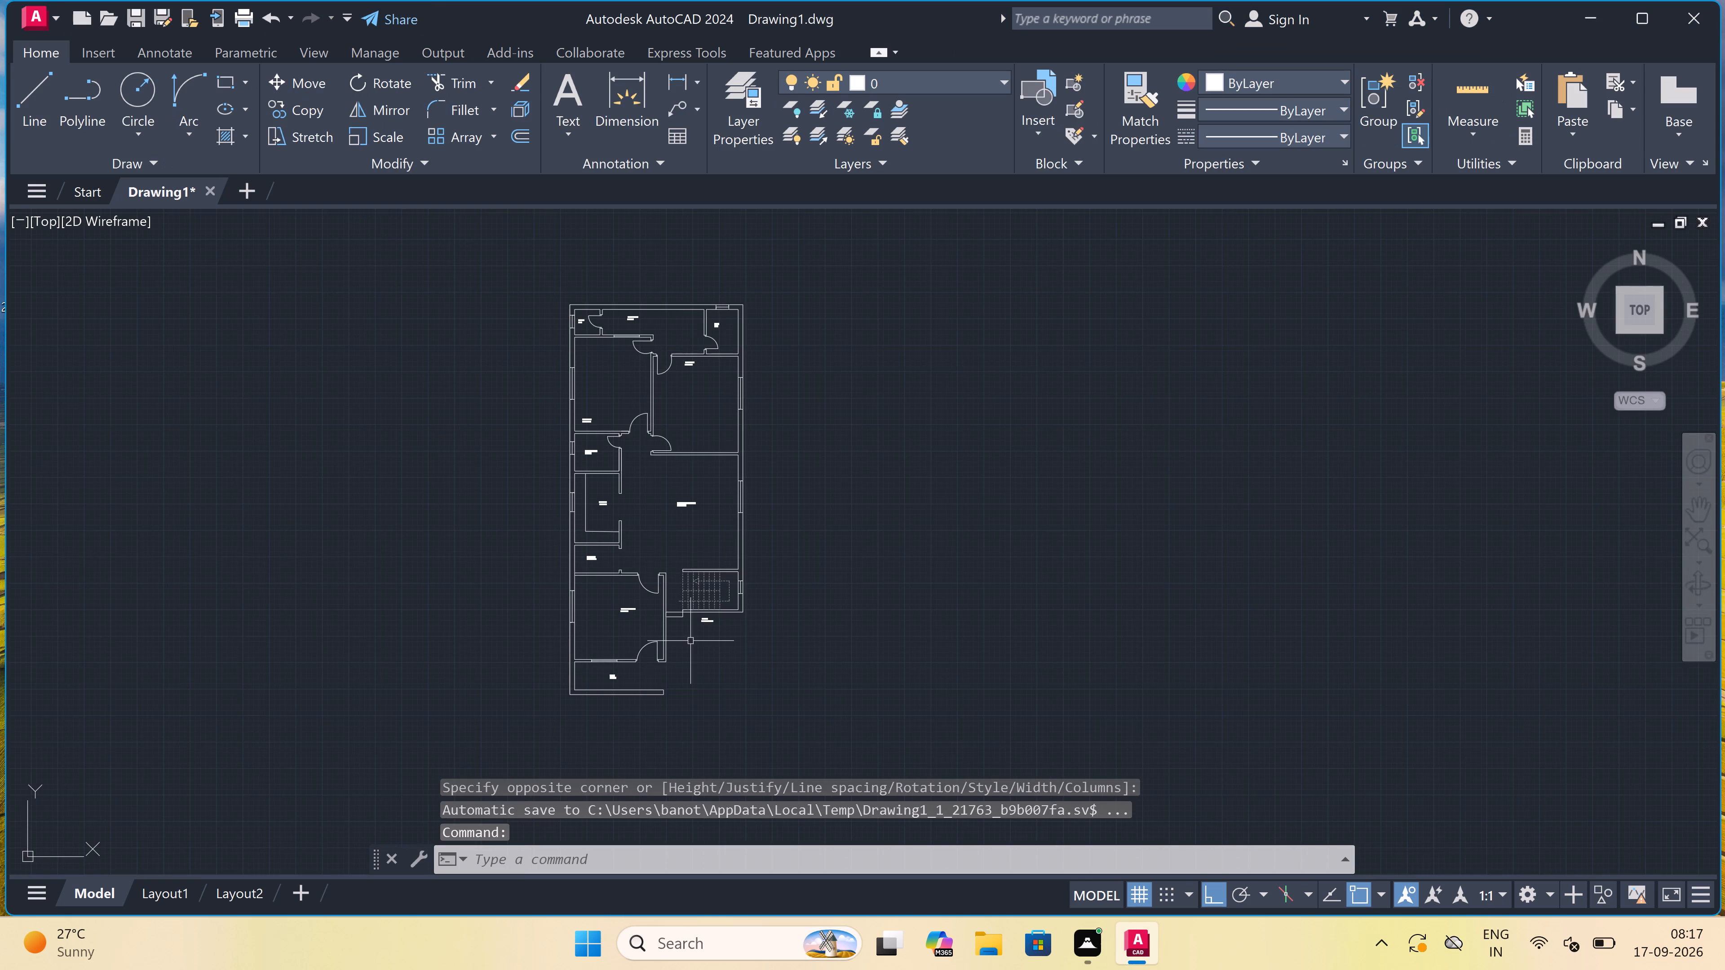
pyautogui.scroll(2, 688, 644)
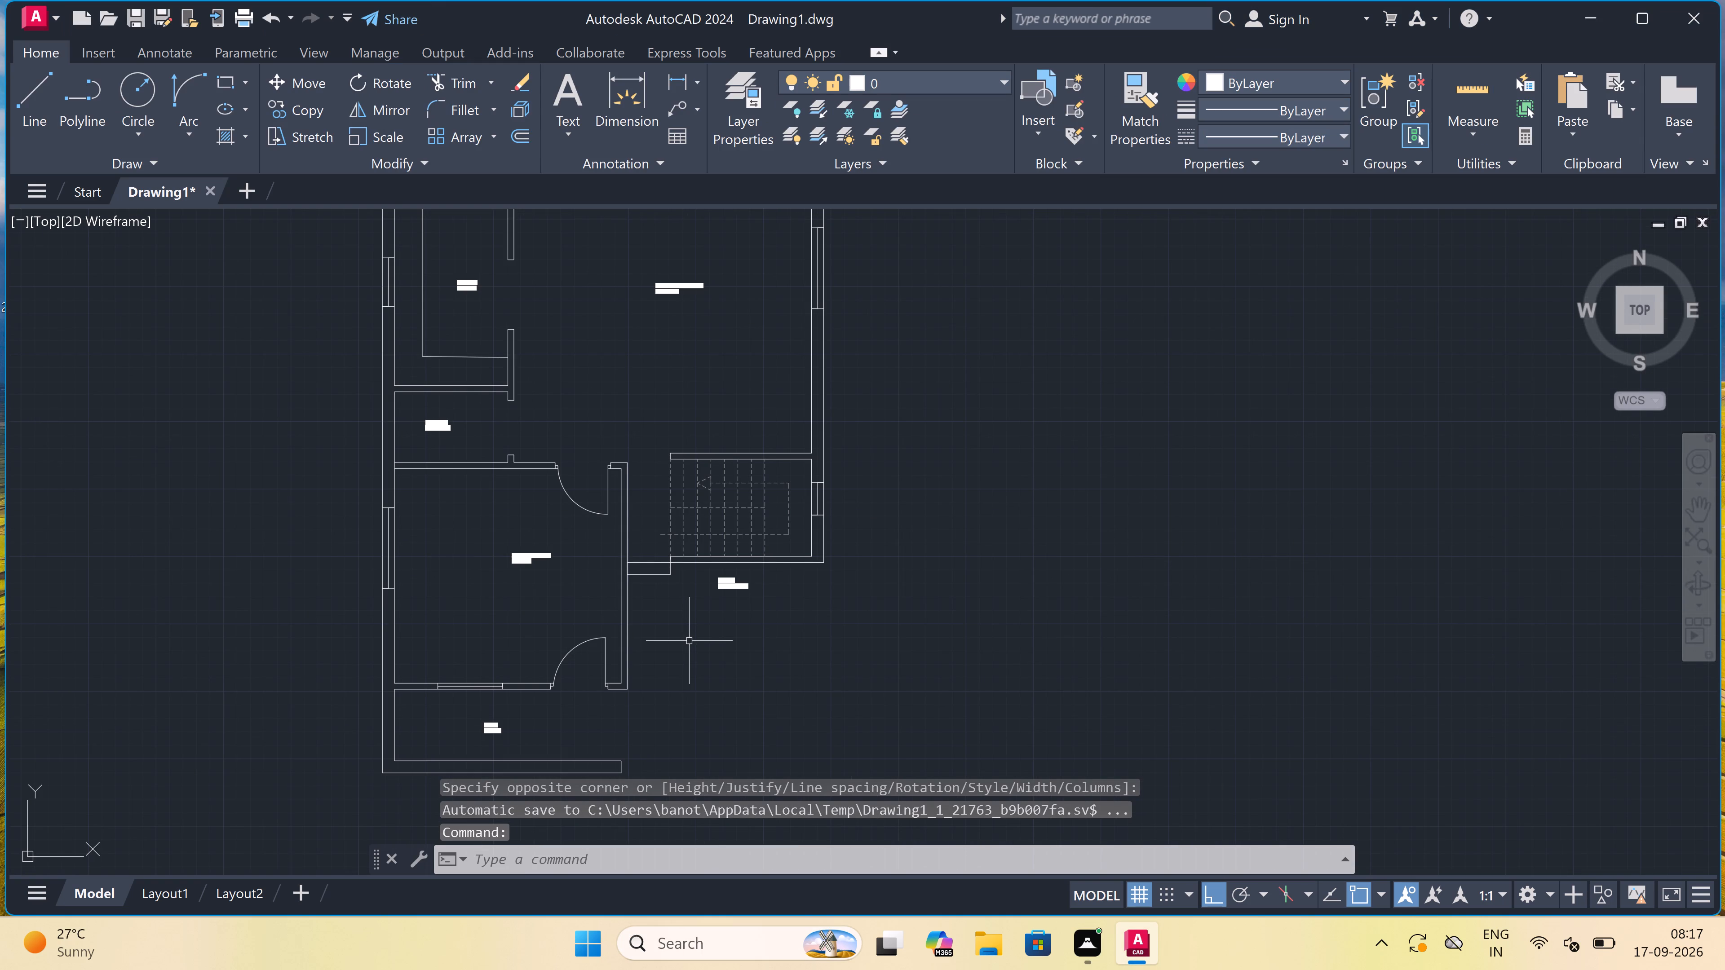
pyautogui.scroll(-2, 690, 641)
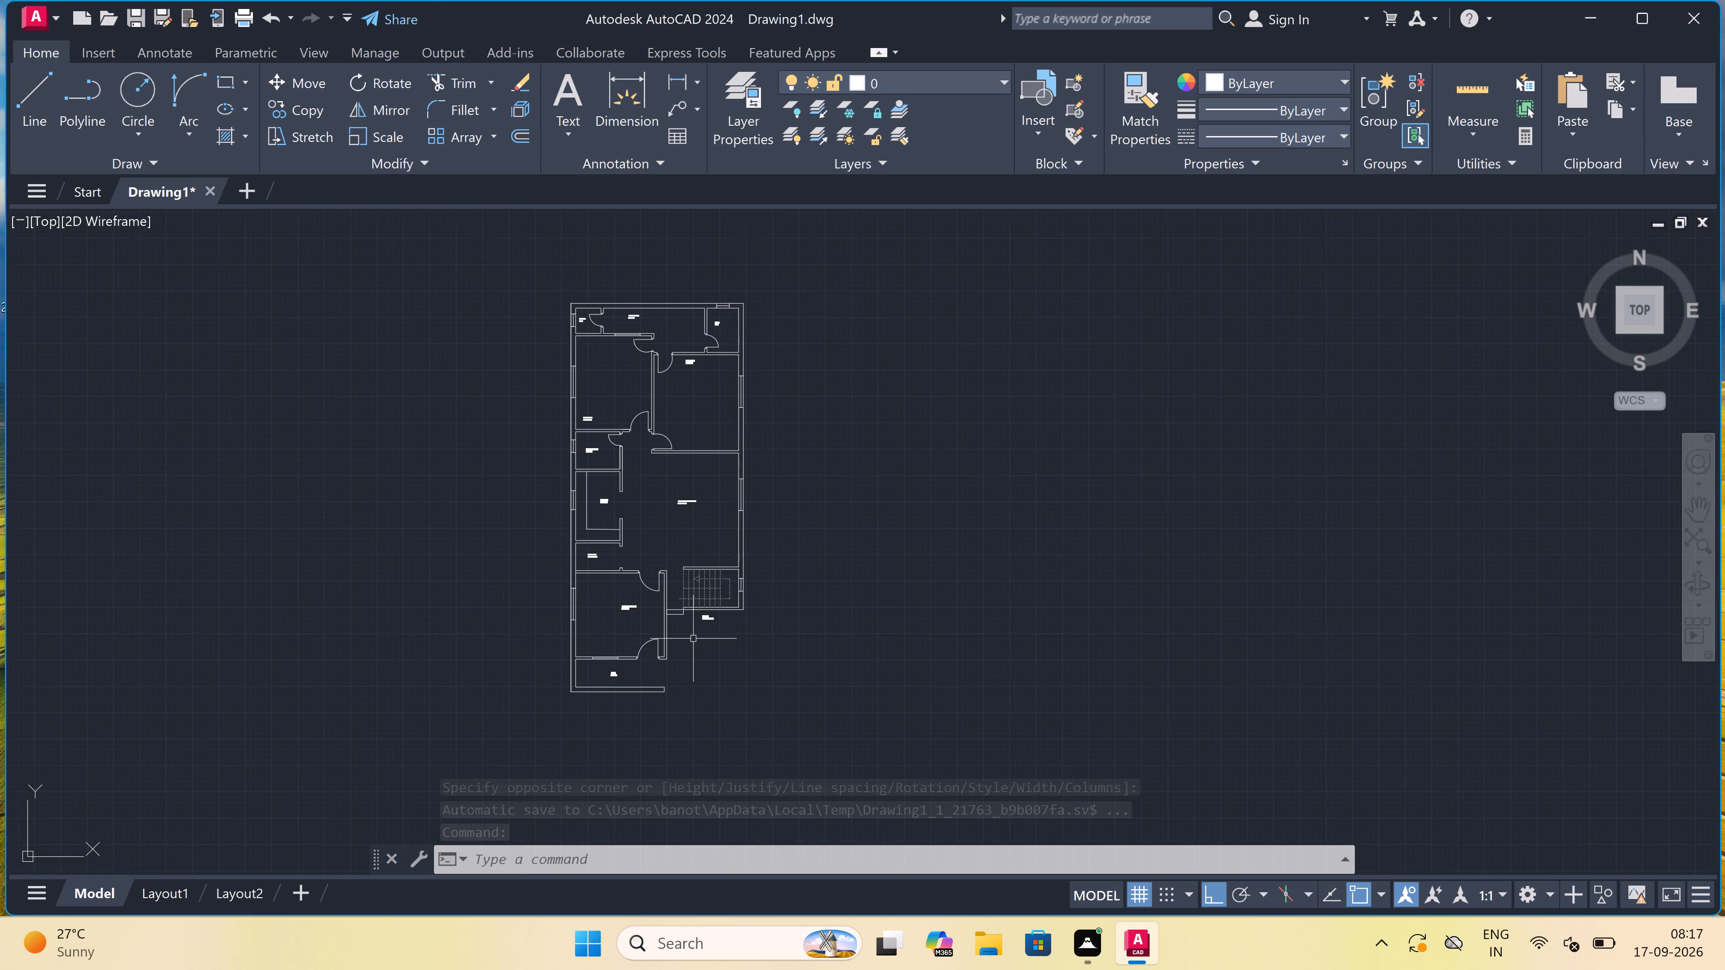
pyautogui.scroll(-1, 693, 639)
pyautogui.scroll(1, 629, 590)
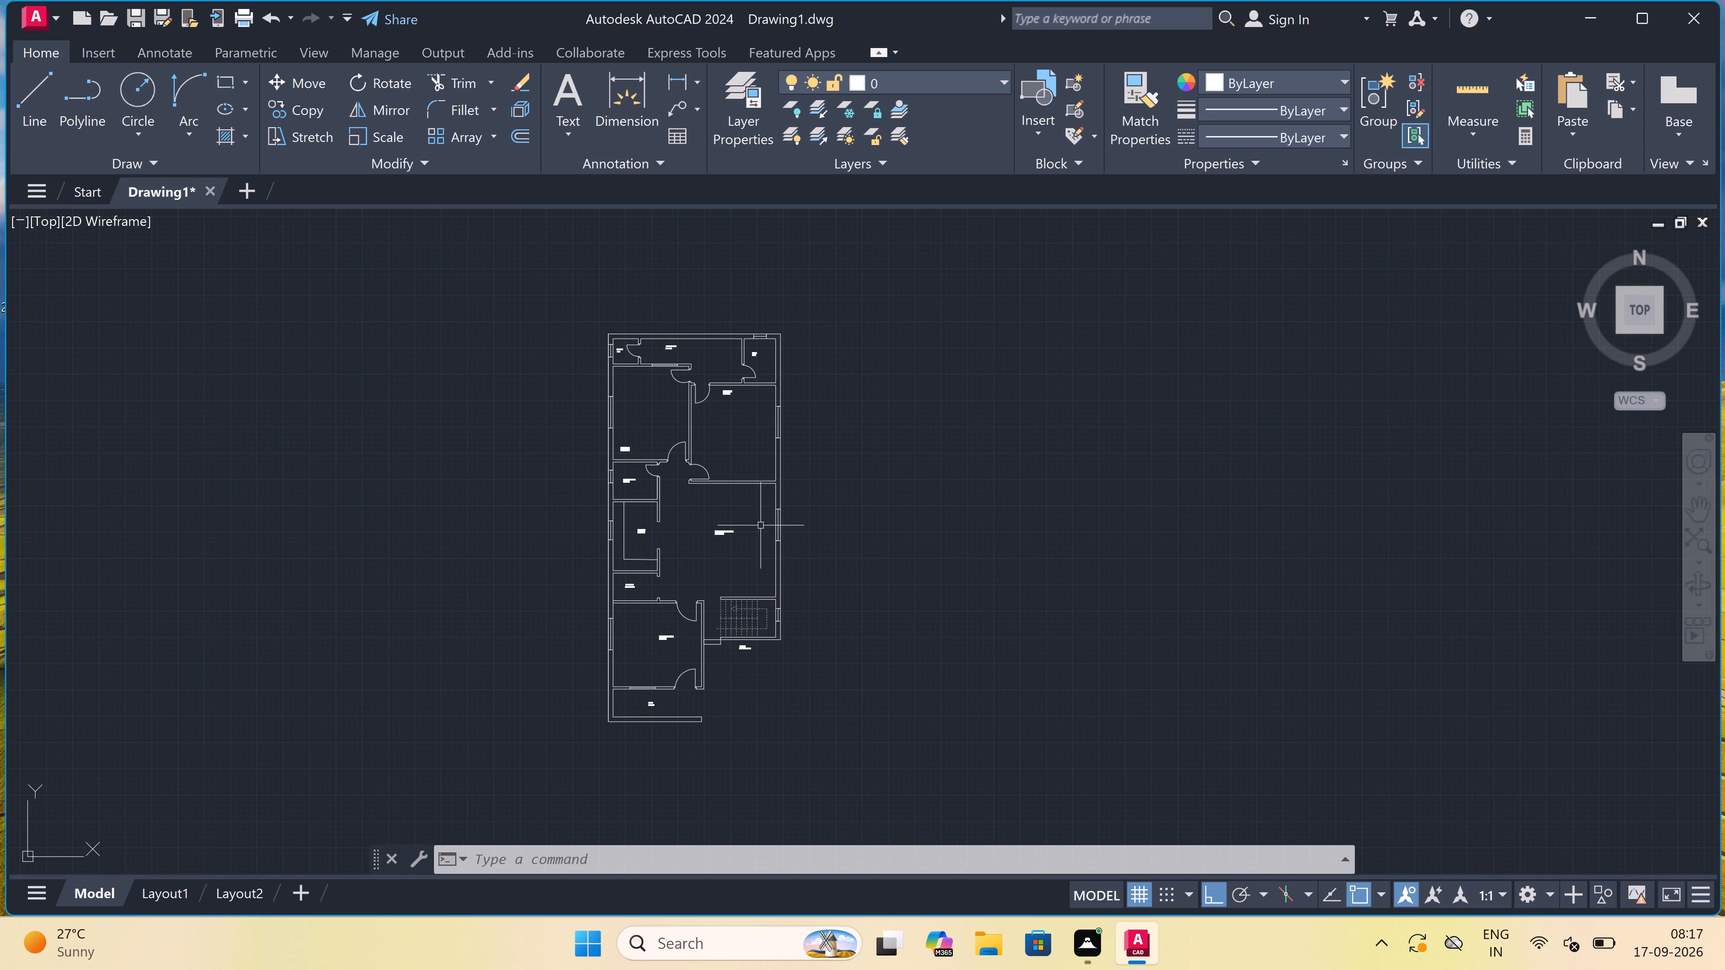
pyautogui.scroll(2, 712, 552)
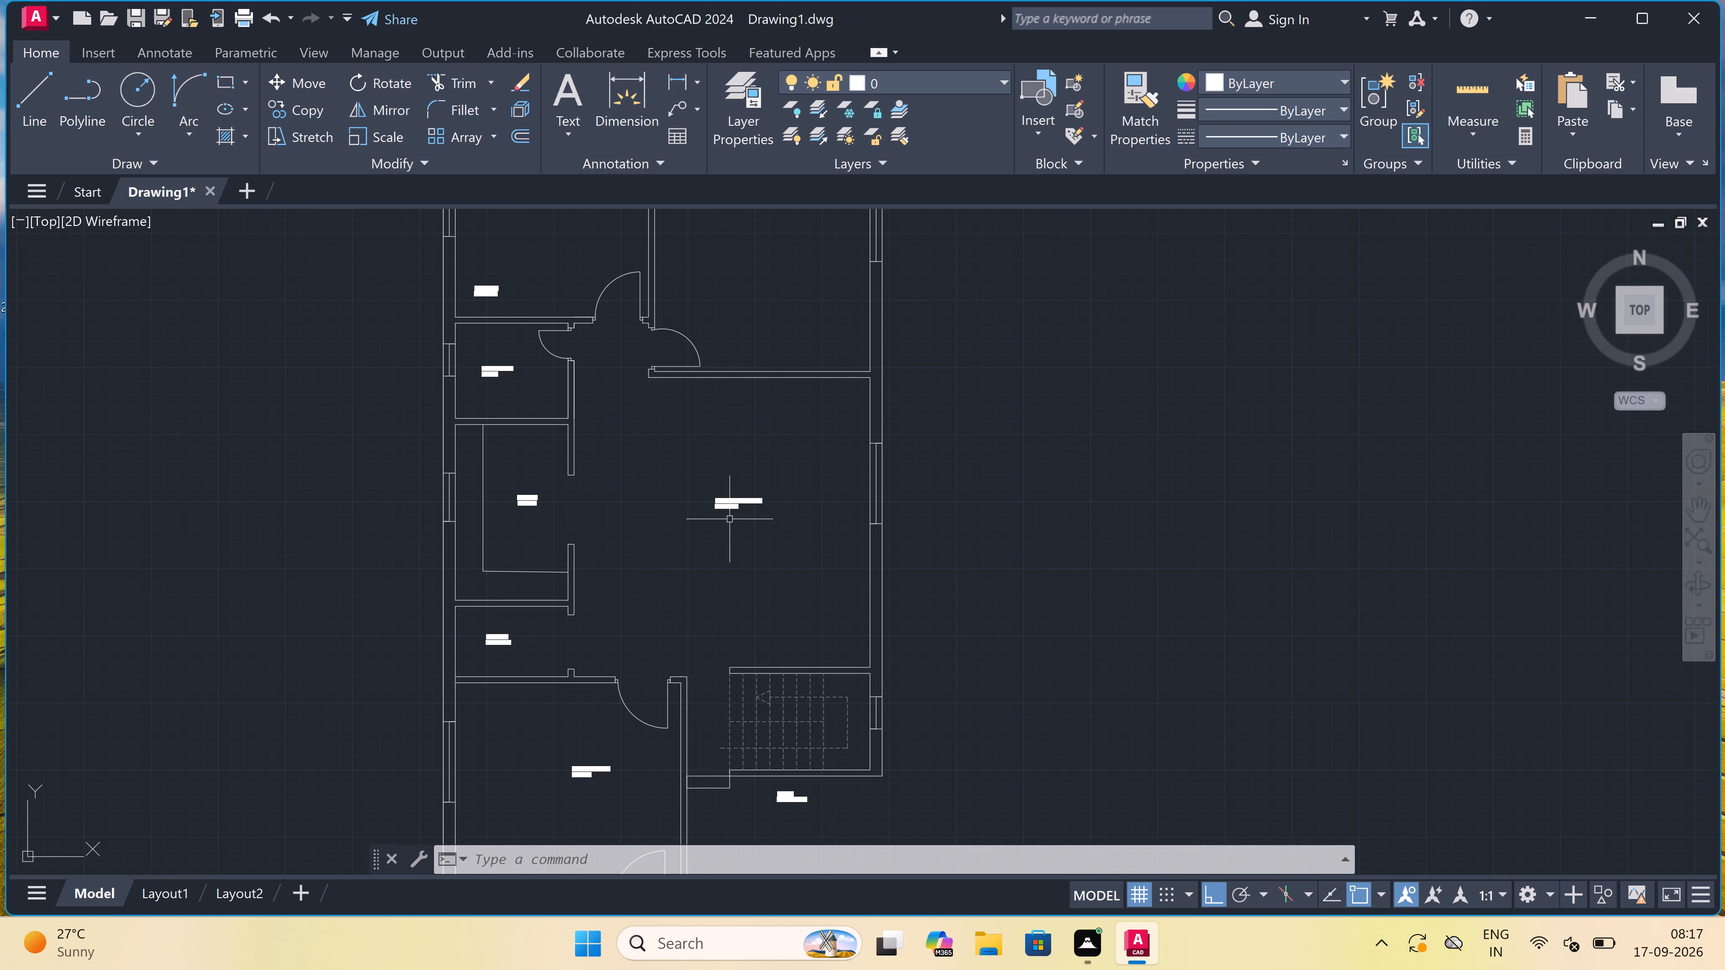
pyautogui.click(728, 495)
pyautogui.rightClick(1037, 332)
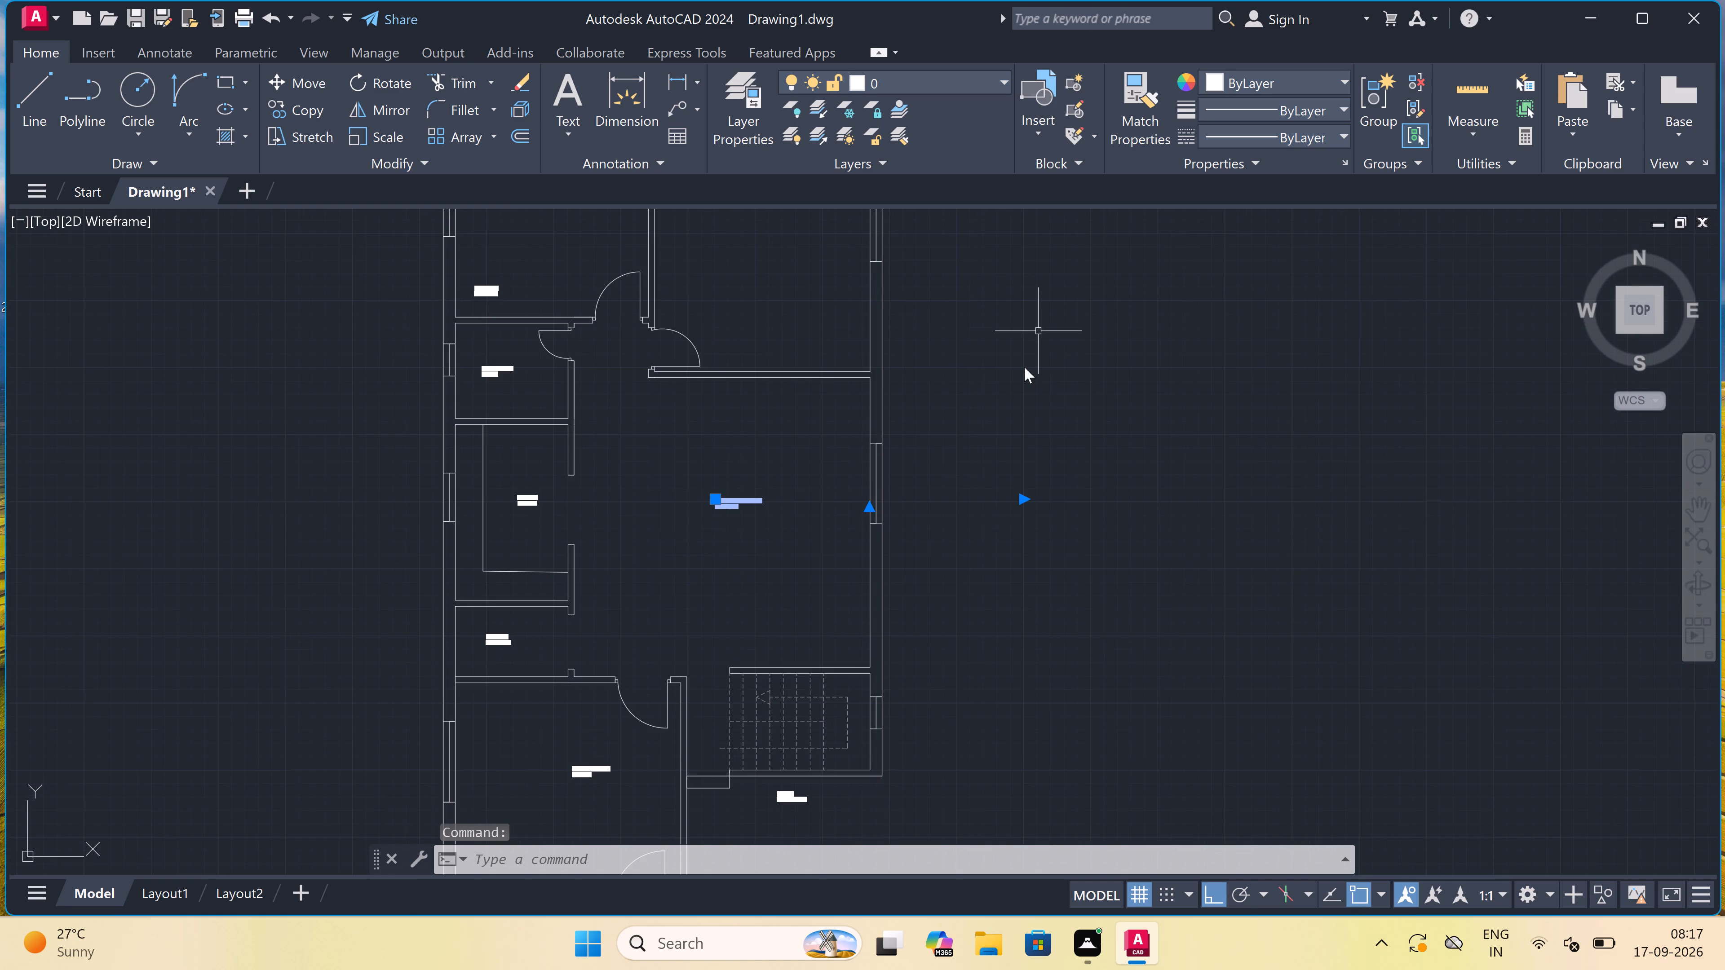
pyautogui.click(1087, 882)
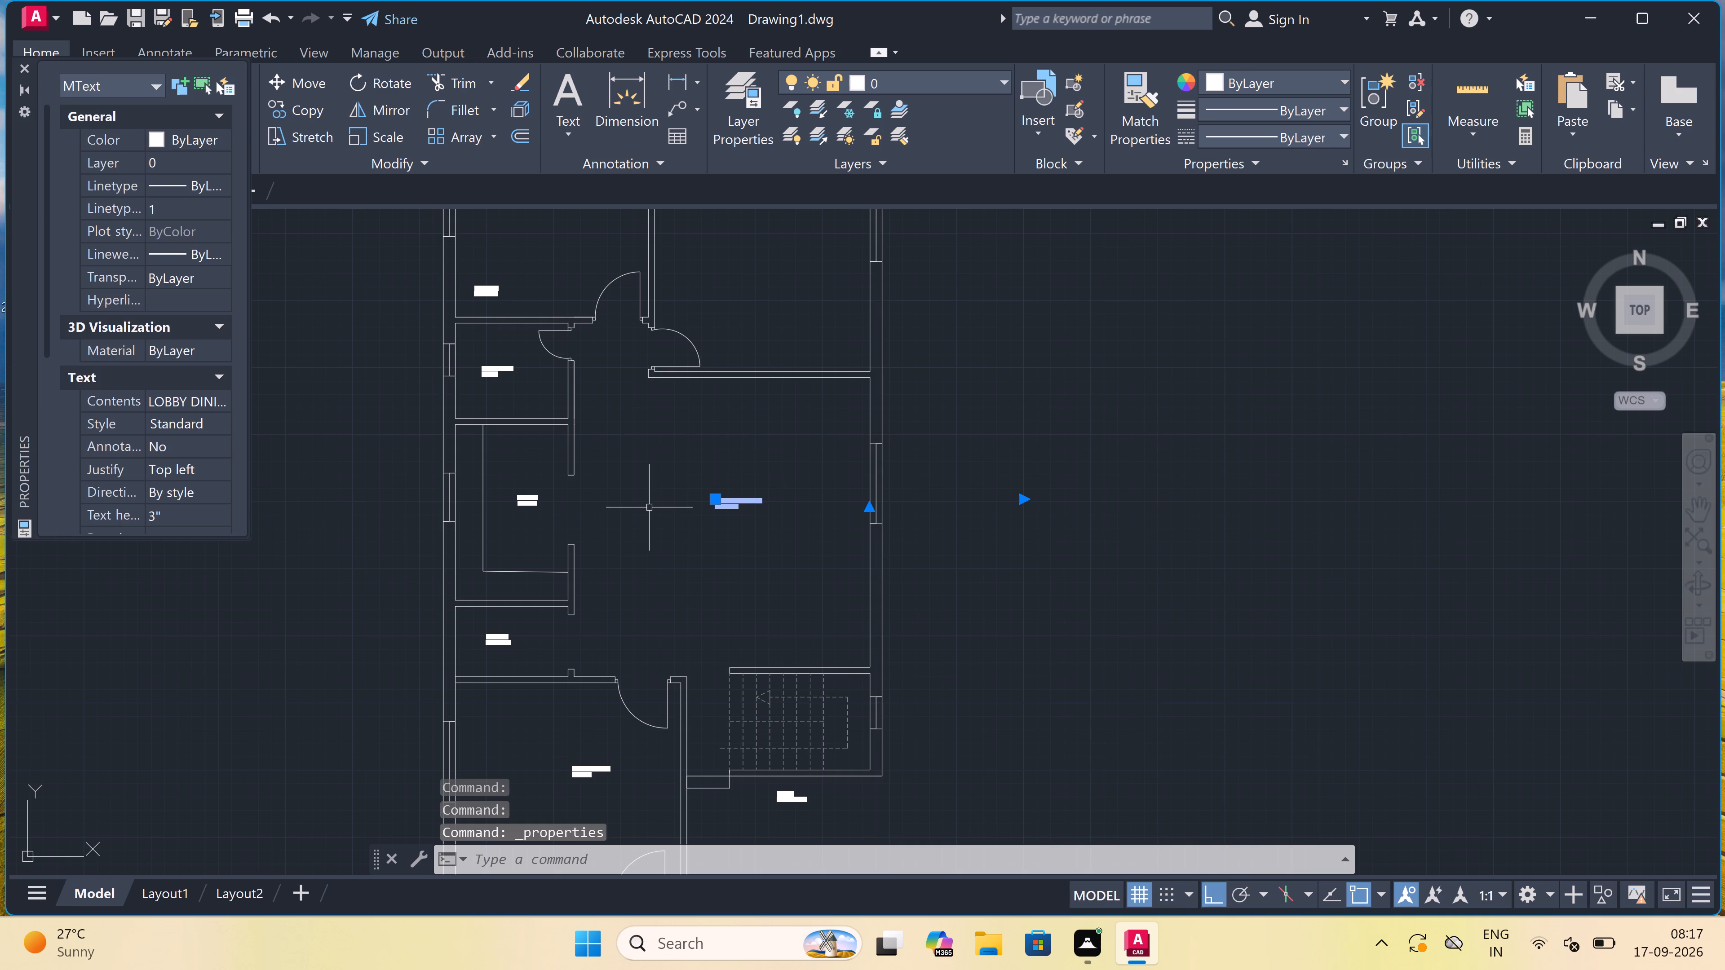
pyautogui.rightClick(770, 425)
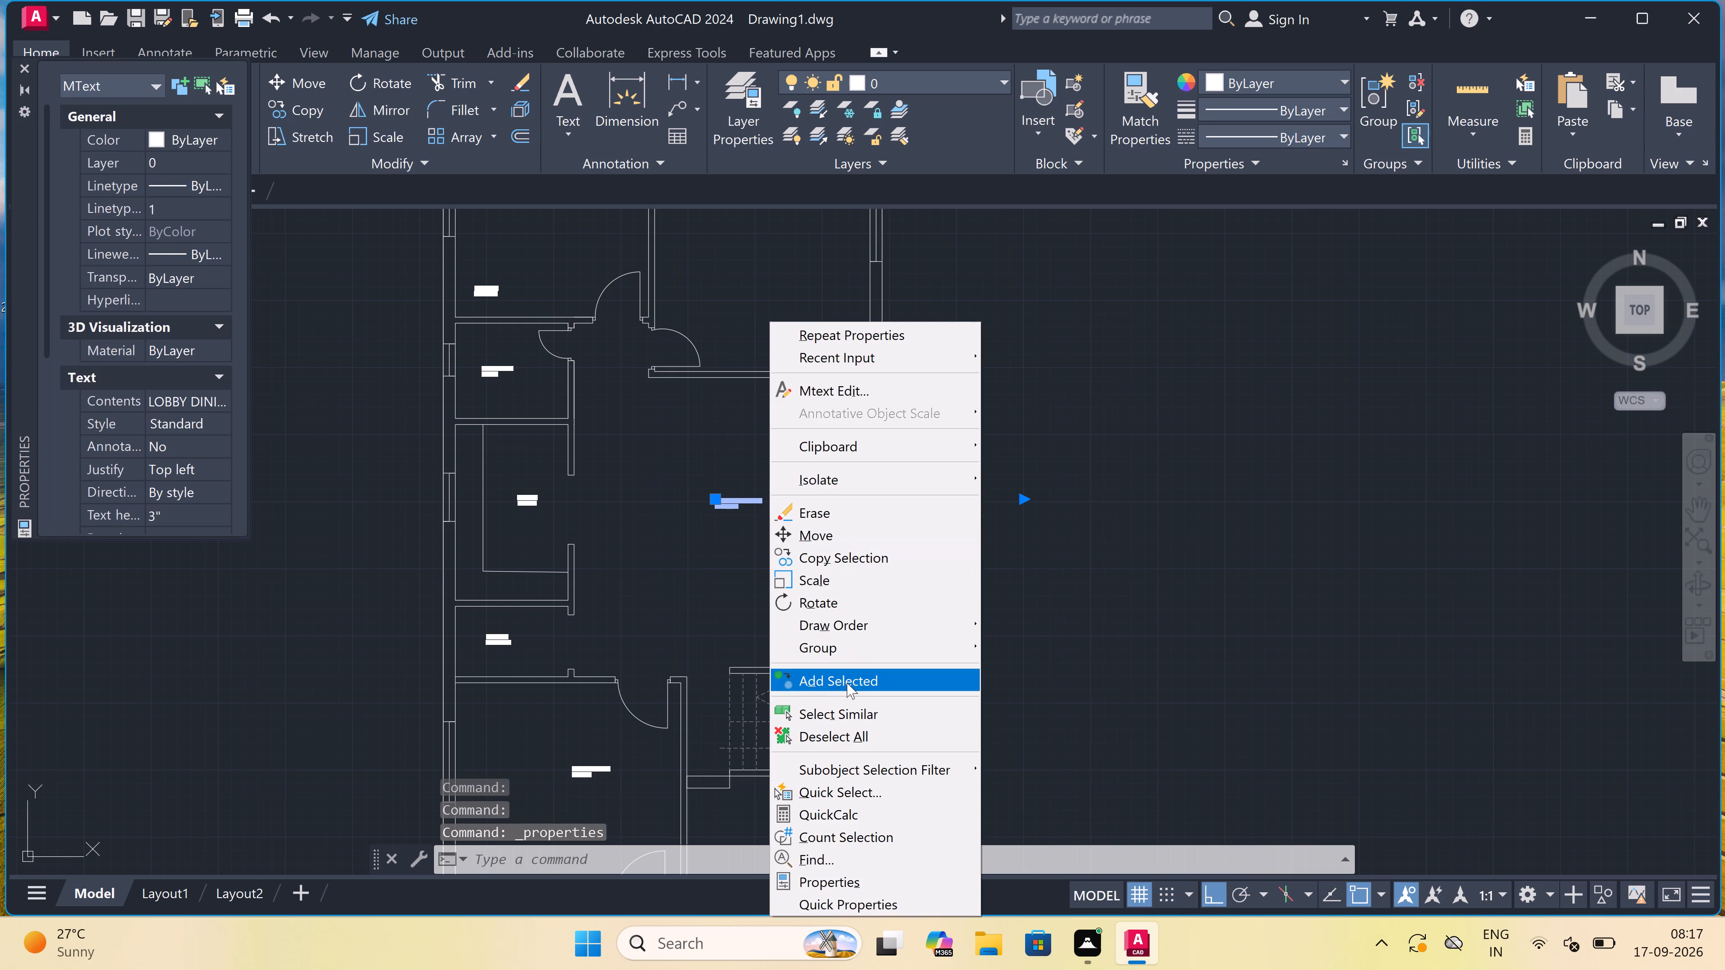
pyautogui.click(830, 712)
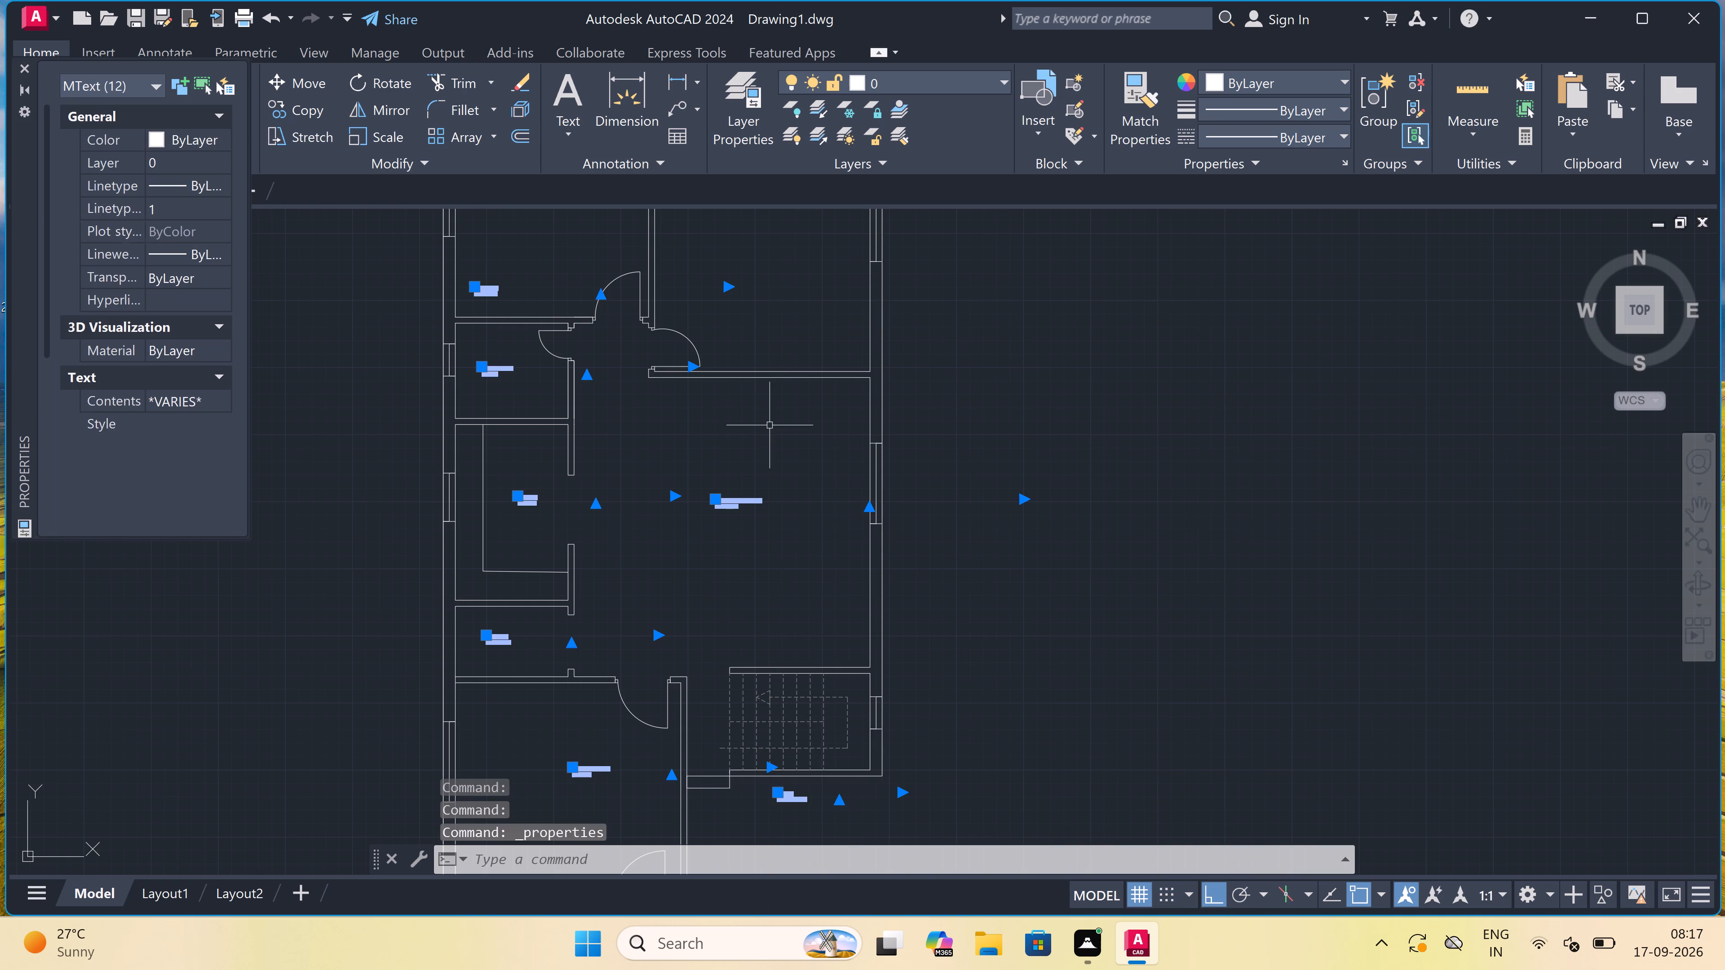
pyautogui.click(208, 516)
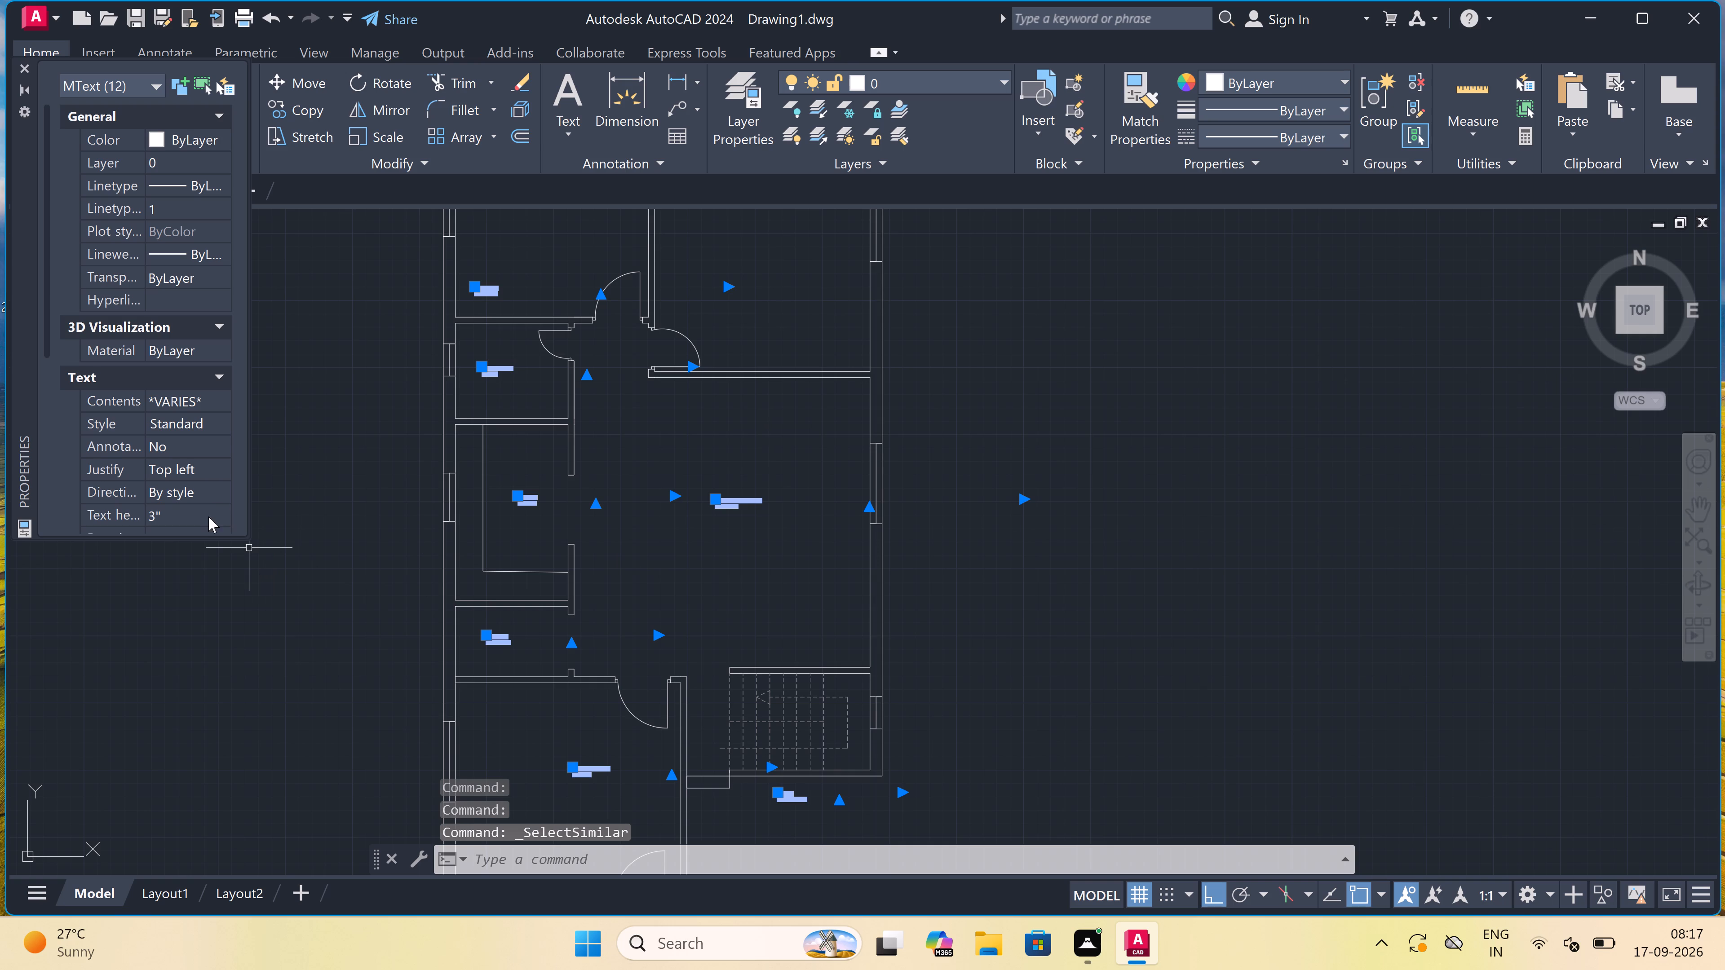
pyautogui.press('BackSpace')
pyautogui.press('BackSpace')
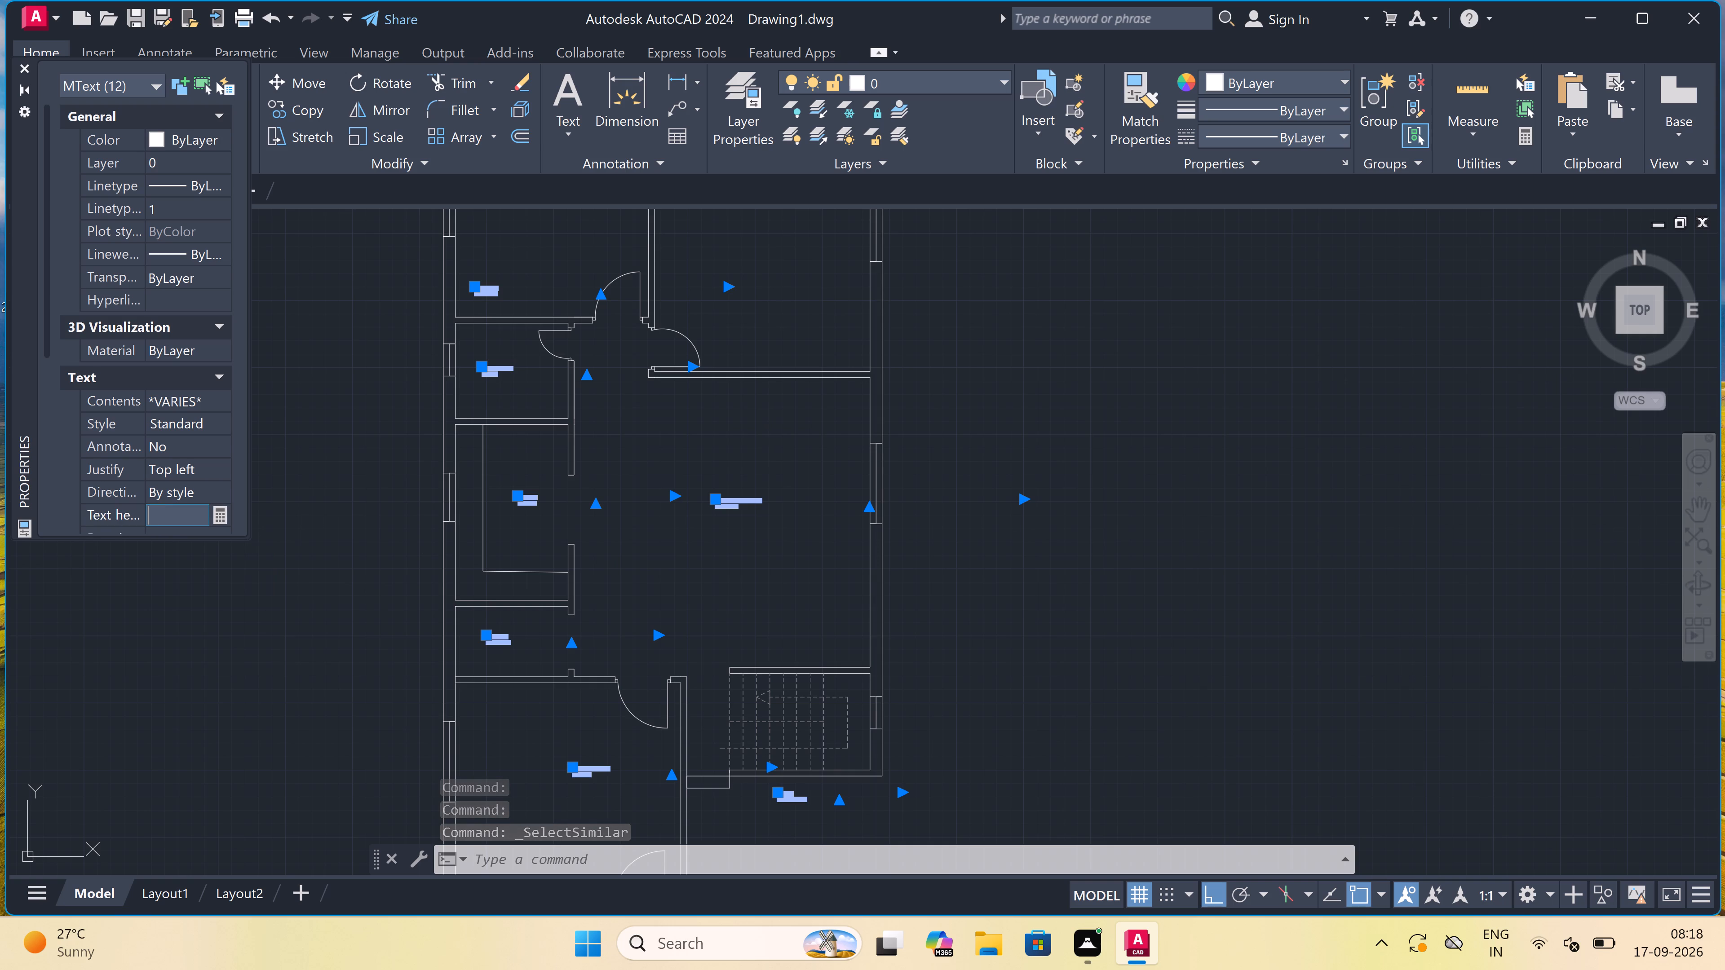
pyautogui.press('6')
pyautogui.hotkey('shift', '"')
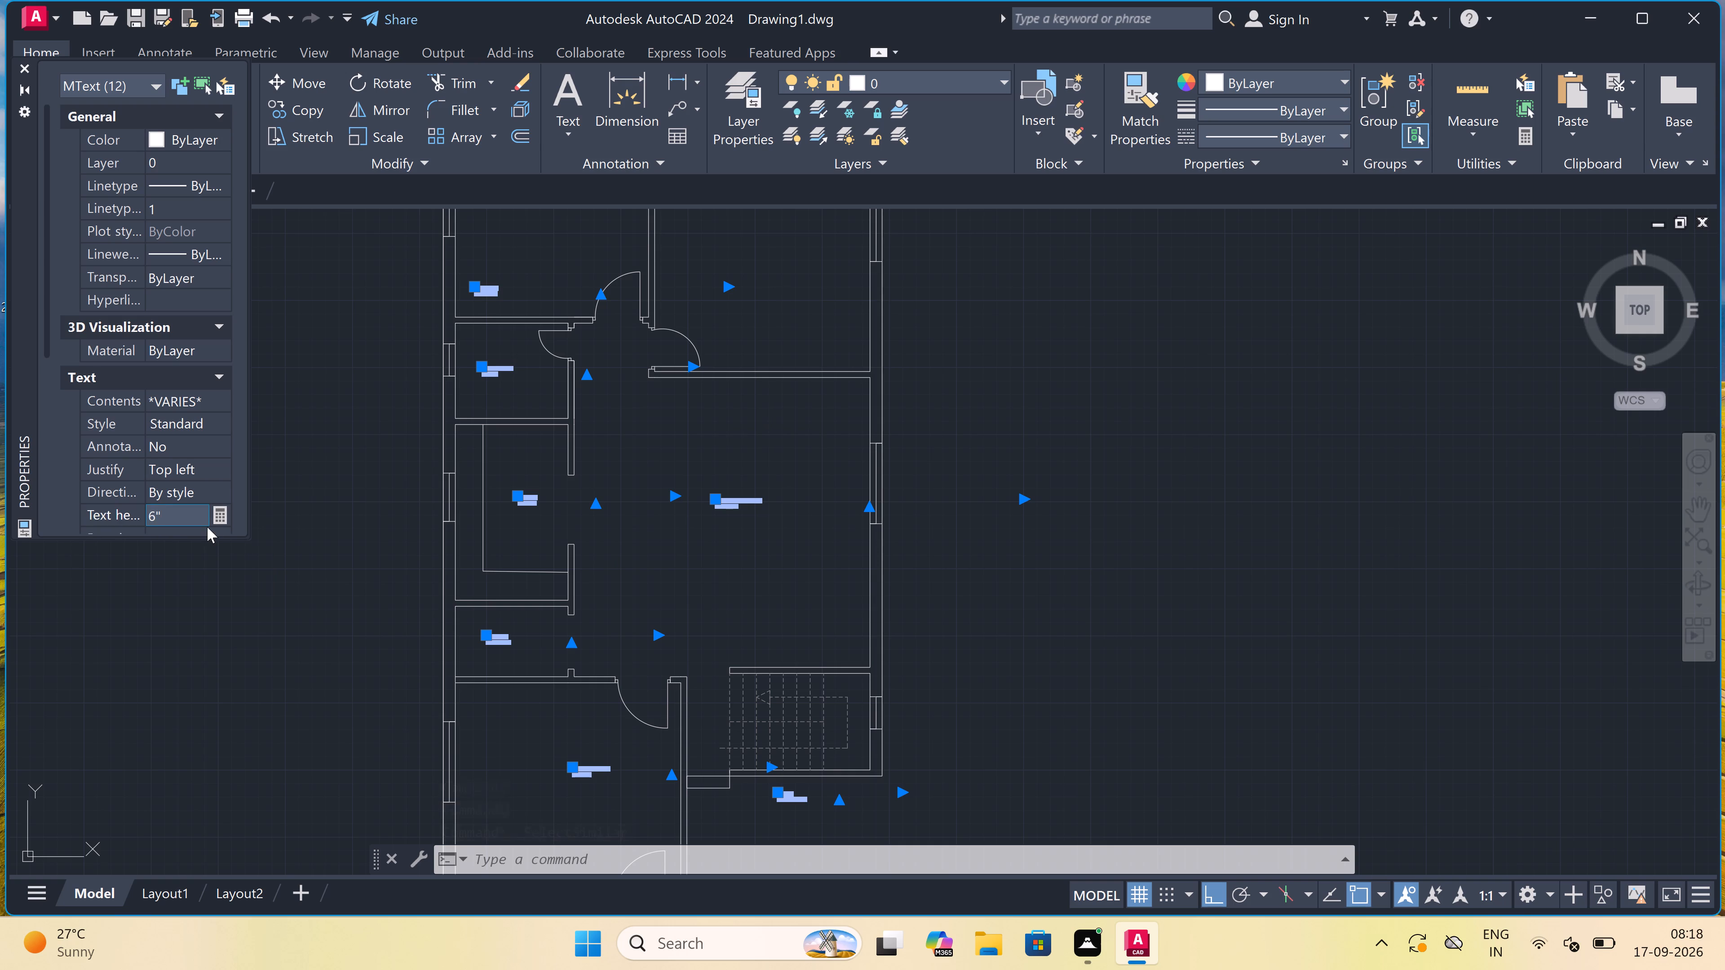
pyautogui.click(358, 582)
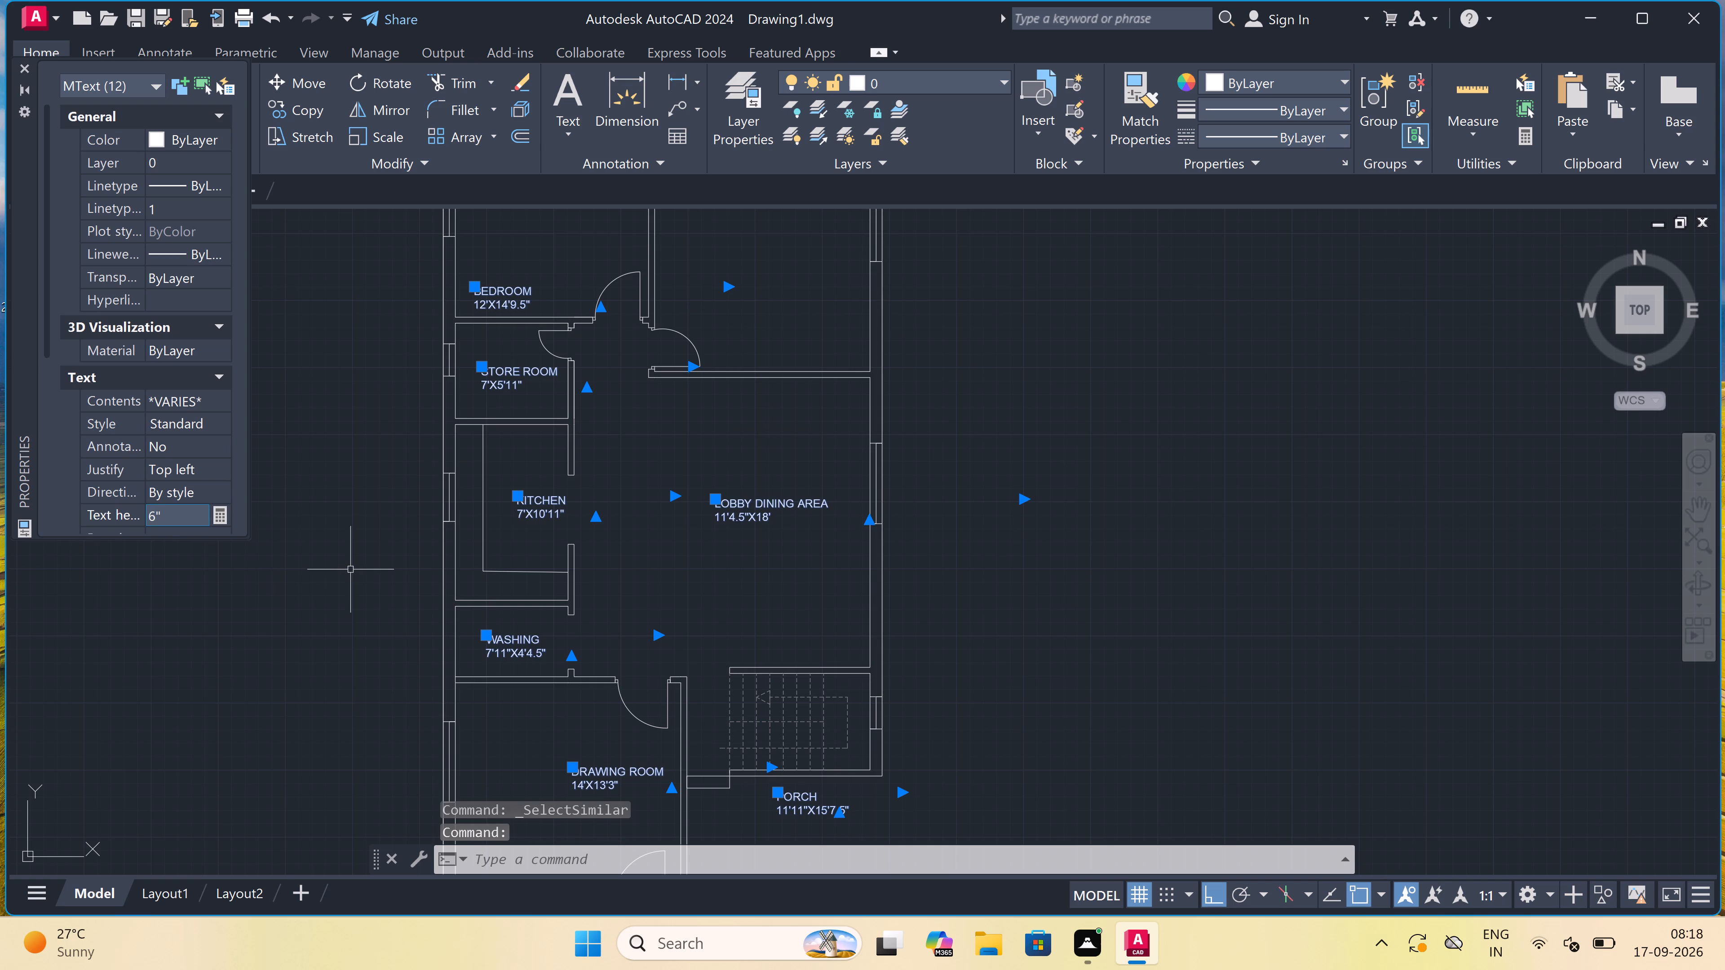
pyautogui.press('Escape')
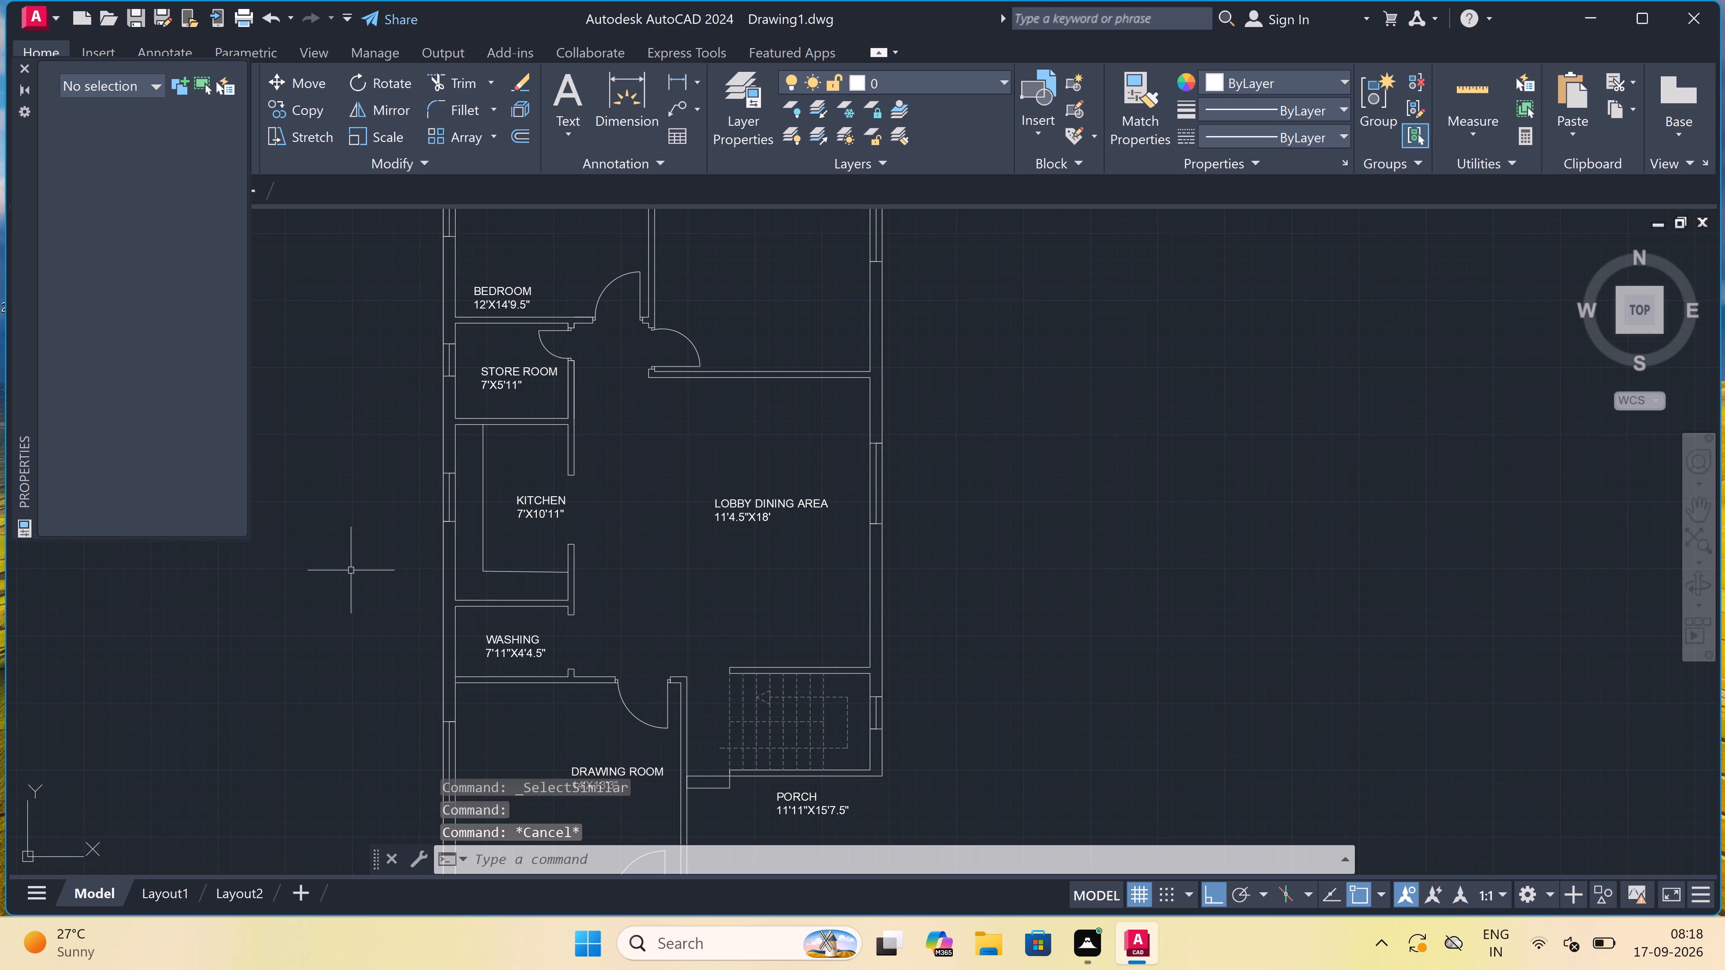
# Set the text height of the TOILET label in the plan's north-west room to 5".
pyautogui.scroll(-2, 547, 494)
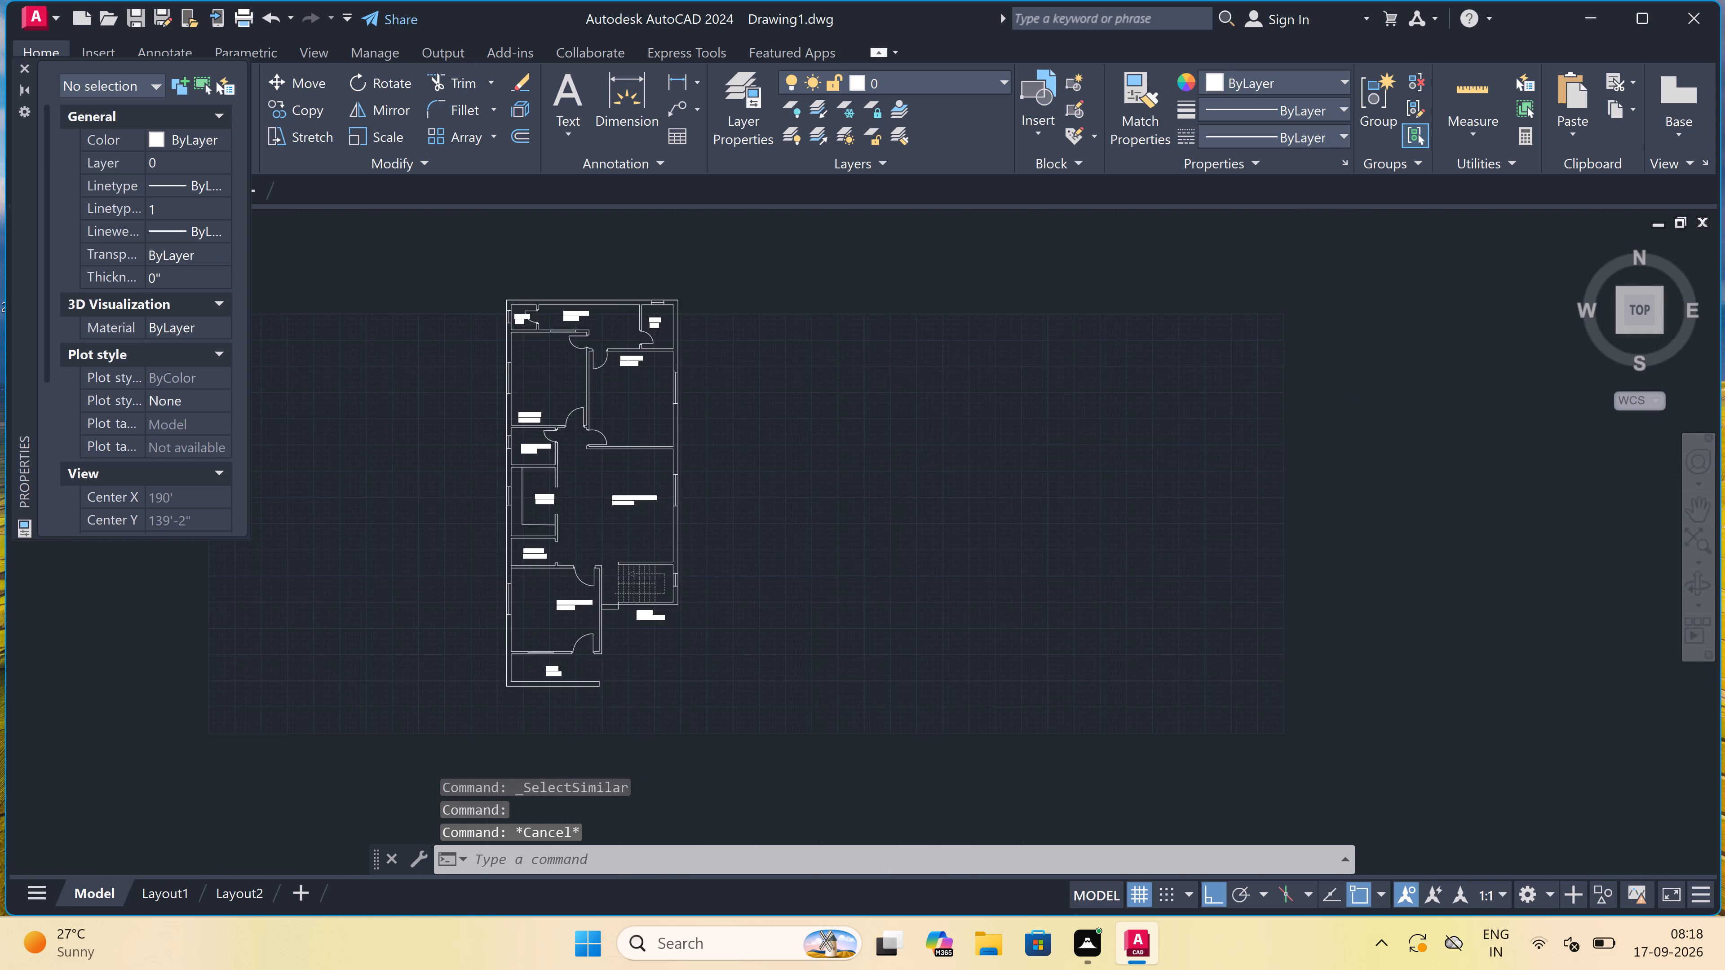
pyautogui.scroll(-1, 547, 494)
pyautogui.scroll(3, 536, 388)
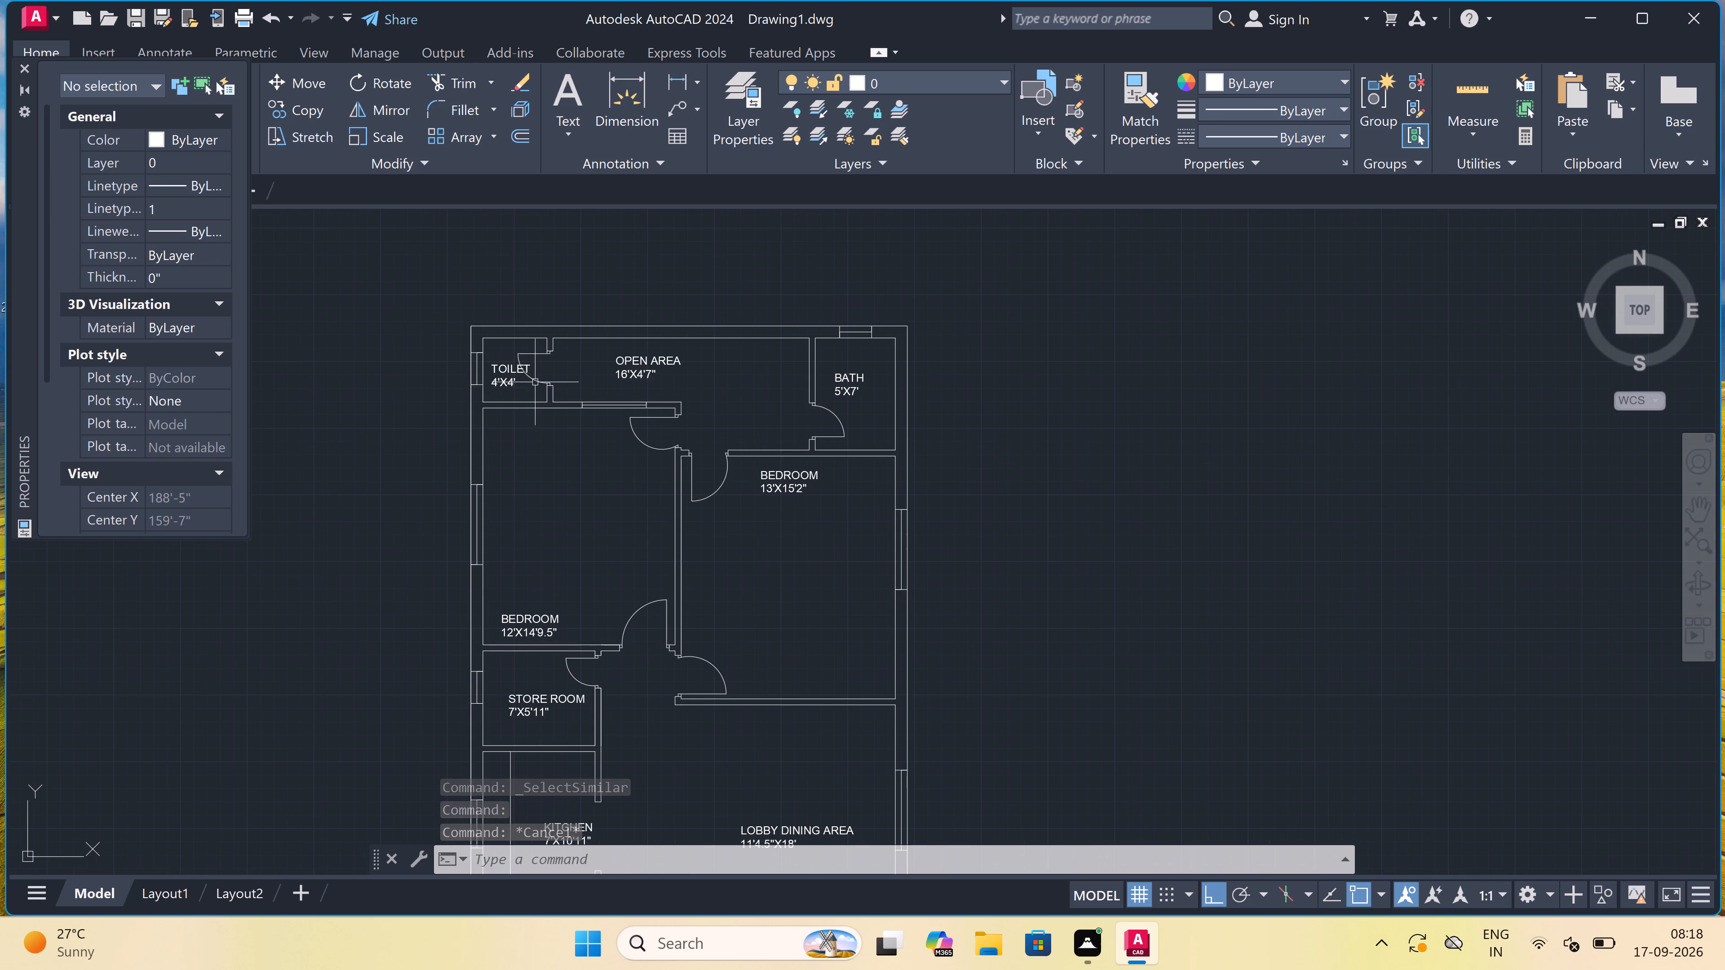
pyautogui.scroll(3, 508, 353)
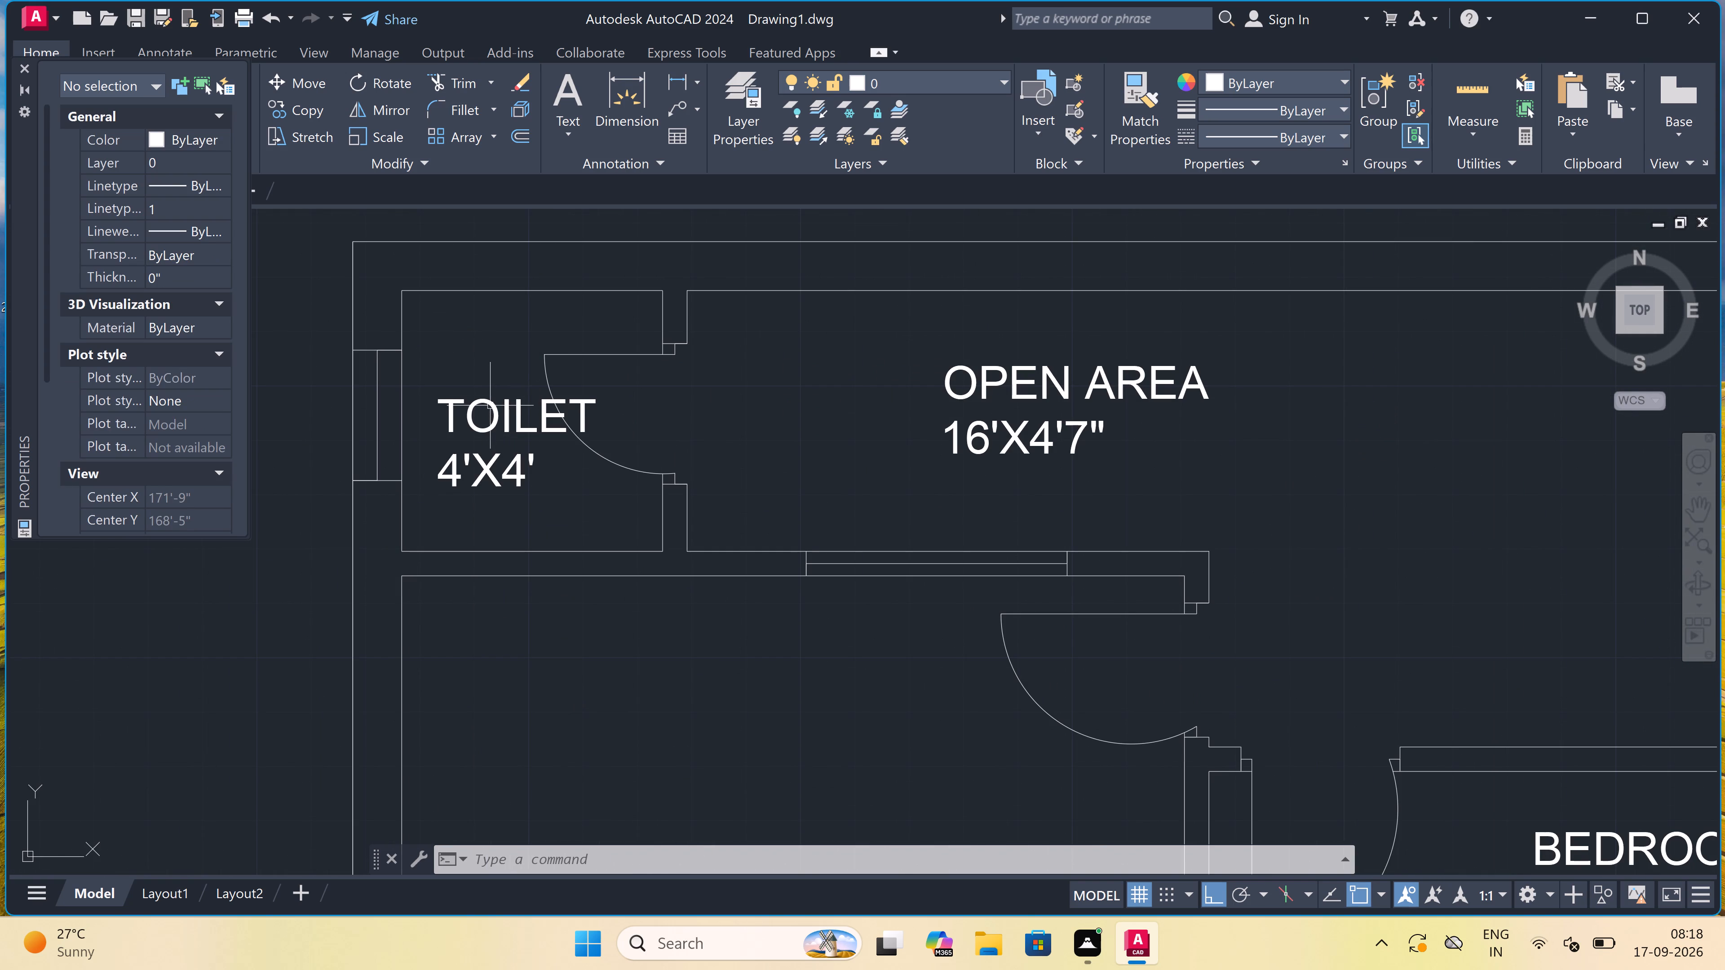
pyautogui.click(490, 406)
pyautogui.doubleClick(186, 516)
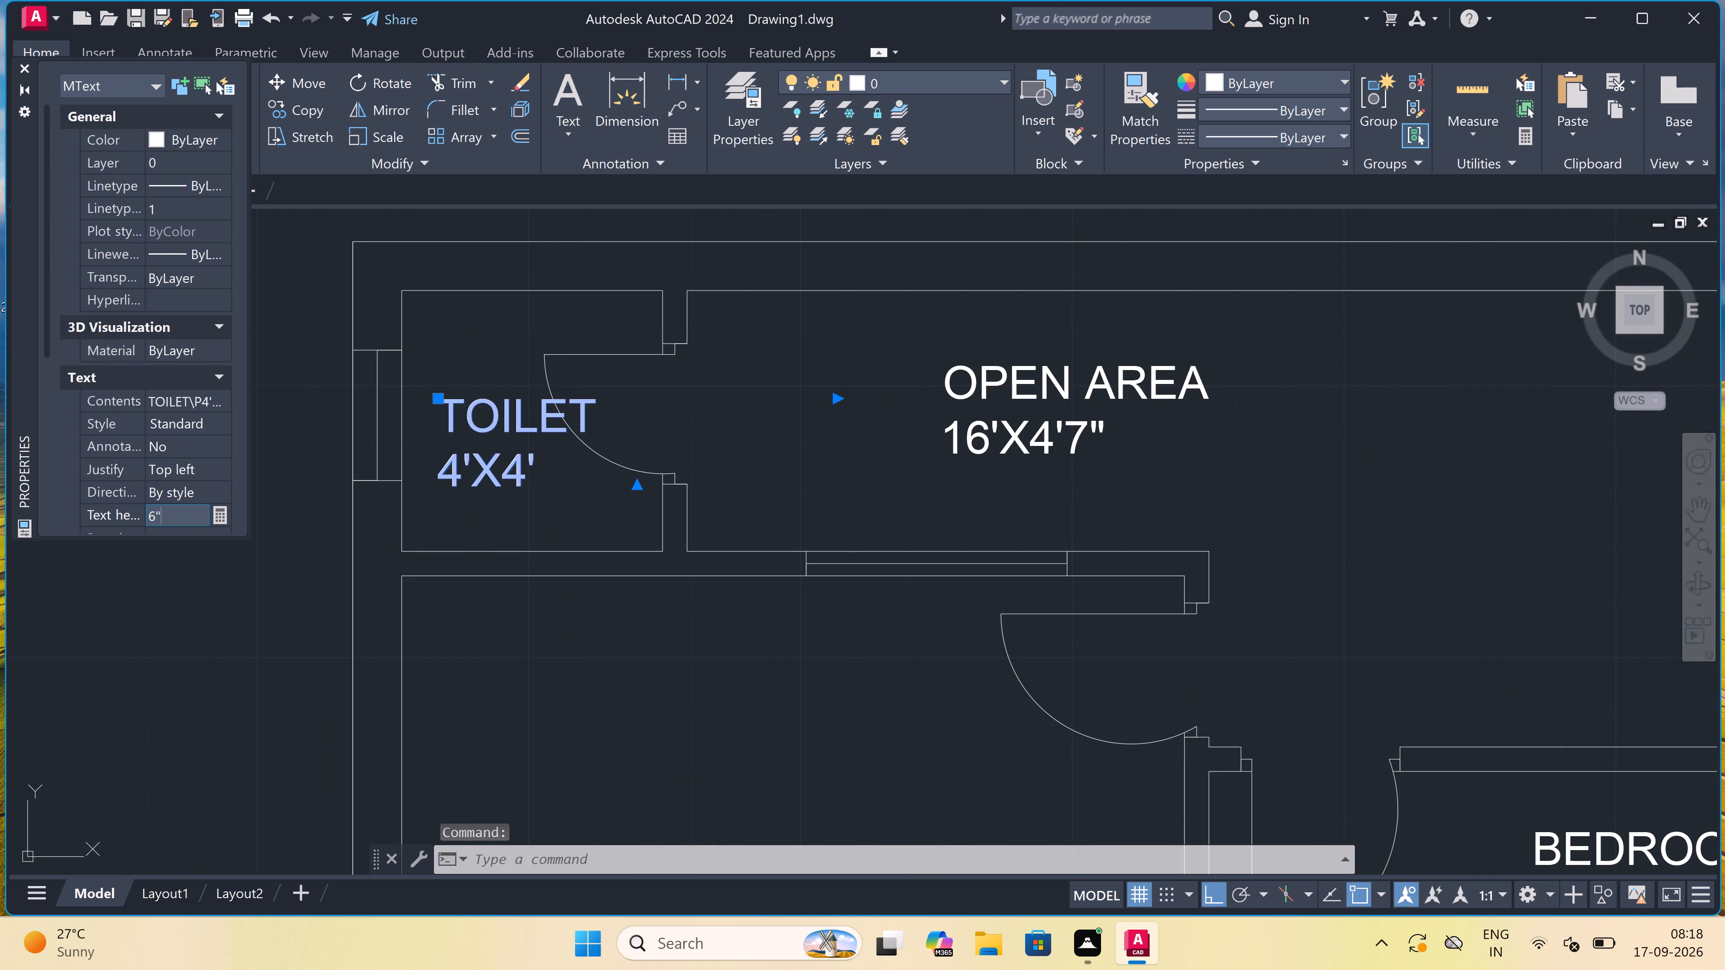
pyautogui.press('BackSpace')
pyautogui.press('5')
pyautogui.hotkey('shift', '"')
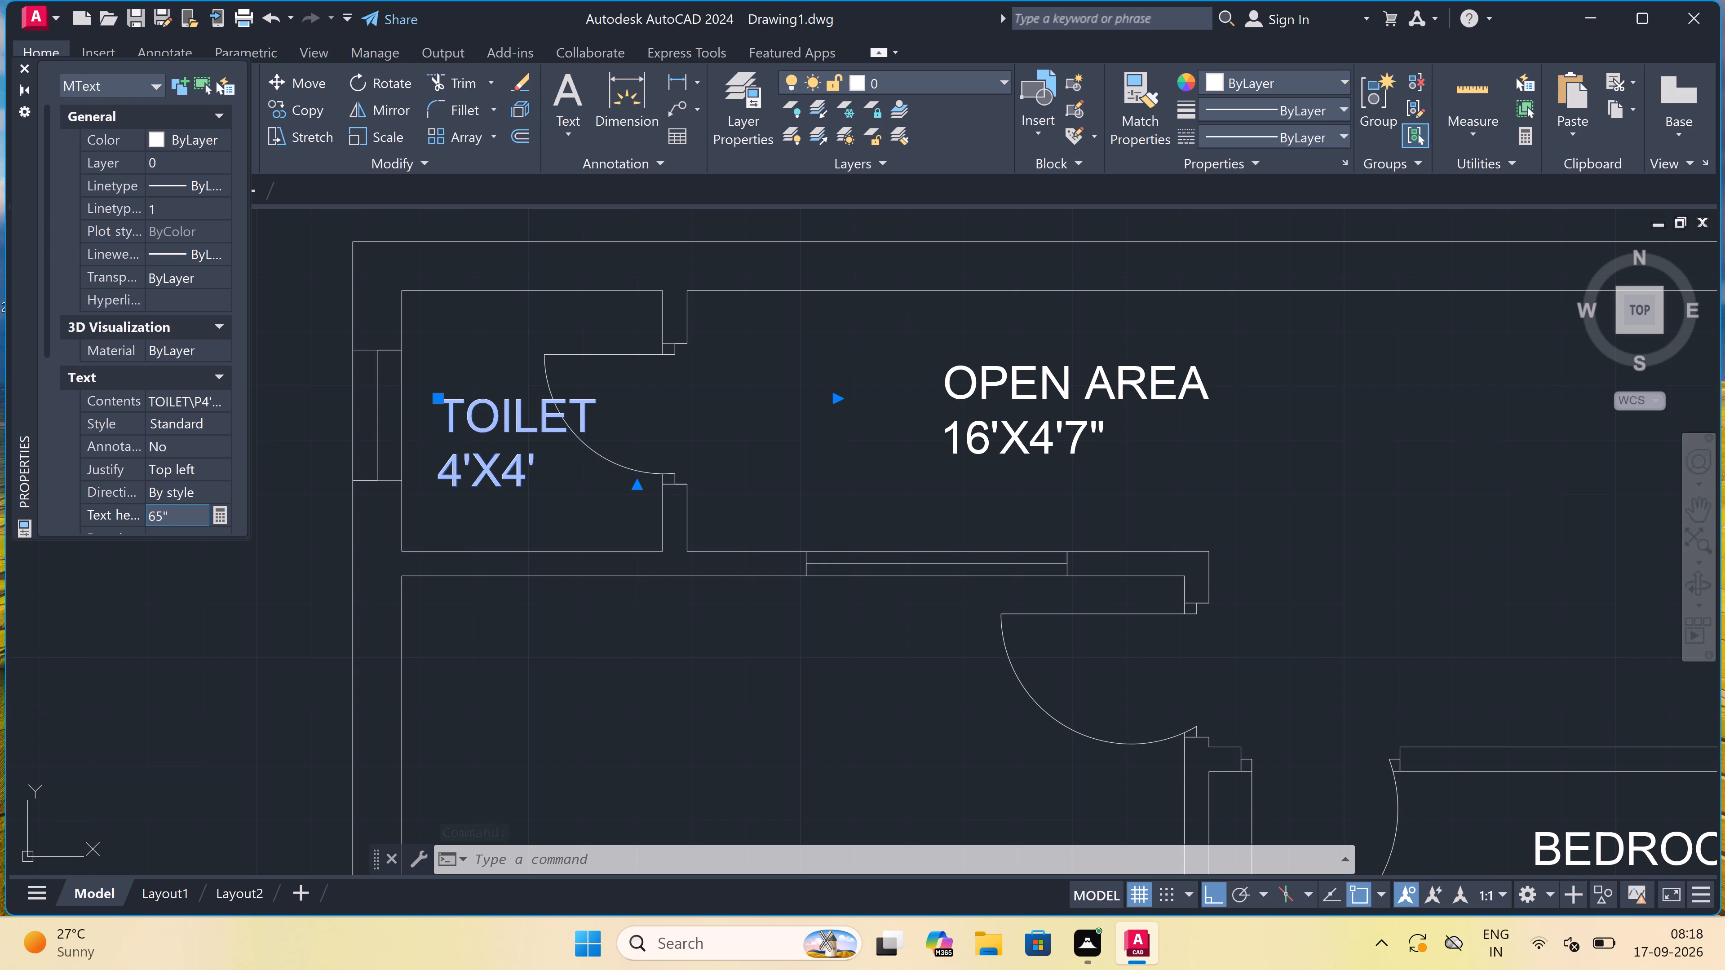
pyautogui.press('BackSpace')
pyautogui.press('BackSpace')
pyautogui.press('BackSpace')
pyautogui.press('BackSpace')
pyautogui.press('BackSpace')
pyautogui.press('BackSpace')
pyautogui.press('BackSpace')
pyautogui.press('BackSpace')
pyautogui.press('BackSpace')
pyautogui.press('BackSpace')
pyautogui.press('BackSpace')
pyautogui.press('BackSpace')
pyautogui.press('BackSpace')
pyautogui.press('5')
pyautogui.hotkey('shift', '"')
pyautogui.click(228, 621)
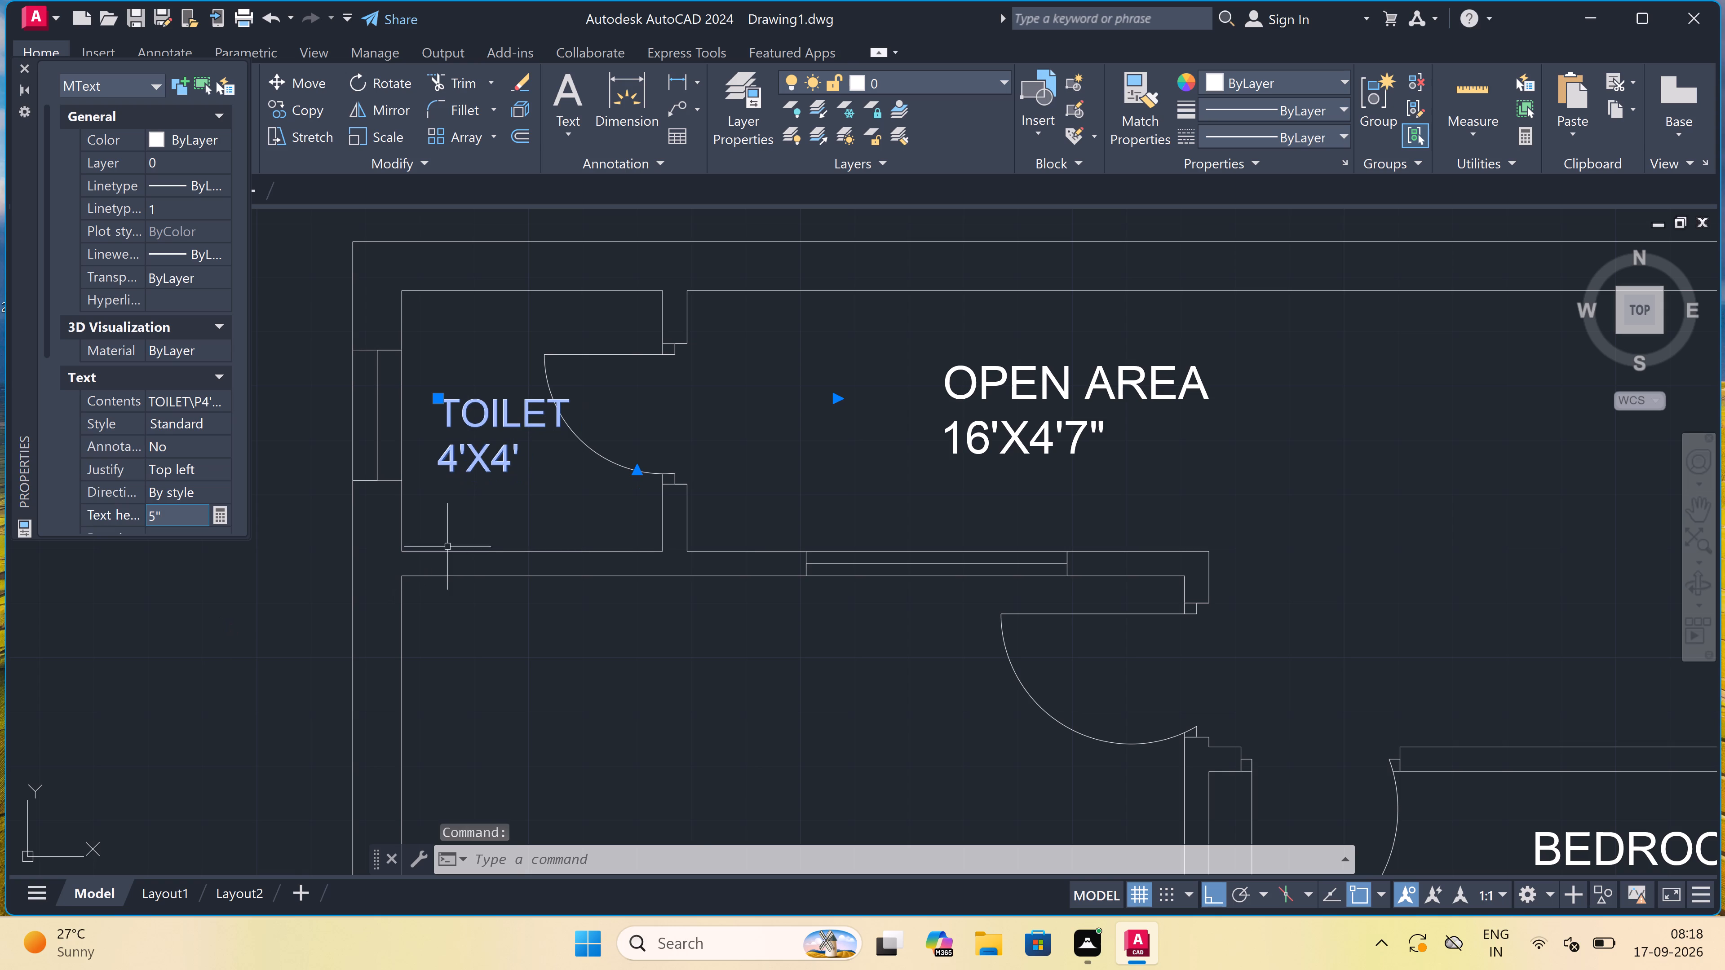
pyautogui.scroll(-6, 447, 539)
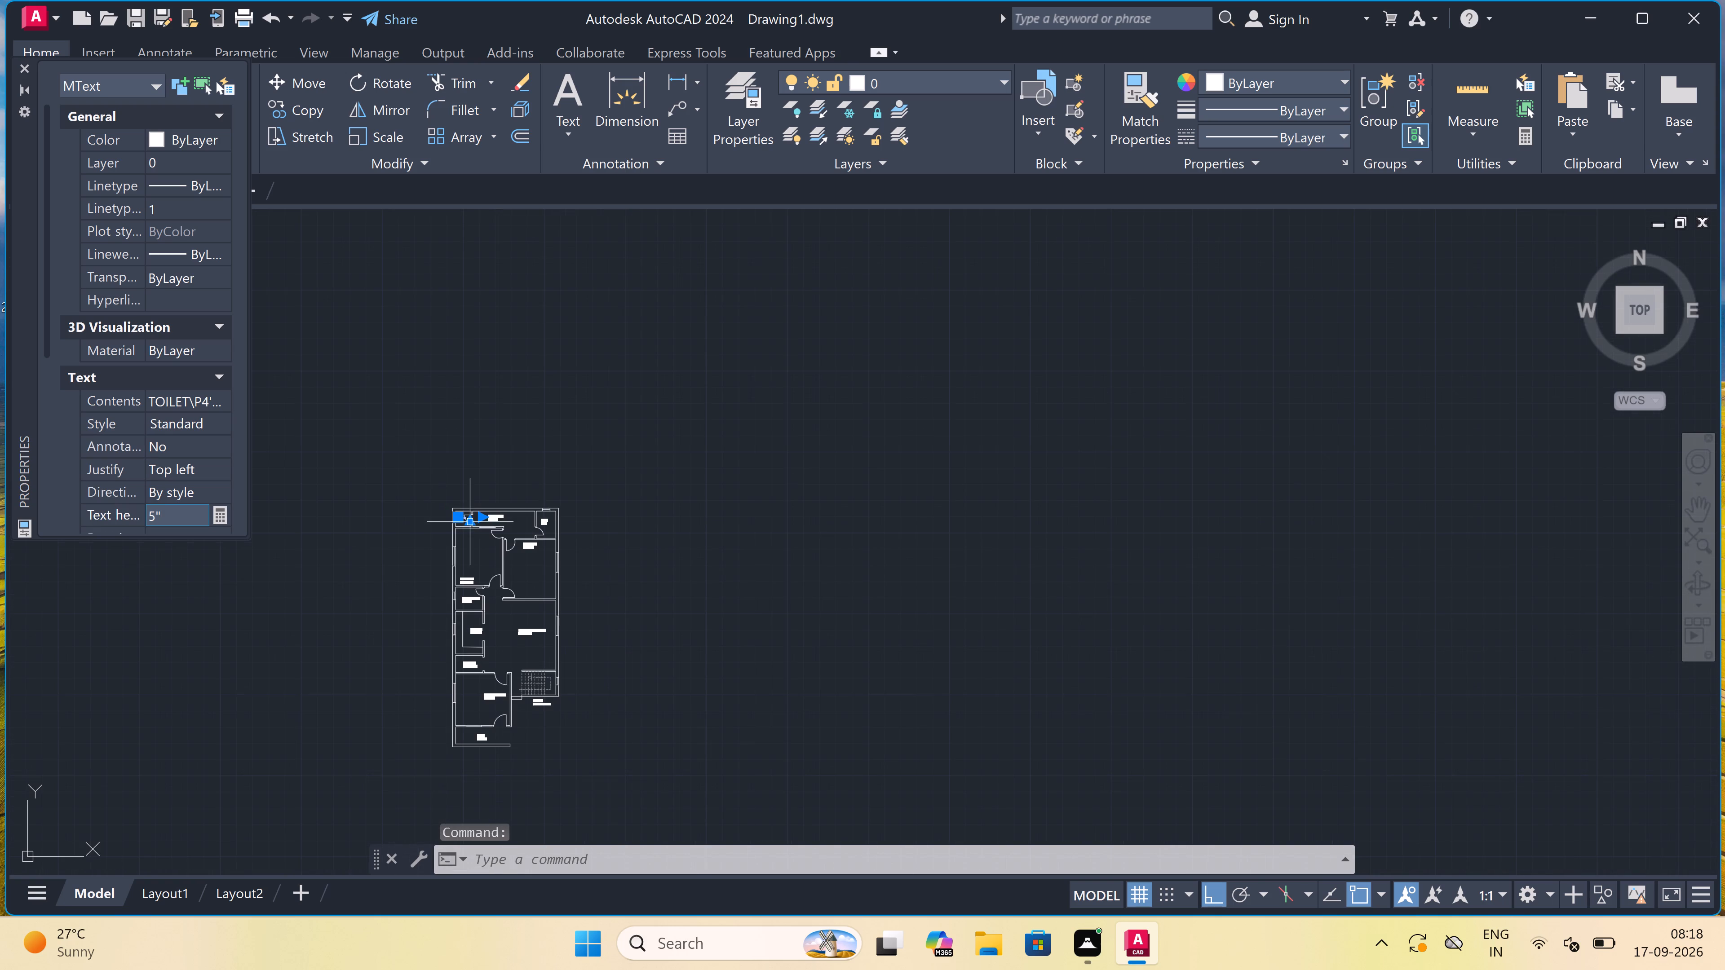
pyautogui.scroll(5, 474, 723)
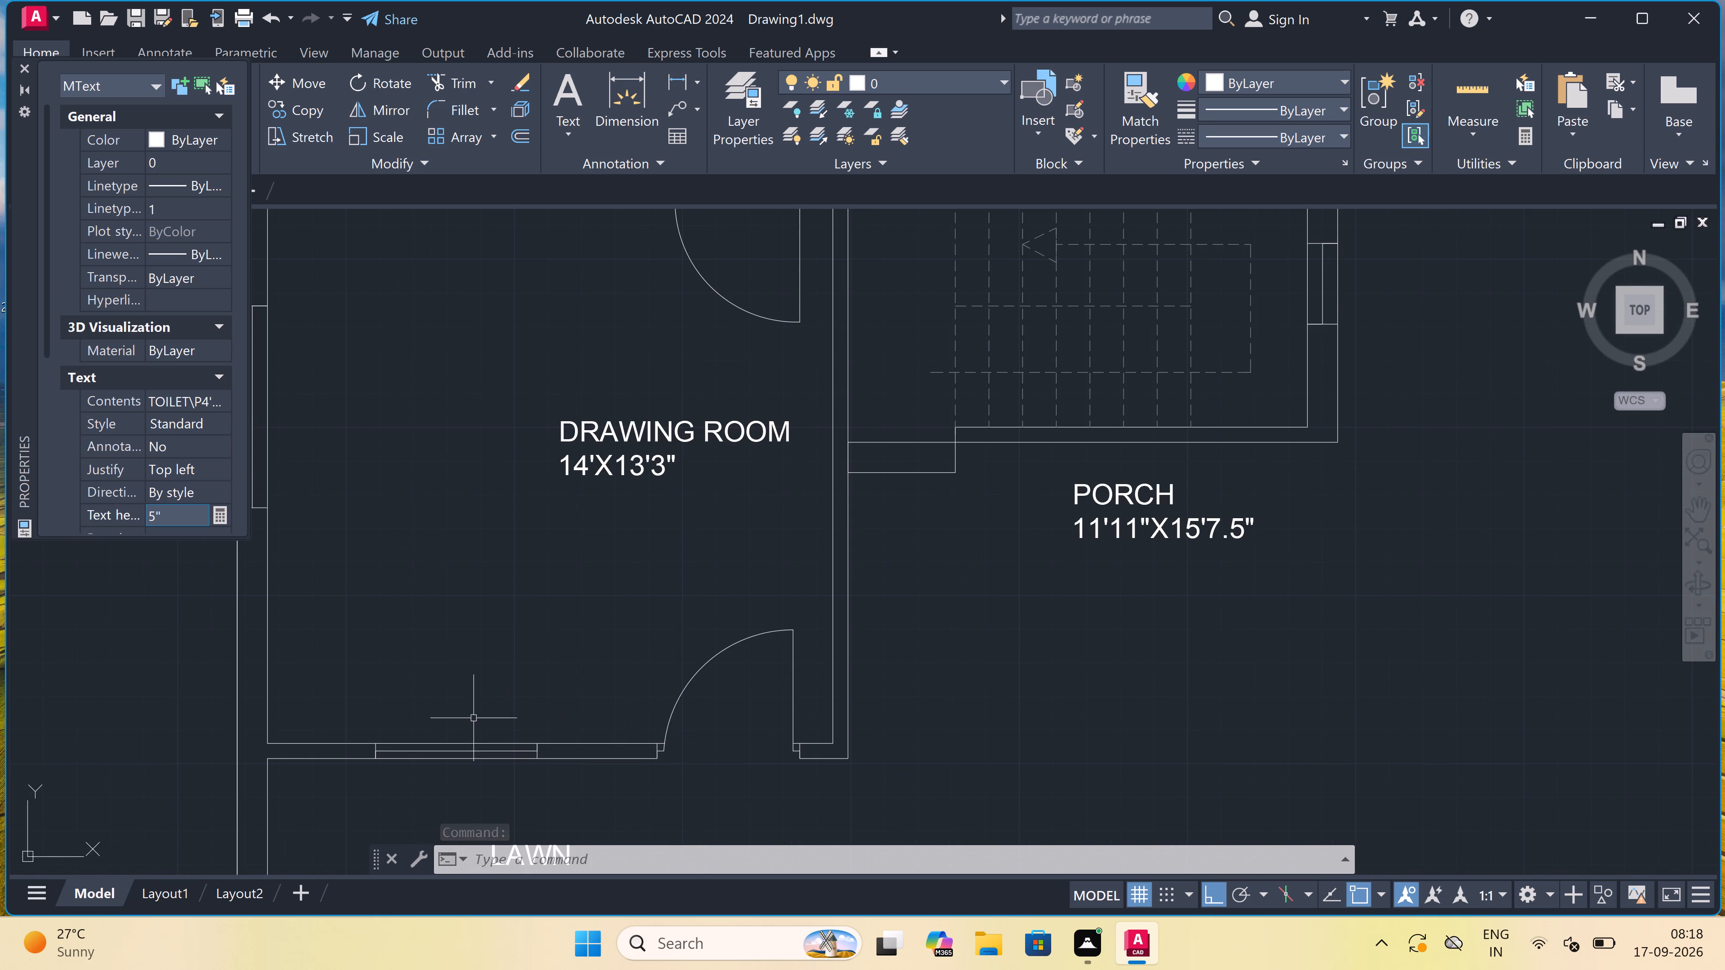
pyautogui.scroll(-3, 513, 576)
pyautogui.press('Escape')
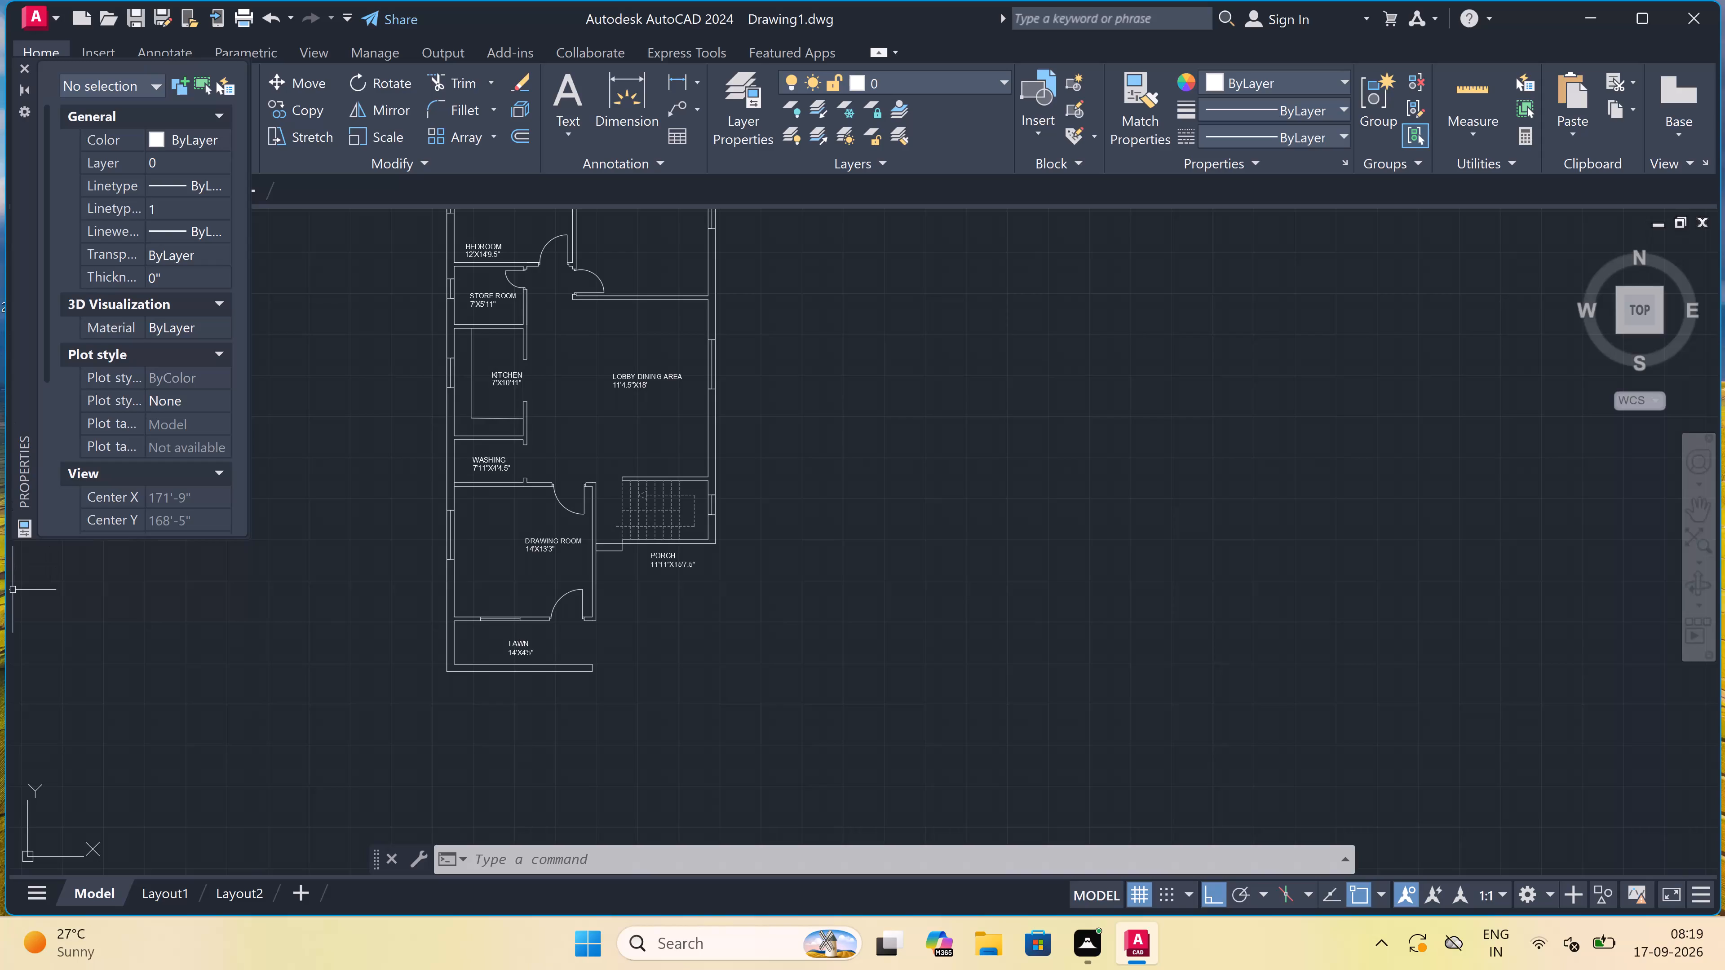
# Add a multiline text title reading GROUND FLOOR PLAN just south of the lawn, outside the wall.
pyautogui.scroll(-9, 392, 422)
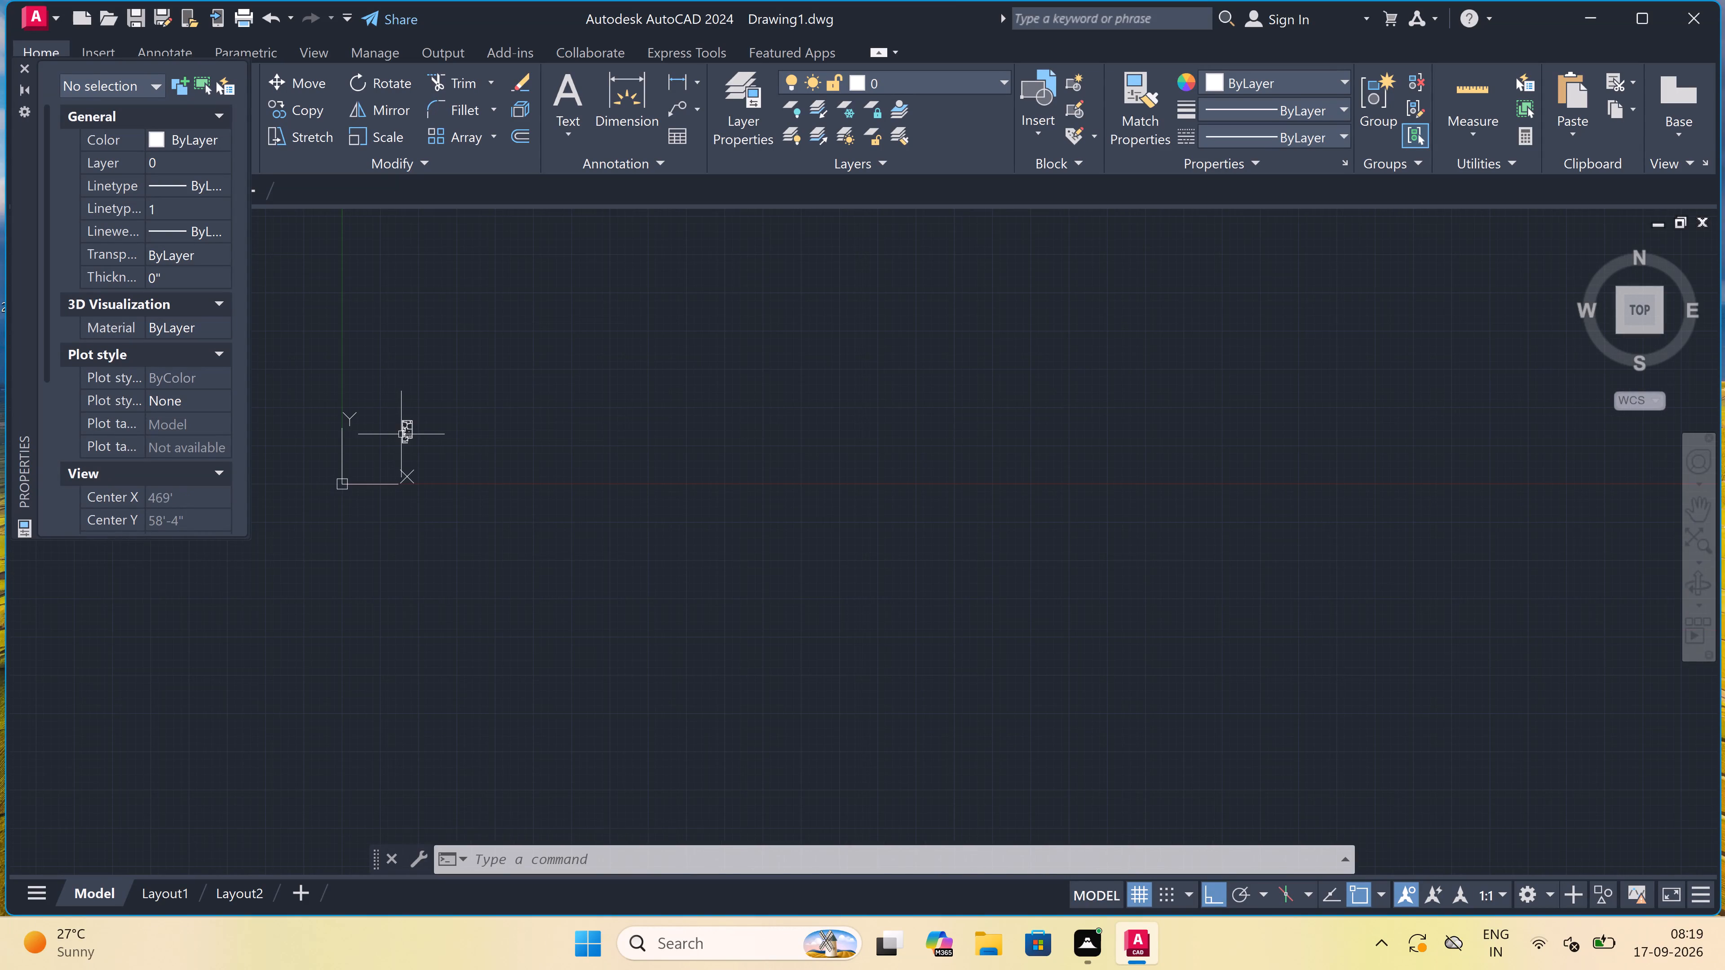
pyautogui.scroll(5, 400, 436)
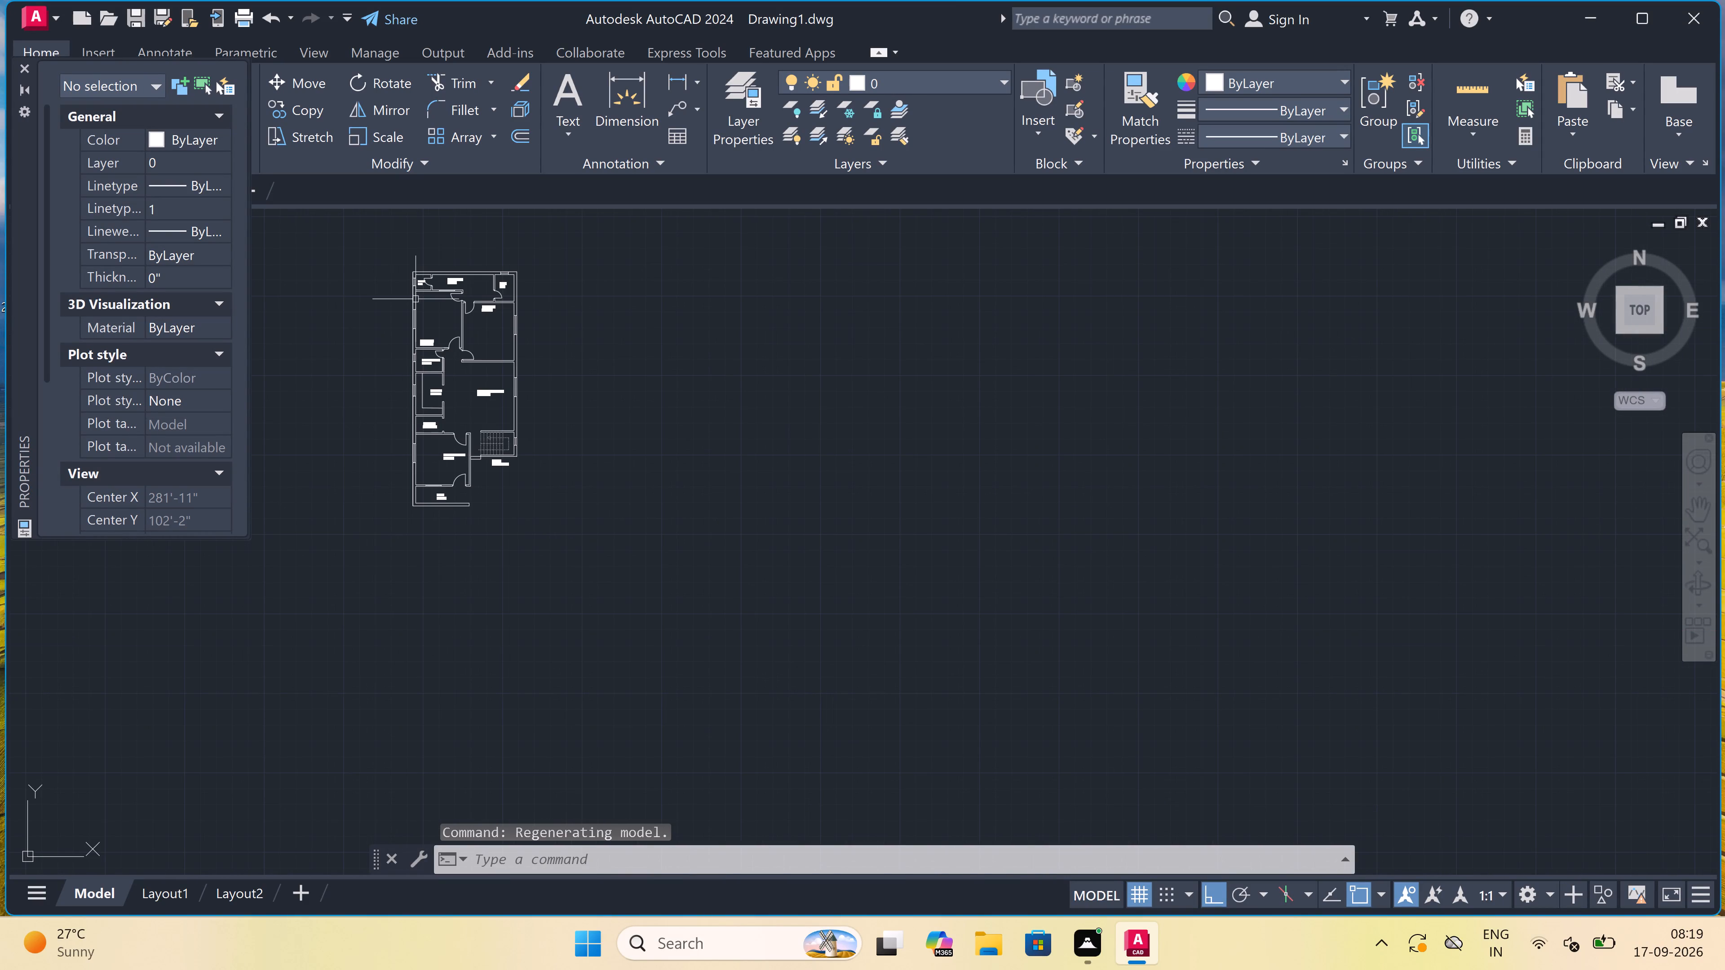
pyautogui.scroll(5, 420, 293)
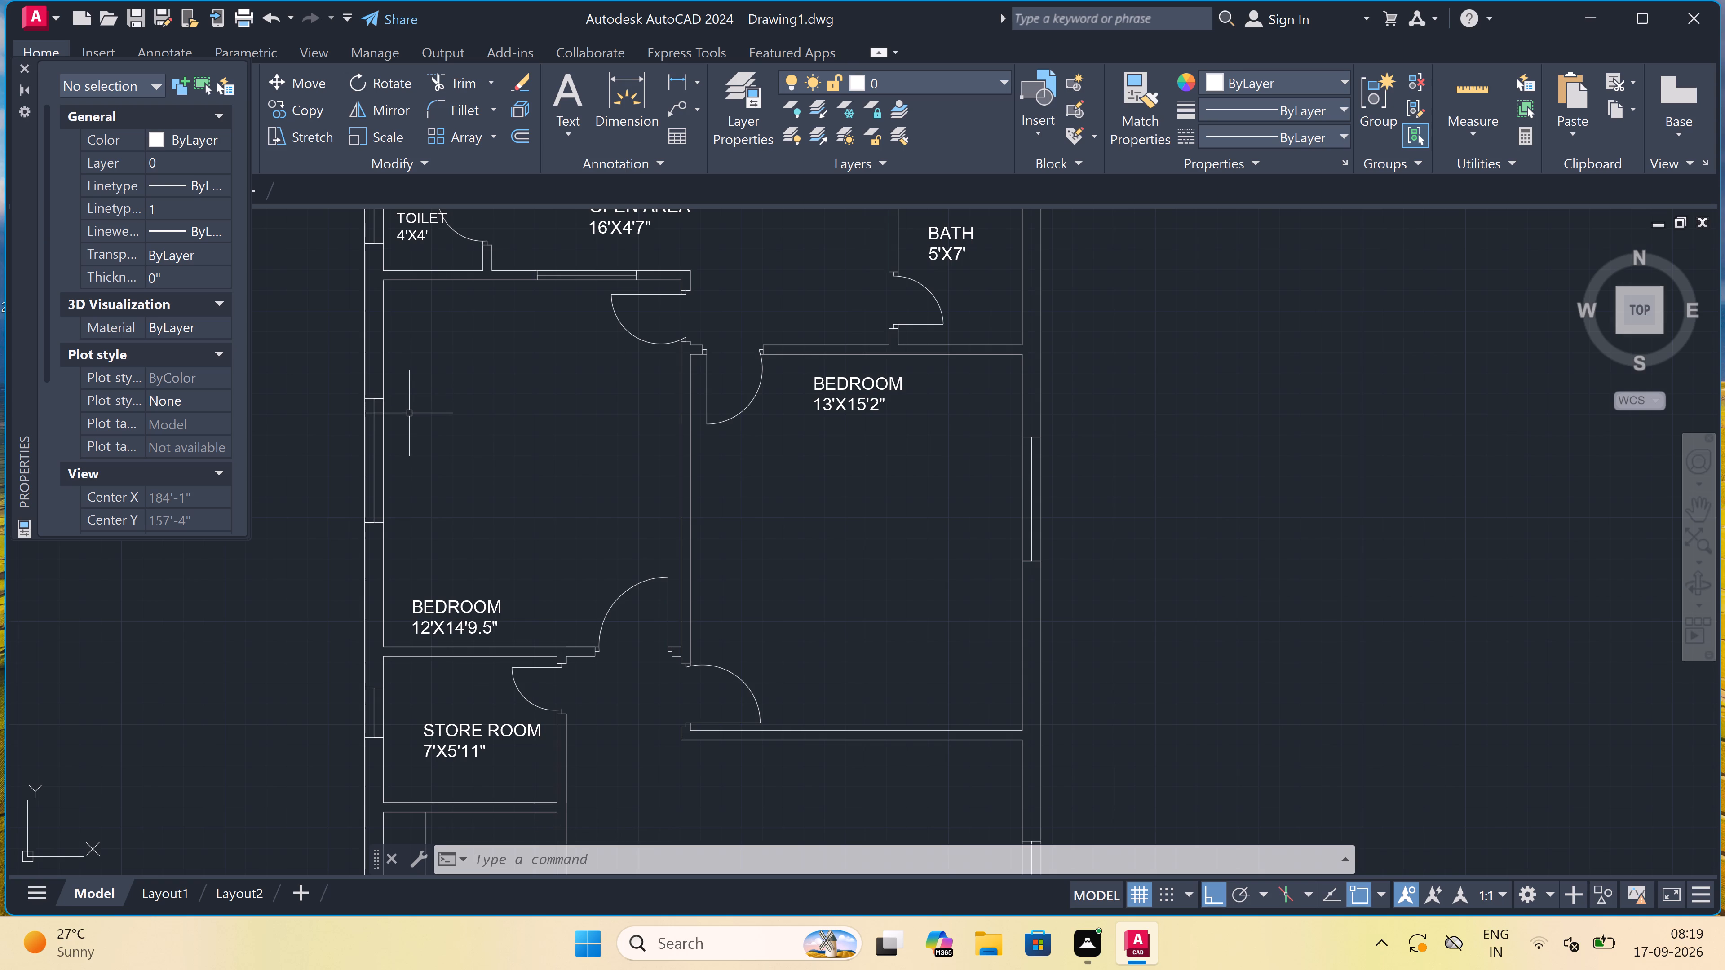
pyautogui.scroll(-2, 411, 413)
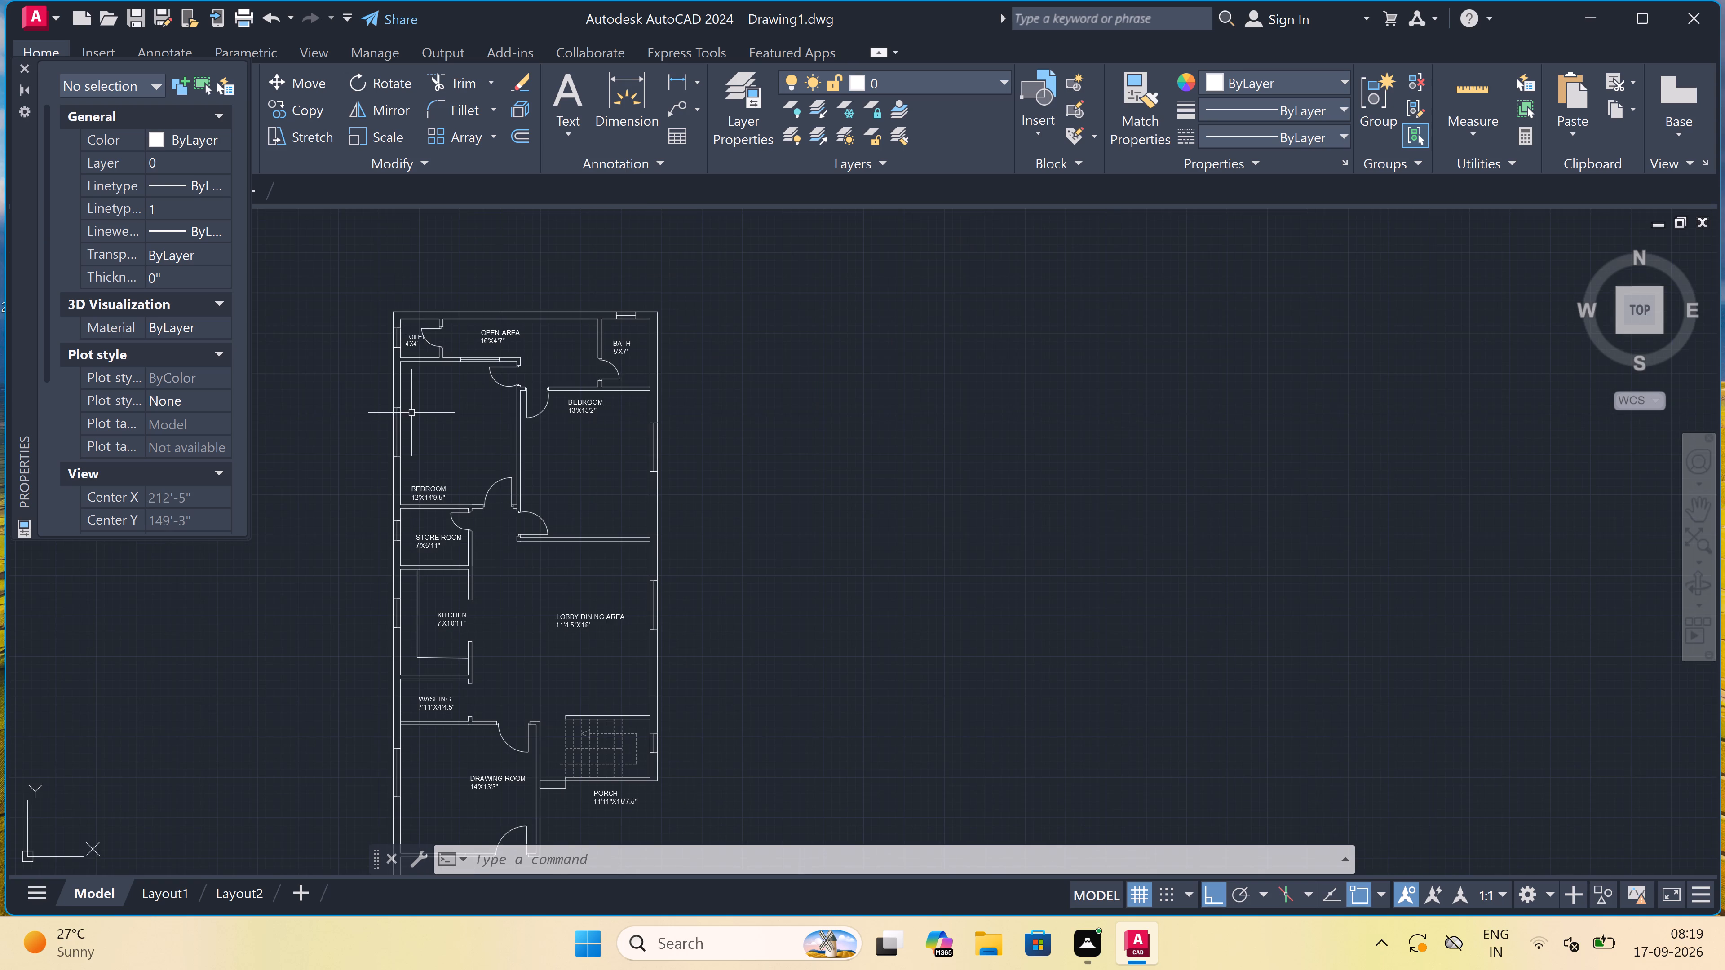
pyautogui.scroll(-2, 410, 411)
pyautogui.scroll(1, 409, 430)
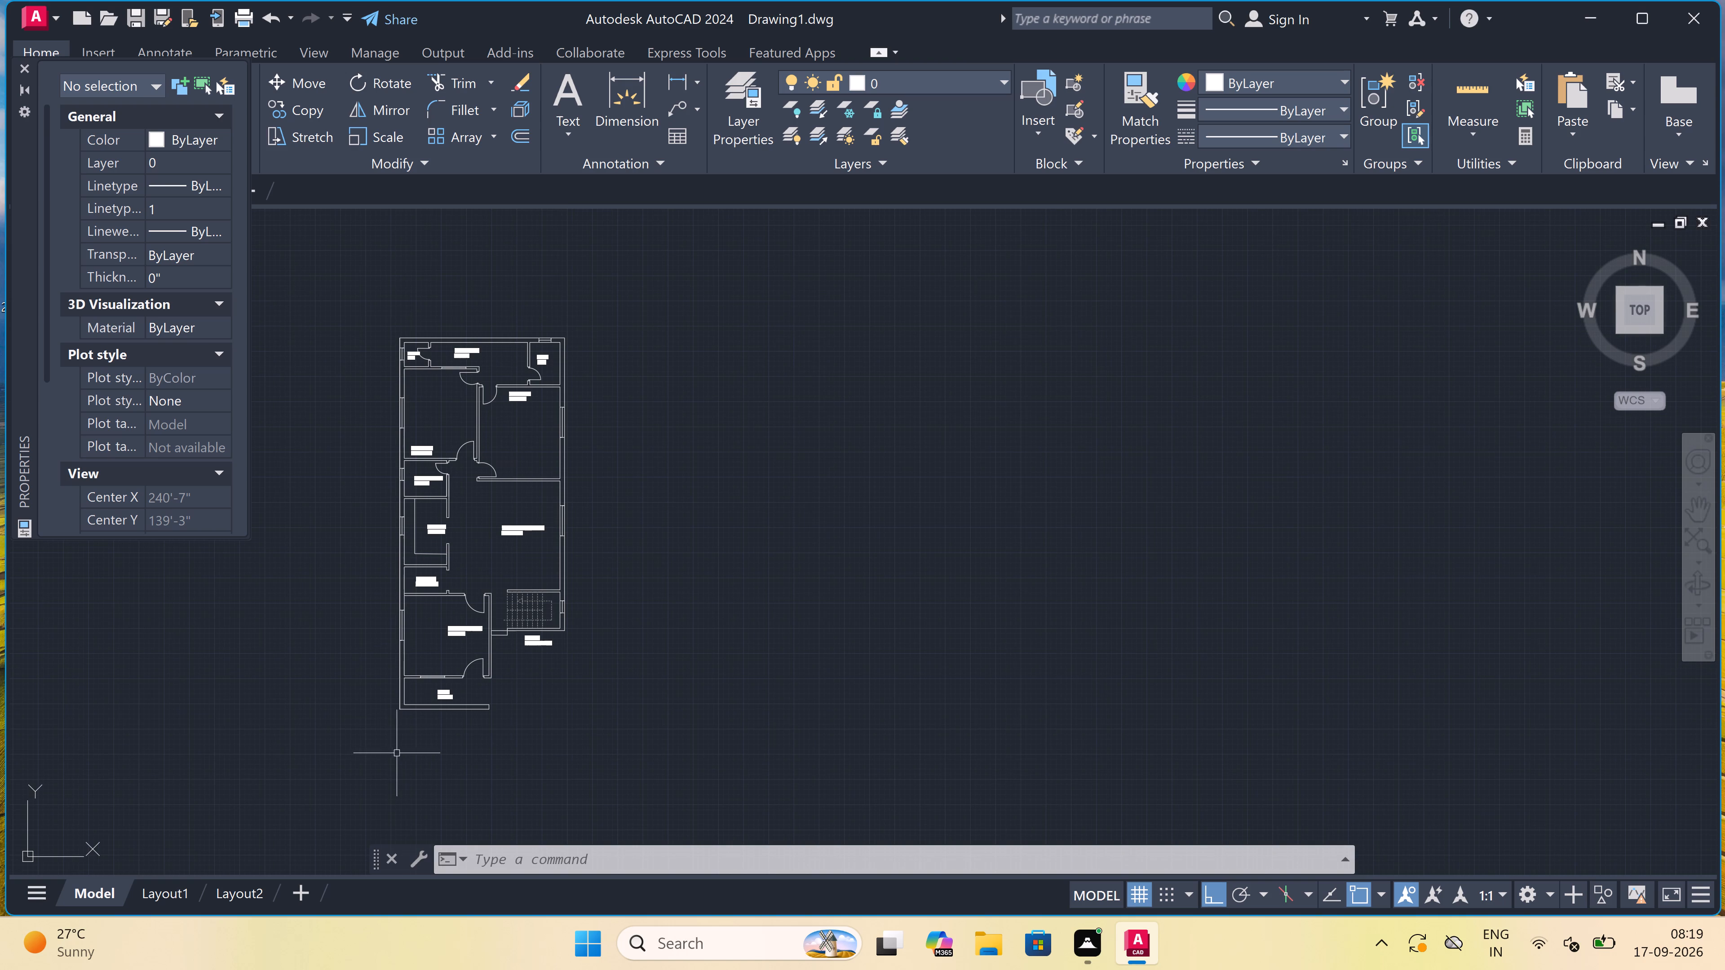
pyautogui.scroll(2, 397, 753)
pyautogui.scroll(1, 411, 711)
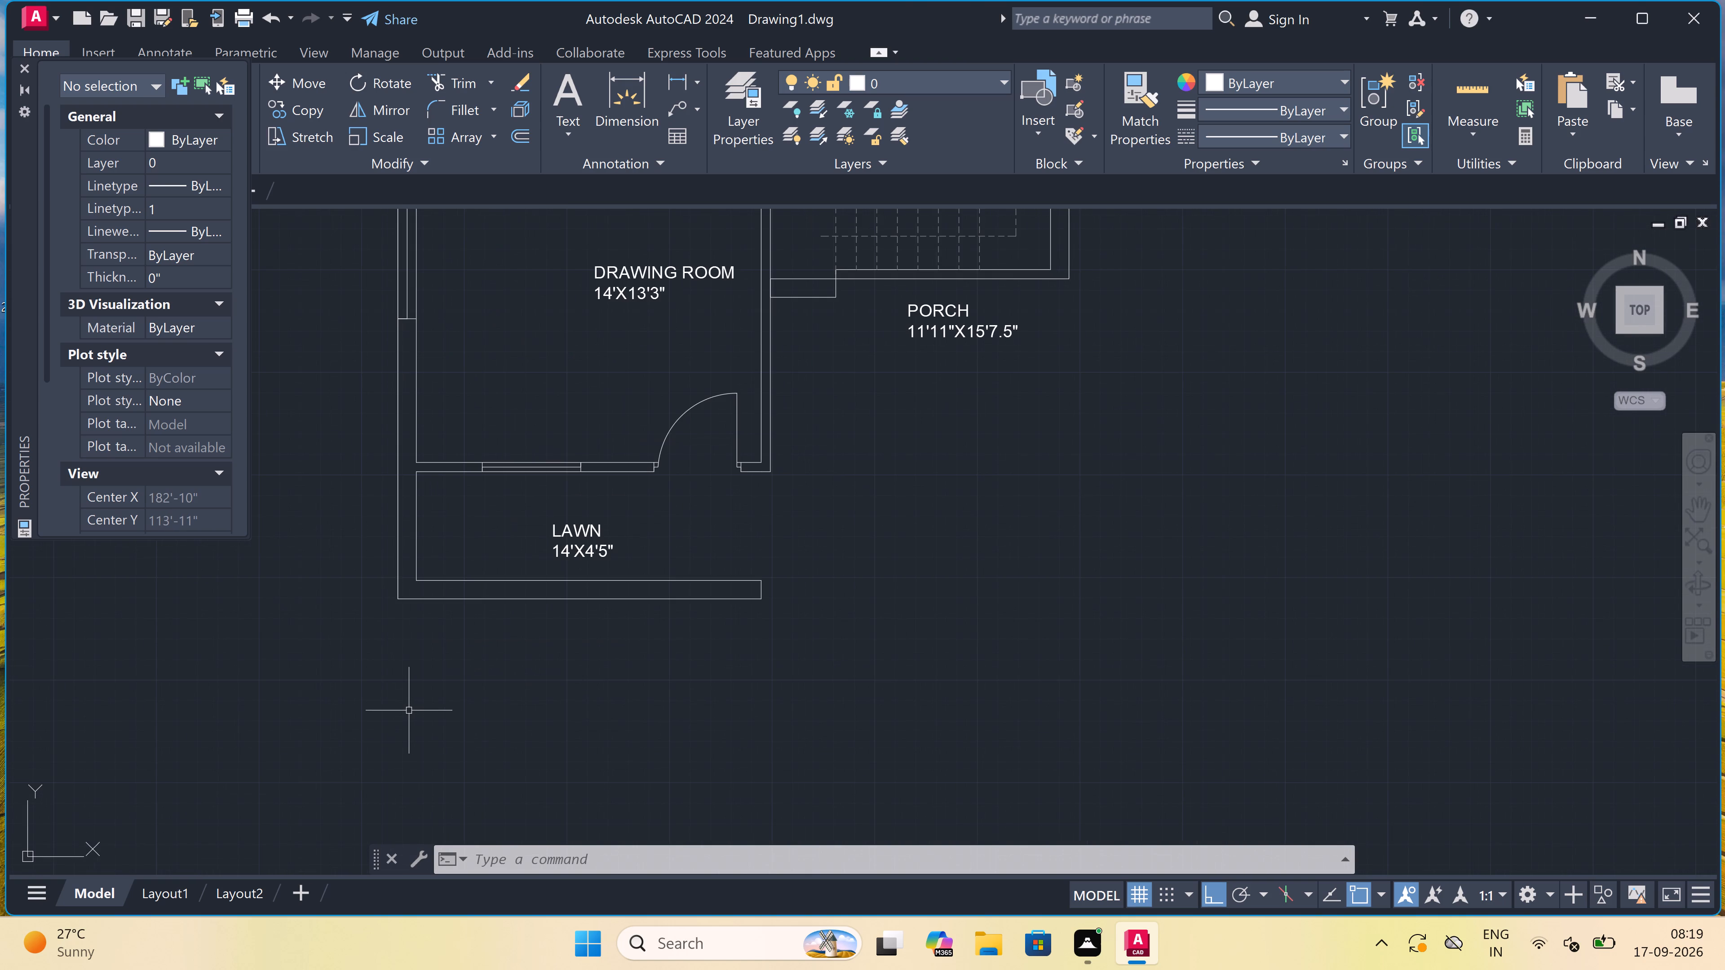
pyautogui.write('MT')
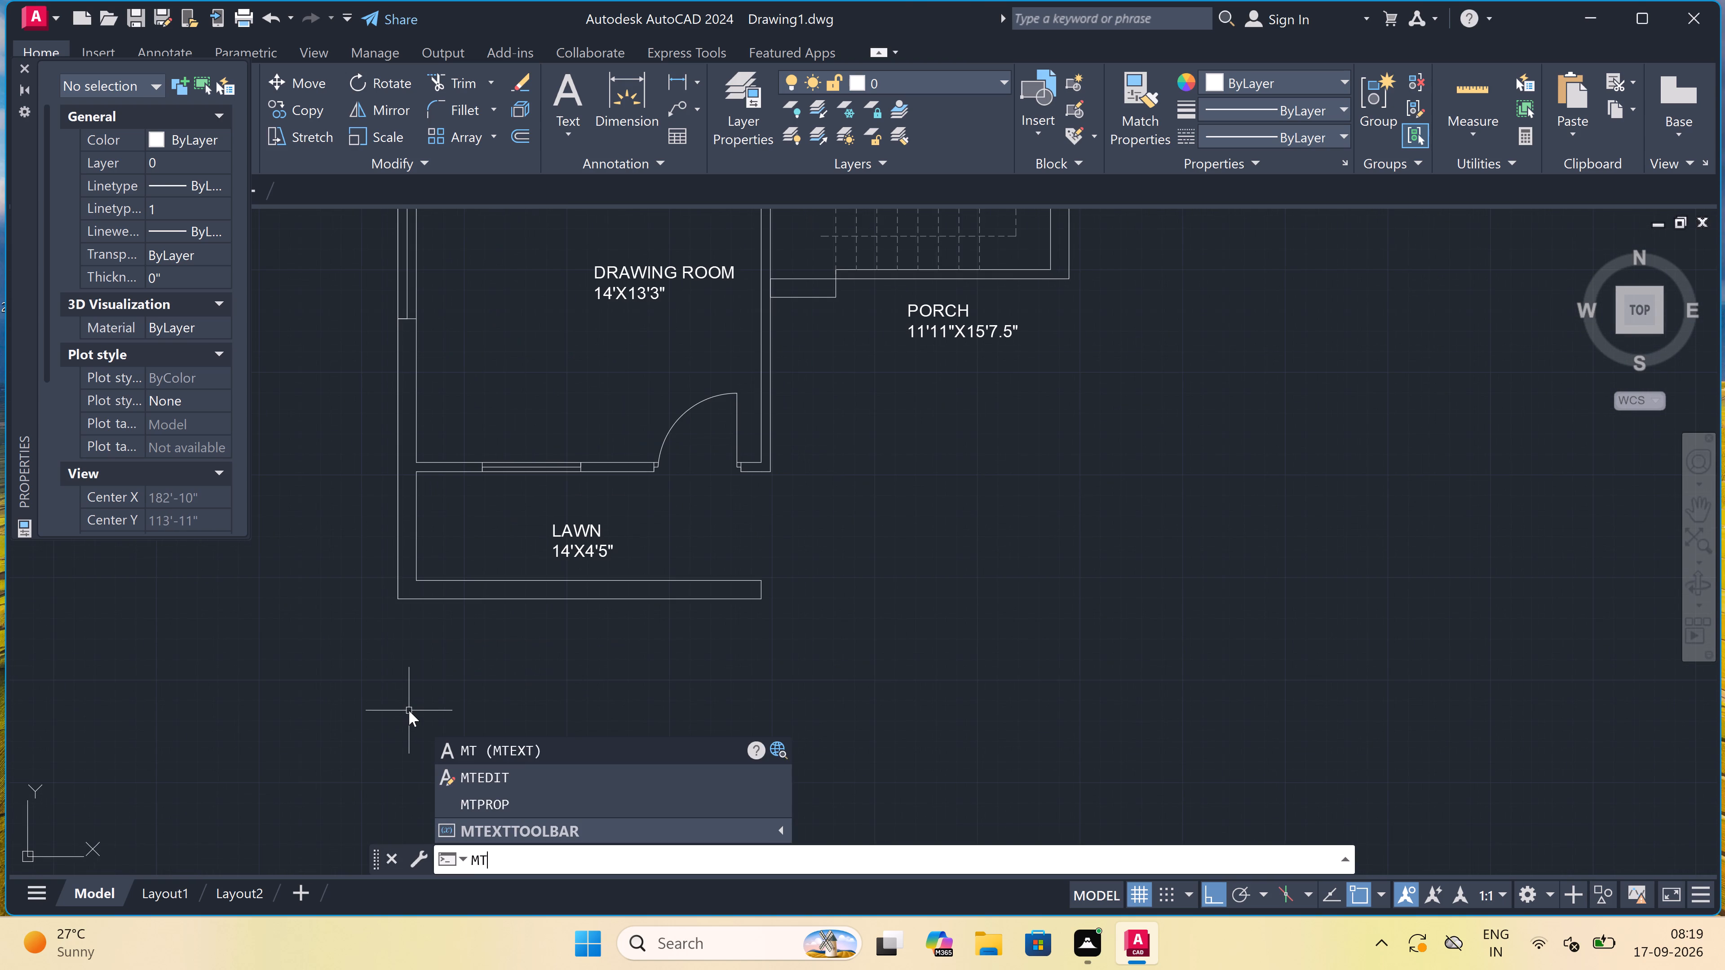
pyautogui.press('space')
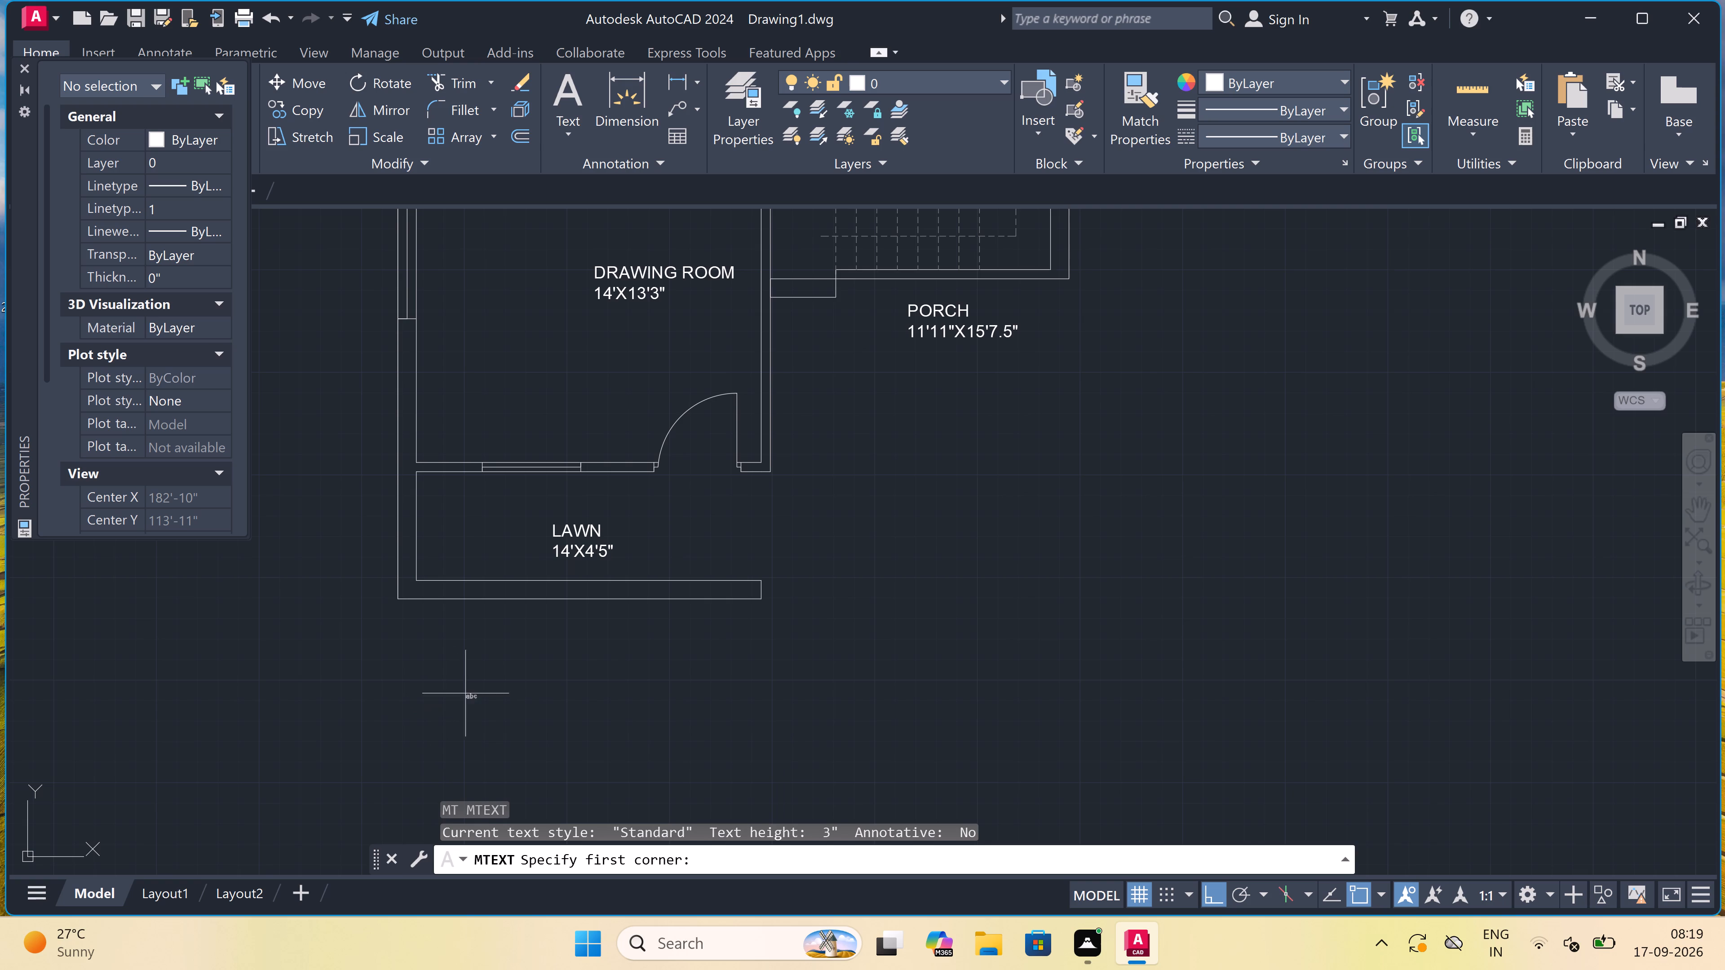
pyautogui.click(534, 704)
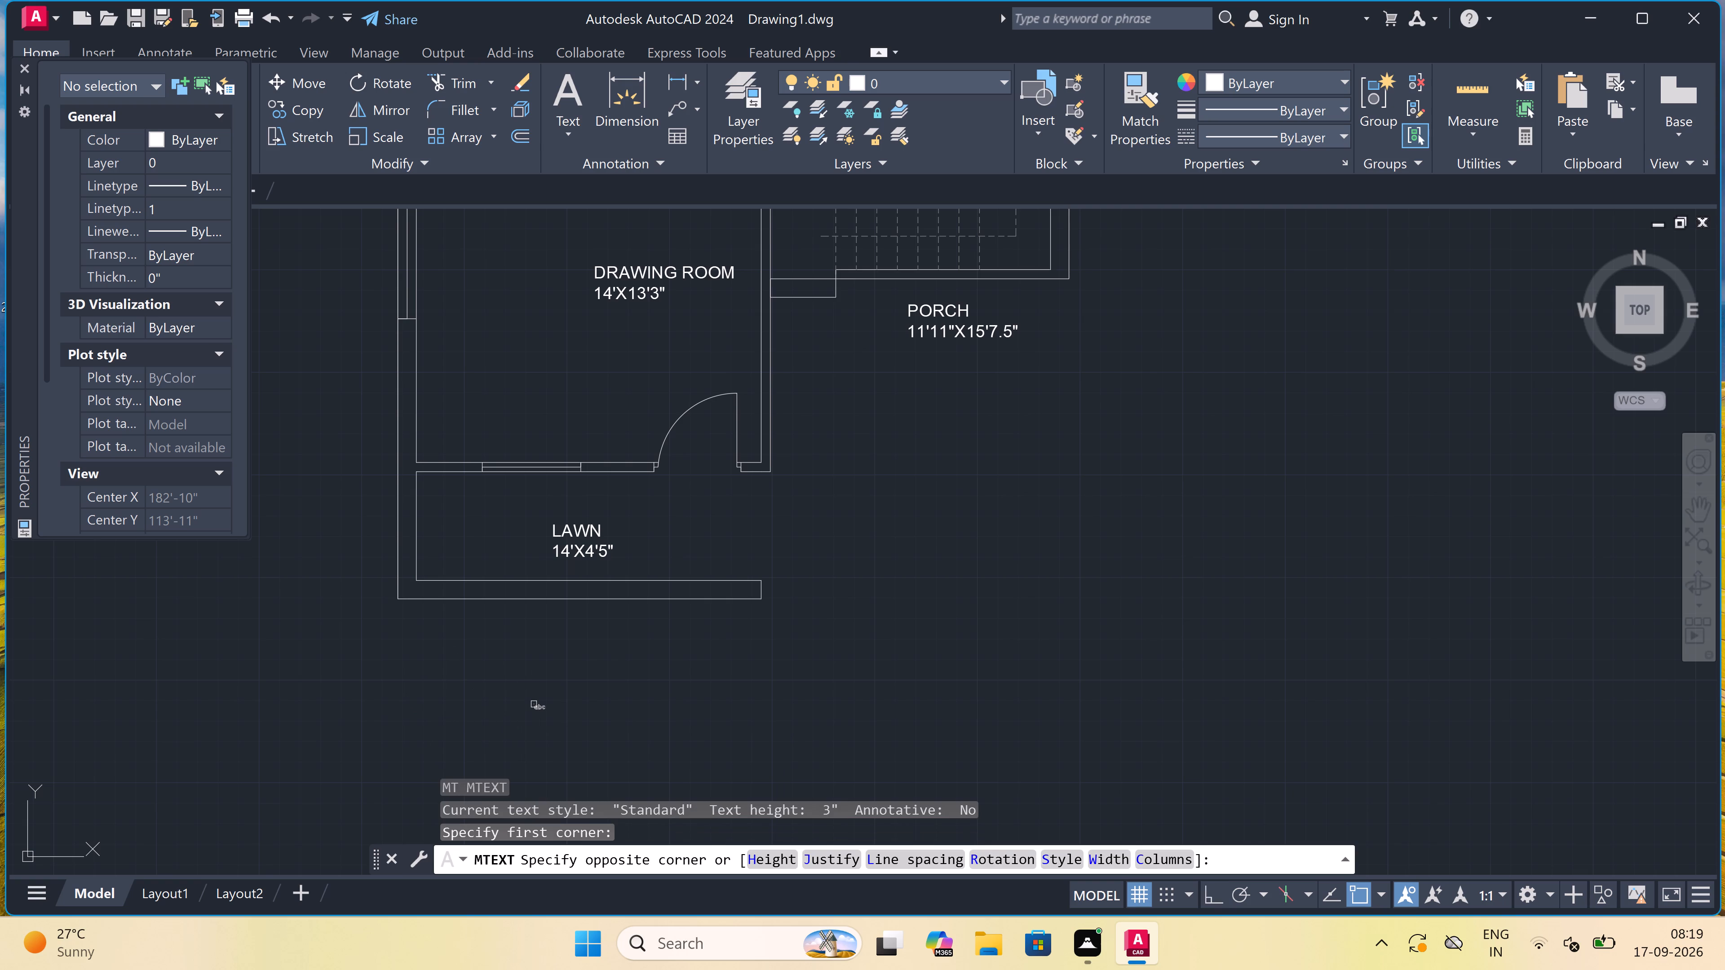
pyautogui.click(1121, 670)
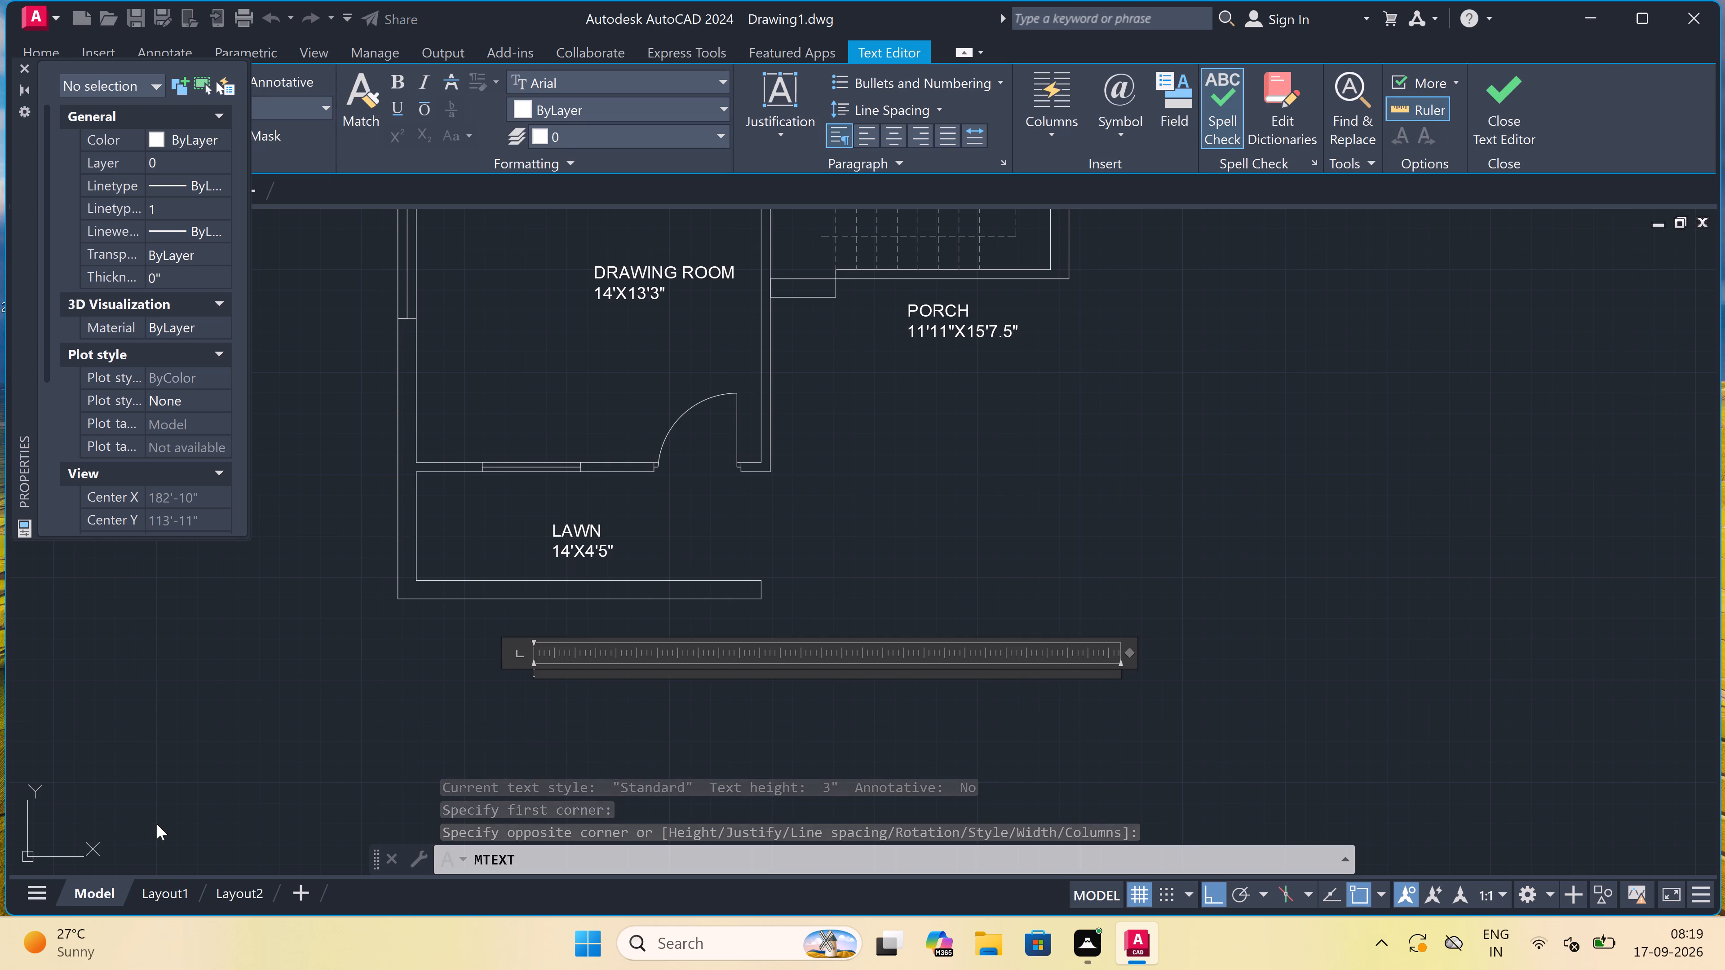
pyautogui.write('GROUND')
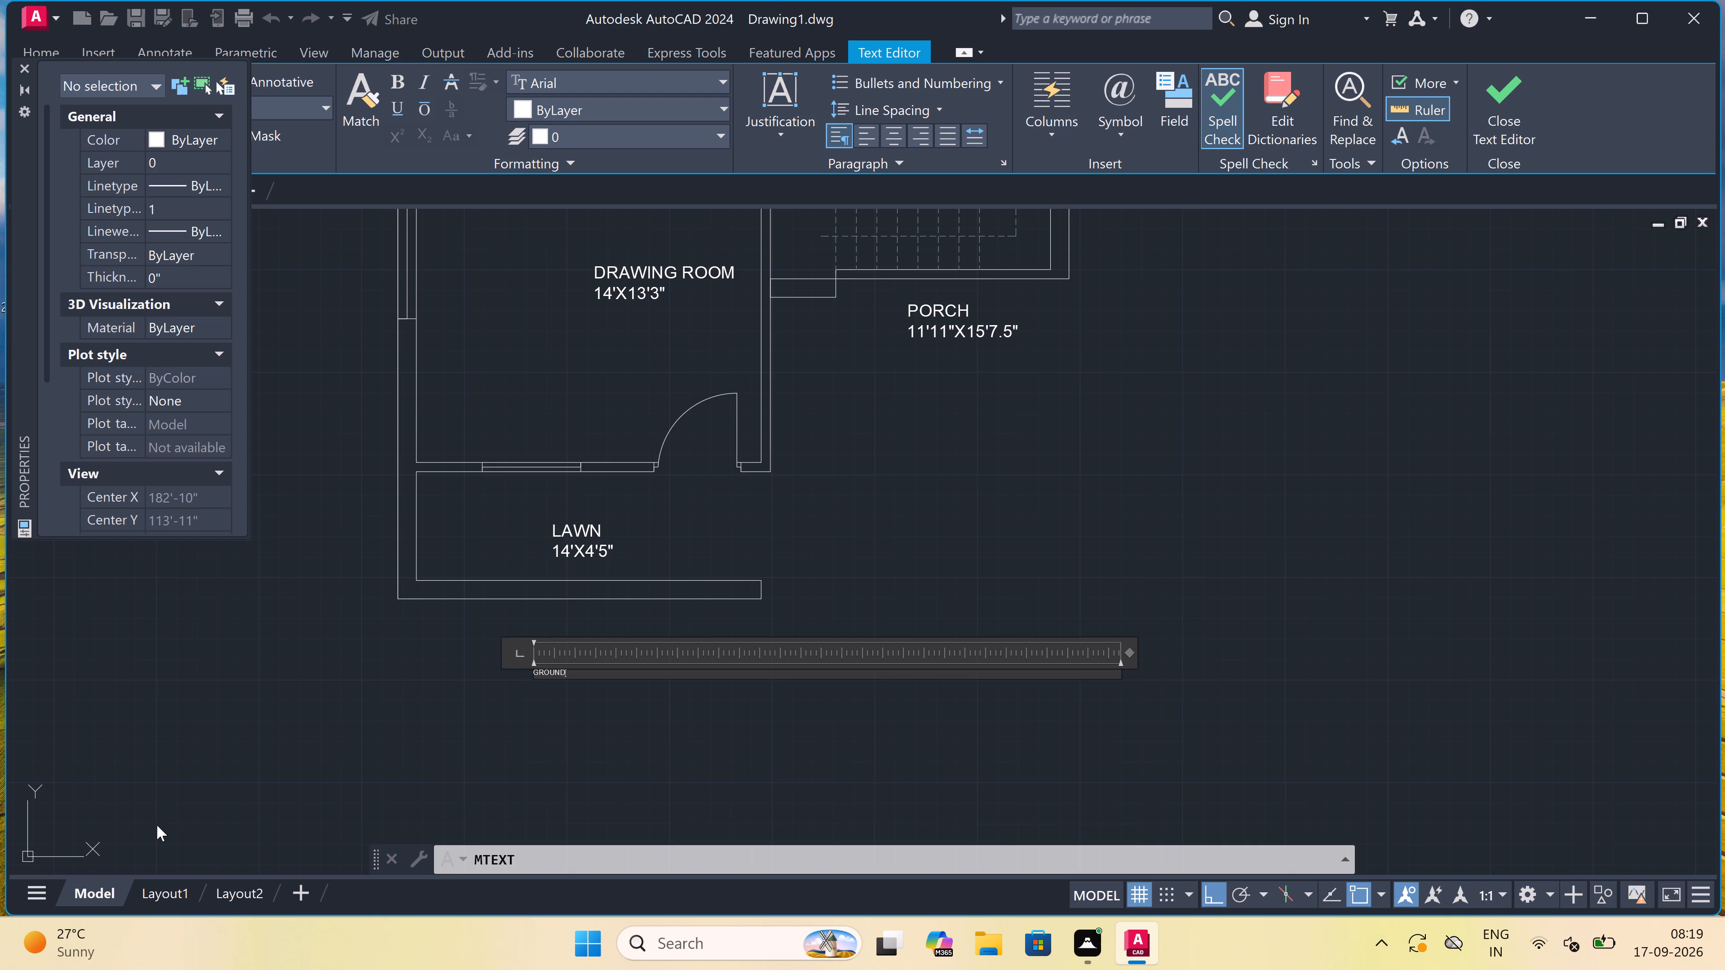
pyautogui.press('space')
pyautogui.write('FLOO')
pyautogui.write('R PLAN-')
pyautogui.press('BackSpace')
pyautogui.click(363, 686)
# Set the text height of the GROUND FLOOR PLAN title to 11".
pyautogui.click(570, 660)
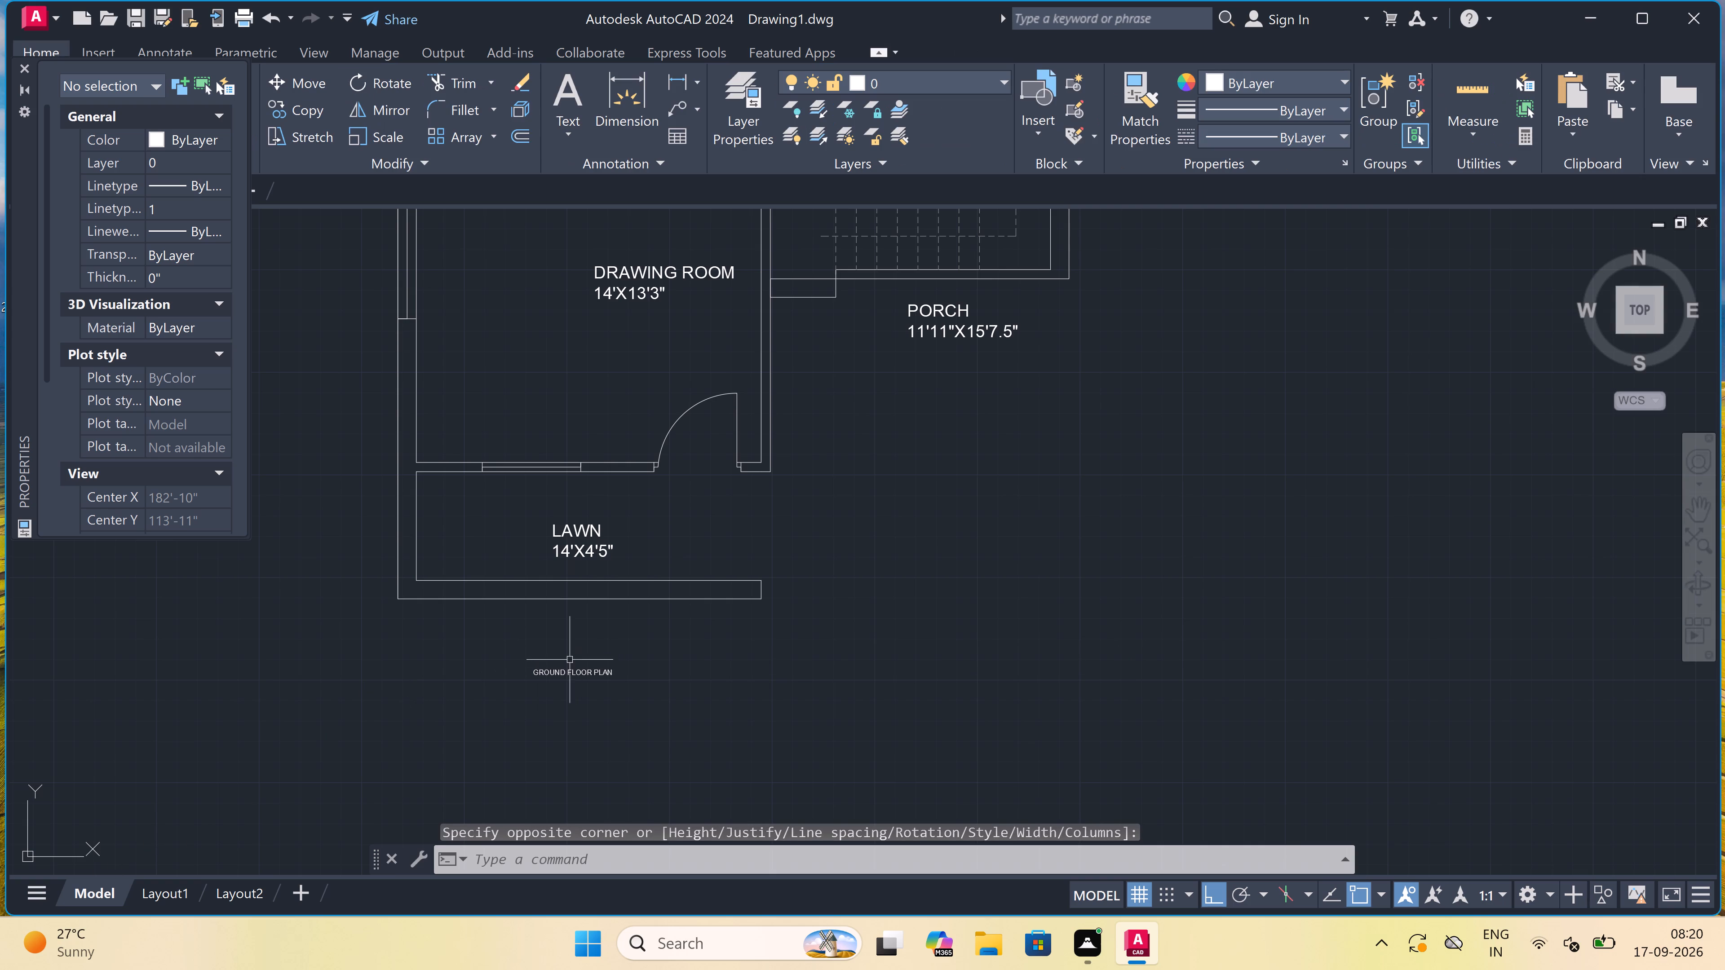
pyautogui.click(499, 715)
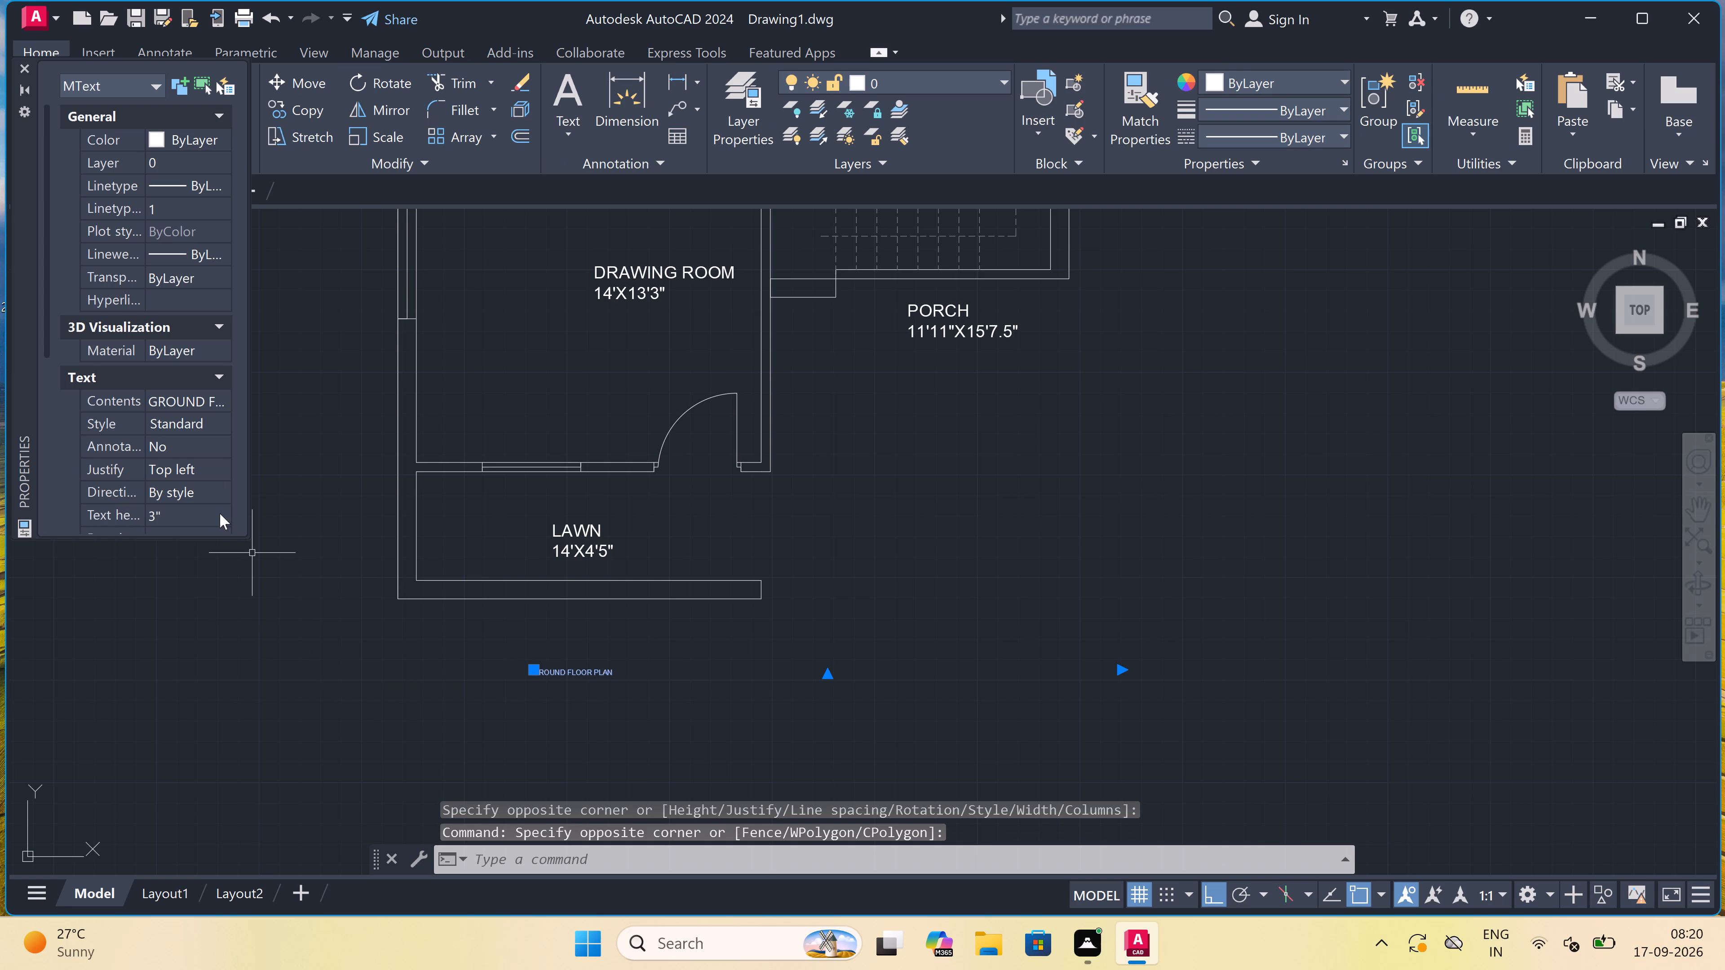
pyautogui.click(205, 508)
pyautogui.press('BackSpace')
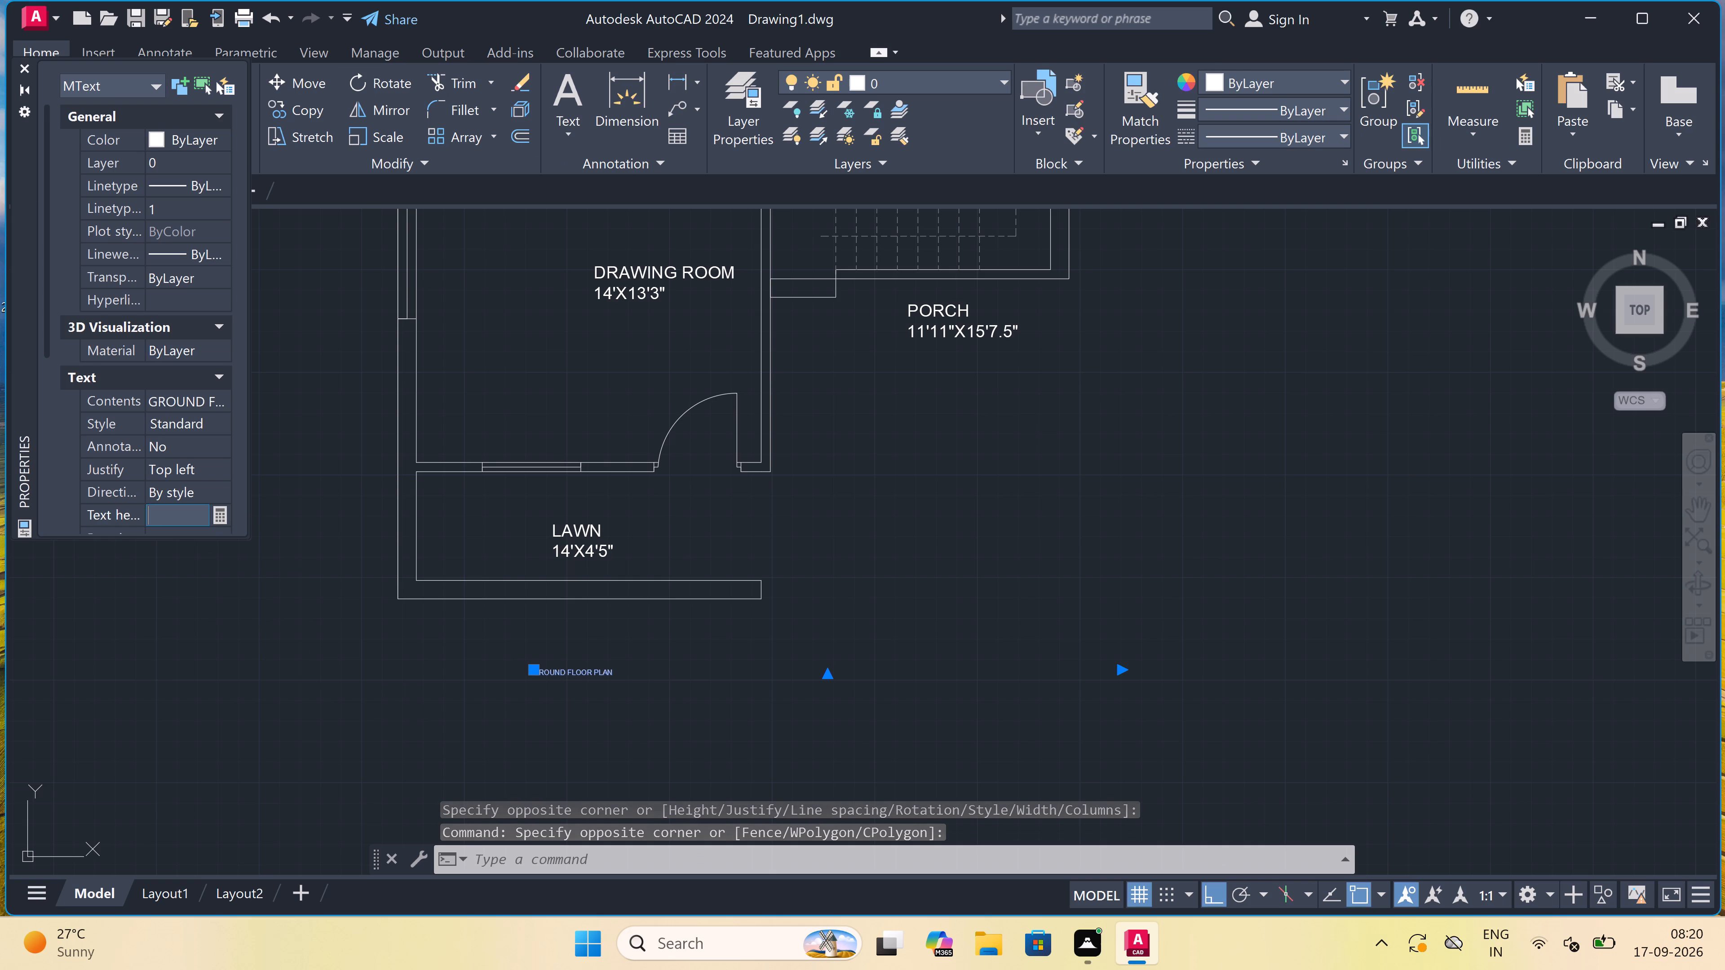
pyautogui.write('11')
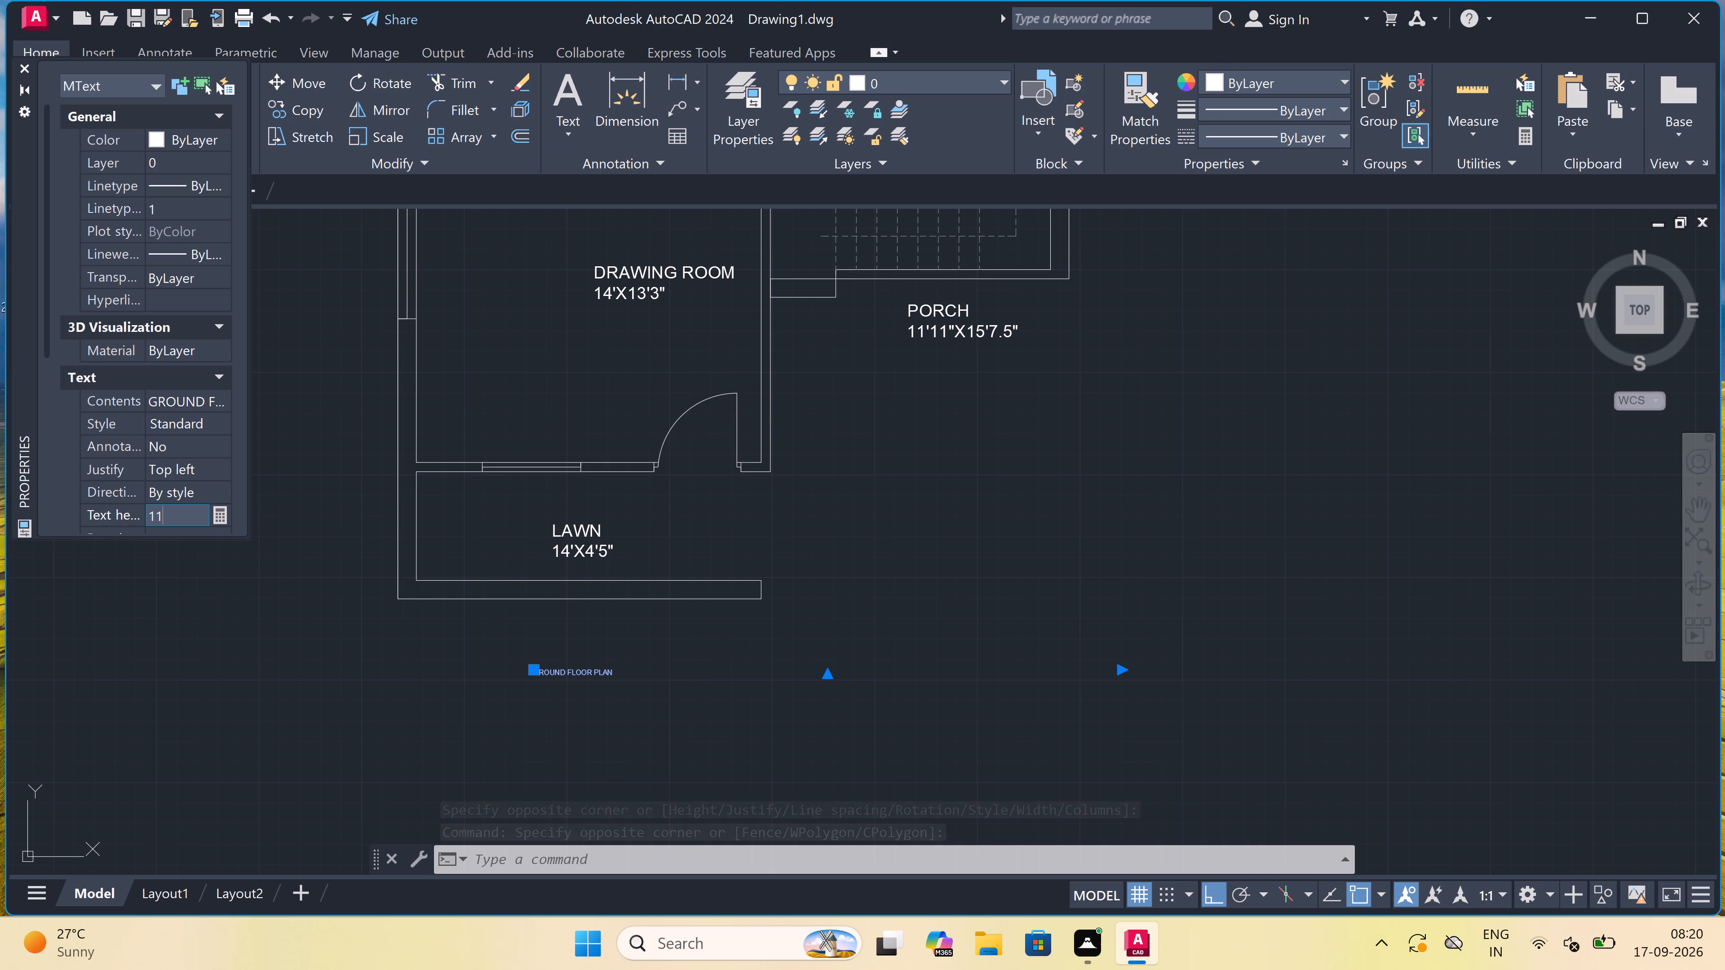
pyautogui.hotkey('shift', '"')
pyautogui.click(219, 573)
pyautogui.click(222, 573)
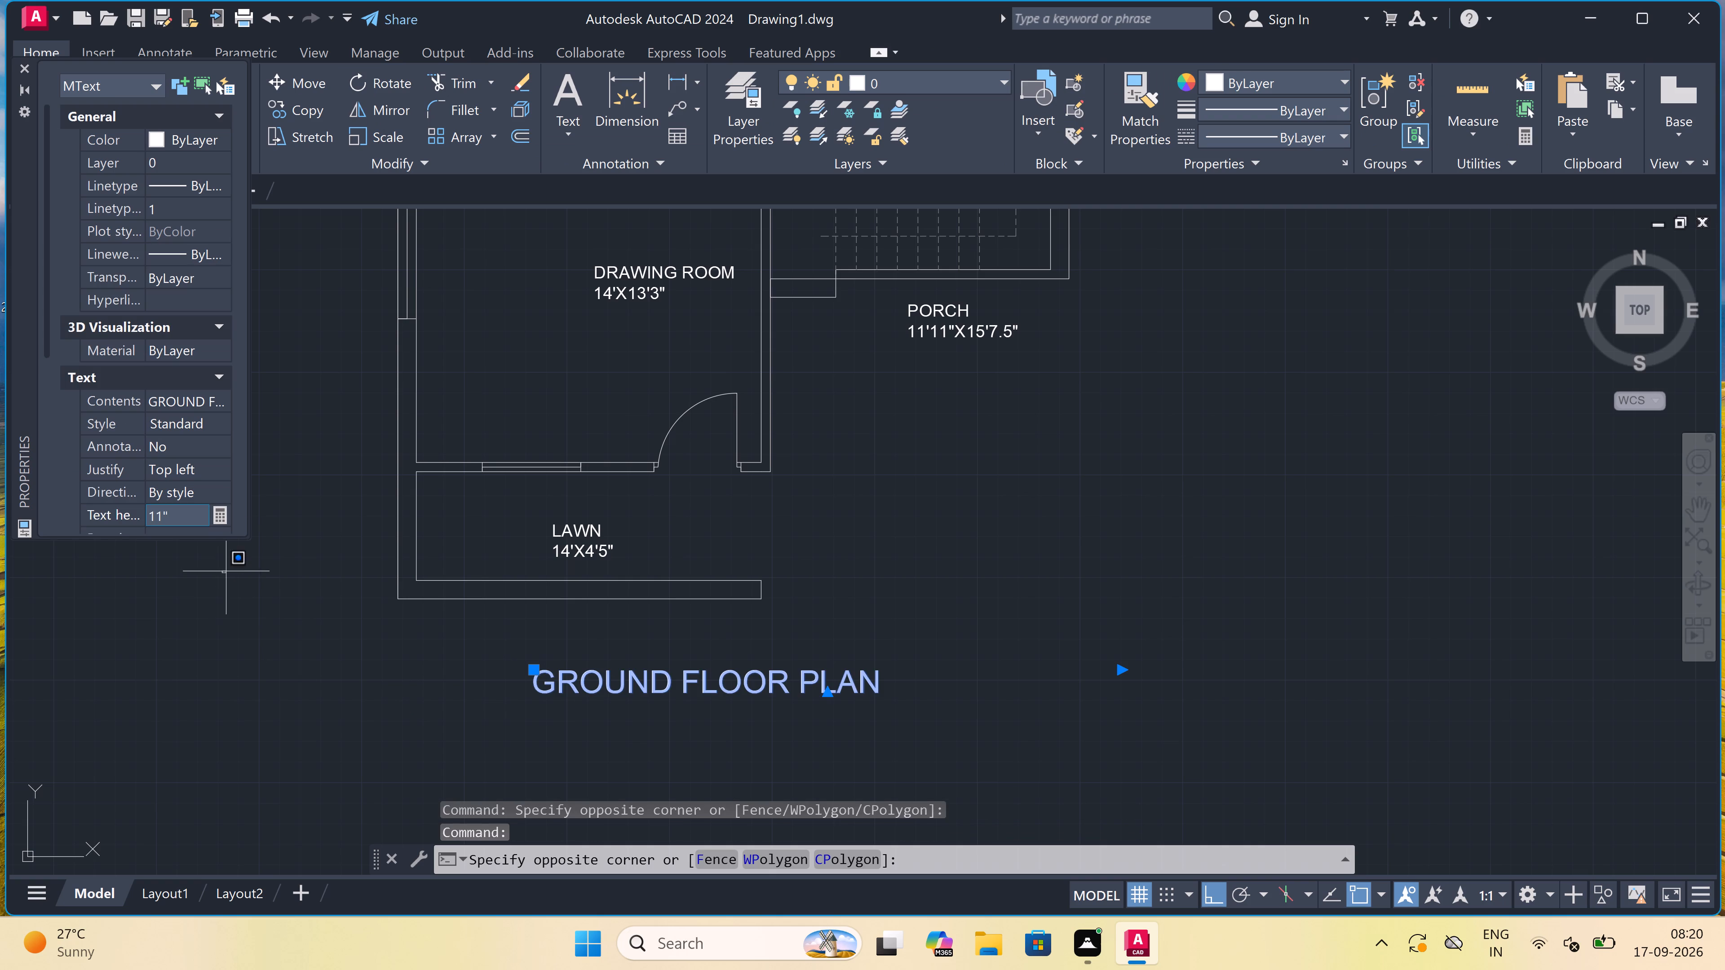
pyautogui.press('Escape')
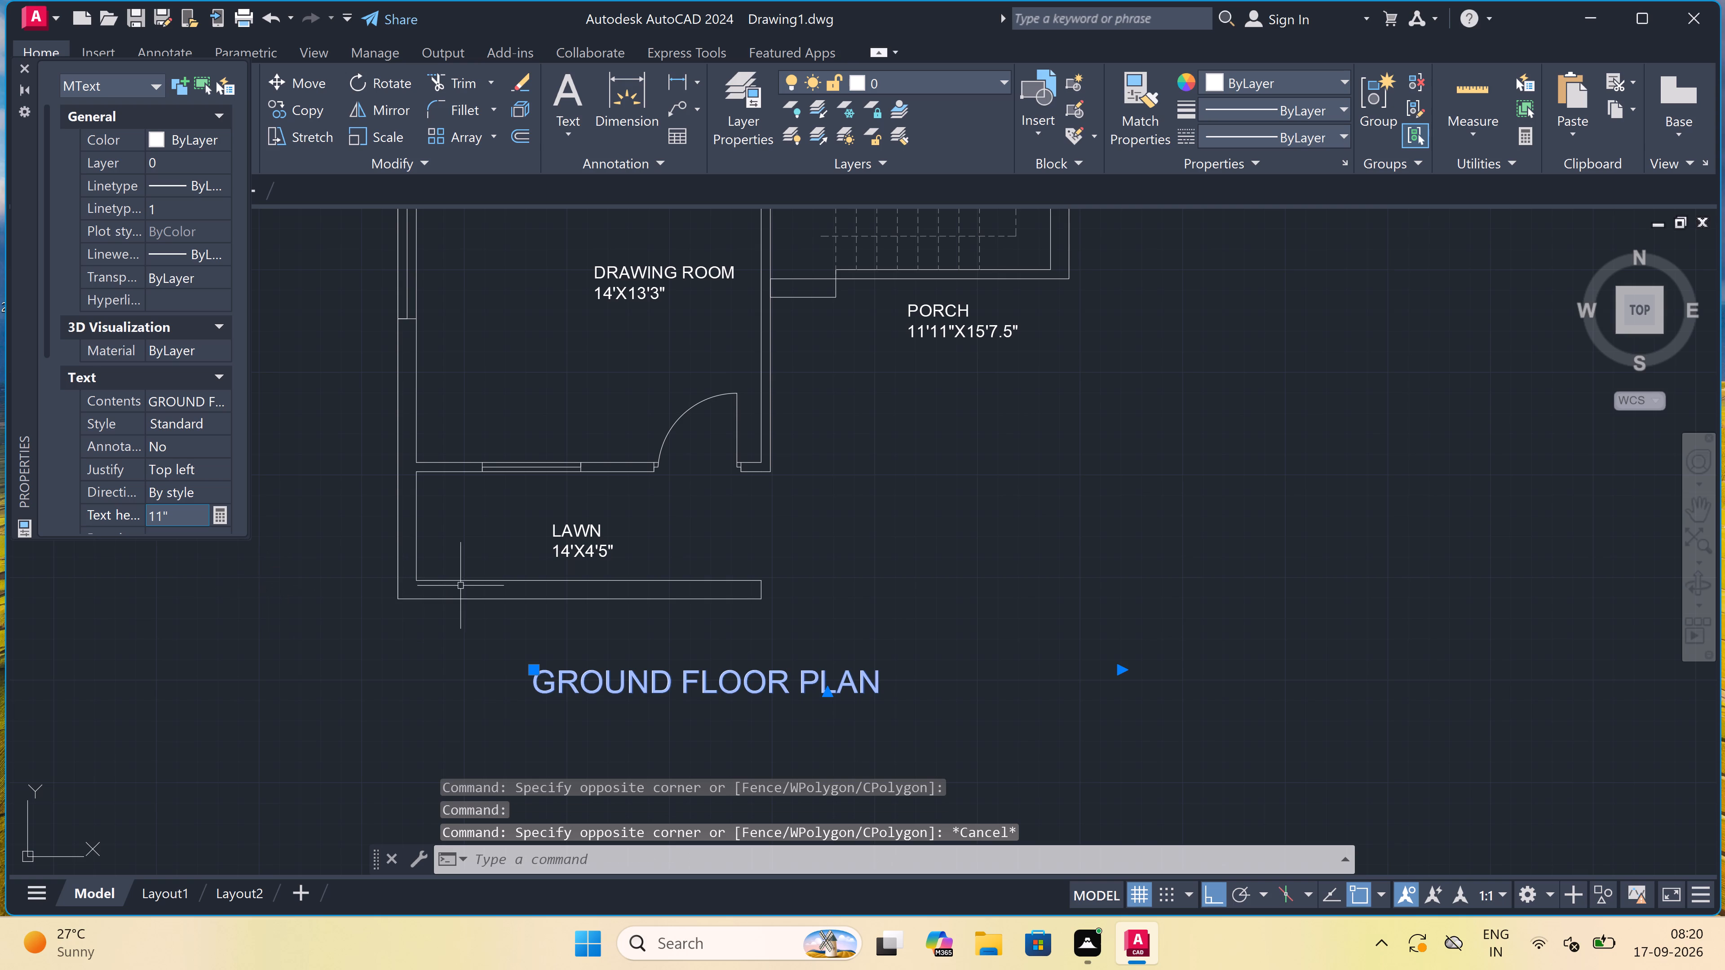
pyautogui.press('Escape')
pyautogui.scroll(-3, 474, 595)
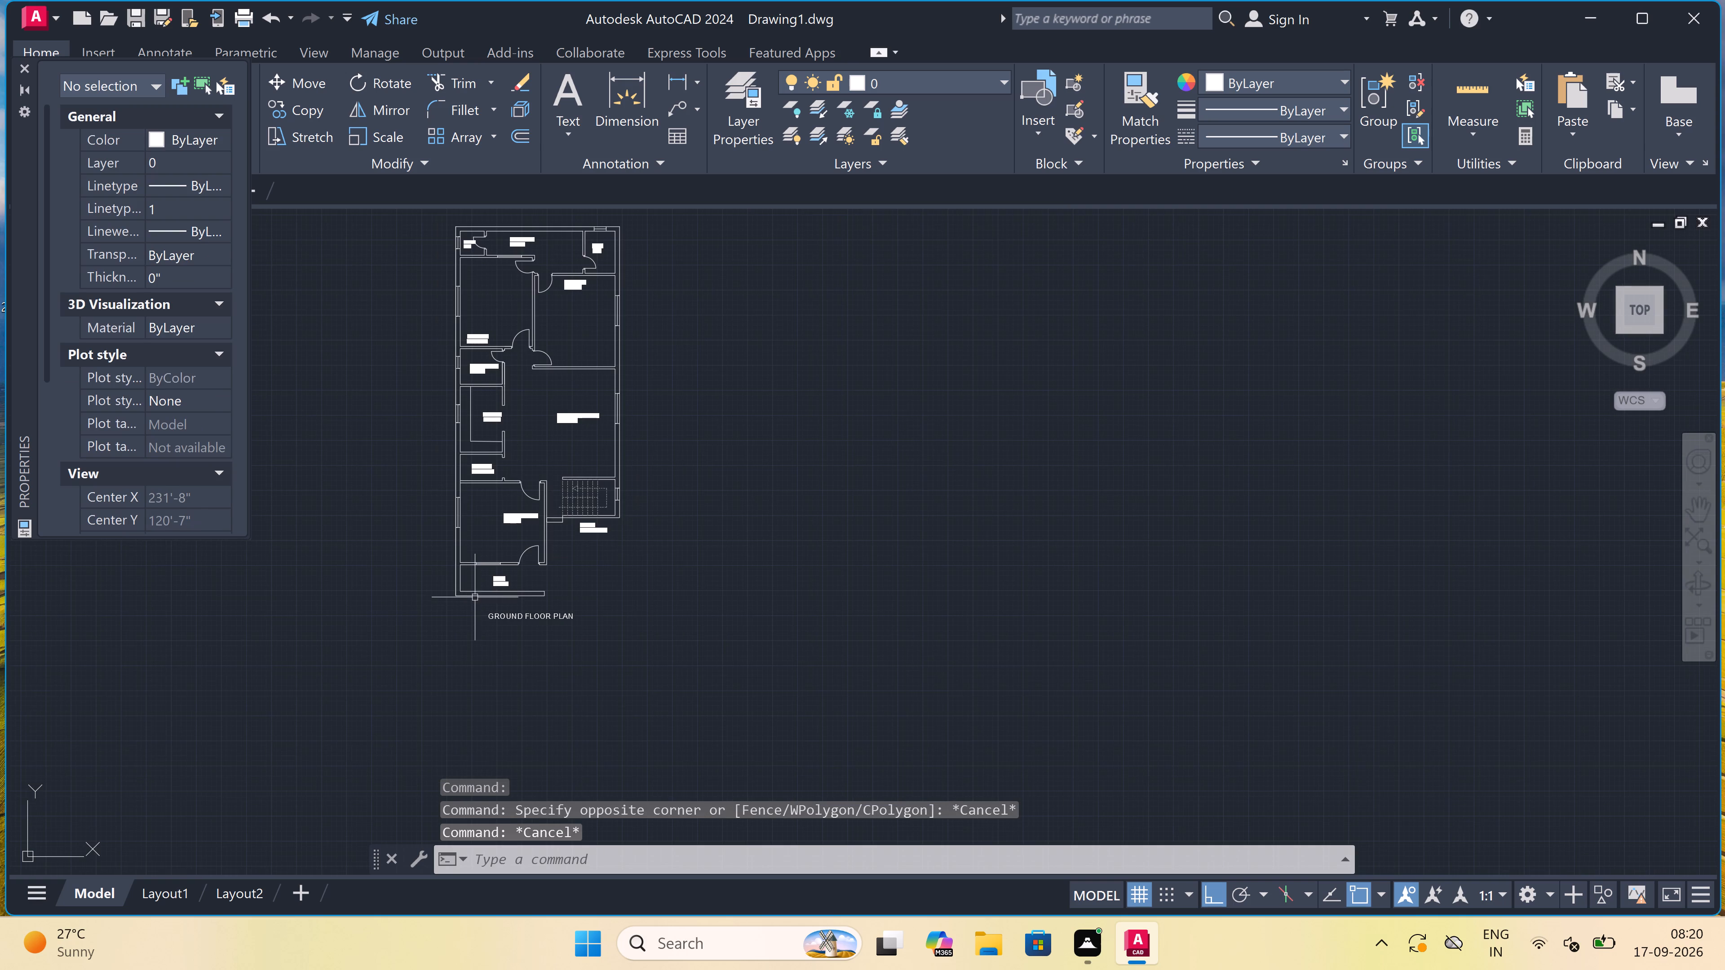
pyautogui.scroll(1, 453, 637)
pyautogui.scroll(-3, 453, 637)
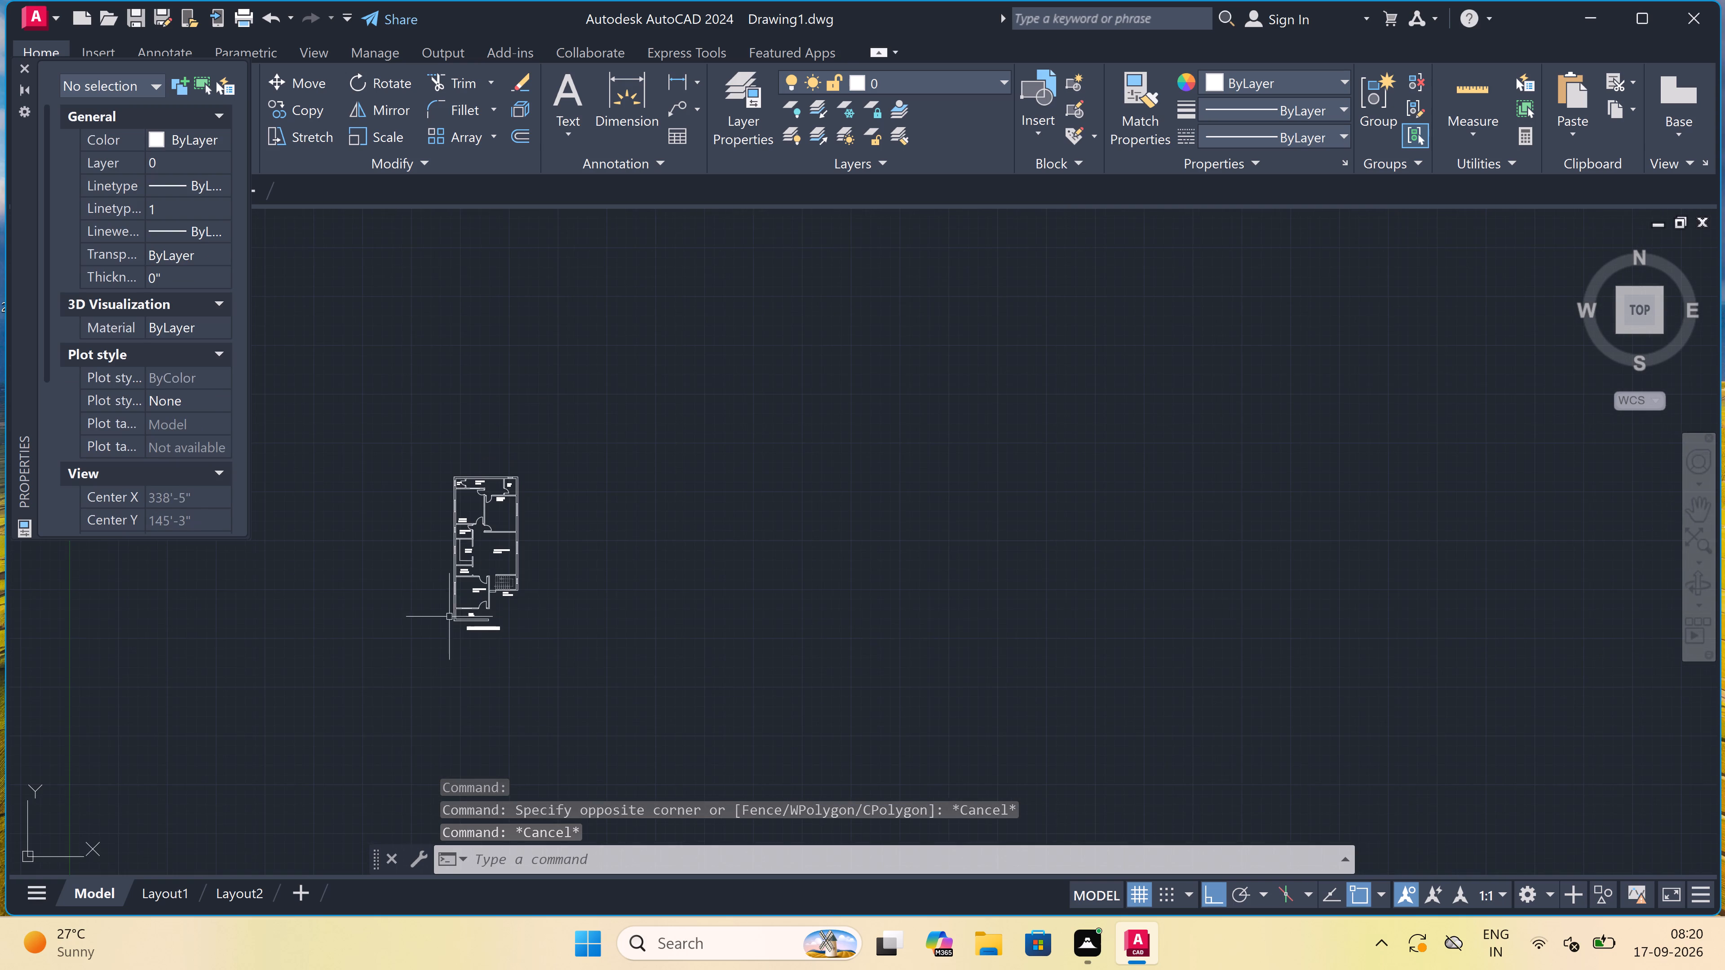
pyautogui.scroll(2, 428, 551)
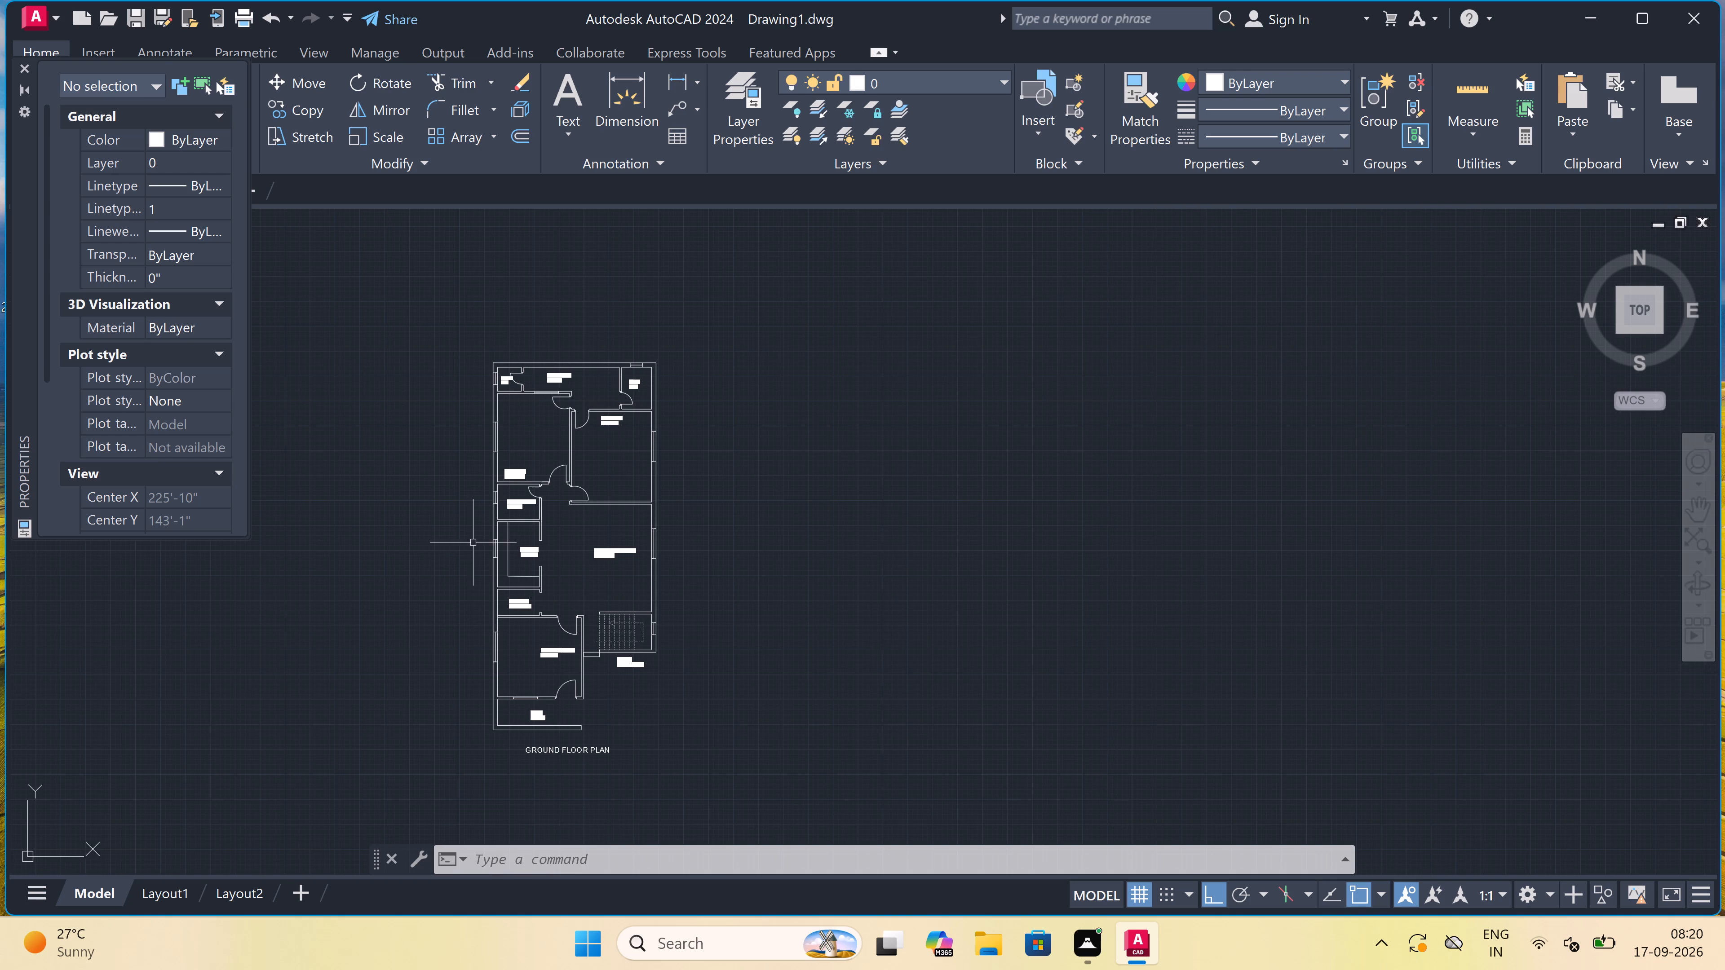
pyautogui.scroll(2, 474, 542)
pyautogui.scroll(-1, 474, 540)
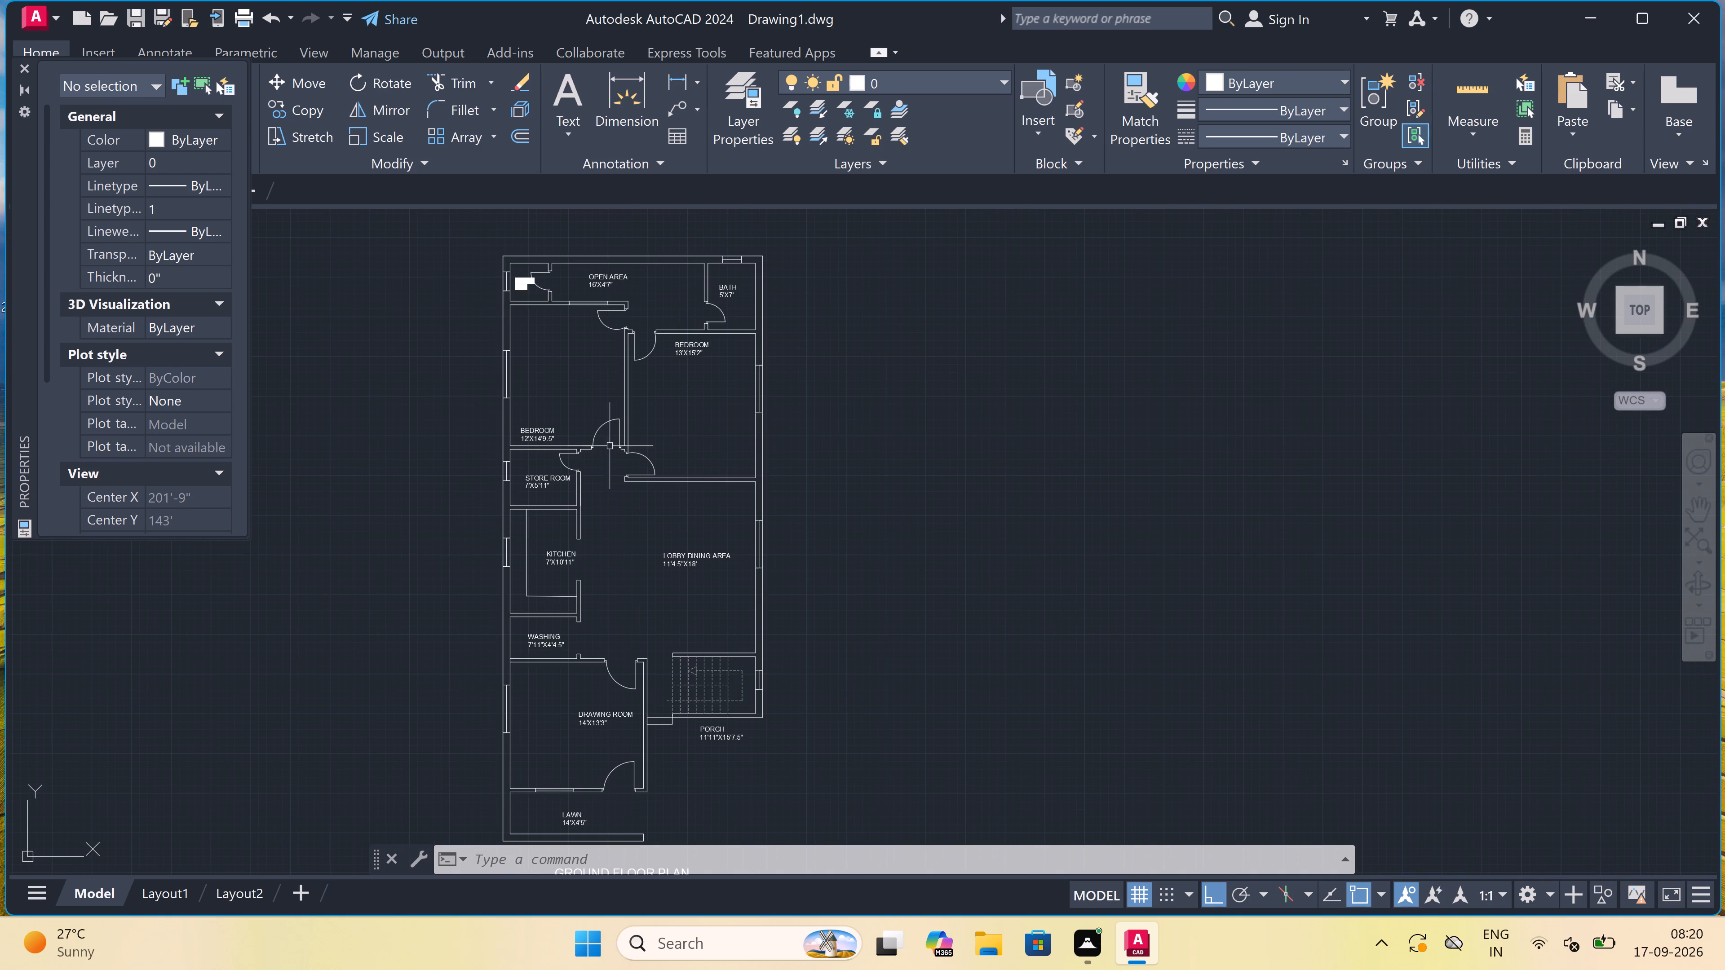
# Add a vertical linear dimension between the staircase's north and south inner wall faces, just inside the east wall.
pyautogui.scroll(3, 730, 731)
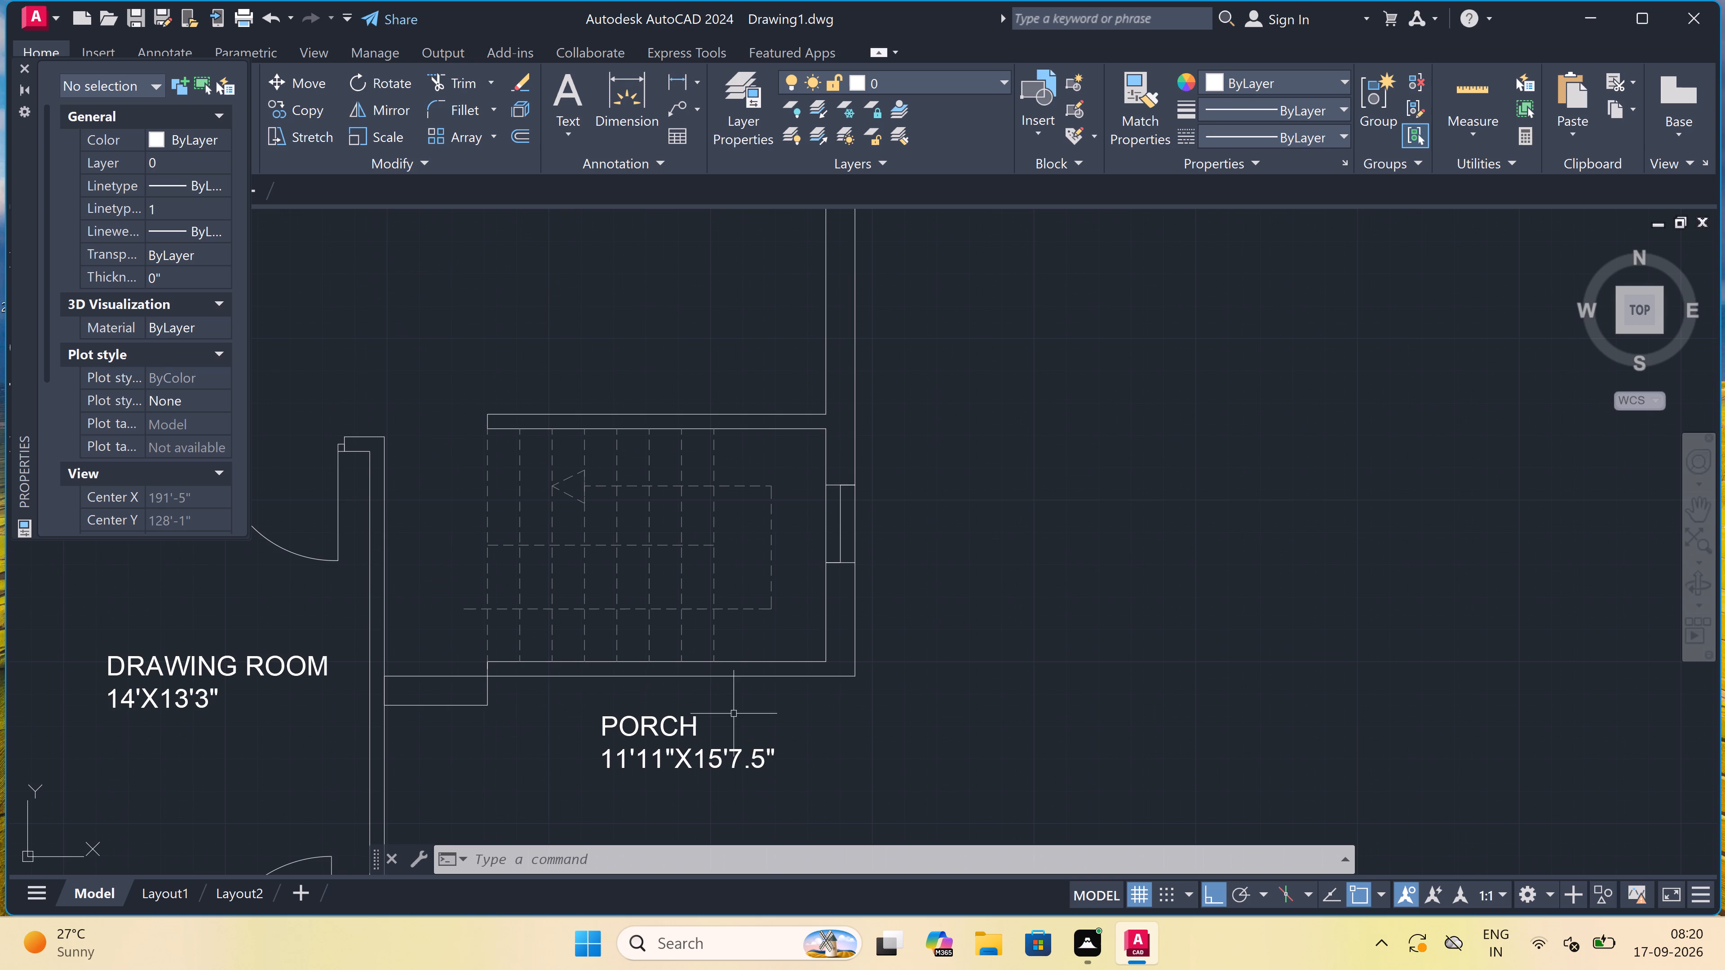
pyautogui.scroll(1, 772, 433)
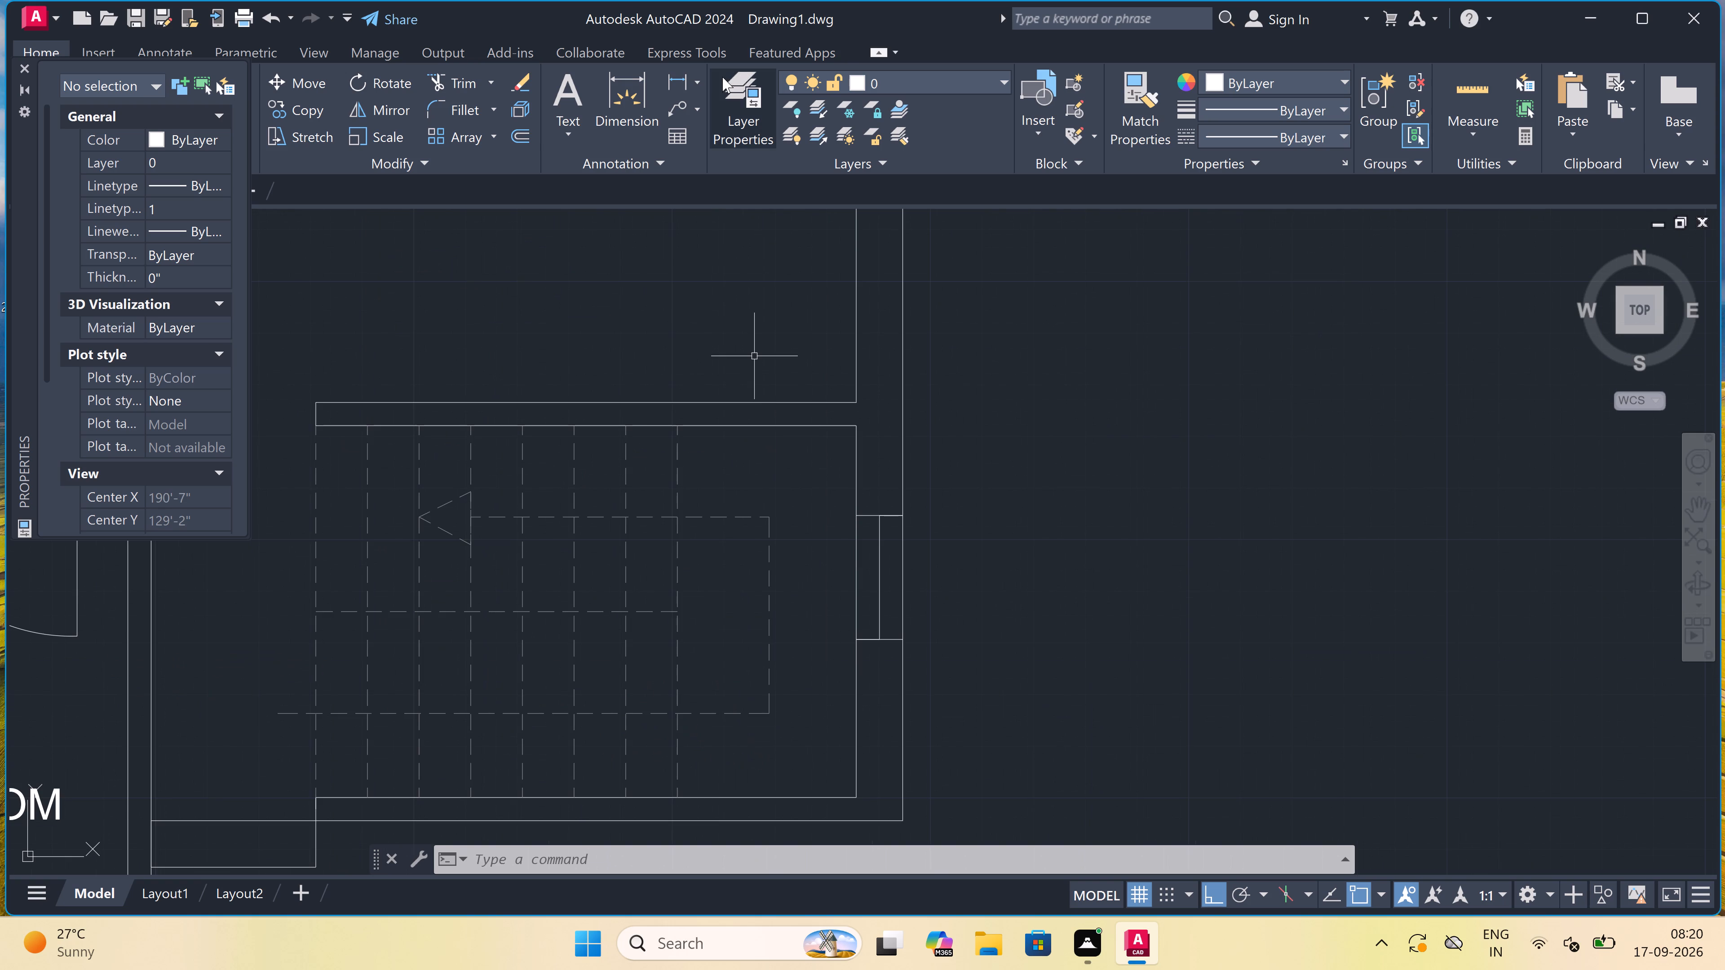
pyautogui.click(680, 78)
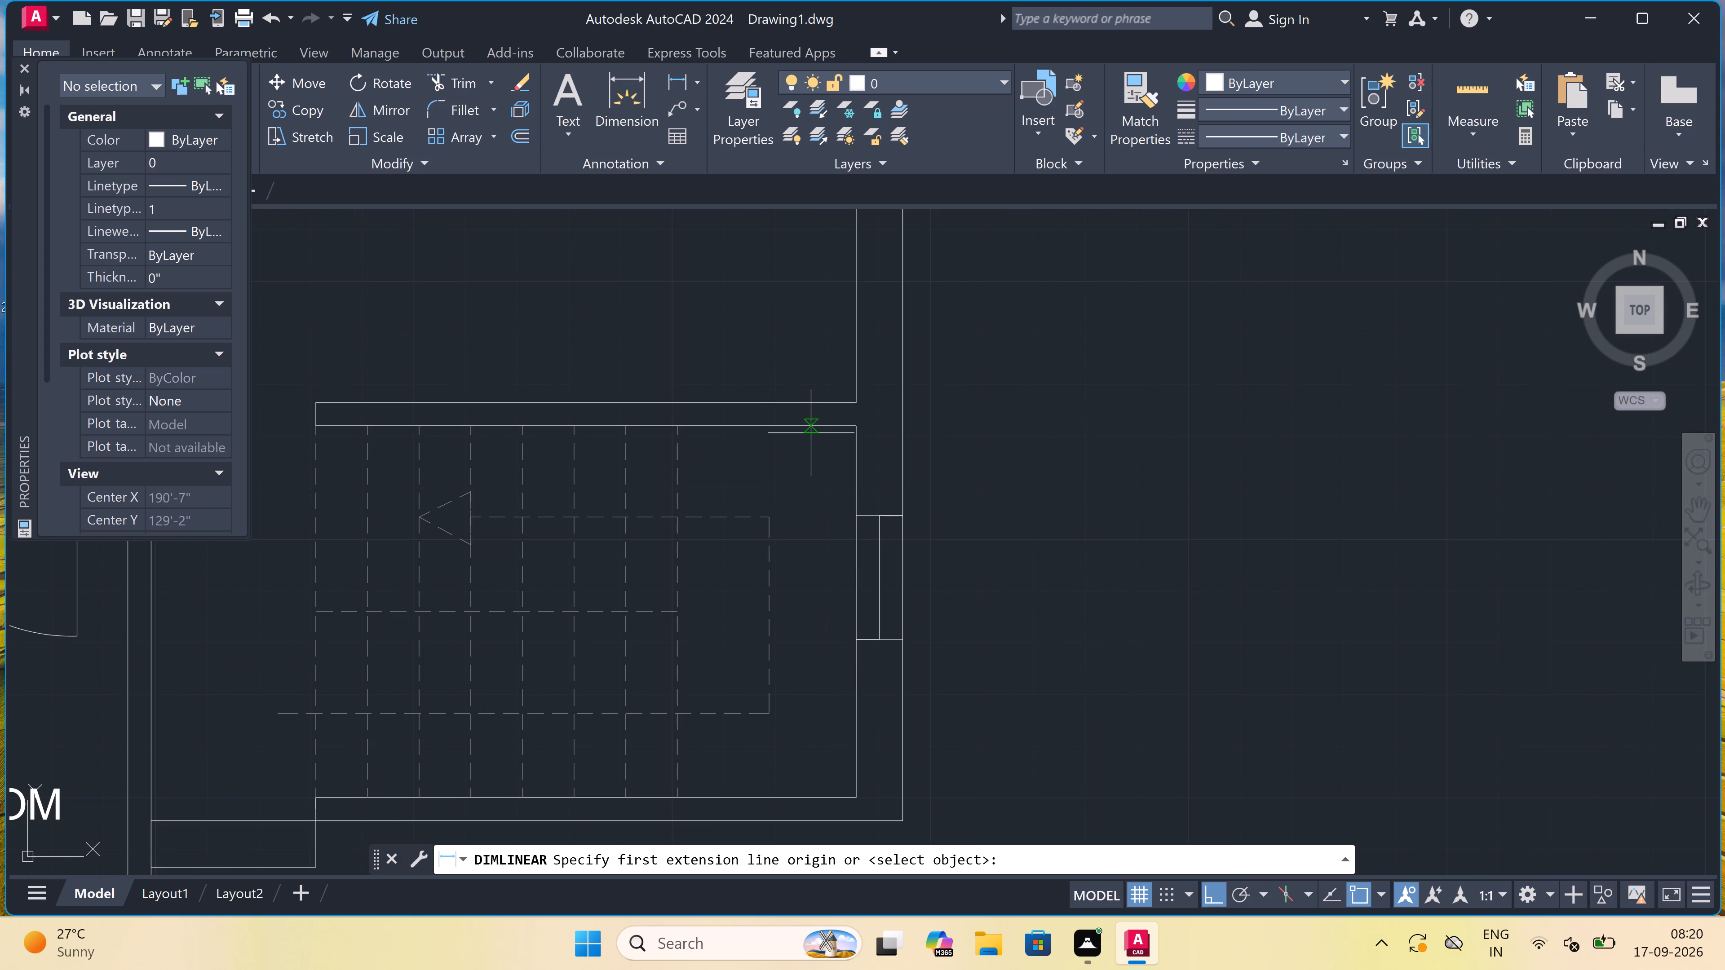
pyautogui.click(811, 433)
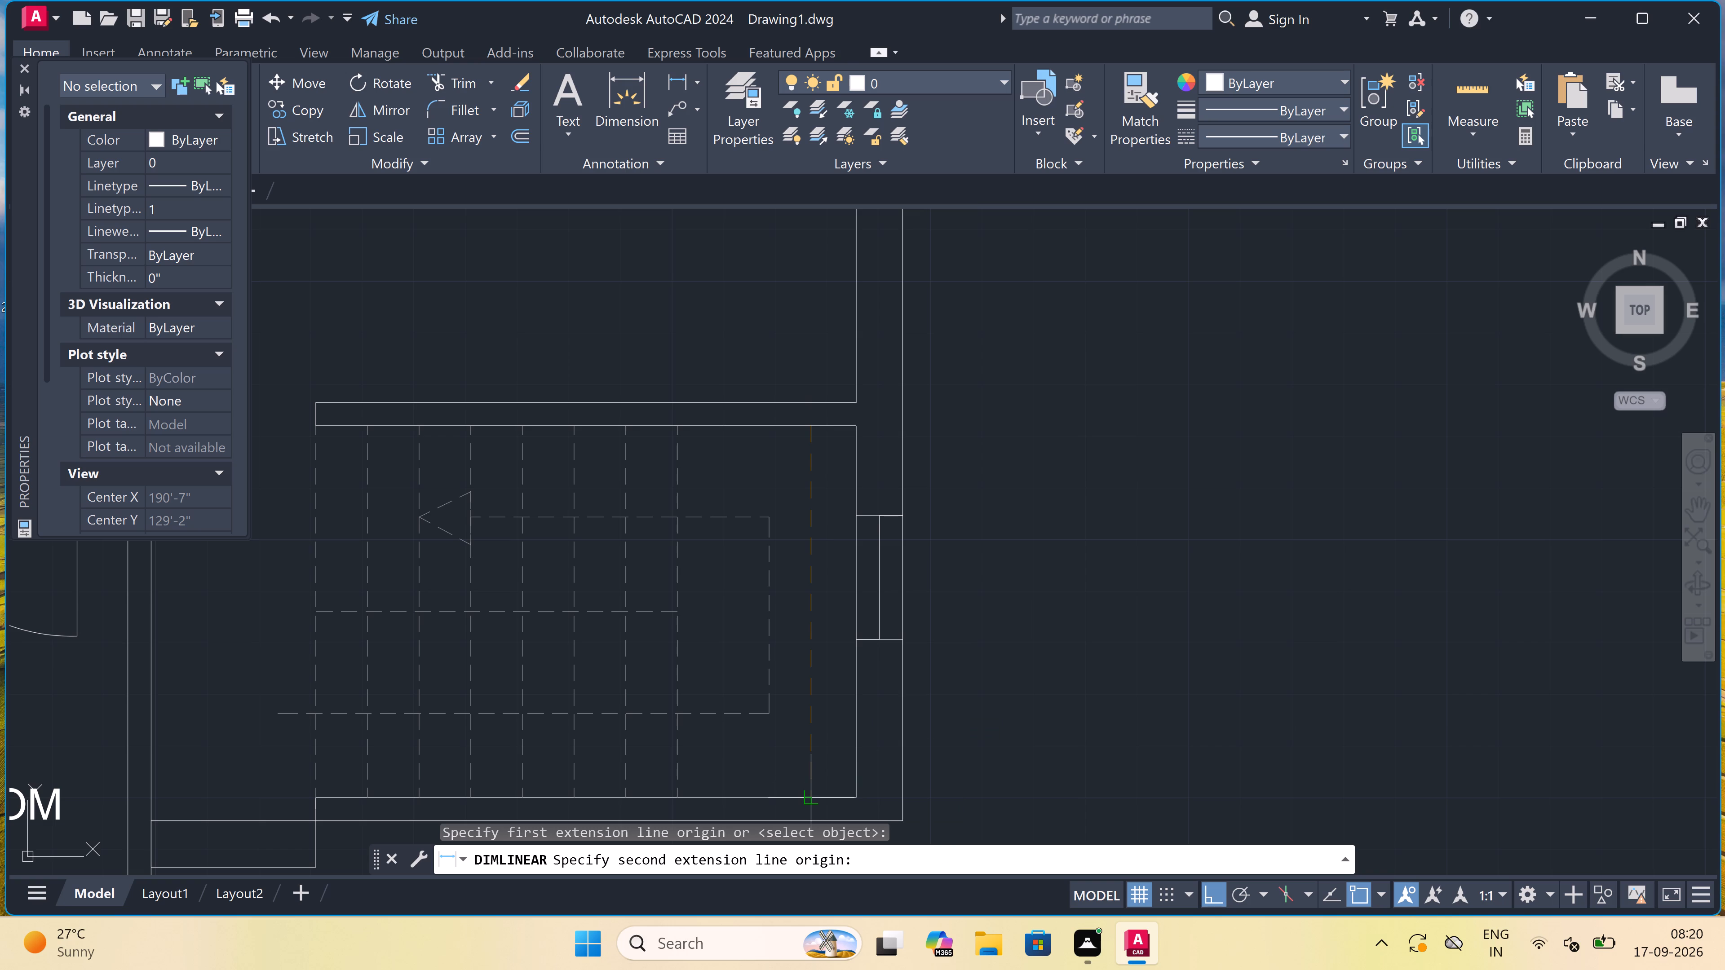
pyautogui.doubleClick(811, 793)
pyautogui.click(811, 793)
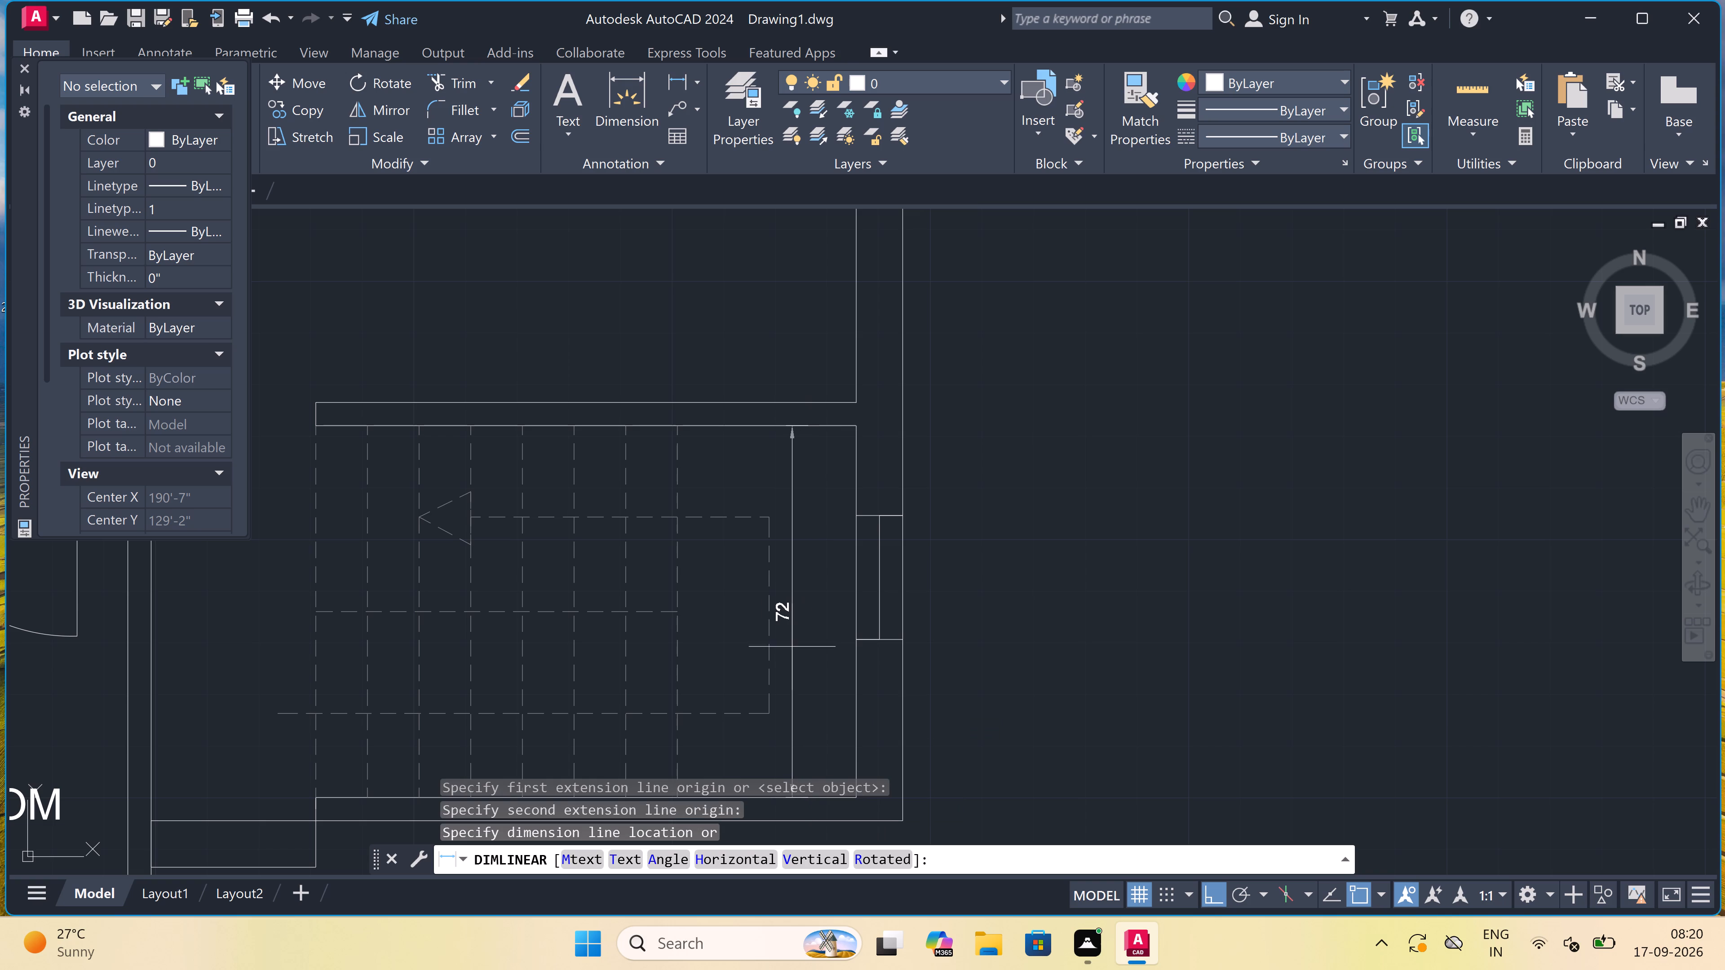
pyautogui.click(812, 599)
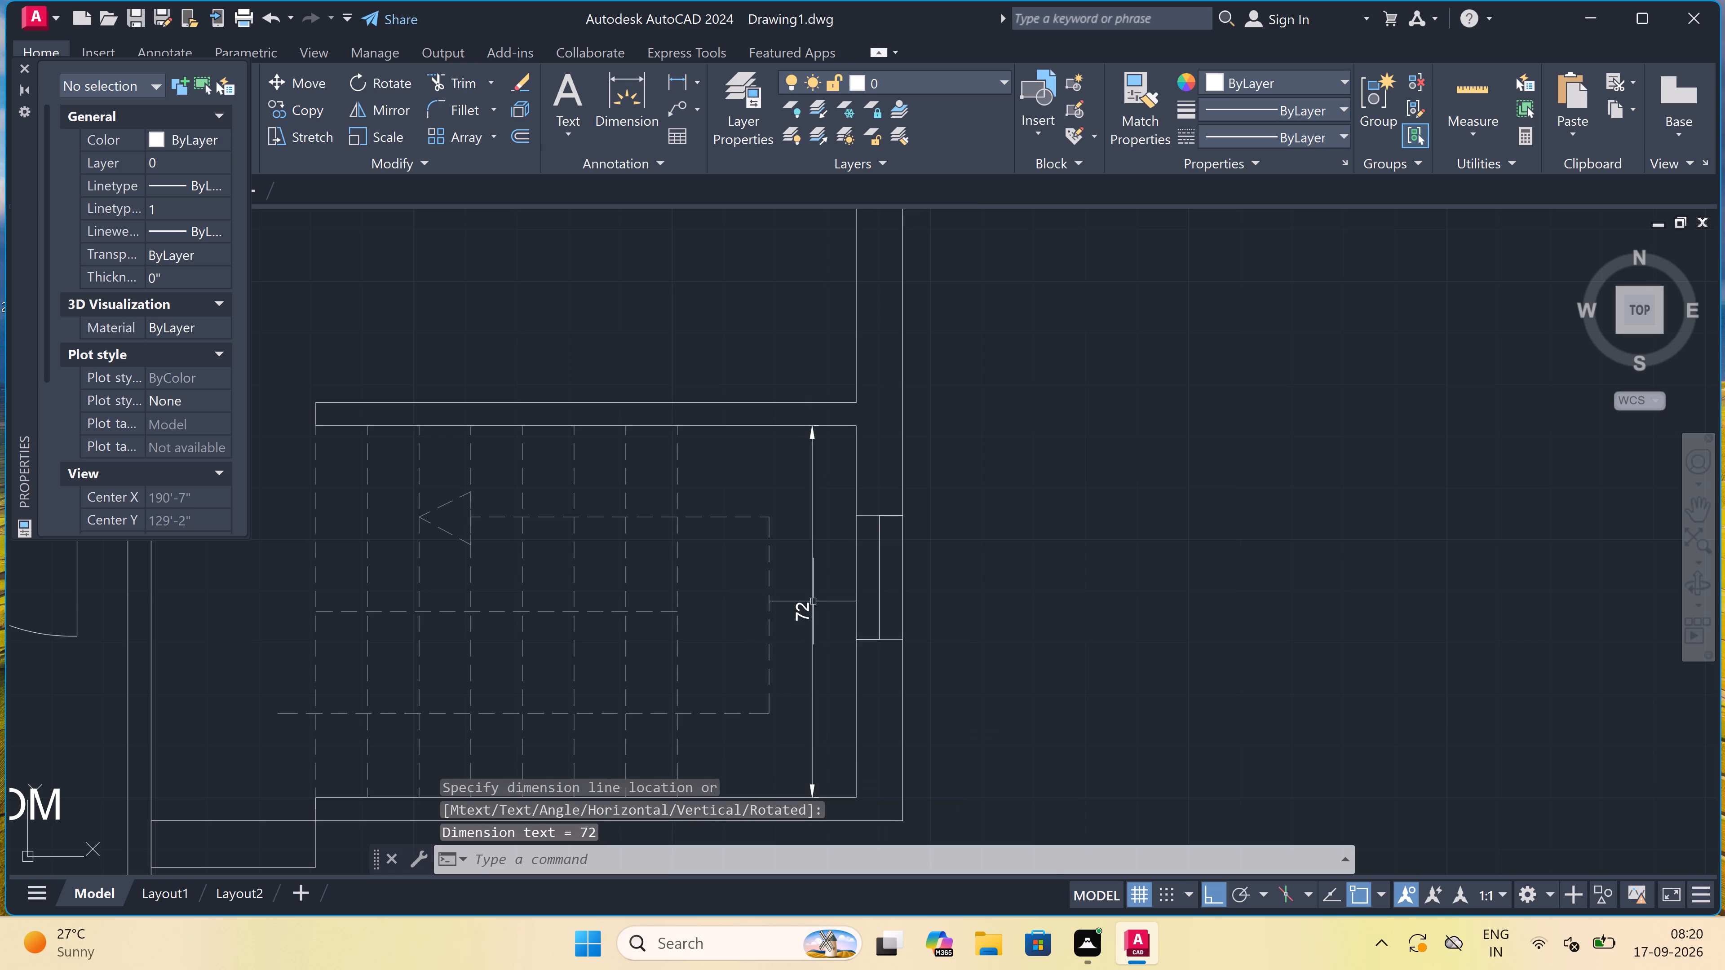
# Replace the staircase dimension's text with 6'.
pyautogui.scroll(3, 801, 621)
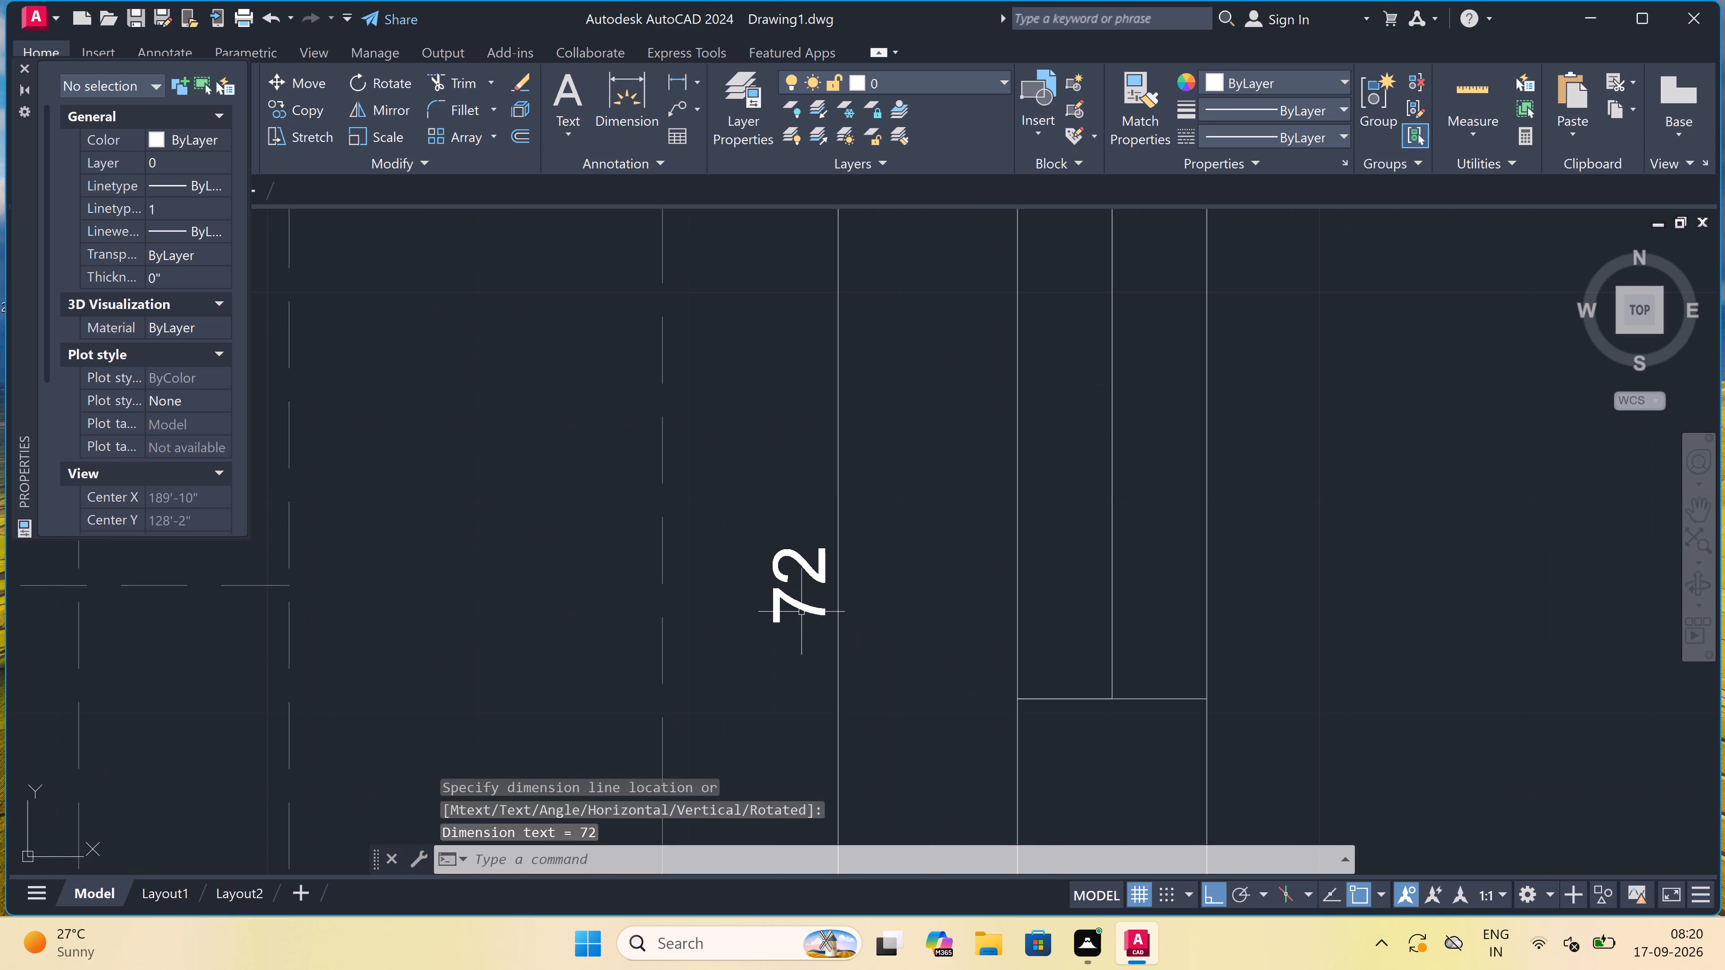
pyautogui.tripleClick(802, 605)
pyautogui.click(802, 605)
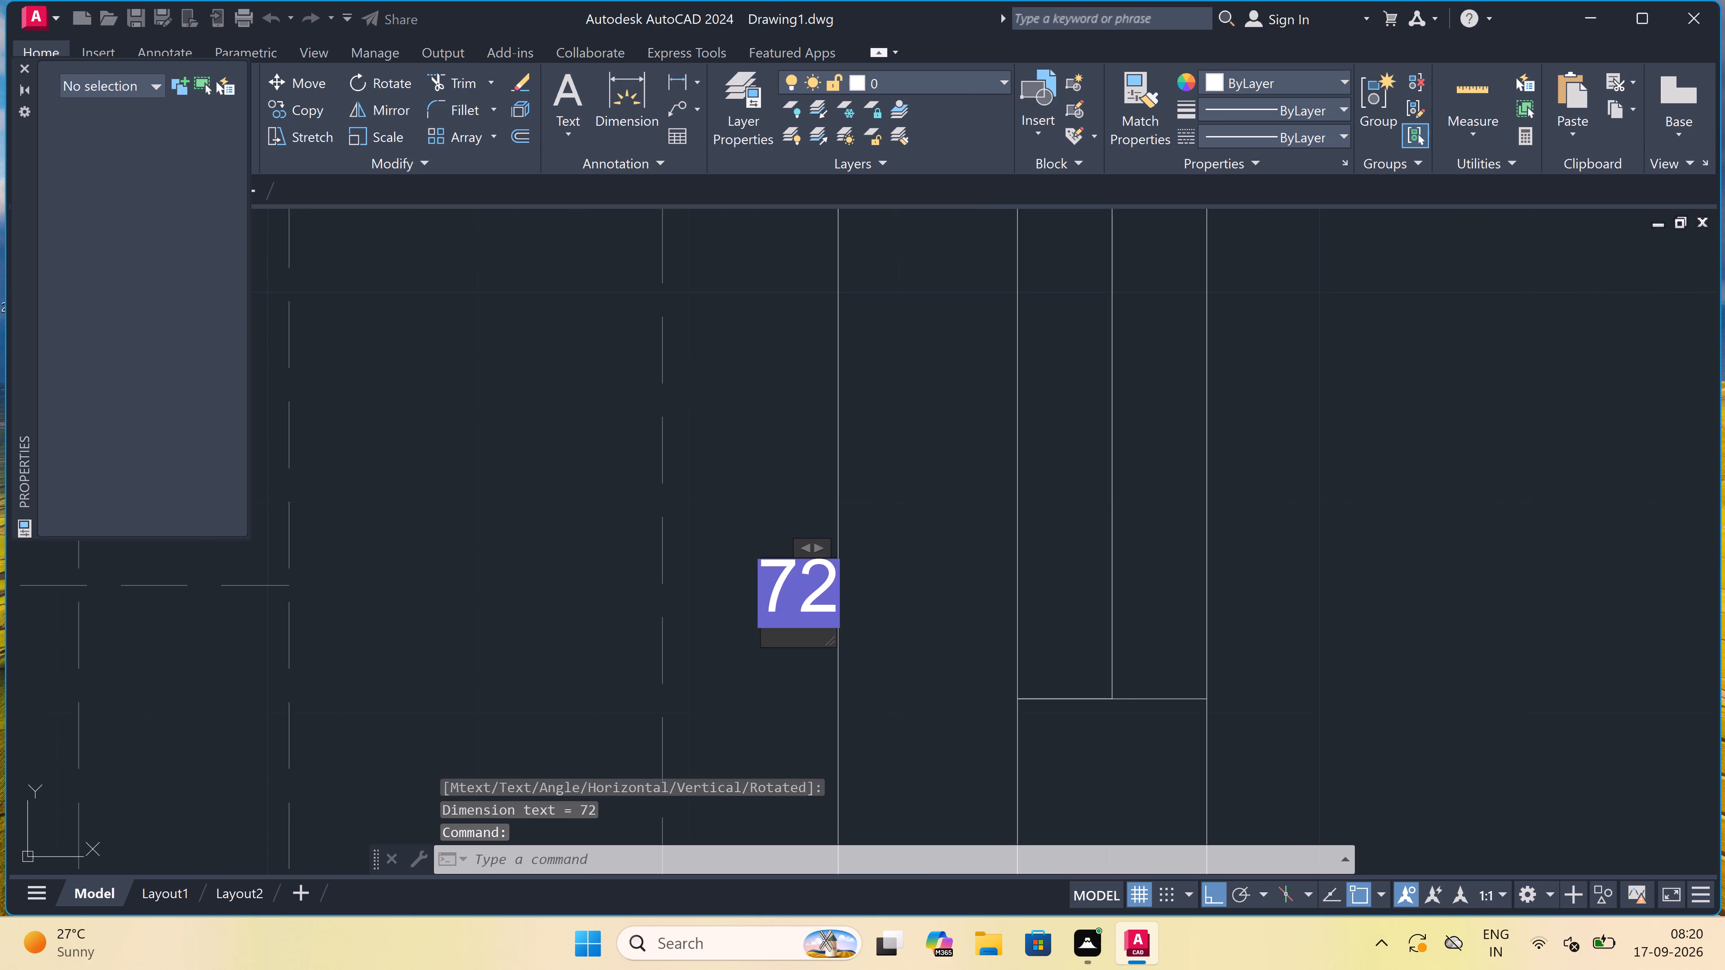
pyautogui.doubleClick(802, 605)
pyautogui.click(805, 600)
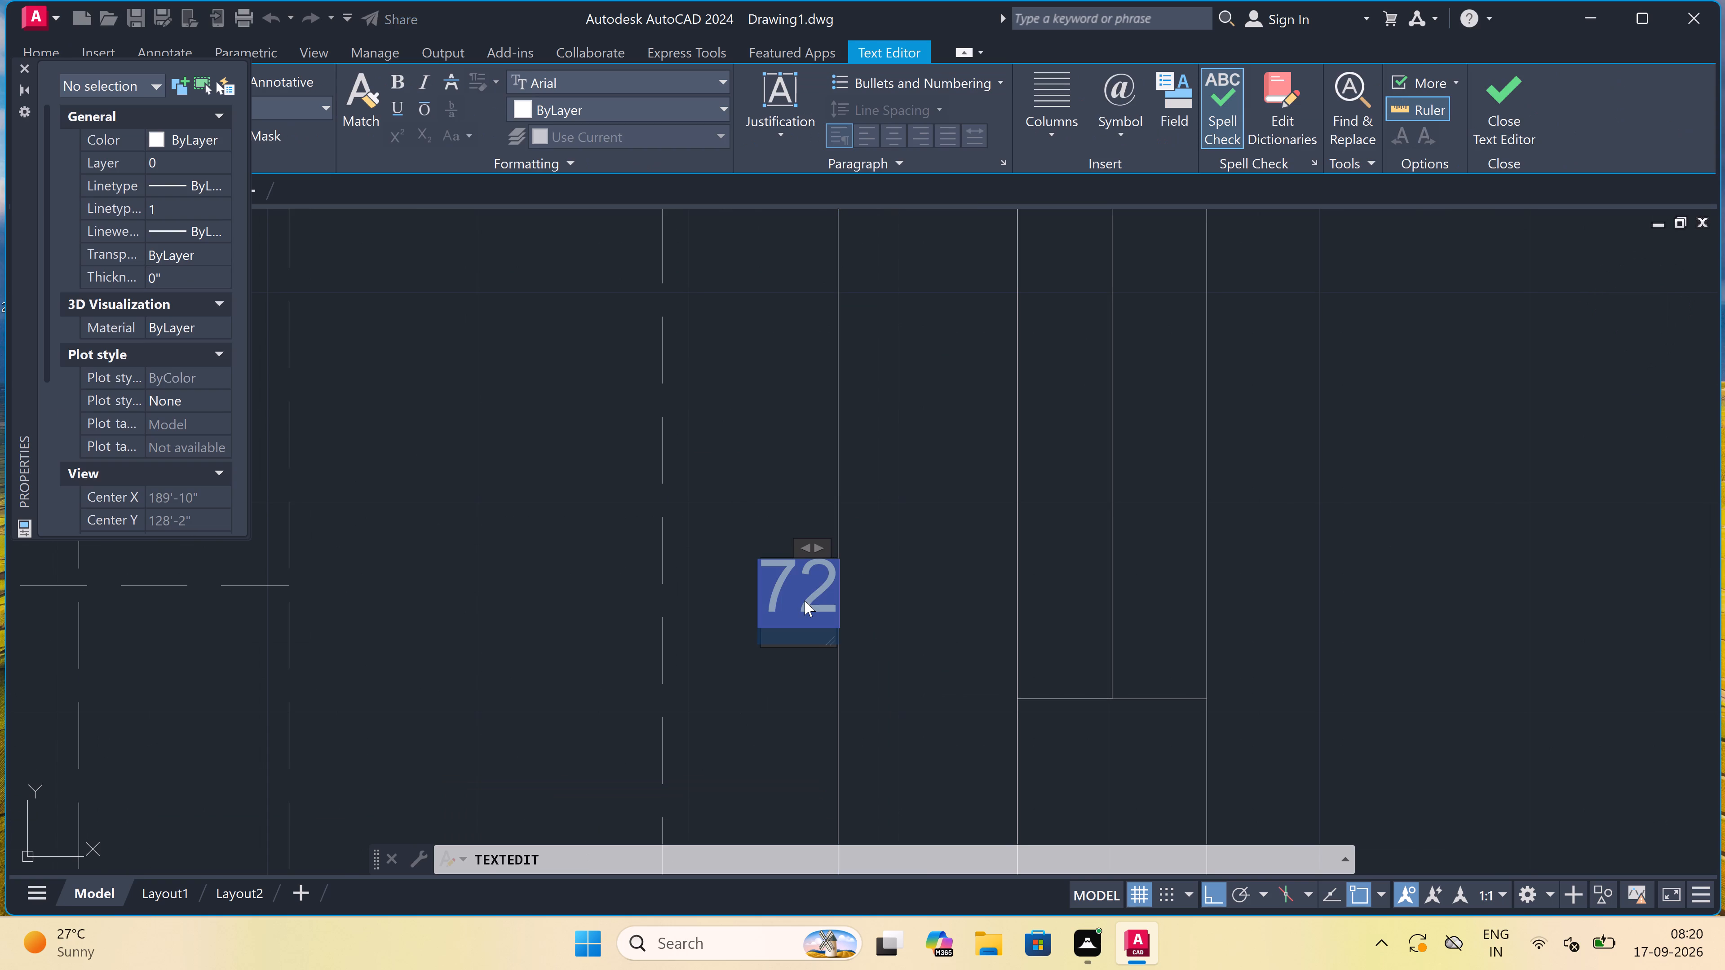
pyautogui.press('BackSpace')
pyautogui.press('6')
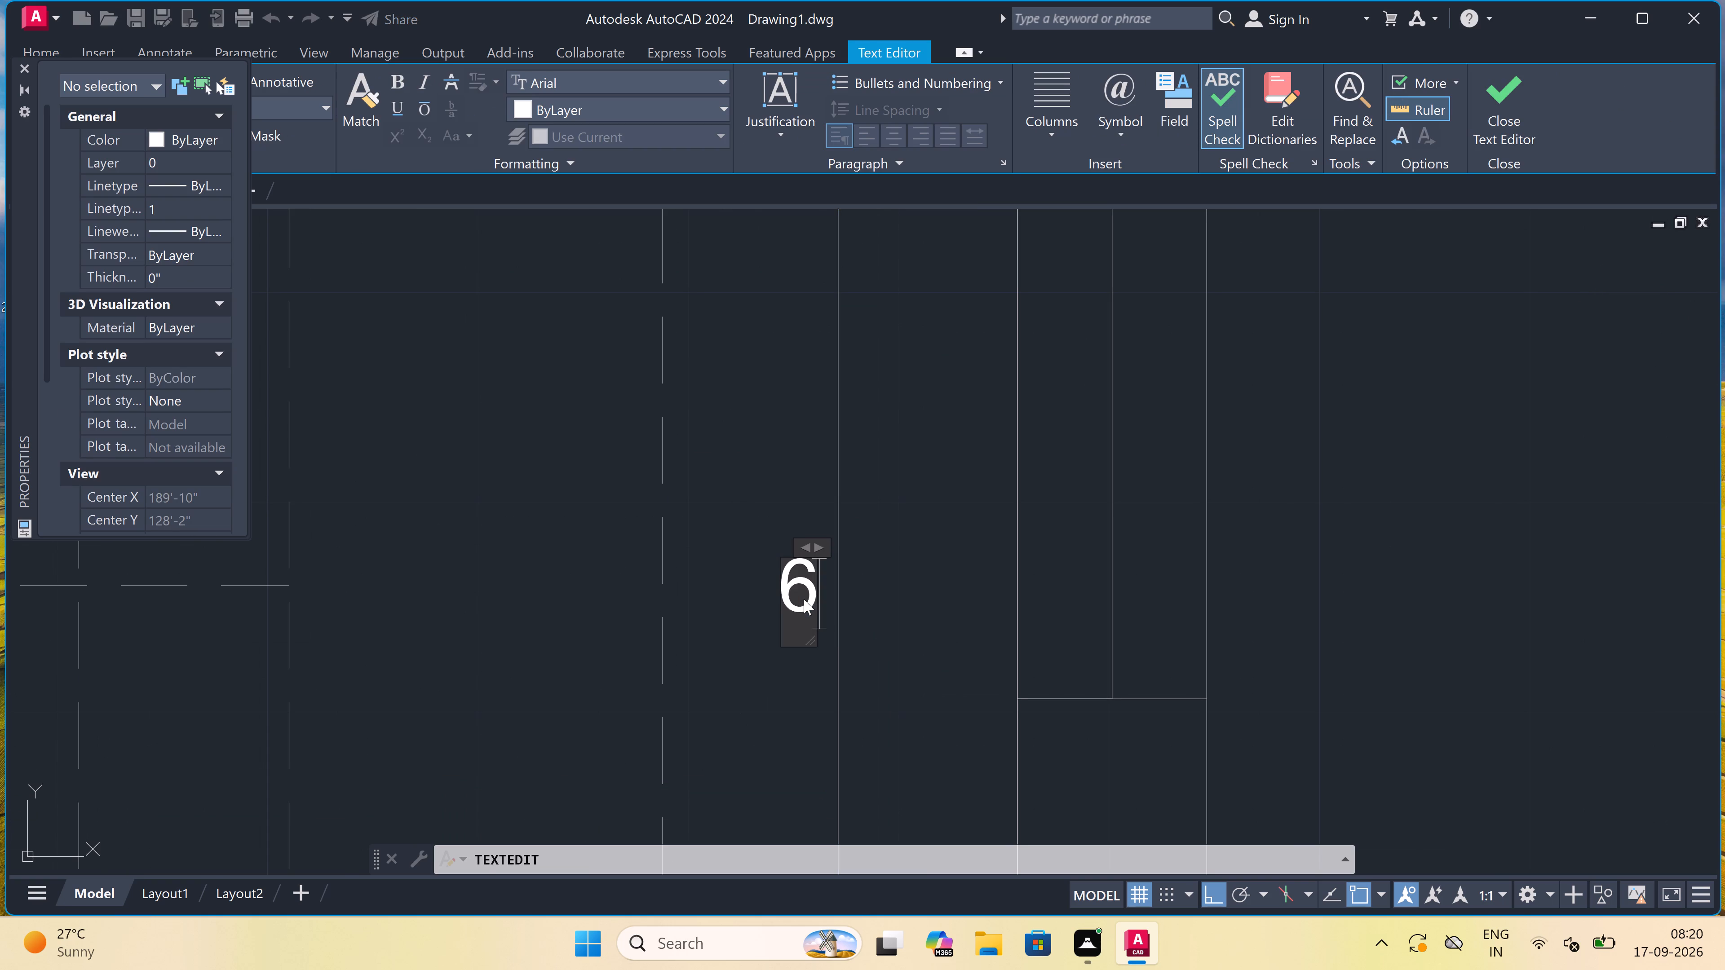
pyautogui.press("'")
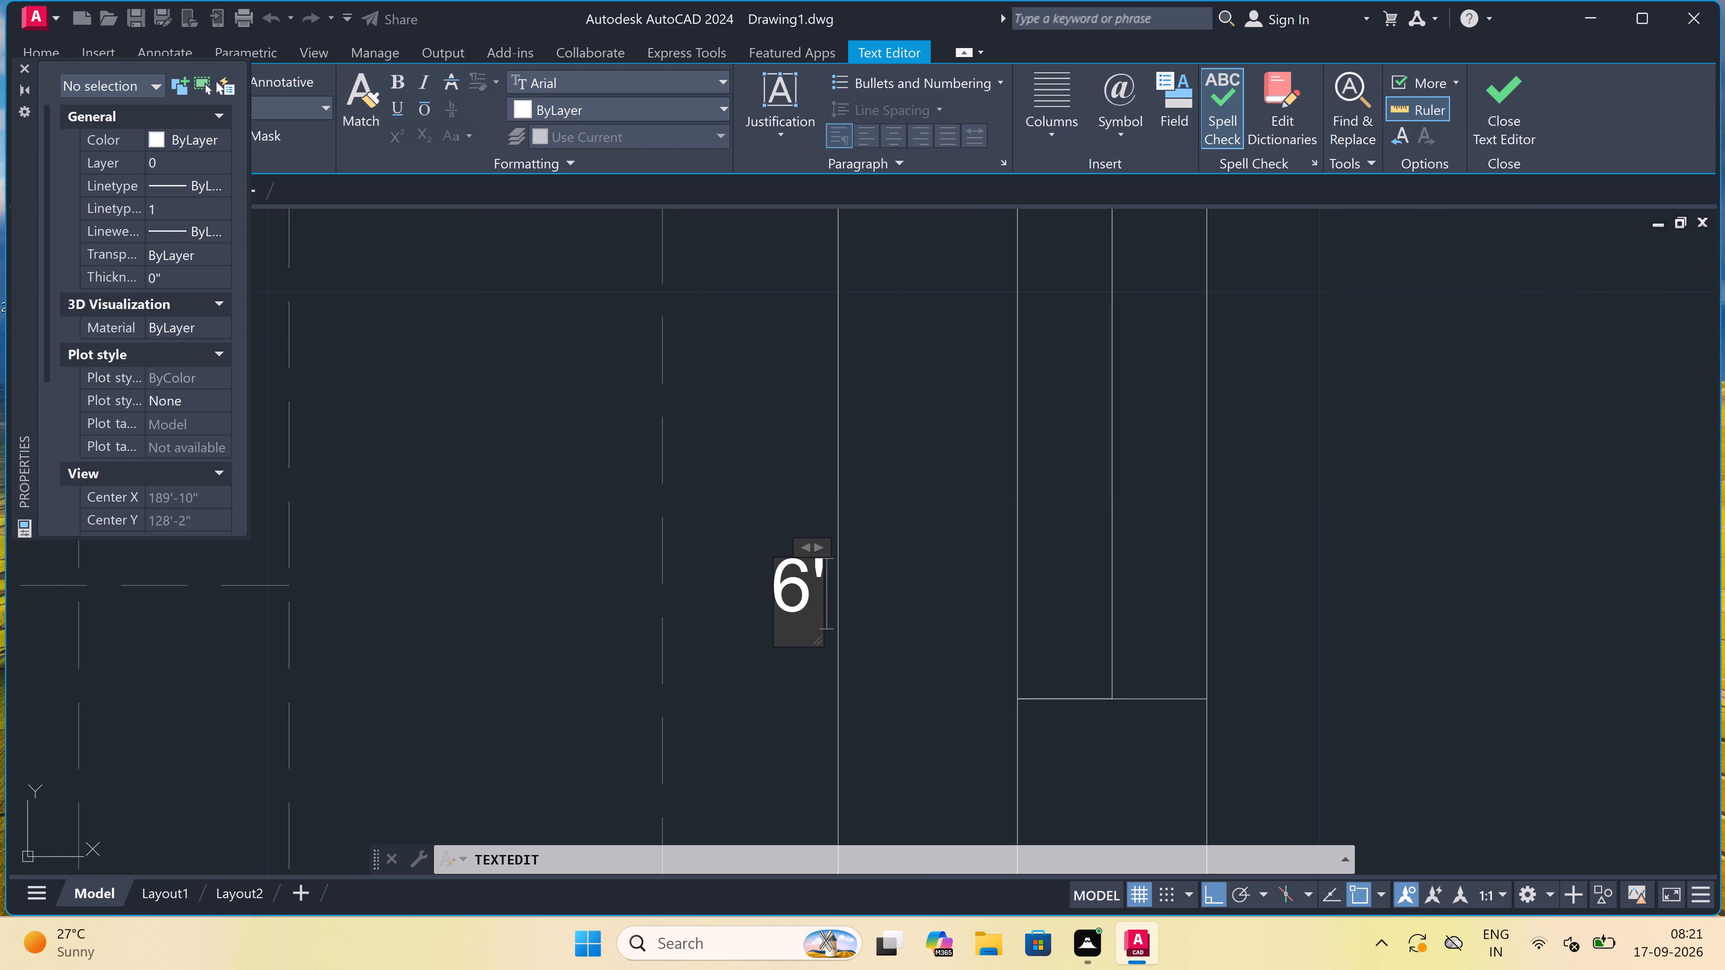
pyautogui.moveTo(775, 490); pyautogui.dragTo(760, 505)
pyautogui.click(758, 506)
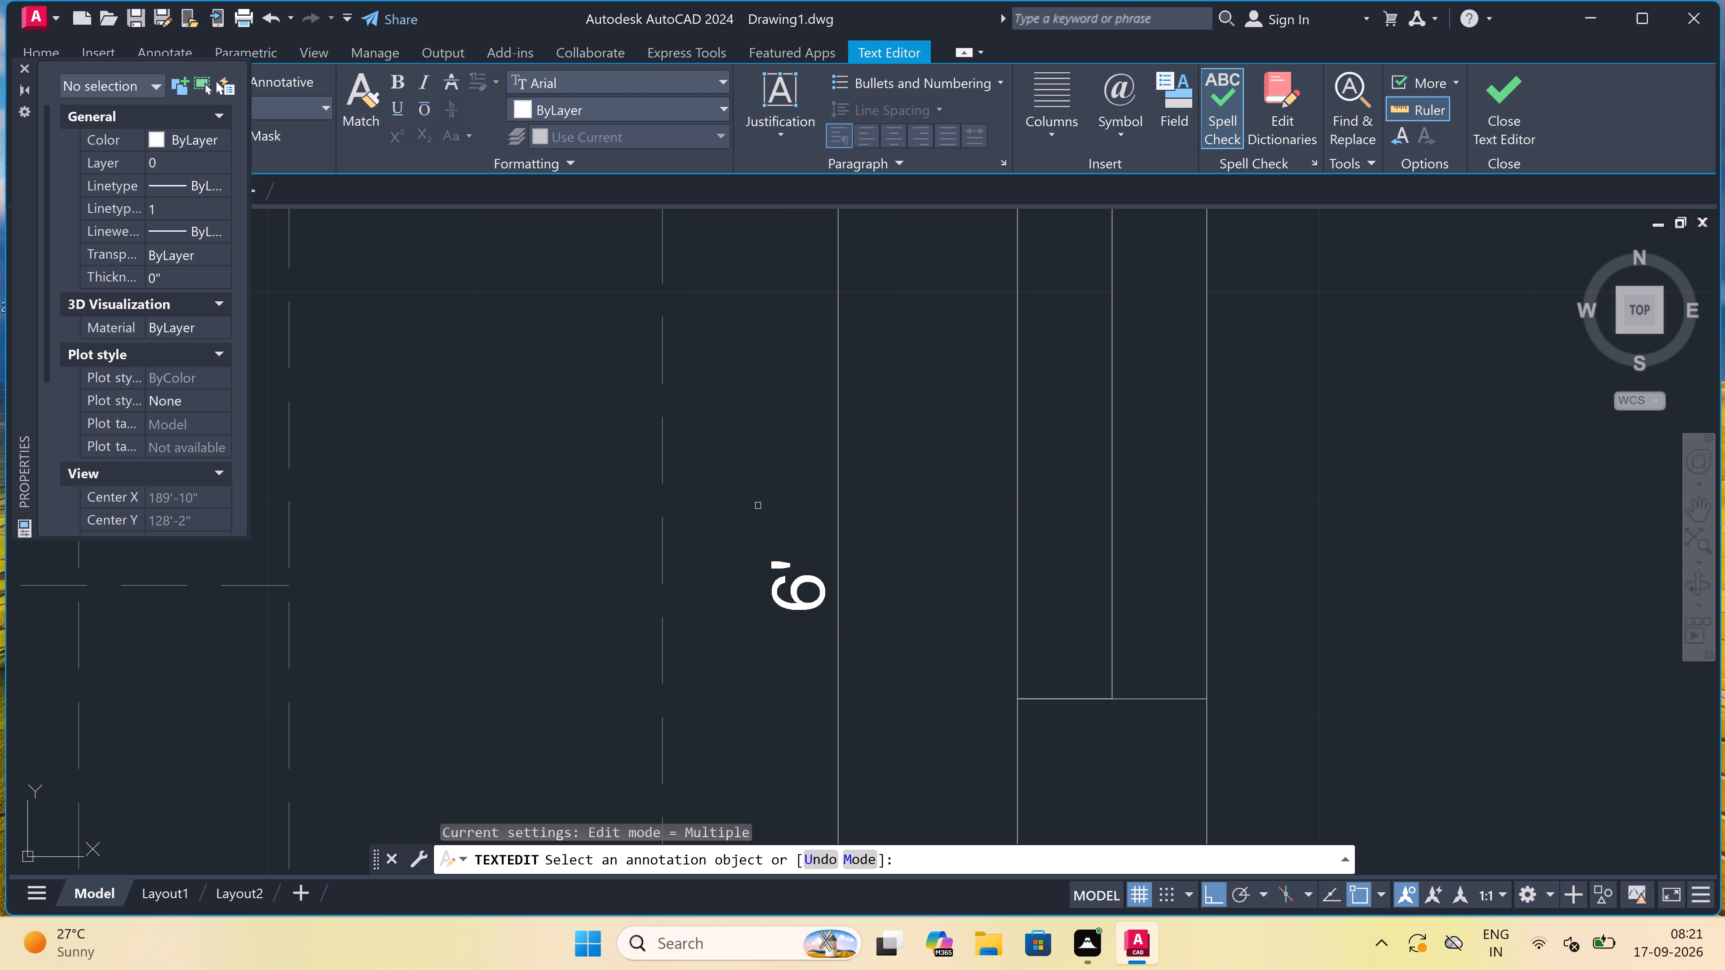
pyautogui.press('Escape')
# Add a linear dimension of the house's overall width between the outer north corners, placed north of the plan.
pyautogui.scroll(-4, 754, 508)
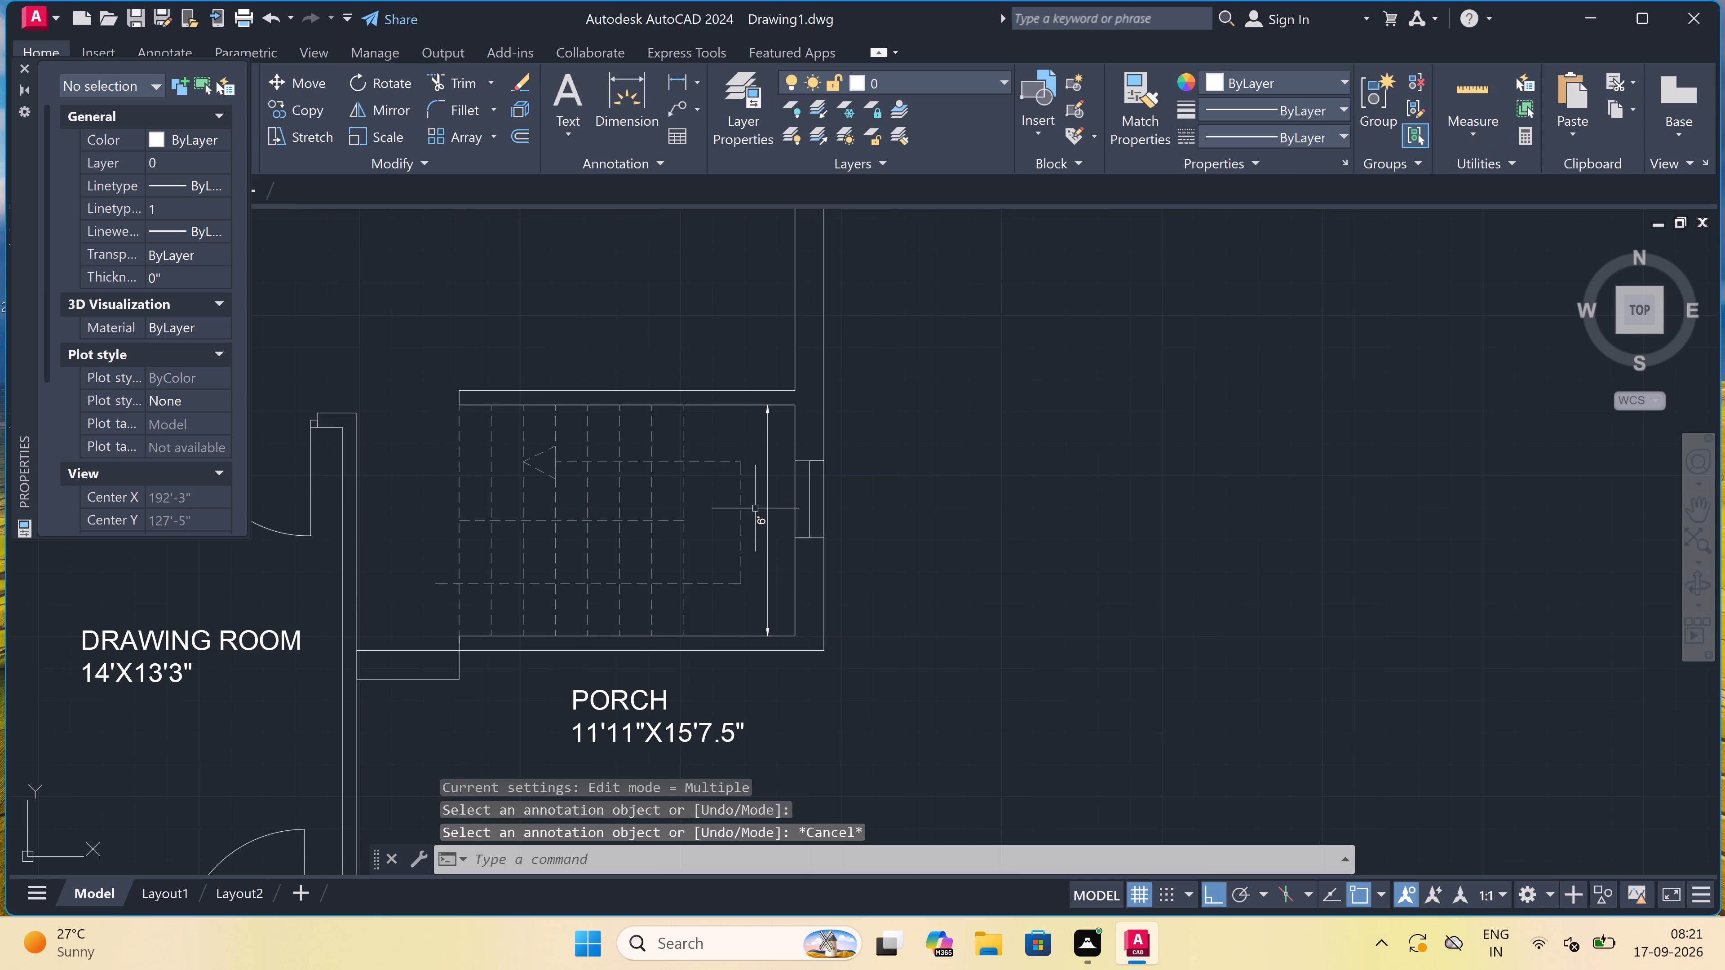
pyautogui.scroll(-1, 755, 508)
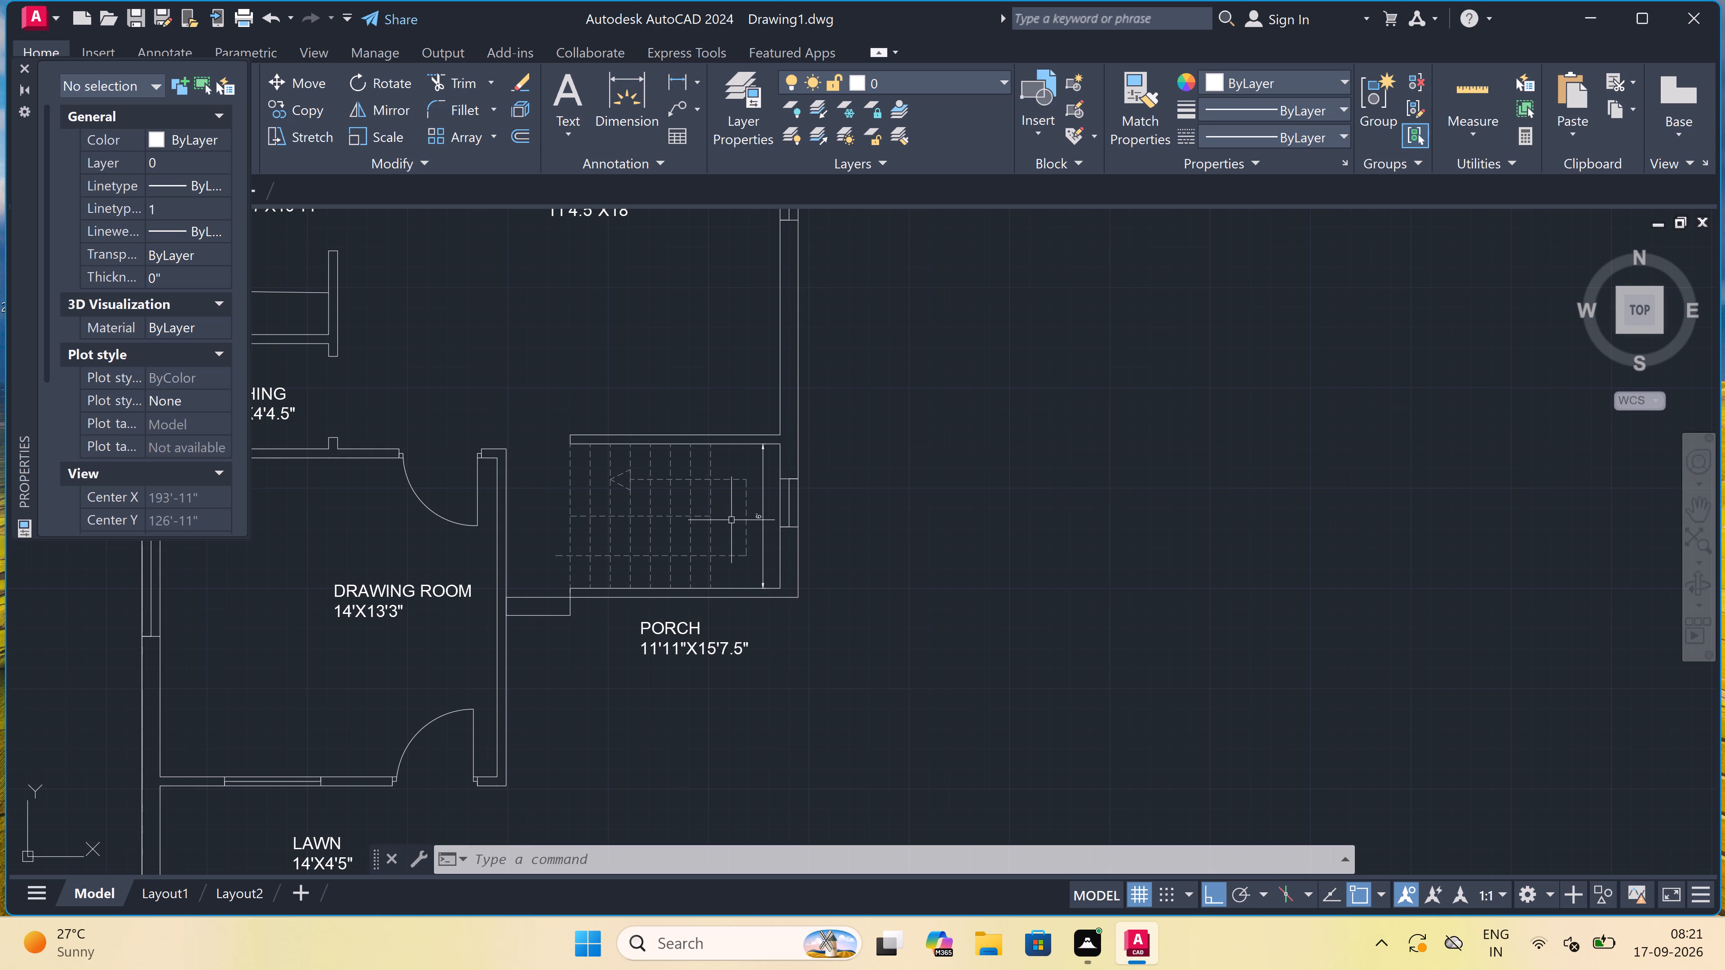
pyautogui.scroll(-5, 731, 520)
pyautogui.scroll(5, 691, 388)
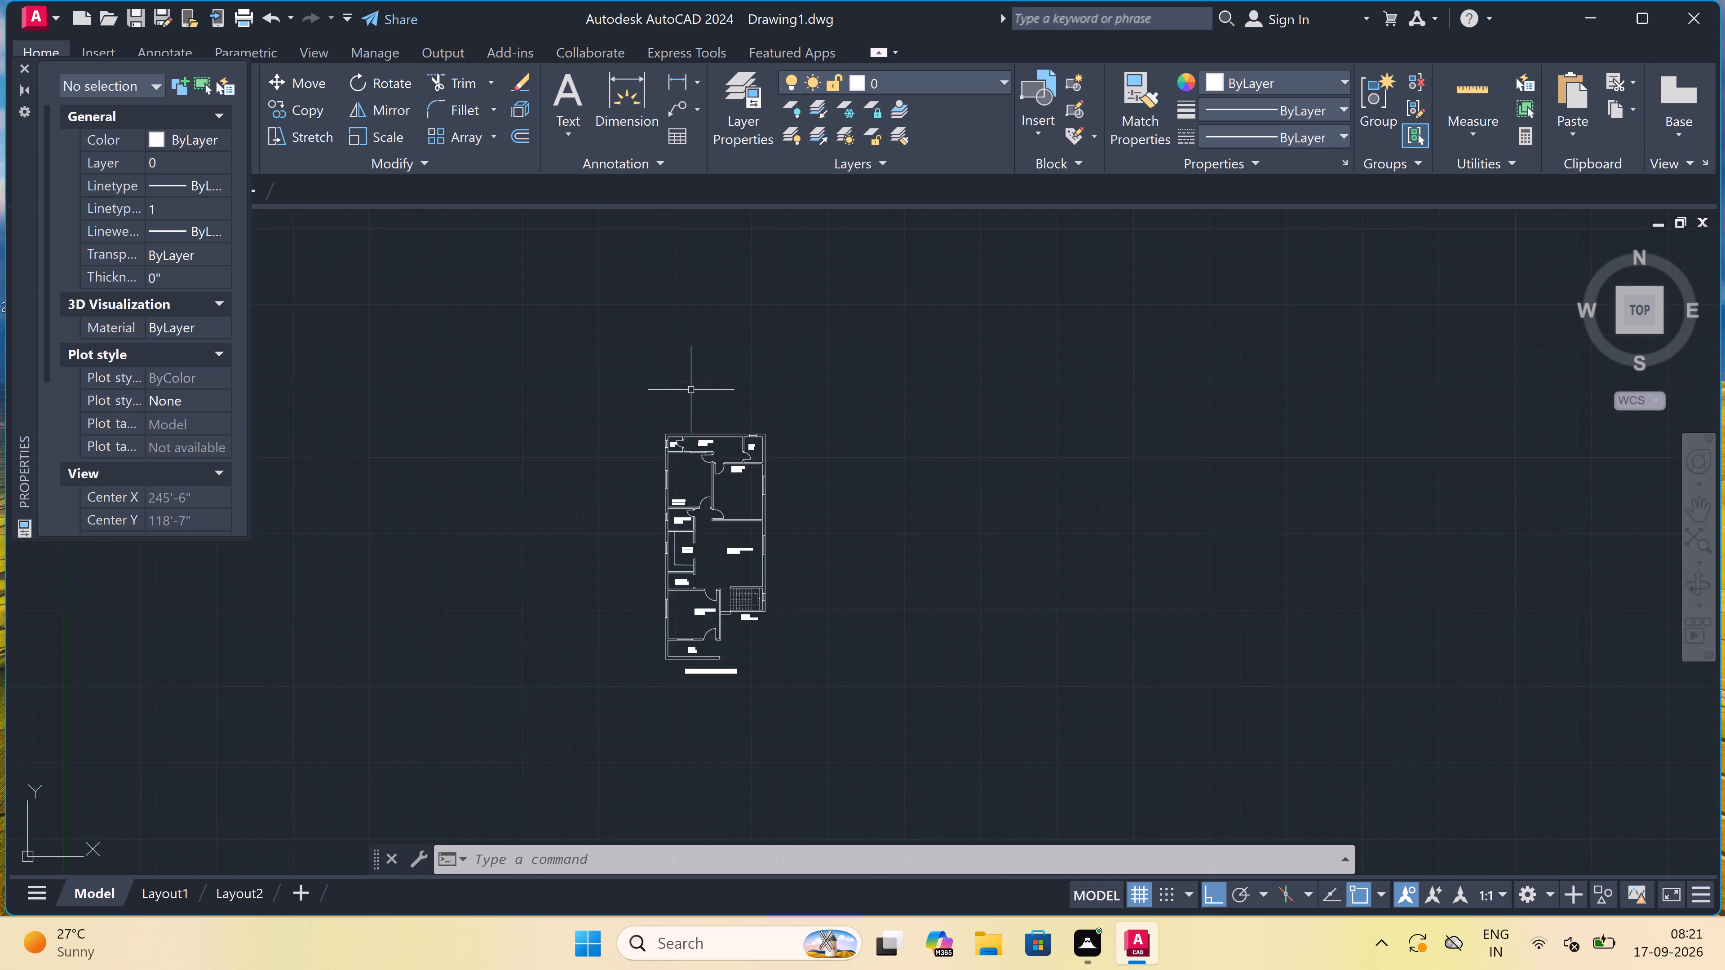
pyautogui.scroll(2, 773, 546)
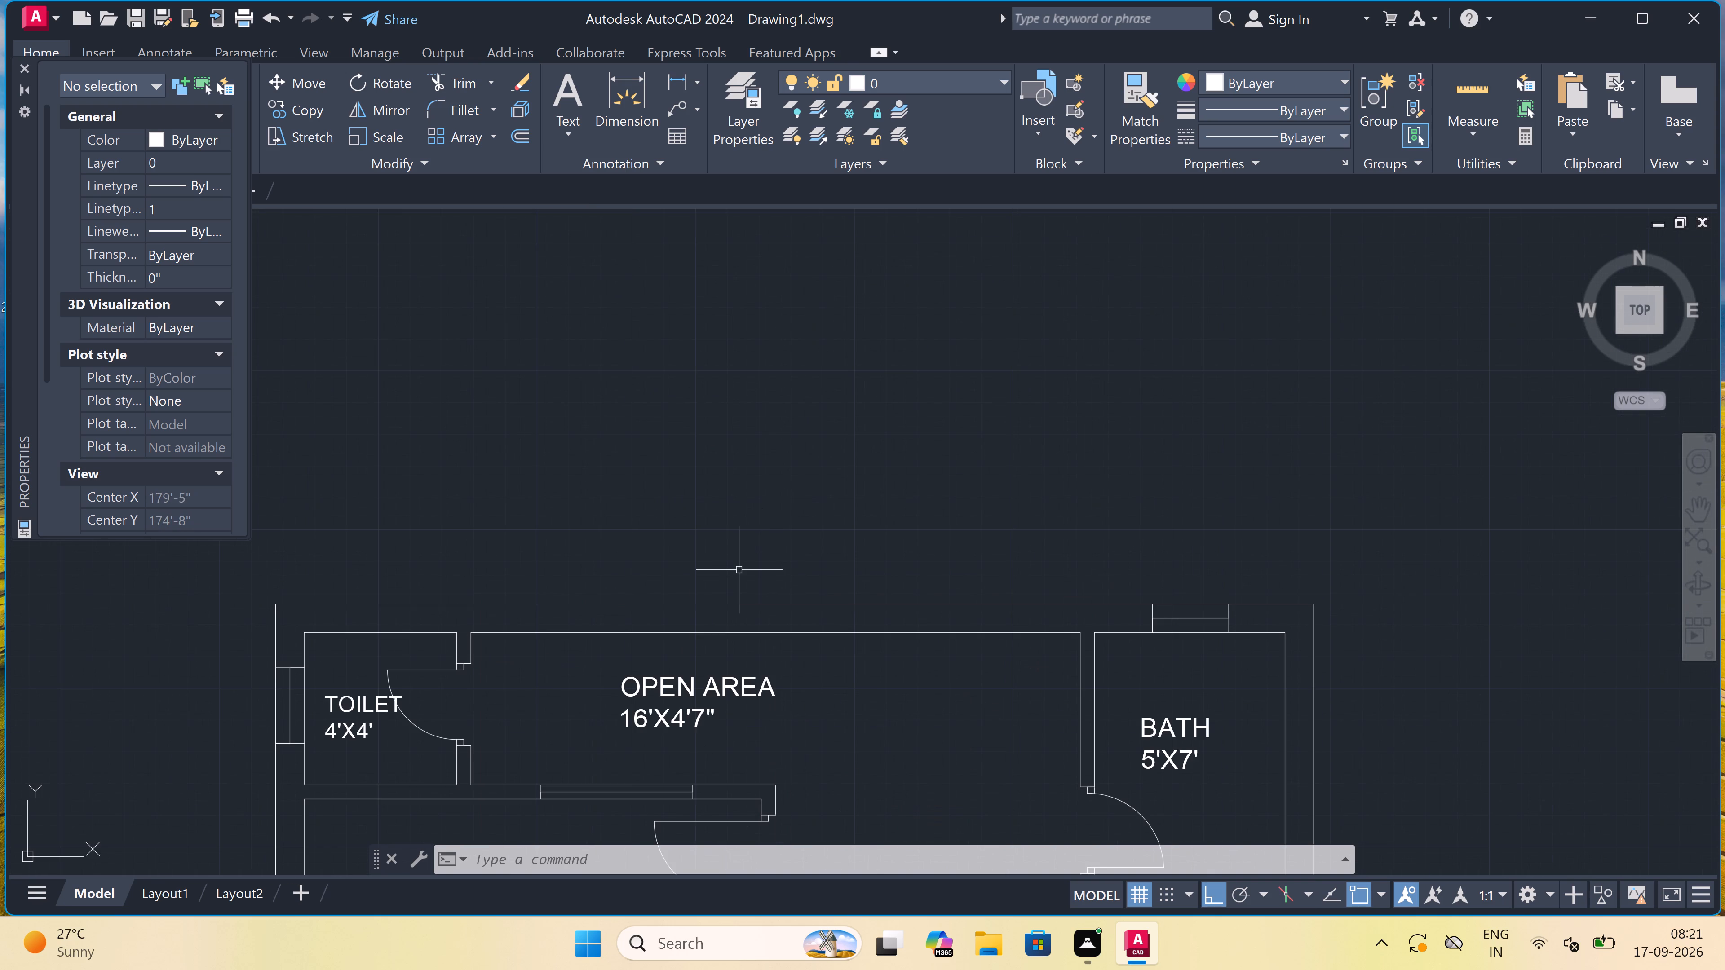
pyautogui.press('space')
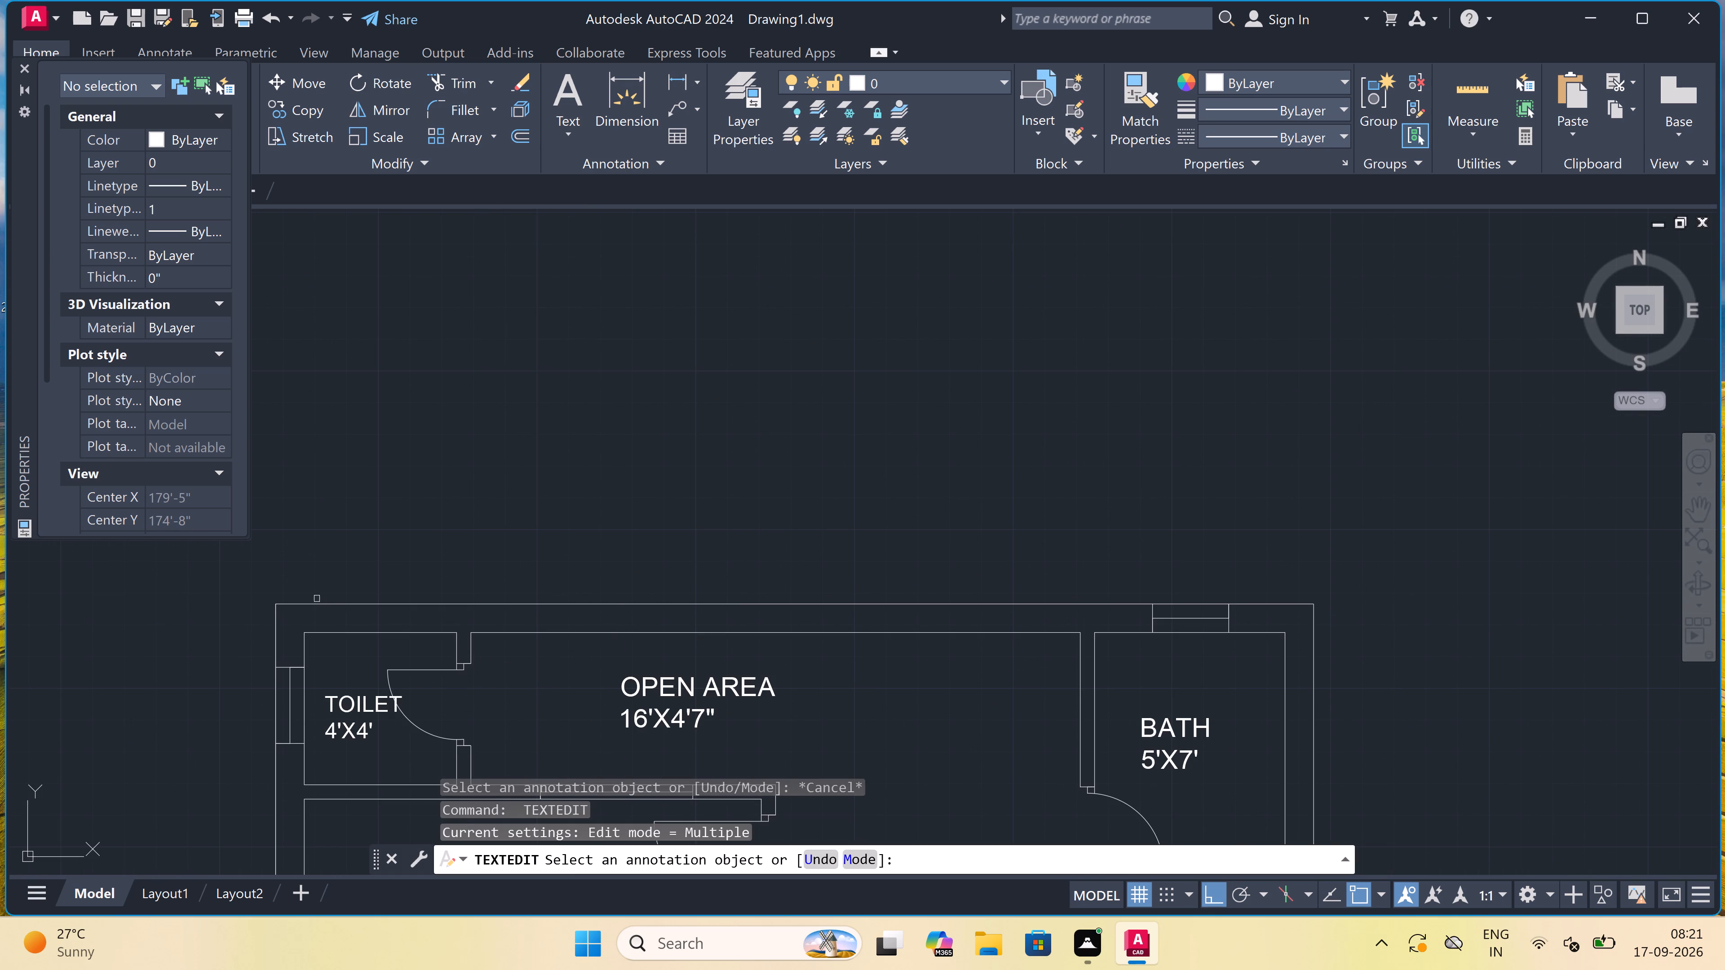
pyautogui.press('Escape')
pyautogui.doubleClick(683, 87)
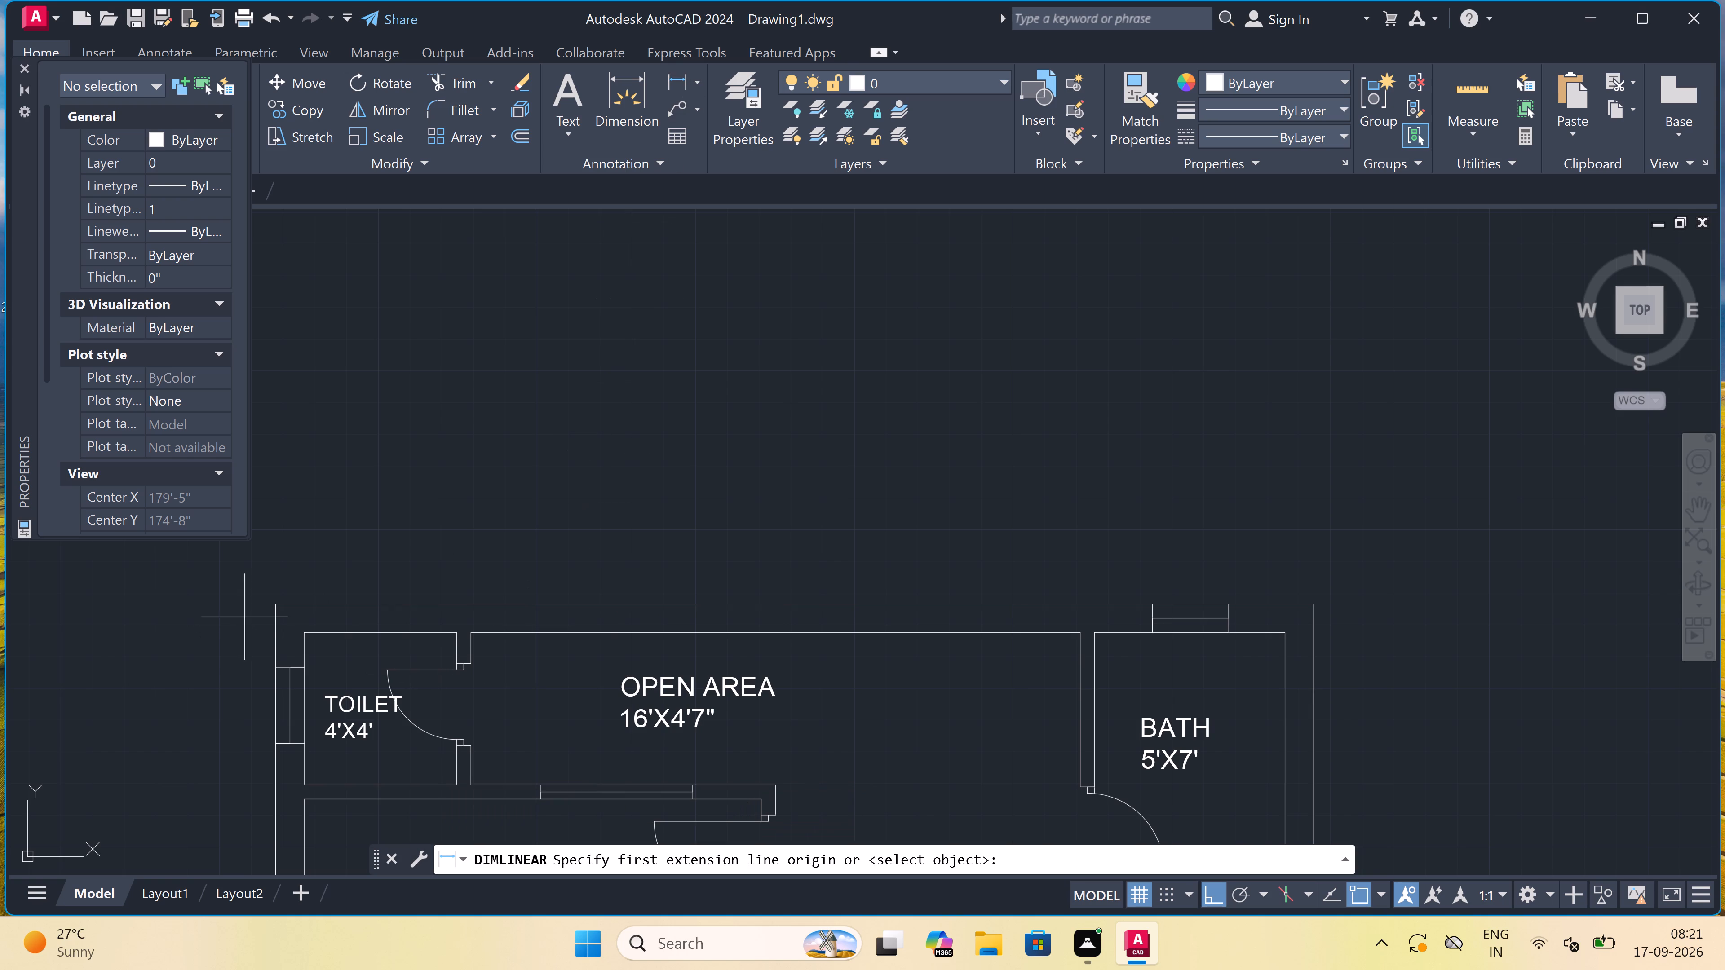
pyautogui.click(280, 612)
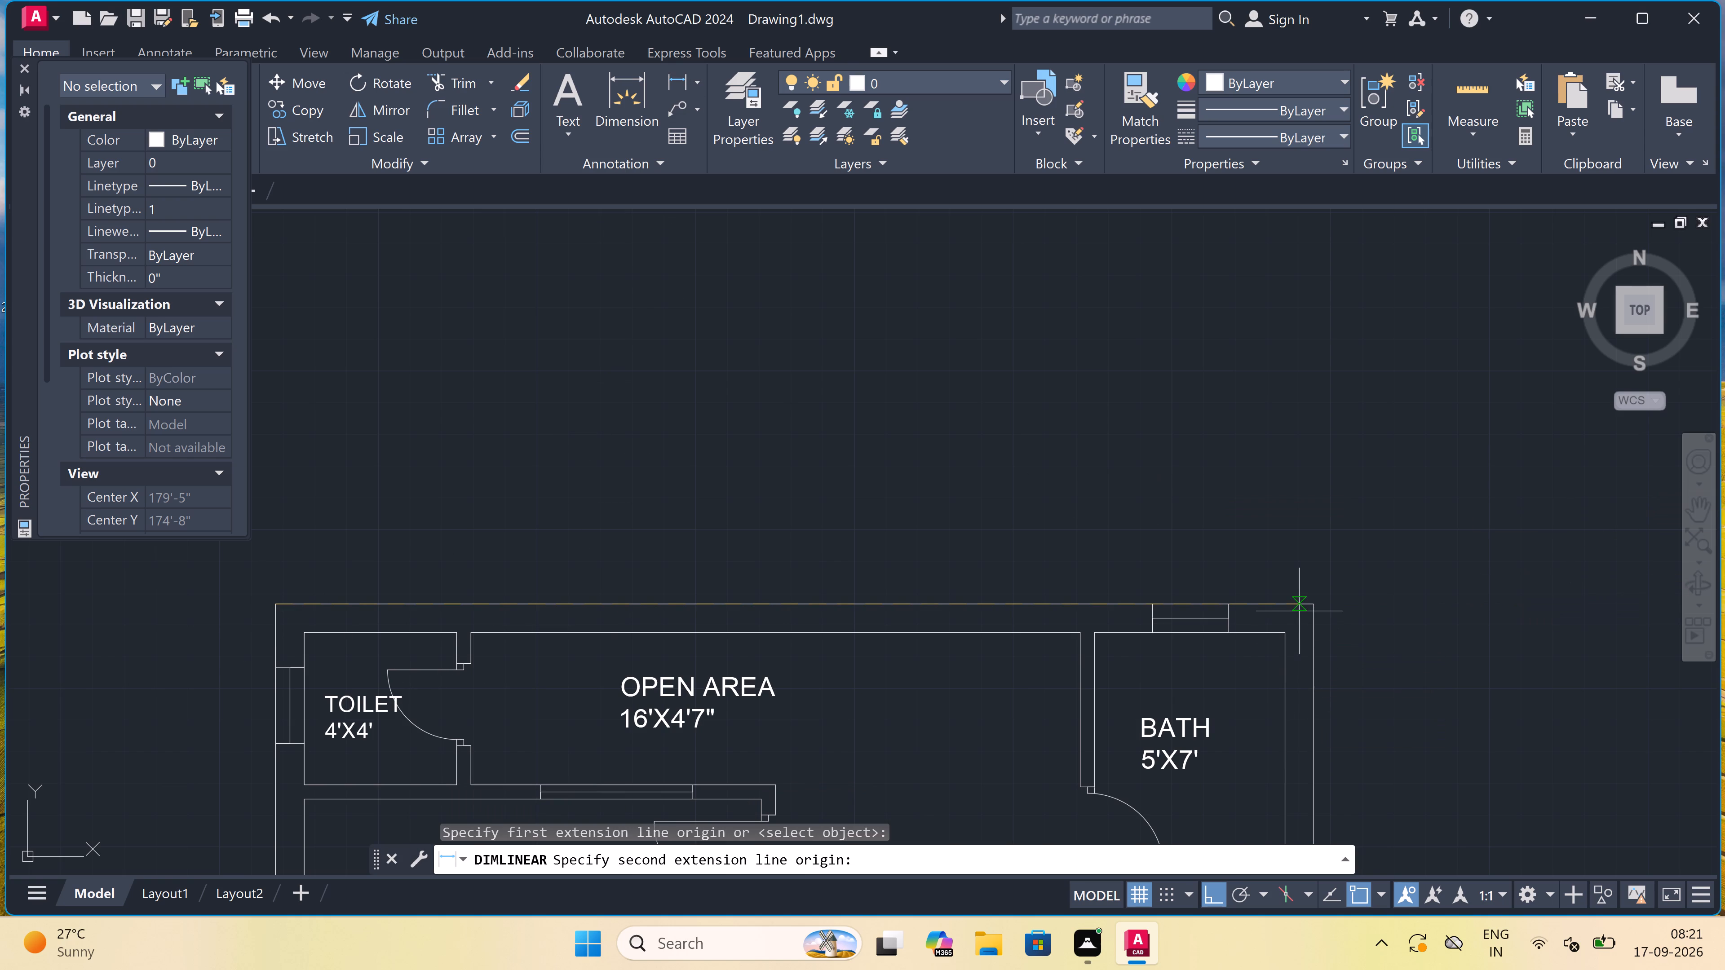
pyautogui.doubleClick(1313, 604)
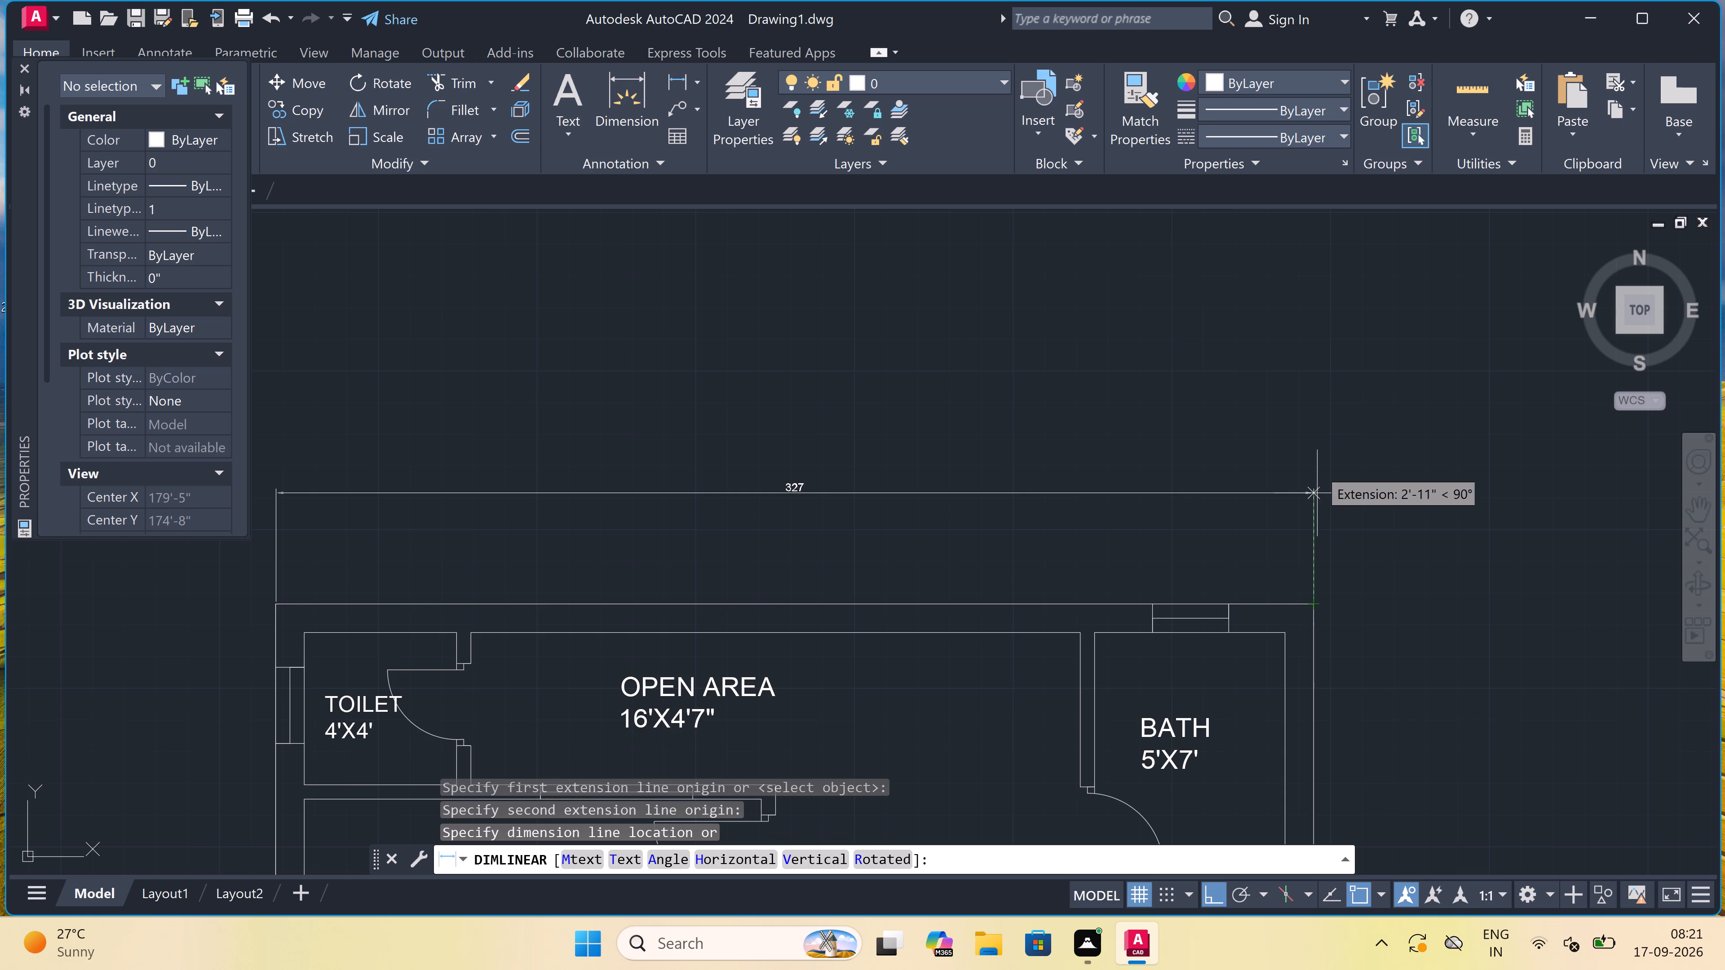
pyautogui.doubleClick(1316, 476)
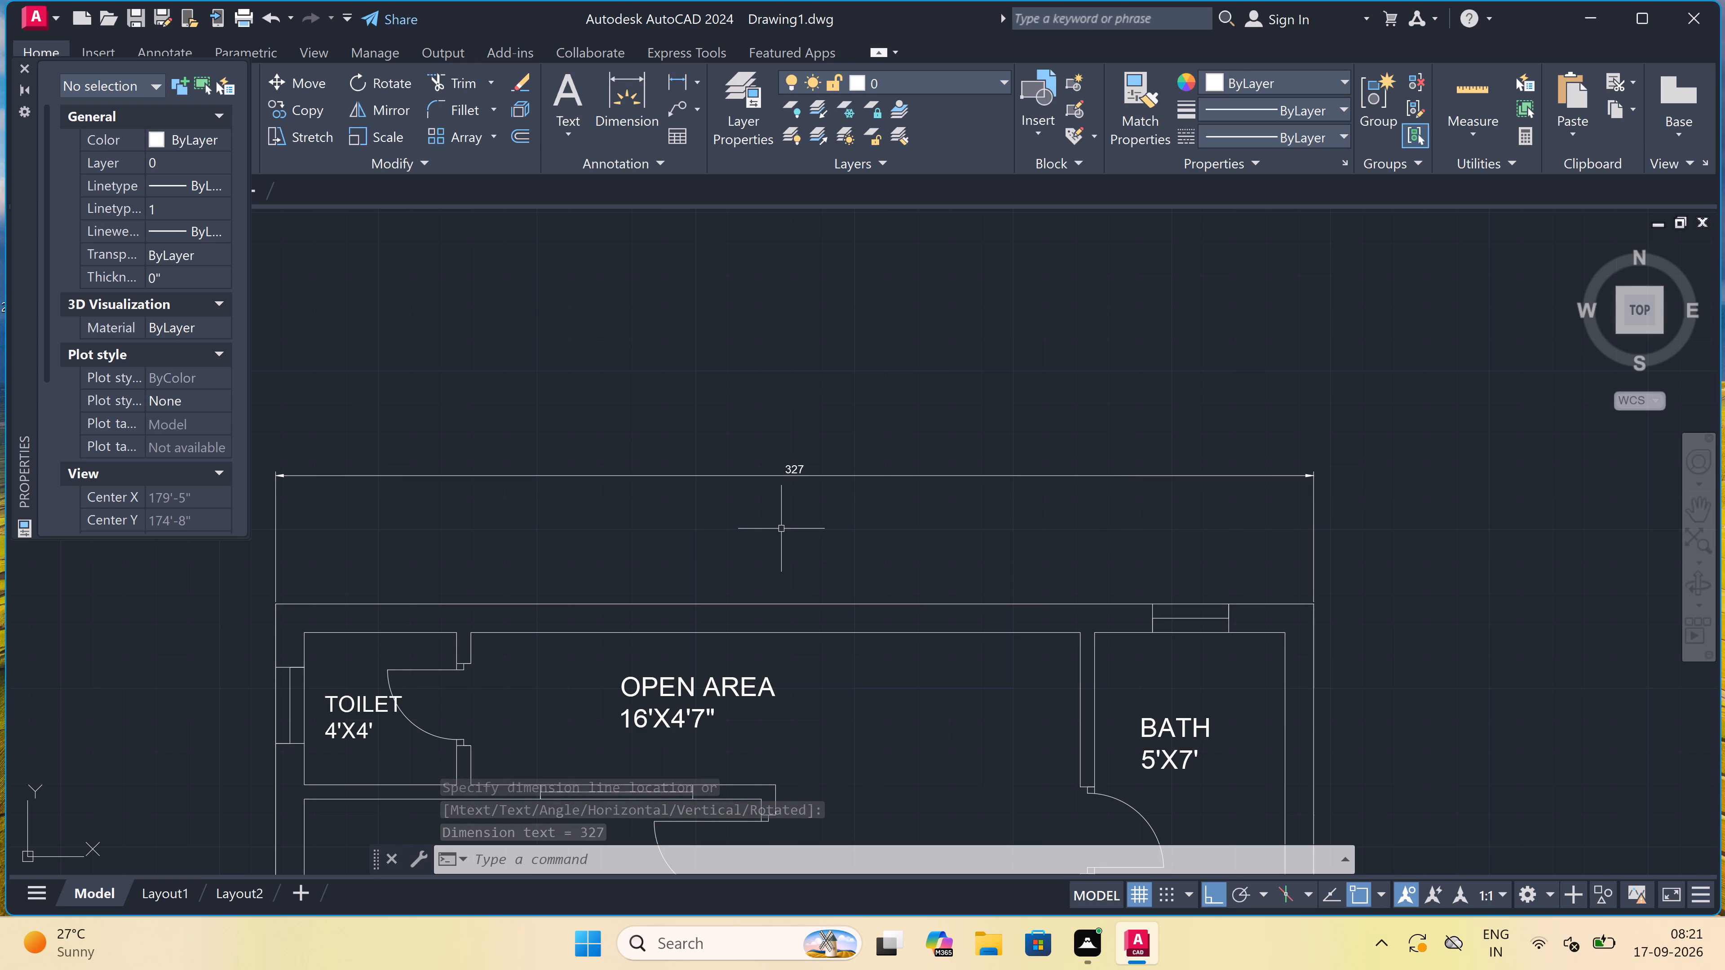
# Replace the overall width dimension's text with 27'9.8".
pyautogui.scroll(3, 803, 476)
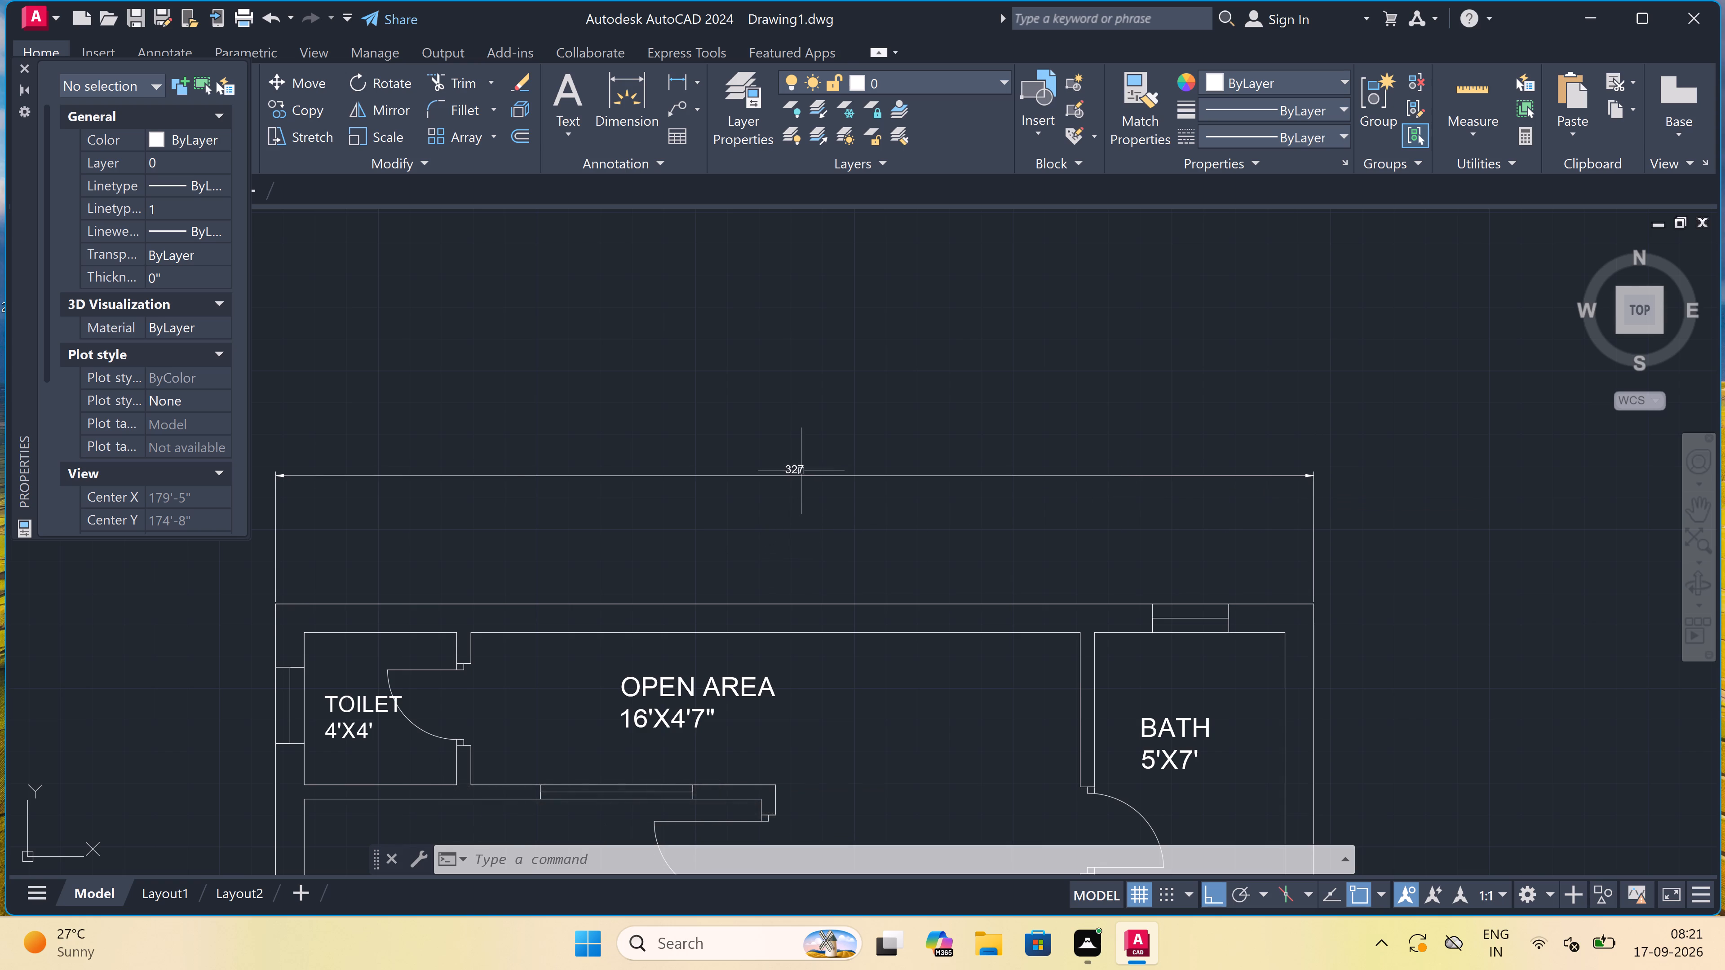
pyautogui.scroll(1, 803, 483)
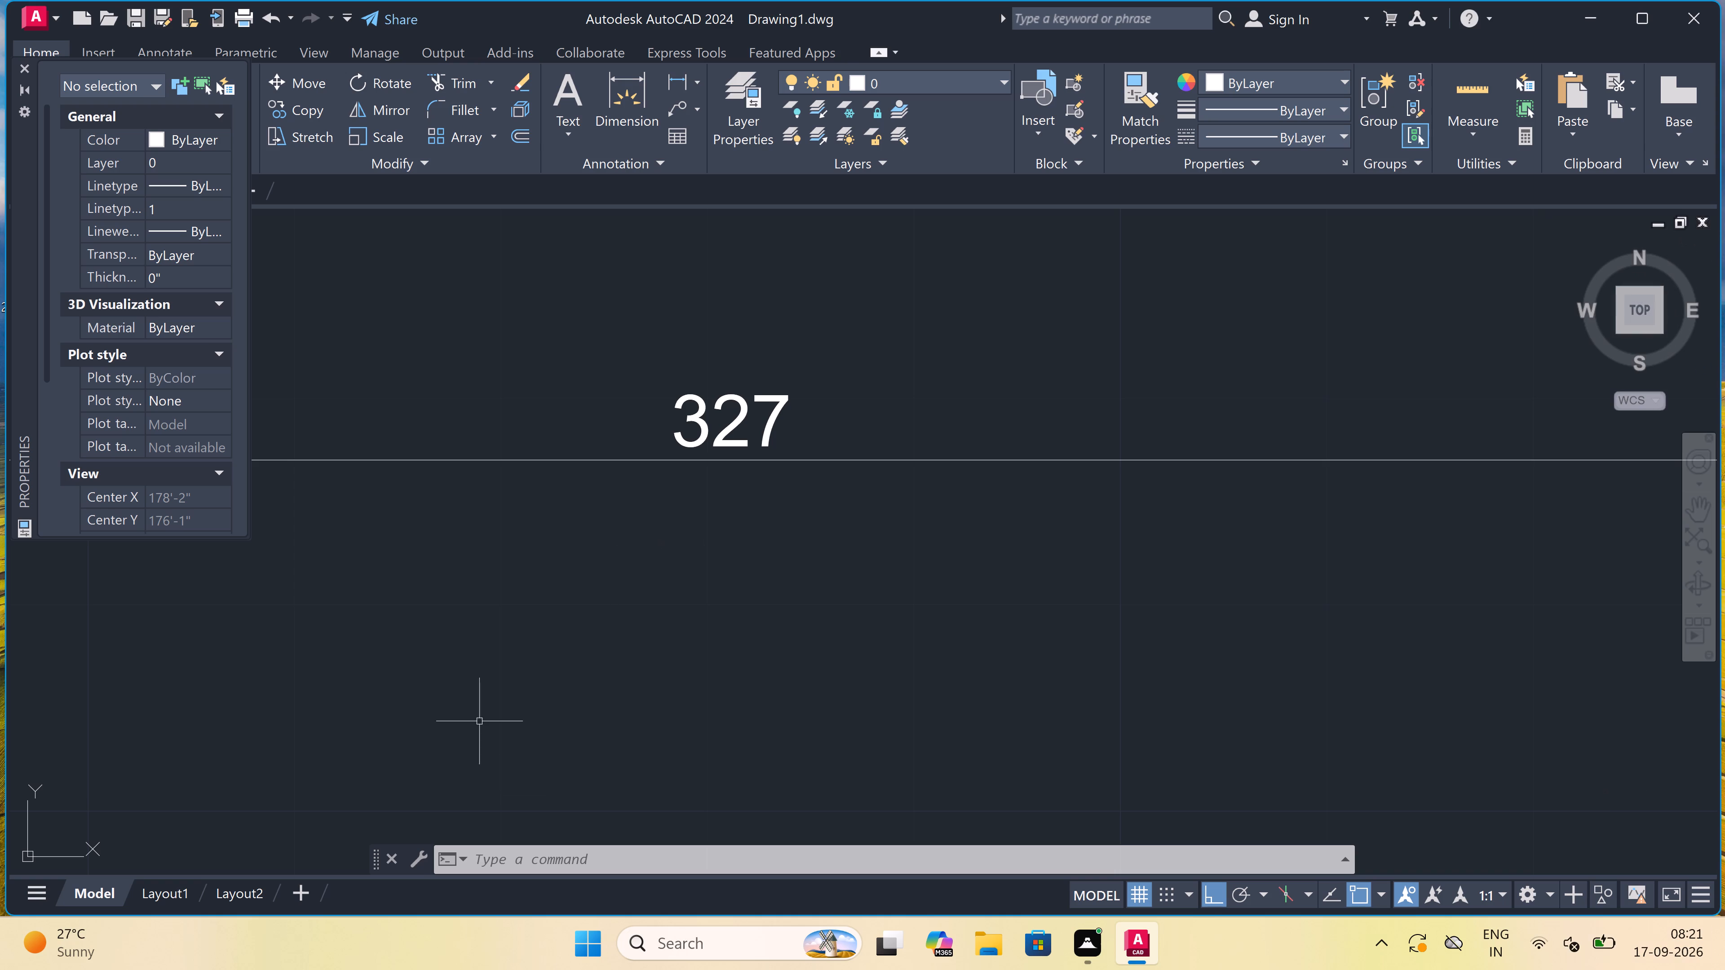
pyautogui.tripleClick(702, 437)
pyautogui.doubleClick(702, 437)
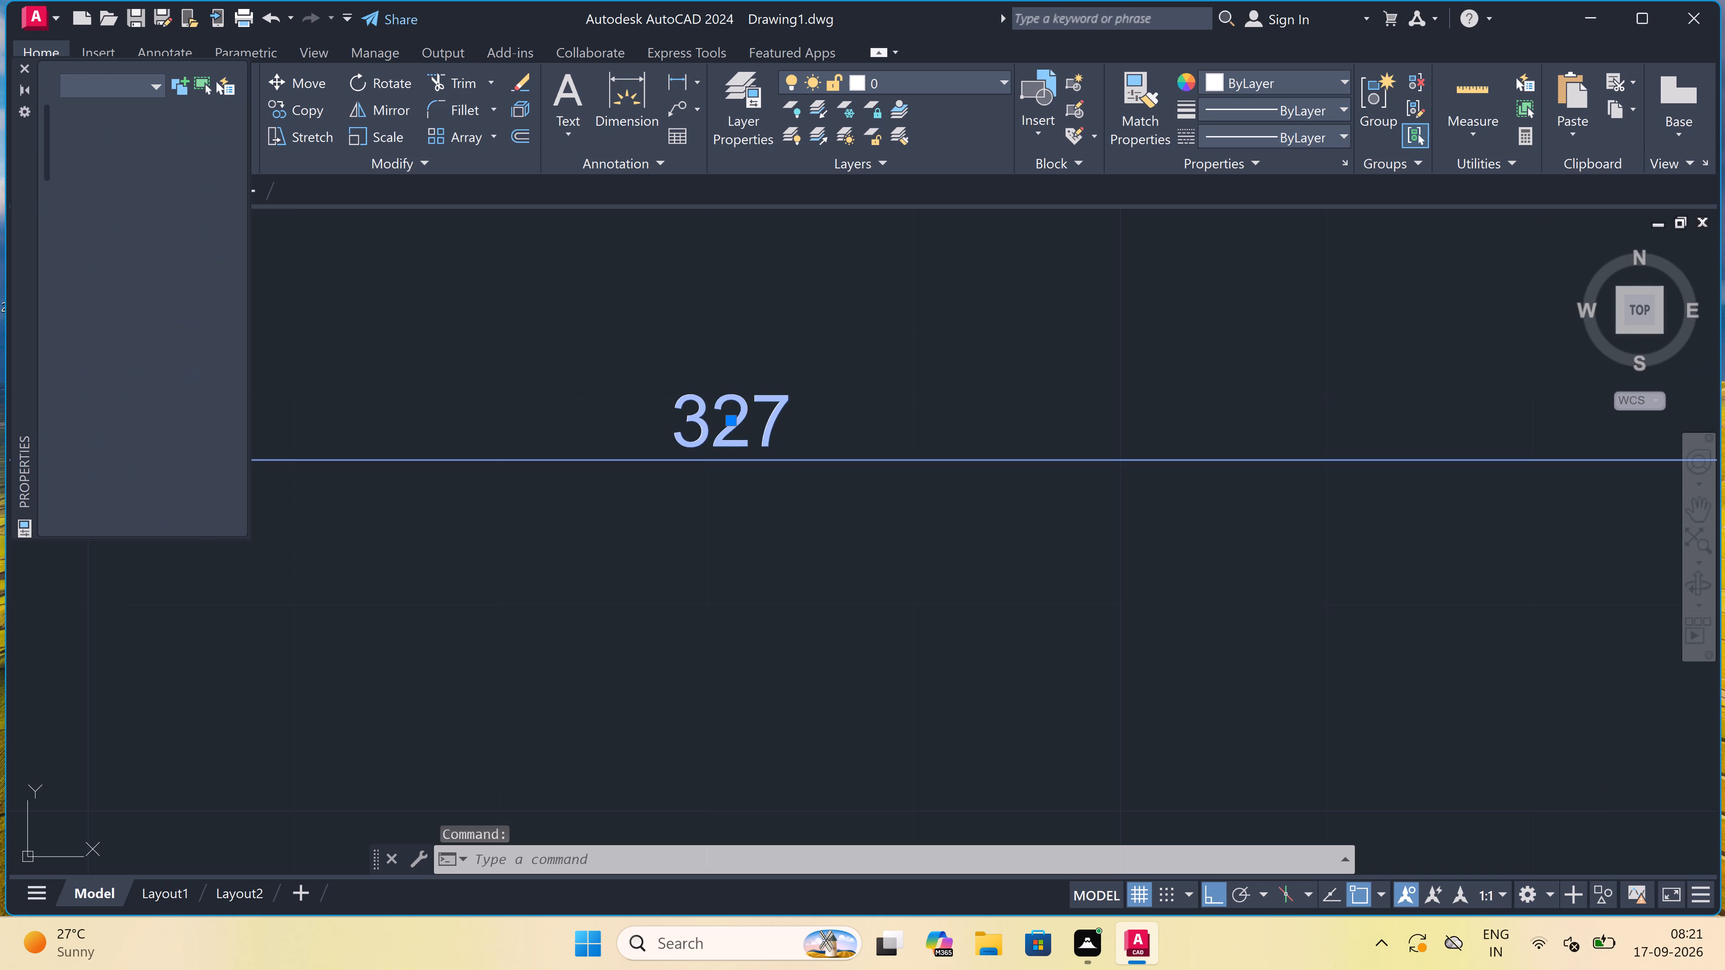
pyautogui.click(702, 437)
pyautogui.press('BackSpace')
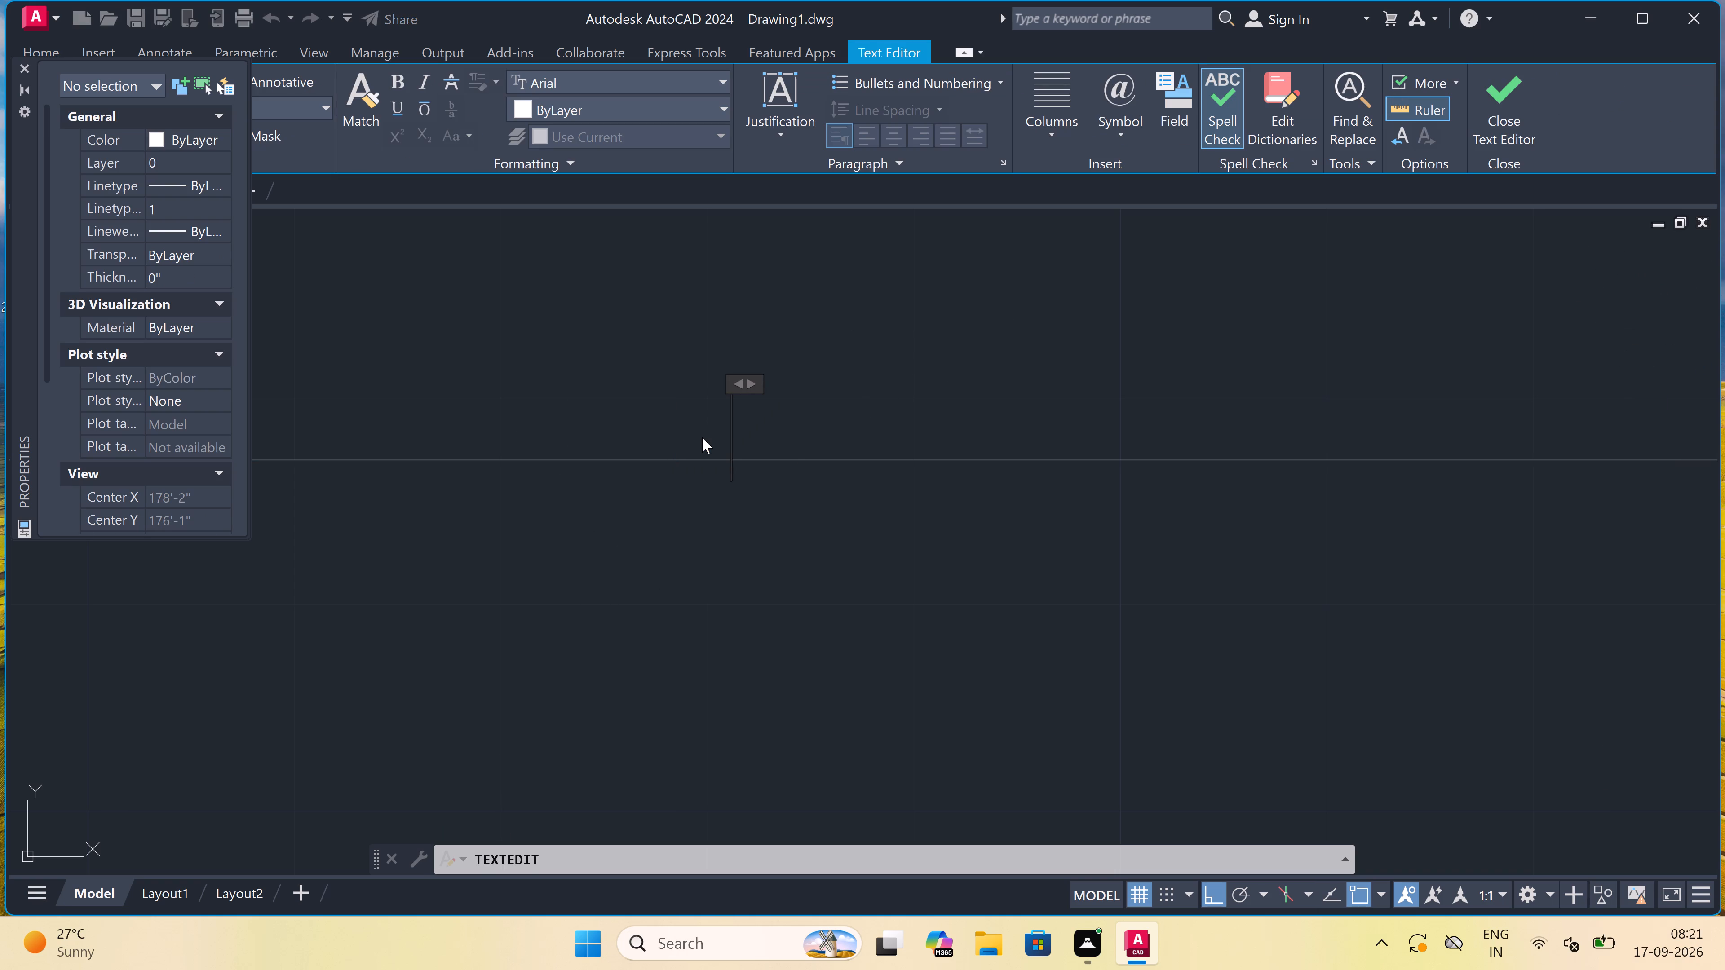
pyautogui.press('2')
pyautogui.press('7')
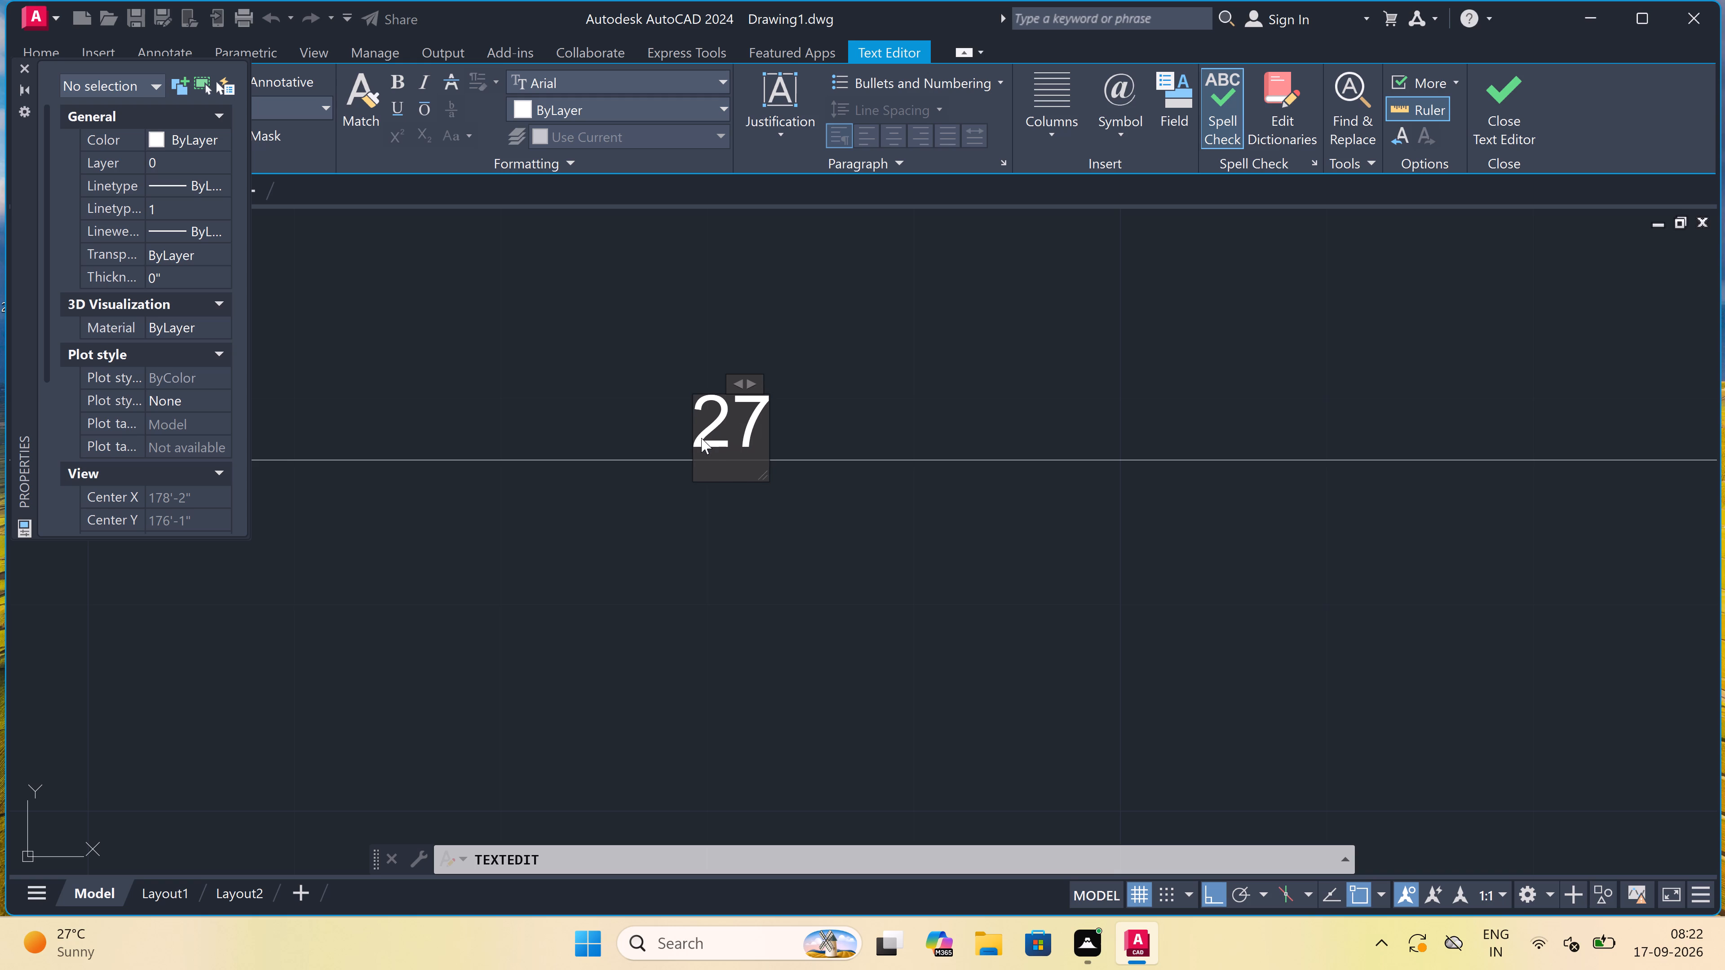
pyautogui.press("'")
pyautogui.press('9')
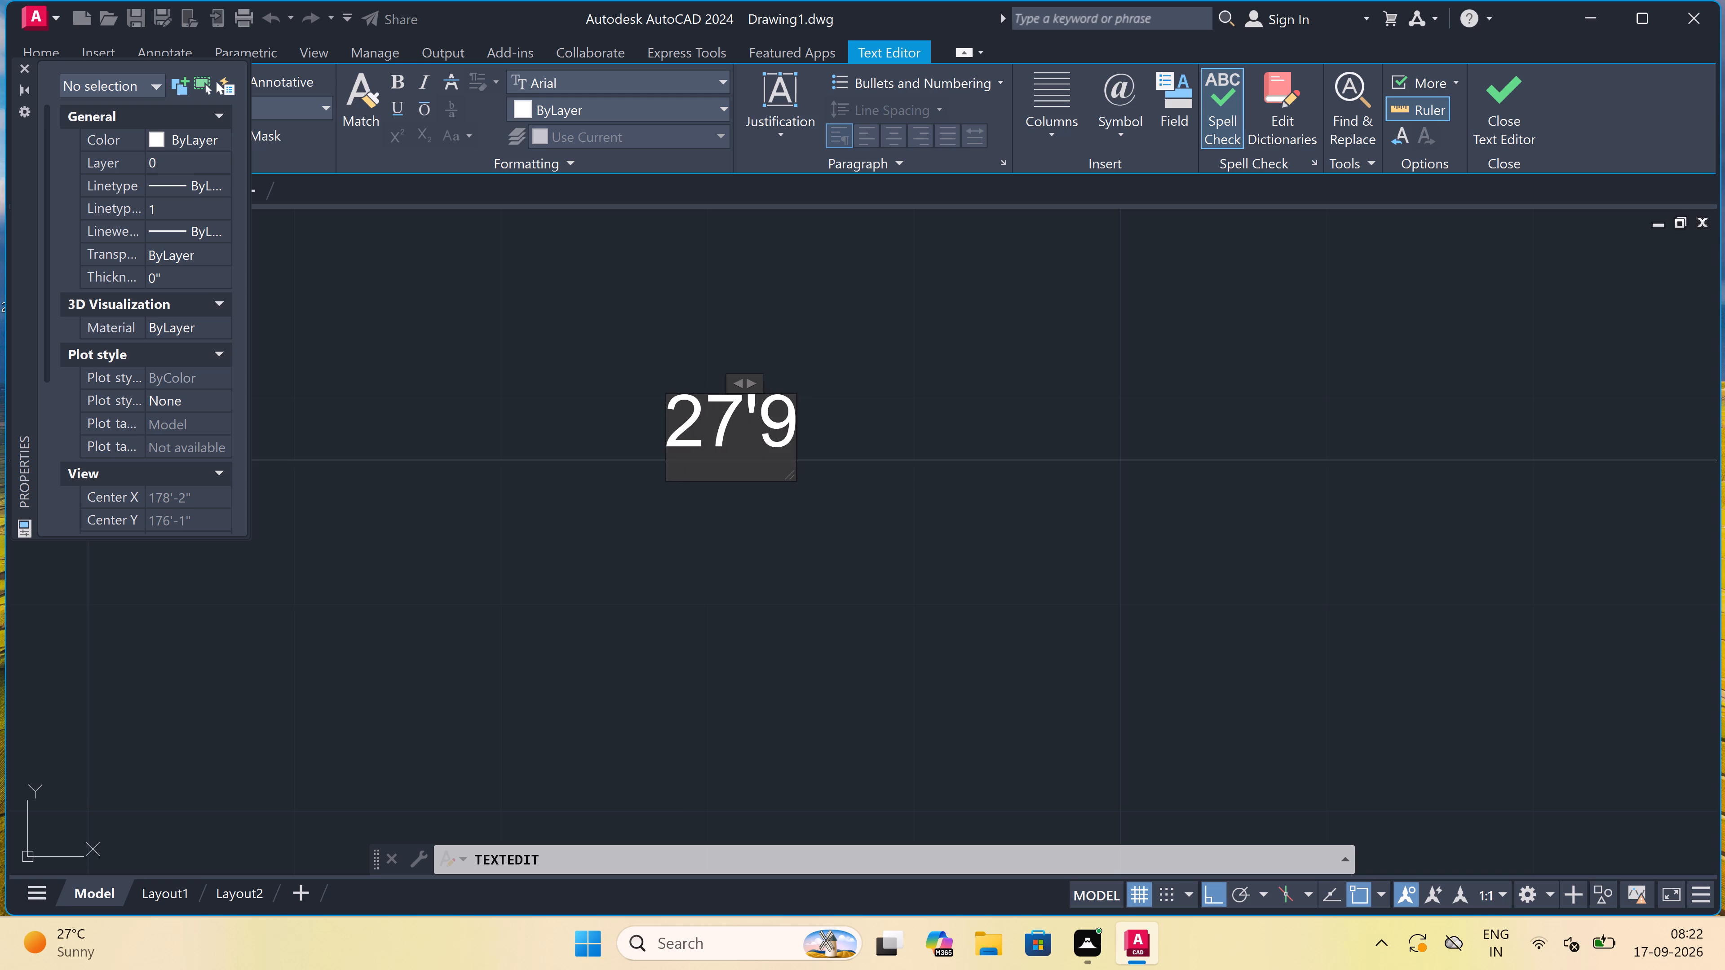
pyautogui.press('.')
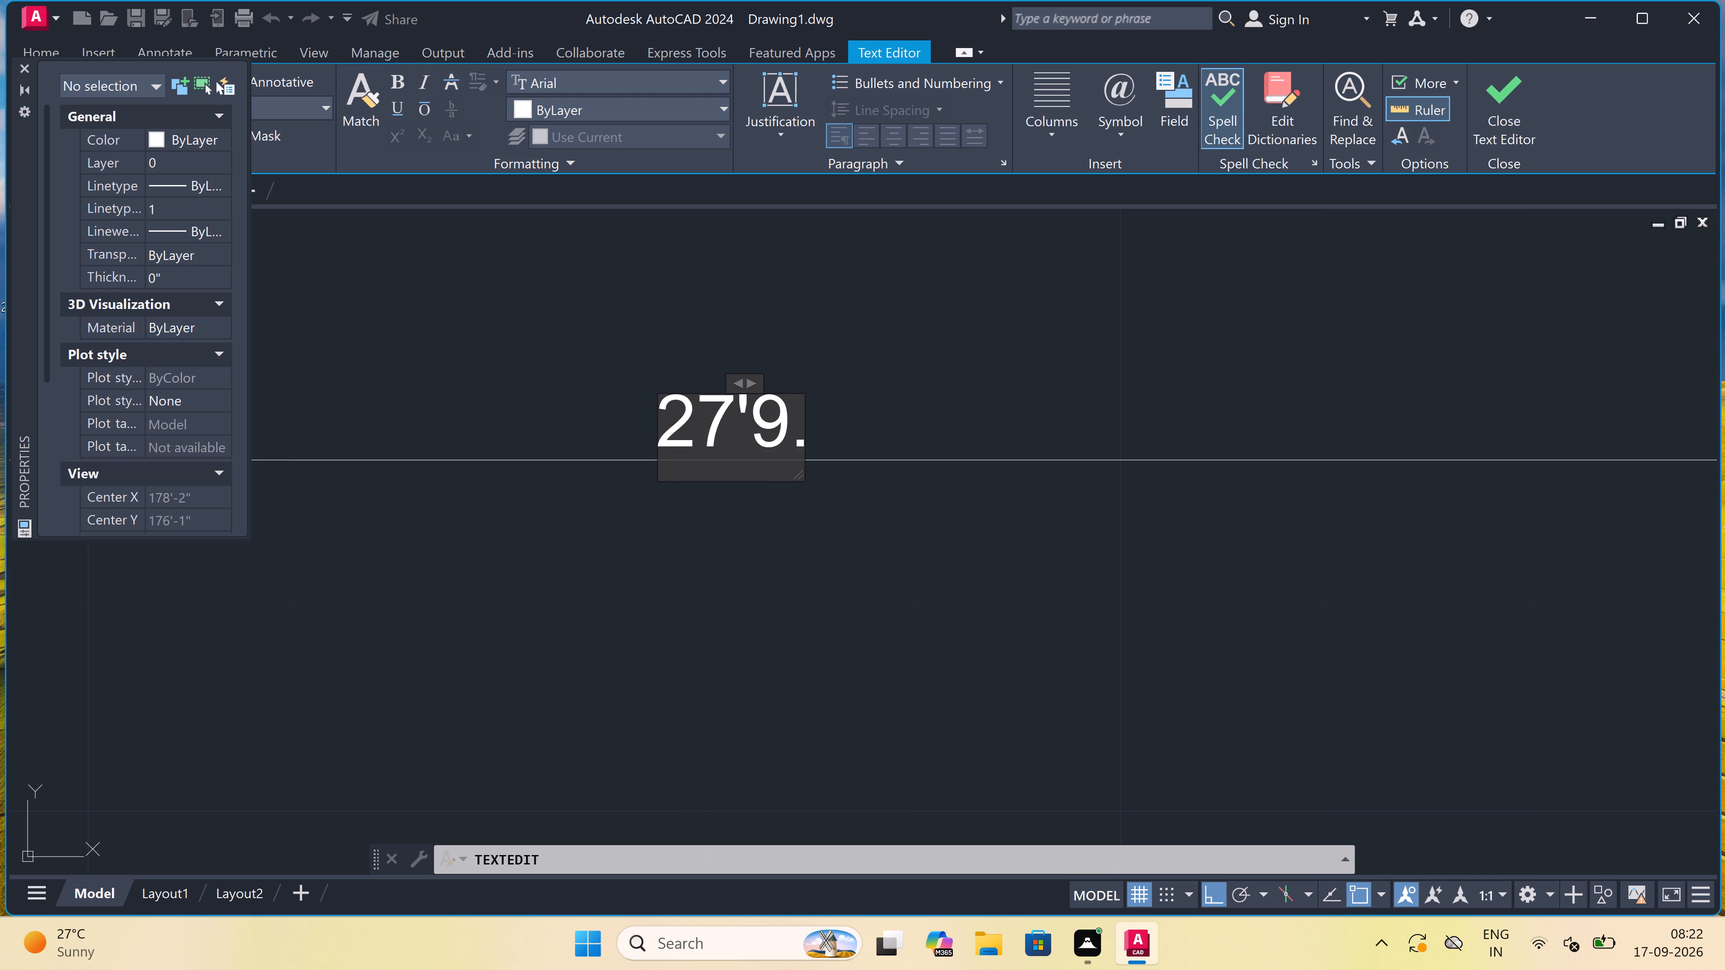
pyautogui.press('8')
pyautogui.hotkey('shift', '"')
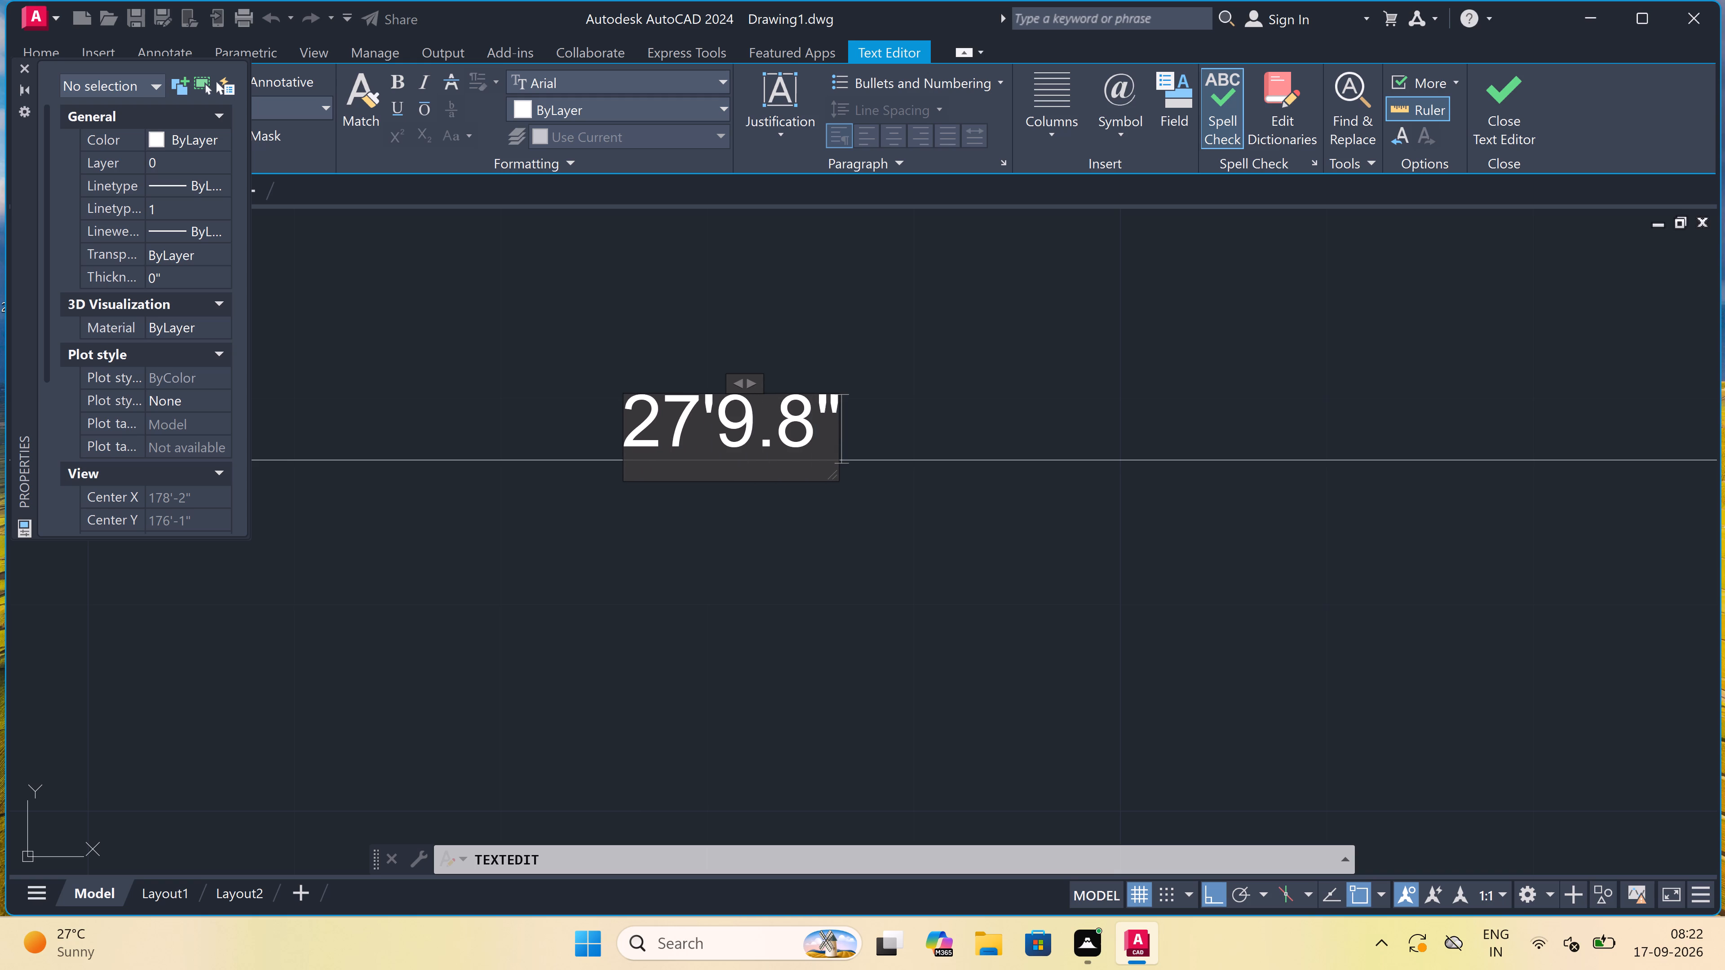
pyautogui.click(863, 347)
pyautogui.press('Escape')
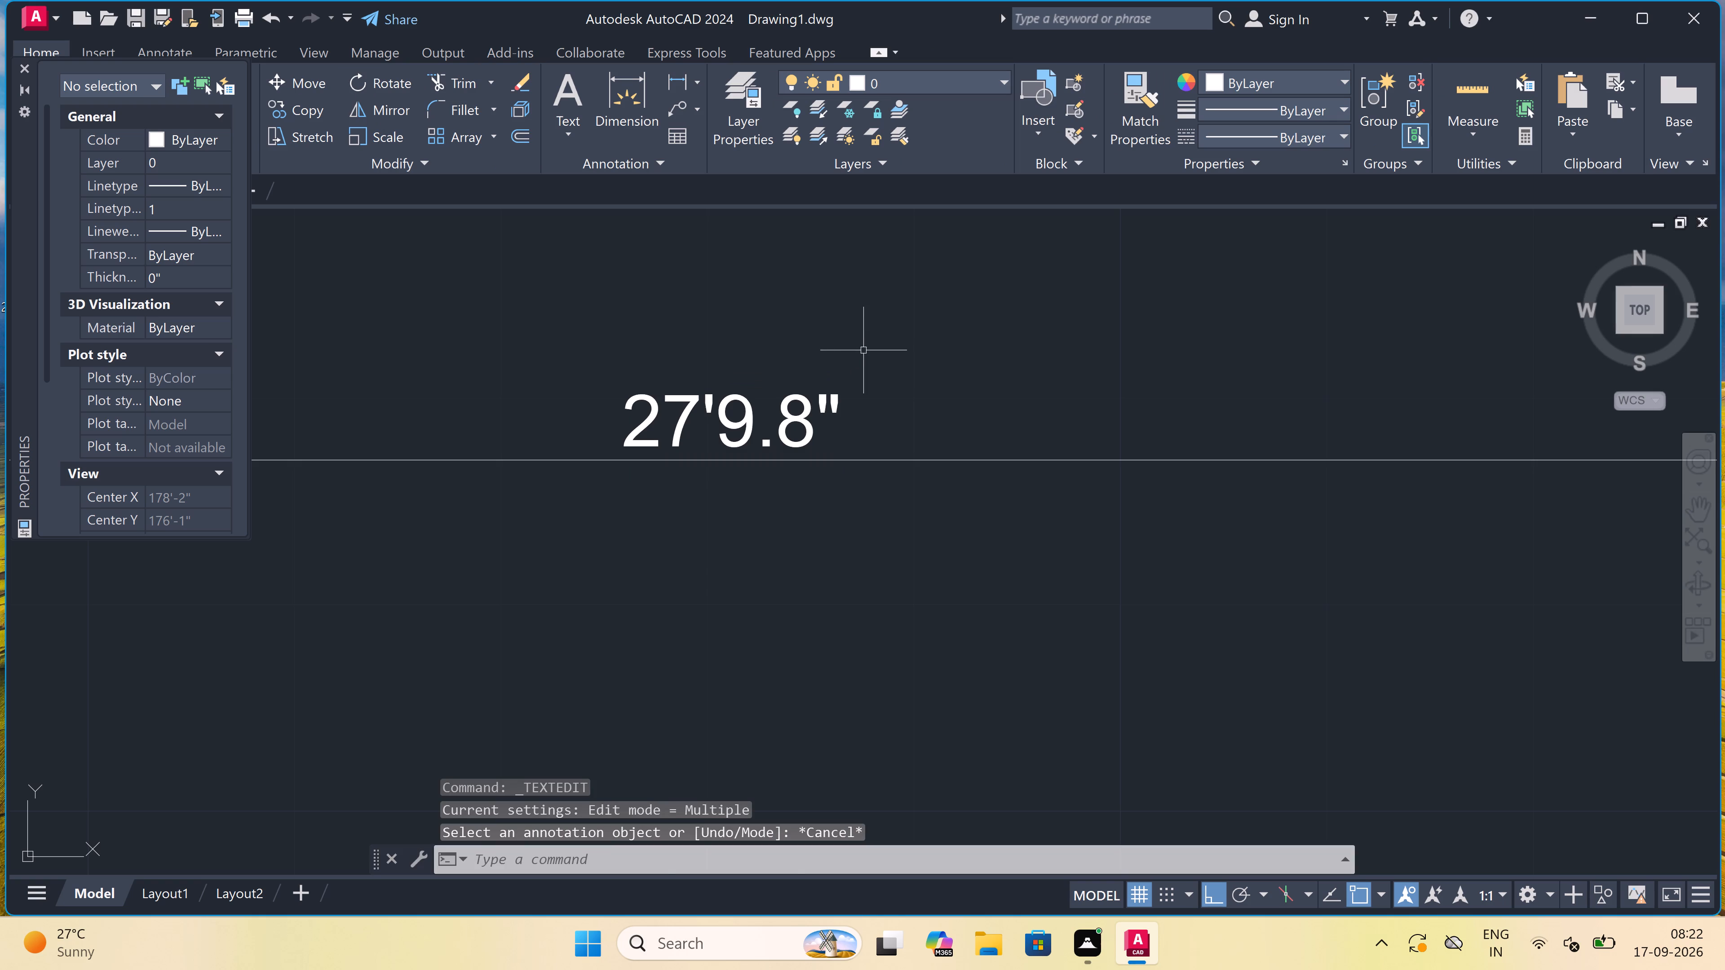
# Add a vertical linear dimension of the house's overall length, from the outer northeast corner to the lawn's south wall line, placed east of the plan.
pyautogui.scroll(-7, 861, 355)
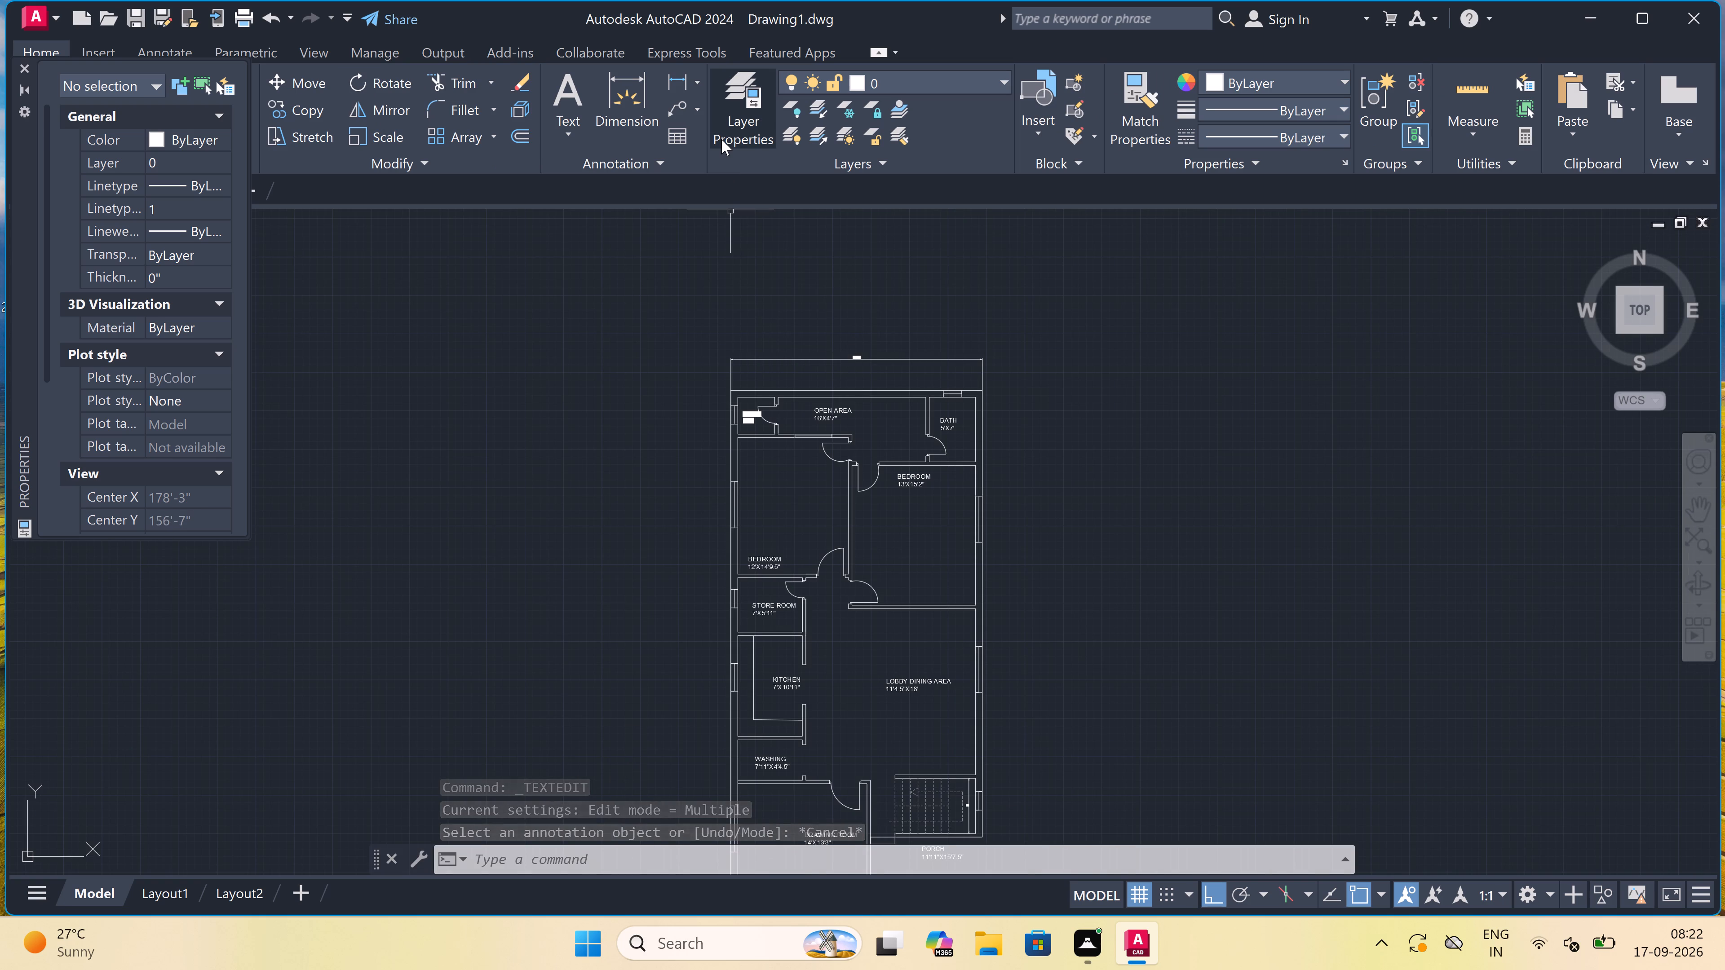
pyautogui.click(680, 75)
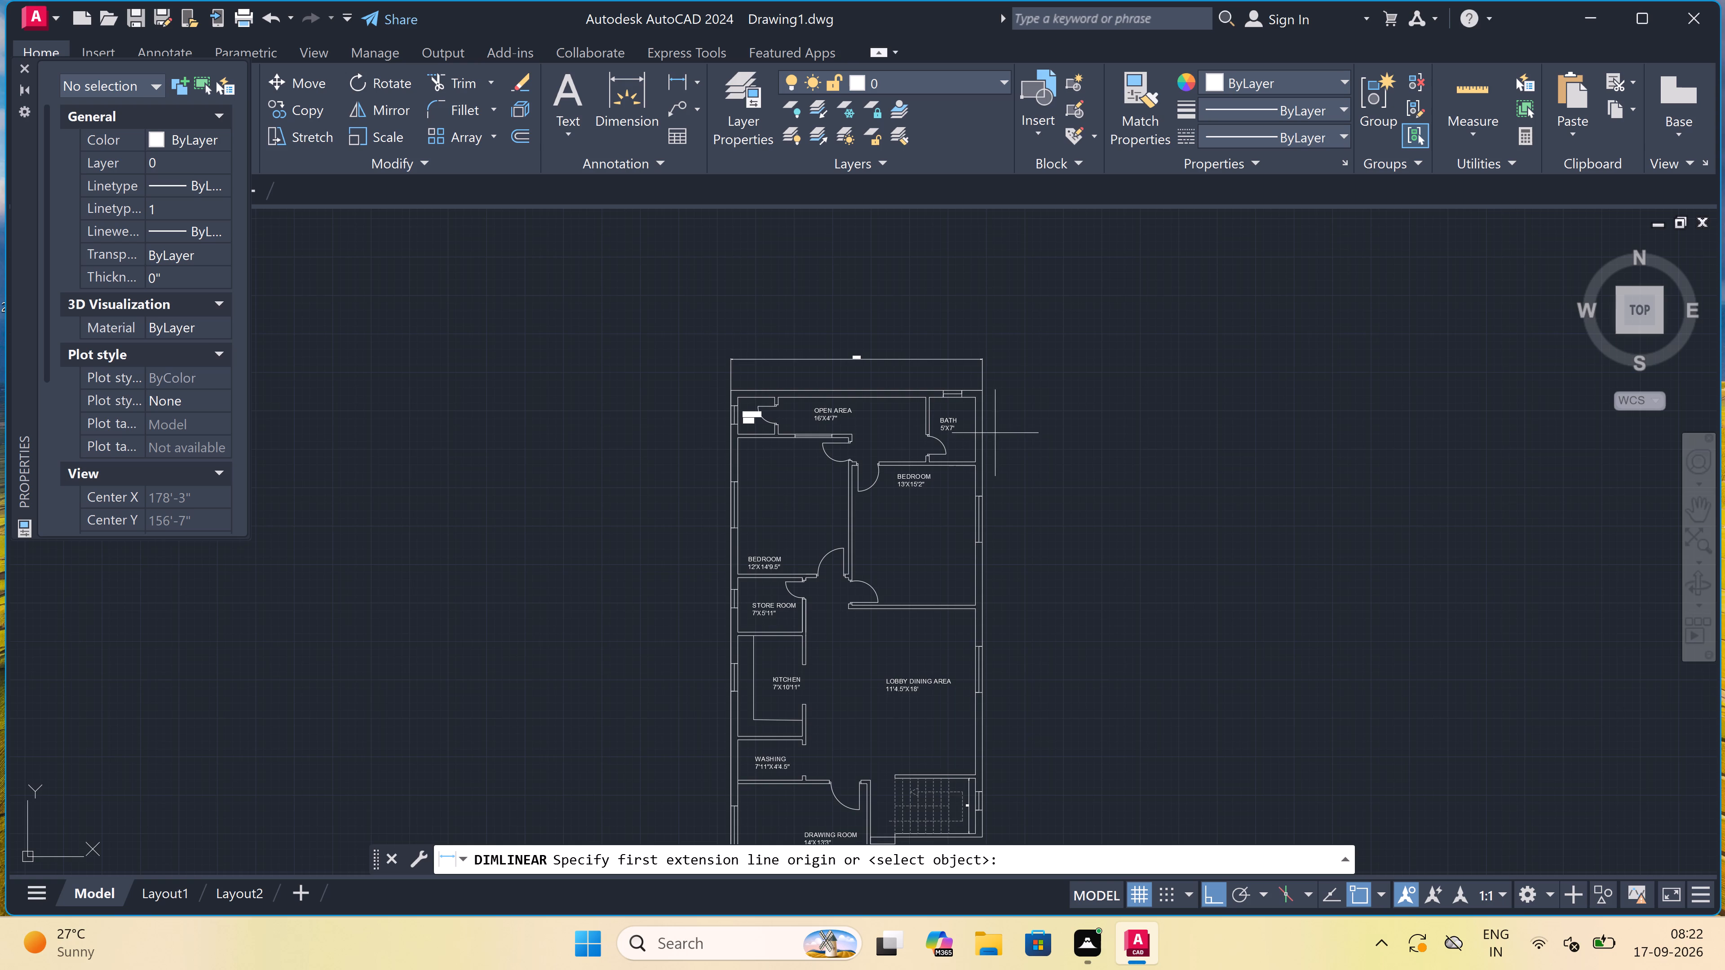
pyautogui.scroll(3, 985, 404)
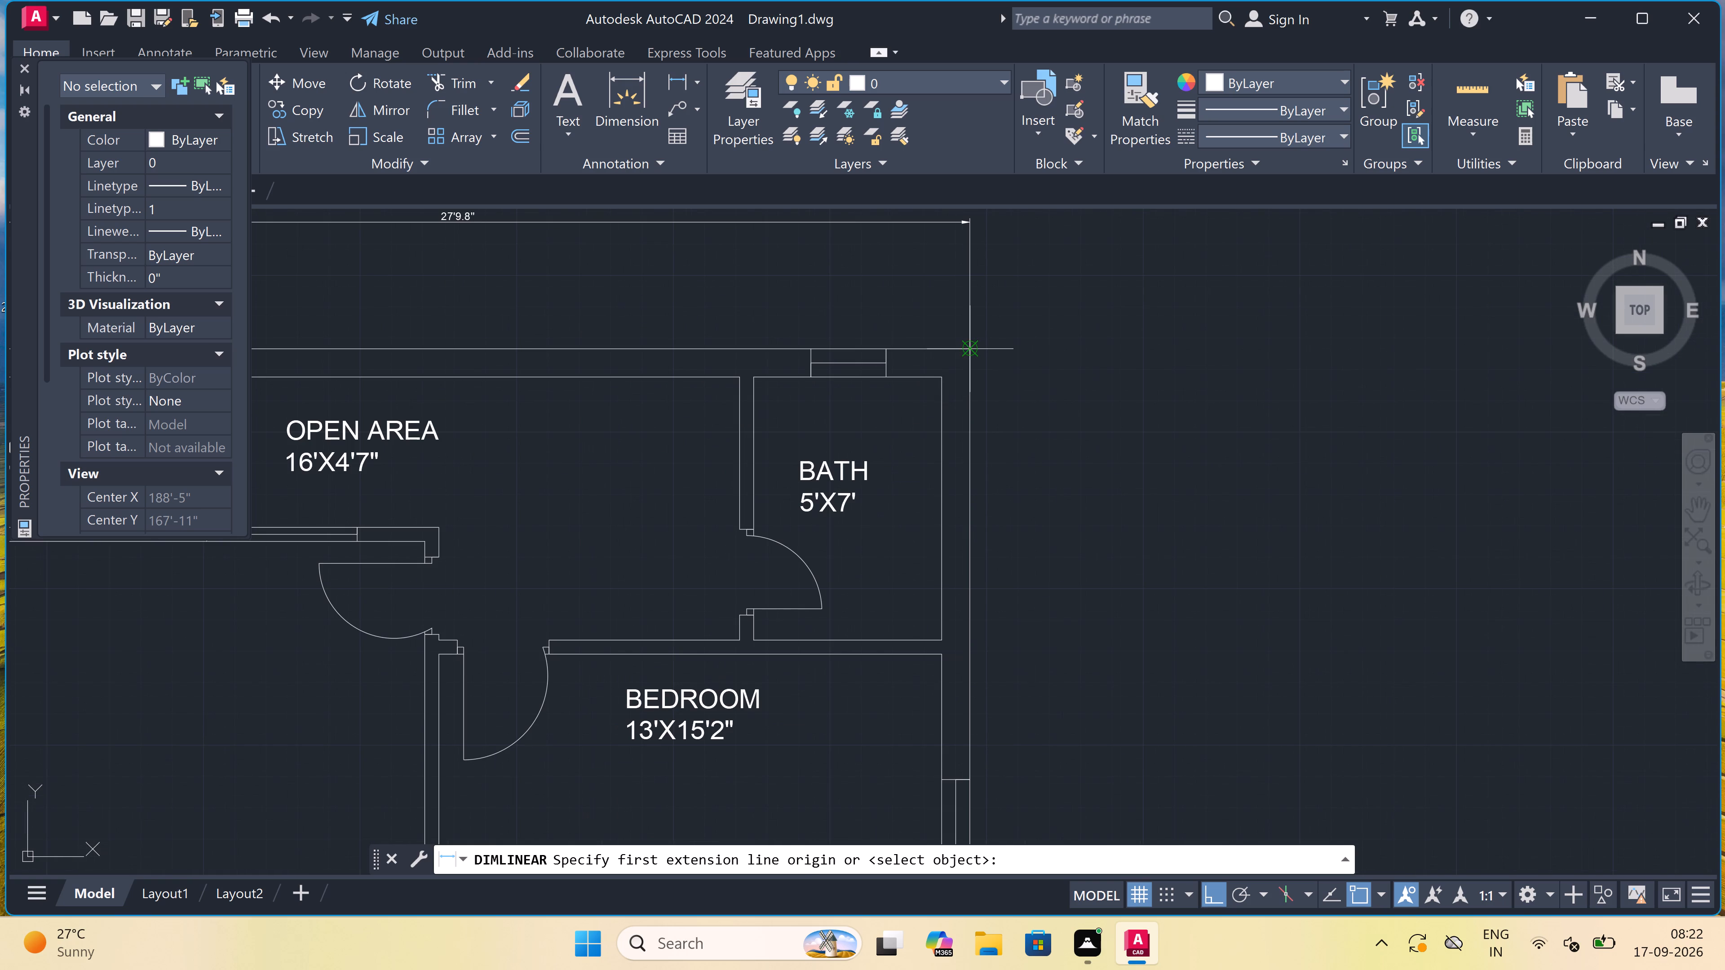
pyautogui.click(969, 350)
pyautogui.scroll(-5, 999, 347)
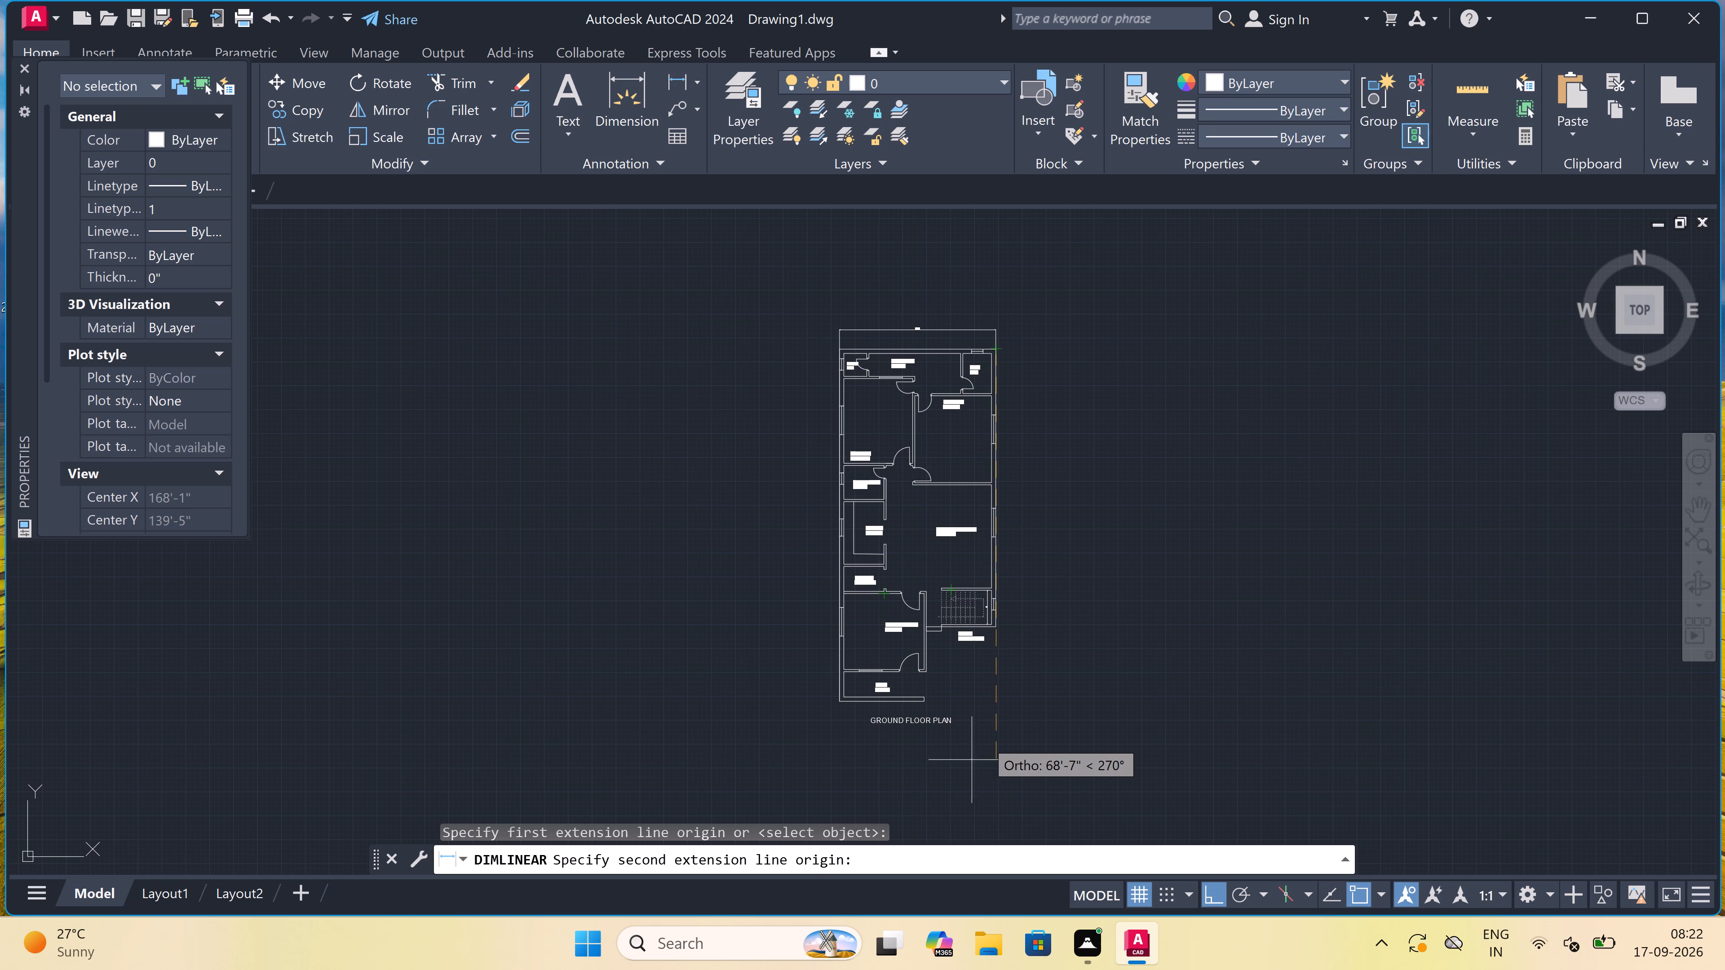
pyautogui.scroll(4, 982, 714)
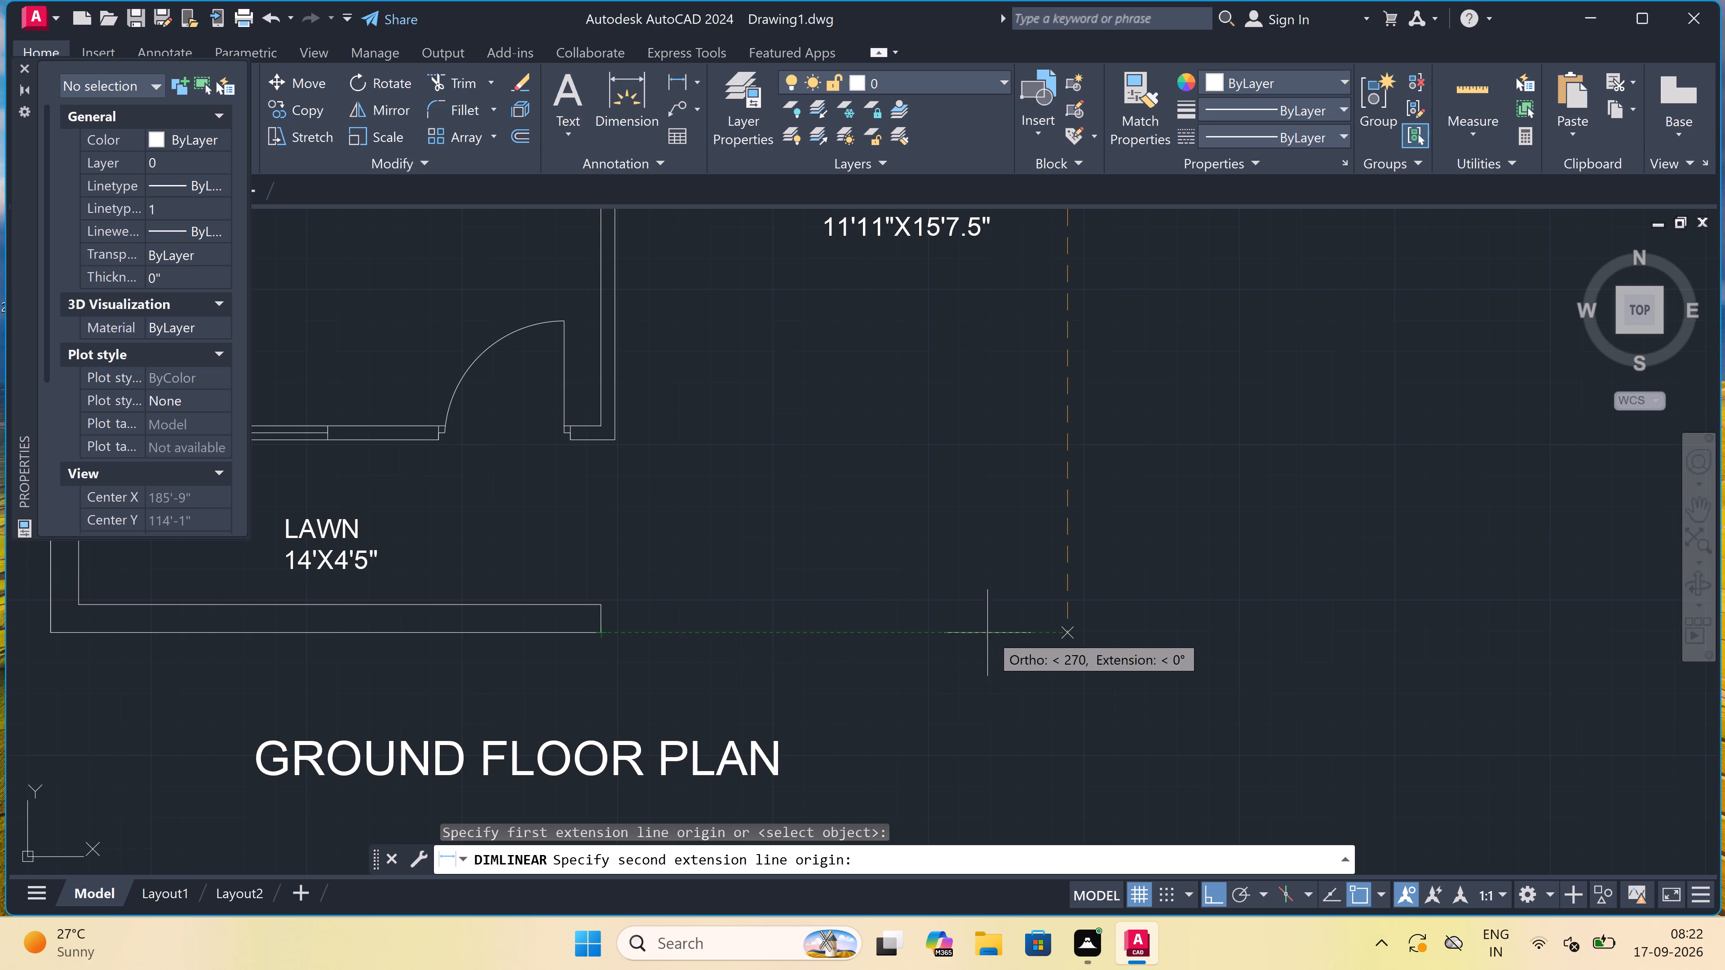
pyautogui.doubleClick(1069, 633)
pyautogui.scroll(-5, 1176, 616)
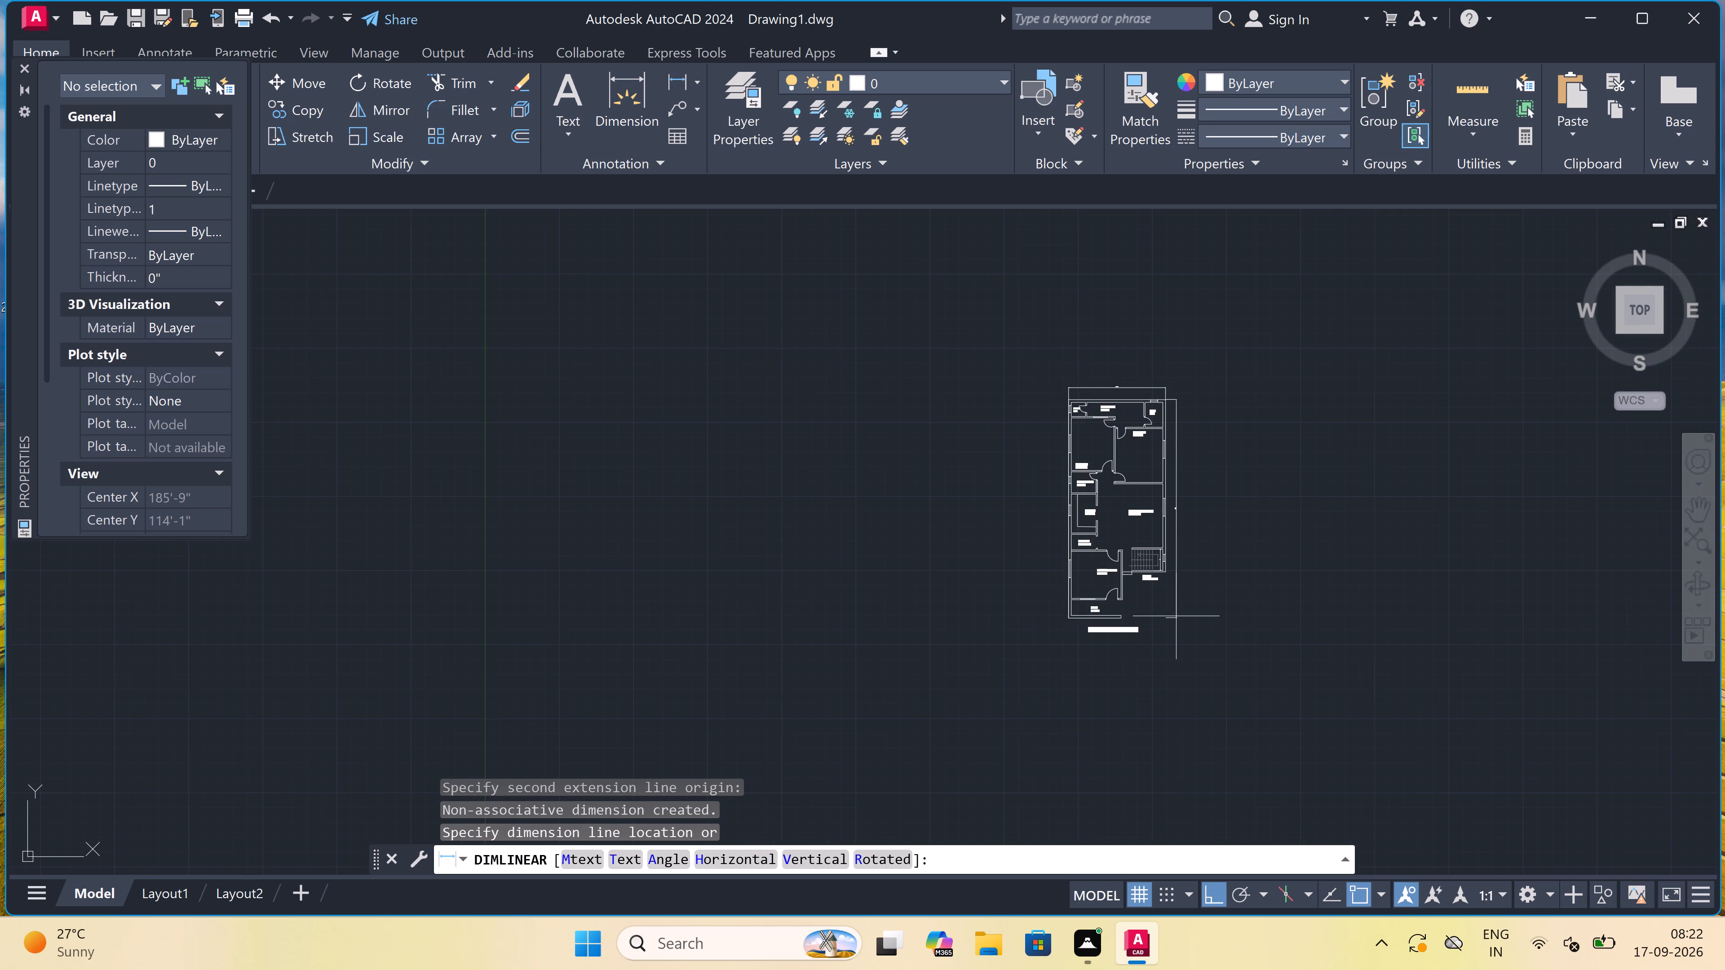
pyautogui.scroll(1, 1176, 616)
pyautogui.click(1180, 617)
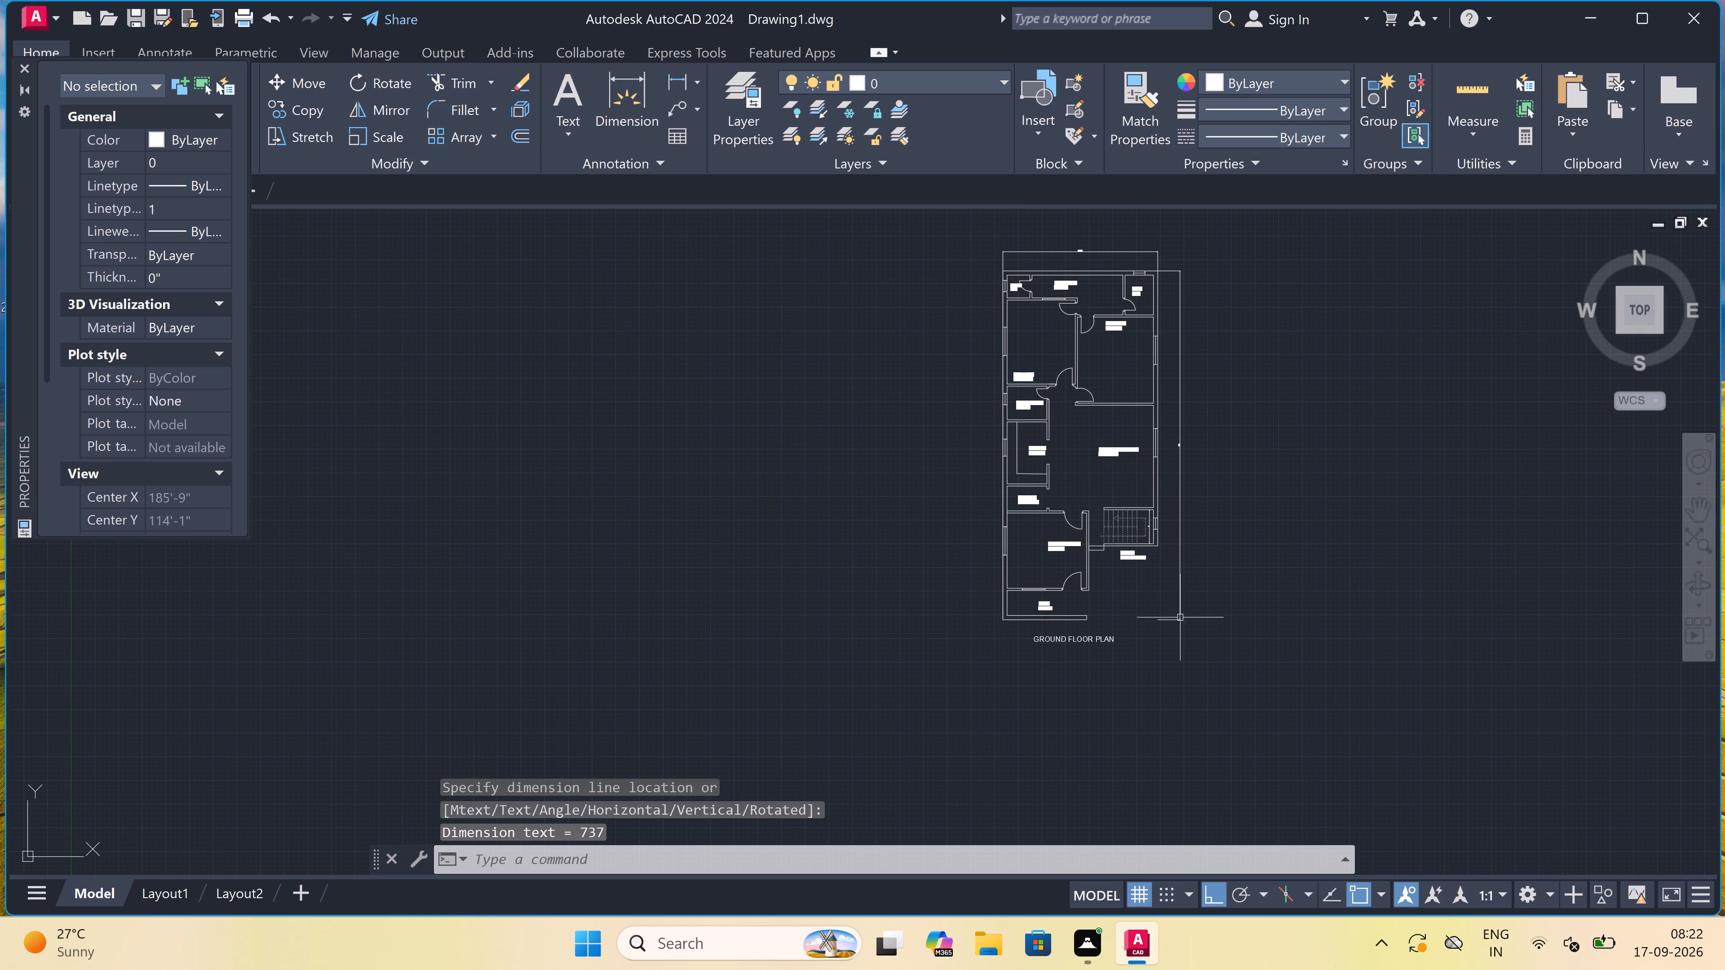
# Replace the overall length dimension's text with 58'.
pyautogui.scroll(2, 1177, 461)
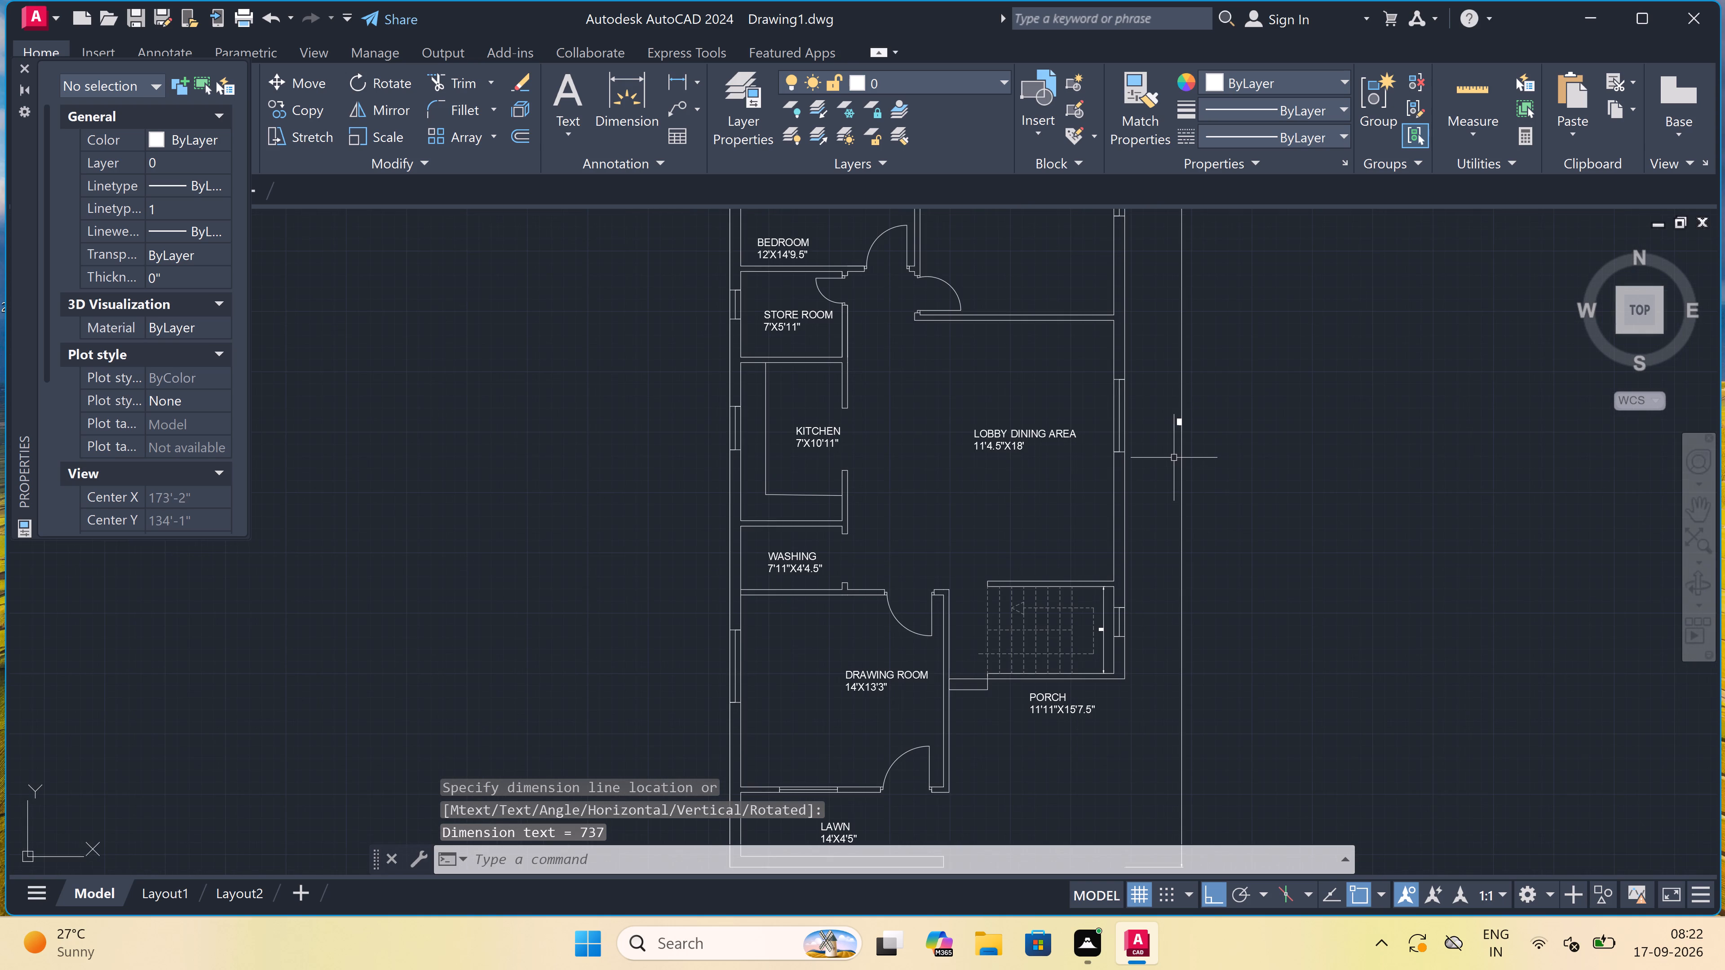
pyautogui.scroll(4, 1180, 420)
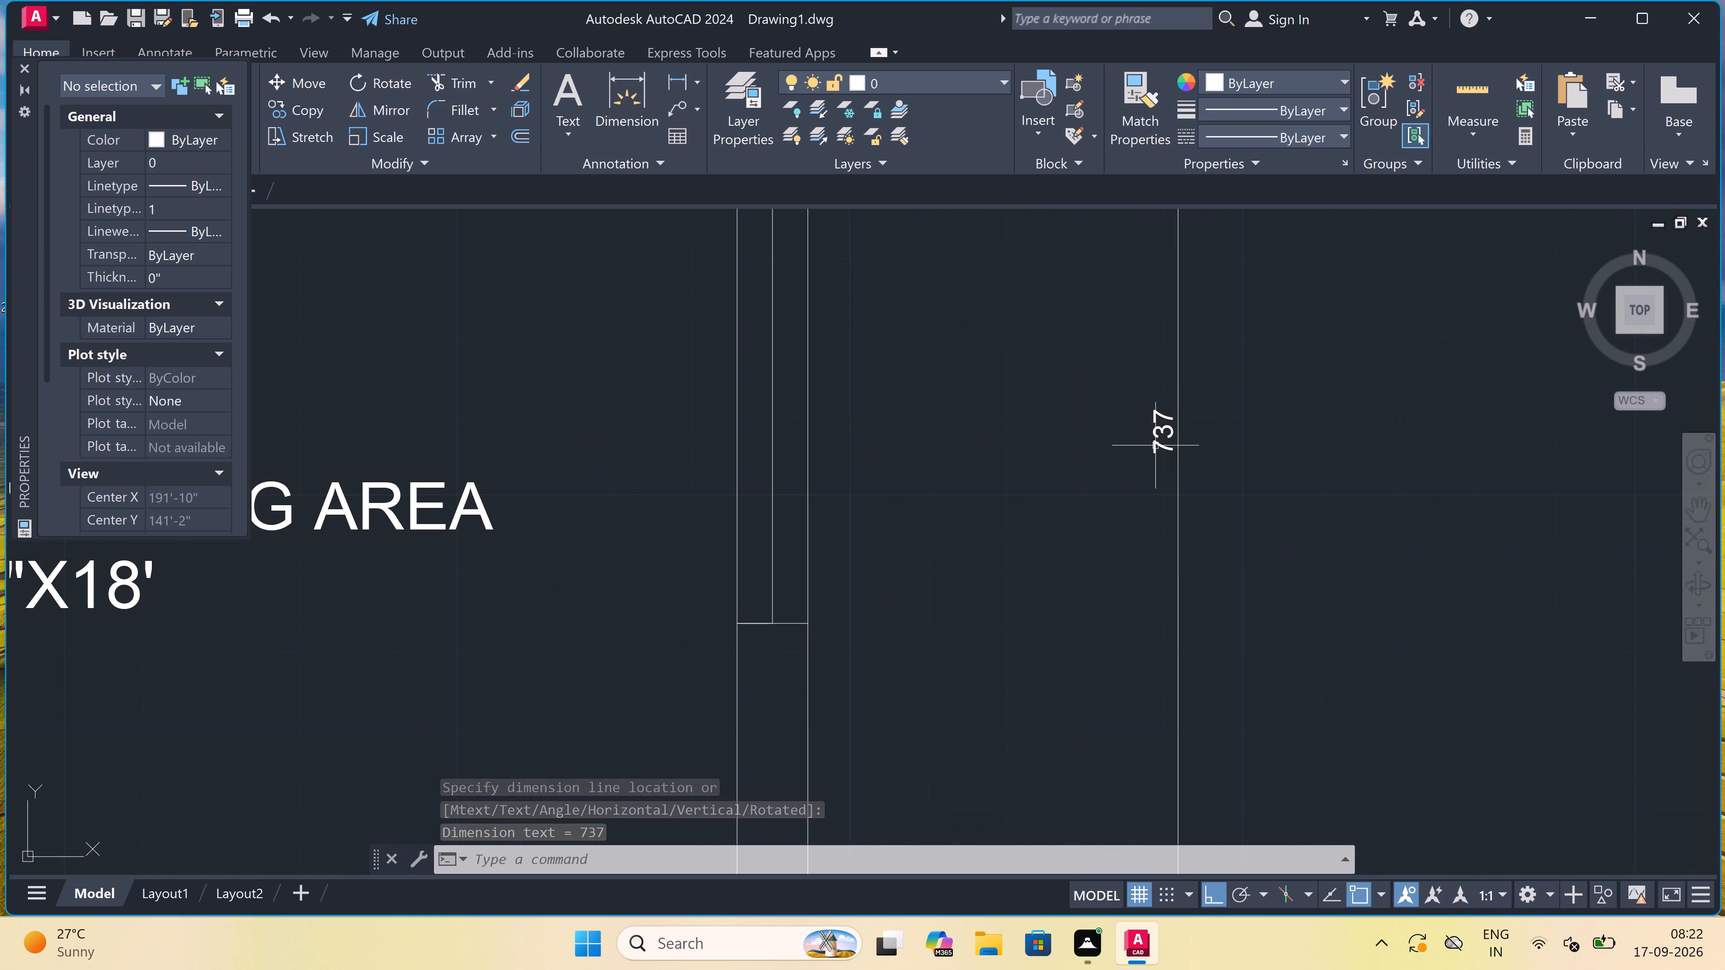
pyautogui.scroll(3, 1155, 445)
pyautogui.tripleClick(1154, 401)
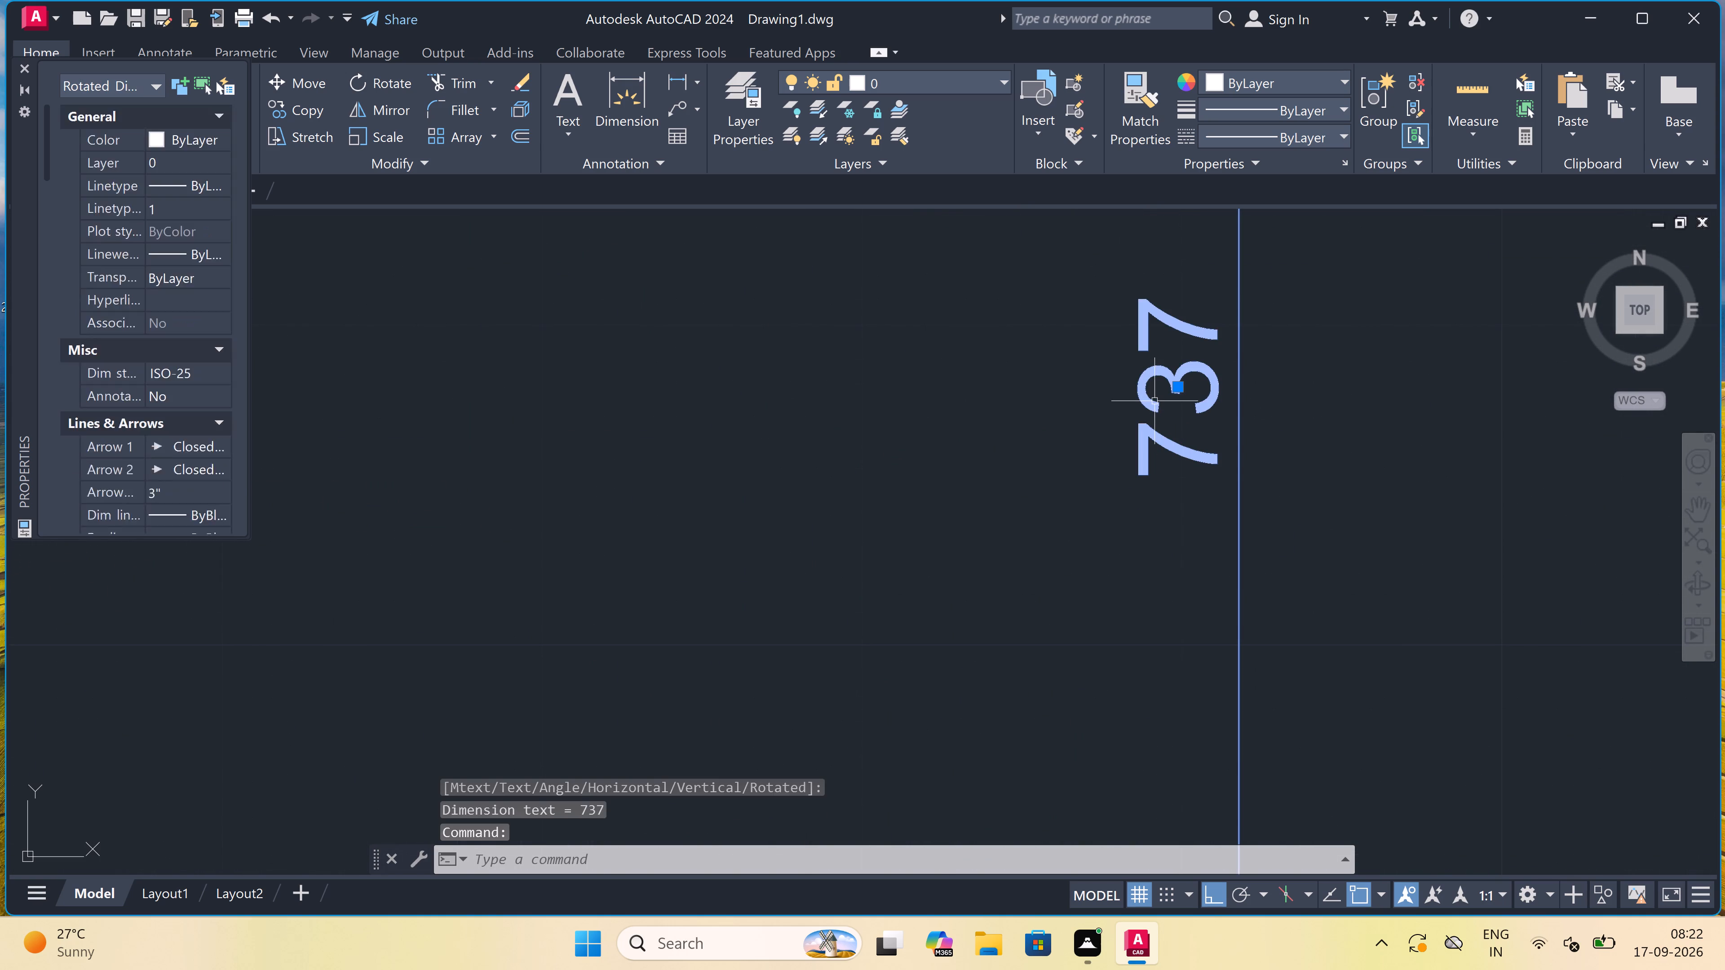
pyautogui.click(1154, 401)
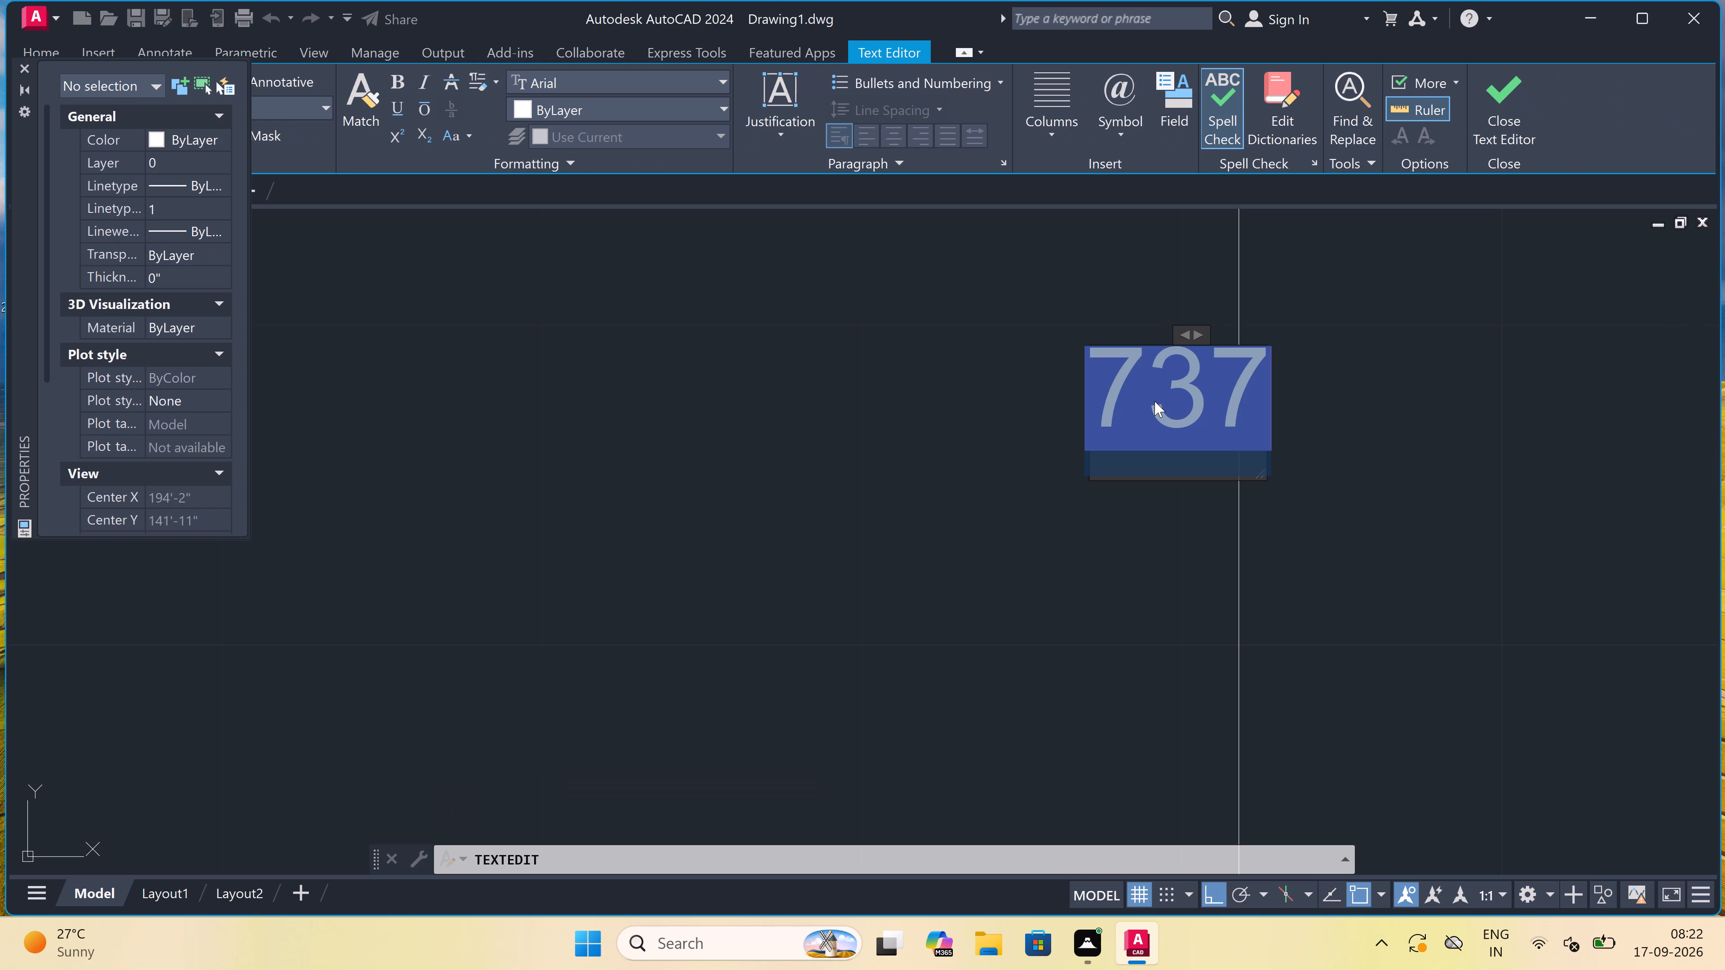
pyautogui.tripleClick(1154, 401)
pyautogui.press('BackSpace')
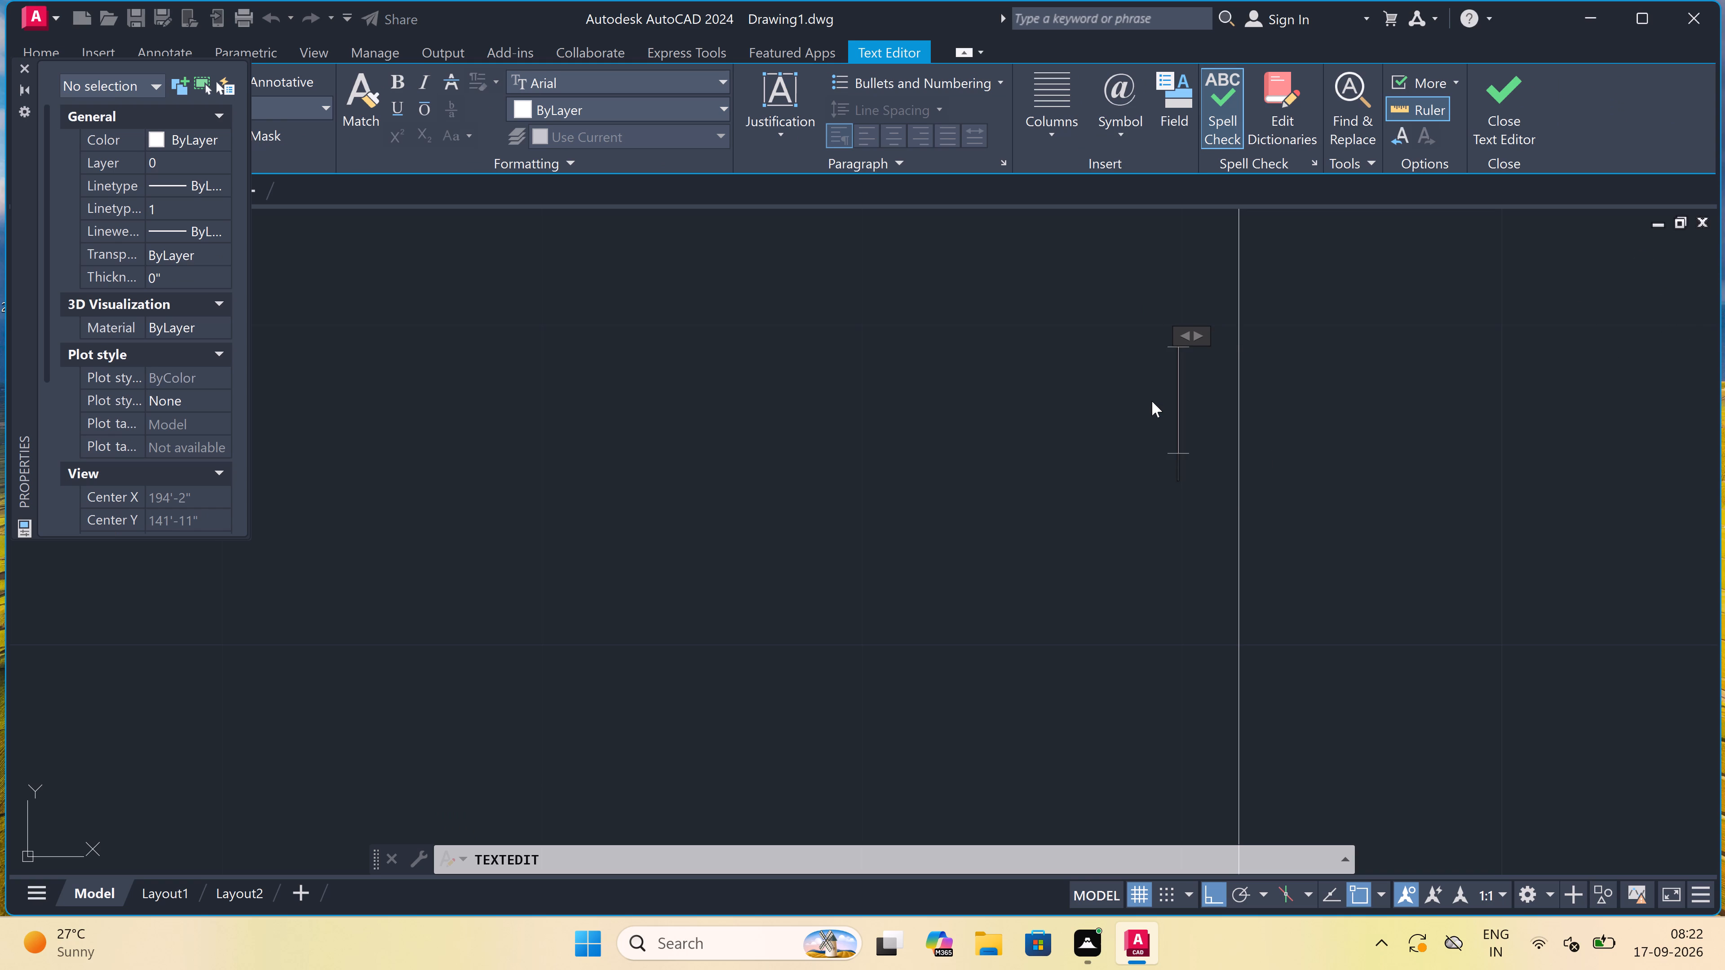
pyautogui.write('58')
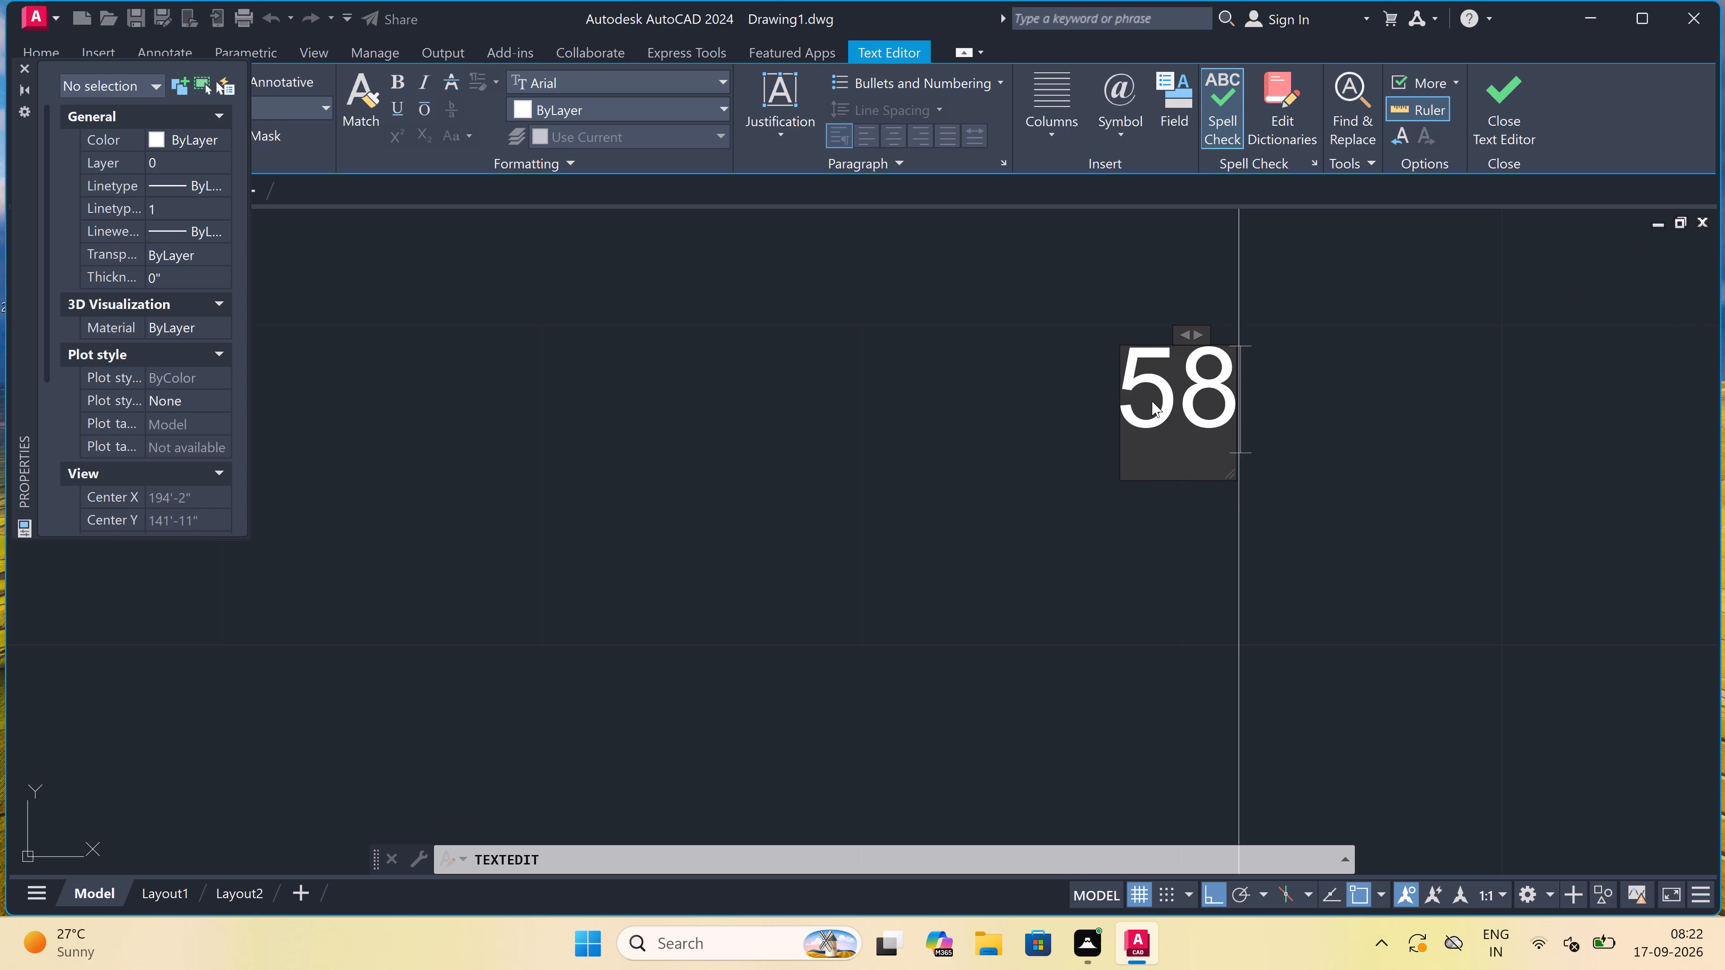
pyautogui.press("'")
pyautogui.click(867, 556)
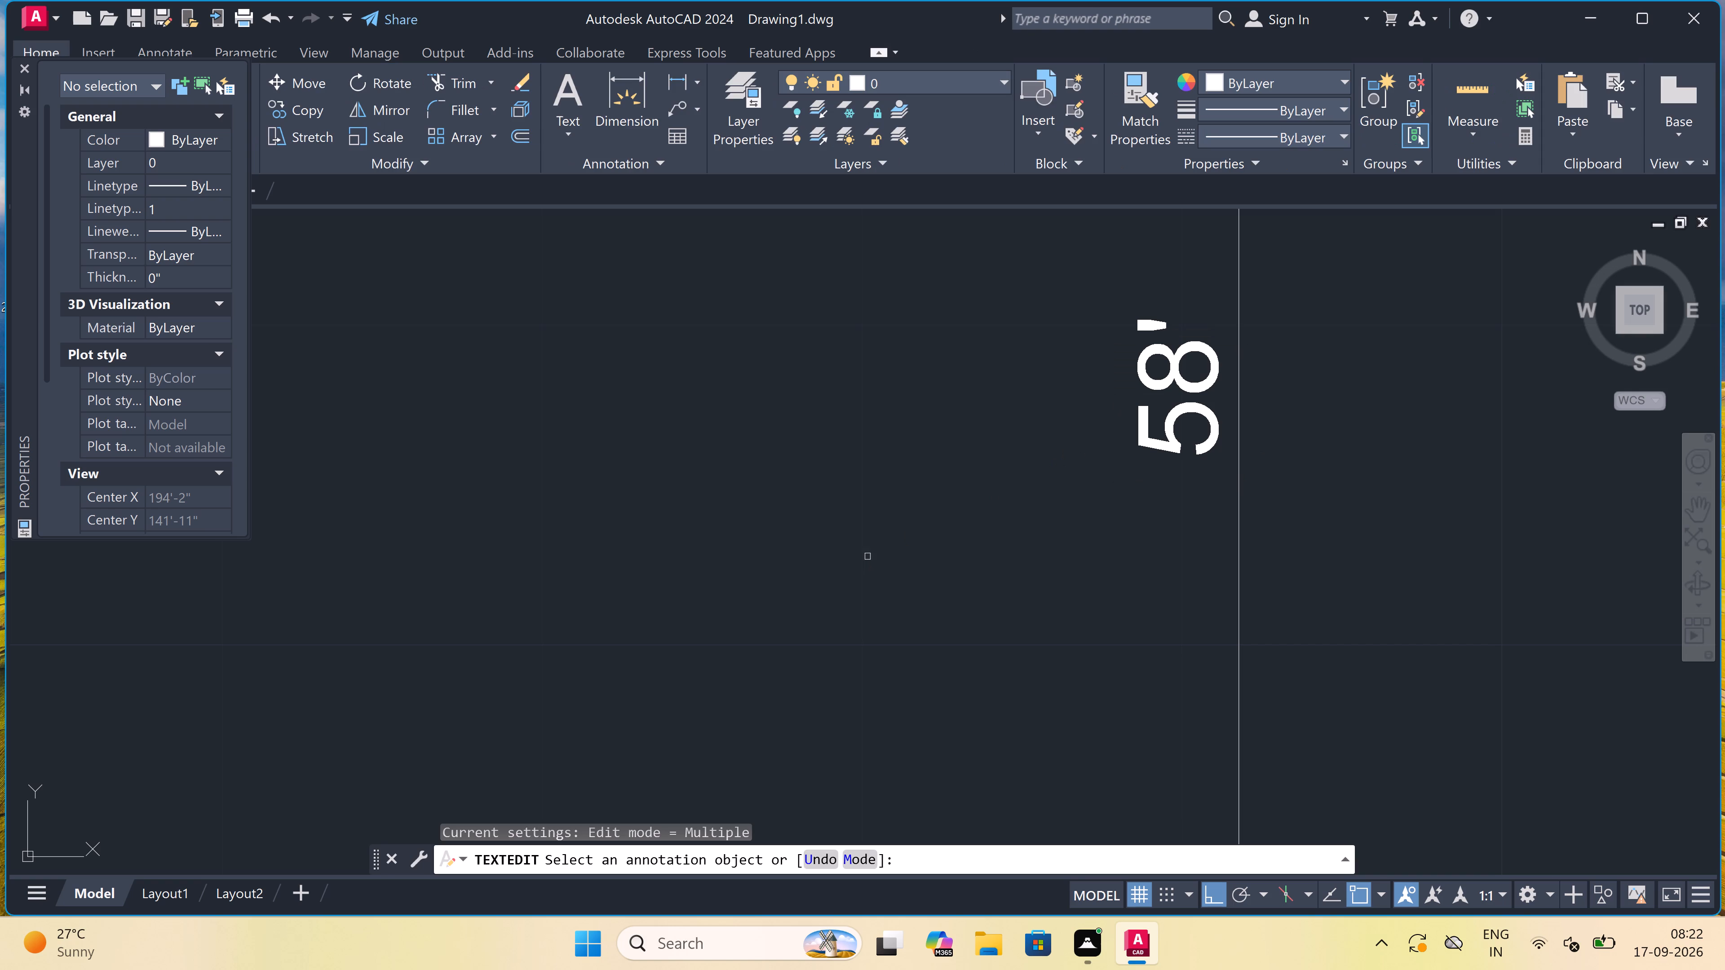
pyautogui.press('Escape')
# Draw the porch's 9" thick east wall with lines from the staircase's southeast outer corner to the lawn's south wall line and back up.
pyautogui.scroll(-12, 867, 549)
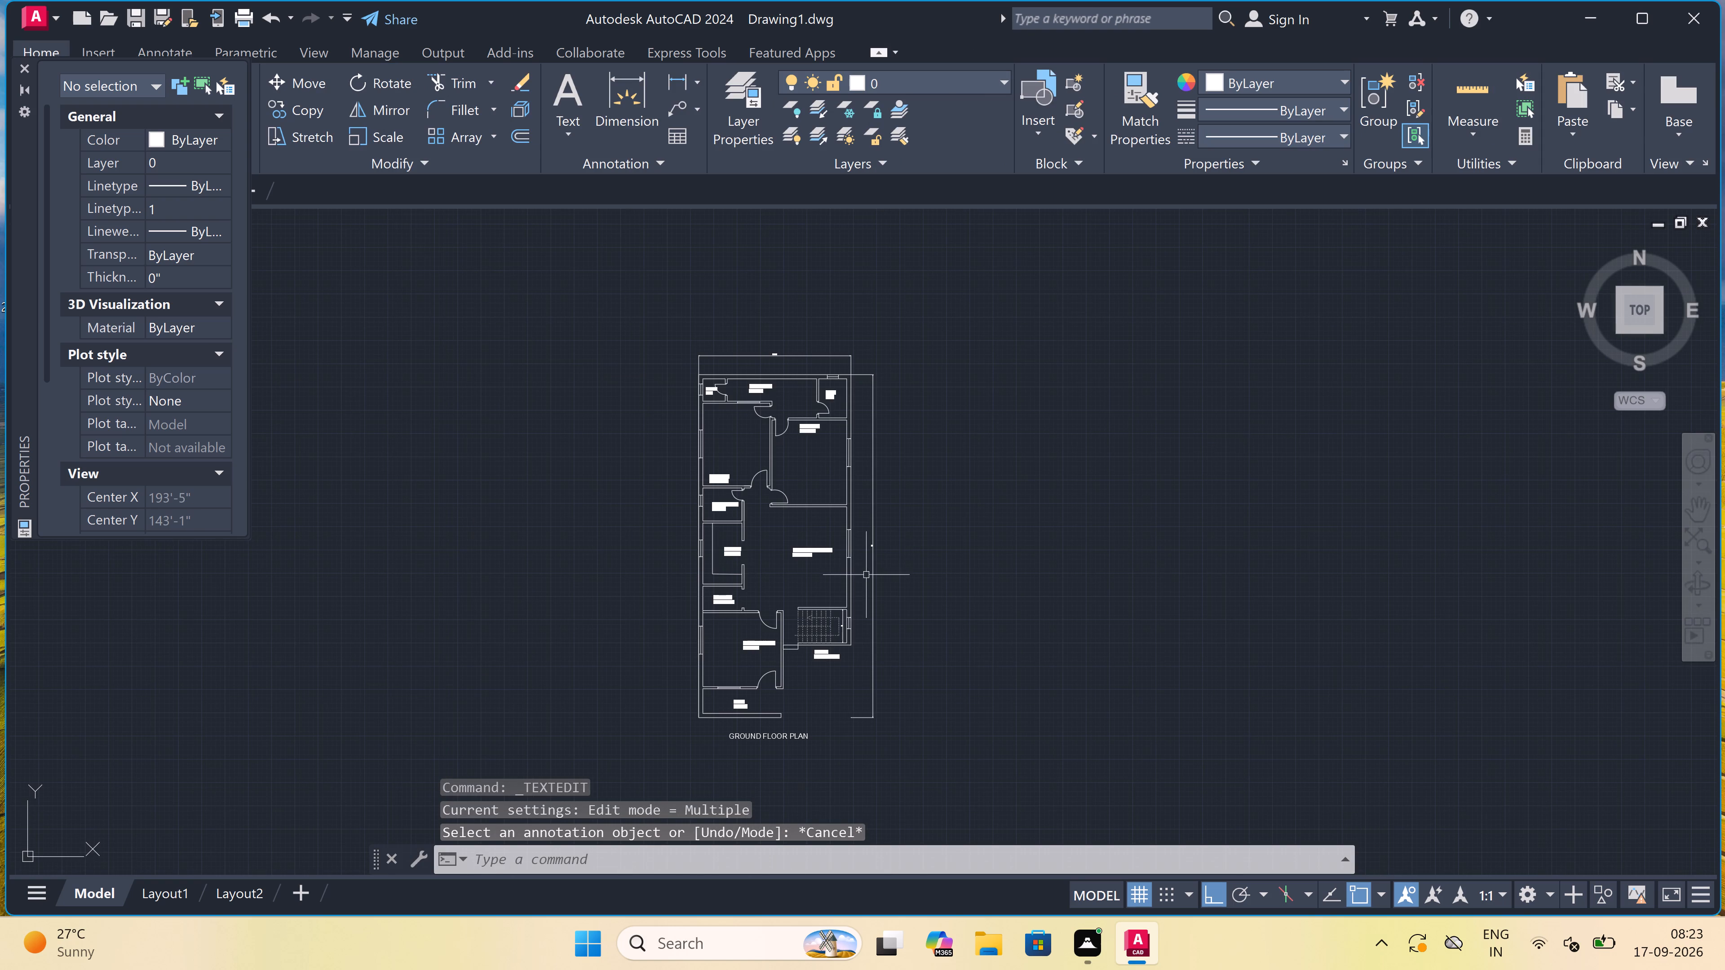
pyautogui.scroll(4, 828, 721)
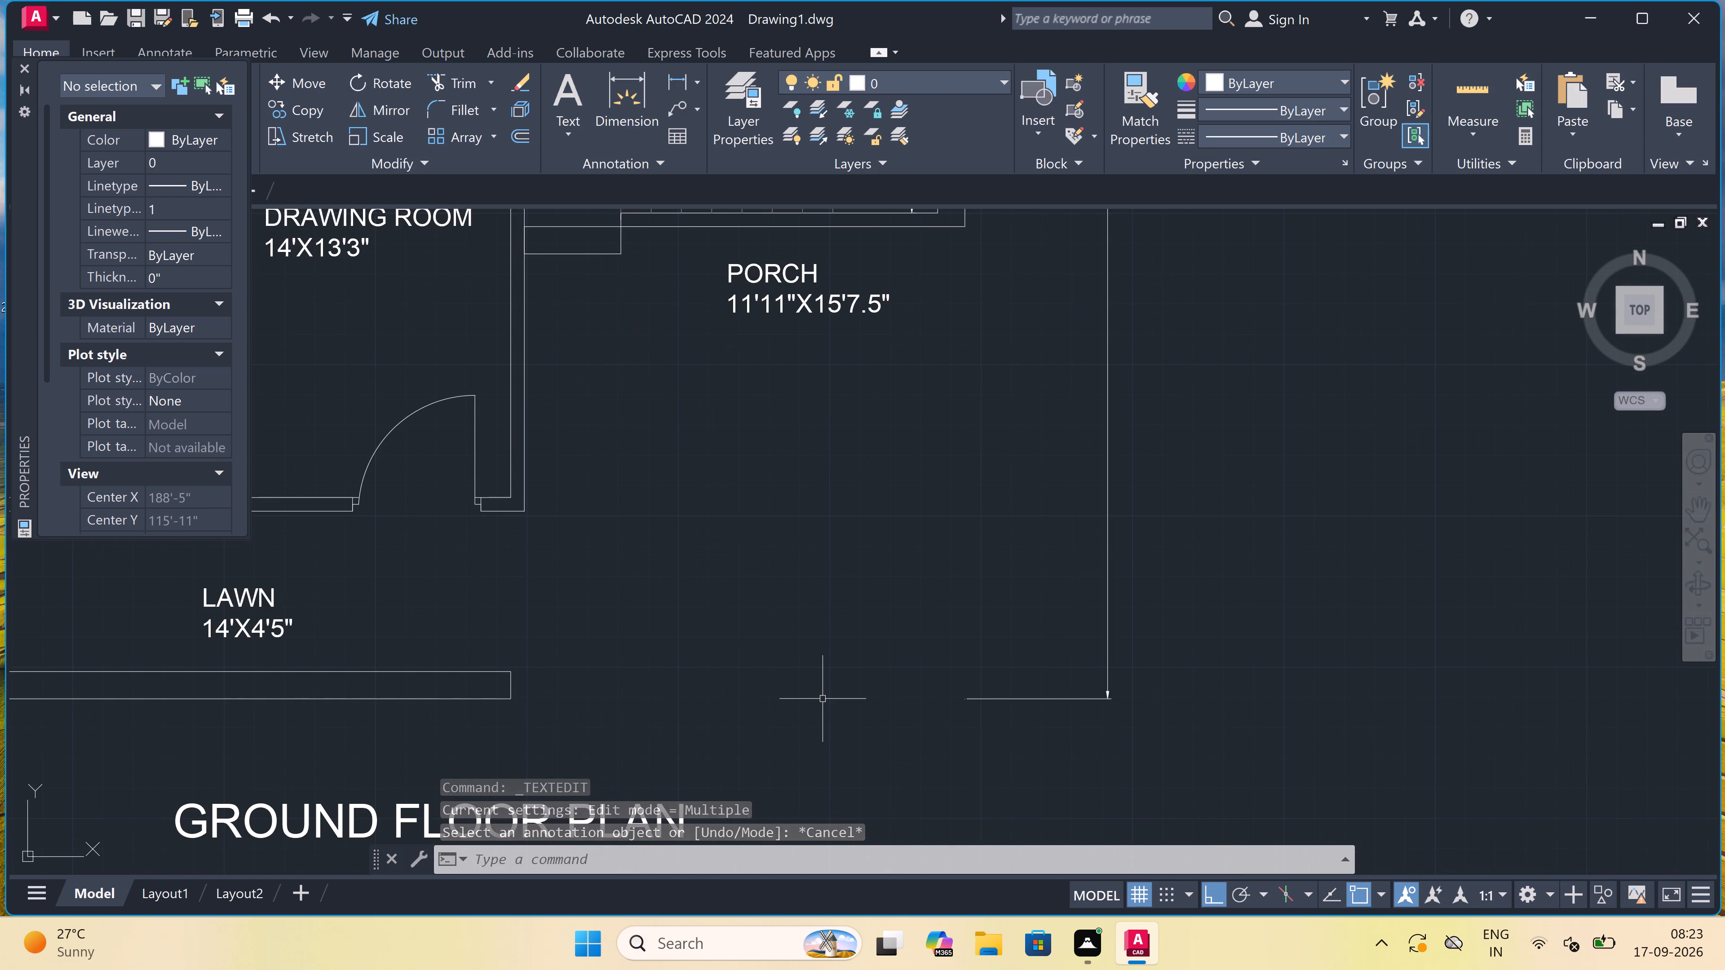
pyautogui.scroll(-1, 831, 688)
pyautogui.press('l')
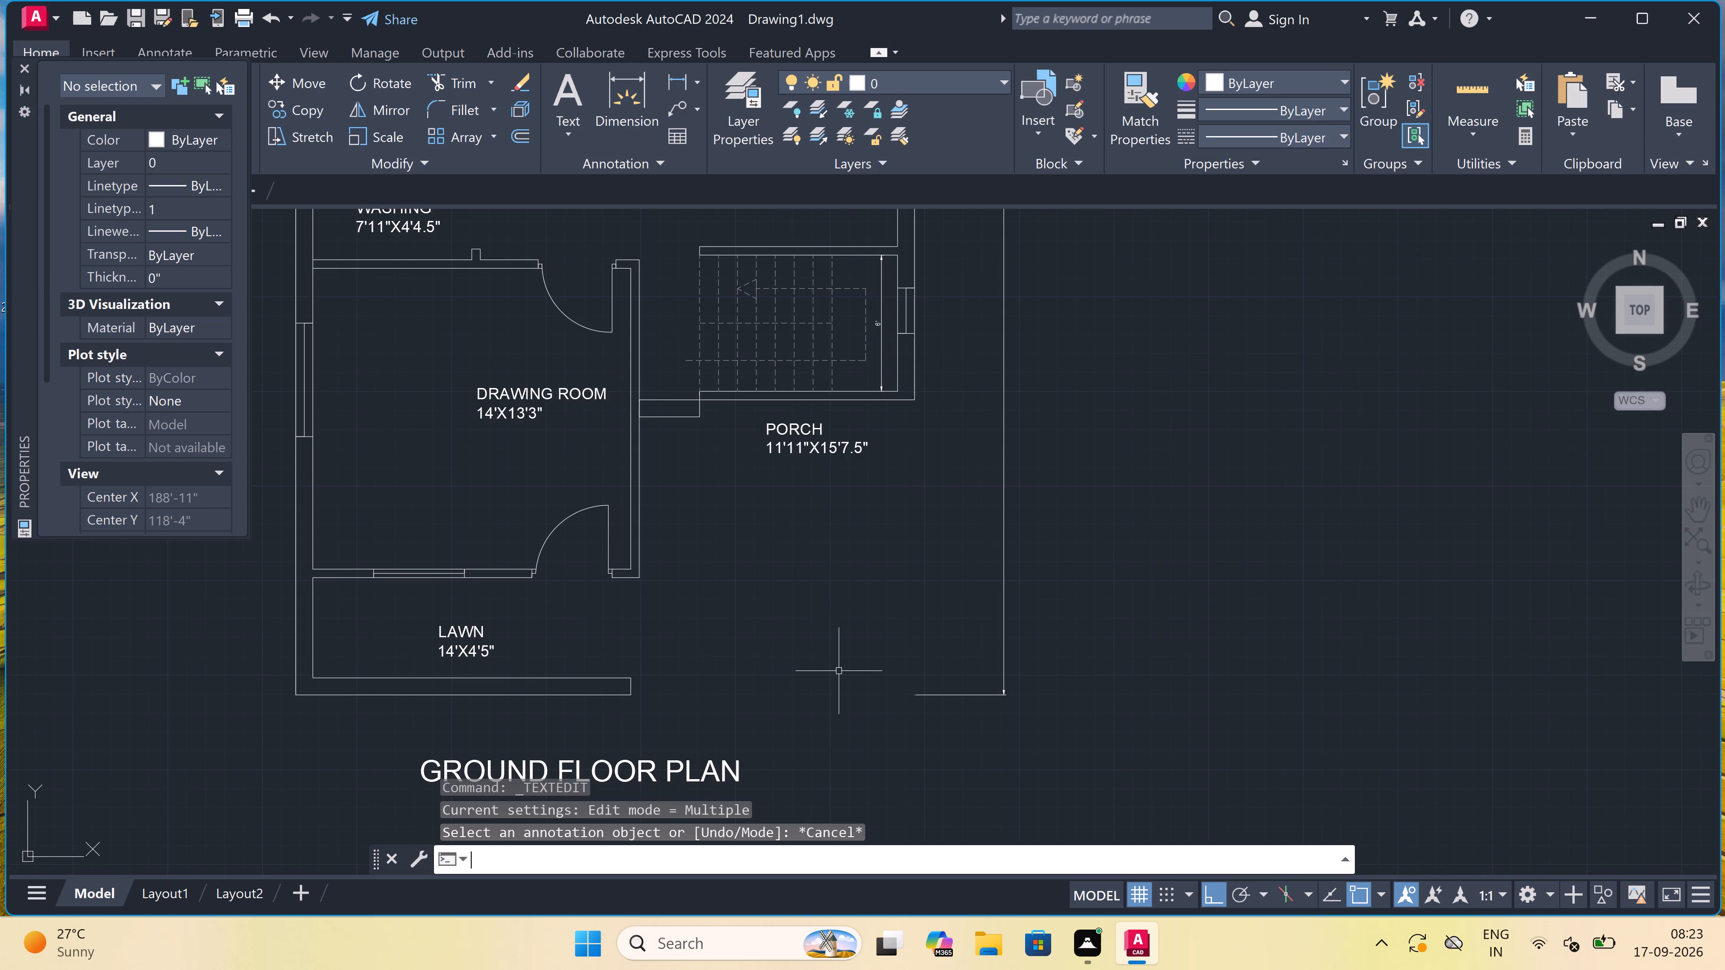
pyautogui.press('space')
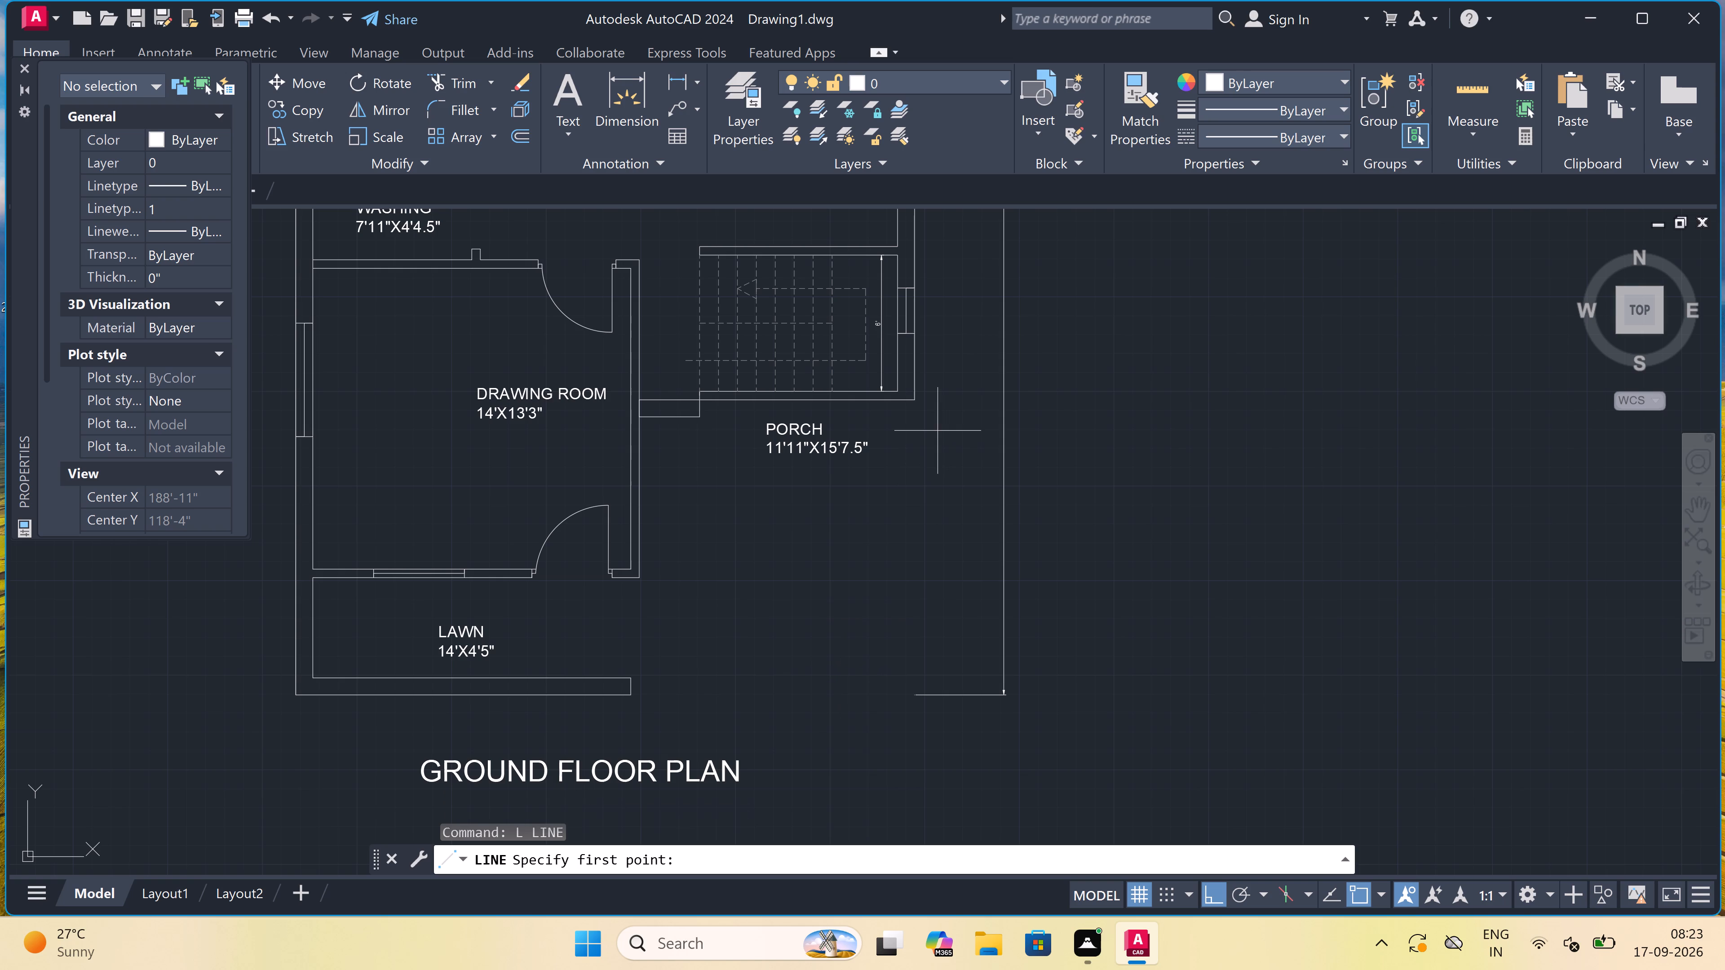
pyautogui.doubleClick(920, 400)
pyautogui.scroll(2, 914, 693)
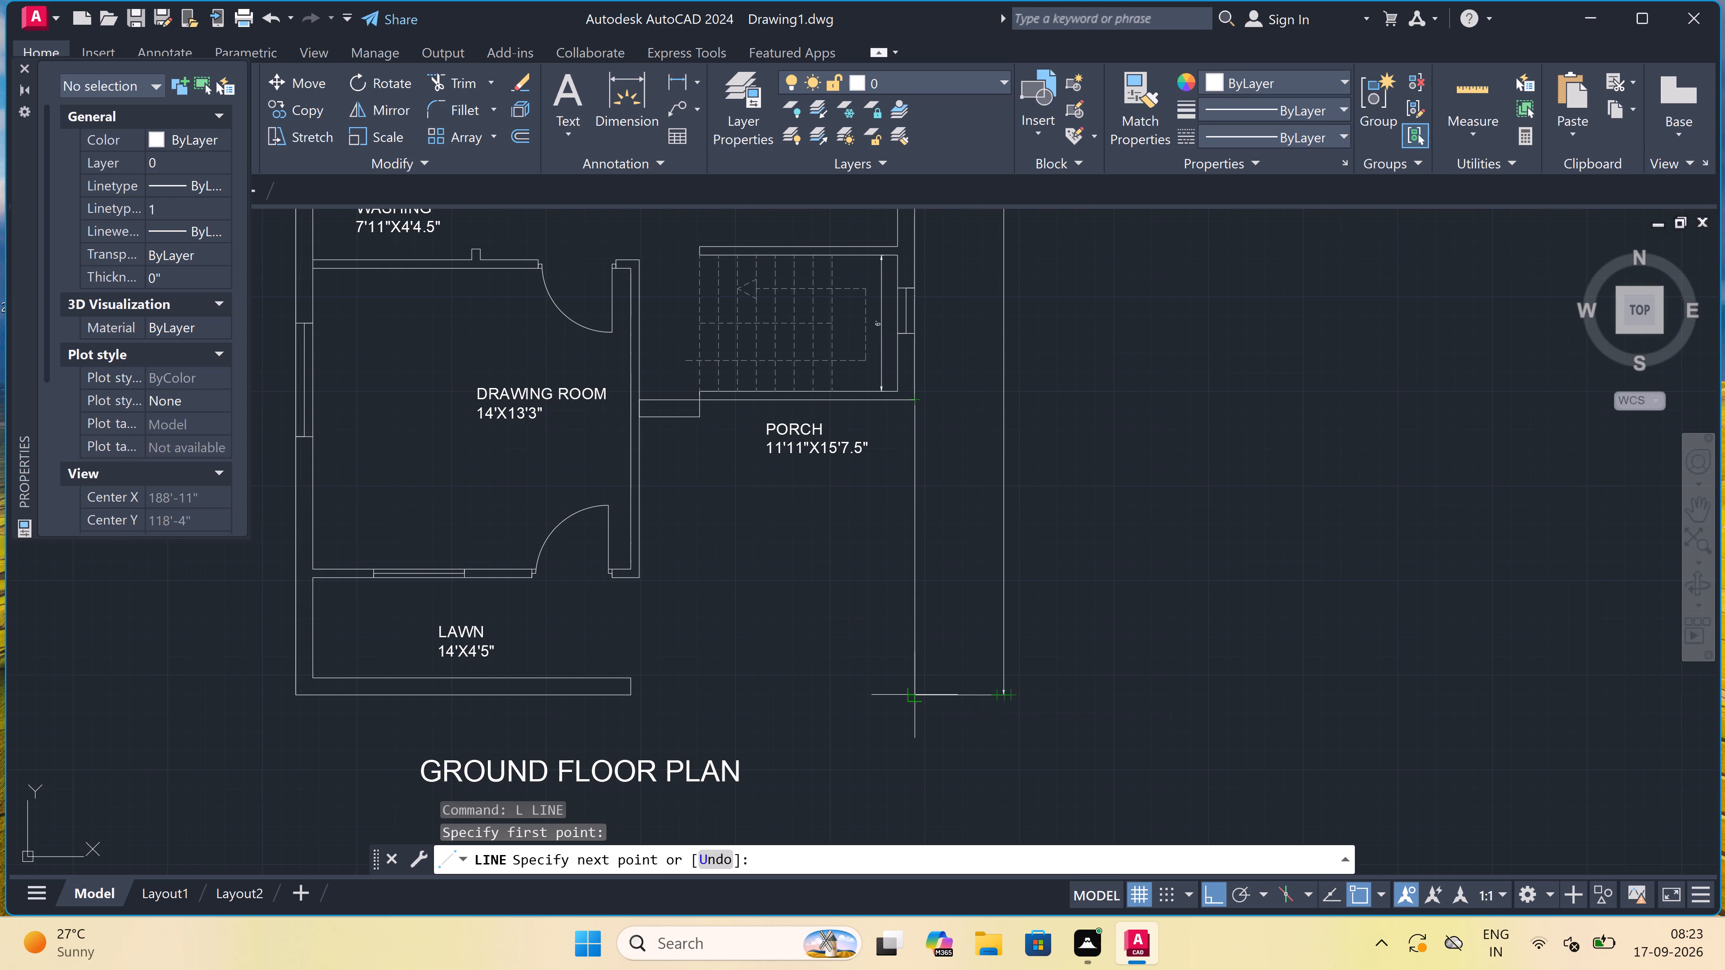
pyautogui.scroll(2, 914, 693)
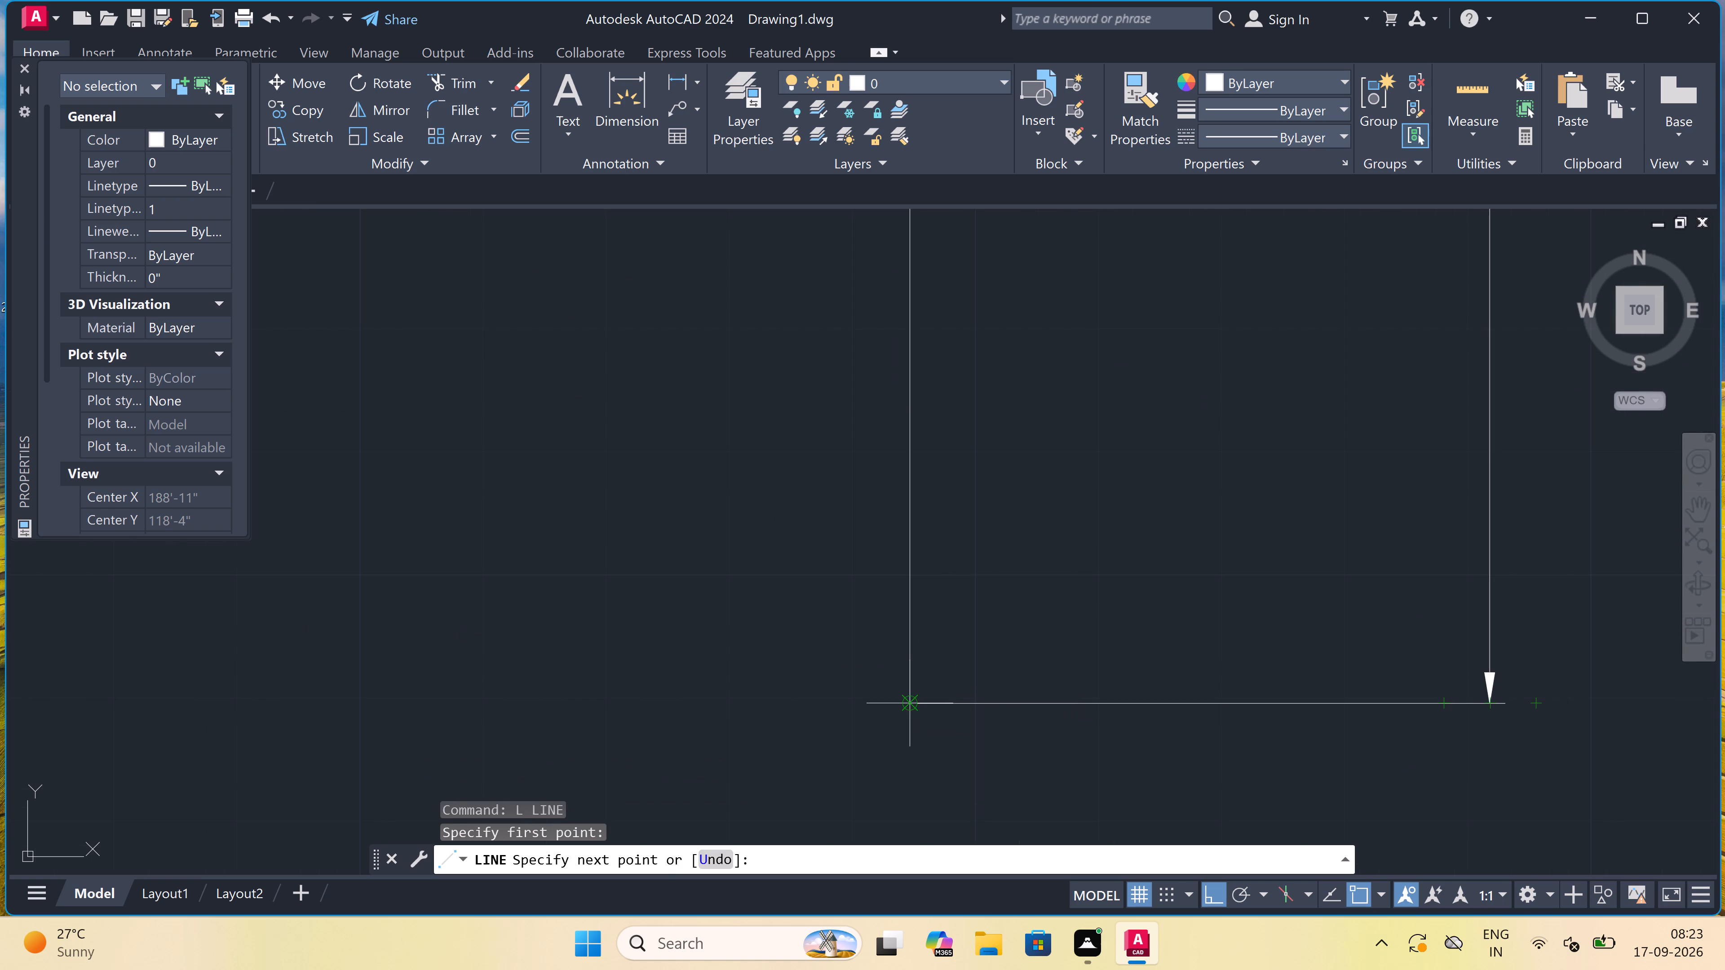
pyautogui.doubleClick(907, 702)
pyautogui.press('9')
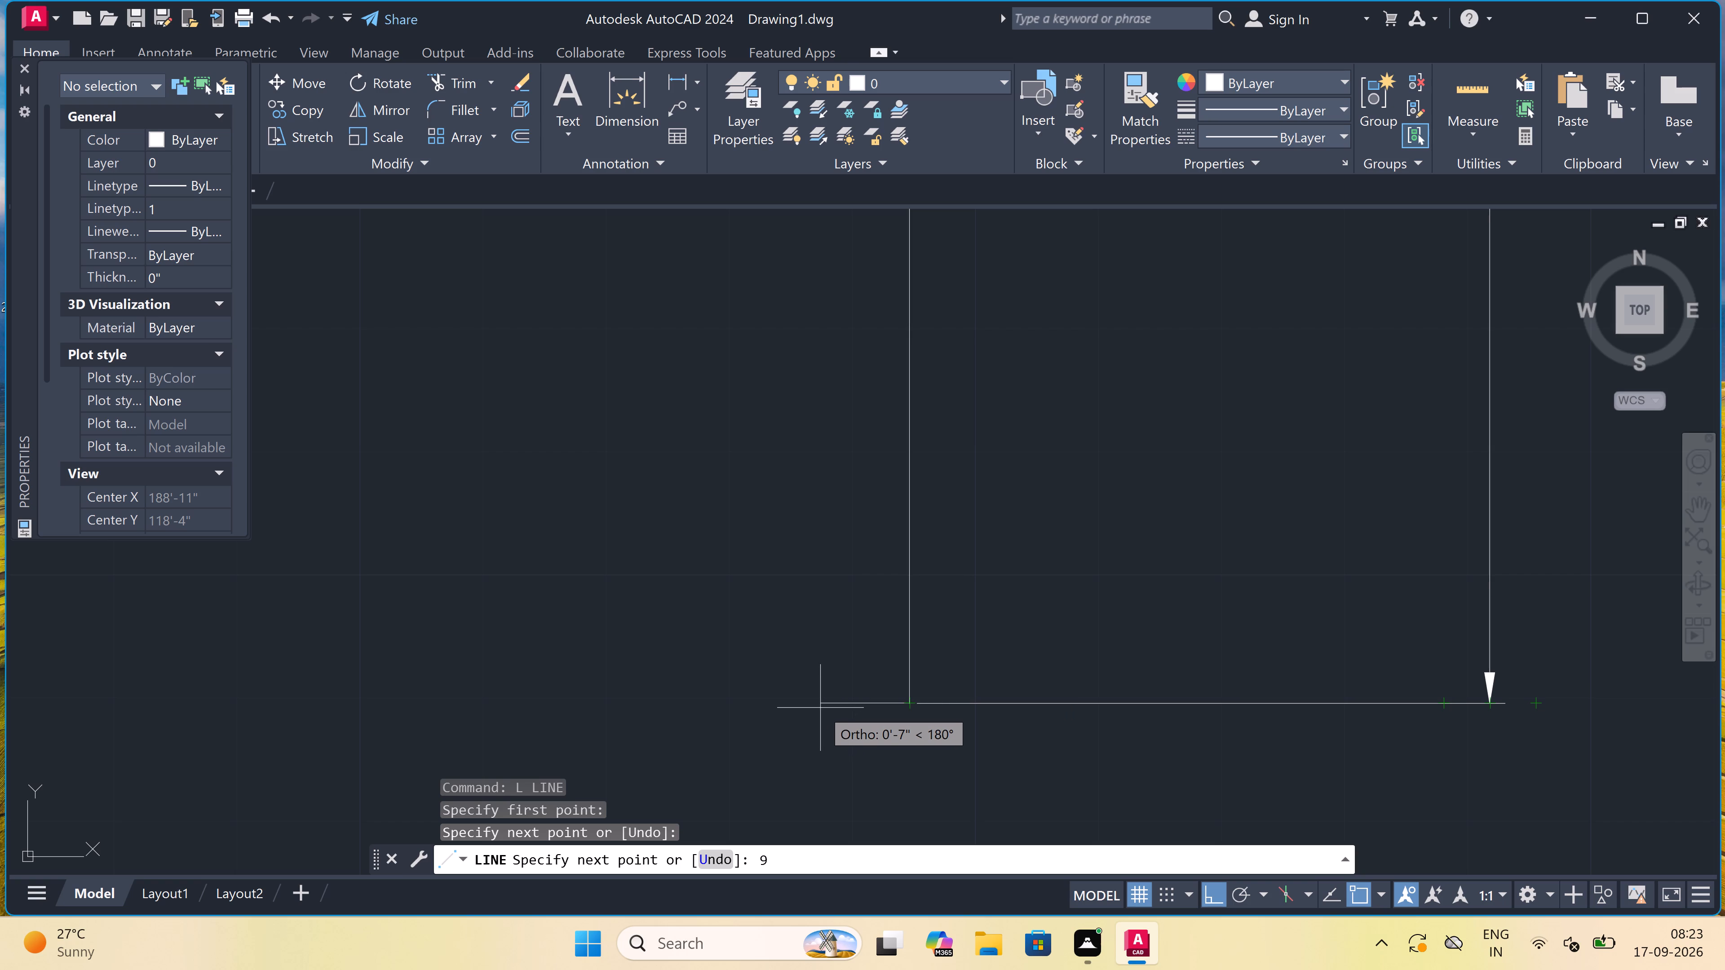
pyautogui.hotkey('shift', '"')
pyautogui.press('space')
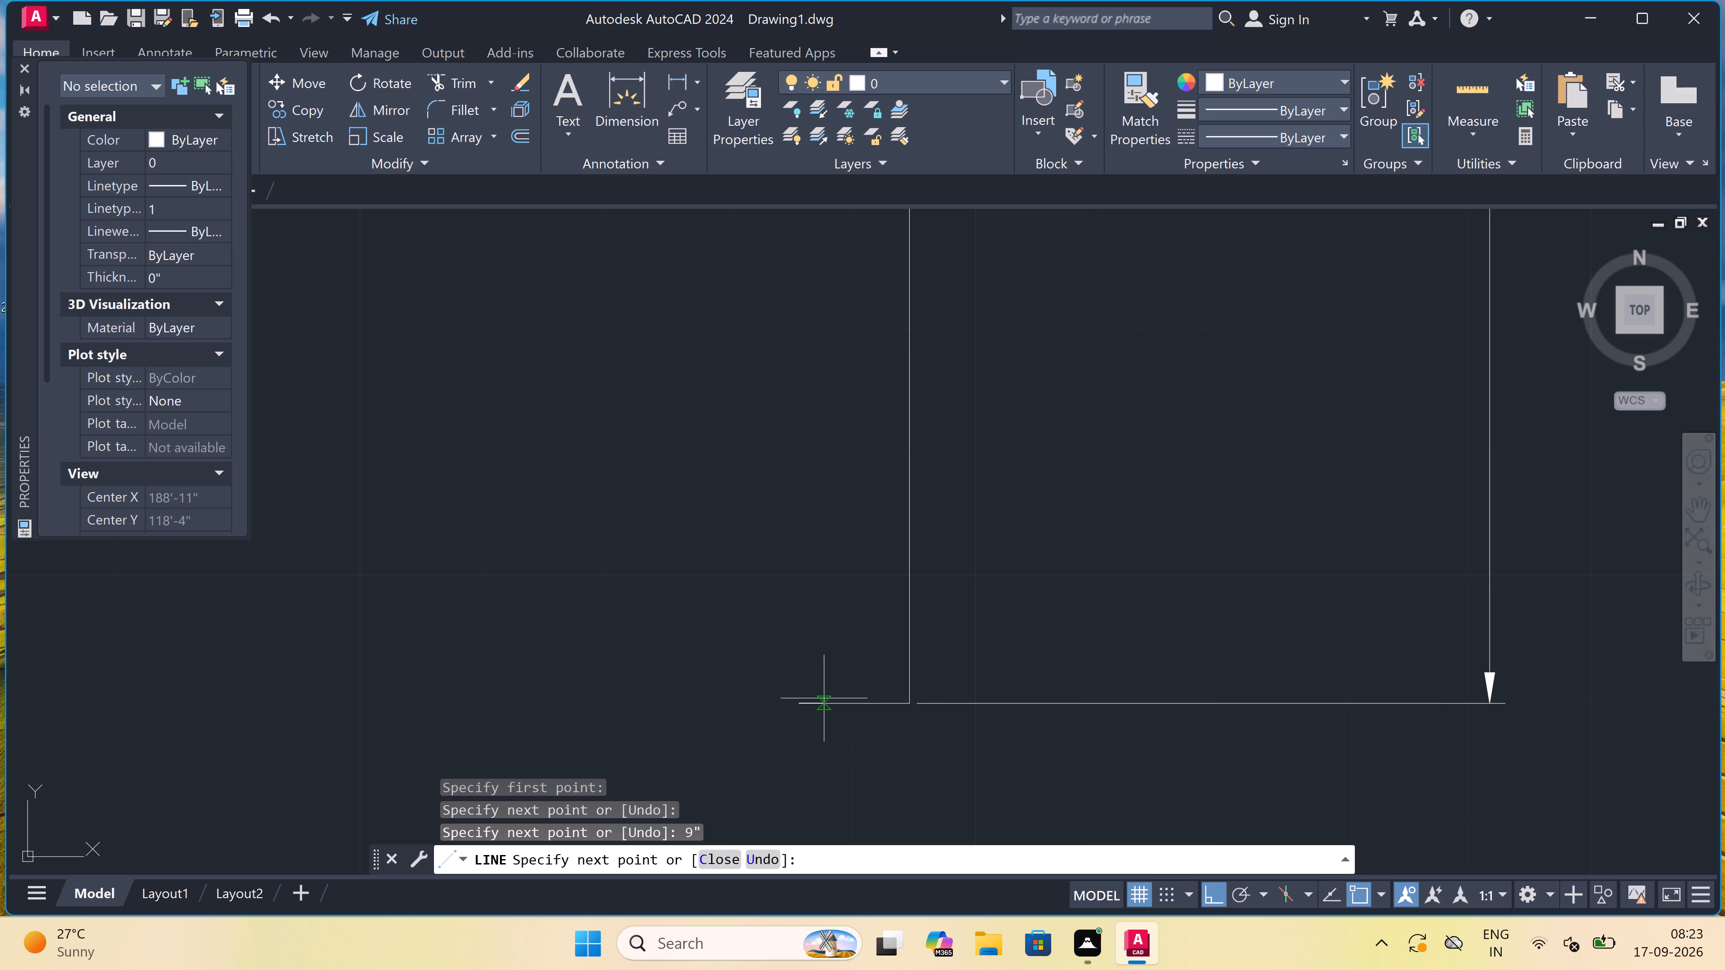
pyautogui.scroll(-4, 829, 697)
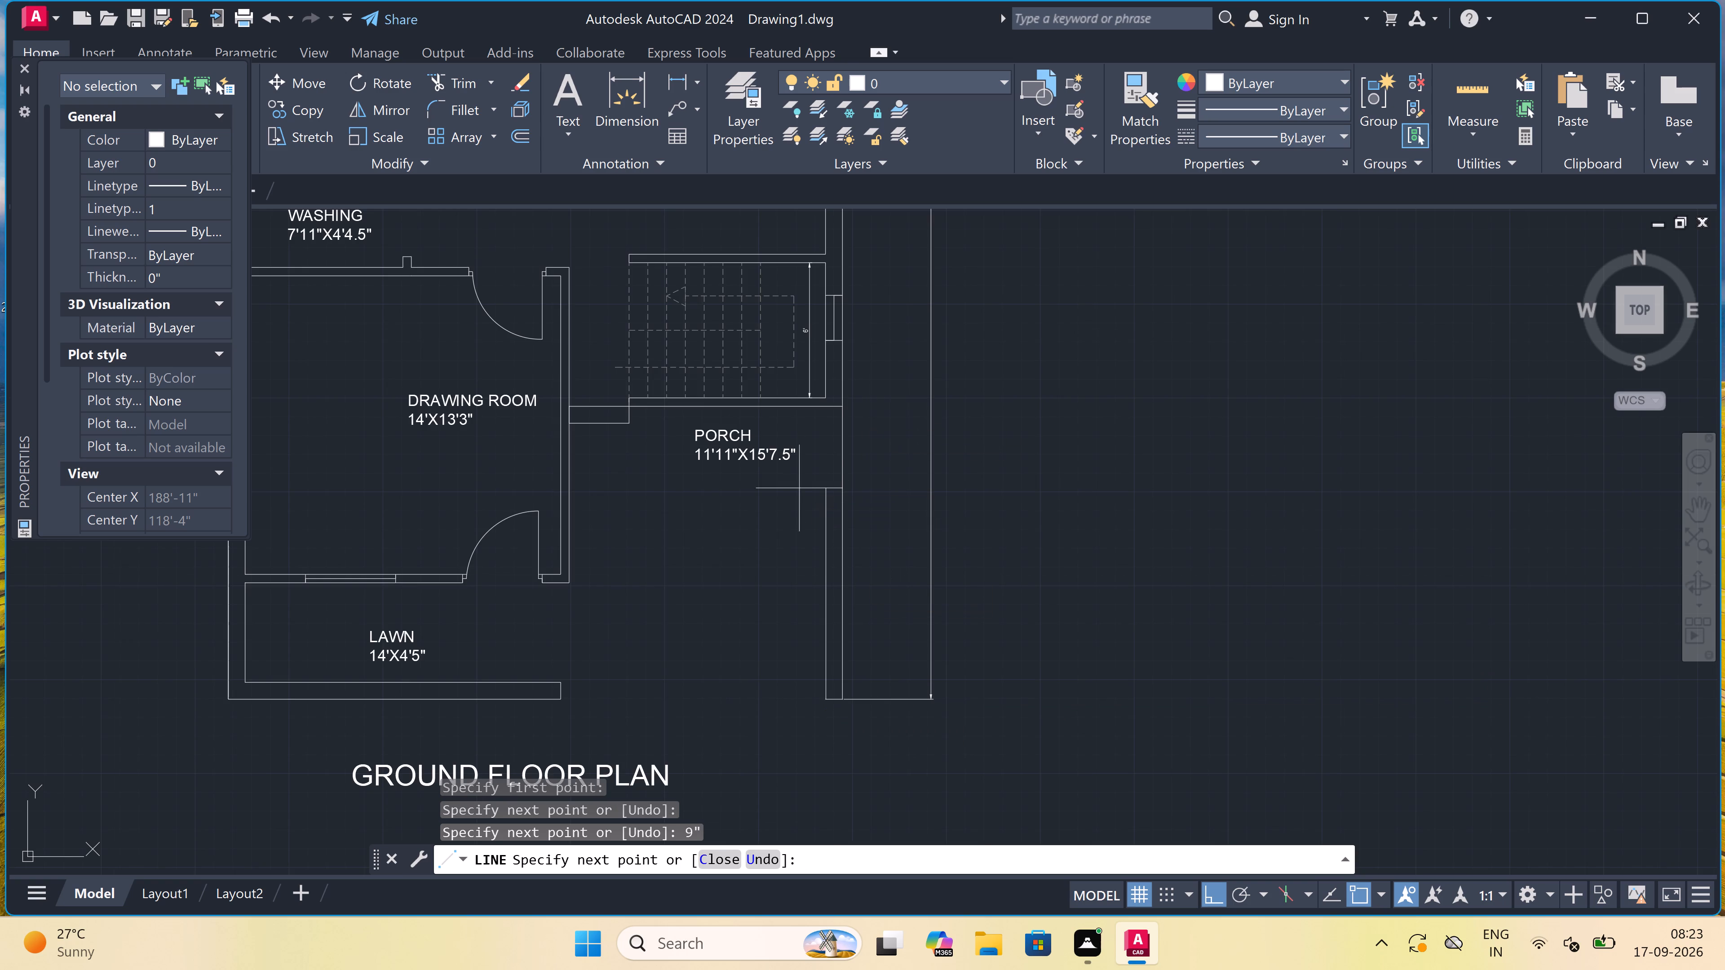
pyautogui.scroll(2, 847, 407)
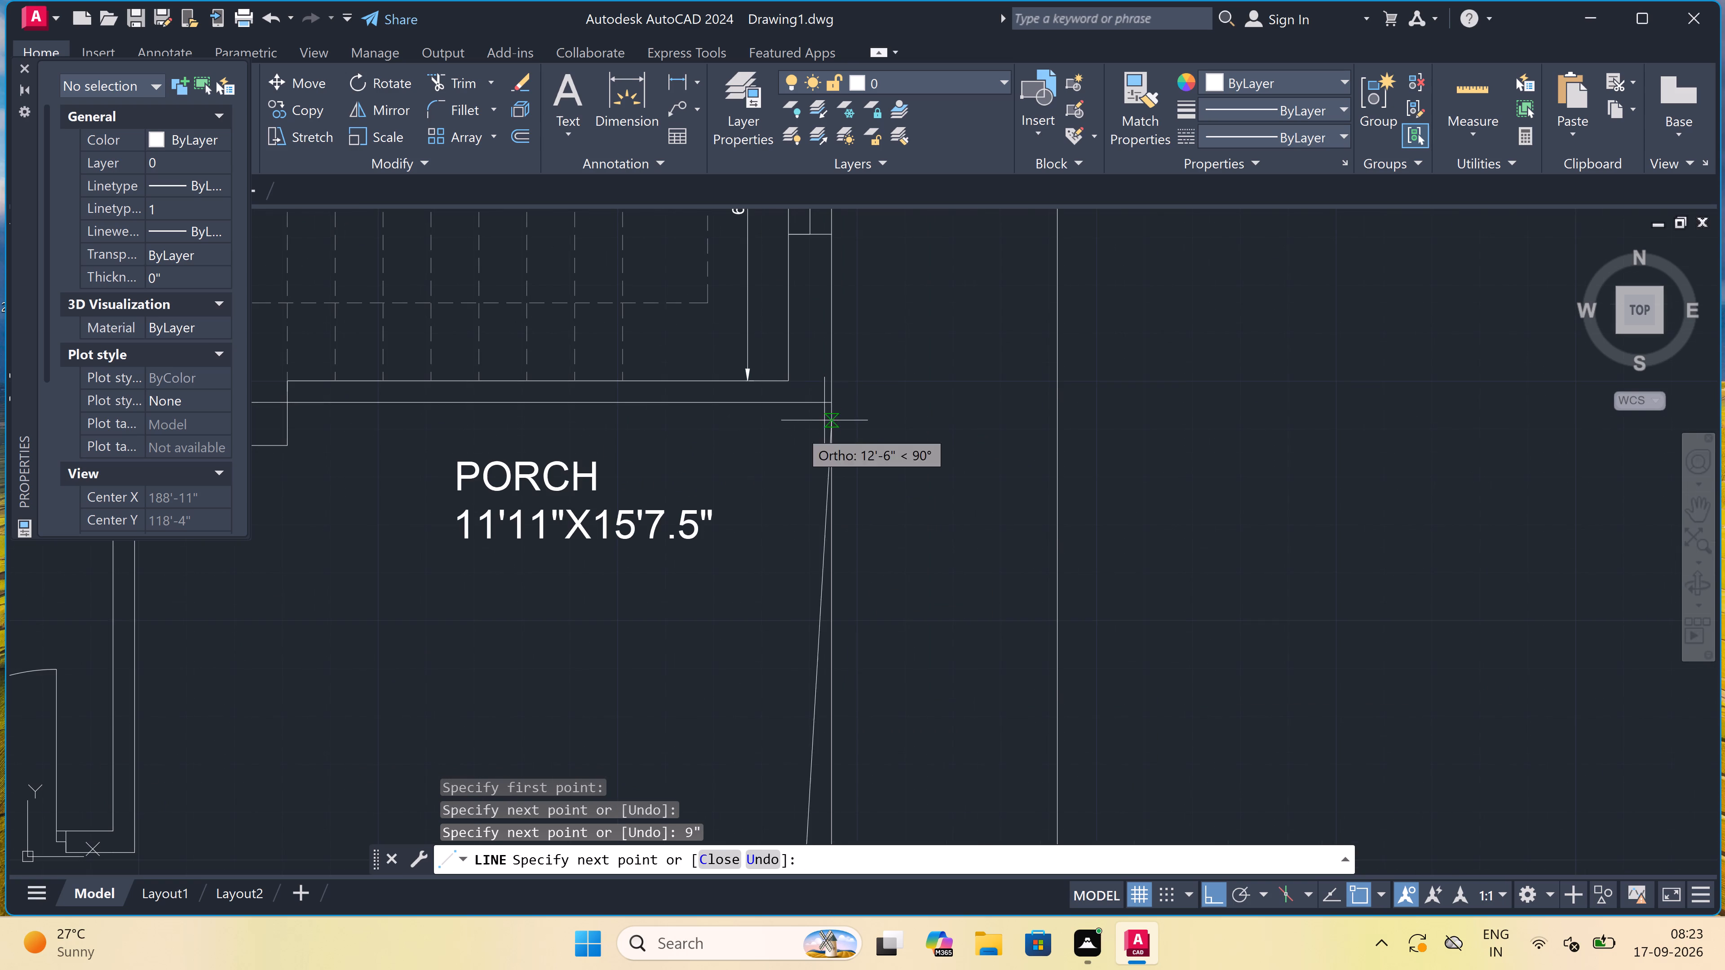
pyautogui.scroll(2, 771, 386)
pyautogui.scroll(2, 805, 428)
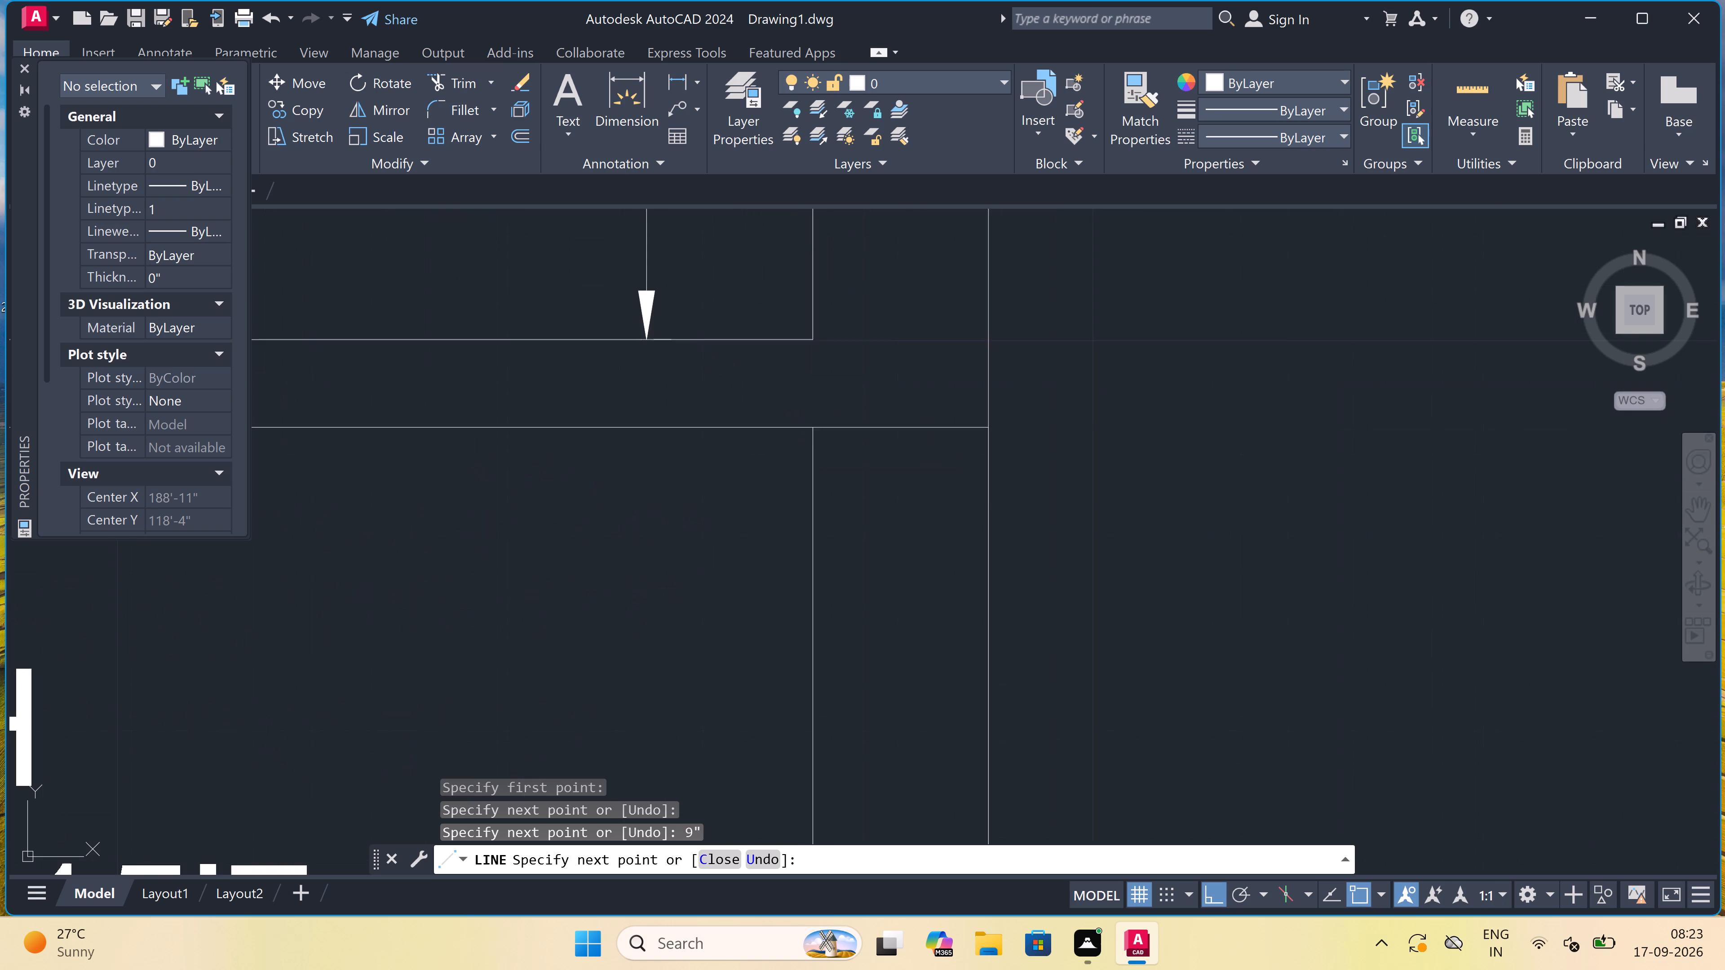
pyautogui.doubleClick(819, 428)
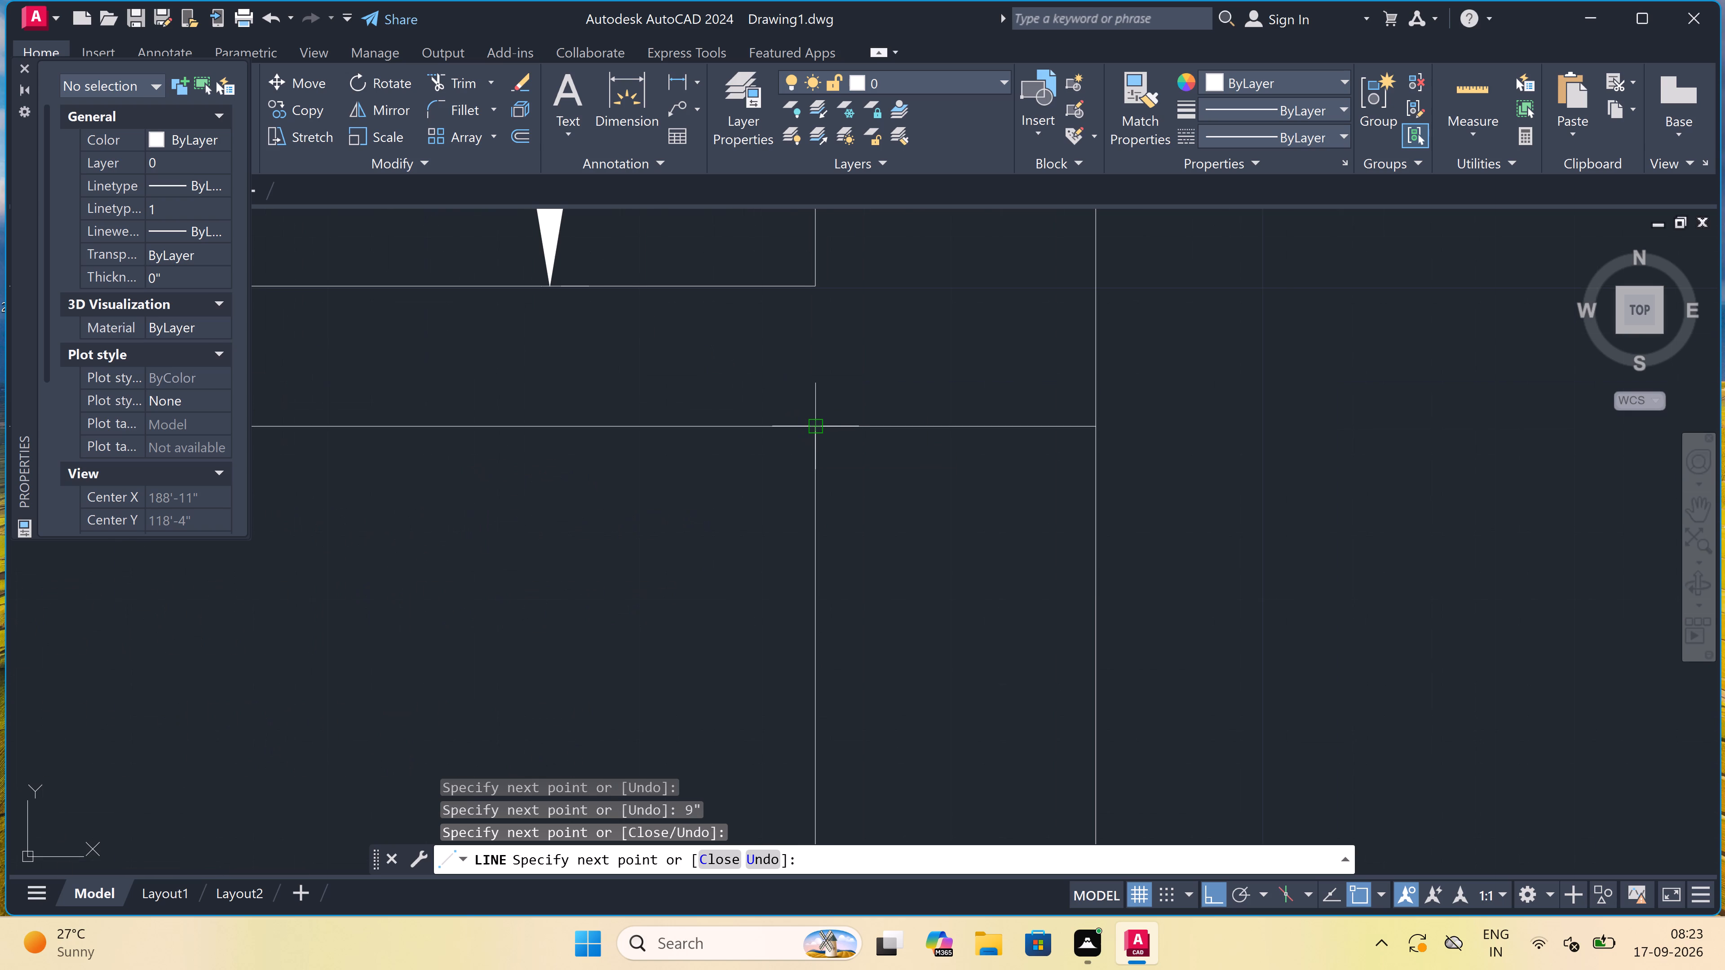
pyautogui.press('Escape')
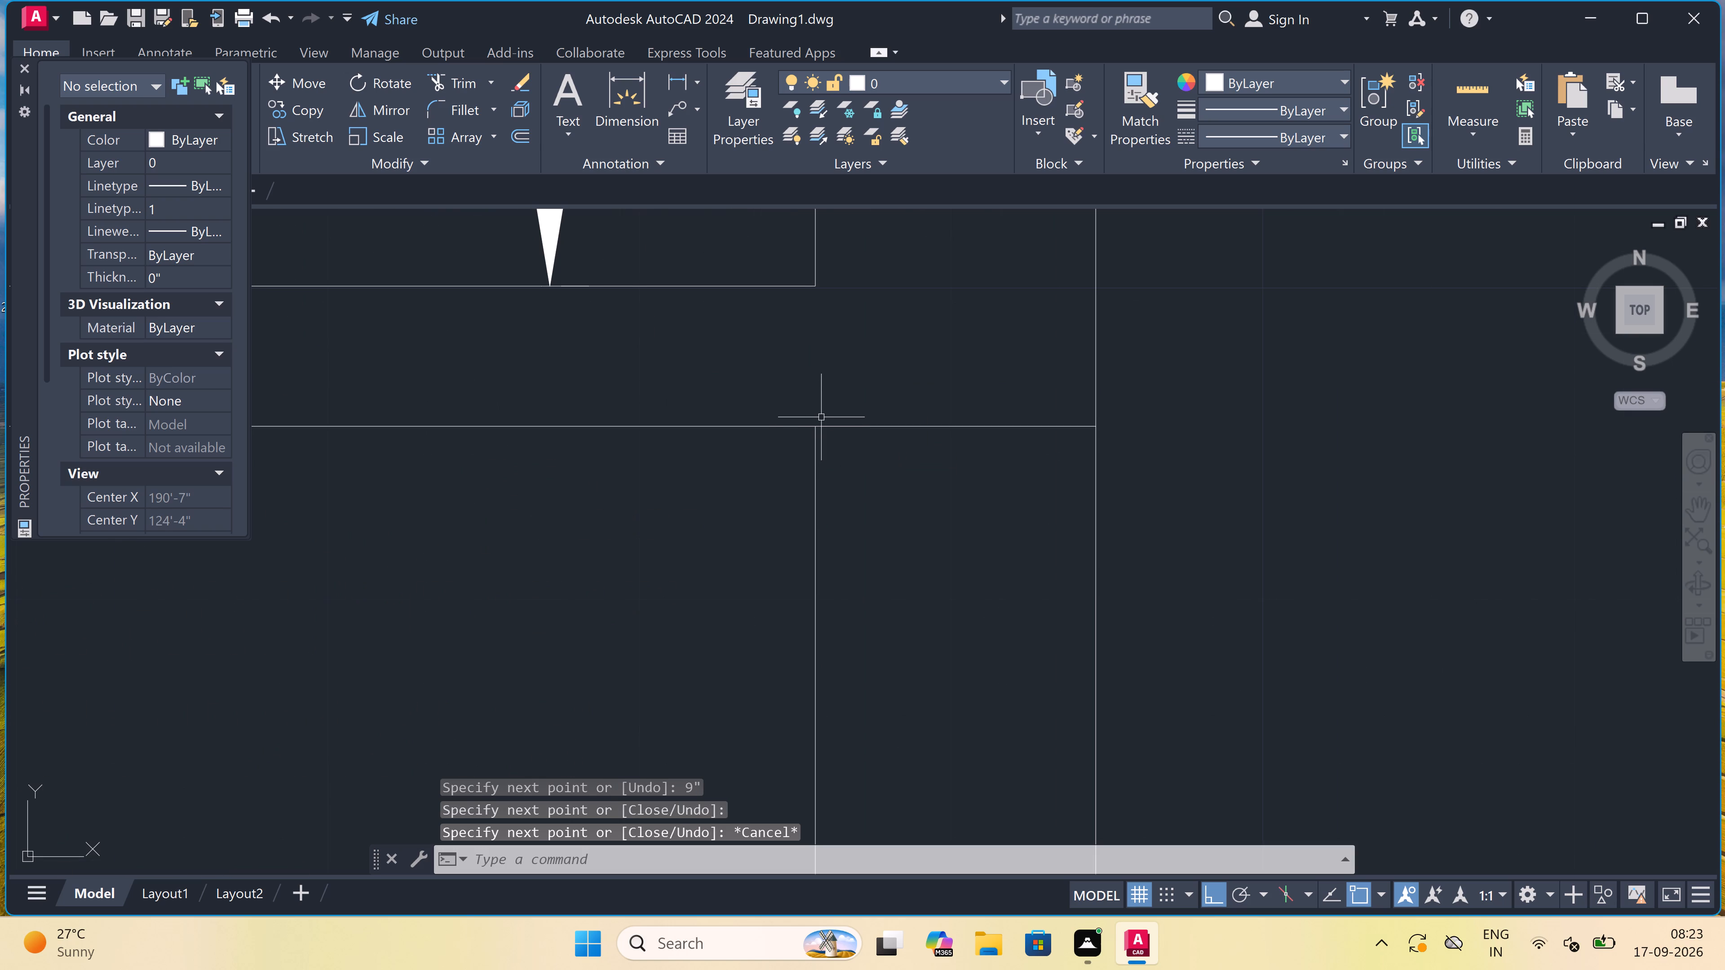
# Trim the staircase south wall's outer line where it crosses between the two faces of the porch's east wall.
pyautogui.press('t')
pyautogui.press('r')
pyautogui.press('space')
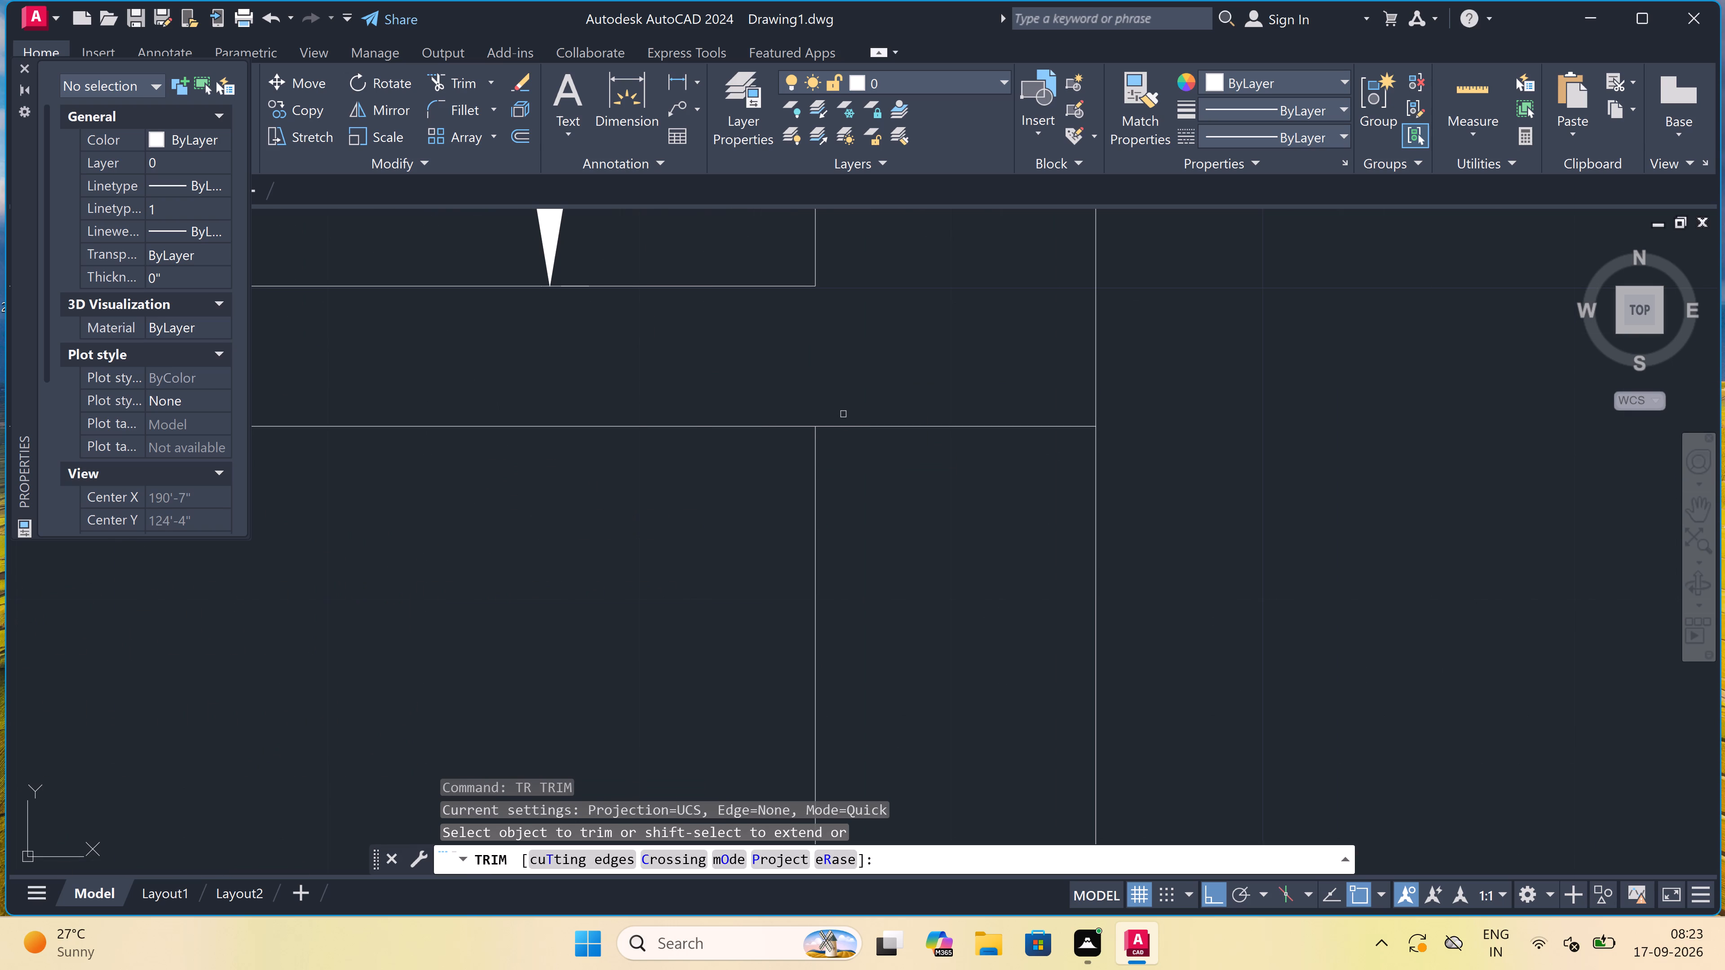
pyautogui.click(900, 380)
pyautogui.click(888, 577)
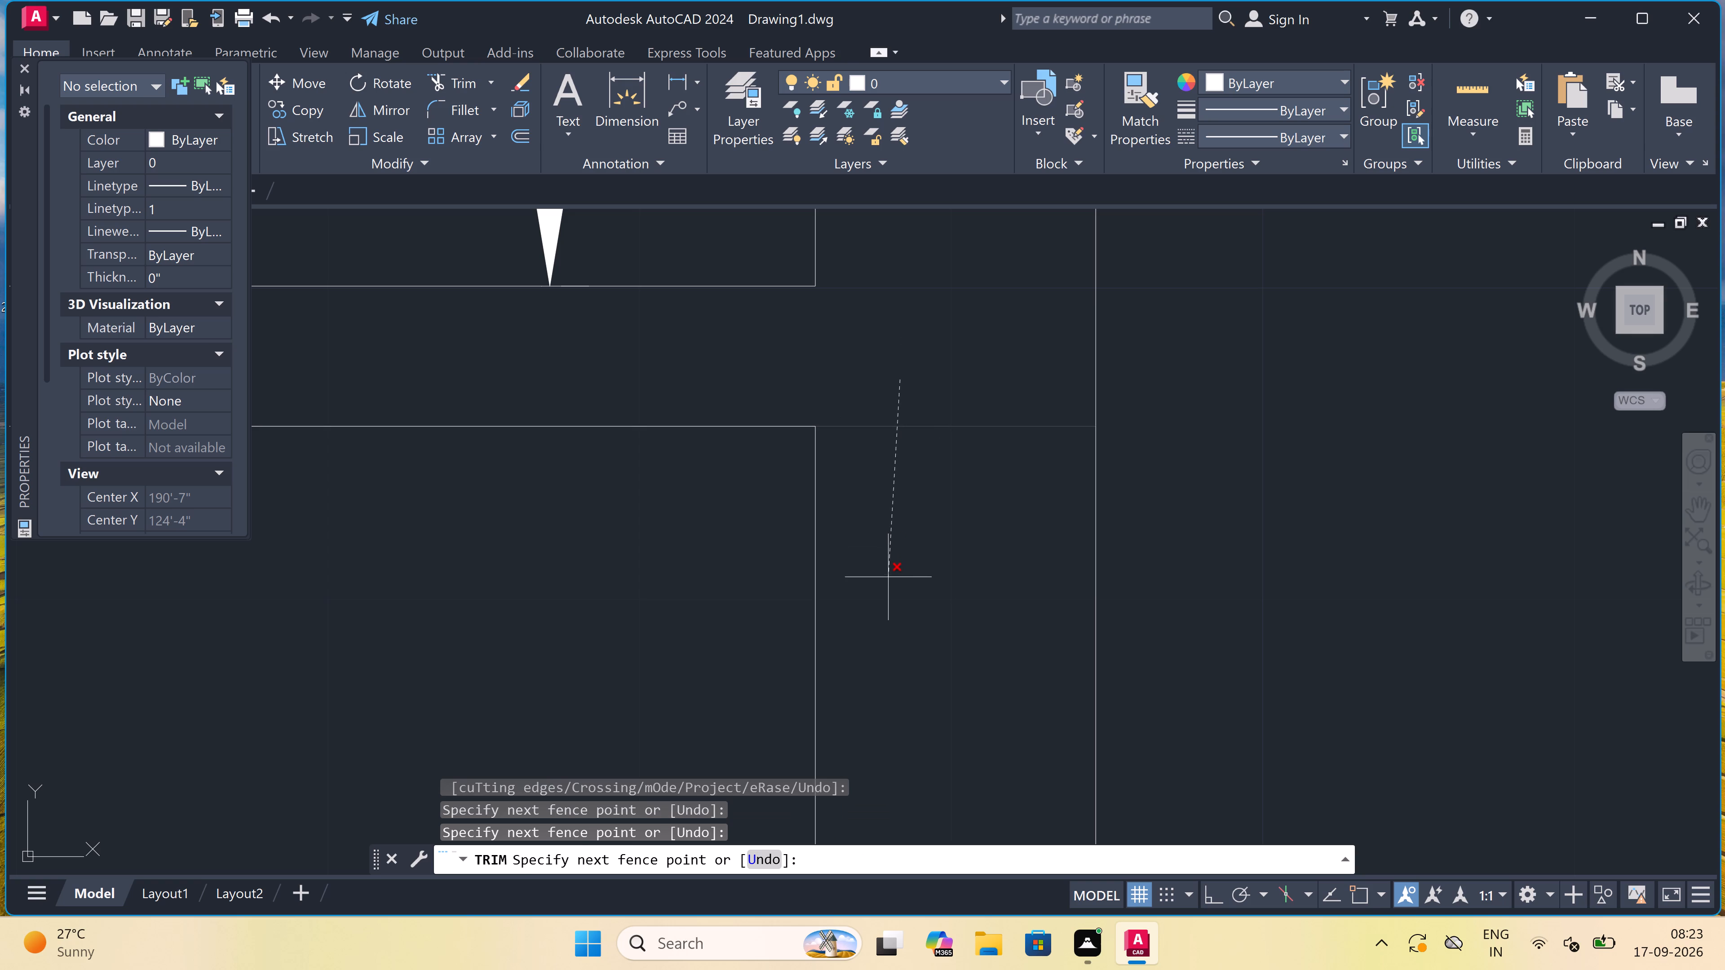
pyautogui.press('Escape')
# Examine the whole ground floor plan, including the porch's east wall, room labels and overall dimensions.
pyautogui.scroll(-5, 902, 427)
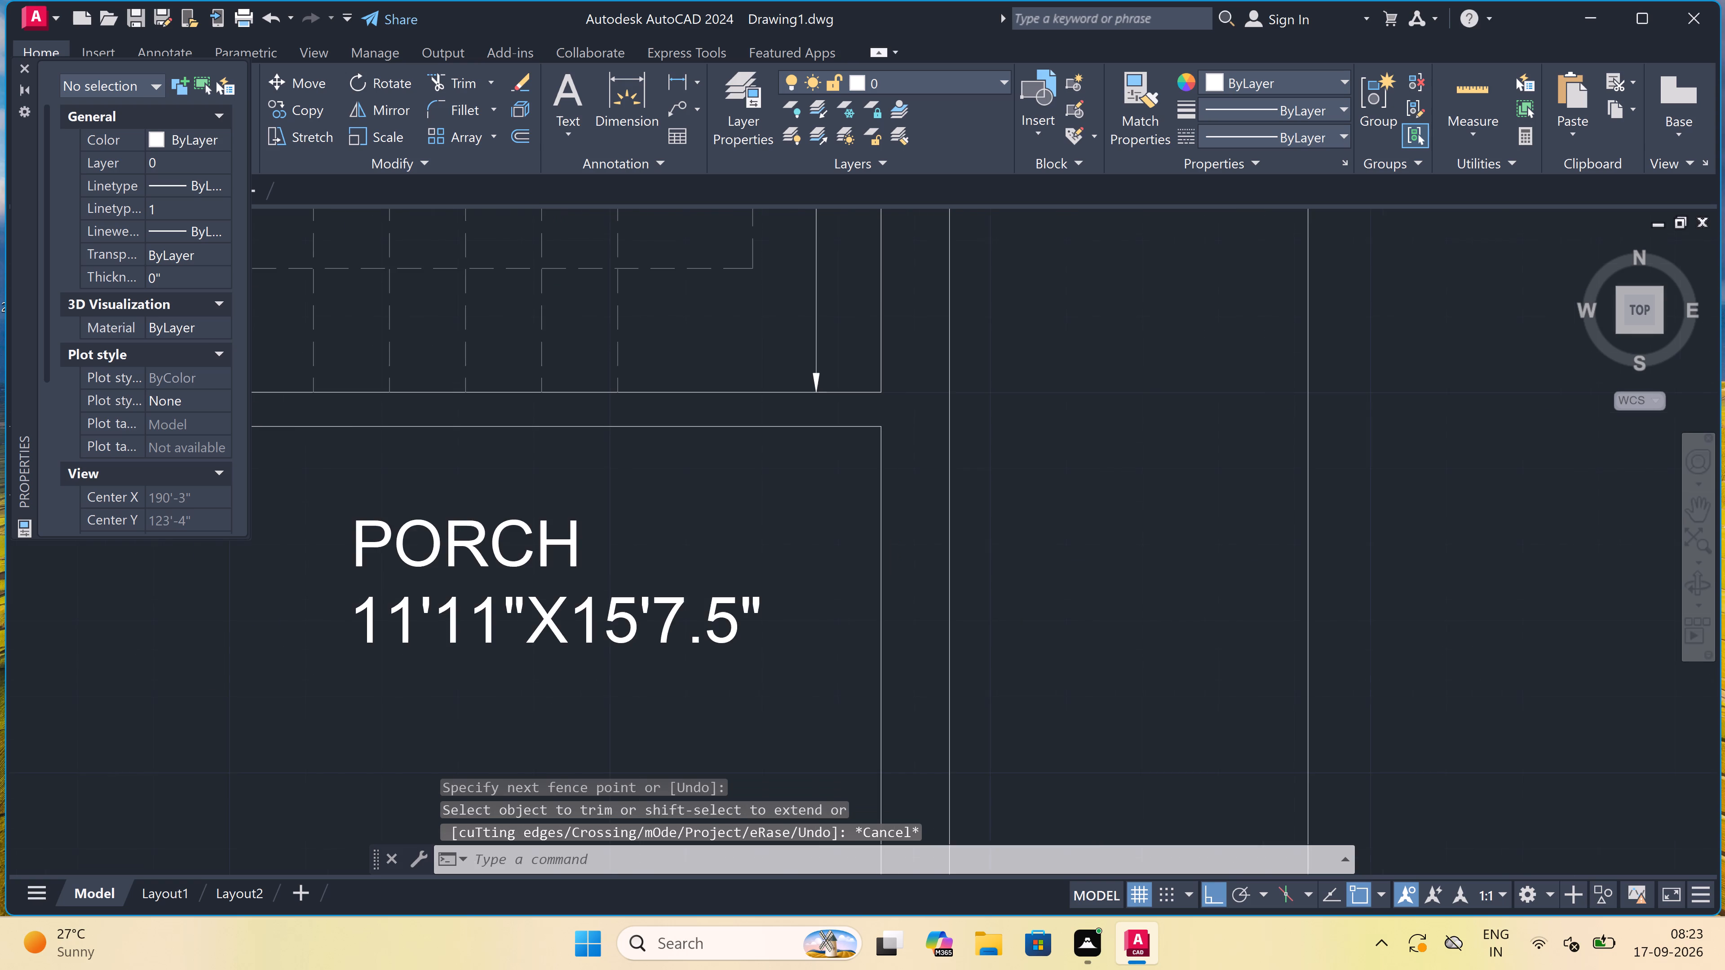
pyautogui.scroll(-3, 904, 424)
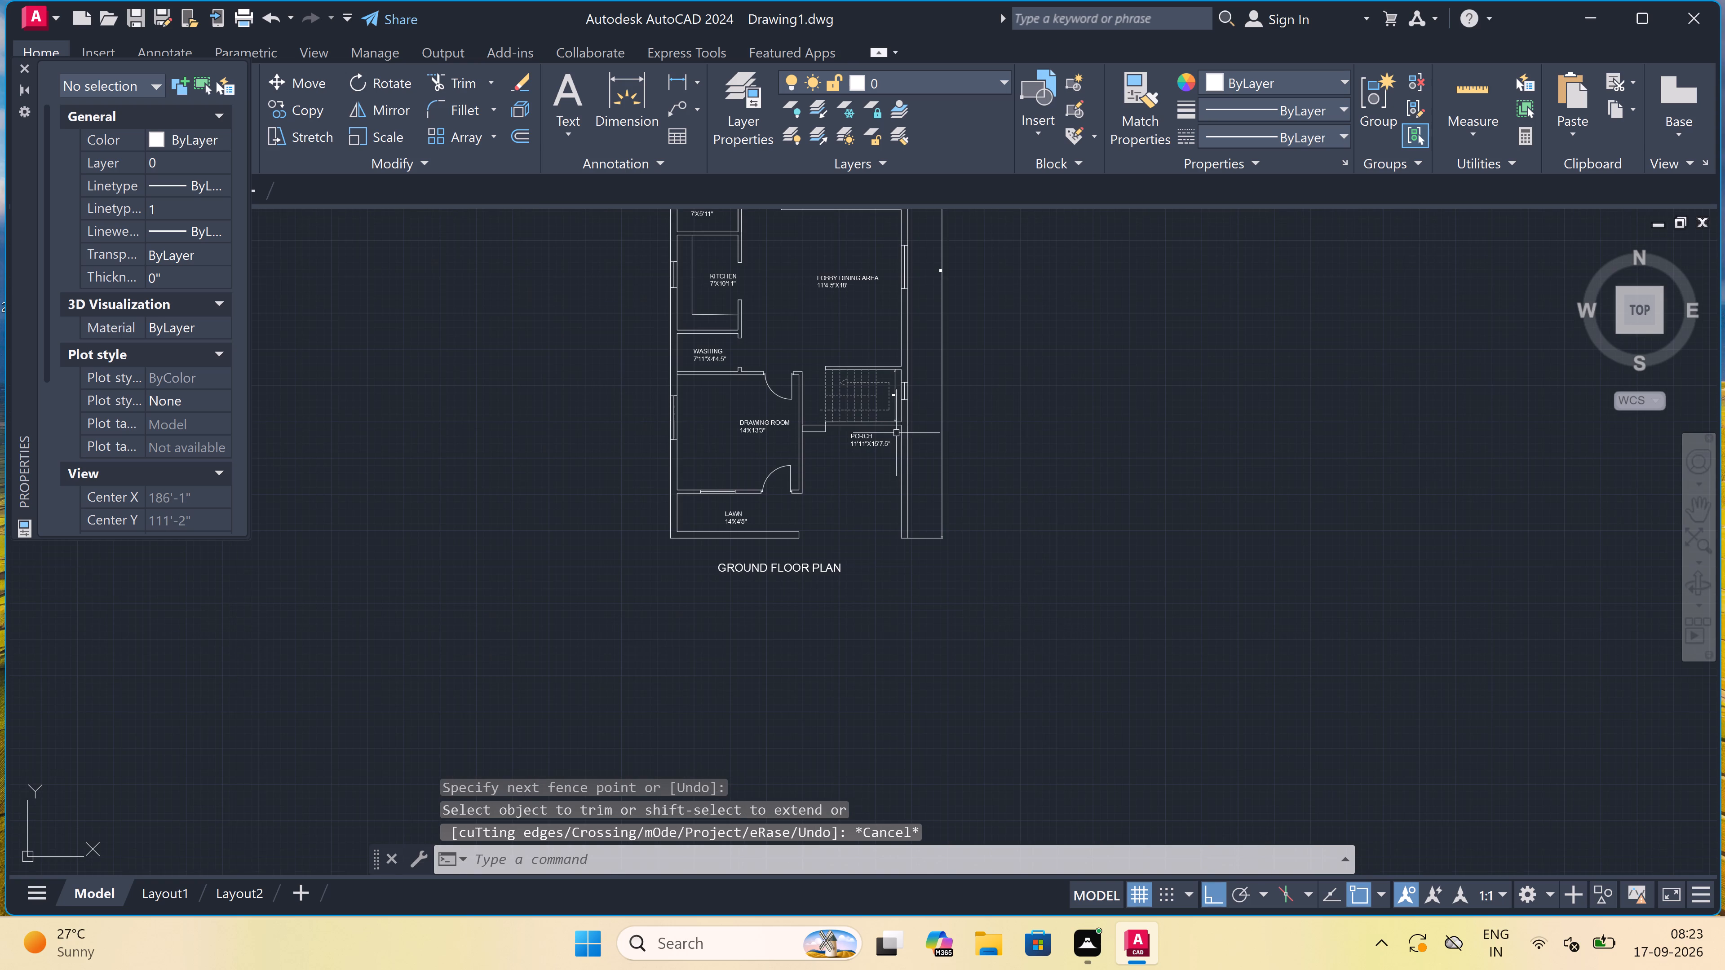
pyautogui.scroll(-4, 856, 500)
pyautogui.scroll(4, 846, 458)
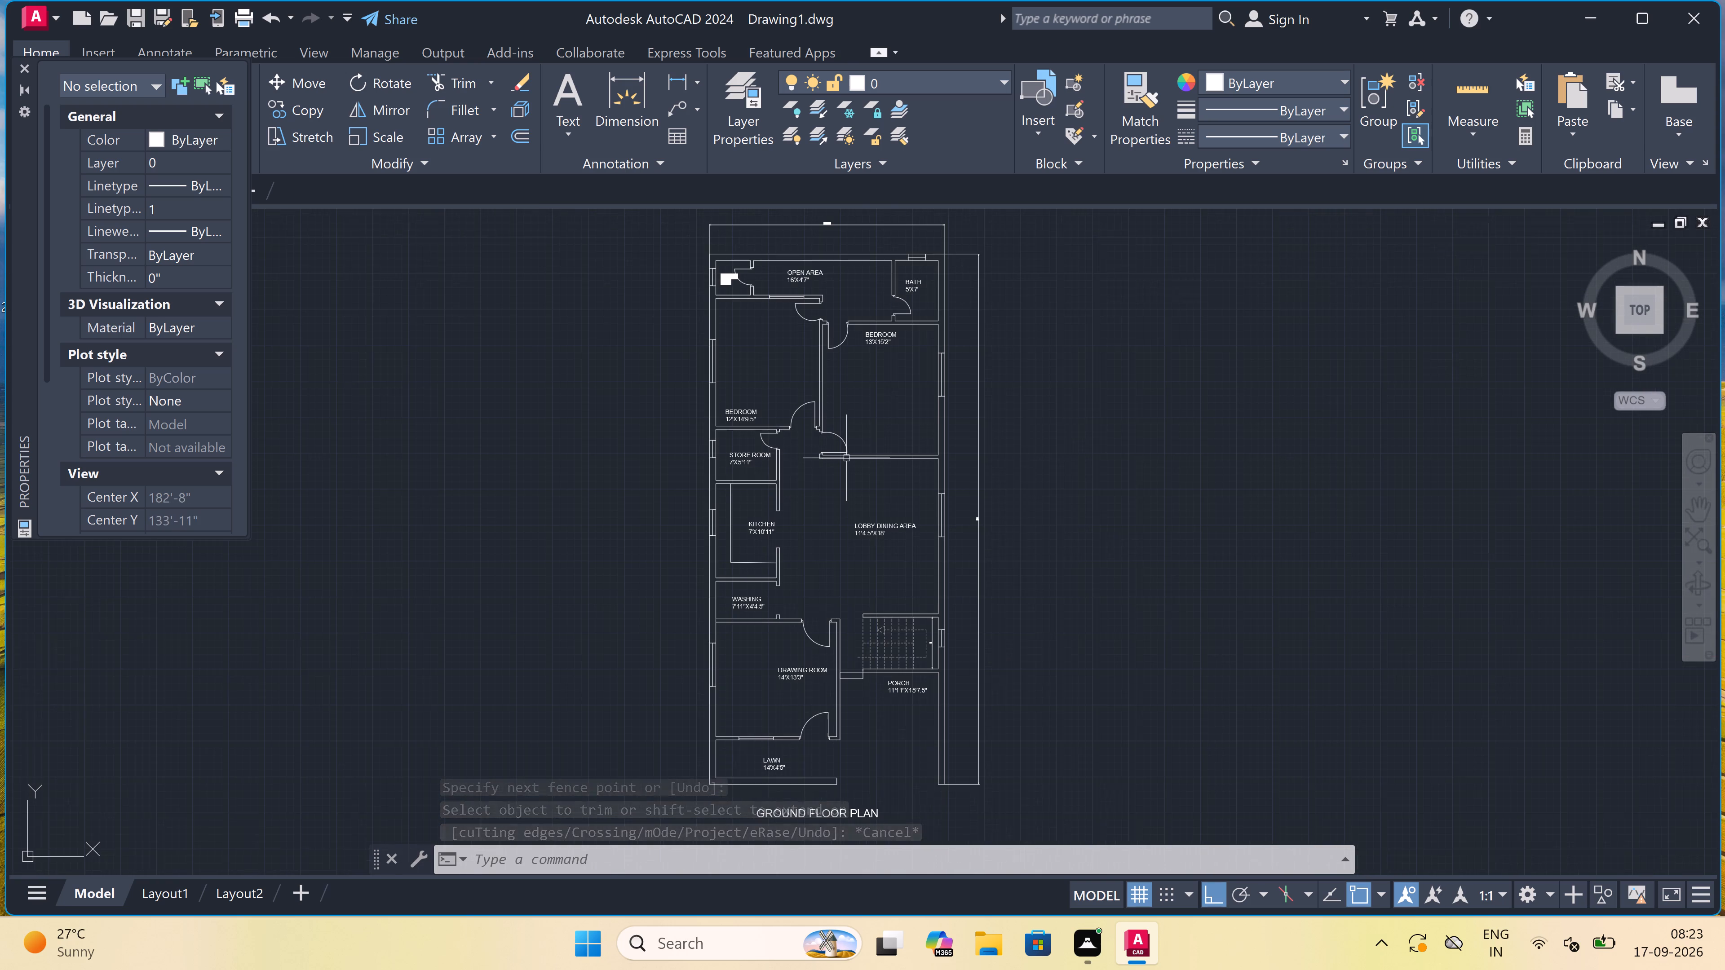
pyautogui.scroll(-1, 846, 458)
pyautogui.scroll(3, 846, 458)
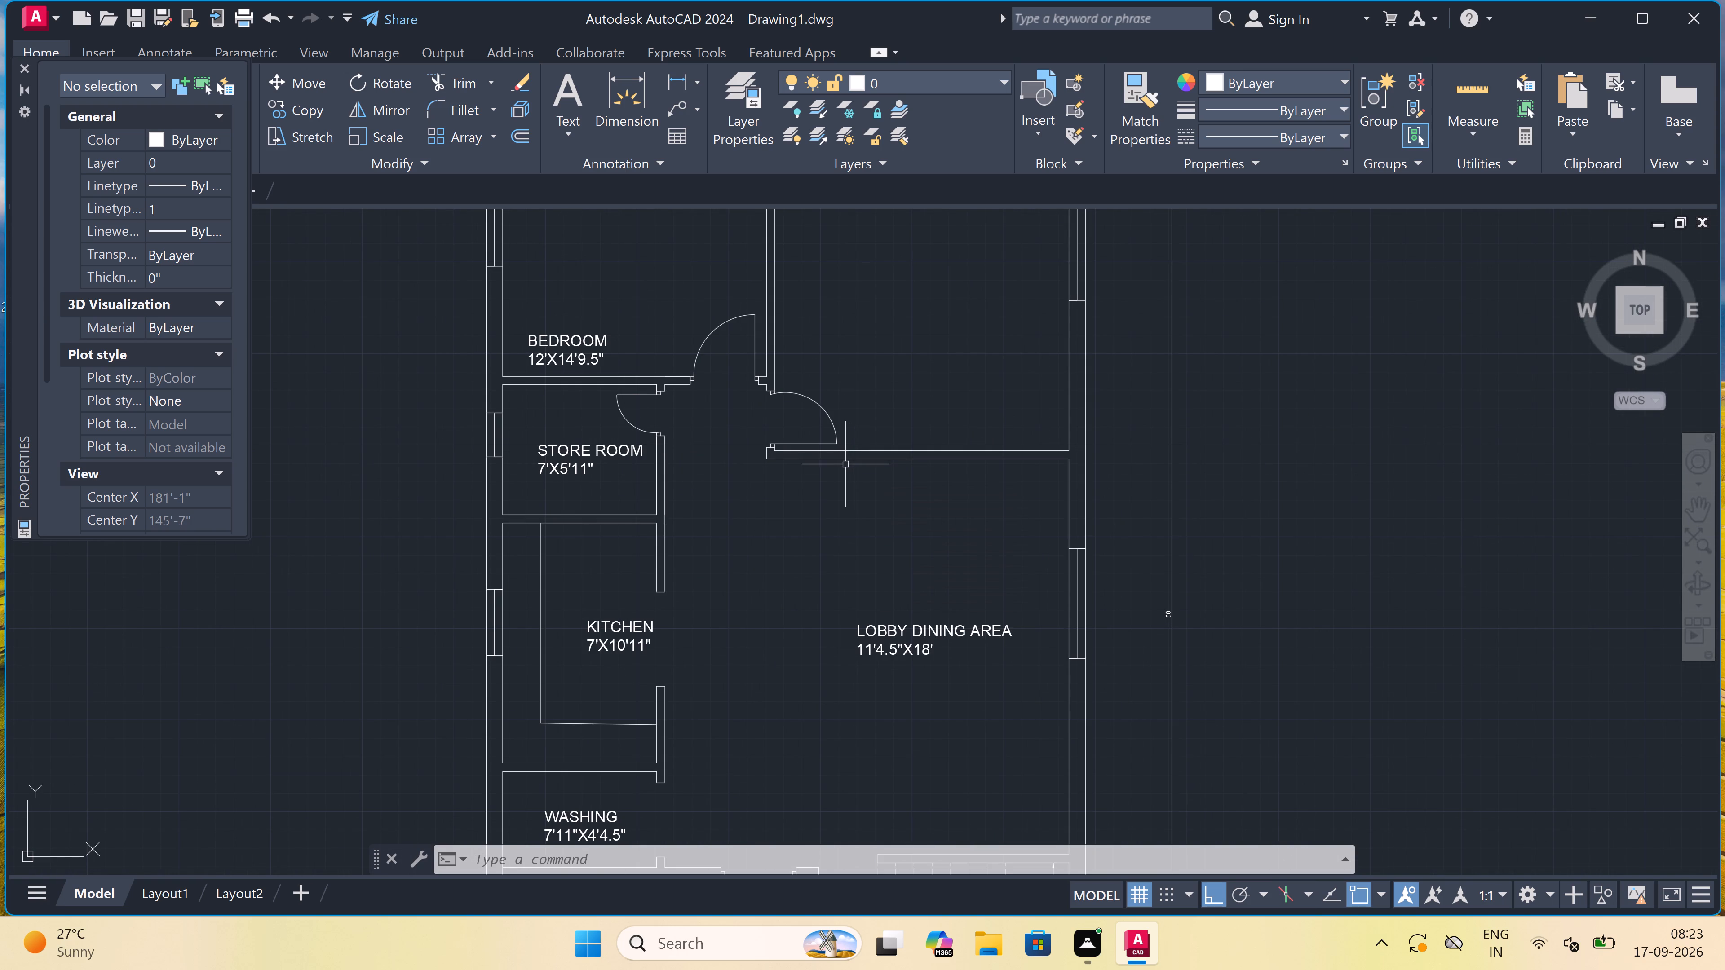
pyautogui.scroll(-2, 833, 474)
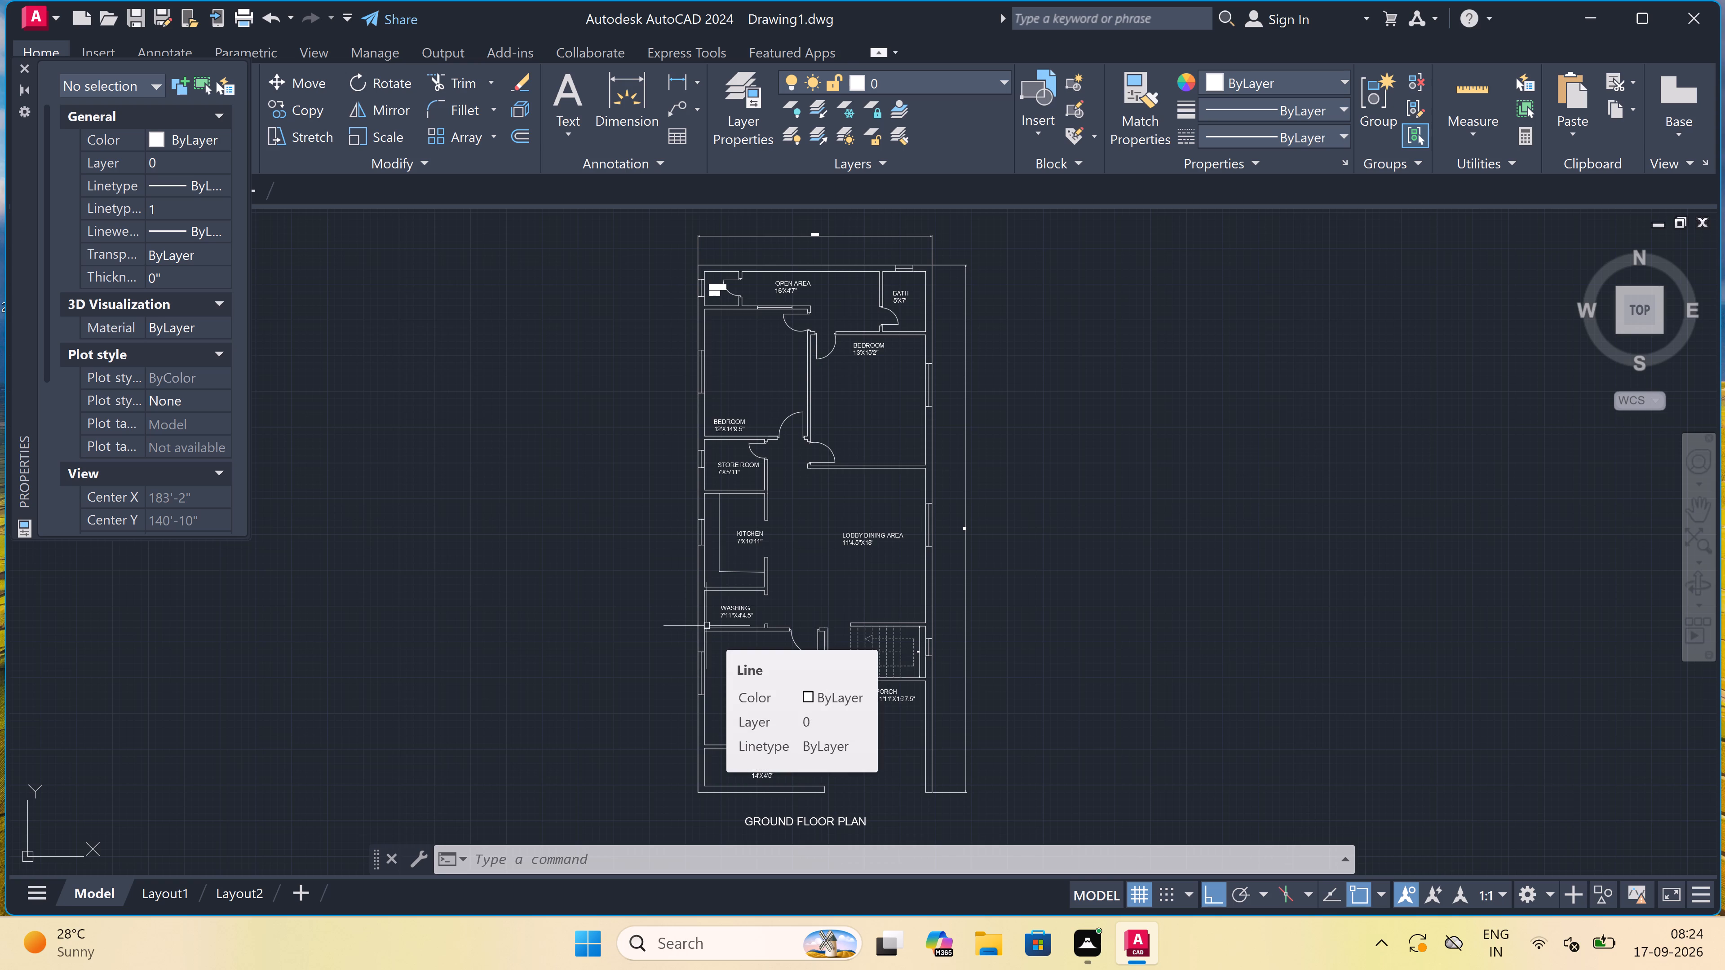
pyautogui.scroll(-2, 707, 626)
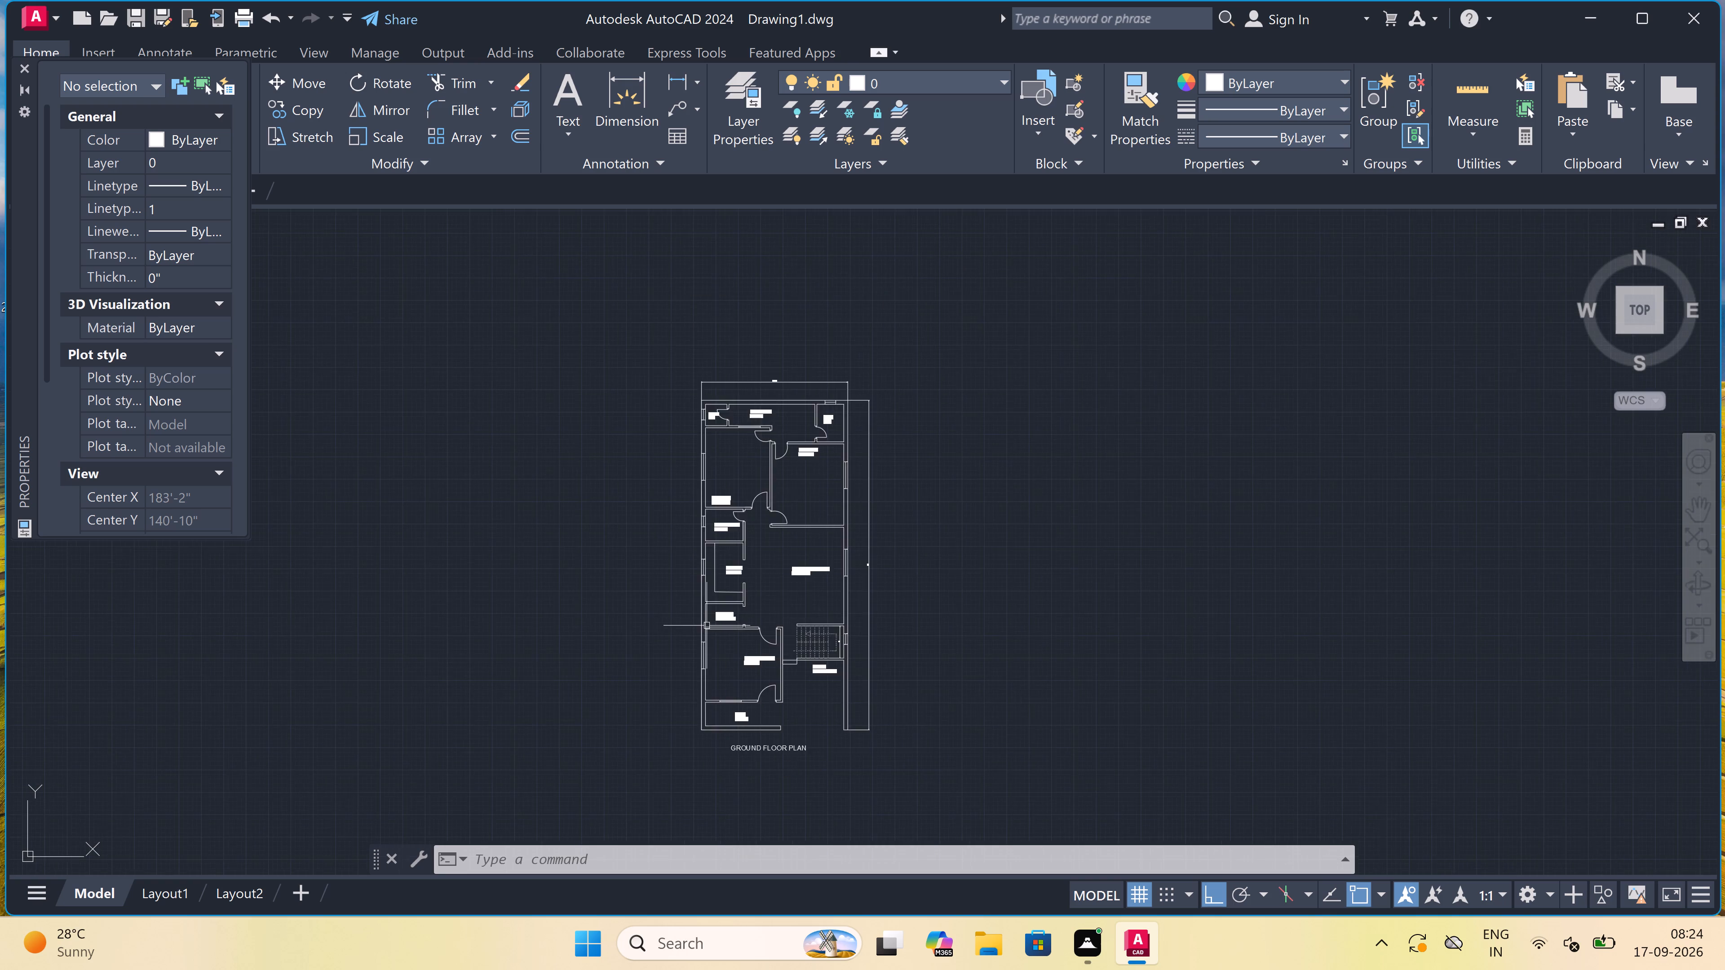
# Copy the entire ground floor plan with its labels, dimensions and title horizontally to the clear space east of the original.
pyautogui.scroll(3, 707, 628)
pyautogui.scroll(-1, 710, 628)
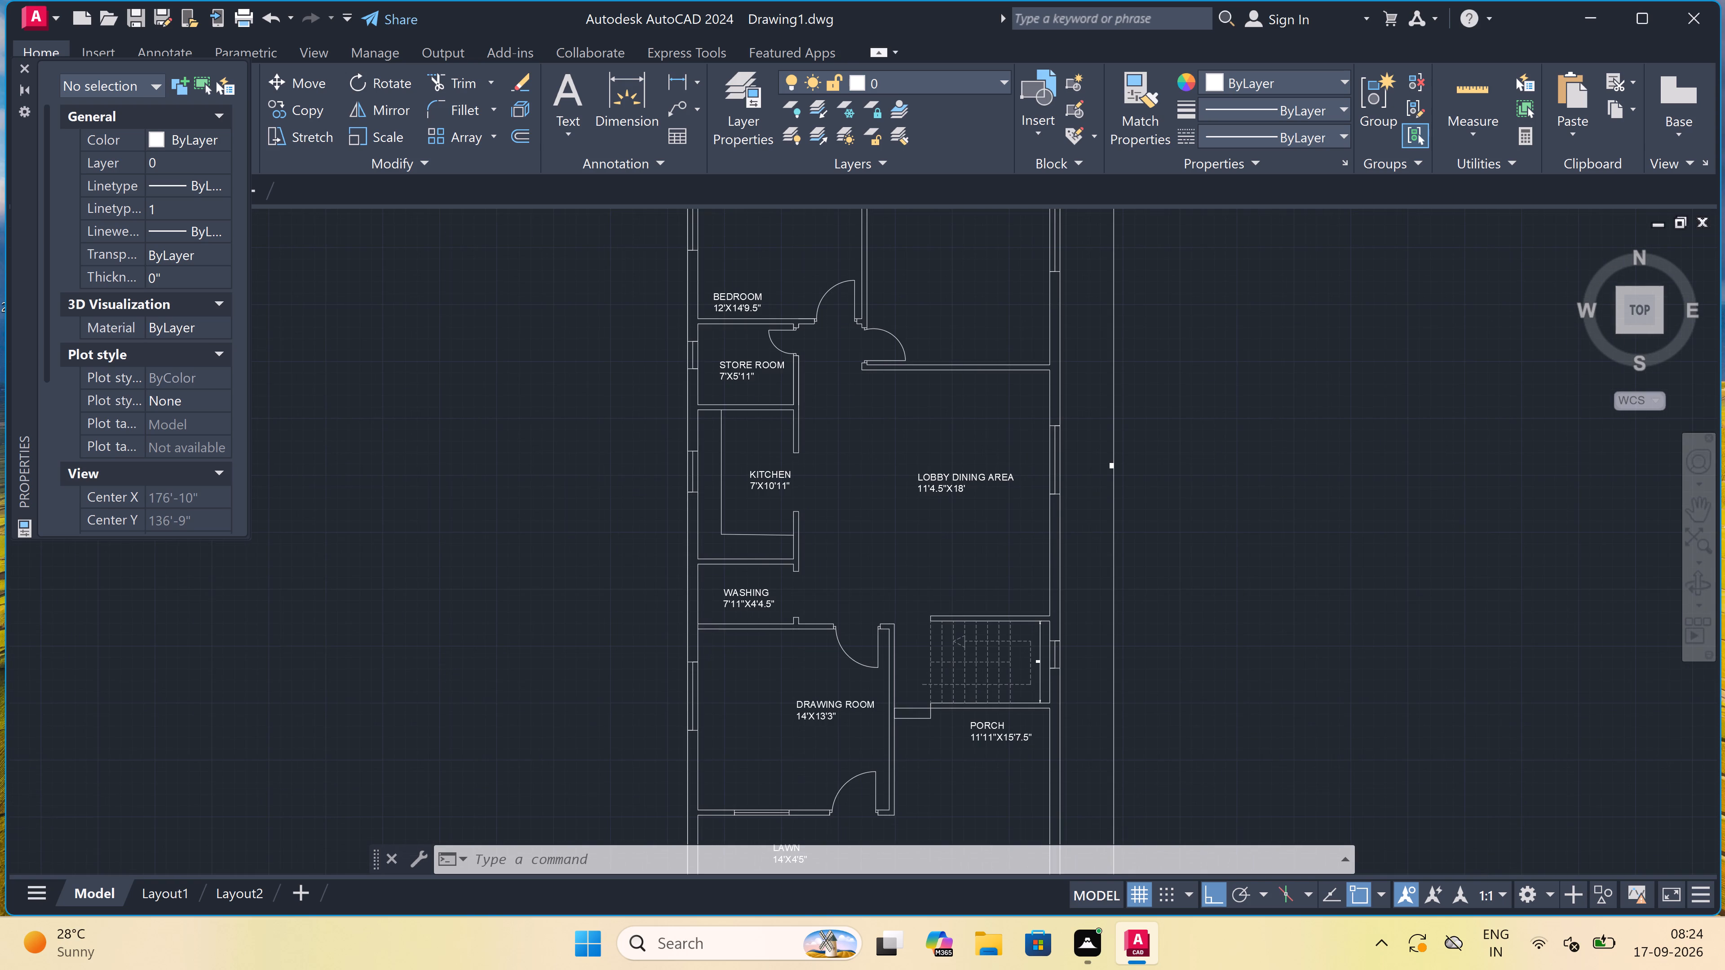
pyautogui.scroll(-2, 710, 628)
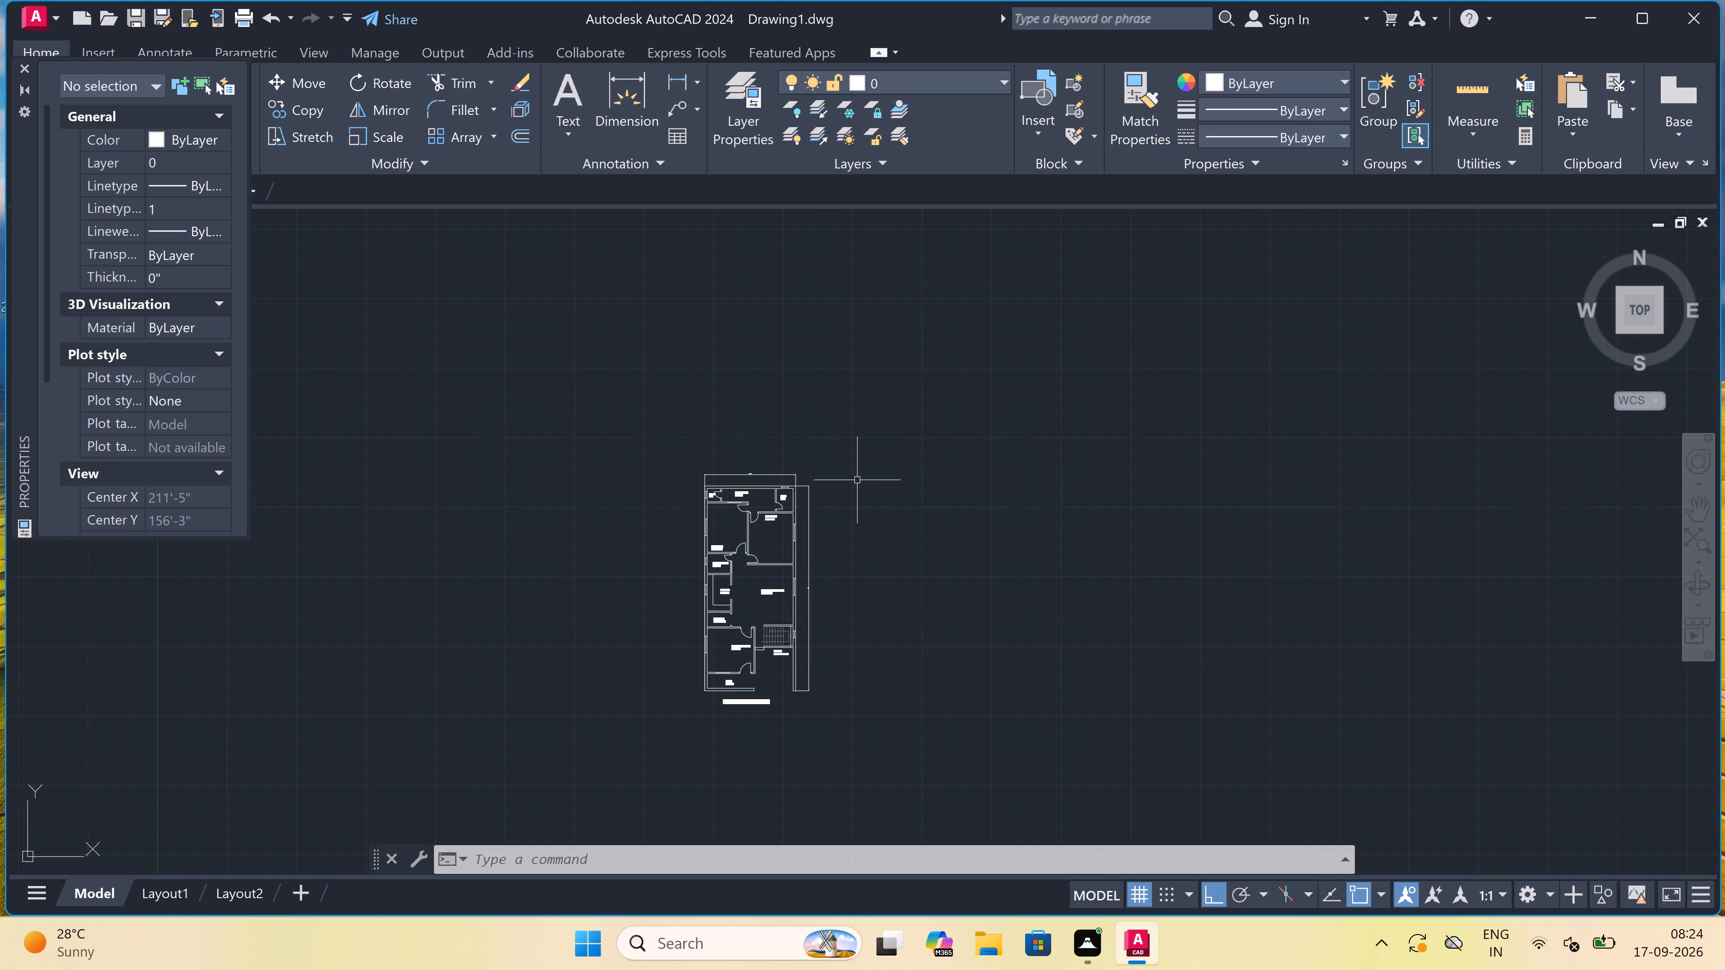
pyautogui.moveTo(878, 444); pyautogui.dragTo(877, 452)
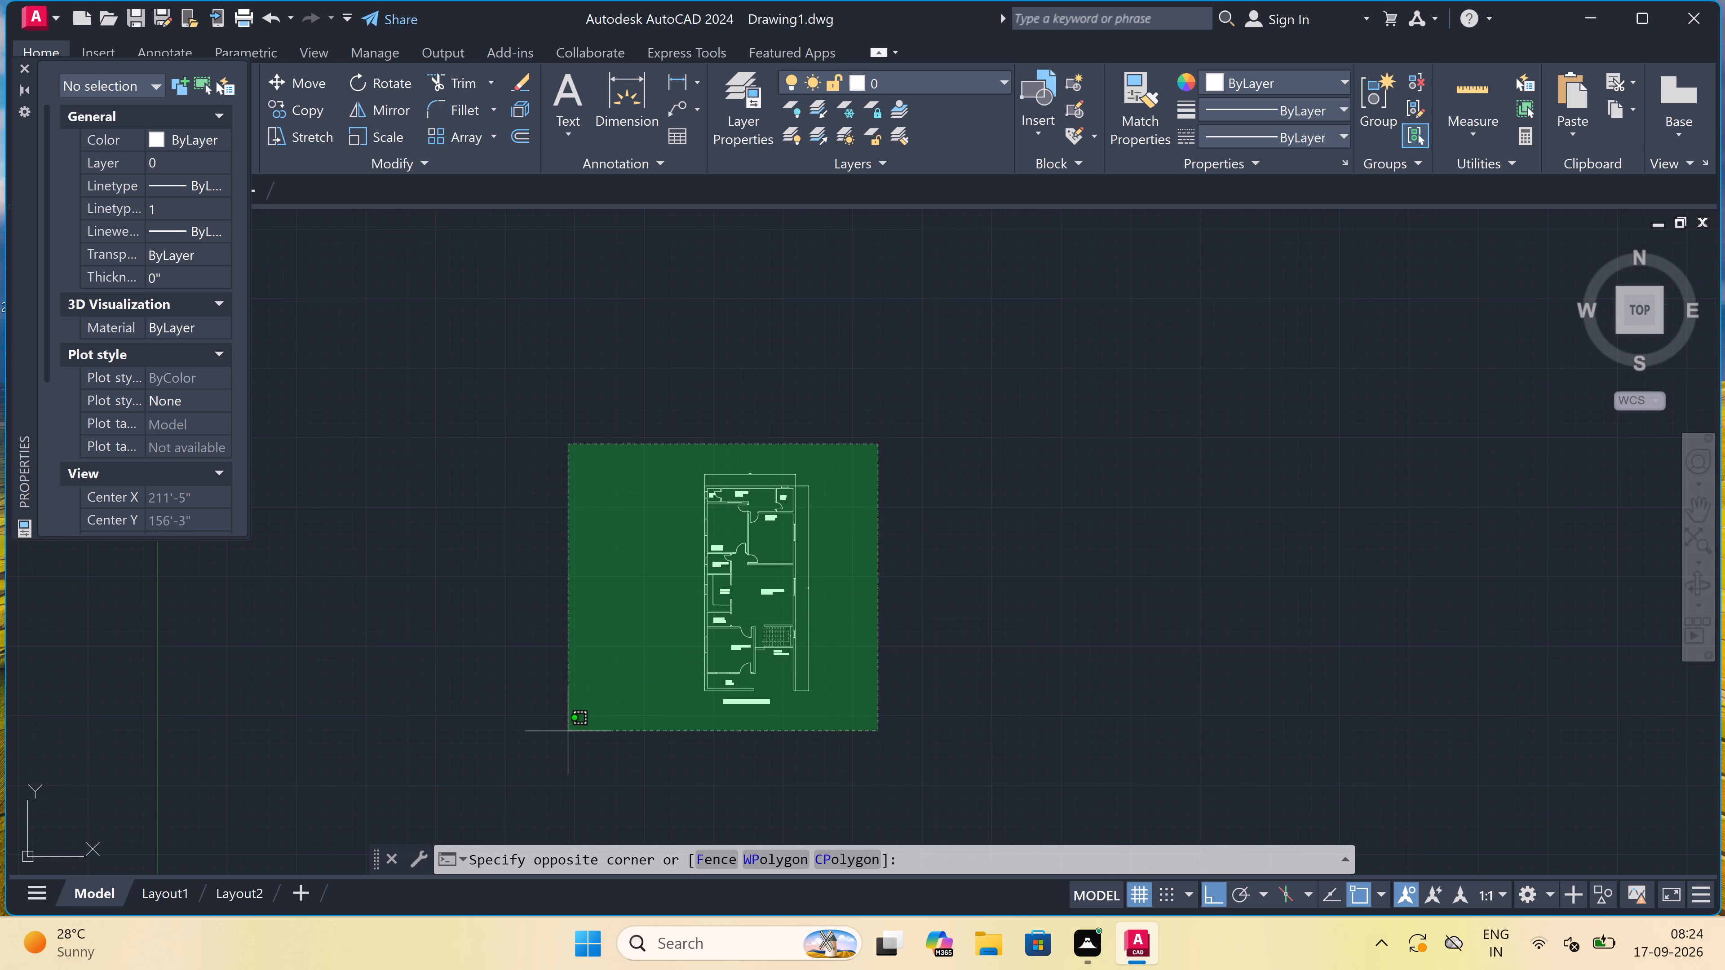
pyautogui.moveTo(566, 729); pyautogui.dragTo(572, 732)
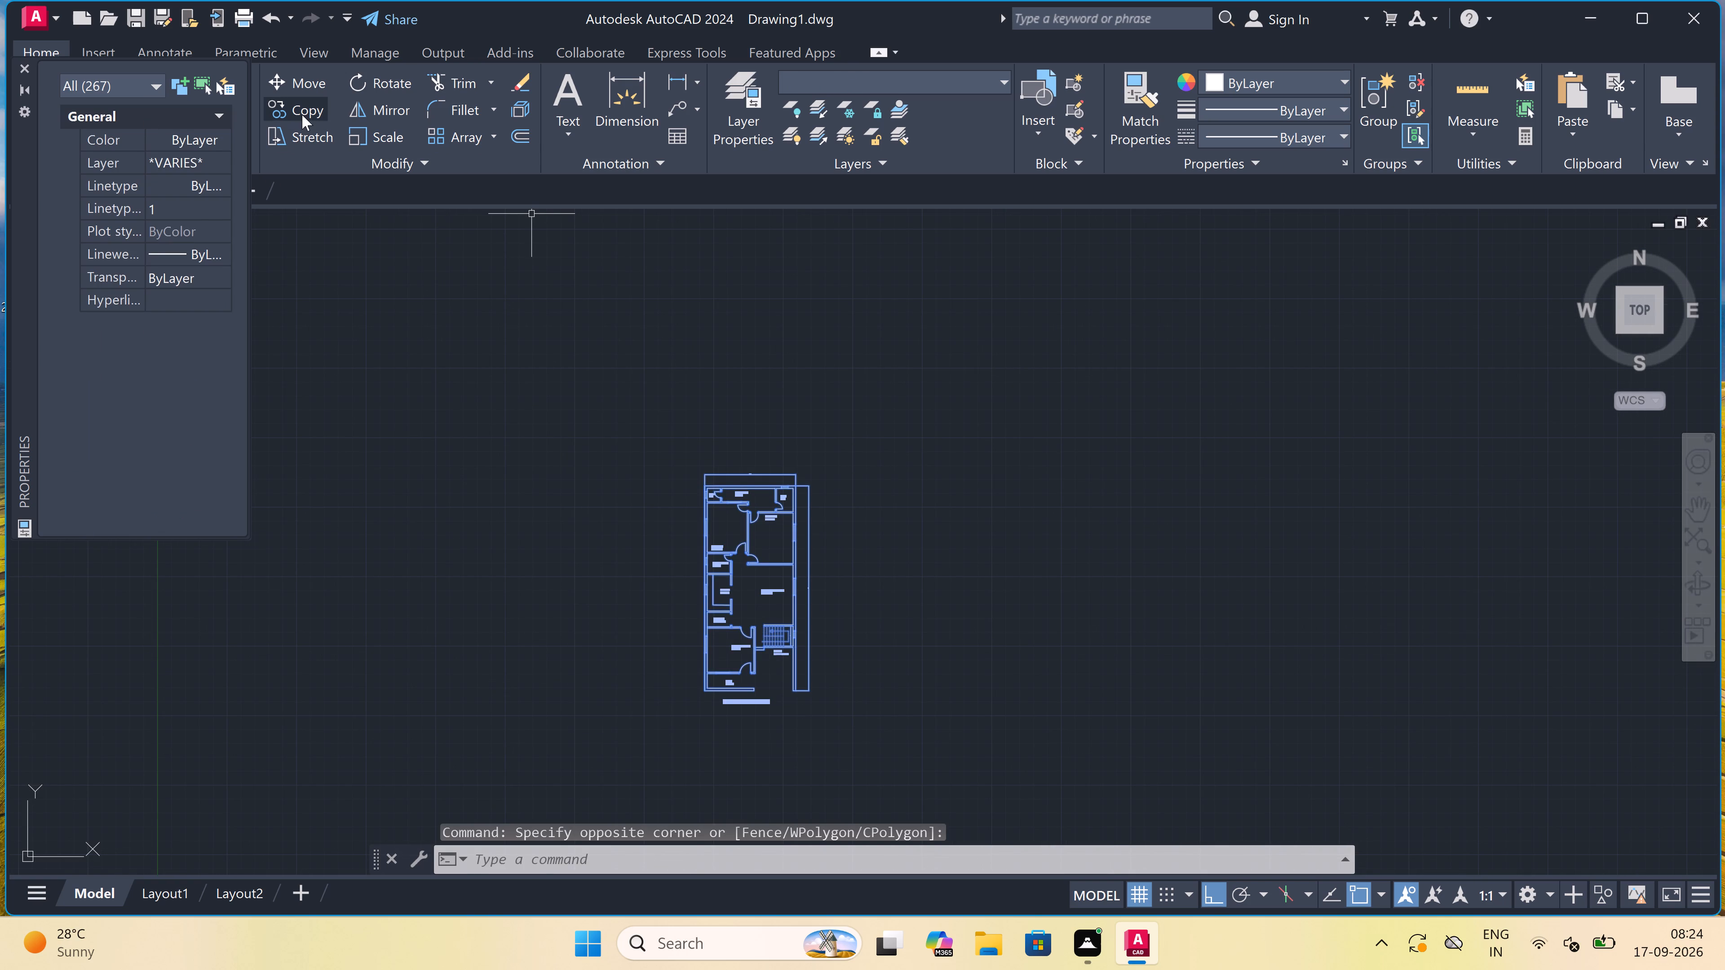
pyautogui.click(302, 114)
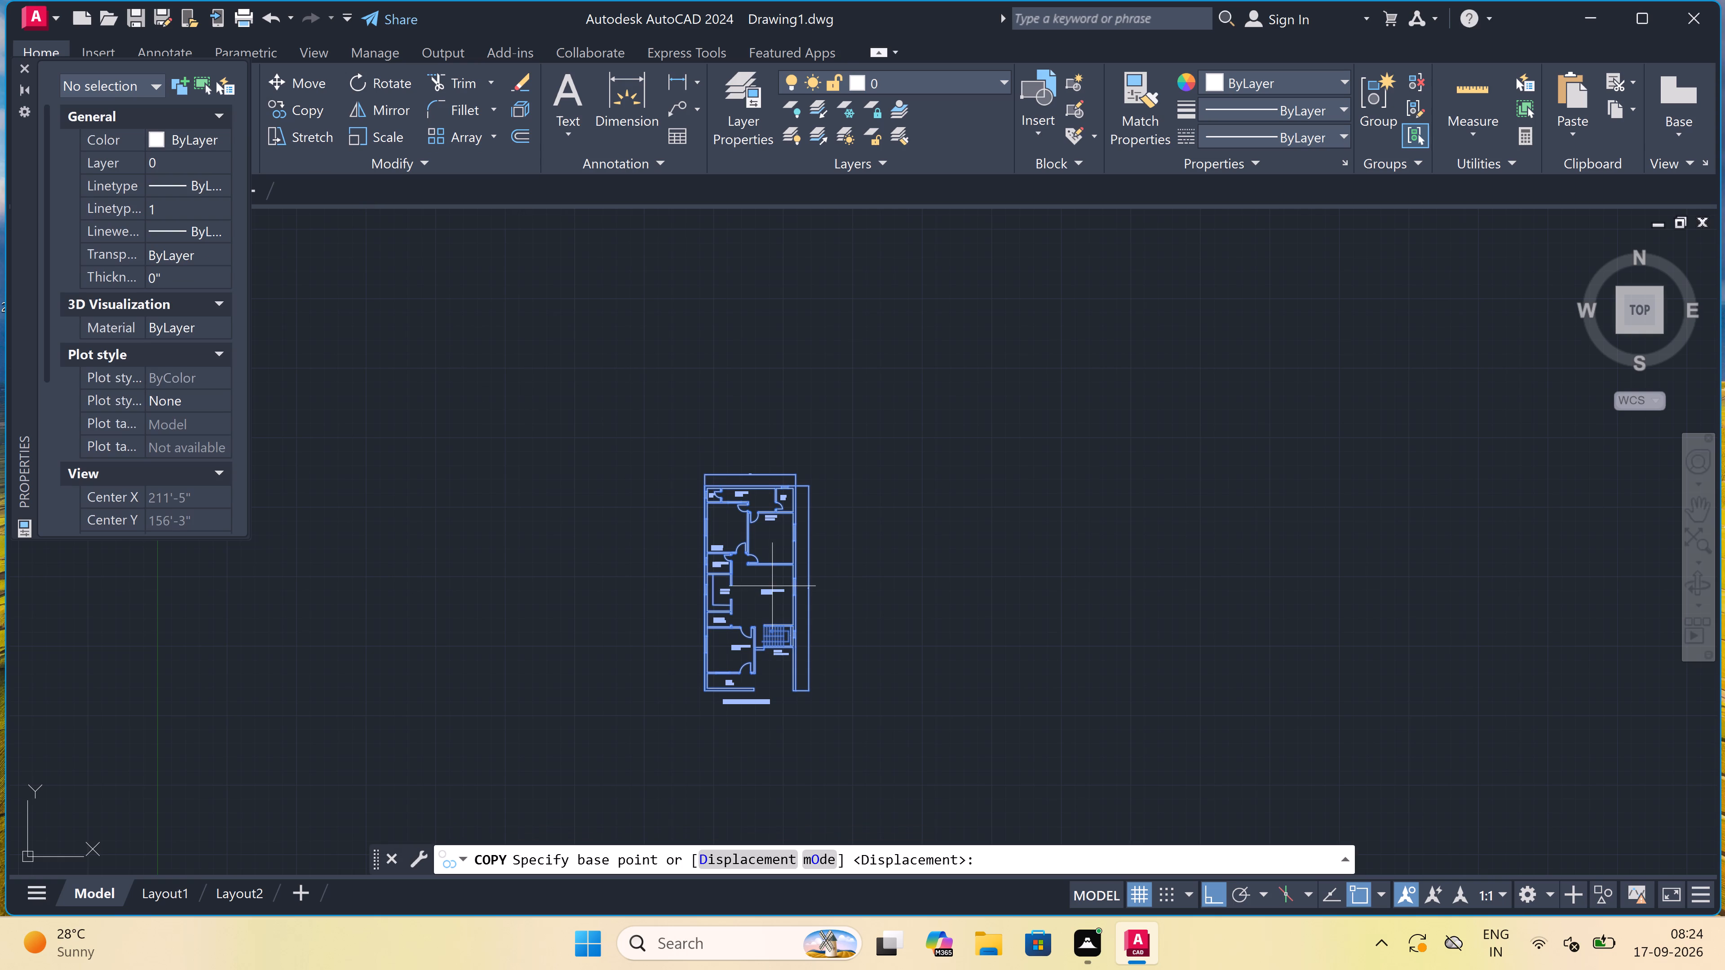
pyautogui.moveTo(751, 578); pyautogui.dragTo(757, 578)
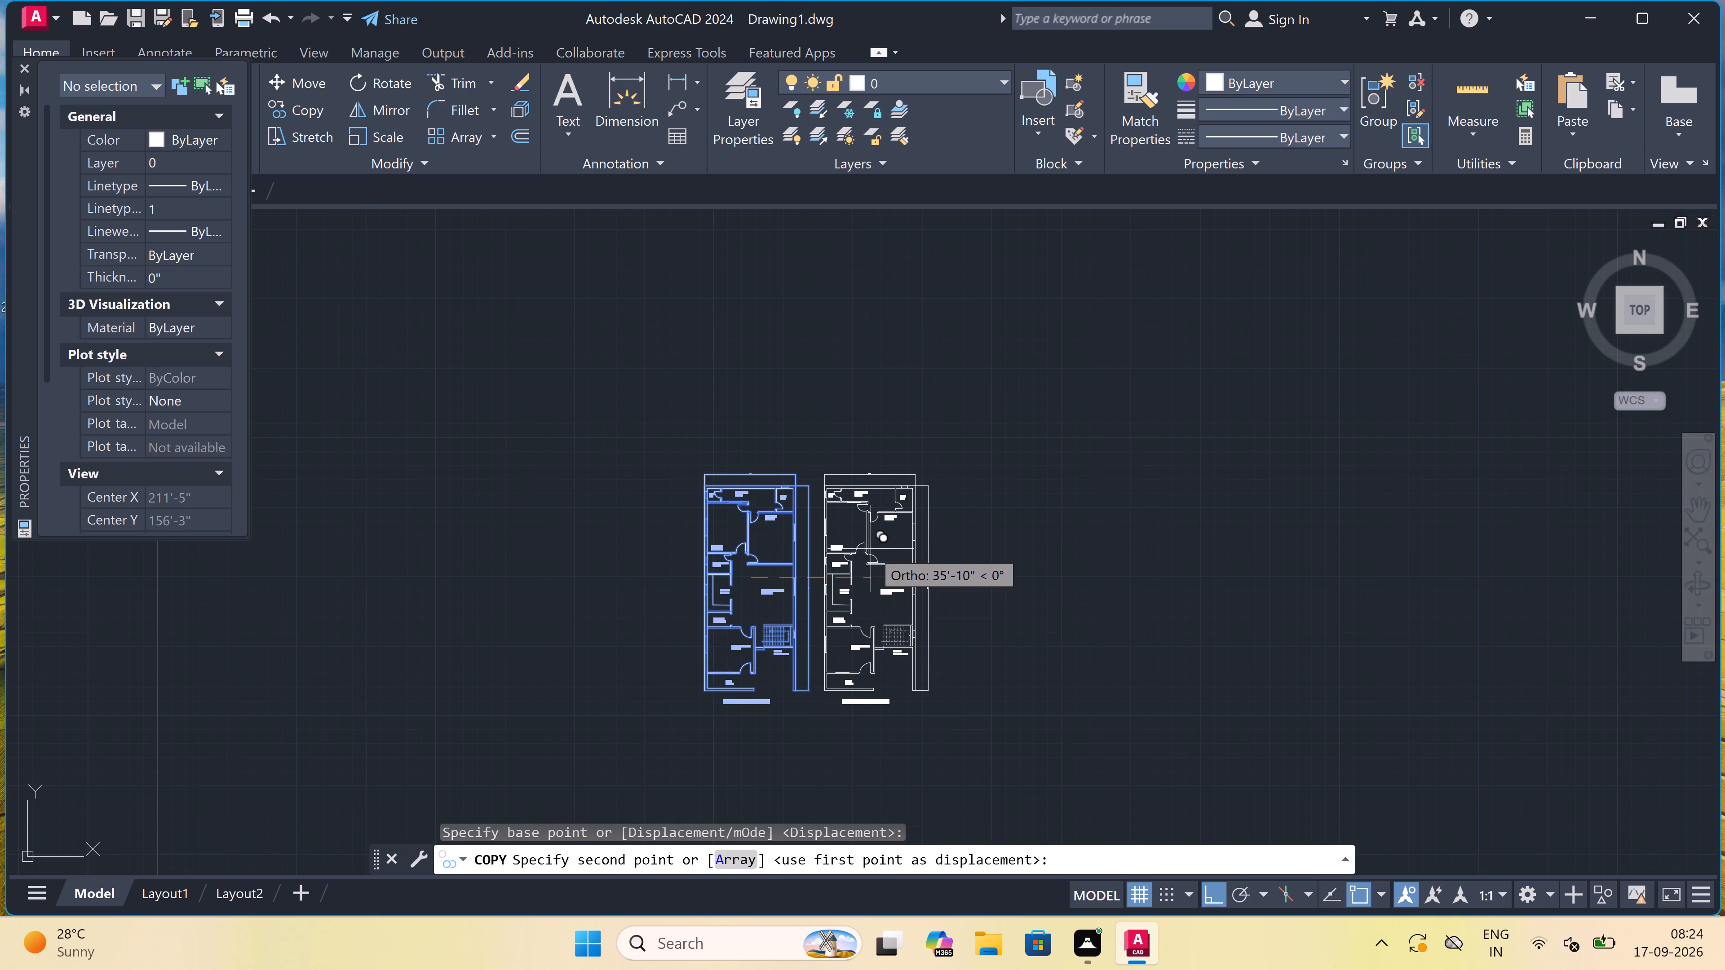
pyautogui.press('F8')
pyautogui.press('F8')
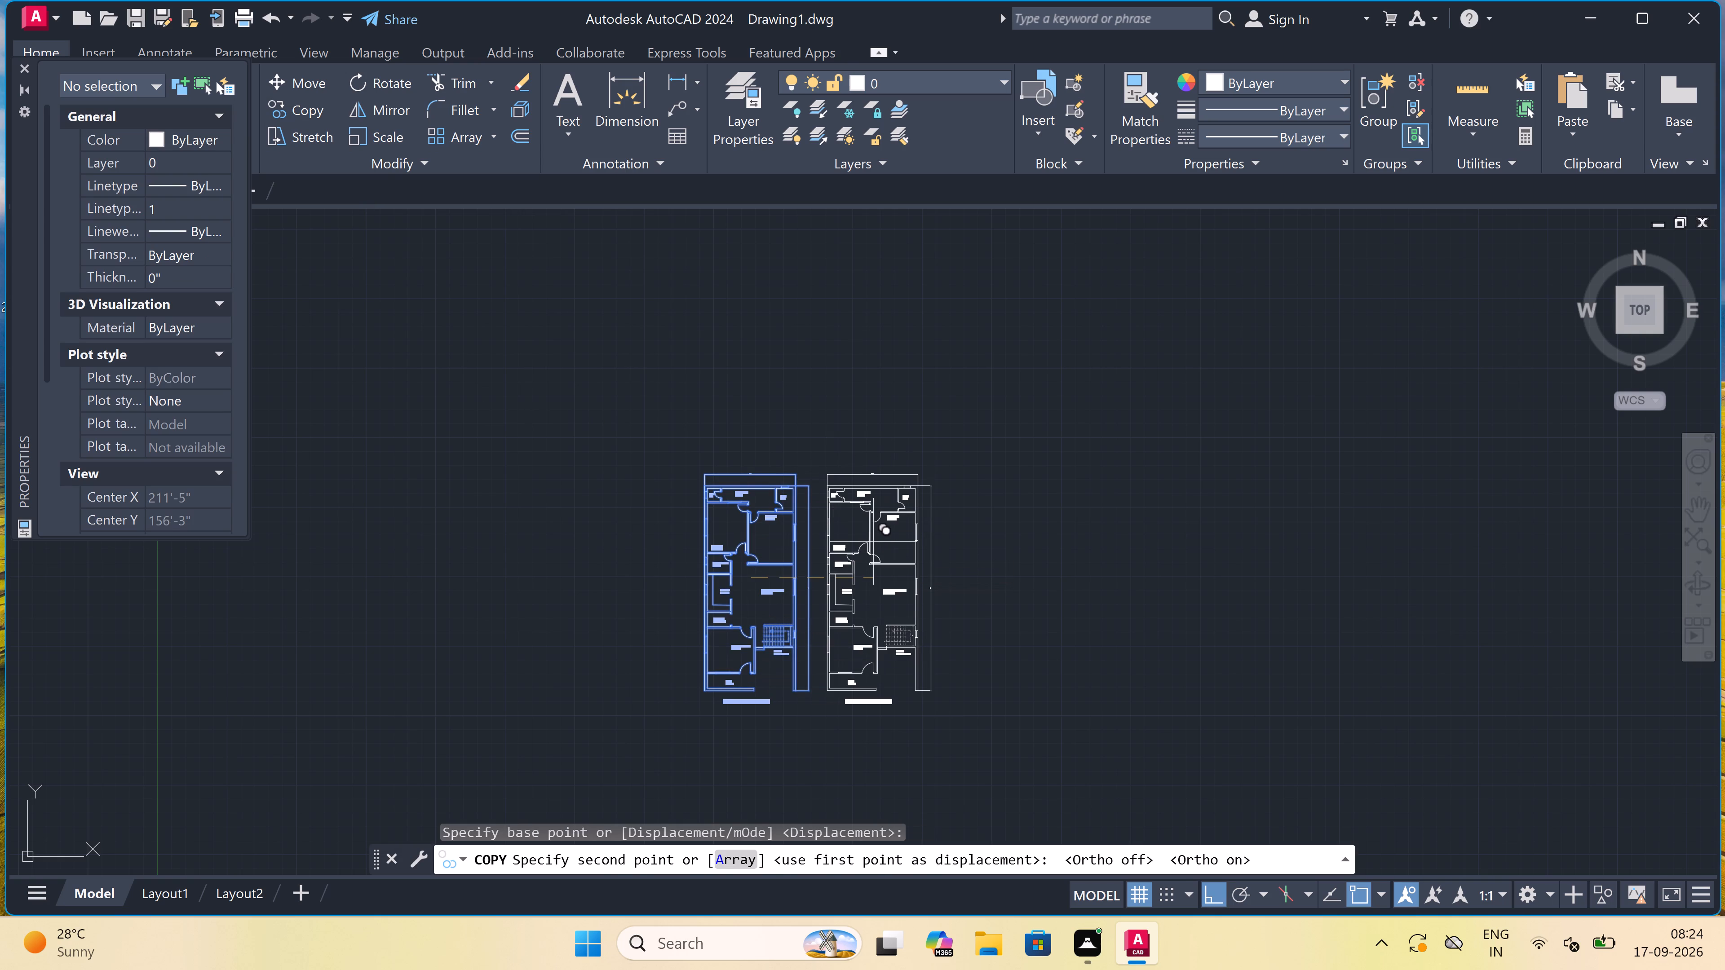
pyautogui.click(888, 541)
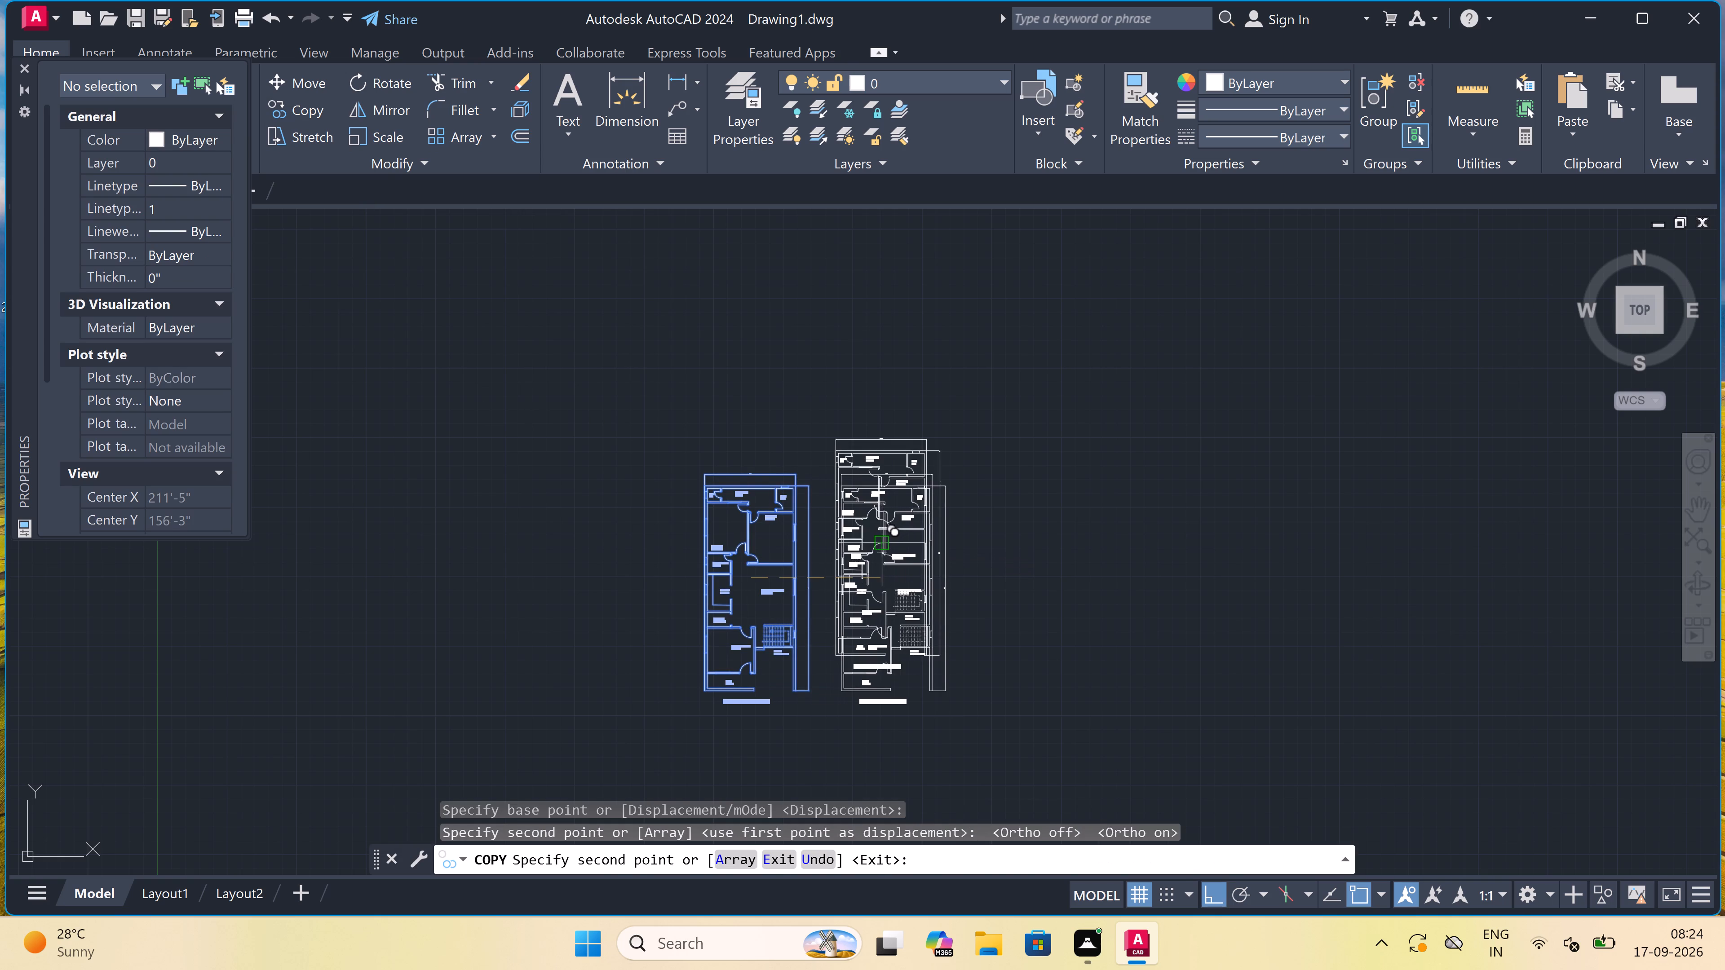
pyautogui.press('Escape')
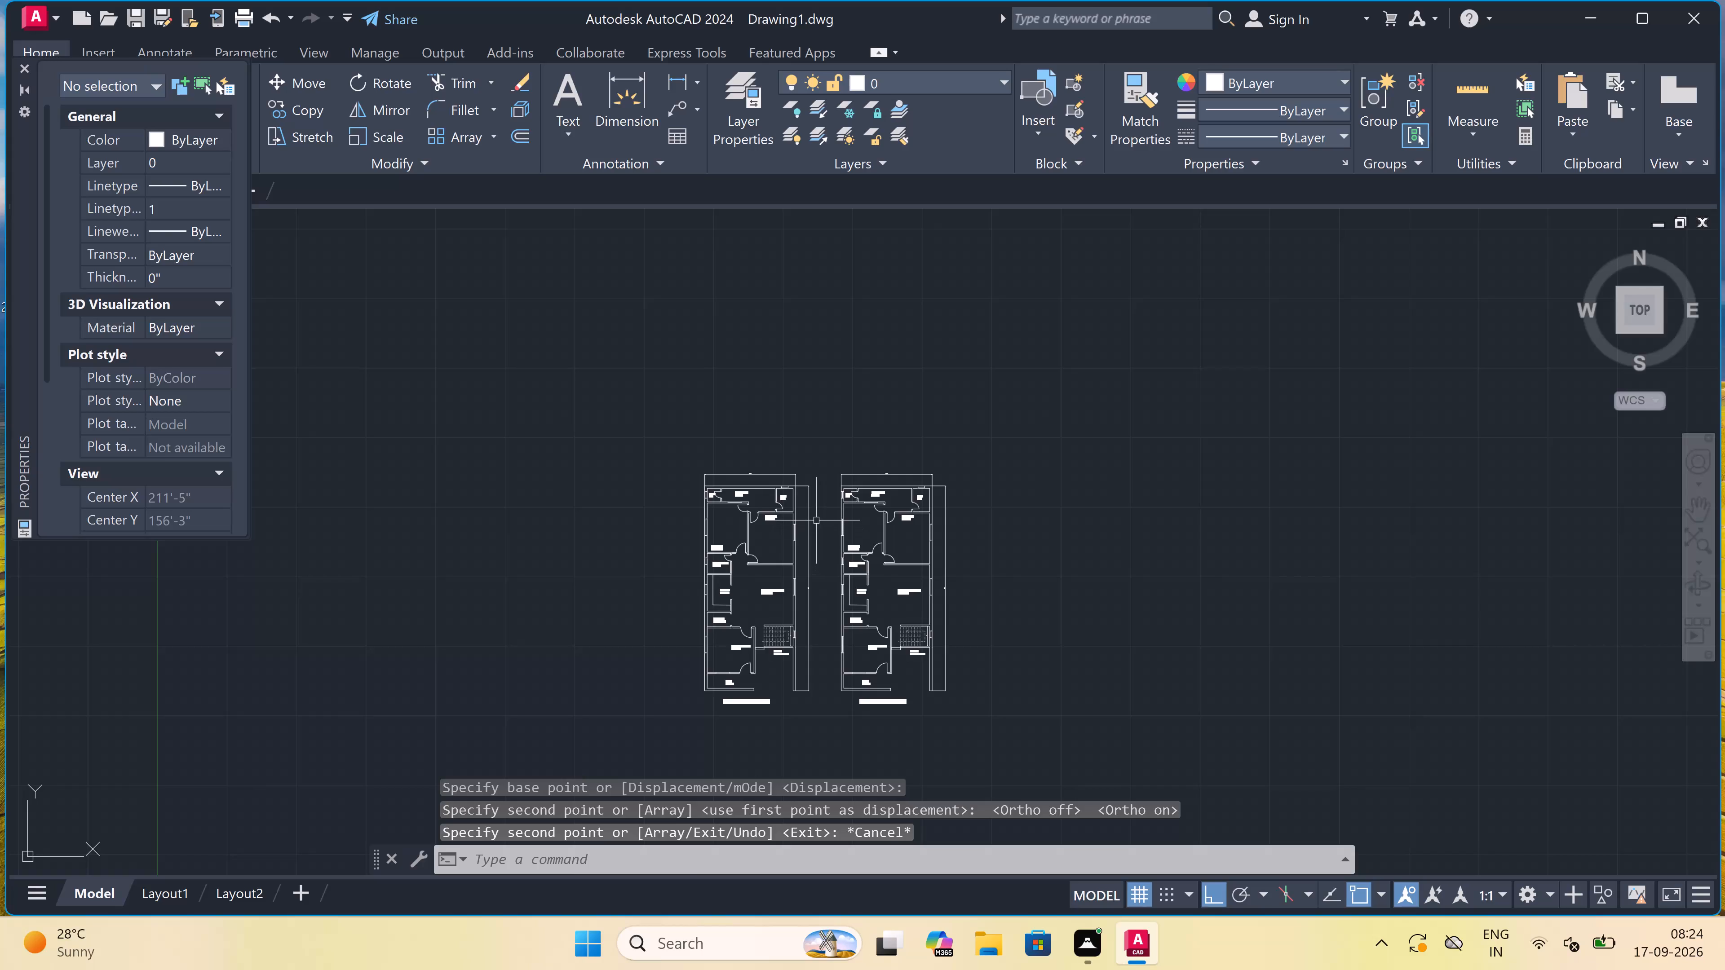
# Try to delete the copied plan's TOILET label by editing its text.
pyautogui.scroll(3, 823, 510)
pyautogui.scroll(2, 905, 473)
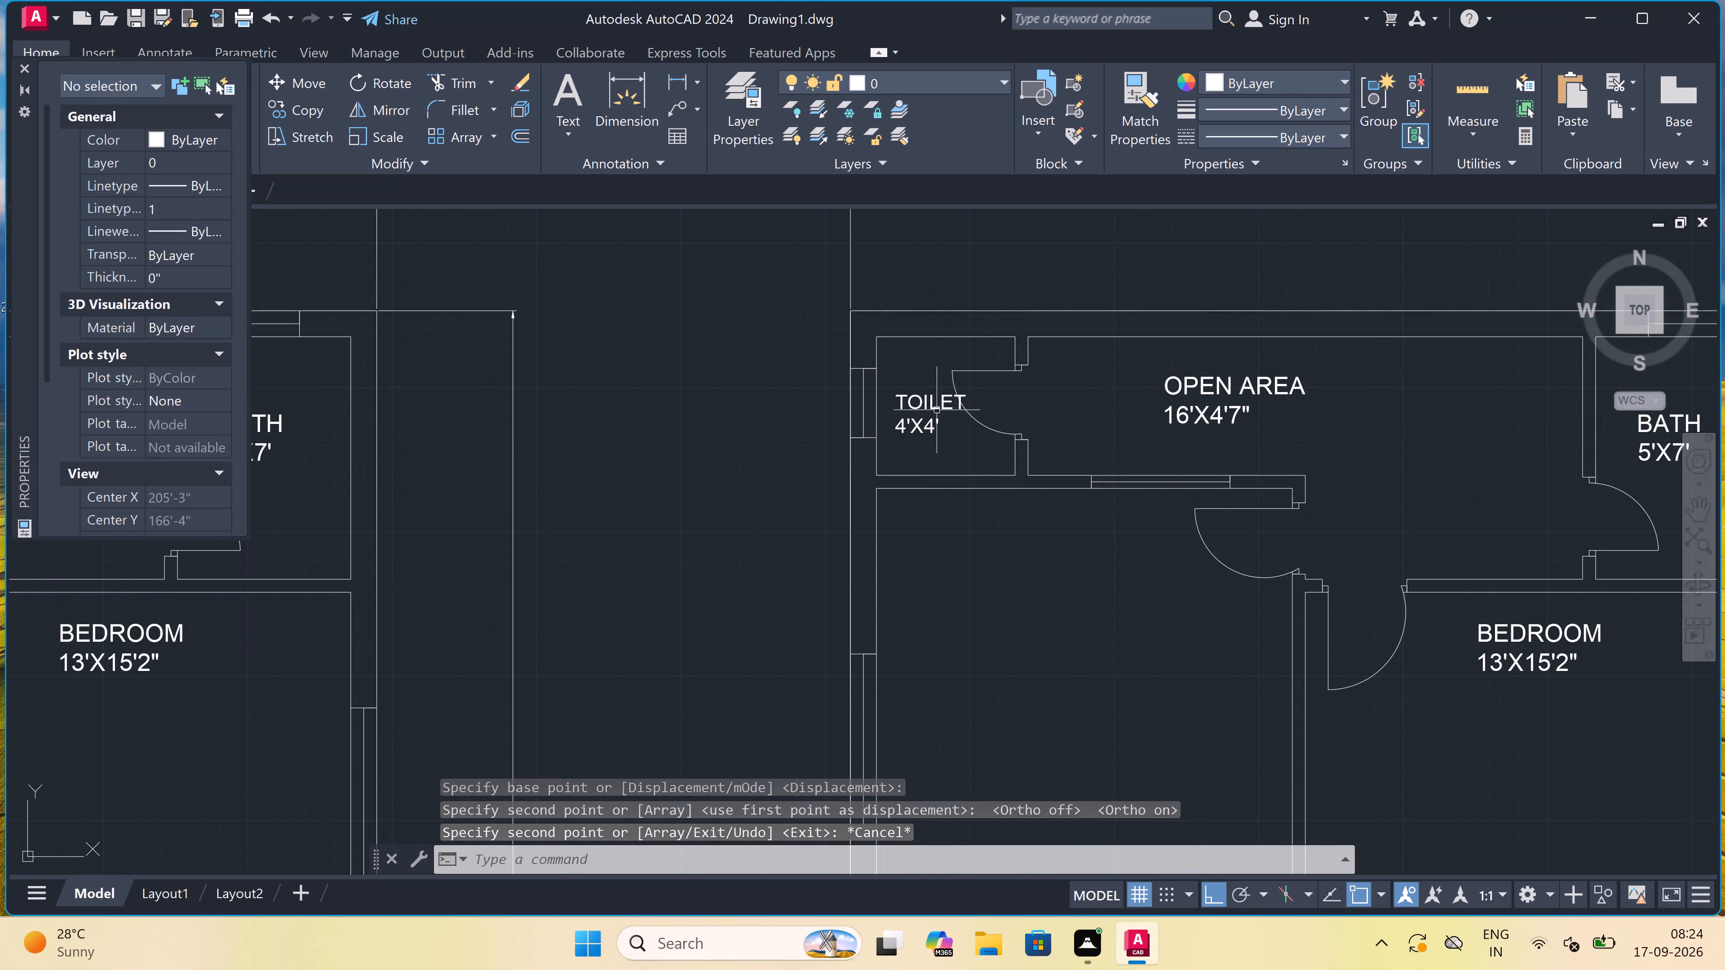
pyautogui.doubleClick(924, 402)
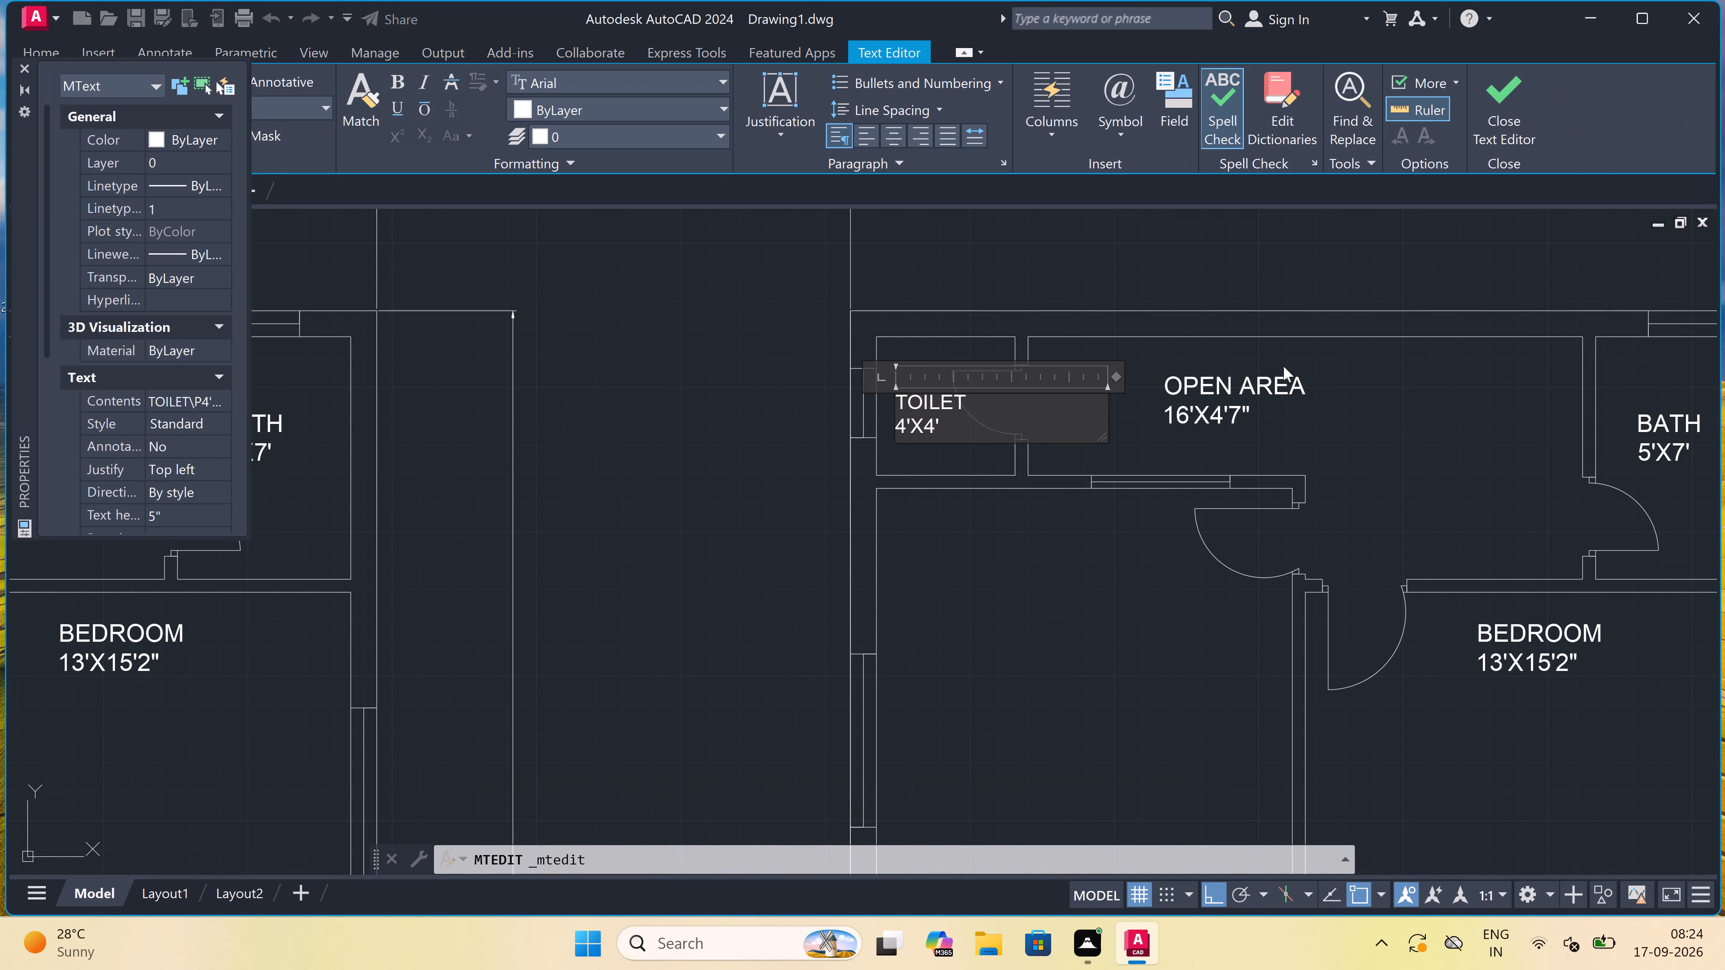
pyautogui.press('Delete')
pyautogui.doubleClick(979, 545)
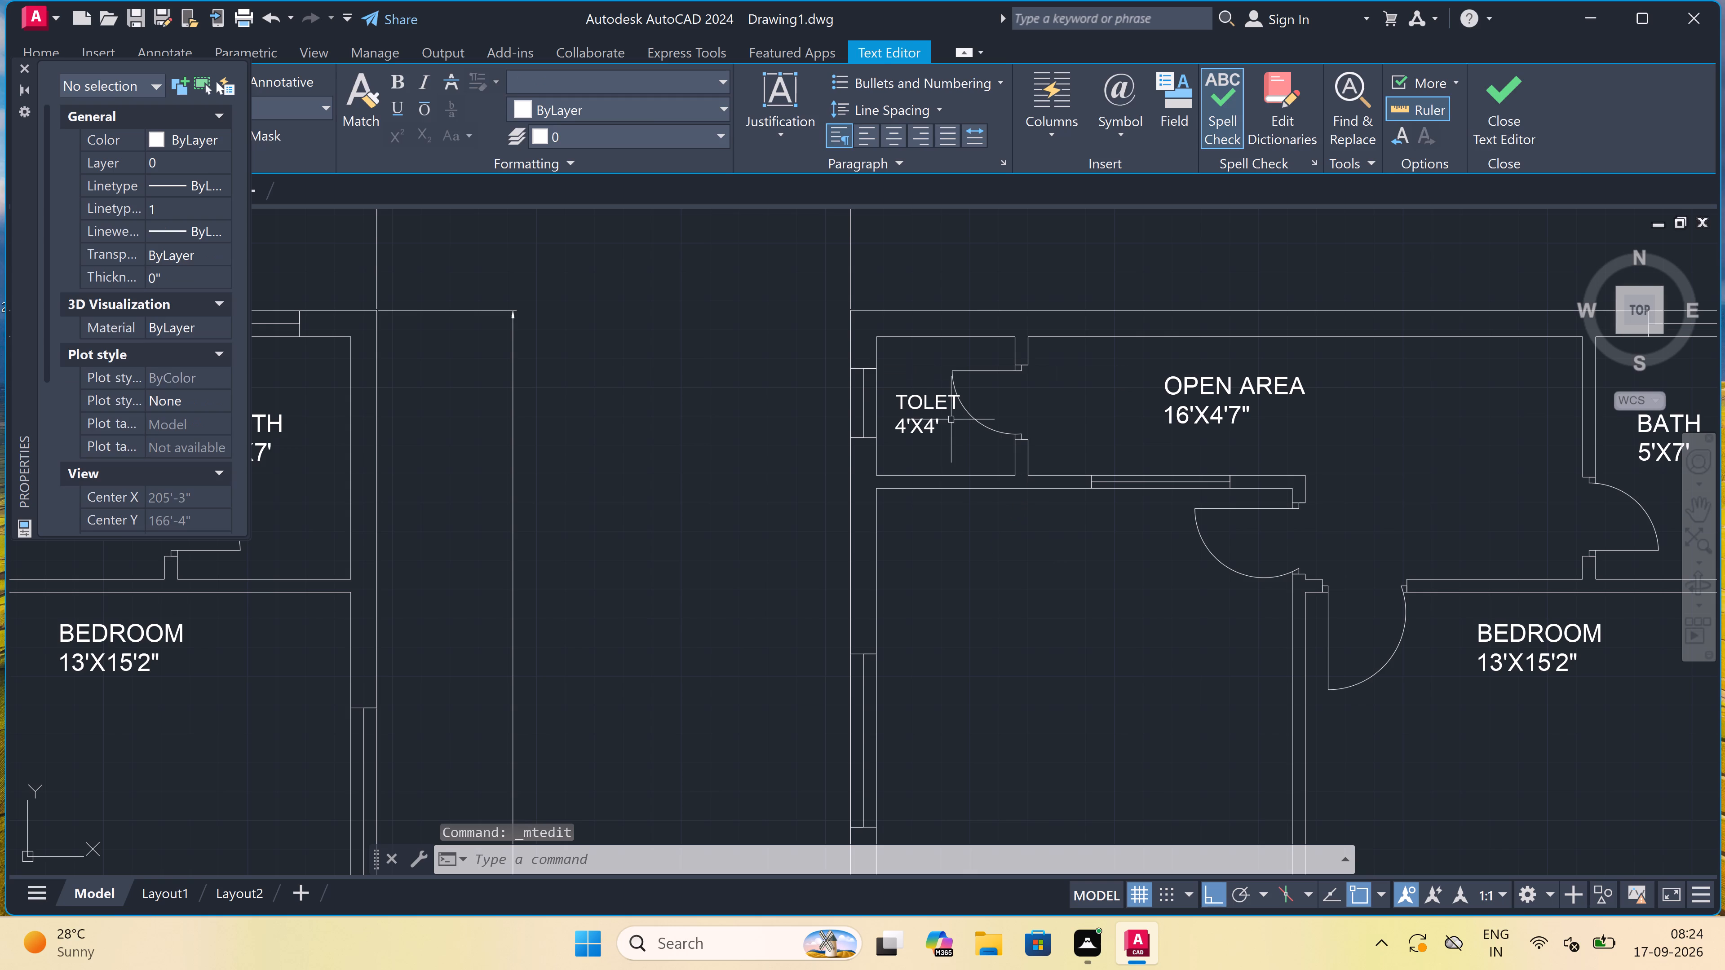
# Erase all twelve room labels from the copied plan, from the toilet and open area down to the porch and lawn.
pyautogui.click(925, 409)
pyautogui.click(1269, 388)
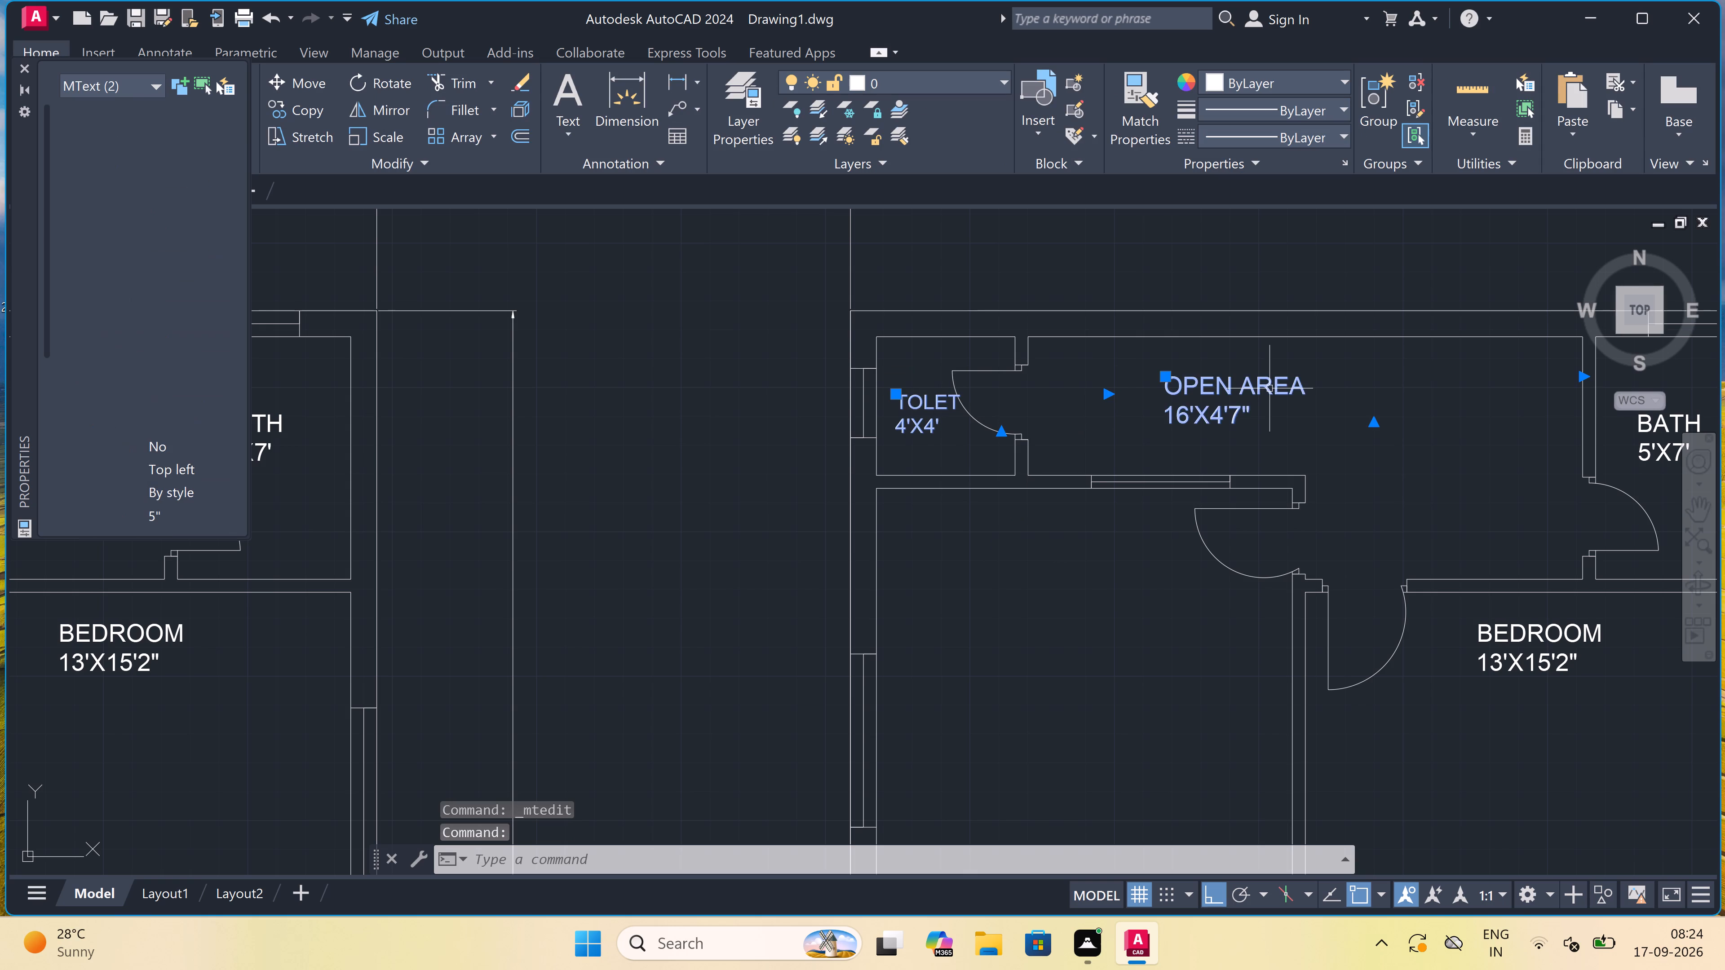
pyautogui.scroll(-5, 1197, 405)
pyautogui.scroll(3, 1254, 408)
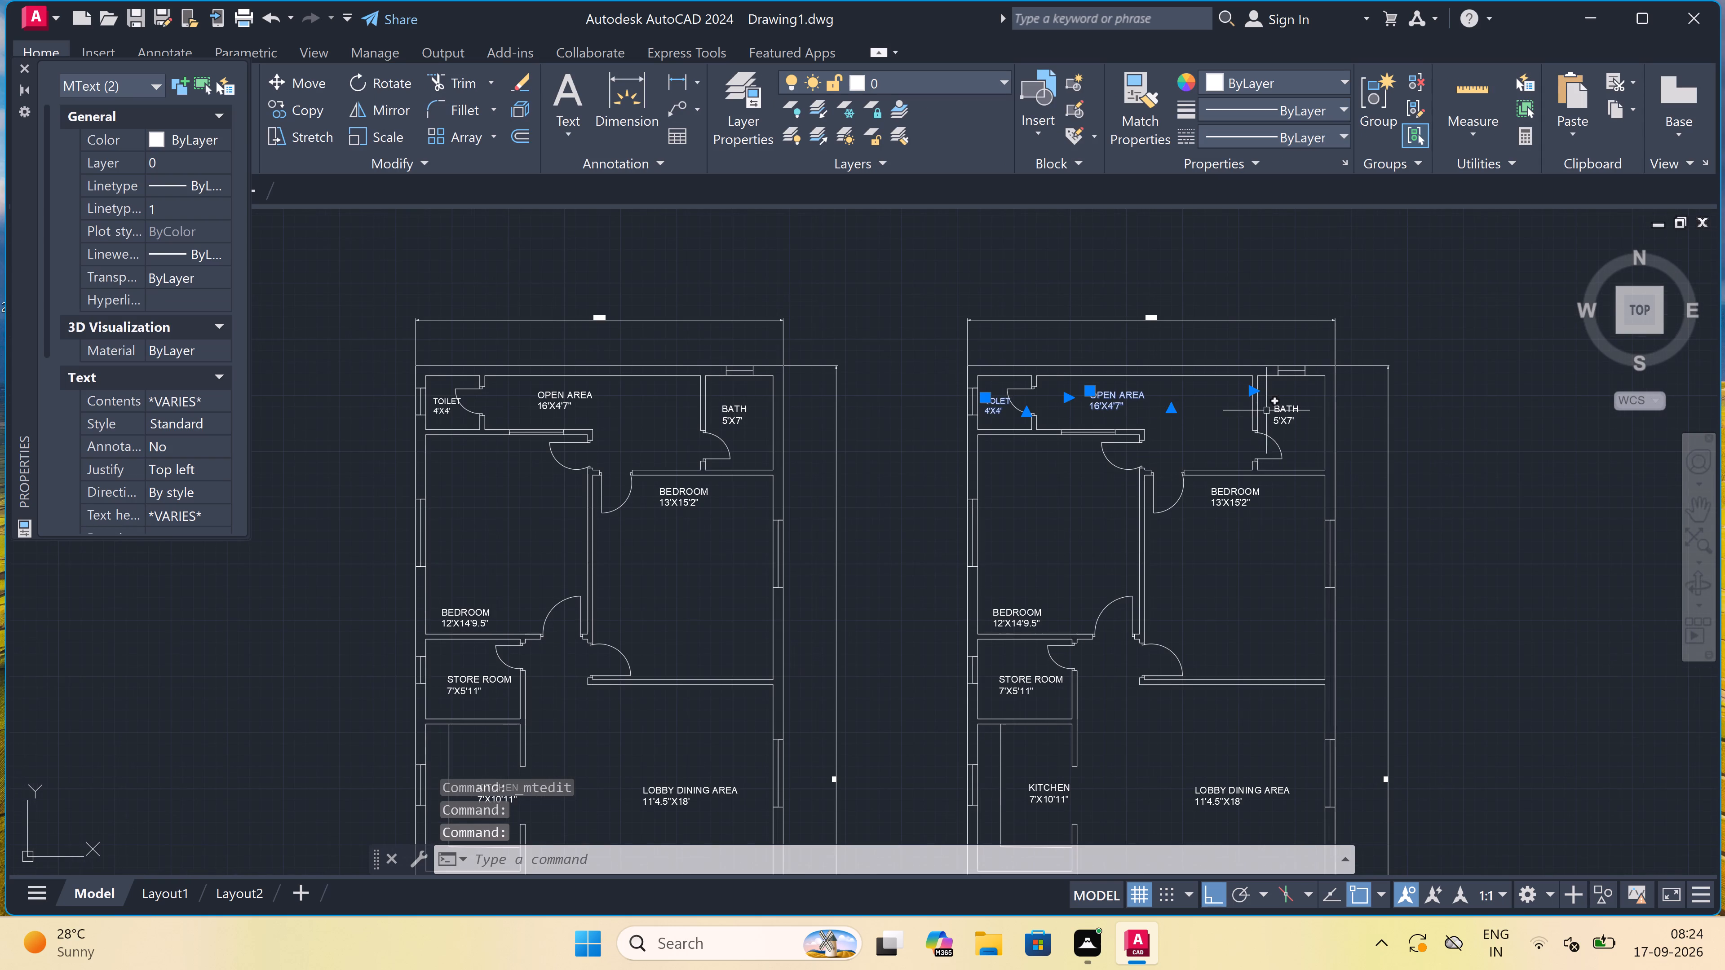
pyautogui.click(1277, 412)
pyautogui.click(1215, 491)
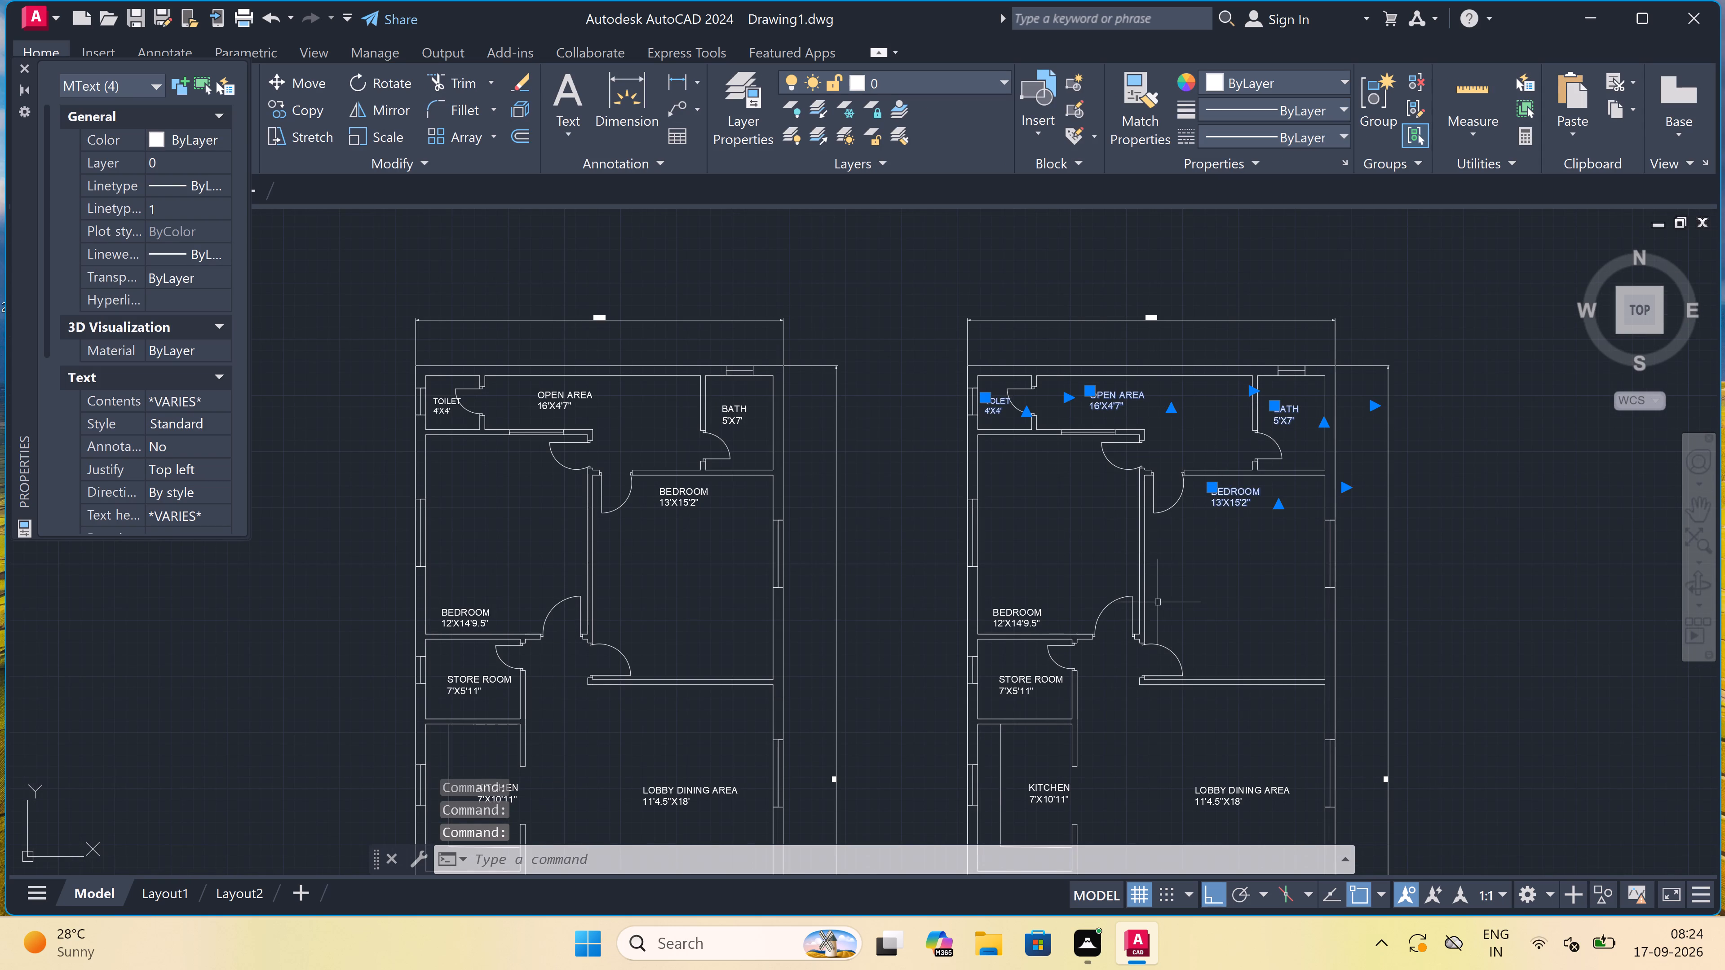
pyautogui.click(1029, 616)
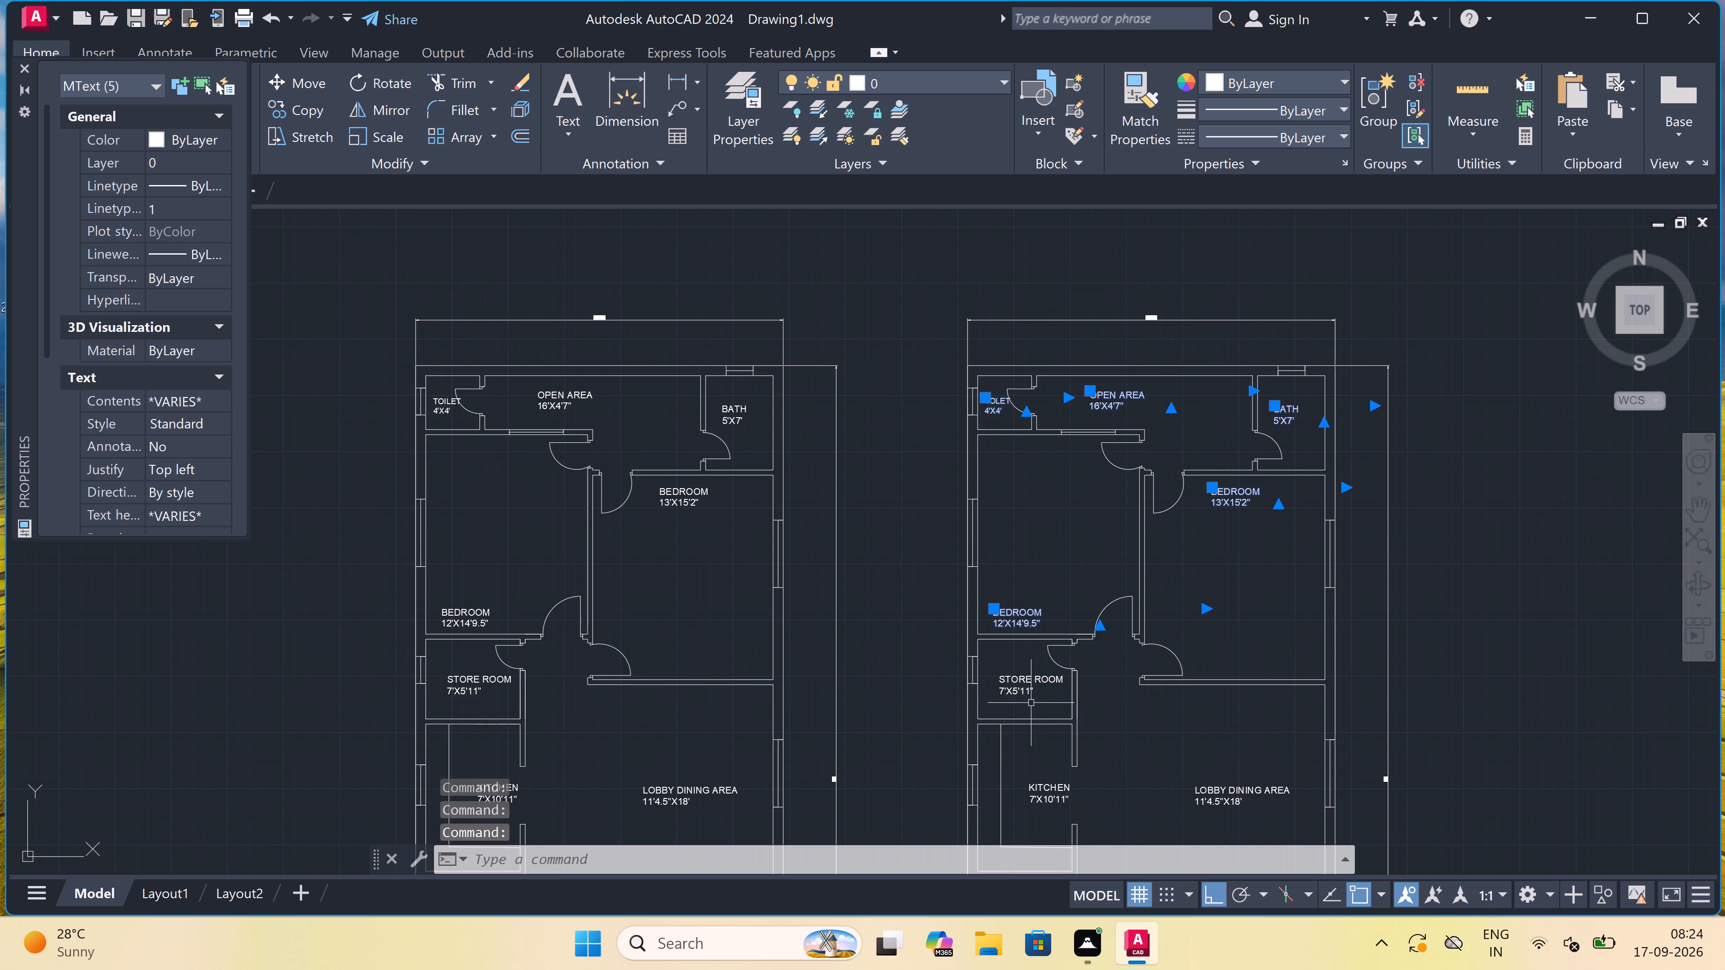
pyautogui.doubleClick(1026, 675)
pyautogui.scroll(-4, 1026, 673)
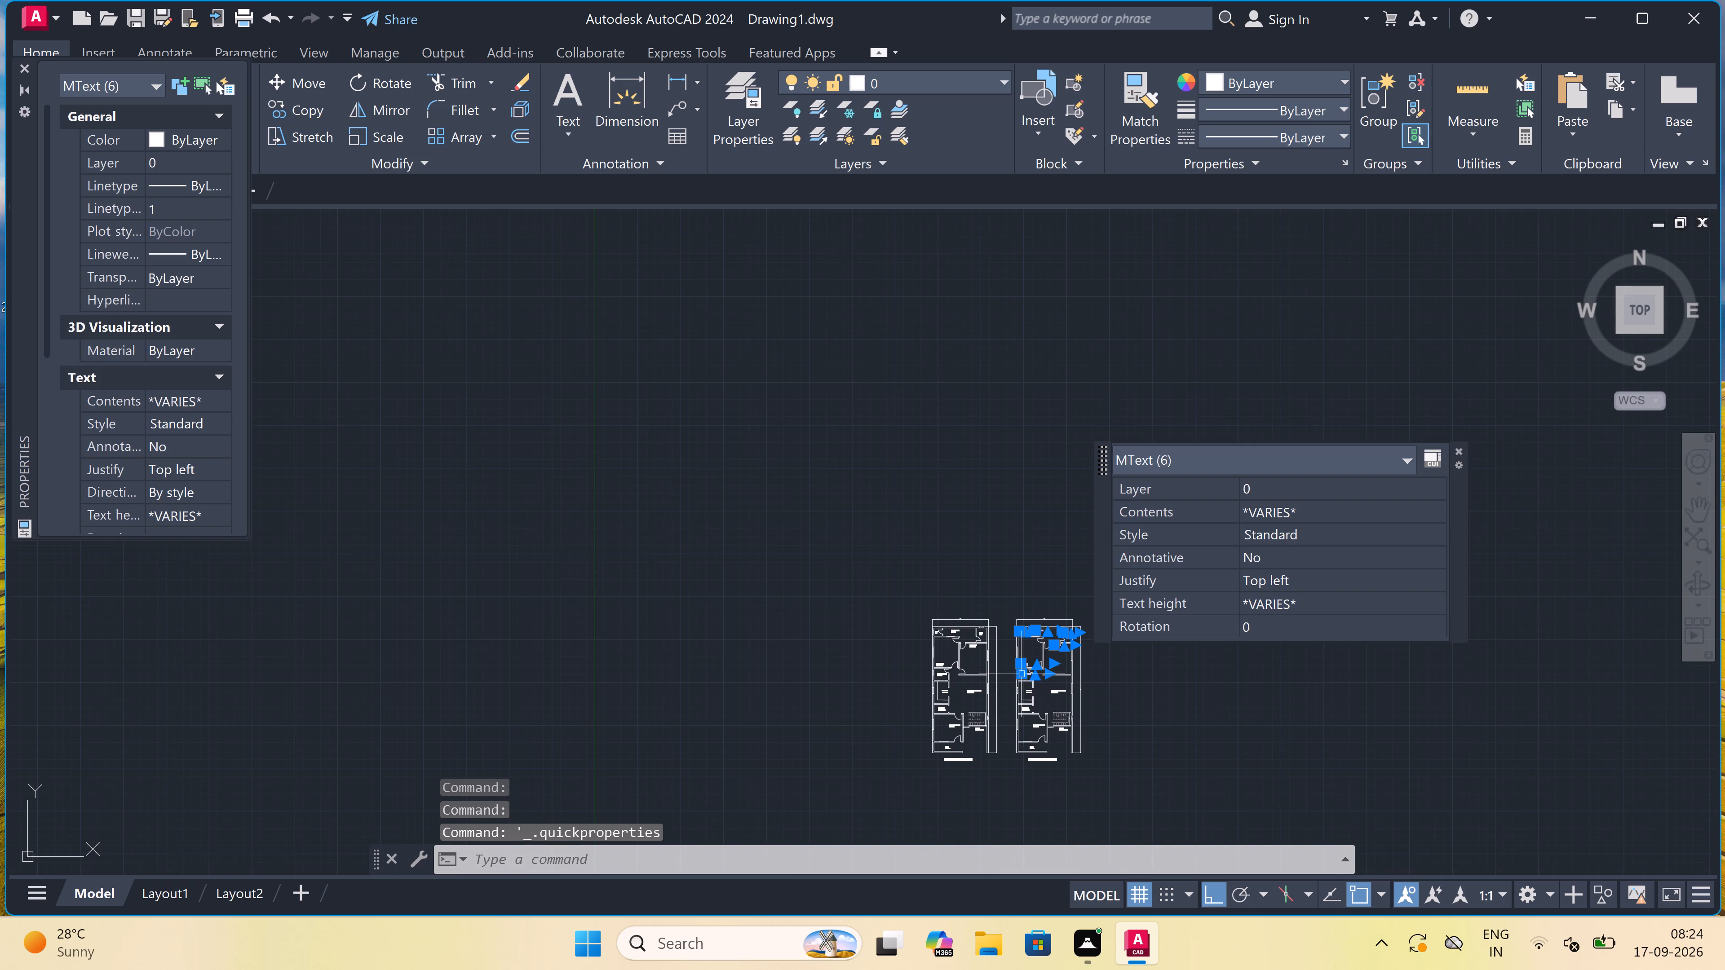
pyautogui.scroll(5, 1038, 711)
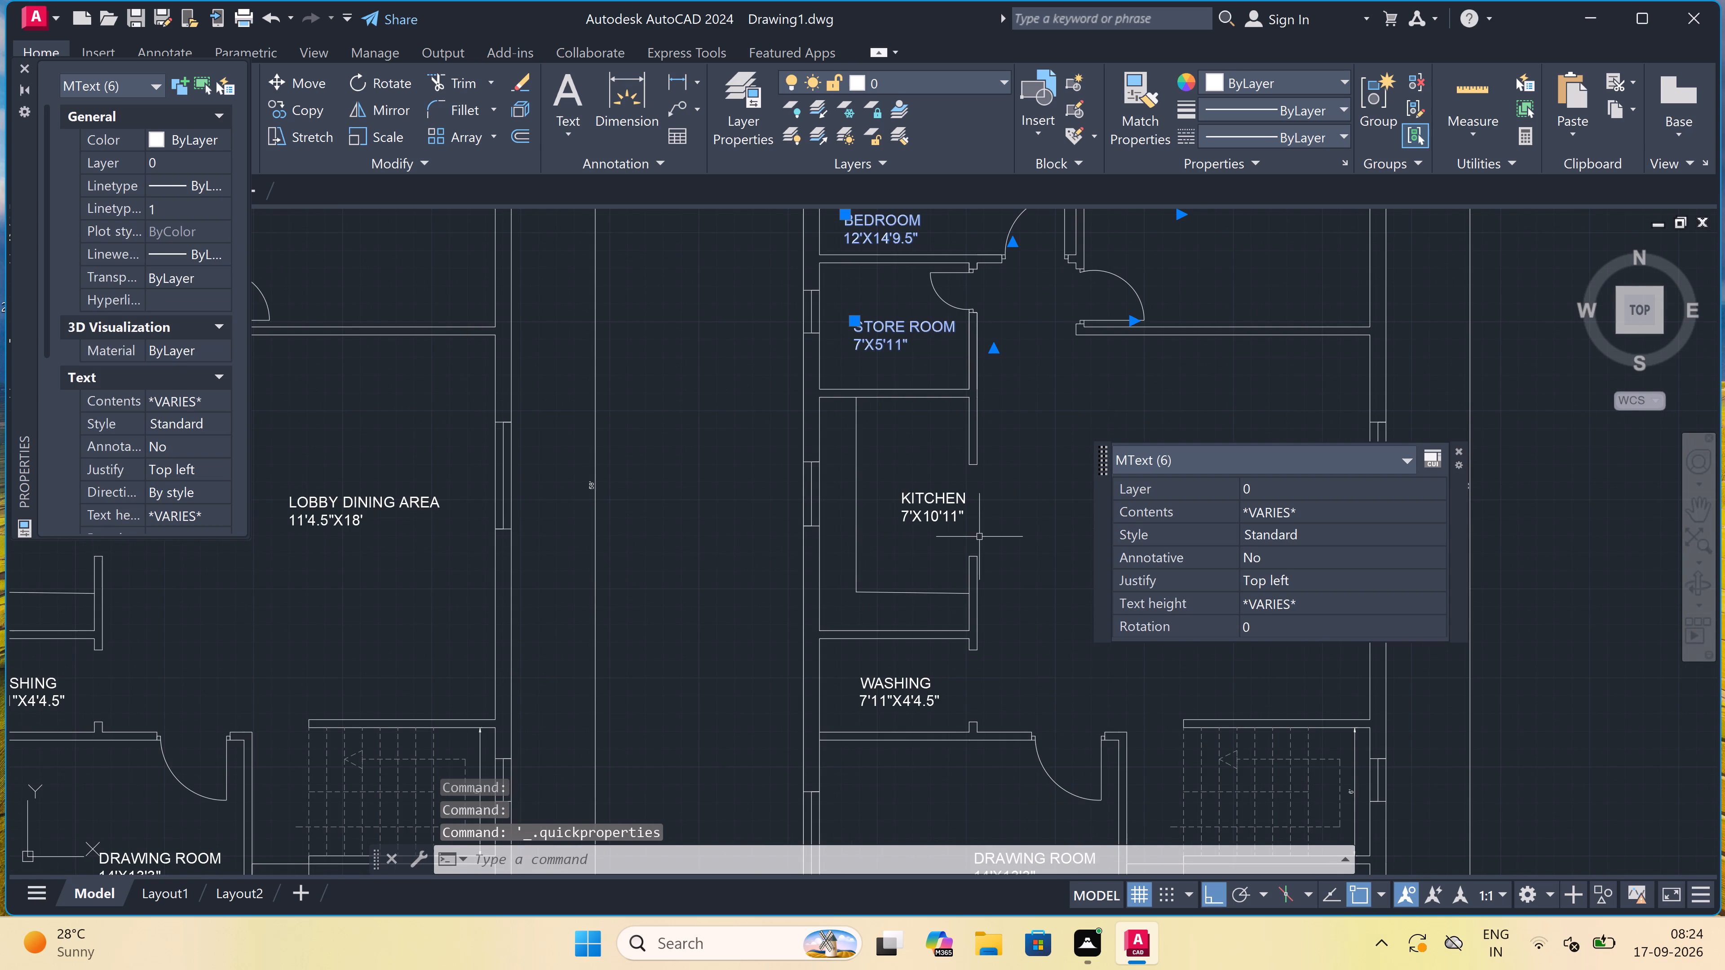
pyautogui.click(947, 507)
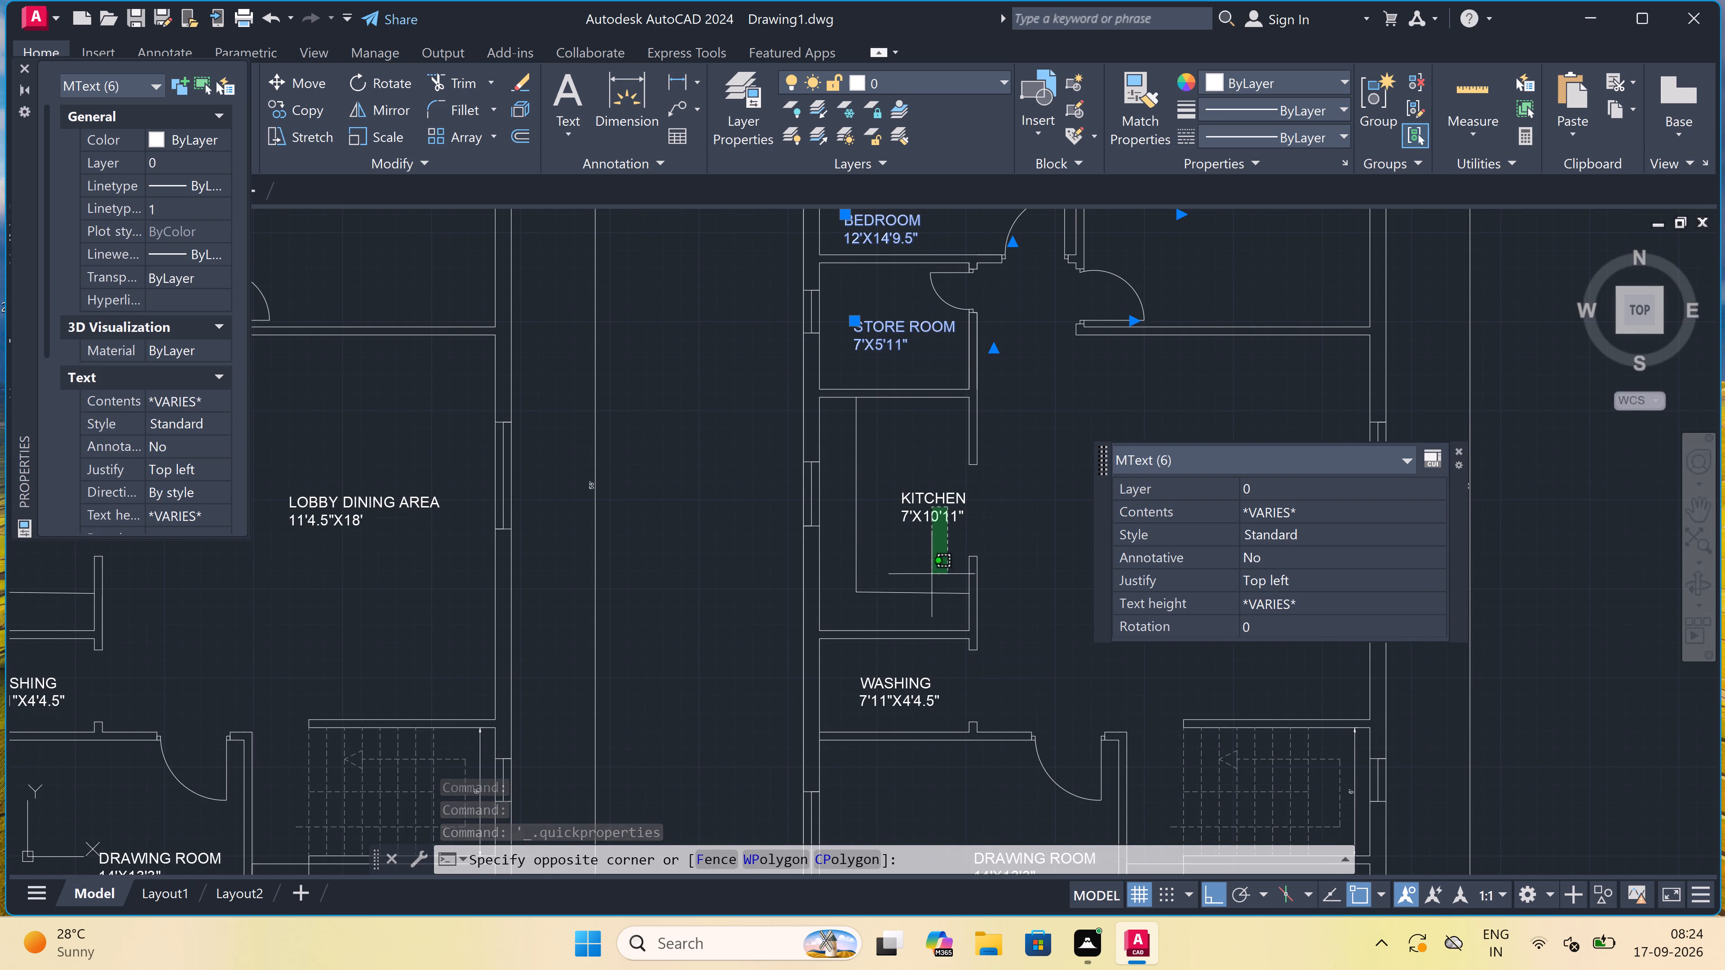
pyautogui.click(903, 560)
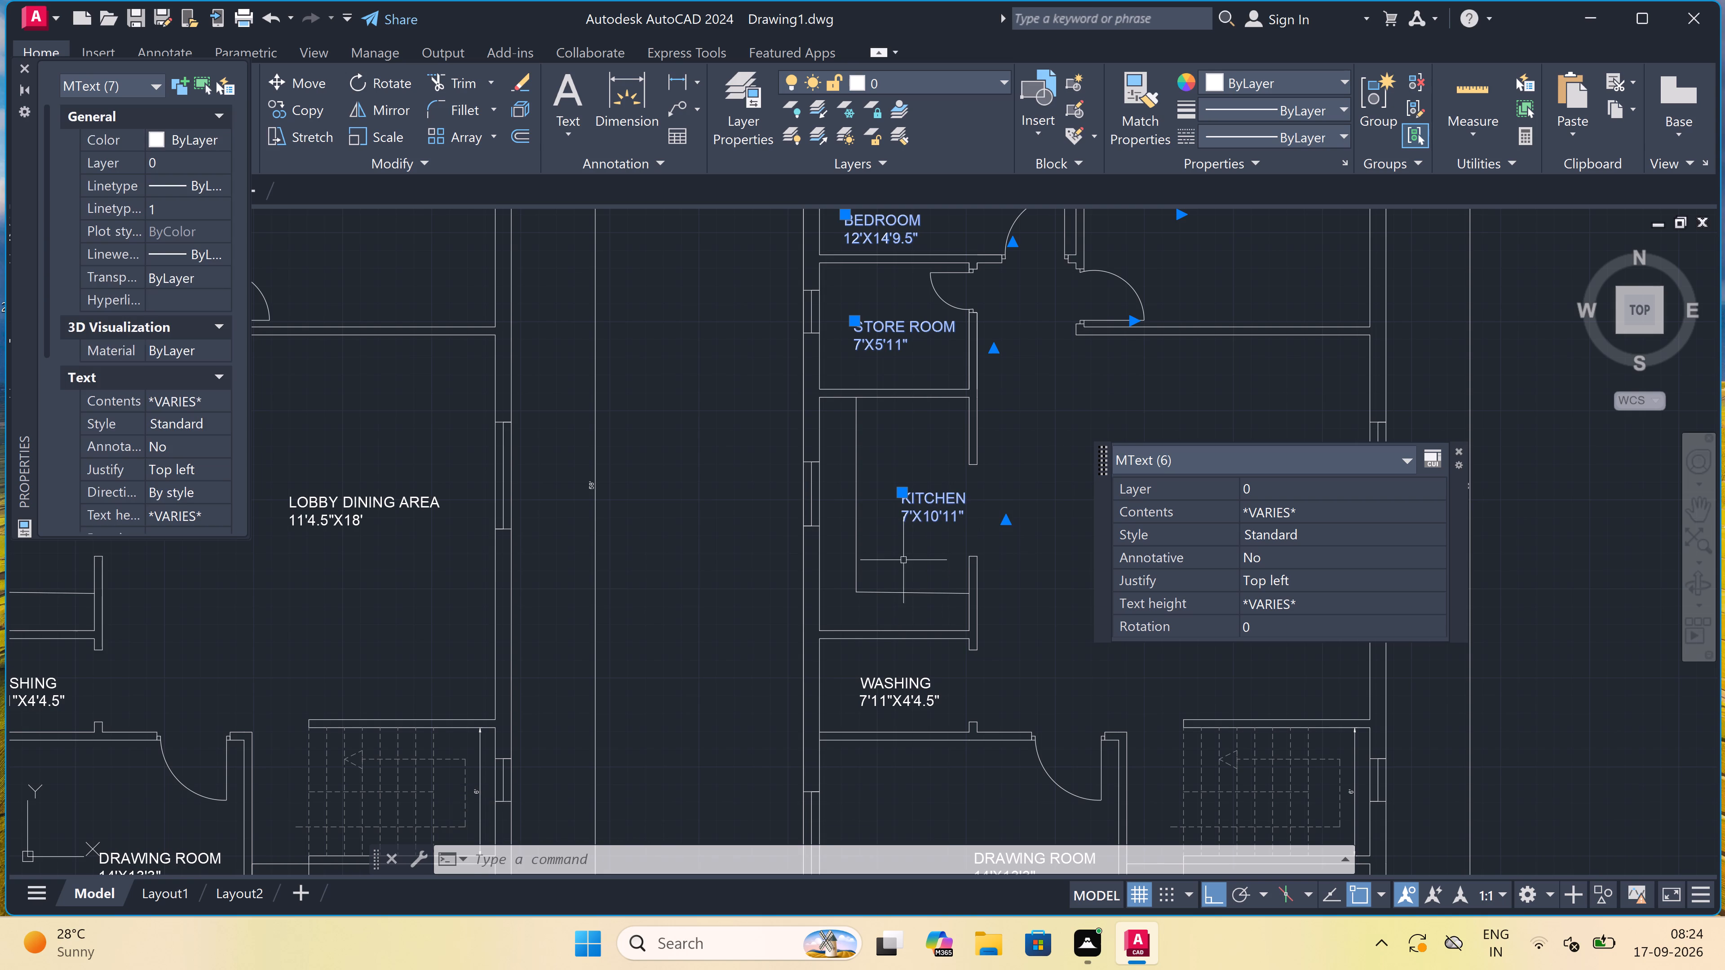
pyautogui.click(892, 685)
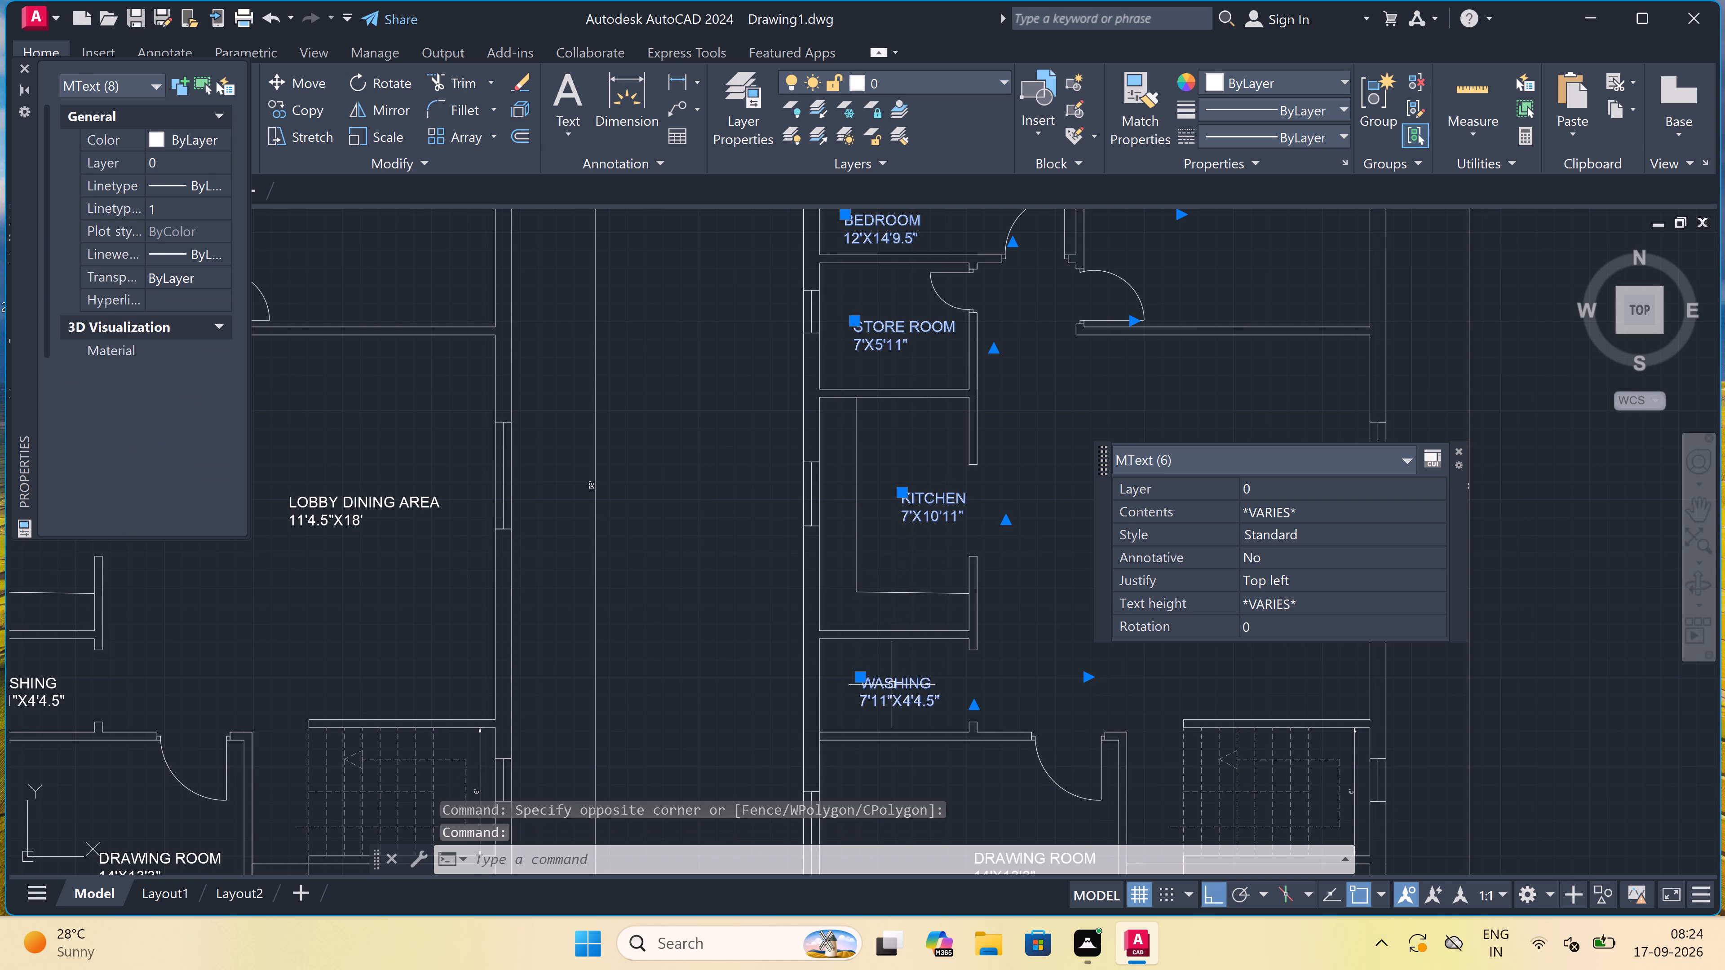
pyautogui.scroll(-5, 892, 681)
pyautogui.scroll(5, 946, 640)
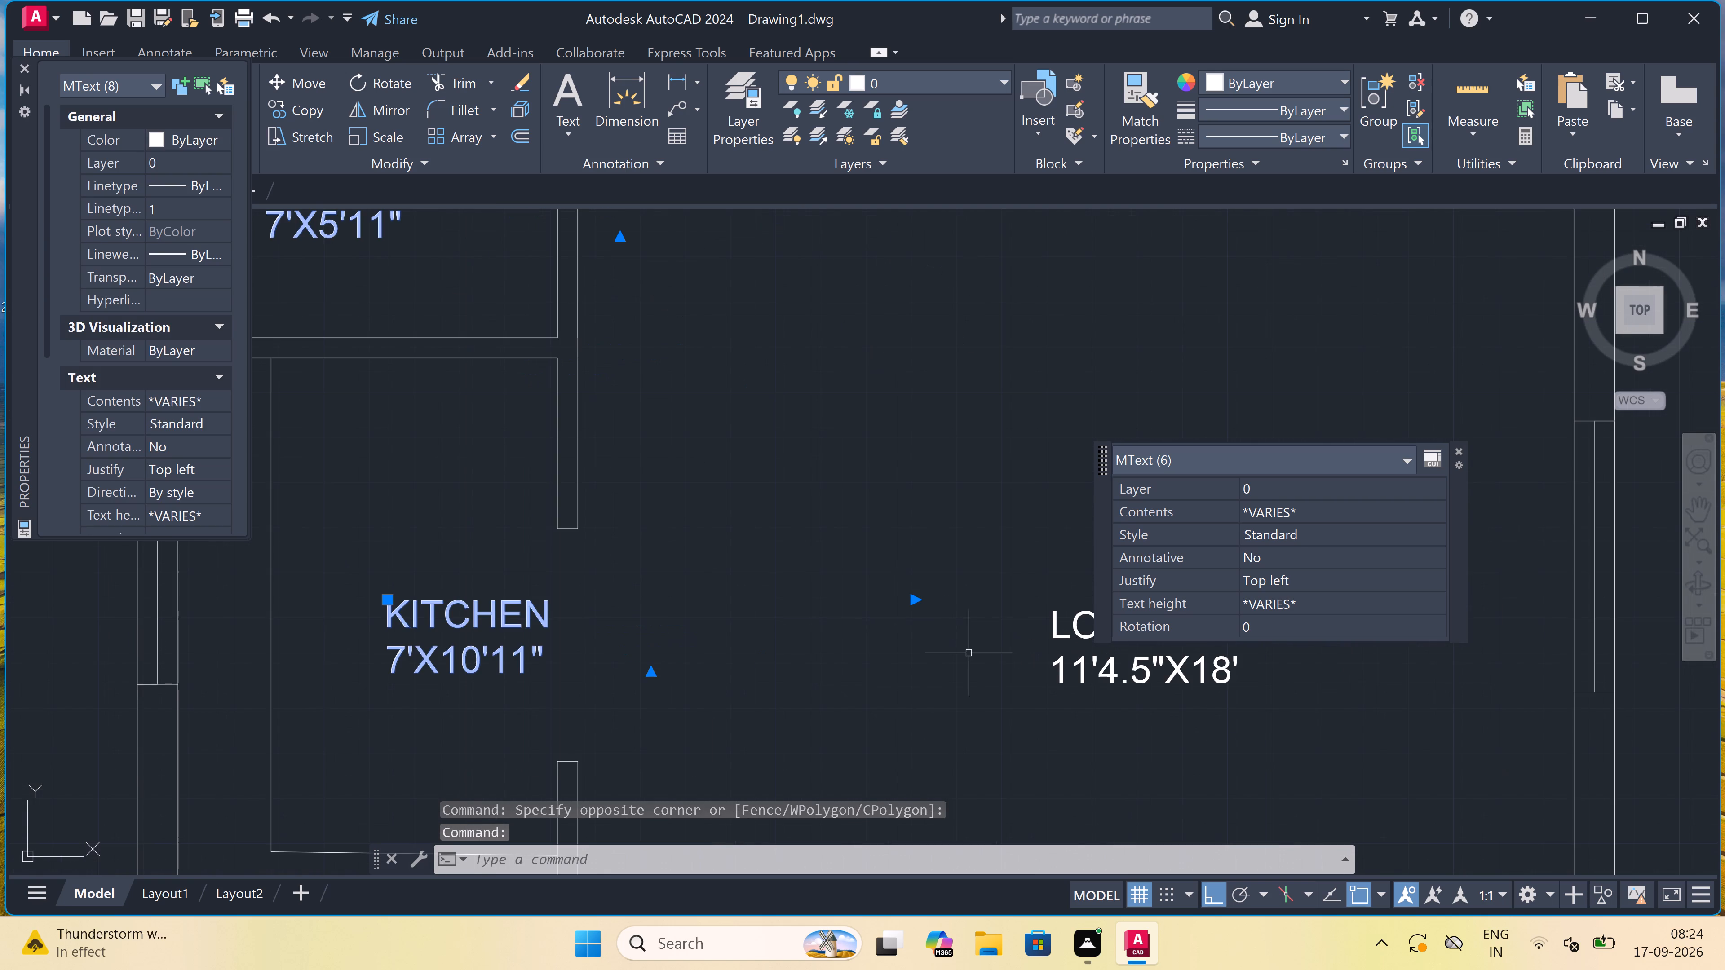
pyautogui.click(1052, 671)
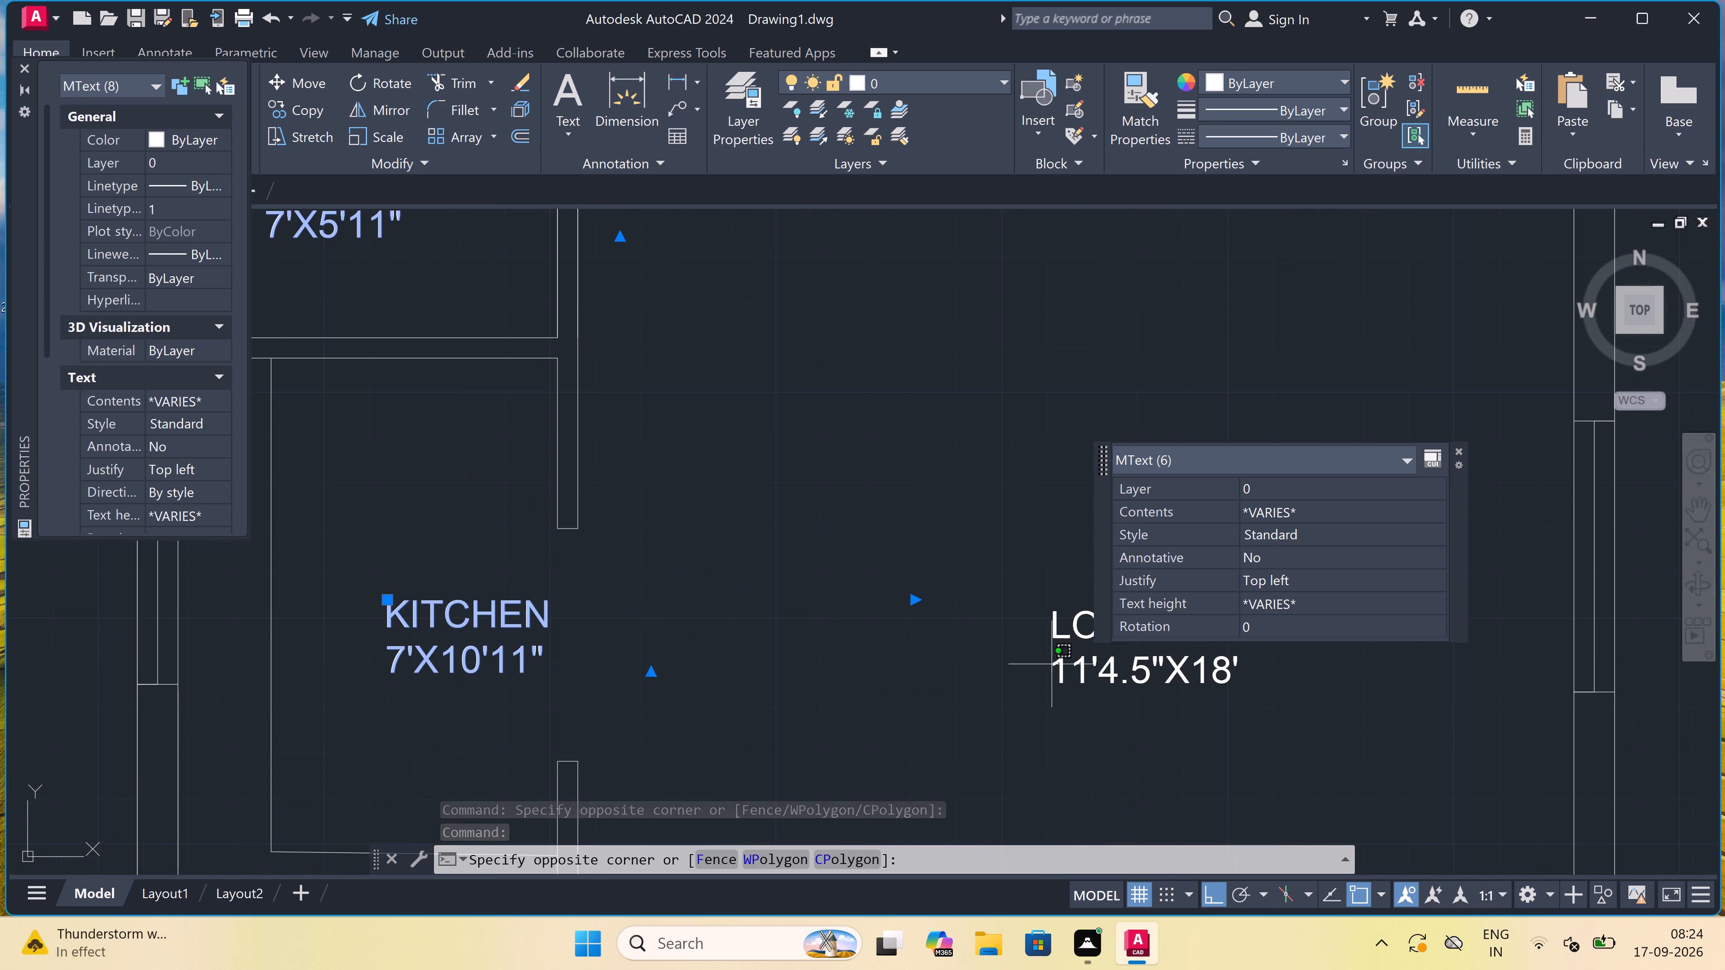
pyautogui.click(1068, 602)
pyautogui.click(1068, 602)
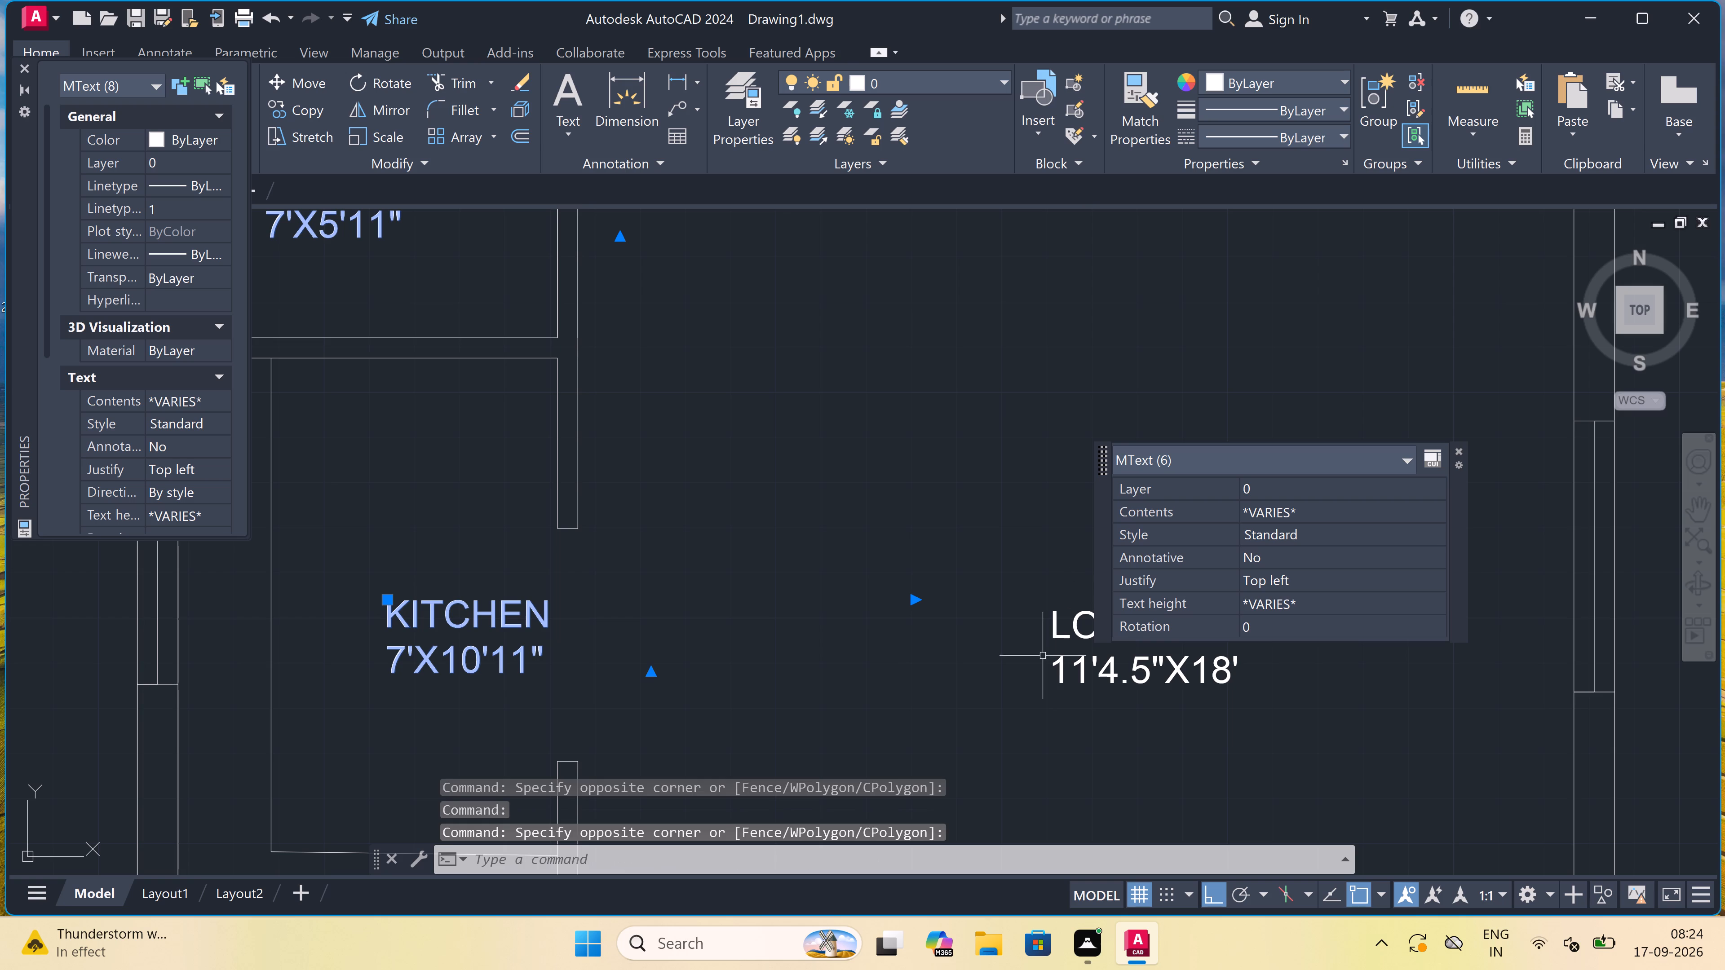
pyautogui.moveTo(1064, 583); pyautogui.dragTo(1066, 587)
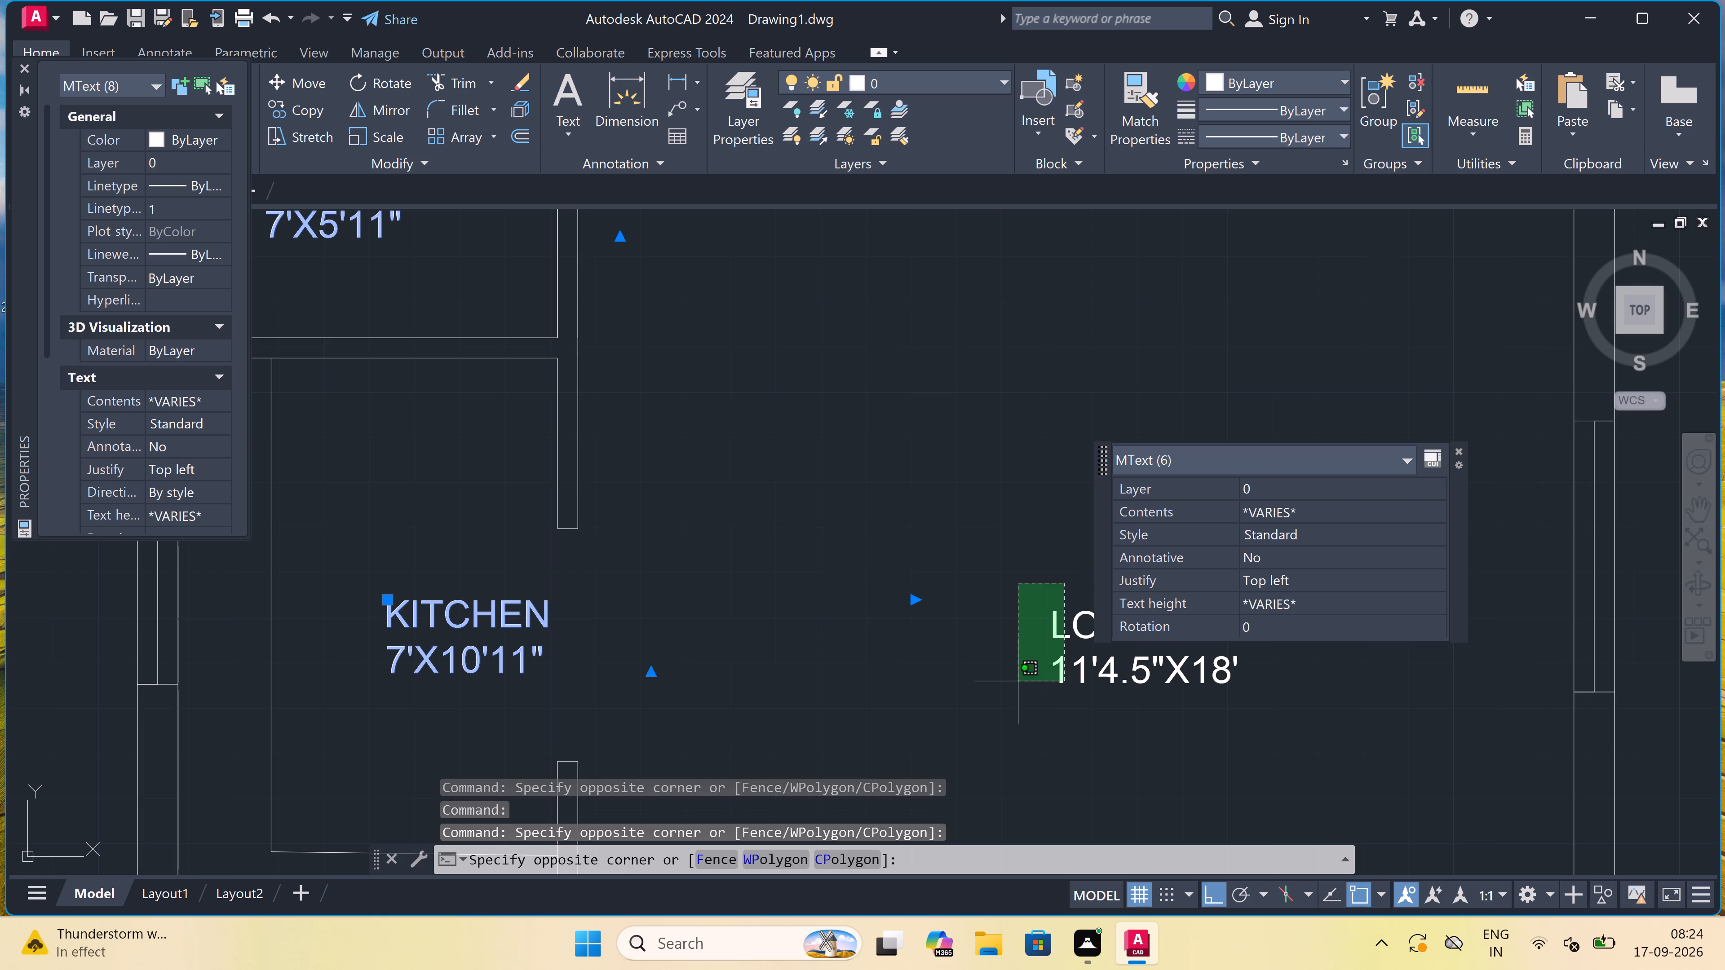
pyautogui.click(1018, 681)
pyautogui.scroll(-7, 1013, 627)
pyautogui.scroll(2, 1020, 699)
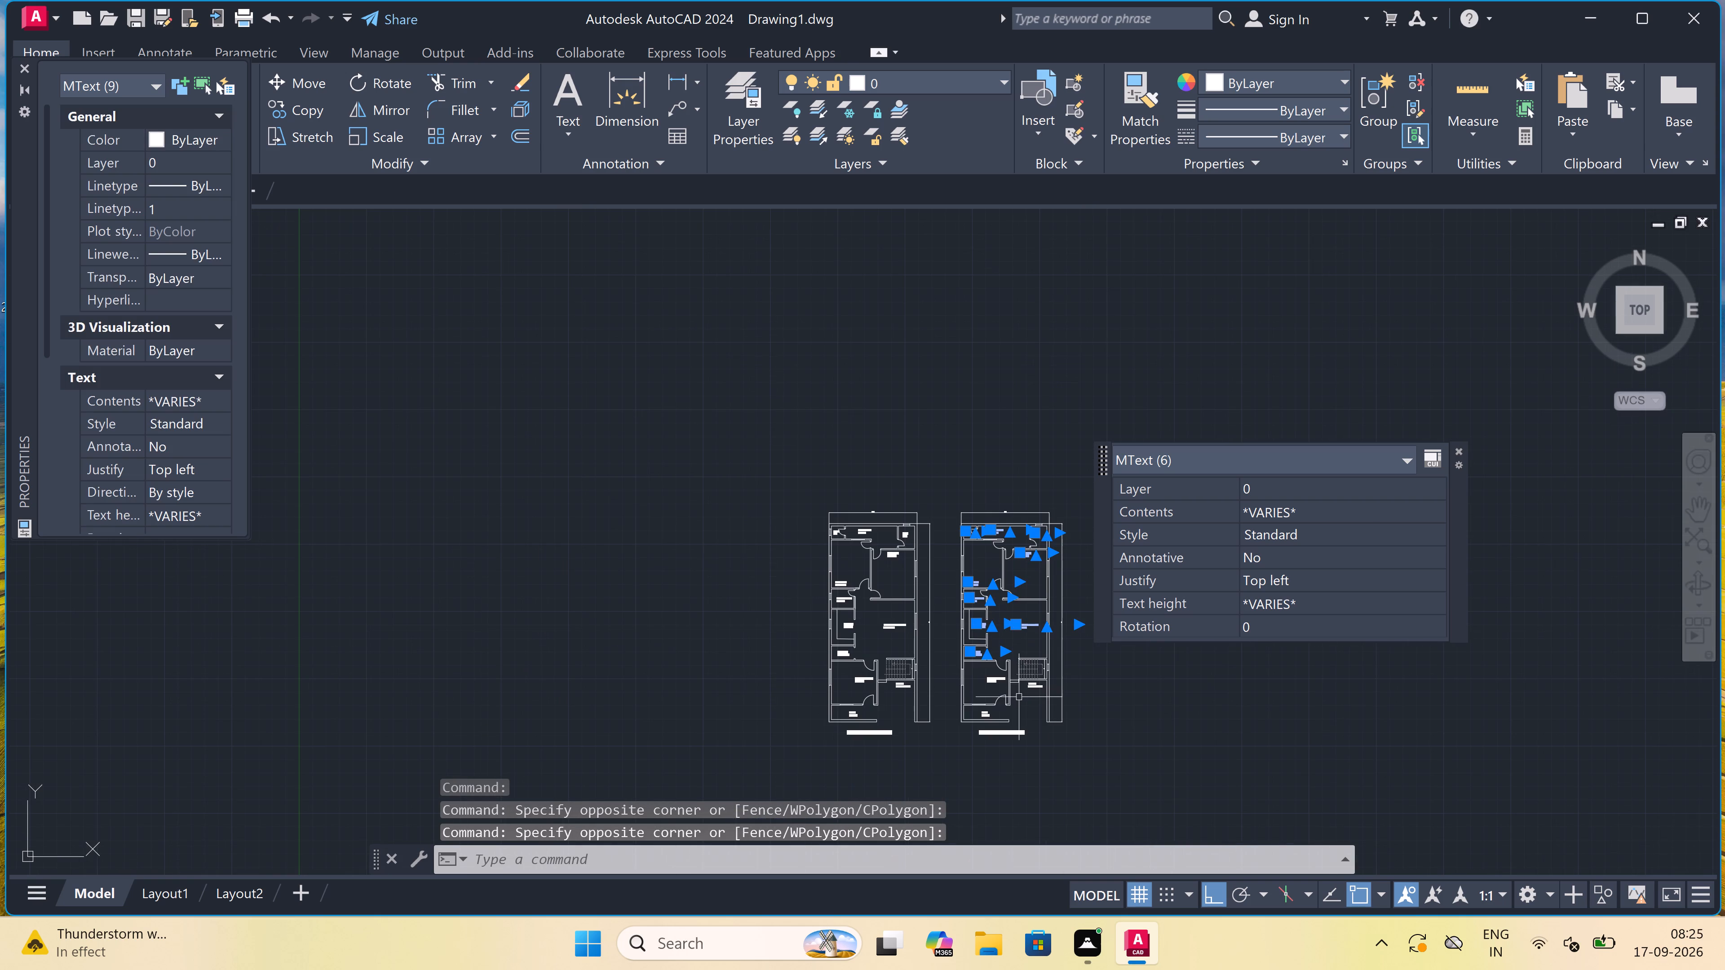
pyautogui.scroll(3, 1020, 699)
pyautogui.scroll(3, 1056, 621)
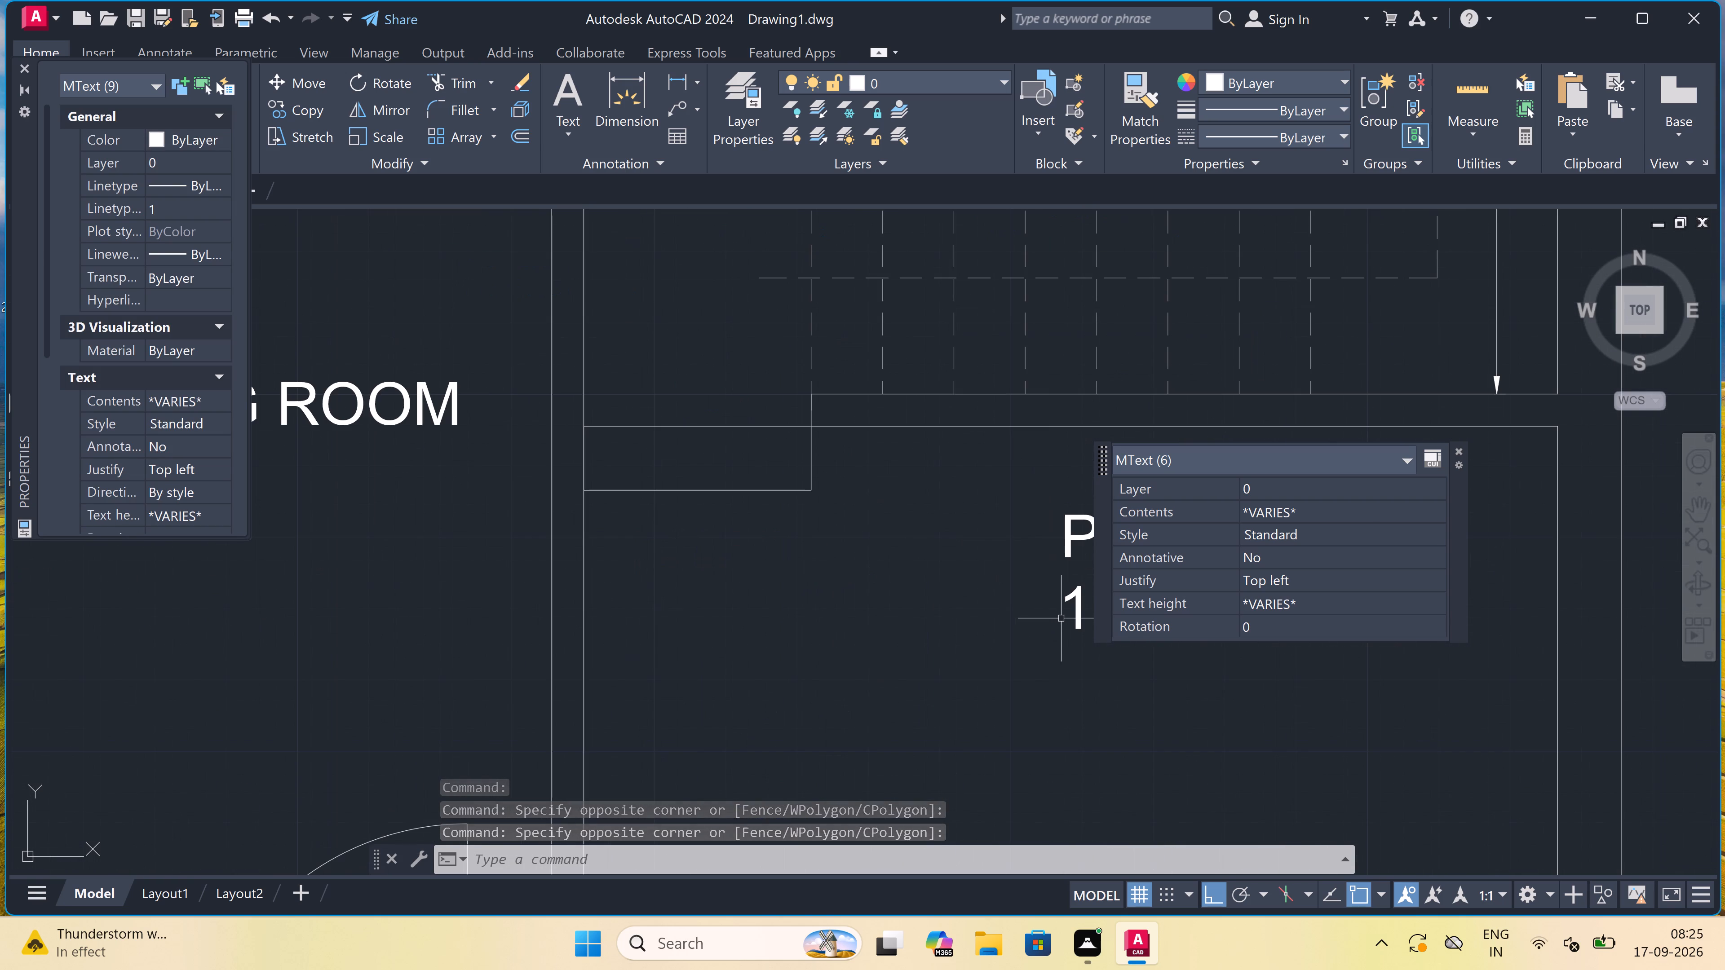
pyautogui.click(1079, 599)
pyautogui.scroll(-5, 1079, 599)
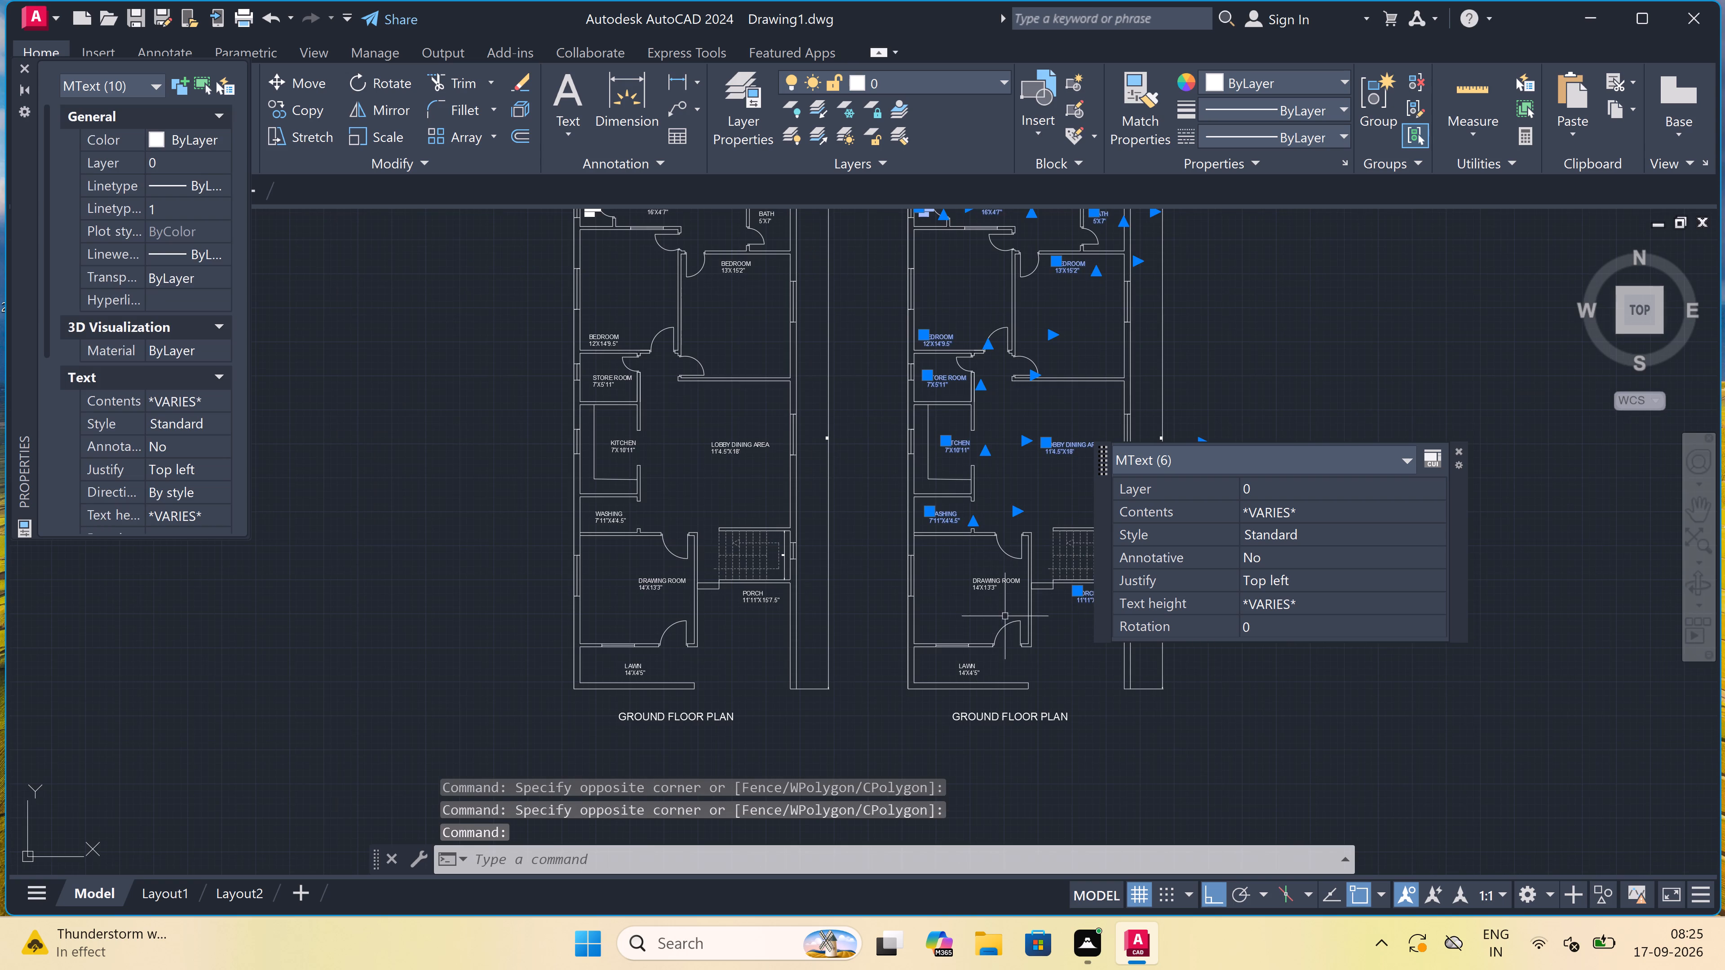
pyautogui.scroll(3, 995, 615)
pyautogui.click(981, 491)
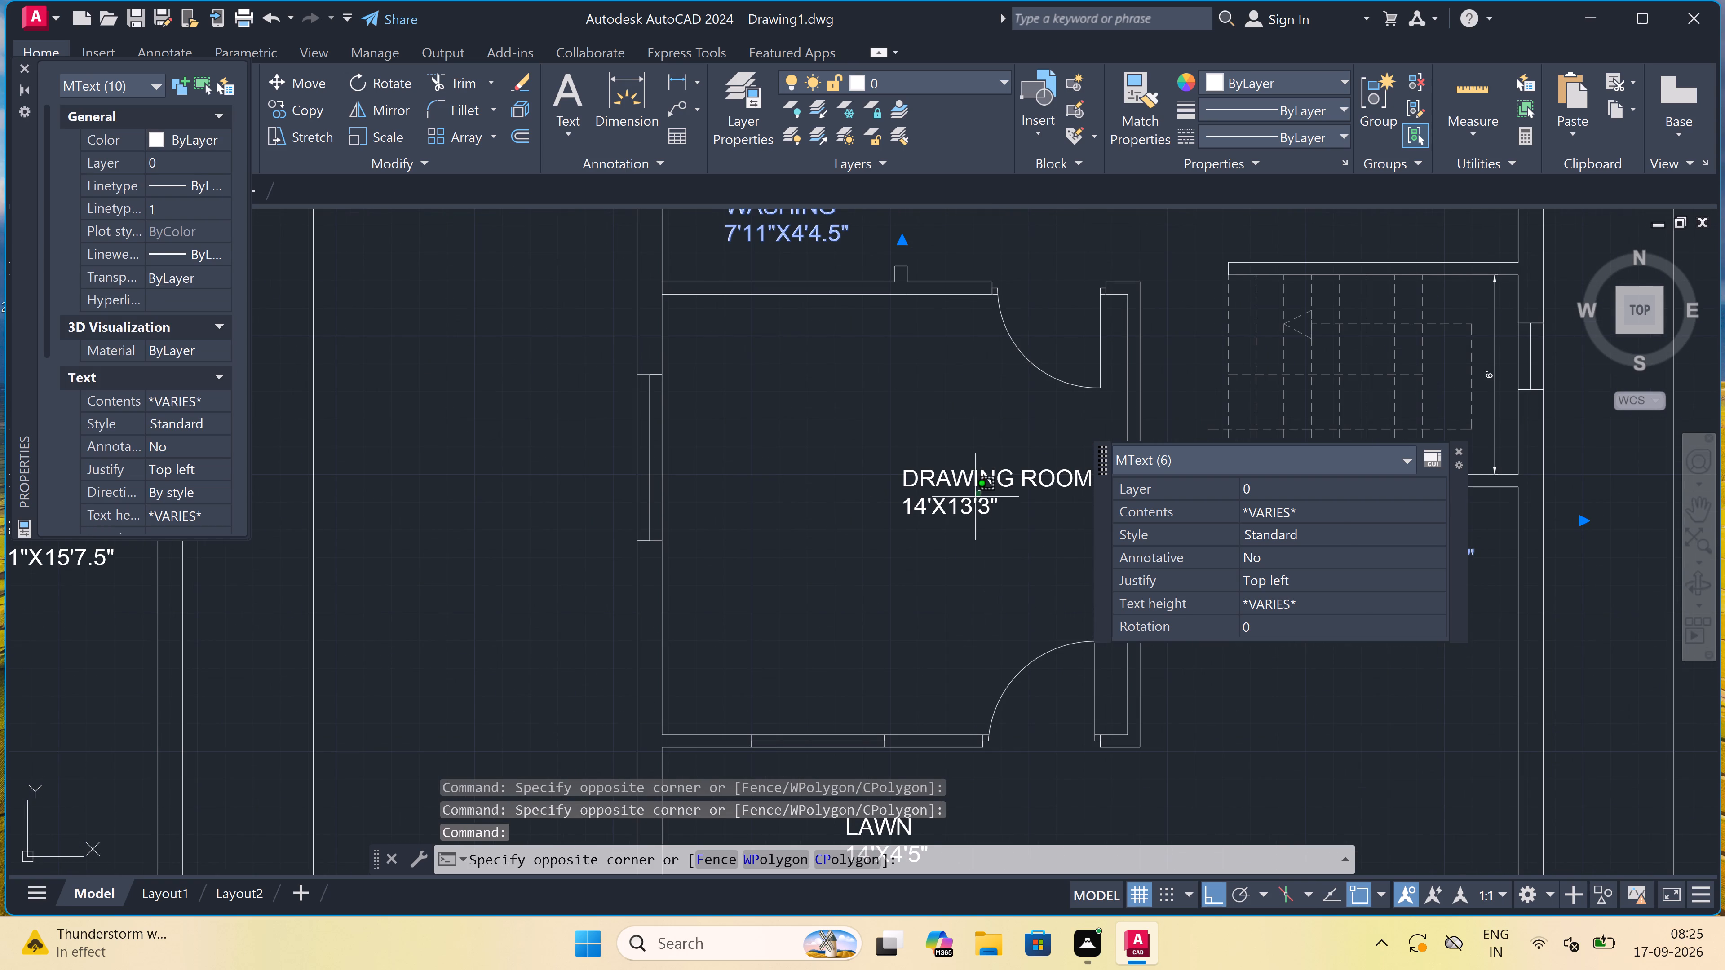
pyautogui.click(906, 539)
pyautogui.scroll(-4, 912, 531)
pyautogui.scroll(1, 912, 600)
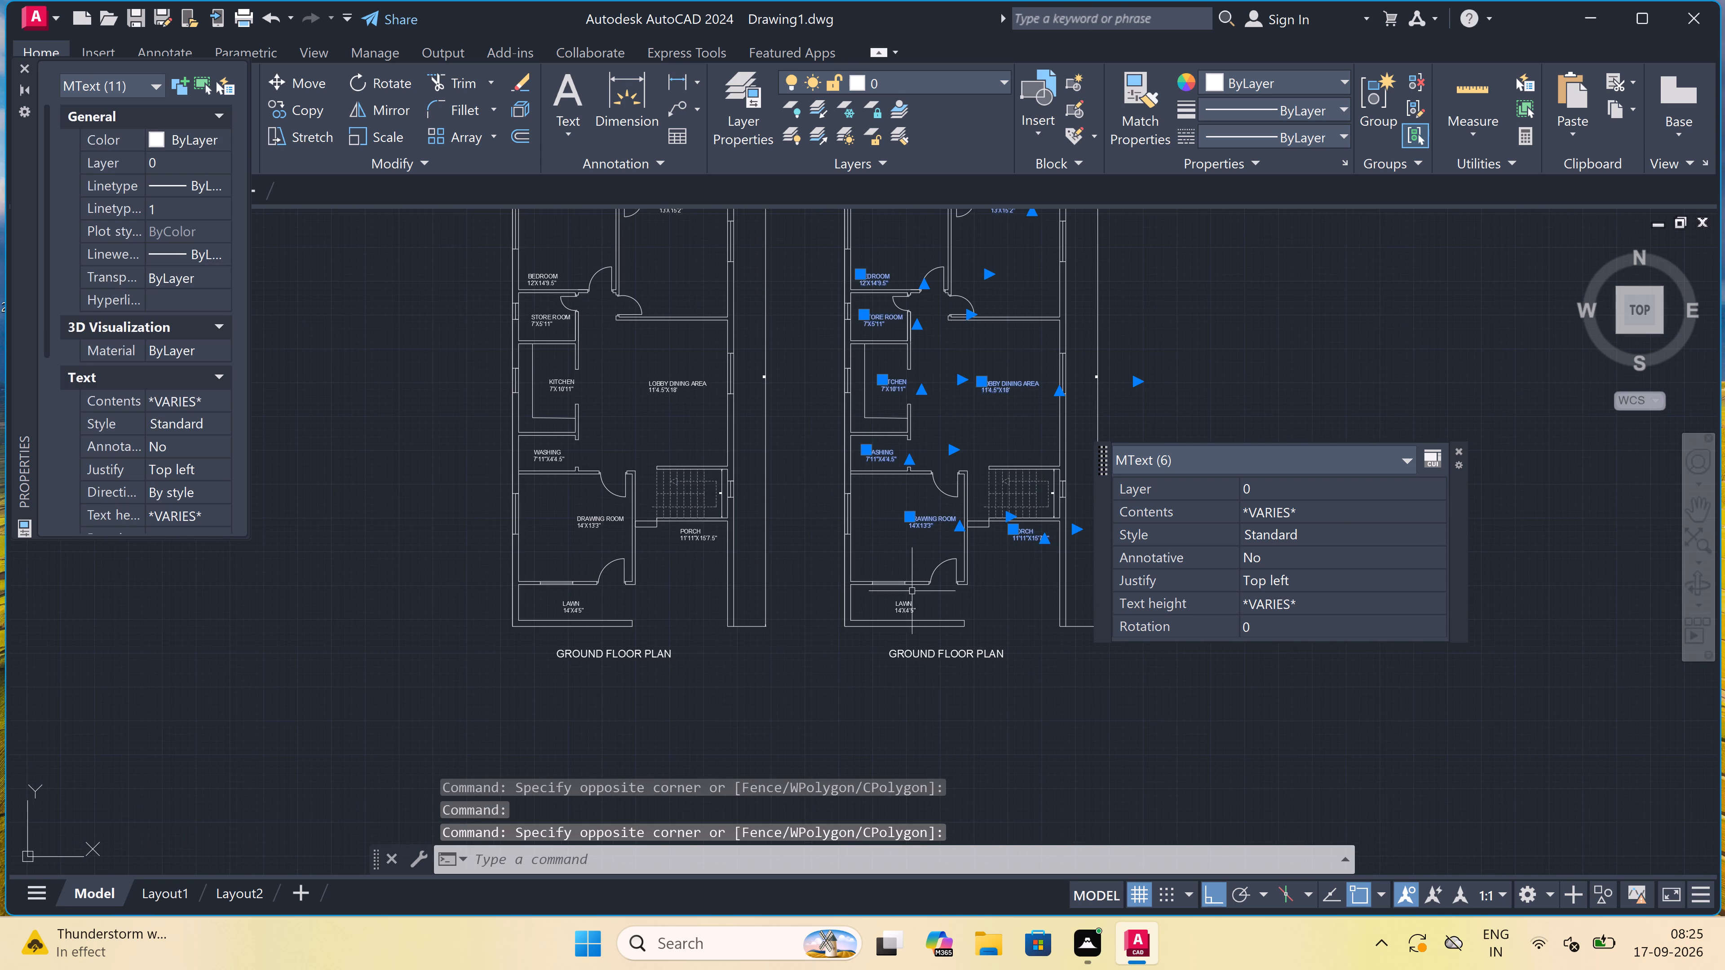
pyautogui.scroll(3, 912, 600)
pyautogui.doubleClick(908, 604)
pyautogui.click(858, 650)
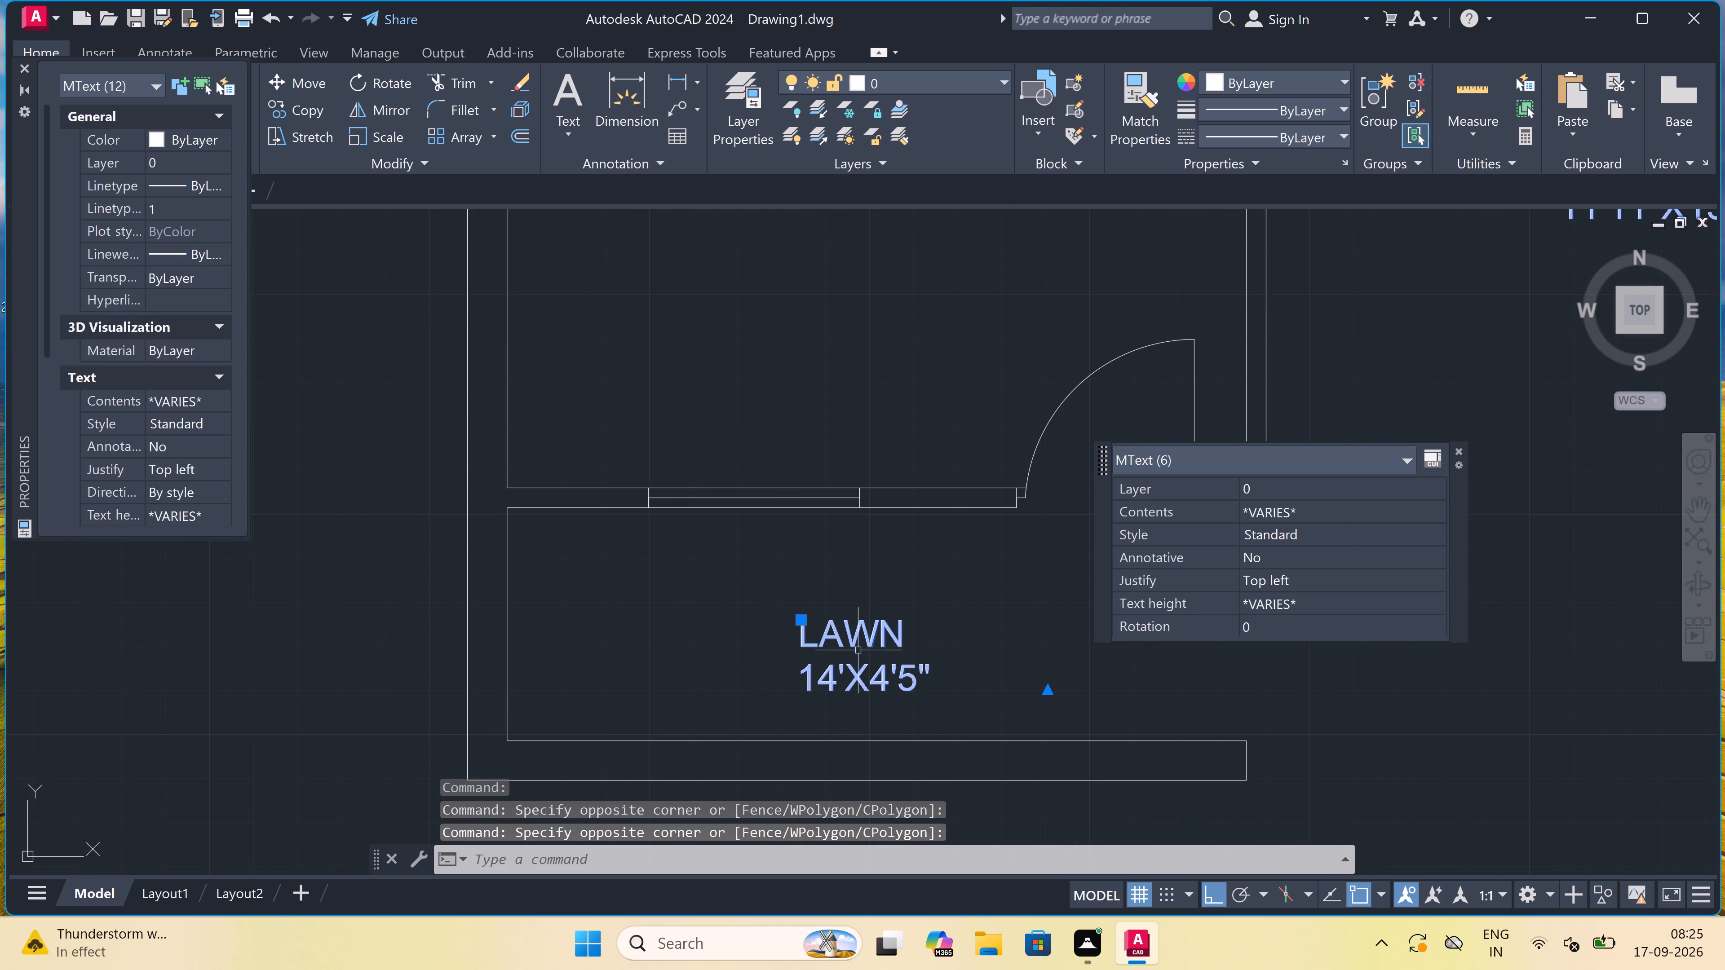
pyautogui.press('Delete')
# Erase the overall width dimension above the copied plan and the overall length dimension along its east side.
pyautogui.scroll(-4, 877, 612)
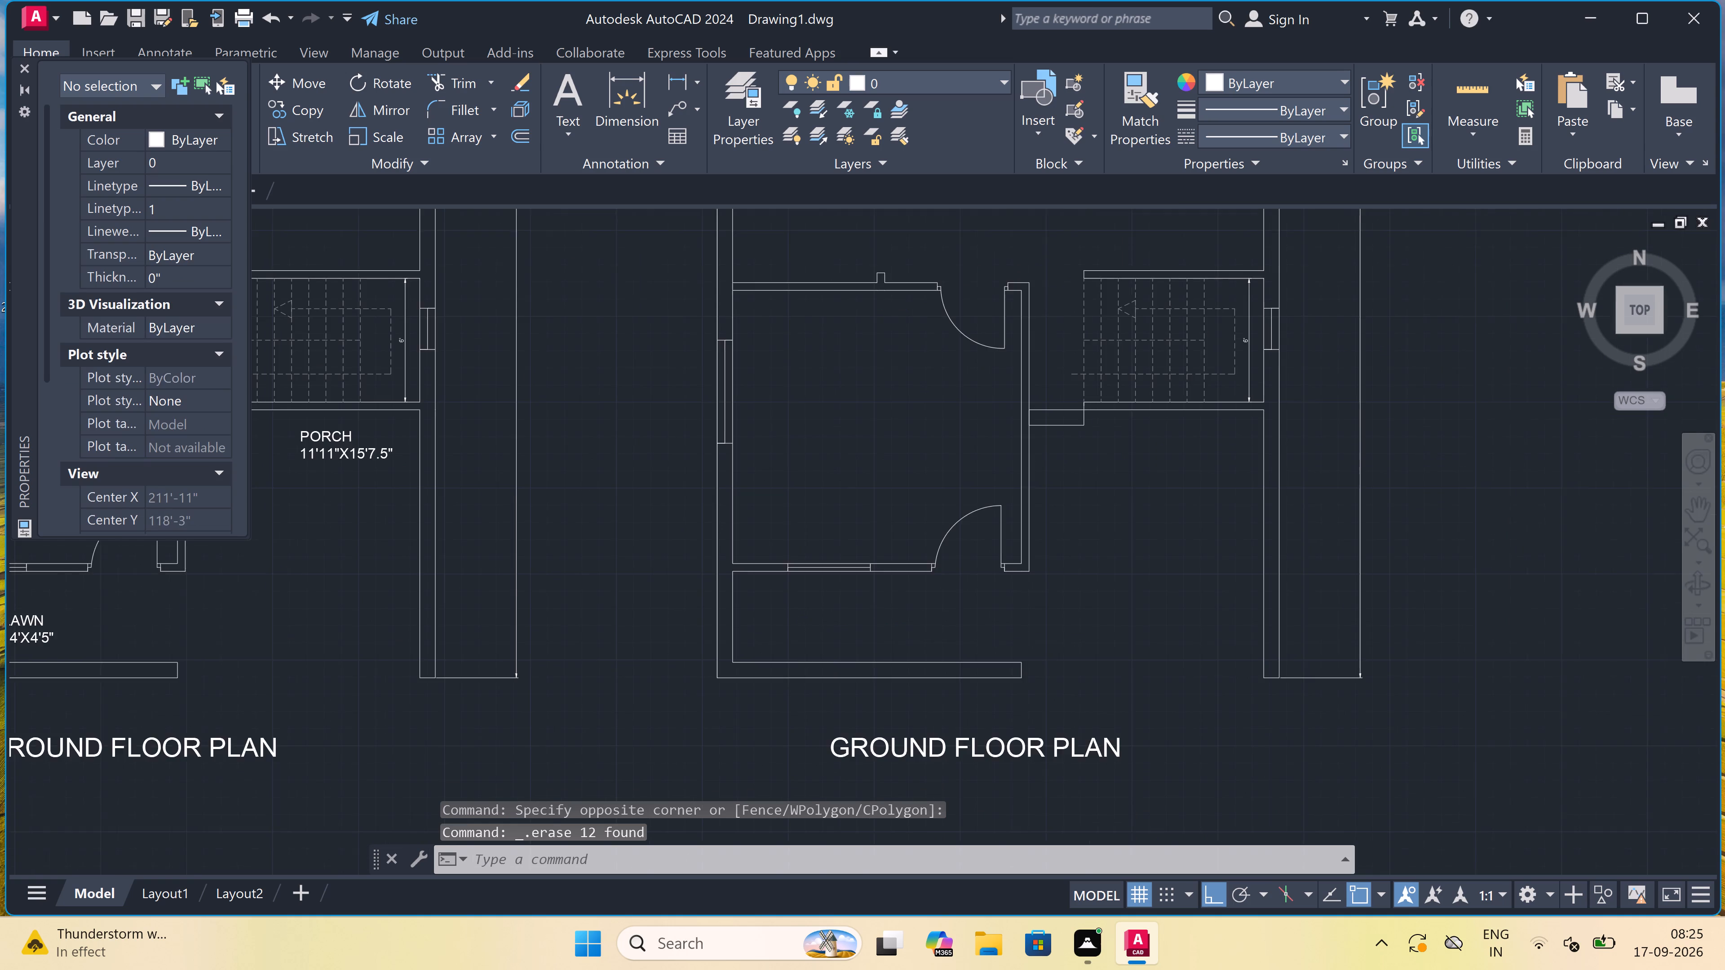
pyautogui.scroll(-4, 877, 611)
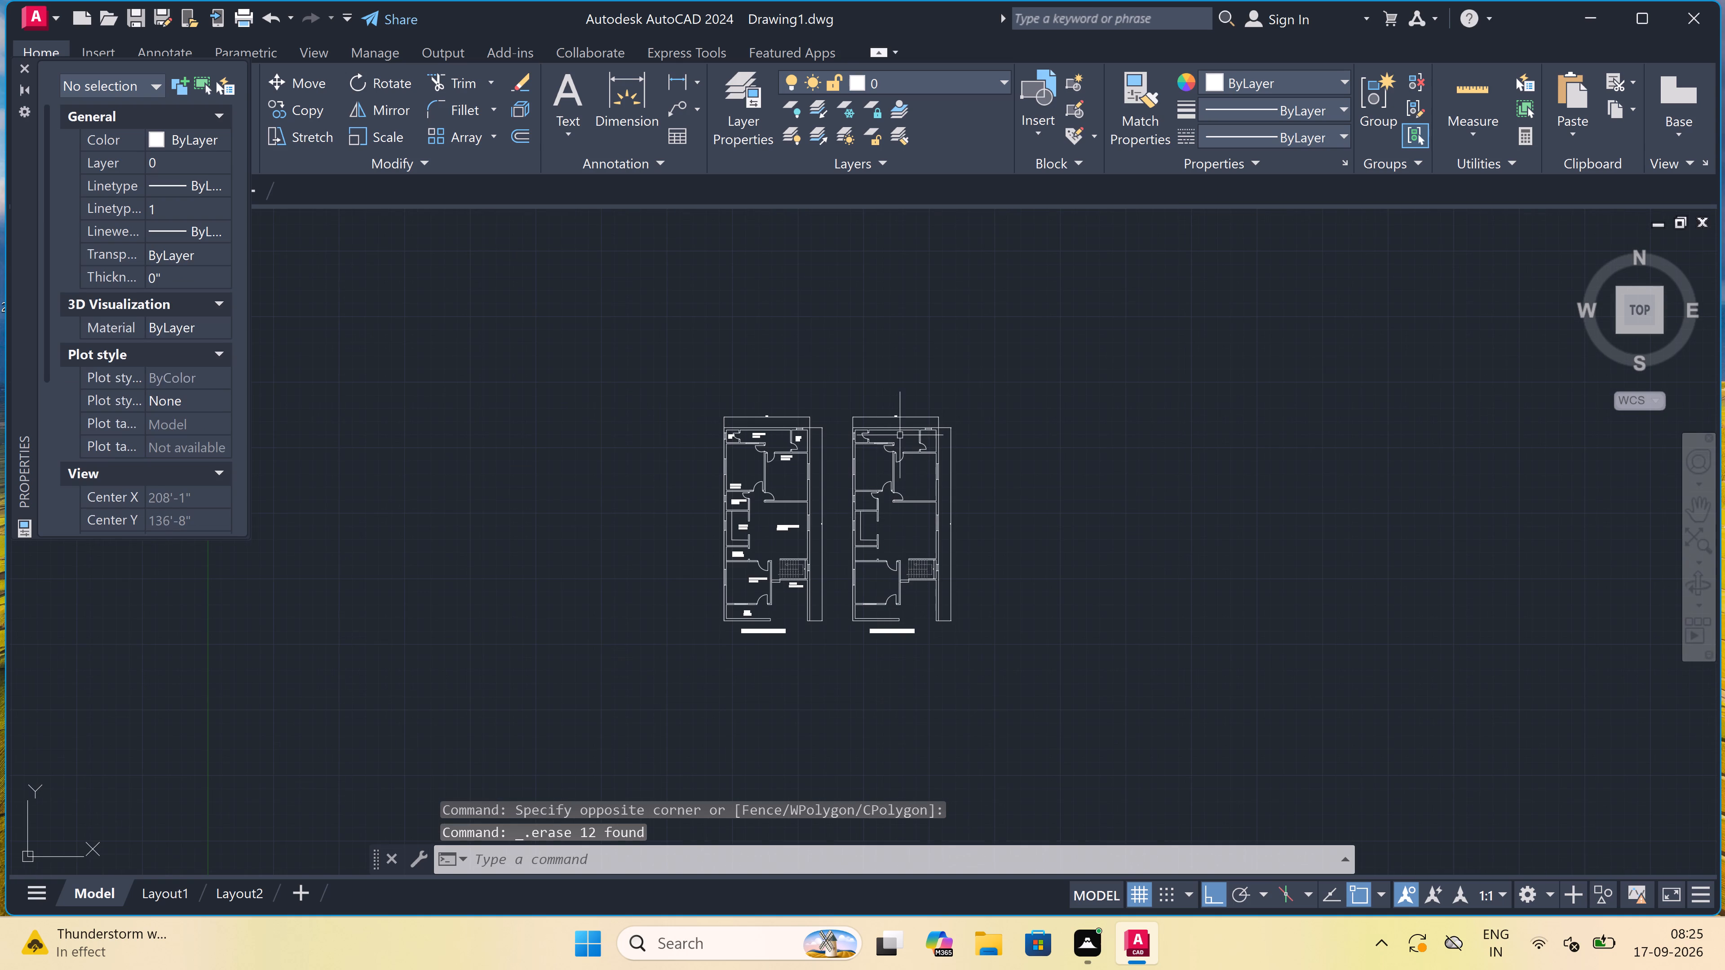
pyautogui.scroll(4, 891, 413)
pyautogui.click(892, 408)
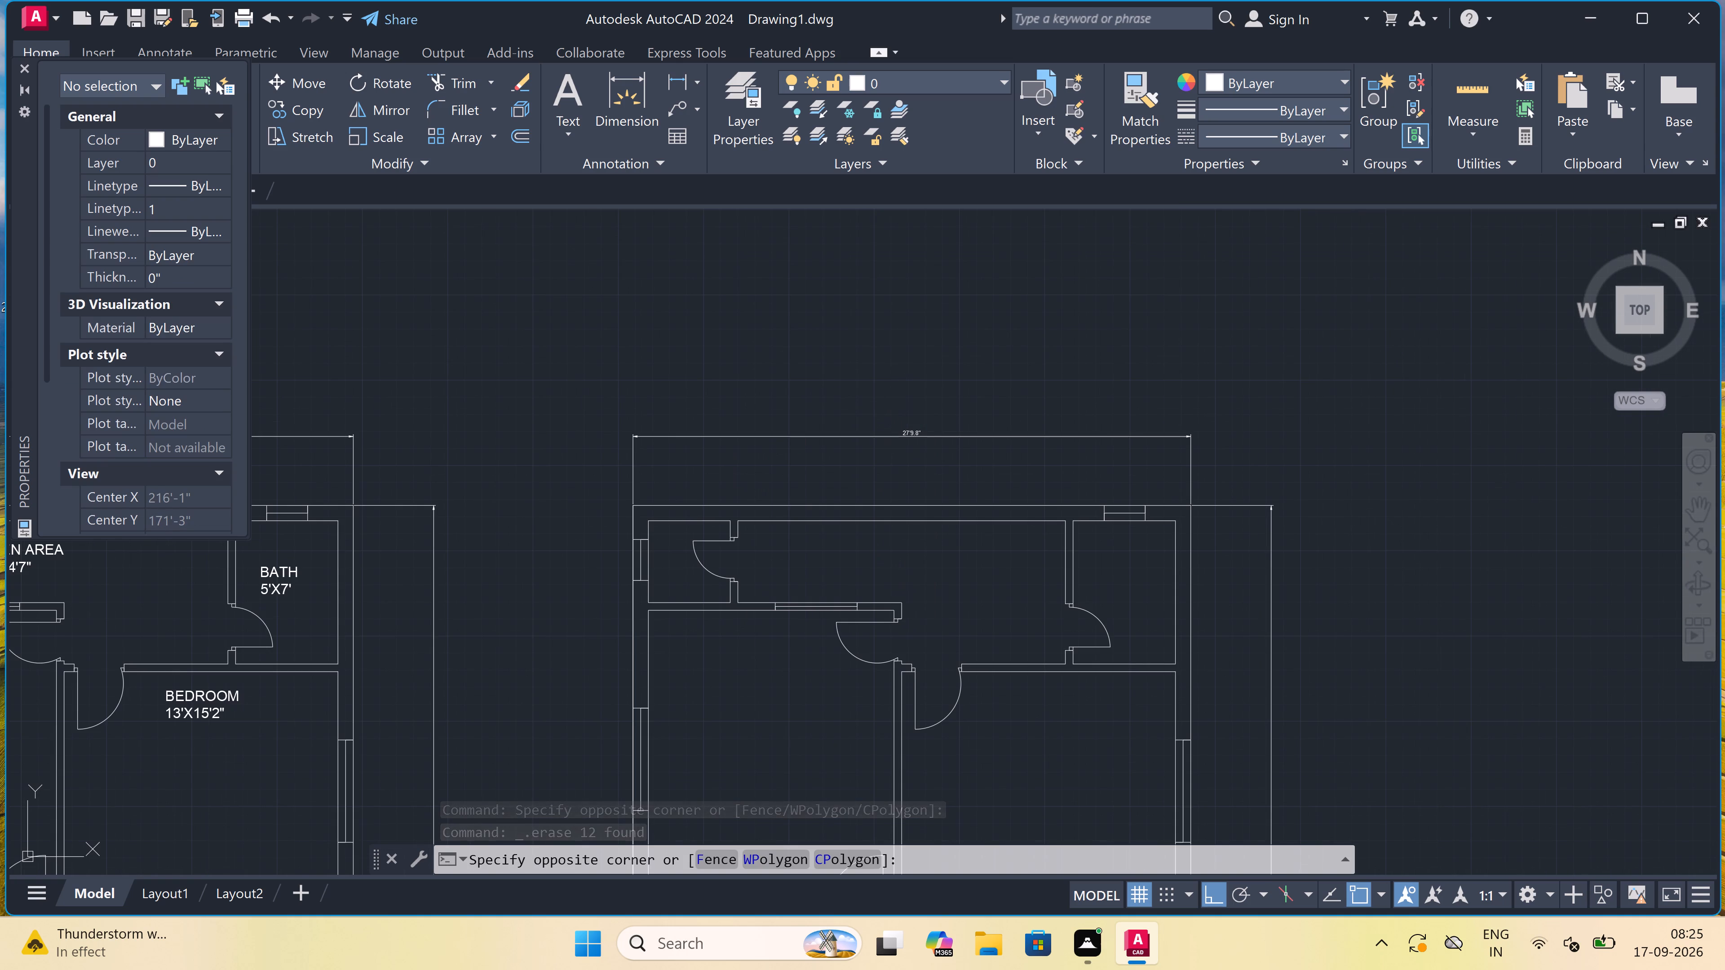
pyautogui.click(864, 457)
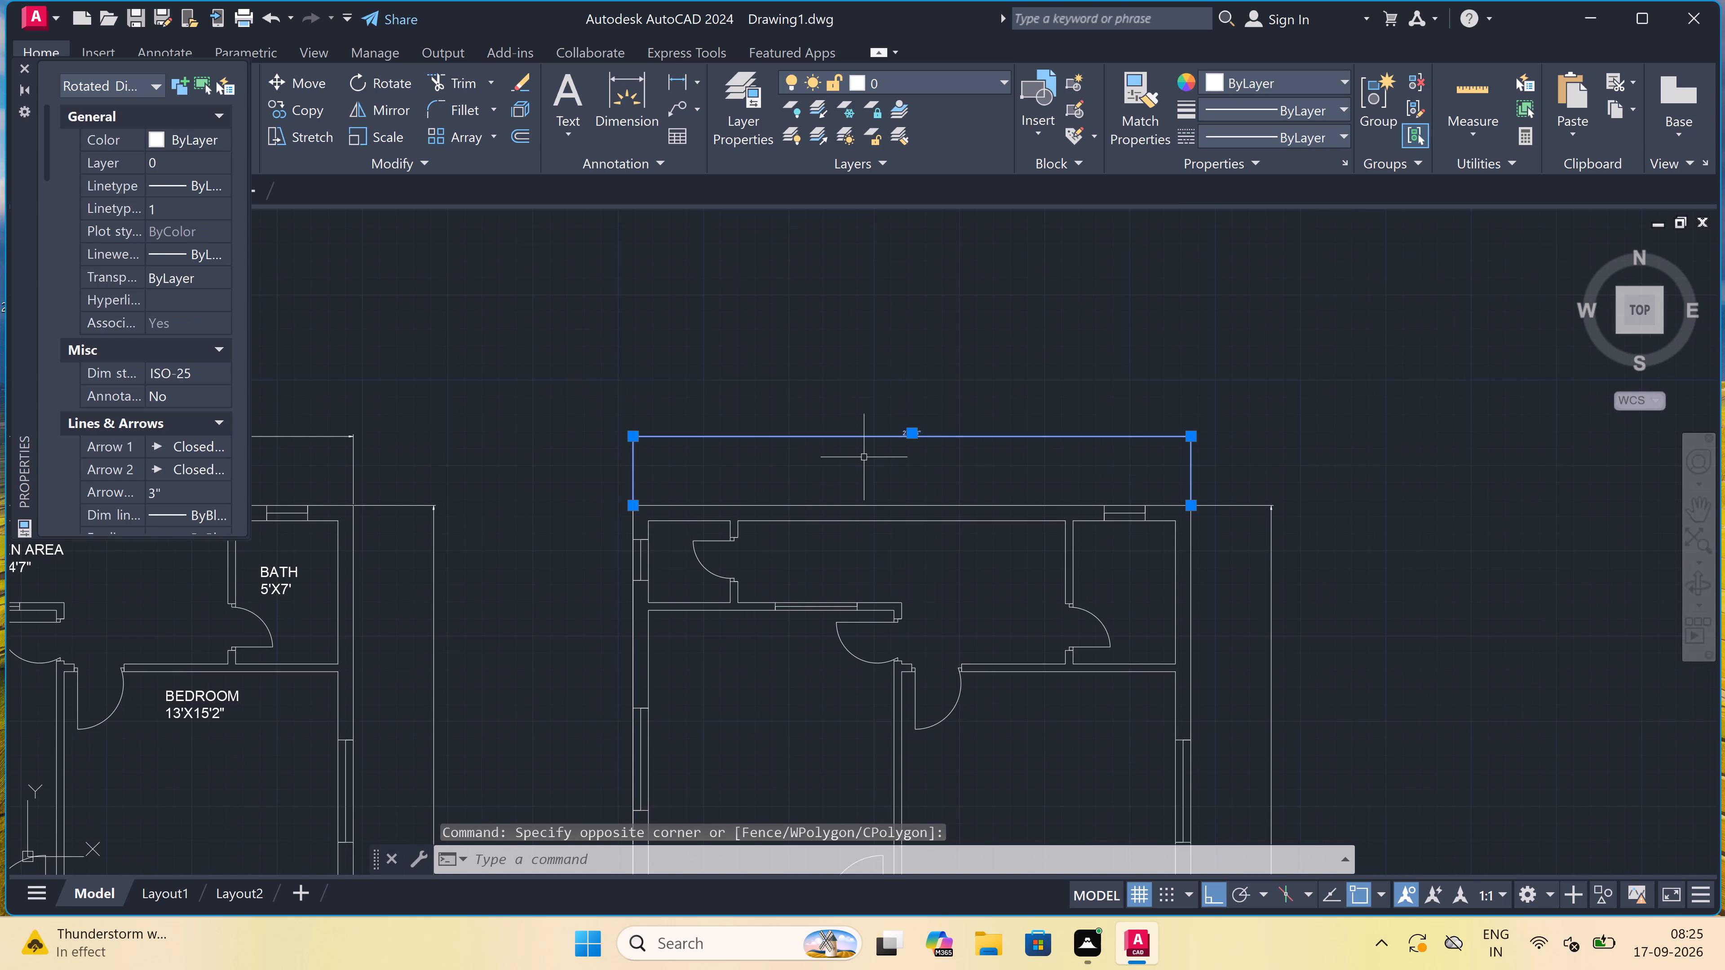
pyautogui.press('Delete')
pyautogui.scroll(-4, 884, 440)
pyautogui.scroll(3, 938, 499)
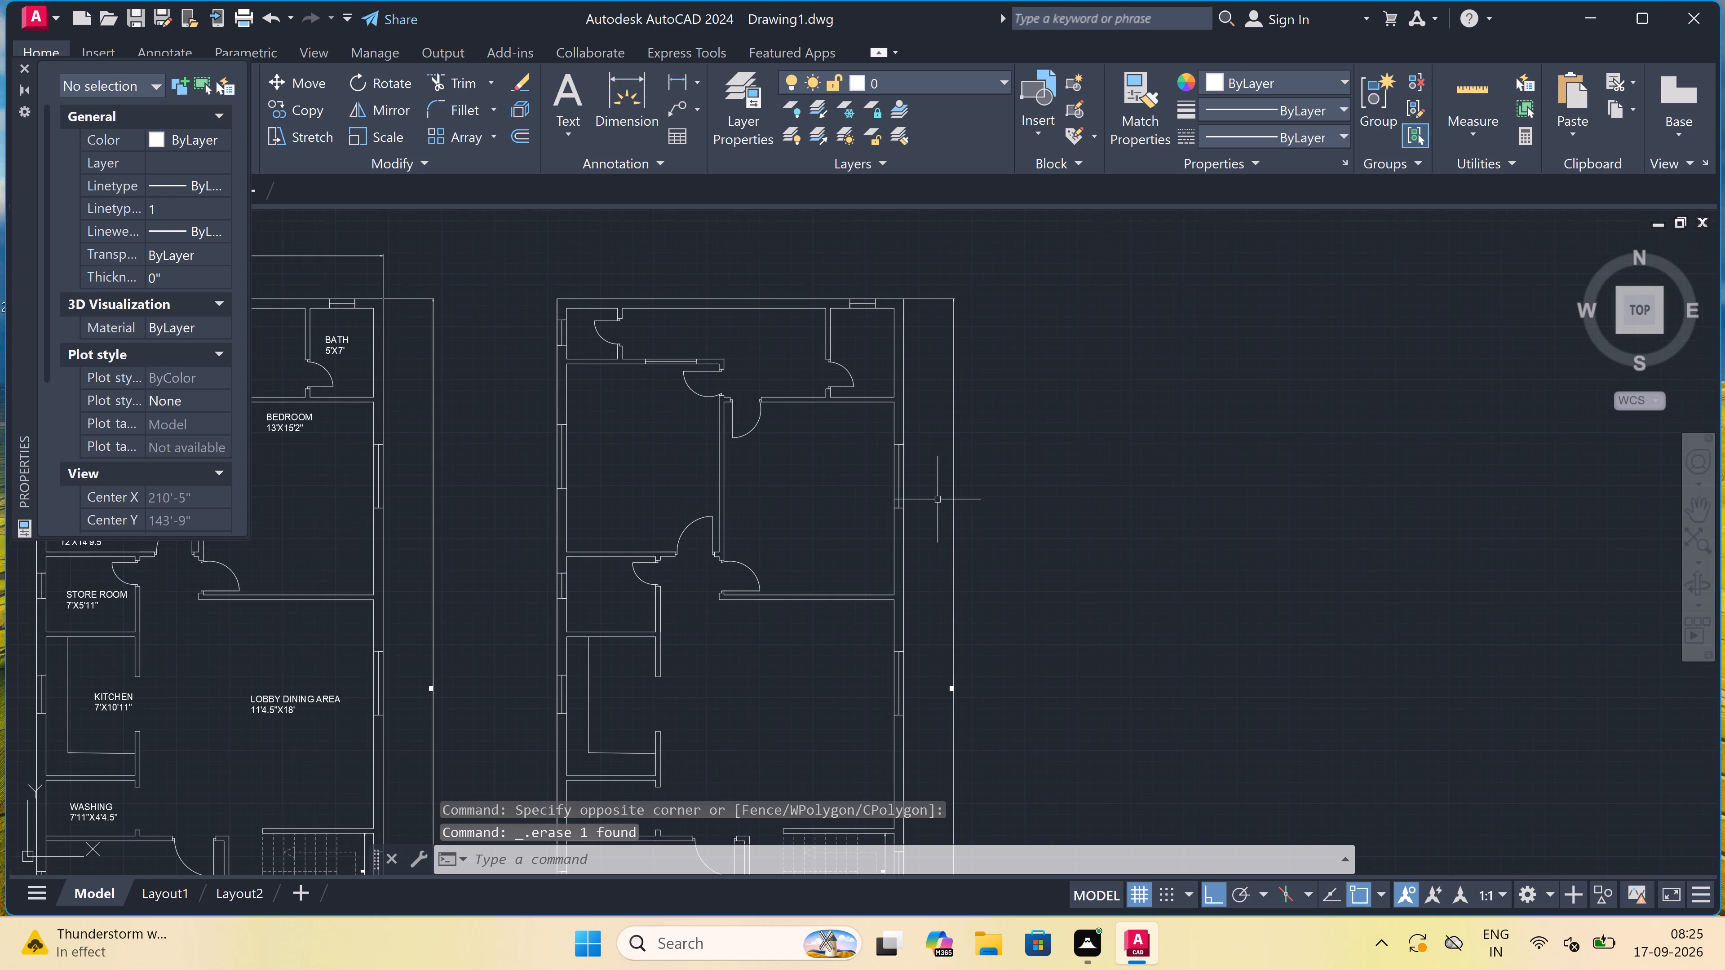
pyautogui.click(965, 494)
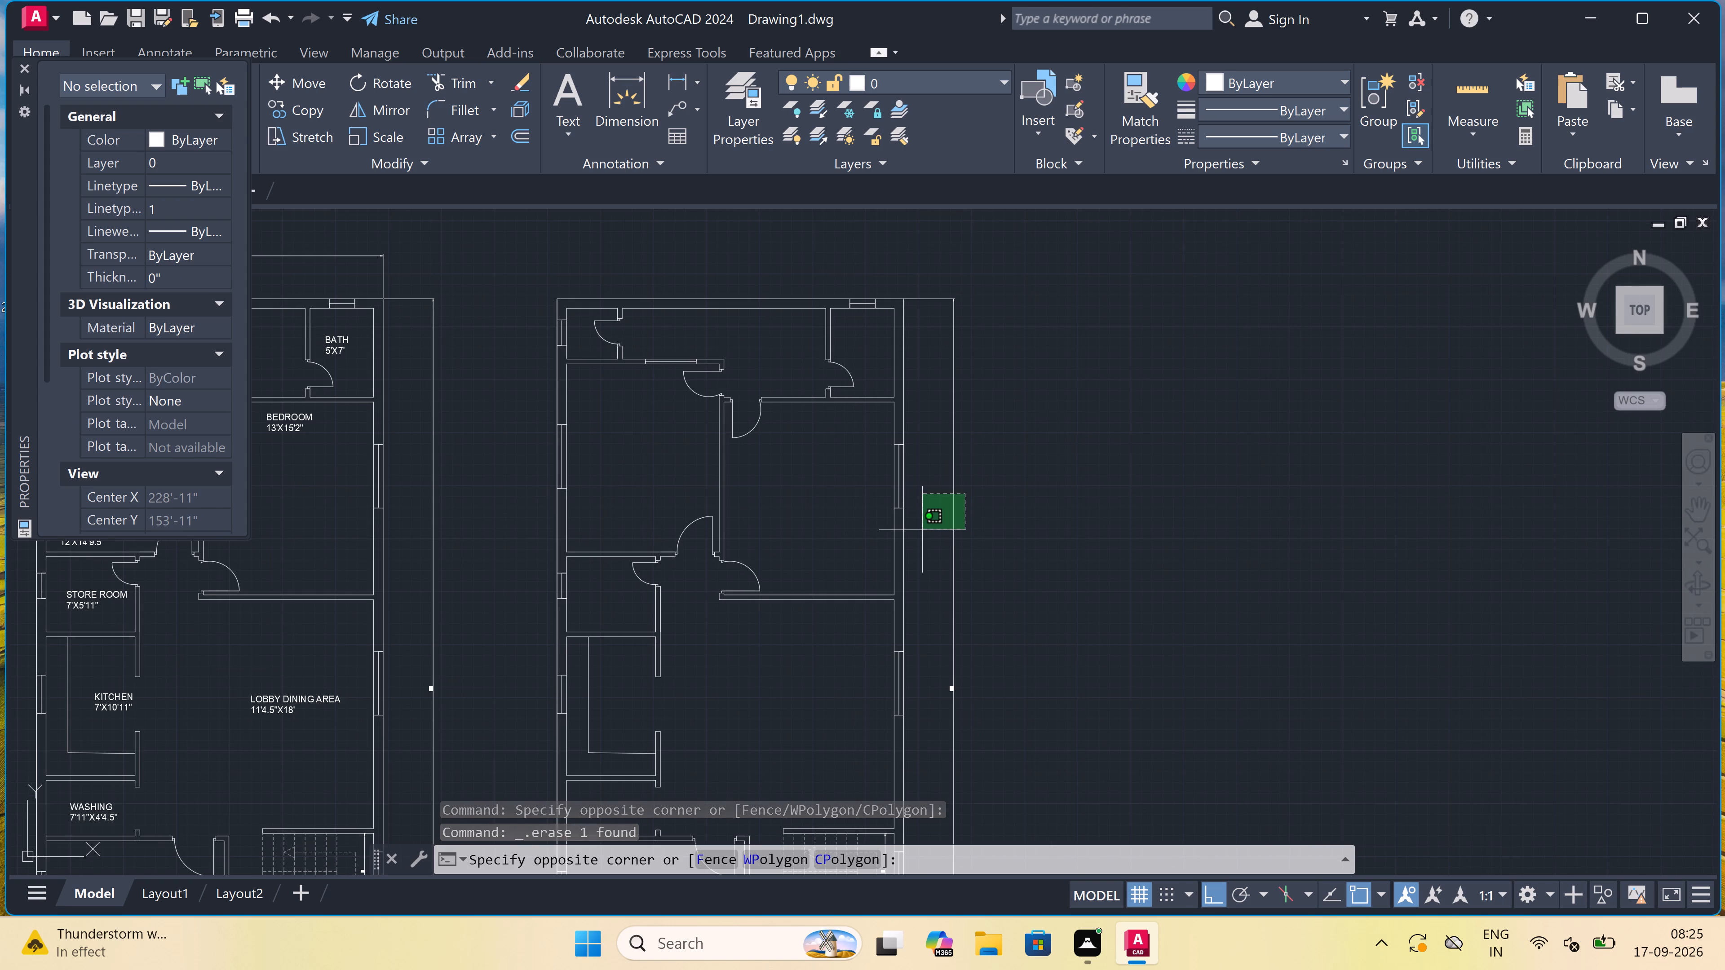
pyautogui.click(922, 529)
pyautogui.press('Delete')
# Erase the GROUND FLOOR PLAN title below the copied plan.
pyautogui.scroll(-4, 955, 465)
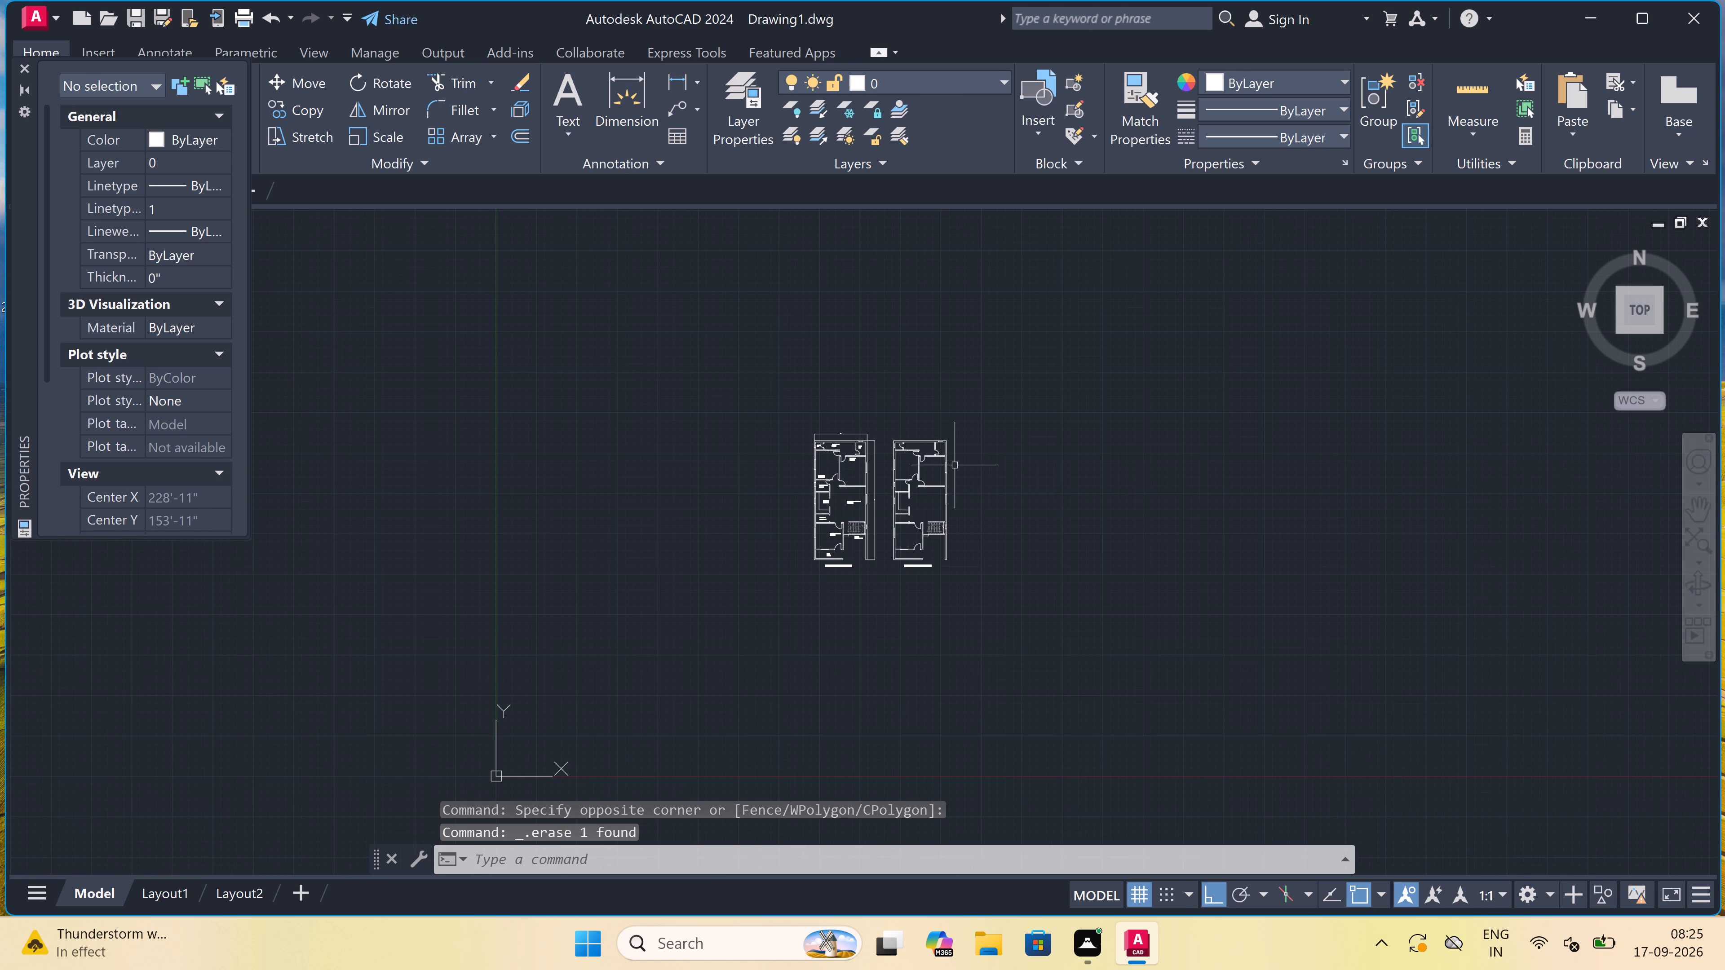
pyautogui.scroll(4, 914, 578)
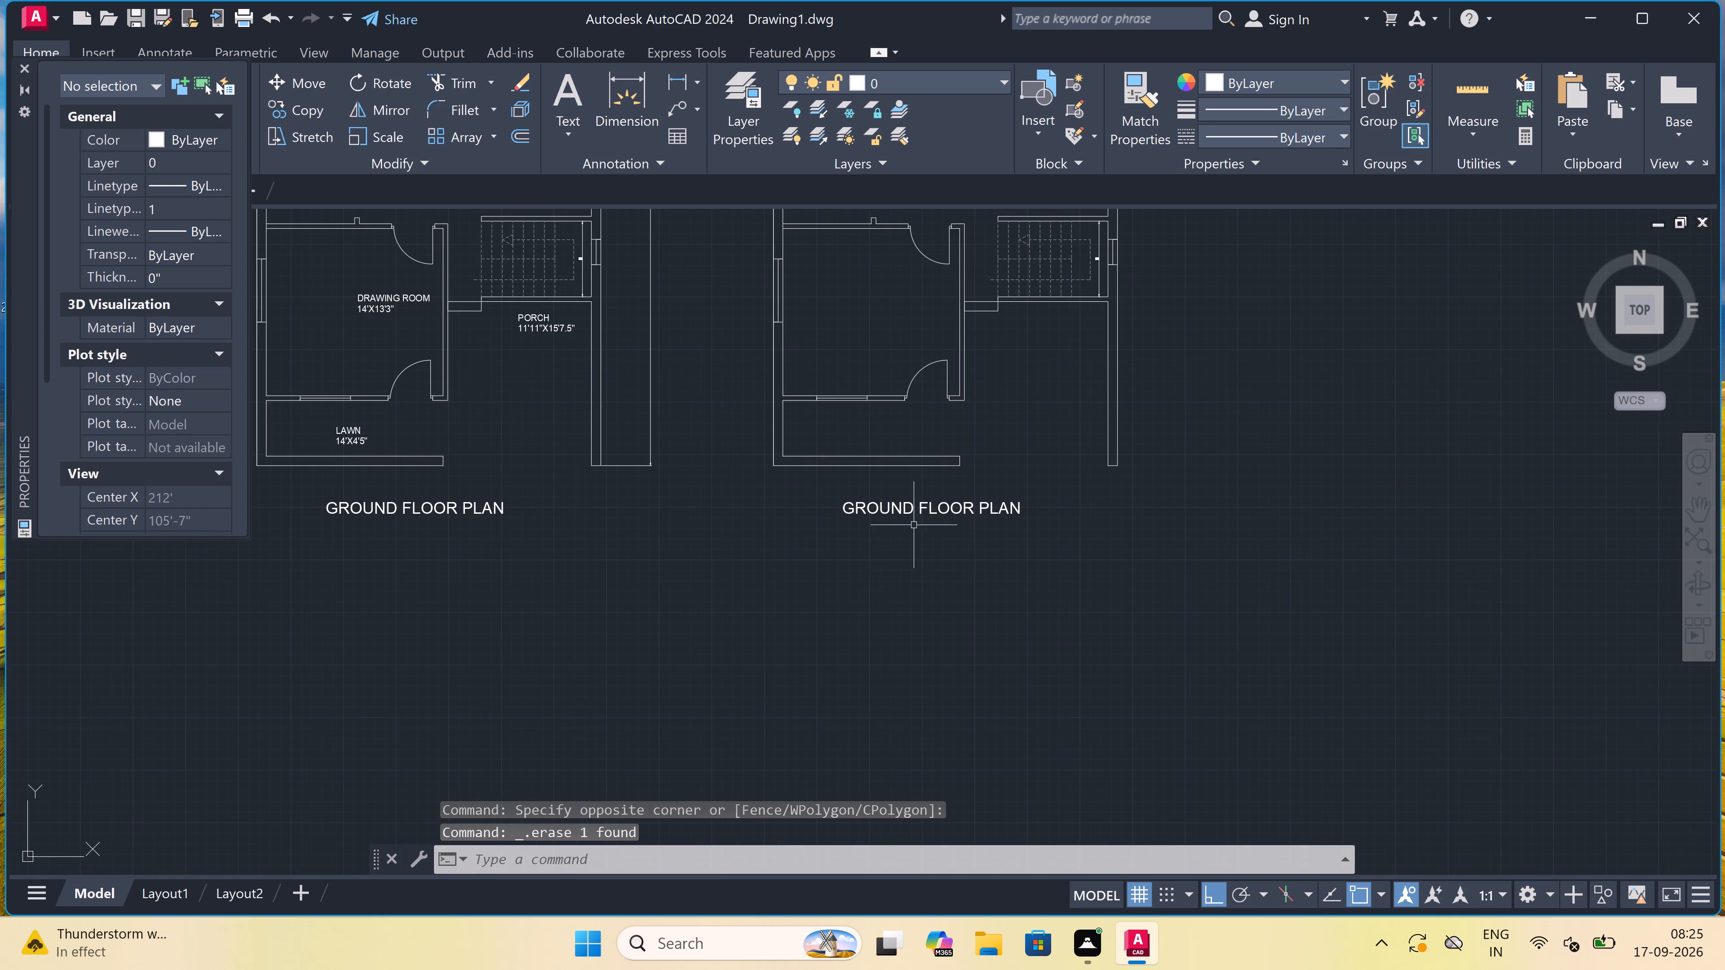
pyautogui.doubleClick(920, 495)
pyautogui.click(875, 542)
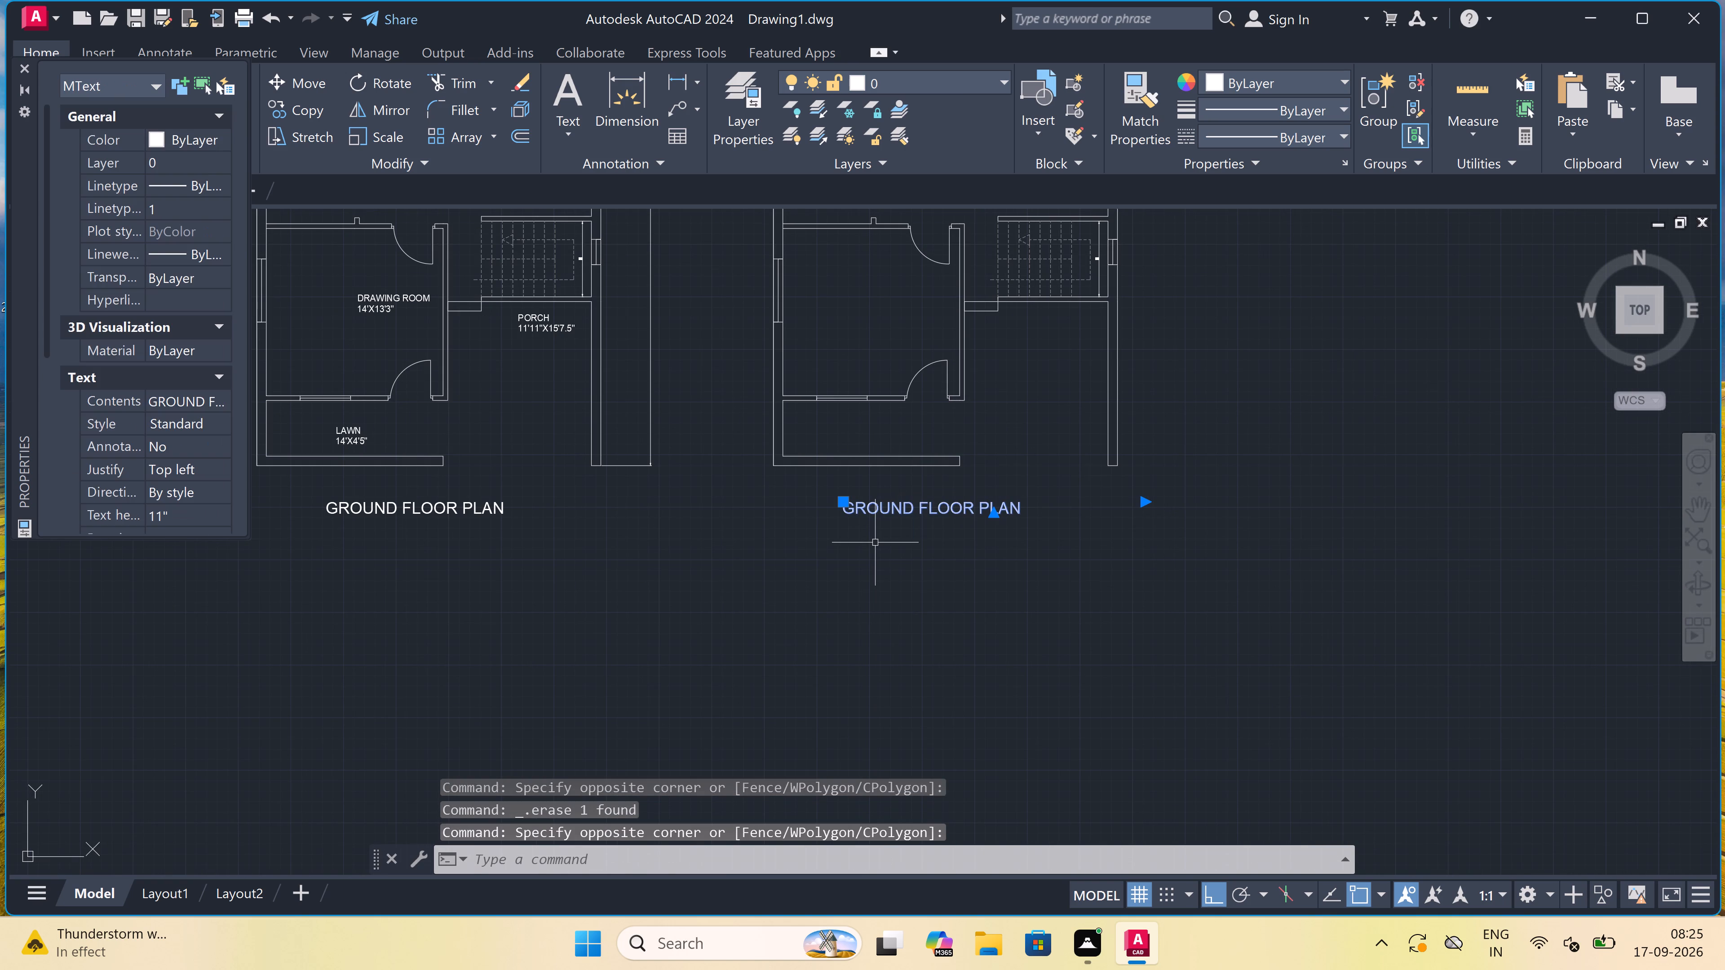
pyautogui.press('Delete')
# Modify the ISO-25 dimension style's primary units to Engineering format with 0'-0" precision.
pyautogui.scroll(-3, 875, 542)
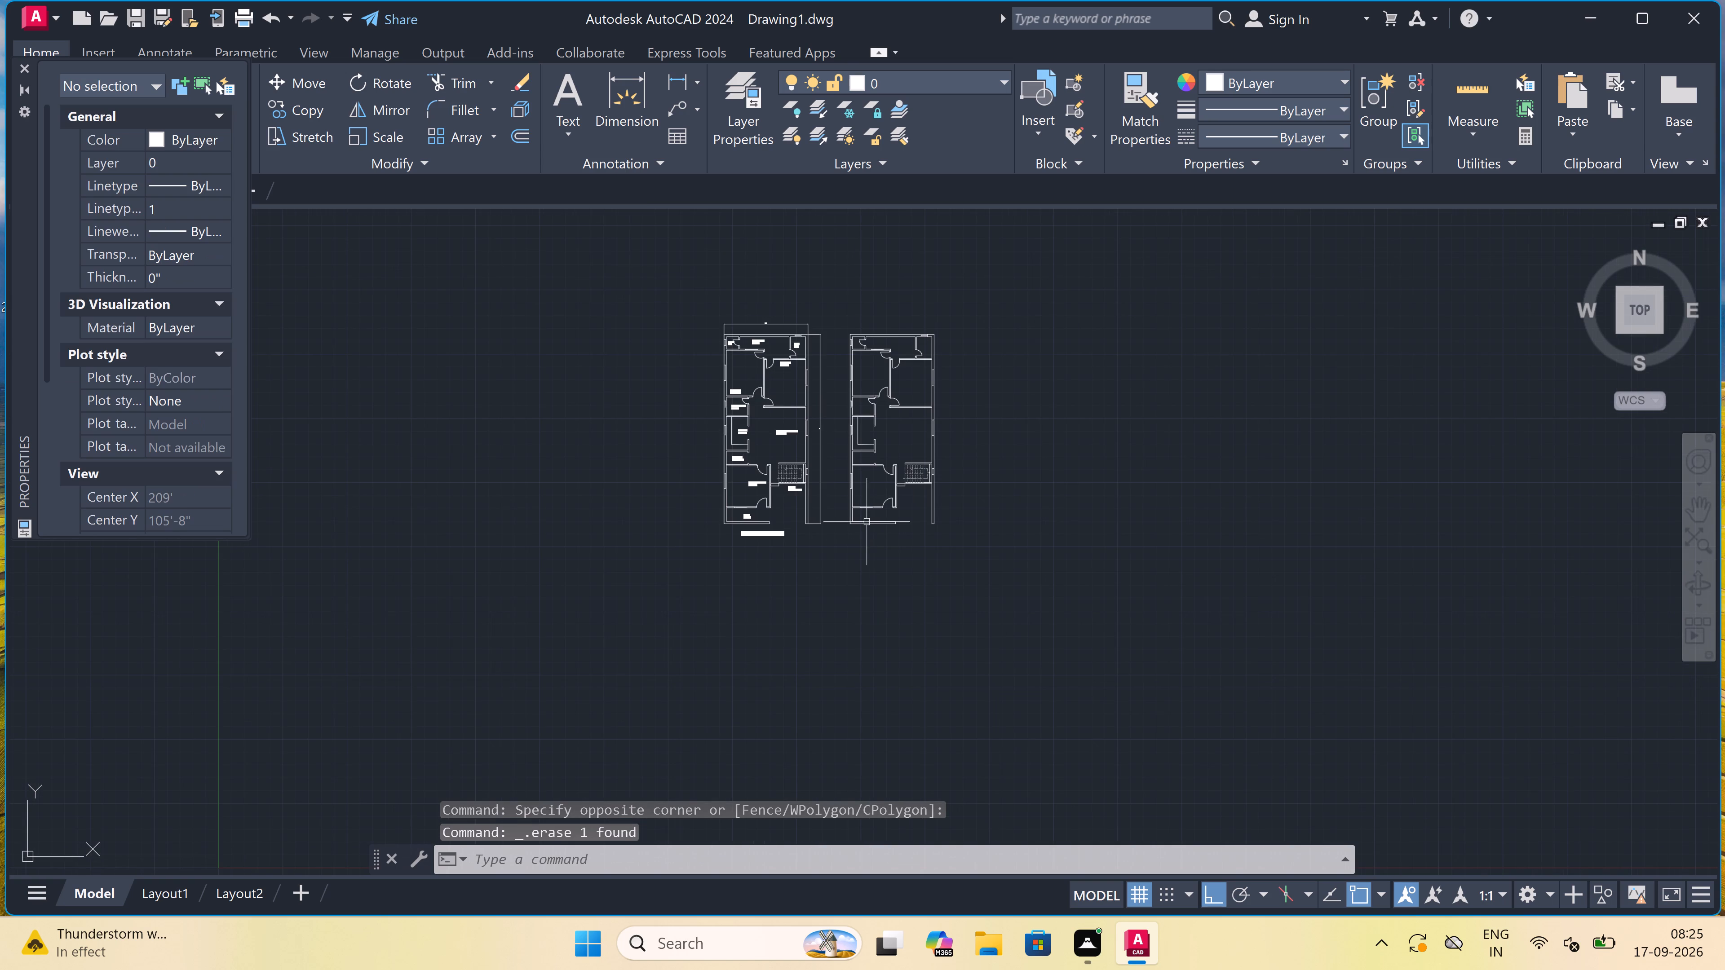
pyautogui.scroll(2, 781, 402)
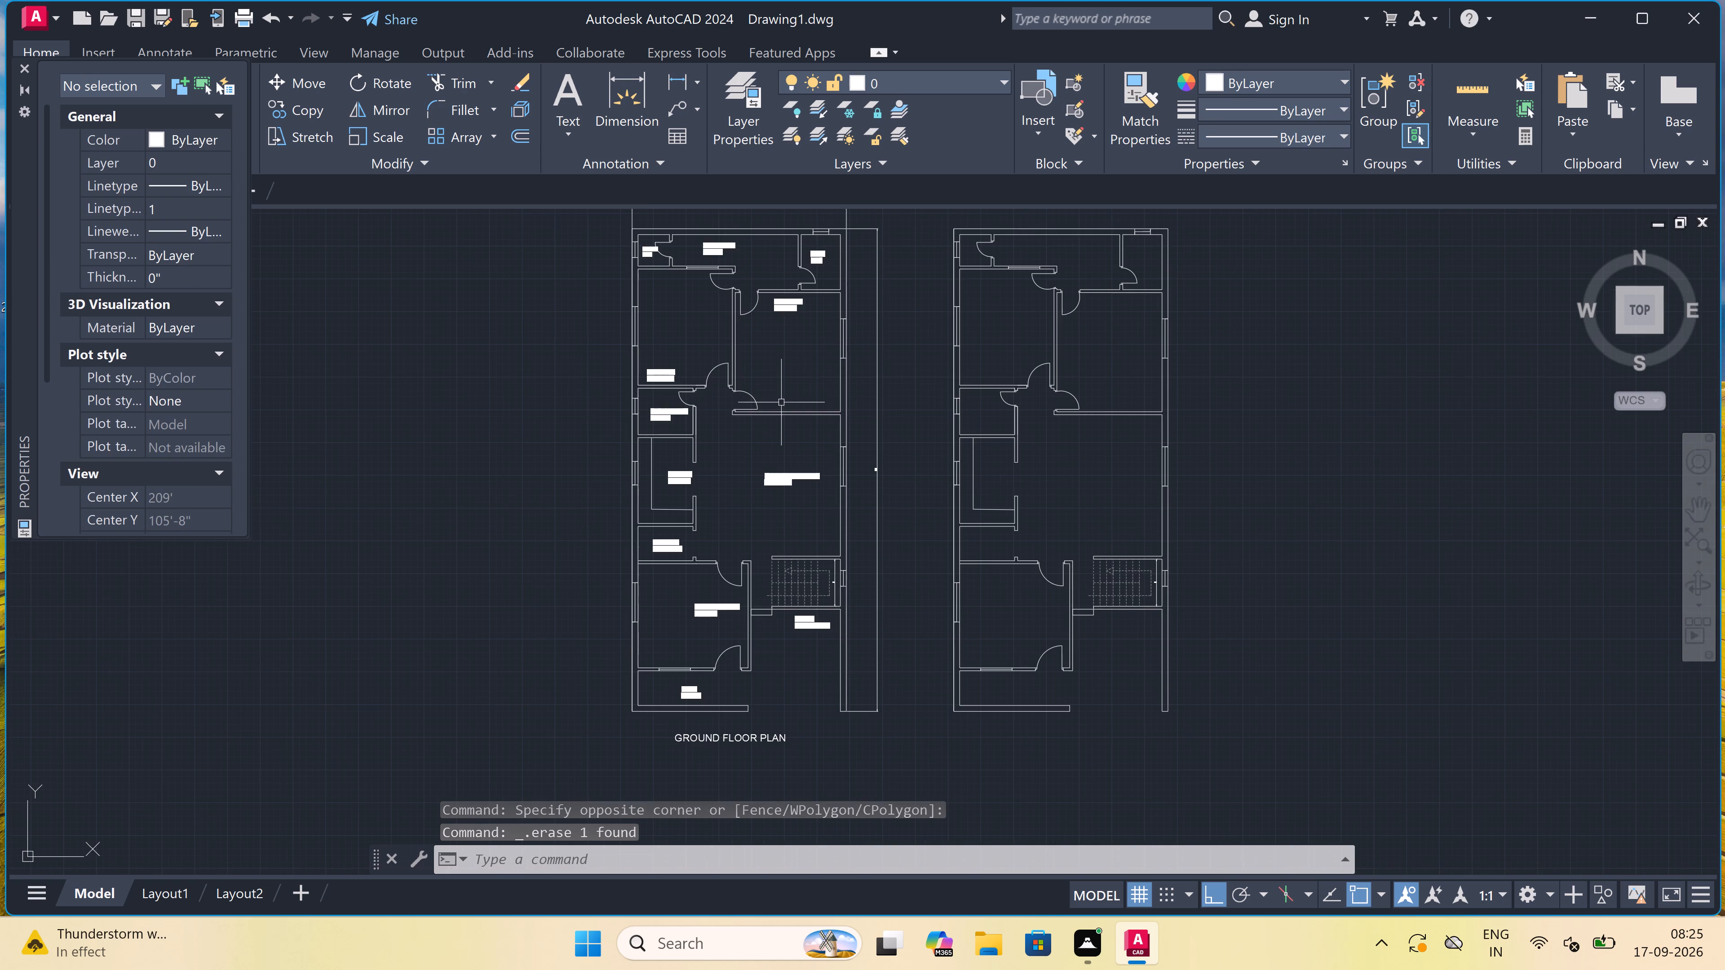
pyautogui.scroll(1, 781, 402)
pyautogui.scroll(-1, 789, 408)
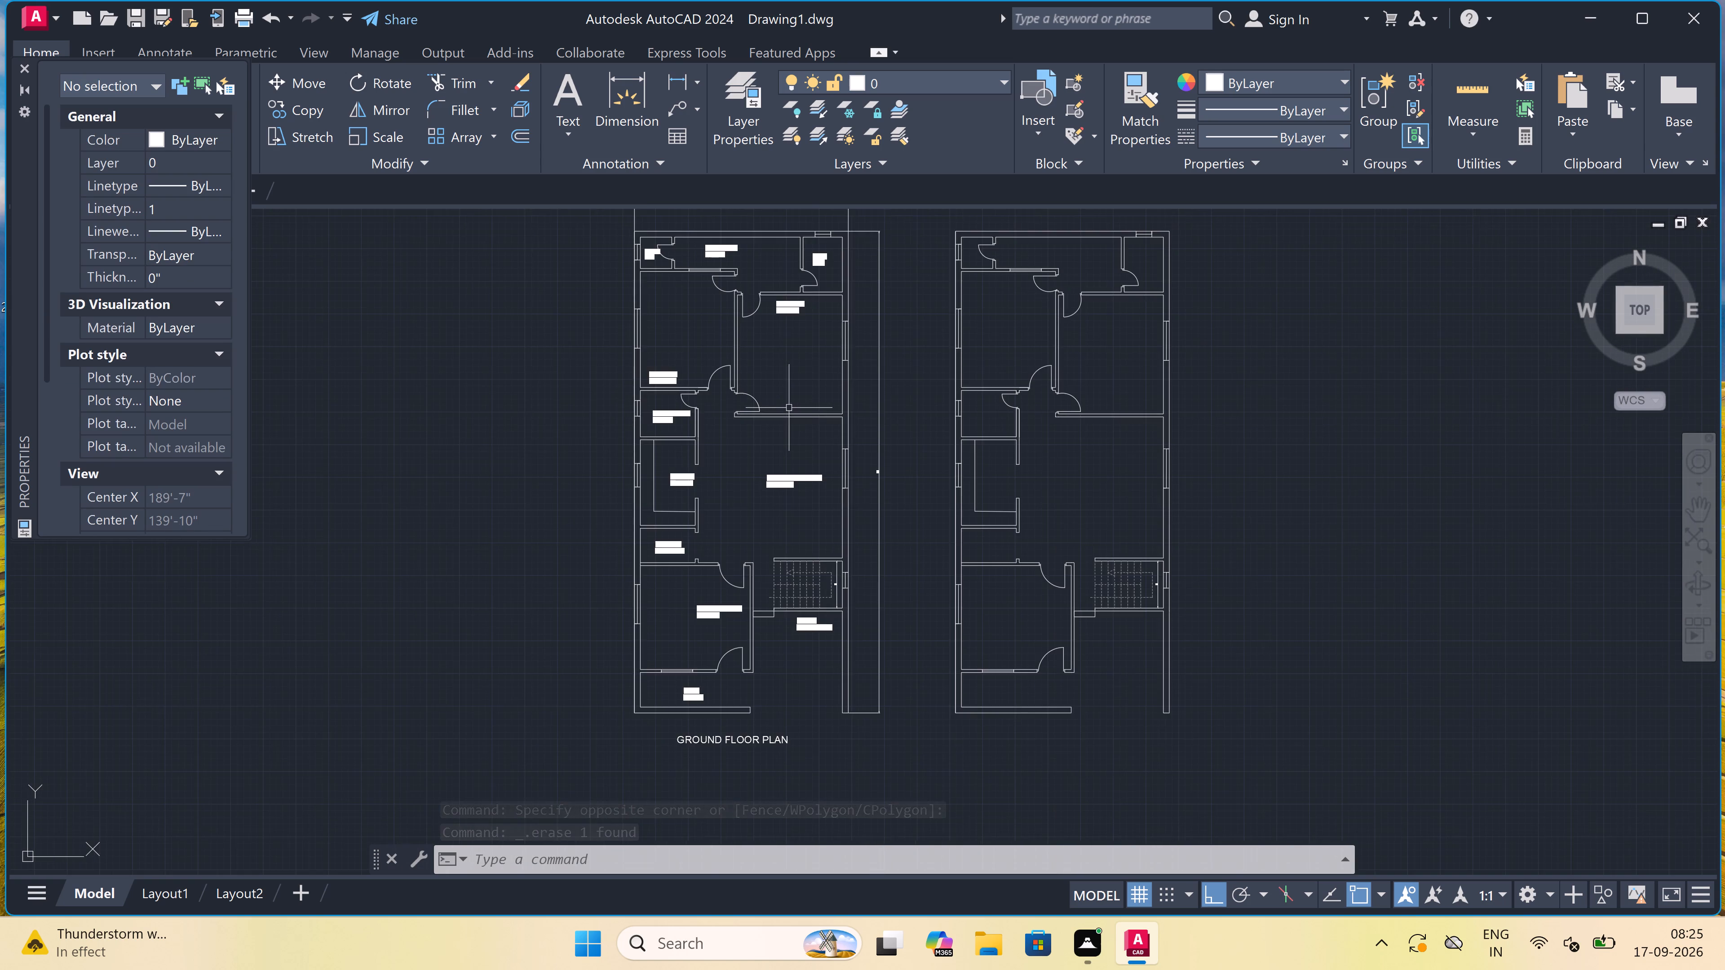
pyautogui.scroll(-1, 789, 408)
pyautogui.write('DIM')
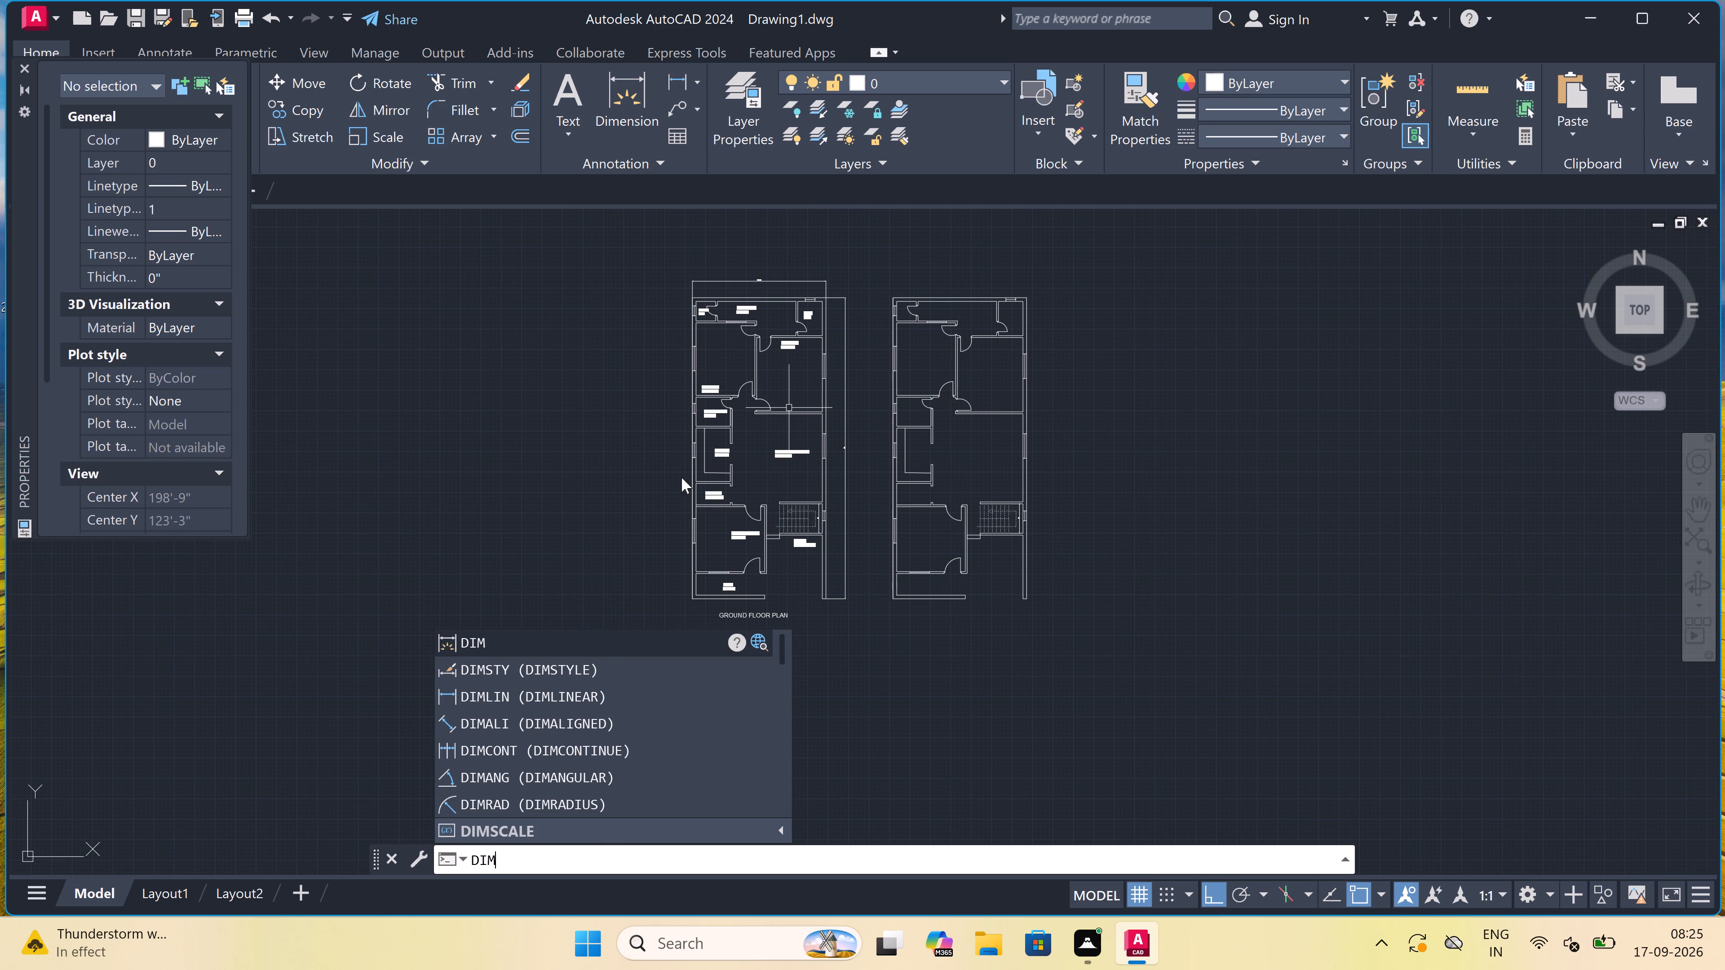
pyautogui.click(586, 670)
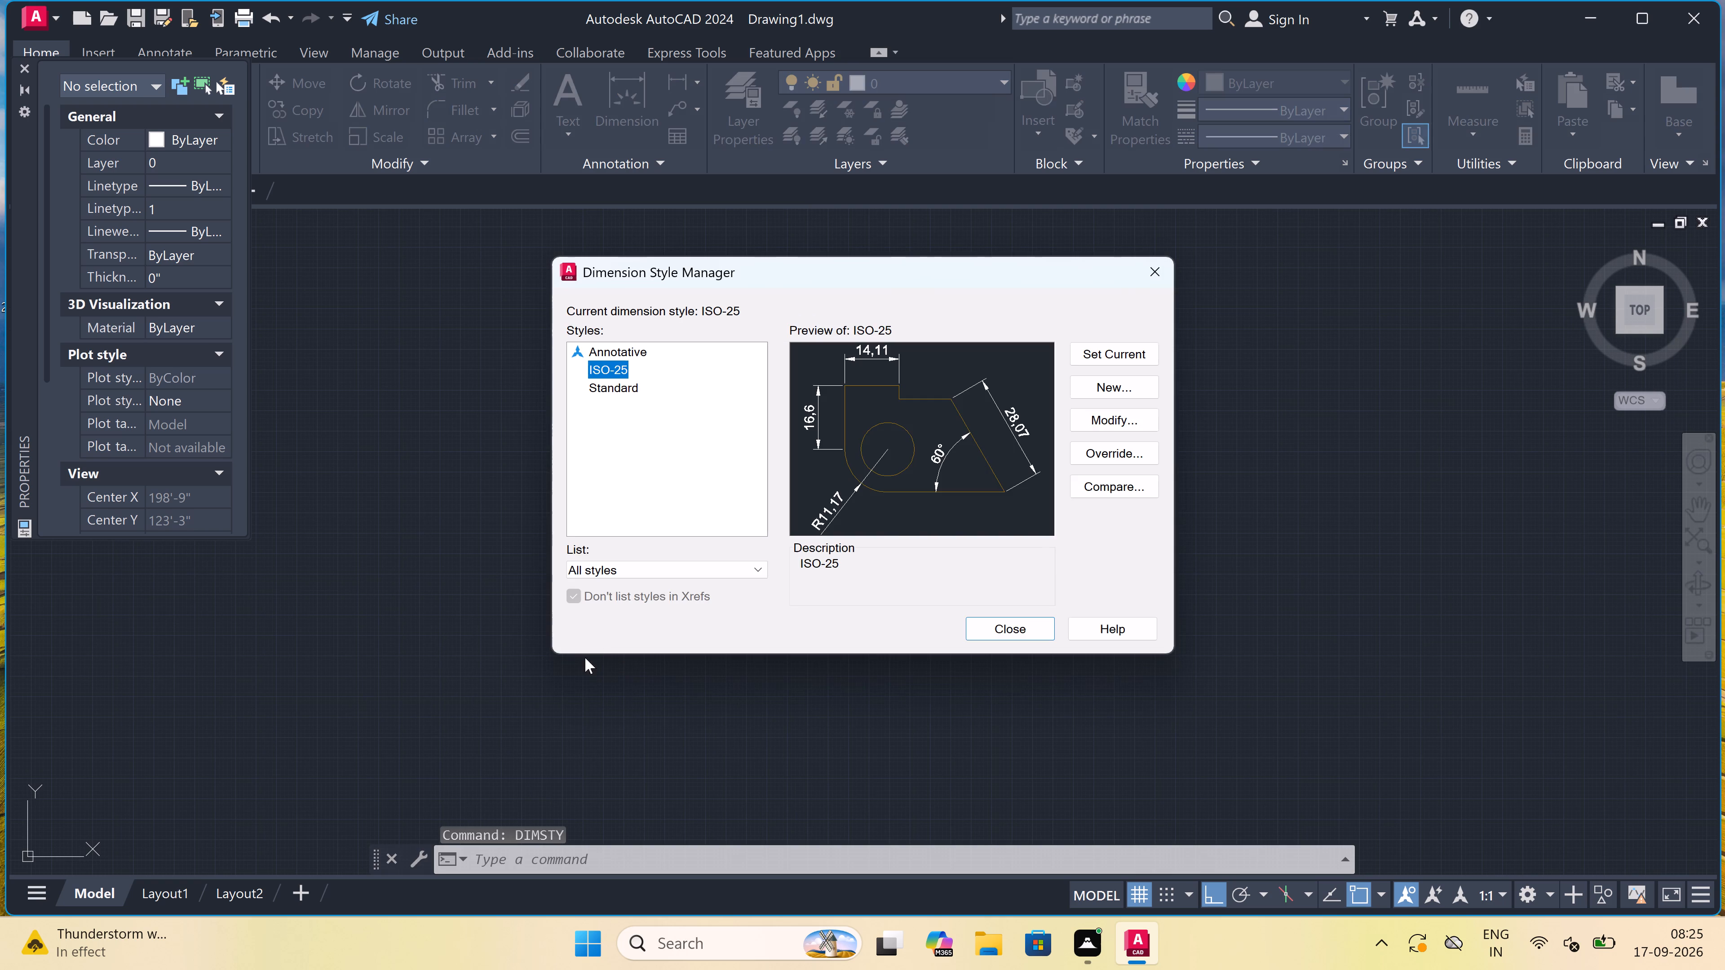
pyautogui.click(1128, 414)
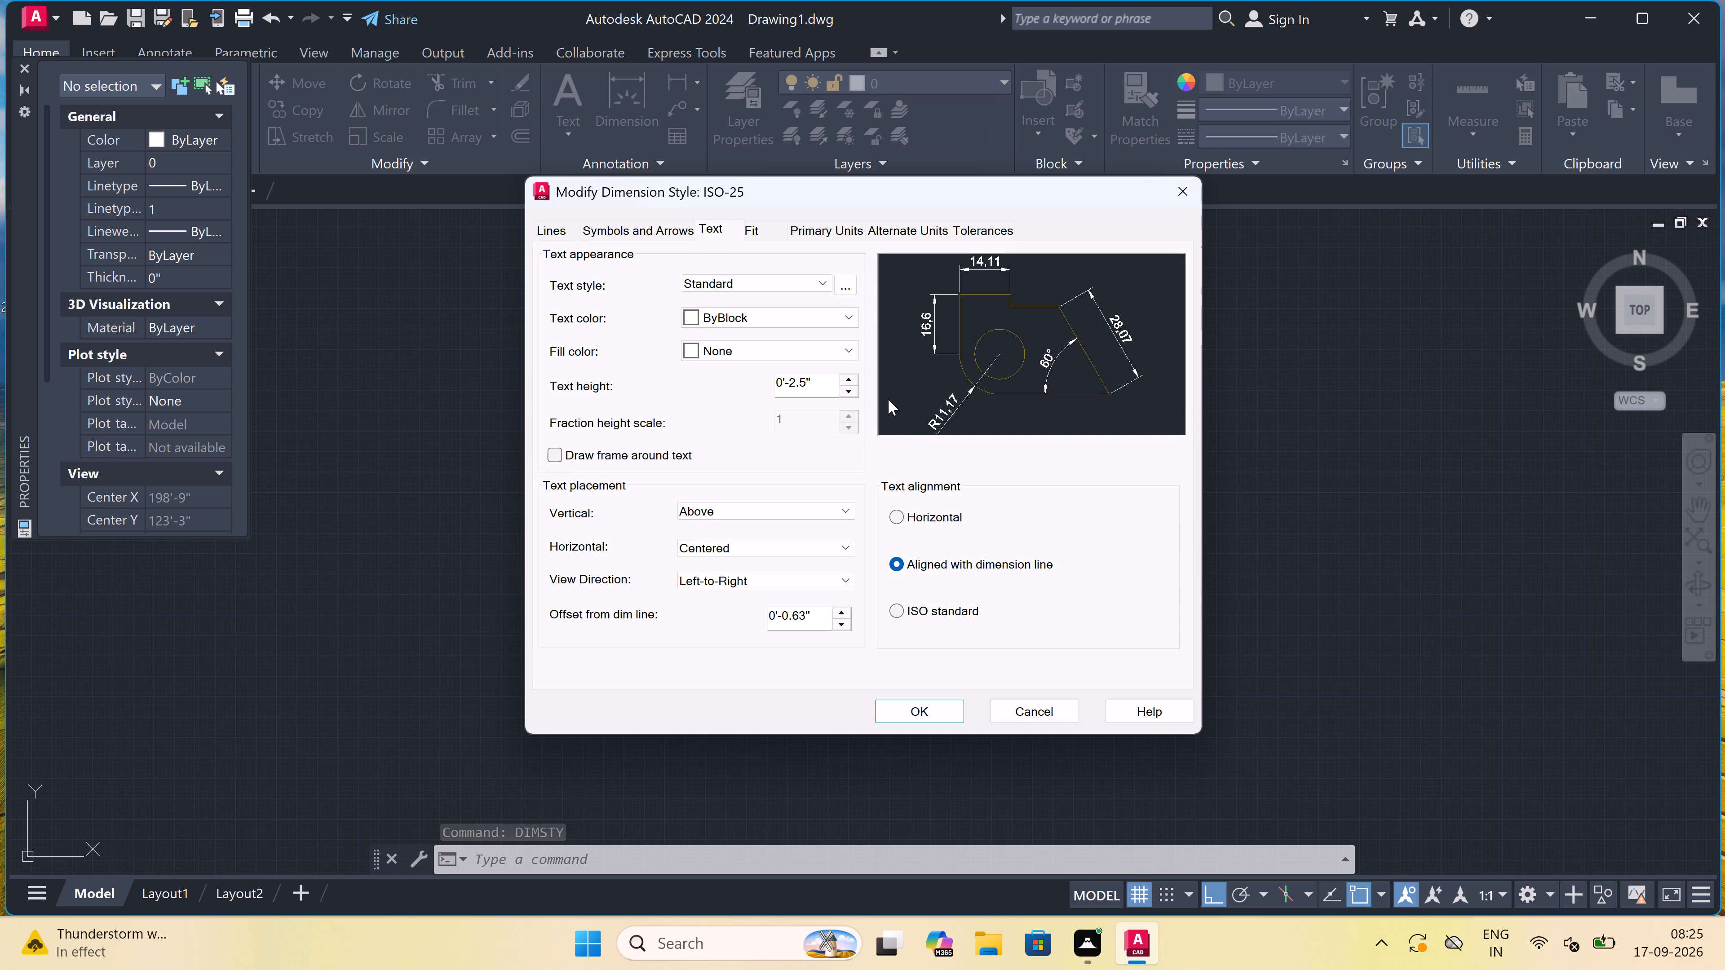
pyautogui.click(836, 224)
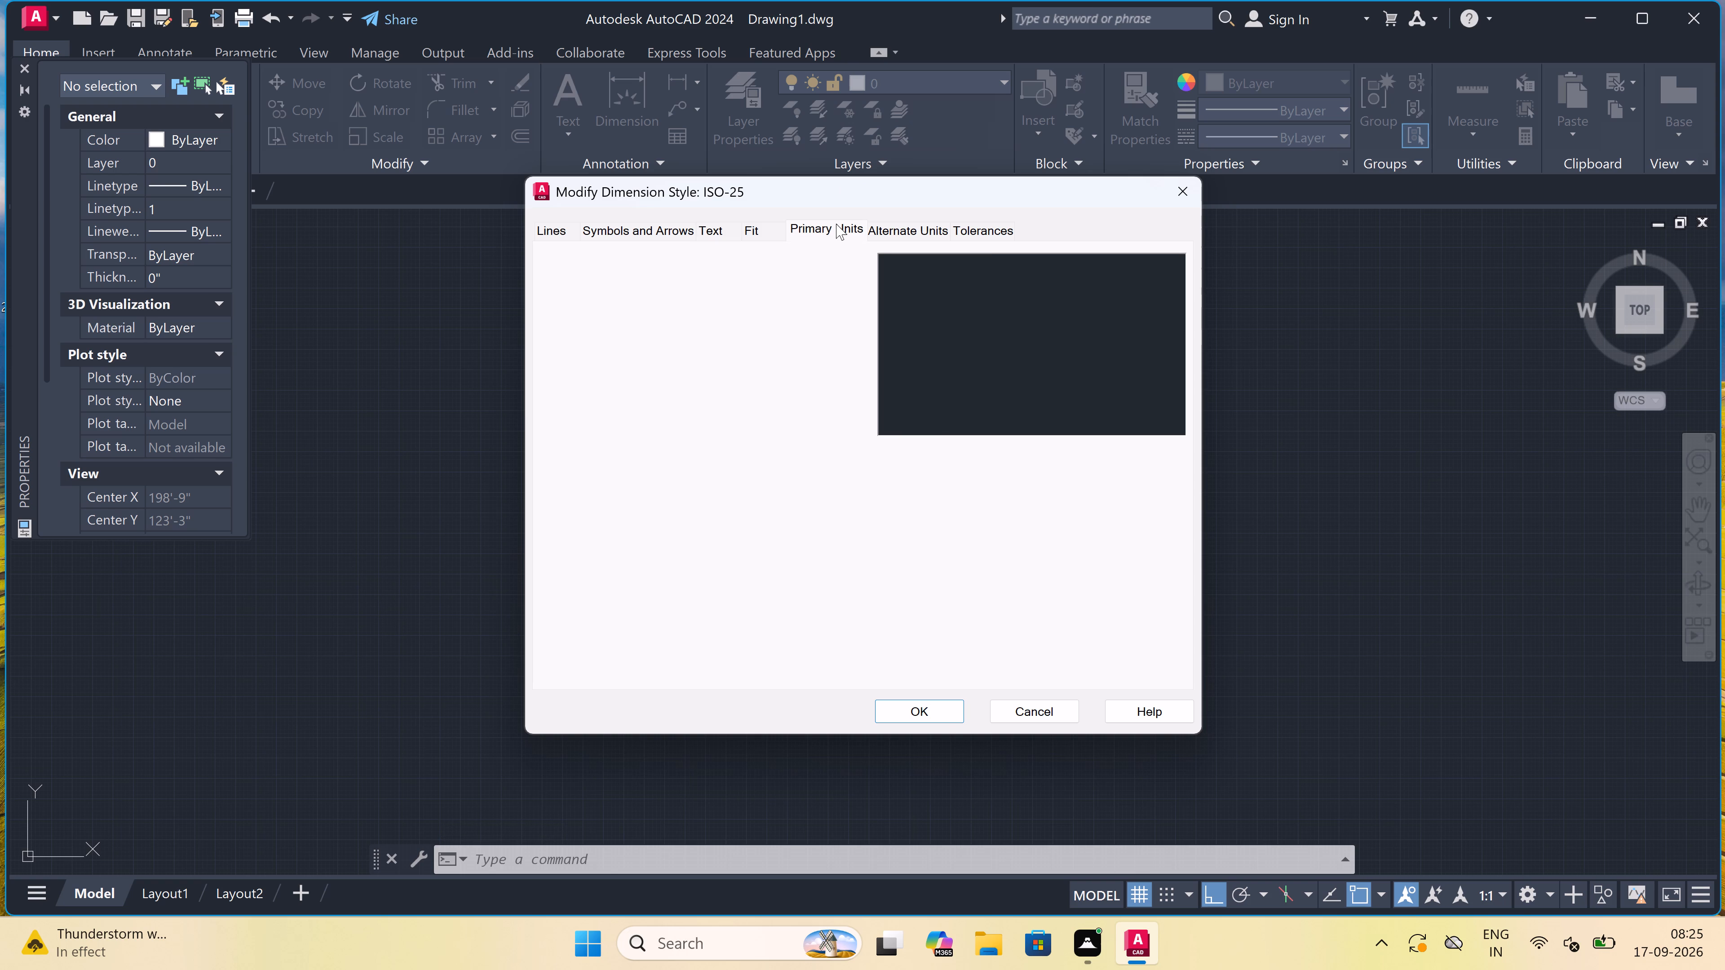
pyautogui.doubleClick(758, 275)
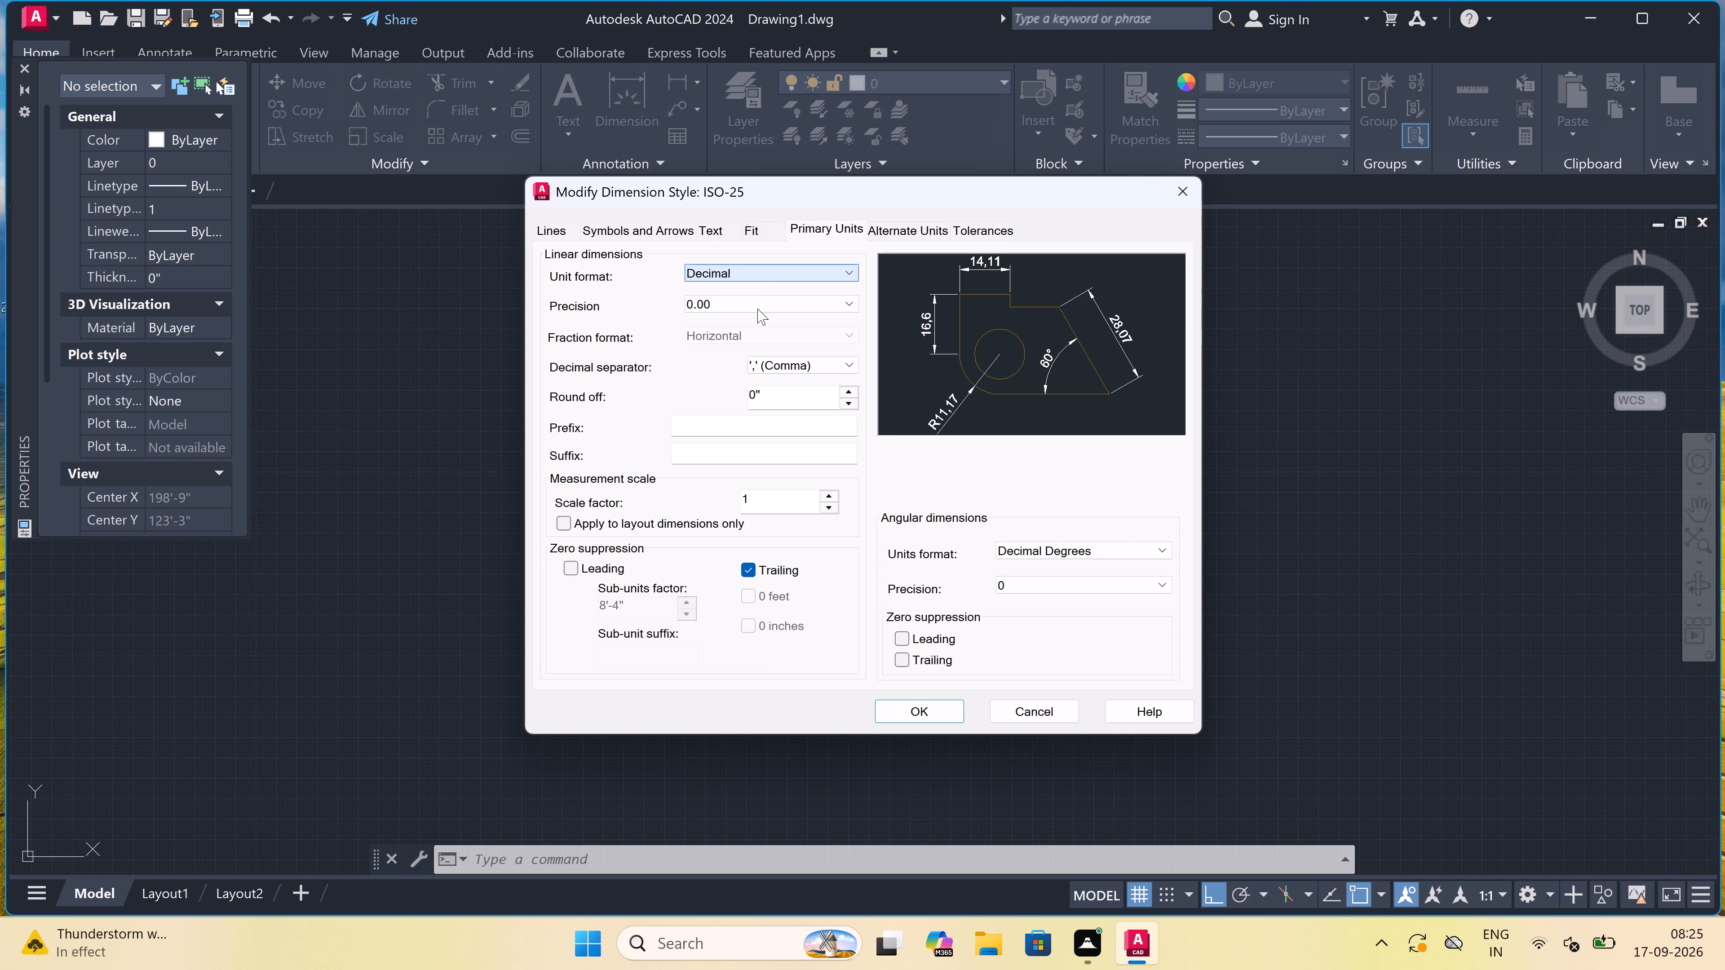
pyautogui.click(787, 266)
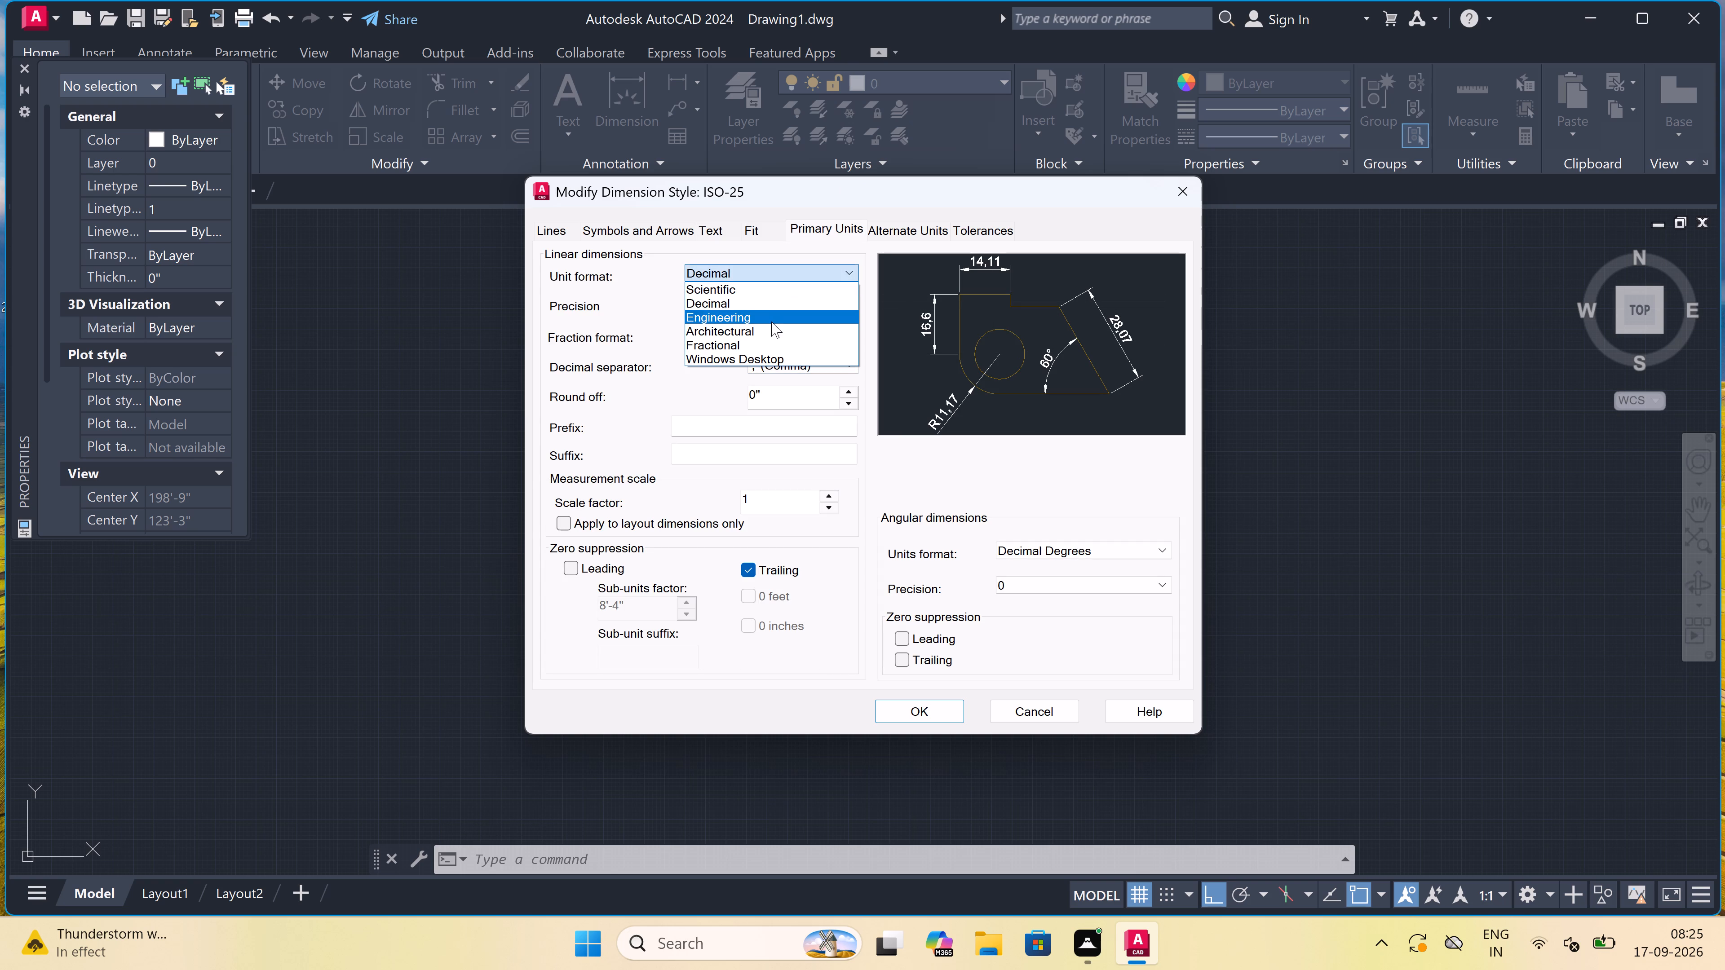
pyautogui.click(771, 318)
pyautogui.click(748, 306)
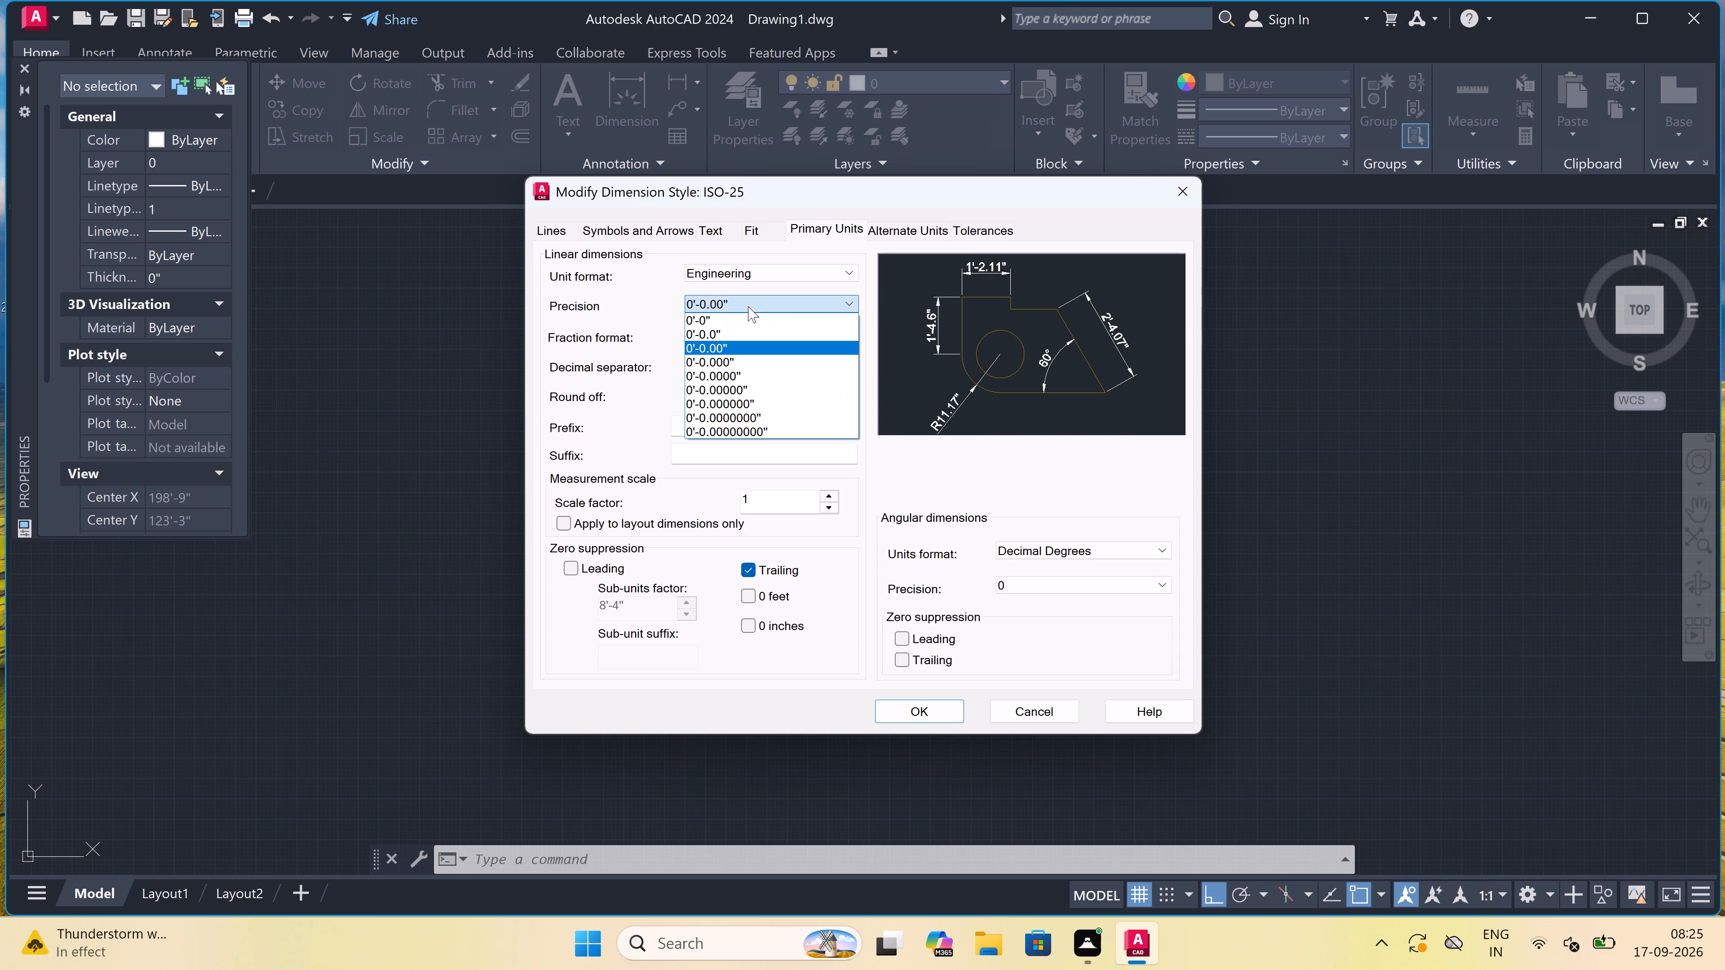
pyautogui.click(743, 323)
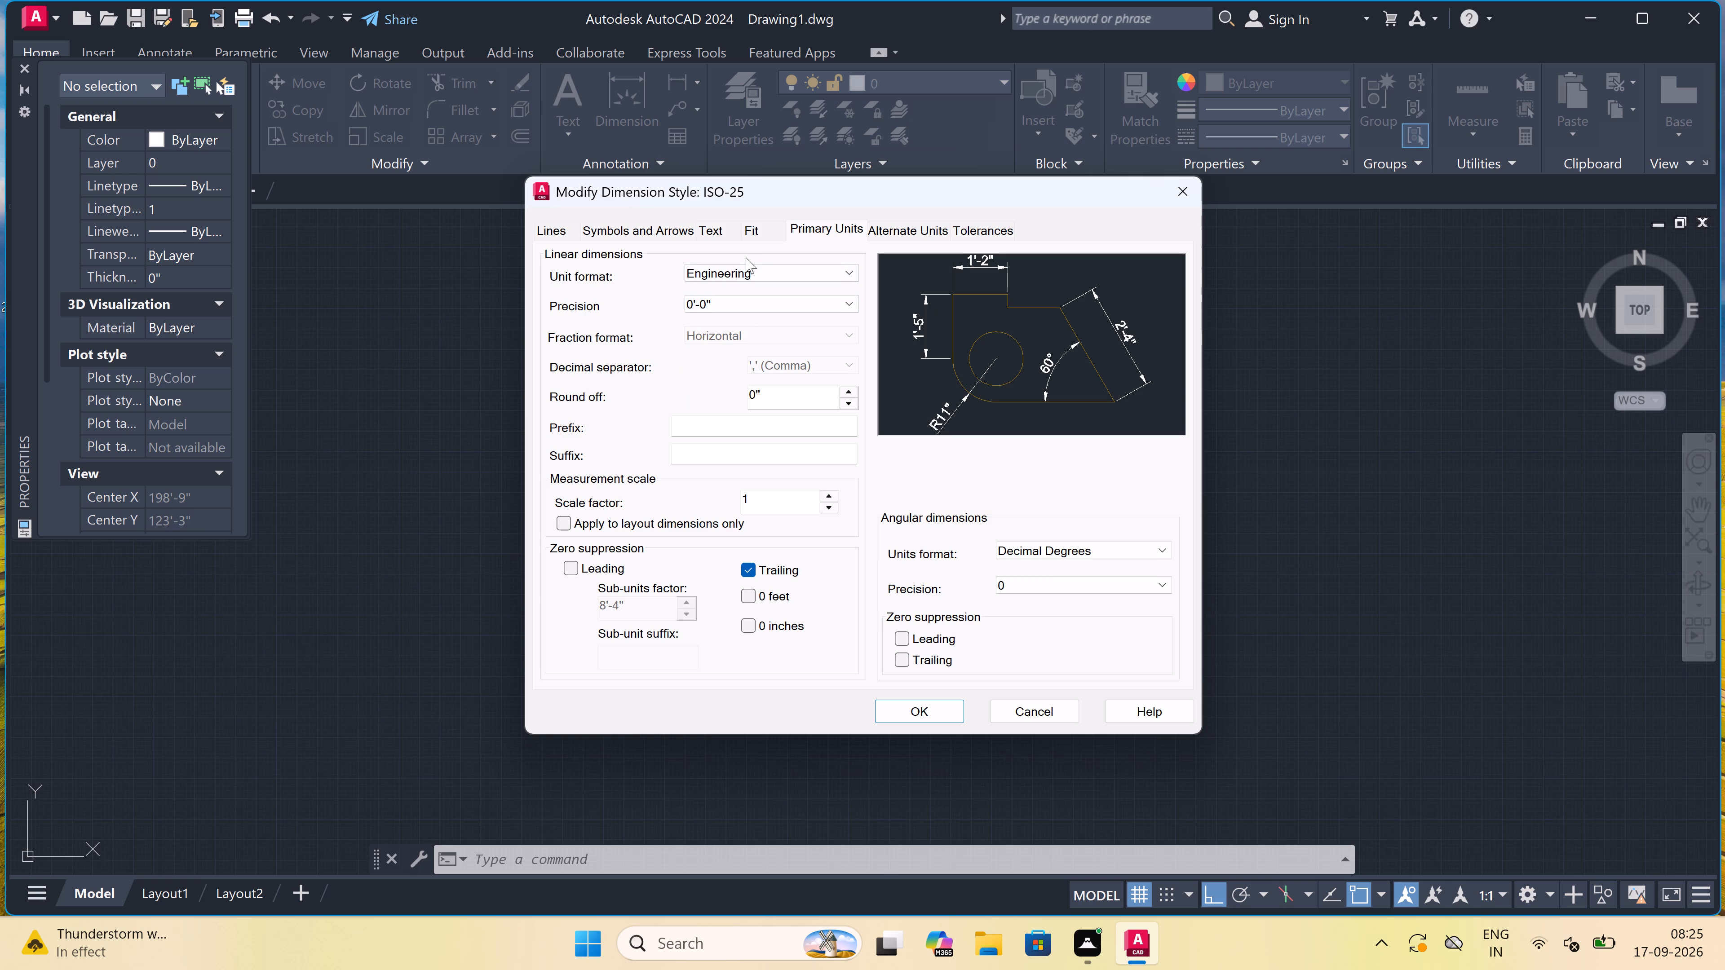
# Set the ISO-25 dimension text height to 7", apply the changes and make the style current.
pyautogui.click(711, 226)
pyautogui.click(823, 390)
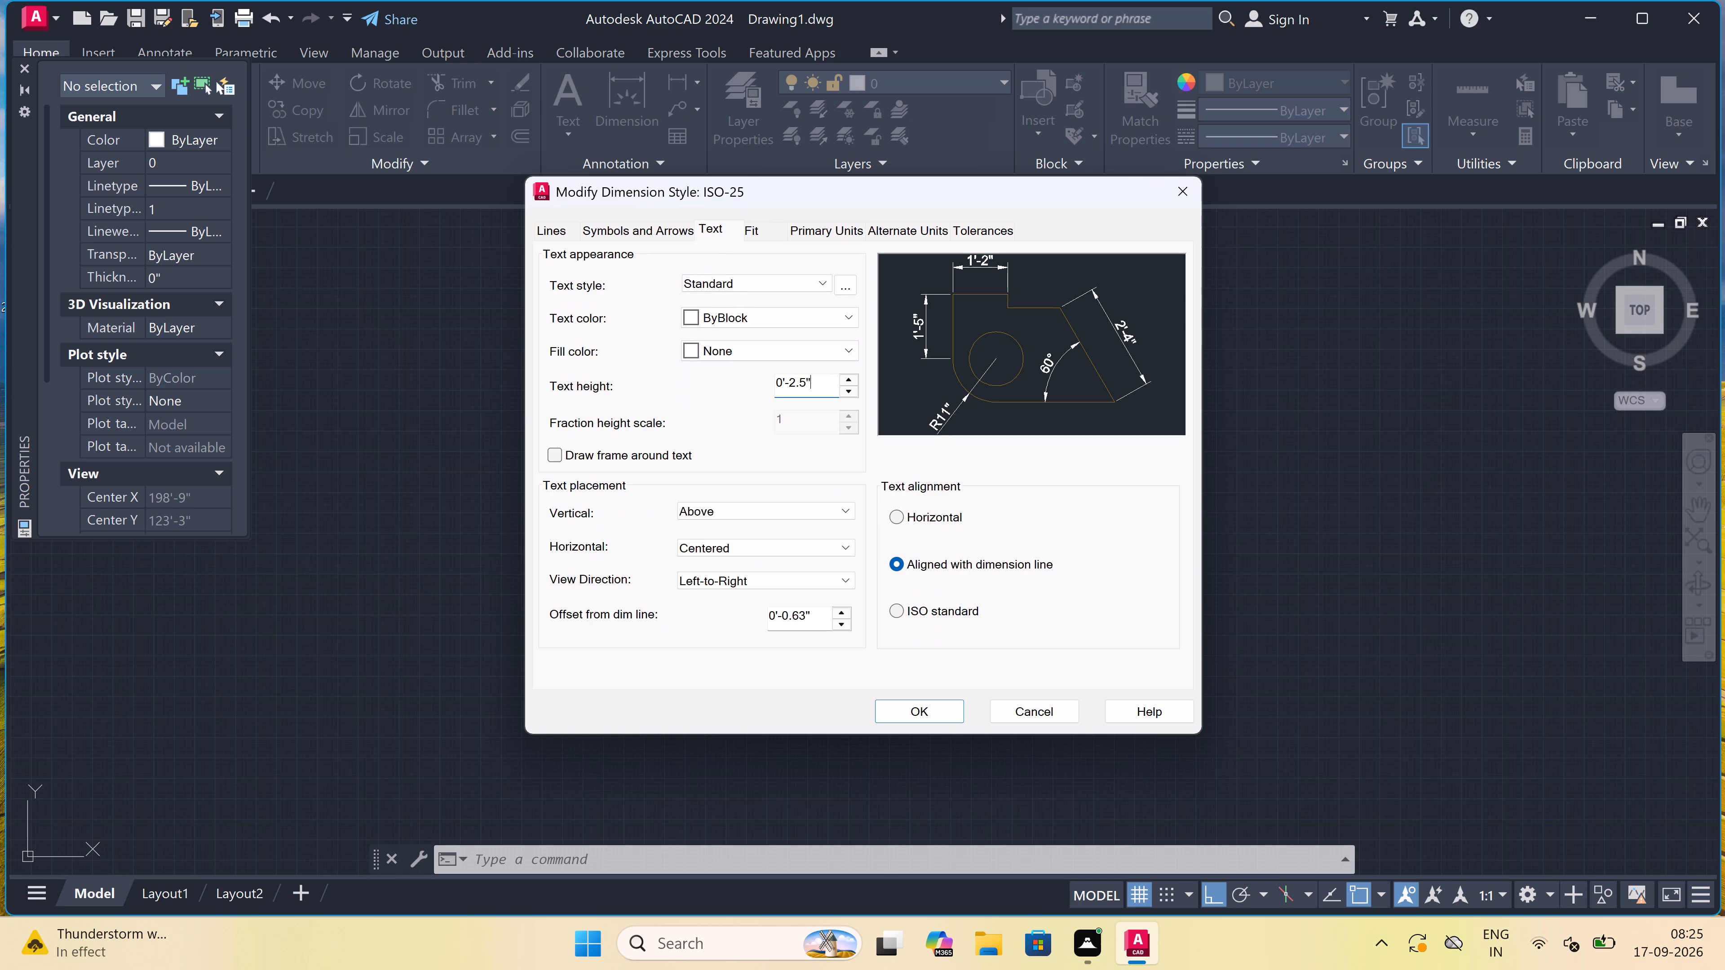
pyautogui.press('BackSpace')
pyautogui.press('BackSpace')
pyautogui.press('BackSpace')
pyautogui.press('BackSpace')
pyautogui.press('BackSpace')
pyautogui.press('BackSpace')
pyautogui.press('BackSpace')
pyautogui.press('BackSpace')
pyautogui.press('BackSpace')
pyautogui.press('BackSpace')
pyautogui.press('BackSpace')
pyautogui.press('BackSpace')
pyautogui.press('BackSpace')
pyautogui.press('BackSpace')
pyautogui.press('7')
pyautogui.hotkey('shift', '"')
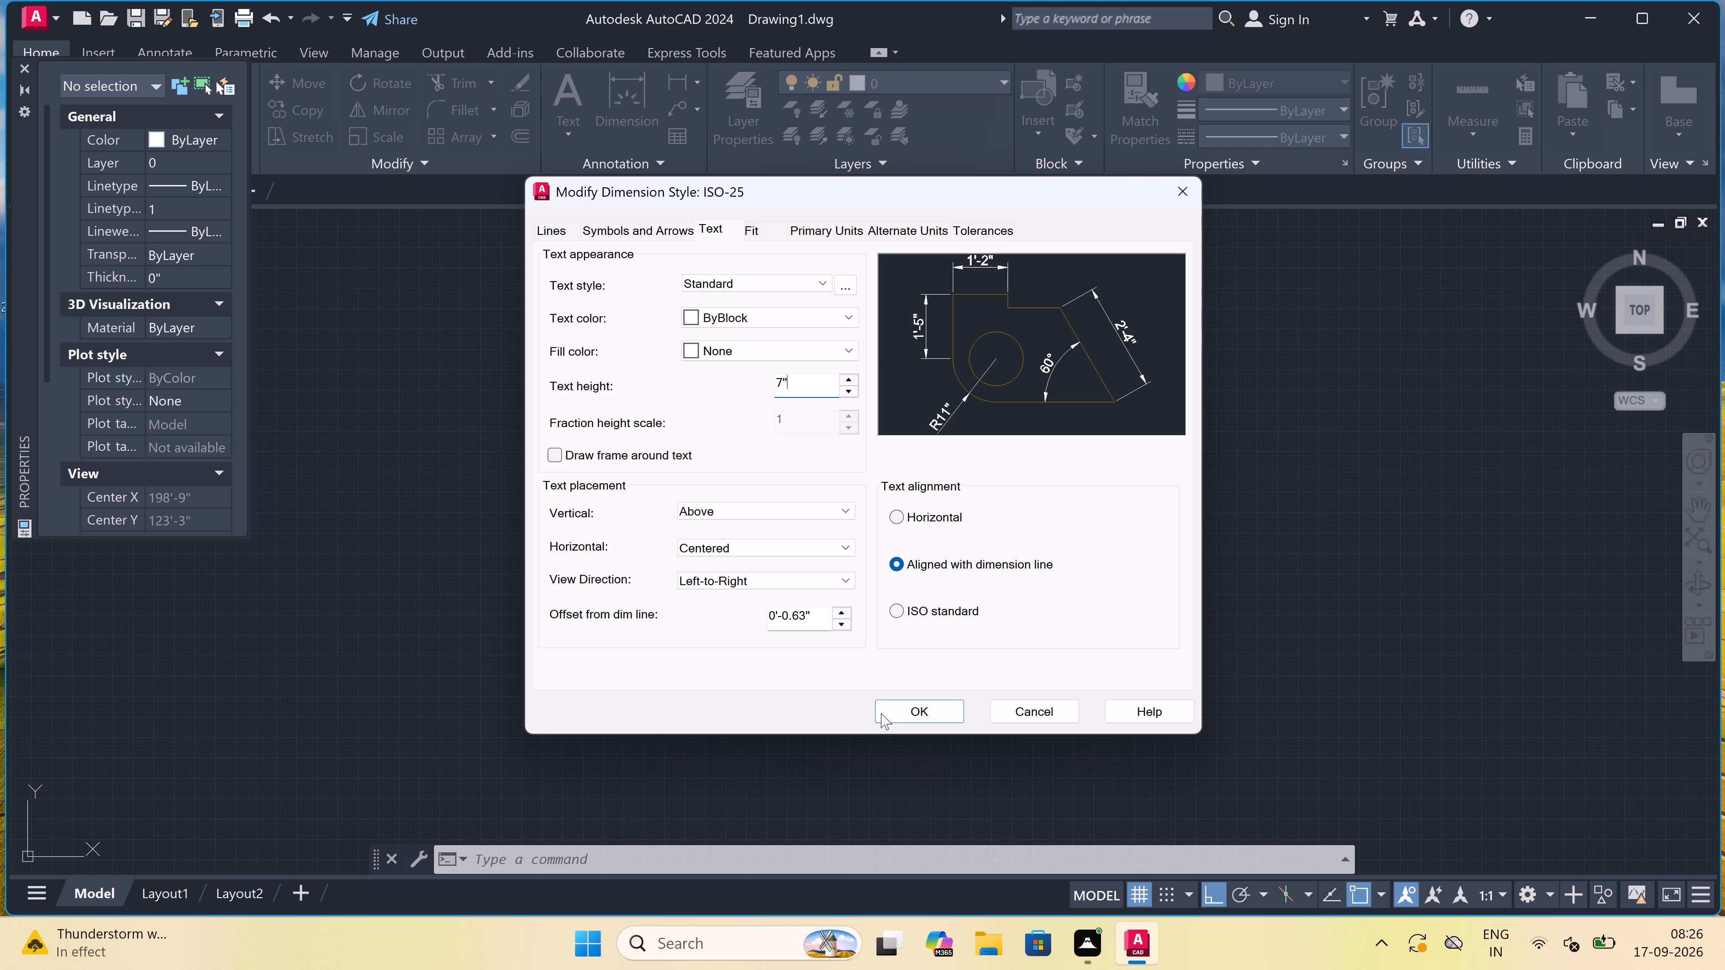
pyautogui.click(883, 714)
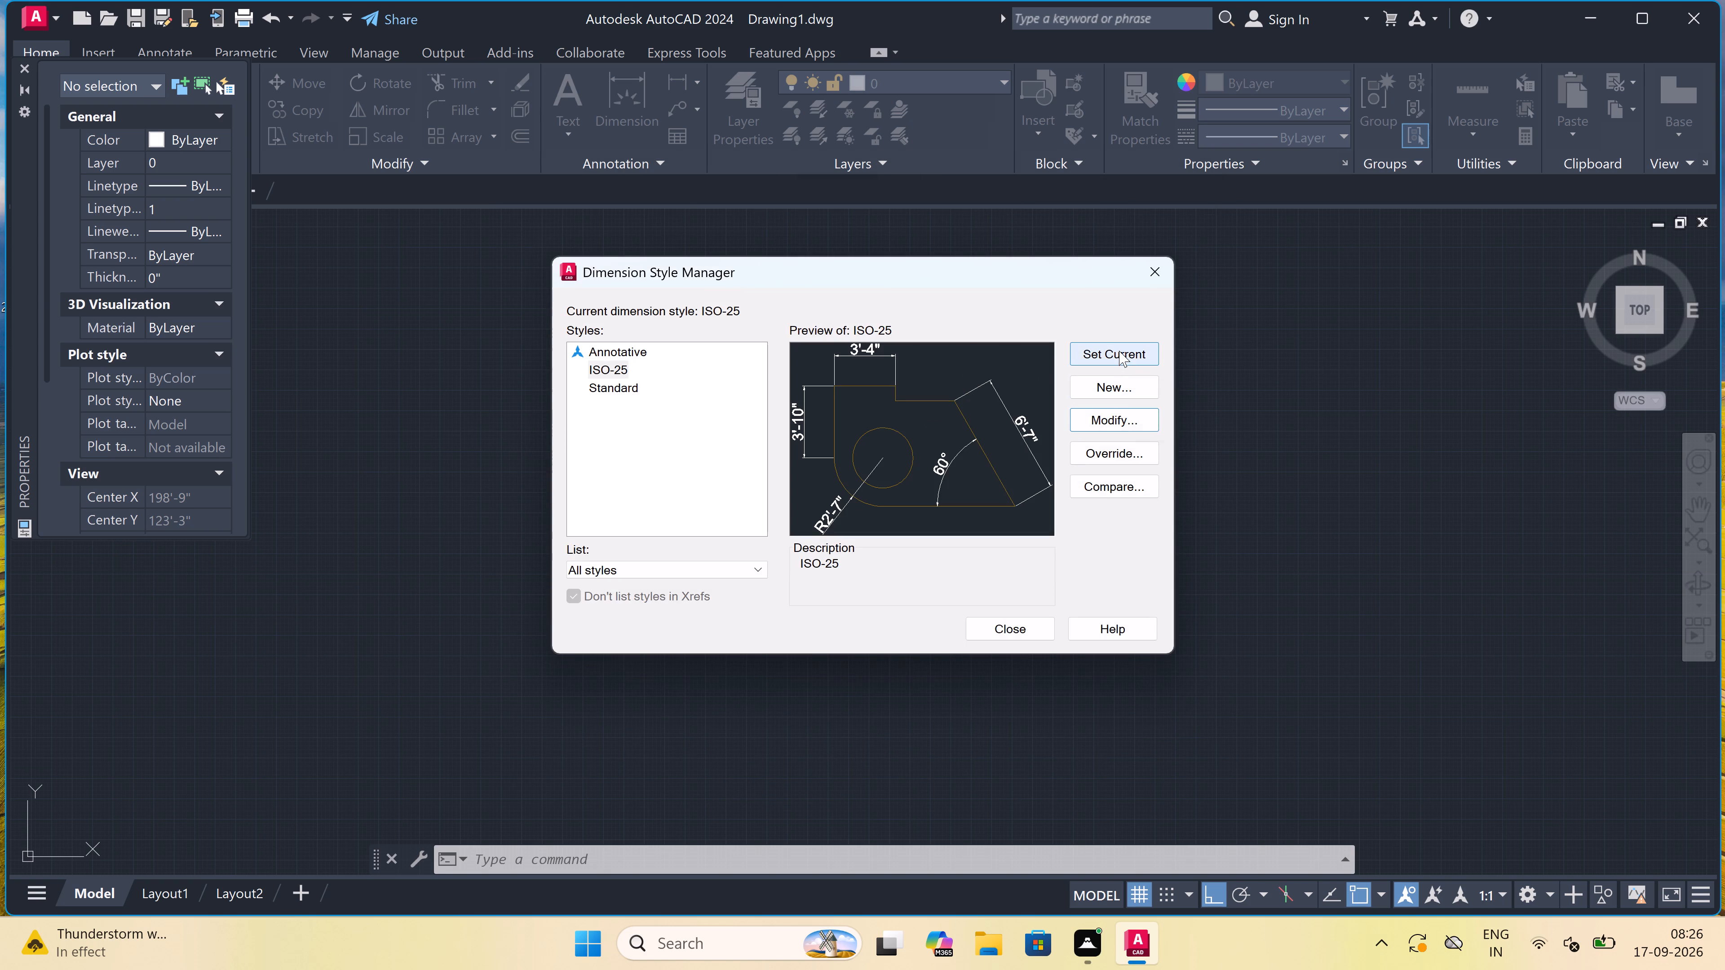
pyautogui.click(1119, 351)
pyautogui.click(999, 638)
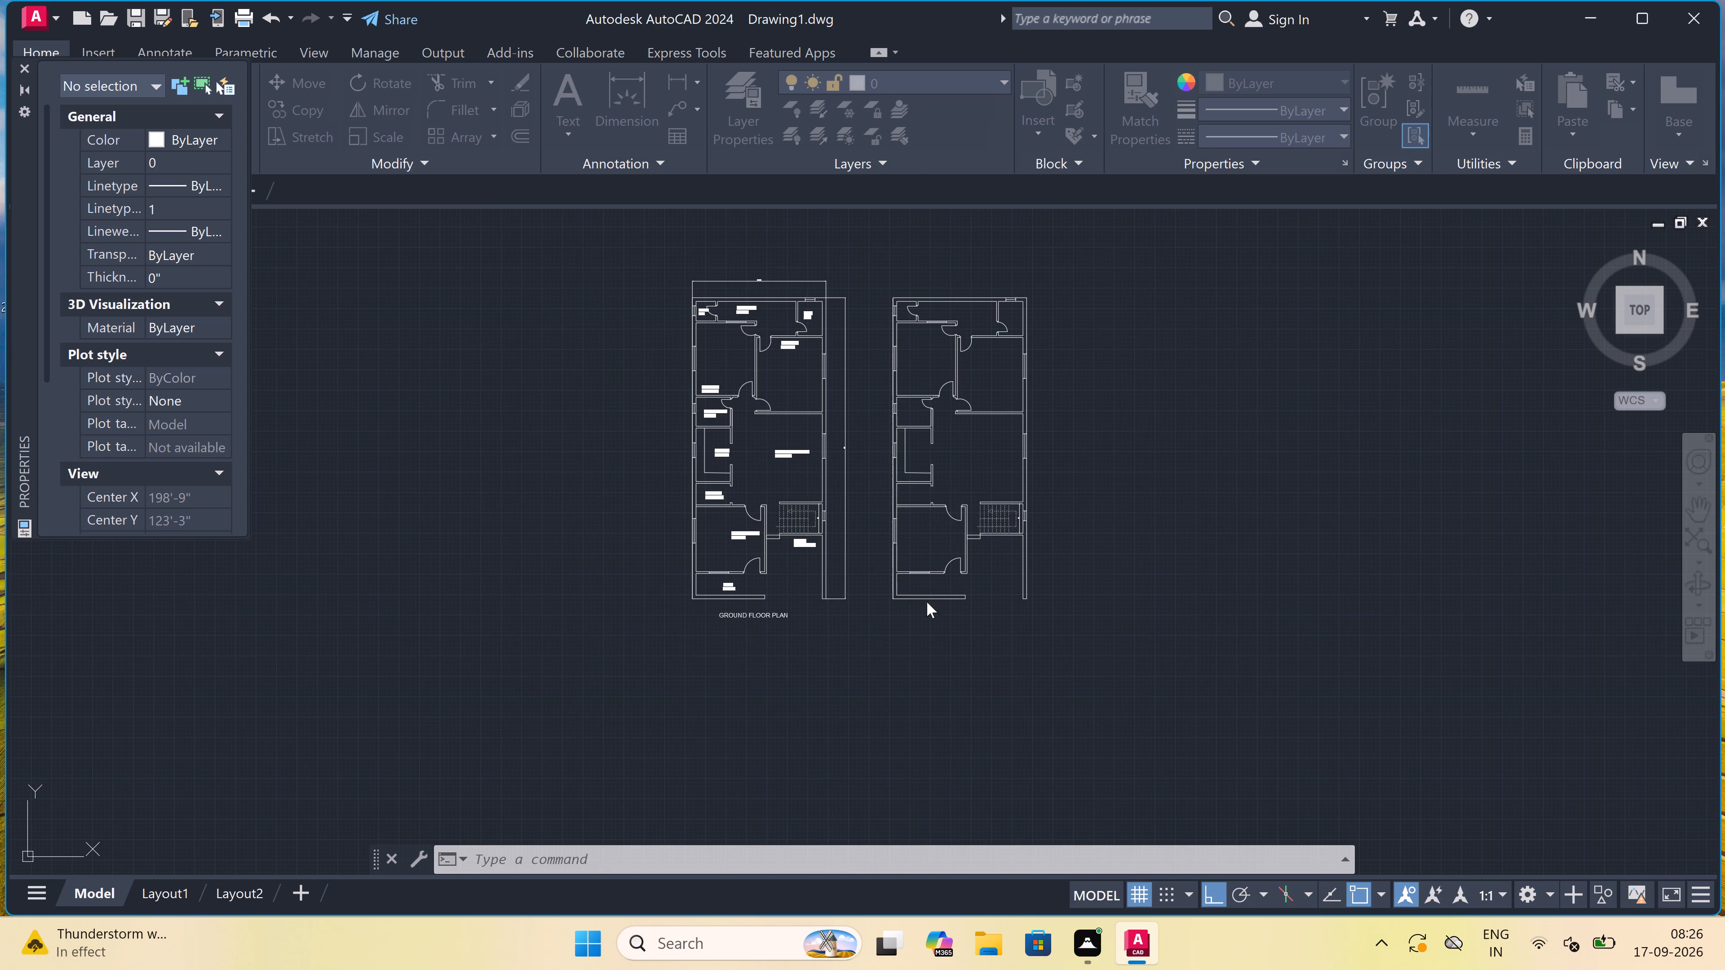
pyautogui.press('Escape')
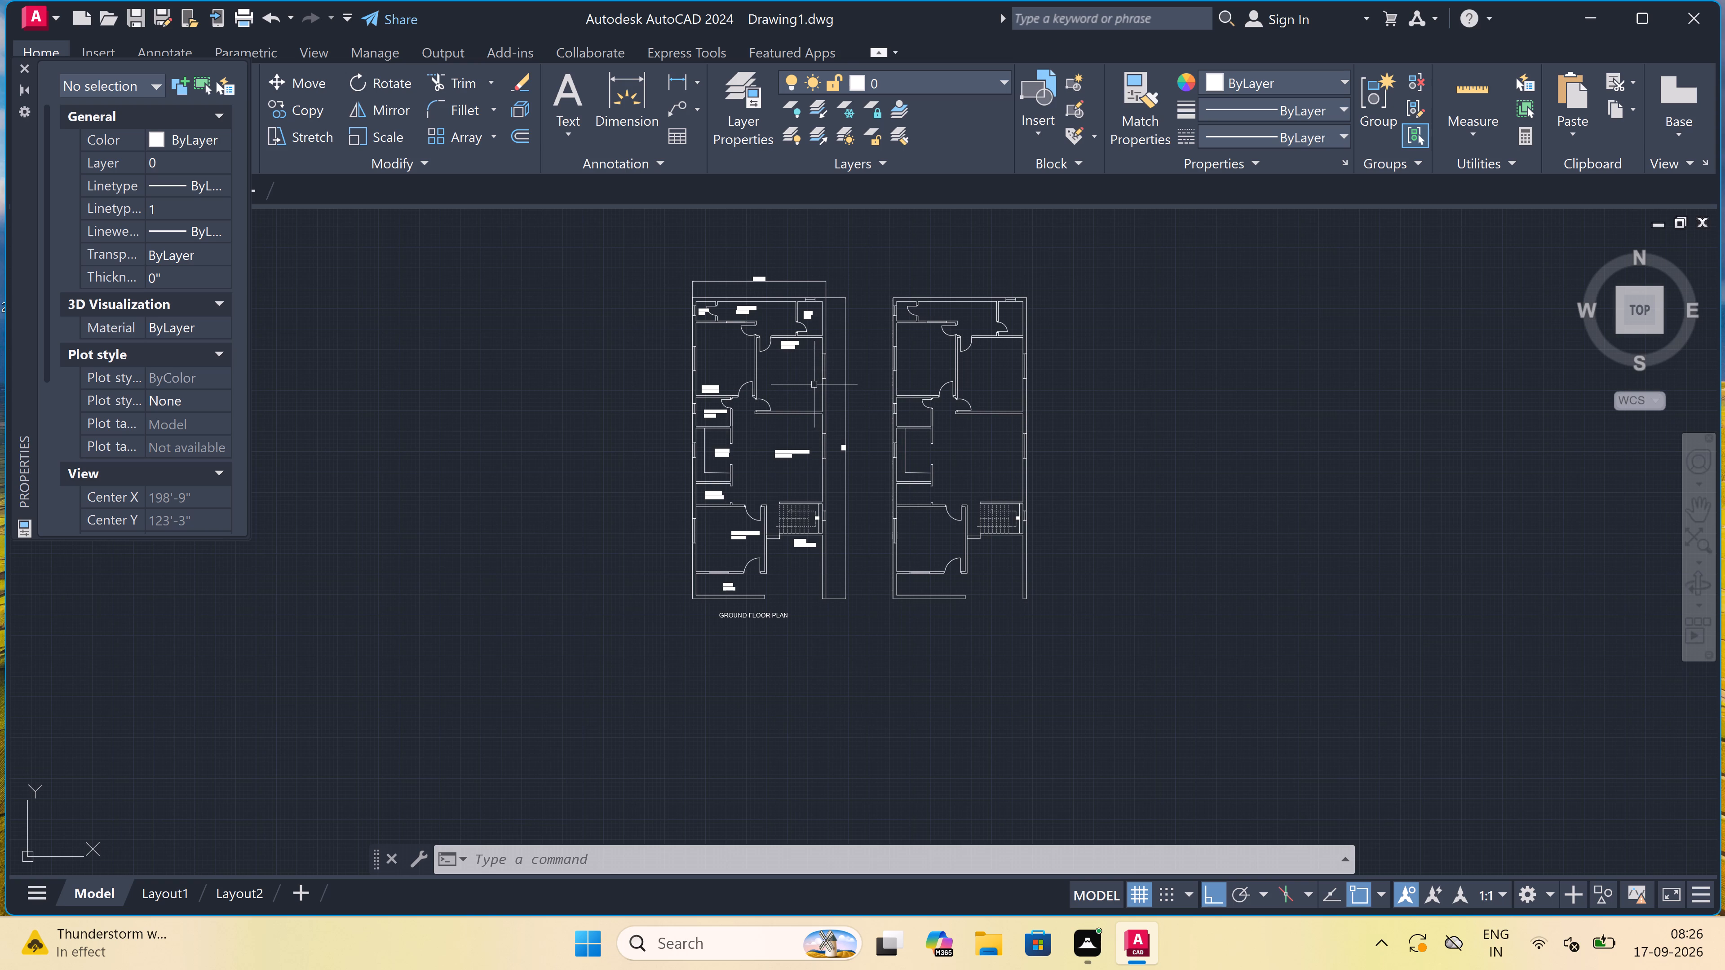
# Examine the original plan's dimension text above the open area and beside the staircase, along with the nearby porch and drawing room.
pyautogui.scroll(-2, 813, 384)
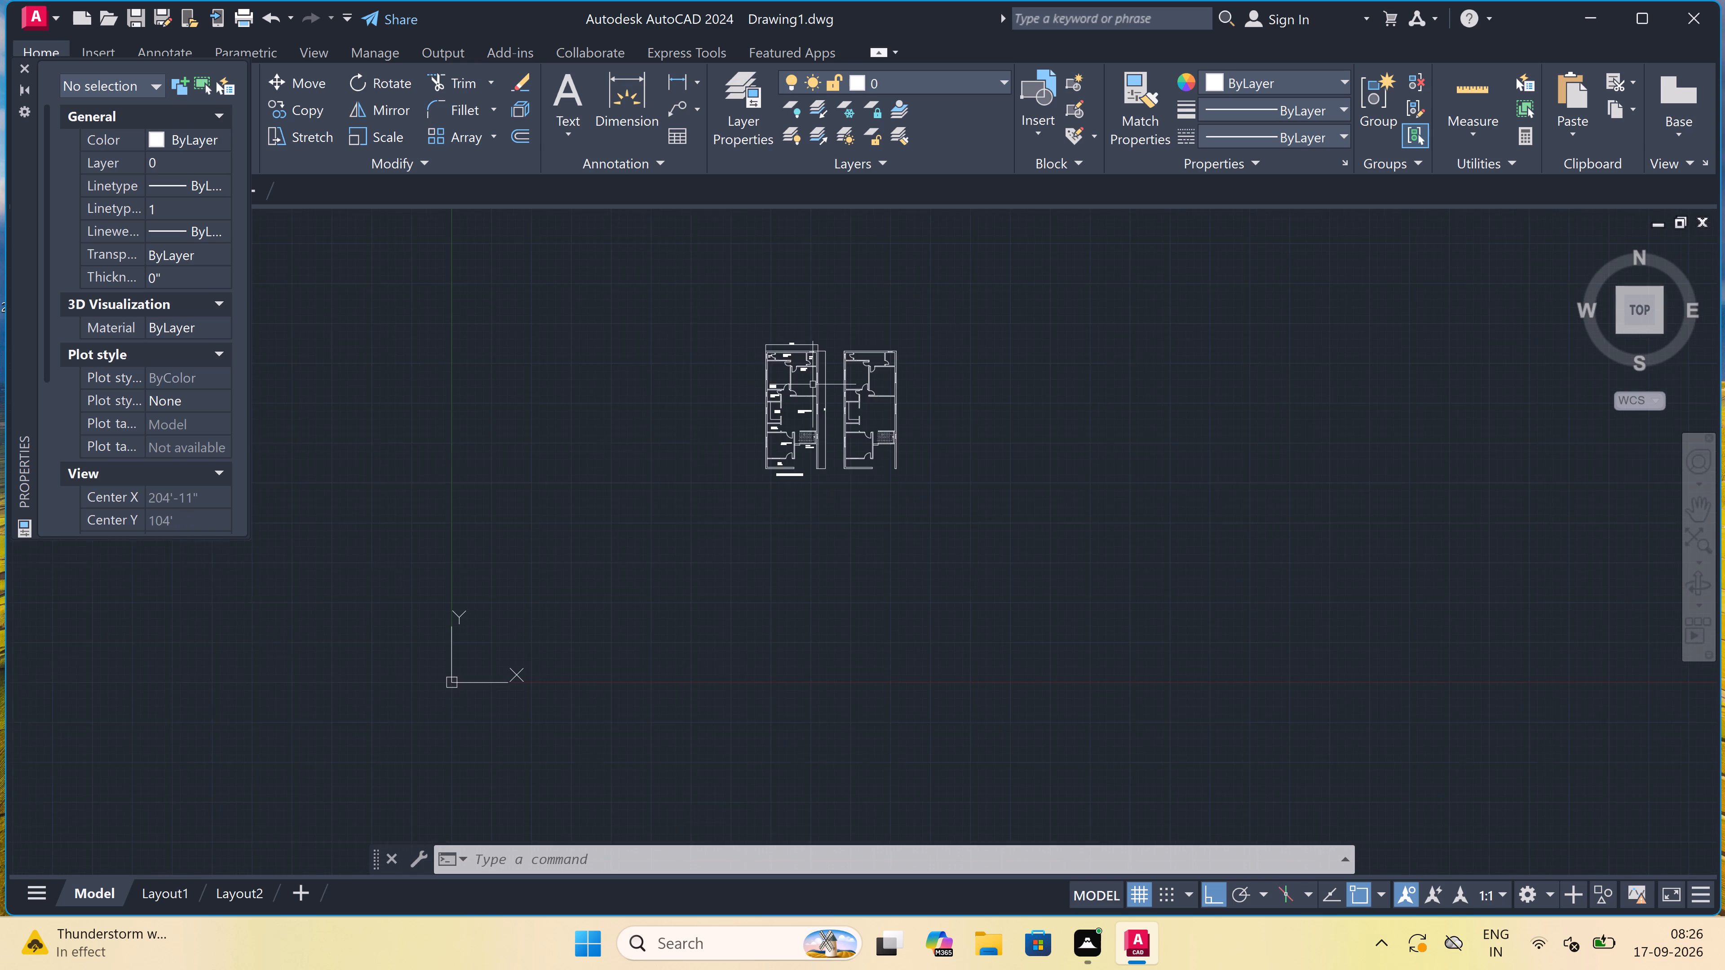
pyautogui.scroll(-1, 813, 384)
pyautogui.scroll(4, 796, 364)
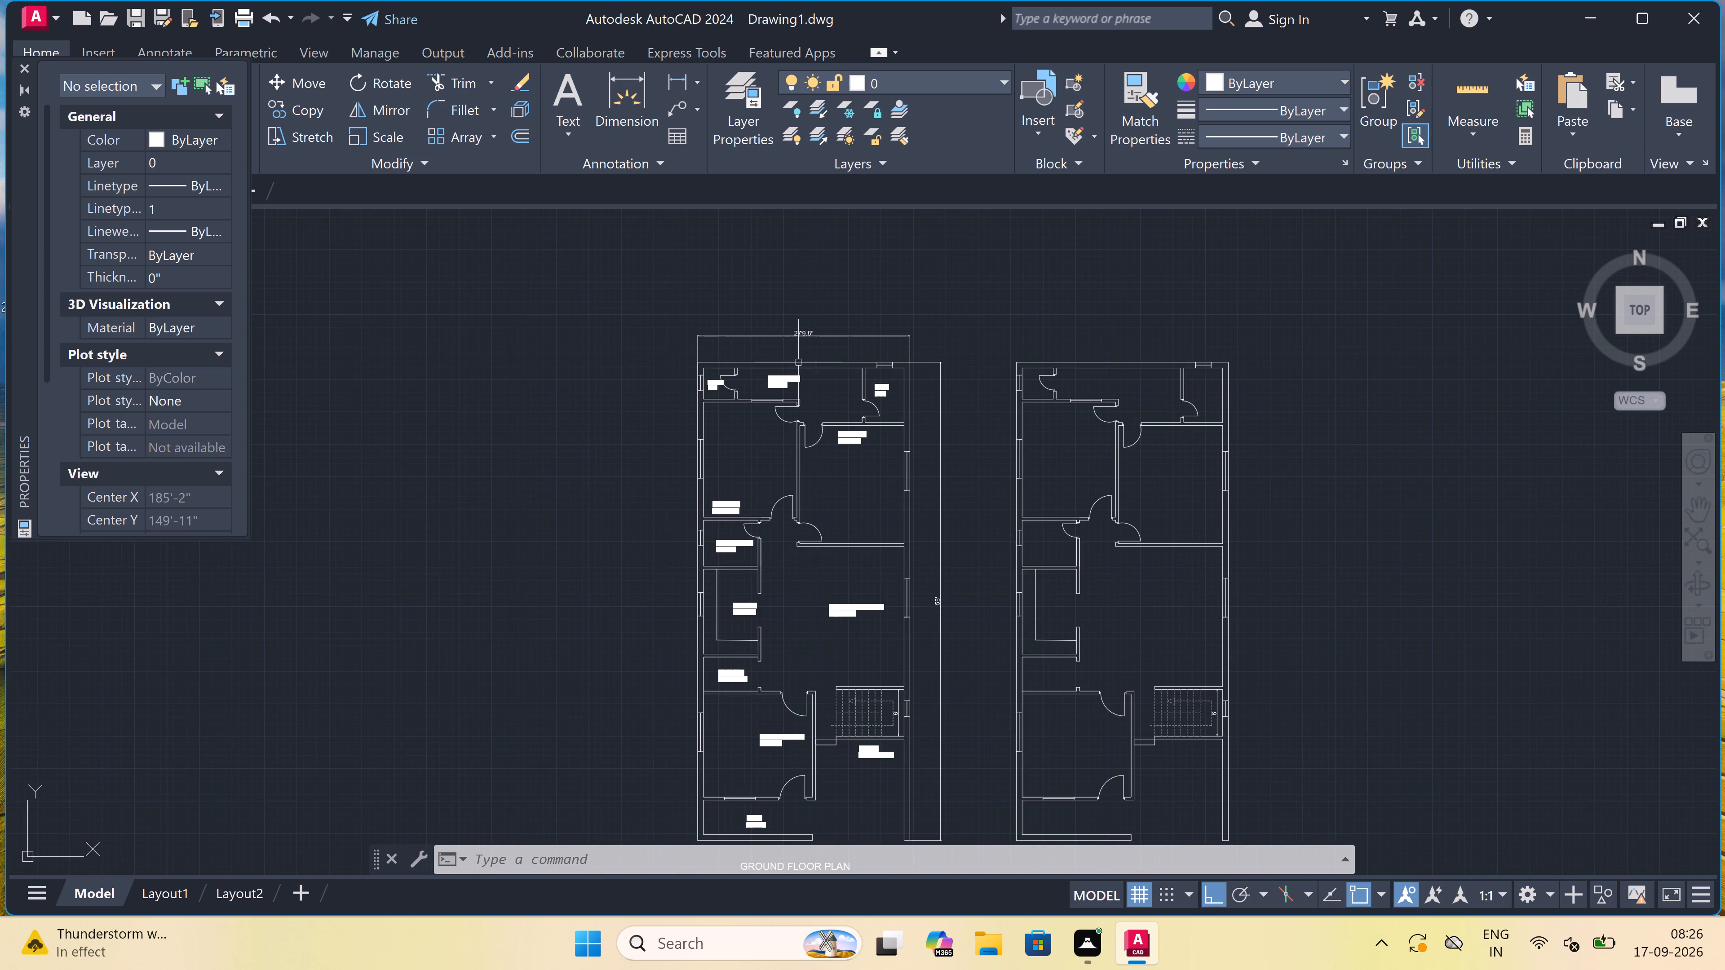
pyautogui.scroll(4, 819, 336)
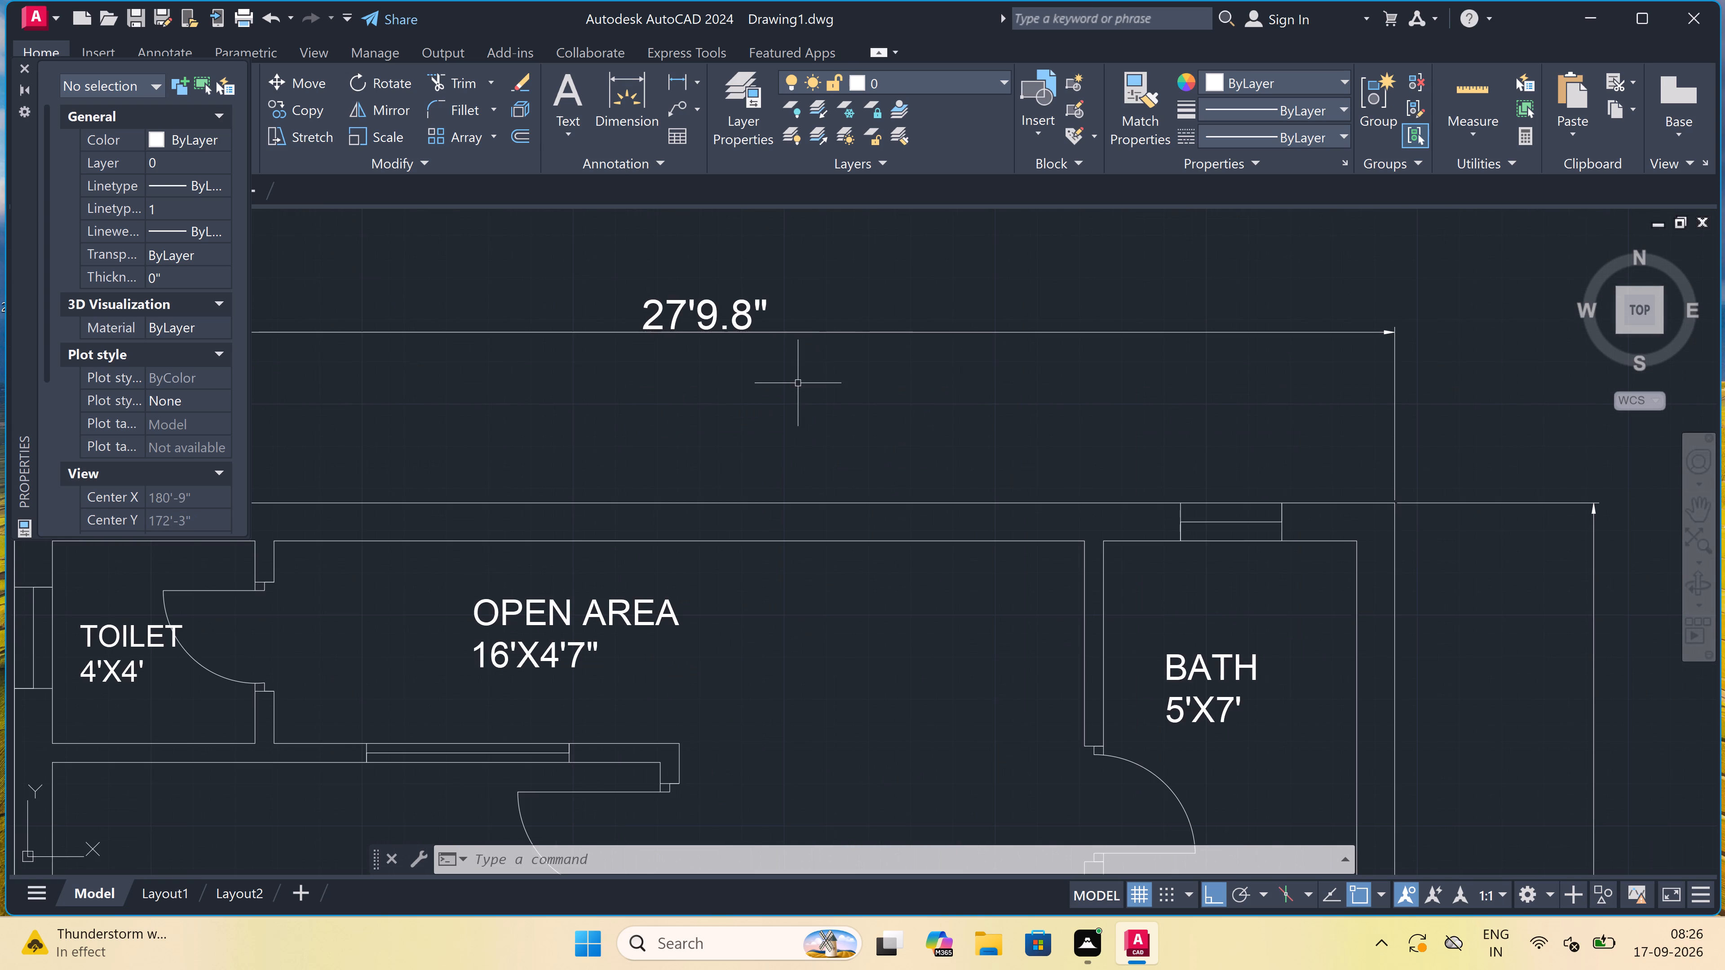
pyautogui.scroll(-1, 762, 433)
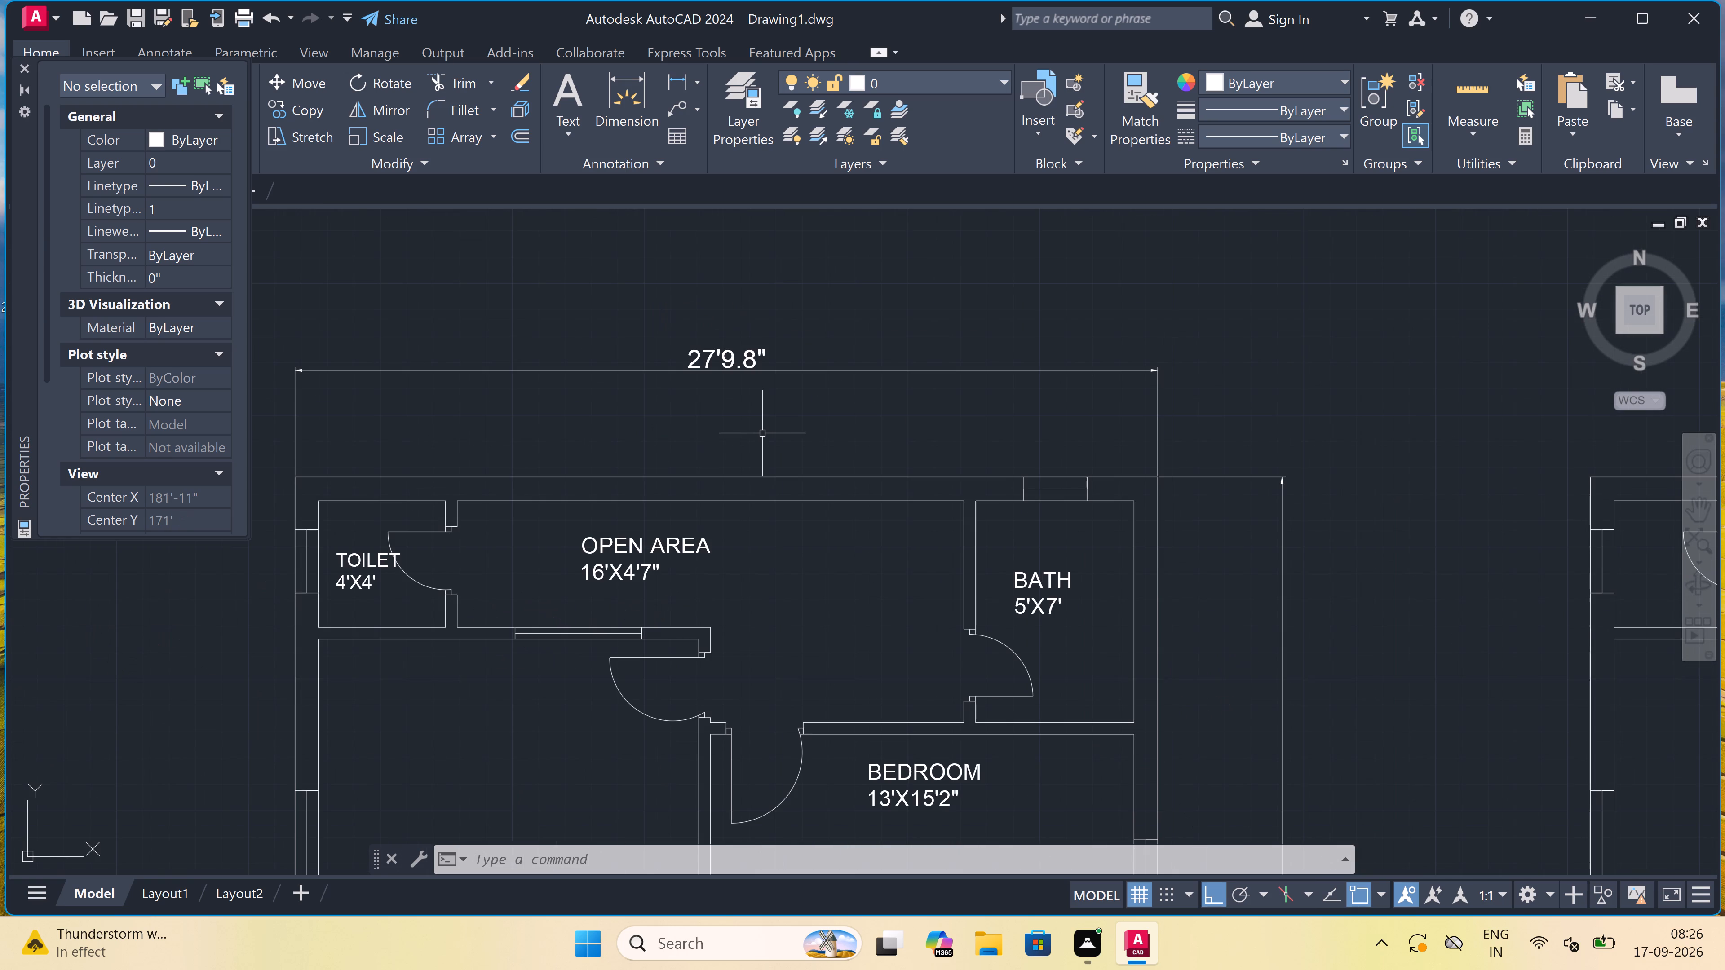
pyautogui.scroll(-4, 761, 433)
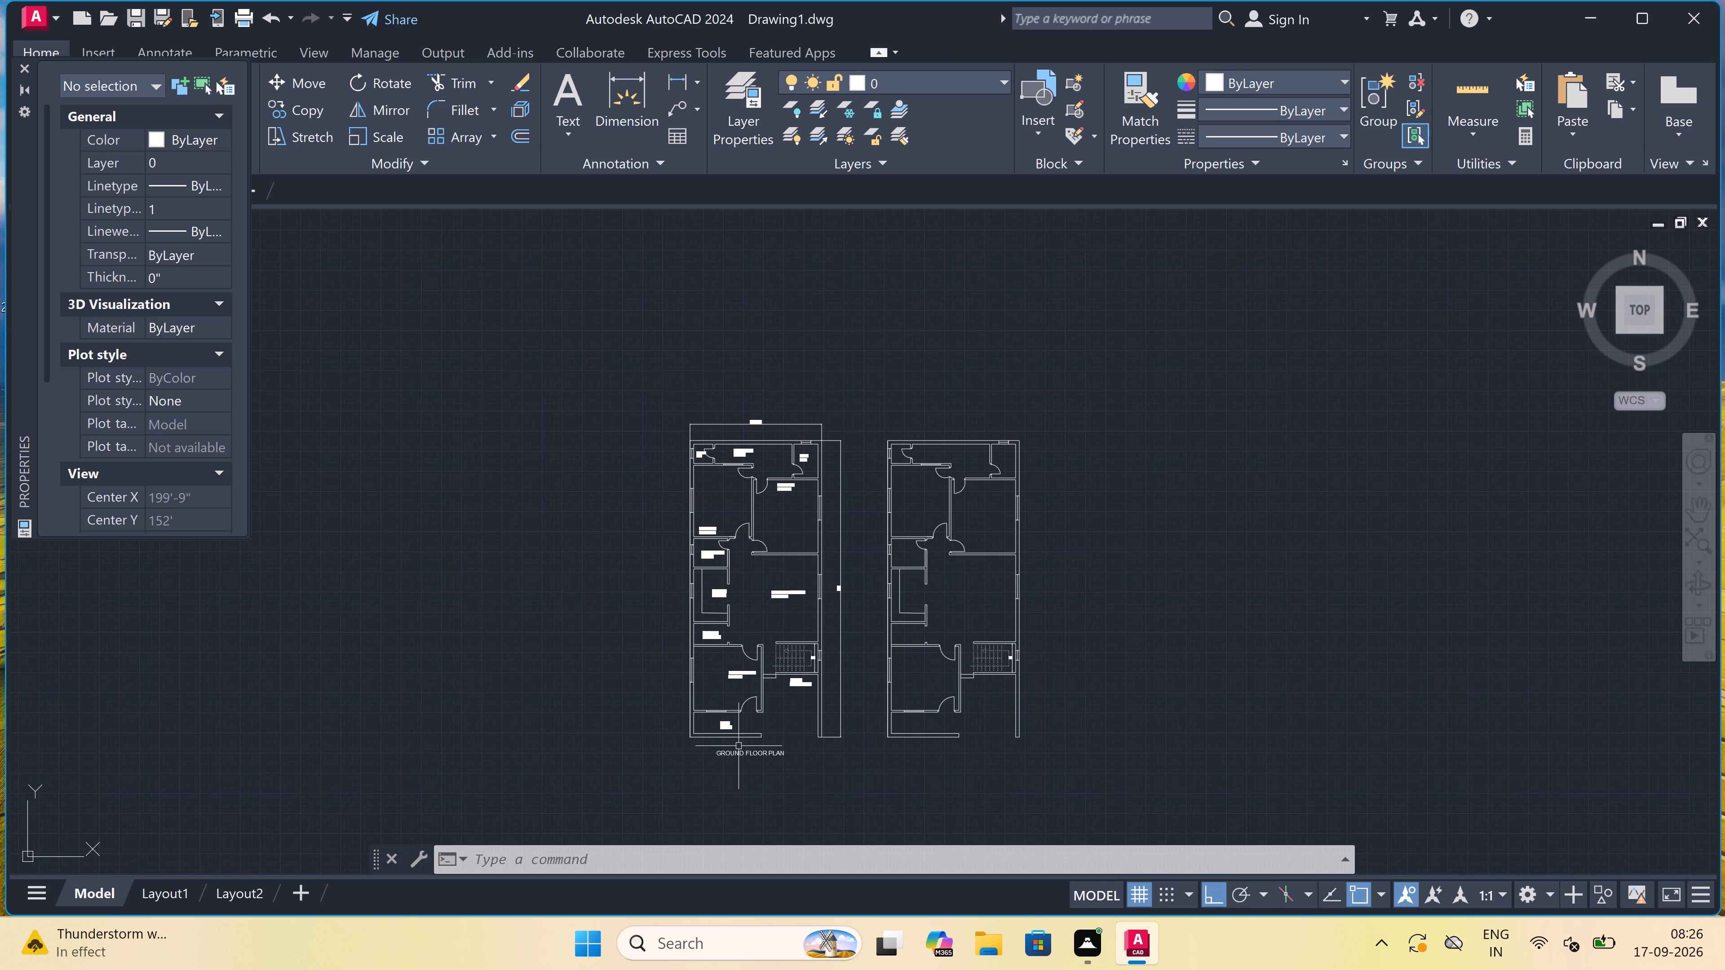
pyautogui.scroll(3, 739, 746)
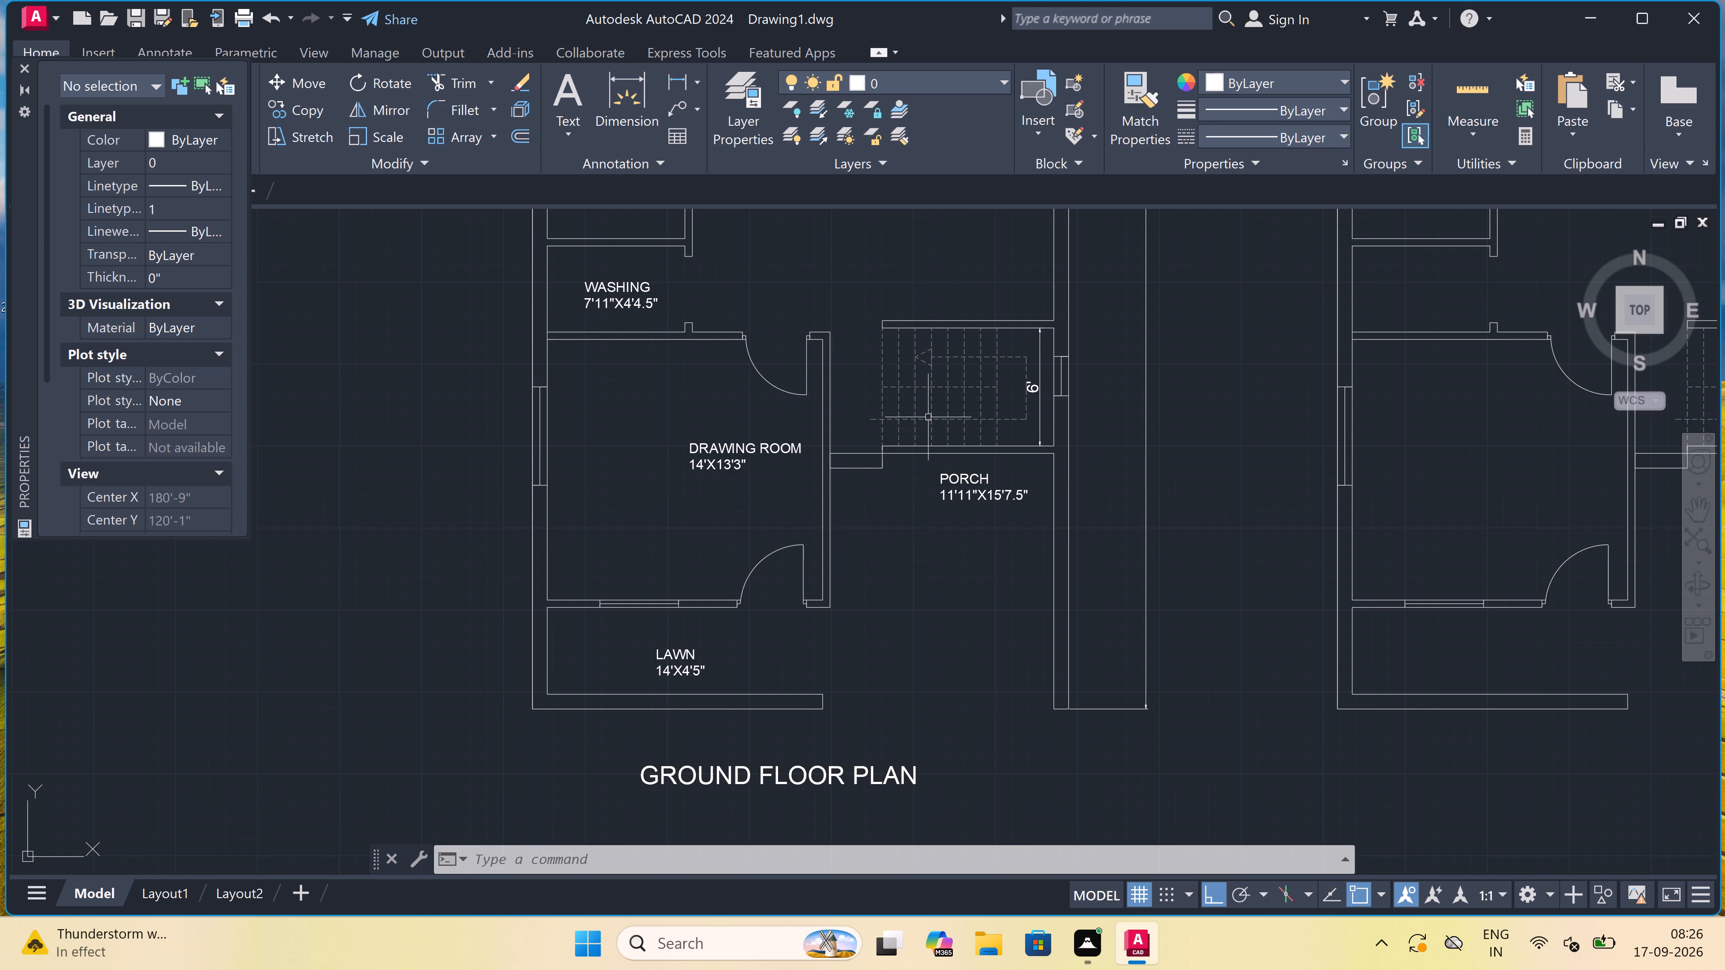
pyautogui.scroll(3, 878, 428)
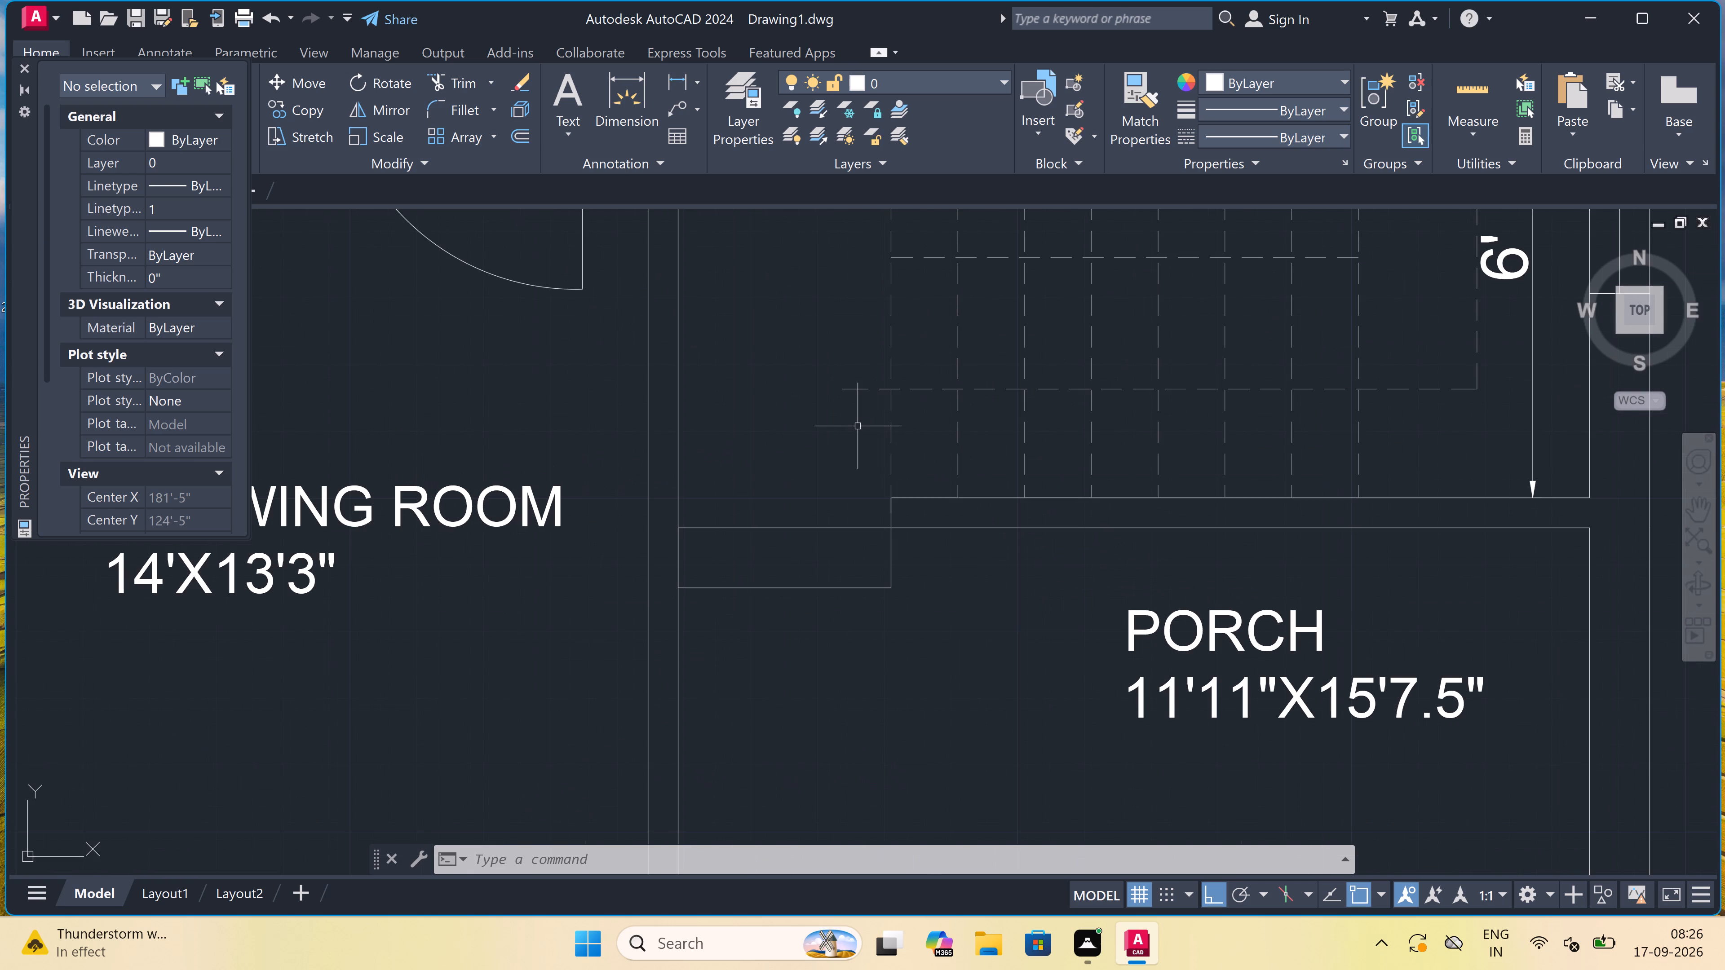
# Add the multiline text label UP beside the staircase's dashed arrow line, between the stairs and the drawing room of the original plan.
pyautogui.write('MT')
pyautogui.press('space')
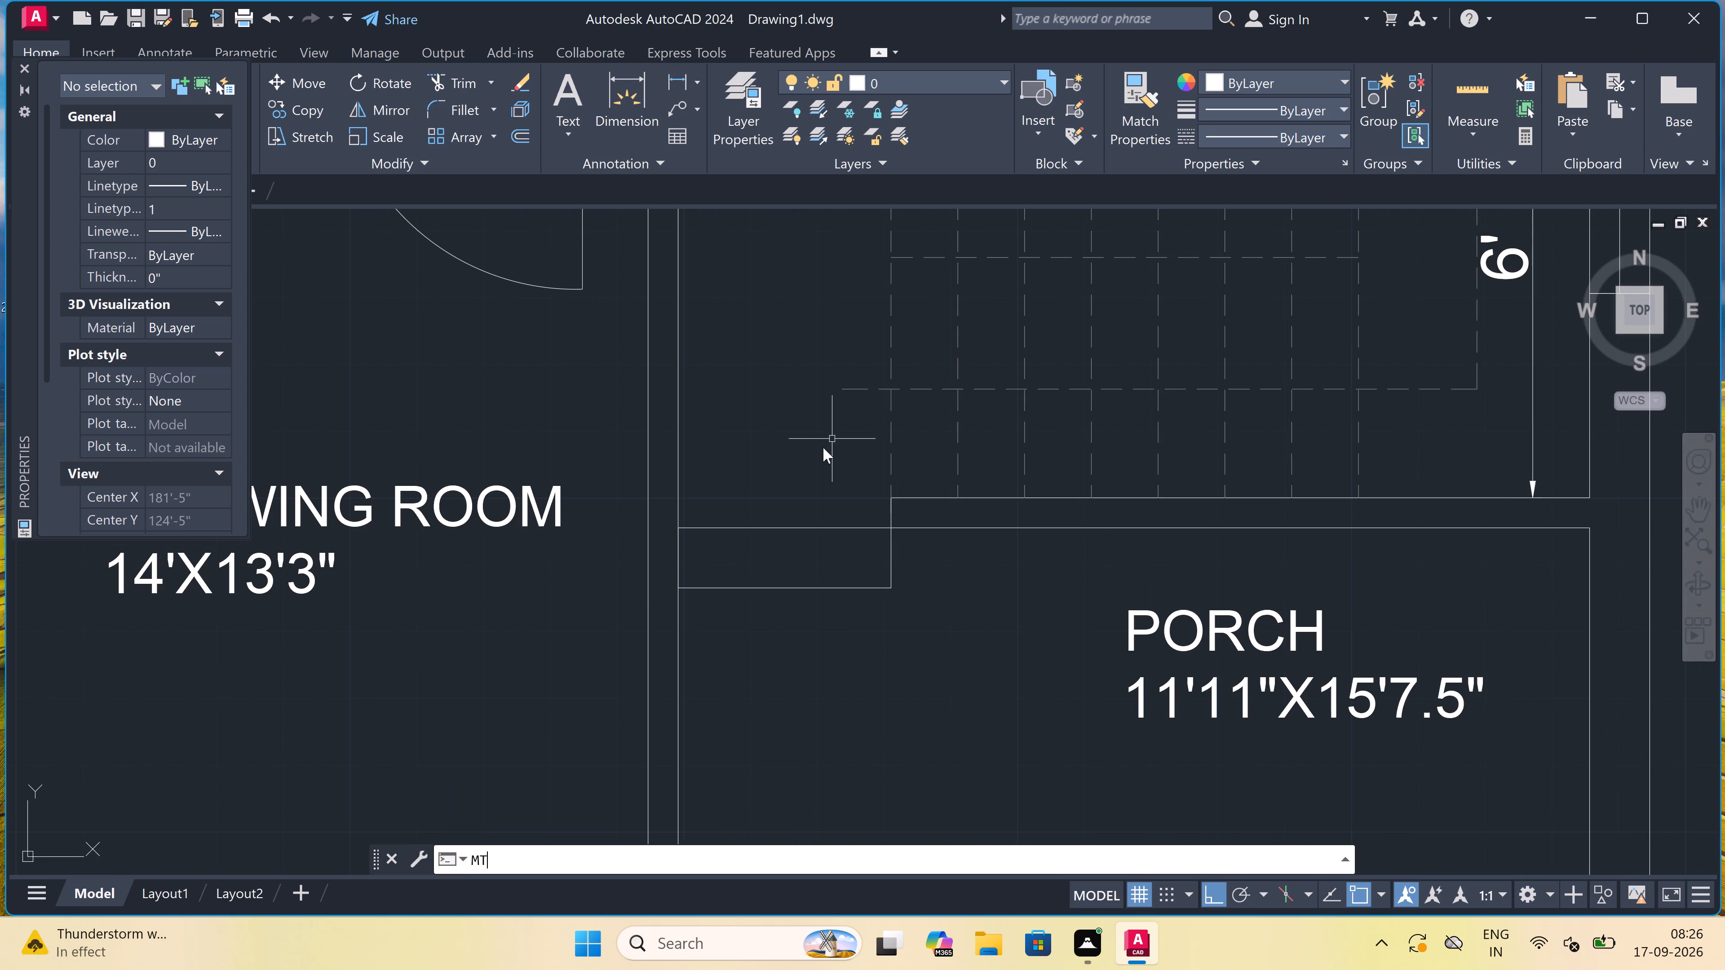
pyautogui.doubleClick(757, 380)
pyautogui.click(827, 422)
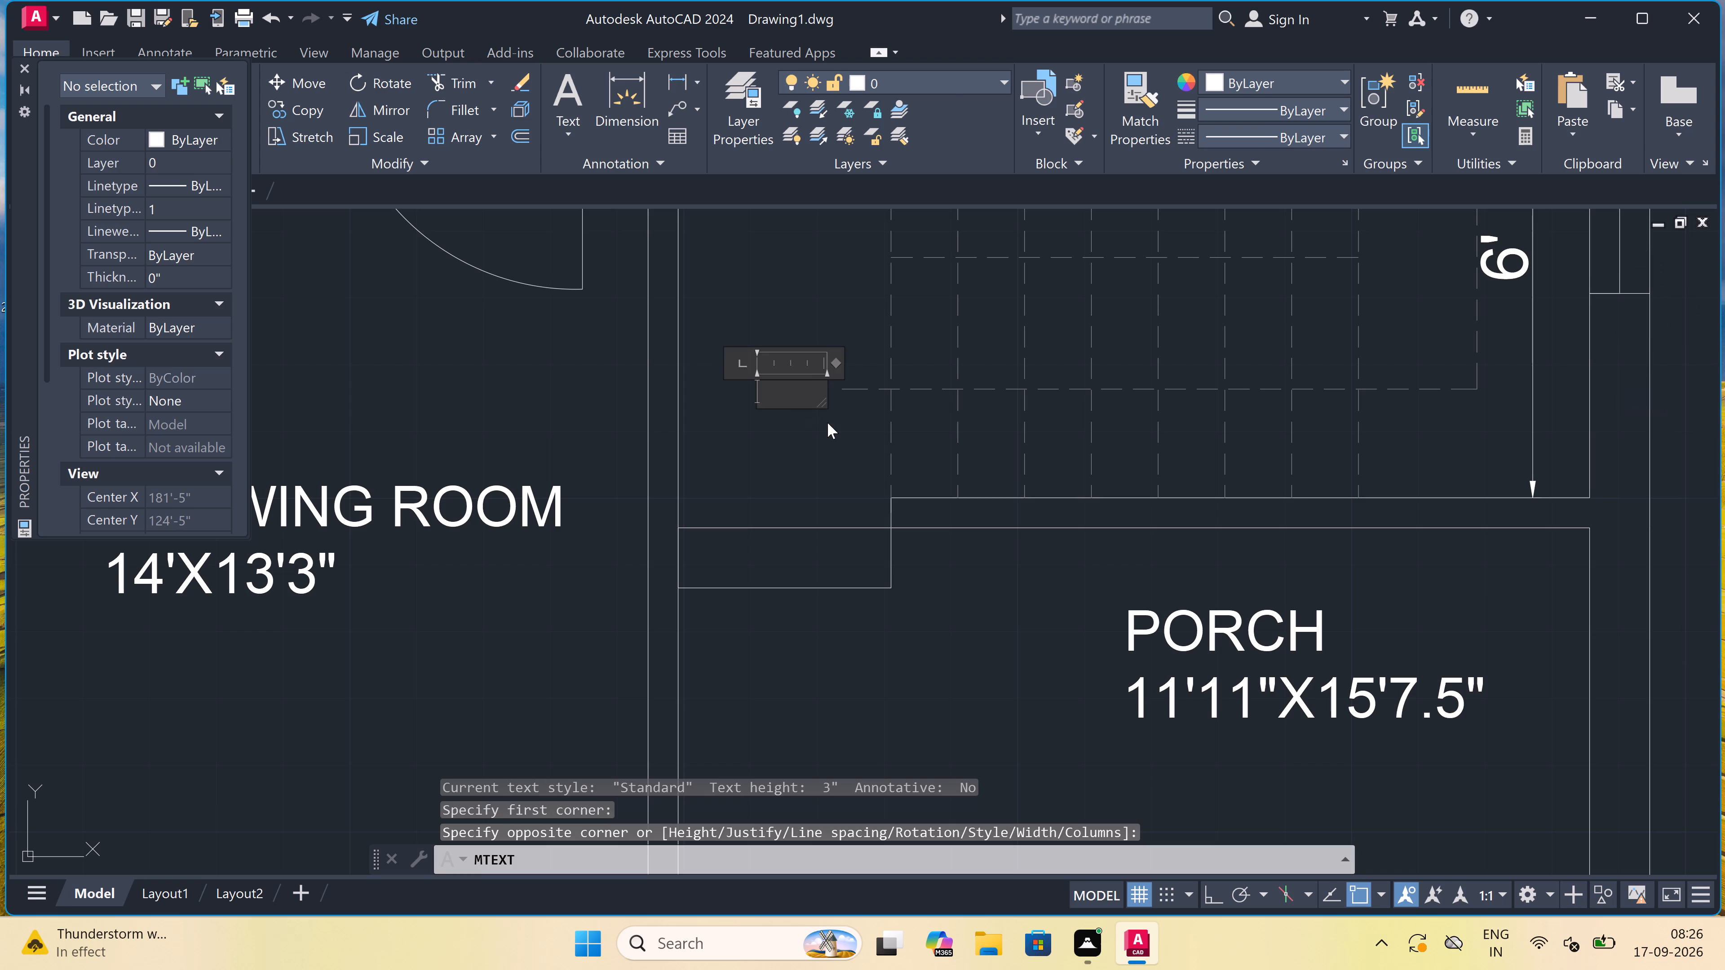
pyautogui.write('UP')
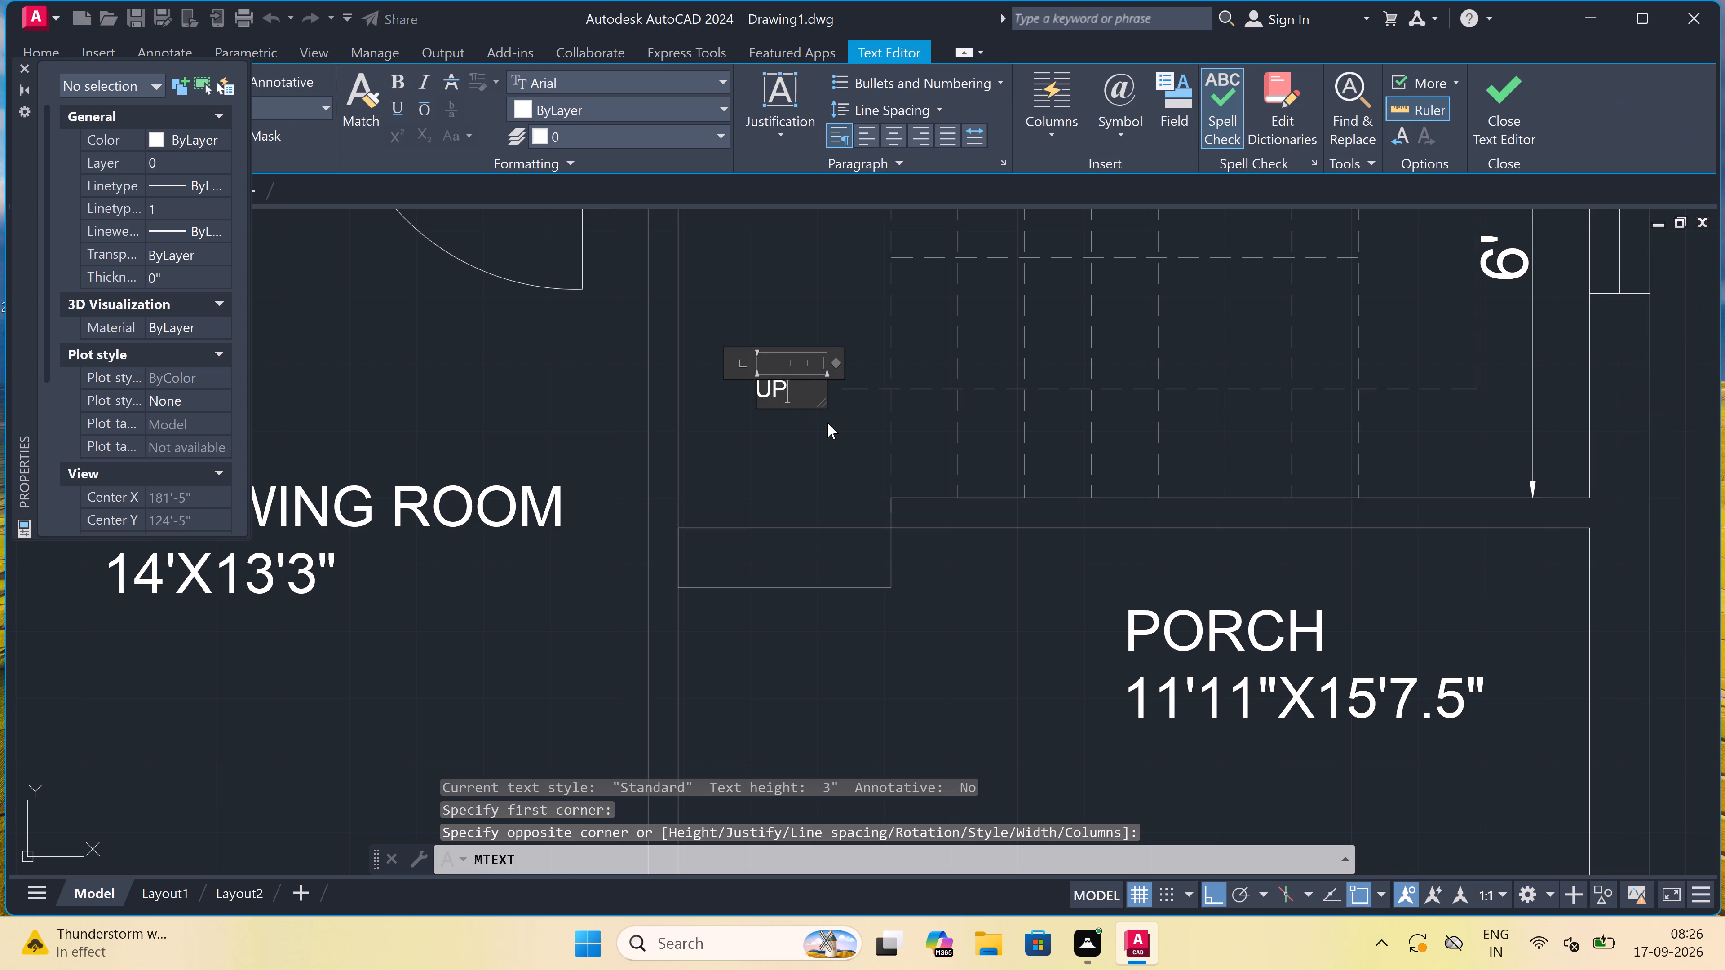
pyautogui.click(801, 438)
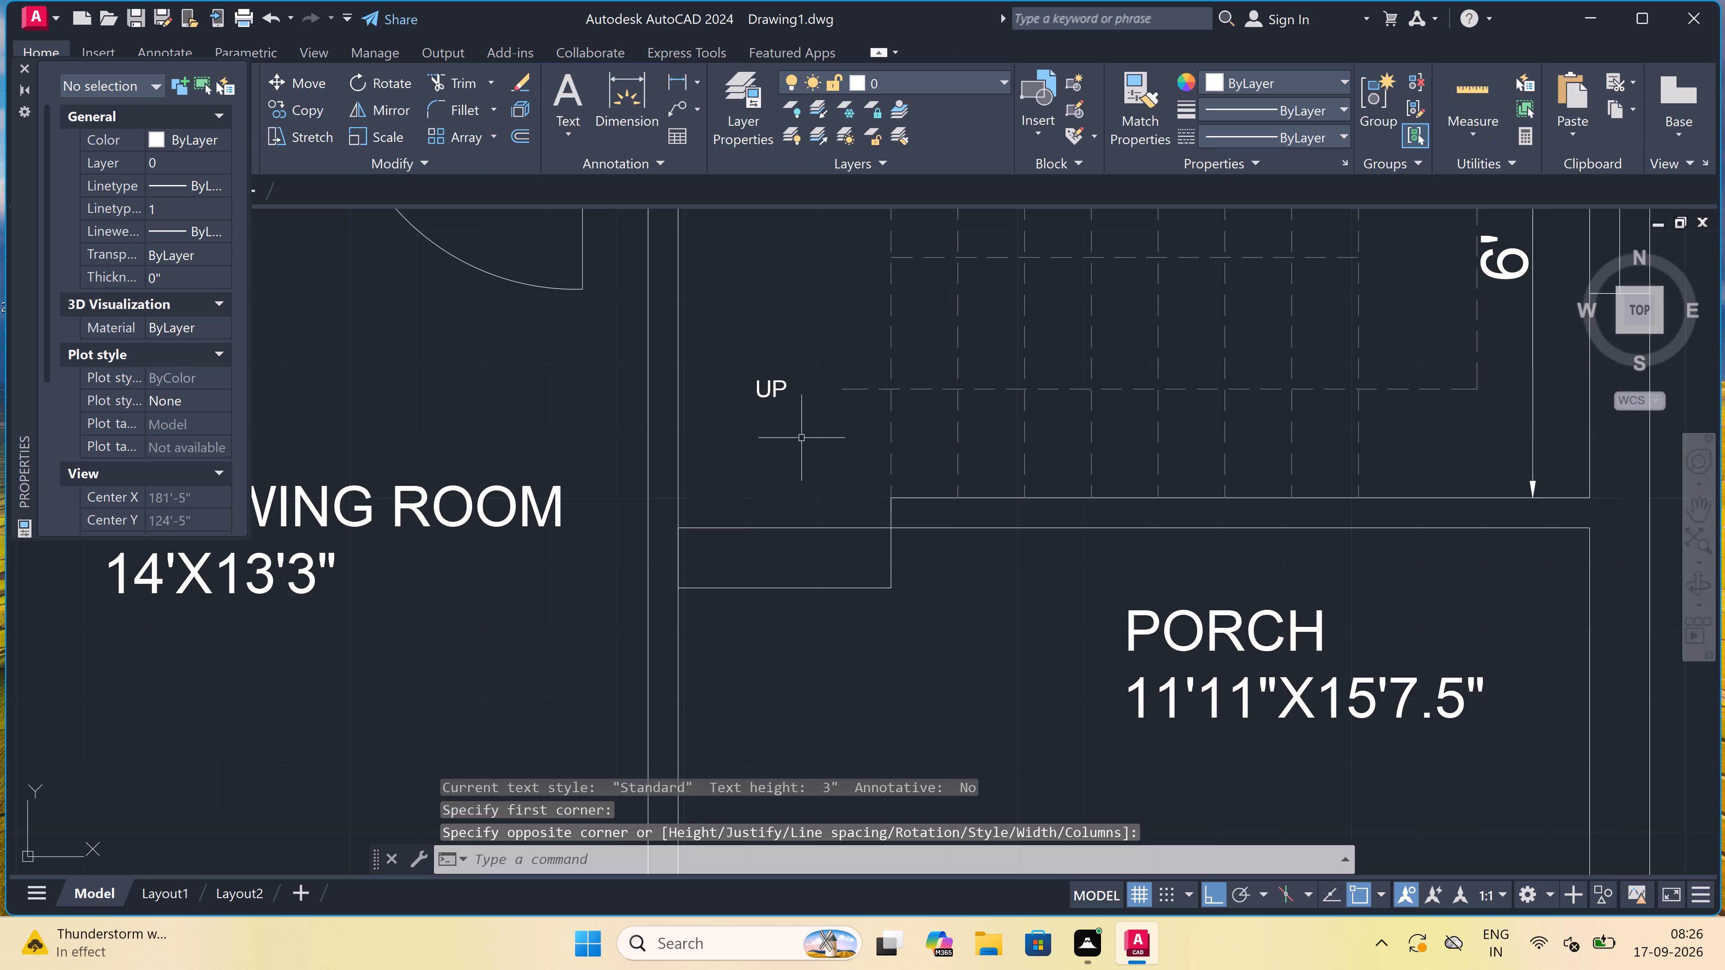
pyautogui.press('Escape')
pyautogui.scroll(-3, 801, 438)
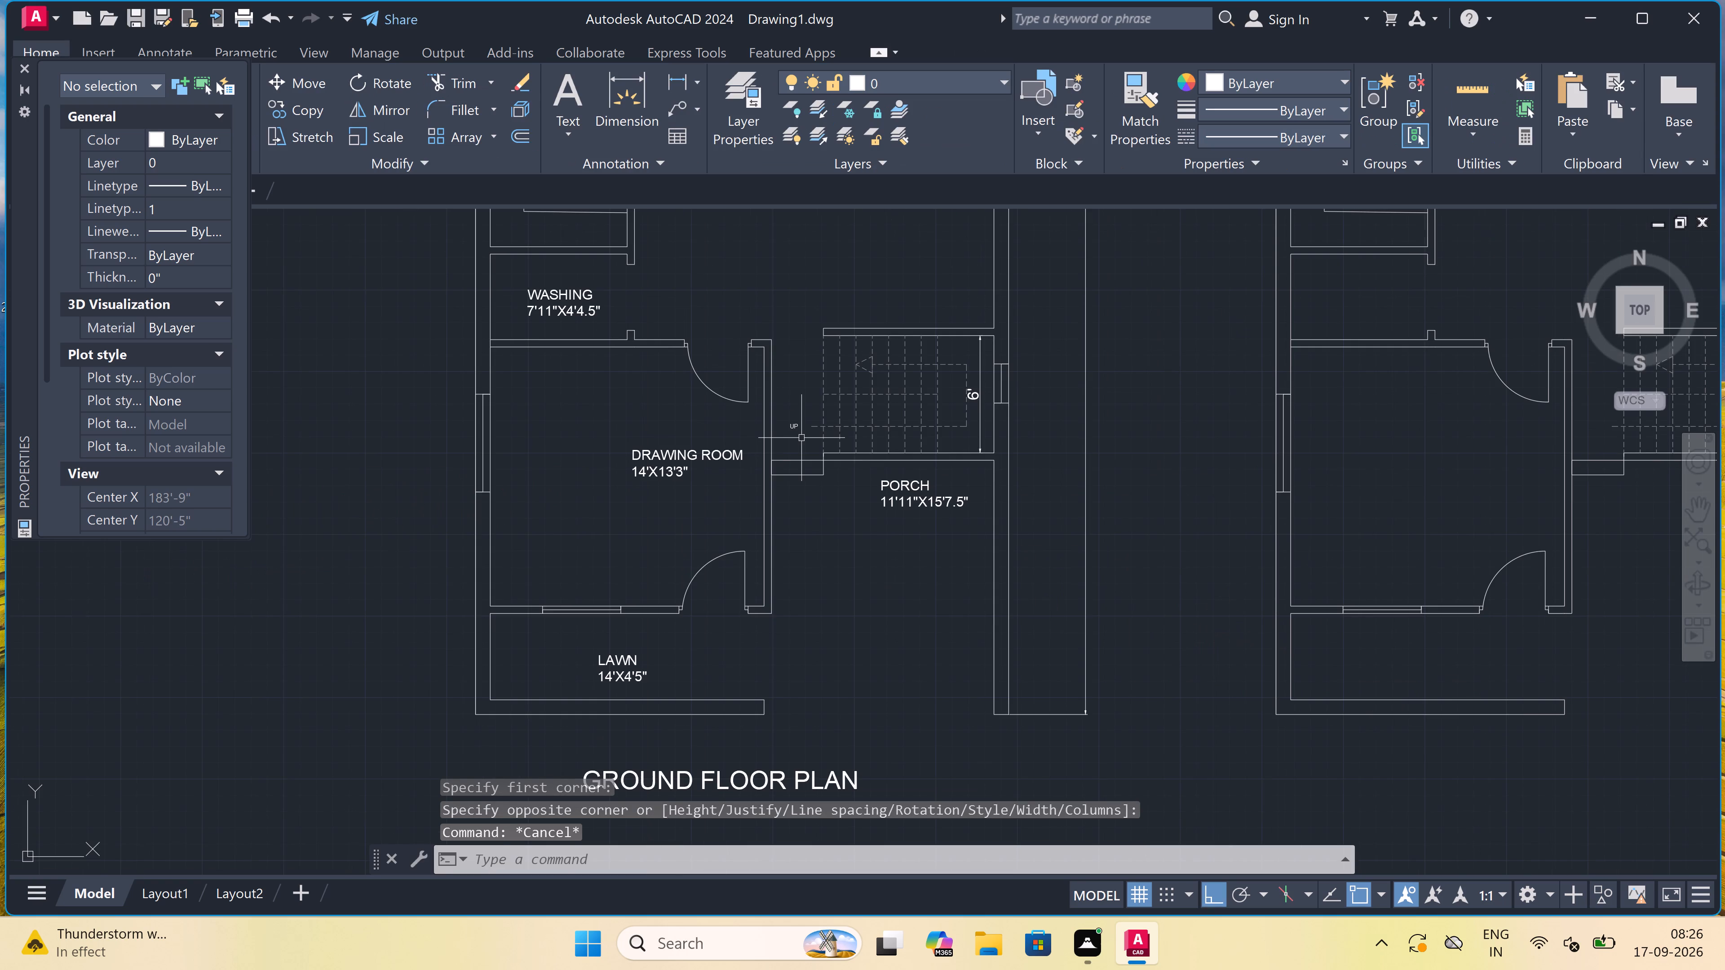
pyautogui.scroll(-3, 801, 438)
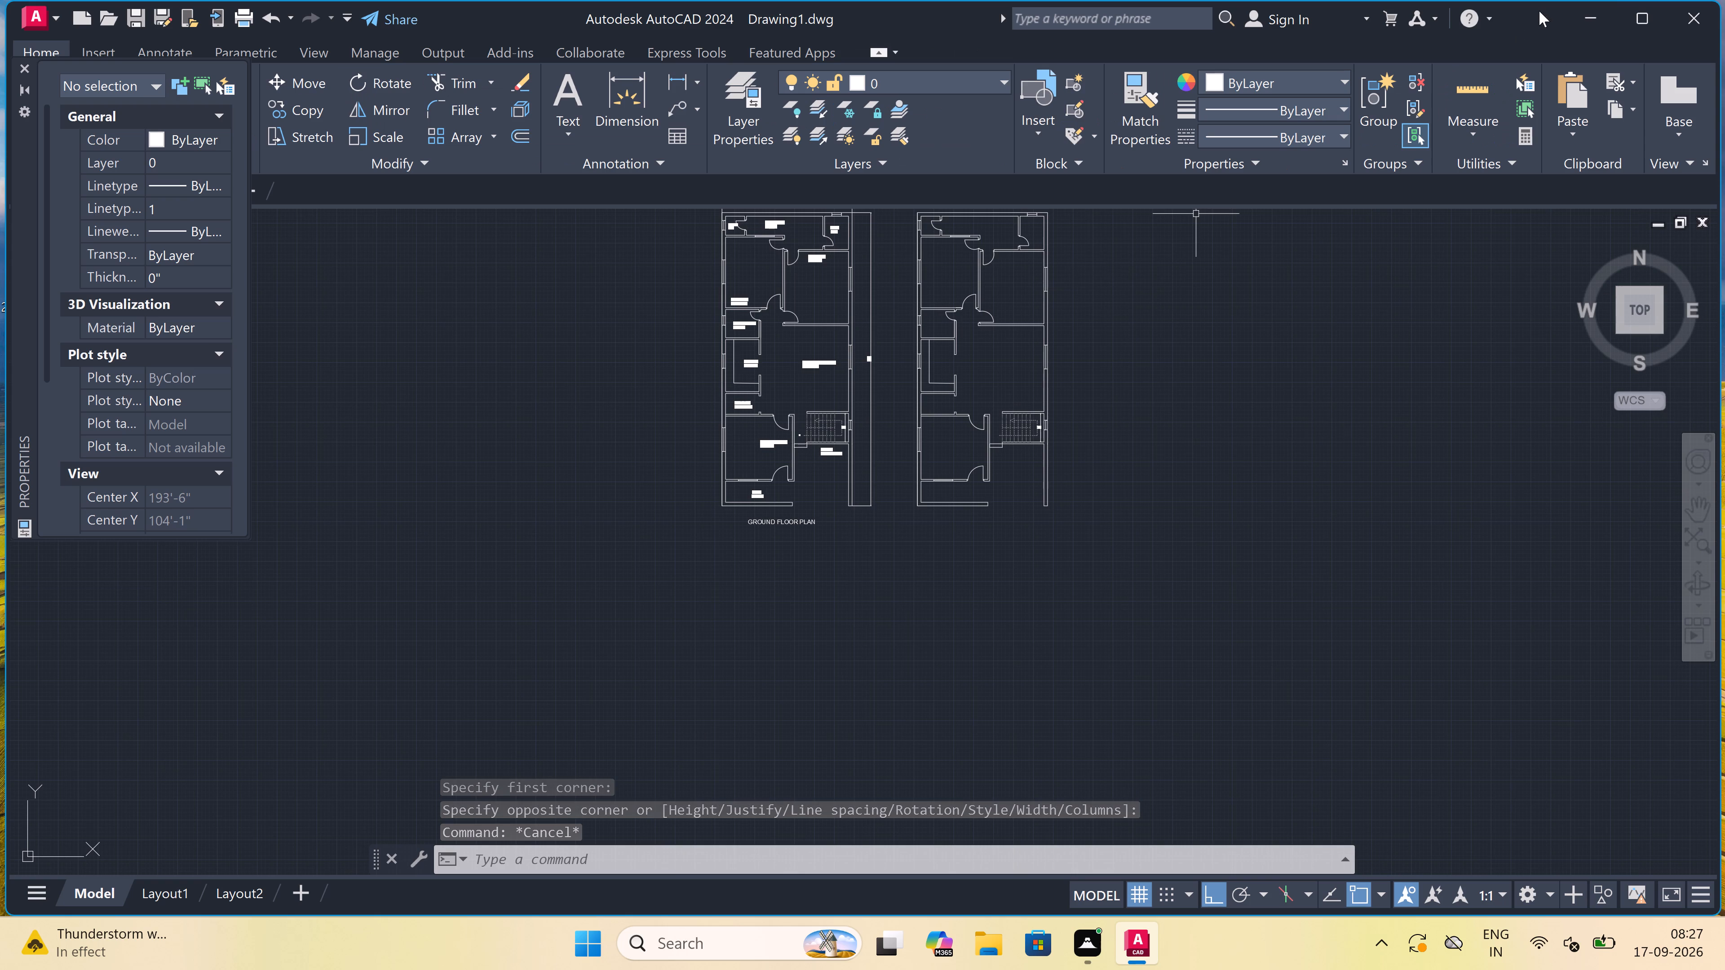
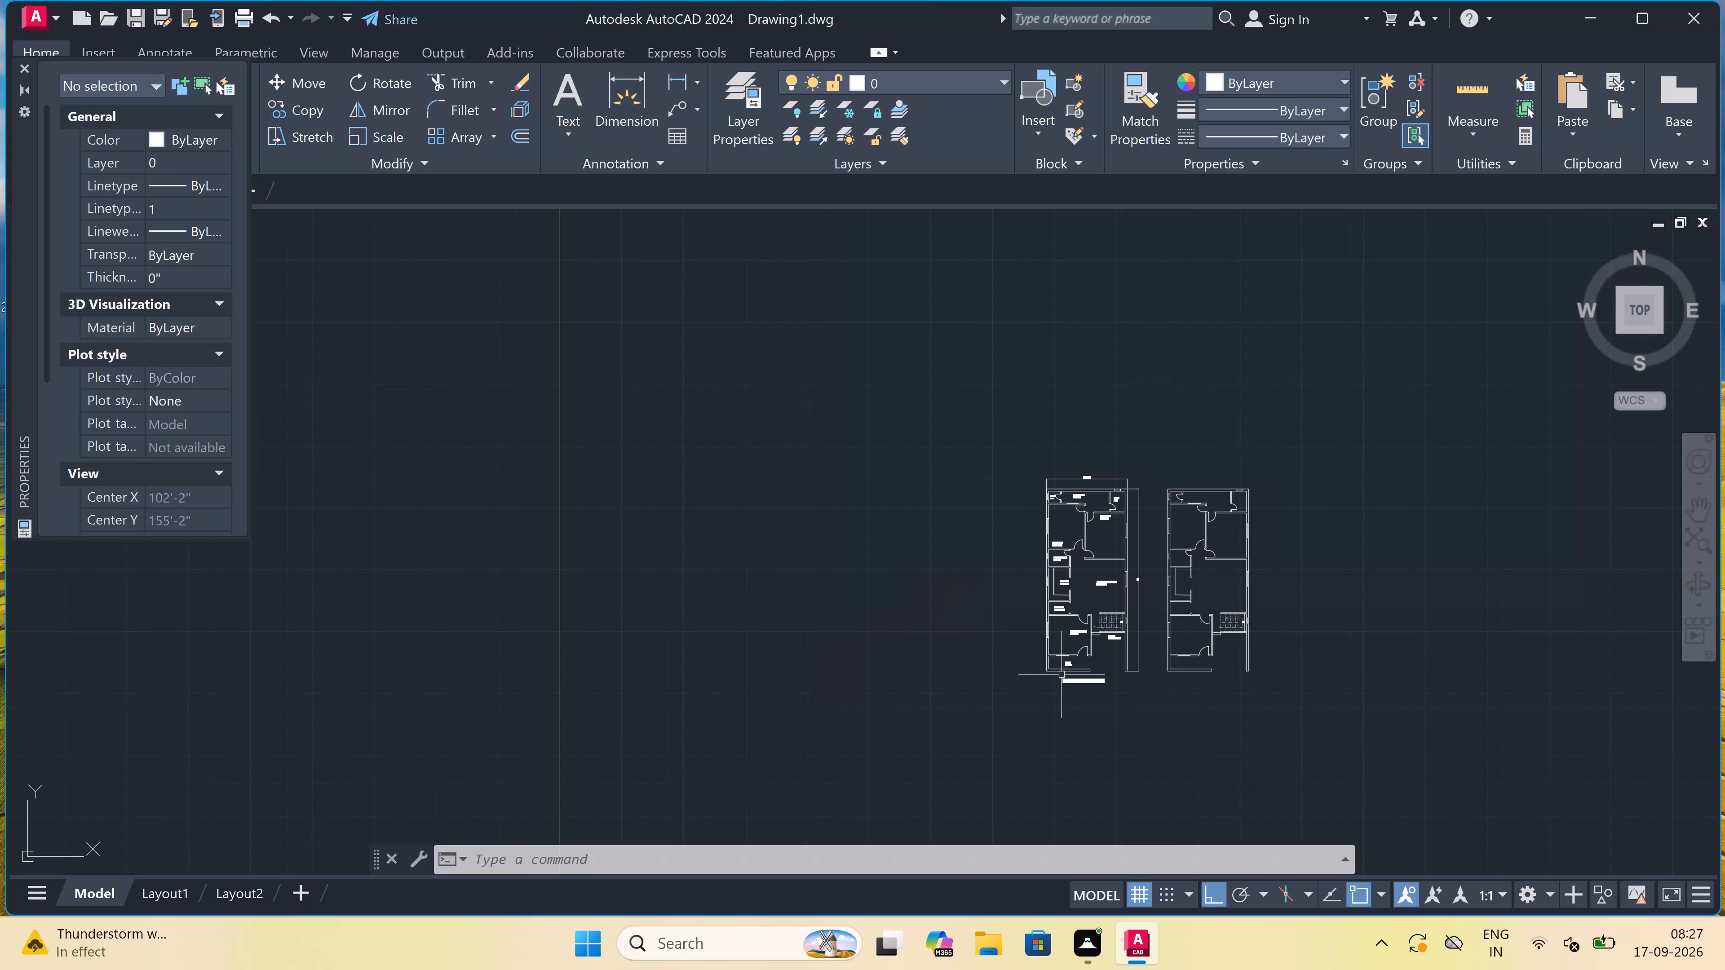
# Examine the annotated ground floor plan, from its upper rooms to its title, along with the cleared copy beside it.
pyautogui.scroll(2, 1096, 663)
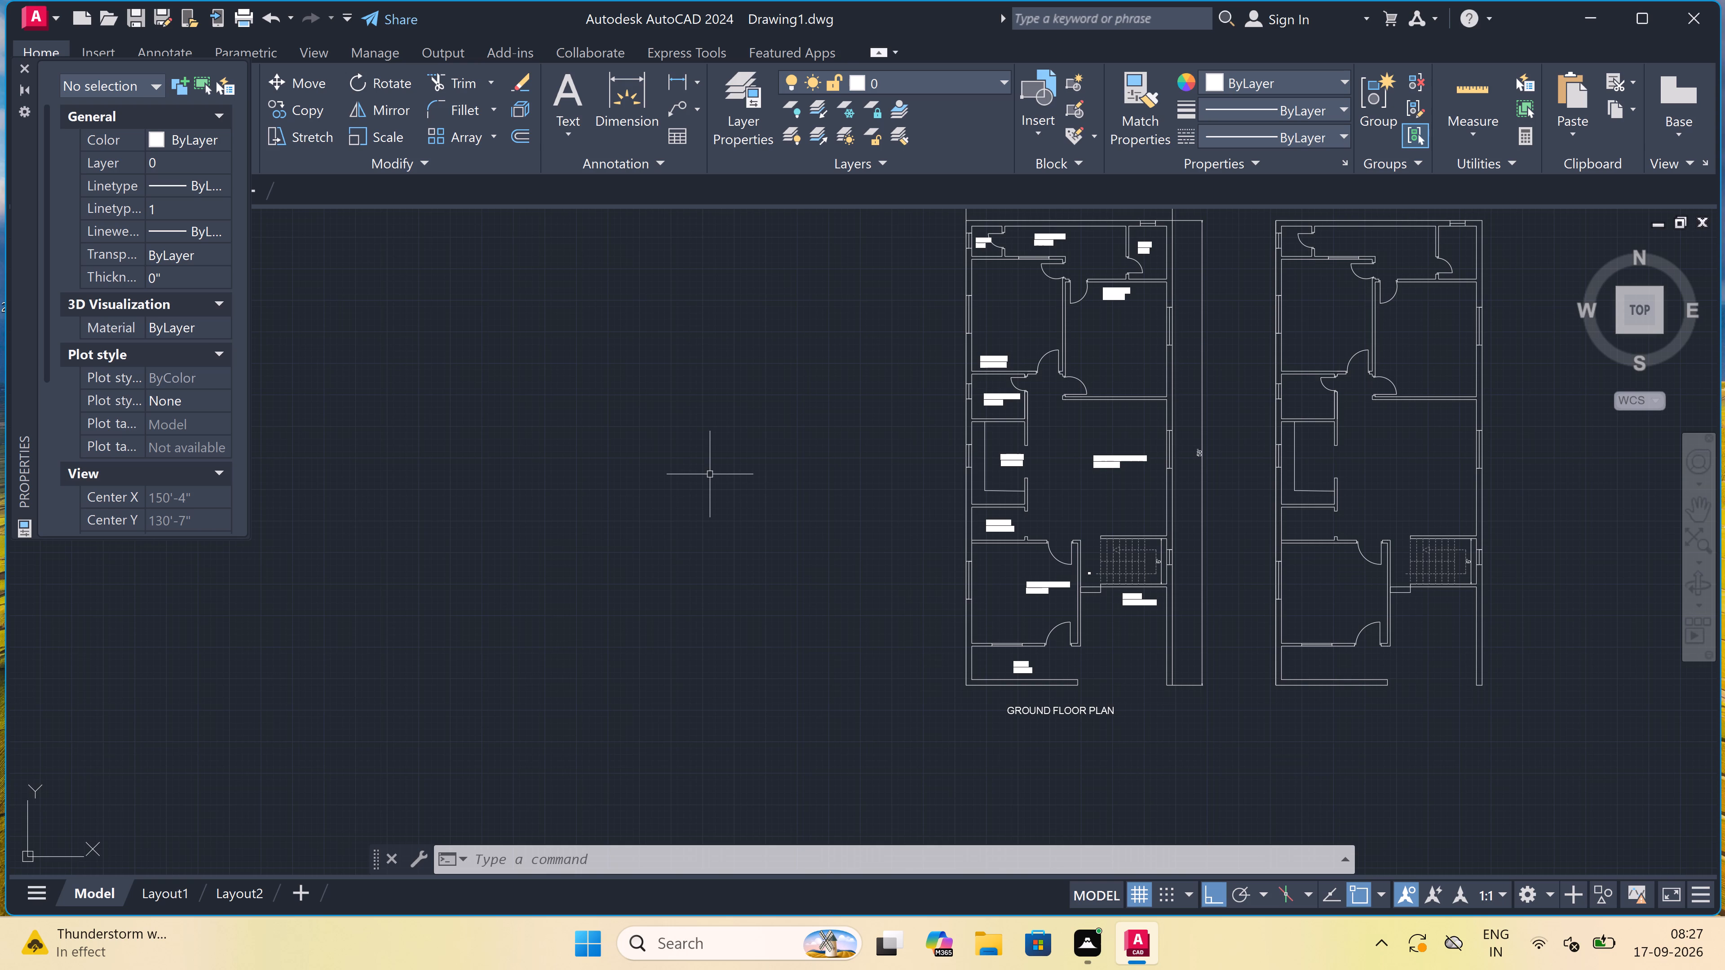
pyautogui.scroll(-2, 710, 474)
pyautogui.scroll(1, 873, 391)
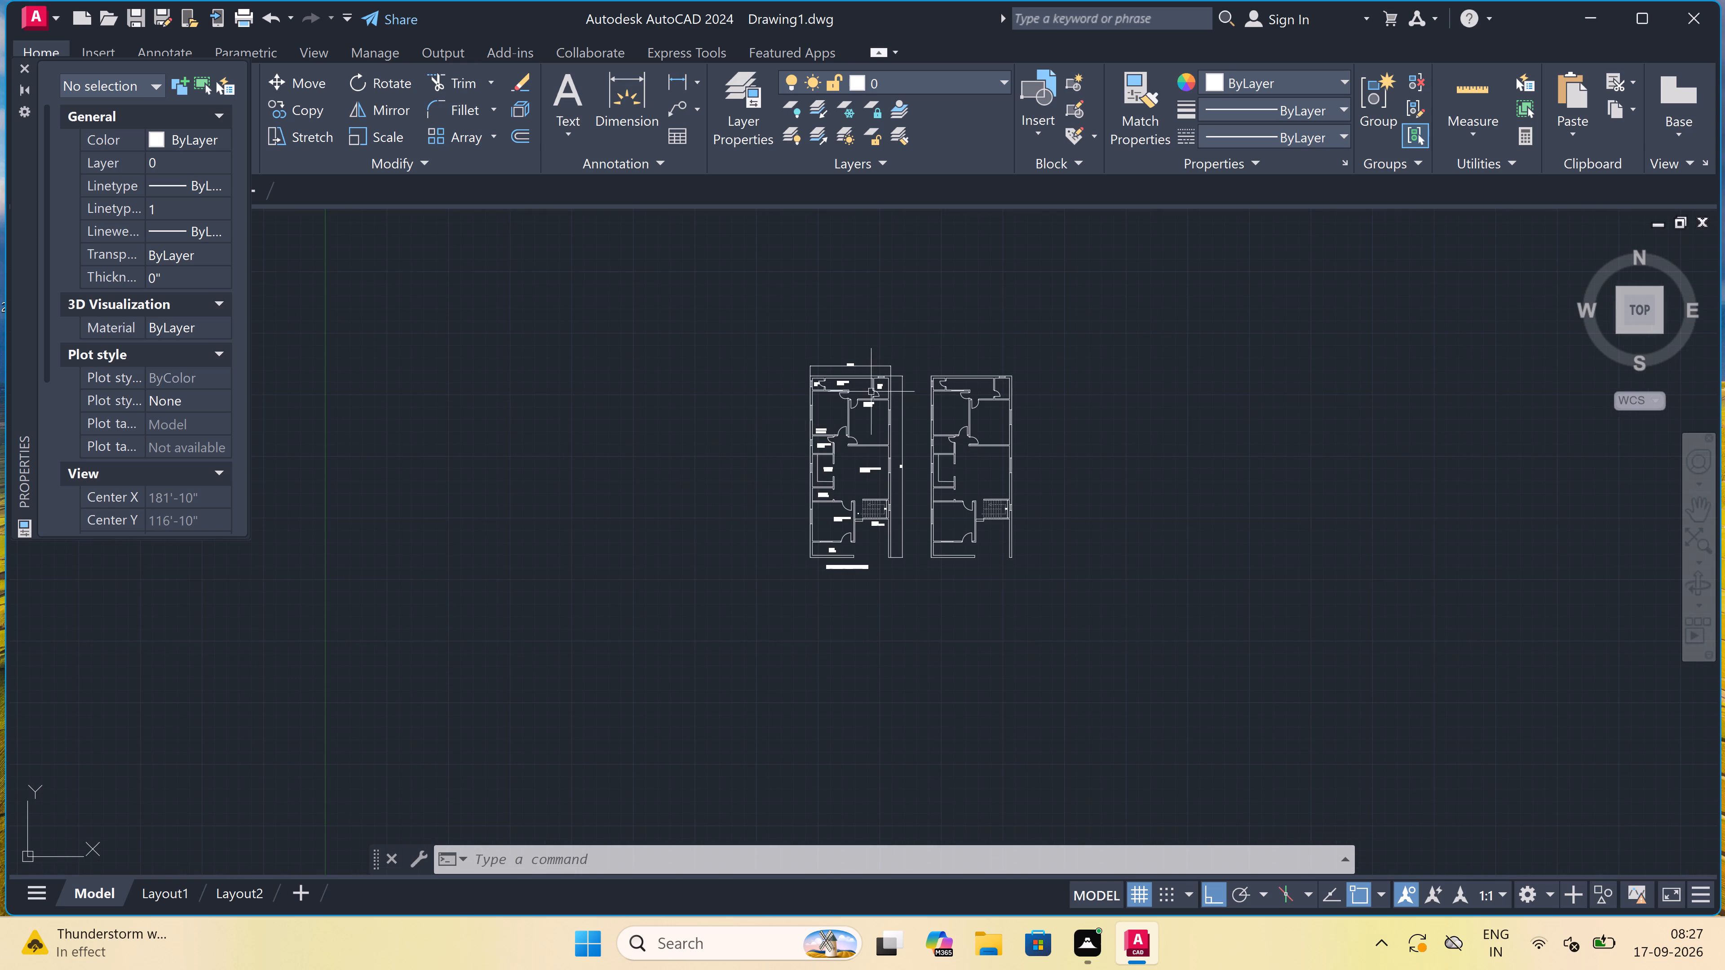
pyautogui.scroll(4, 873, 391)
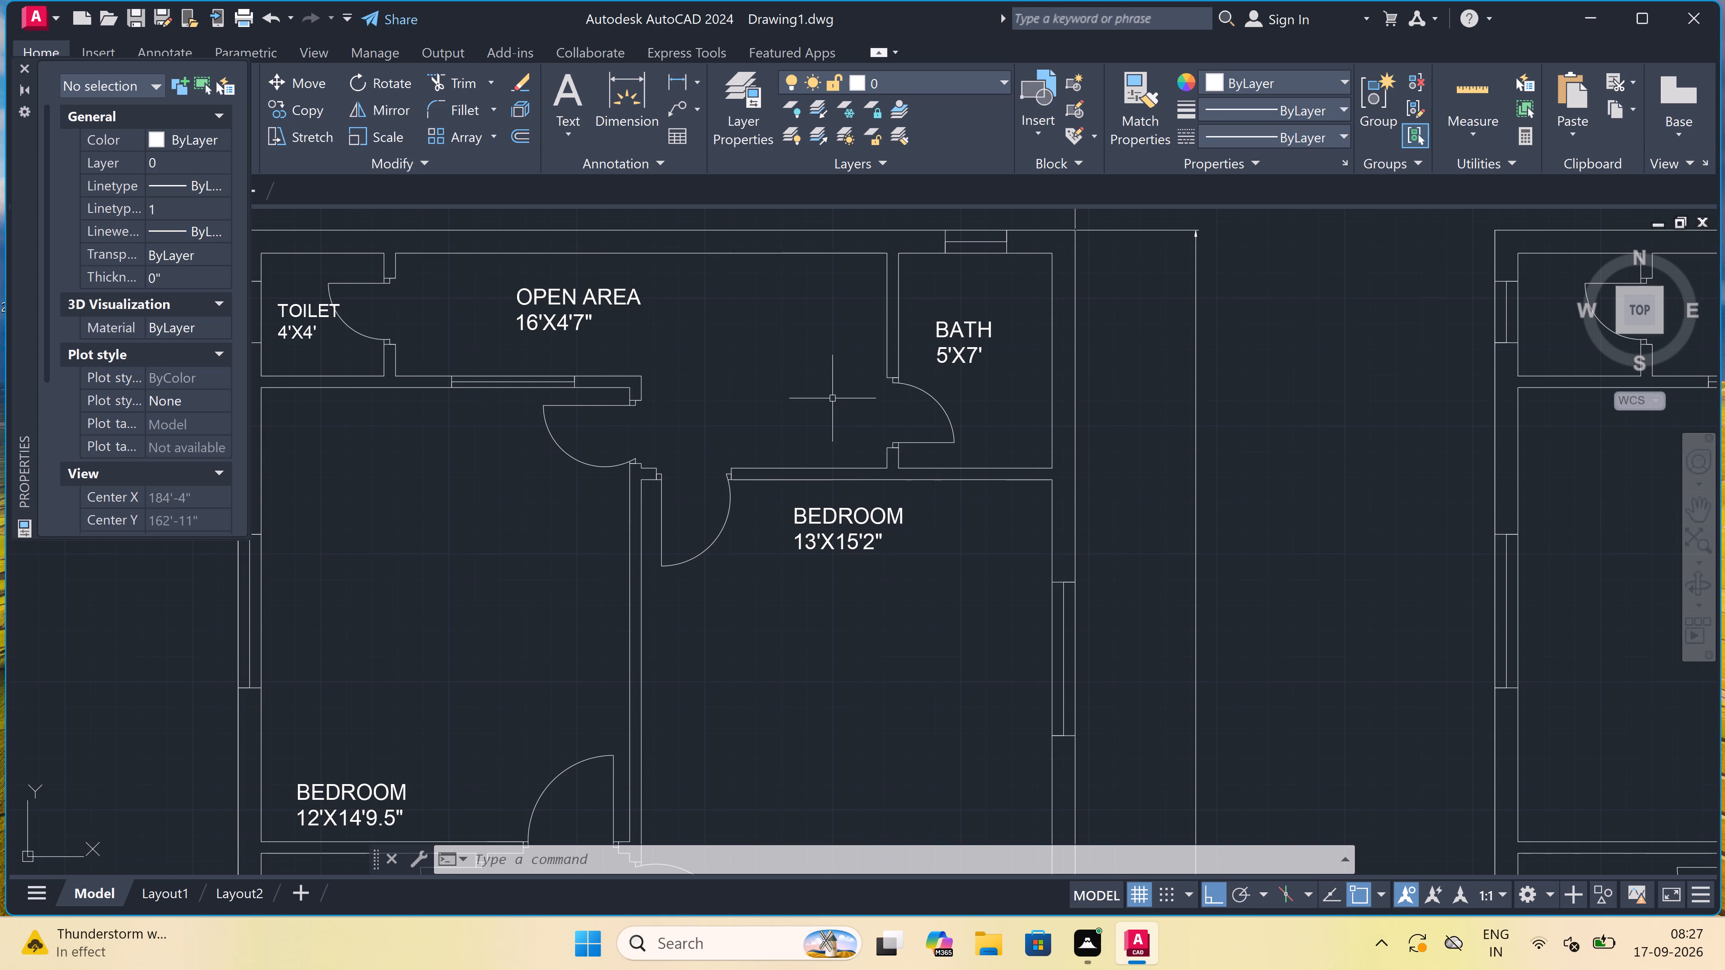
pyautogui.scroll(-2, 835, 398)
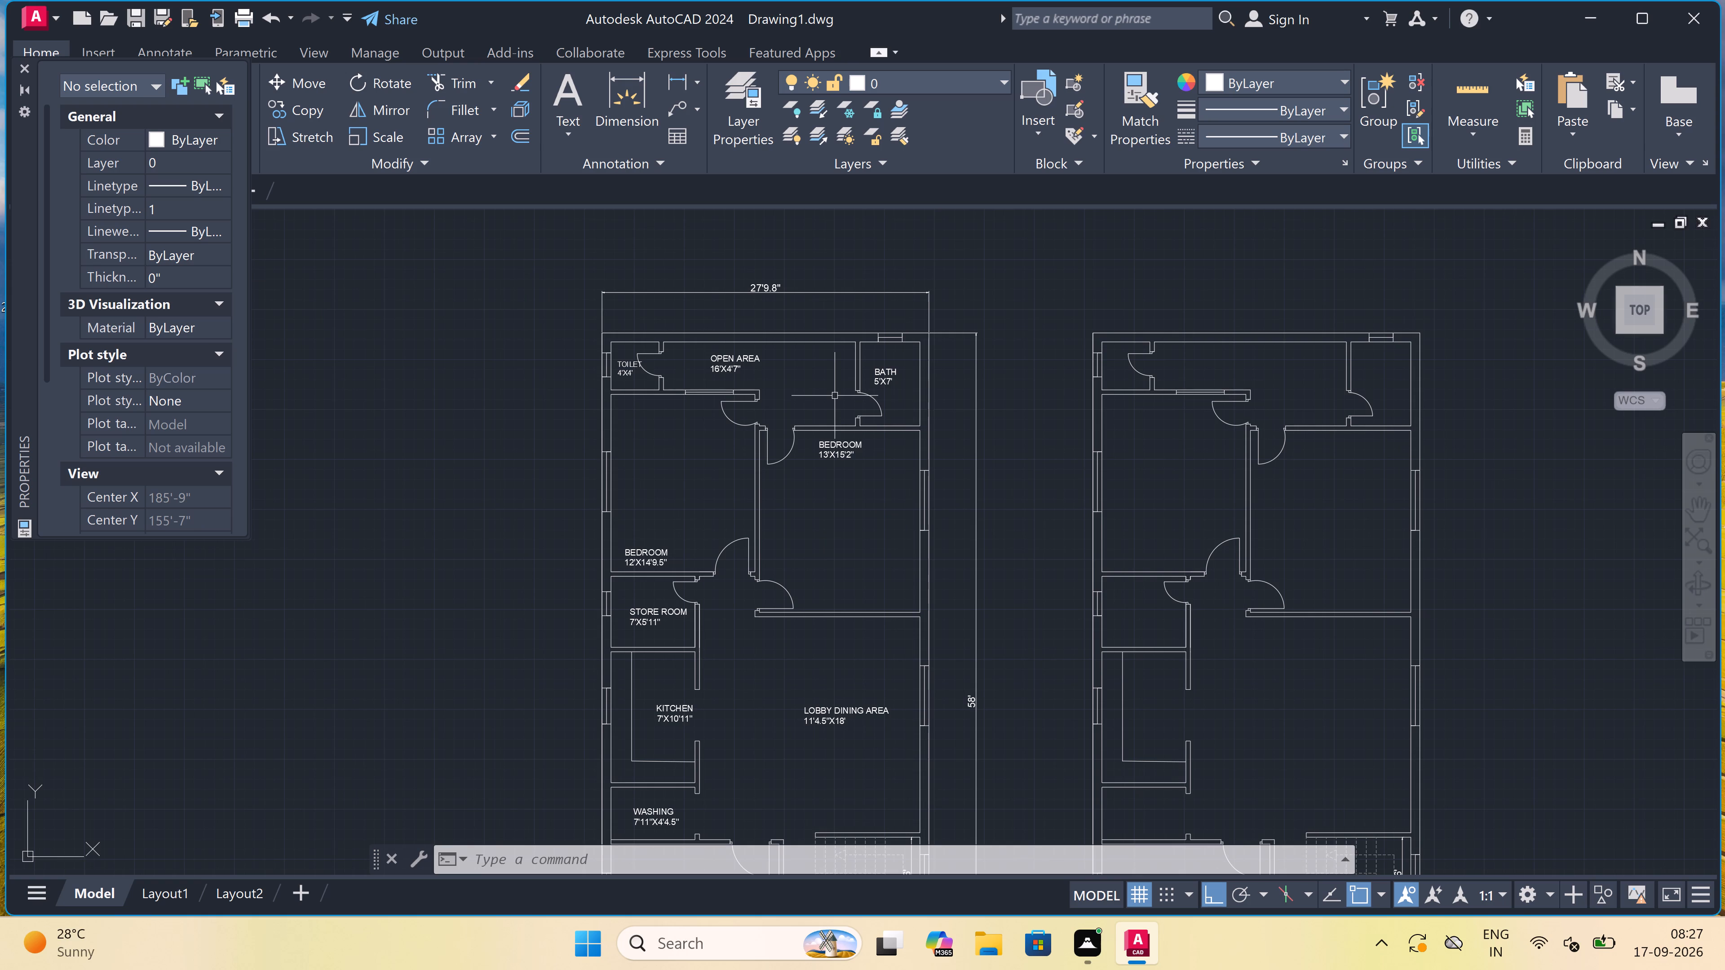
pyautogui.scroll(-2, 836, 396)
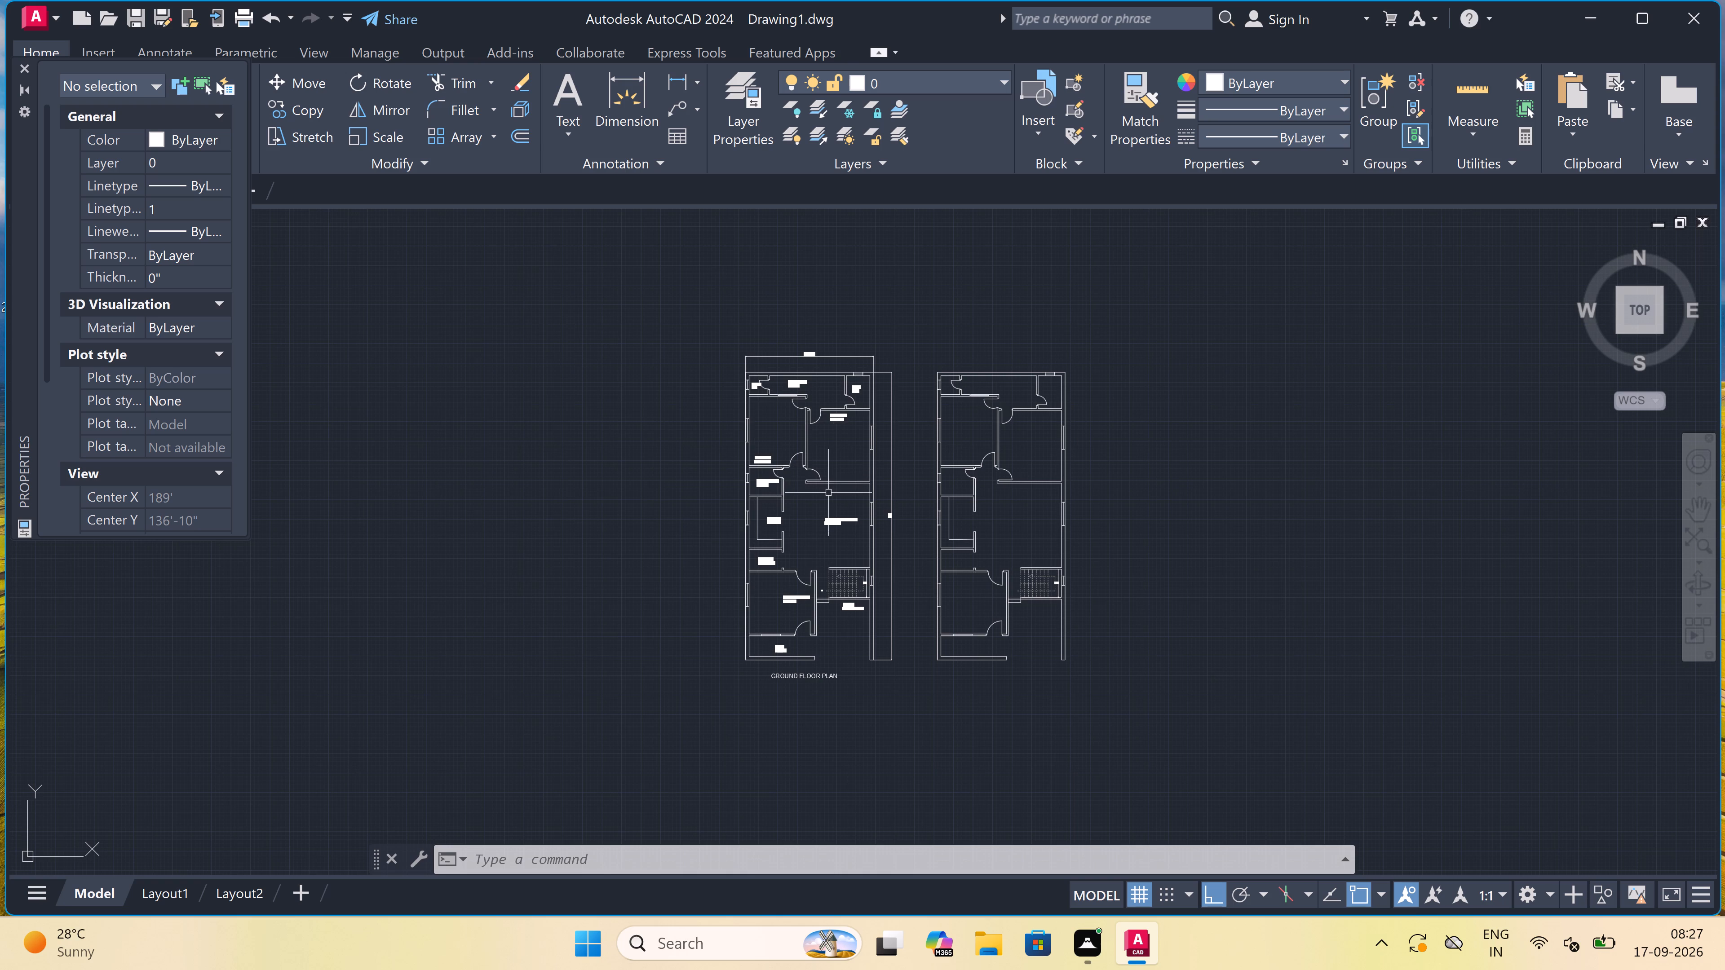
pyautogui.scroll(2, 770, 716)
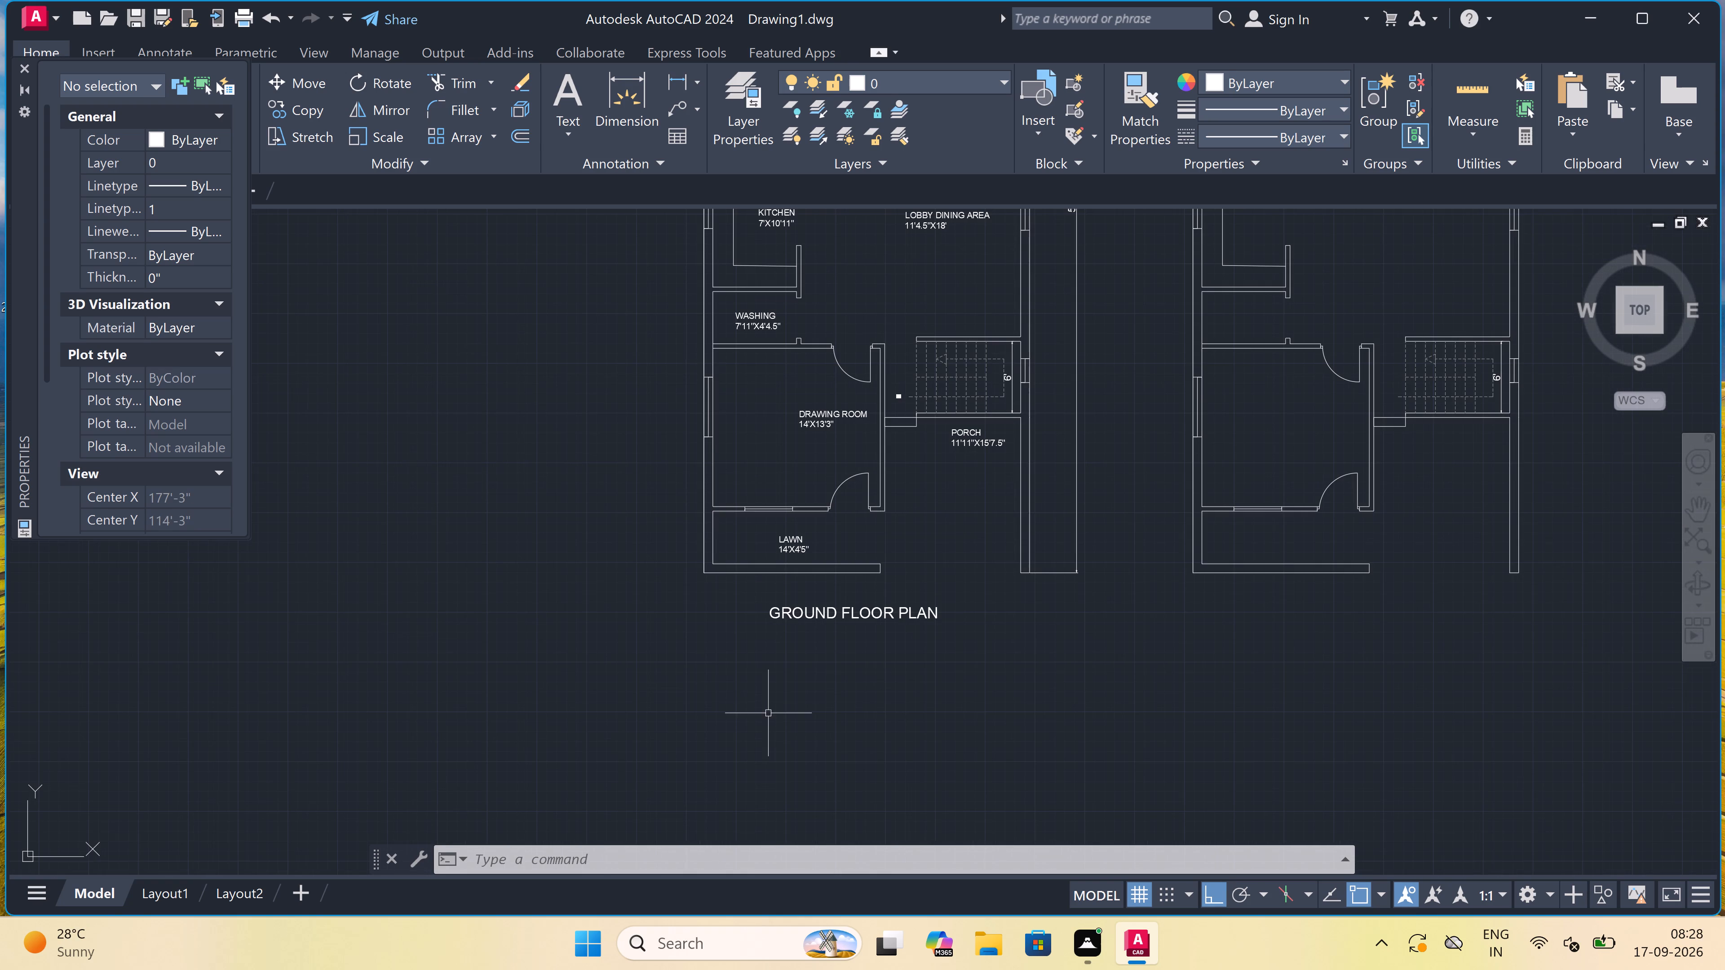
pyautogui.scroll(2, 839, 584)
pyautogui.scroll(-1, 839, 584)
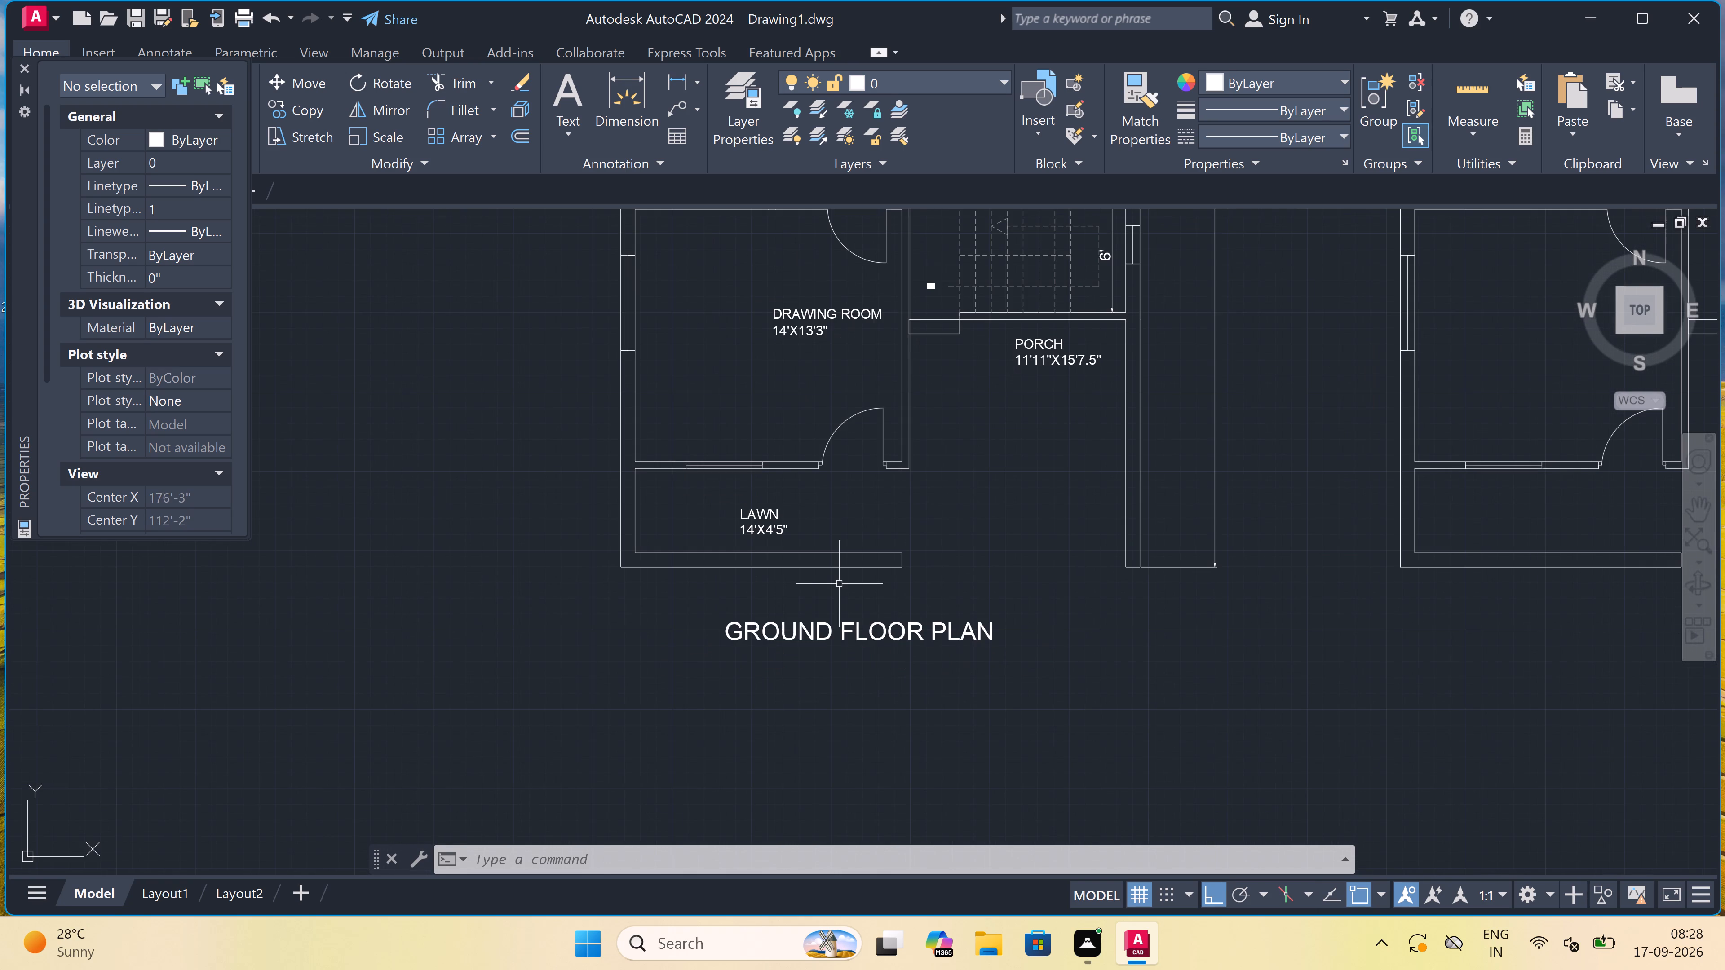
pyautogui.scroll(-3, 839, 584)
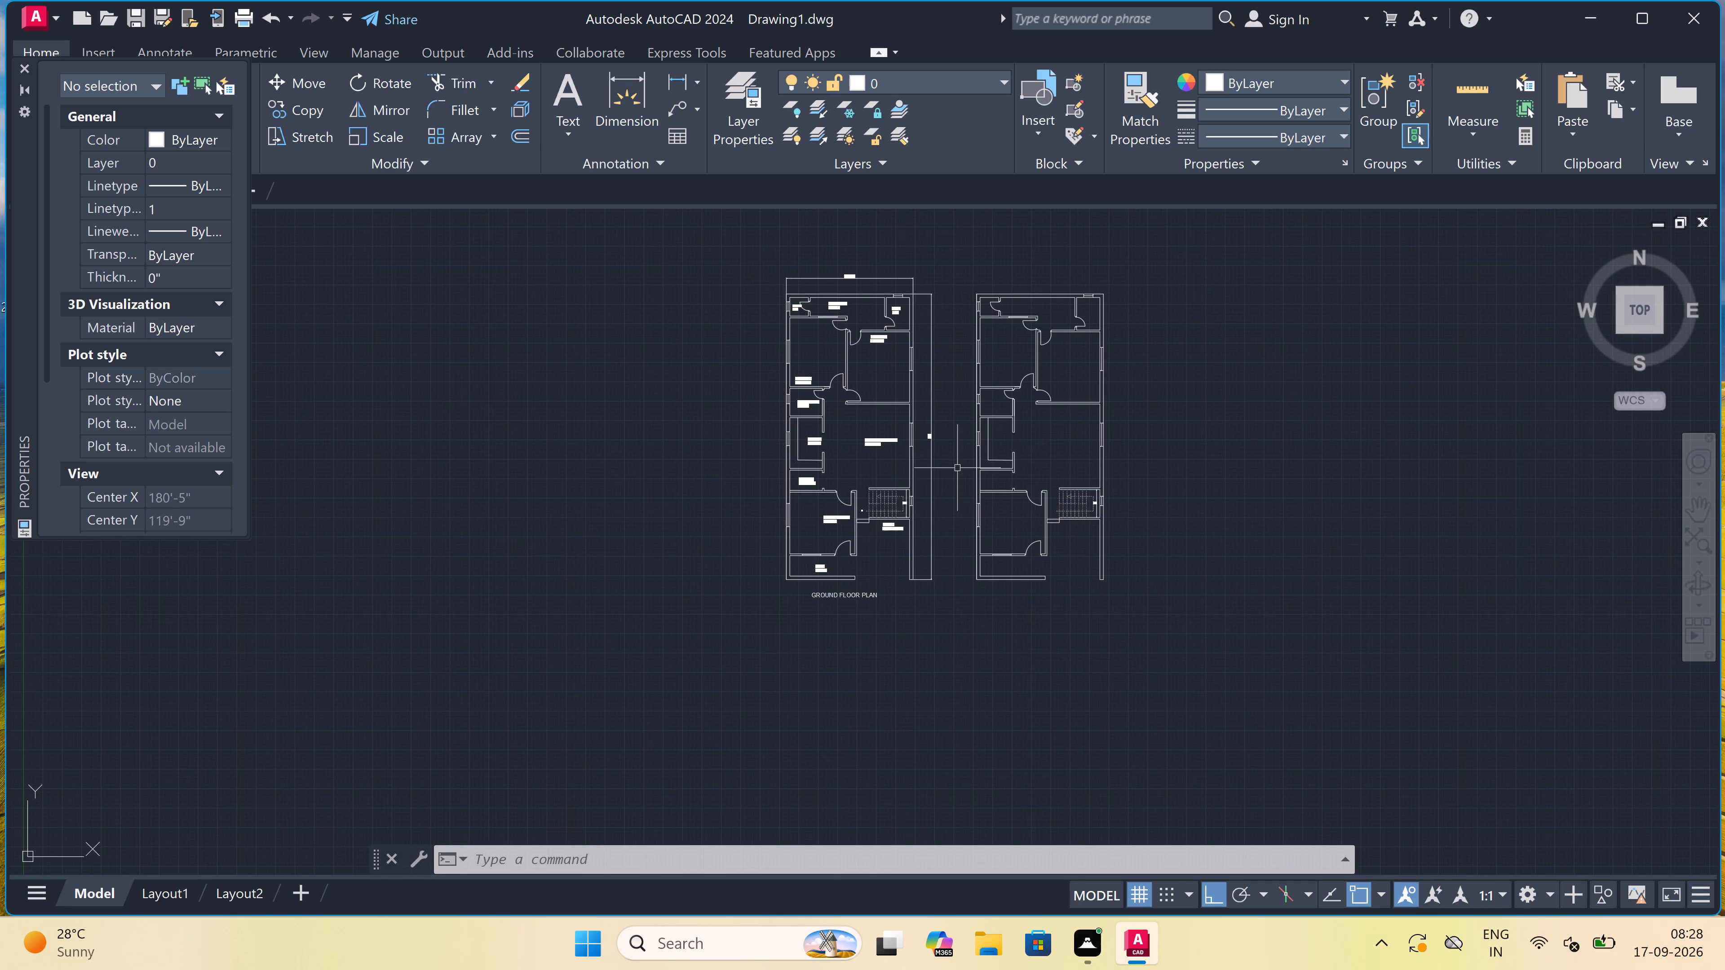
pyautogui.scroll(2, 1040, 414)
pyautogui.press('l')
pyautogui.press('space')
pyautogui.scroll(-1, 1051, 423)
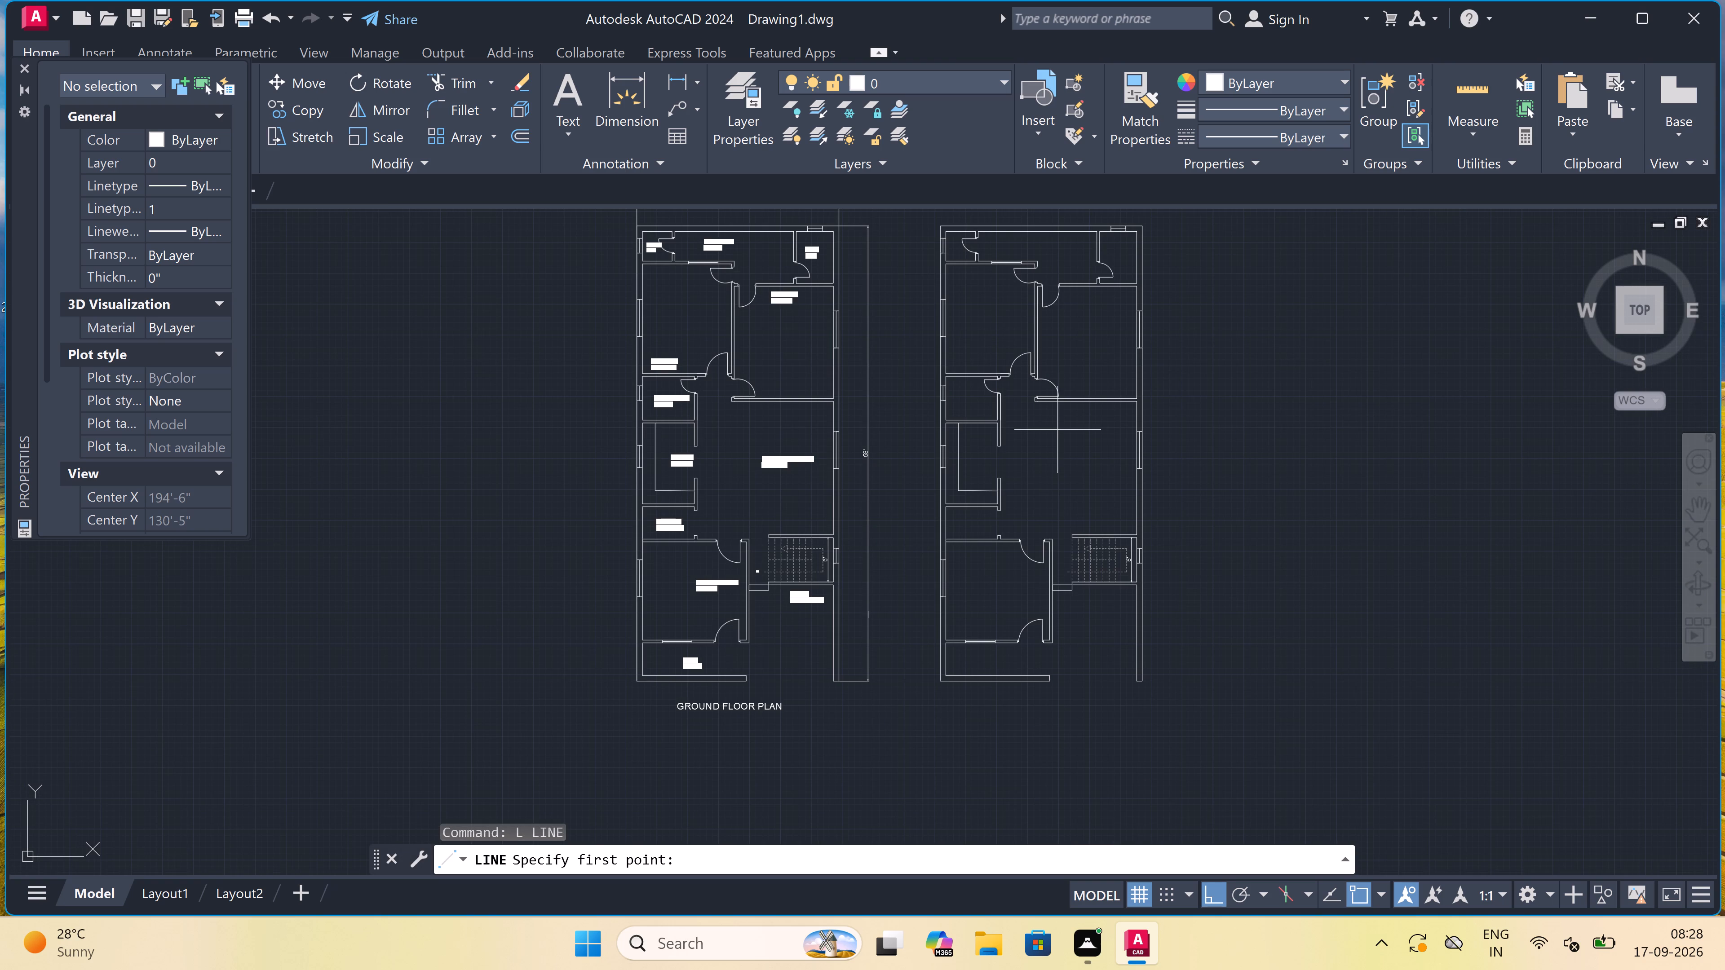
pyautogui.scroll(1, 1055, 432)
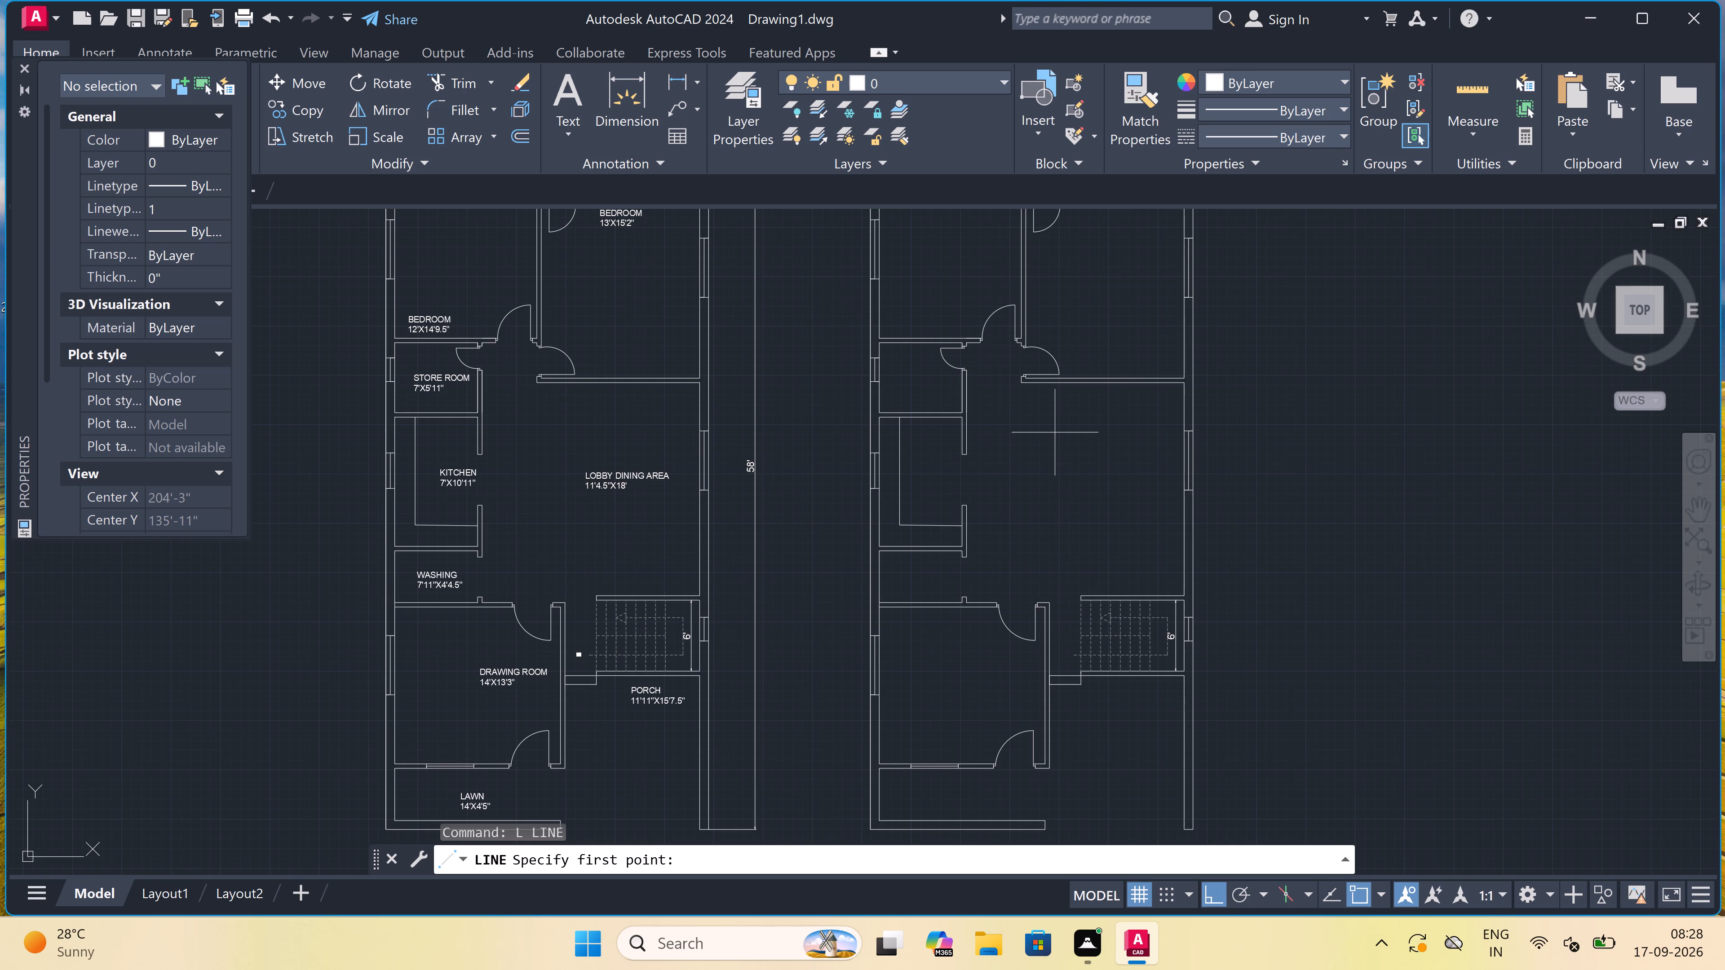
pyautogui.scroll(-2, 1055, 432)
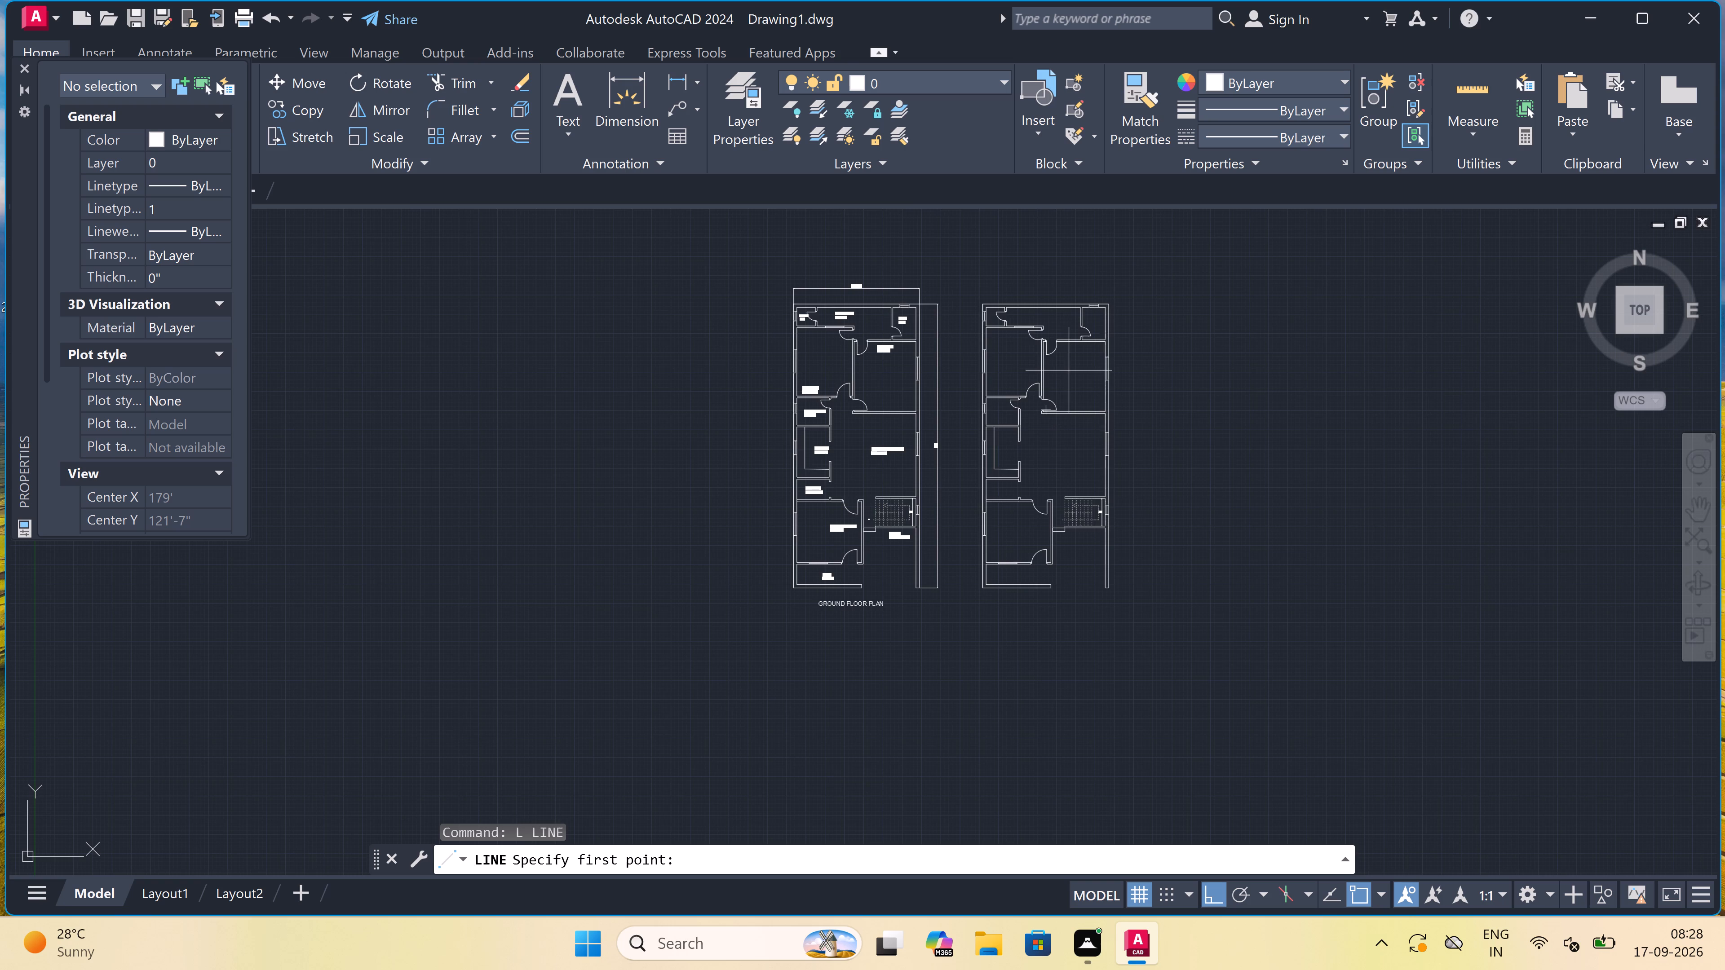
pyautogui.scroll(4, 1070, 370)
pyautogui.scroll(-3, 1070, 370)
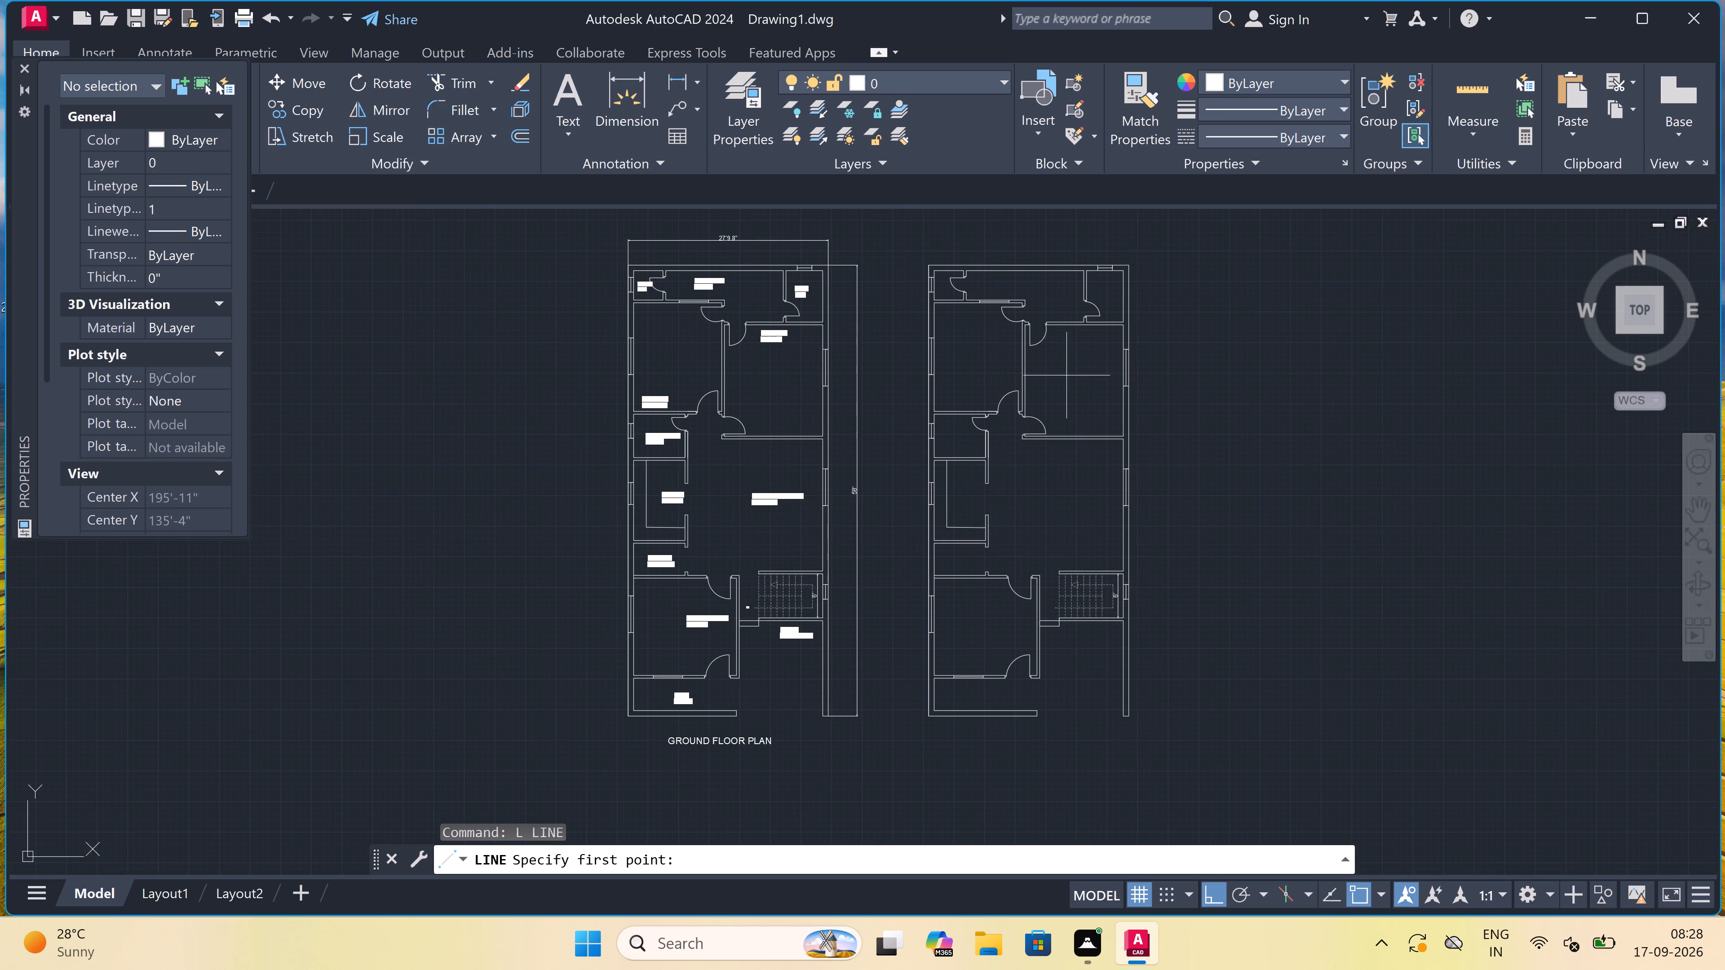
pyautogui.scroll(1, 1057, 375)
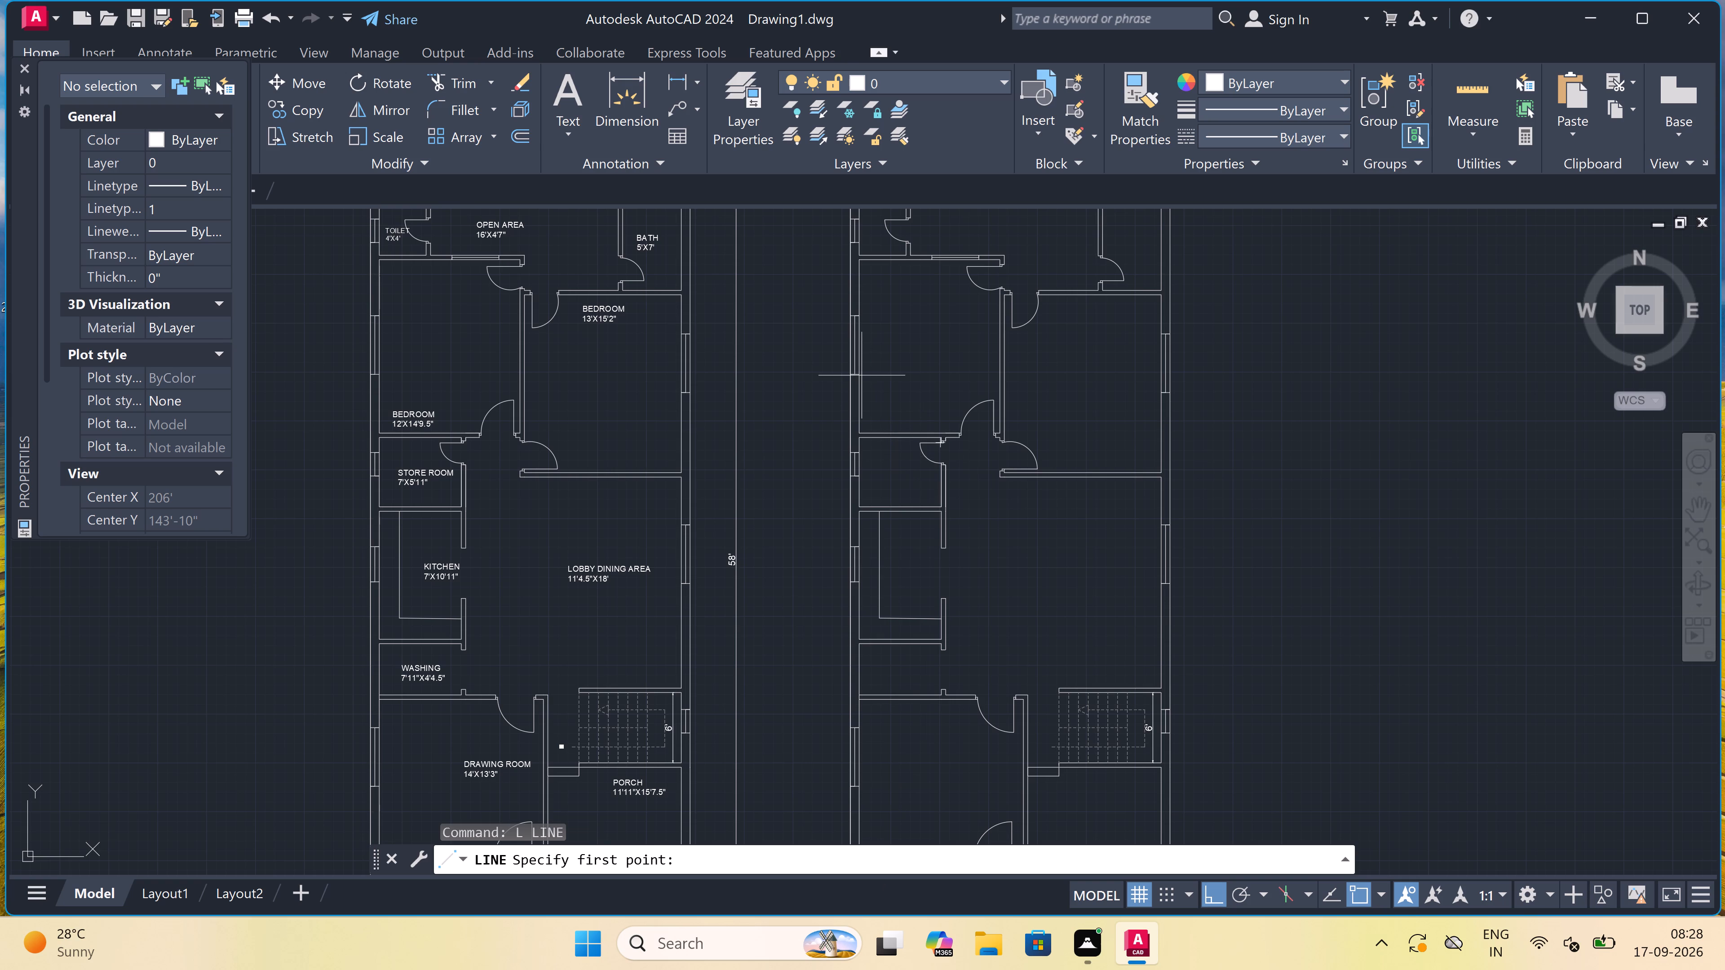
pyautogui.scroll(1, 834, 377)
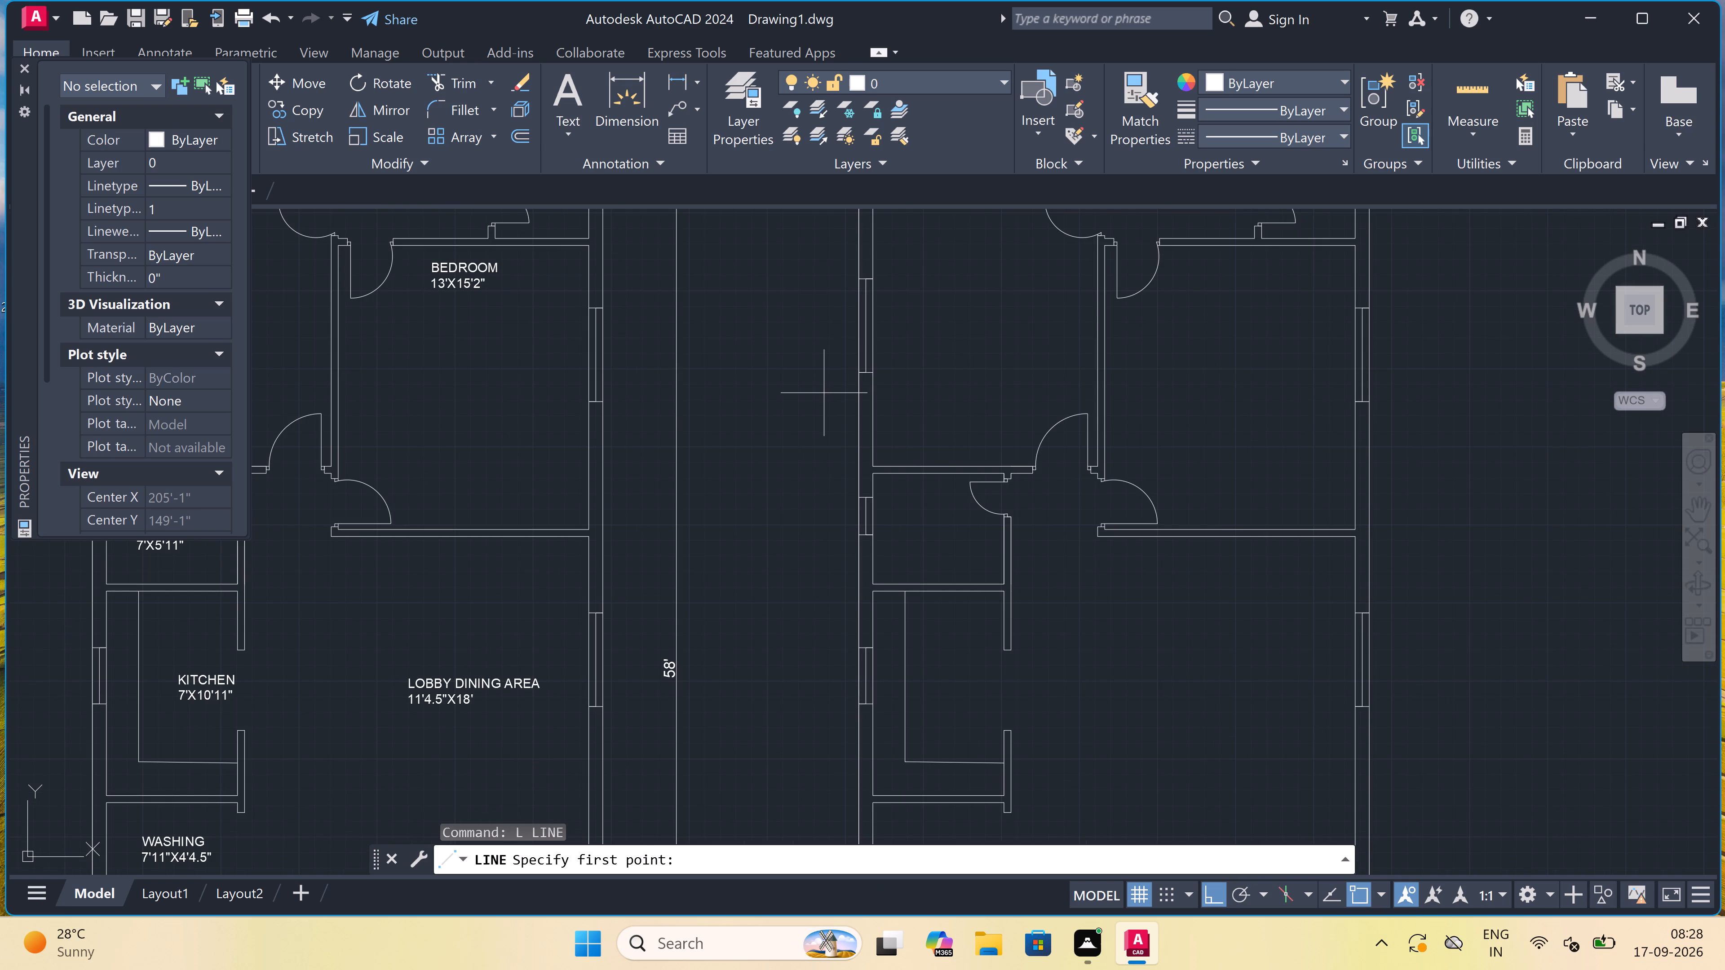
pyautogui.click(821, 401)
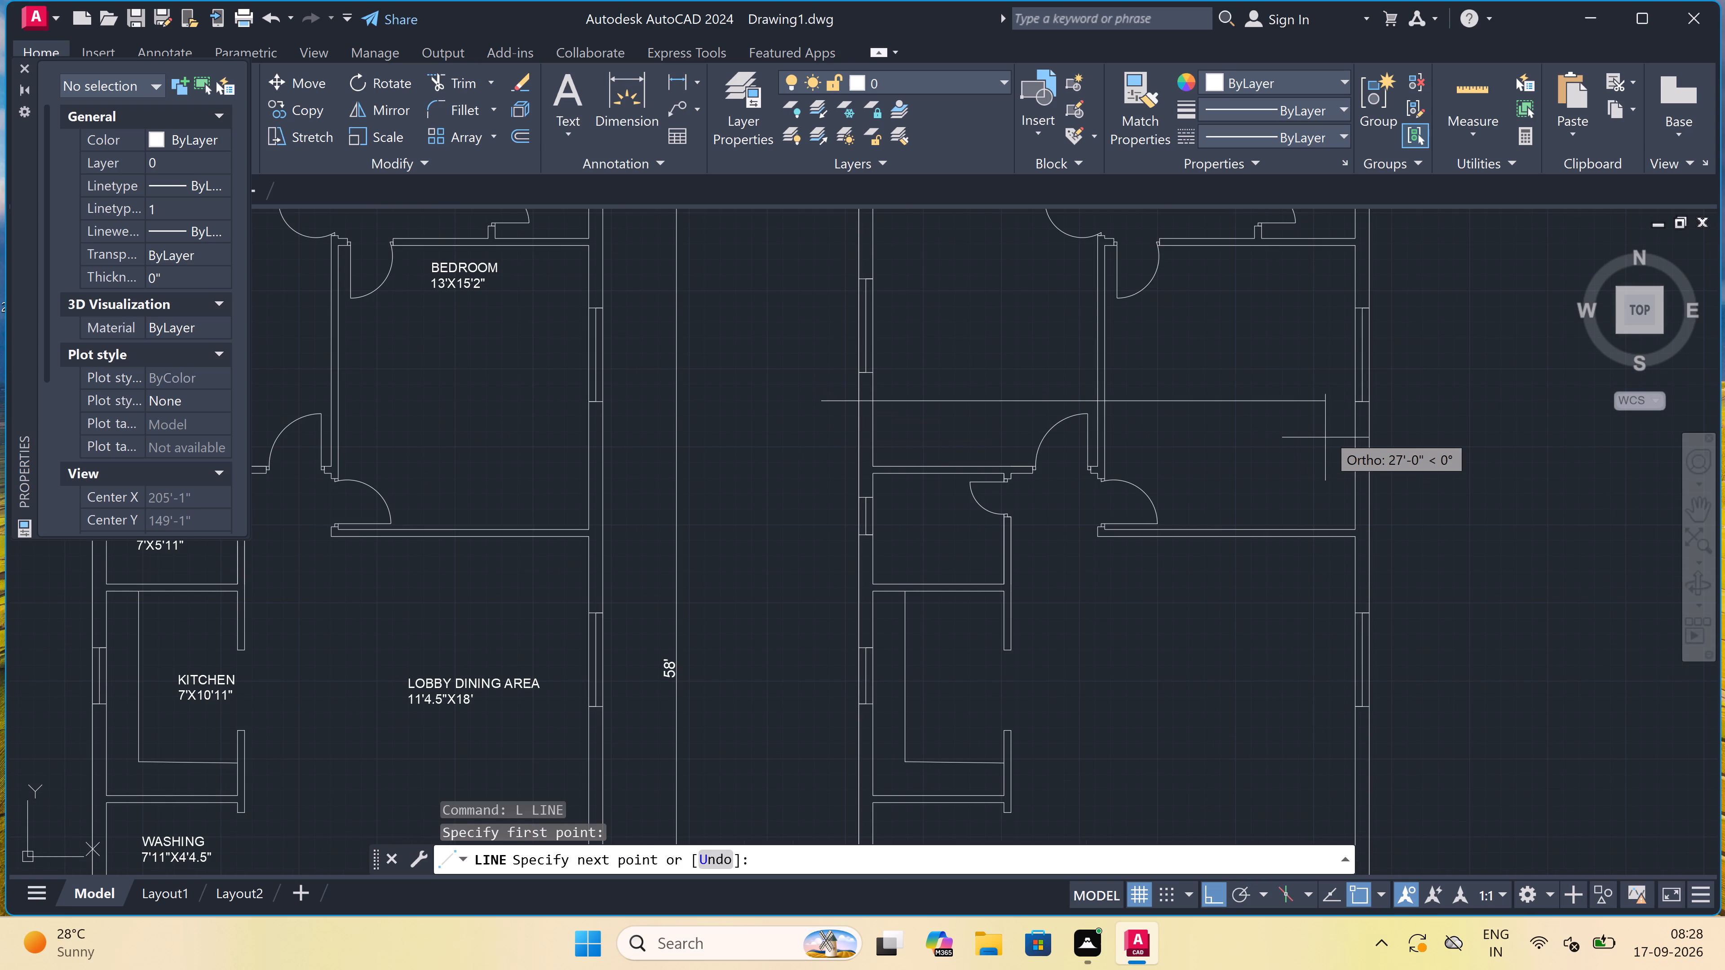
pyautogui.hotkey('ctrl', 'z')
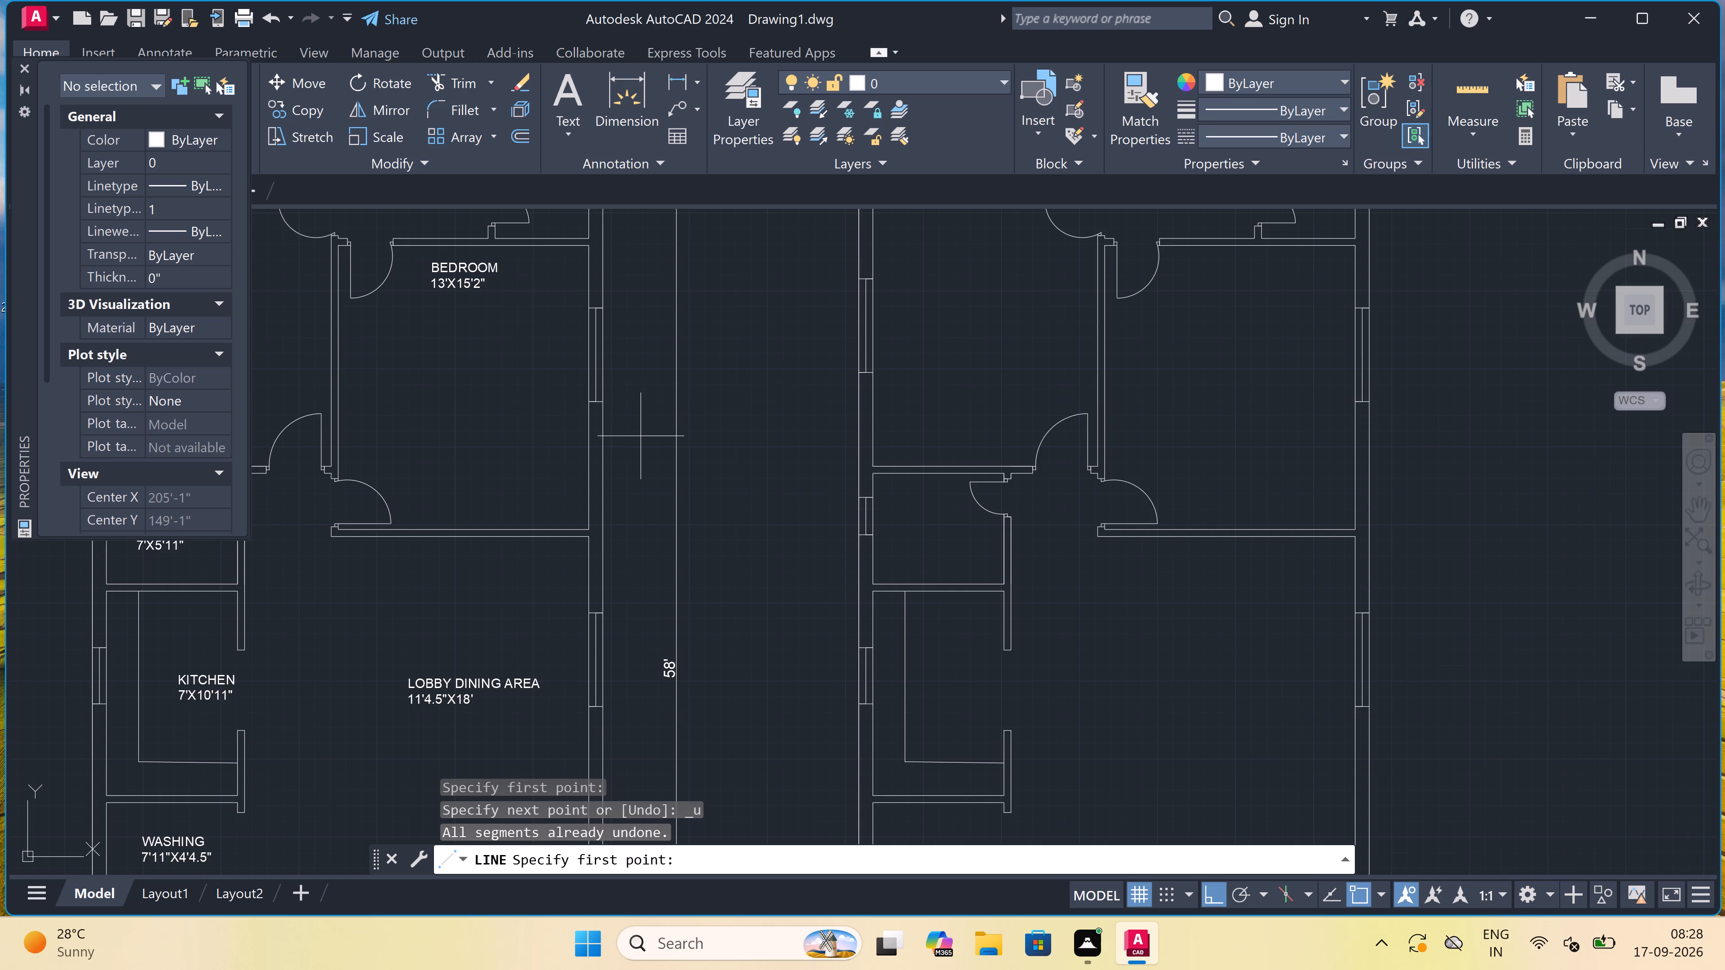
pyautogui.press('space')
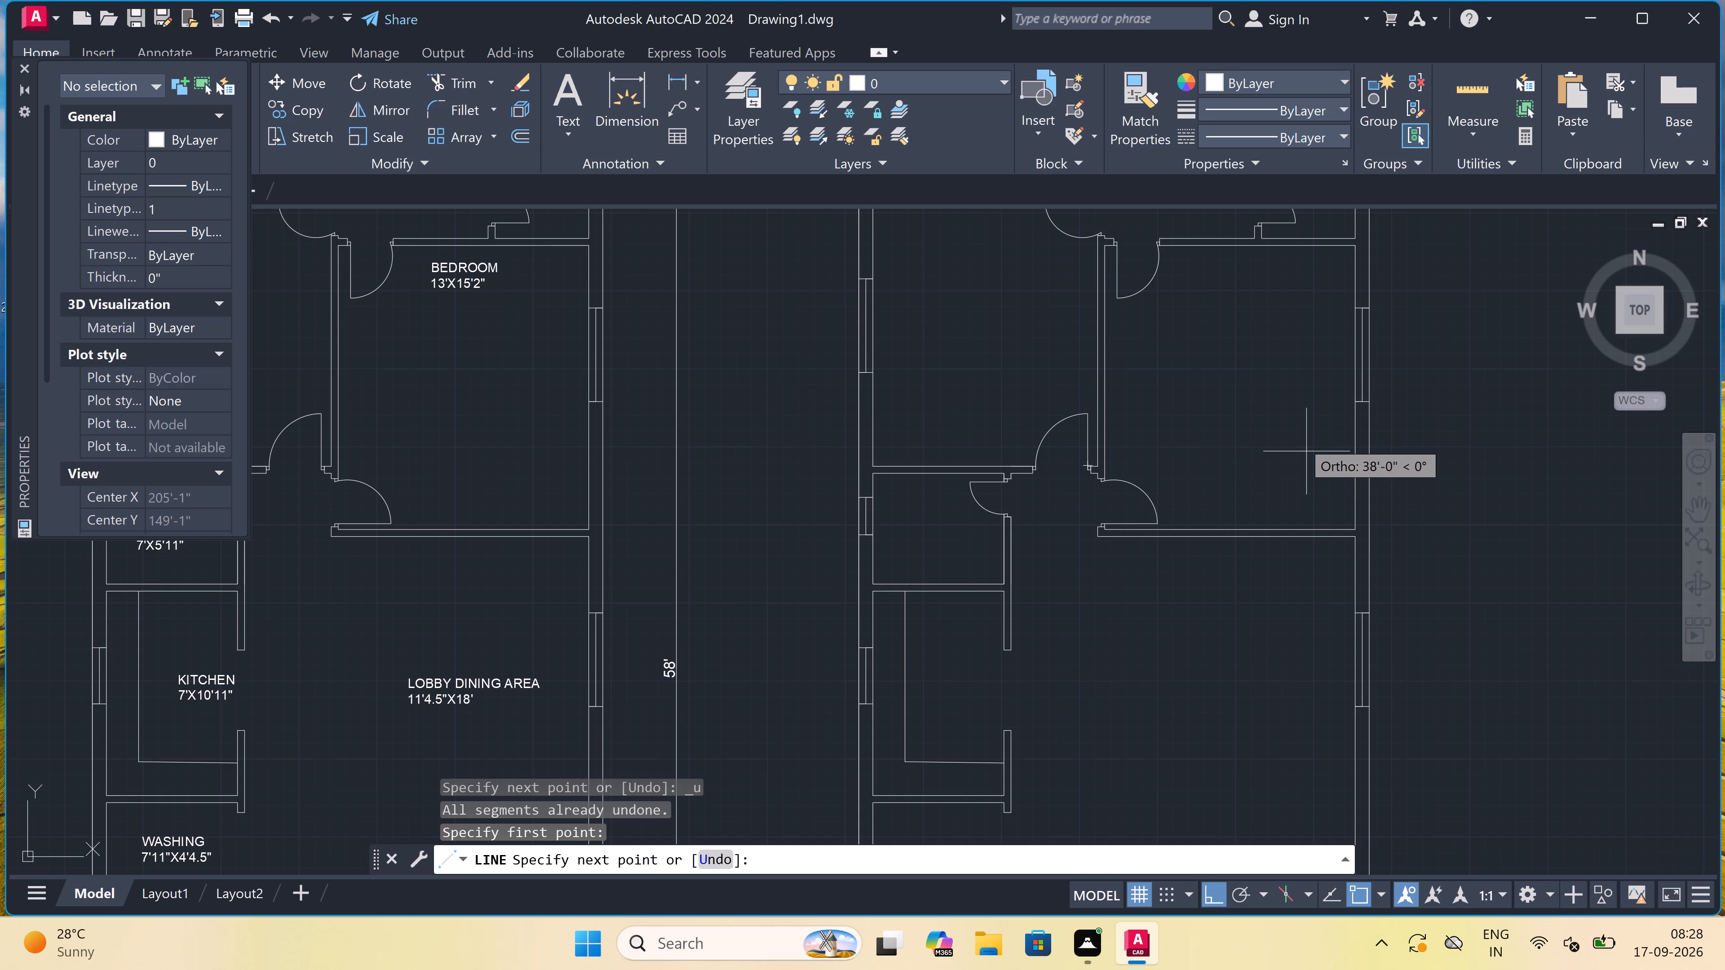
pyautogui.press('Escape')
# Draw a section line about 33' long horizontally across the copied plan's upper rooms, with a short upward leg beyond the east wall.
pyautogui.press('space')
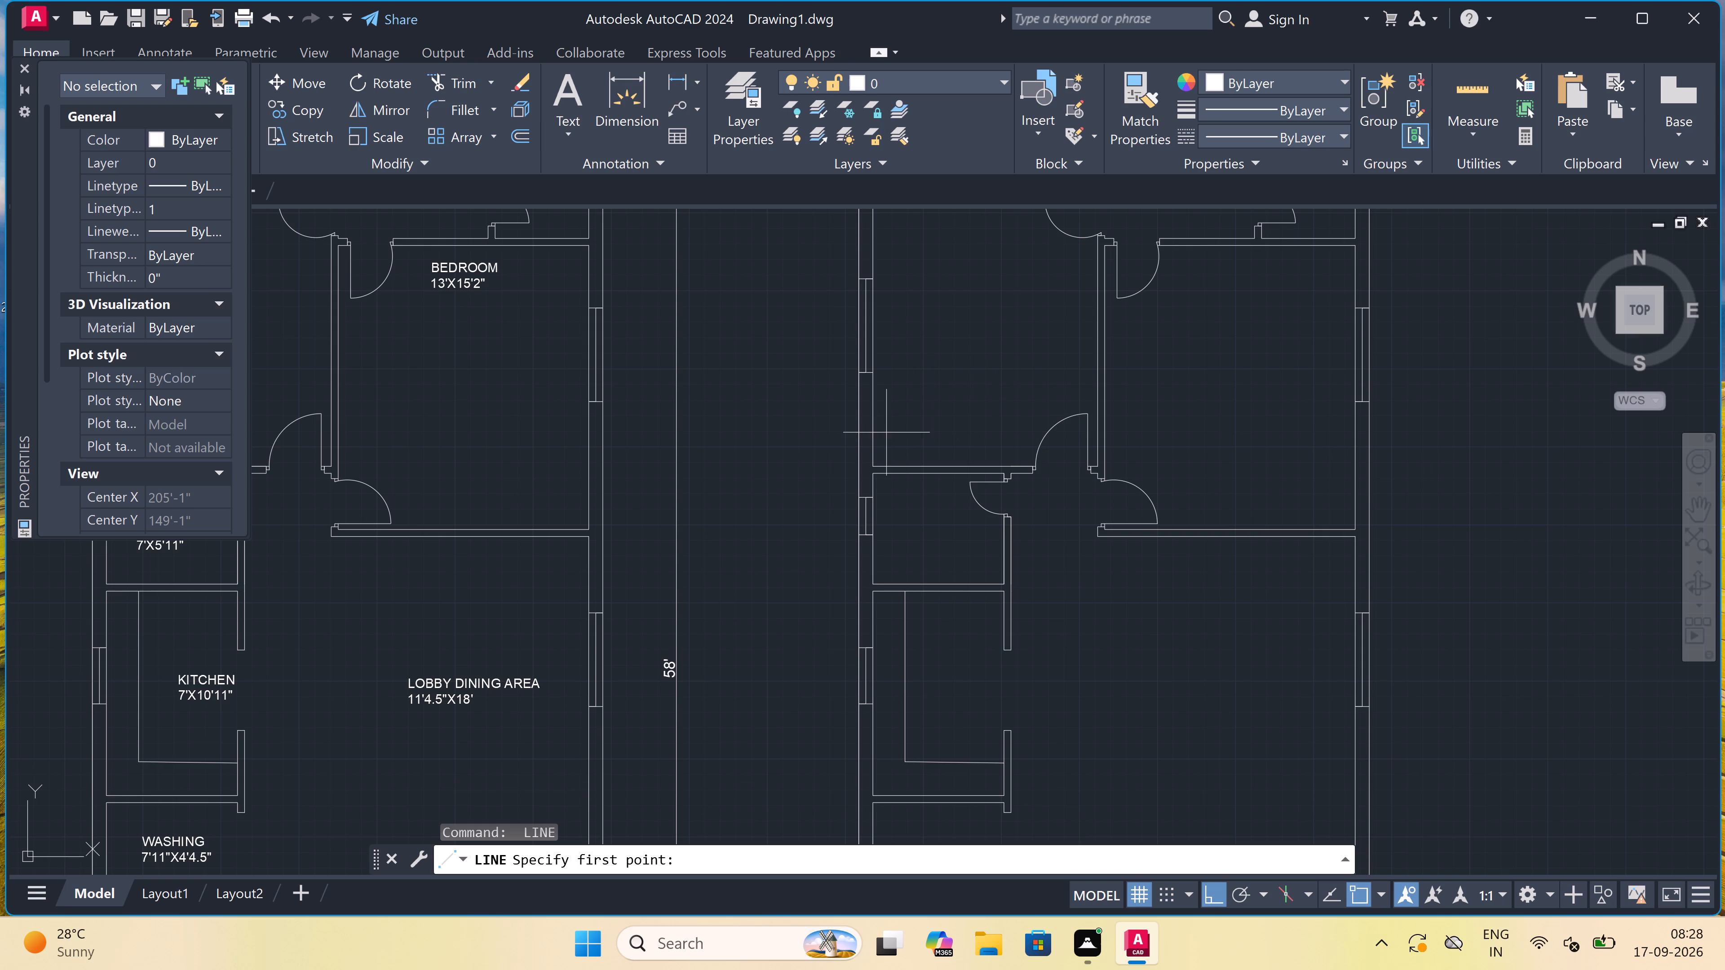
pyautogui.click(827, 439)
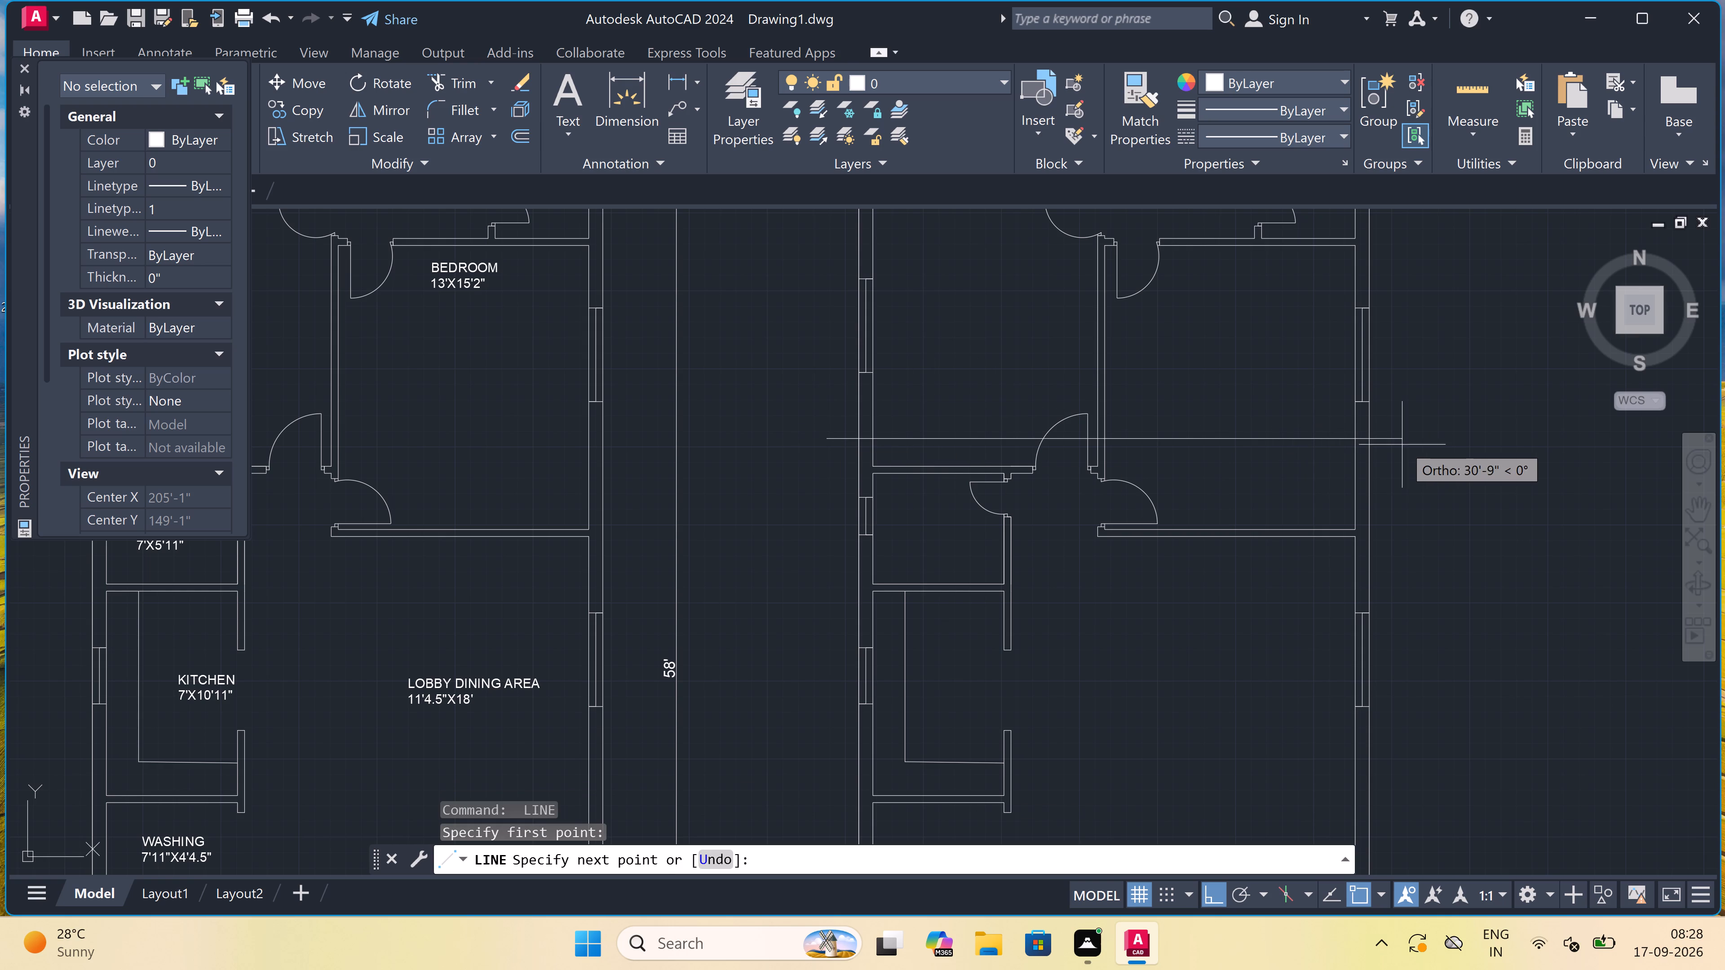
pyautogui.click(1442, 433)
pyautogui.doubleClick(1435, 387)
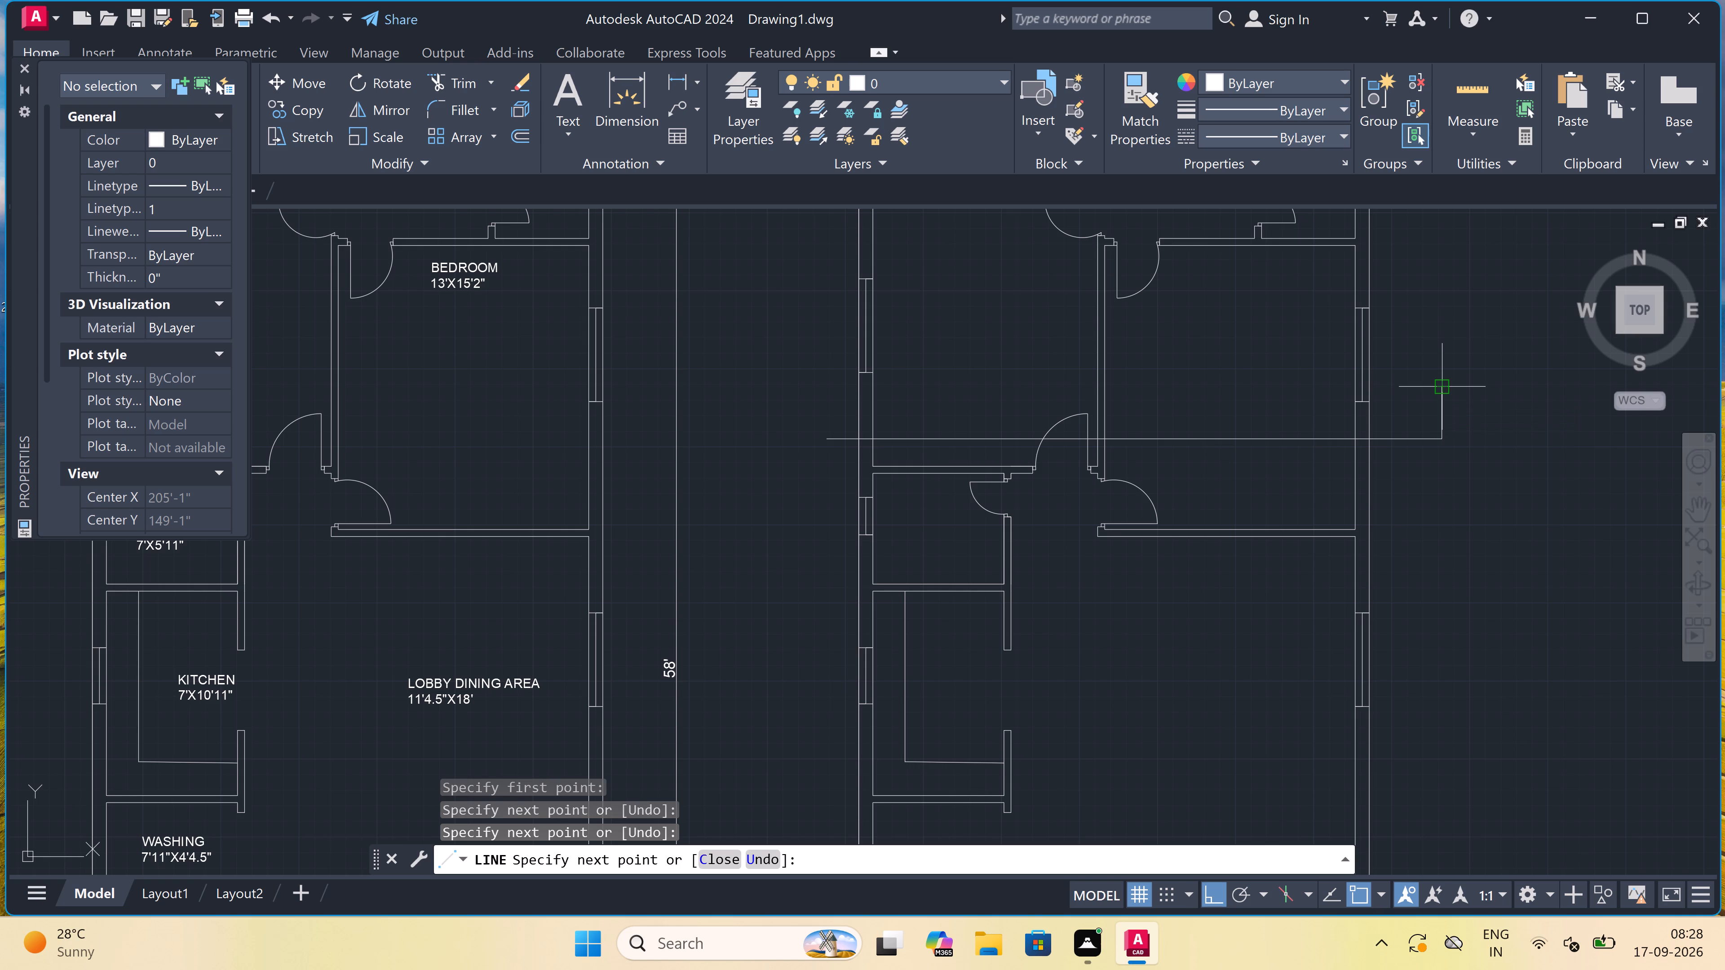
pyautogui.press('Escape')
# Add the multiline text label A above the section line's upward leg, outside the copied plan's east wall.
pyautogui.scroll(-3, 1435, 381)
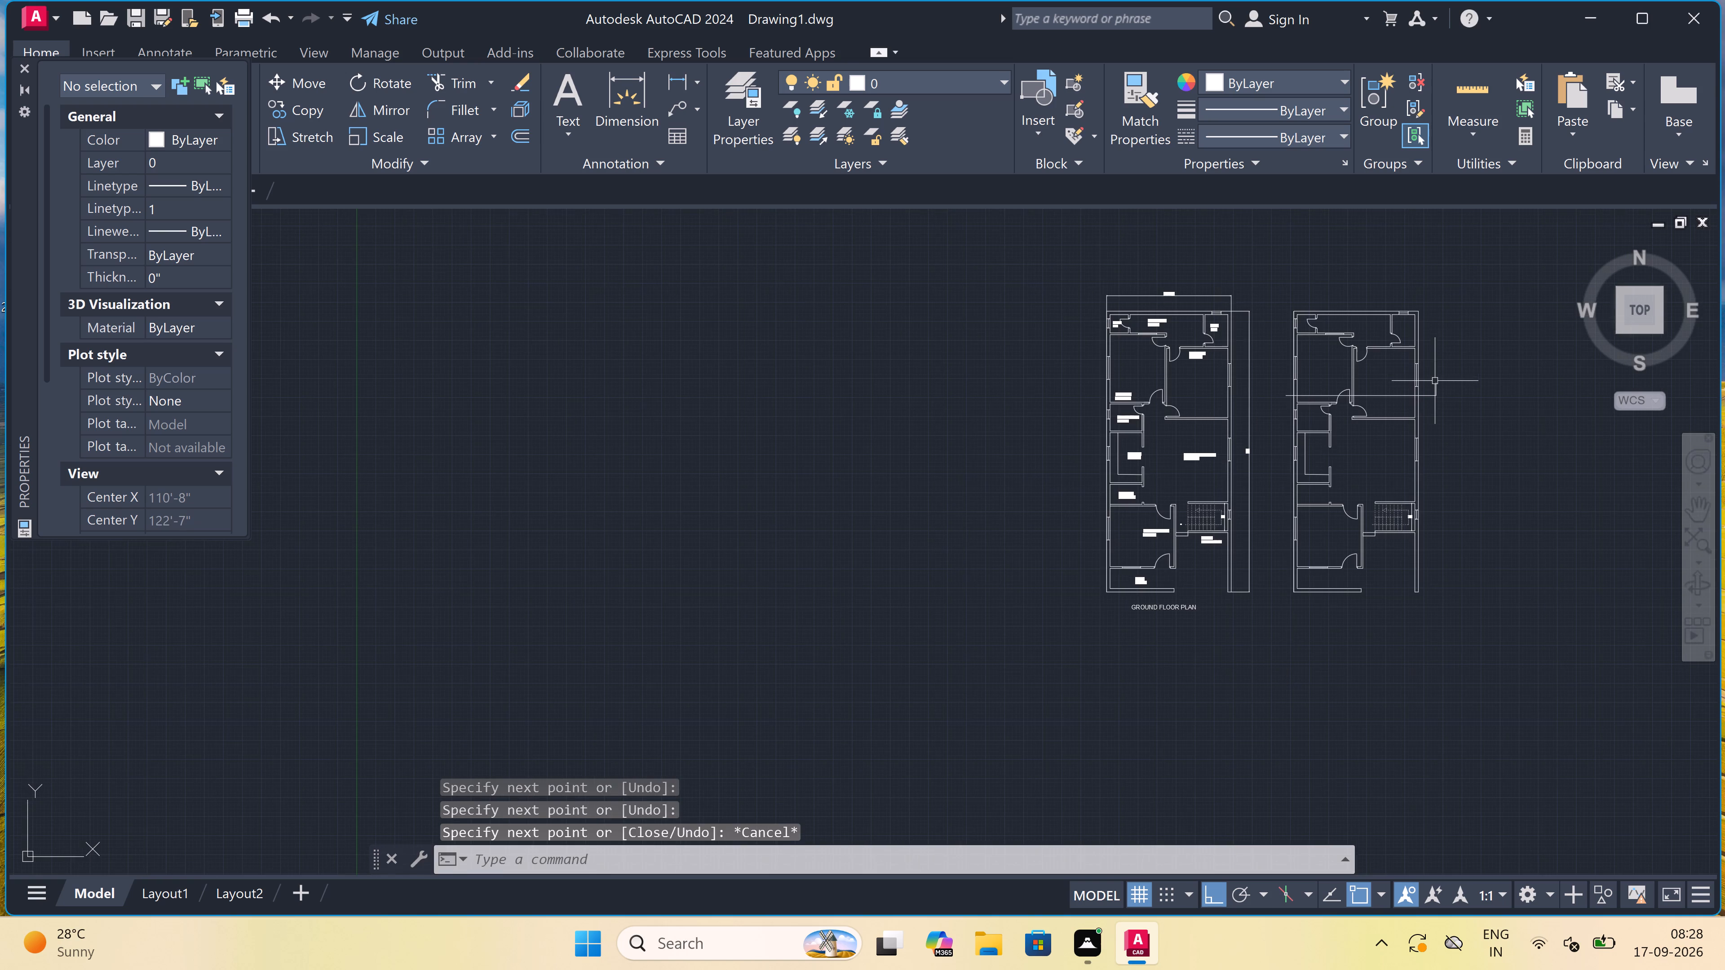
pyautogui.scroll(-2, 1429, 381)
pyautogui.scroll(4, 1455, 382)
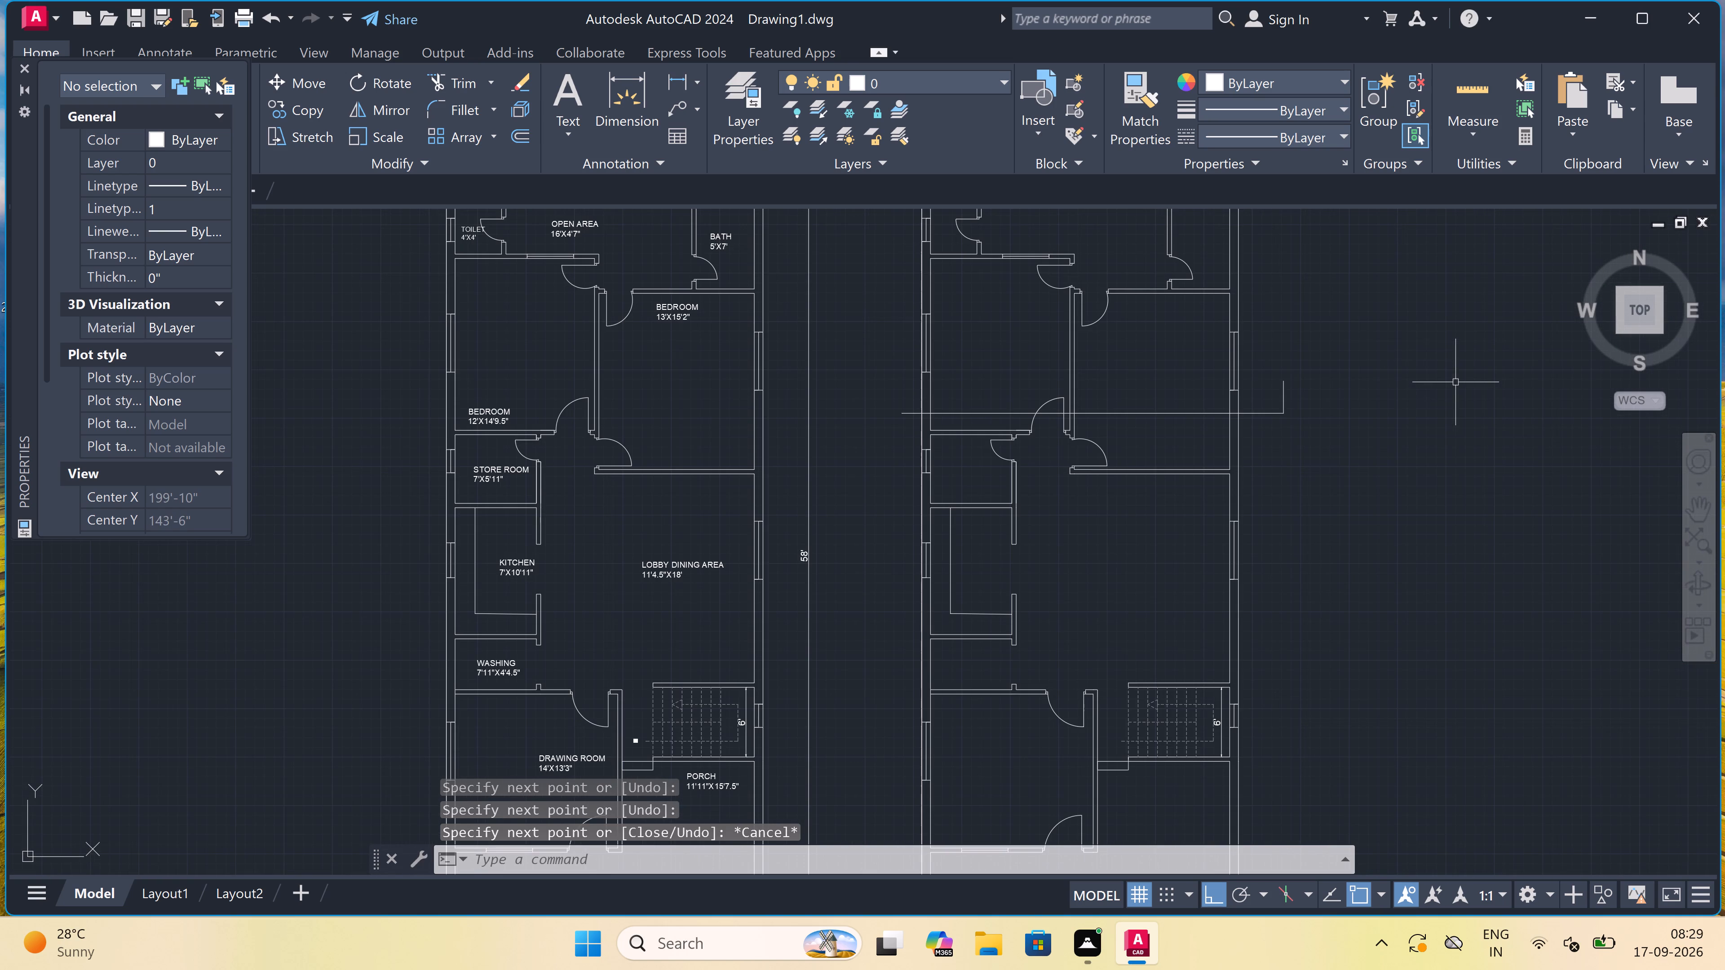
pyautogui.scroll(-2, 1312, 339)
pyautogui.scroll(2, 1311, 340)
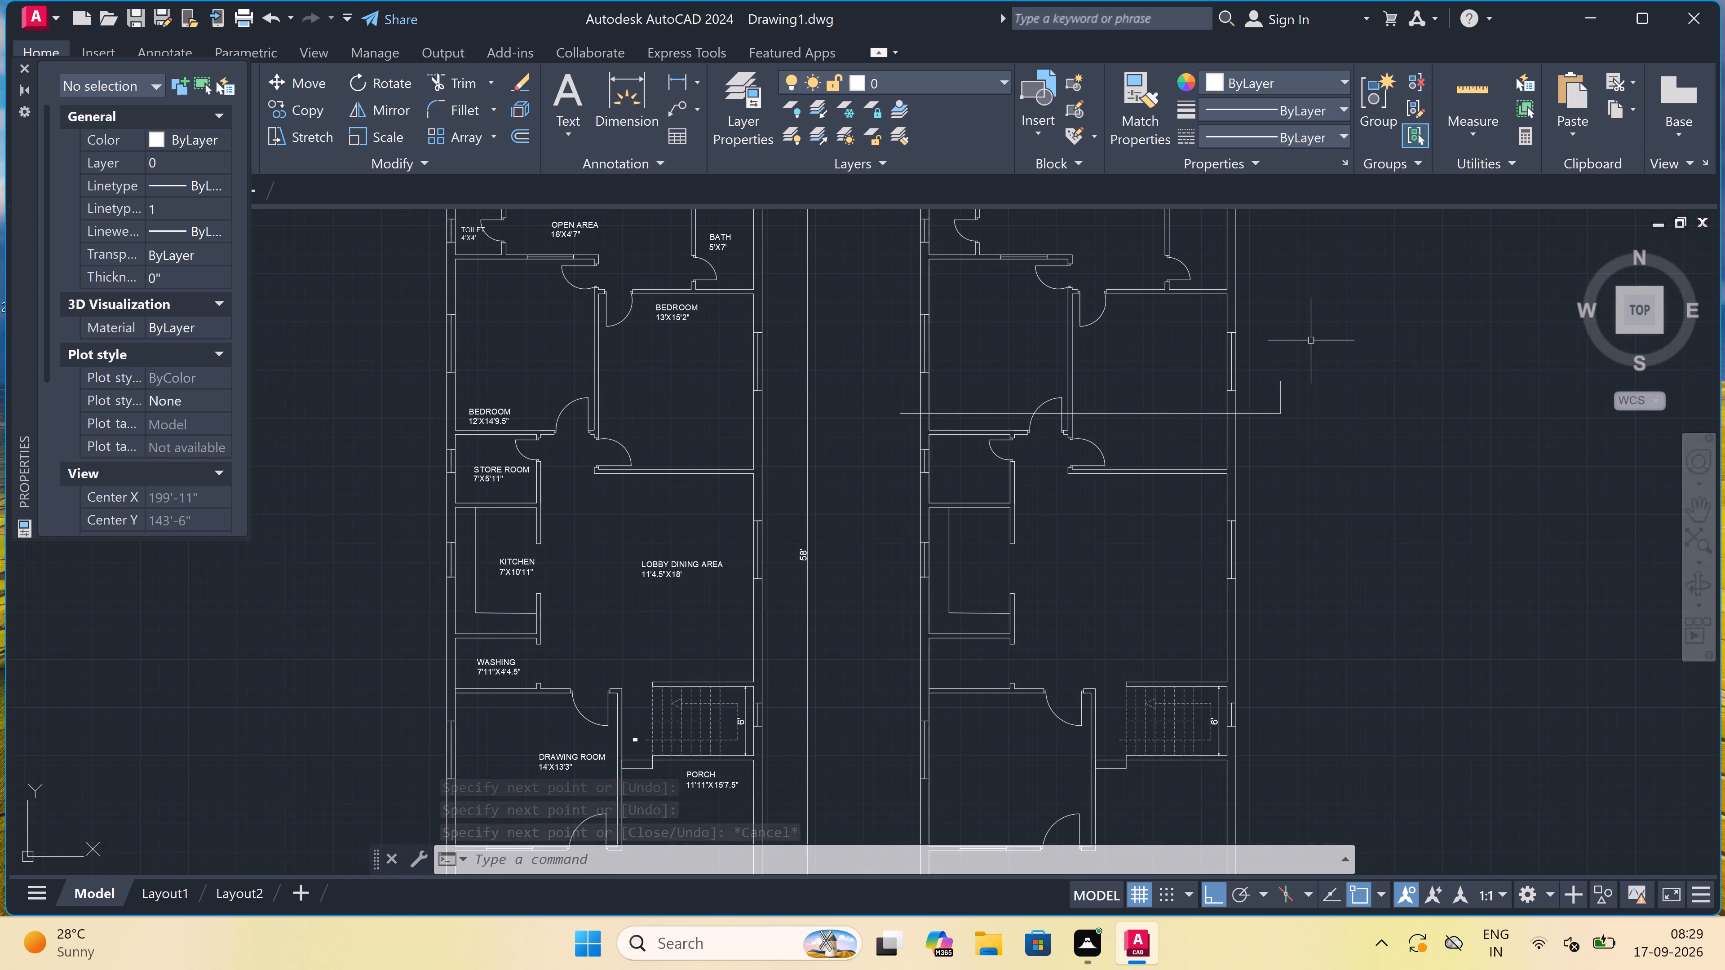
pyautogui.press('m')
pyautogui.press('t')
pyautogui.press('space')
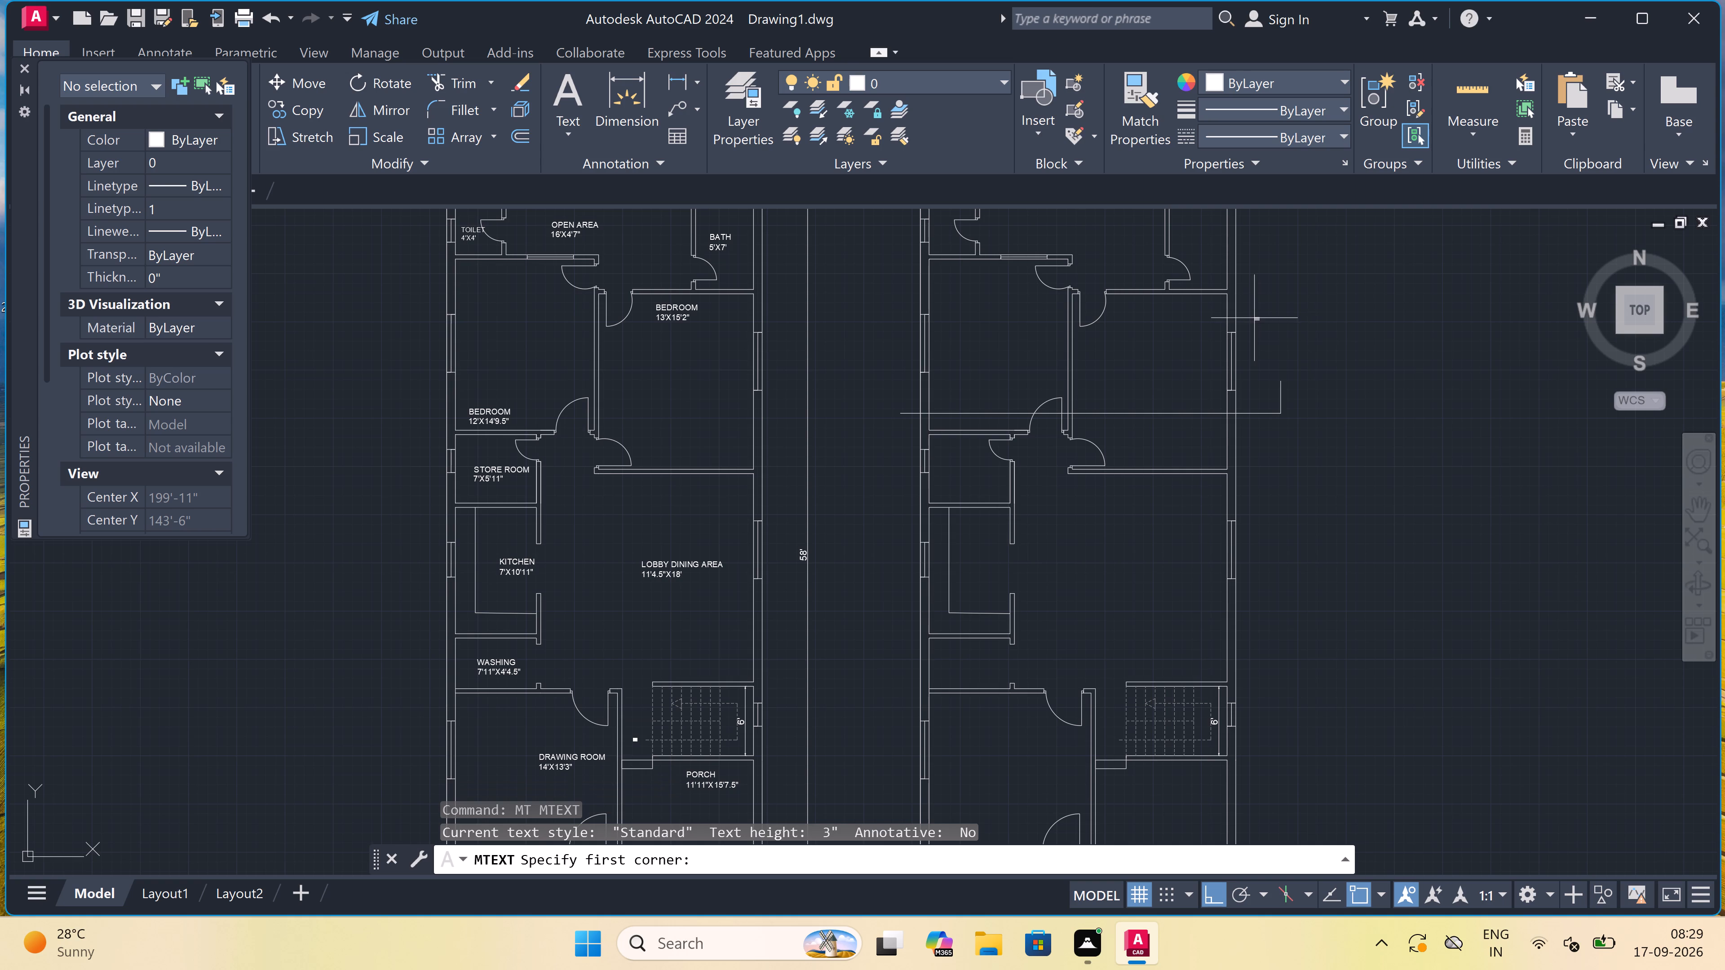
pyautogui.scroll(3, 1270, 330)
pyautogui.click(1280, 338)
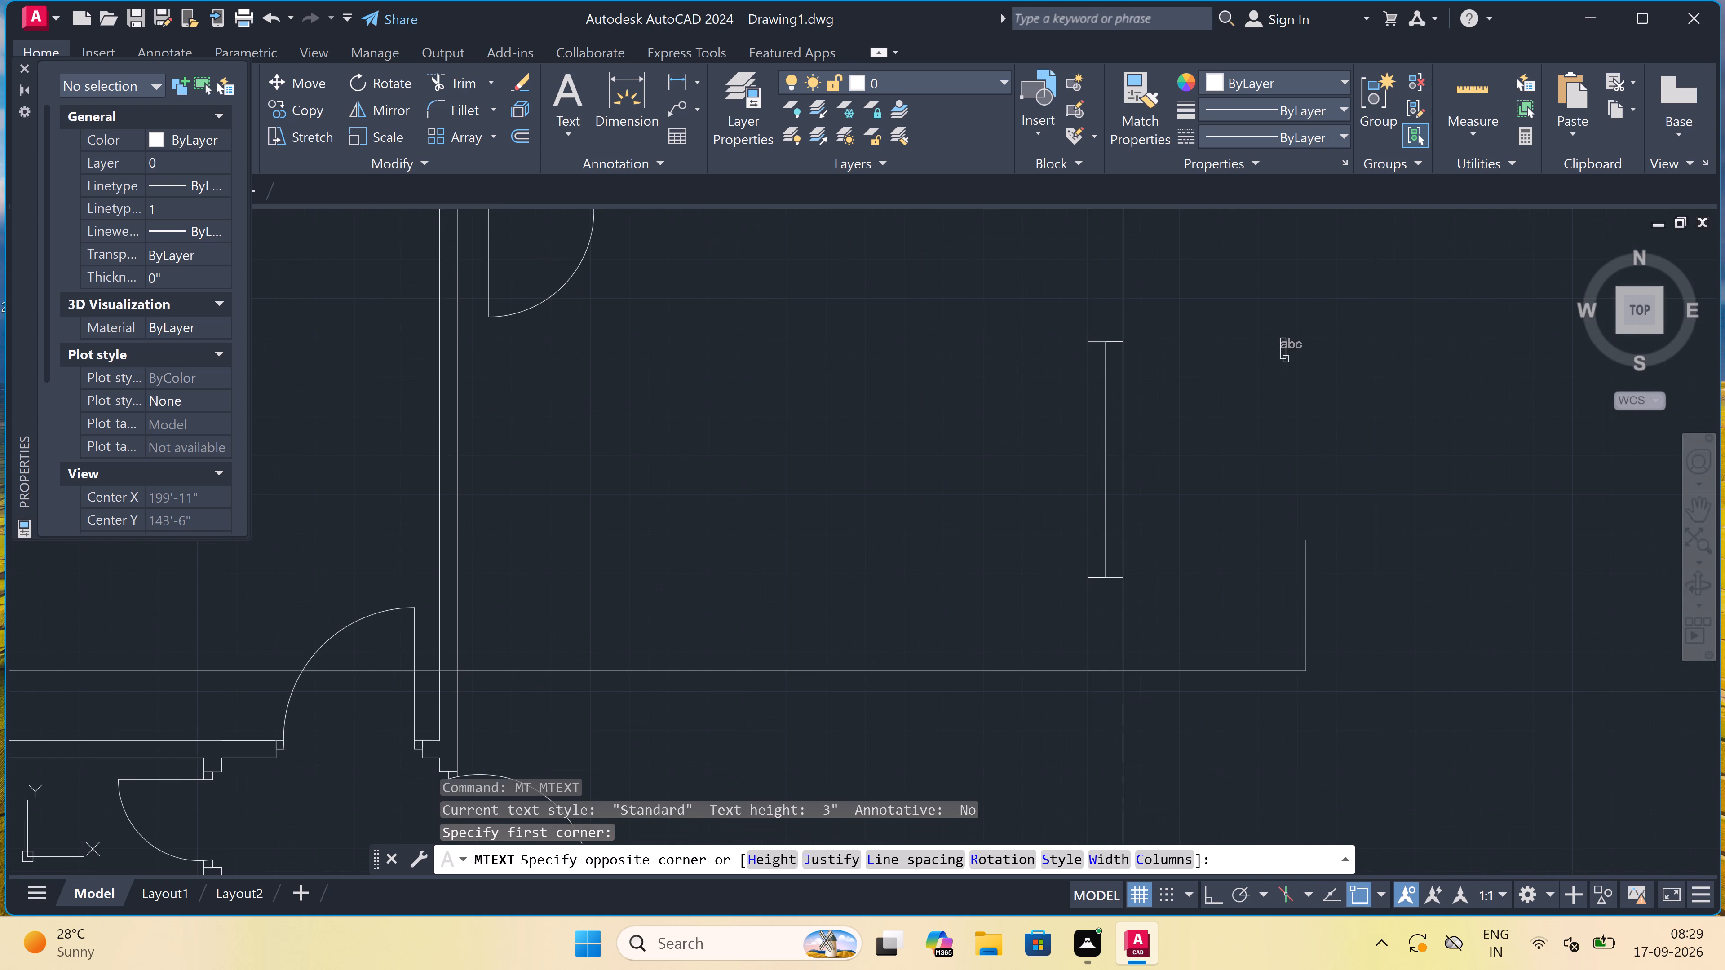
pyautogui.click(1408, 498)
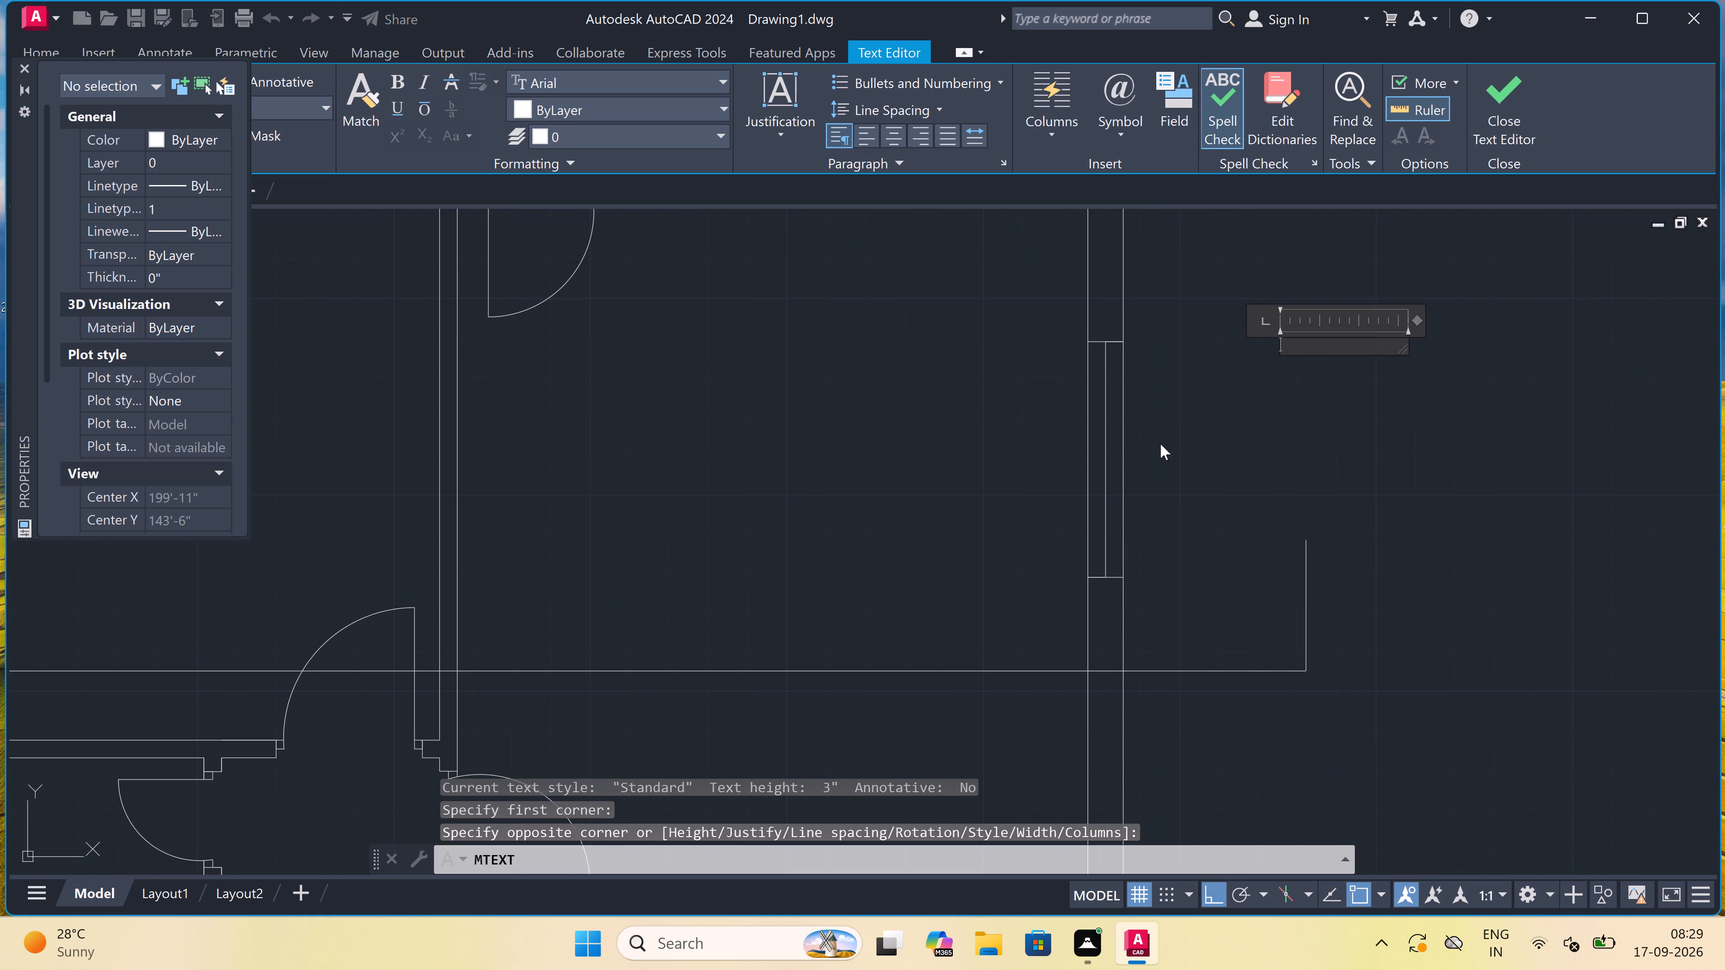
pyautogui.press('a')
pyautogui.click(1277, 428)
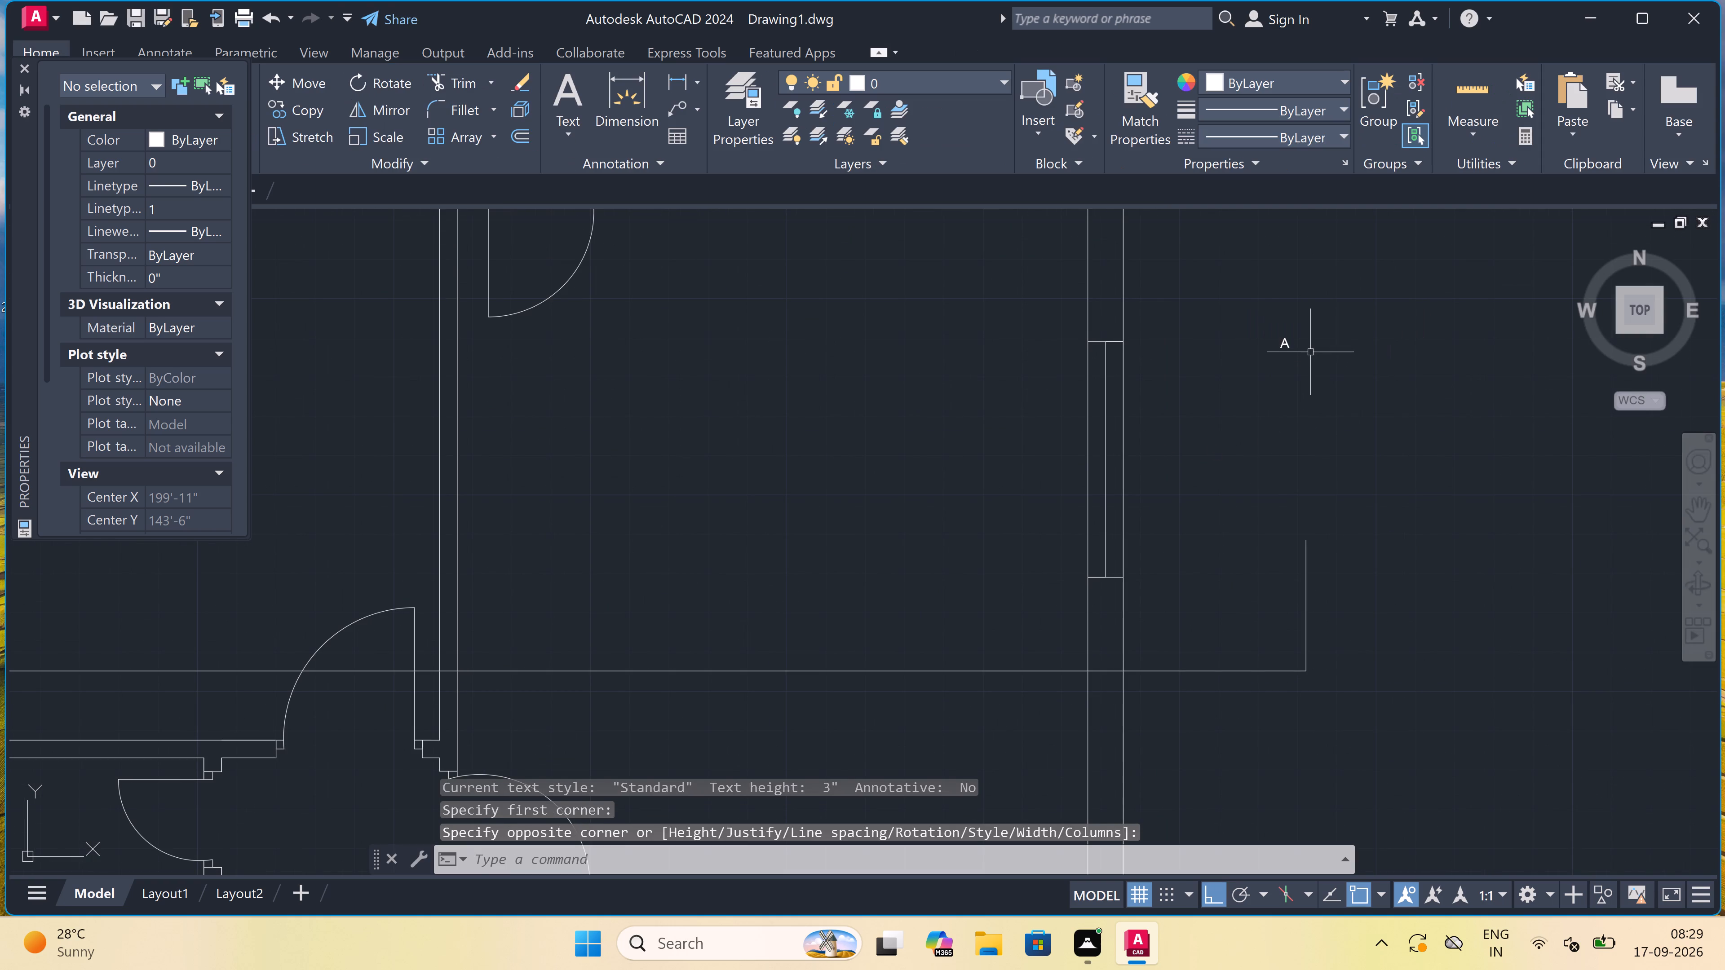
# Set the section label A's text height to 1'.
pyautogui.moveTo(1305, 331); pyautogui.dragTo(1300, 332)
pyautogui.doubleClick(1246, 365)
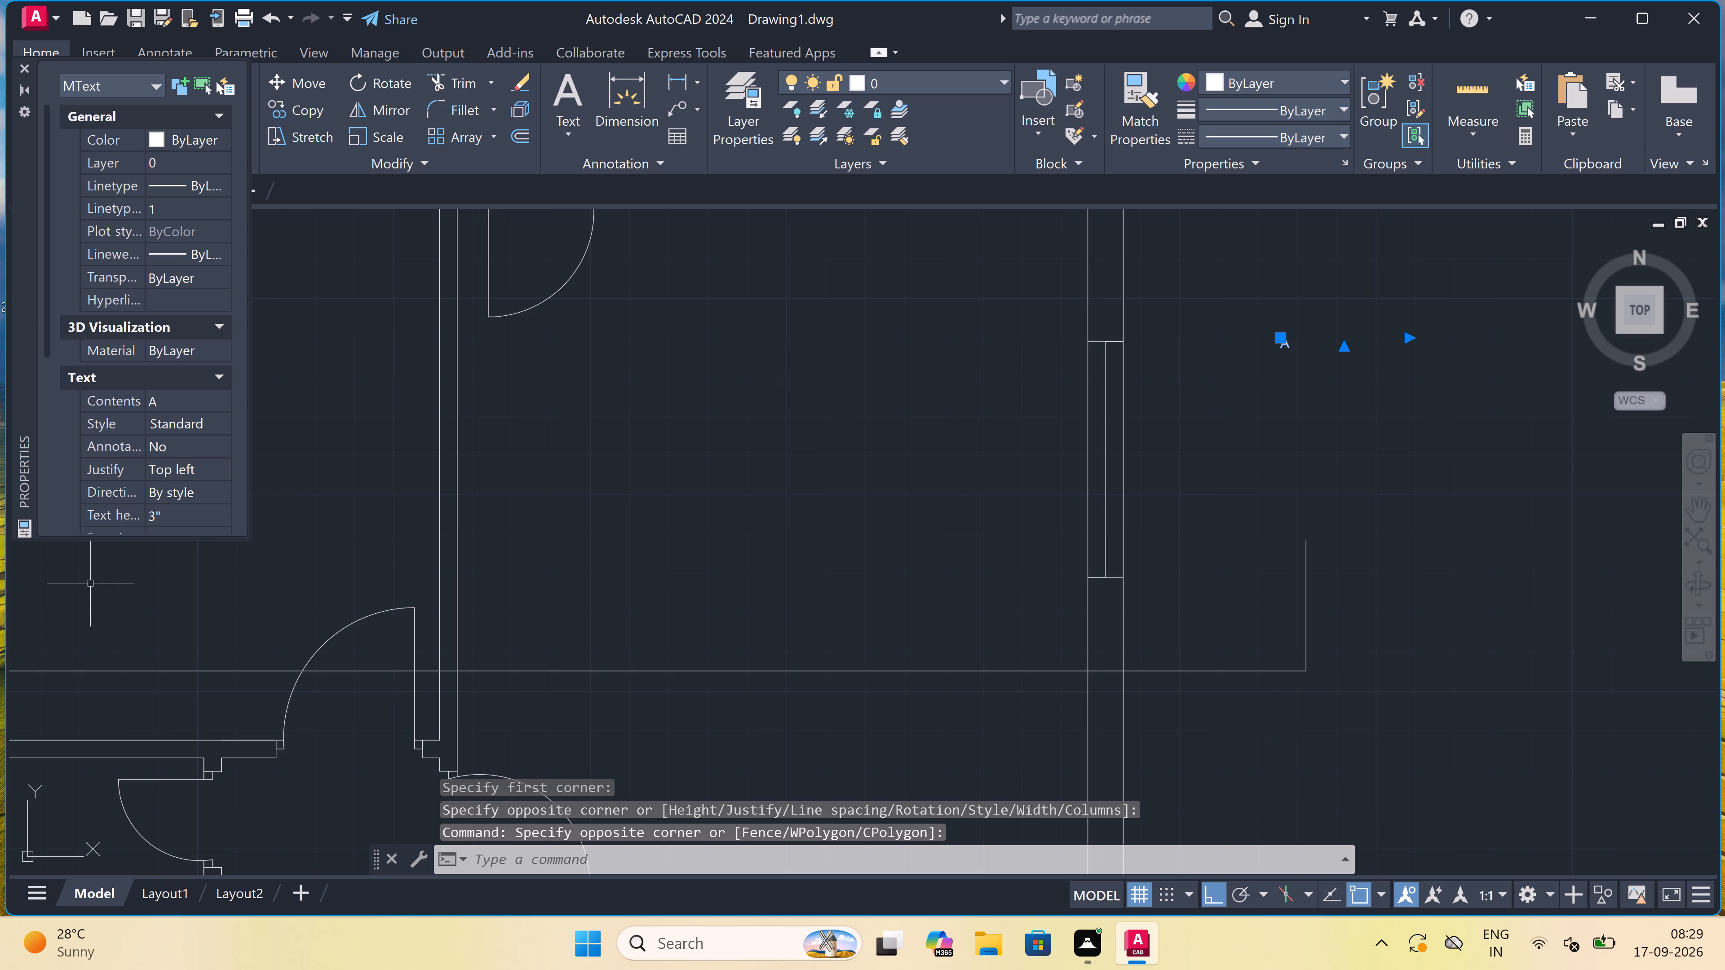
pyautogui.click(220, 511)
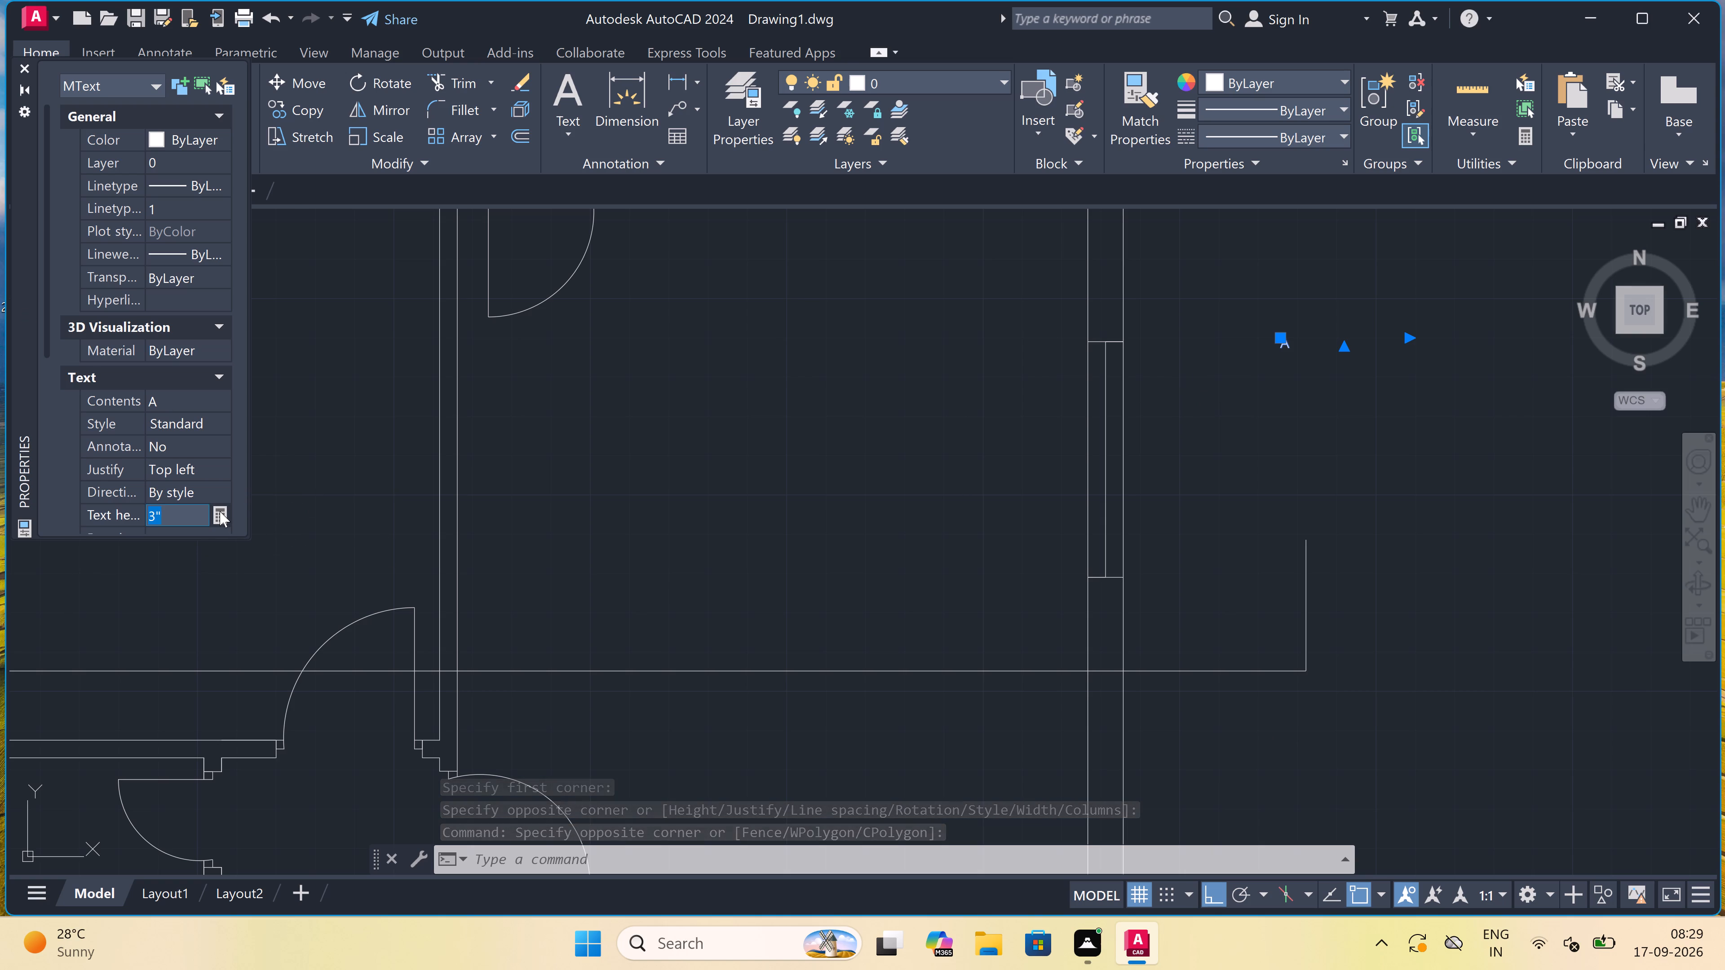
pyautogui.press('BackSpace')
pyautogui.press('1')
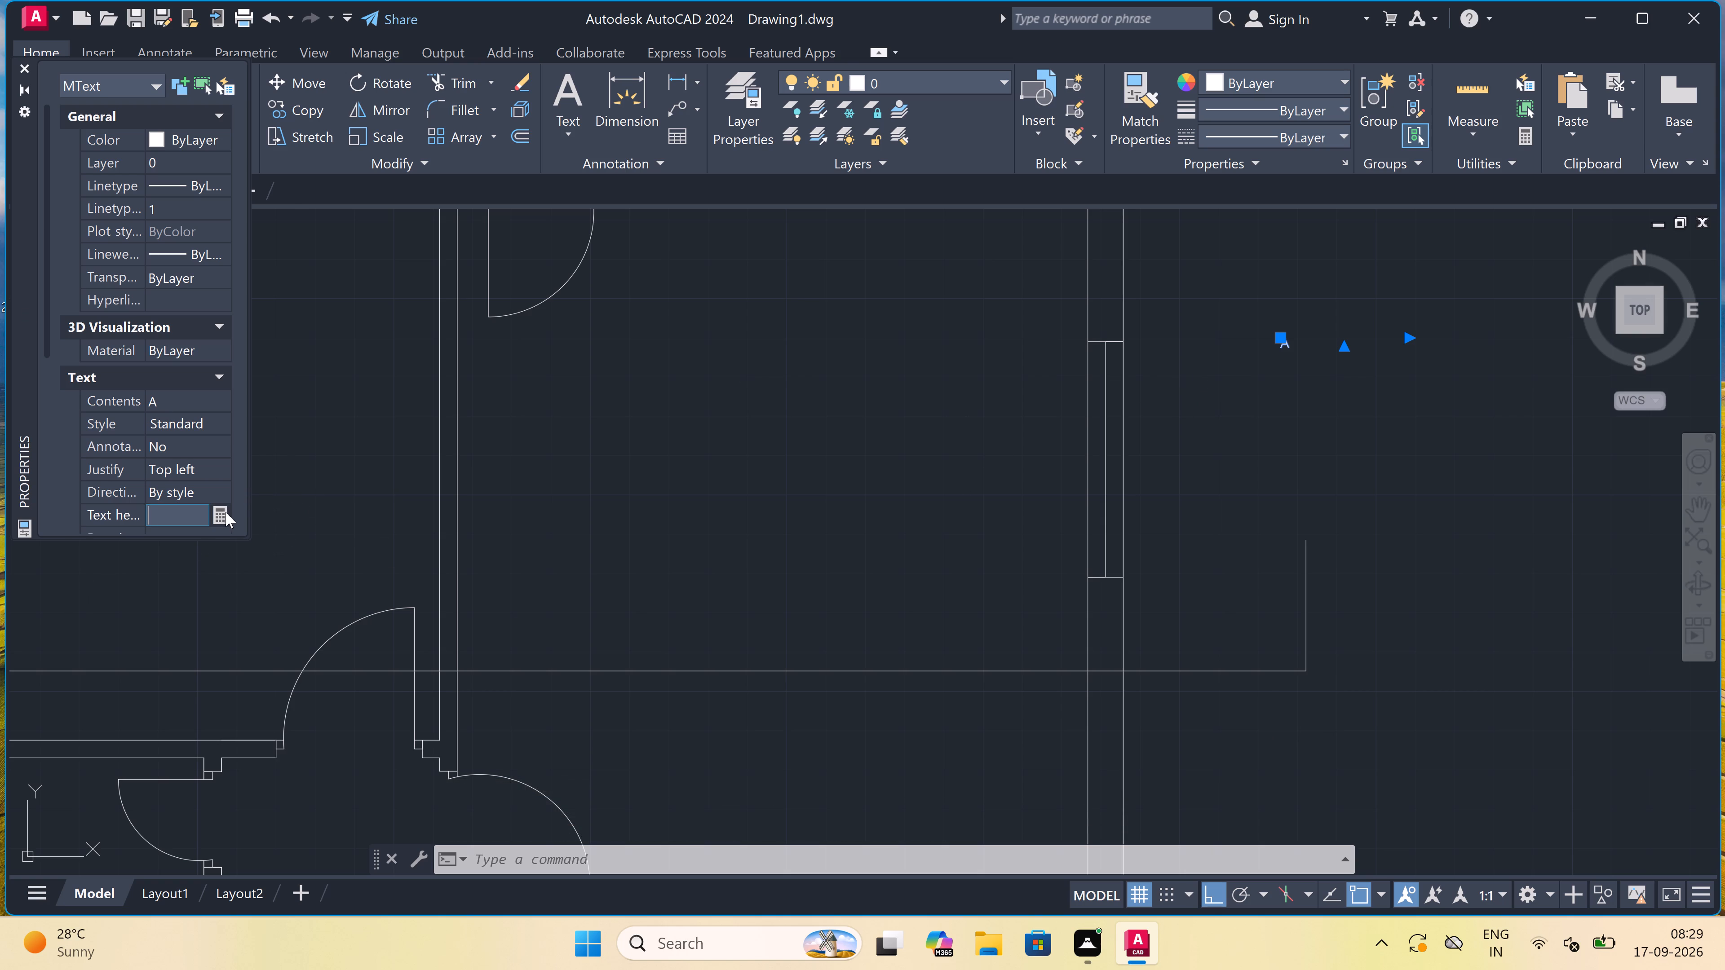
pyautogui.press("'")
pyautogui.click(561, 452)
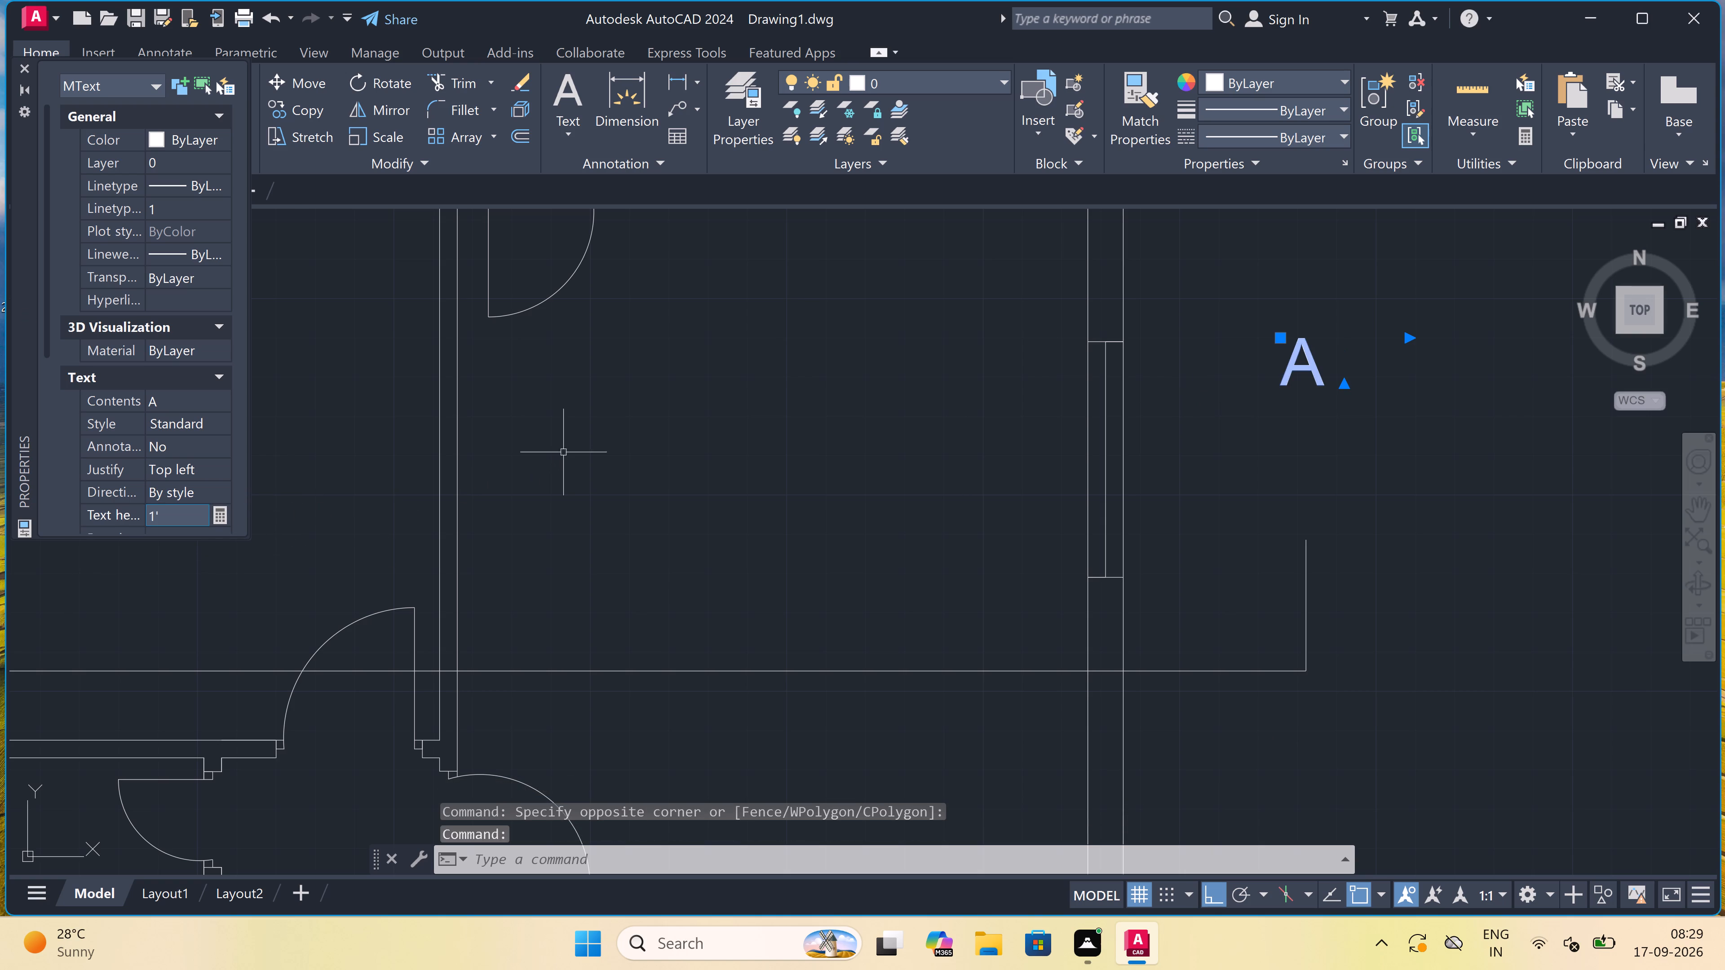
pyautogui.press('Escape')
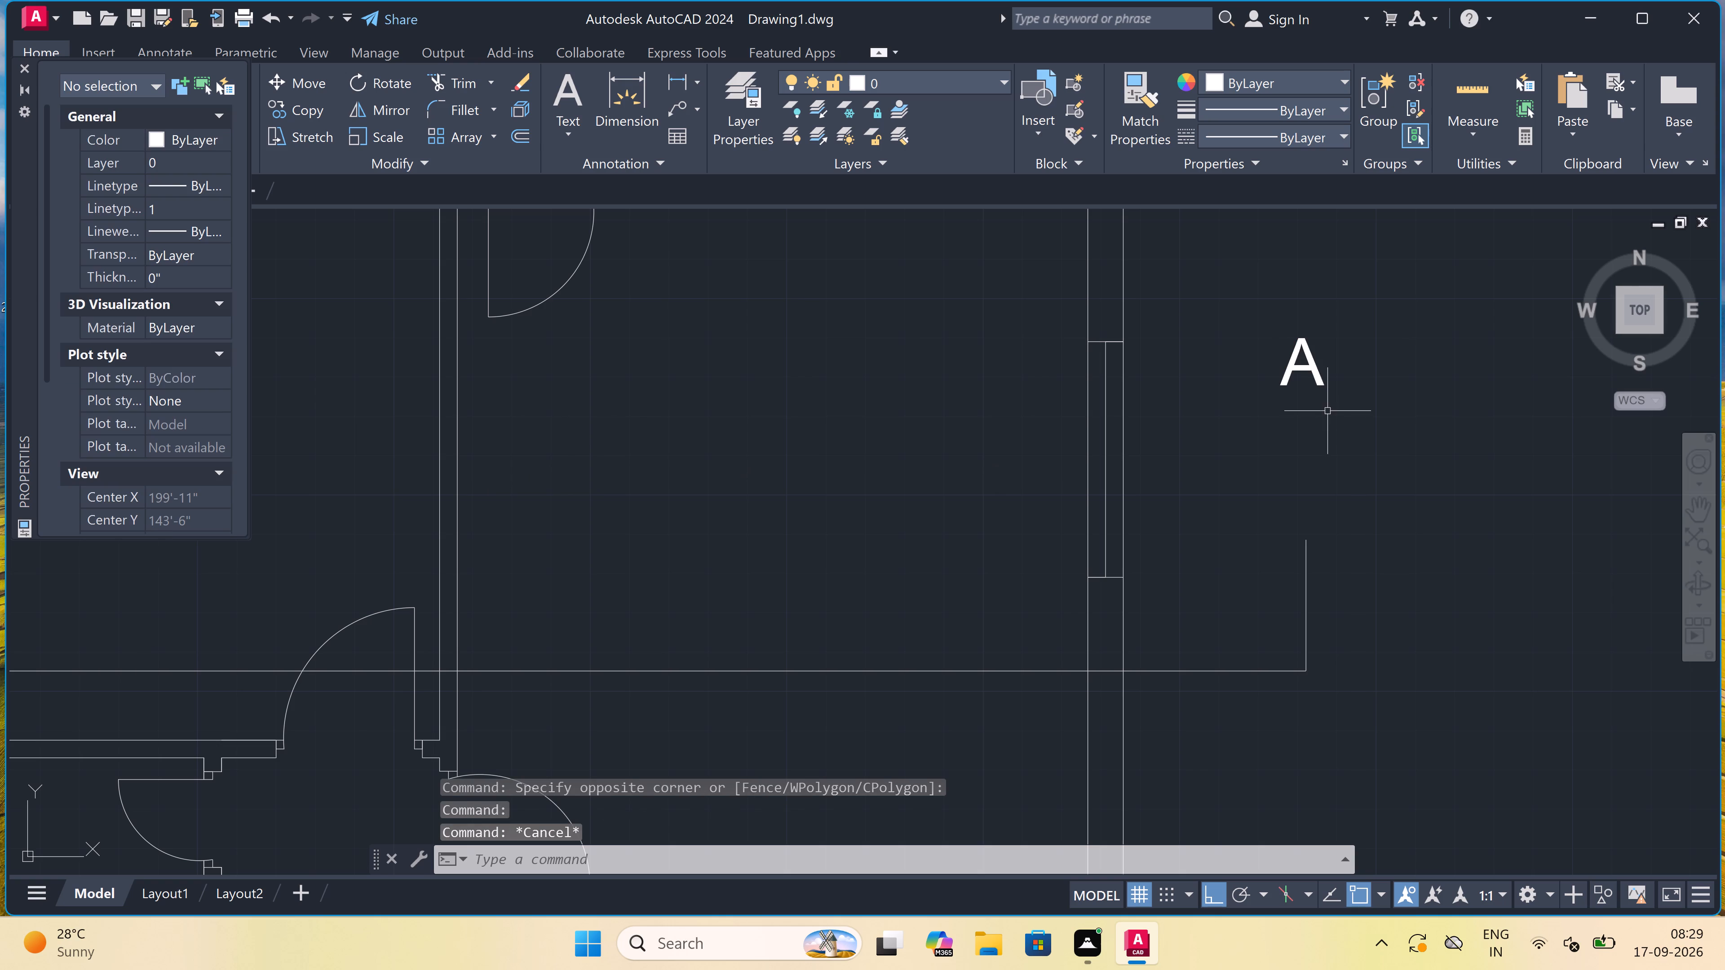
# Move the section label A straight down about 2', closer to the end of the section line's upward leg.
pyautogui.click(1312, 371)
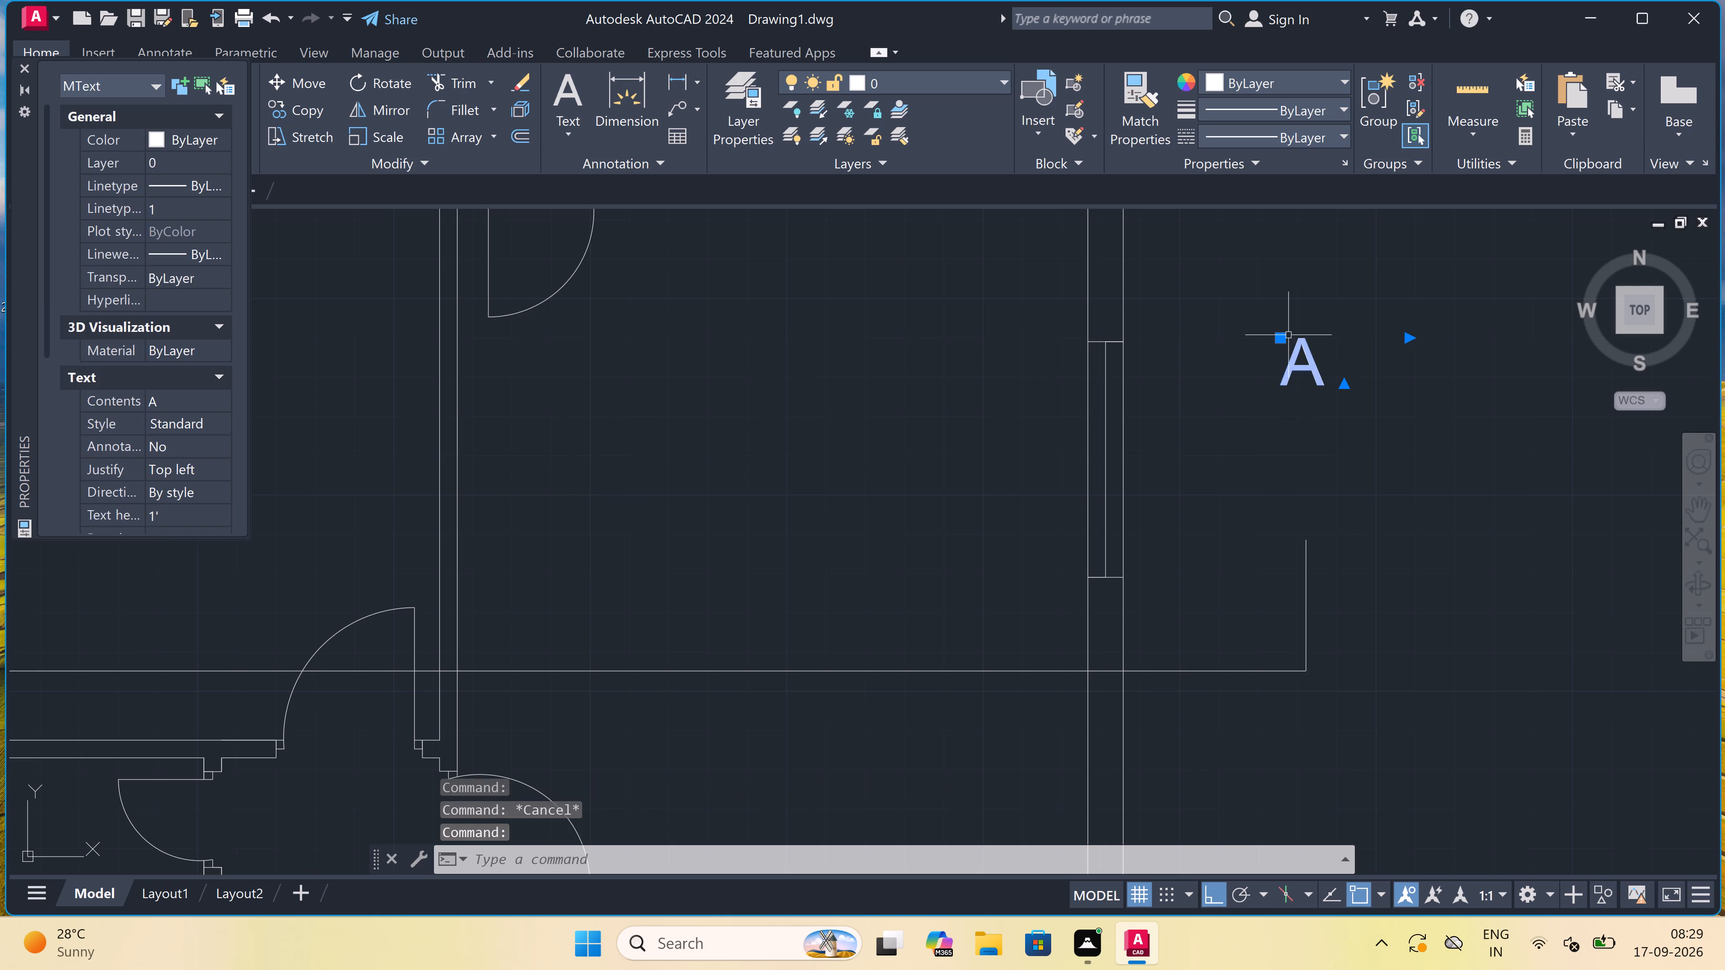
pyautogui.click(1282, 337)
pyautogui.moveTo(1282, 337); pyautogui.dragTo(1284, 359)
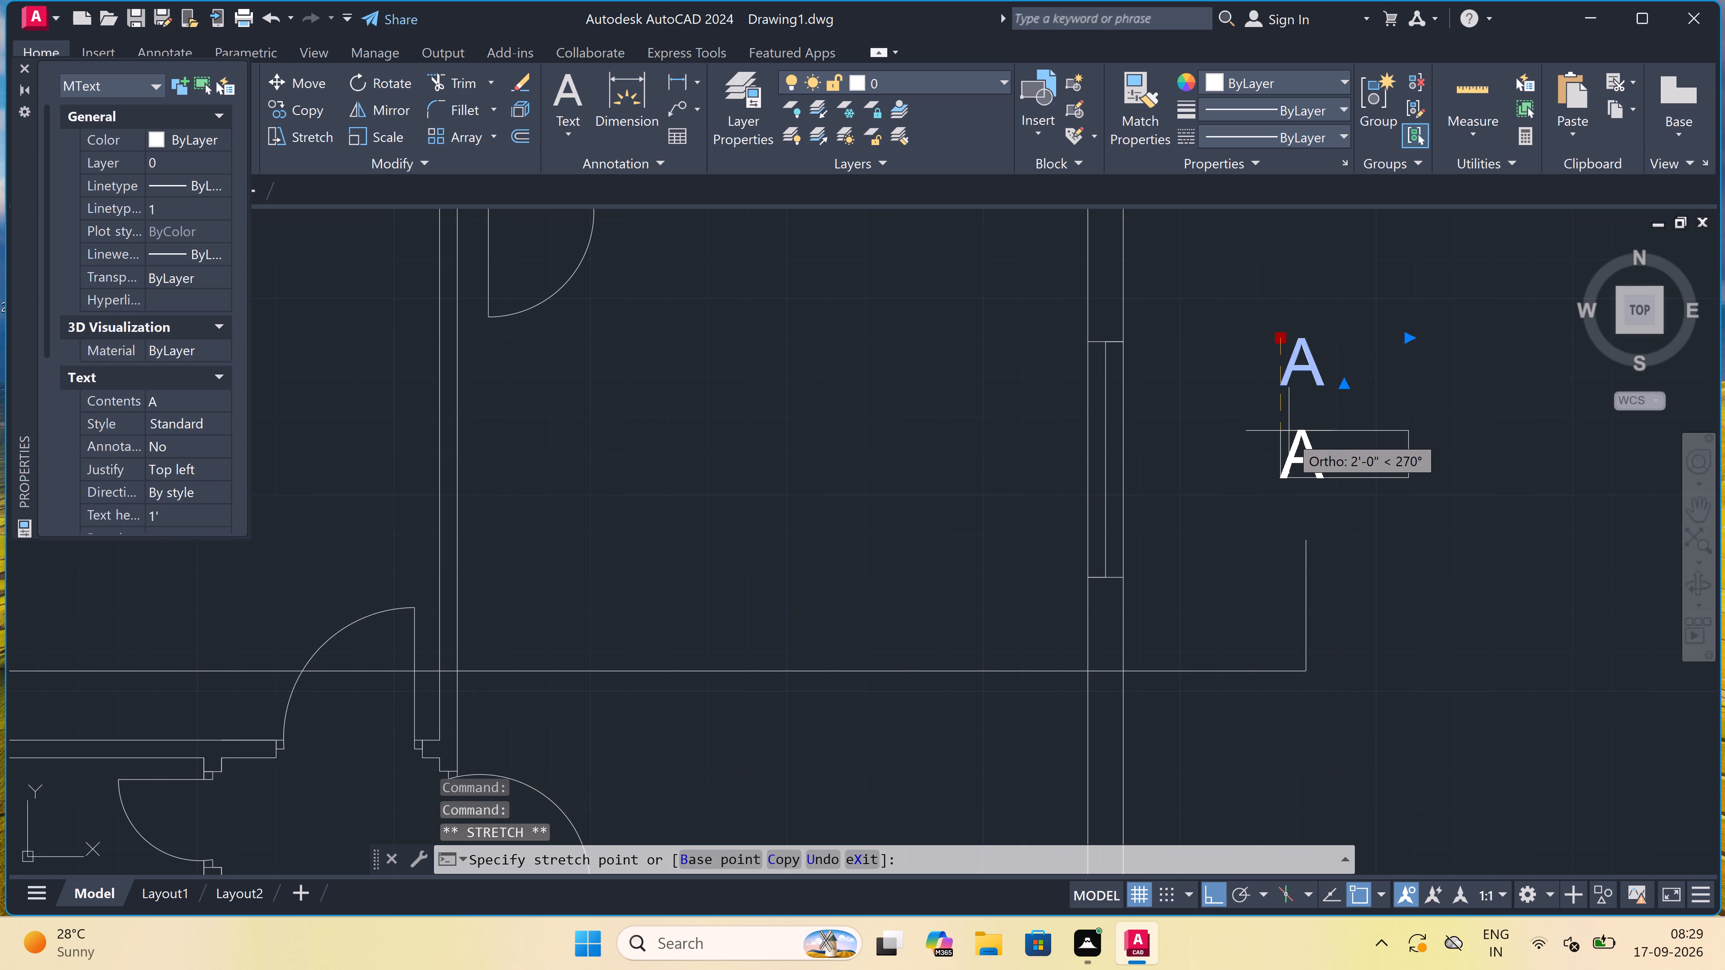
pyautogui.click(1289, 437)
pyautogui.press('Escape')
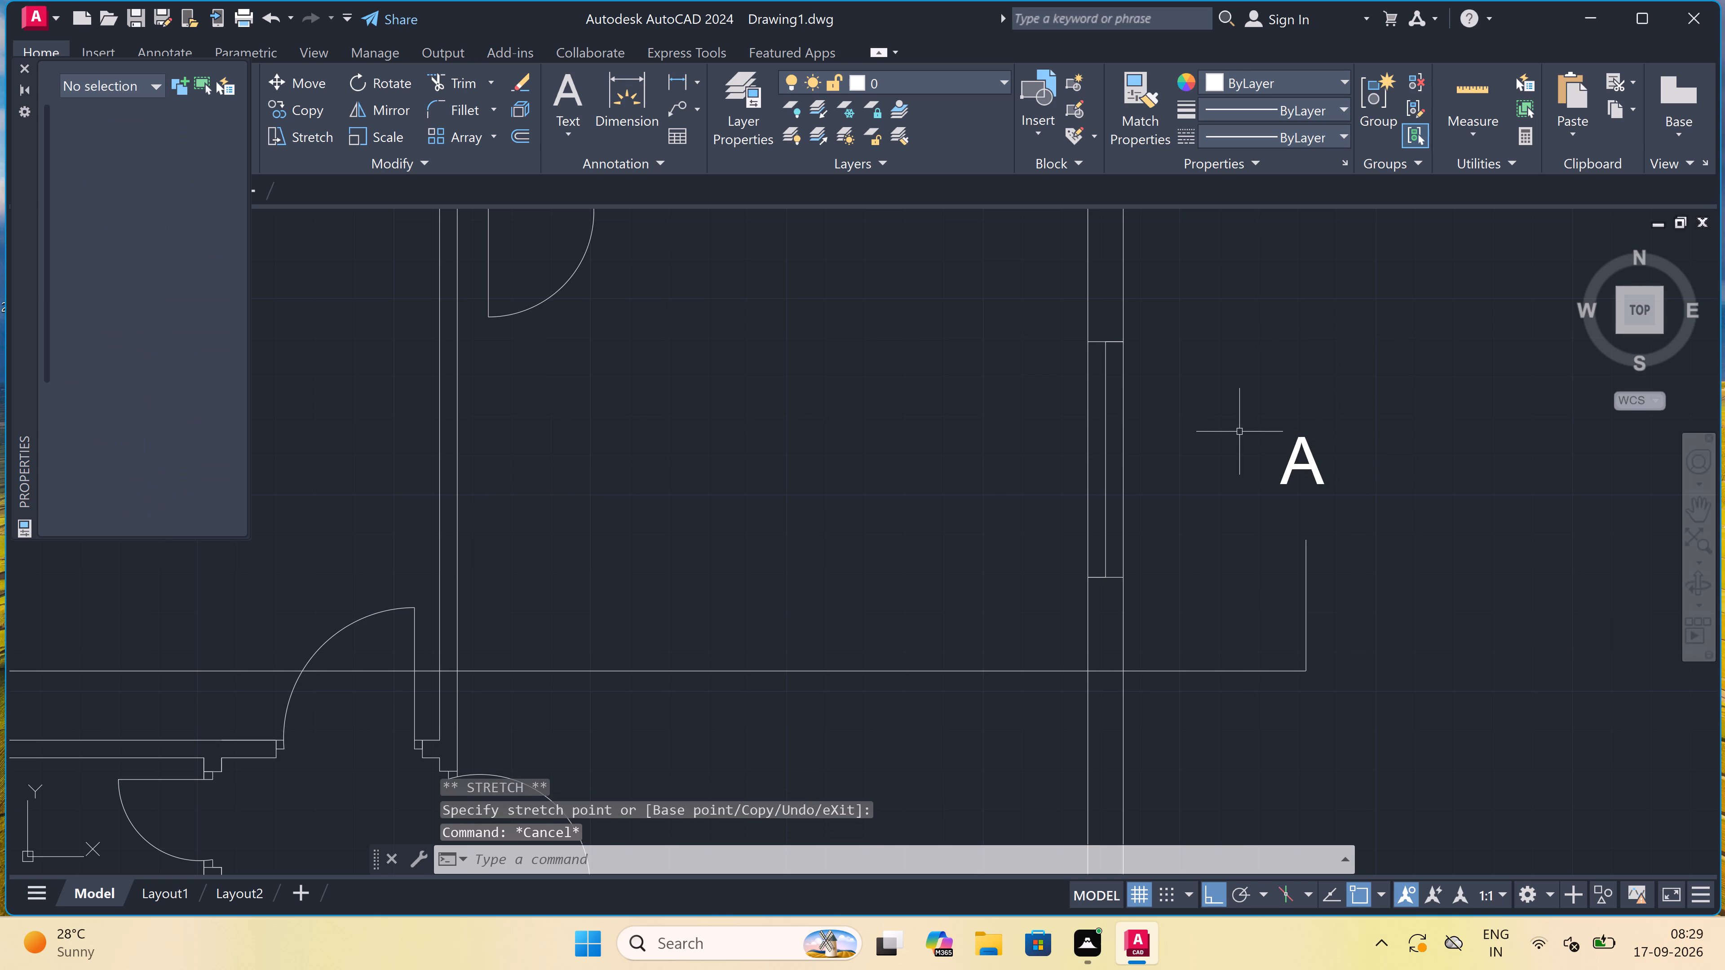
# Draw vertical construction lines (XLINE) through the outer and inner faces of the labelled ground floor plan's west wall beside the lawn.
pyautogui.scroll(-3, 1235, 429)
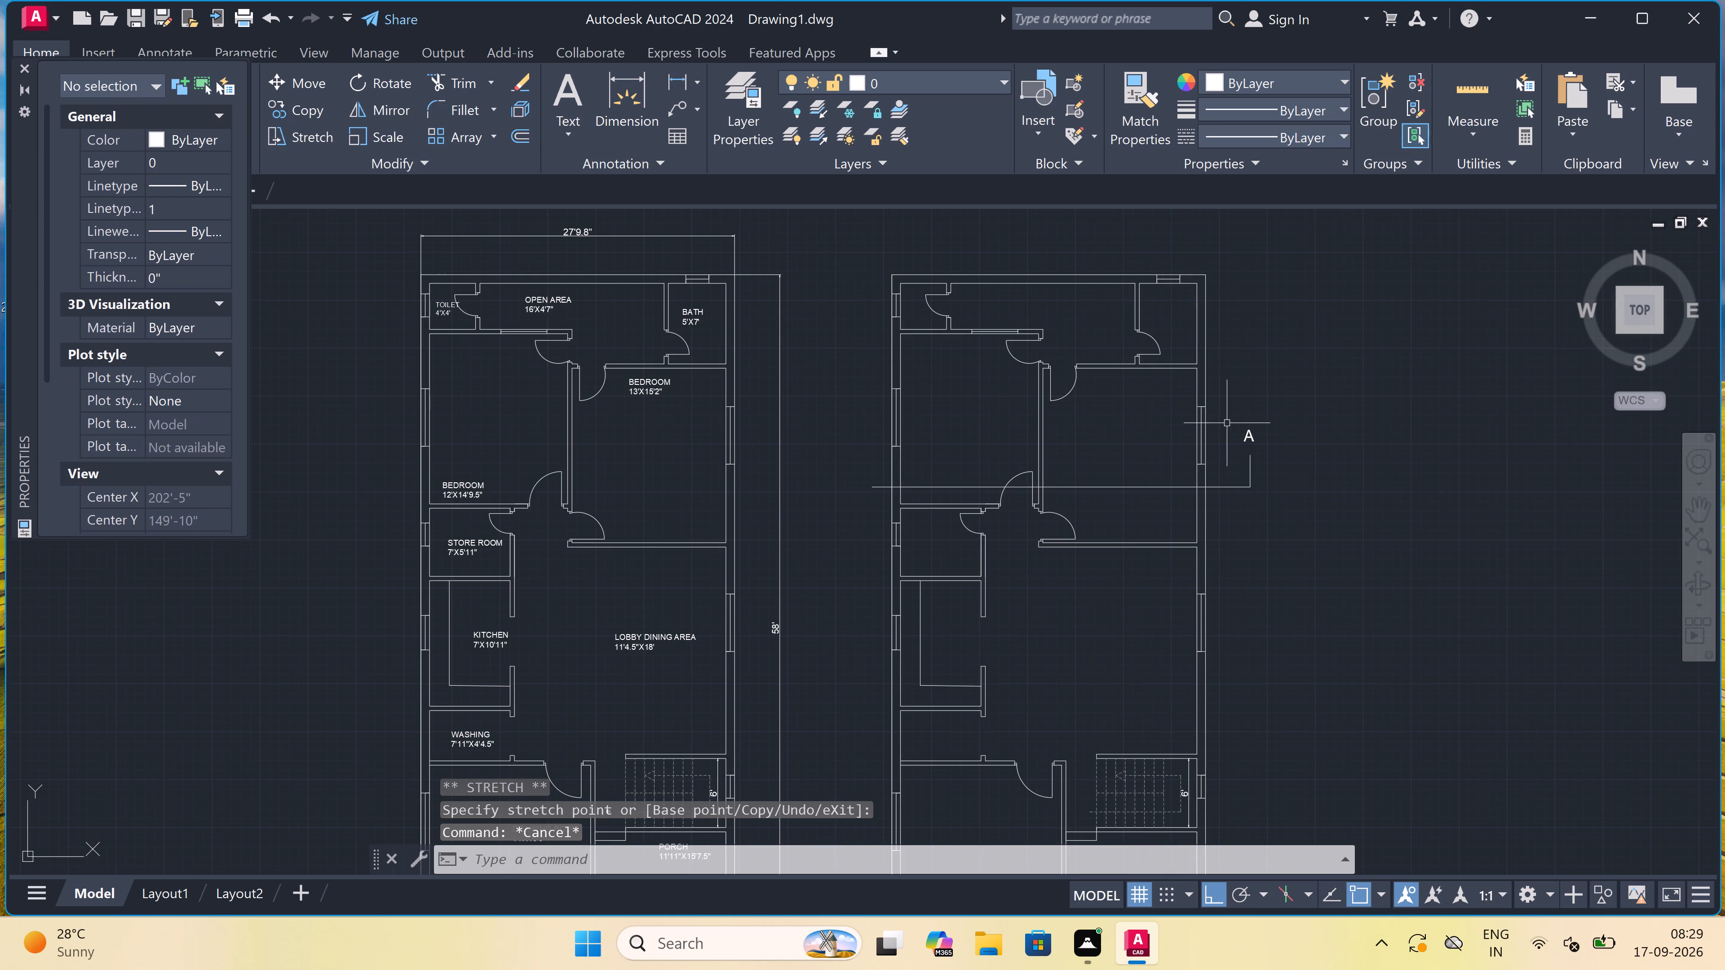
pyautogui.scroll(-2, 1049, 470)
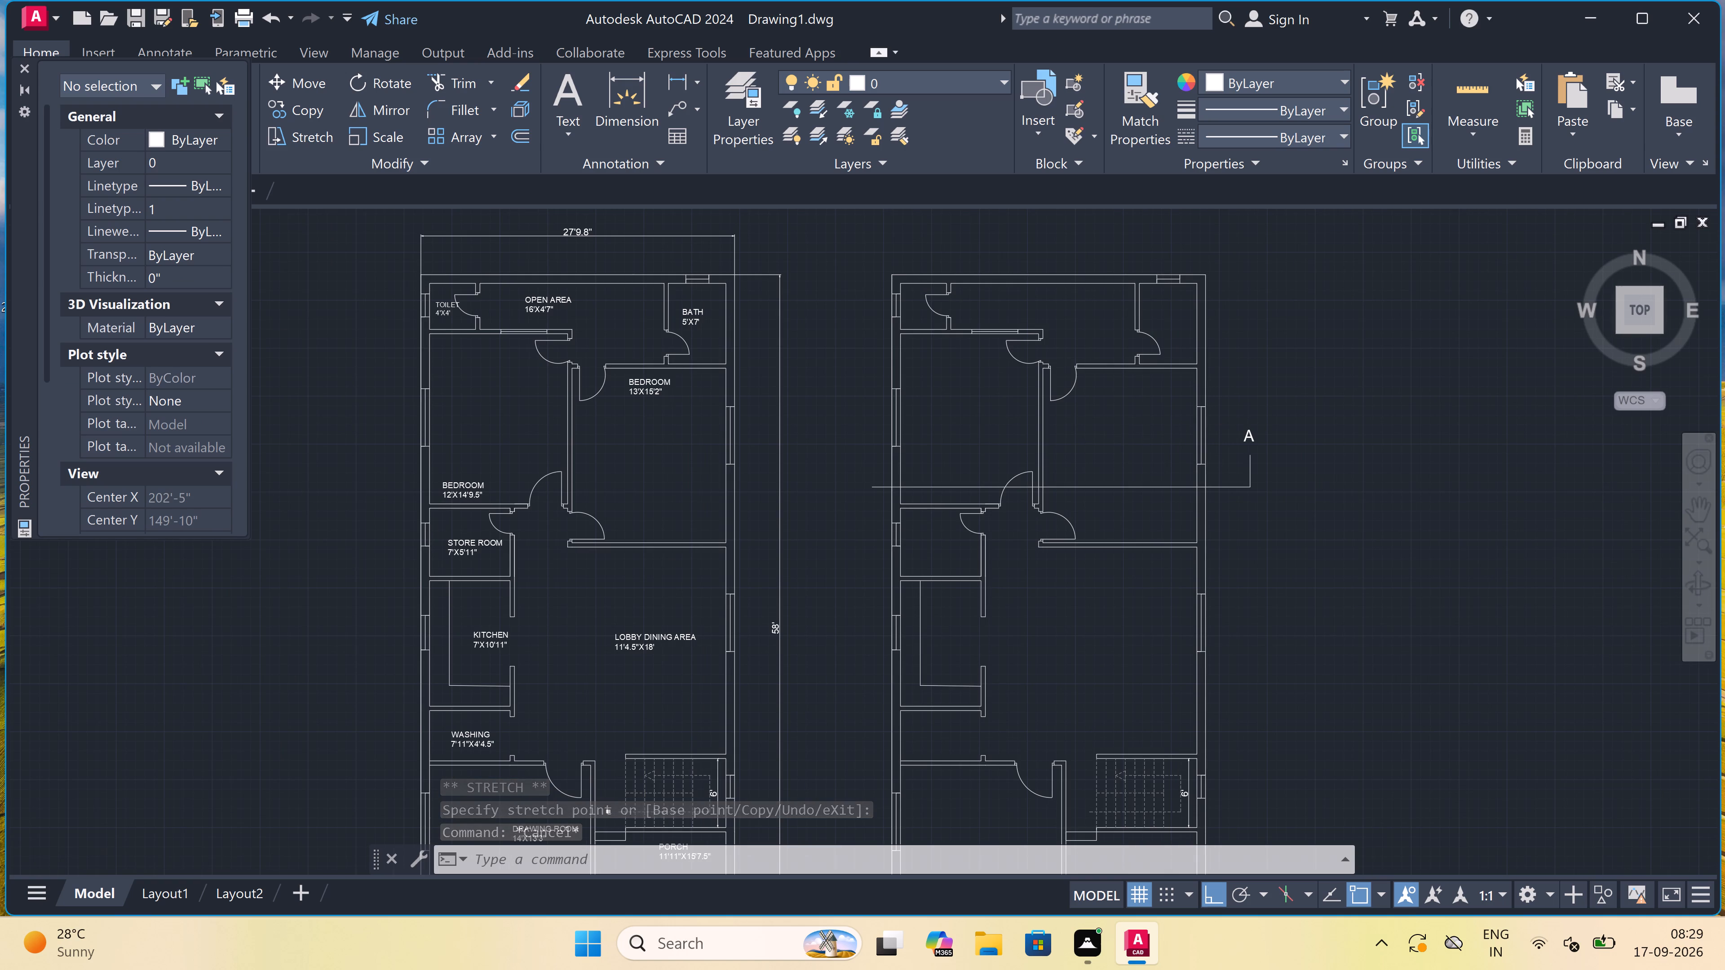
pyautogui.press('x')
pyautogui.write('L')
pyautogui.press('space')
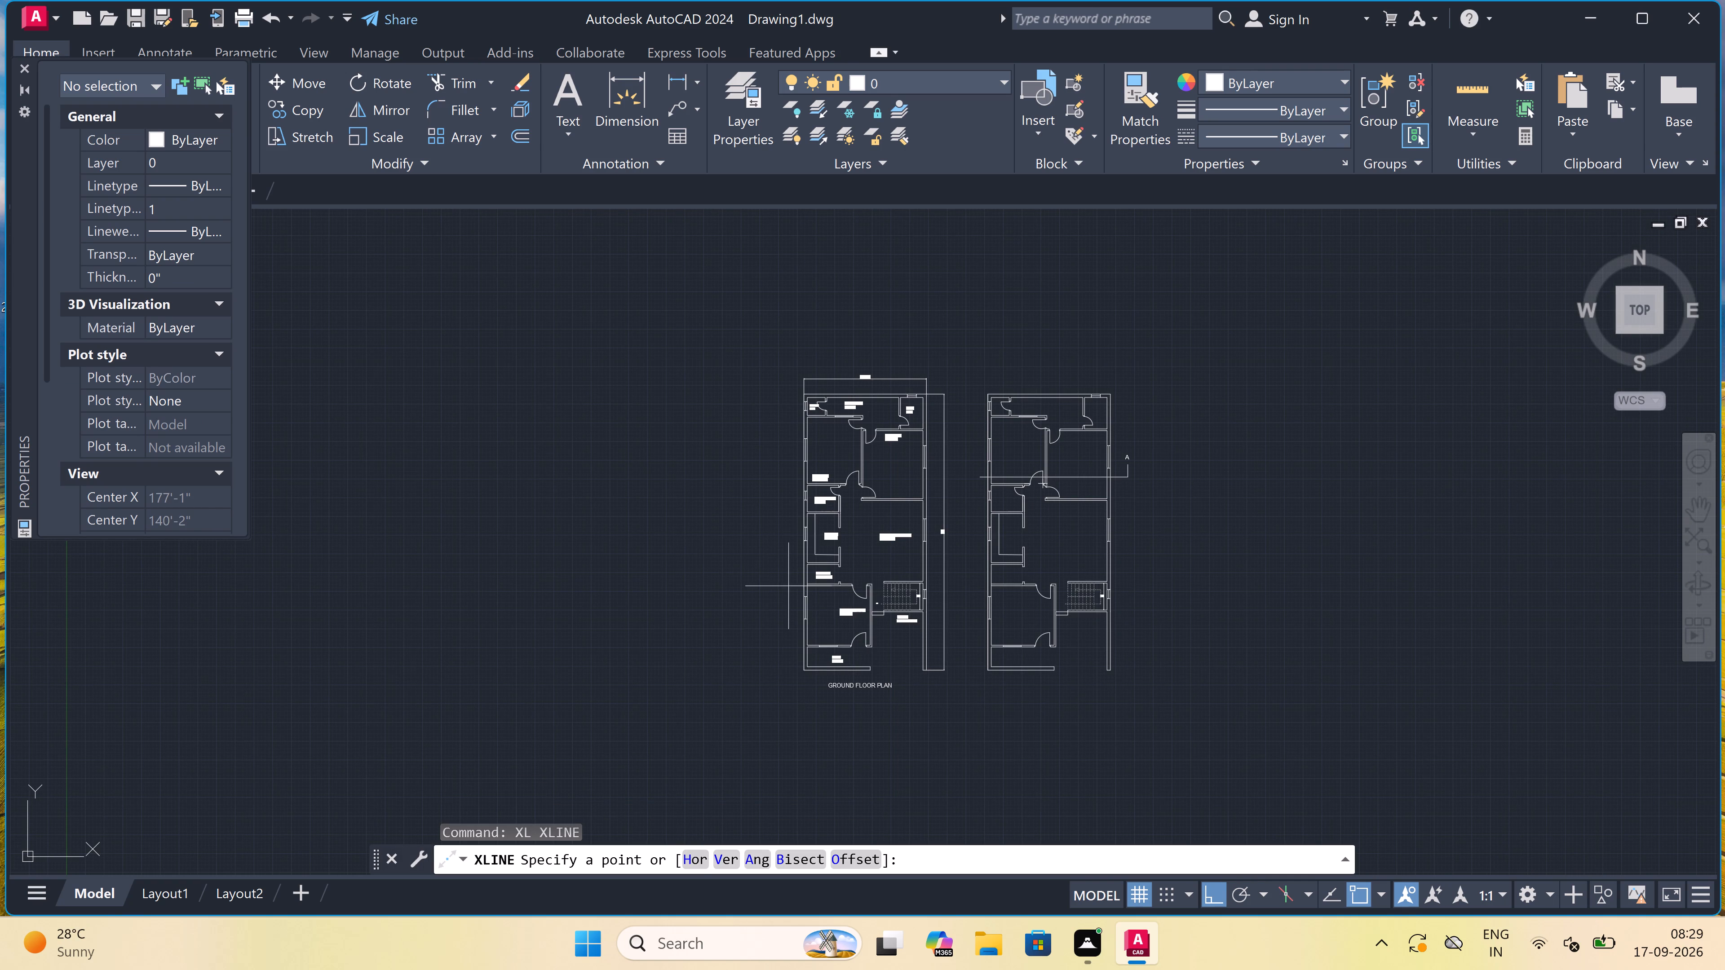
pyautogui.click(722, 855)
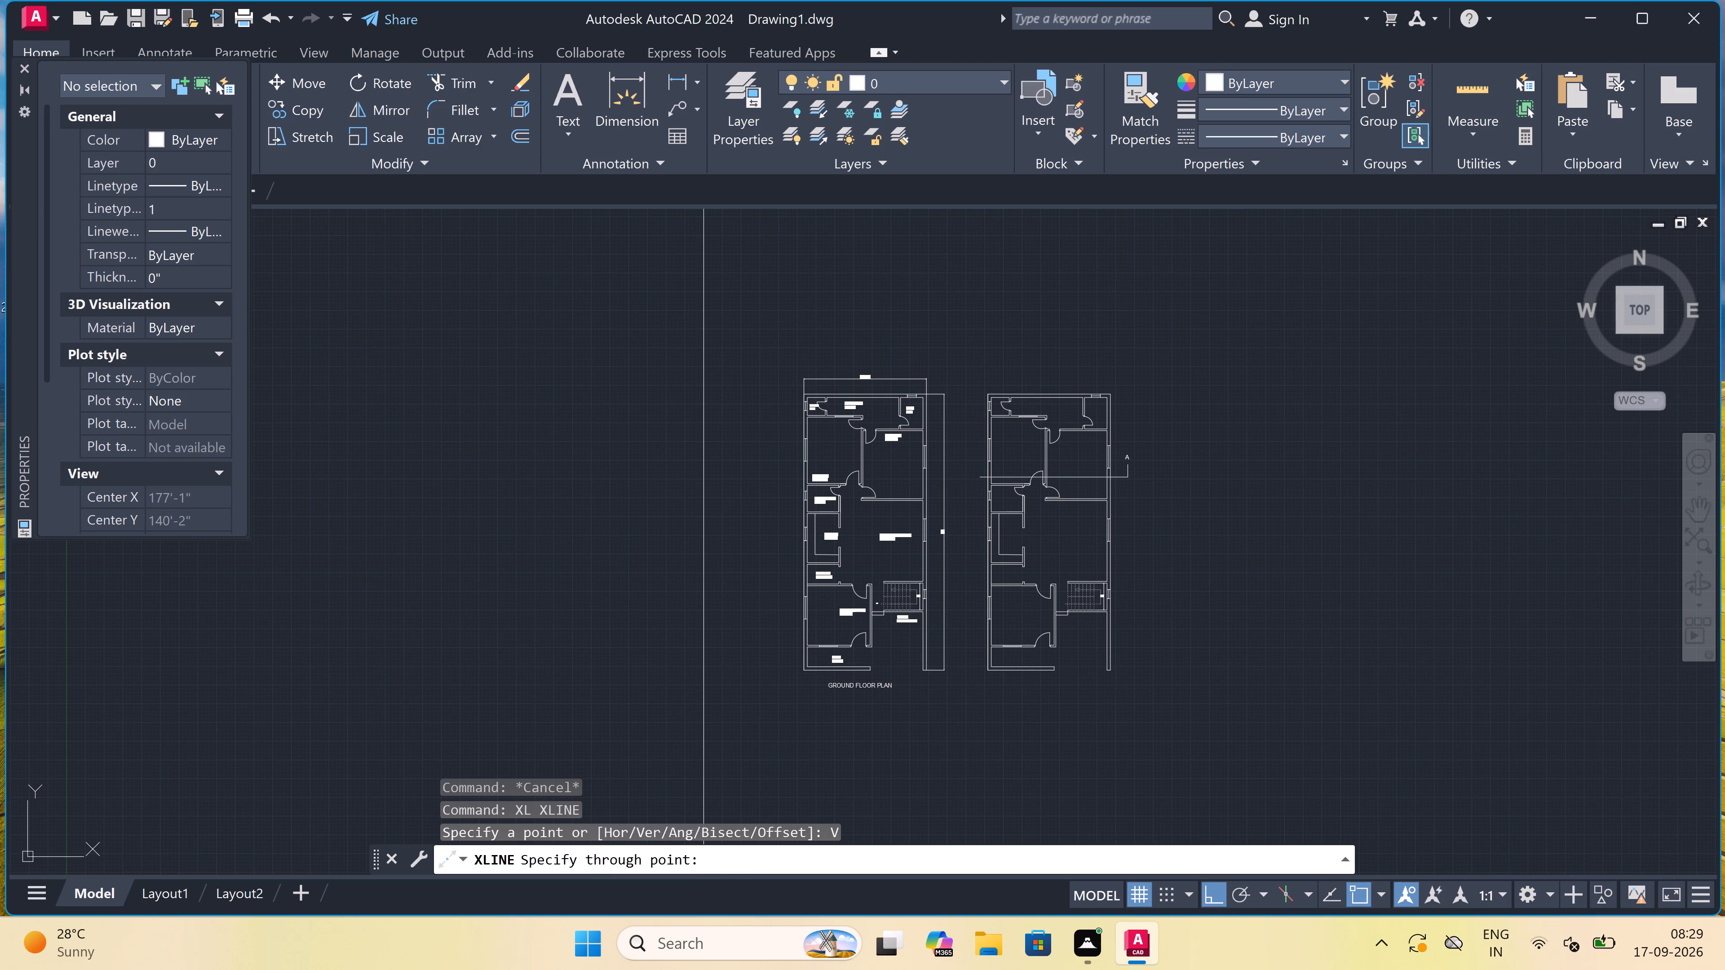
pyautogui.scroll(3, 804, 723)
pyautogui.scroll(-2, 825, 588)
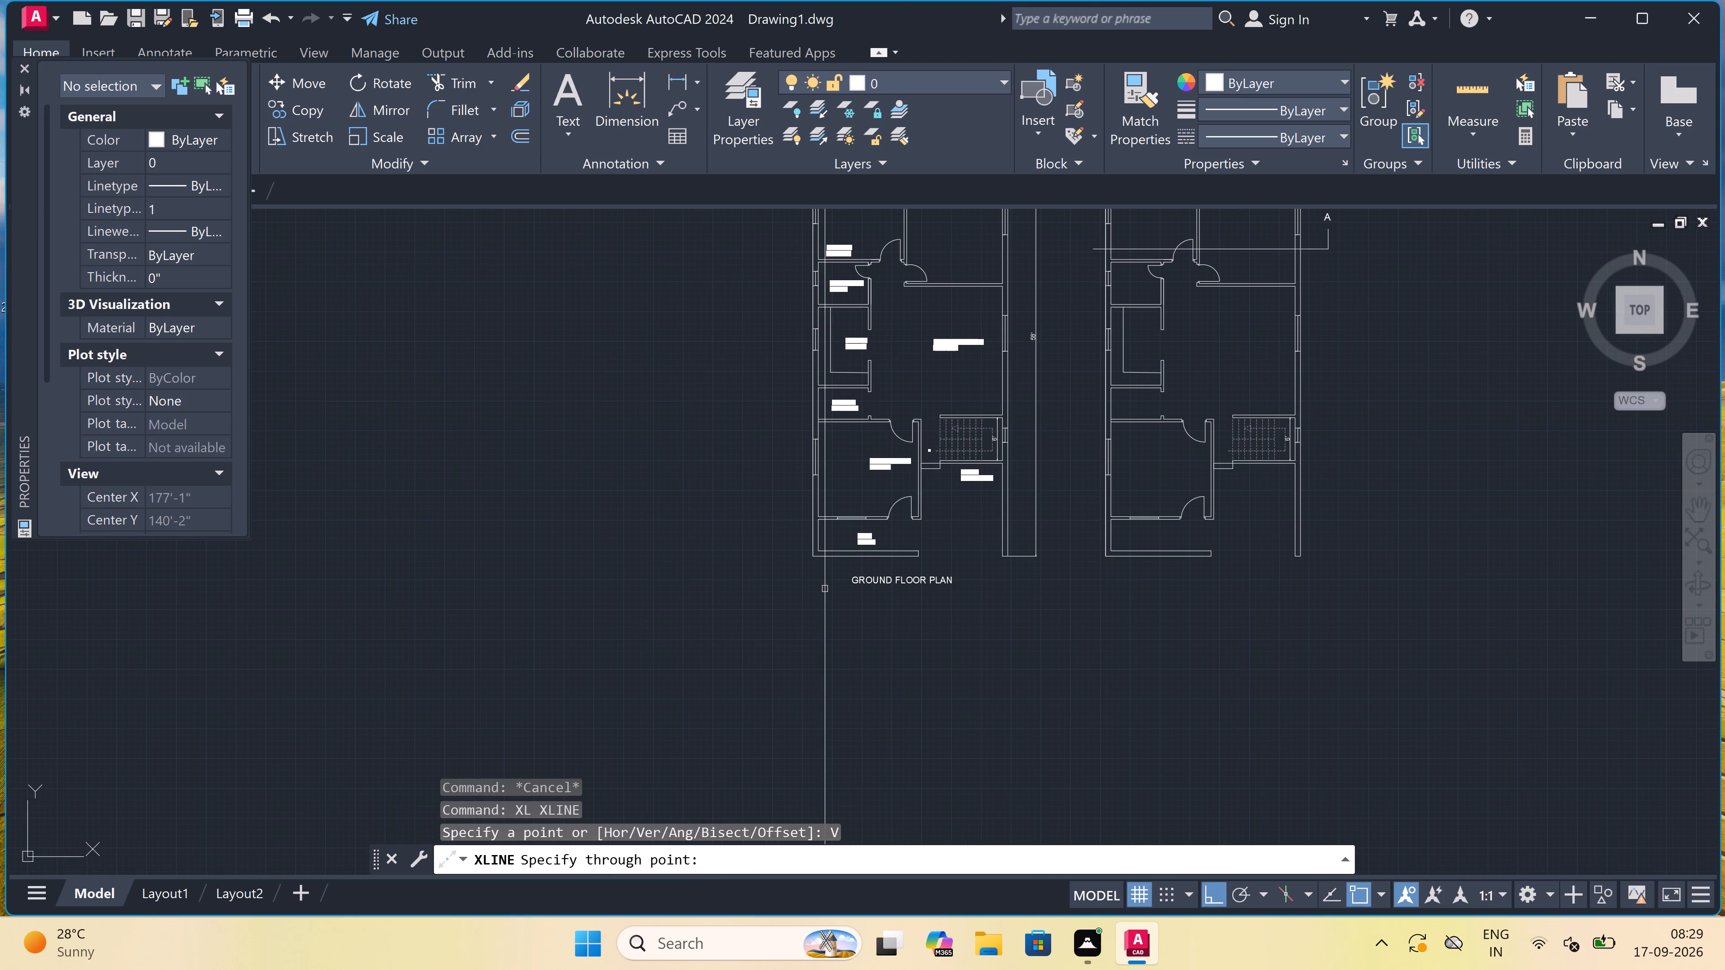
pyautogui.scroll(3, 803, 476)
pyautogui.scroll(-1, 818, 553)
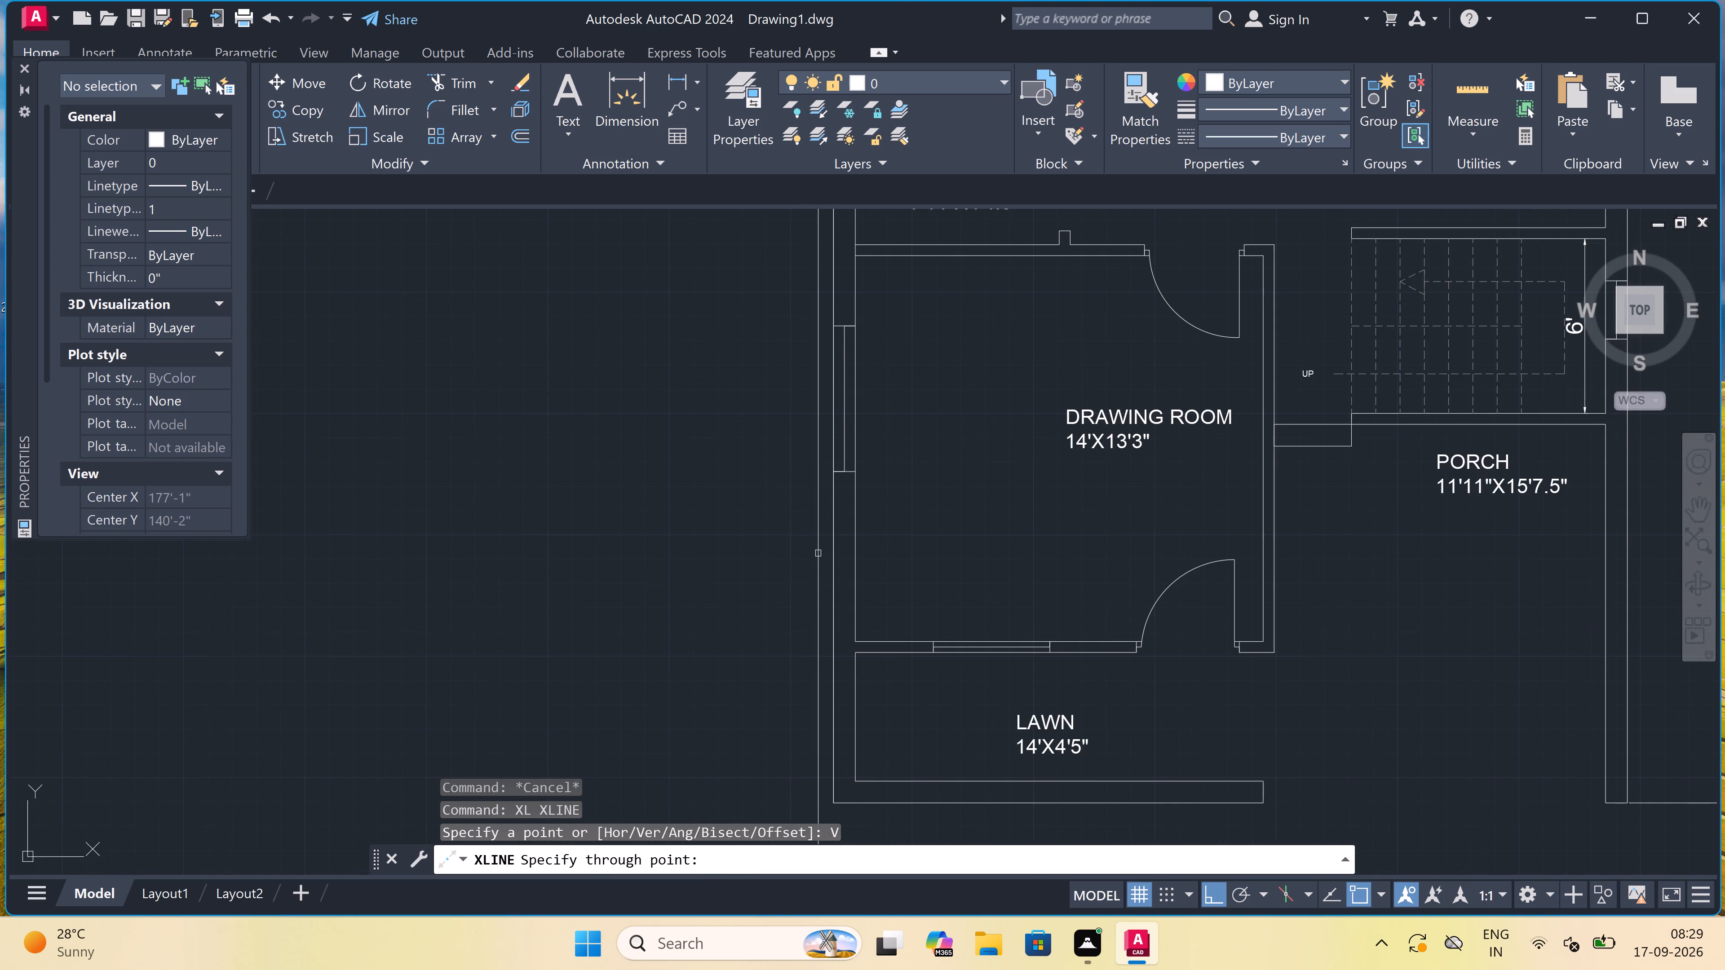
pyautogui.scroll(2, 813, 636)
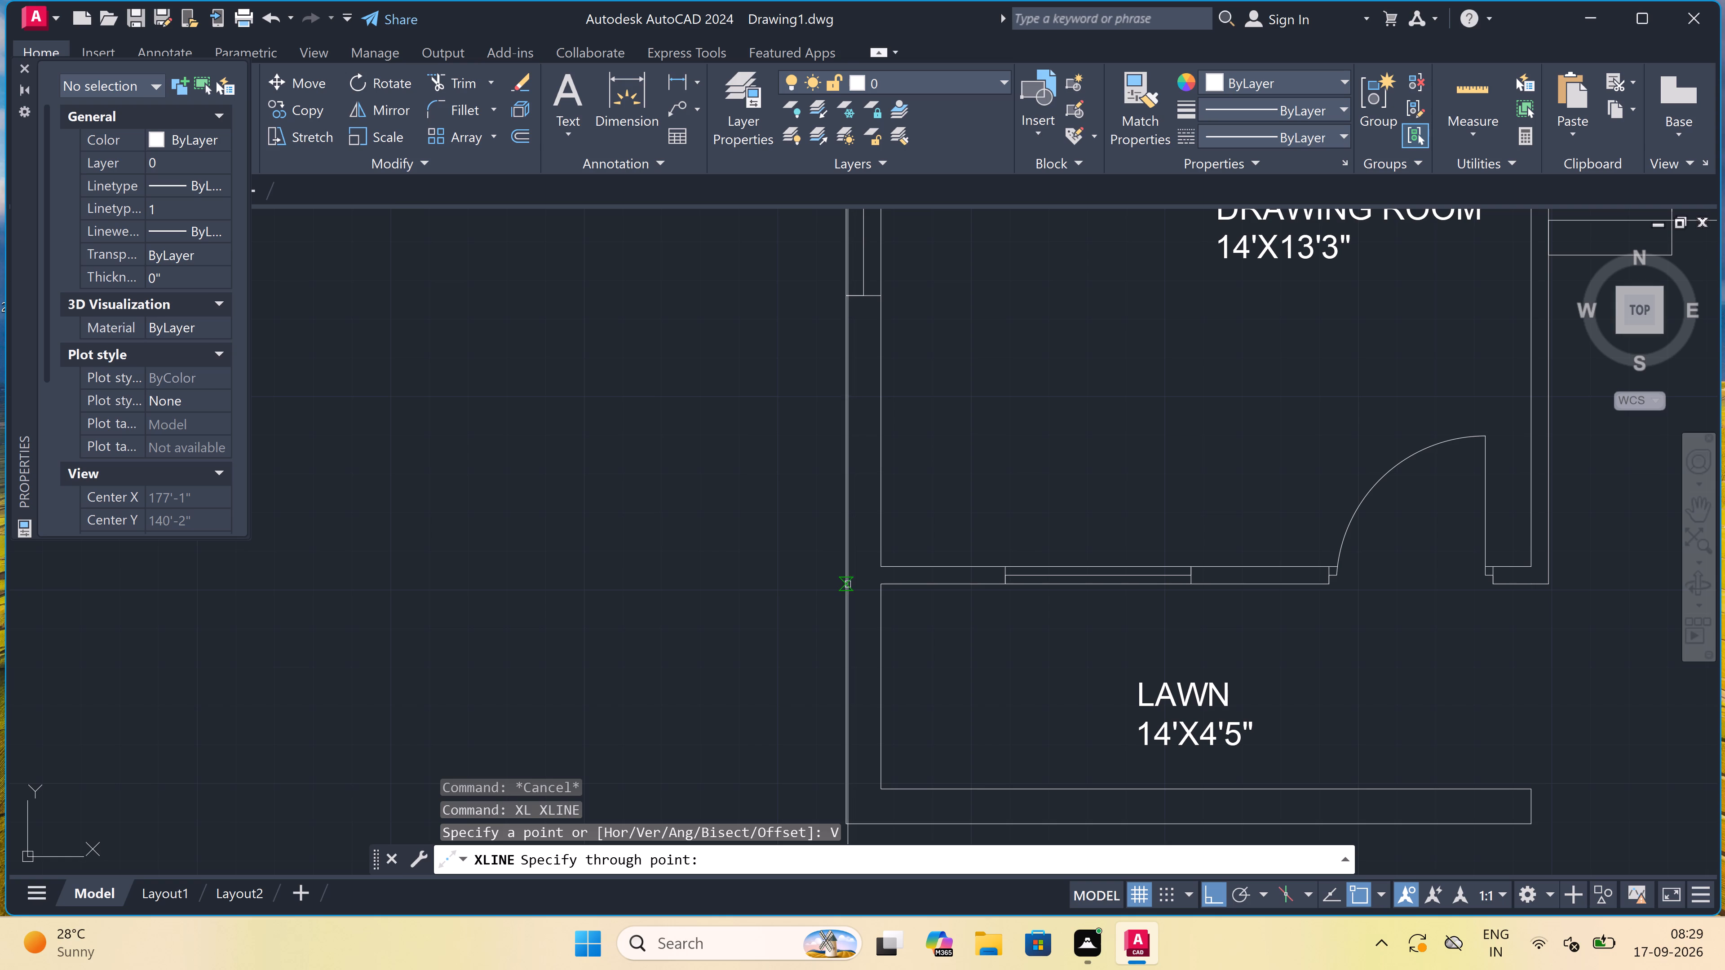
pyautogui.doubleClick(845, 584)
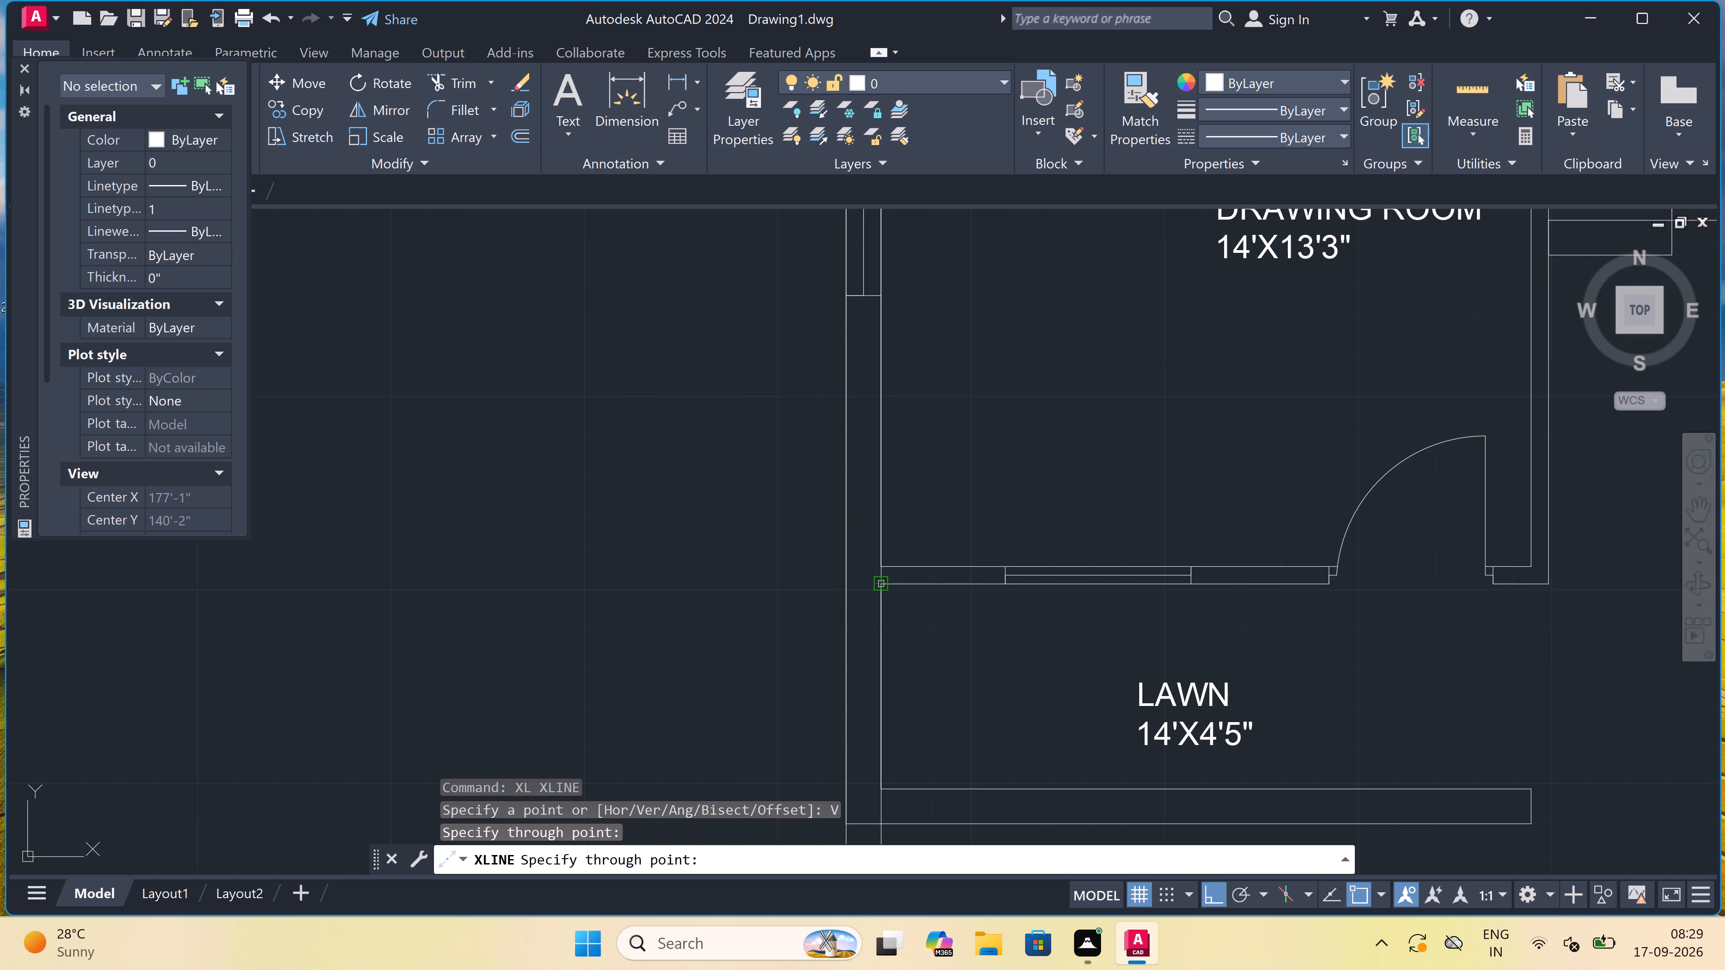
pyautogui.click(882, 585)
# Add vertical construction lines through both ends of the window in the wall between the drawing room and the lawn.
pyautogui.scroll(-3, 882, 585)
pyautogui.scroll(5, 899, 573)
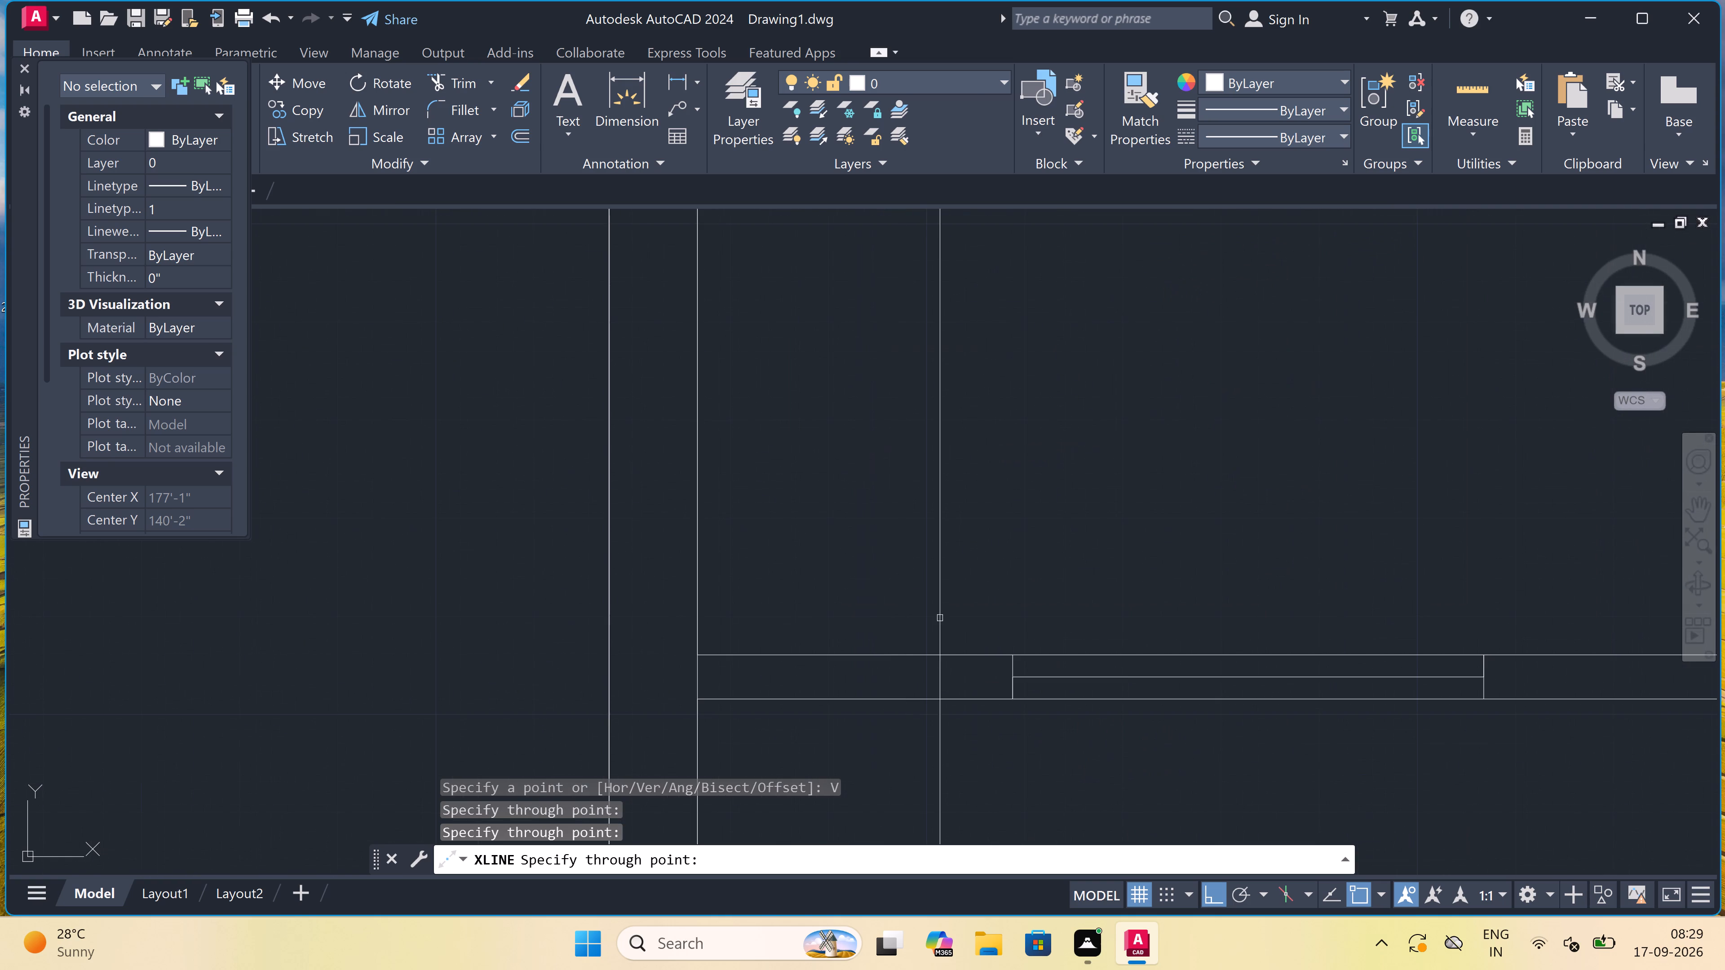
pyautogui.scroll(-4, 954, 639)
pyautogui.scroll(2, 970, 682)
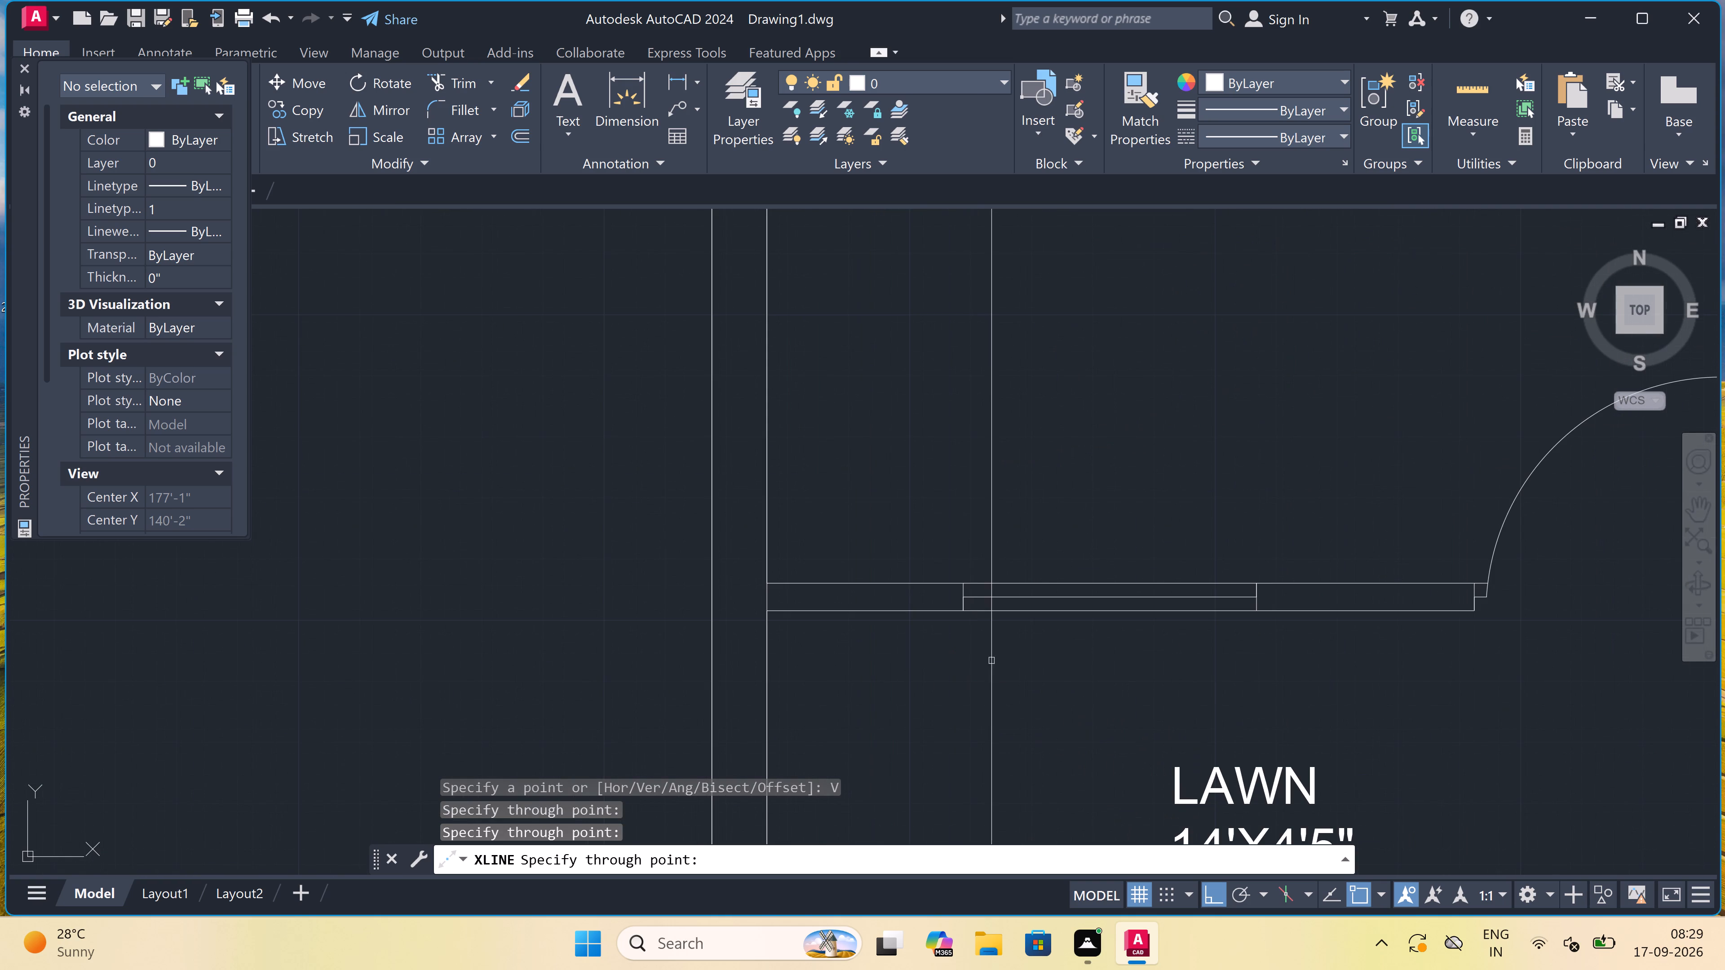
pyautogui.scroll(2, 975, 614)
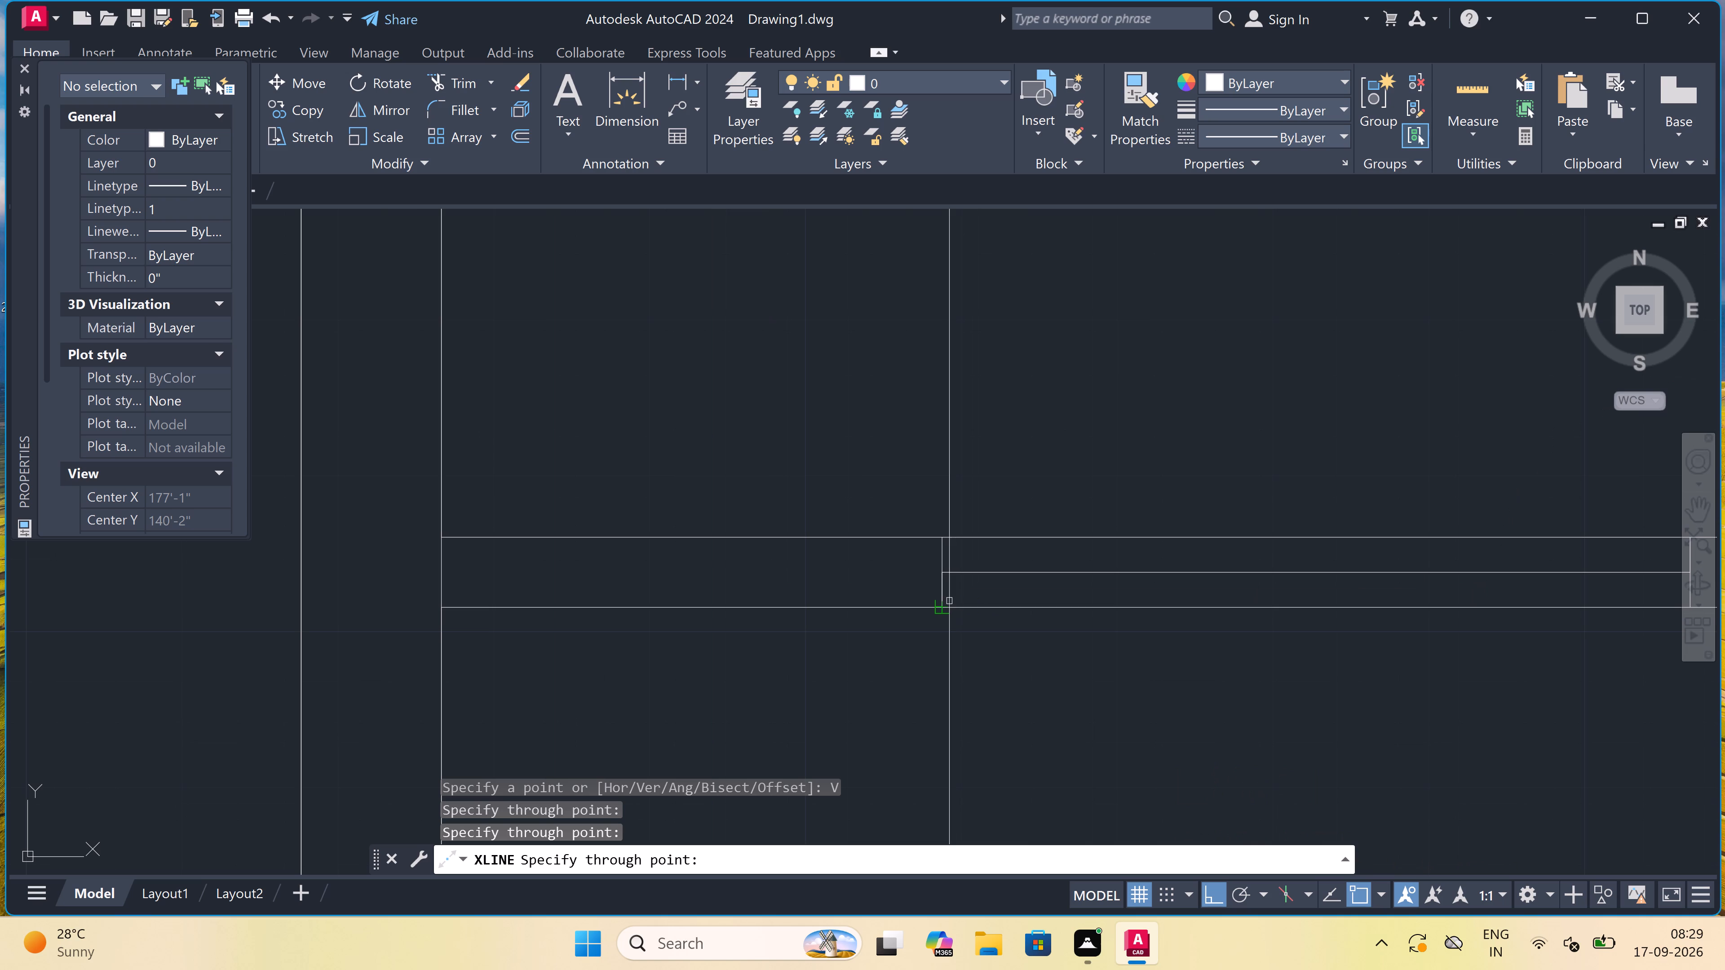
pyautogui.click(939, 603)
pyautogui.scroll(-5, 939, 603)
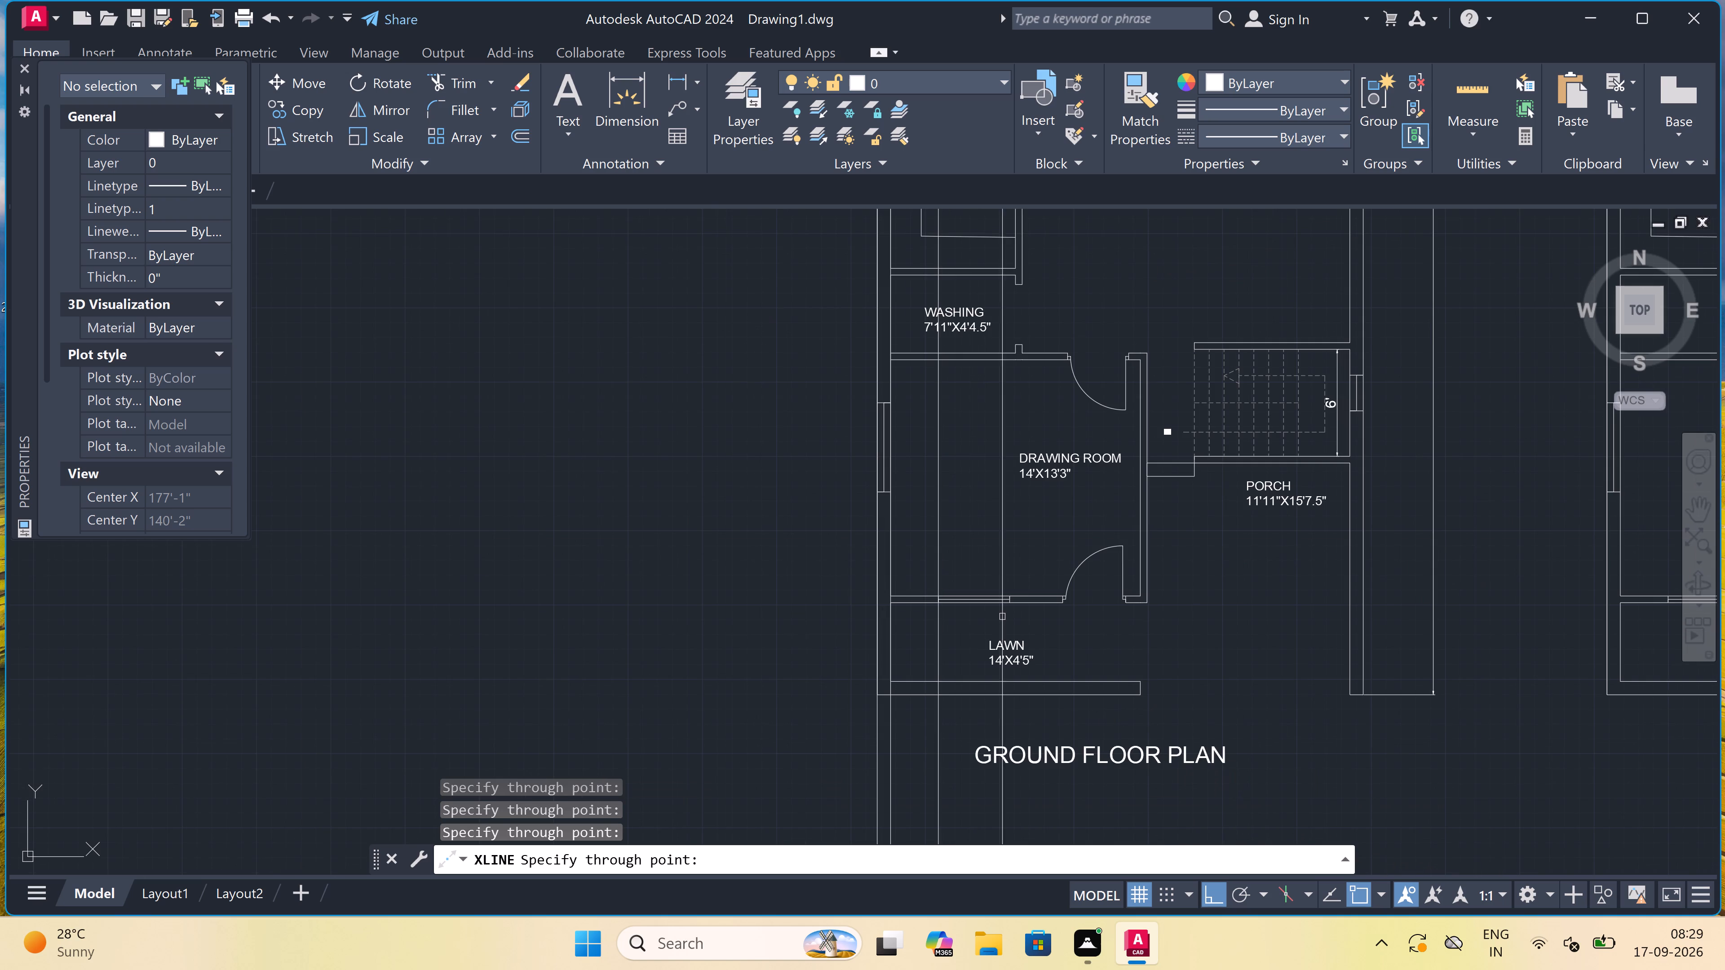
pyautogui.scroll(4, 1009, 624)
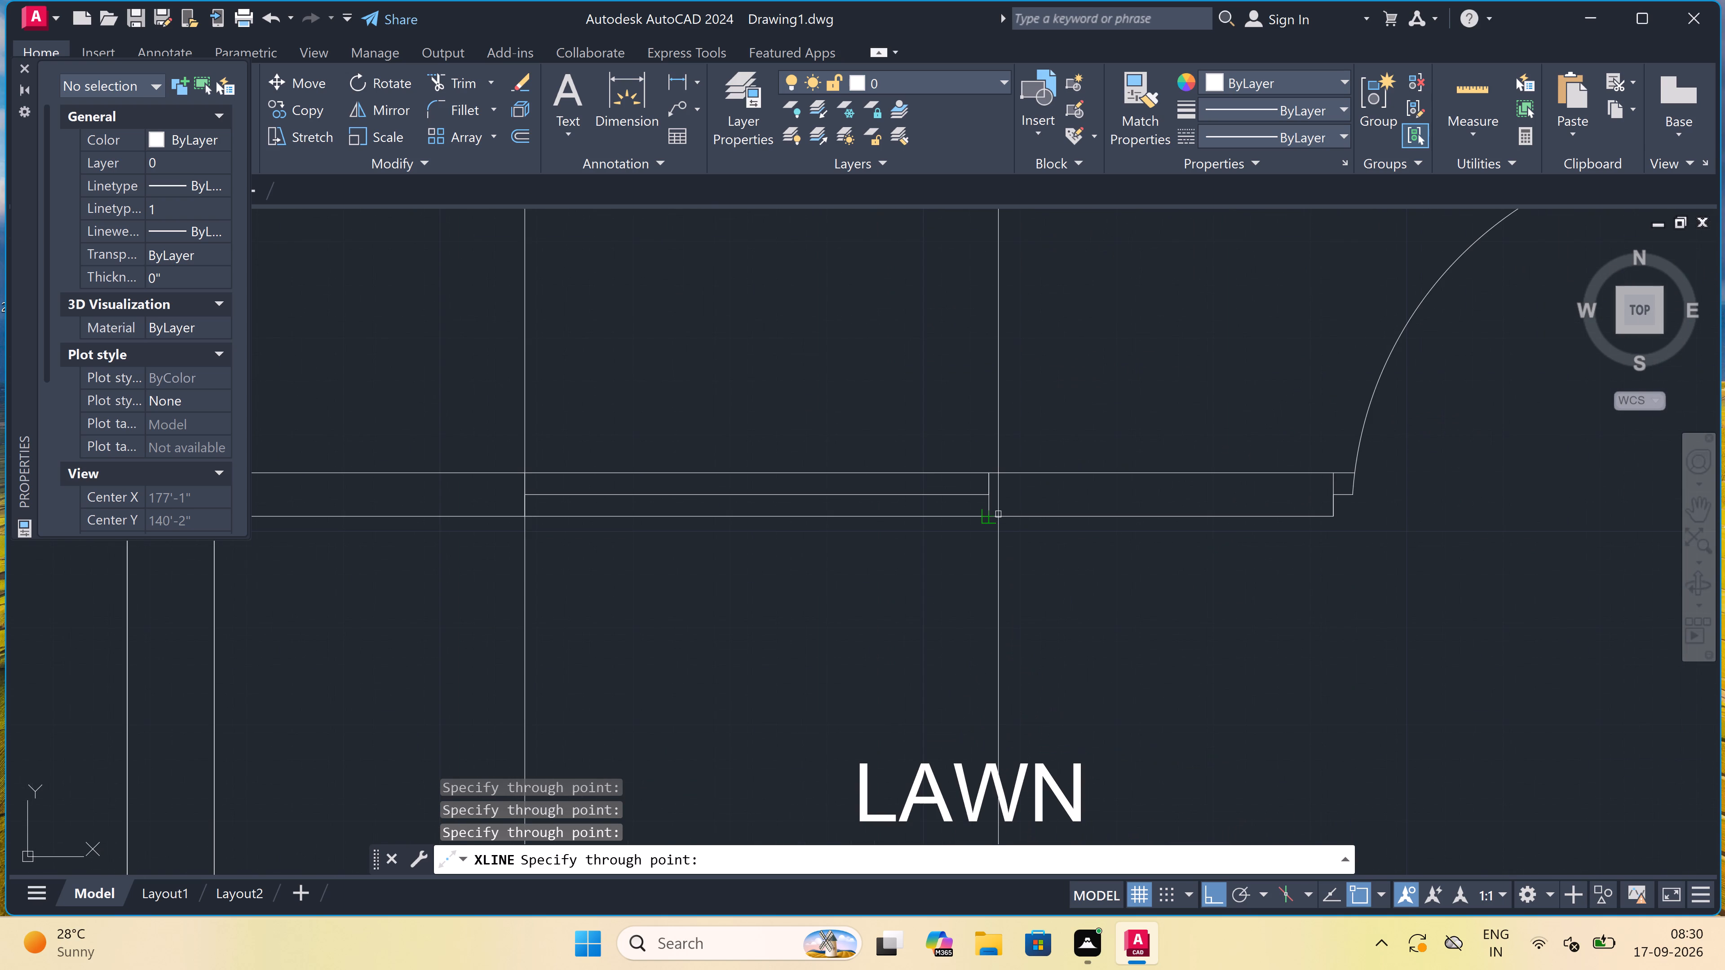
pyautogui.click(994, 514)
# Add vertical construction lines through both jambs of the drawing room door beside the lawn.
pyautogui.scroll(-4, 993, 514)
pyautogui.scroll(4, 1055, 524)
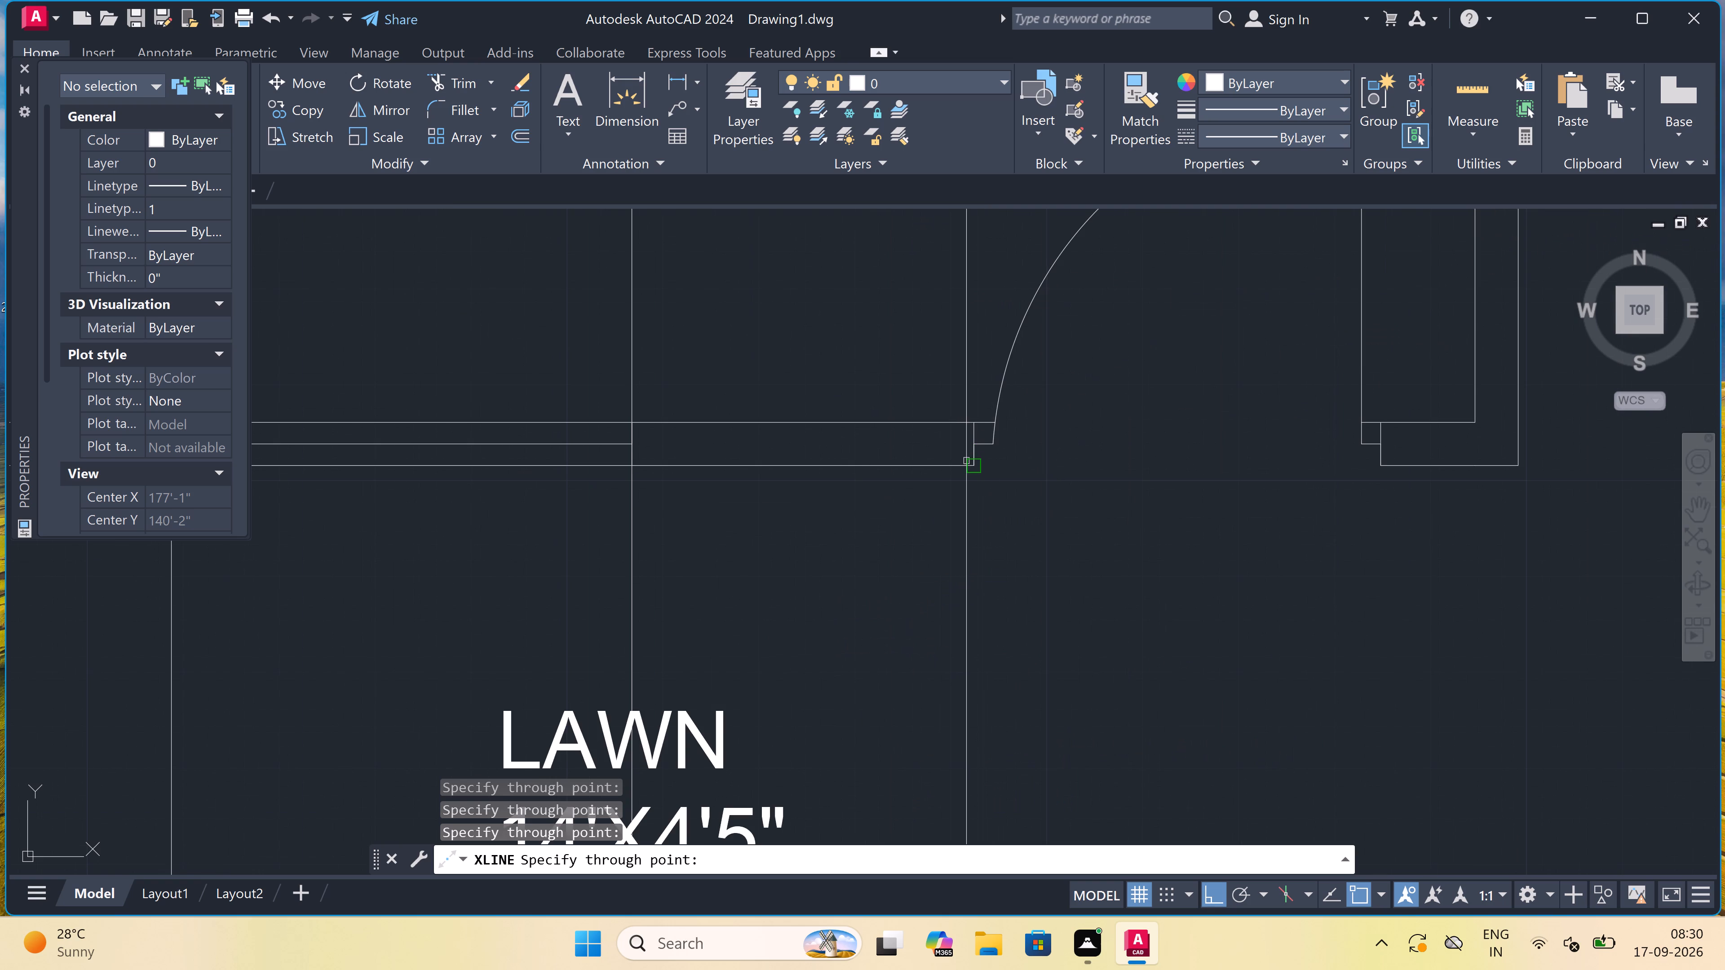
pyautogui.click(972, 471)
pyautogui.scroll(-5, 972, 471)
pyautogui.scroll(3, 1015, 494)
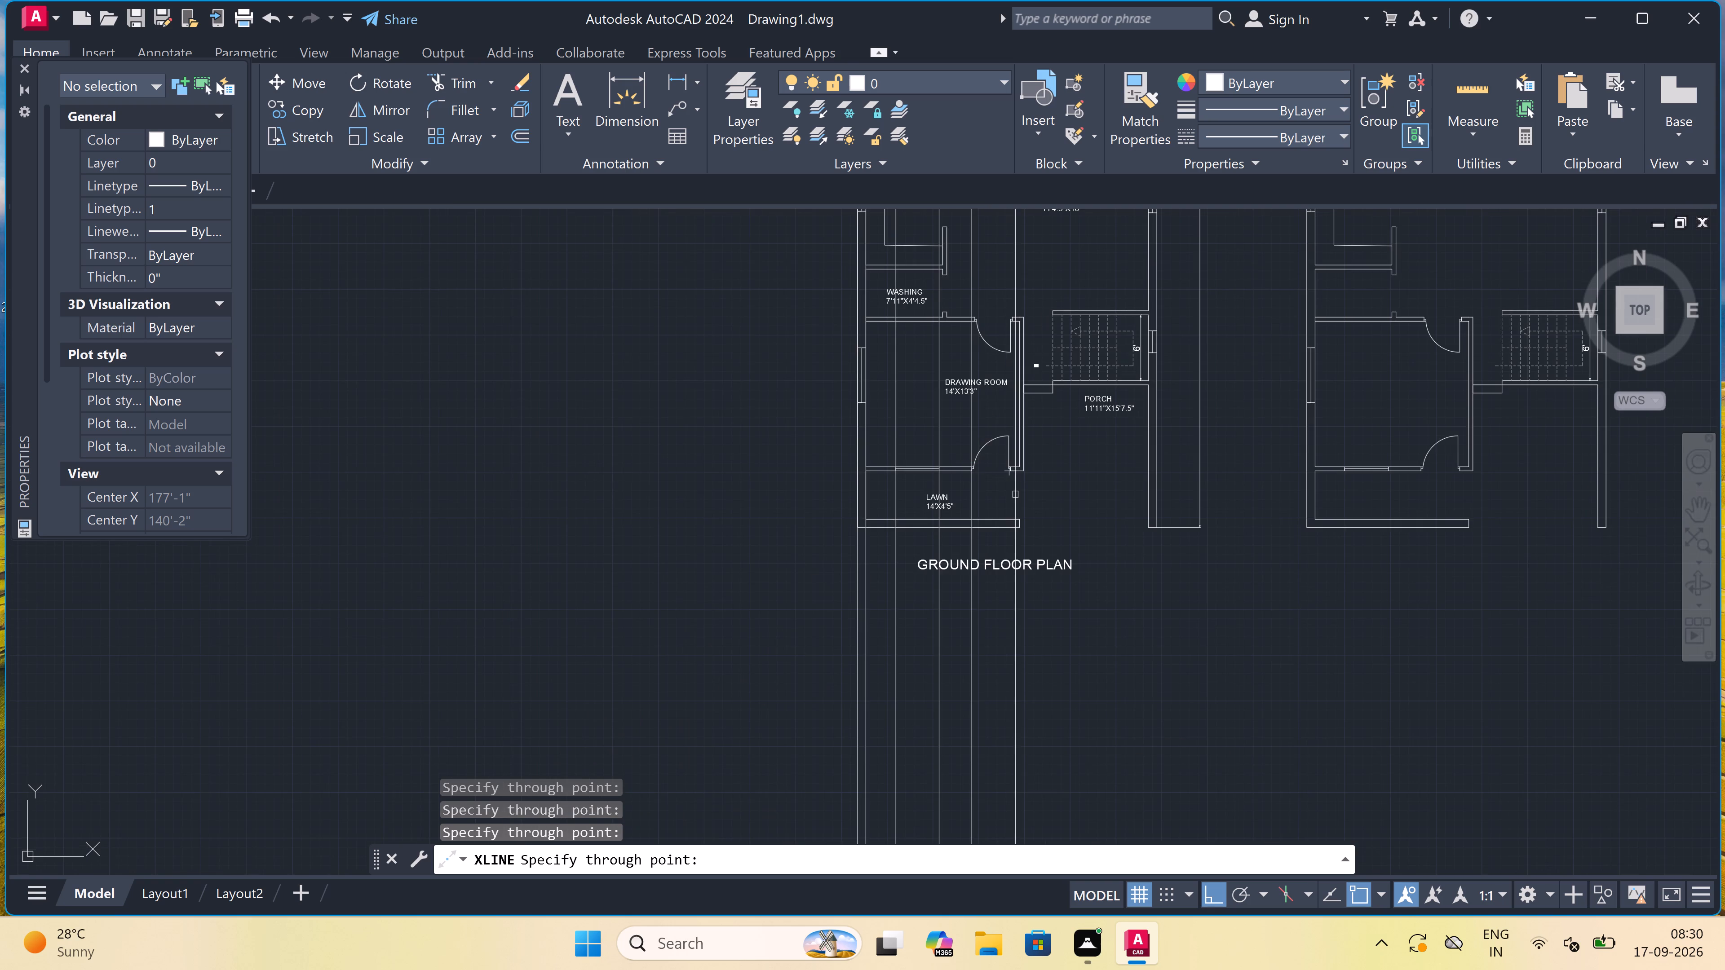
pyautogui.click(989, 381)
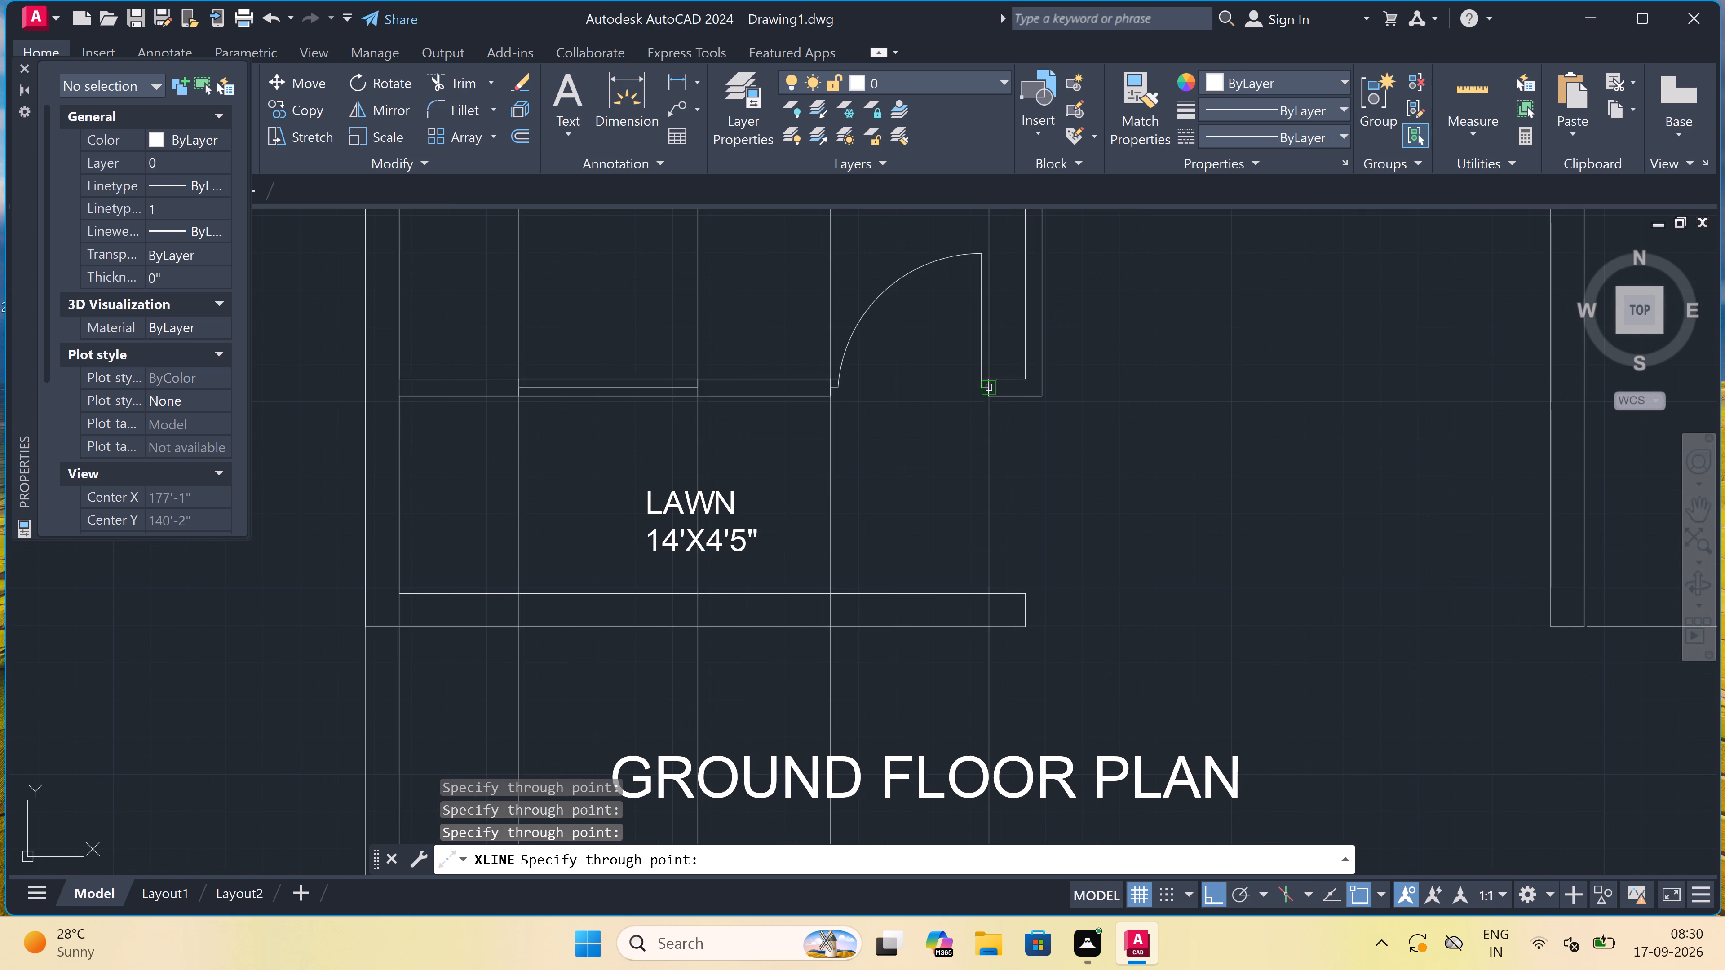
# Add vertical construction lines through the drawing room east wall's outer face and the step's outer corner at the porch.
pyautogui.scroll(-4, 989, 381)
pyautogui.scroll(3, 989, 381)
pyautogui.scroll(-2, 994, 383)
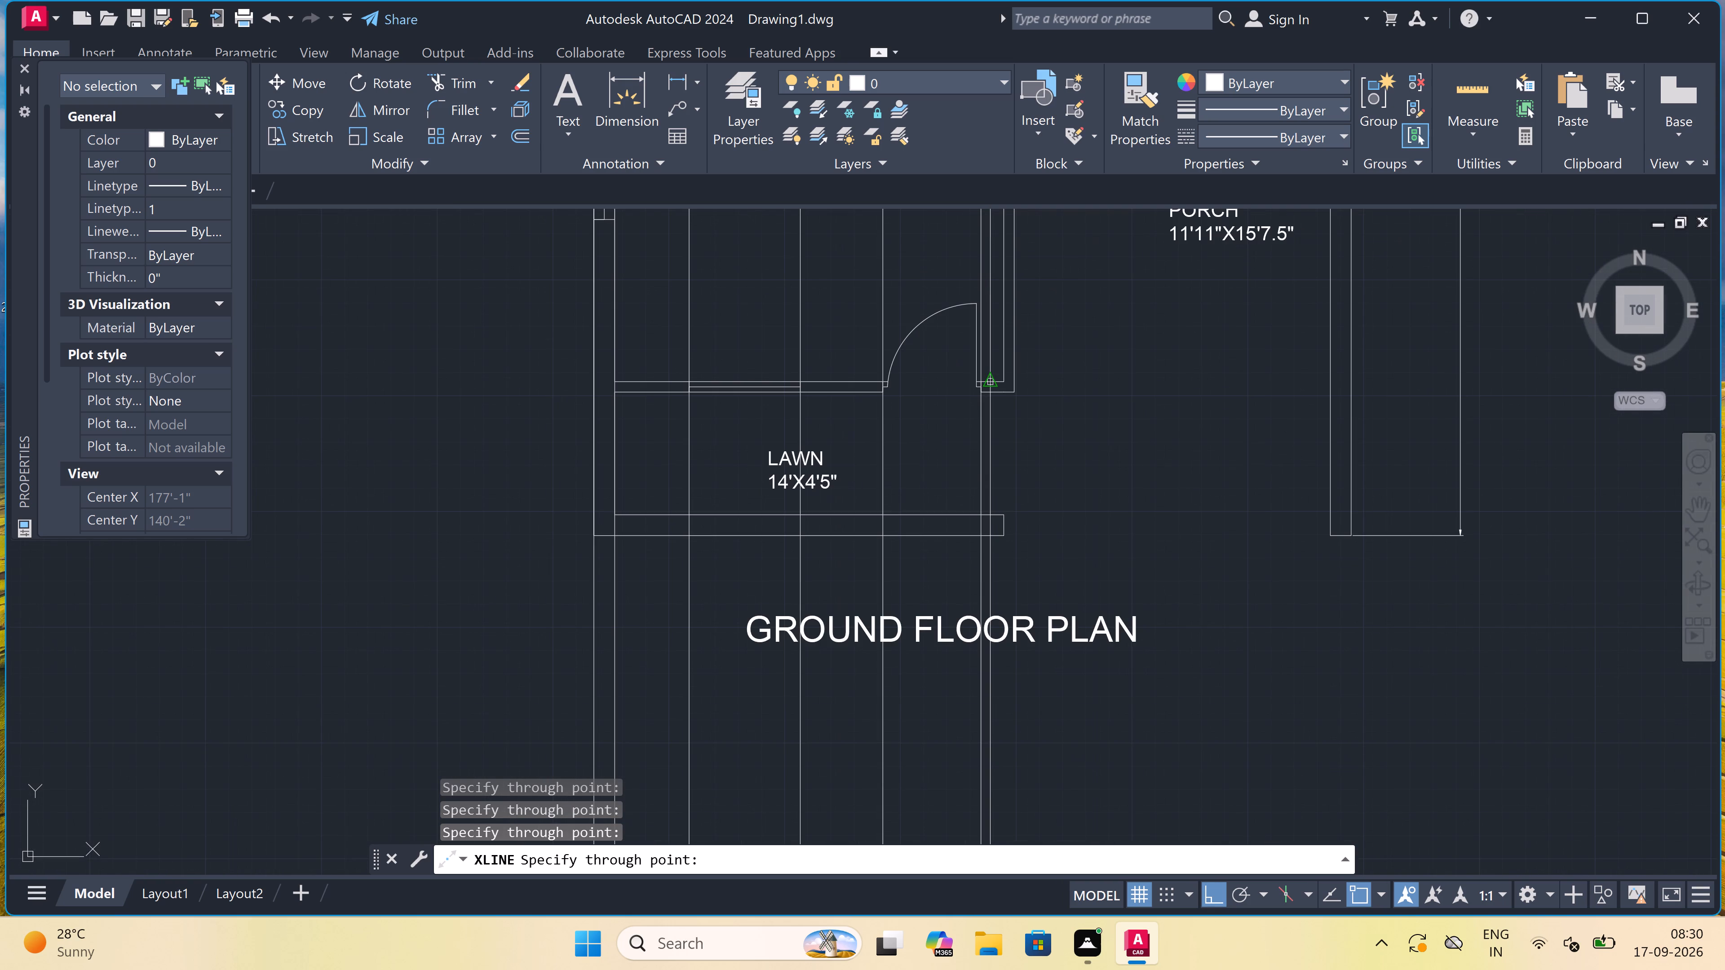
pyautogui.scroll(-1, 995, 383)
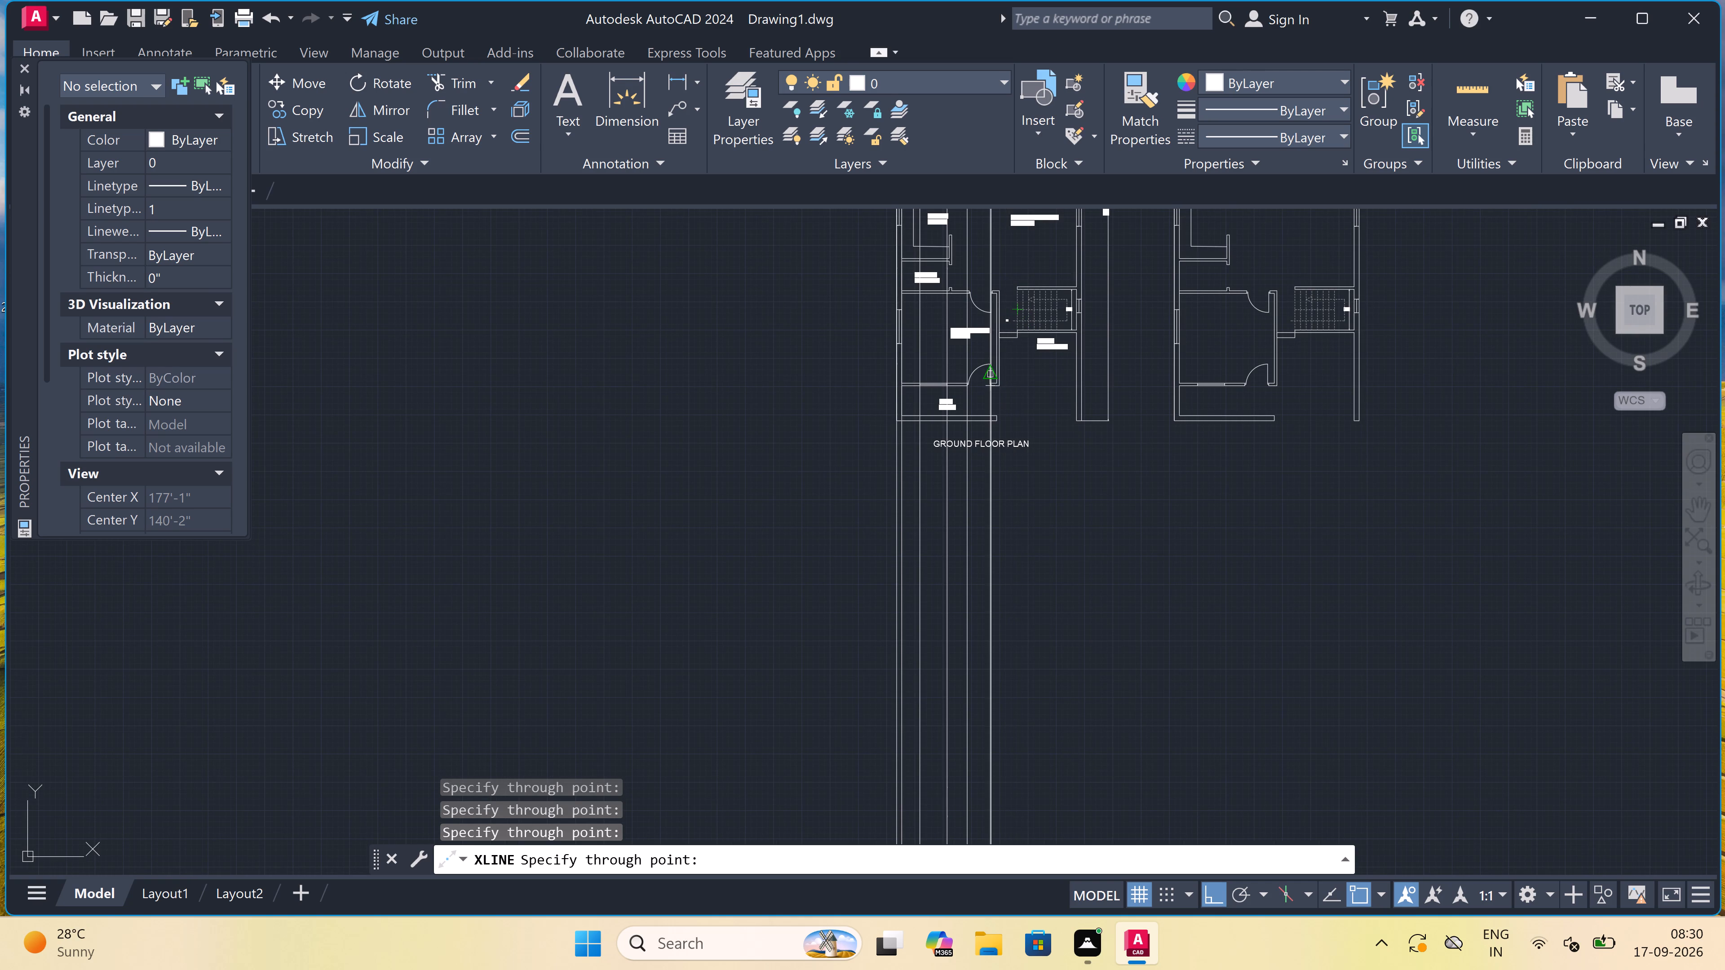
pyautogui.scroll(2, 989, 375)
pyautogui.scroll(-1, 989, 375)
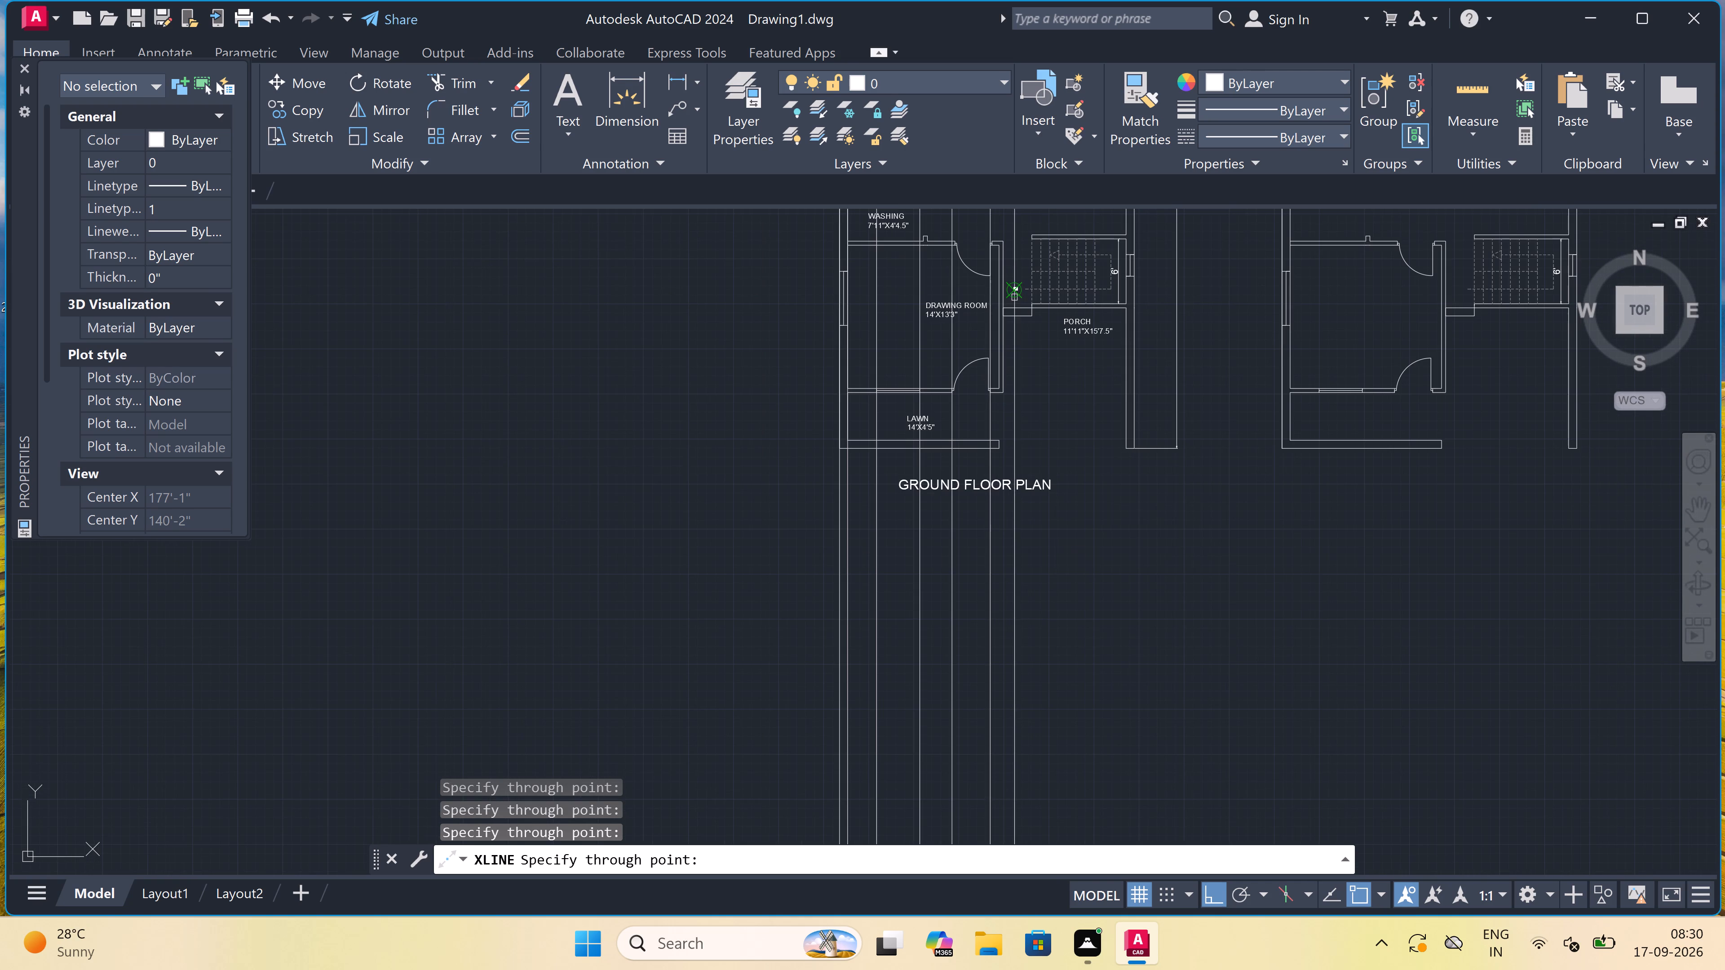
pyautogui.scroll(3, 1014, 295)
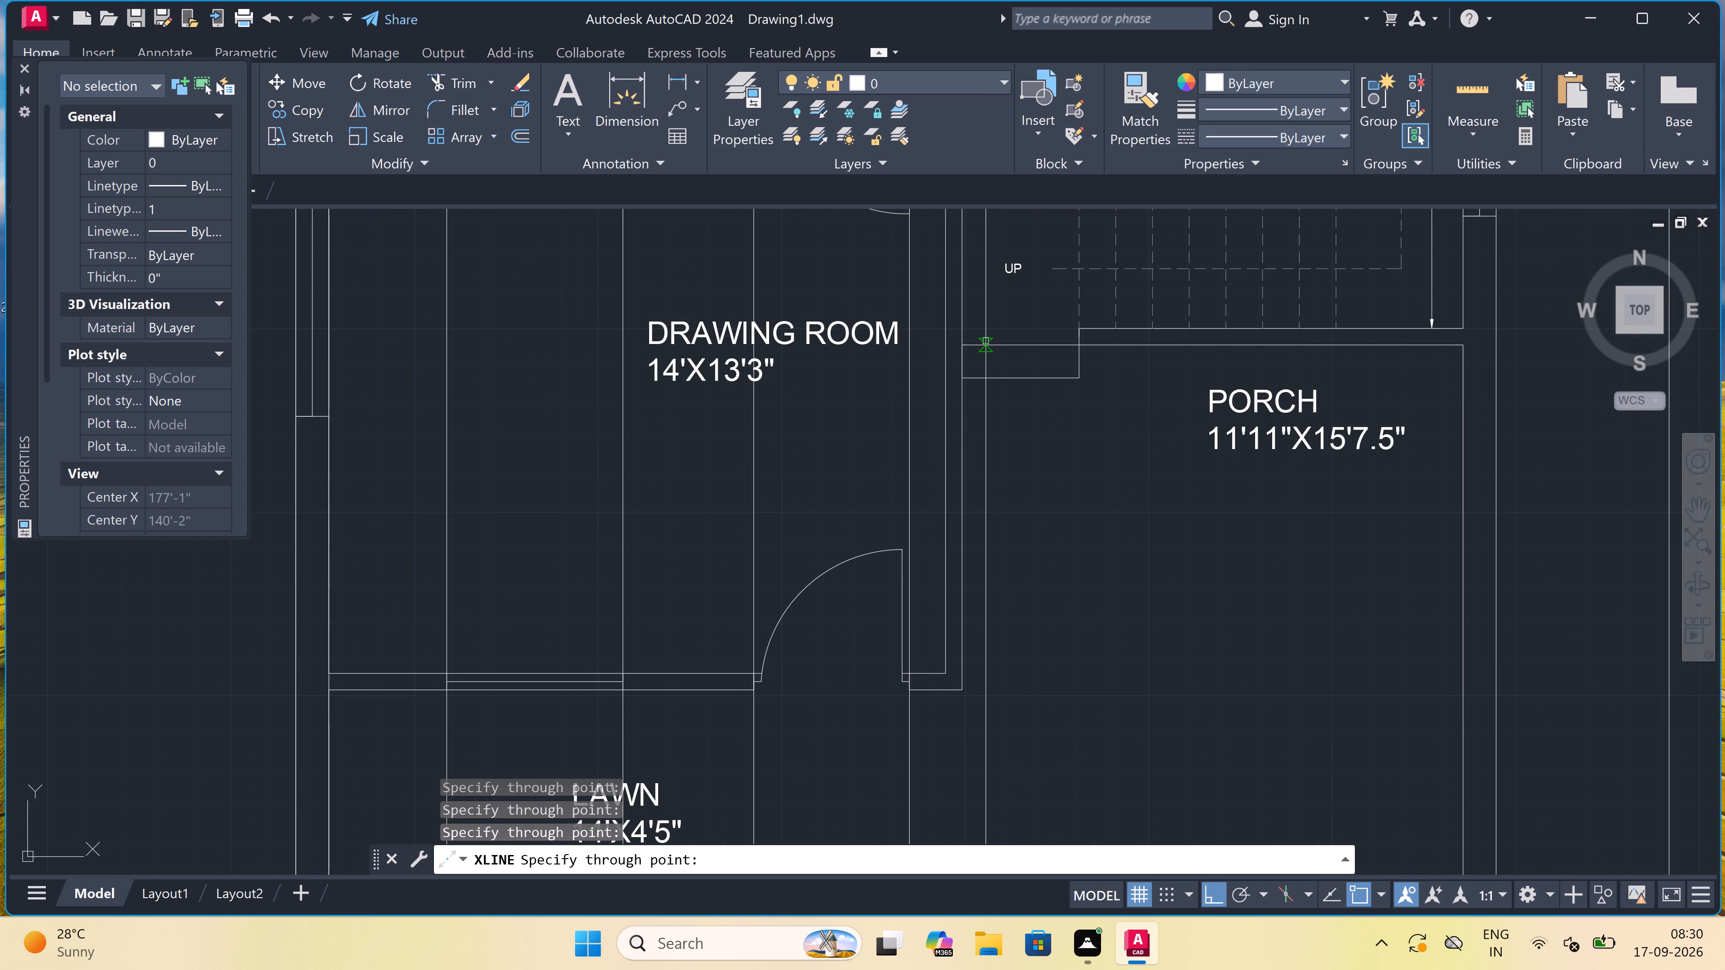
pyautogui.scroll(1, 973, 339)
pyautogui.click(952, 354)
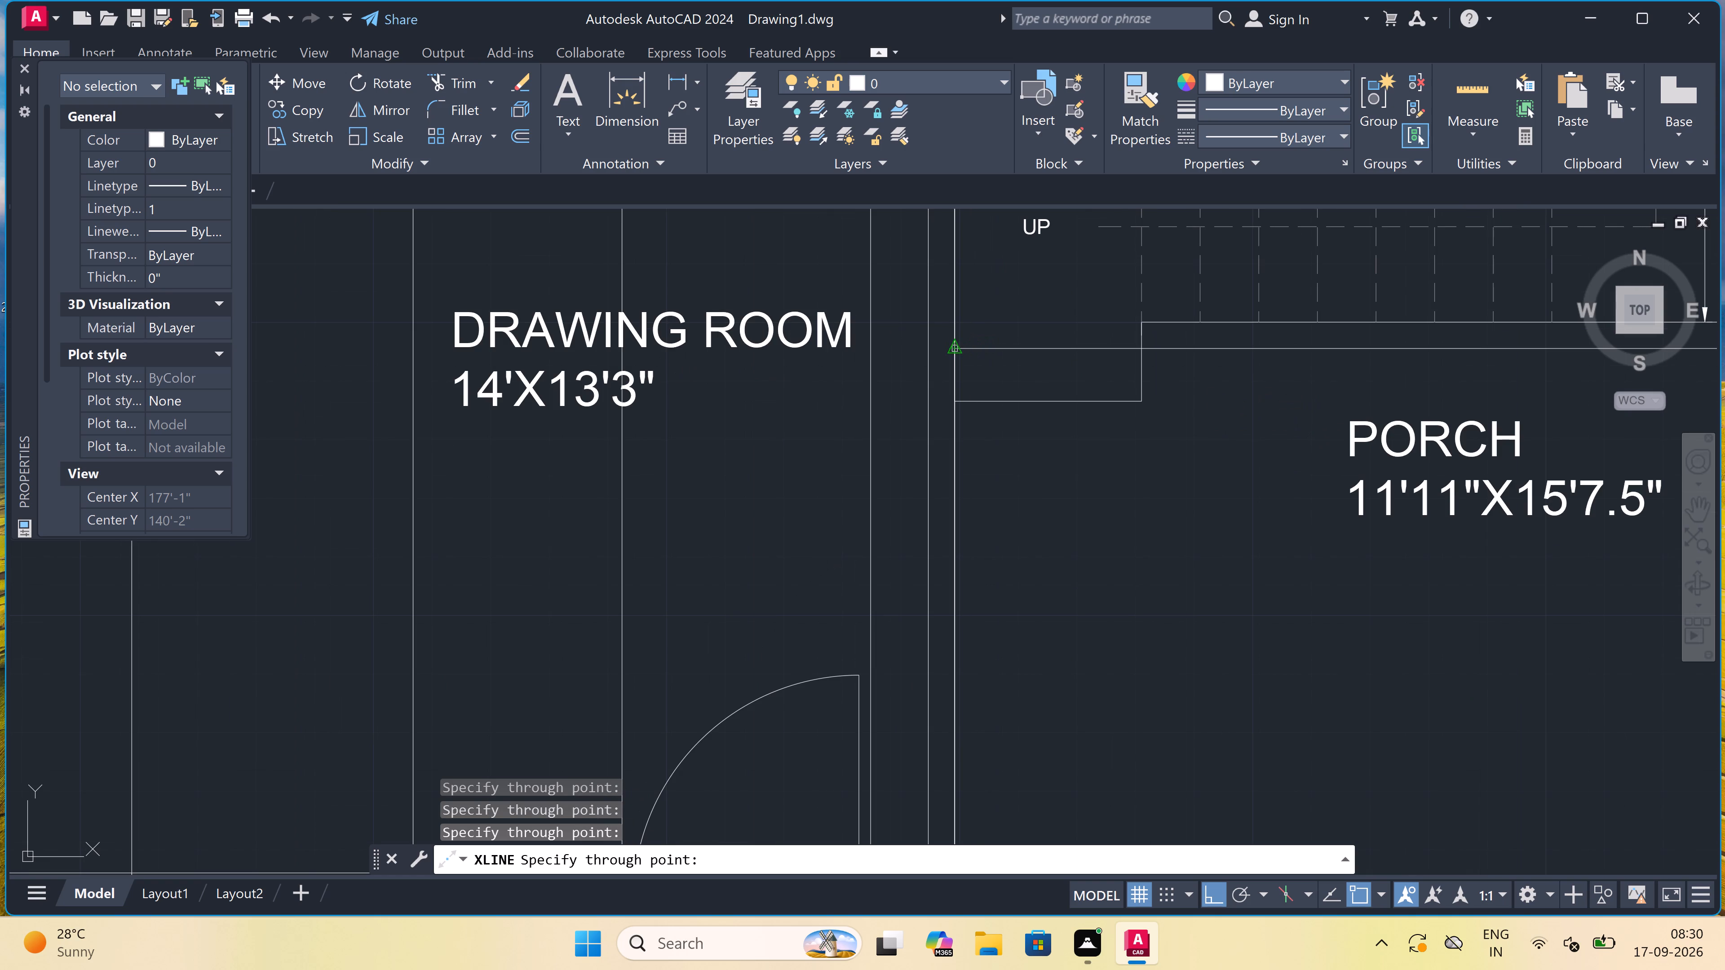
pyautogui.click(1140, 352)
# Add vertical construction lines through the inner and outer faces of the labelled plan's east wall beside the porch, and finish the set.
pyautogui.scroll(-5, 1119, 352)
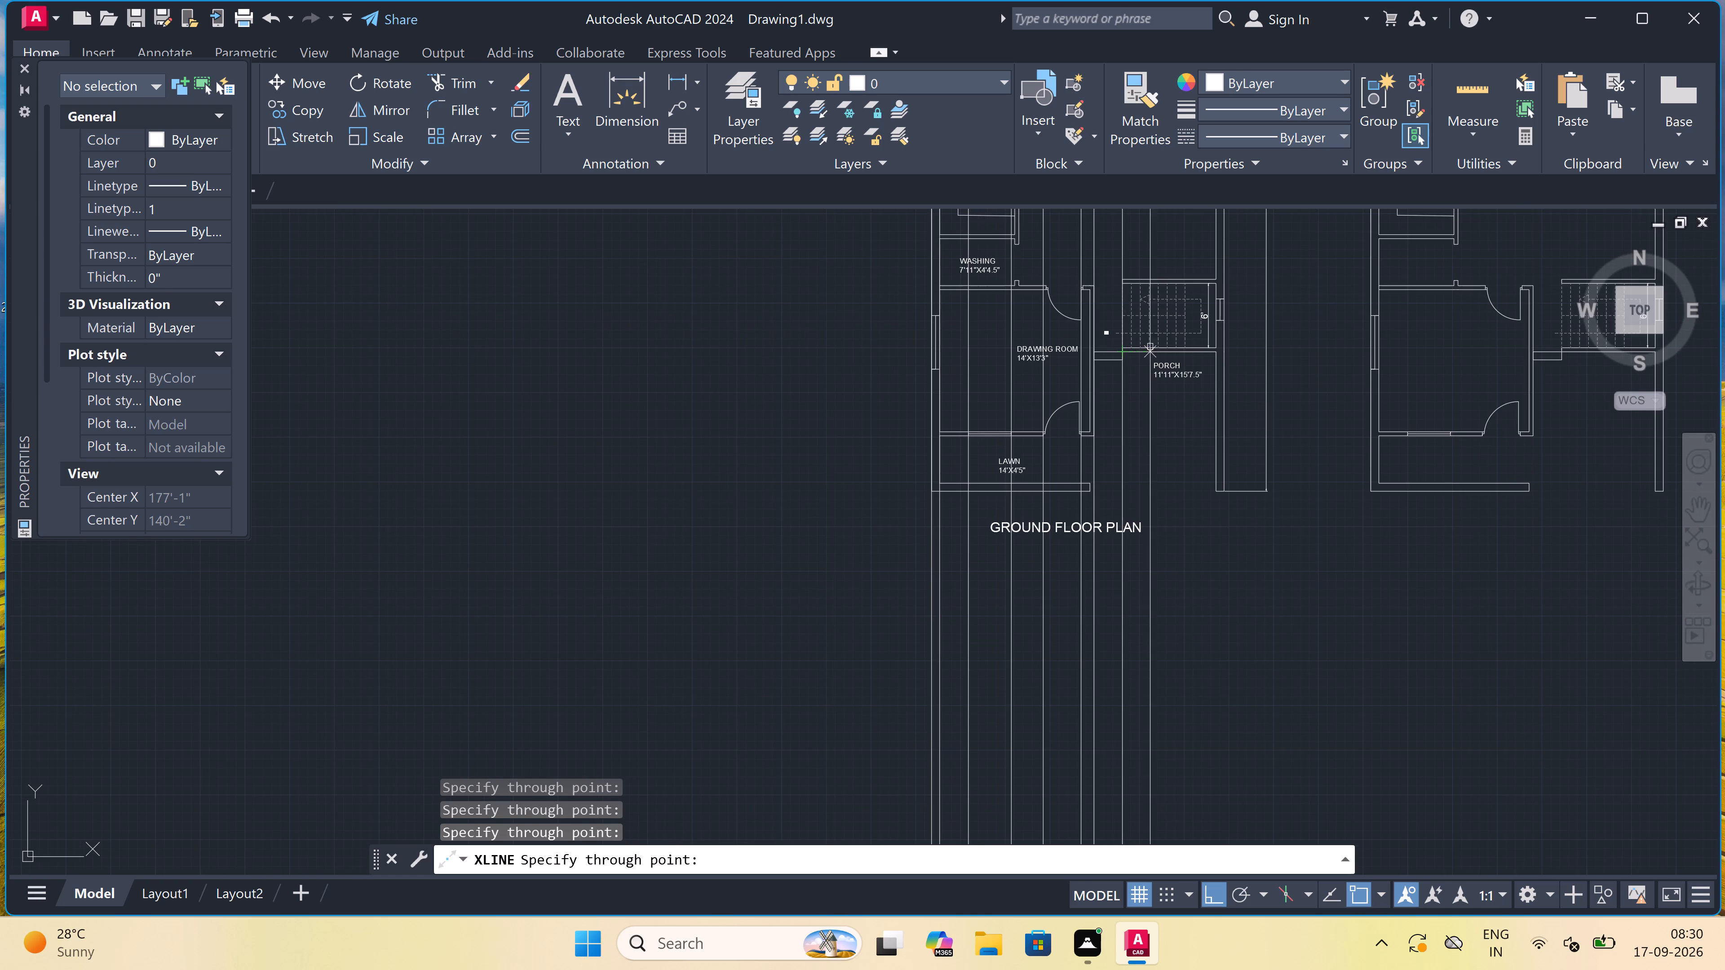
pyautogui.scroll(3, 1228, 343)
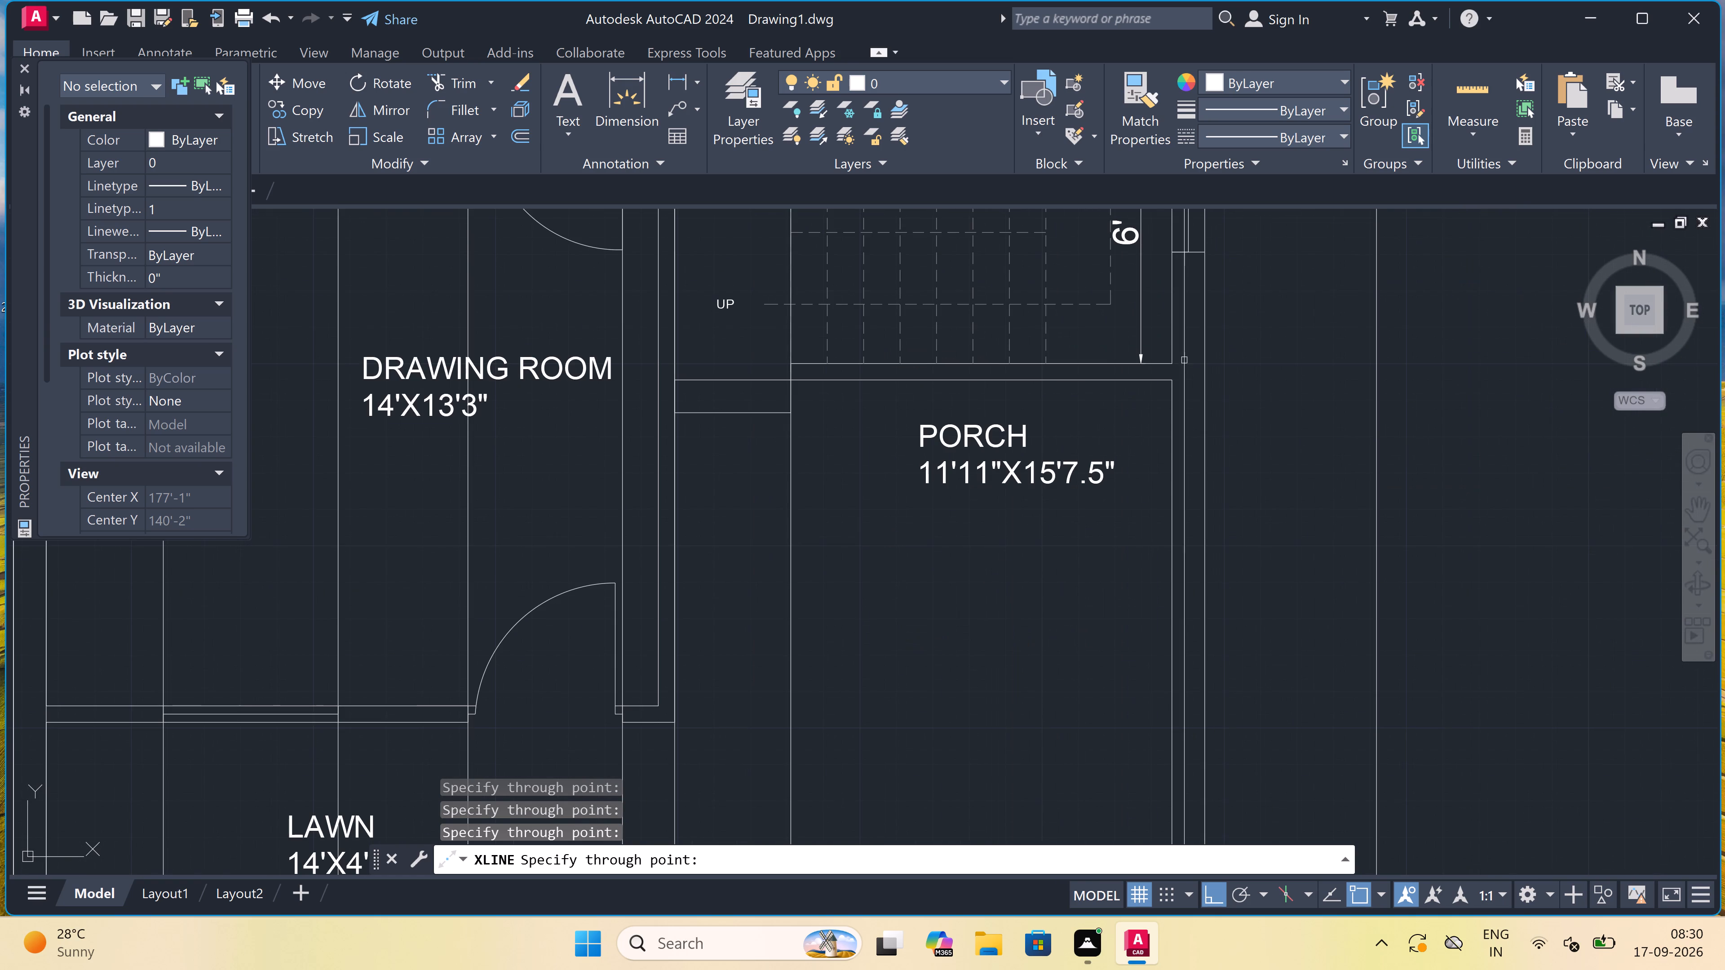
pyautogui.click(1176, 381)
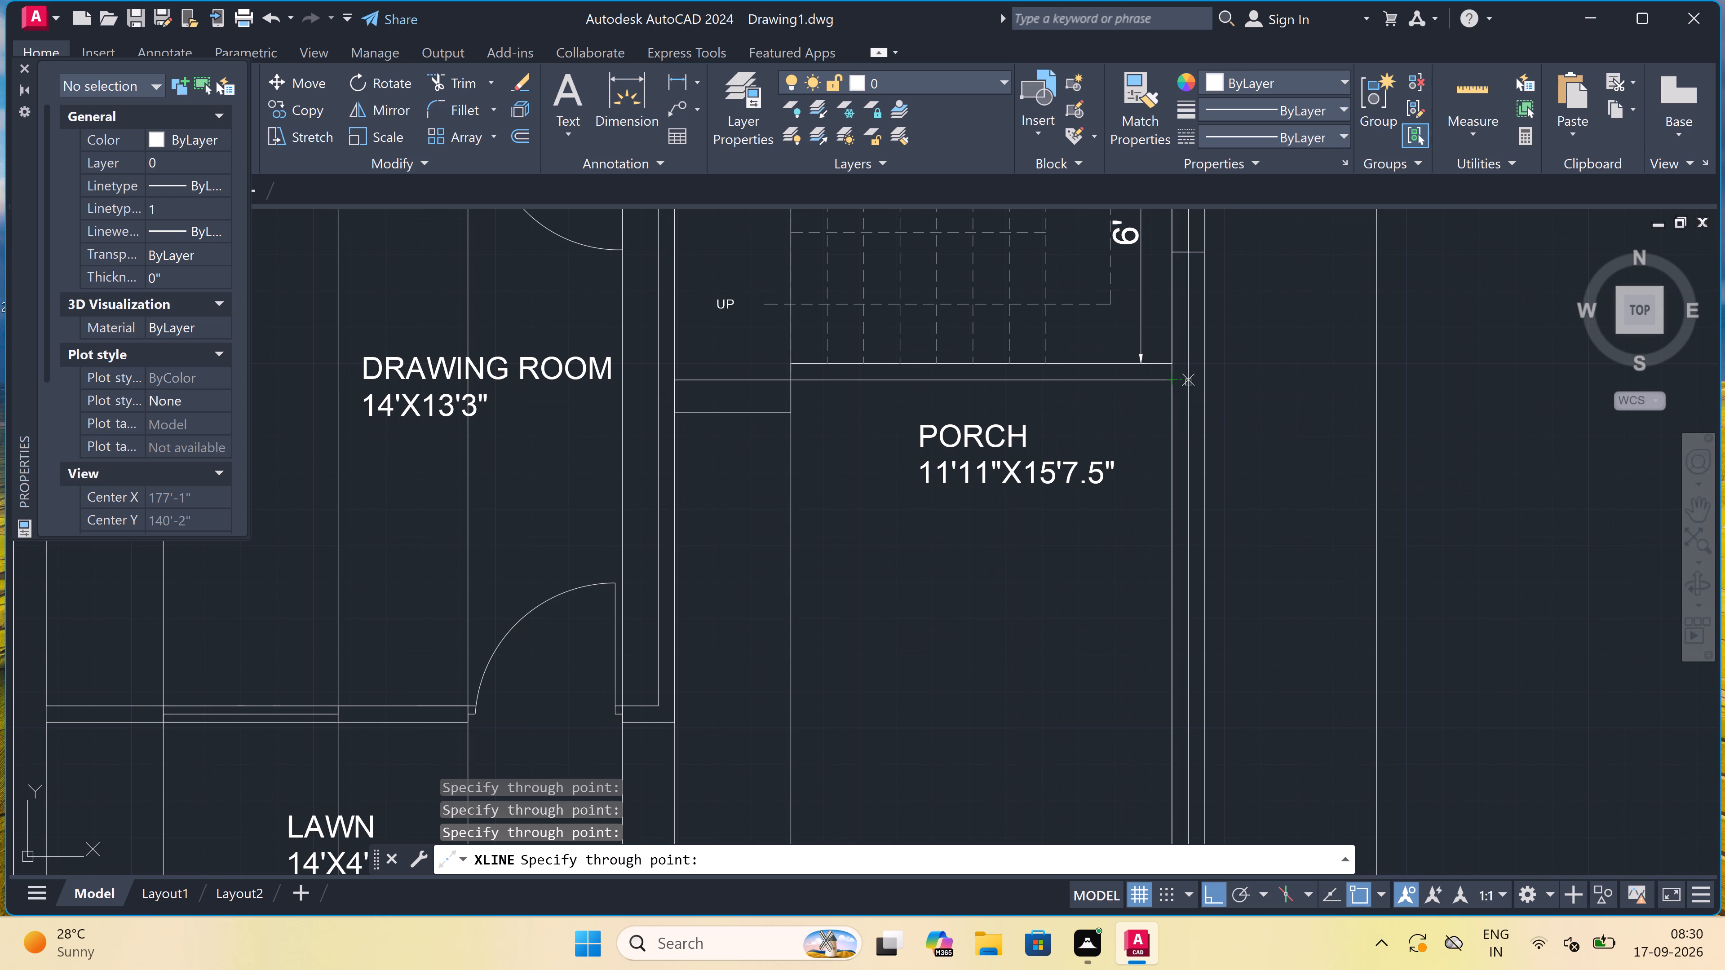
pyautogui.click(1199, 382)
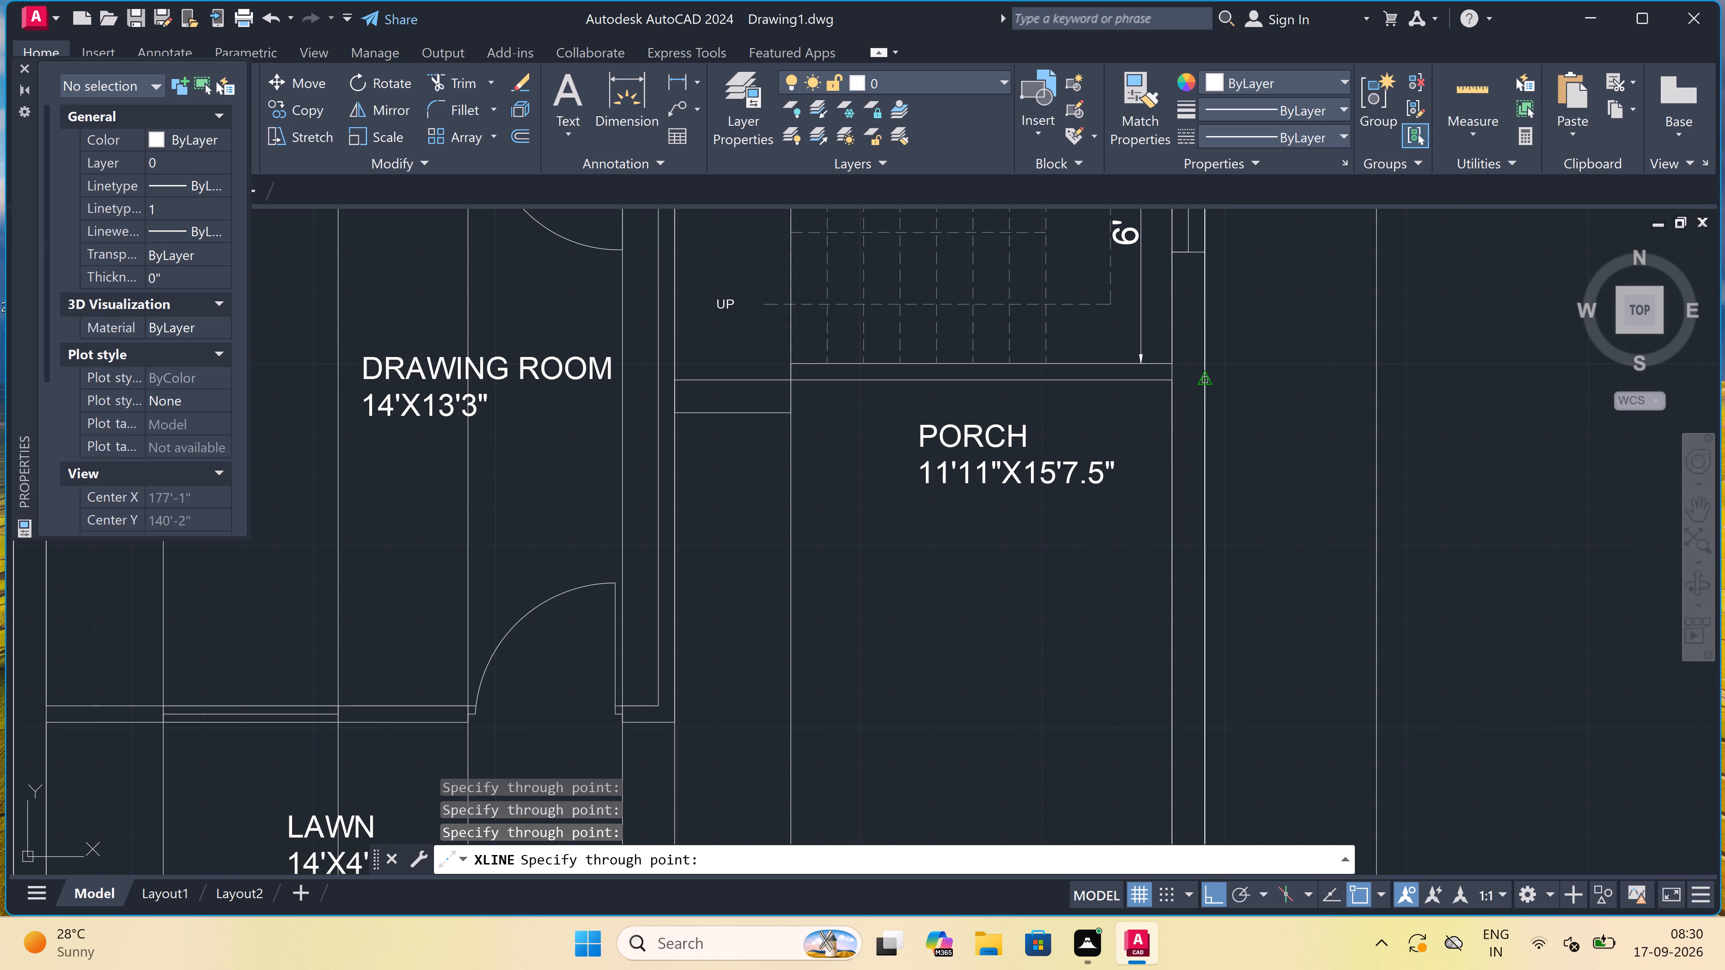
pyautogui.press('Escape')
# Add vertical construction lines through the outer and inner faces of the west wall at section line A on the plan copy.
pyautogui.scroll(-4, 1153, 384)
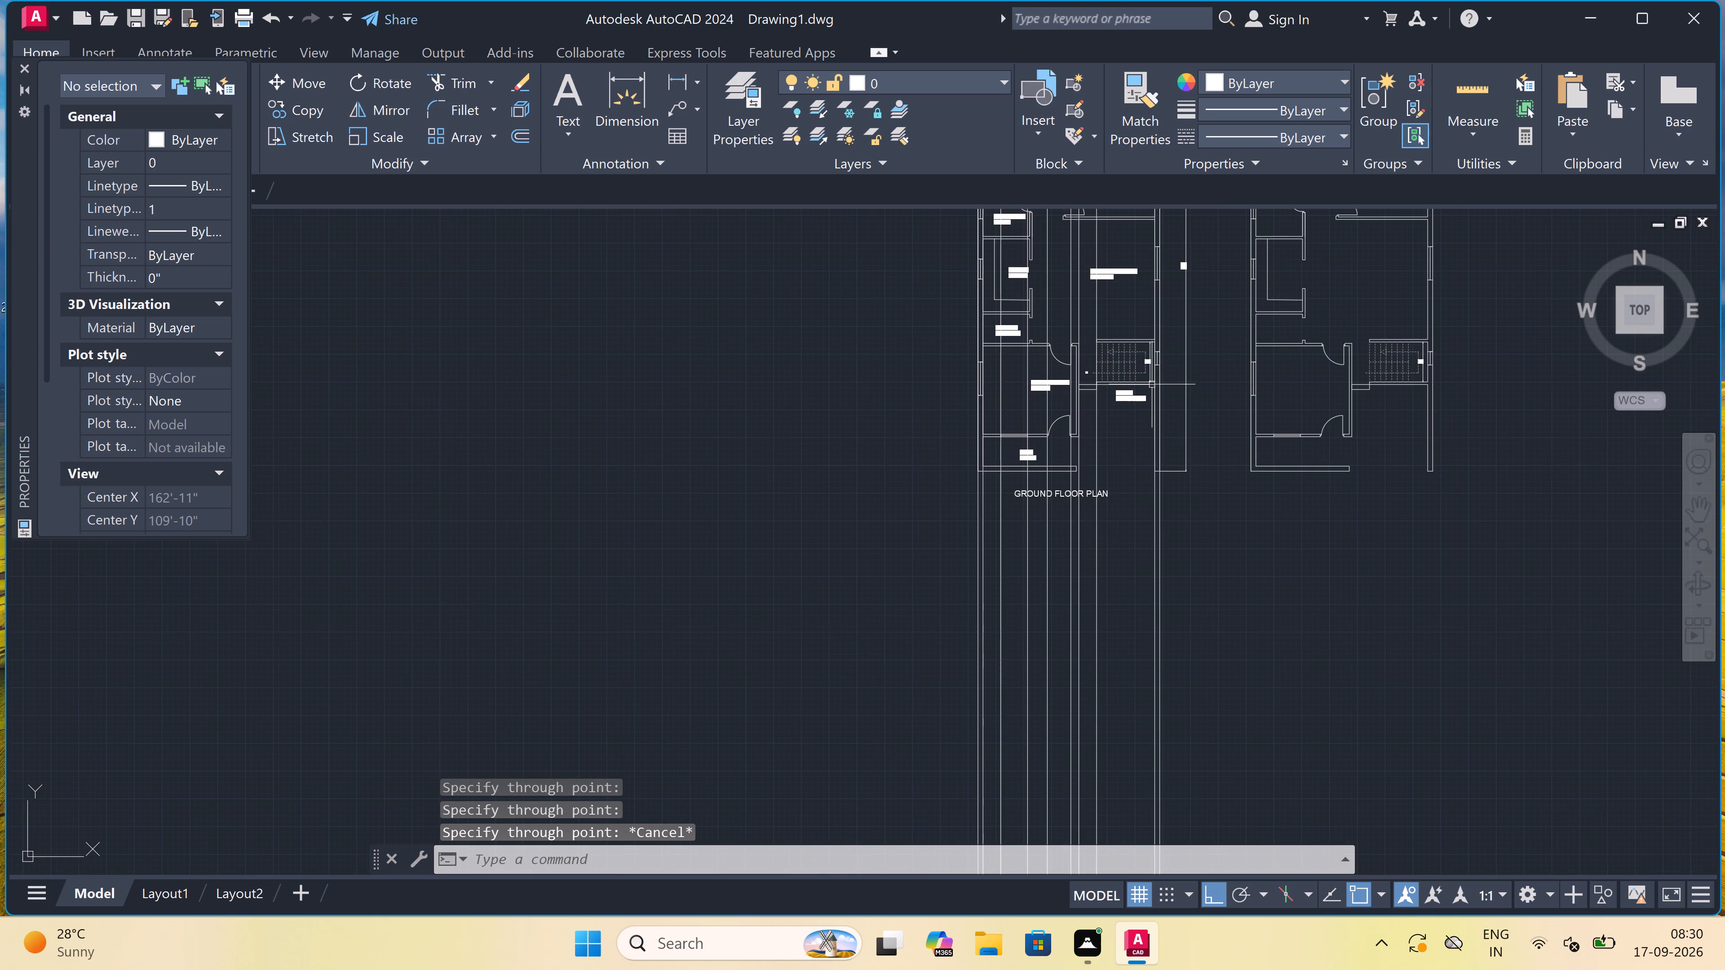
pyautogui.scroll(-2, 1143, 395)
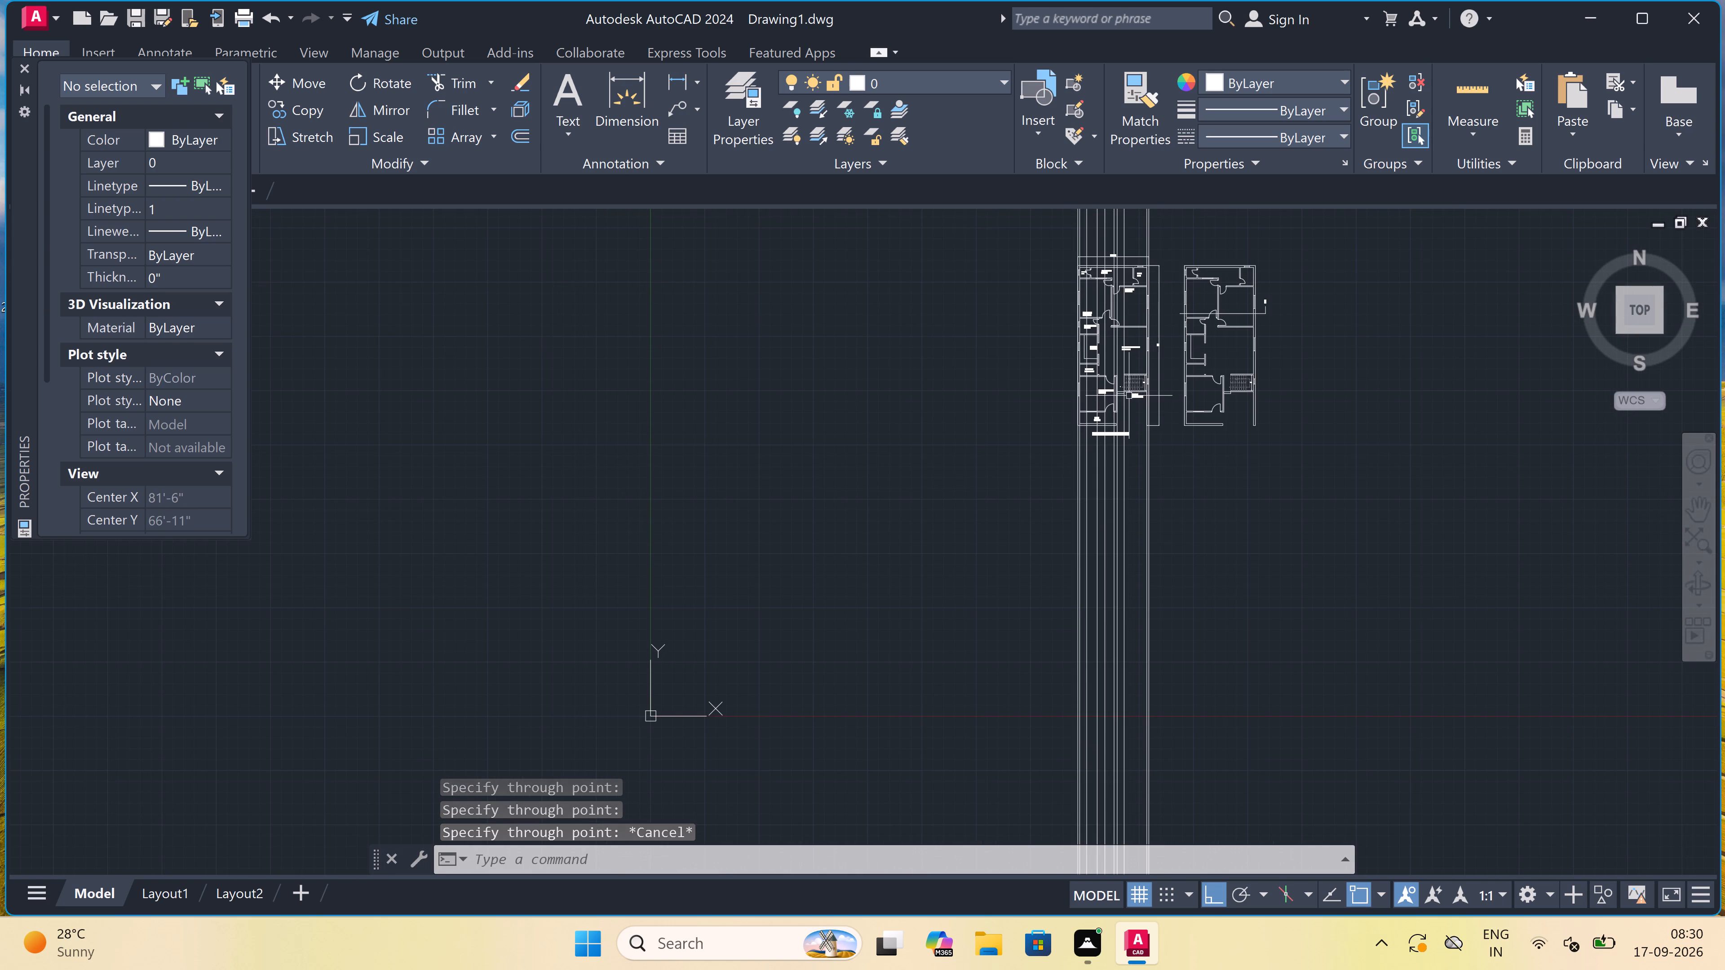
pyautogui.scroll(-2, 1122, 394)
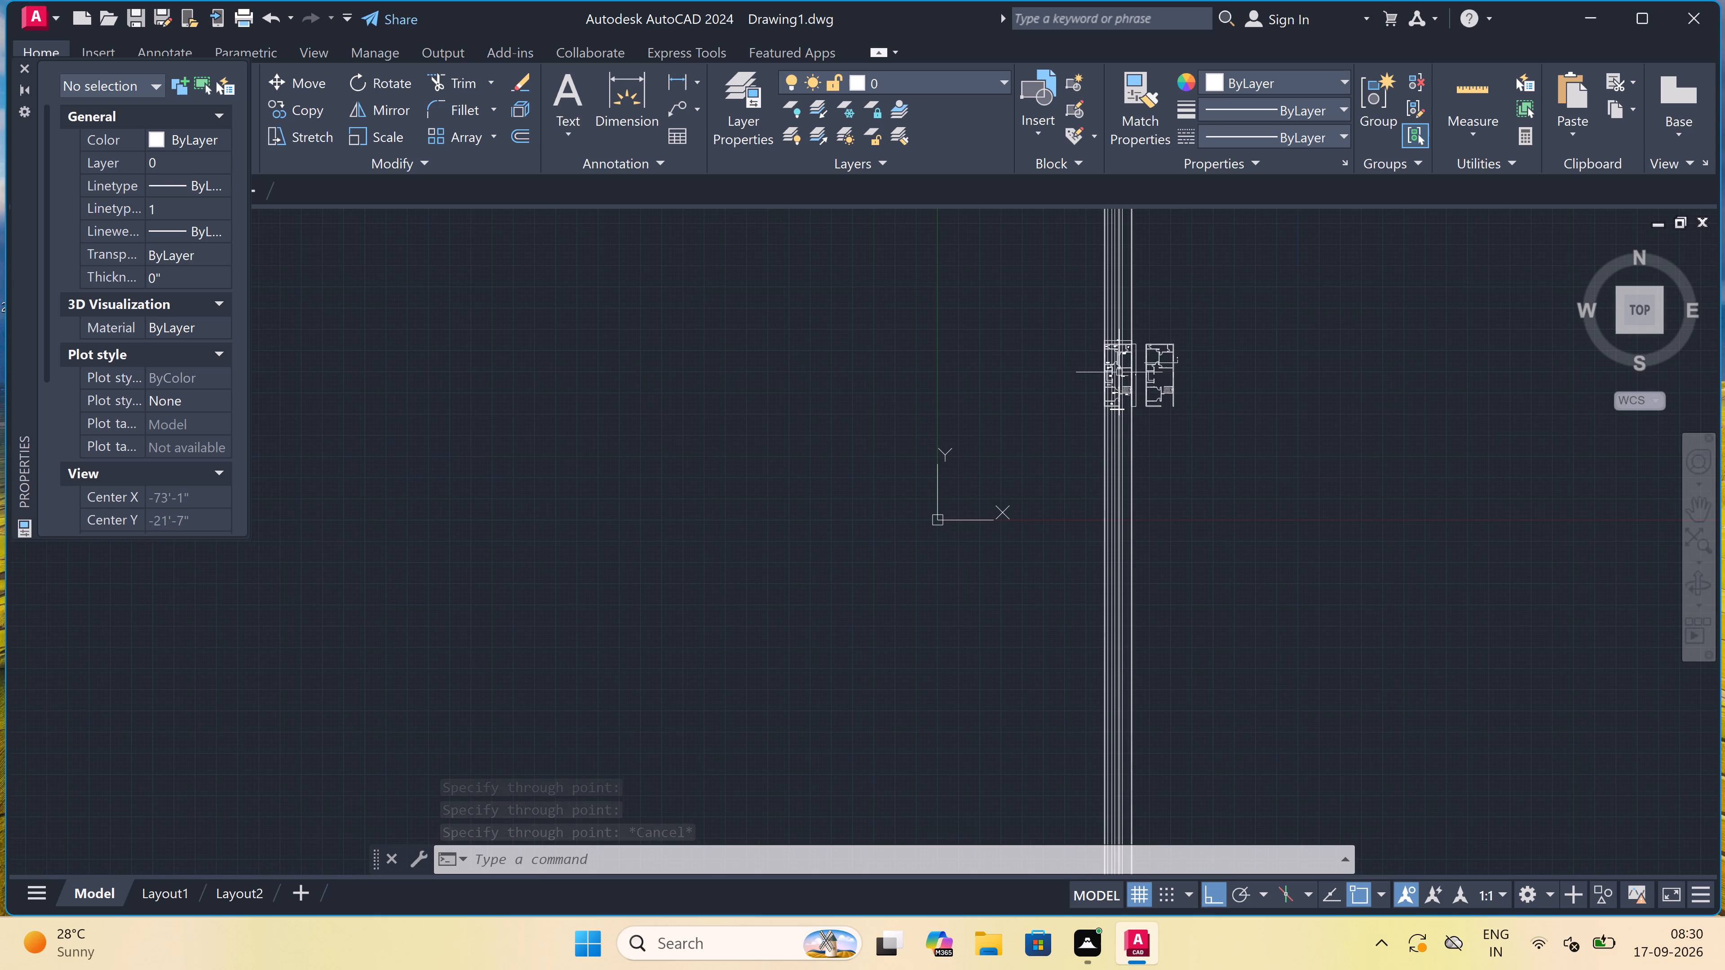
pyautogui.scroll(5, 1108, 344)
pyautogui.scroll(-2, 1132, 348)
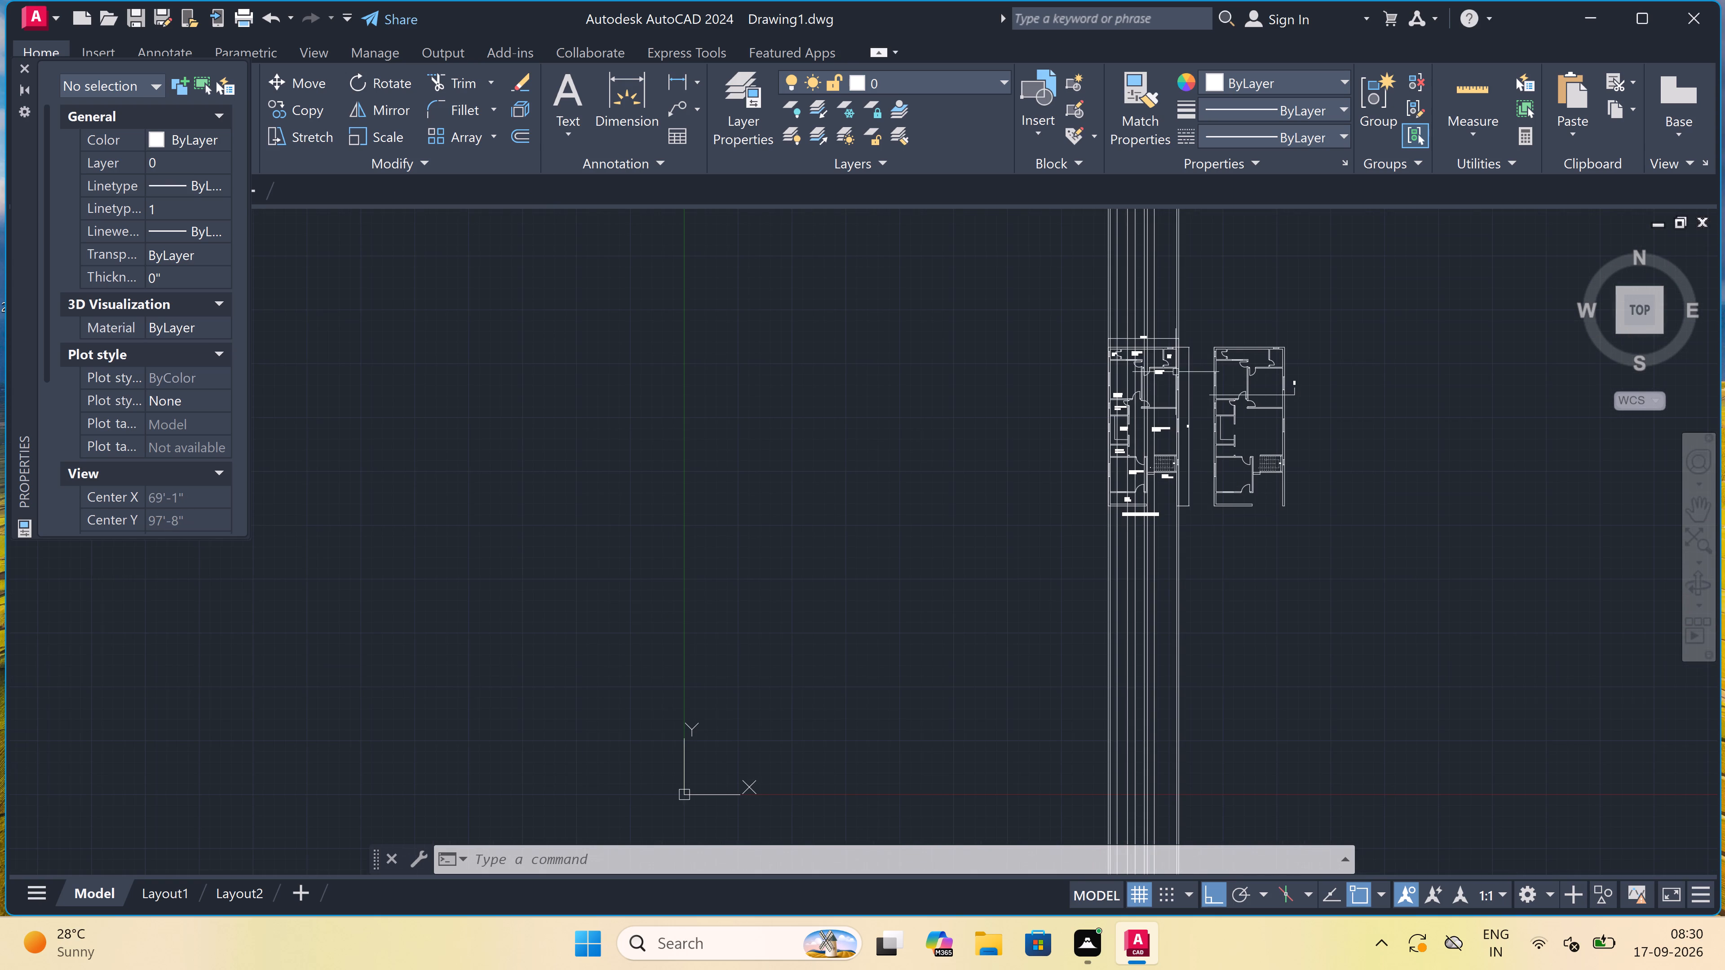
pyautogui.press('space')
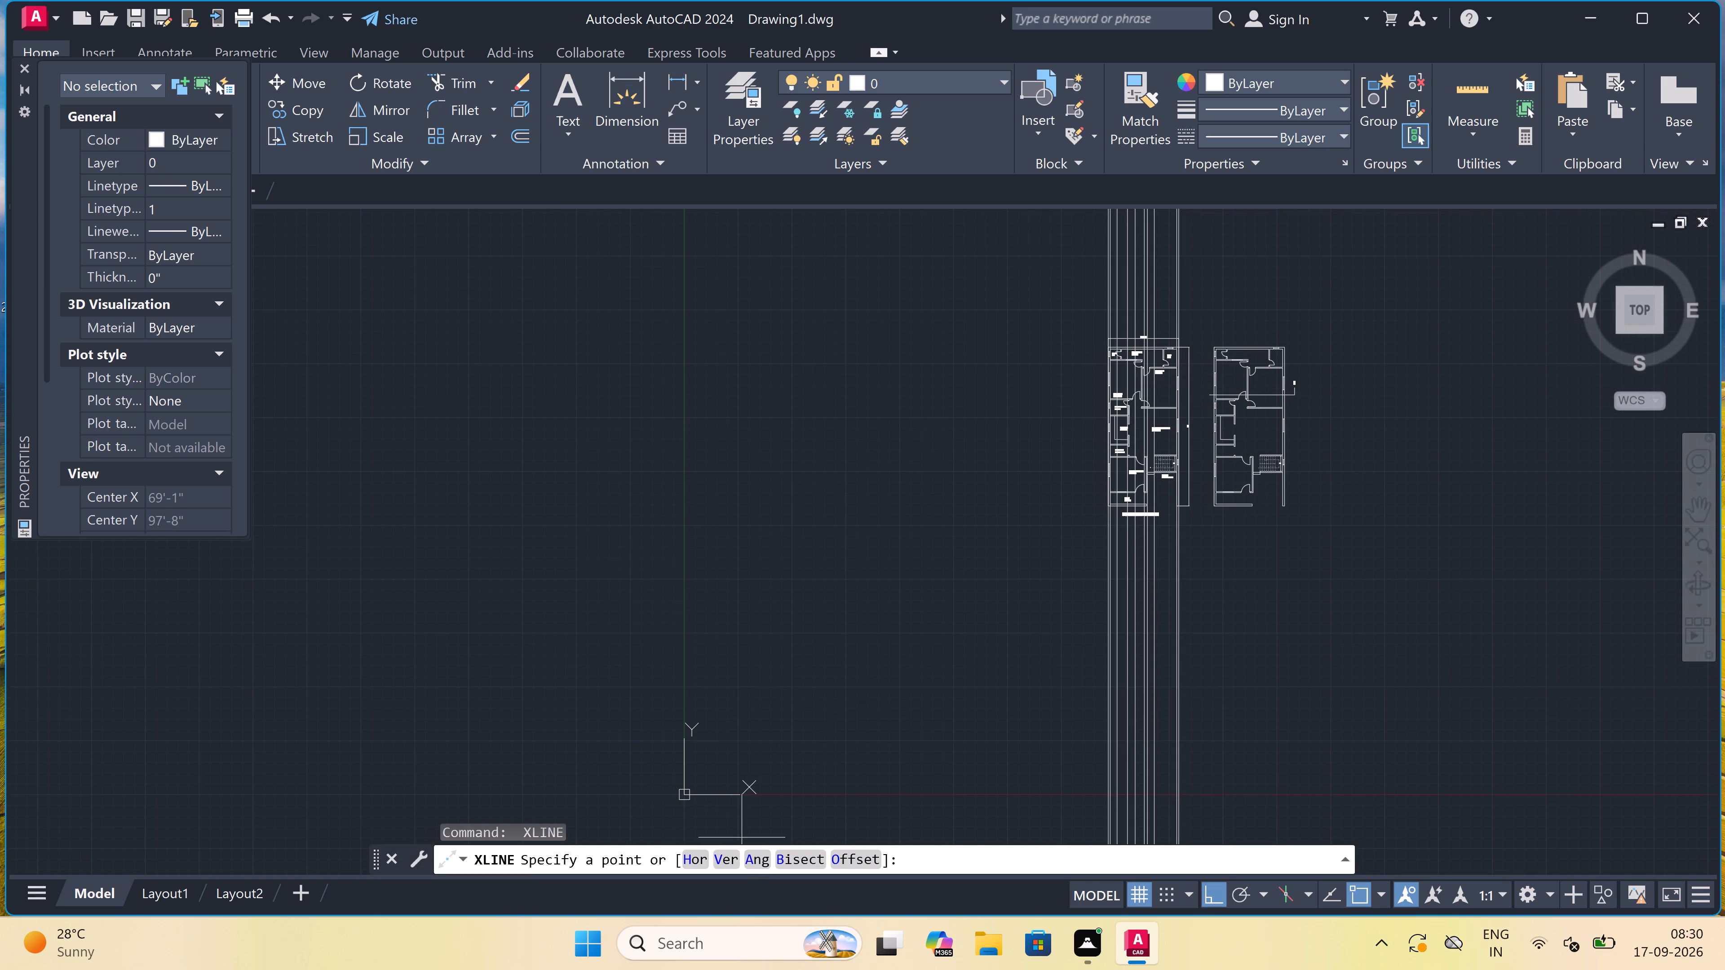
pyautogui.click(722, 860)
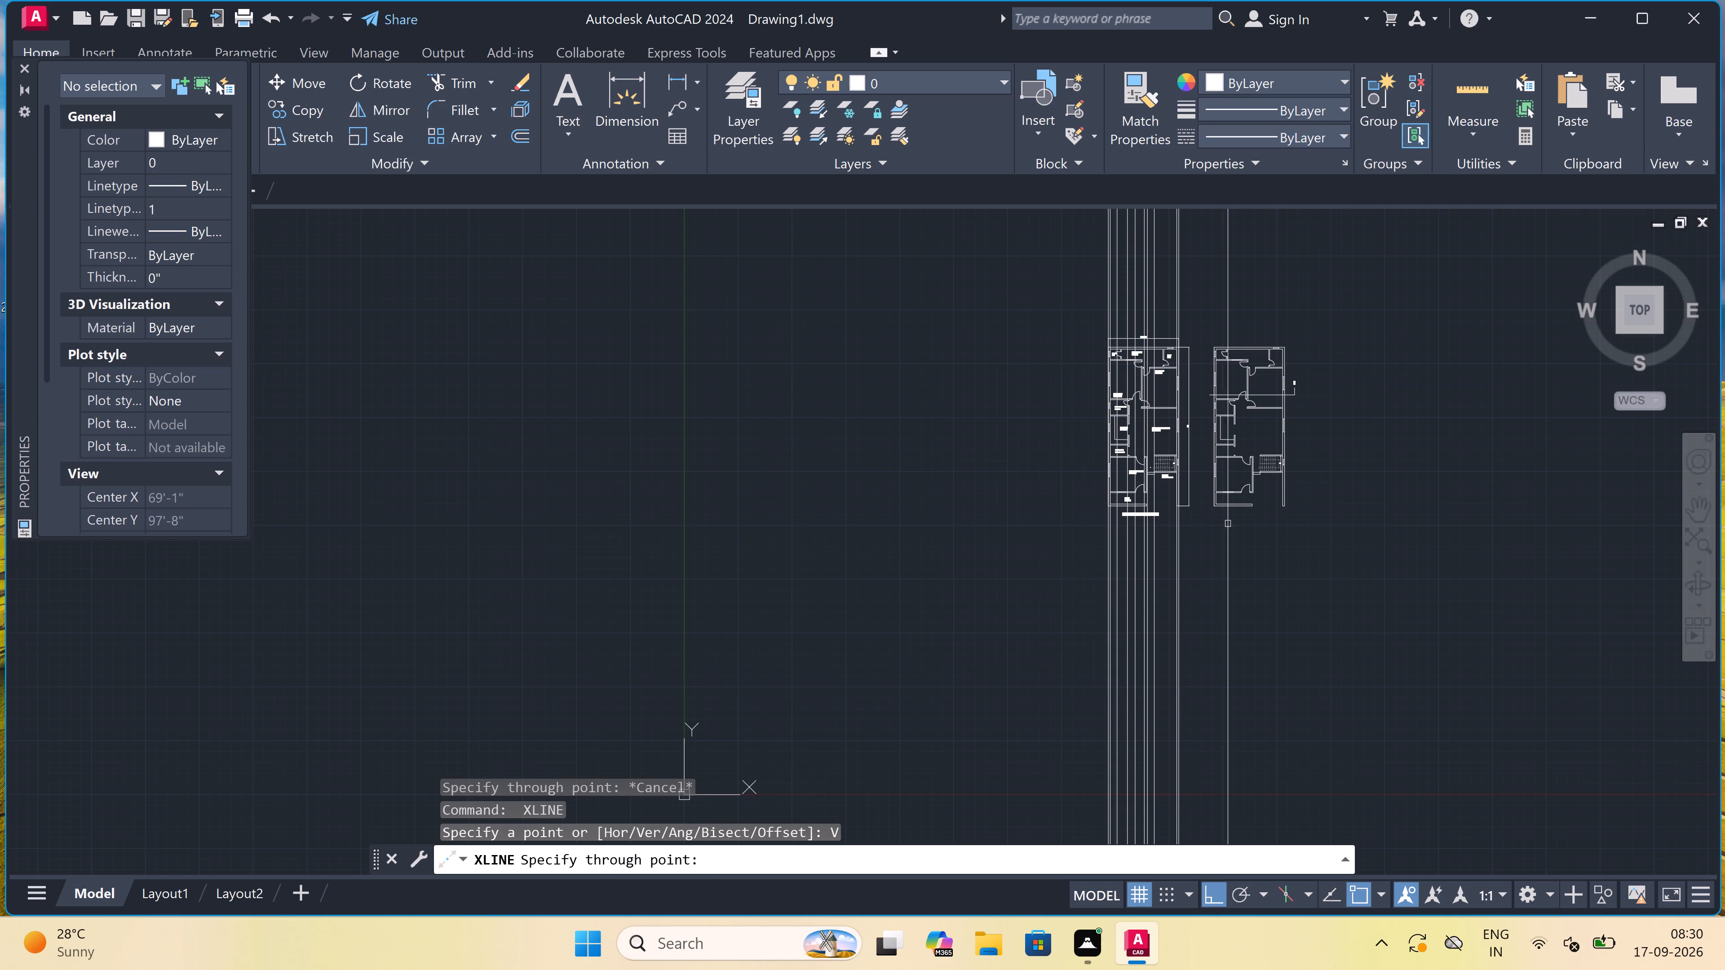
pyautogui.scroll(4, 1239, 372)
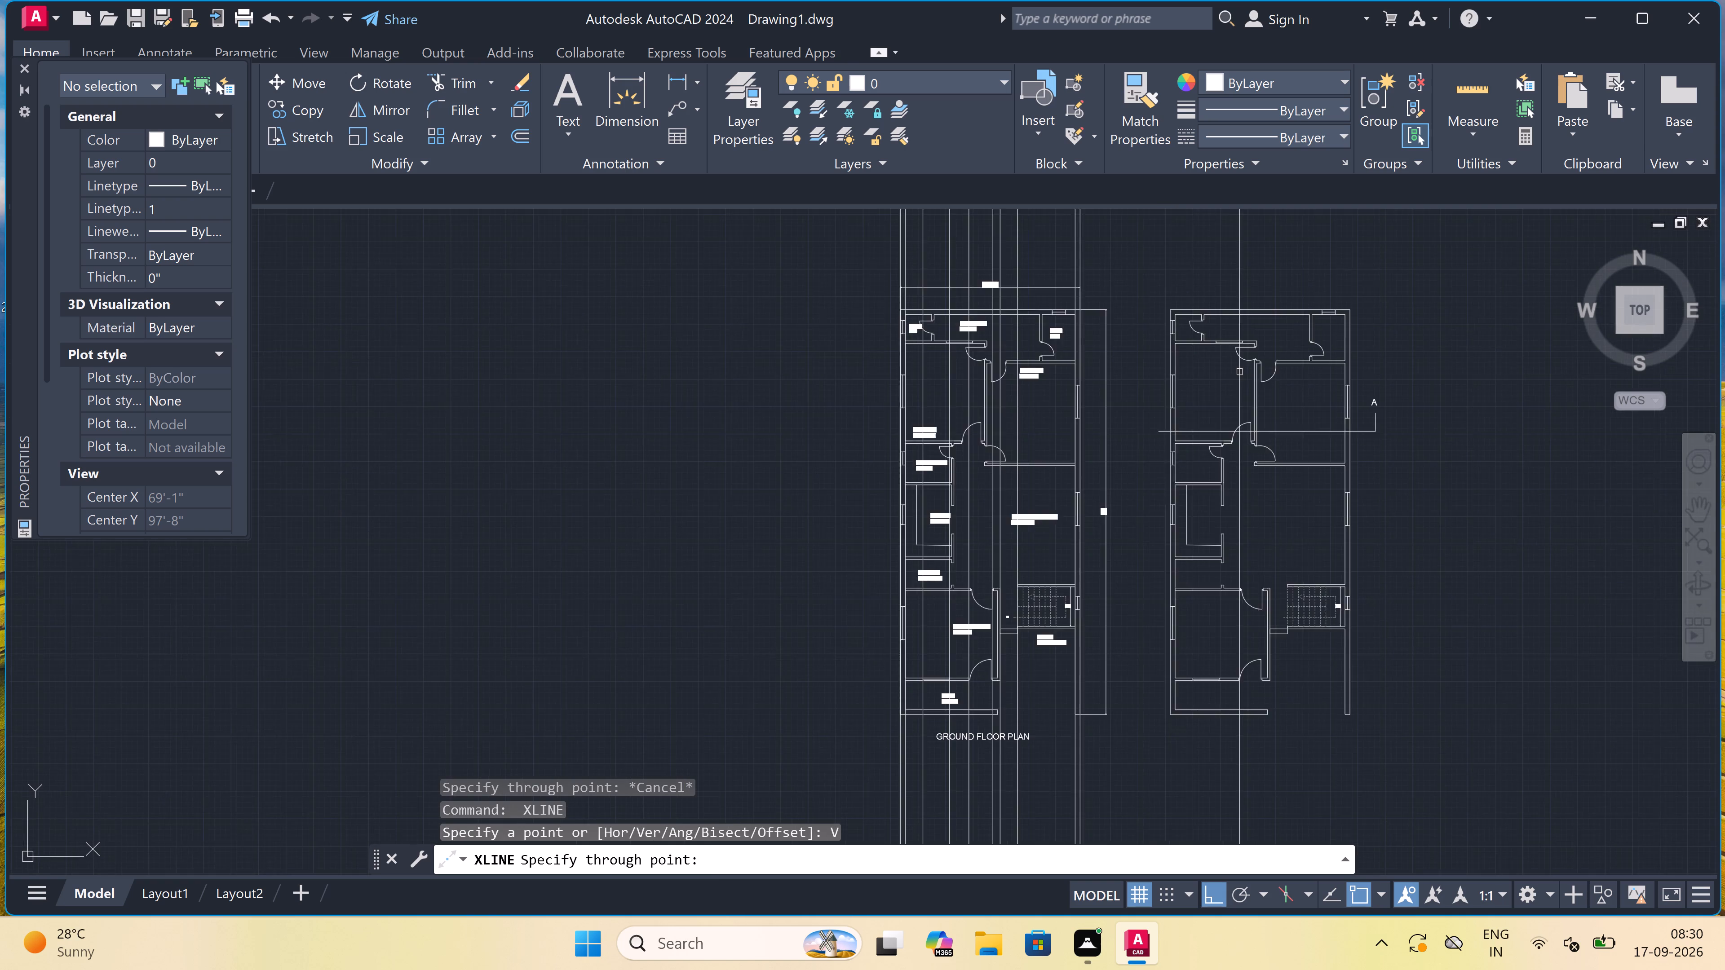
pyautogui.scroll(1, 1052, 524)
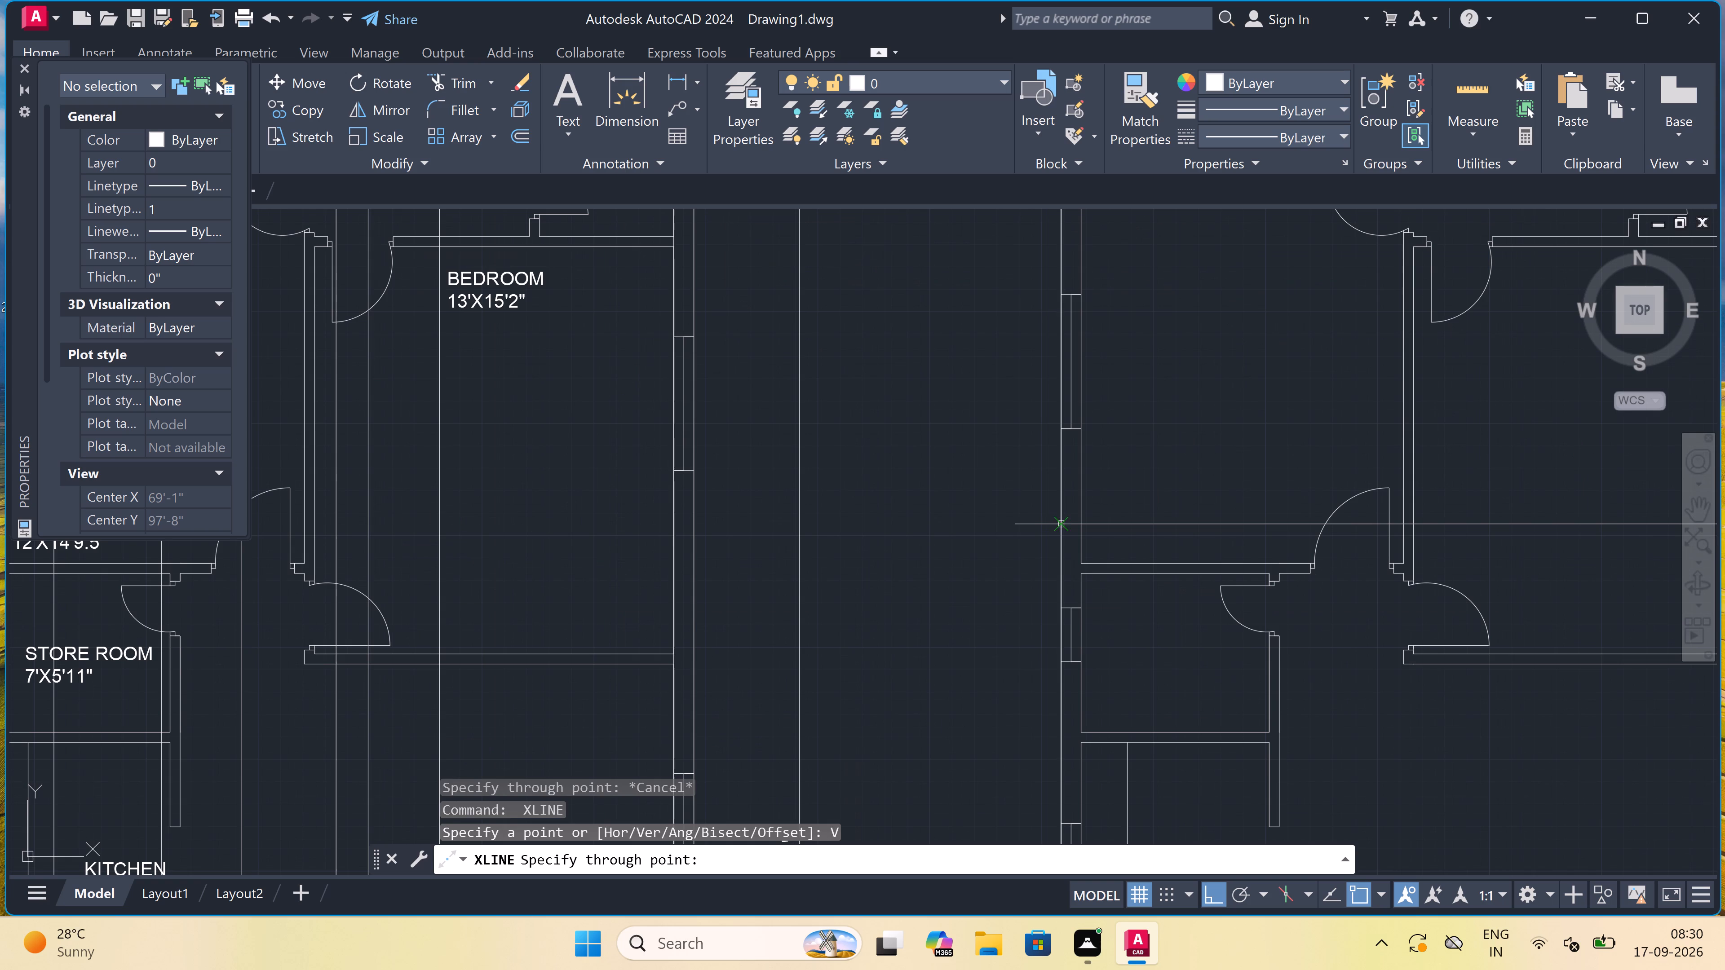
pyautogui.click(1059, 532)
pyautogui.click(1079, 521)
# Add vertical construction lines through both faces of the wall between the two bedrooms where section line A crosses it.
pyautogui.scroll(-3, 1079, 521)
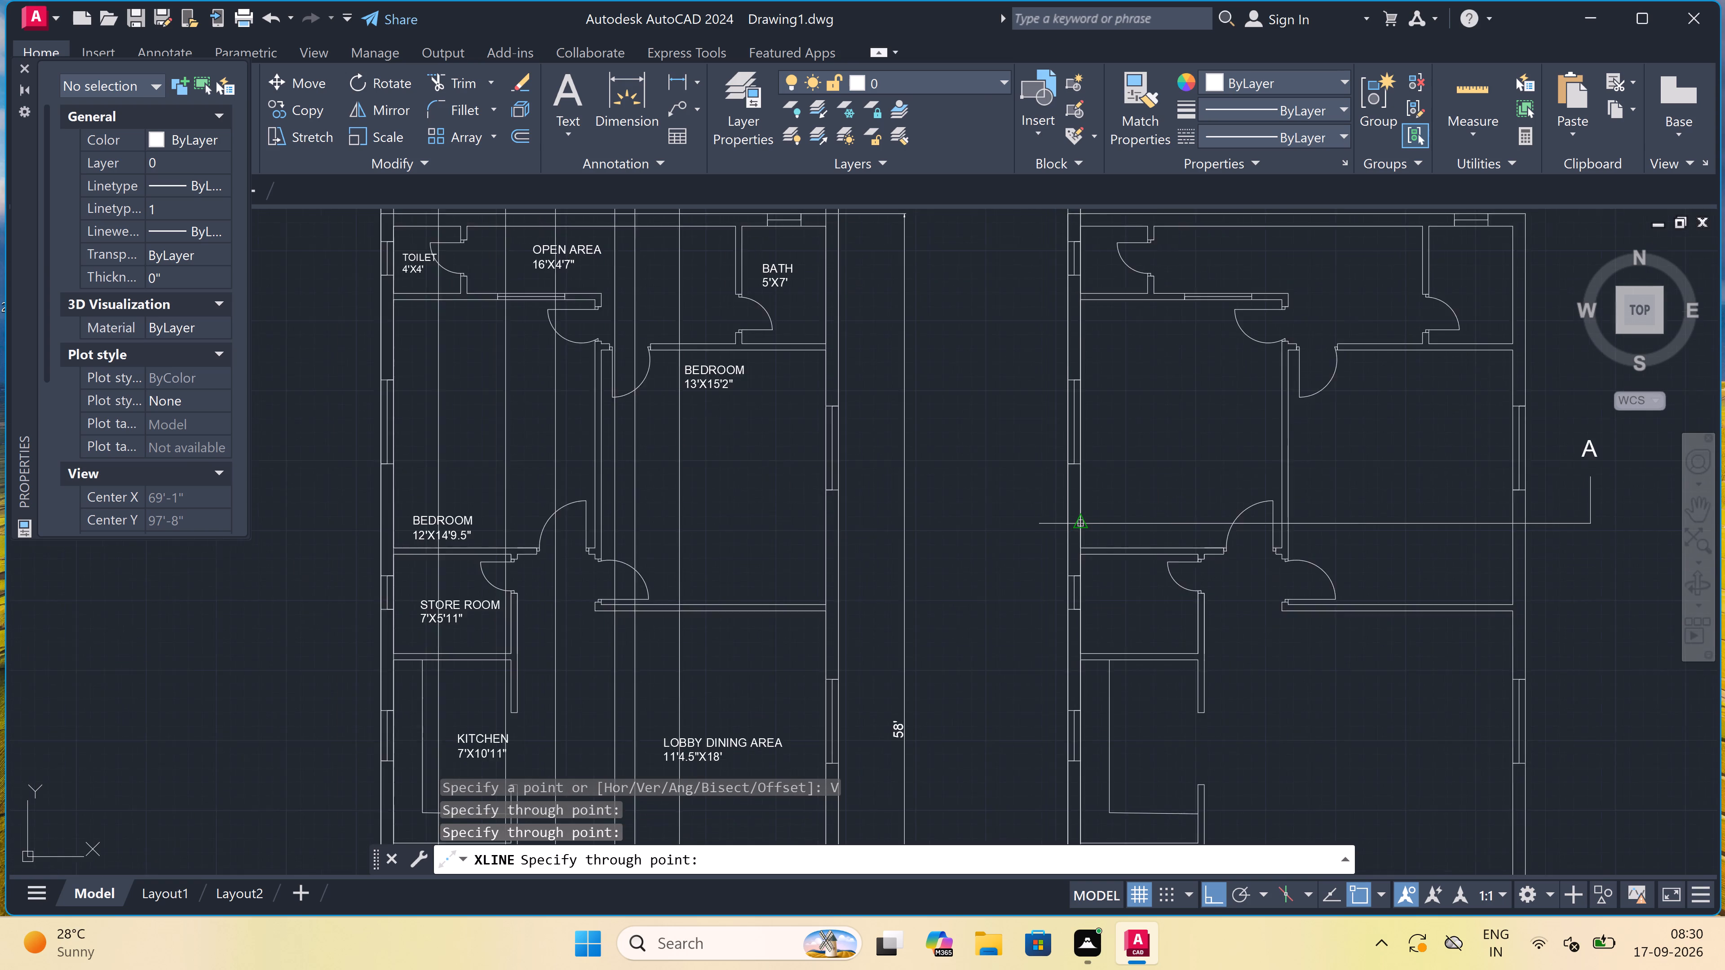
pyautogui.scroll(4, 1163, 523)
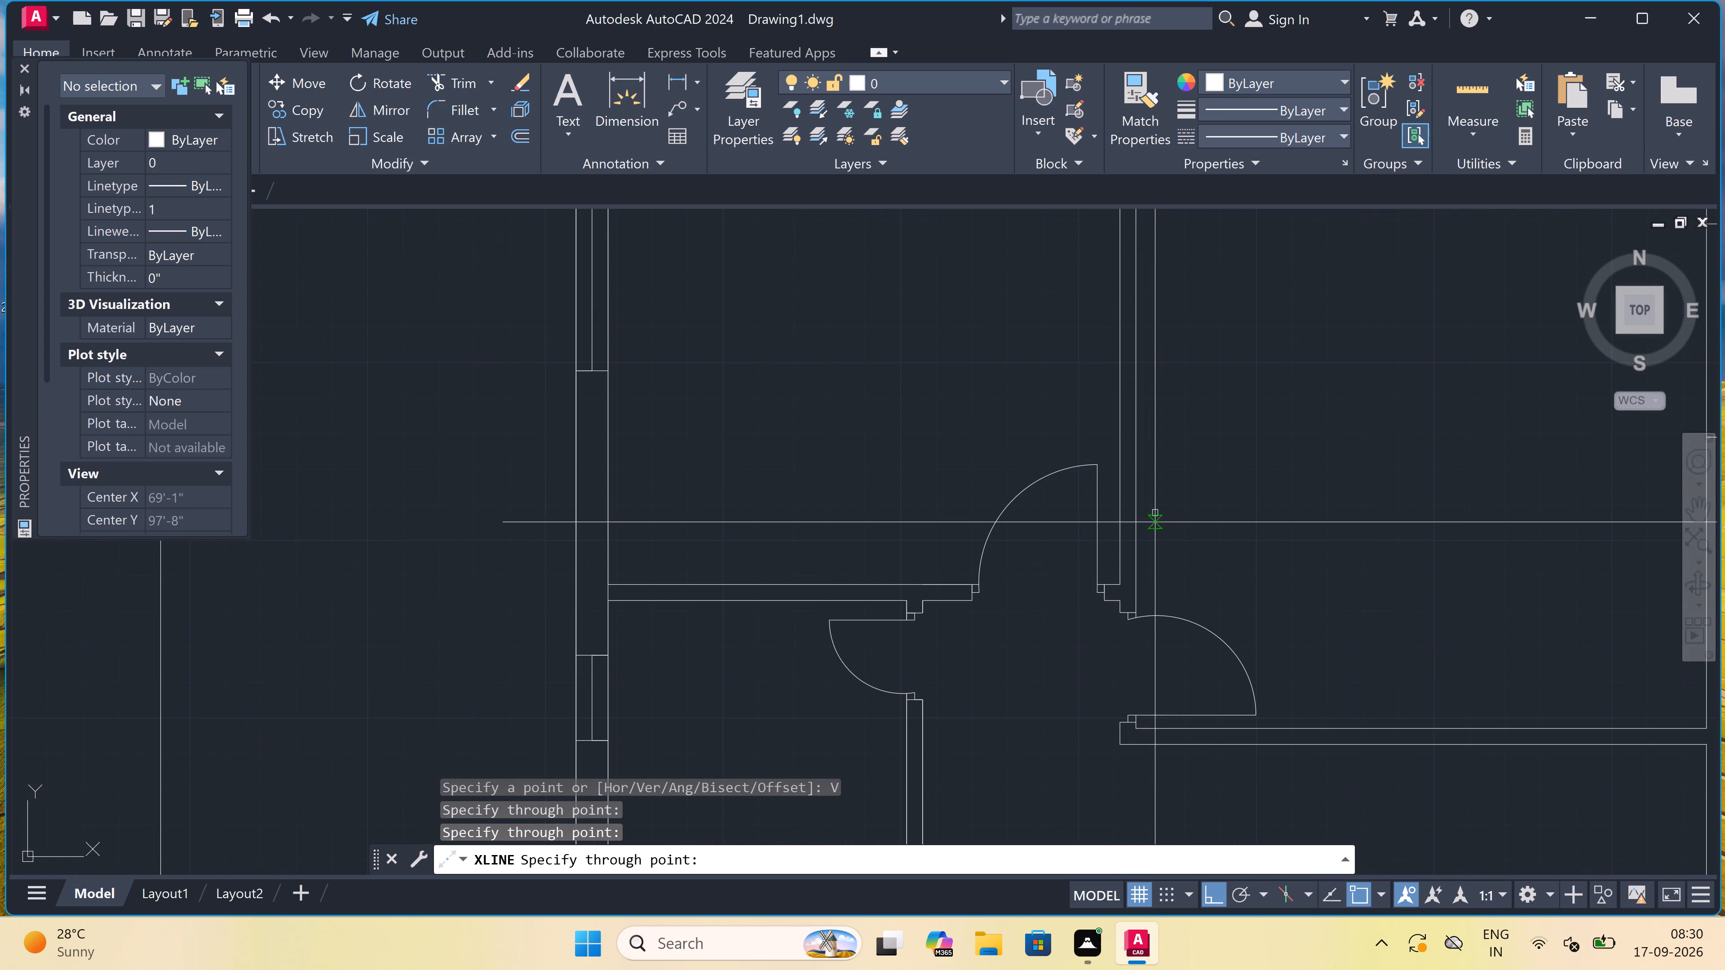
pyautogui.doubleClick(1122, 522)
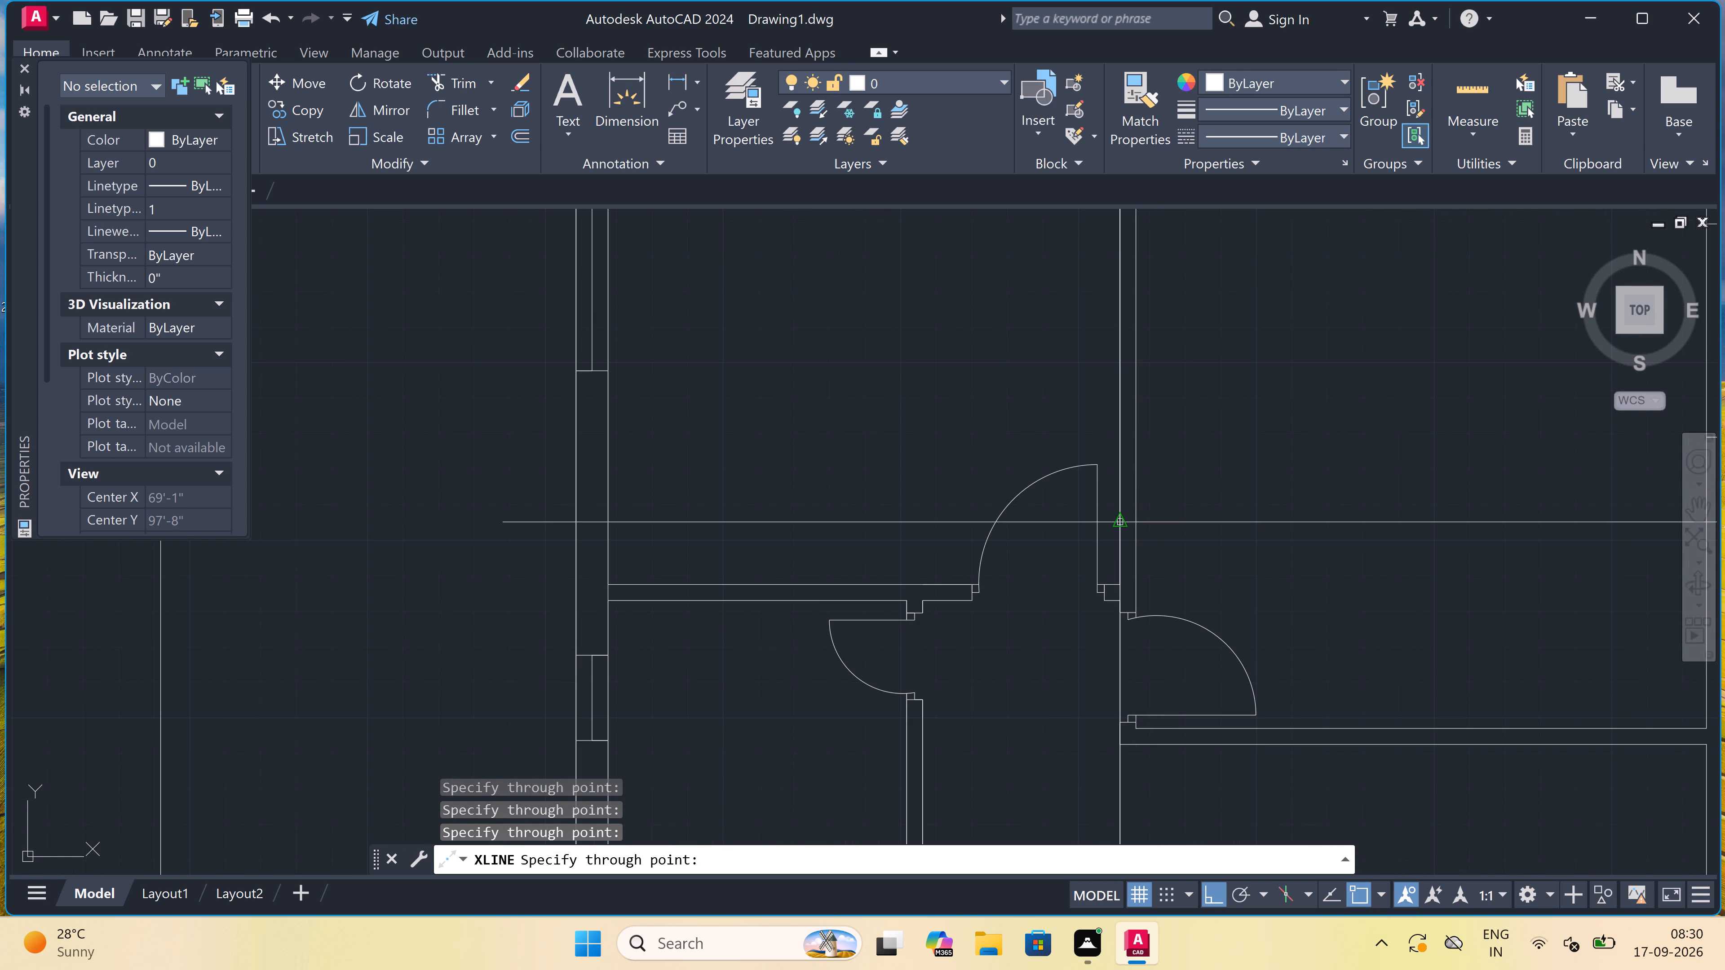
pyautogui.click(1132, 522)
# Add vertical construction lines through the inner and outer faces of the copy's east wall at section line A, and finish the set.
pyautogui.scroll(-4, 1130, 509)
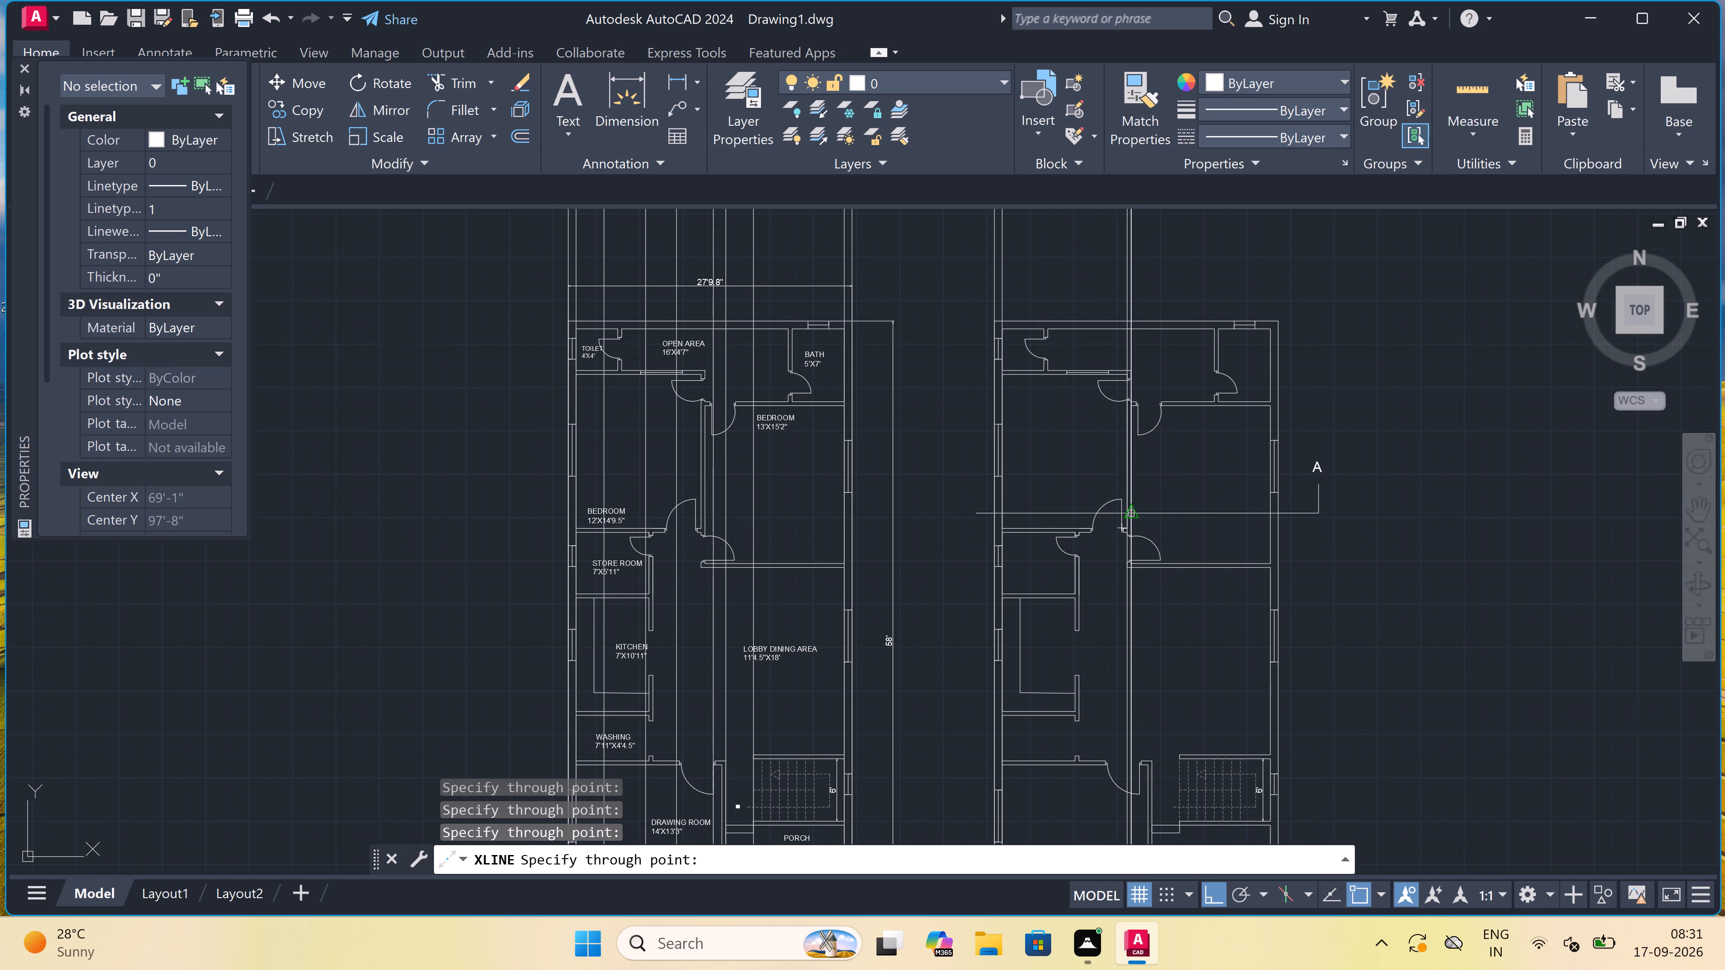
pyautogui.scroll(3, 1264, 497)
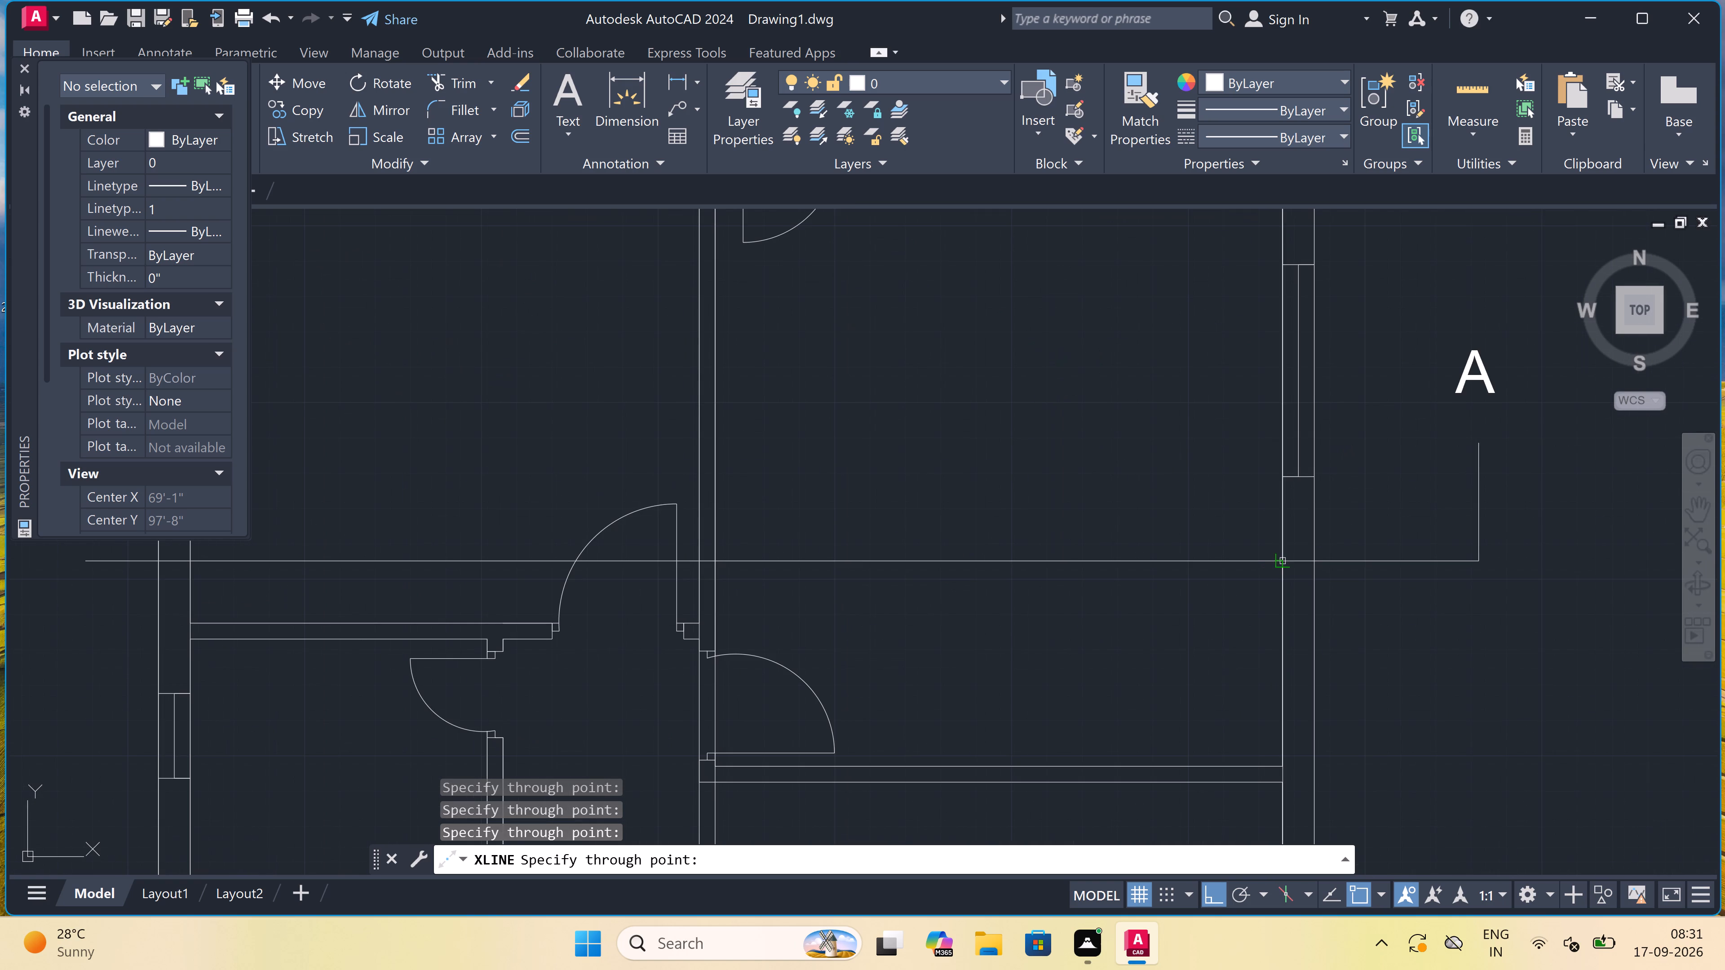
pyautogui.click(1278, 562)
pyautogui.click(1312, 556)
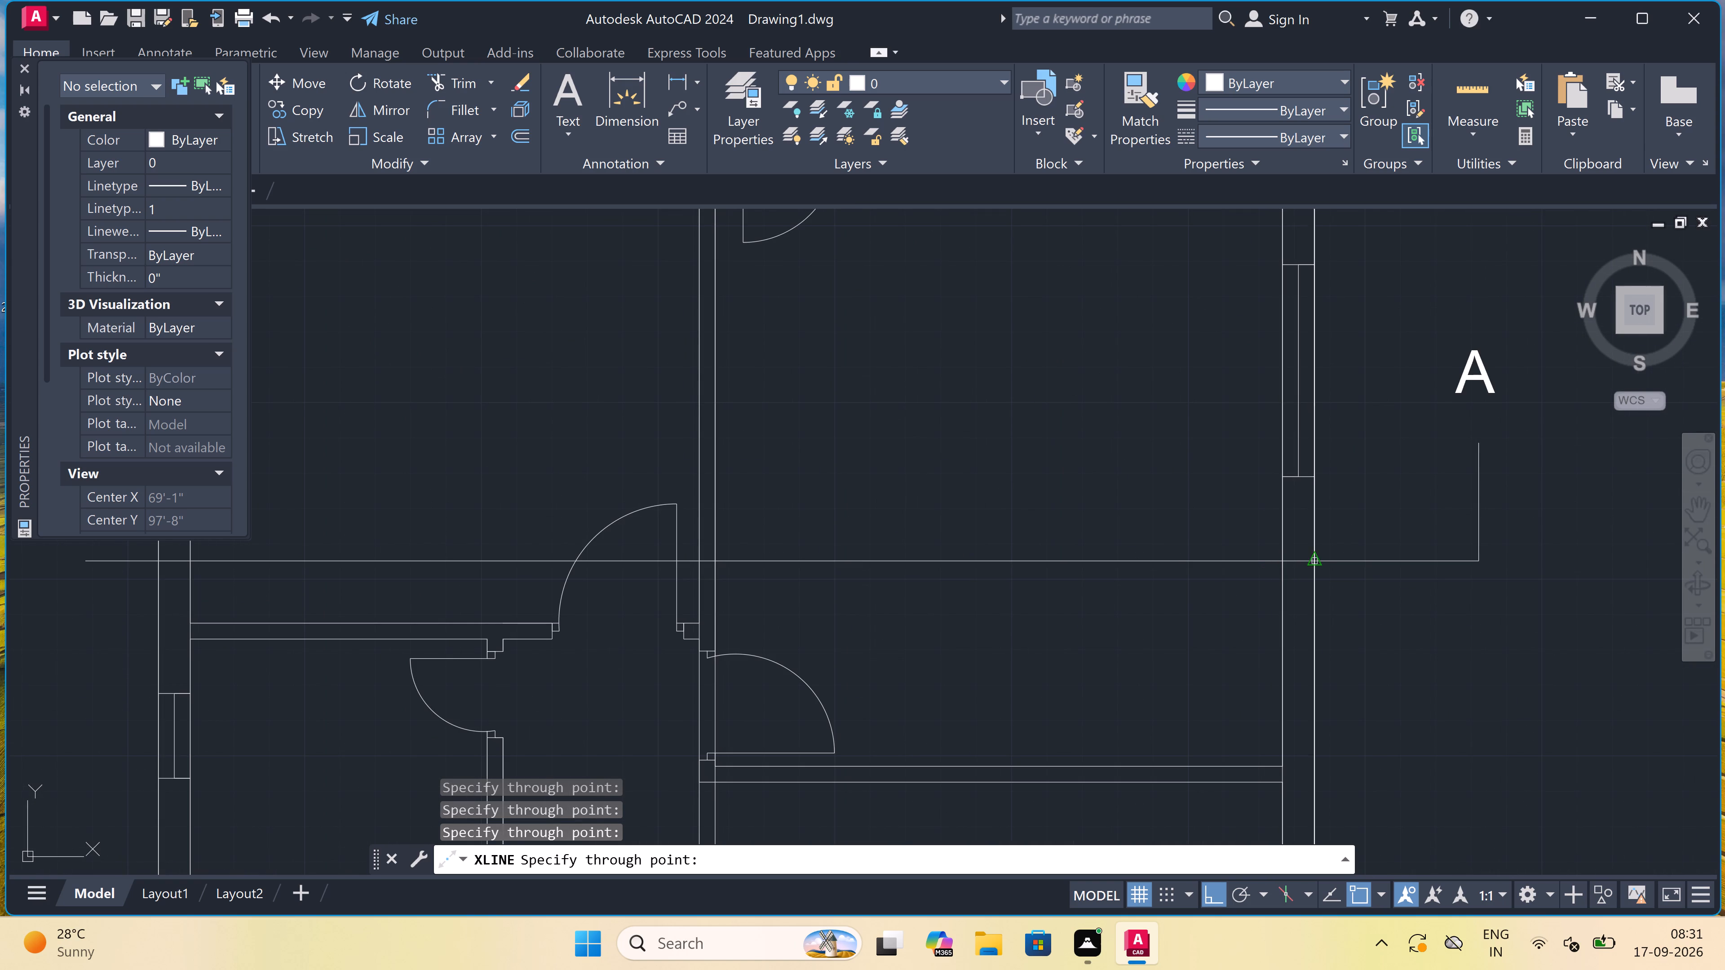
pyautogui.press('Escape')
# Draw a horizontal construction line across the projected vertical lines, just above the labelled plan's 27'9.8" overall width dimension.
pyautogui.scroll(-5, 1064, 526)
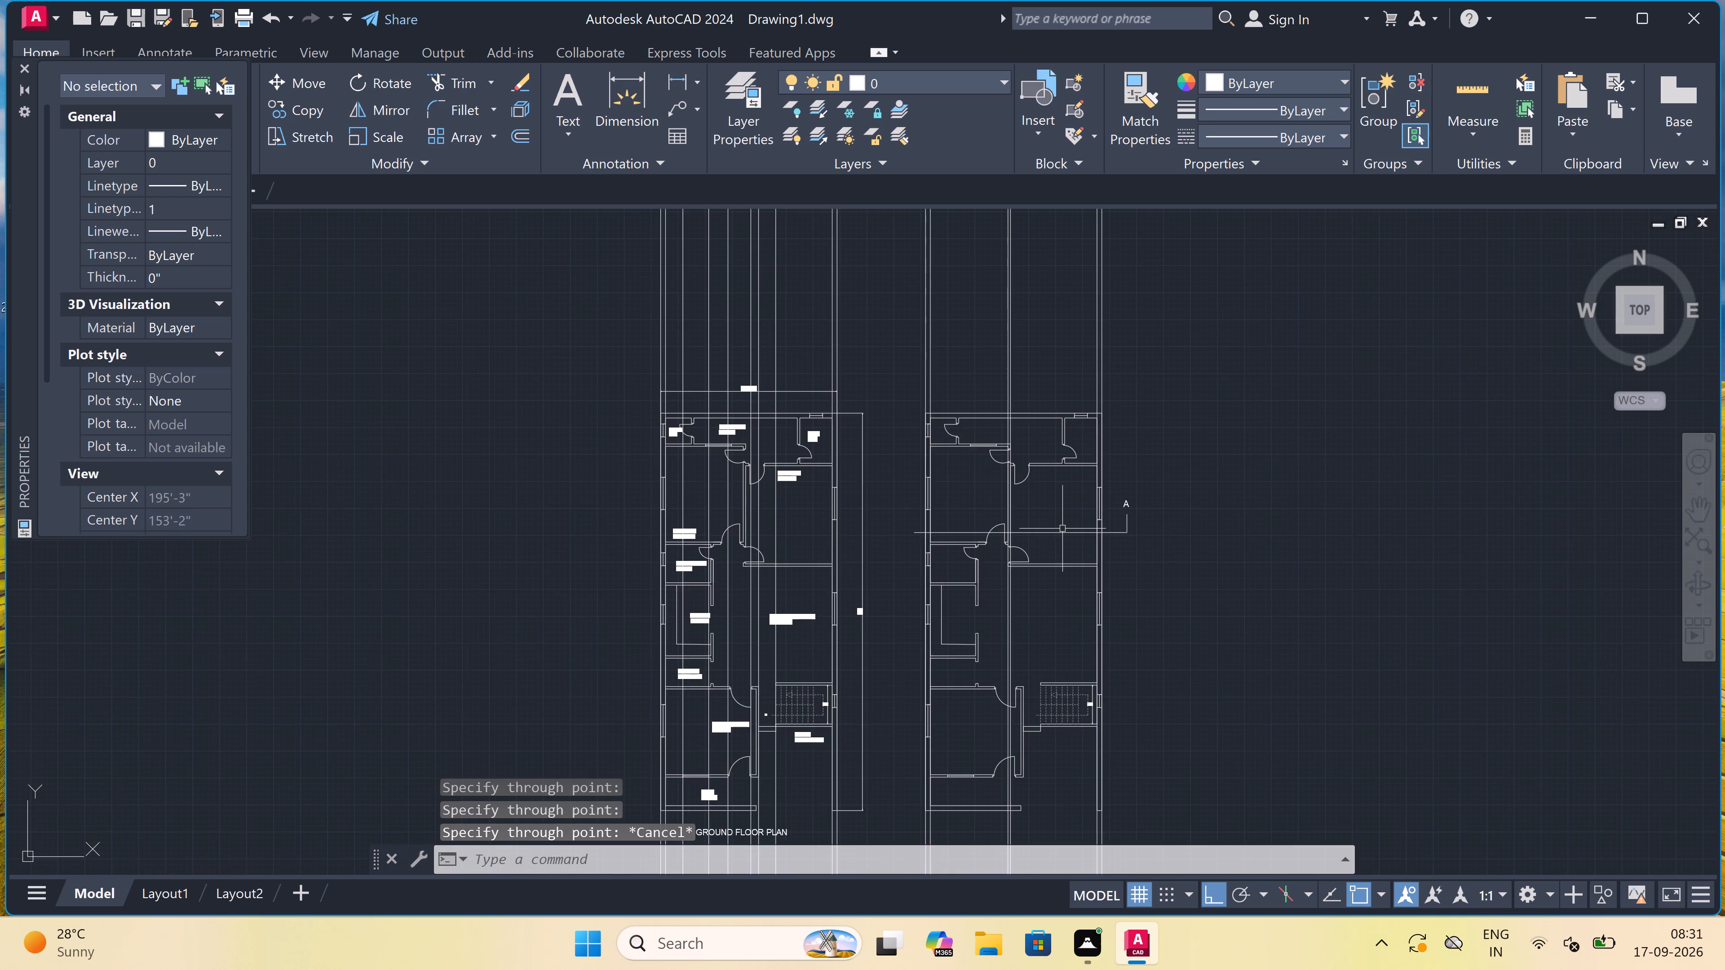
pyautogui.scroll(-1, 1058, 533)
pyautogui.scroll(3, 911, 364)
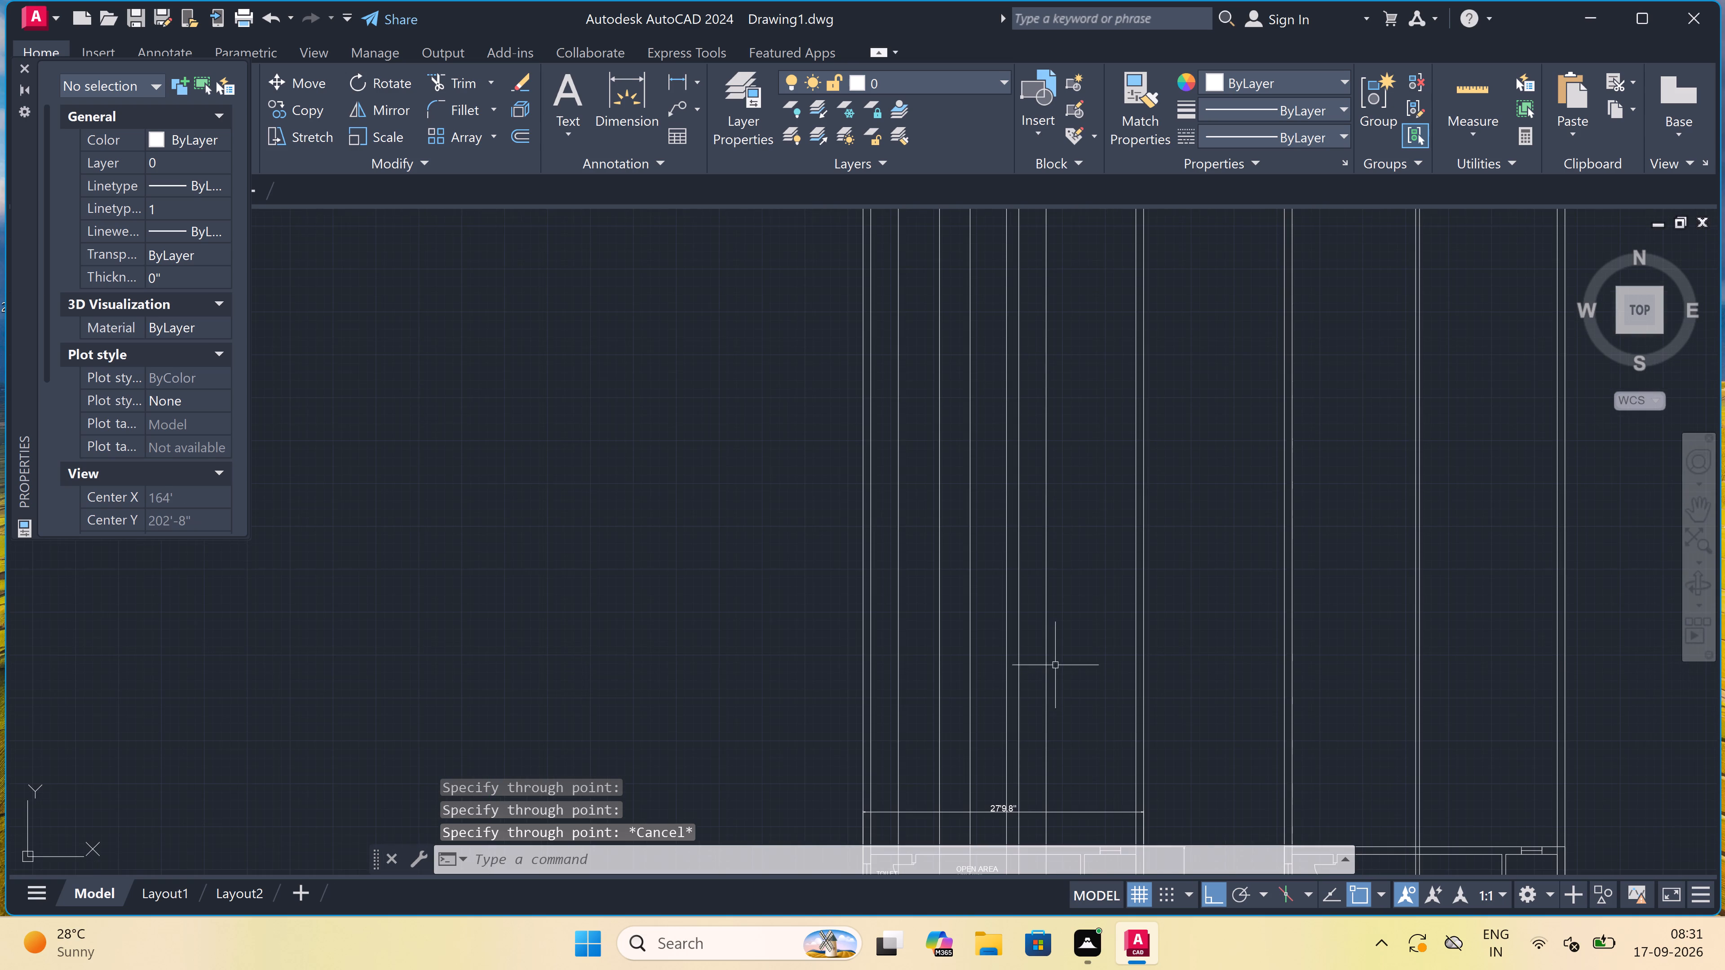
pyautogui.scroll(-3, 1057, 669)
pyautogui.scroll(2, 1067, 689)
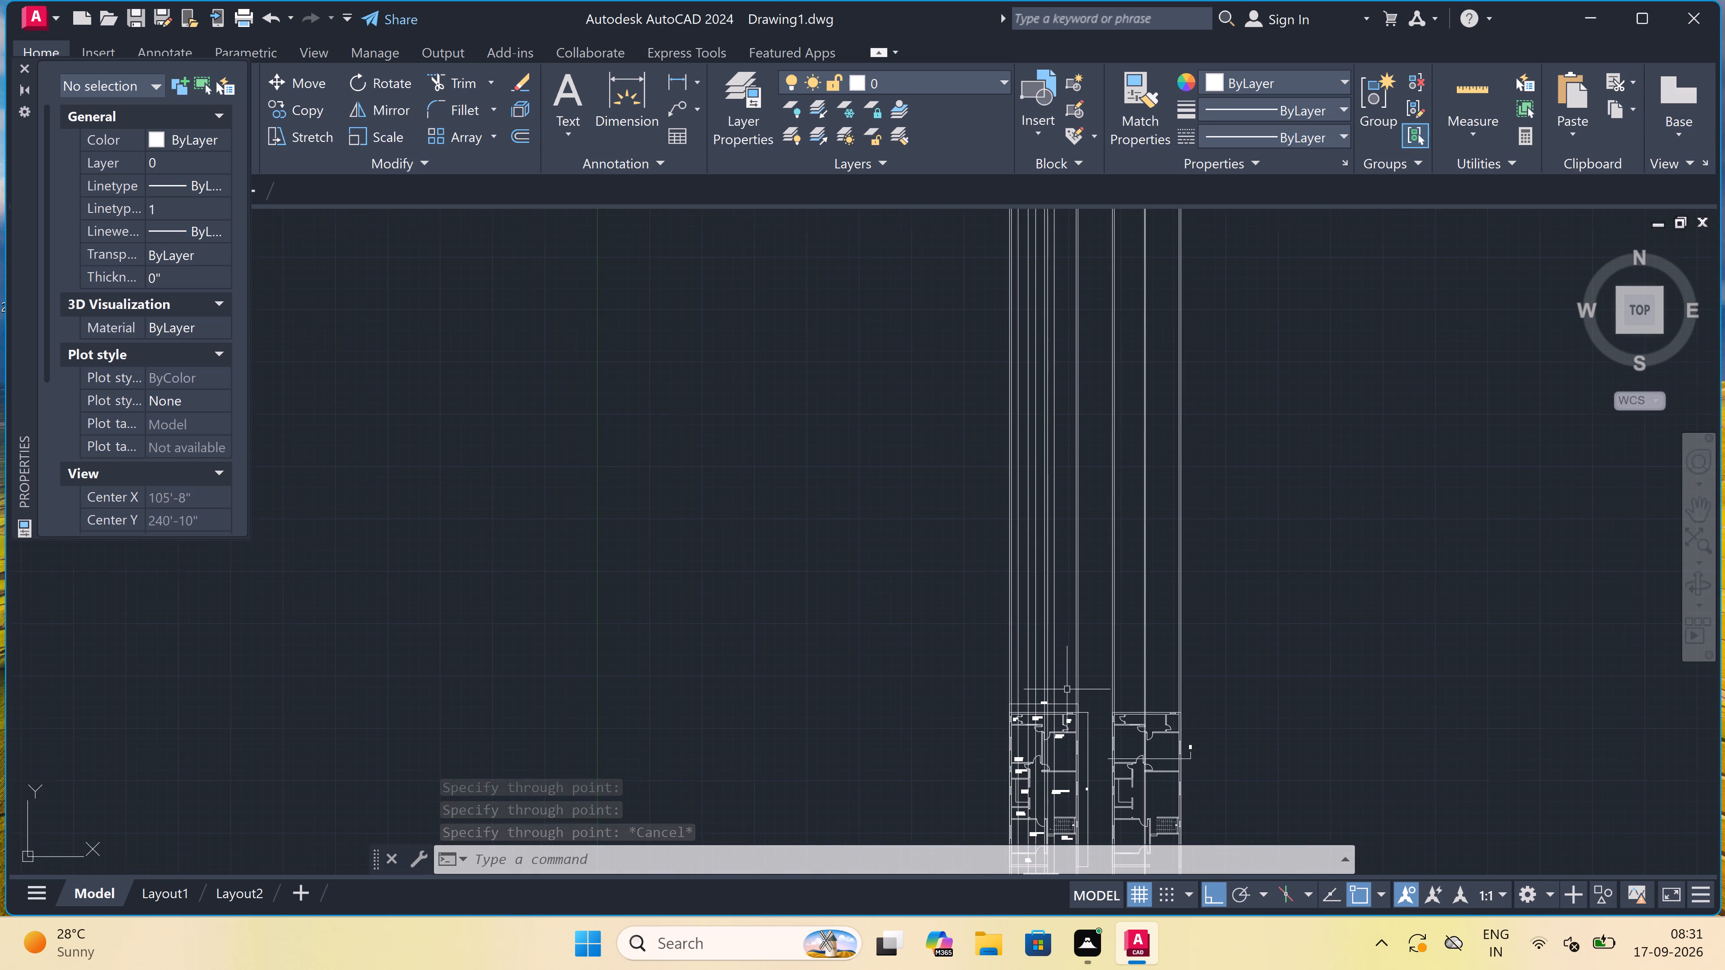
pyautogui.scroll(2, 1067, 689)
pyautogui.scroll(-3, 1067, 686)
pyautogui.scroll(3, 1042, 746)
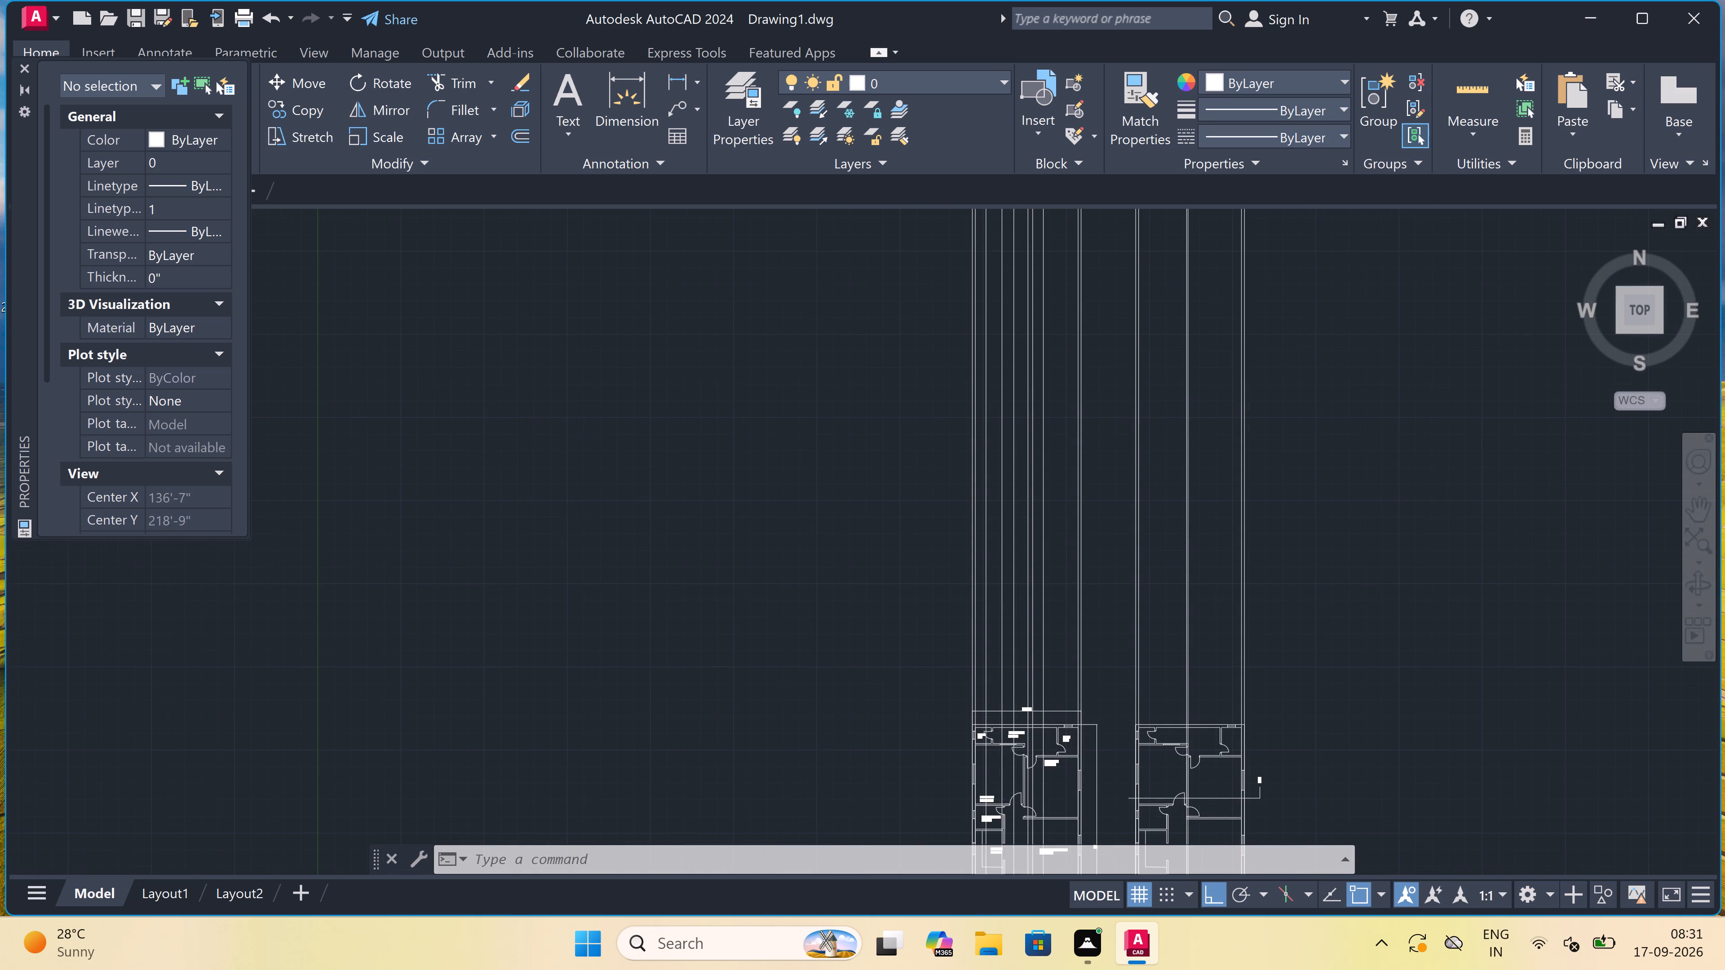
pyautogui.press('x')
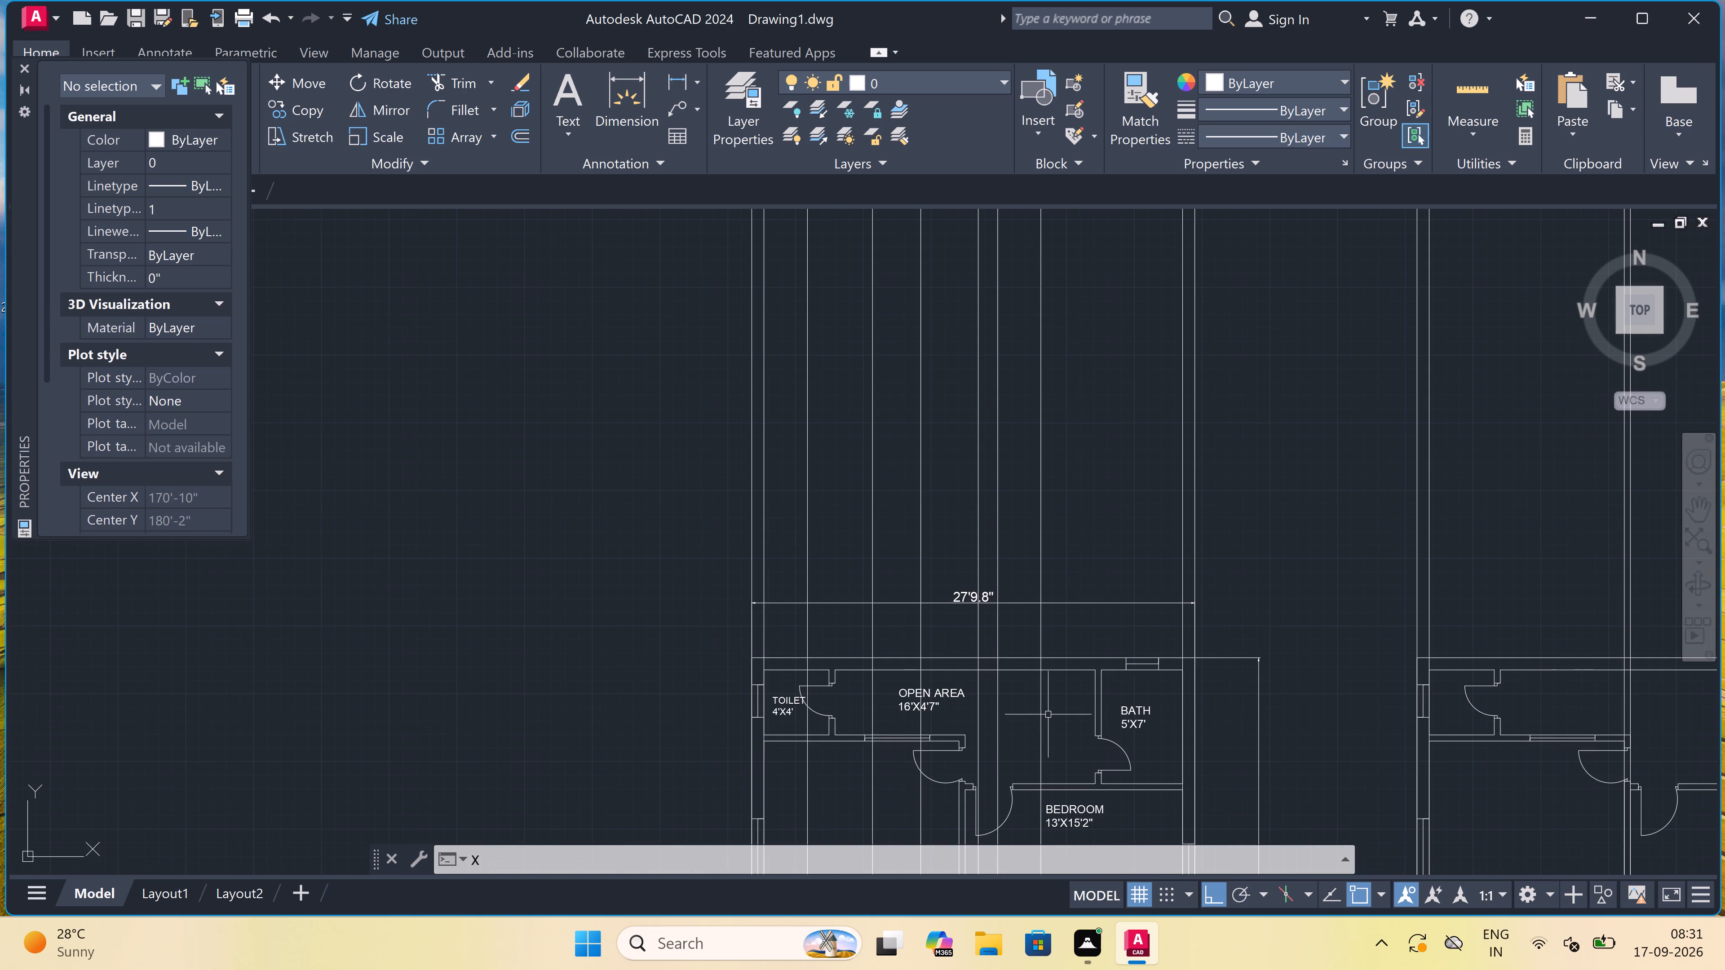
pyautogui.press('l')
pyautogui.press('space')
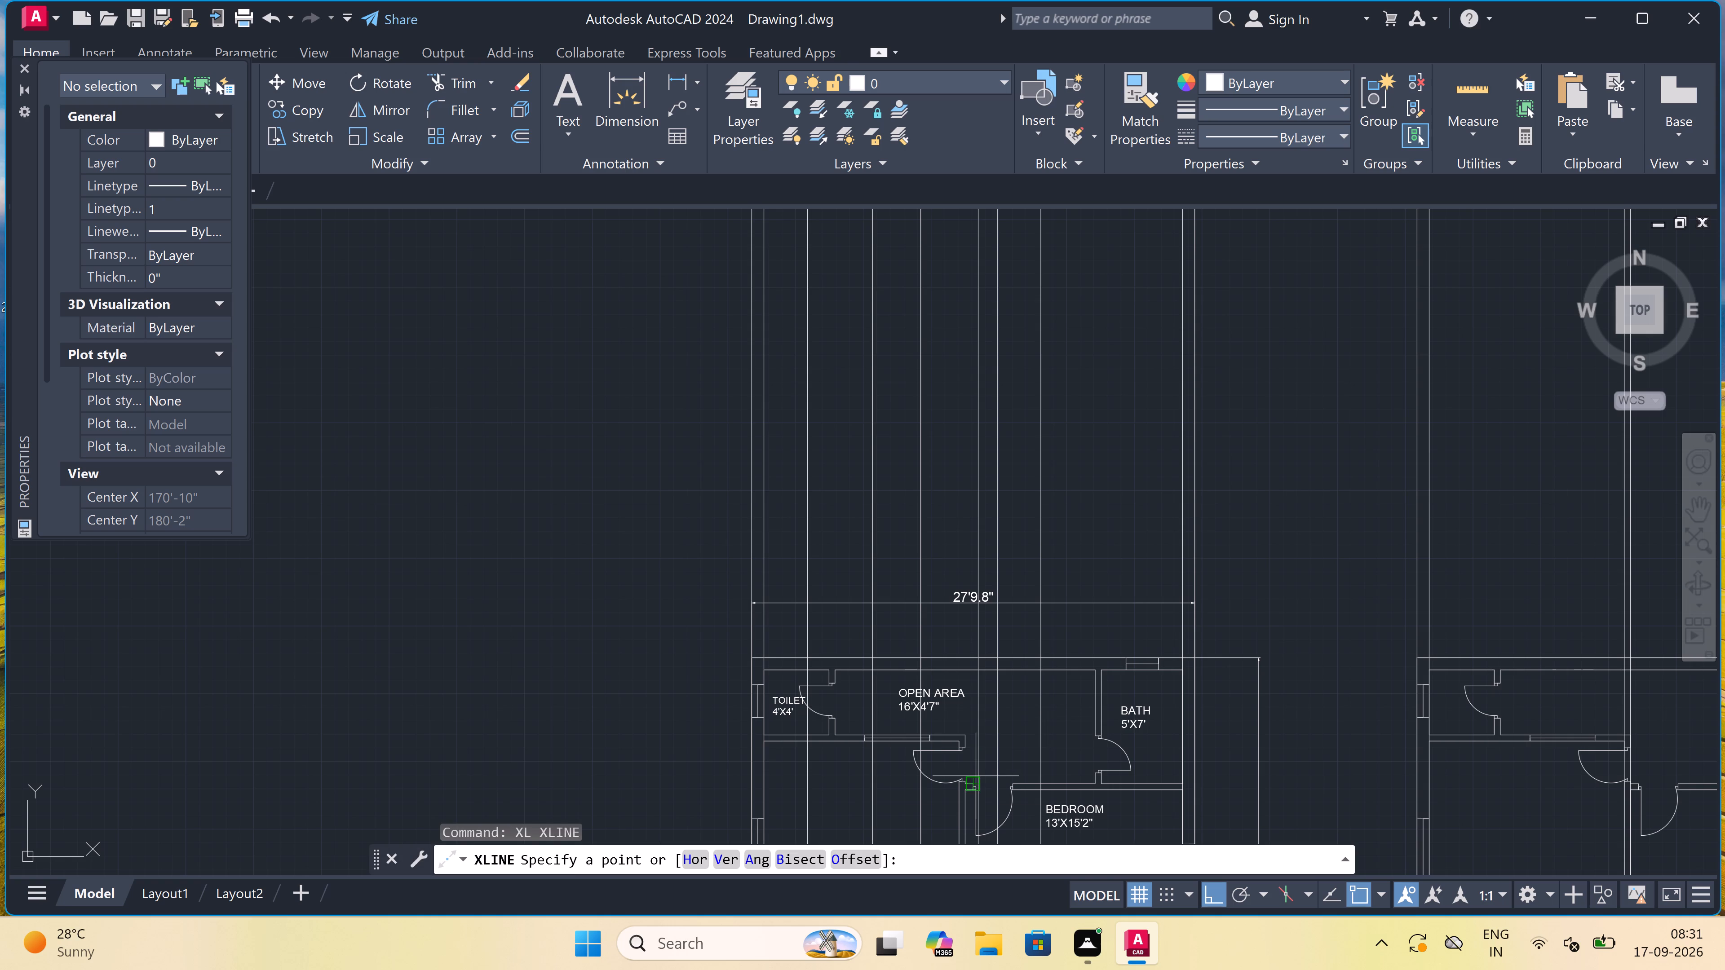
pyautogui.scroll(-2, 835, 747)
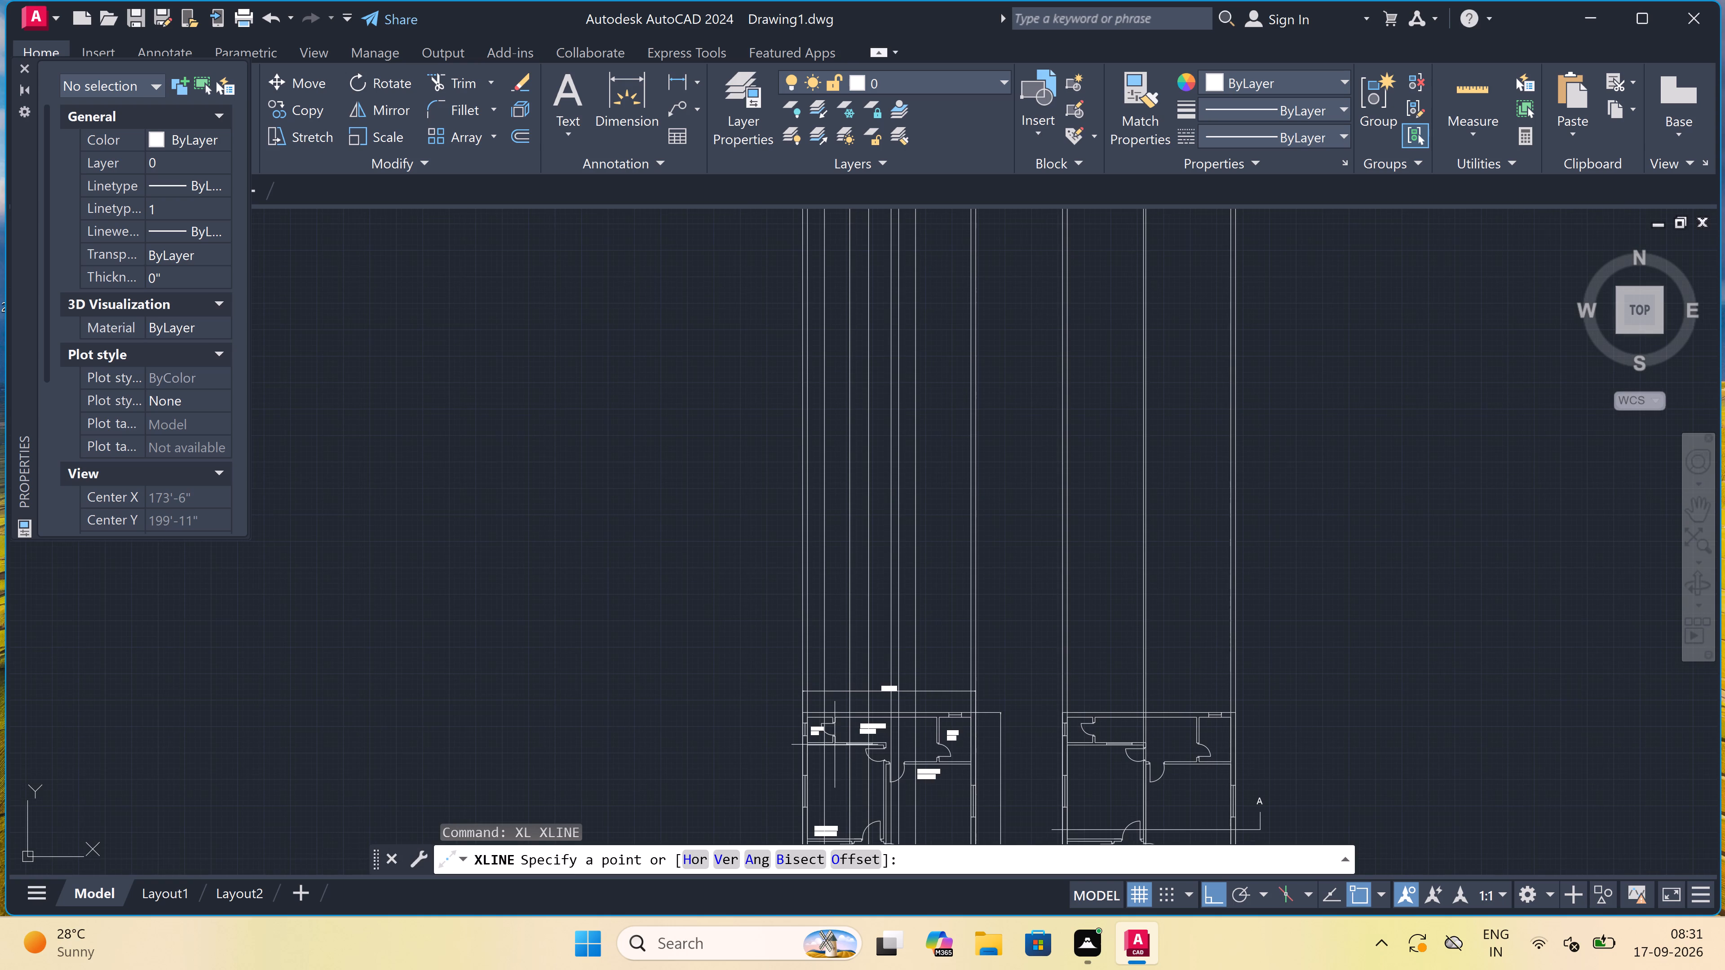
pyautogui.scroll(2, 840, 683)
pyautogui.click(690, 611)
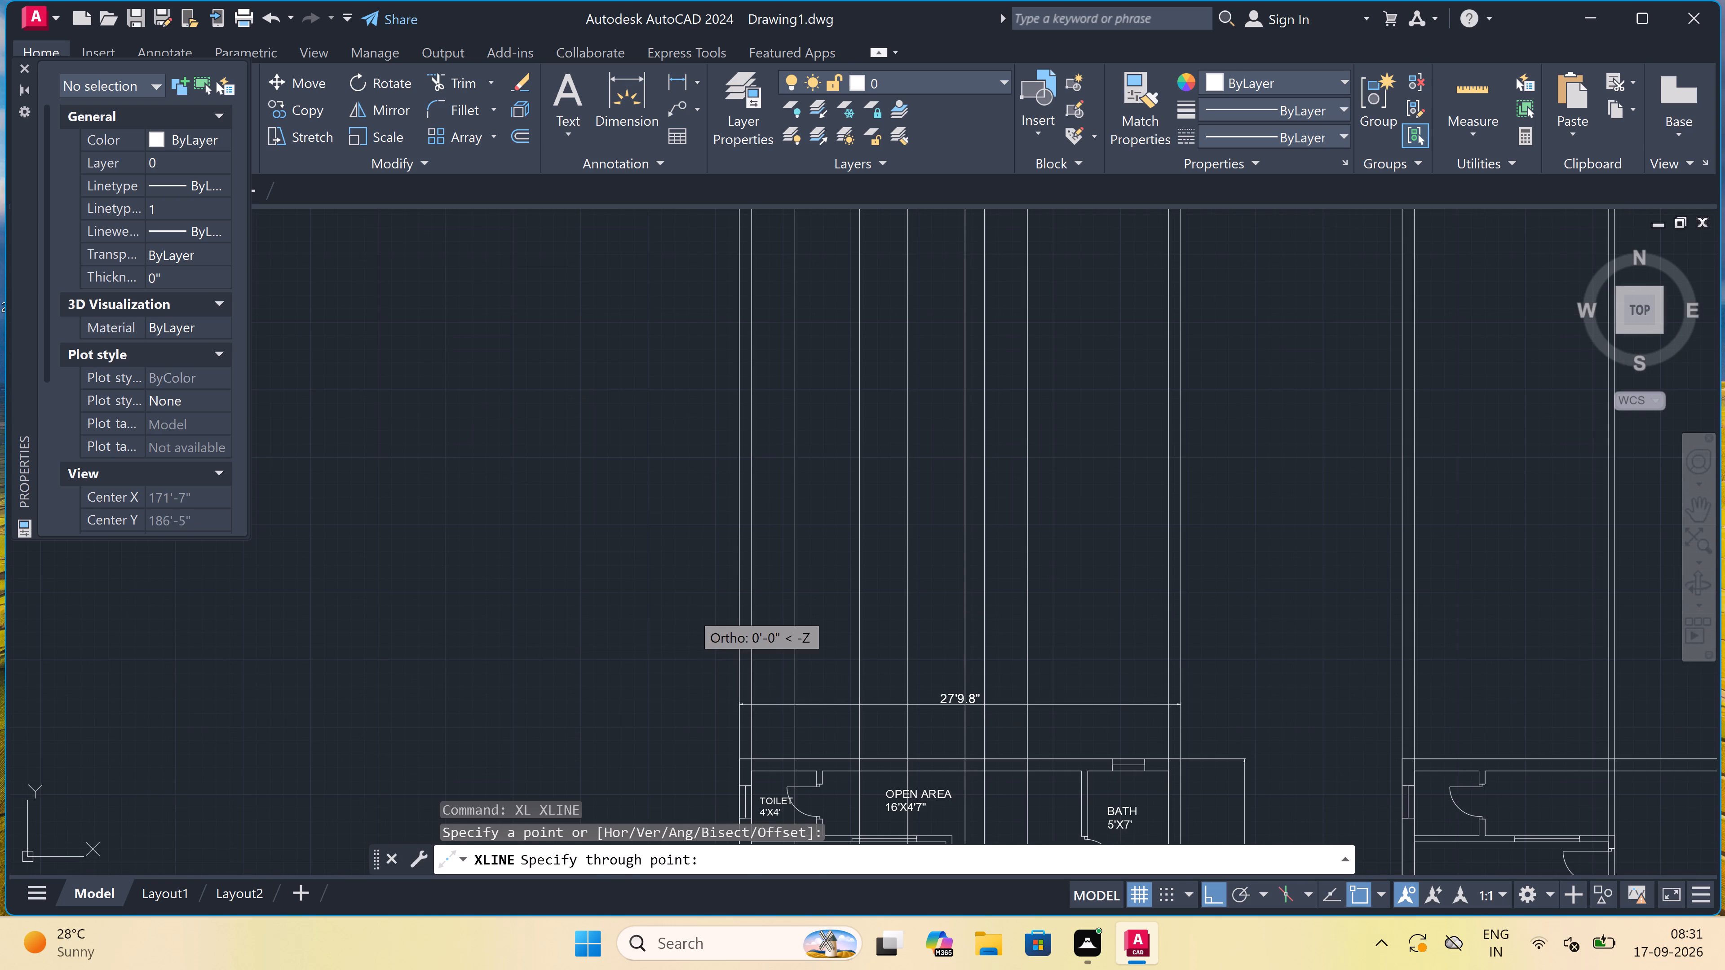
pyautogui.click(723, 615)
pyautogui.press('Escape')
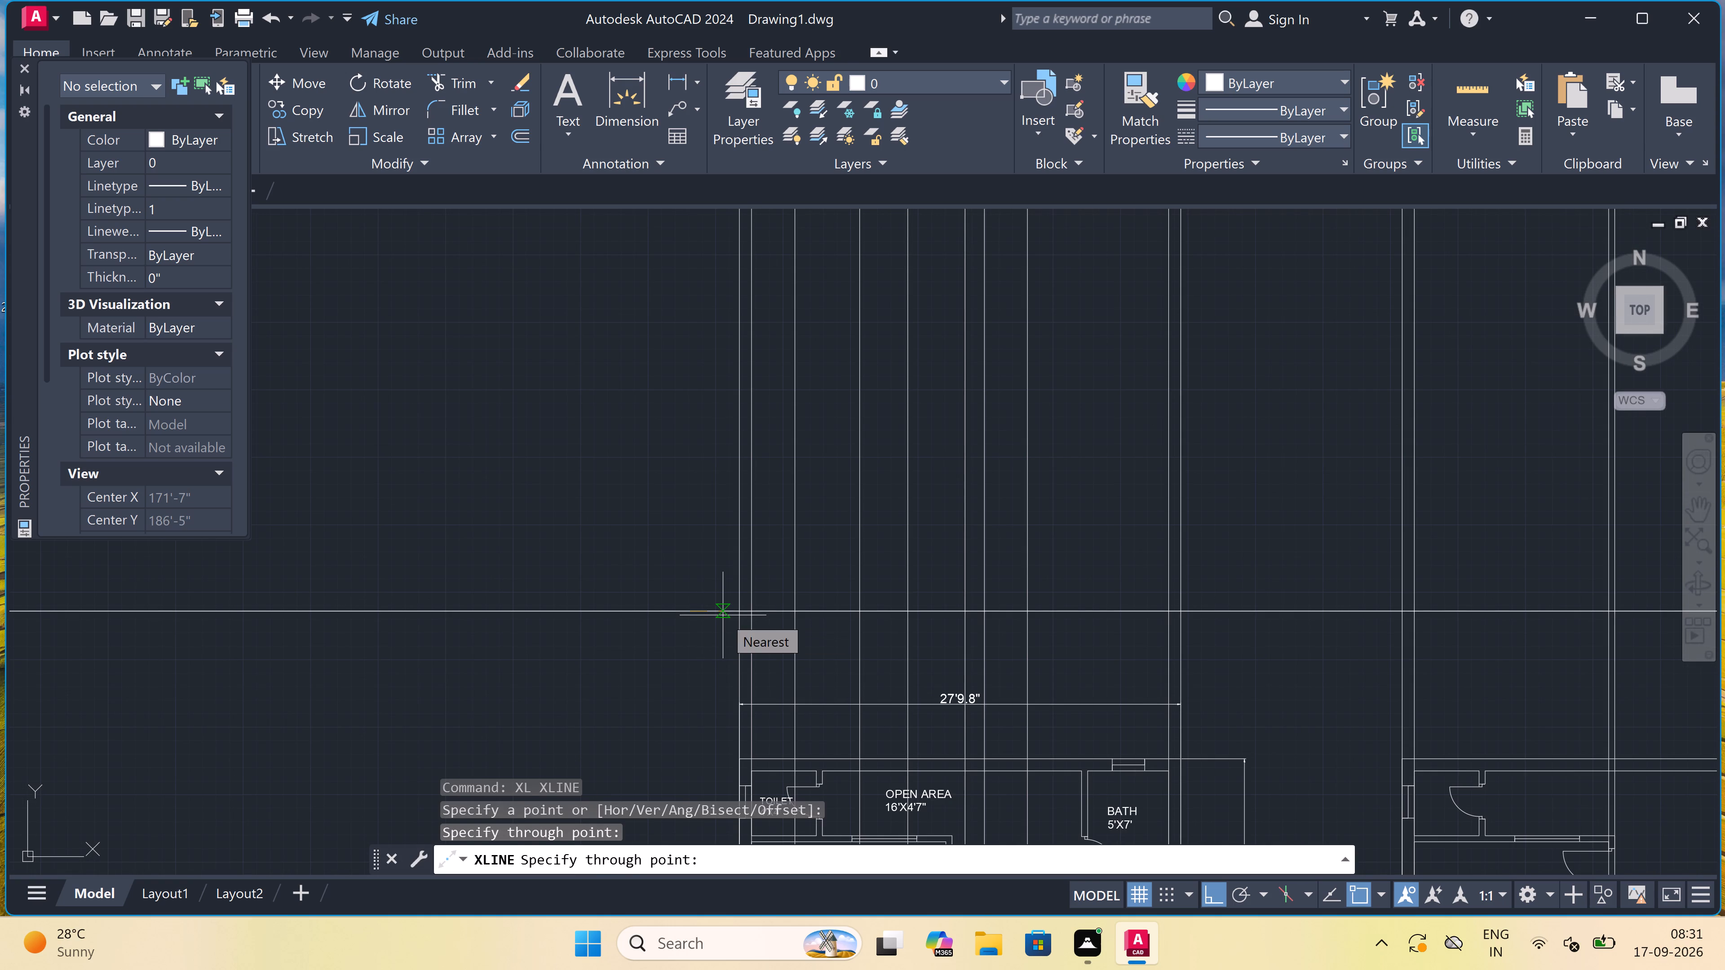
# Offset the horizontal construction line upward by 1'6".
pyautogui.press('o')
pyautogui.press('space')
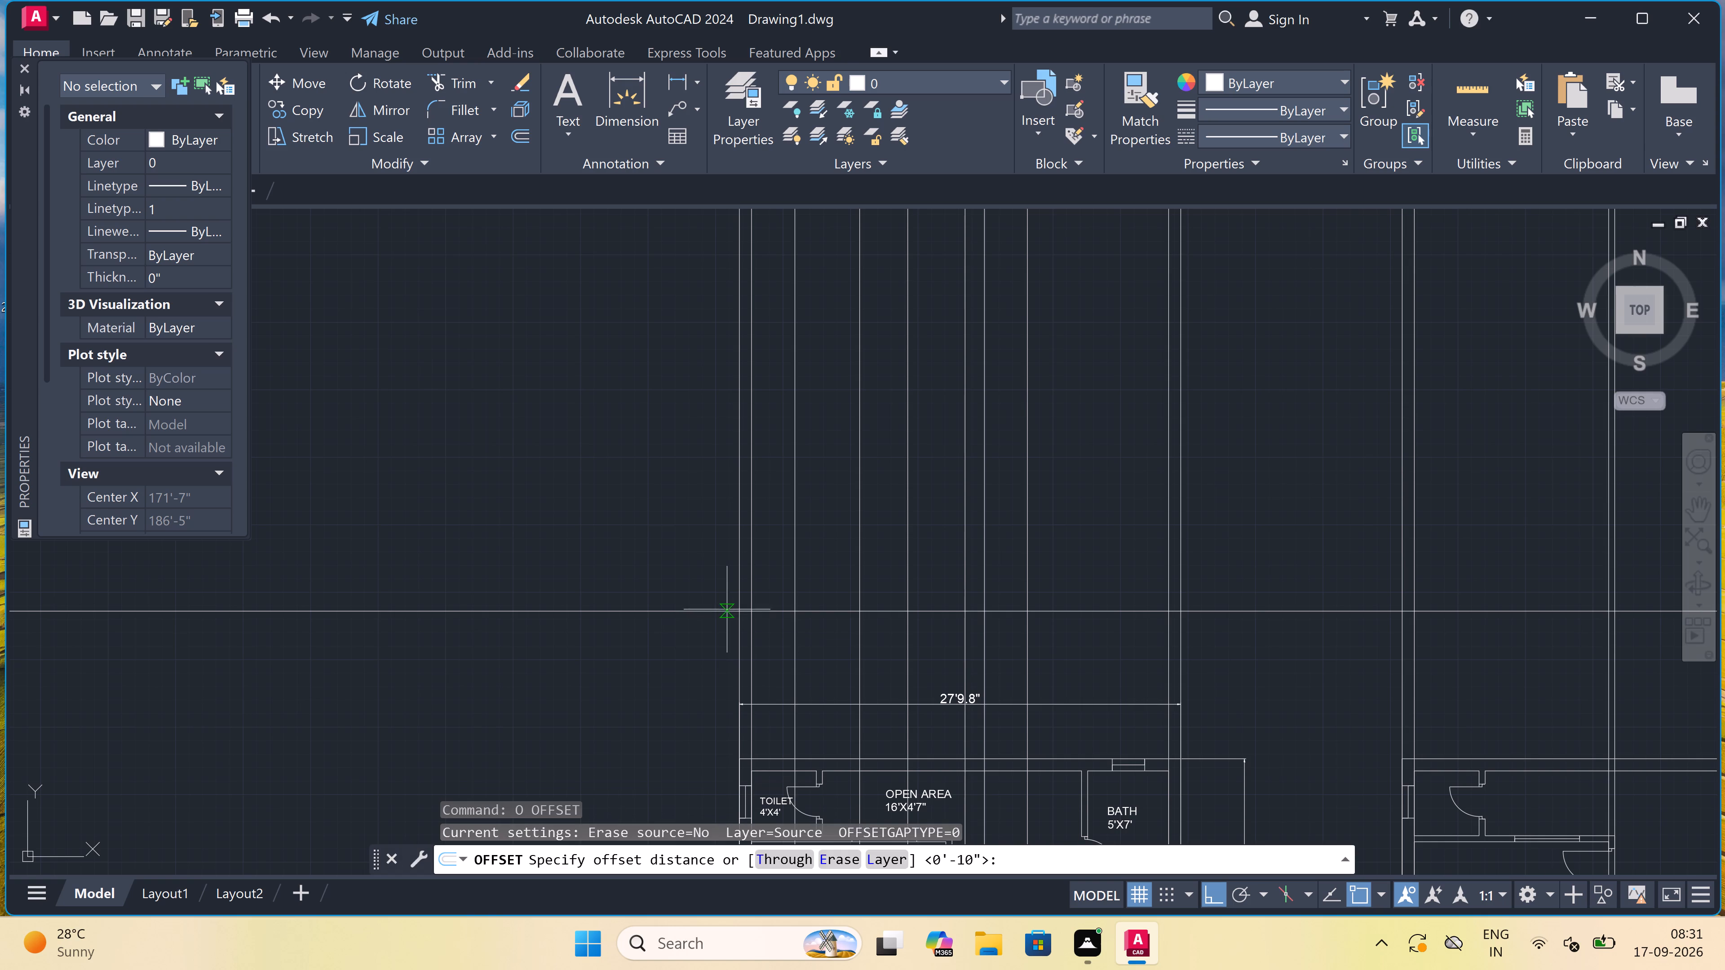
pyautogui.click(723, 603)
pyautogui.press('1')
pyautogui.write("'6")
pyautogui.hotkey('shift', '"')
pyautogui.press('space')
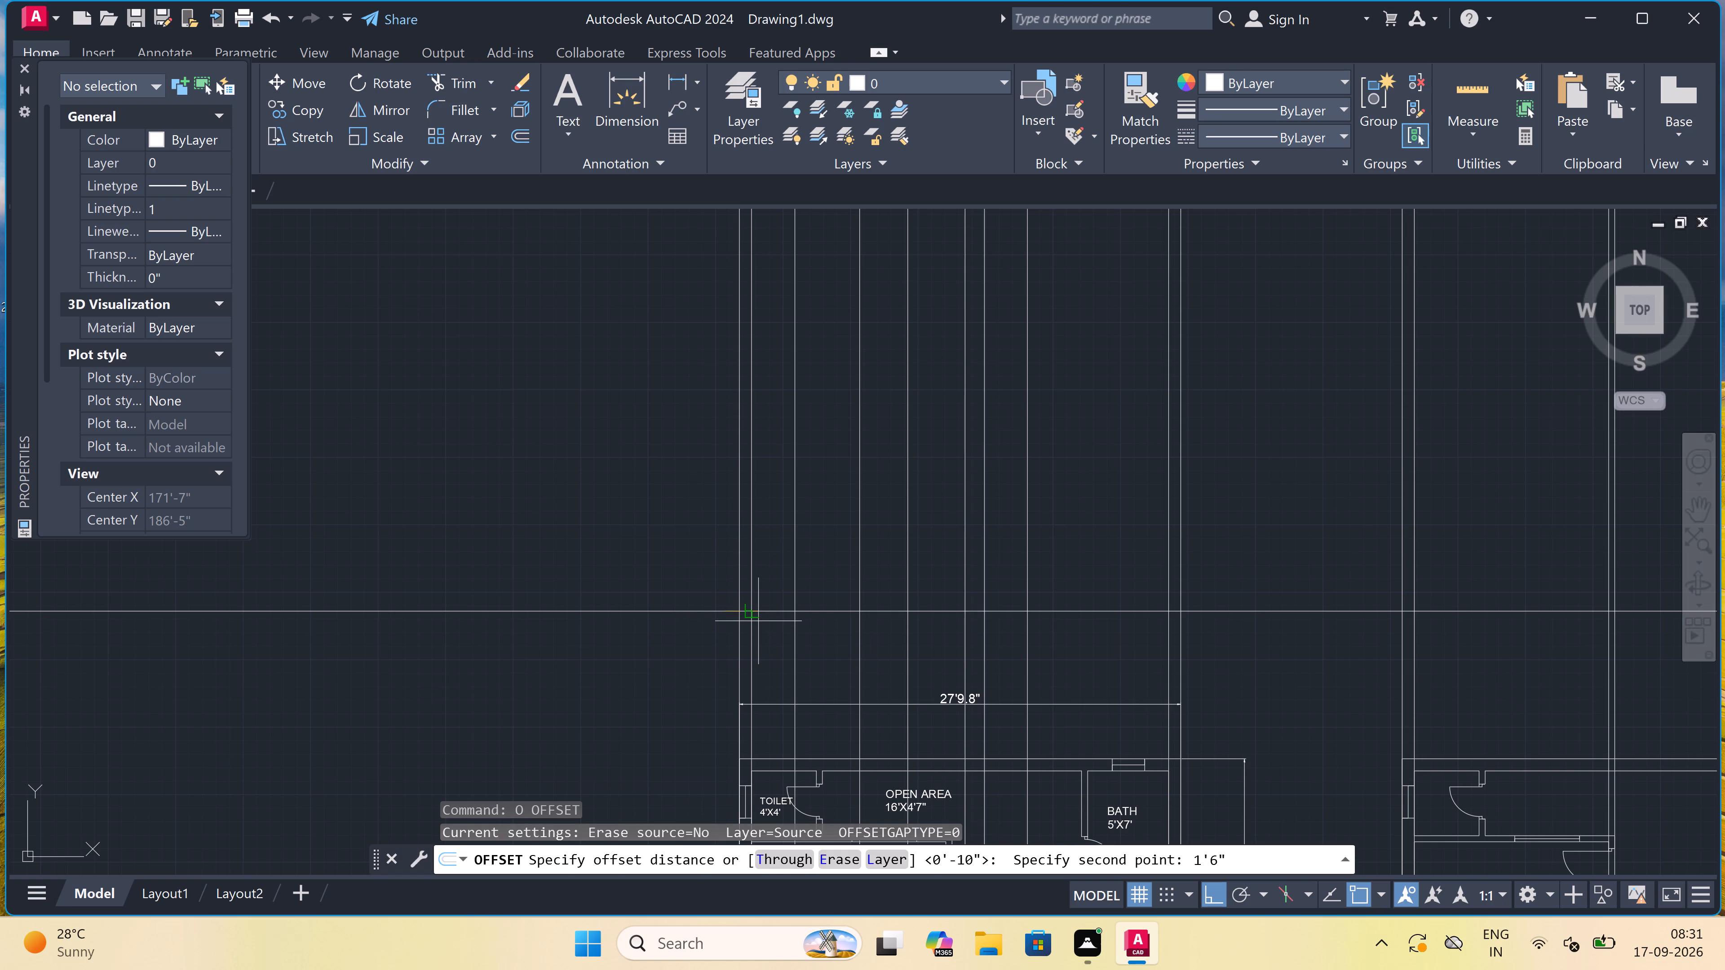
pyautogui.moveTo(699, 613); pyautogui.dragTo(699, 612)
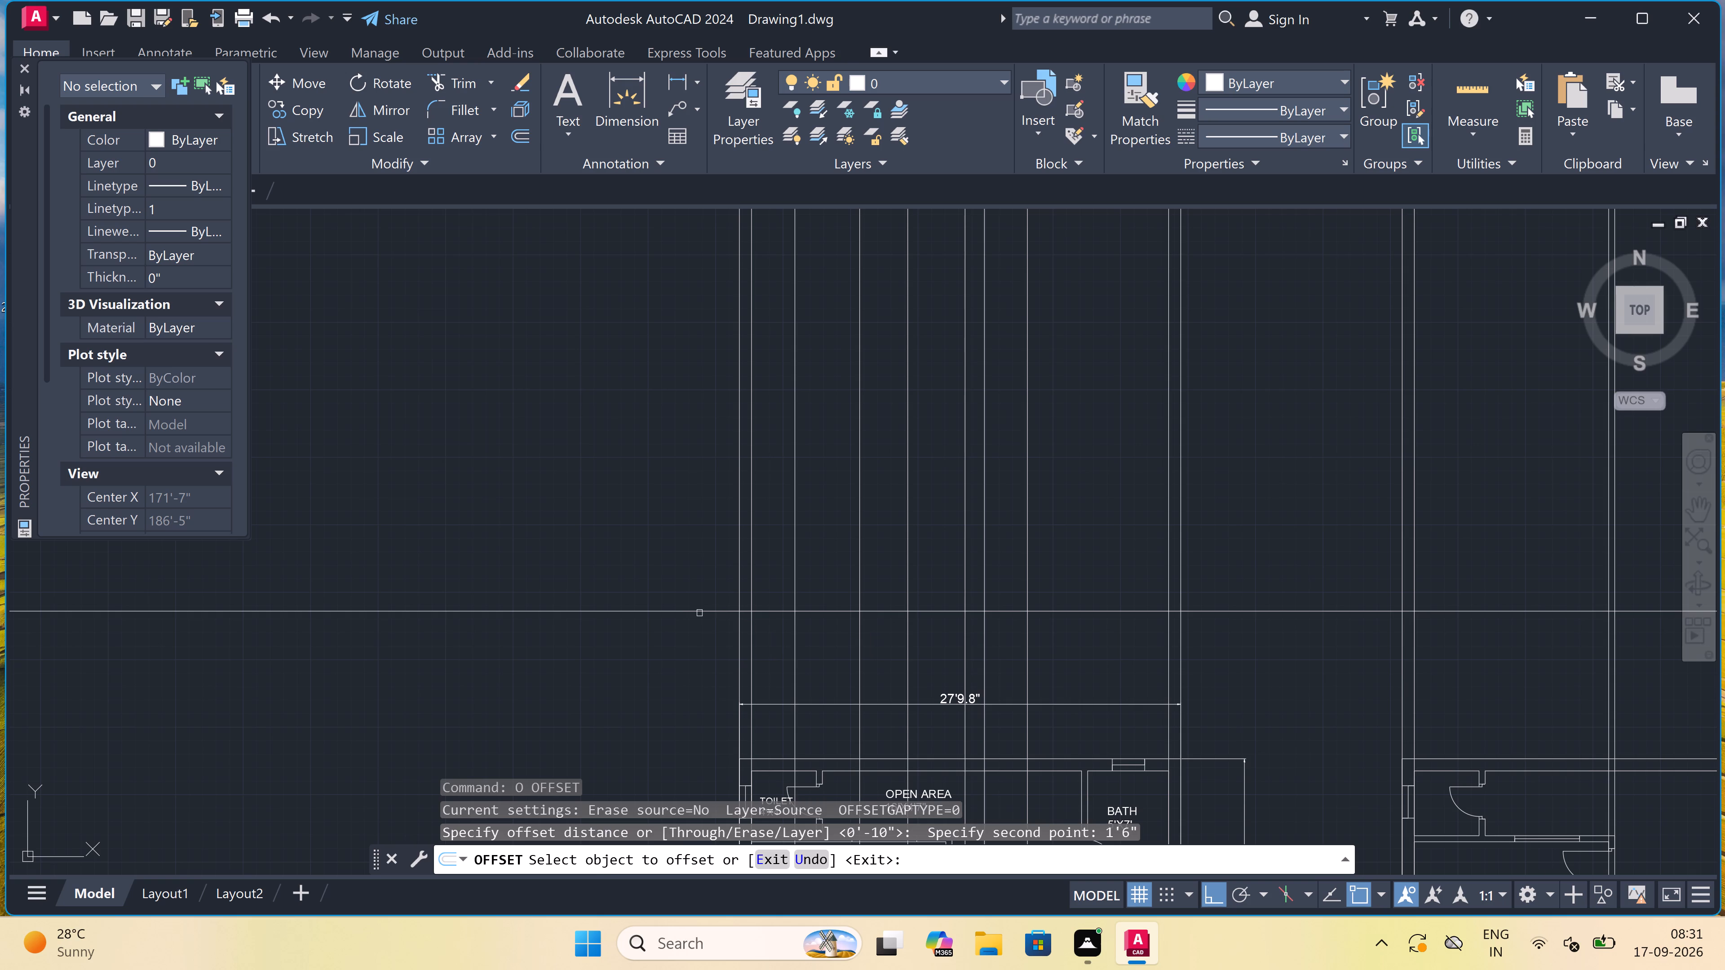
pyautogui.moveTo(699, 612); pyautogui.dragTo(704, 609)
pyautogui.click(735, 558)
pyautogui.press('Escape')
# Offset the upper horizontal construction line upward by 3'.
pyautogui.press('space')
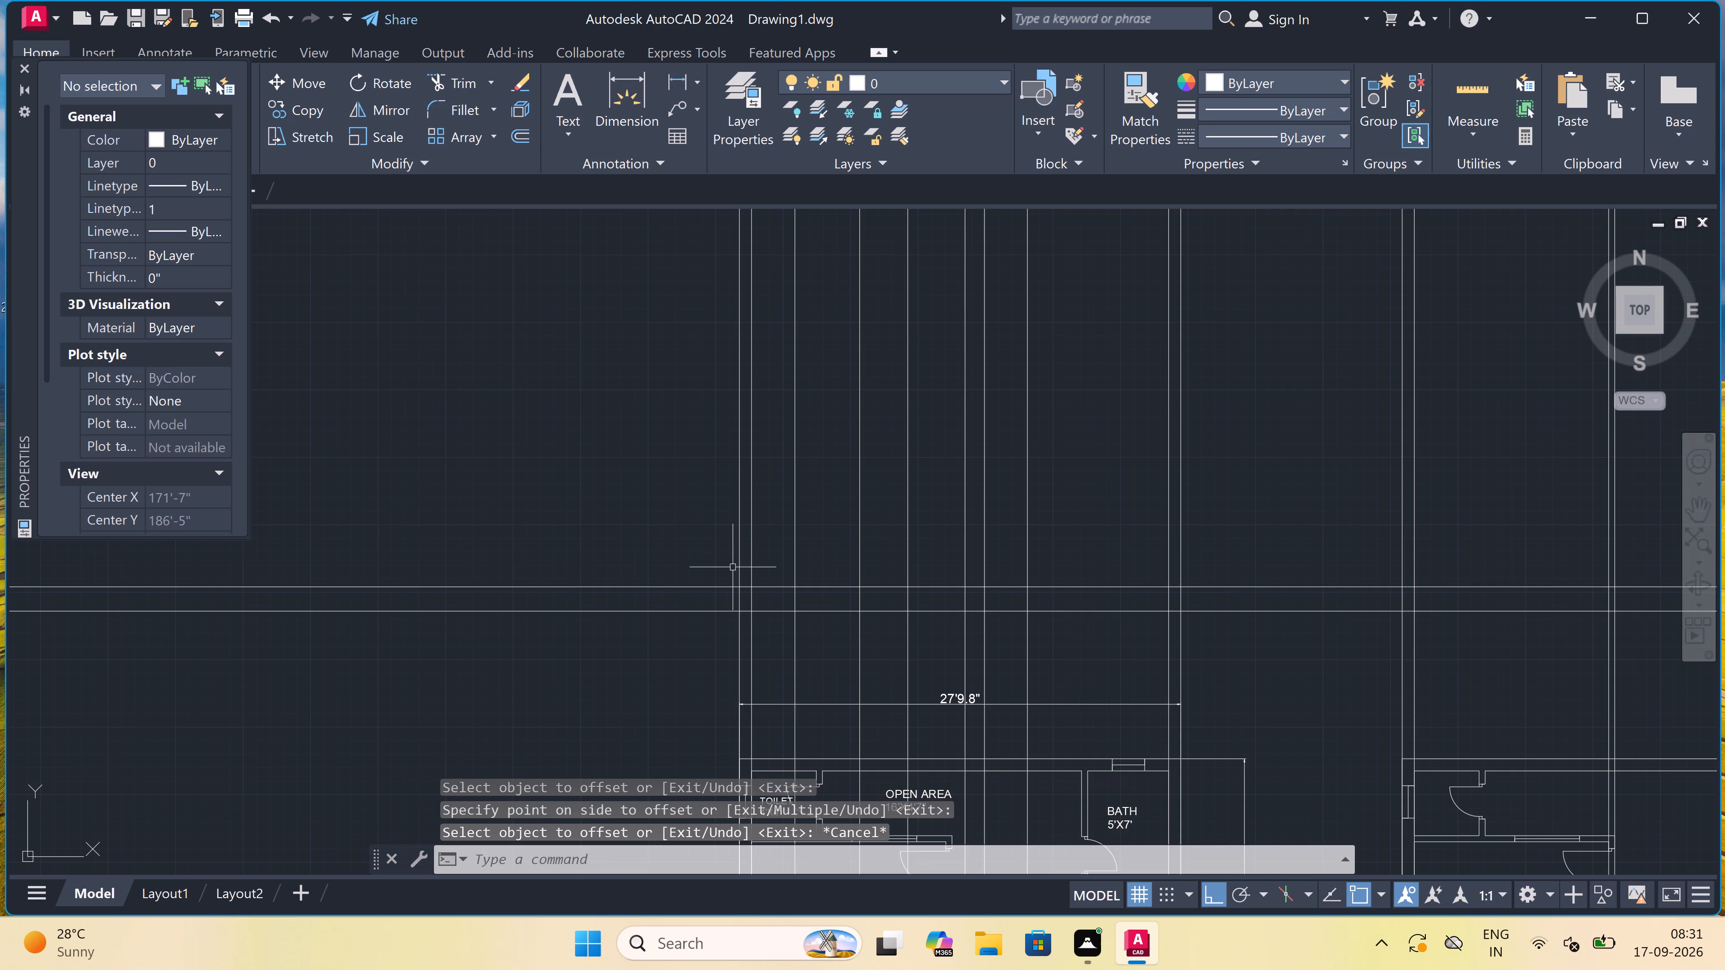
pyautogui.click(709, 584)
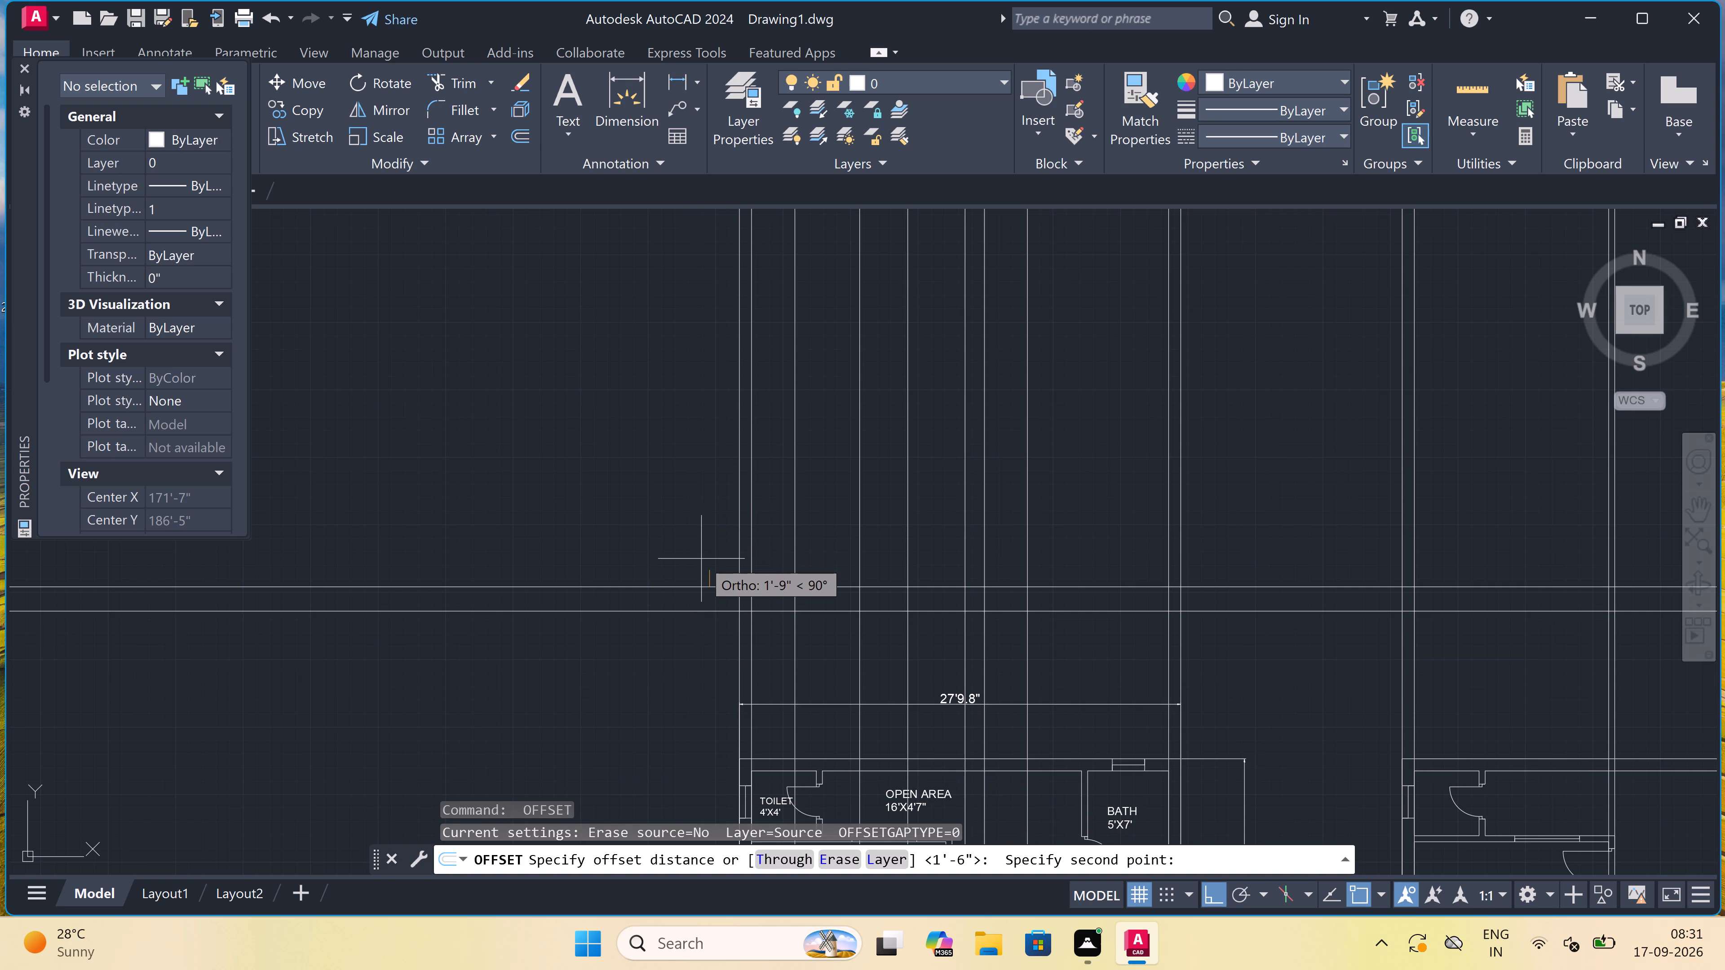
pyautogui.press('3')
pyautogui.press("'")
pyautogui.press('space')
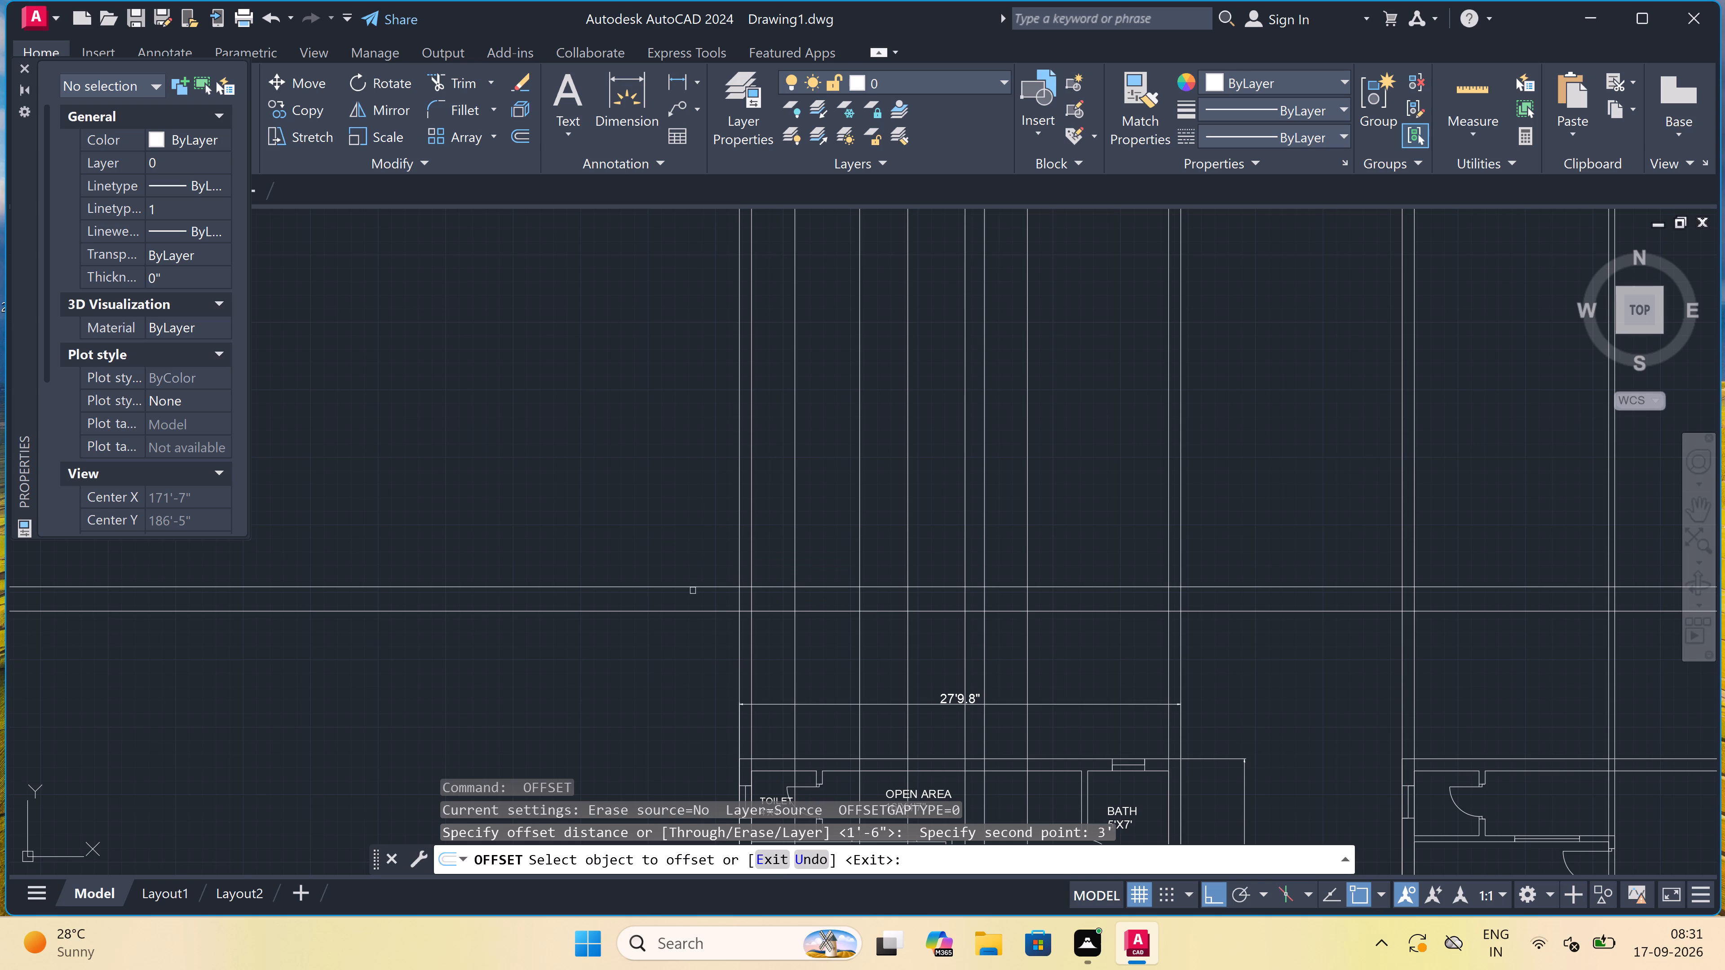
pyautogui.click(696, 587)
pyautogui.click(712, 560)
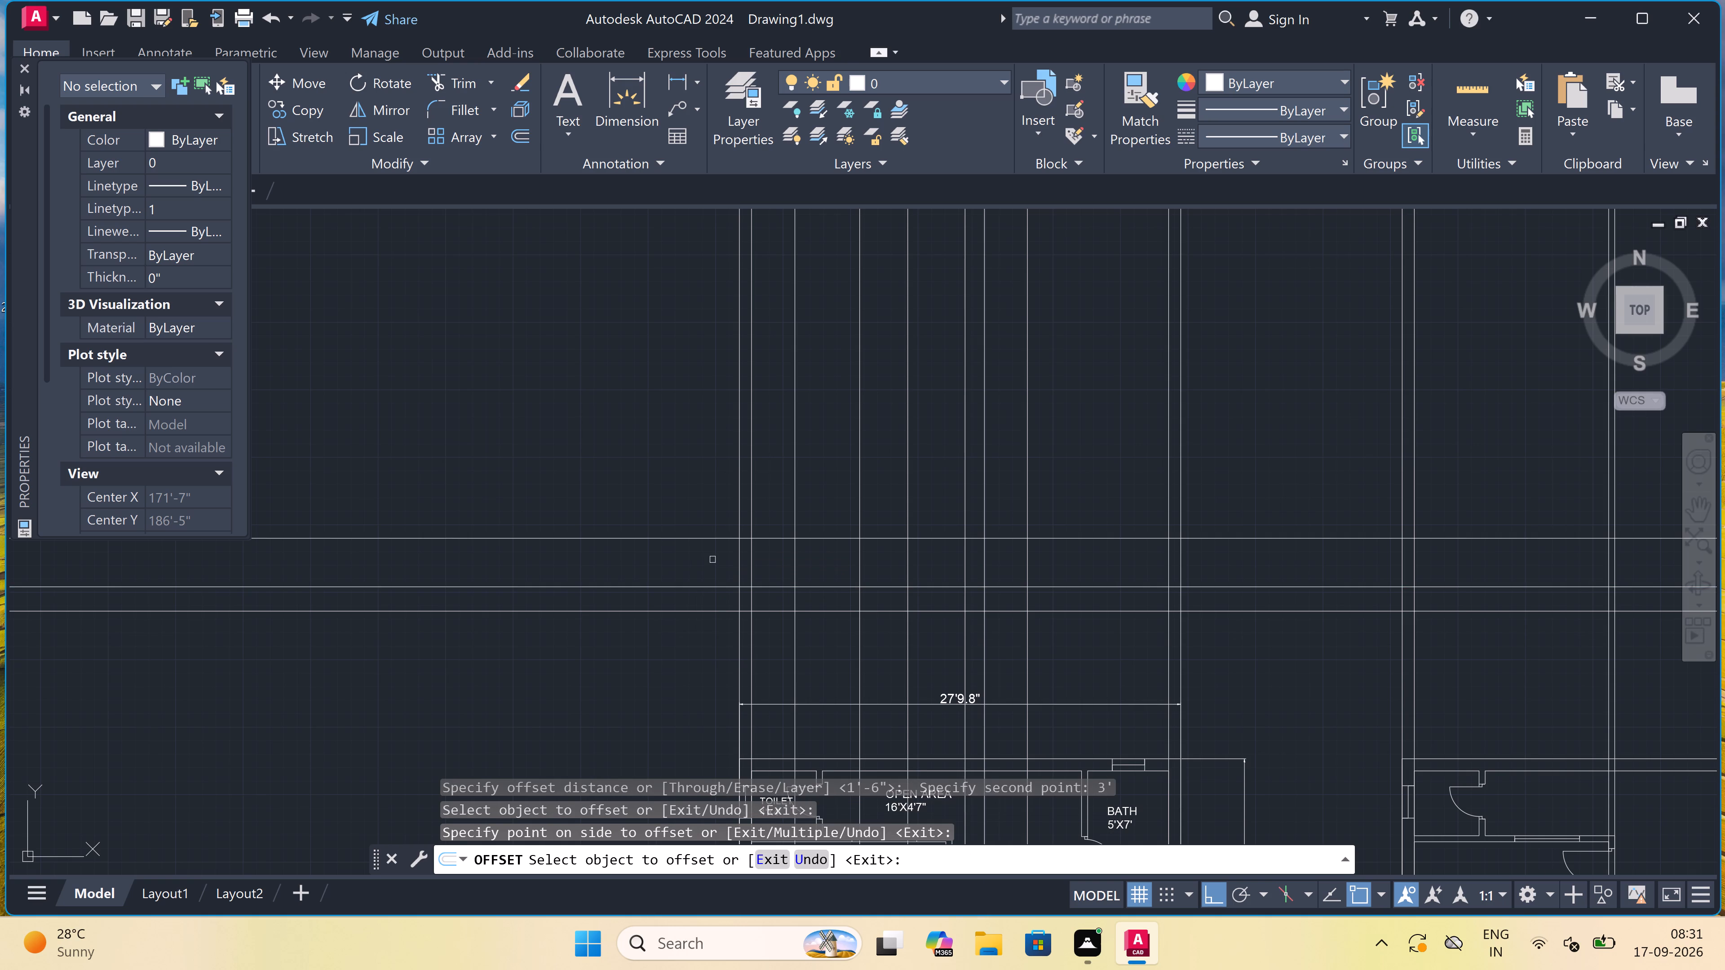
pyautogui.press('Escape')
# Offset the topmost horizontal construction line upward by 4'.
pyautogui.press('space')
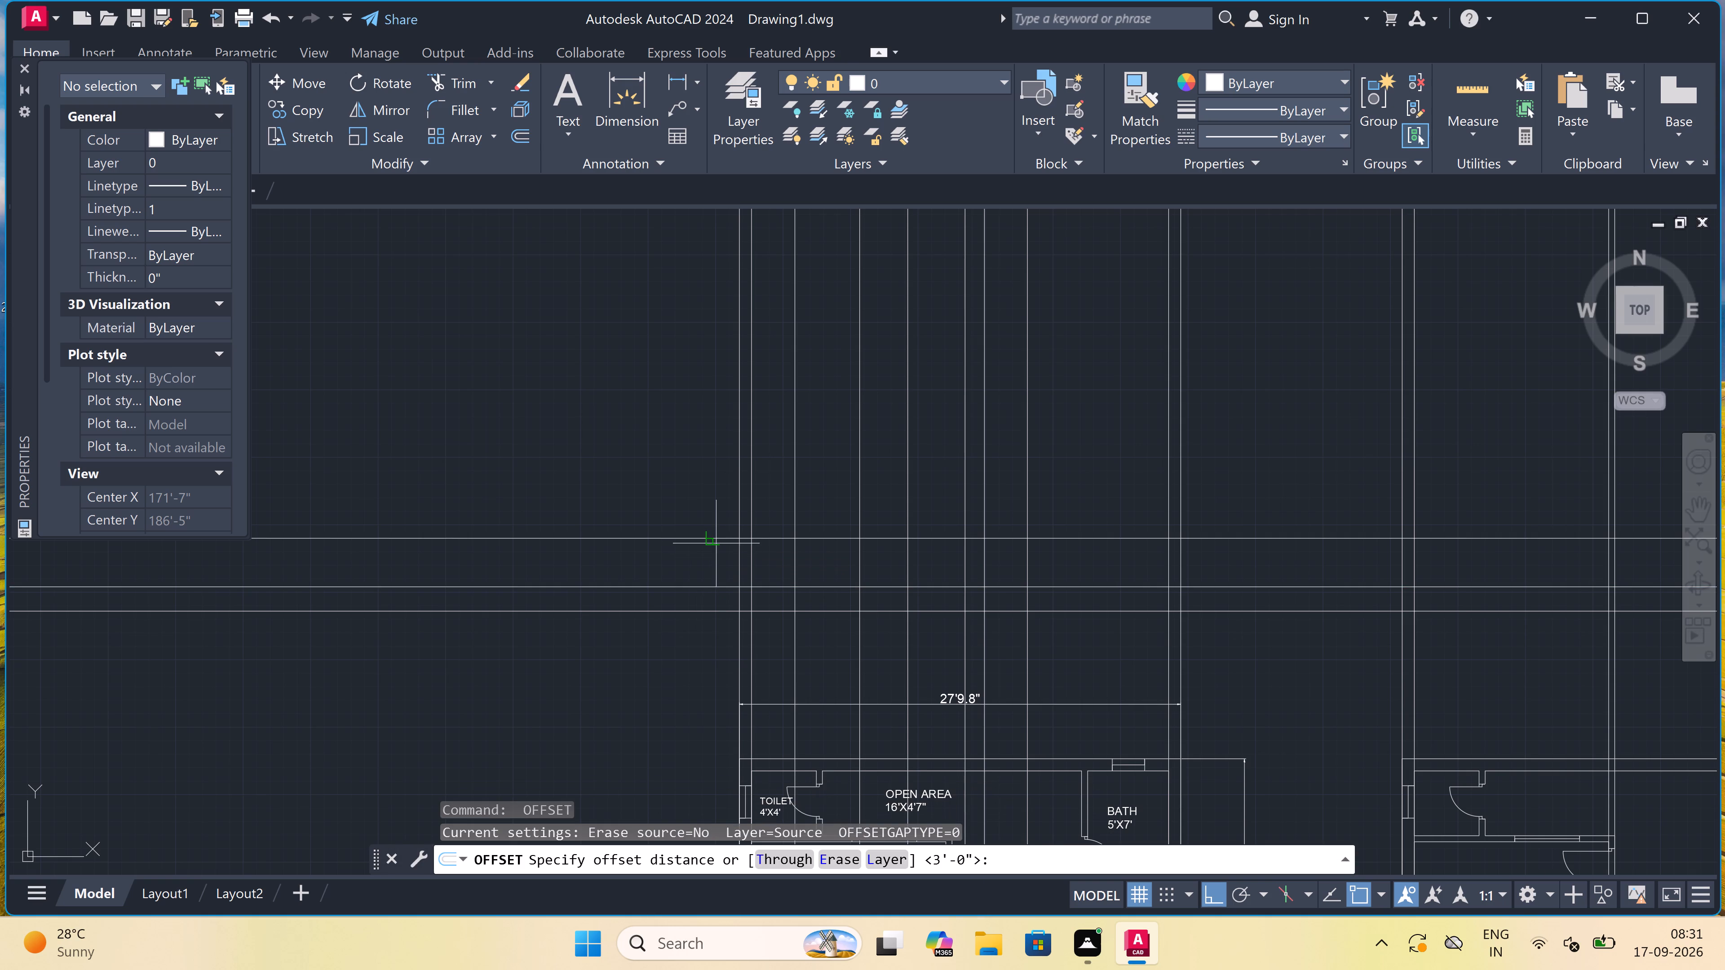
pyautogui.click(718, 535)
pyautogui.write("4'")
pyautogui.press('space')
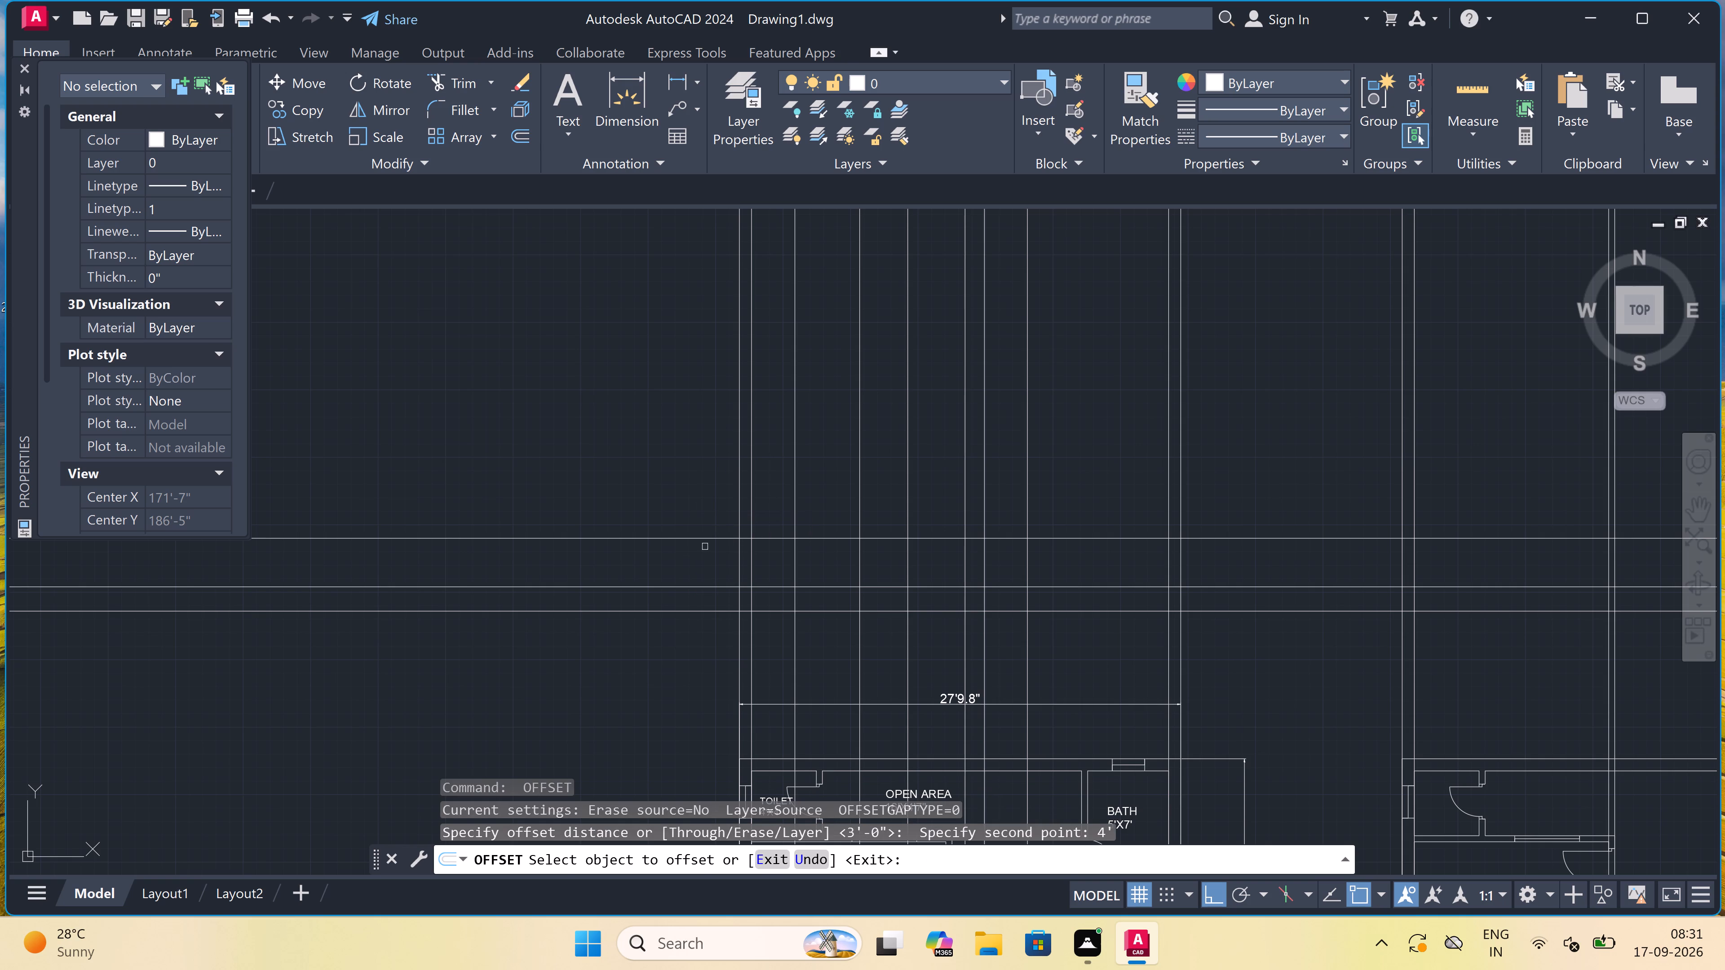
pyautogui.click(710, 537)
pyautogui.click(721, 512)
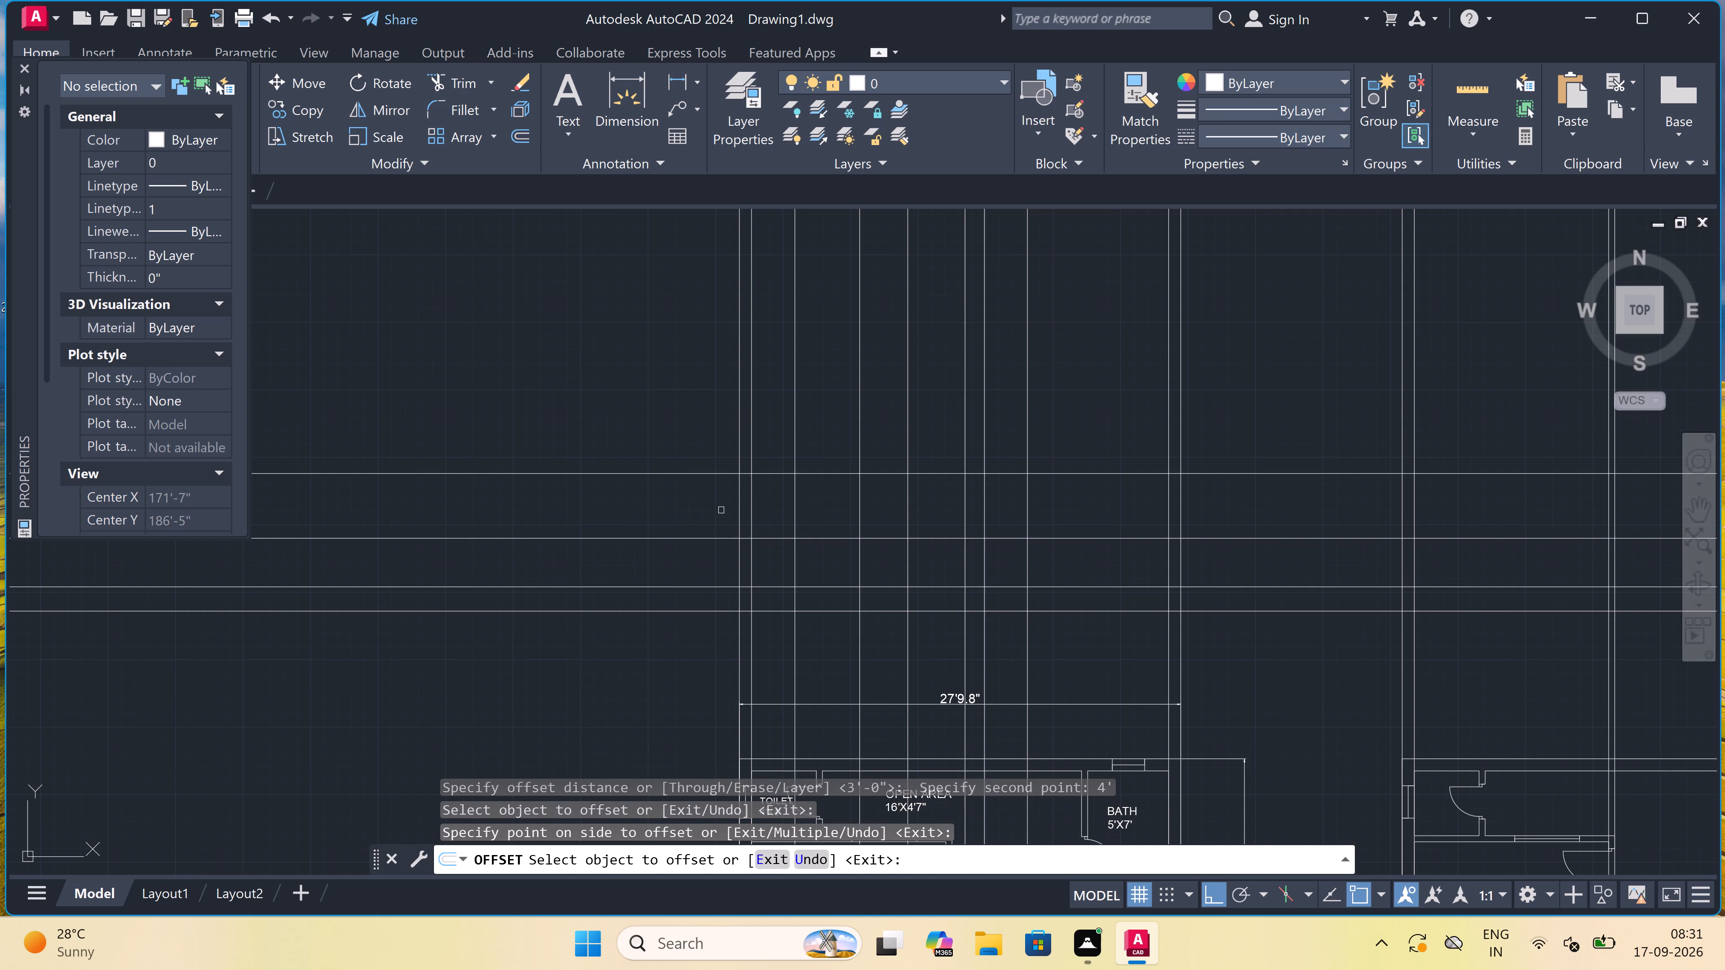
# Offset the topmost horizontal construction line upward by 3'.
pyautogui.press('Escape')
pyautogui.press('space')
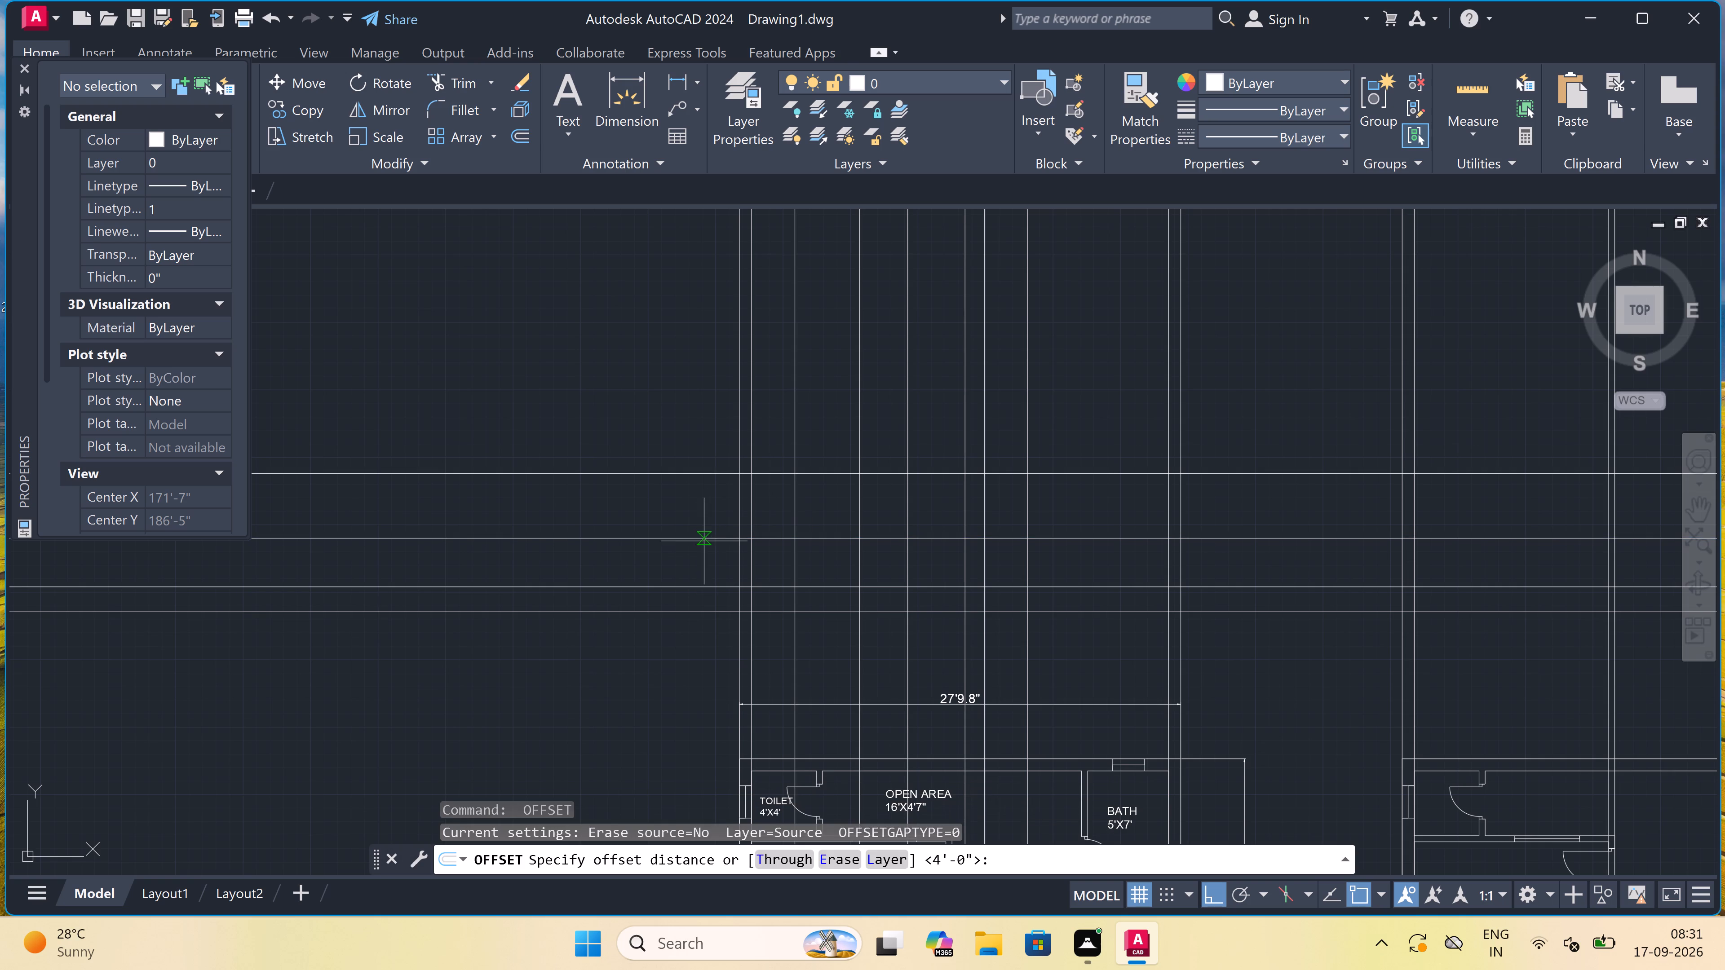
pyautogui.click(676, 468)
pyautogui.write("3'")
pyautogui.press('space')
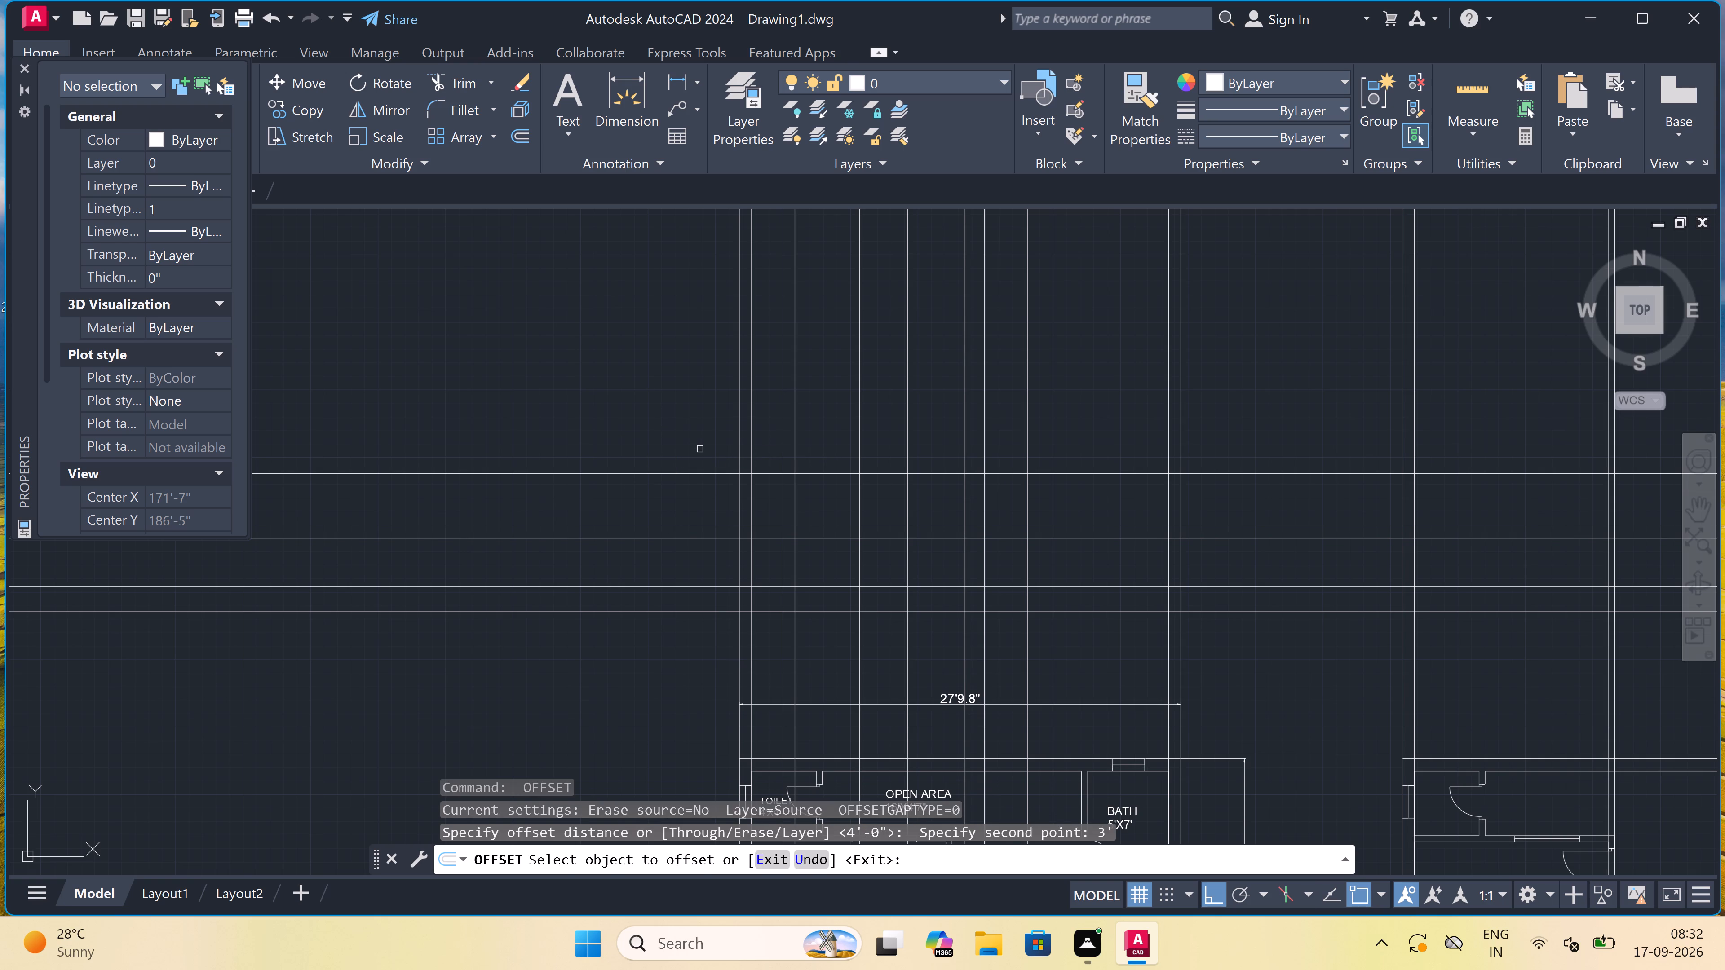
pyautogui.doubleClick(701, 473)
pyautogui.click(704, 432)
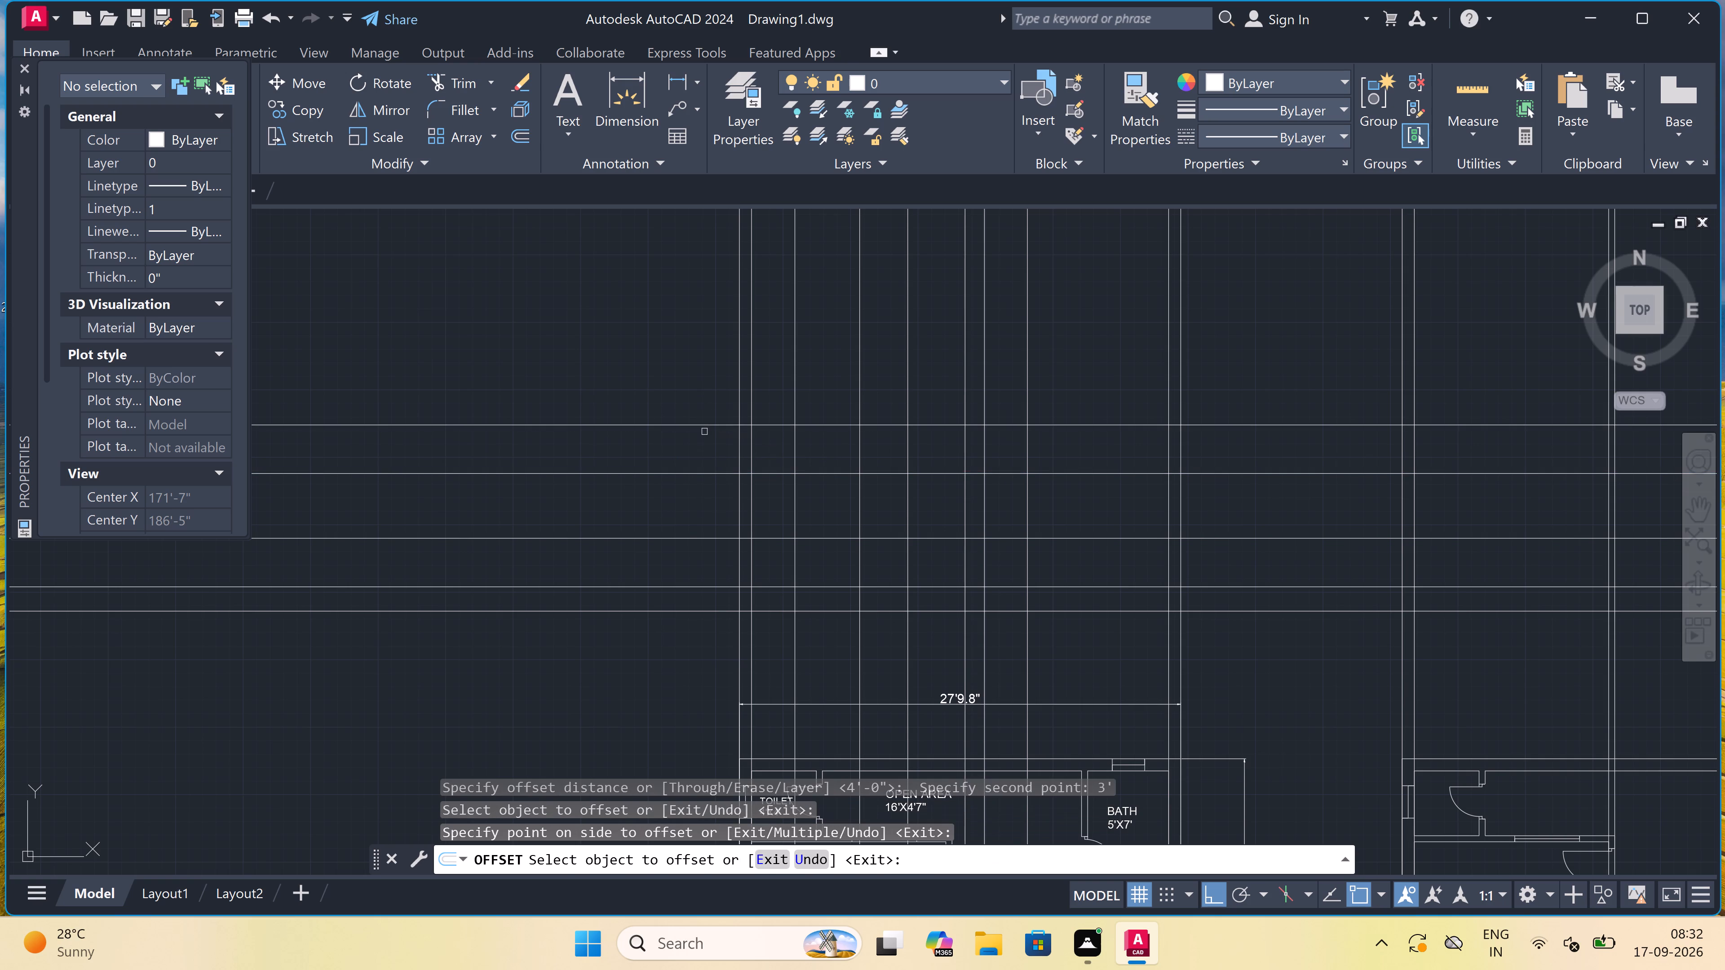
pyautogui.press('Escape')
# Offset the new topmost horizontal construction line upward by 6".
pyautogui.press('space')
pyautogui.click(704, 432)
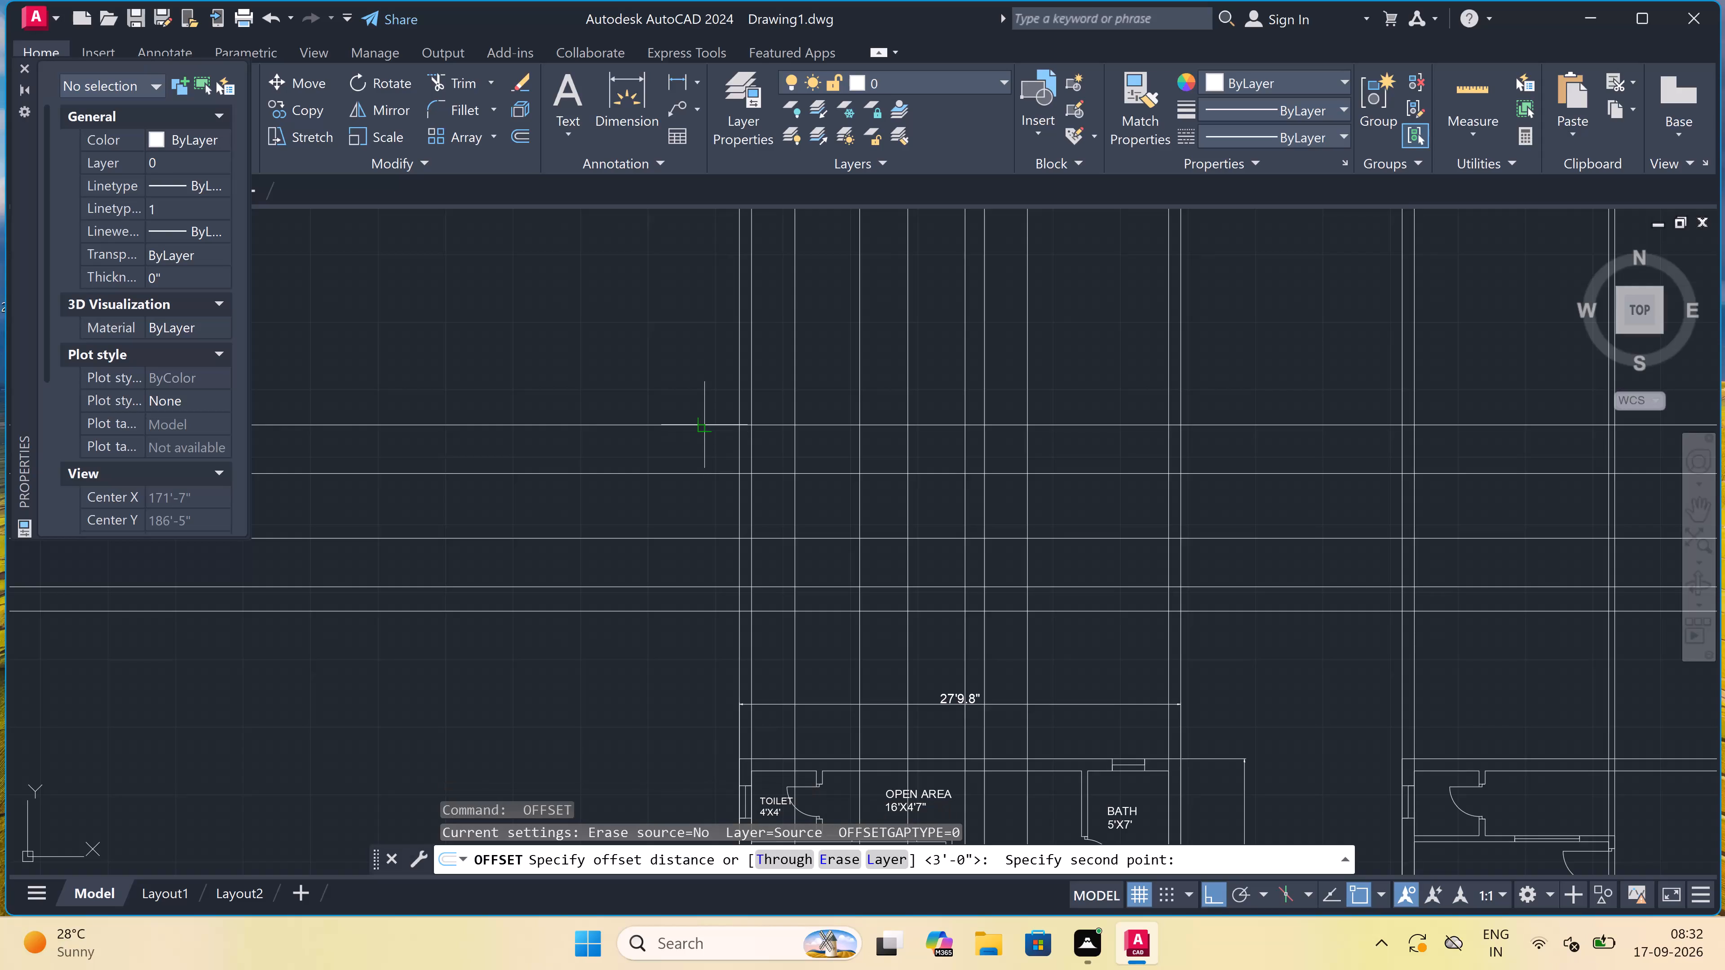
pyautogui.press('6')
pyautogui.write('"')
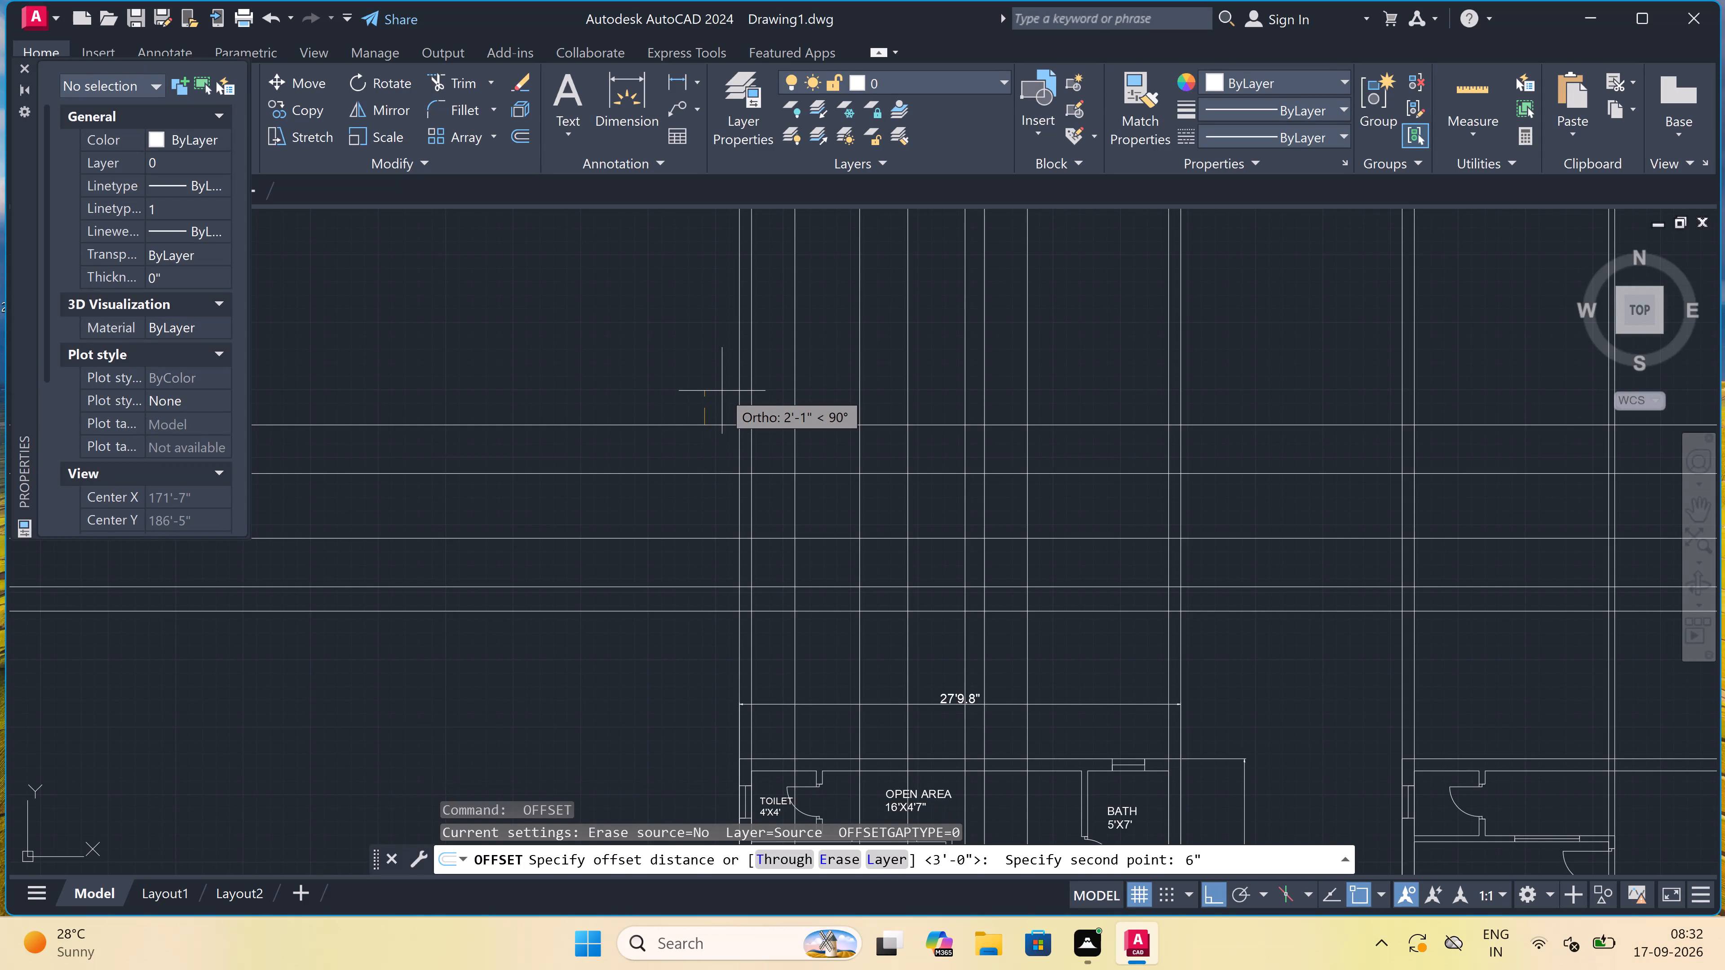
pyautogui.press('space')
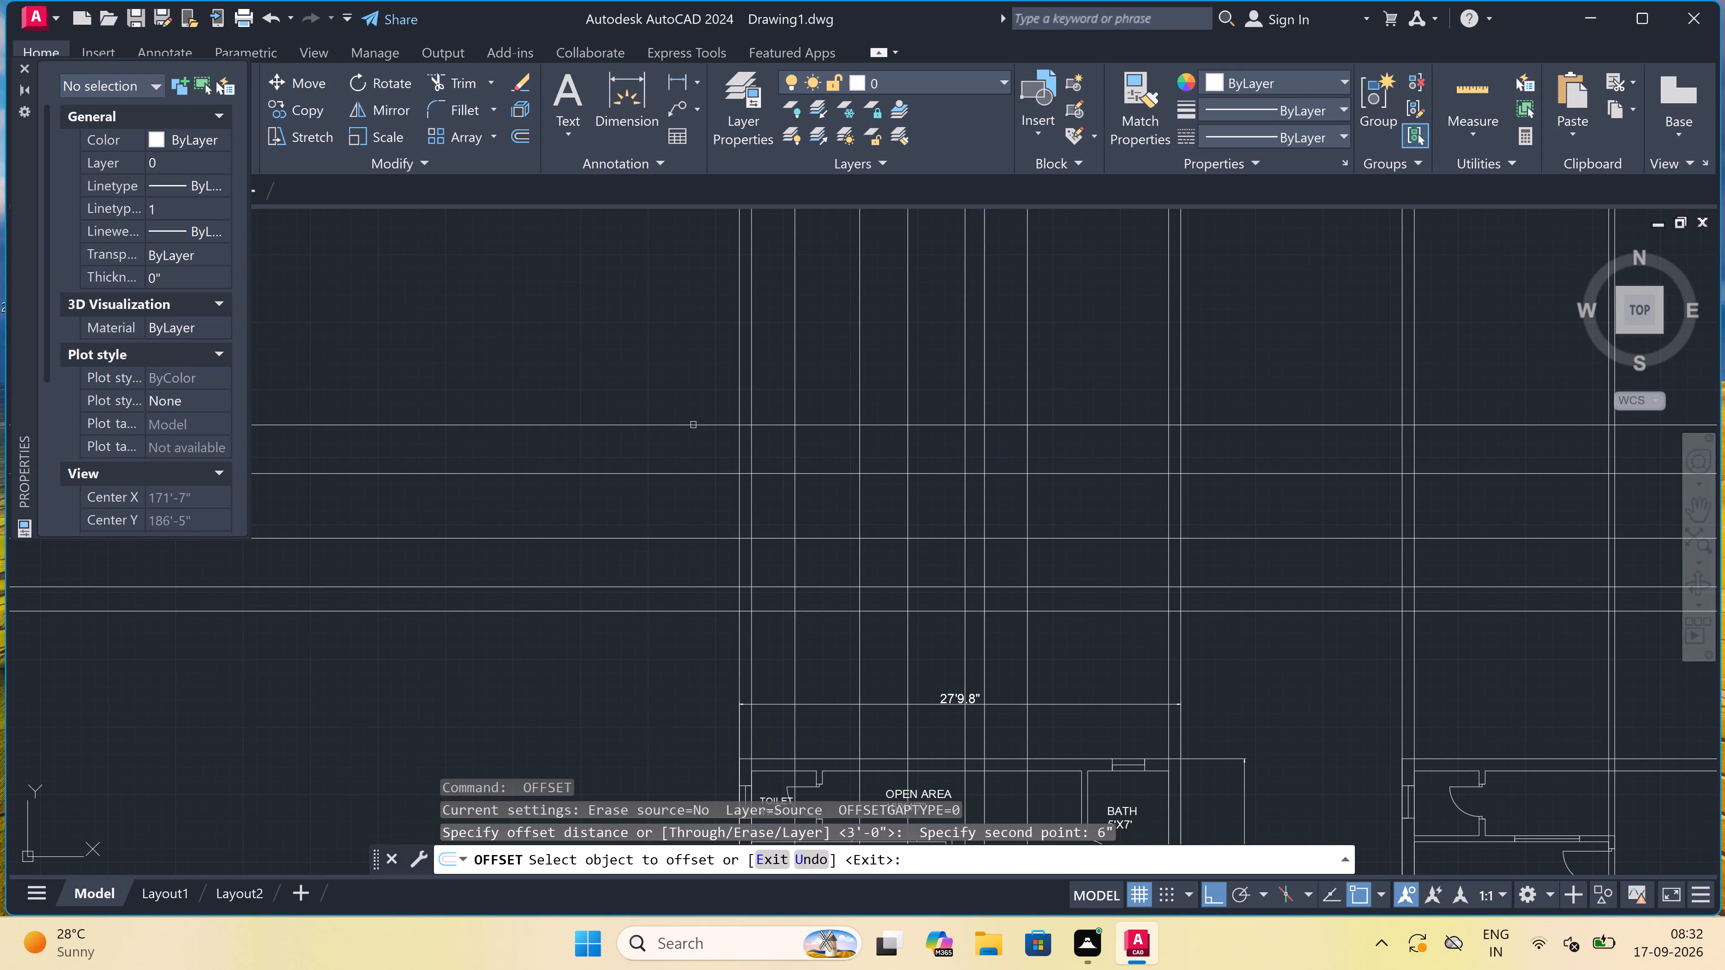
pyautogui.click(693, 425)
pyautogui.click(695, 405)
pyautogui.press('Escape')
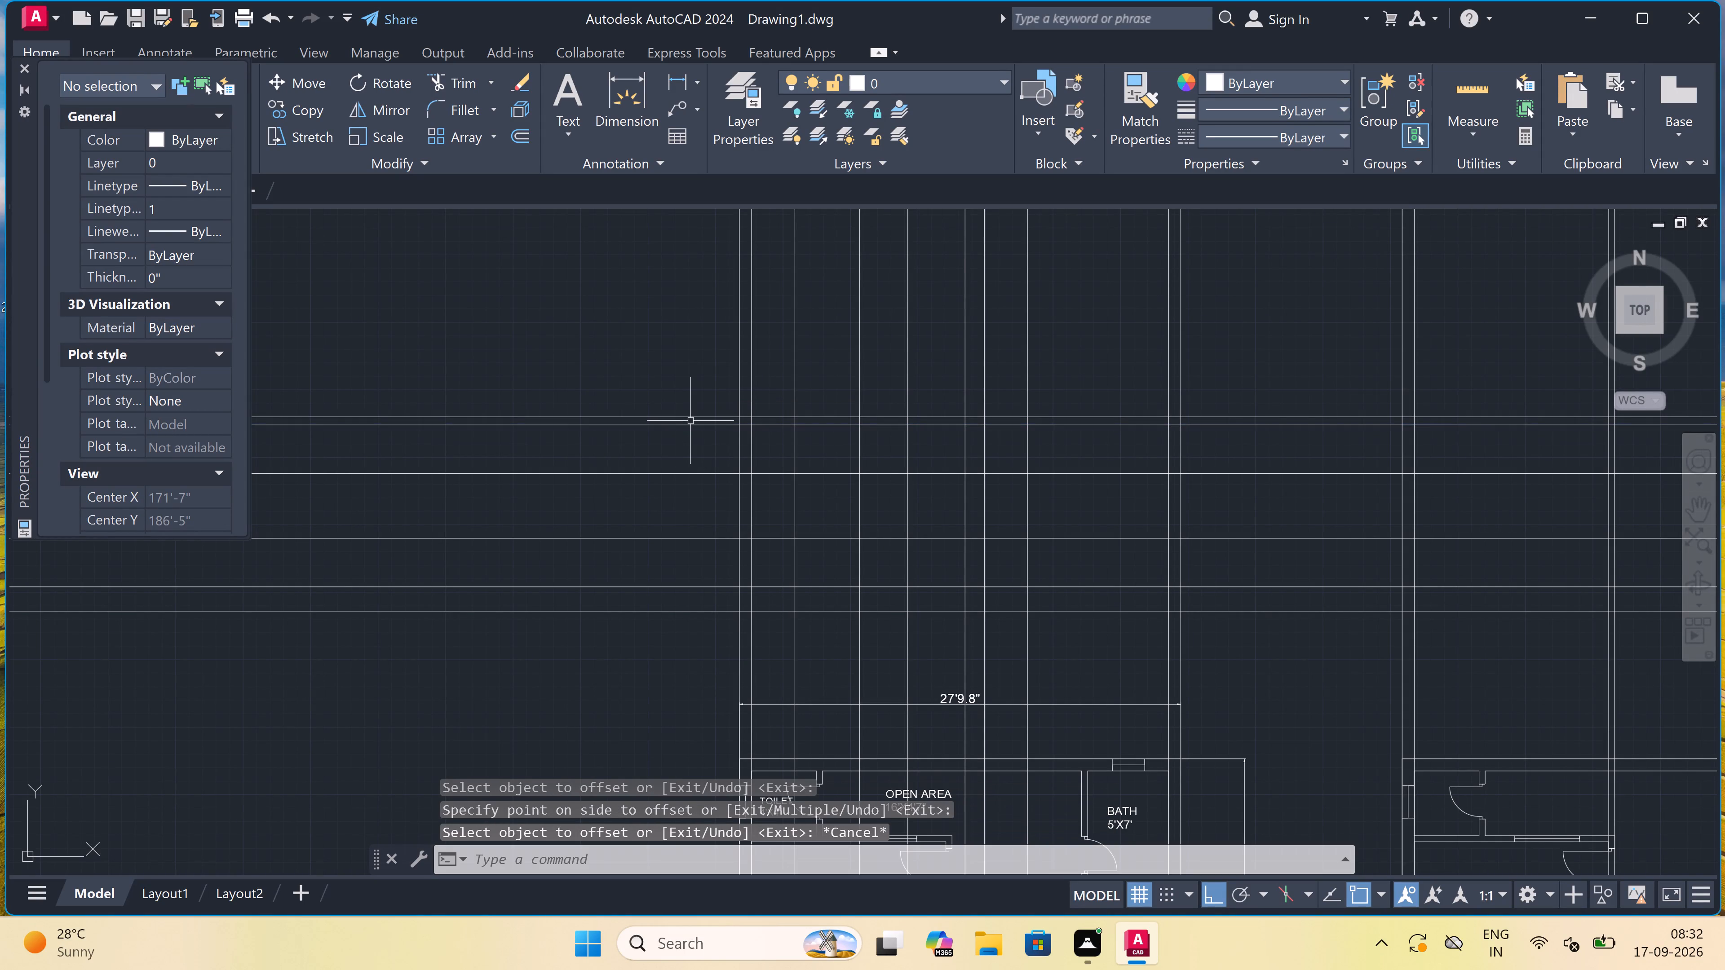
# Offset the upper line of the 6" pair upward by 3'6".
pyautogui.press('space')
pyautogui.scroll(2, 690, 421)
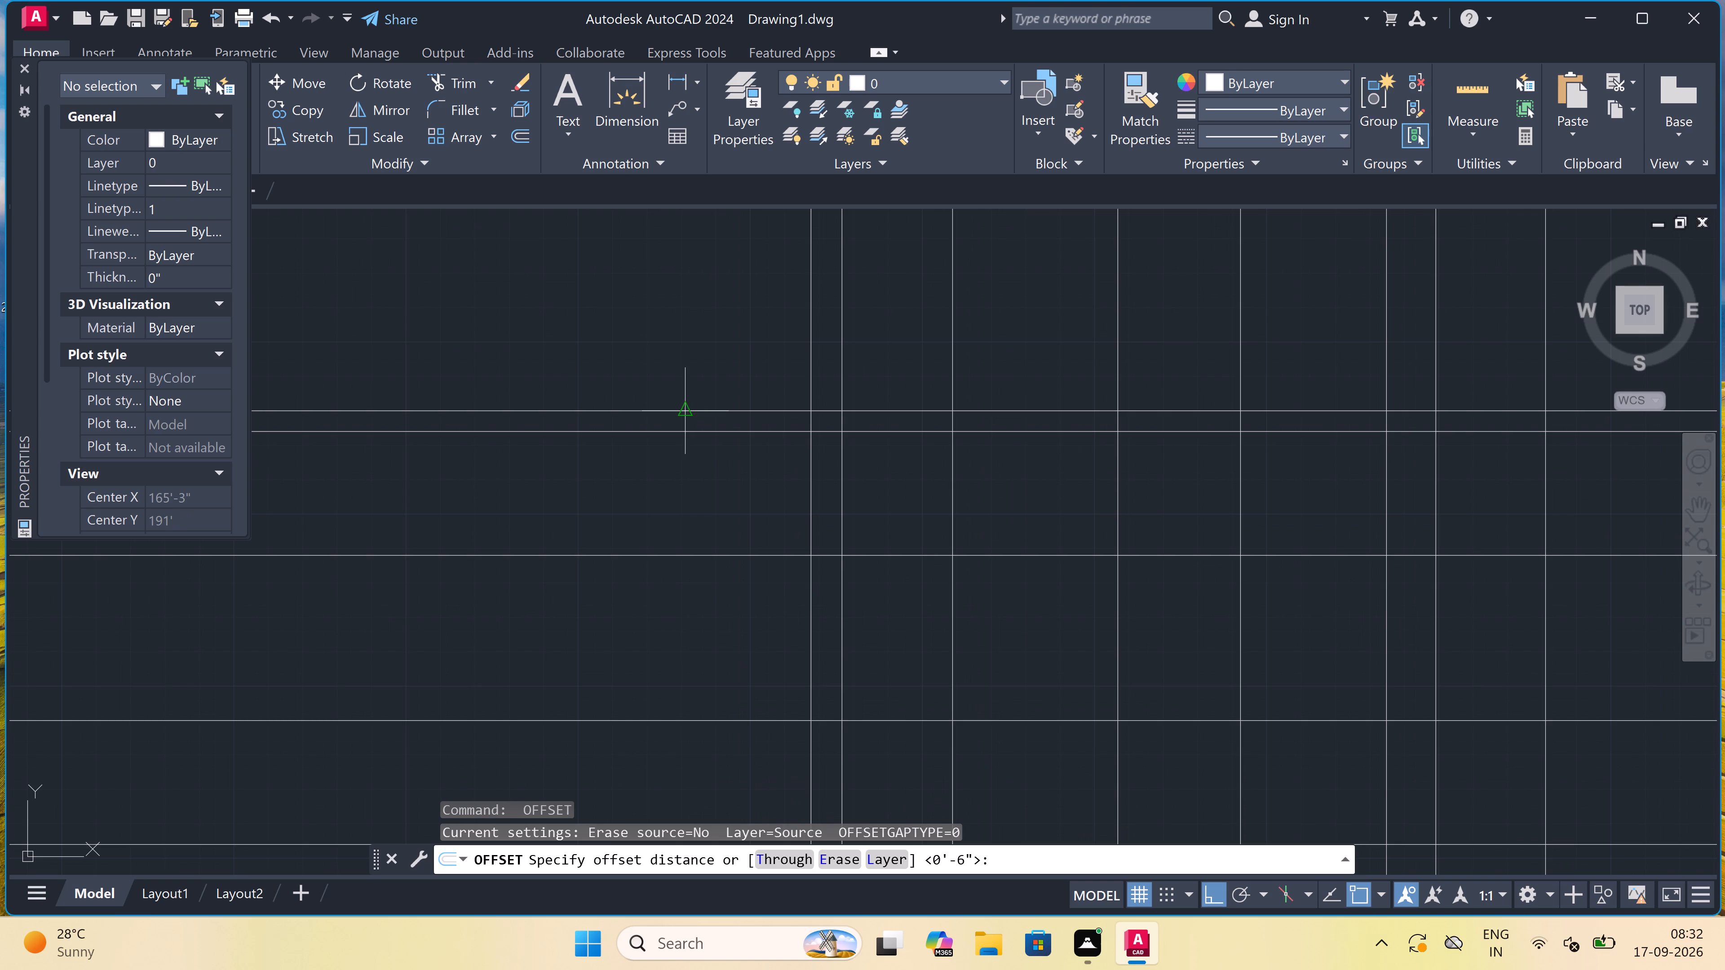
pyautogui.doubleClick(691, 410)
pyautogui.write("3'")
pyautogui.press('6')
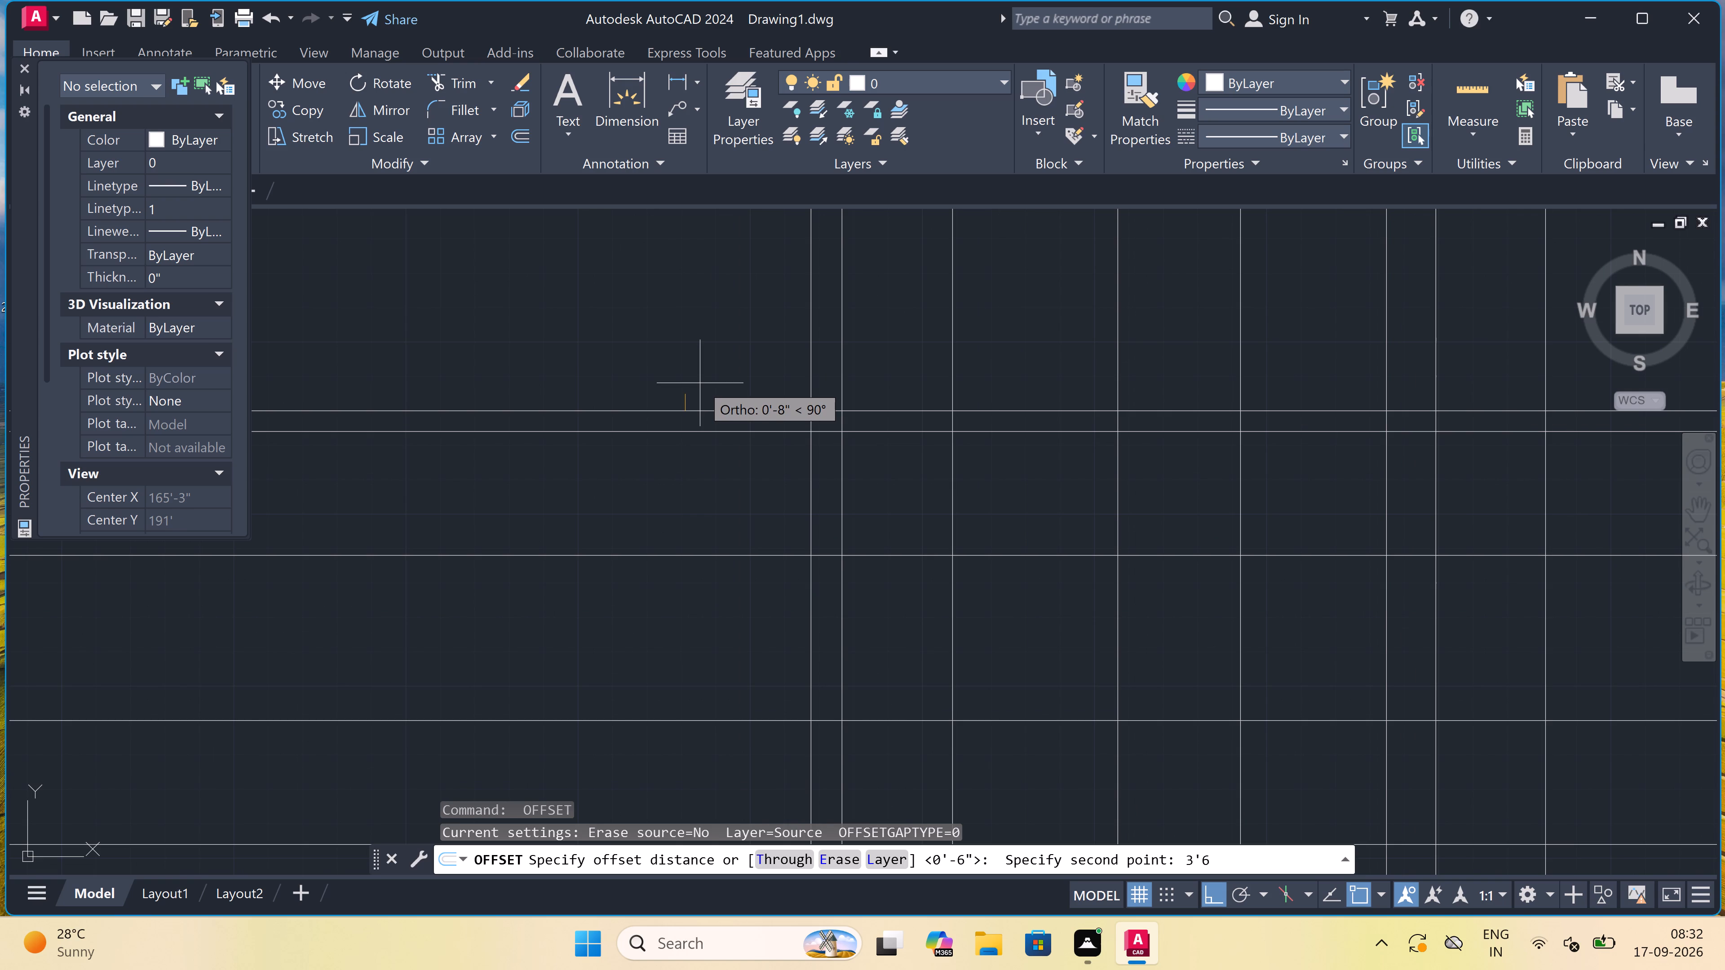
pyautogui.hotkey('shift', '"')
pyautogui.press('space')
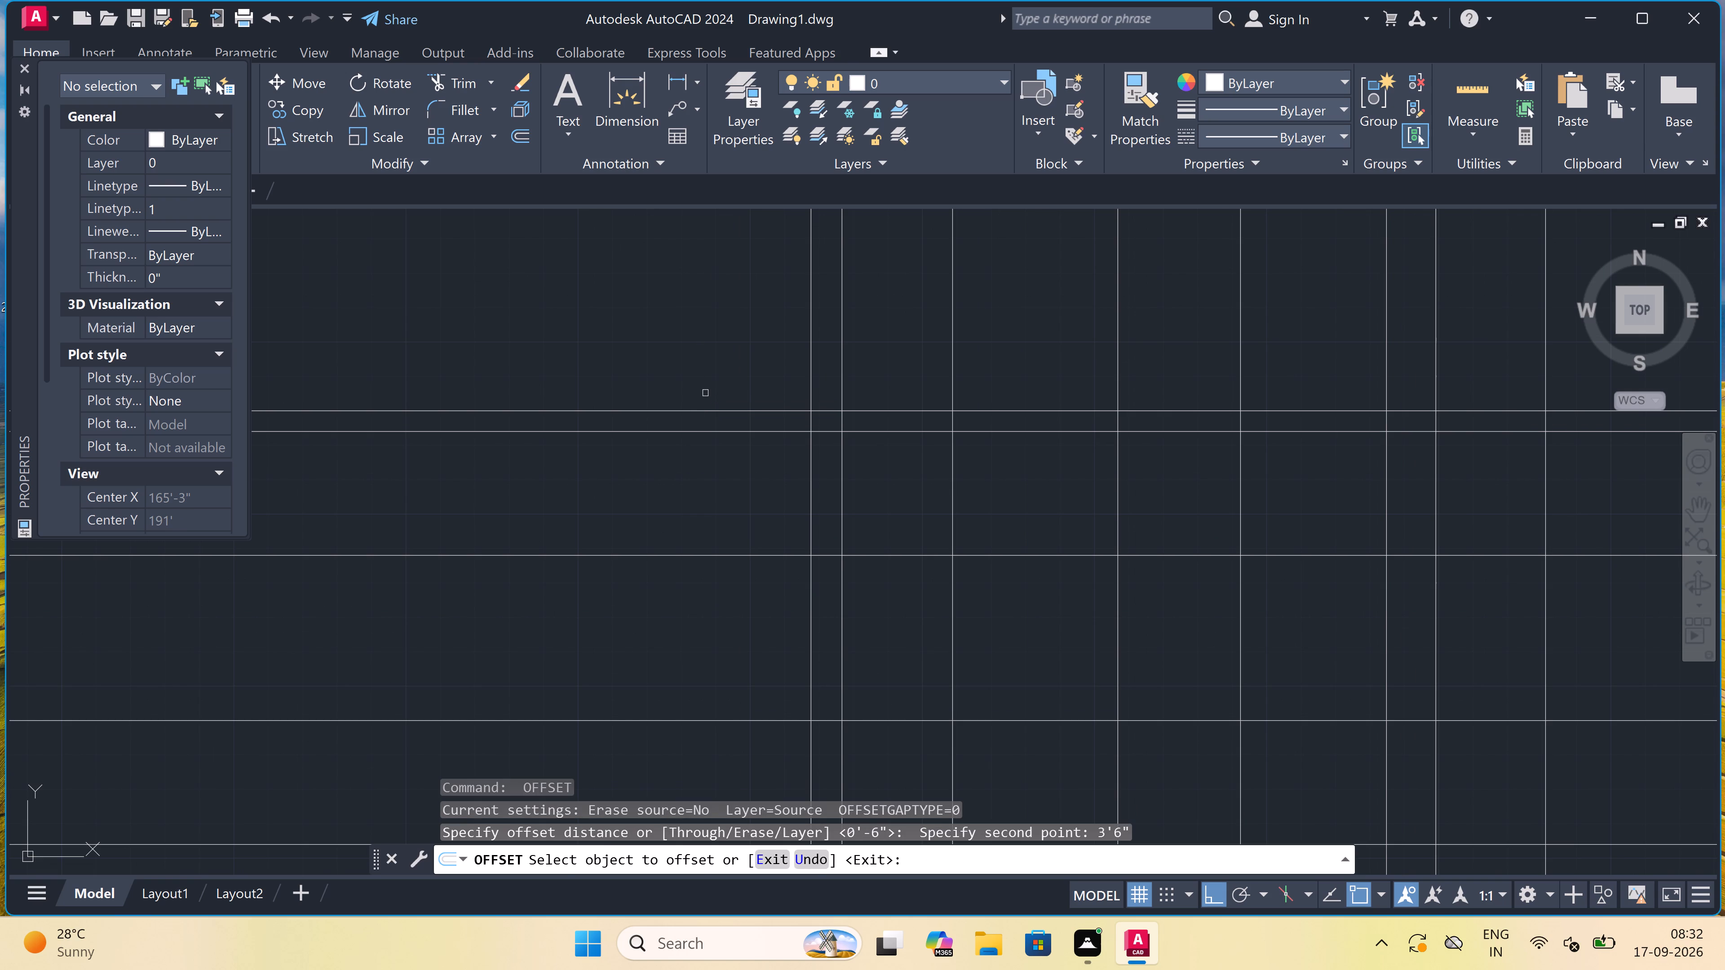
pyautogui.click(709, 410)
pyautogui.click(727, 377)
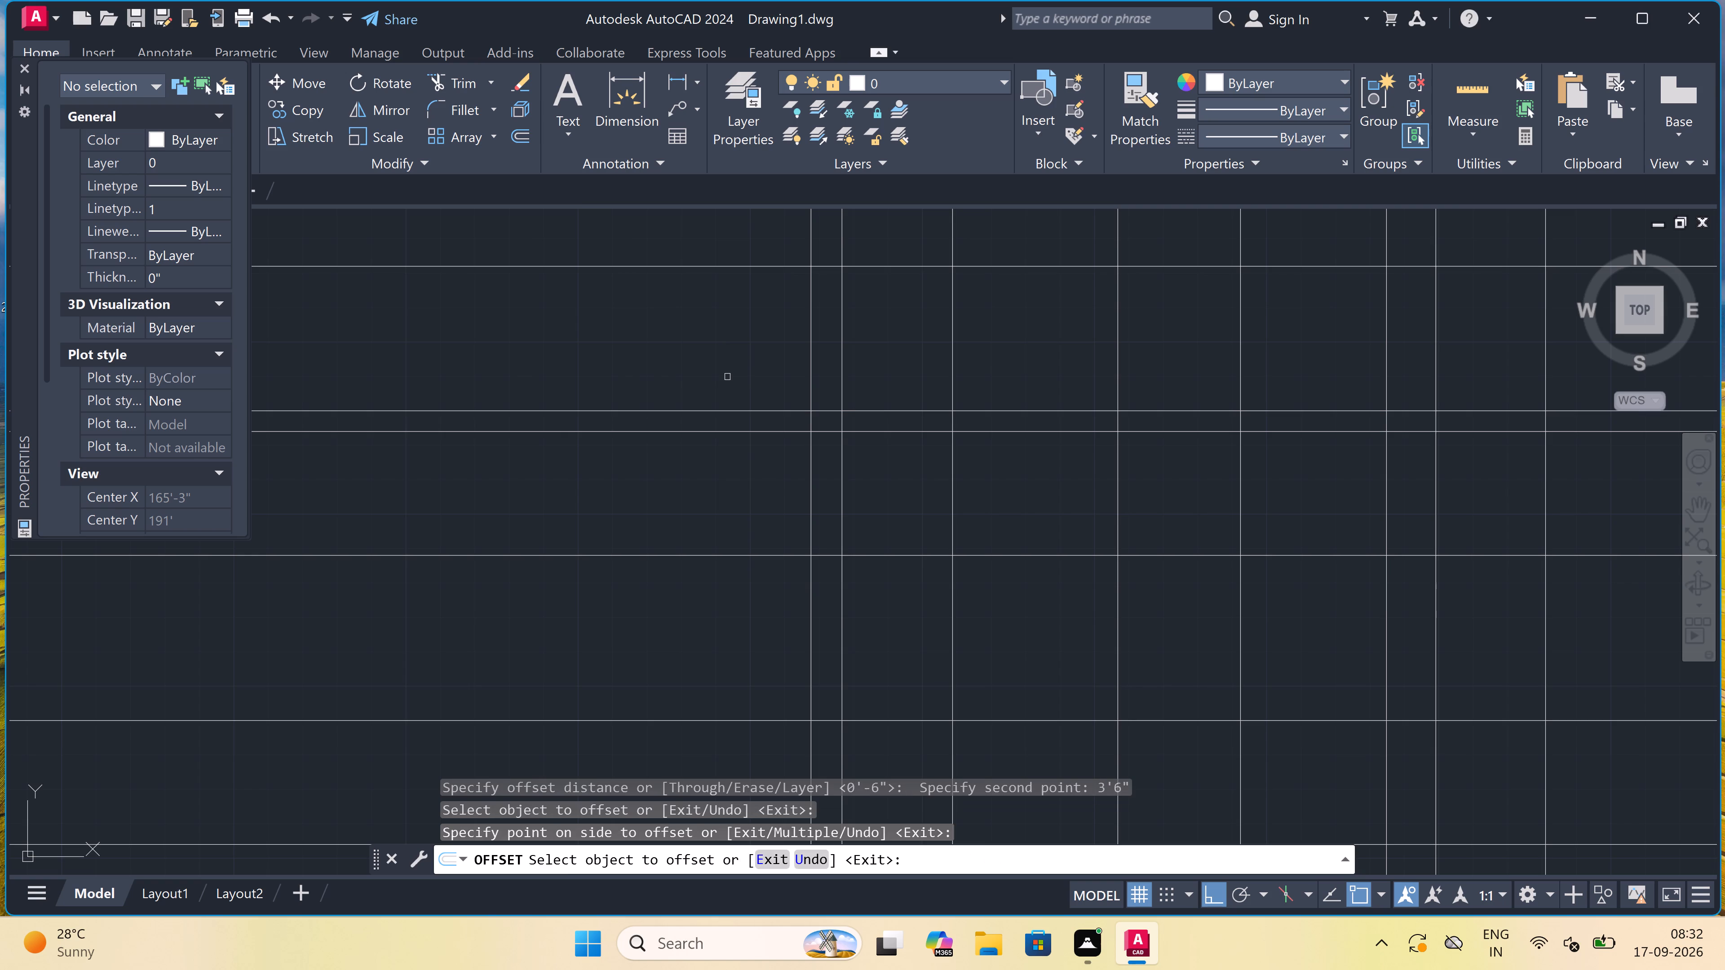
pyautogui.press('Escape')
# Trim the projected vertical lines of both plans where they extend above the topmost horizontal line.
pyautogui.scroll(-4, 729, 377)
pyautogui.scroll(1, 729, 379)
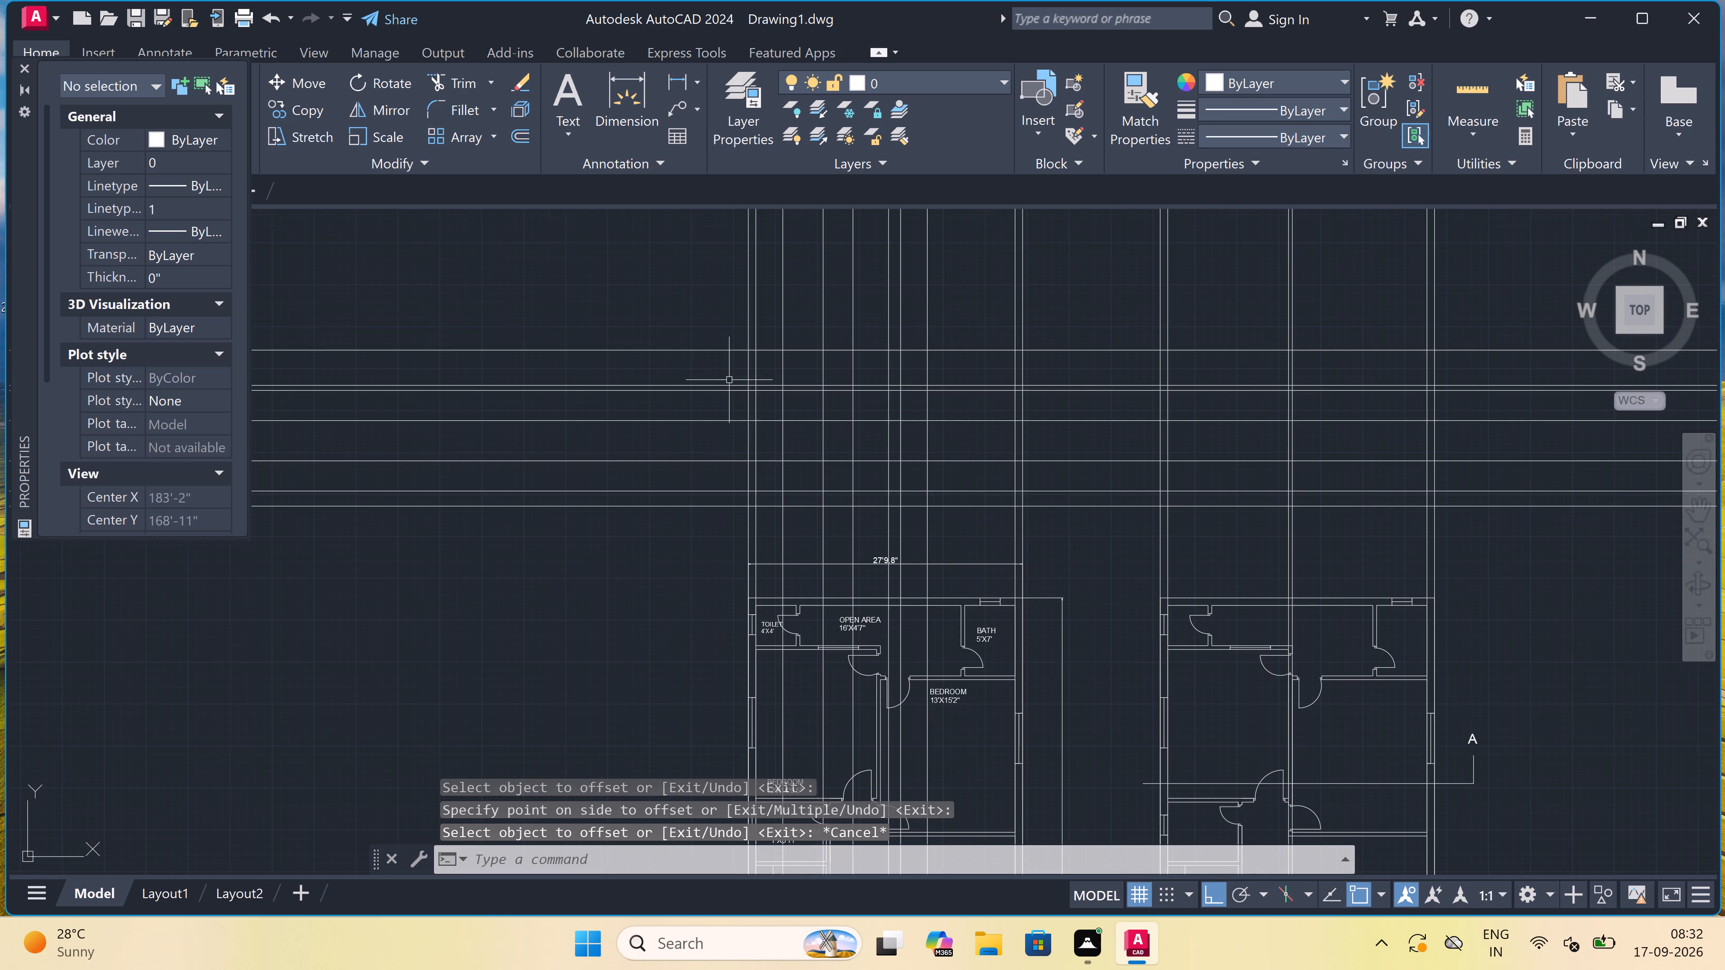
pyautogui.write('TR')
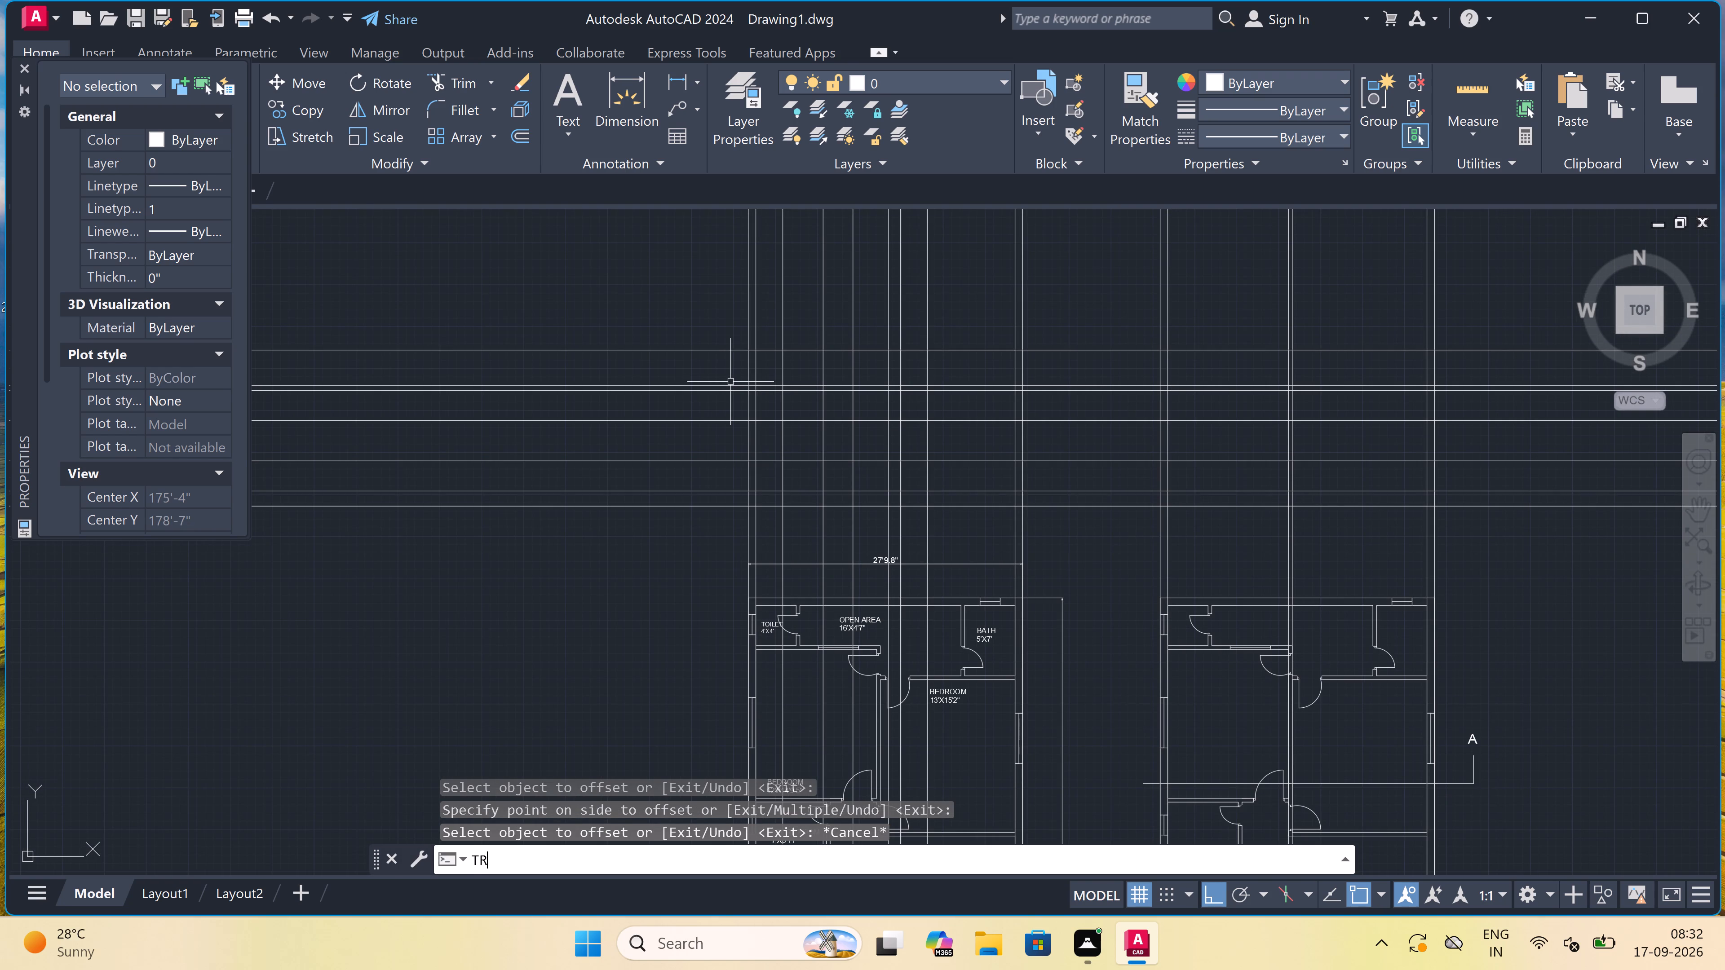
pyautogui.press('space')
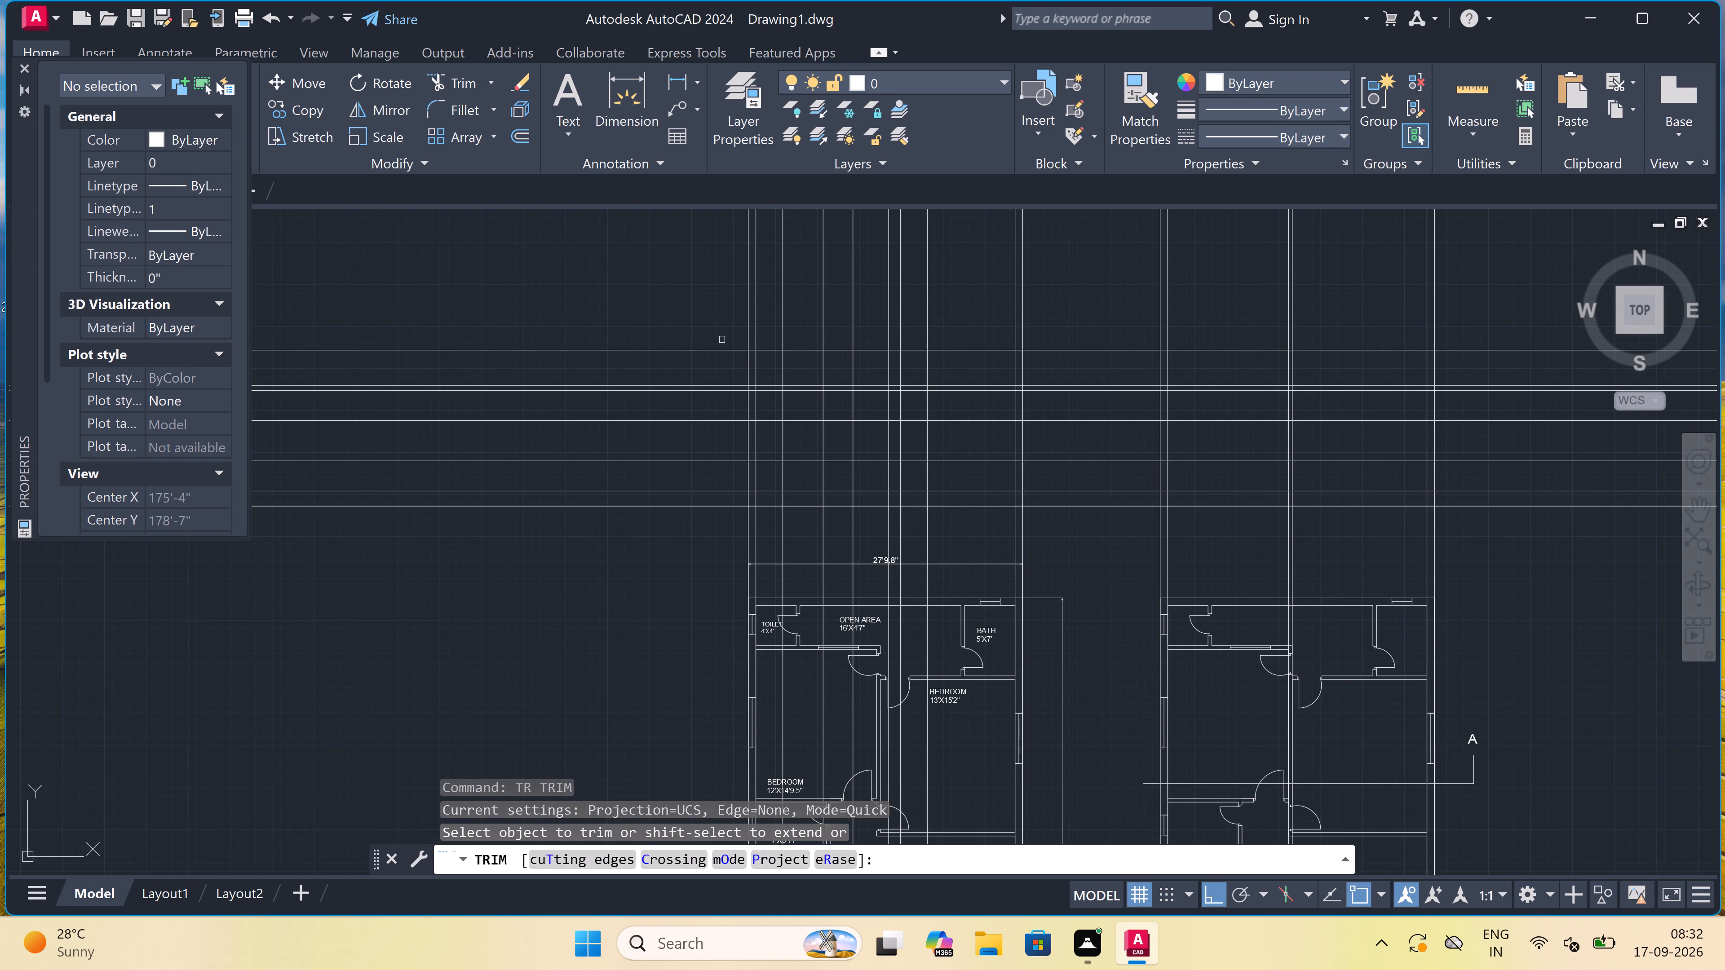
pyautogui.scroll(-2, 728, 271)
pyautogui.scroll(1, 728, 271)
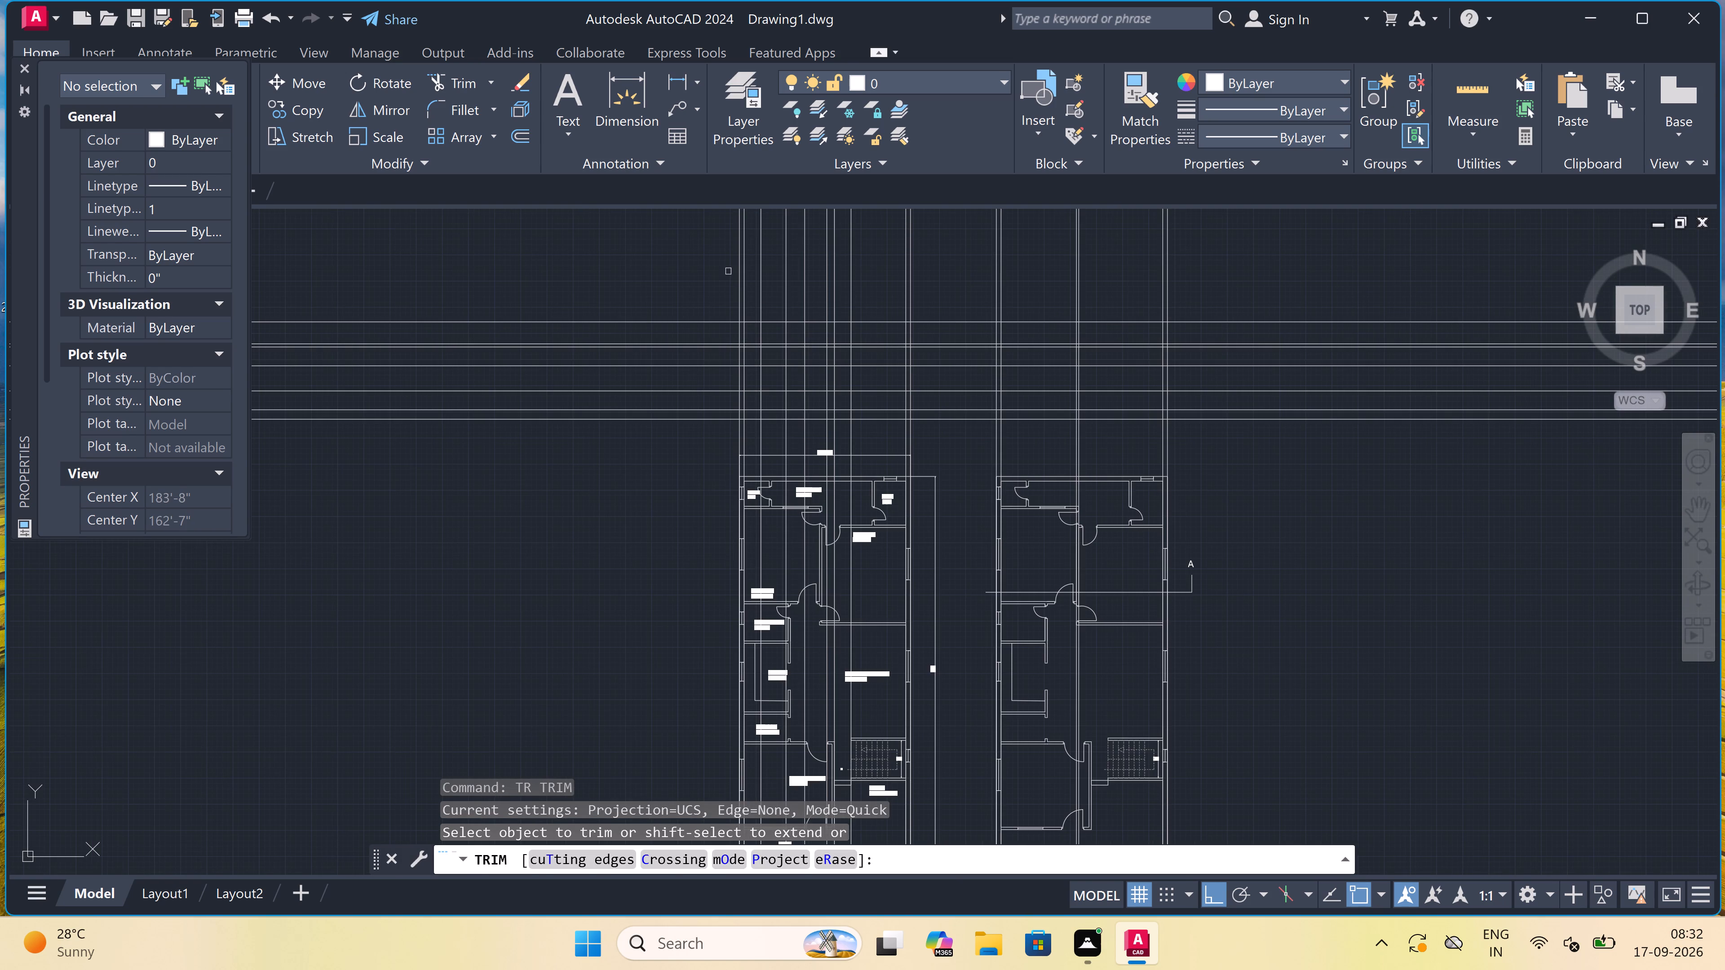
pyautogui.doubleClick(728, 271)
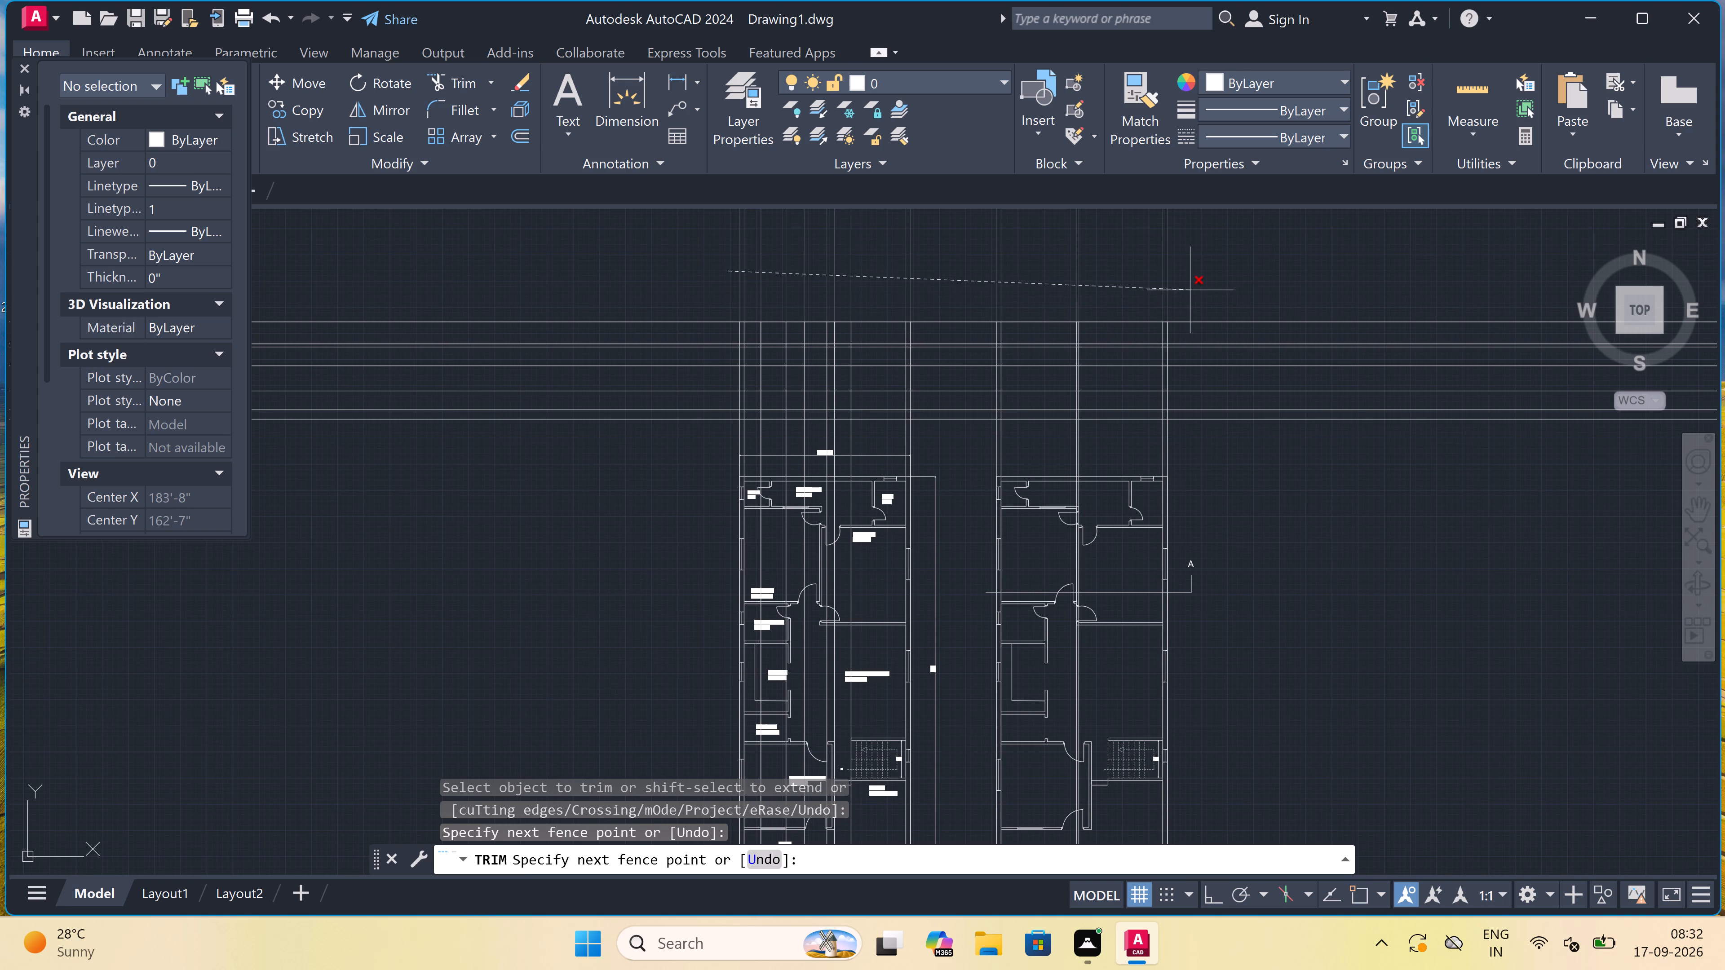
pyautogui.click(1190, 290)
# Trim all horizontal level lines in the gap between the two plans' projected vertical lines.
pyautogui.scroll(3, 1176, 314)
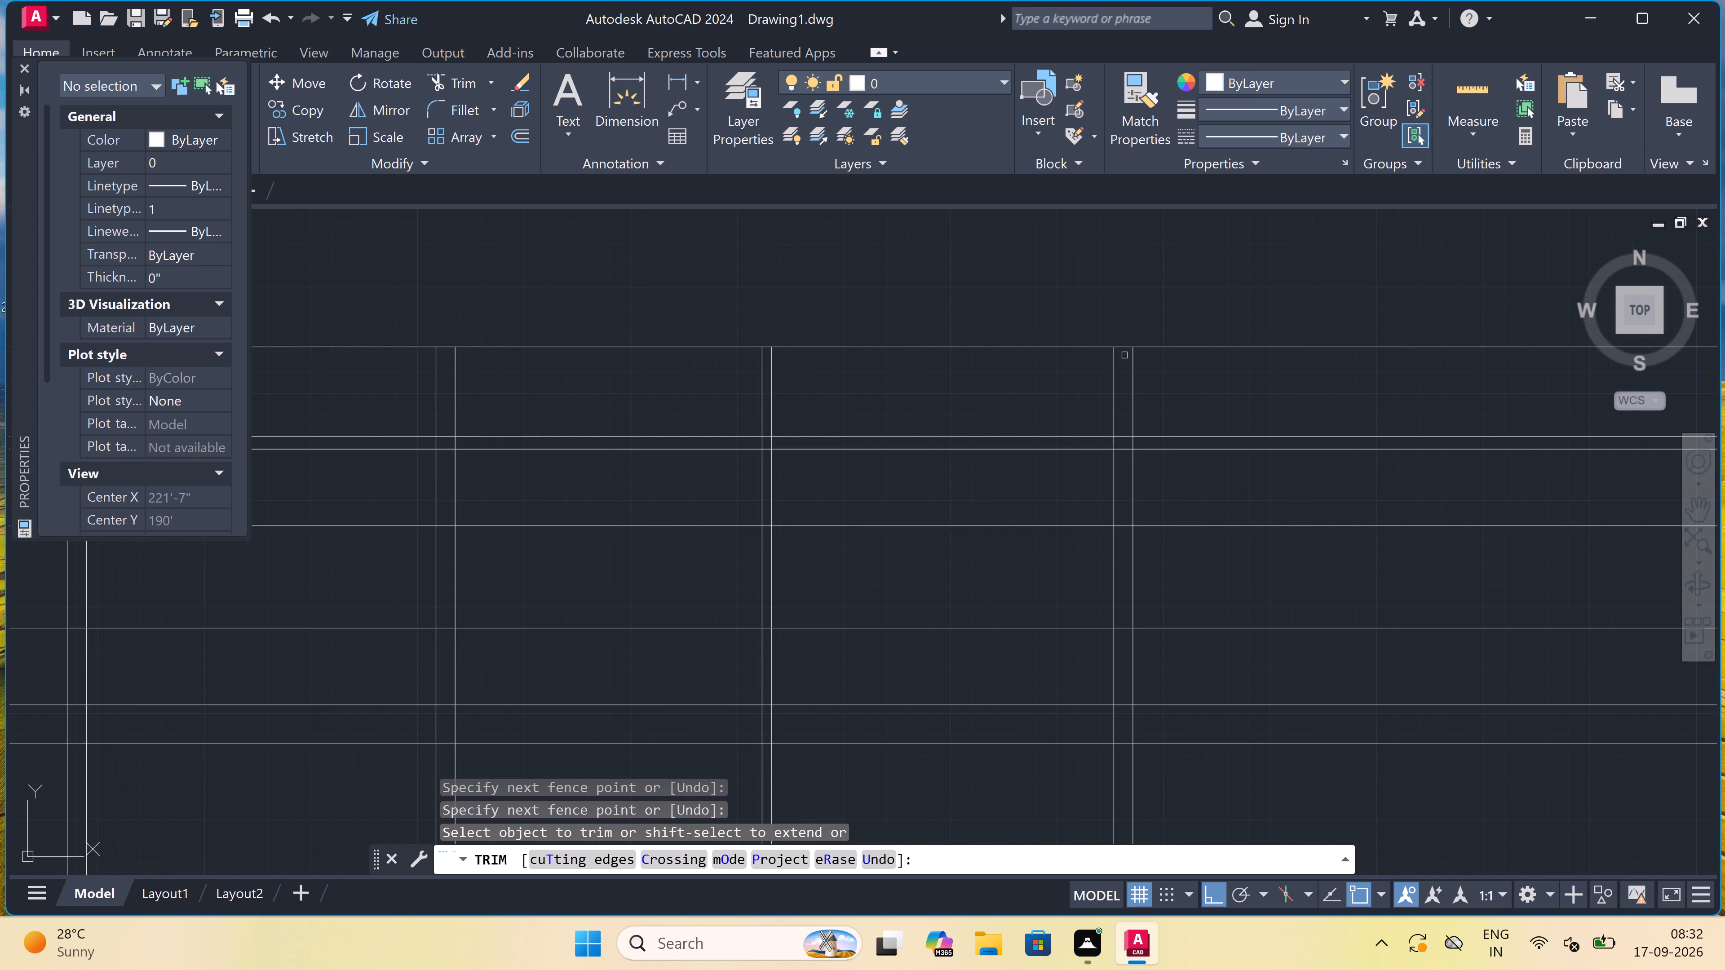
pyautogui.scroll(-1, 1106, 380)
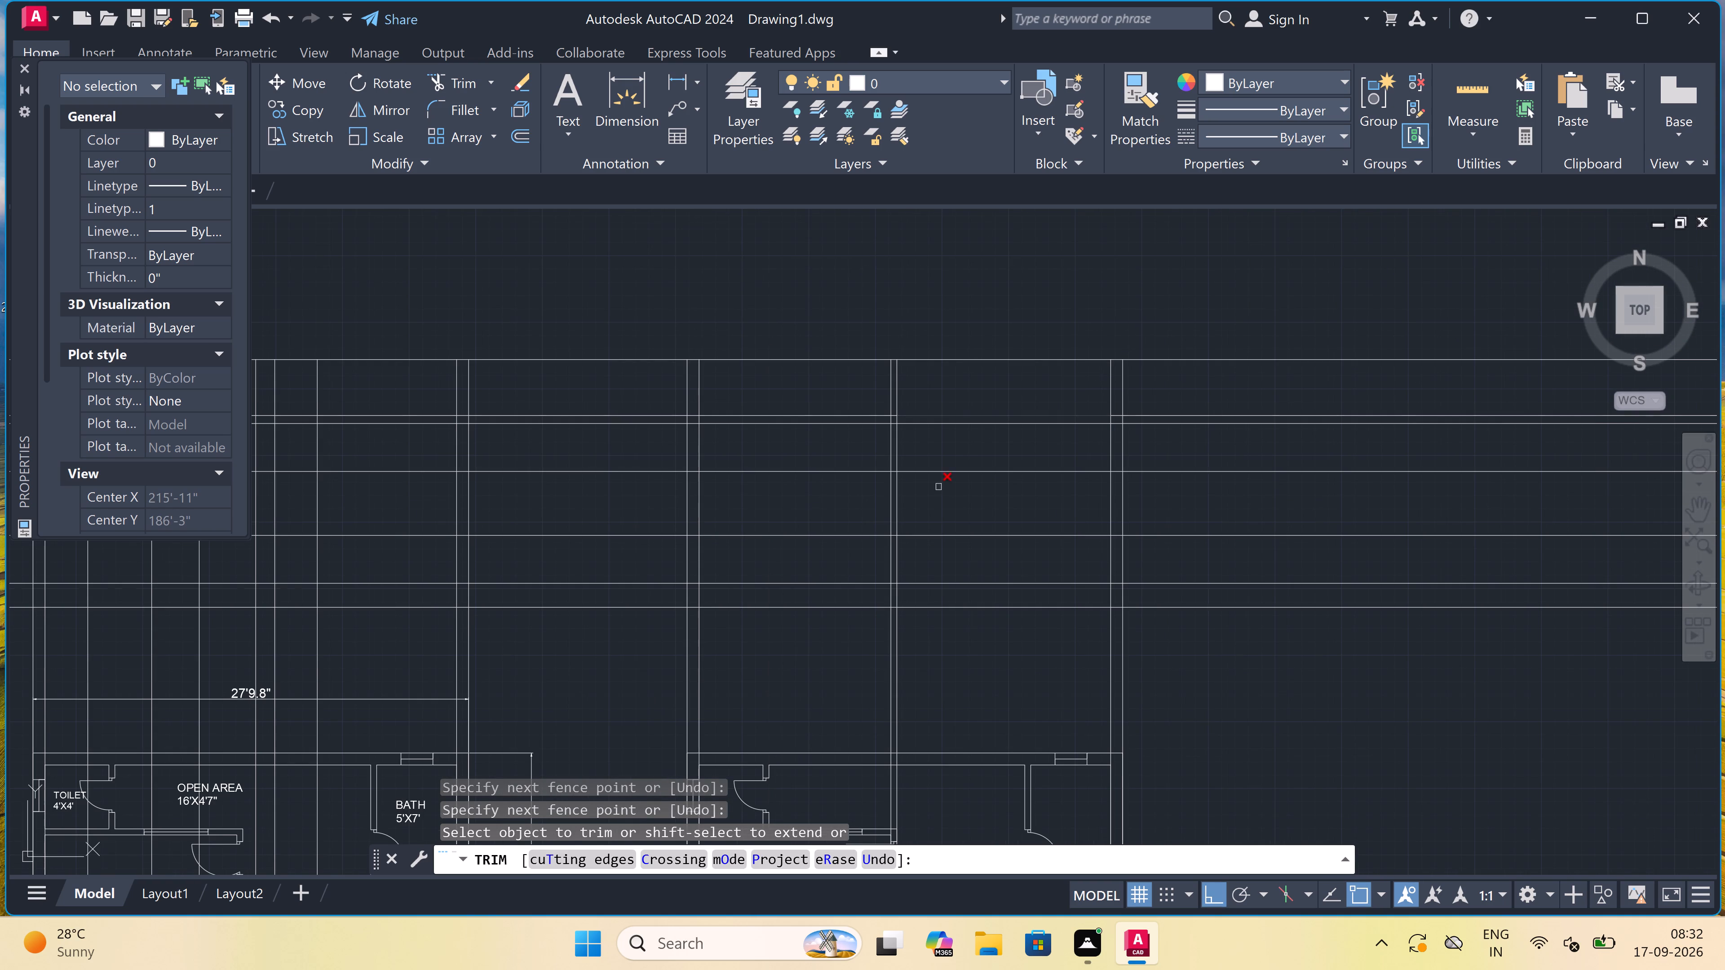
pyautogui.doubleClick(588, 634)
pyautogui.click(608, 322)
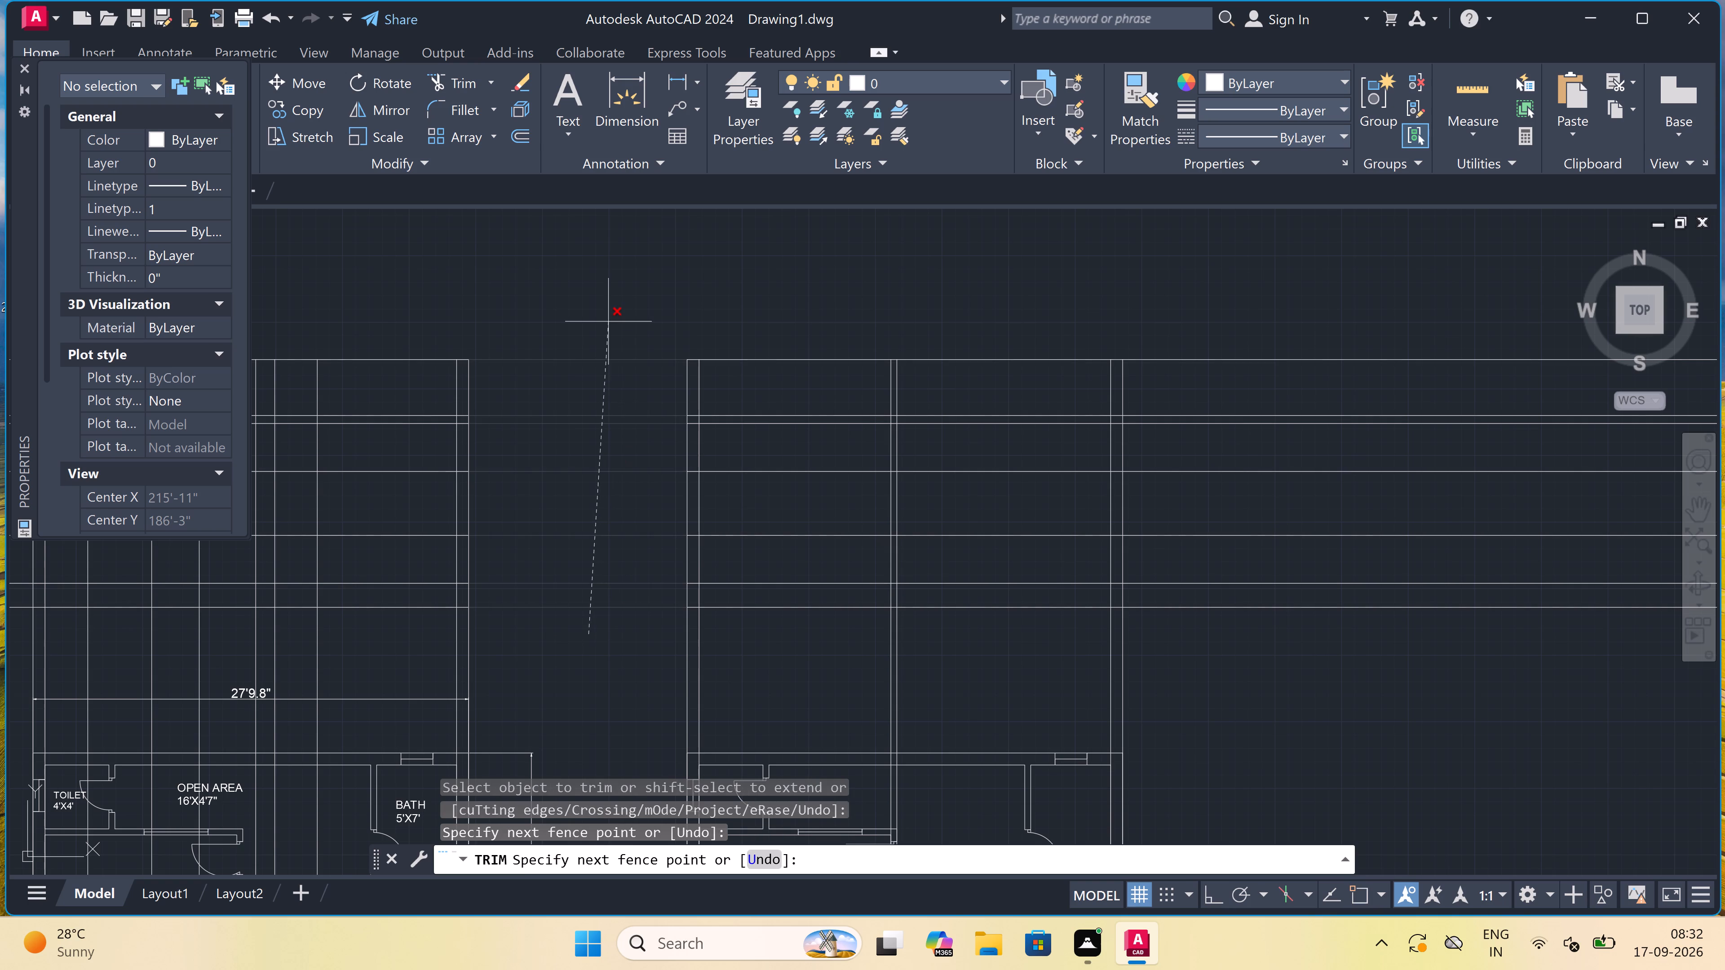
# Trim the inner vertical wall lines out of the top 3'6" and 6" bands above the unlabelled plan, keeping the outer lines.
pyautogui.click(1115, 392)
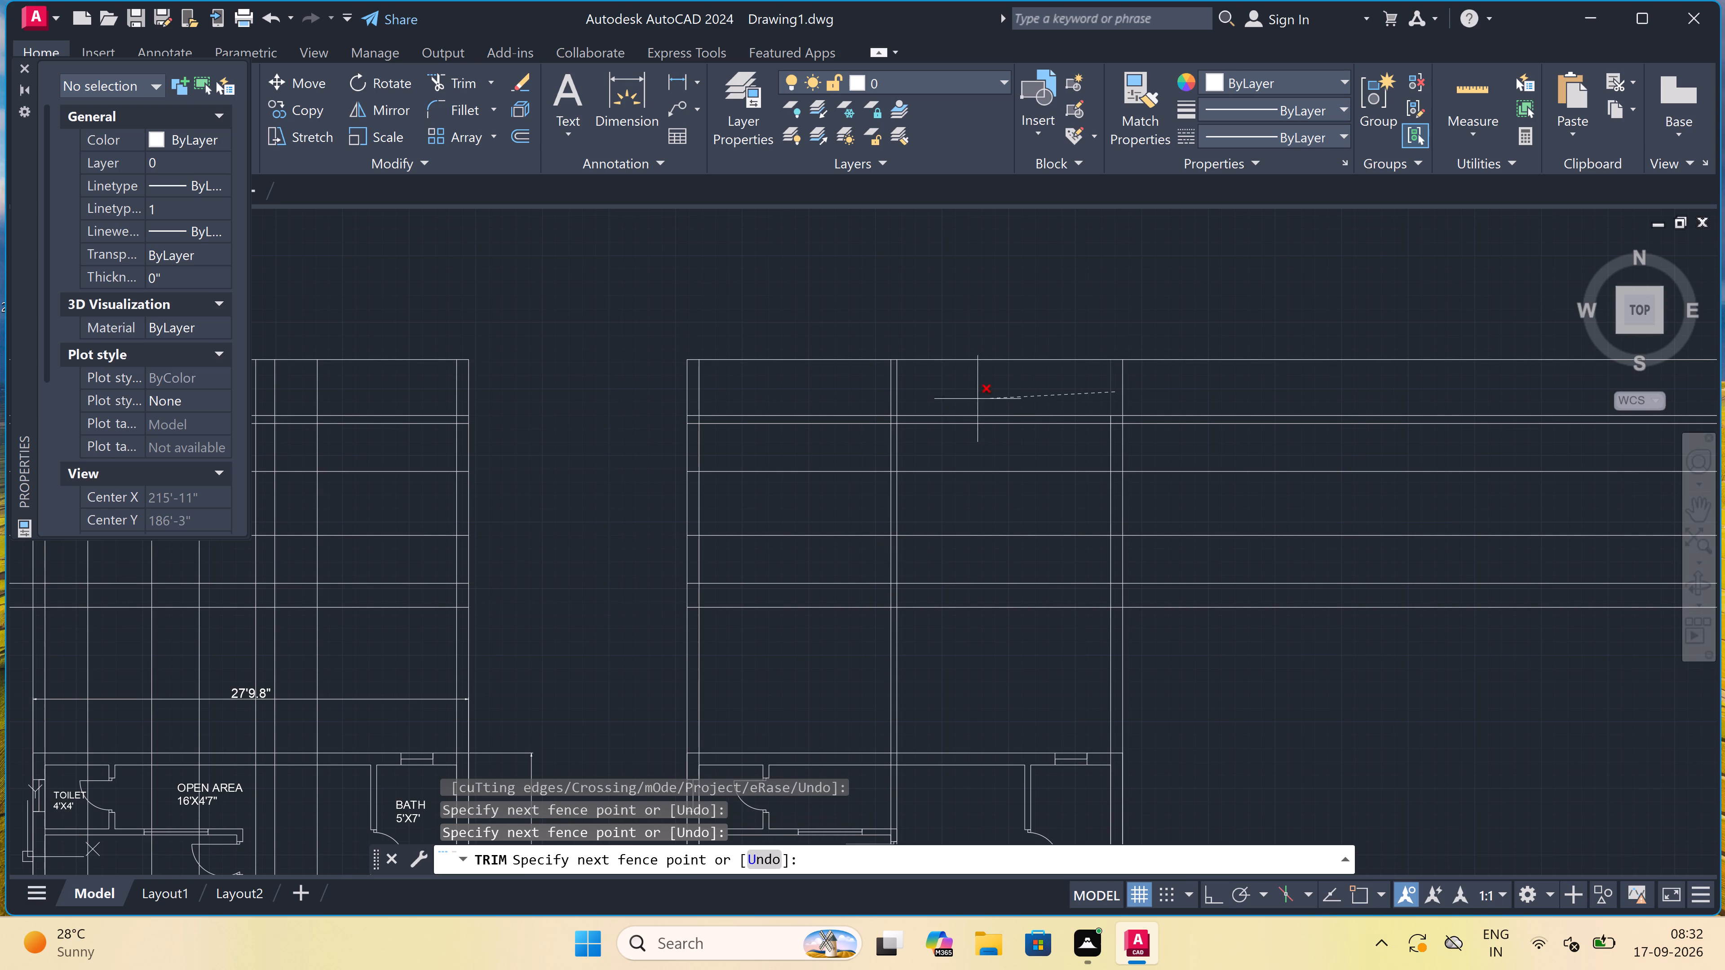
pyautogui.scroll(3, 701, 381)
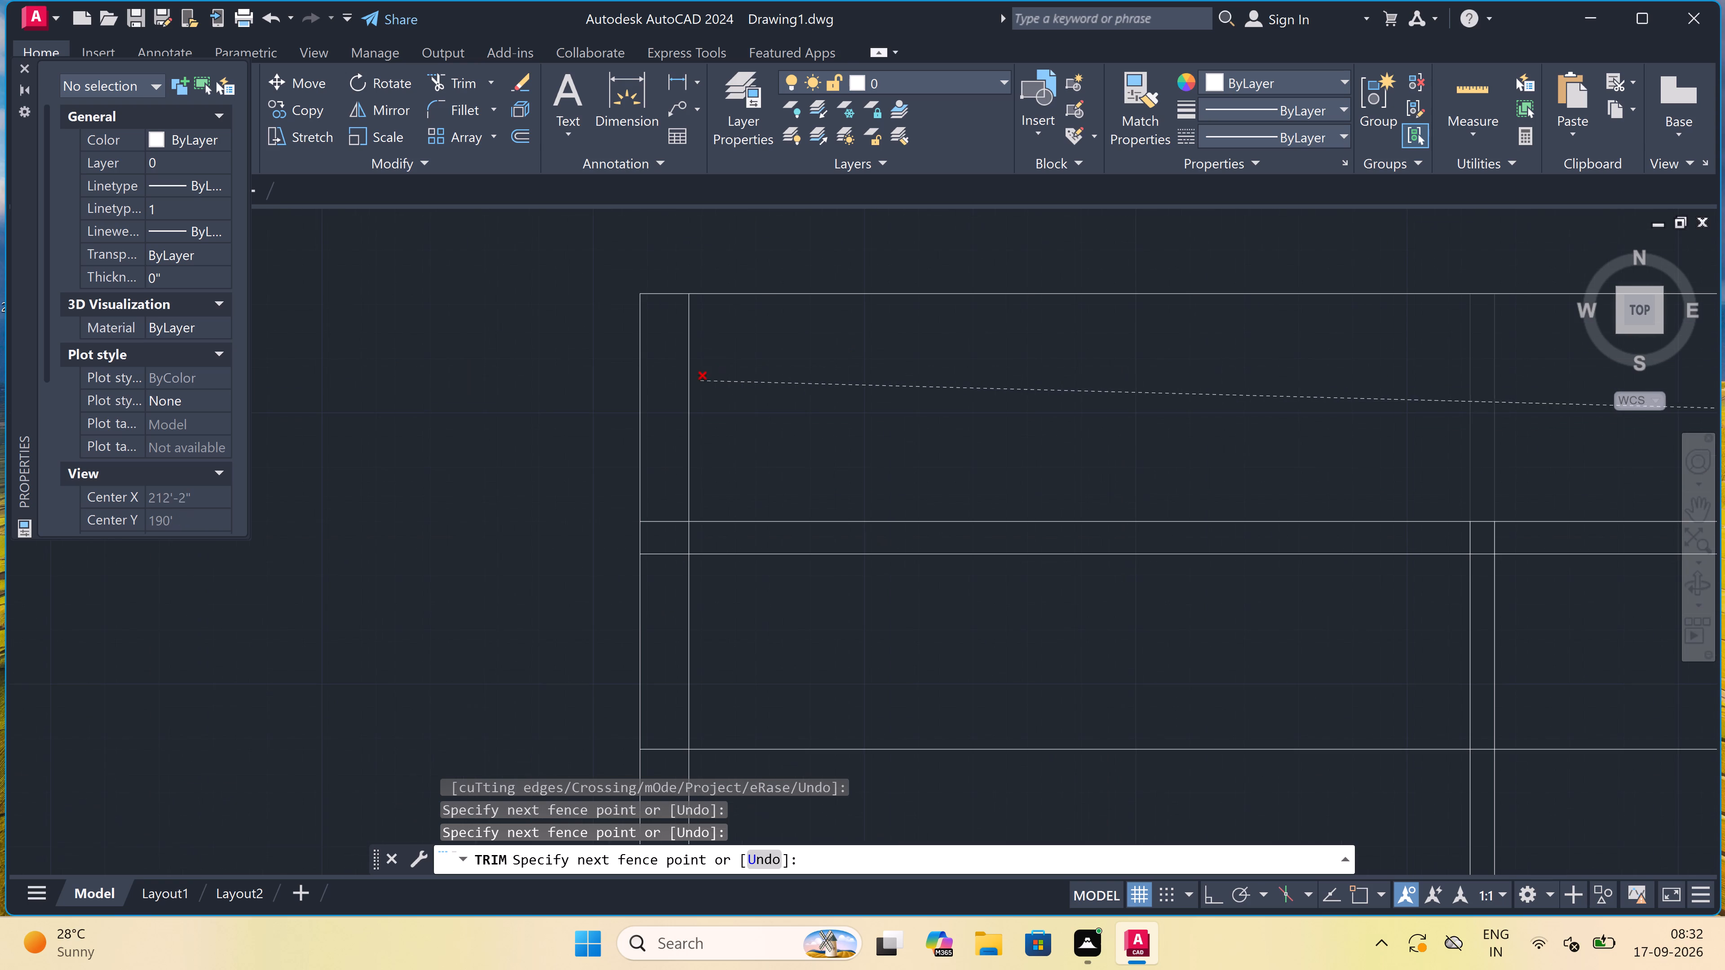
pyautogui.click(675, 393)
pyautogui.scroll(-3, 675, 393)
pyautogui.scroll(3, 670, 423)
pyautogui.scroll(2, 695, 454)
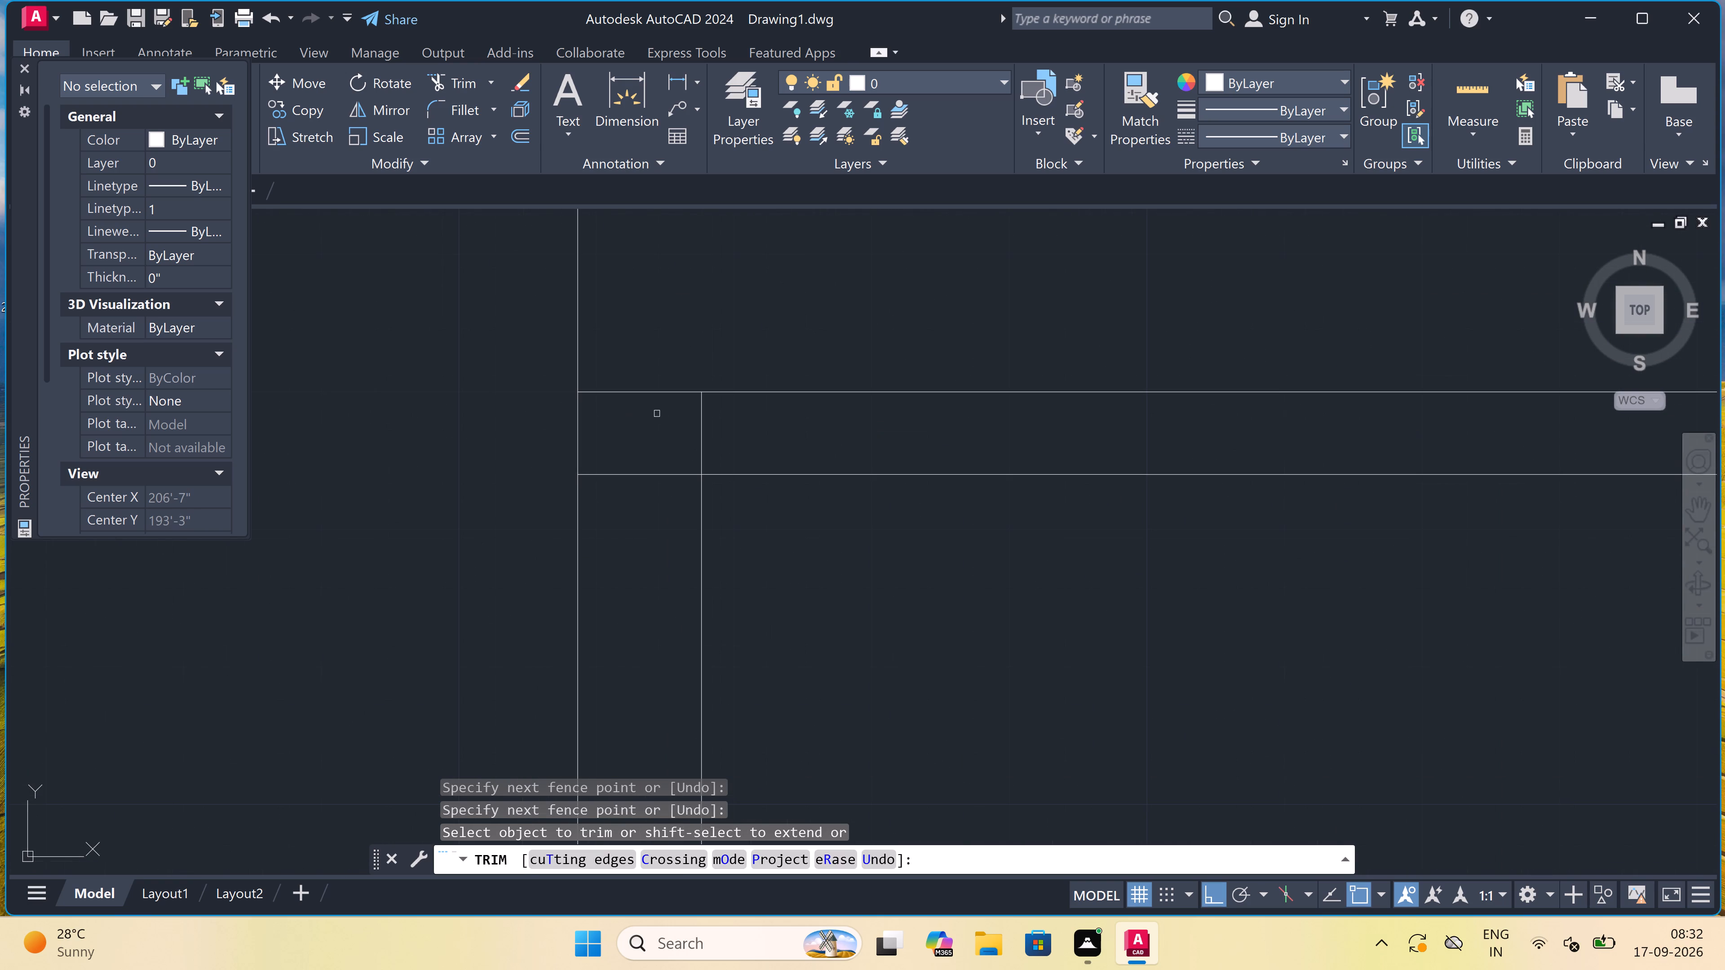
pyautogui.click(650, 421)
pyautogui.scroll(-4, 713, 438)
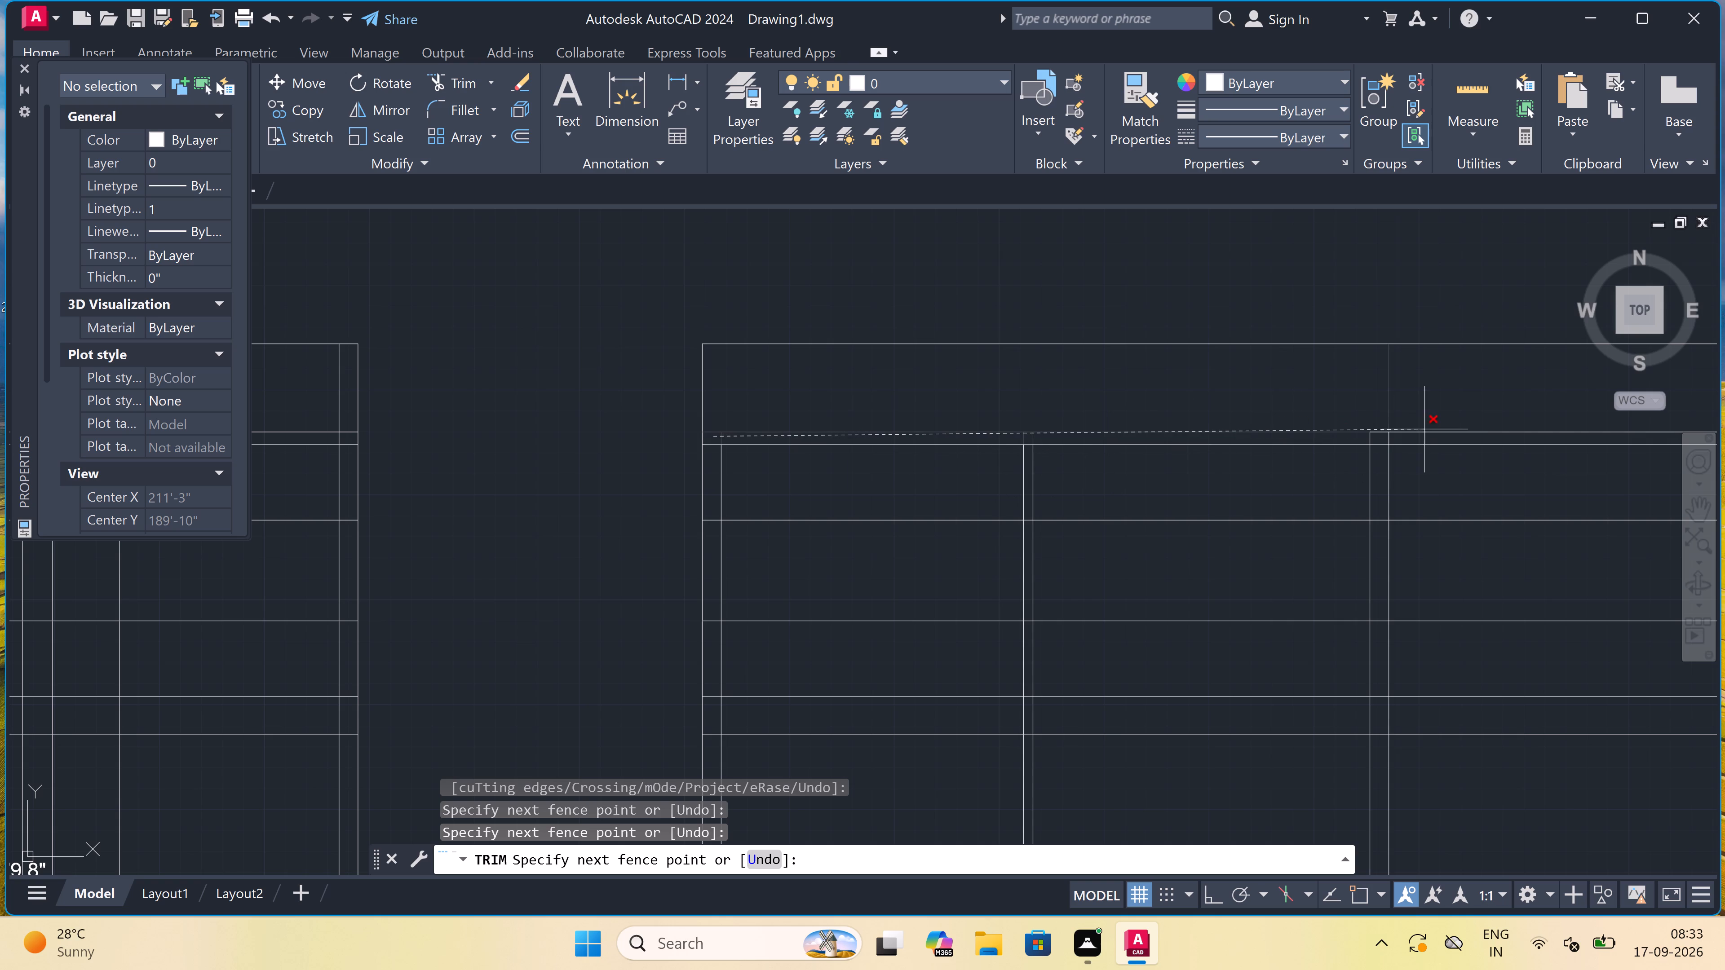
pyautogui.scroll(3, 1385, 446)
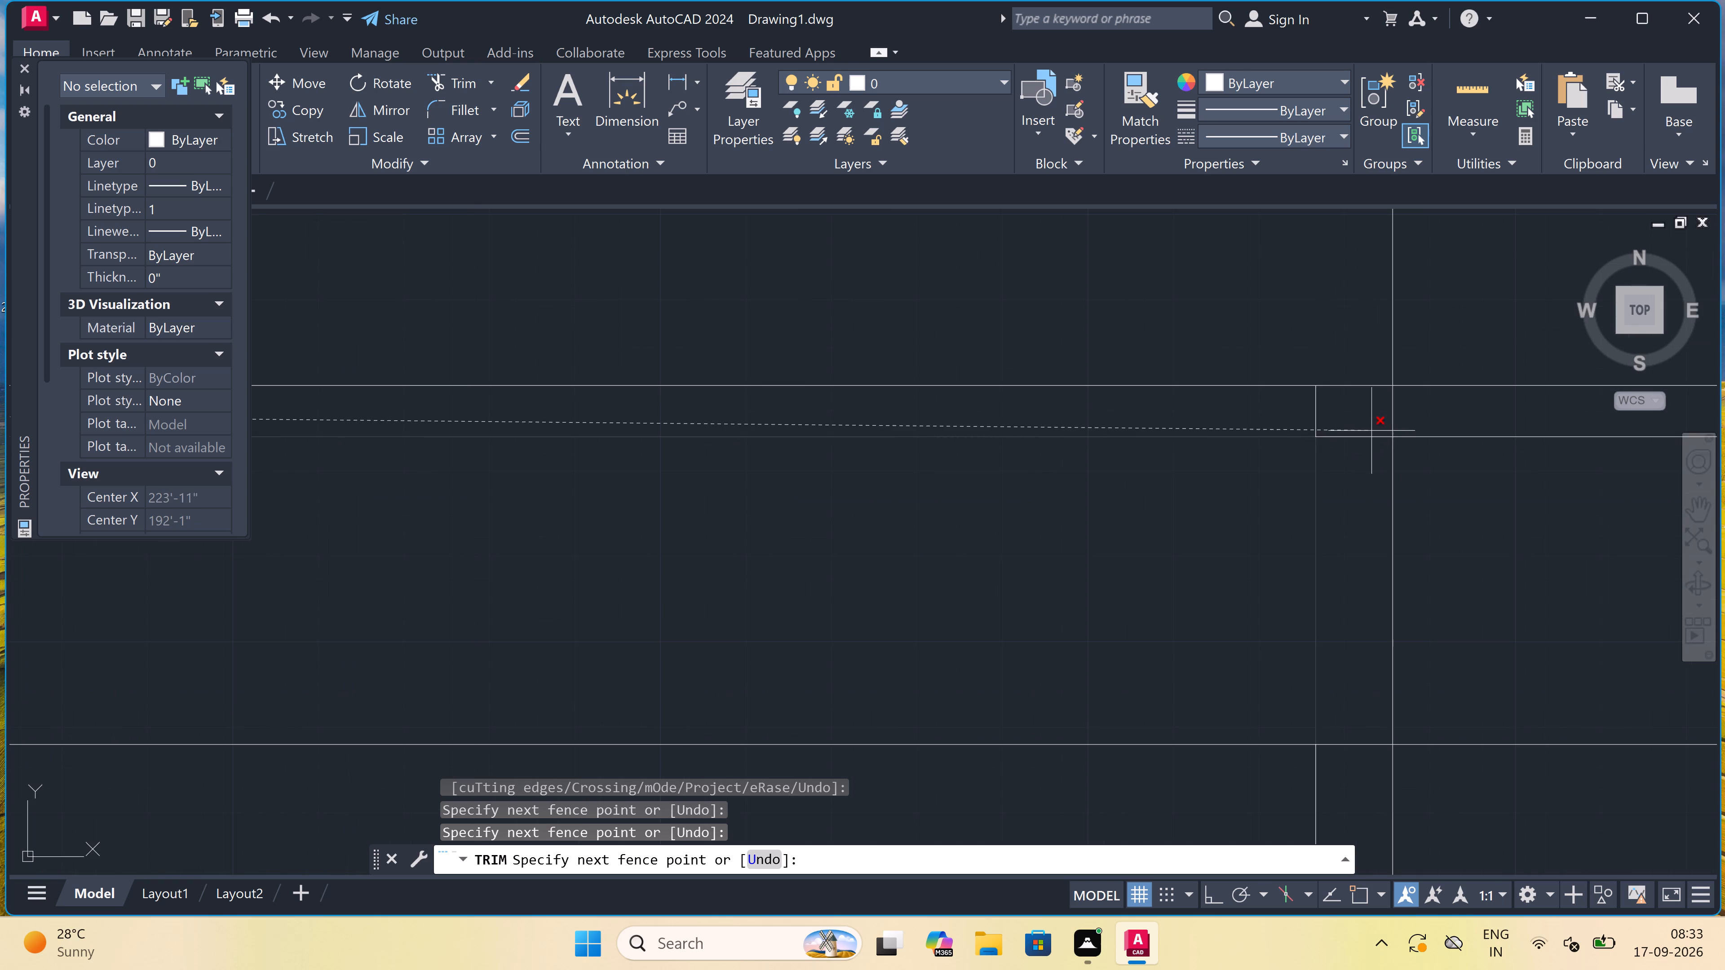
pyautogui.scroll(3, 1365, 416)
pyautogui.click(1349, 410)
# Trim the inner vertical wall lines out of the lowest 1'6" band above the unlabelled plan.
pyautogui.scroll(-4, 1344, 406)
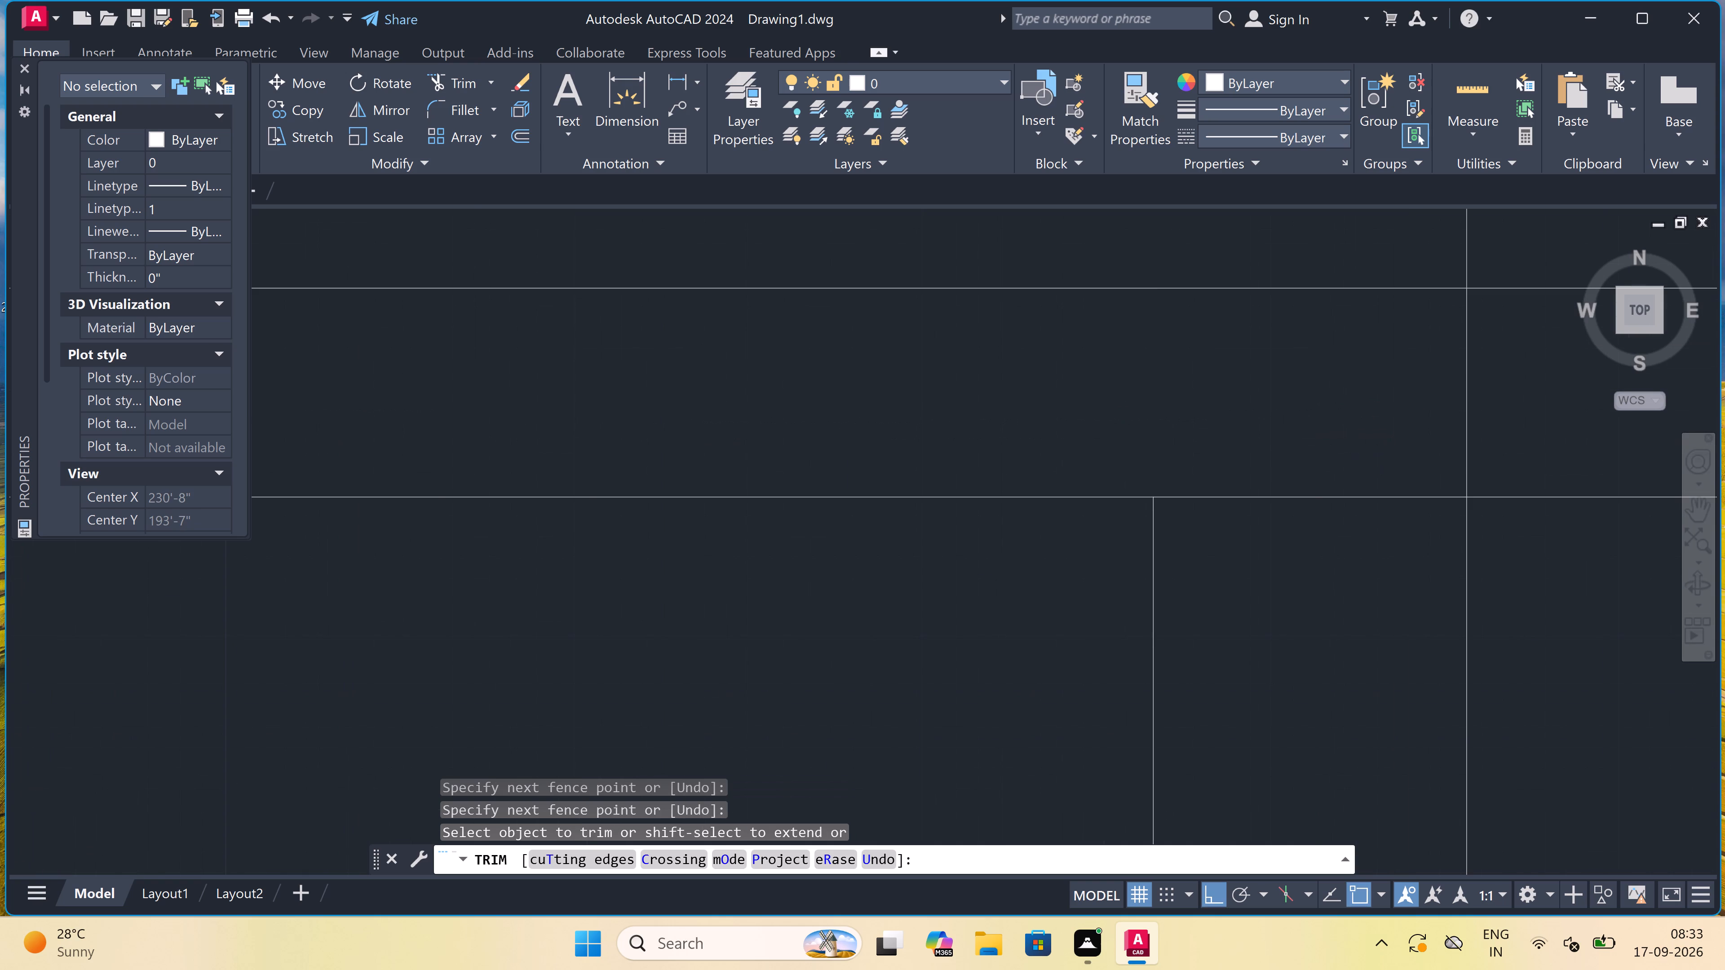
pyautogui.scroll(-2, 1344, 406)
pyautogui.scroll(2, 1330, 492)
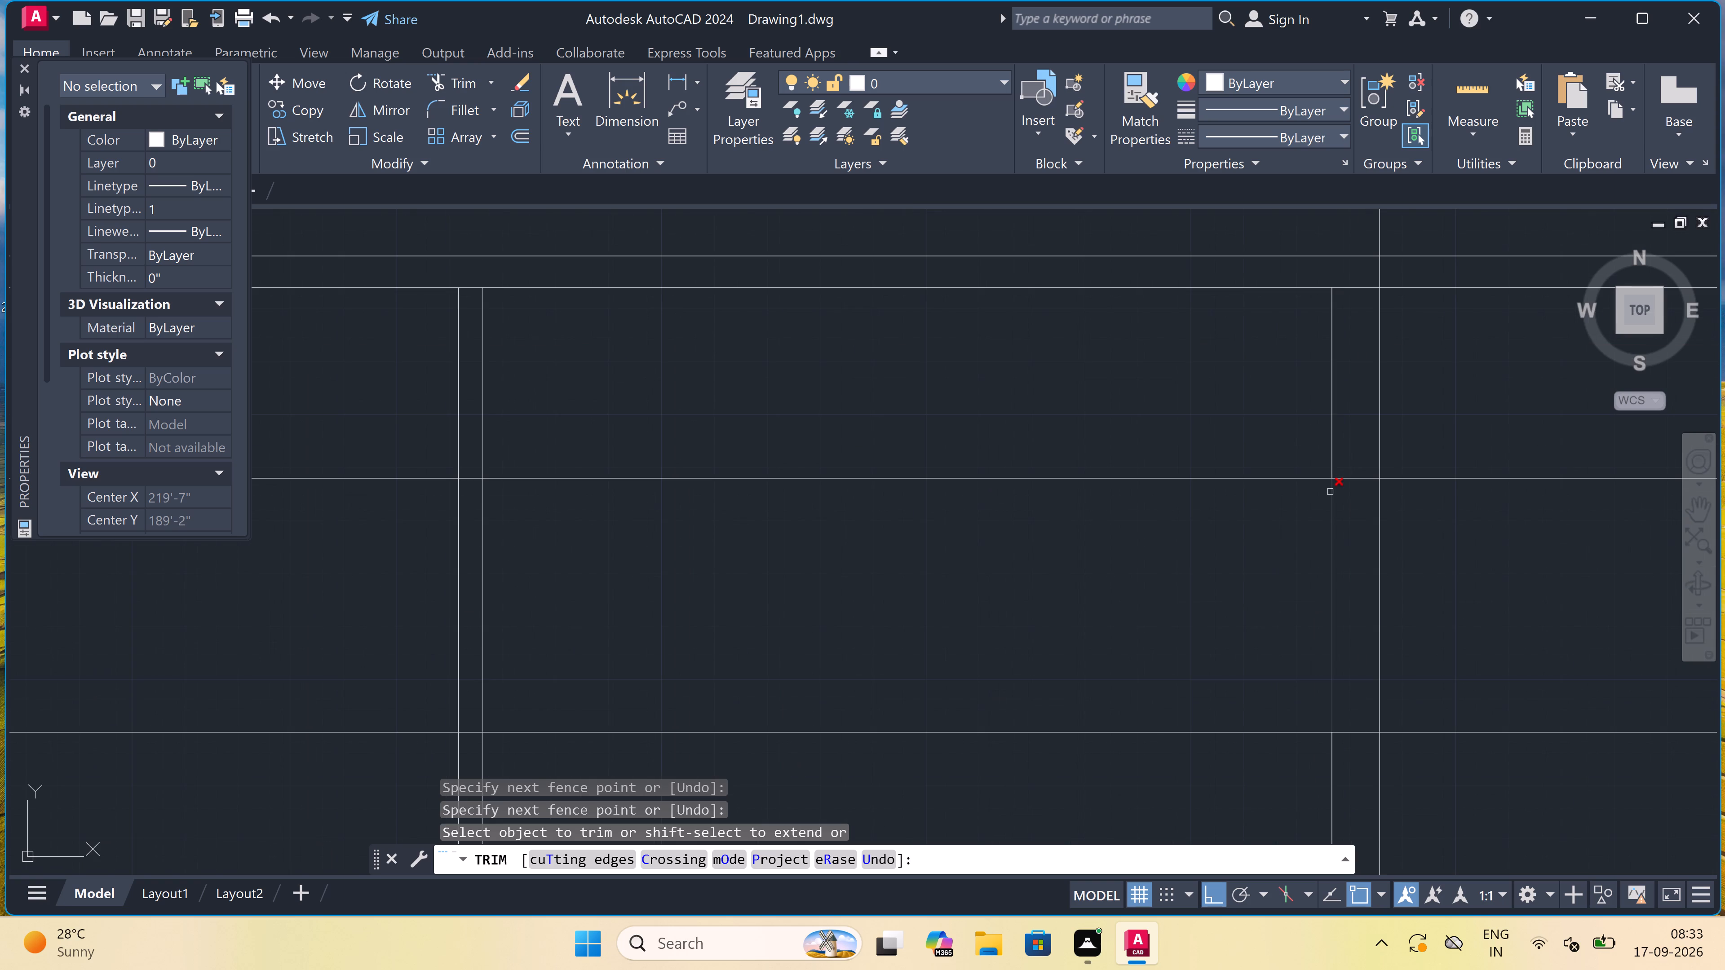
pyautogui.scroll(-3, 1323, 472)
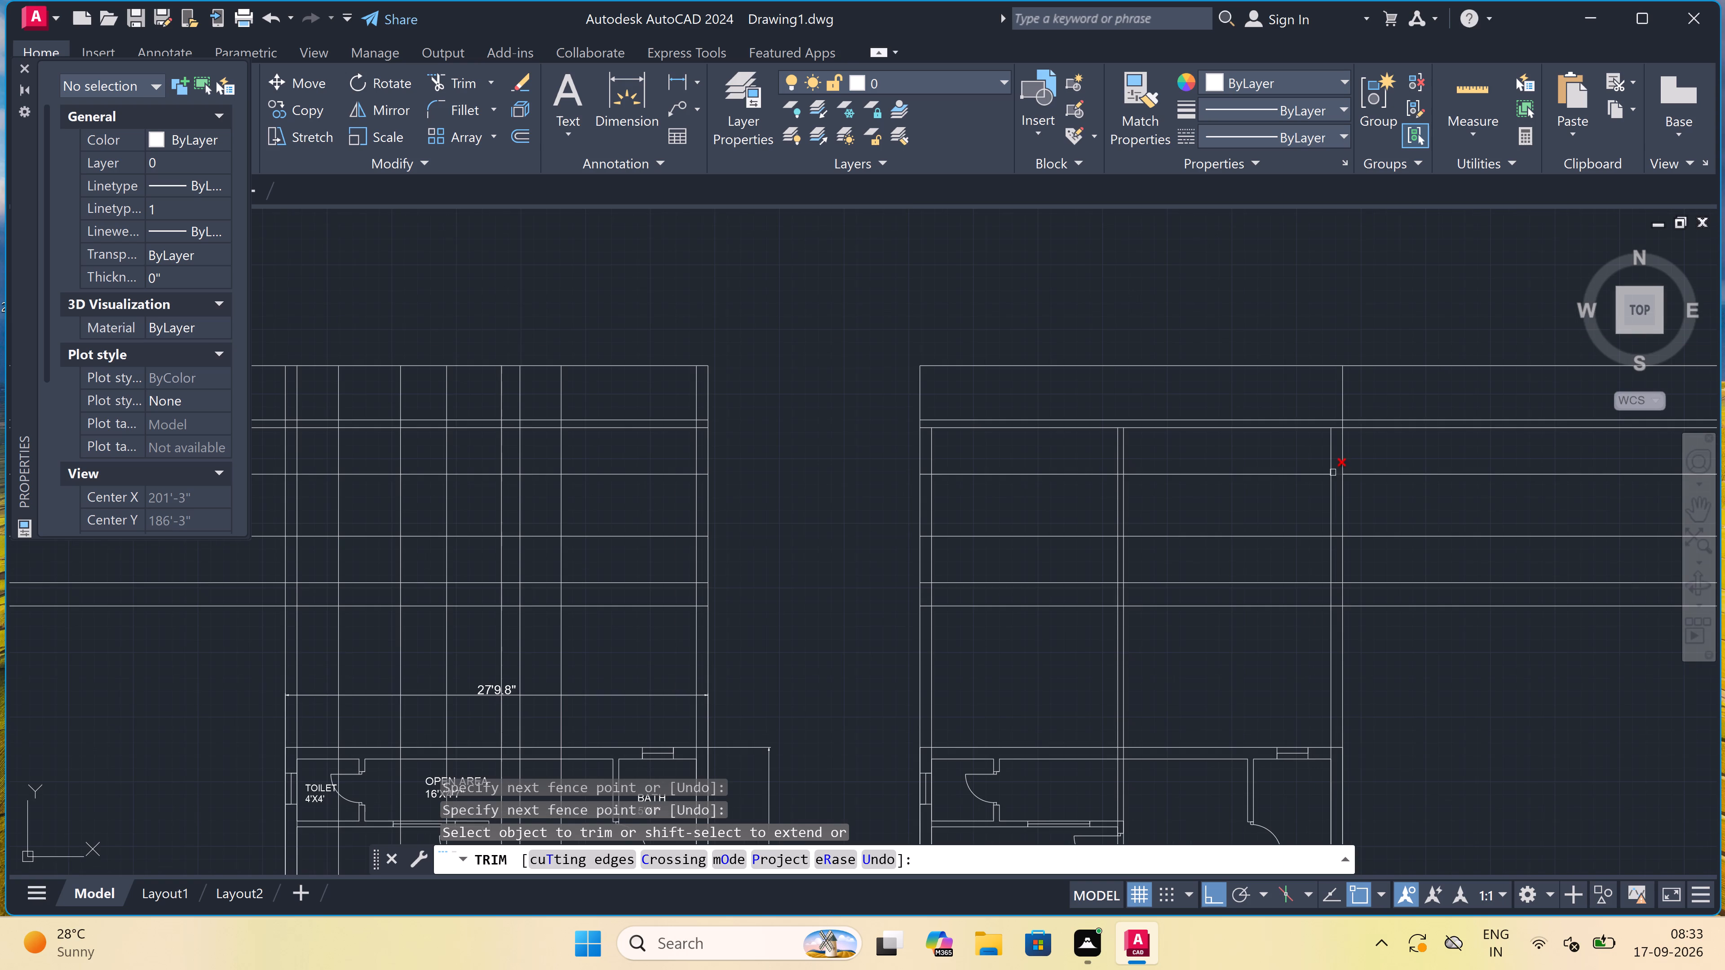
pyautogui.scroll(3, 1307, 605)
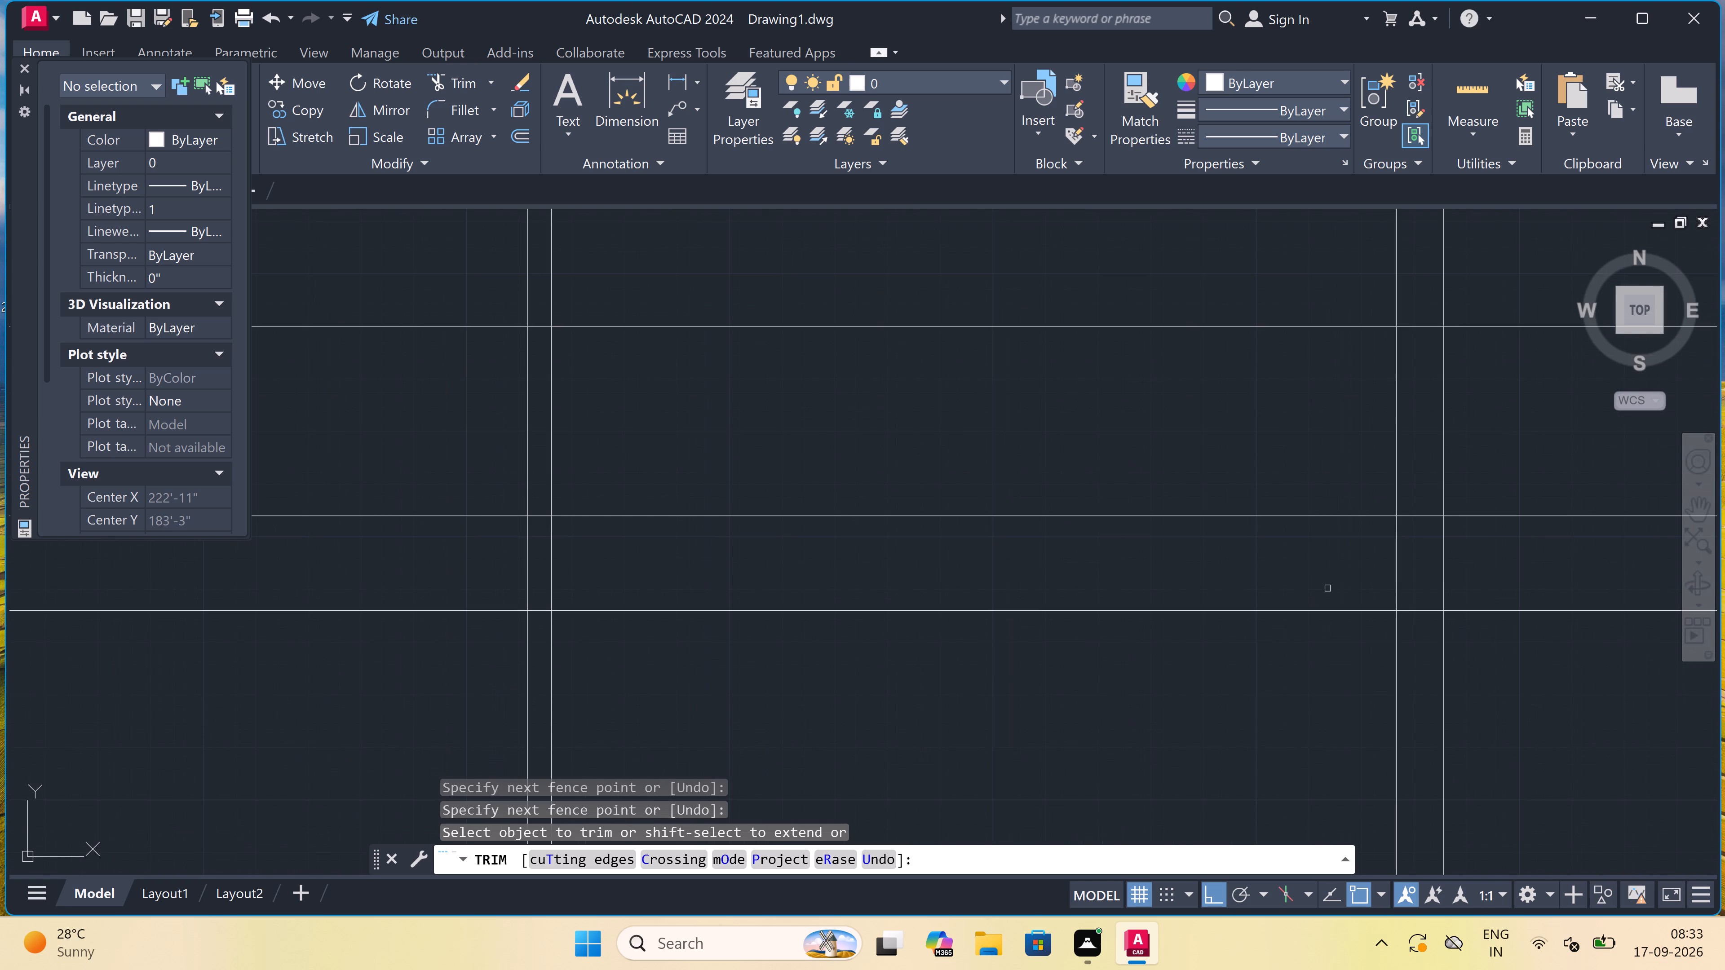
pyautogui.click(1424, 551)
pyautogui.scroll(-3, 1312, 562)
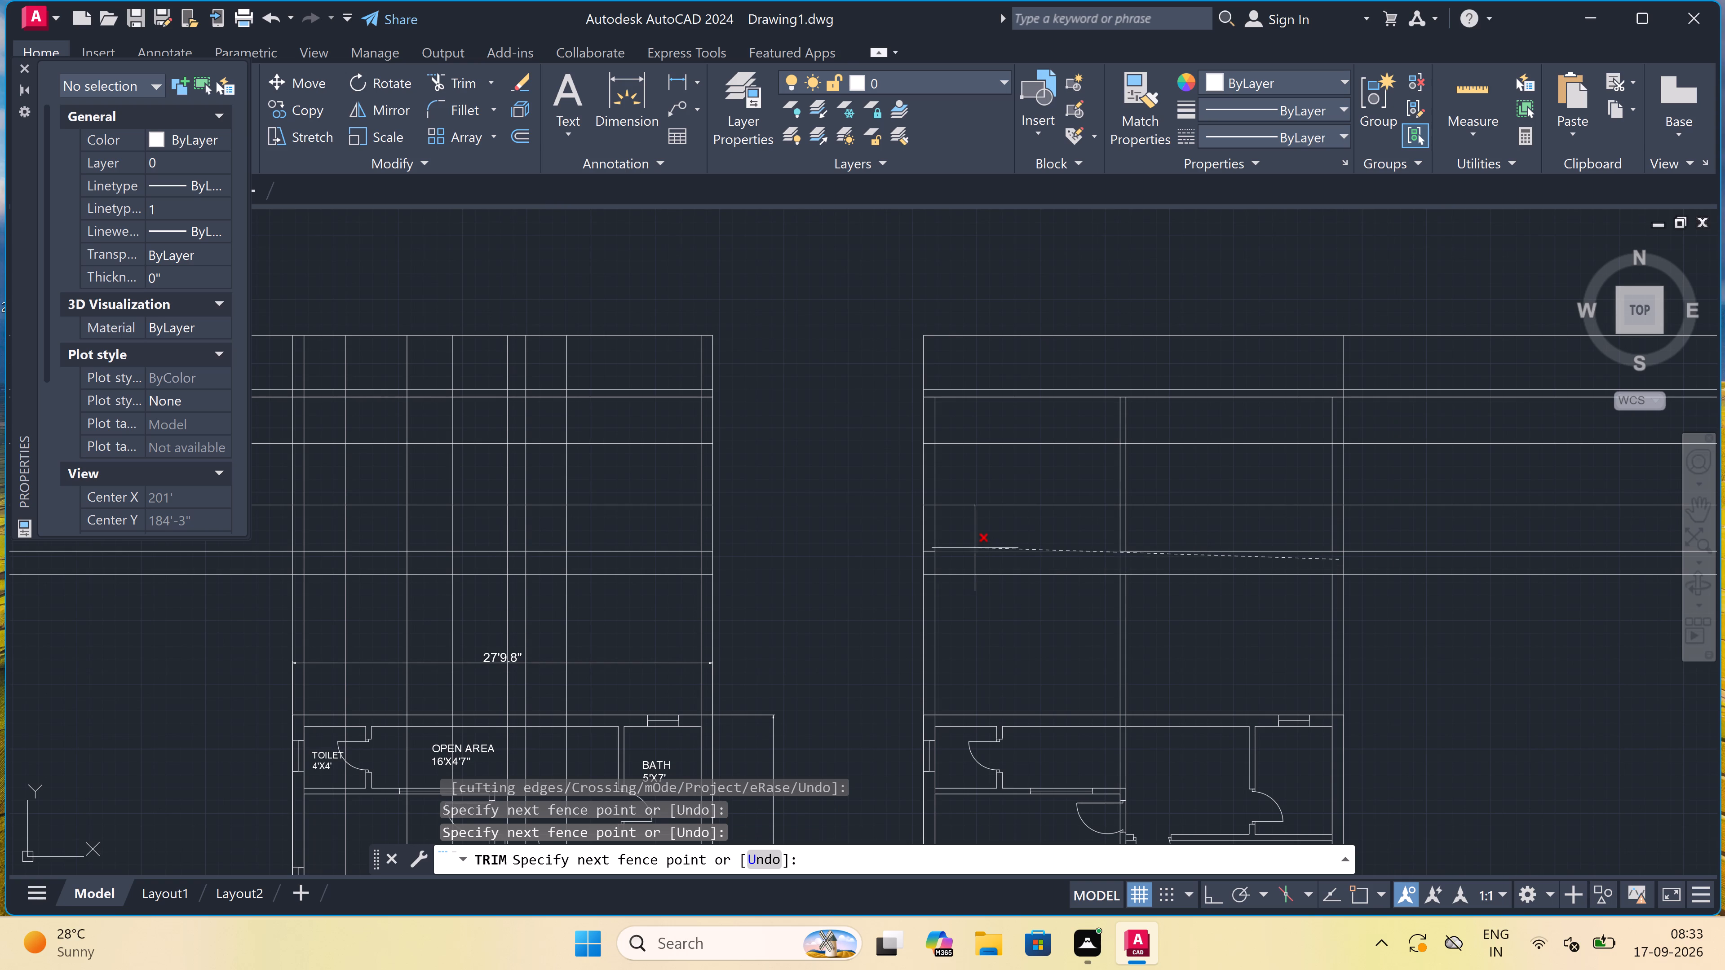
pyautogui.scroll(4, 931, 566)
pyautogui.click(931, 566)
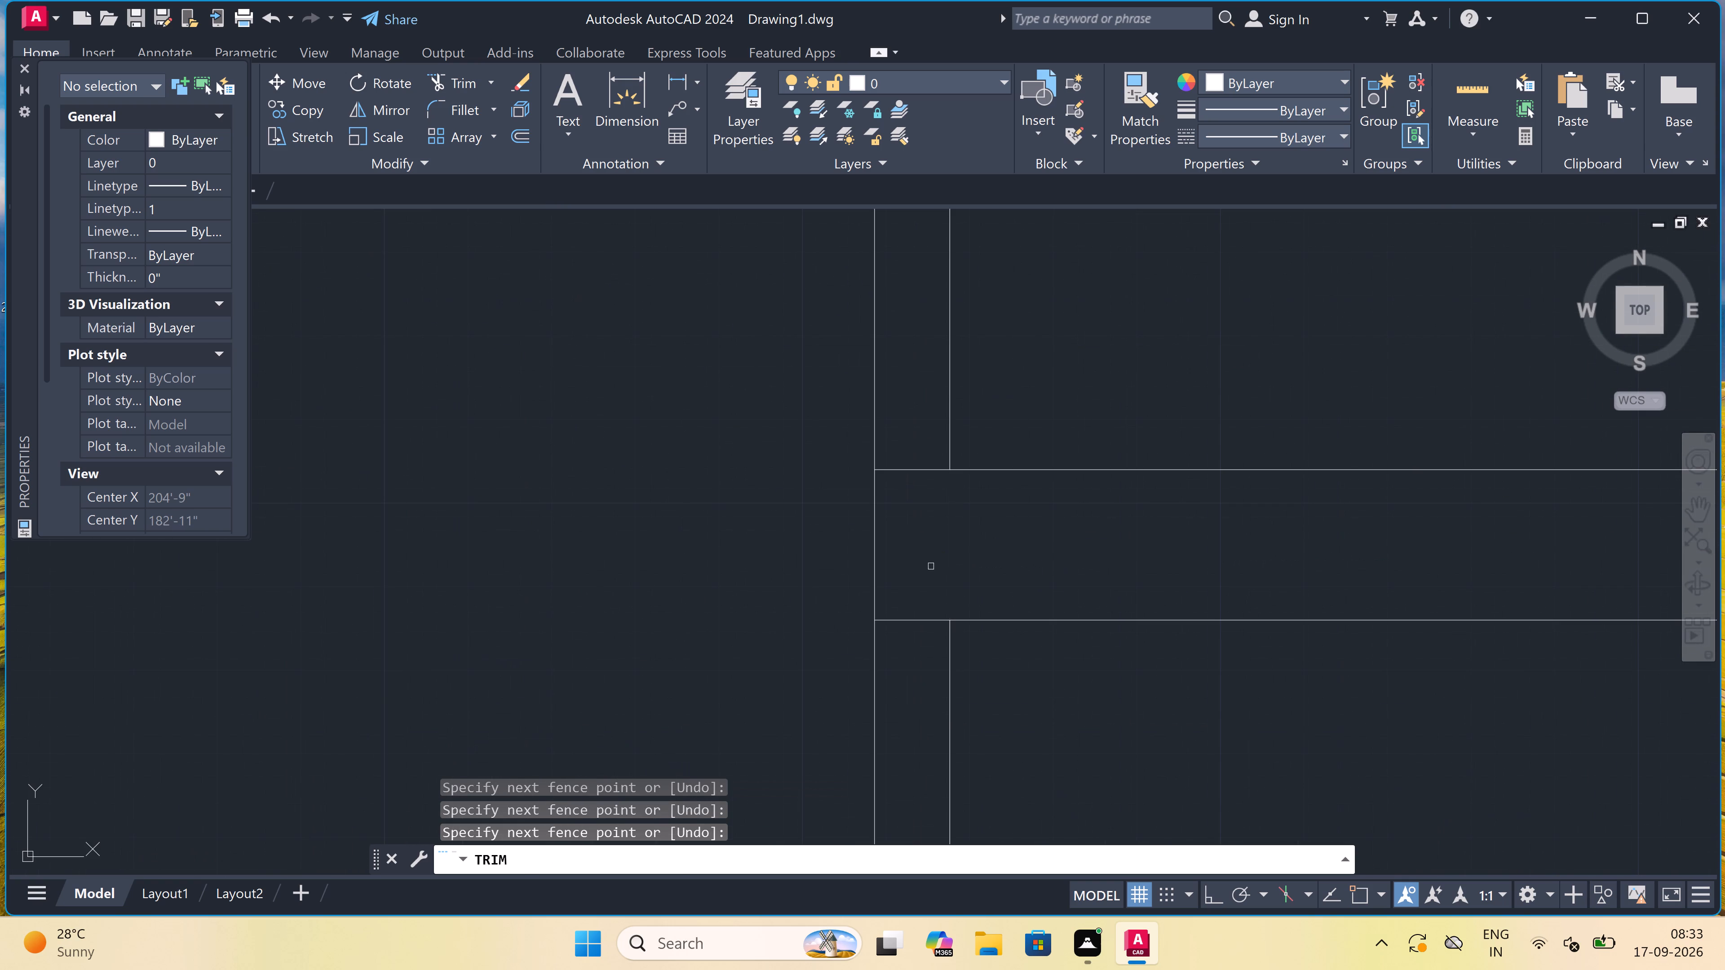
# Trim the two intermediate horizontal level lines inside both room bays above the unlabelled plan.
pyautogui.scroll(-3, 931, 566)
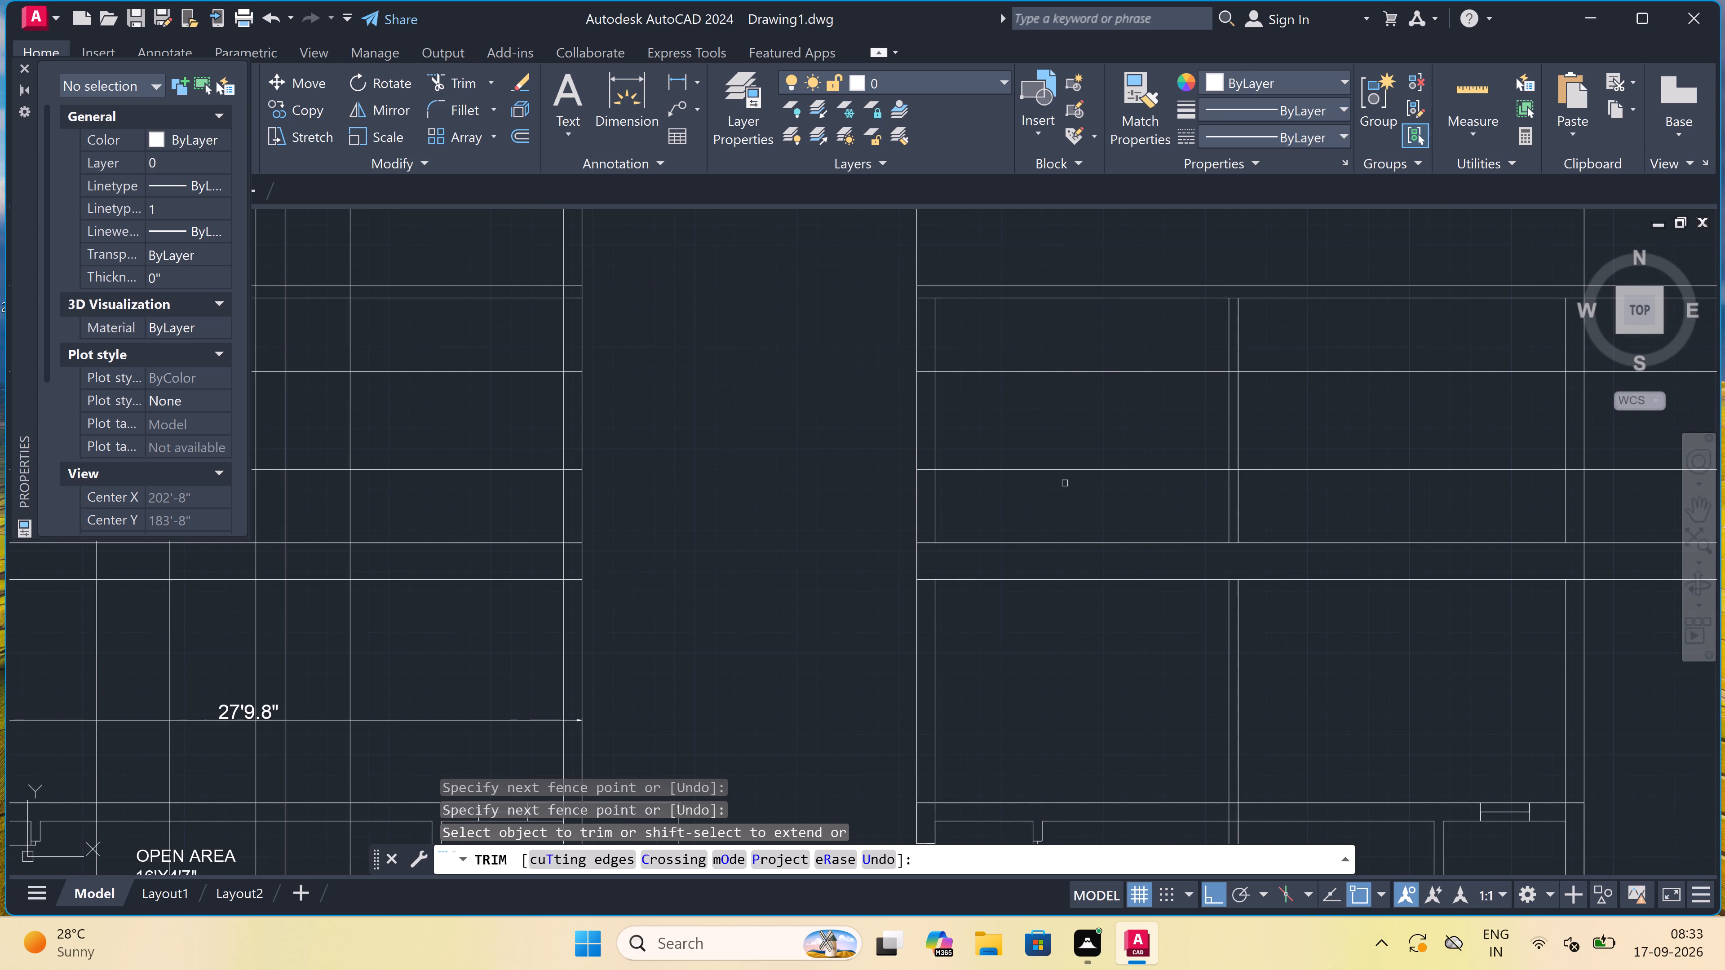
pyautogui.click(1066, 482)
pyautogui.click(1057, 339)
pyautogui.click(1286, 489)
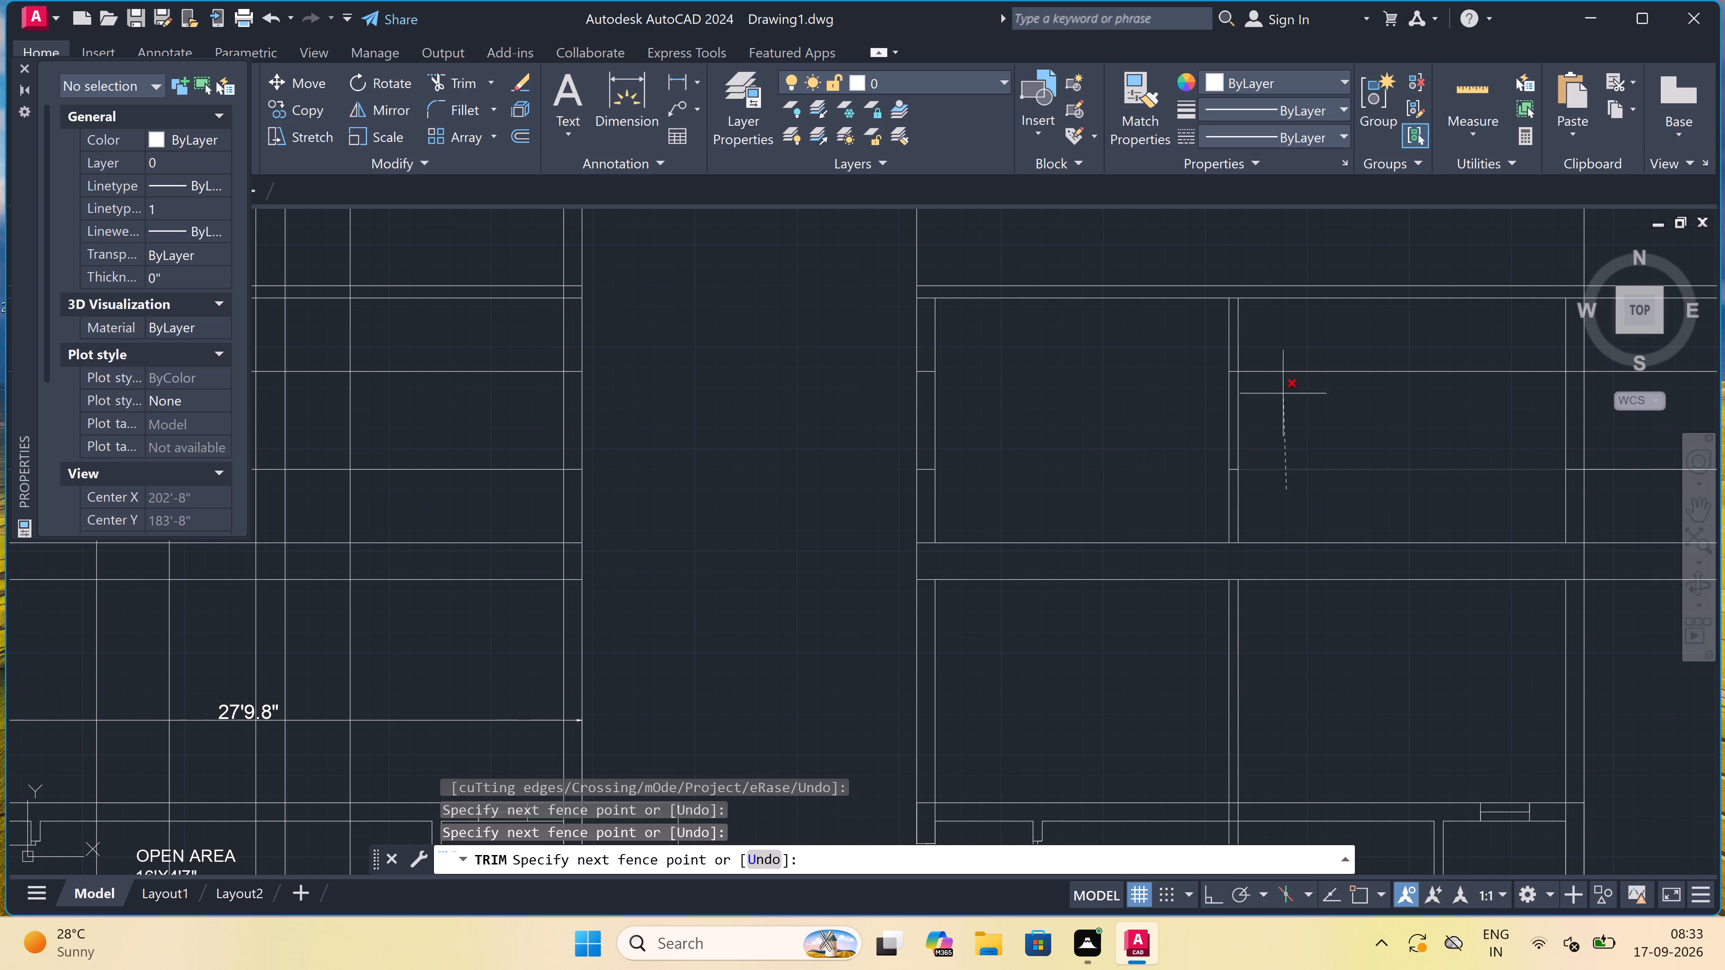
pyautogui.click(1281, 343)
pyautogui.scroll(-3, 1115, 384)
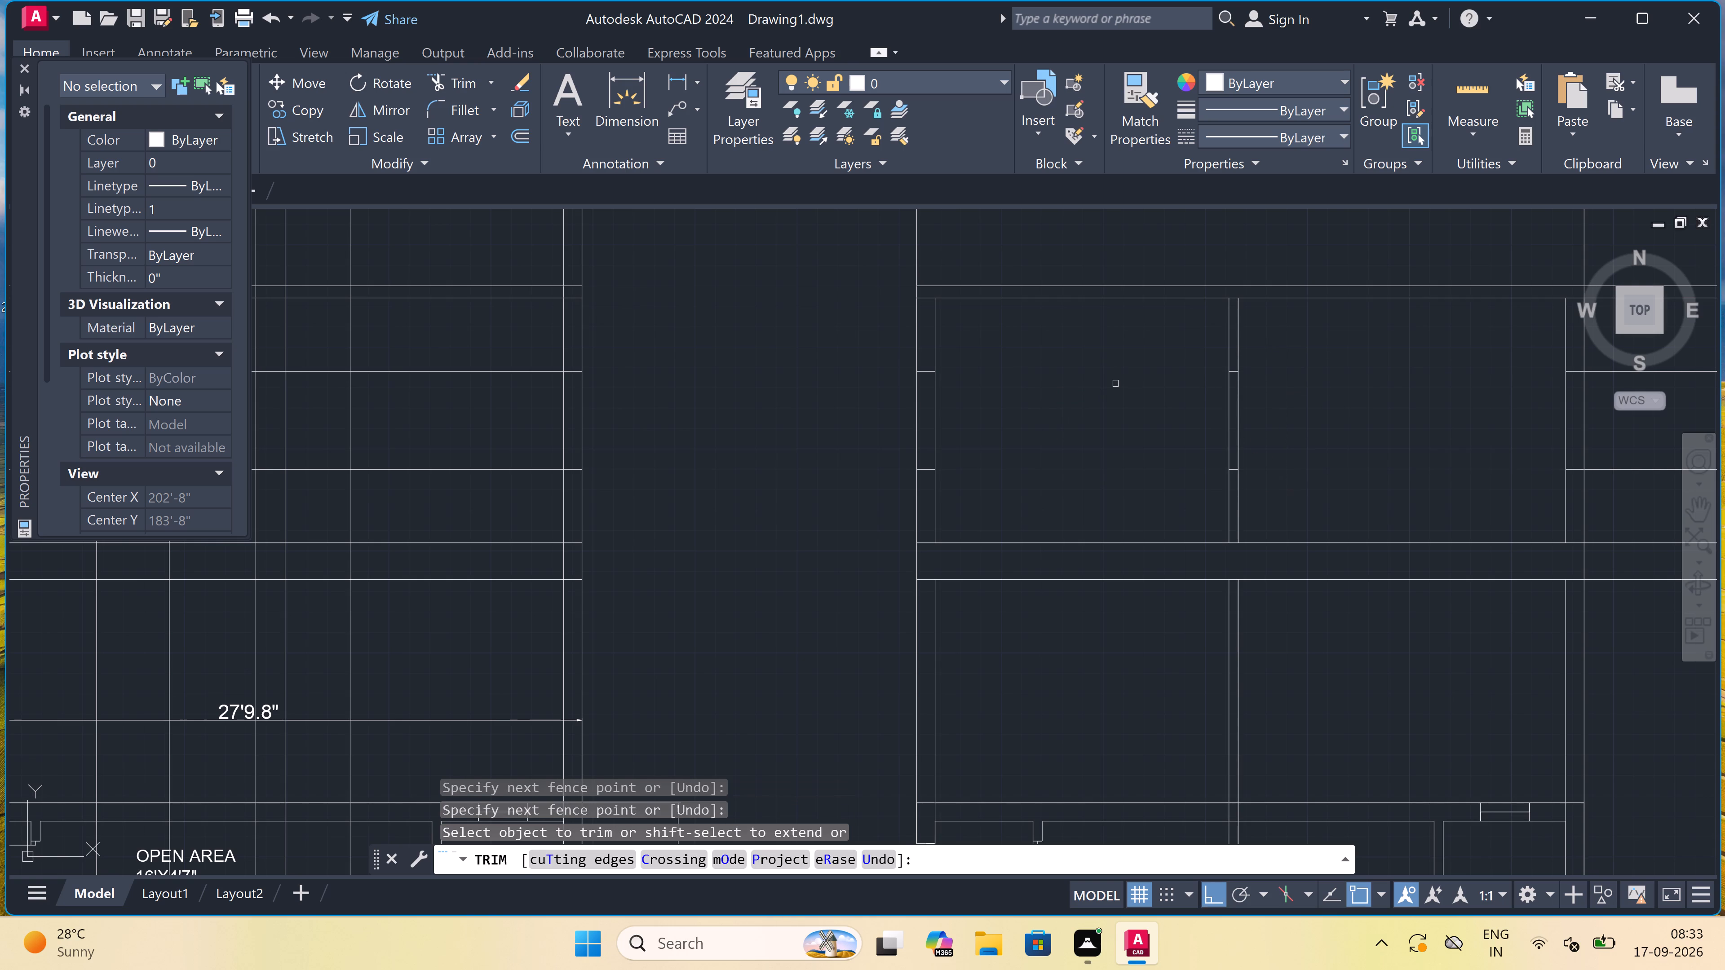
pyautogui.scroll(-1, 1115, 384)
pyautogui.scroll(3, 1105, 423)
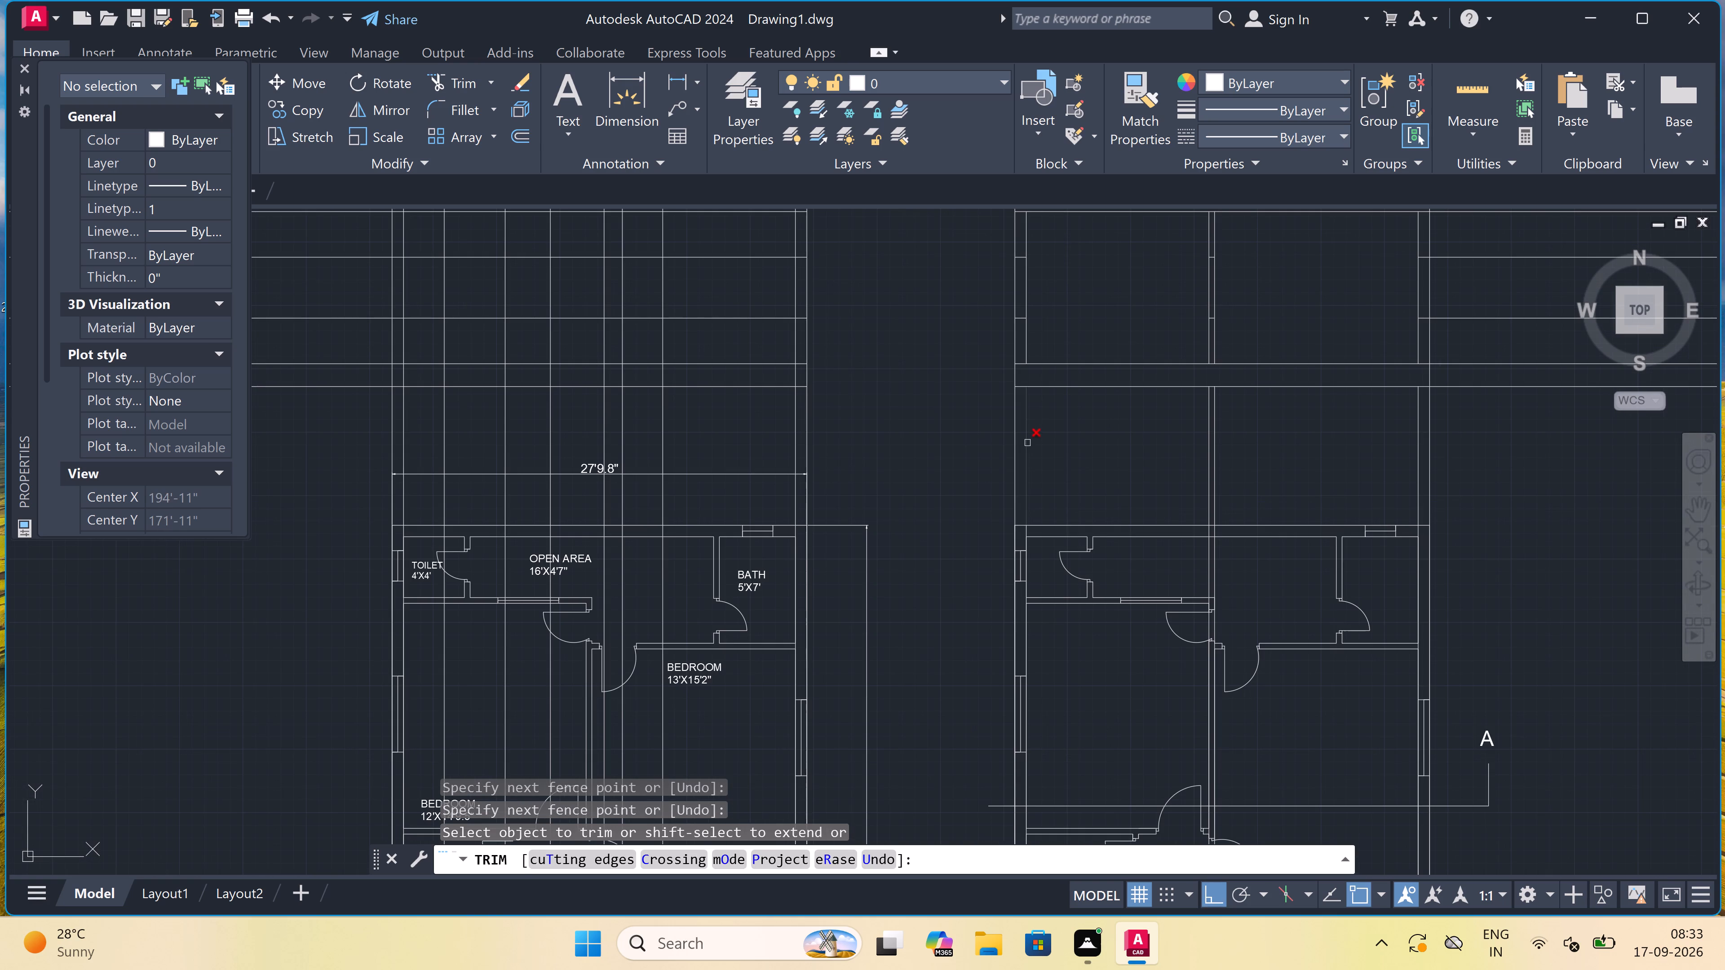
# Trim the projected vertical lines in the gap between the unlabelled plan and the section outline above it.
pyautogui.click(968, 444)
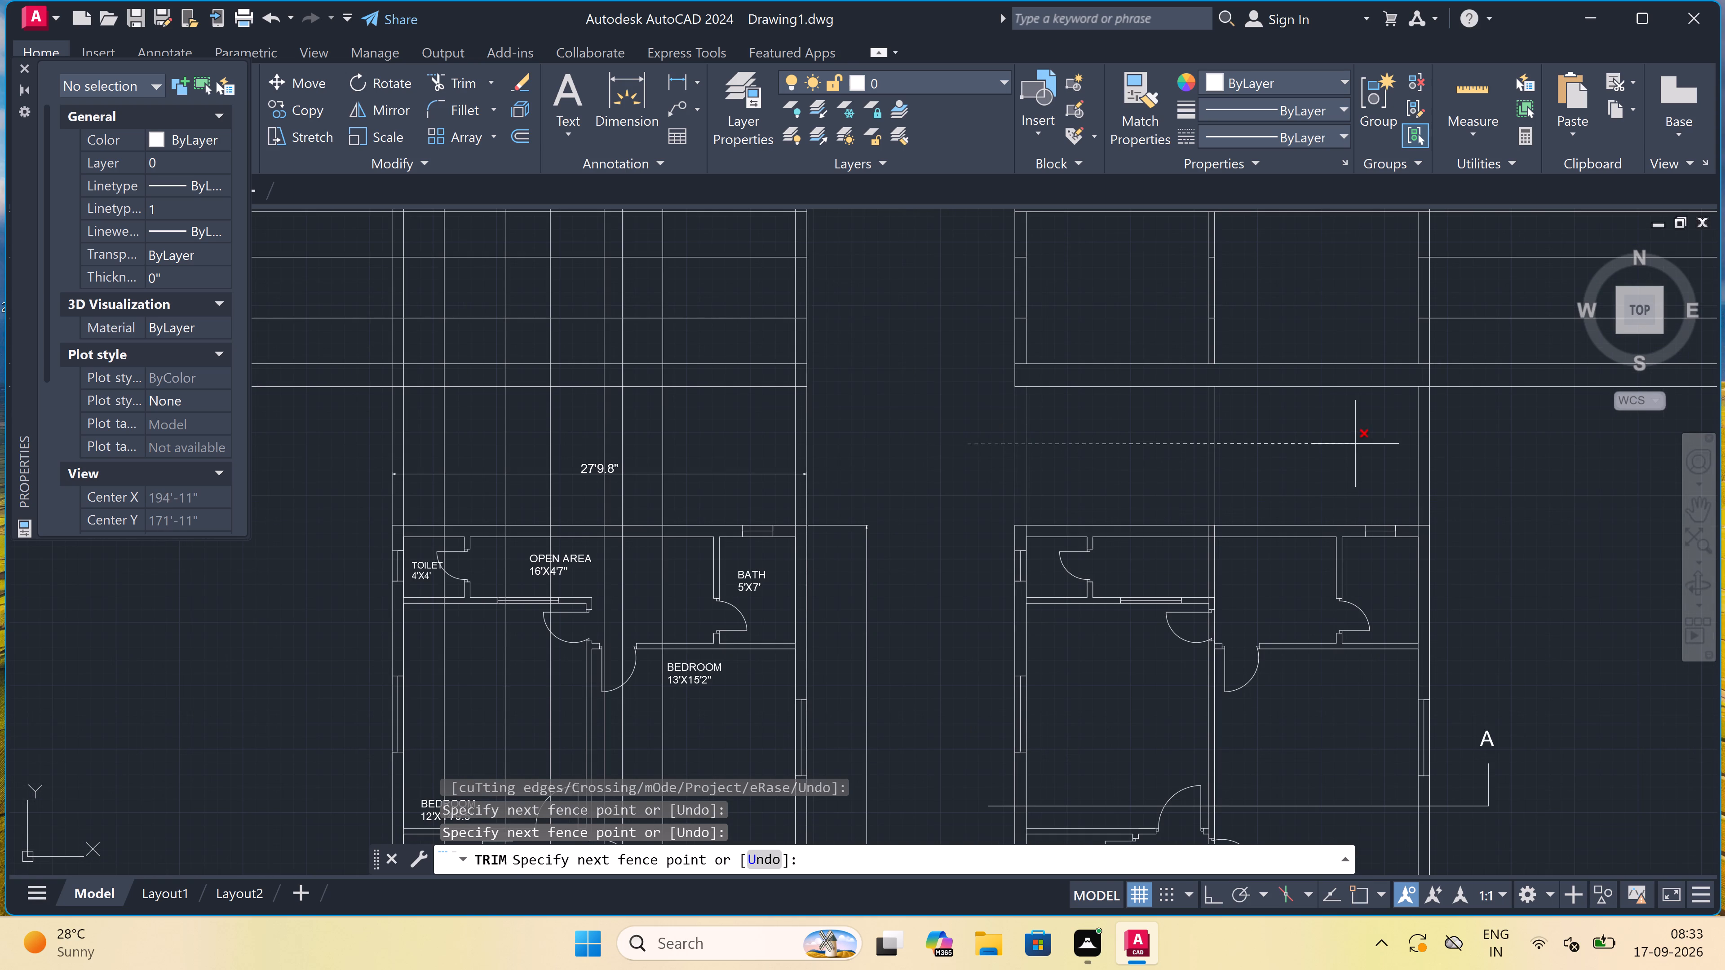
pyautogui.moveTo(1445, 447); pyautogui.dragTo(1441, 446)
# Trim the horizontal level lines that extend past the right outer wall of the section above the unlabelled plan.
pyautogui.scroll(-4, 1324, 443)
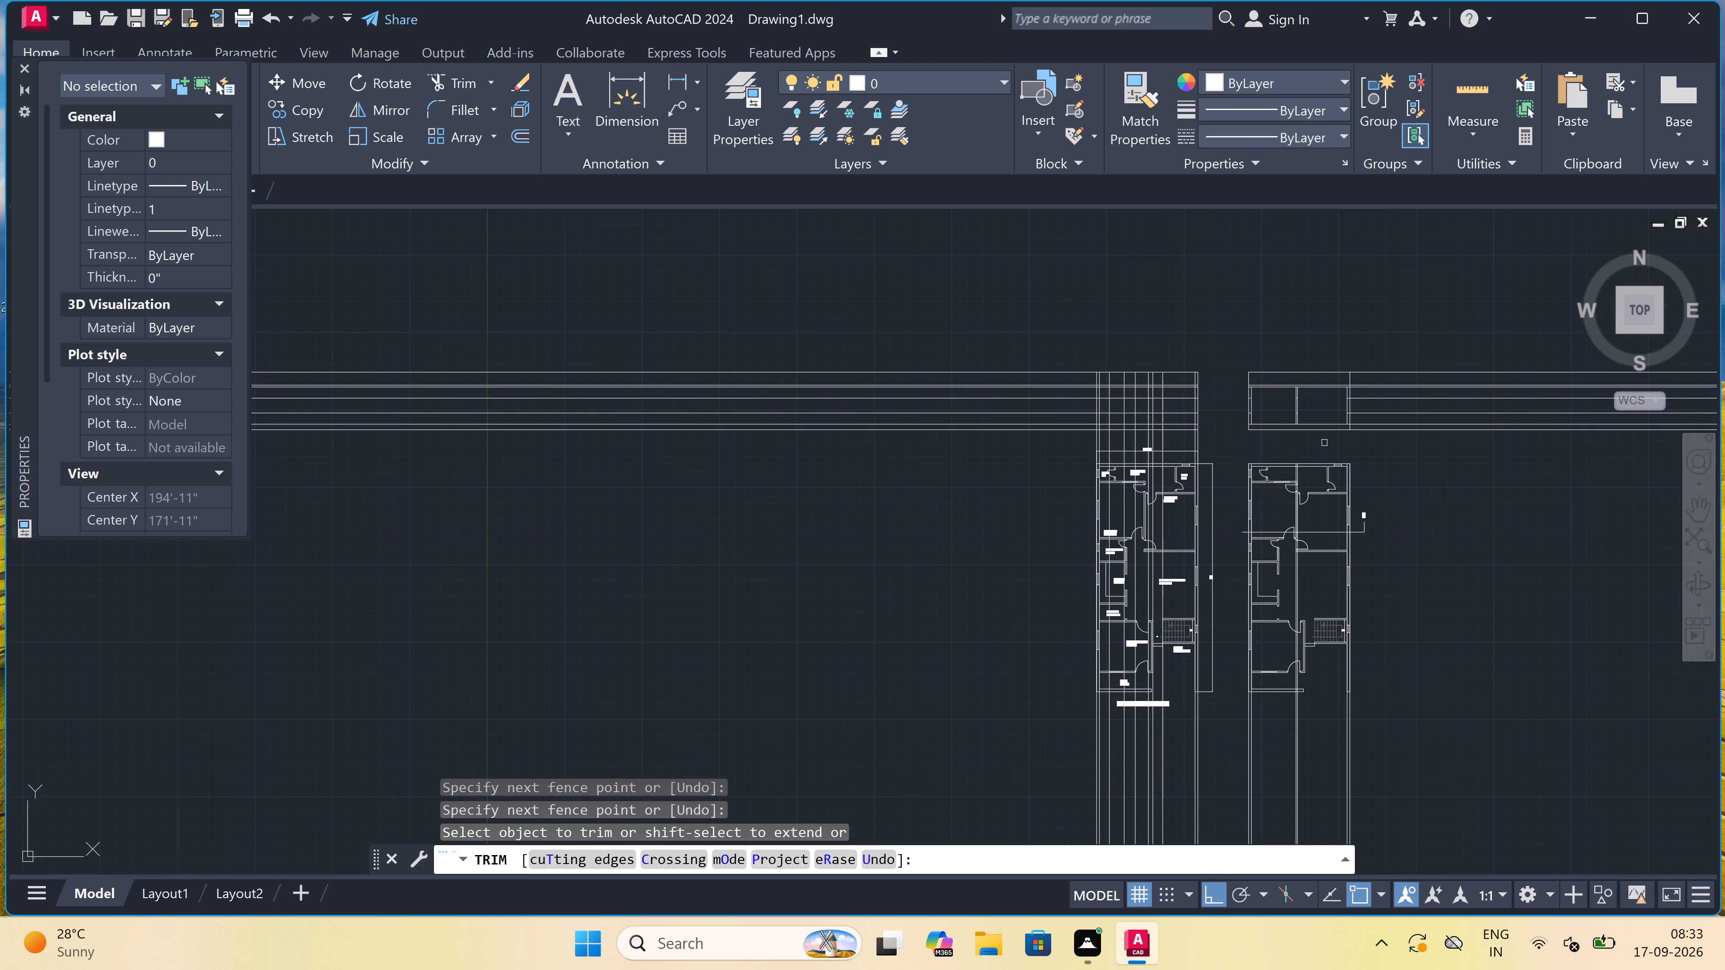
pyautogui.scroll(3, 1405, 445)
pyautogui.scroll(-2, 1369, 425)
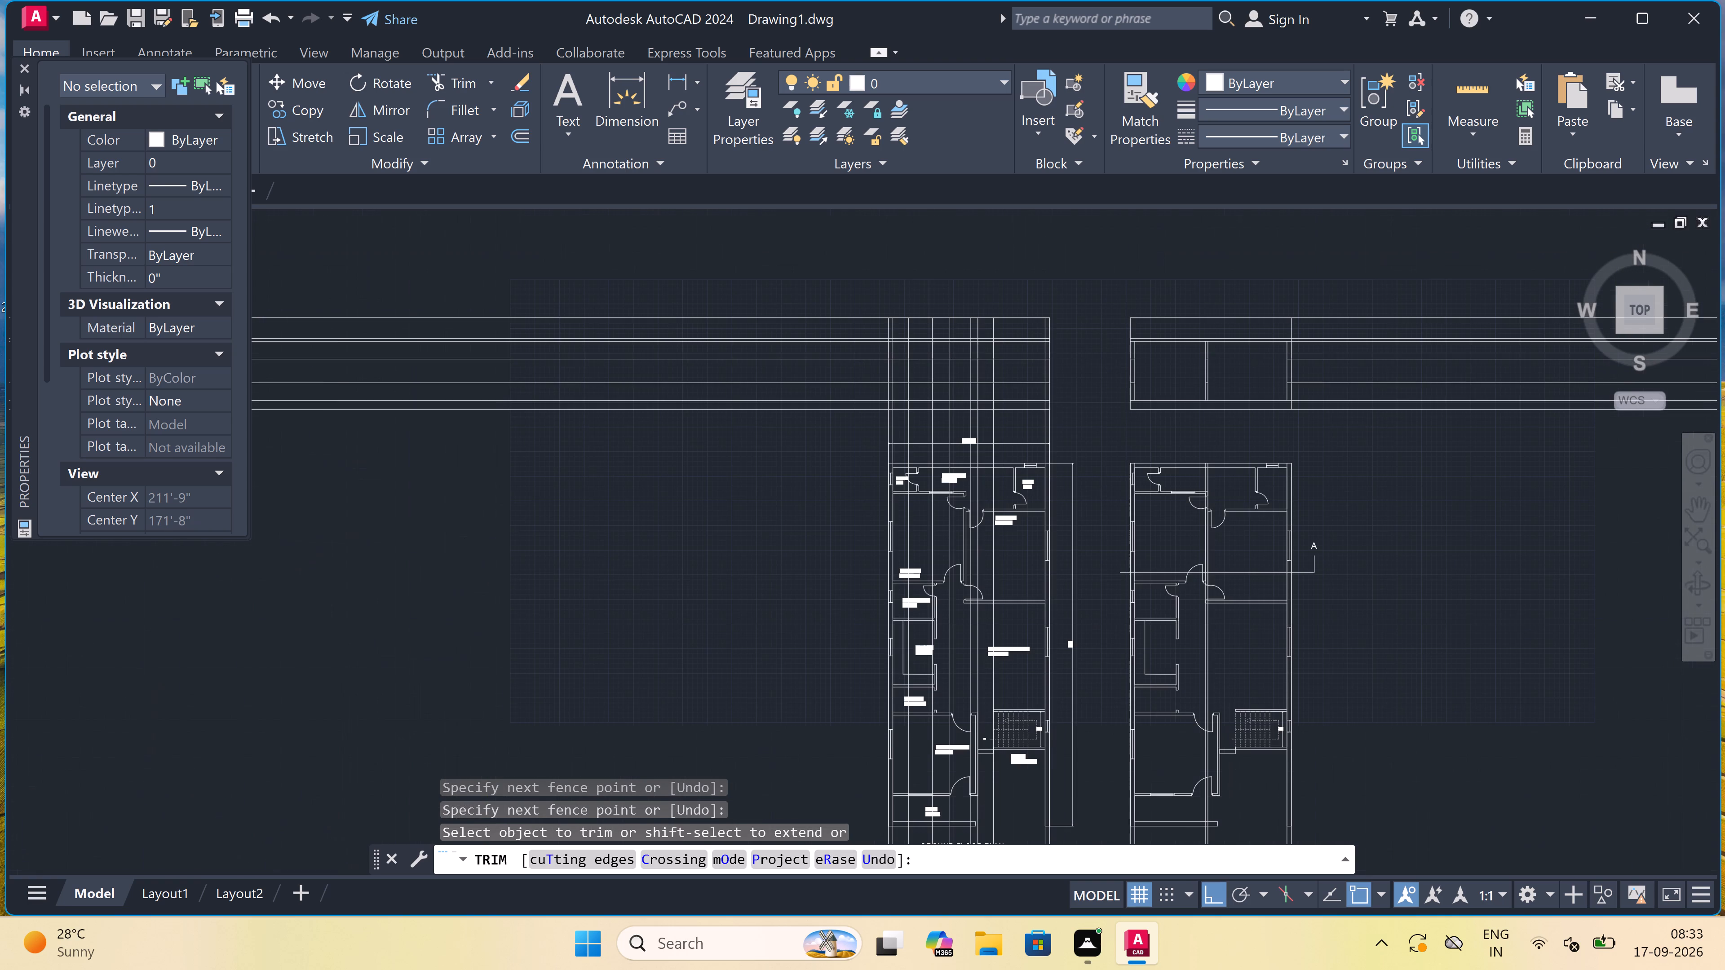
pyautogui.click(1369, 425)
pyautogui.click(1337, 300)
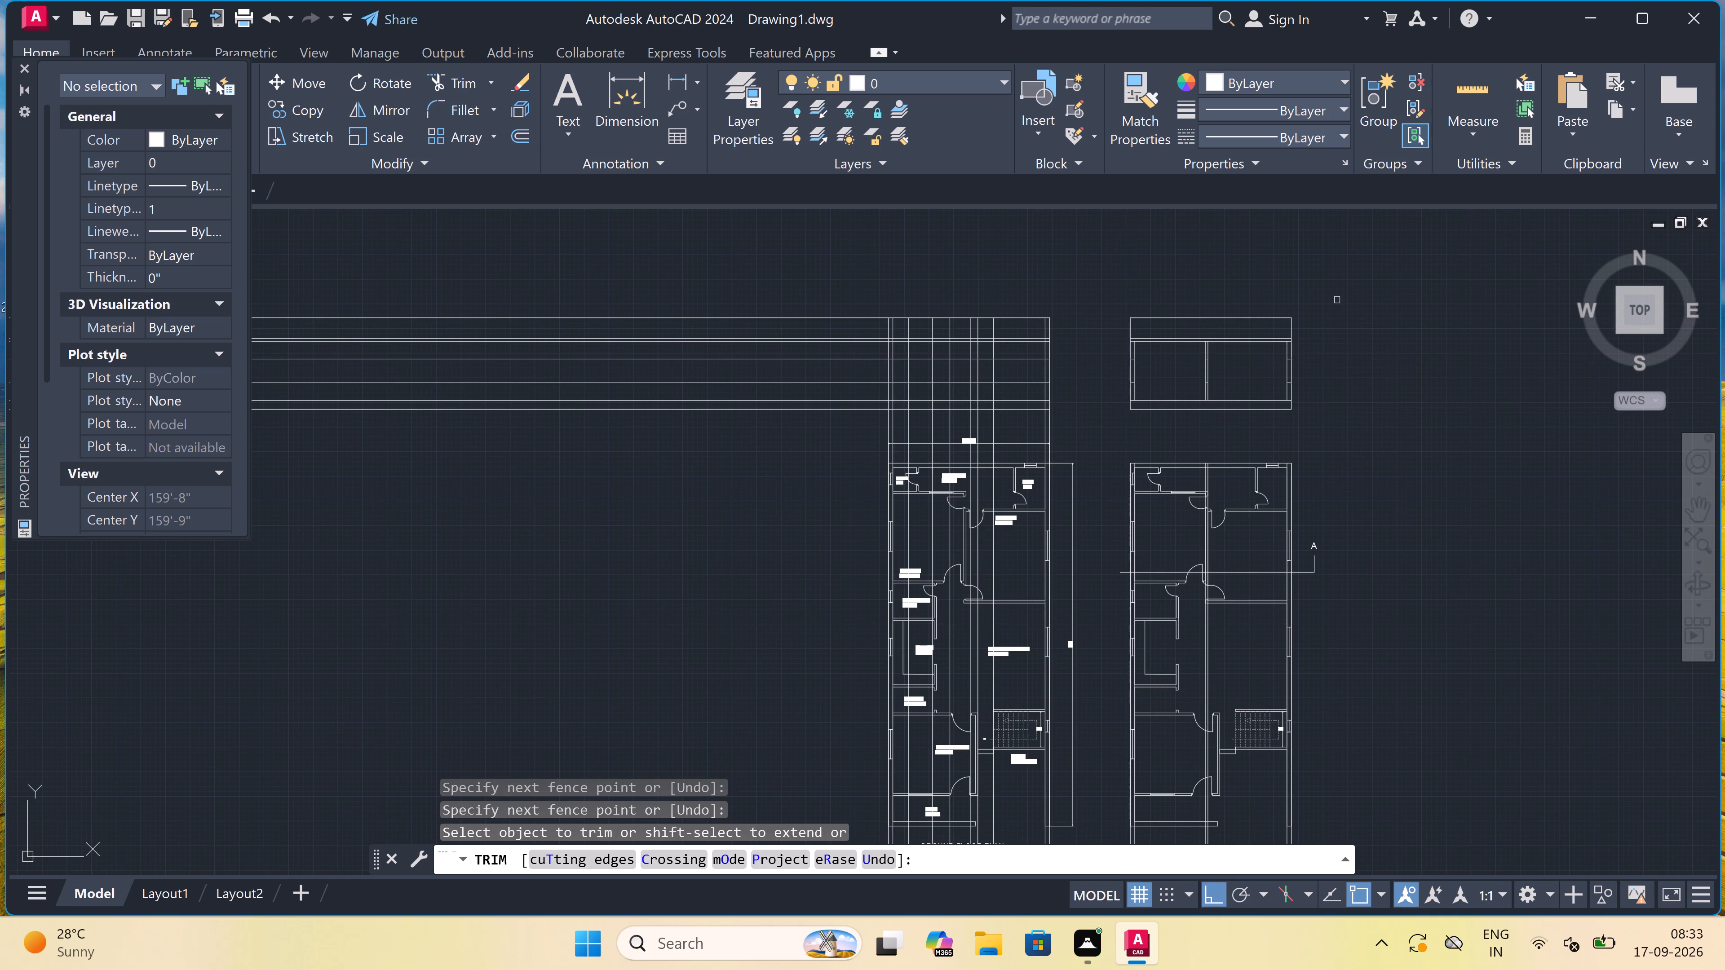
# Trim the short intermediate level-line pieces out of both outer walls and the middle wall of the section above the unlabelled plan.
pyautogui.scroll(2, 1292, 345)
pyautogui.scroll(2, 1282, 380)
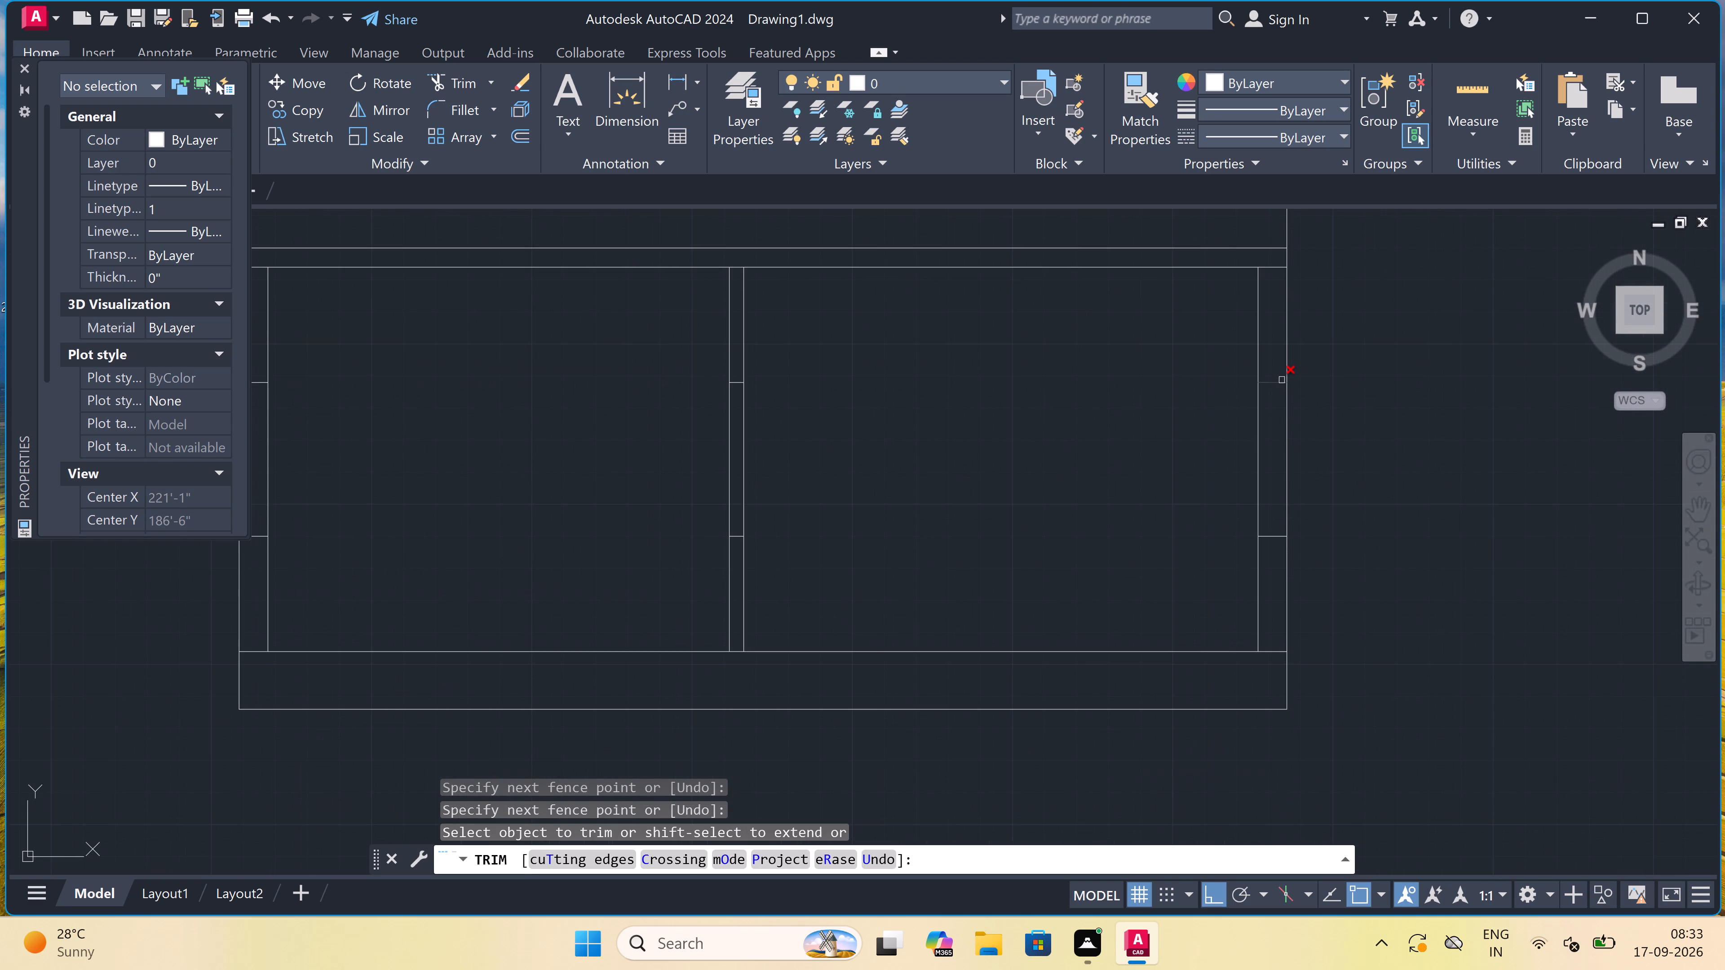
pyautogui.click(1281, 381)
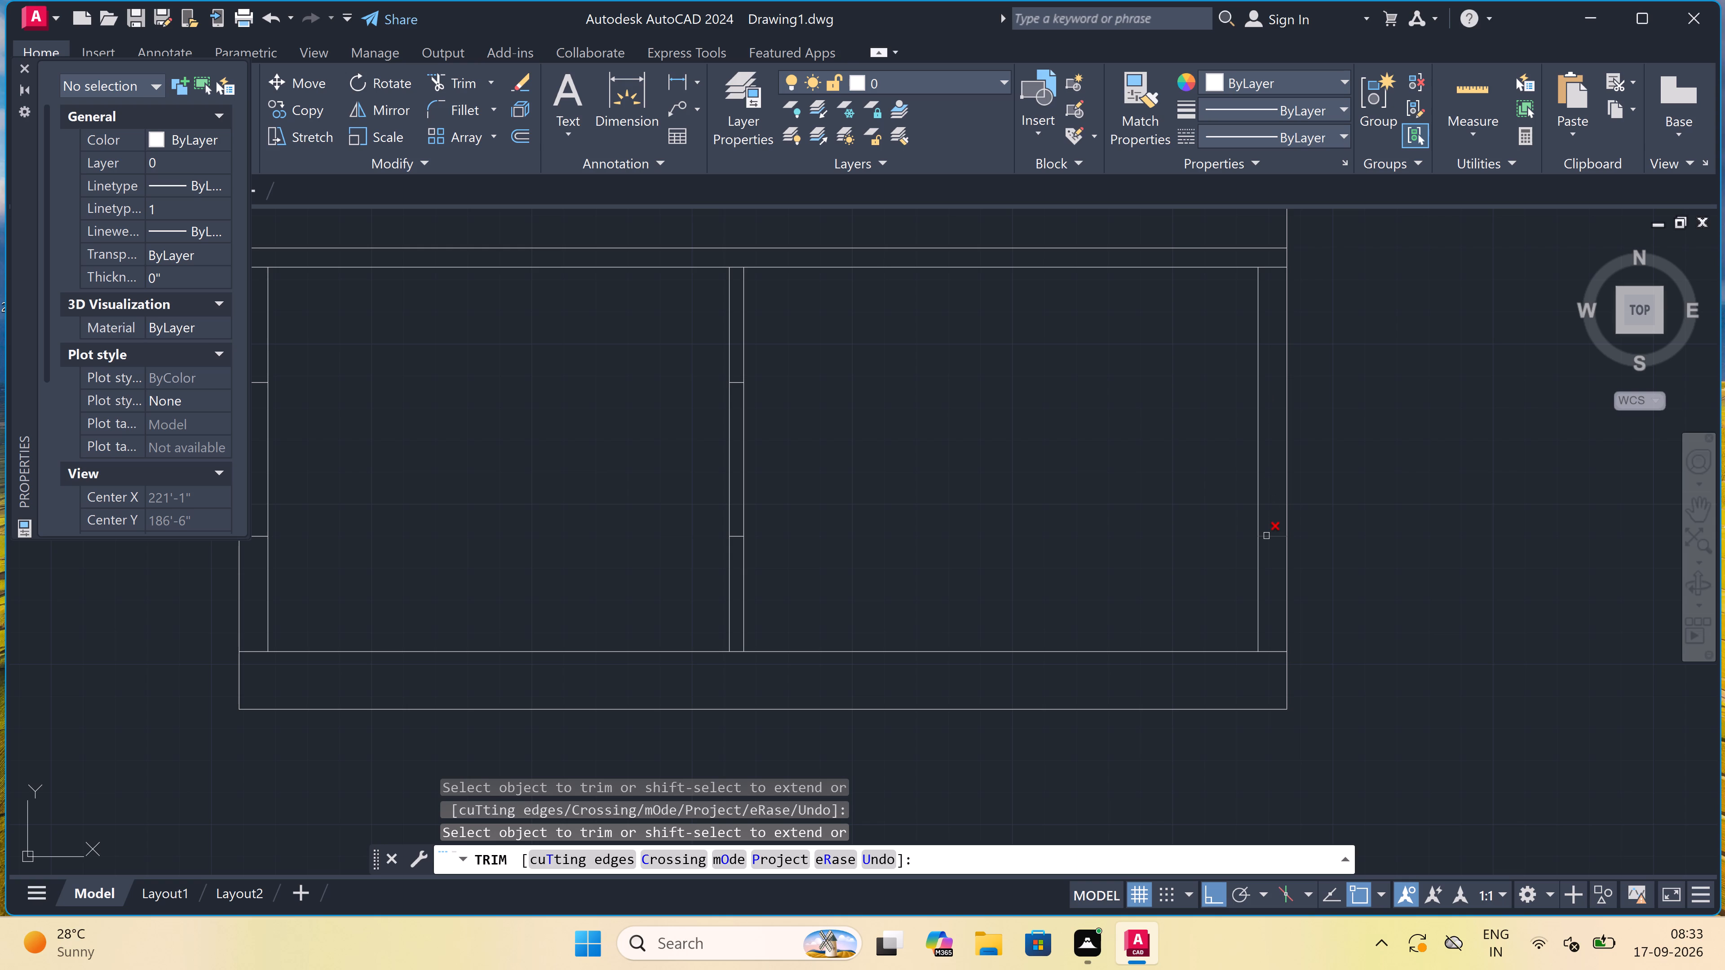
pyautogui.click(1266, 536)
pyautogui.scroll(-2, 1257, 530)
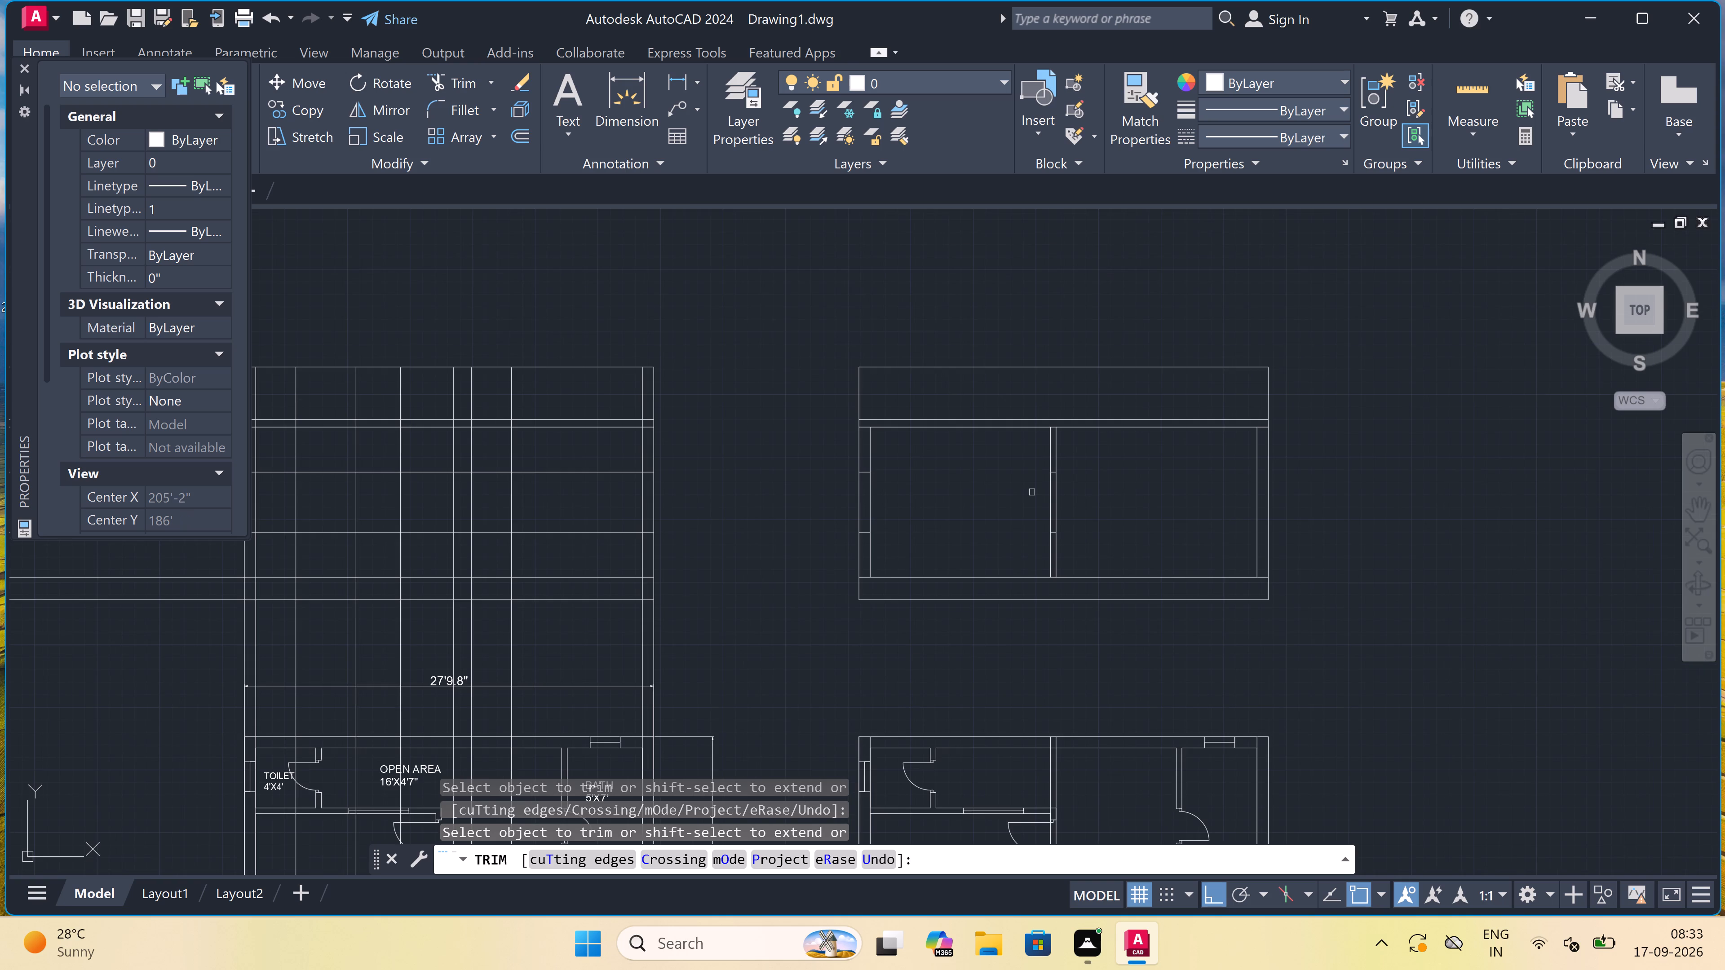
pyautogui.scroll(2, 1034, 489)
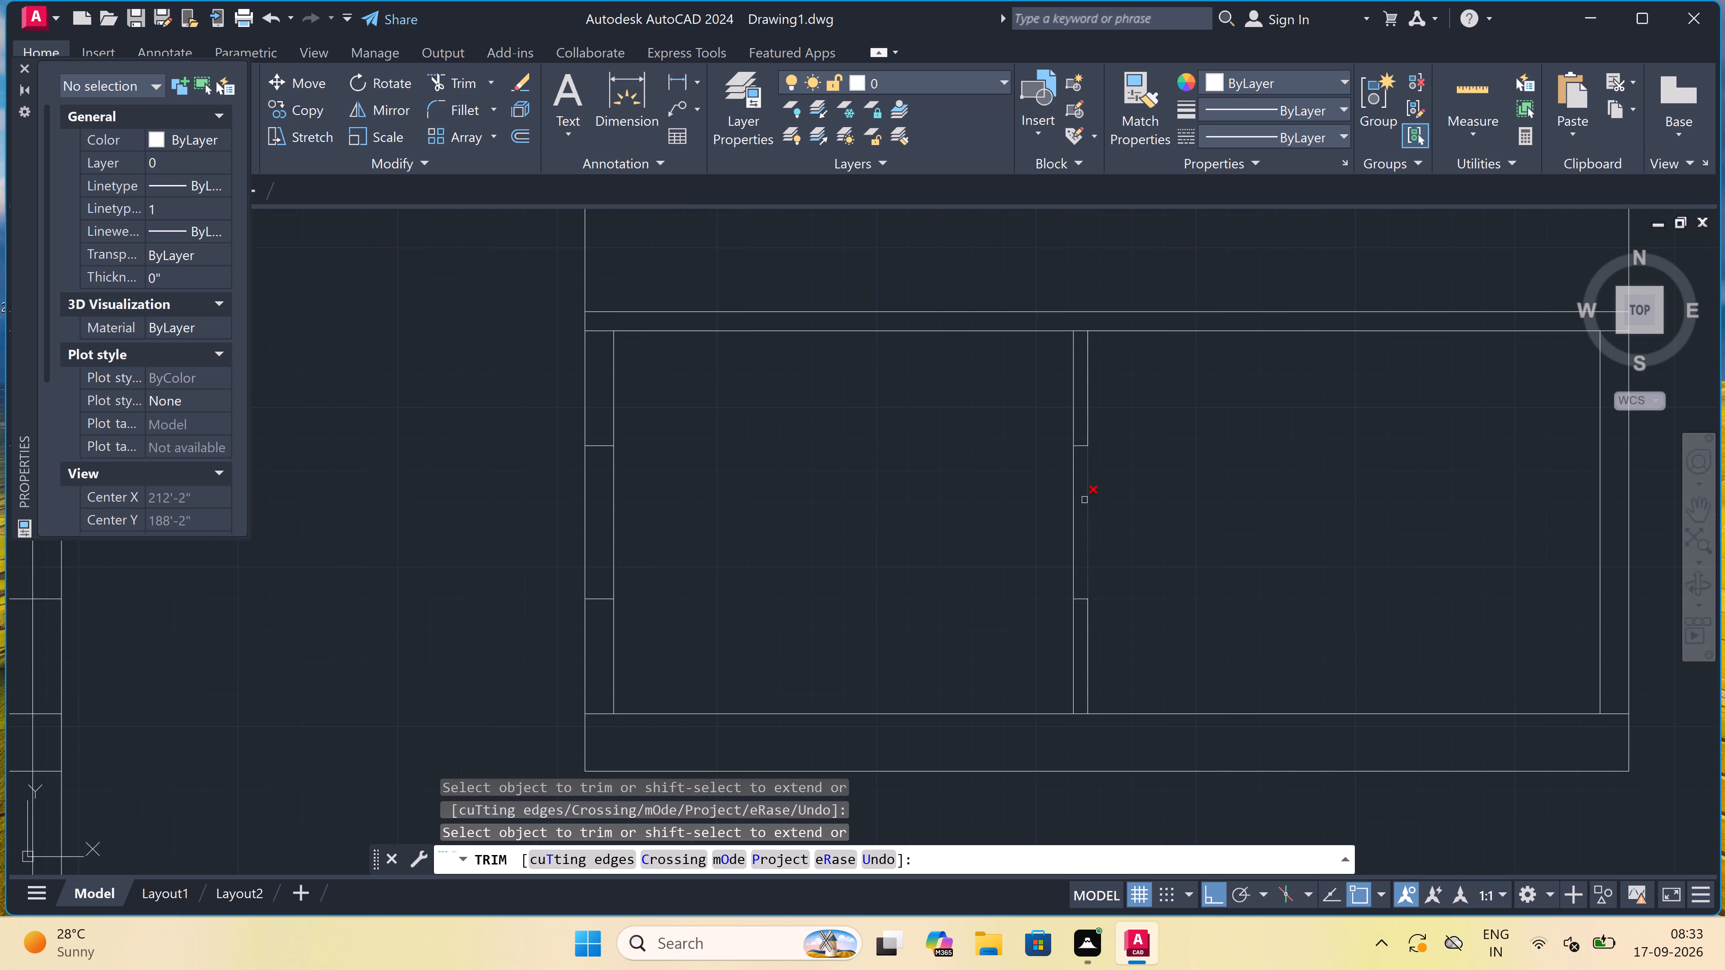
pyautogui.scroll(2, 1061, 594)
pyautogui.scroll(-2, 1093, 587)
pyautogui.scroll(2, 1099, 527)
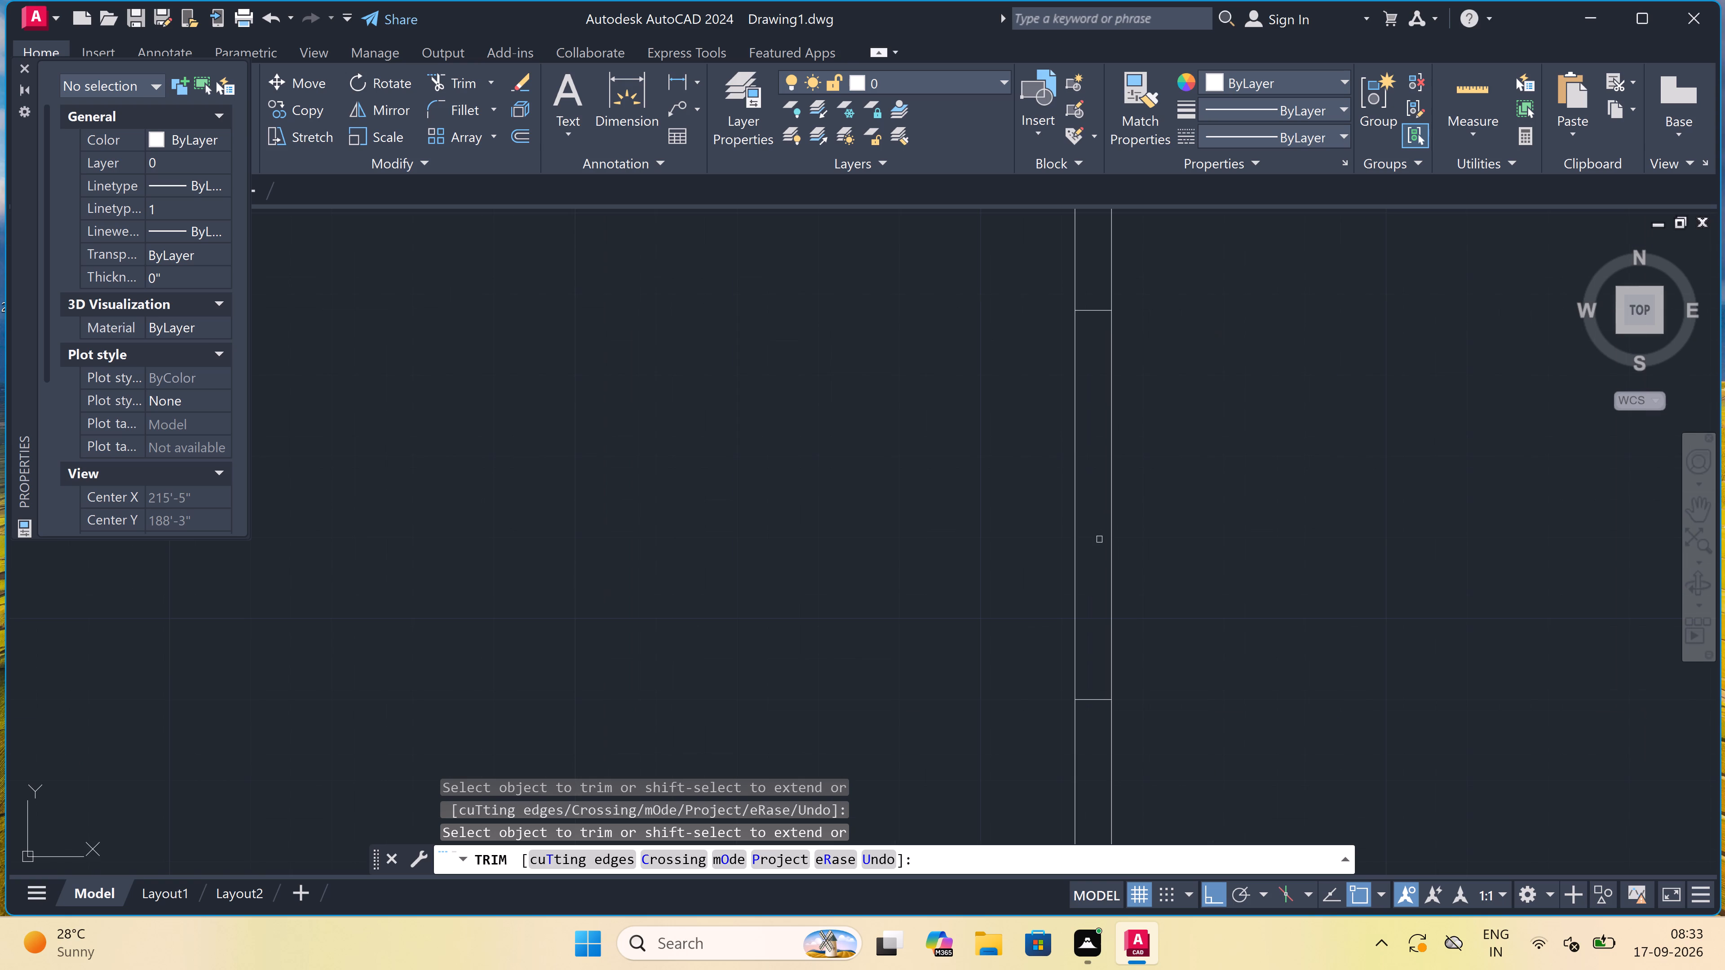
pyautogui.click(1099, 700)
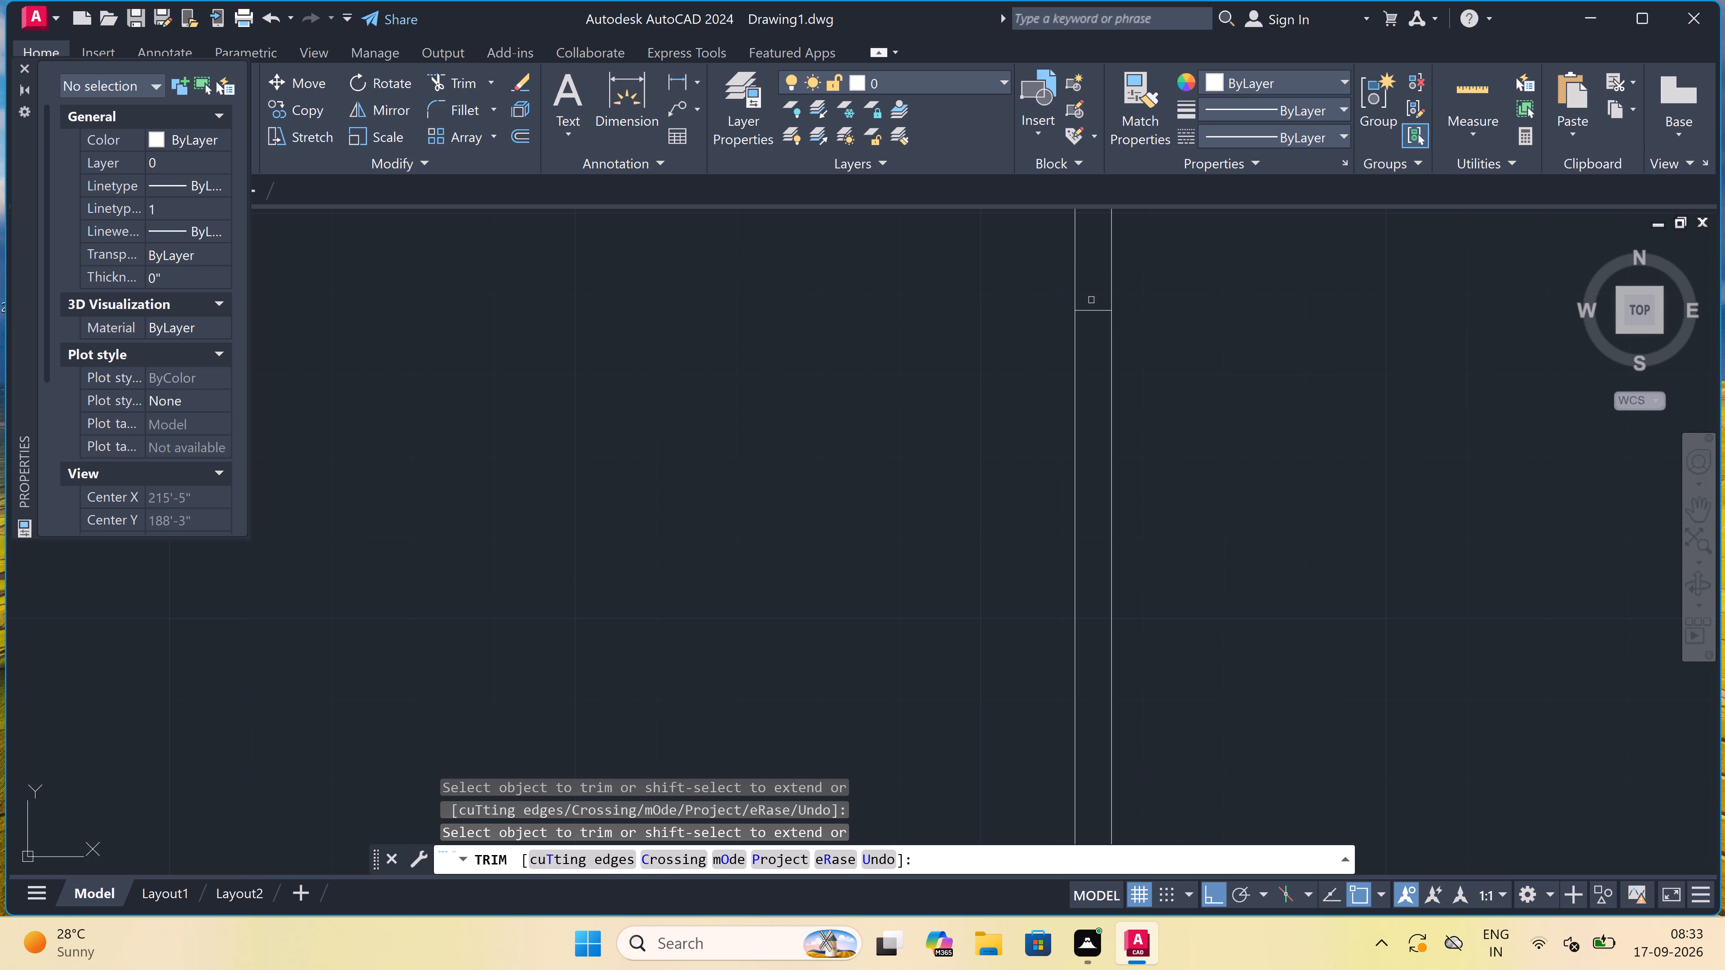
pyautogui.click(1091, 300)
pyautogui.click(1095, 318)
pyautogui.scroll(-5, 1095, 318)
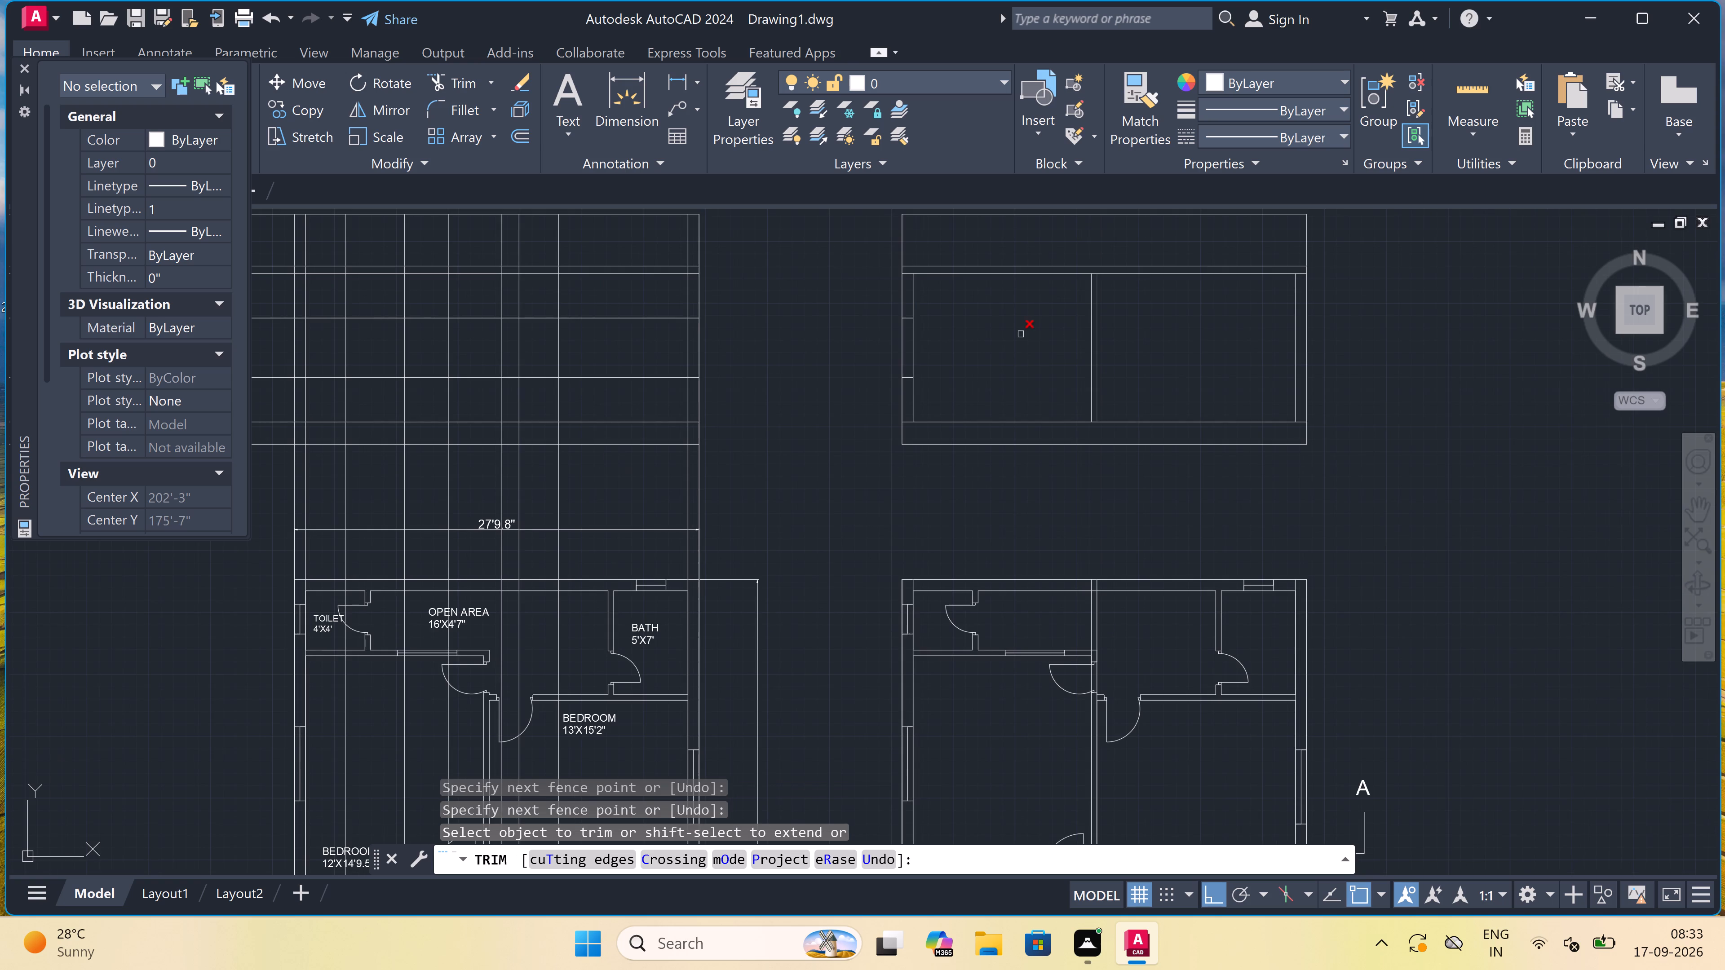
pyautogui.scroll(3, 905, 325)
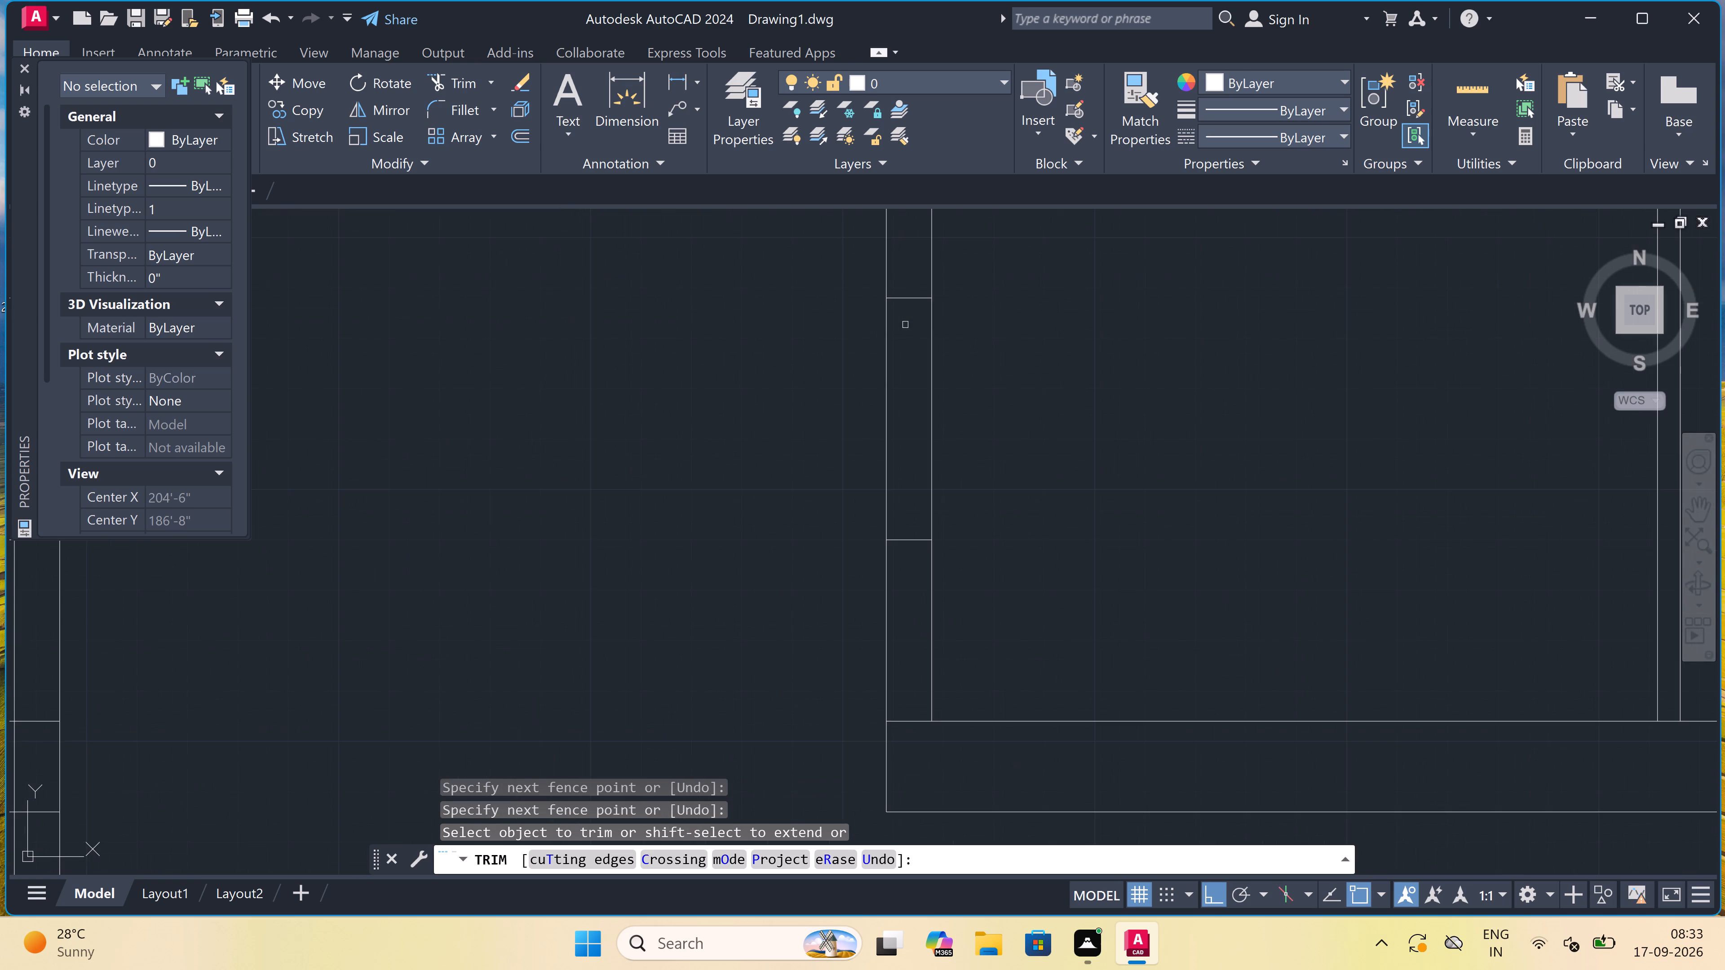
pyautogui.click(908, 282)
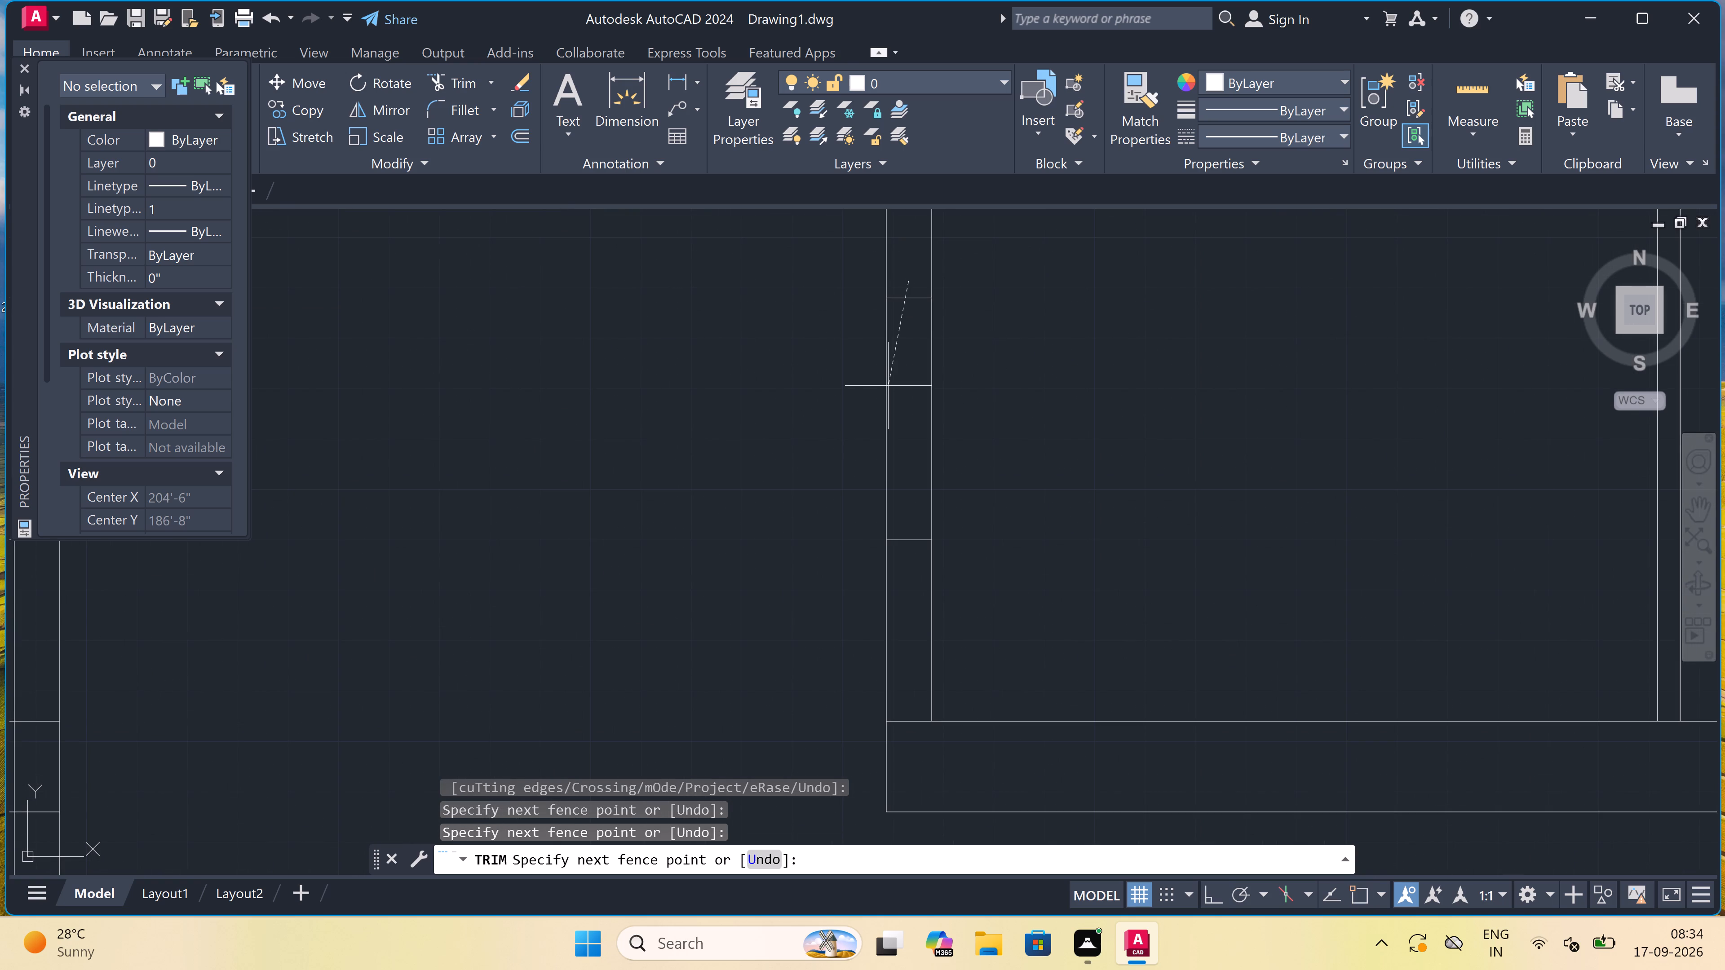
pyautogui.click(901, 552)
pyautogui.press('Escape')
# Above the labelled ground floor plan, trim the first bay's two inner vertical lines above and below the intermediate level lines, keeping the window sides.
pyautogui.scroll(-3, 852, 481)
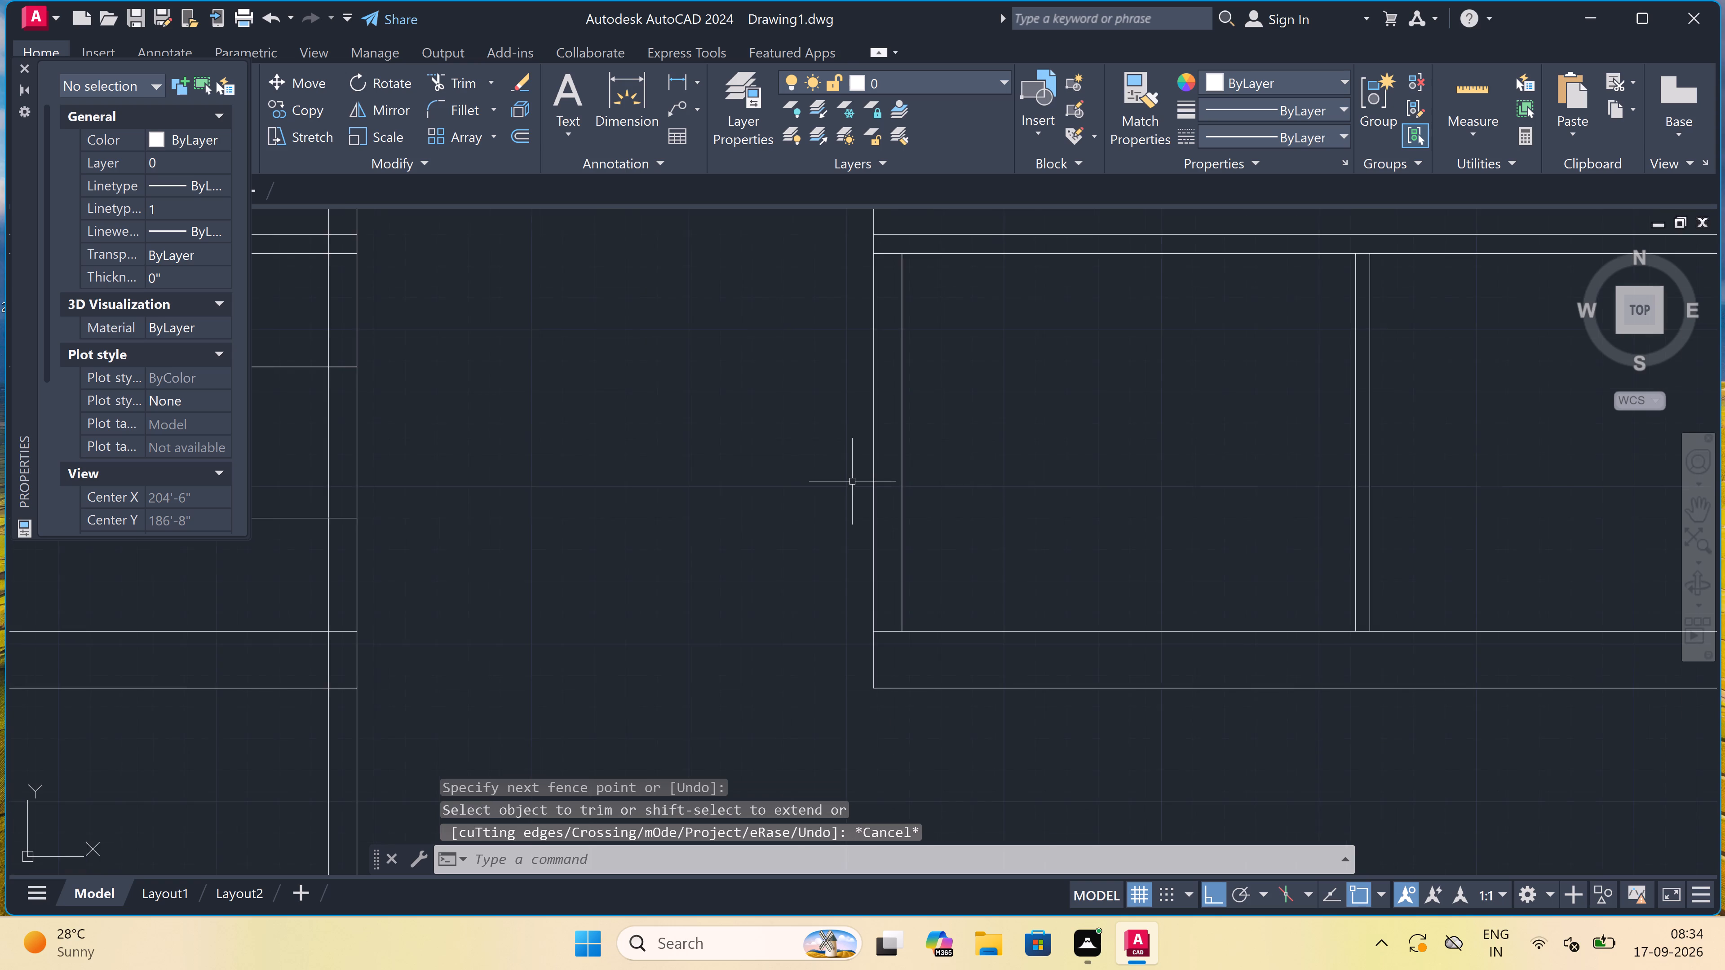
pyautogui.scroll(-2, 848, 475)
pyautogui.scroll(1, 650, 490)
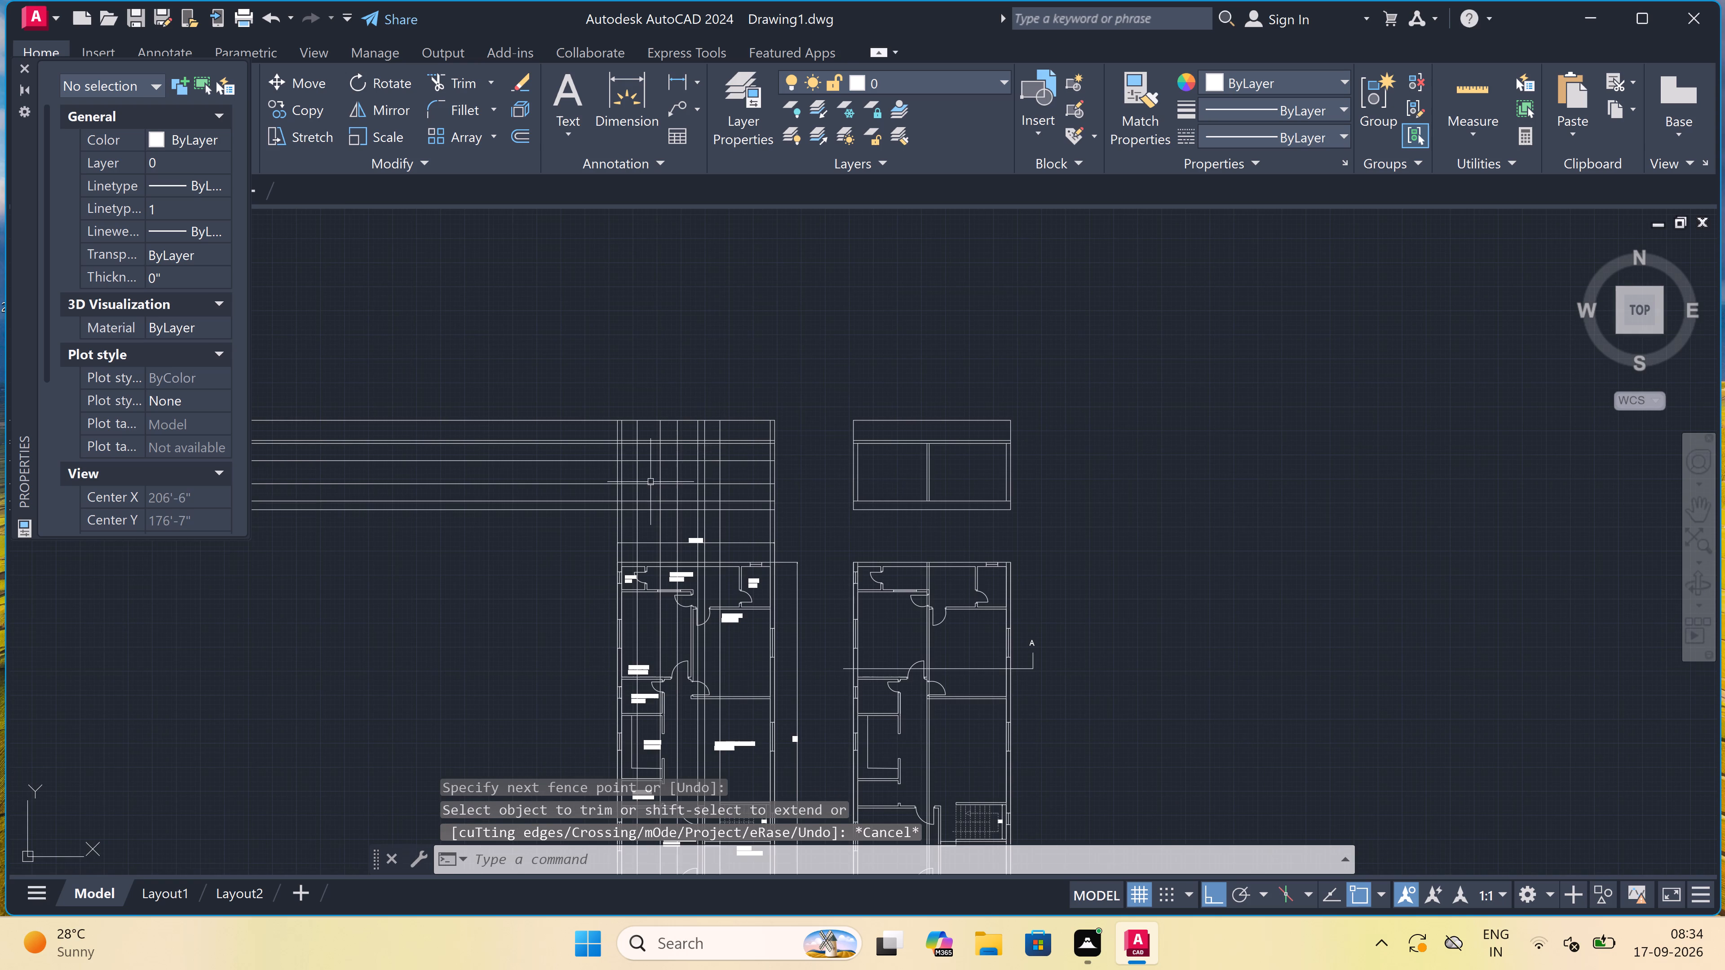
pyautogui.scroll(2, 650, 490)
pyautogui.scroll(-4, 650, 491)
pyautogui.scroll(-2, 680, 622)
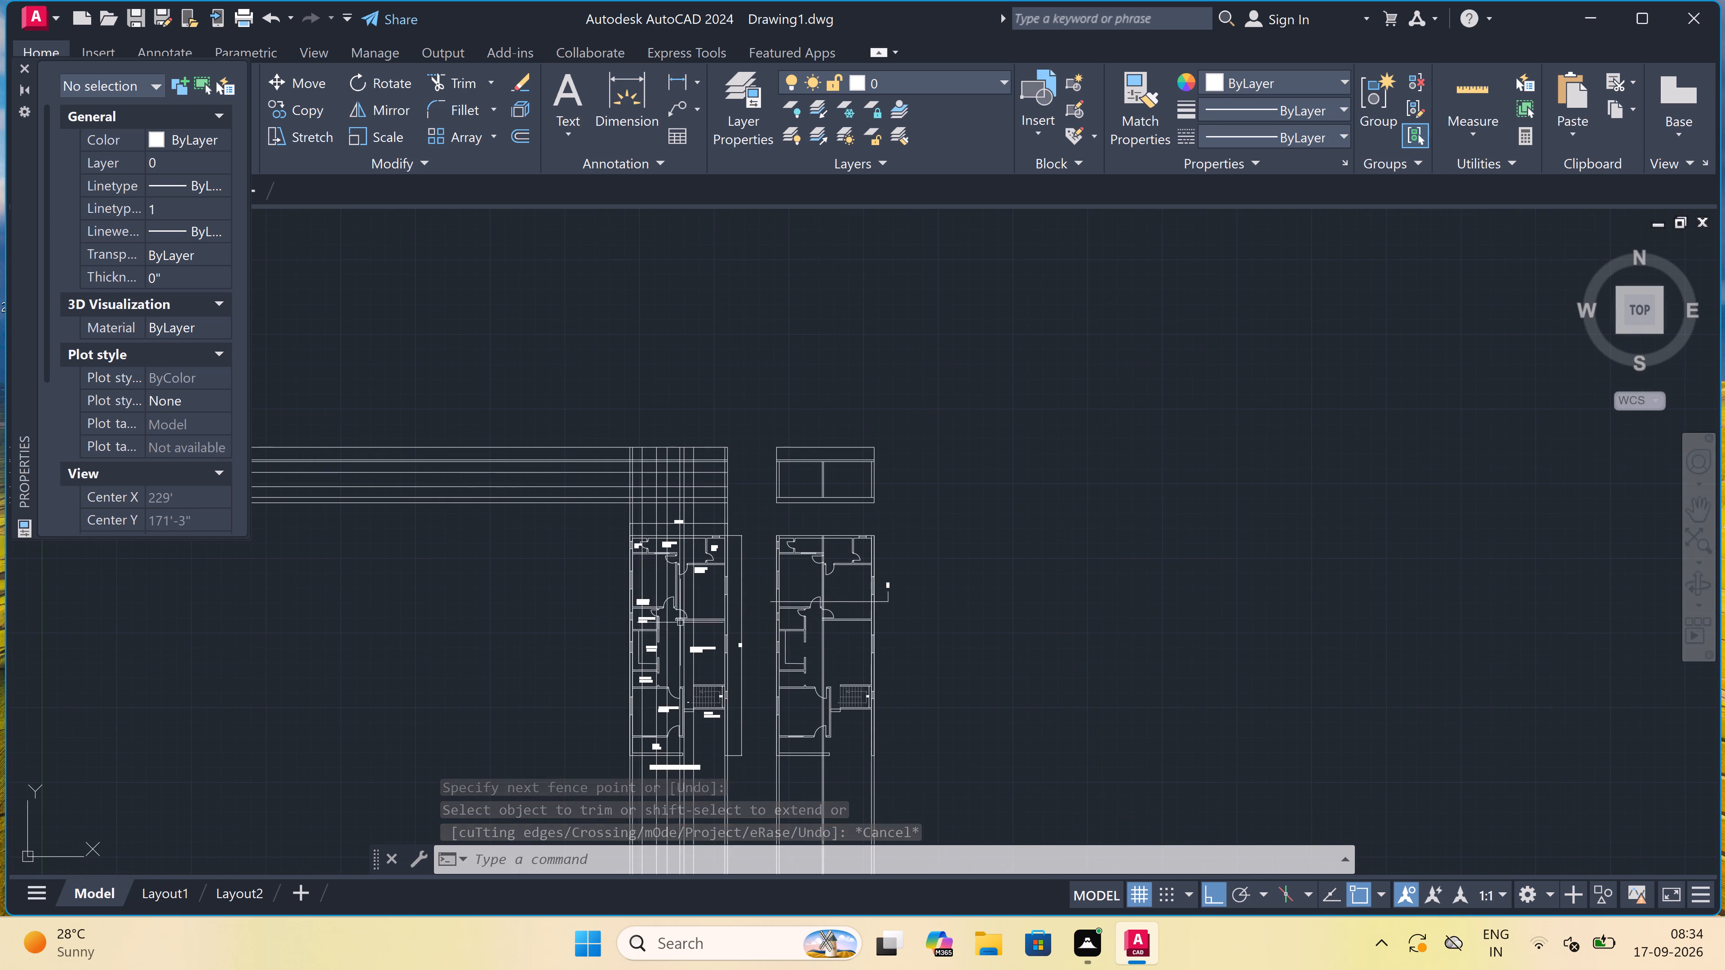
pyautogui.scroll(4, 677, 658)
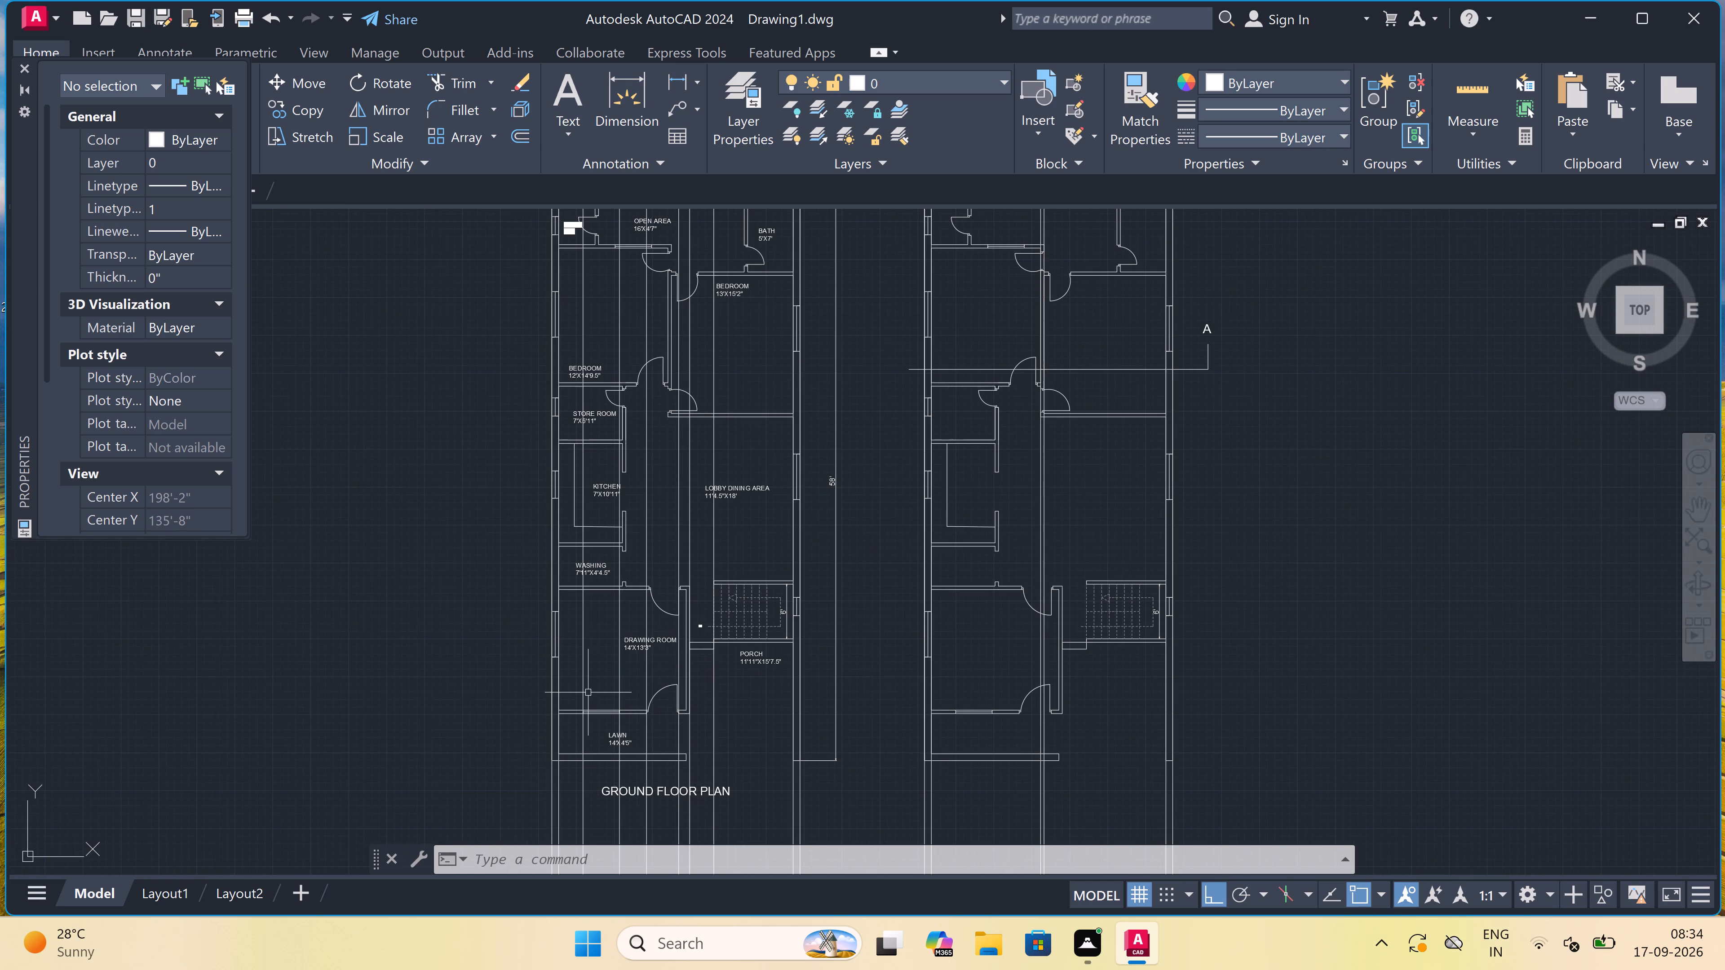
pyautogui.scroll(-2, 589, 693)
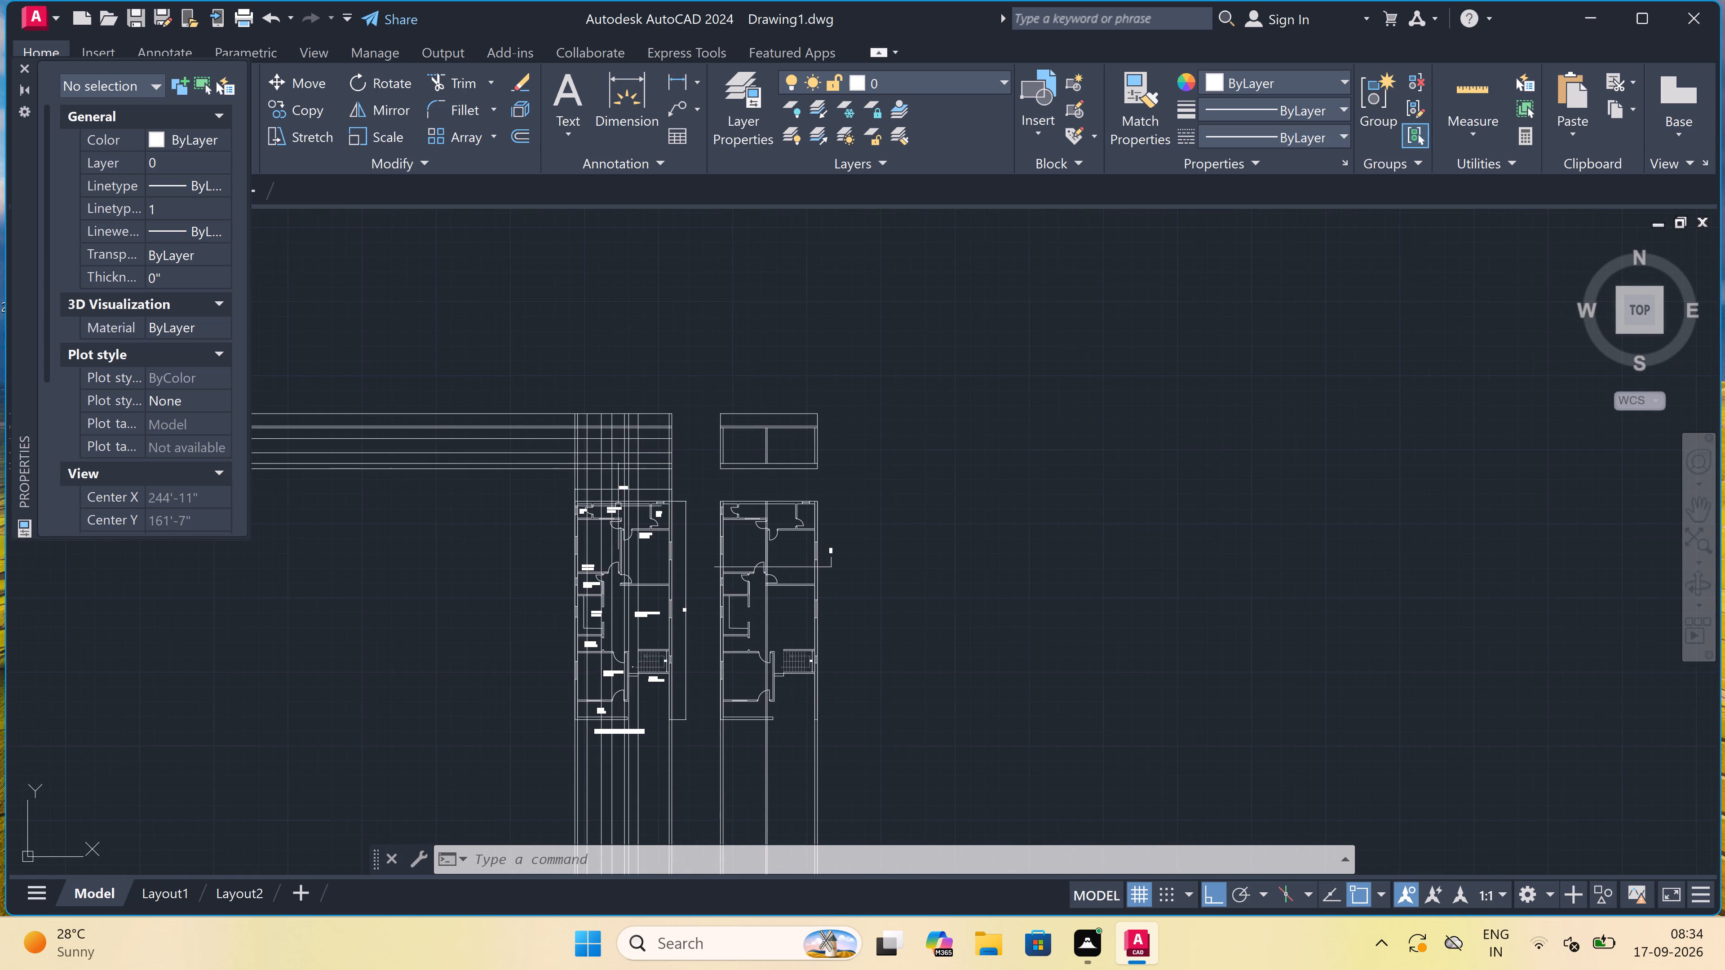
pyautogui.press('space')
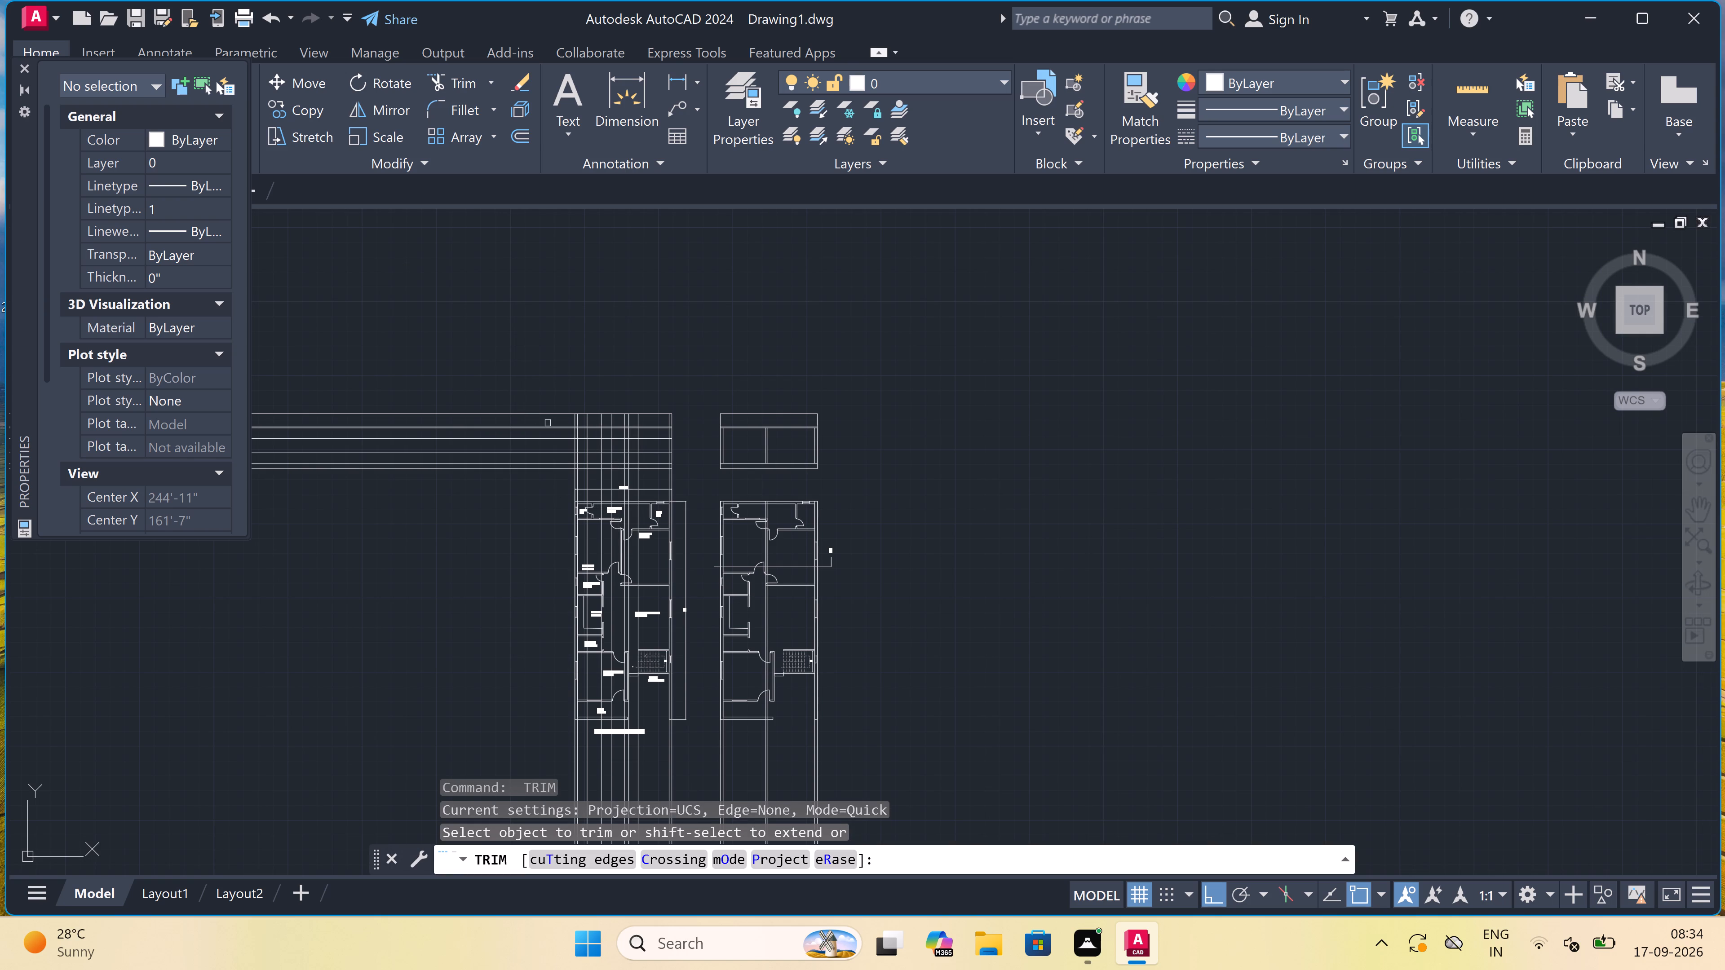
pyautogui.scroll(3, 584, 454)
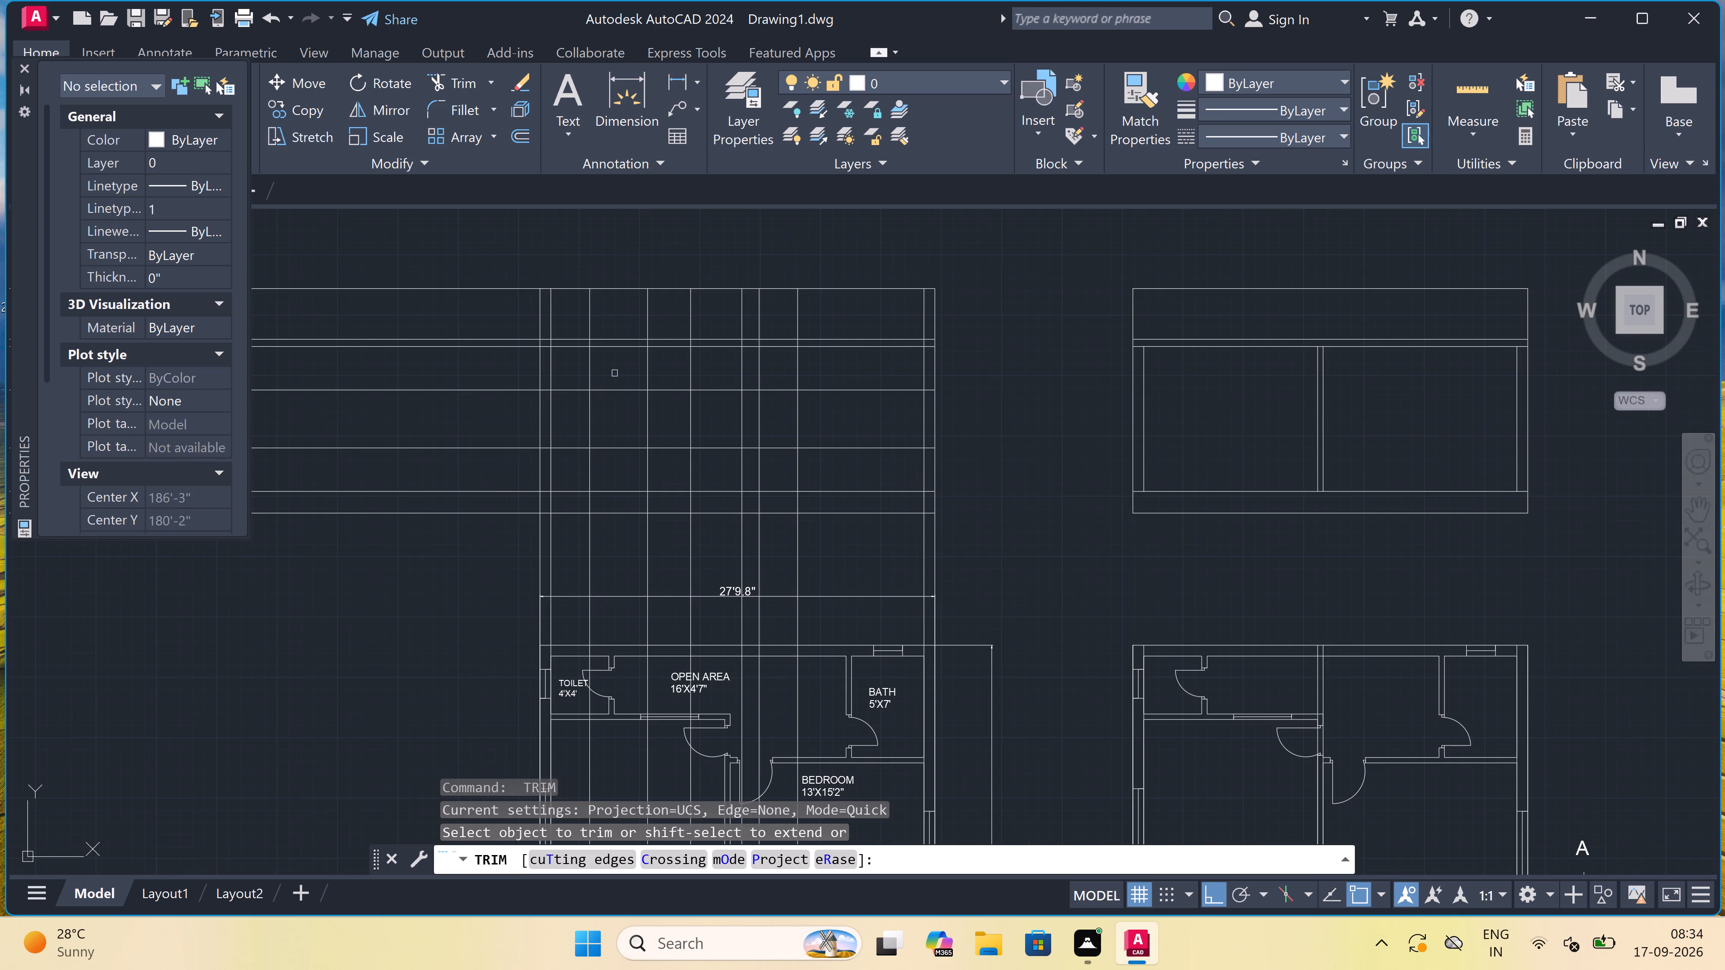
pyautogui.click(571, 354)
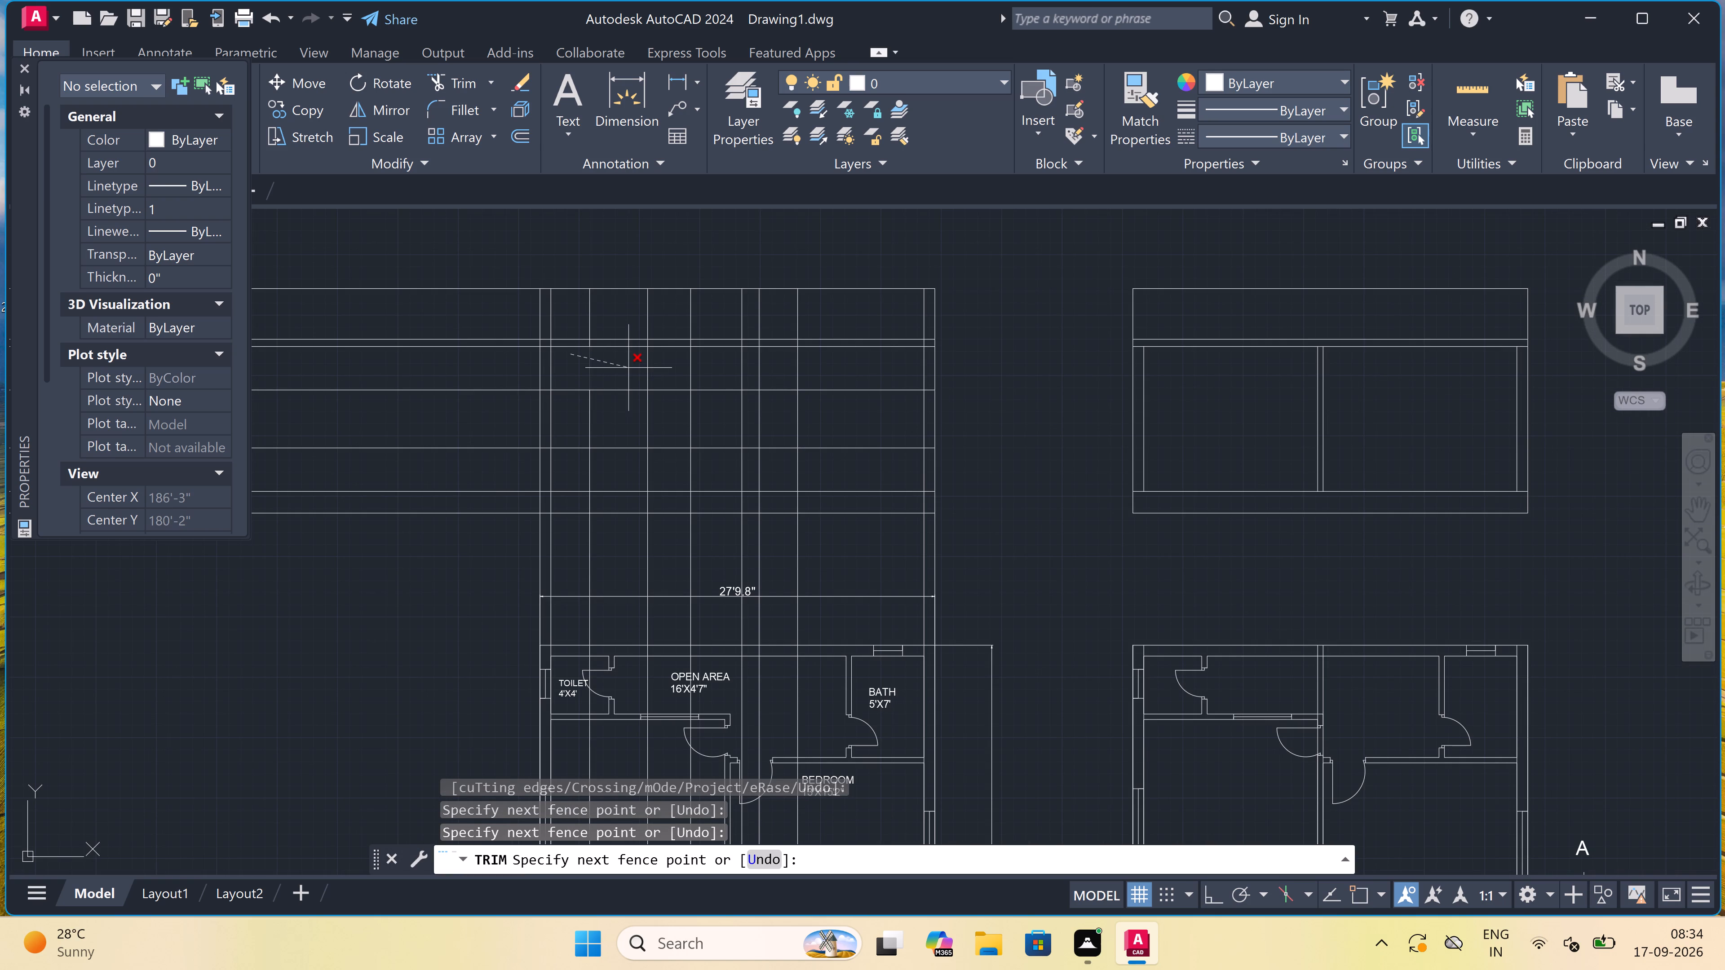
pyautogui.doubleClick(648, 368)
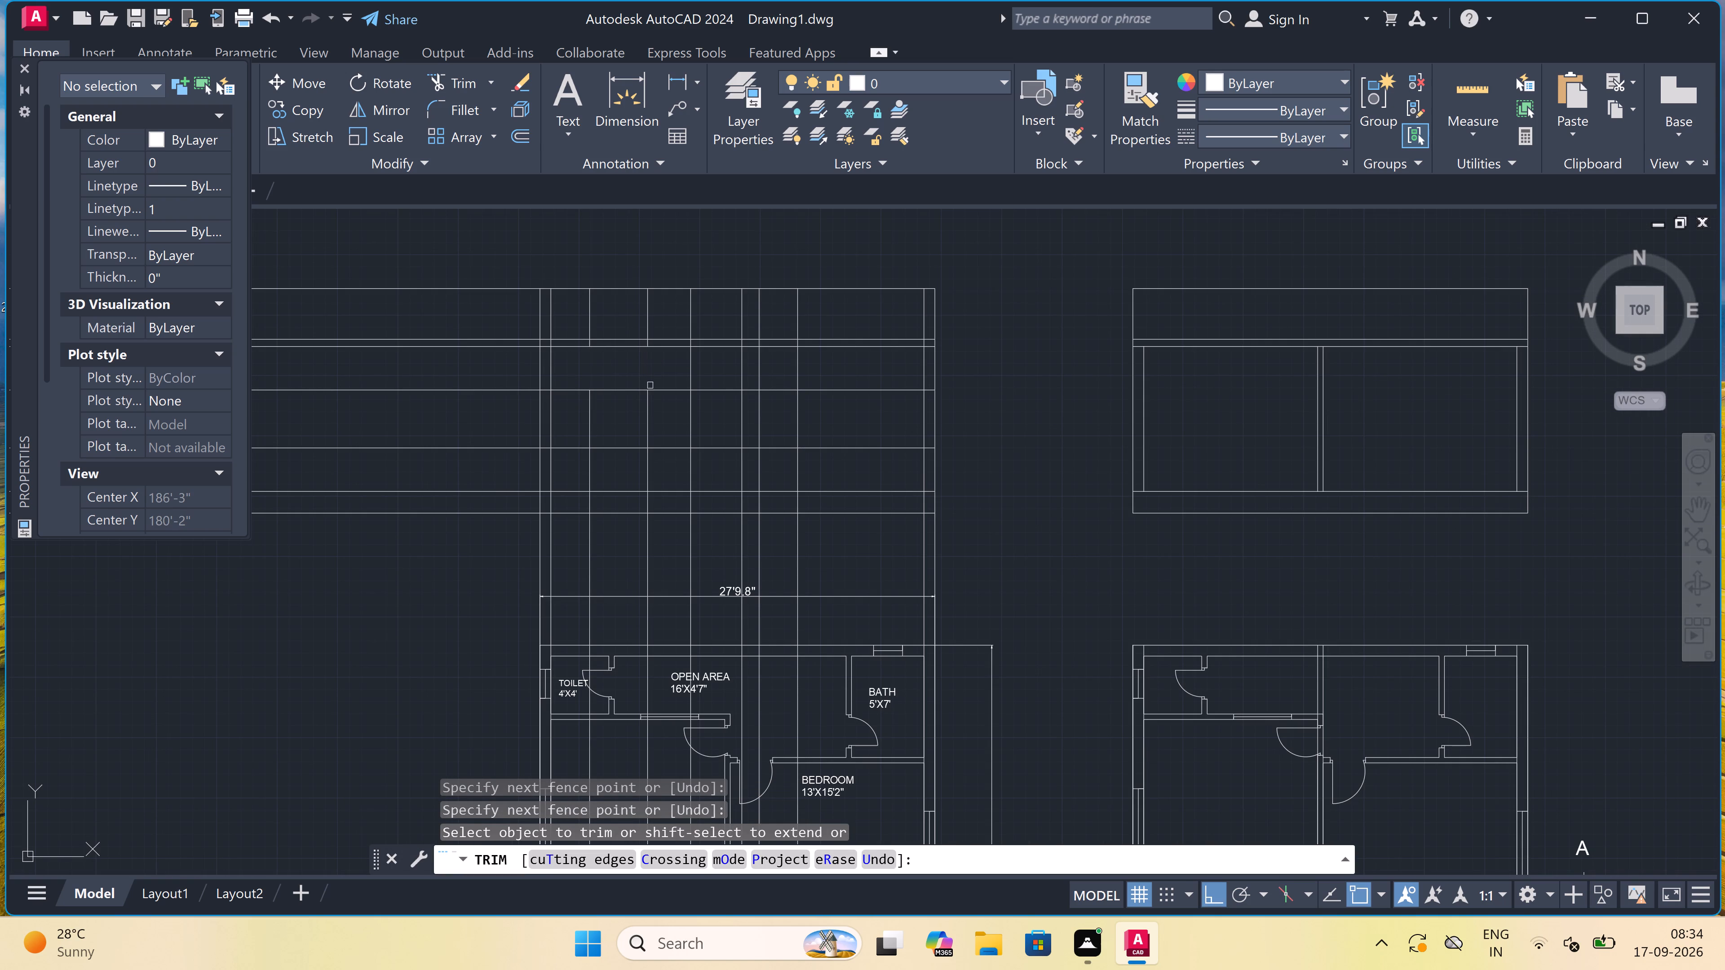
pyautogui.doubleClick(580, 467)
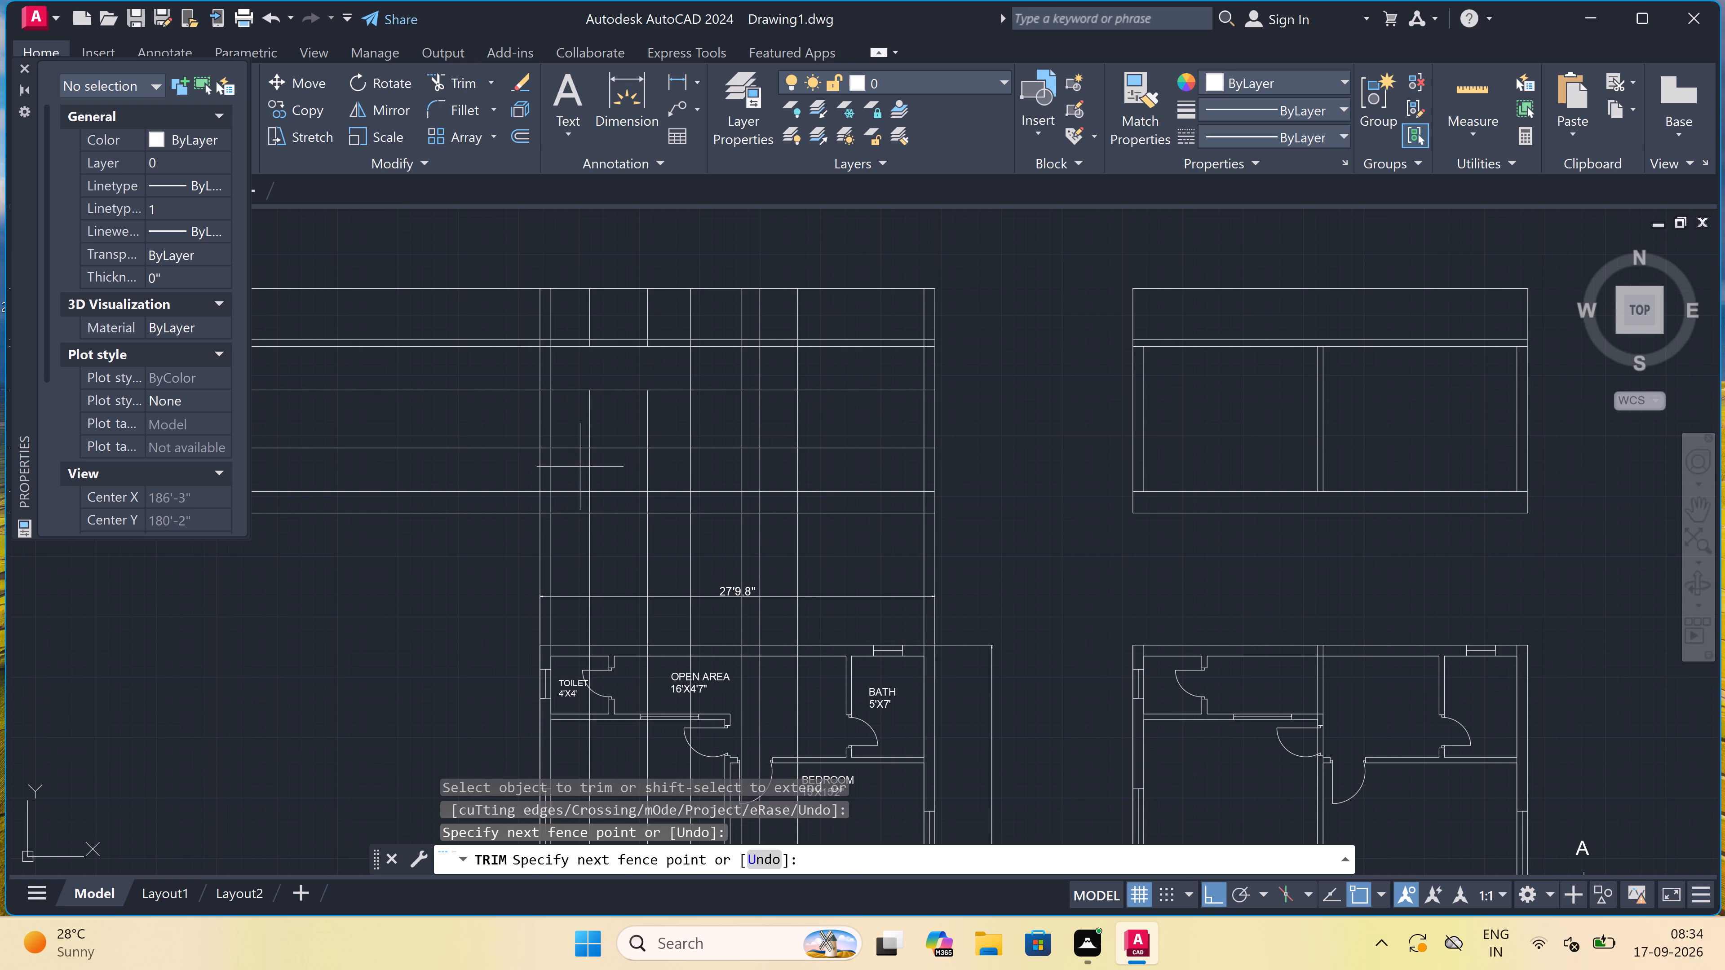
pyautogui.tripleClick(656, 466)
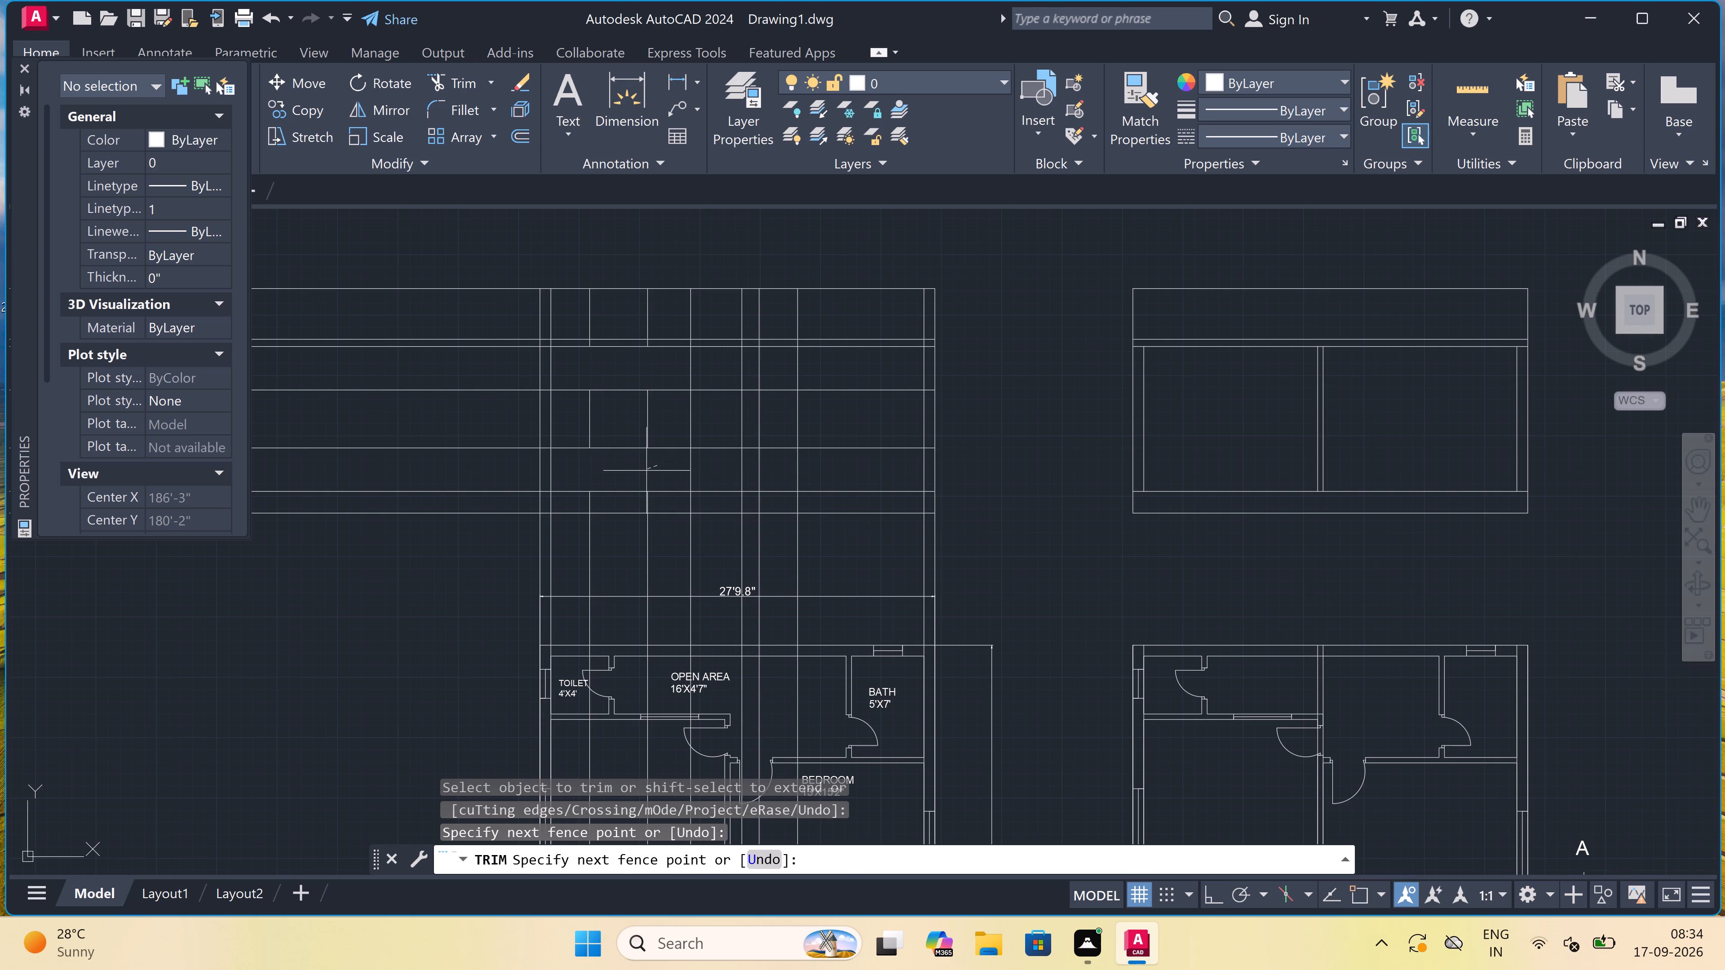
# Trim the two intermediate level lines on either side of the first bay's window, leaving a closed rectangular outline.
pyautogui.click(670, 379)
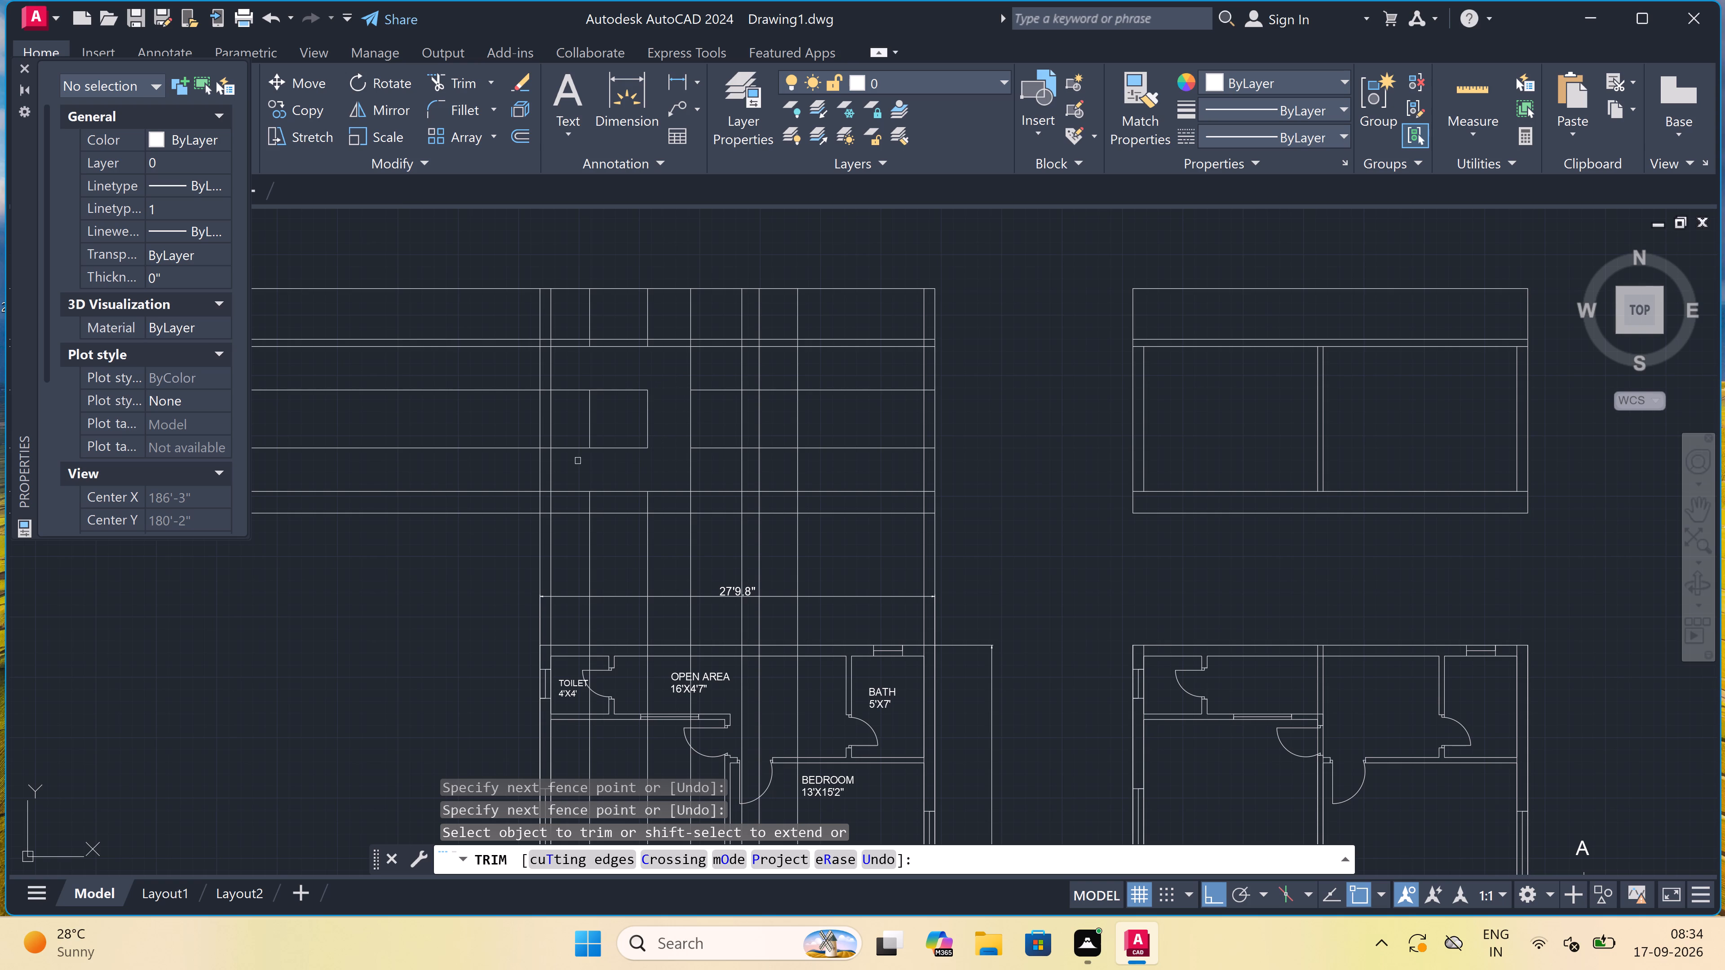
pyautogui.click(566, 463)
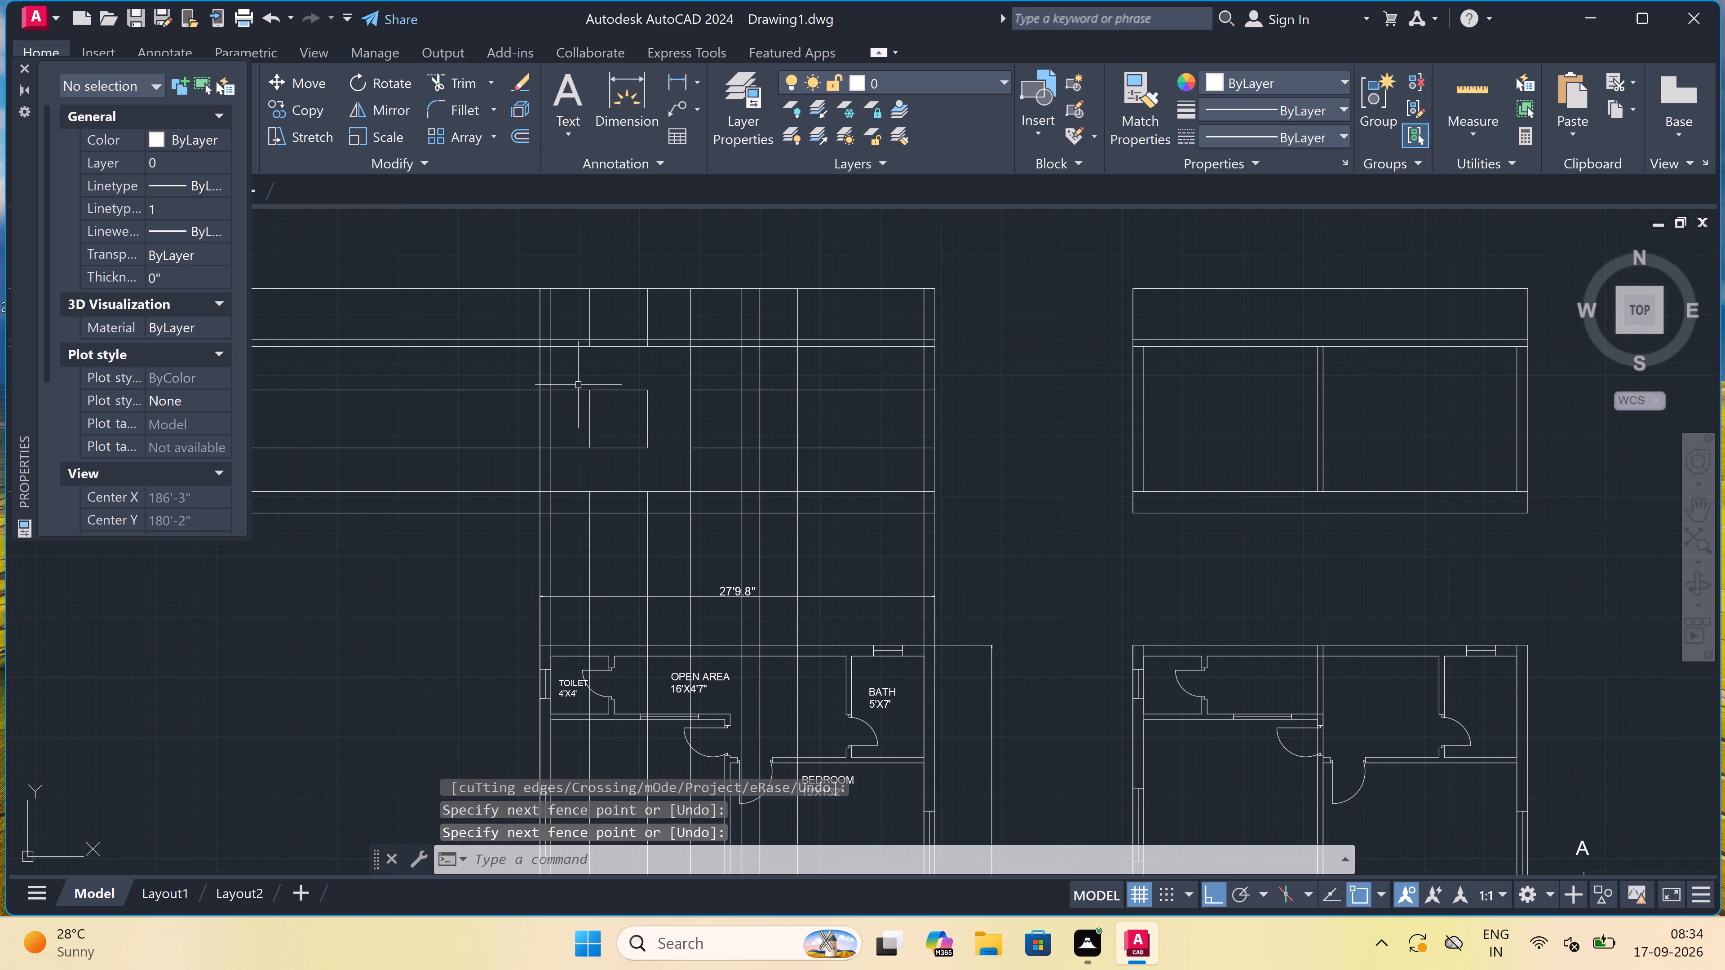
pyautogui.press('space')
pyautogui.doubleClick(577, 381)
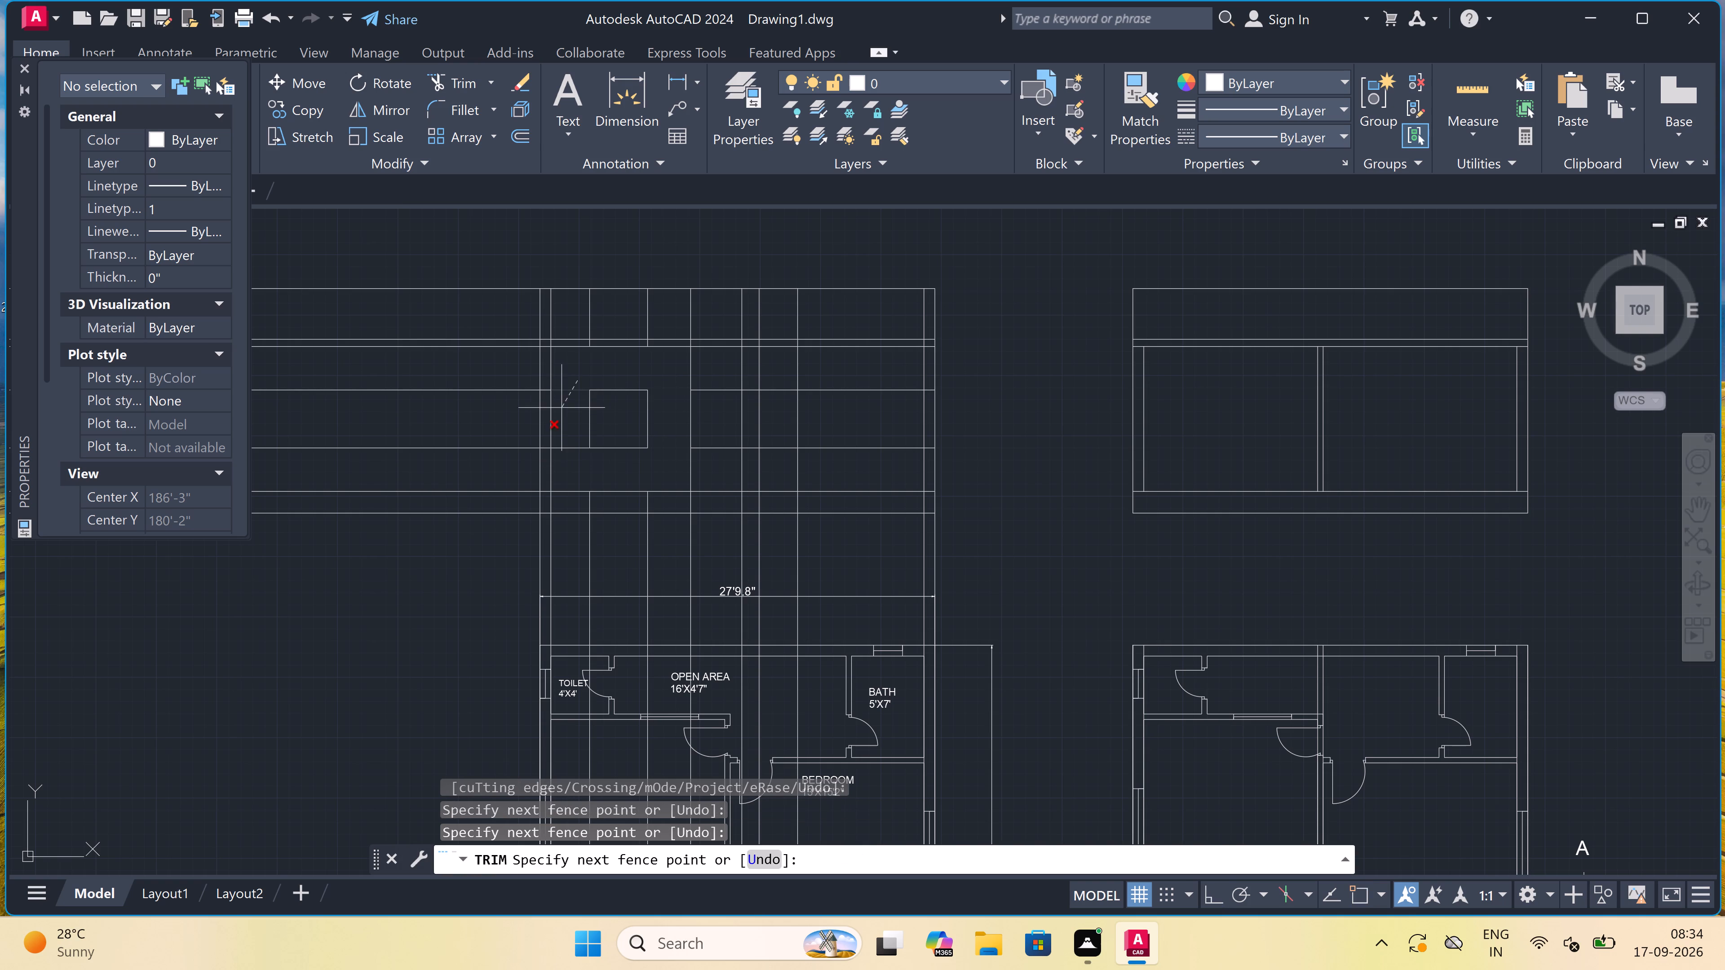
pyautogui.click(559, 454)
# Trim all horizontal level lines that extend past the left outer wall line above the labelled ground floor plan.
pyautogui.scroll(1, 537, 434)
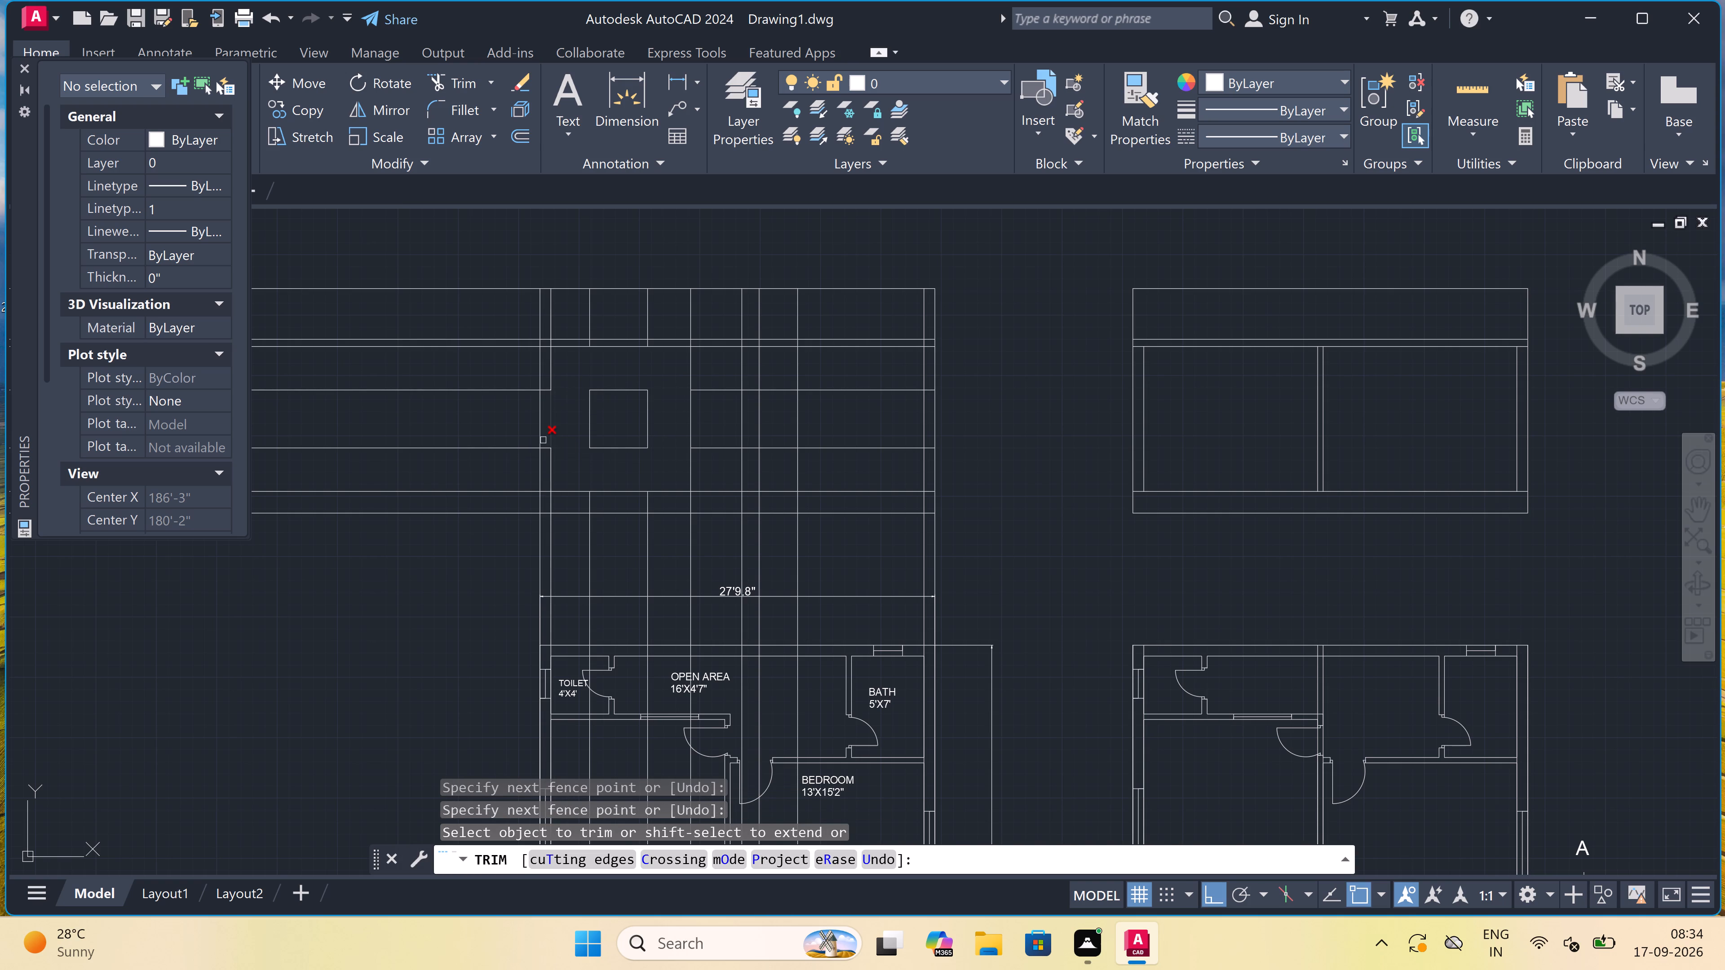
pyautogui.moveTo(393, 585); pyautogui.dragTo(396, 564)
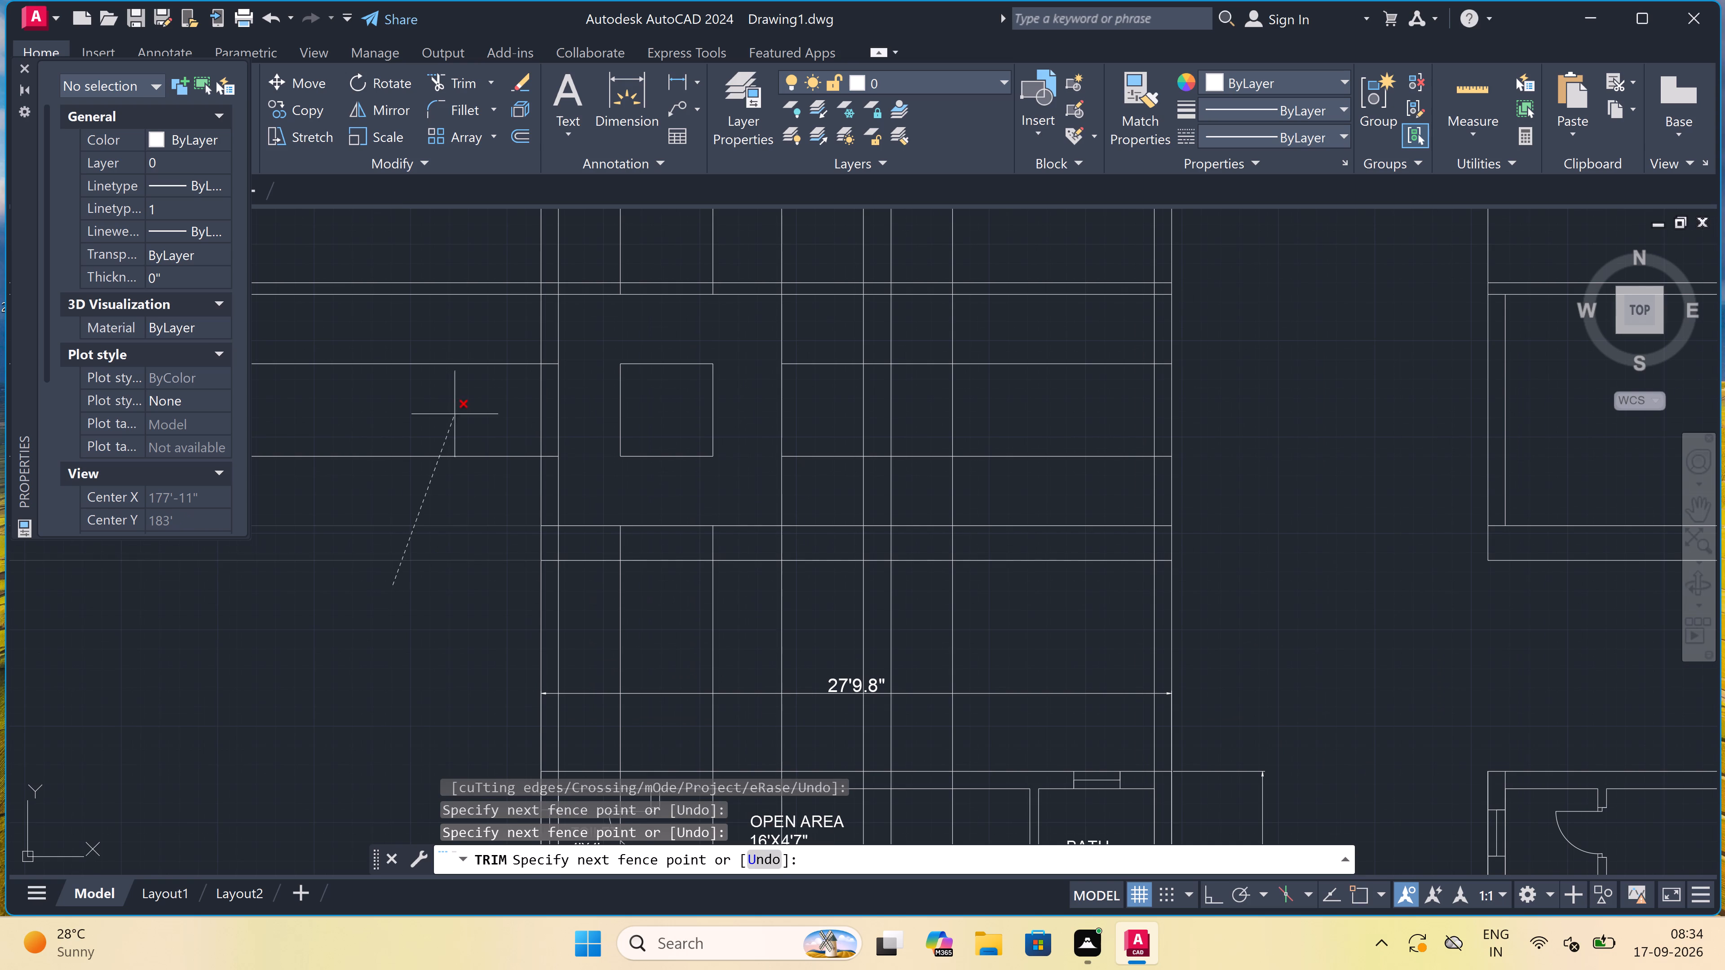
pyautogui.scroll(-2, 455, 414)
pyautogui.click(459, 325)
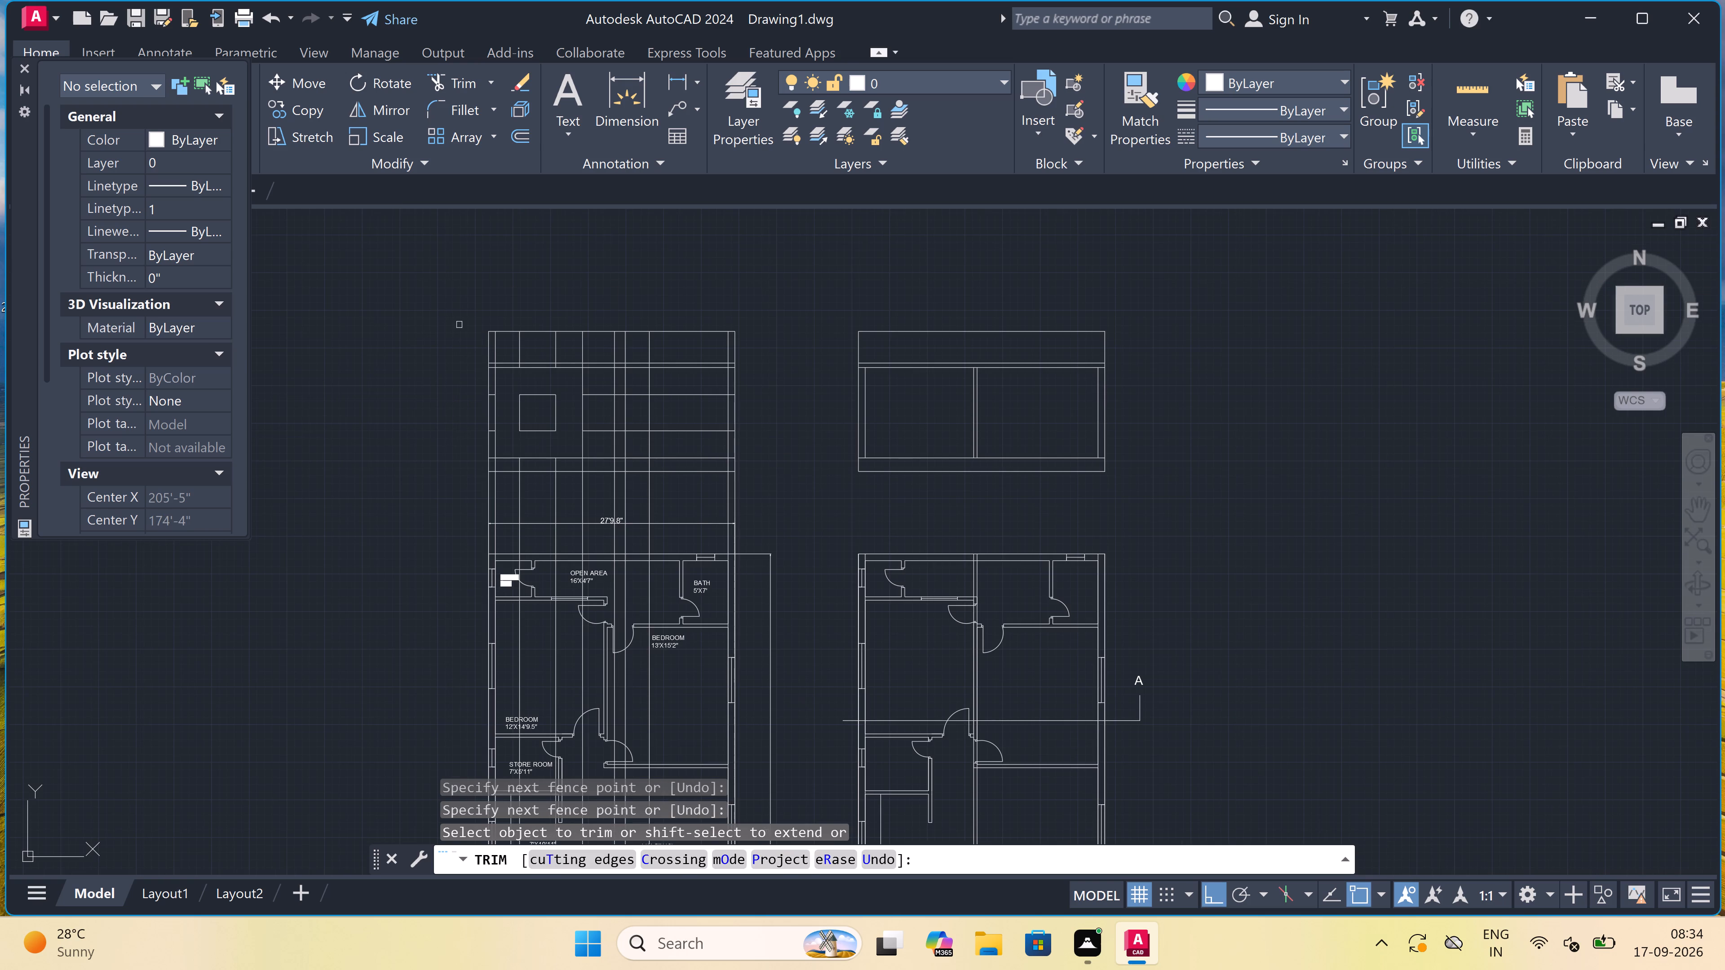
# Trim all inner vertical lines out of the top parapet band above the labelled ground floor plan, keeping the outer lines.
pyautogui.scroll(2, 529, 401)
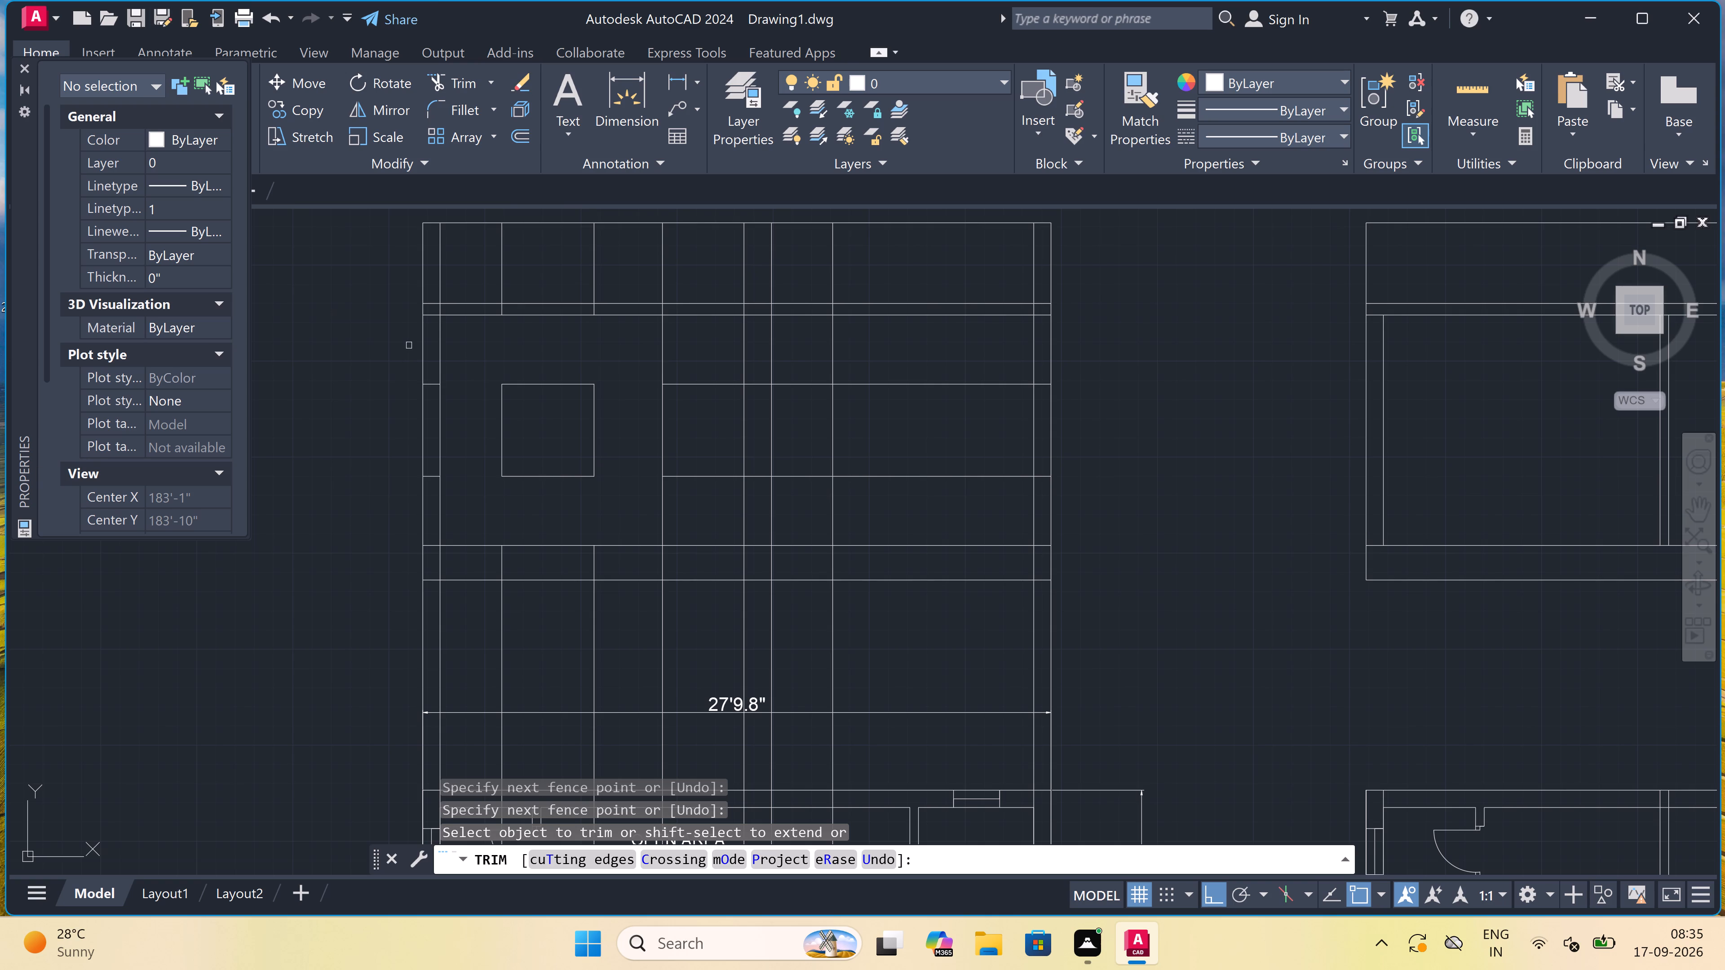
pyautogui.click(429, 255)
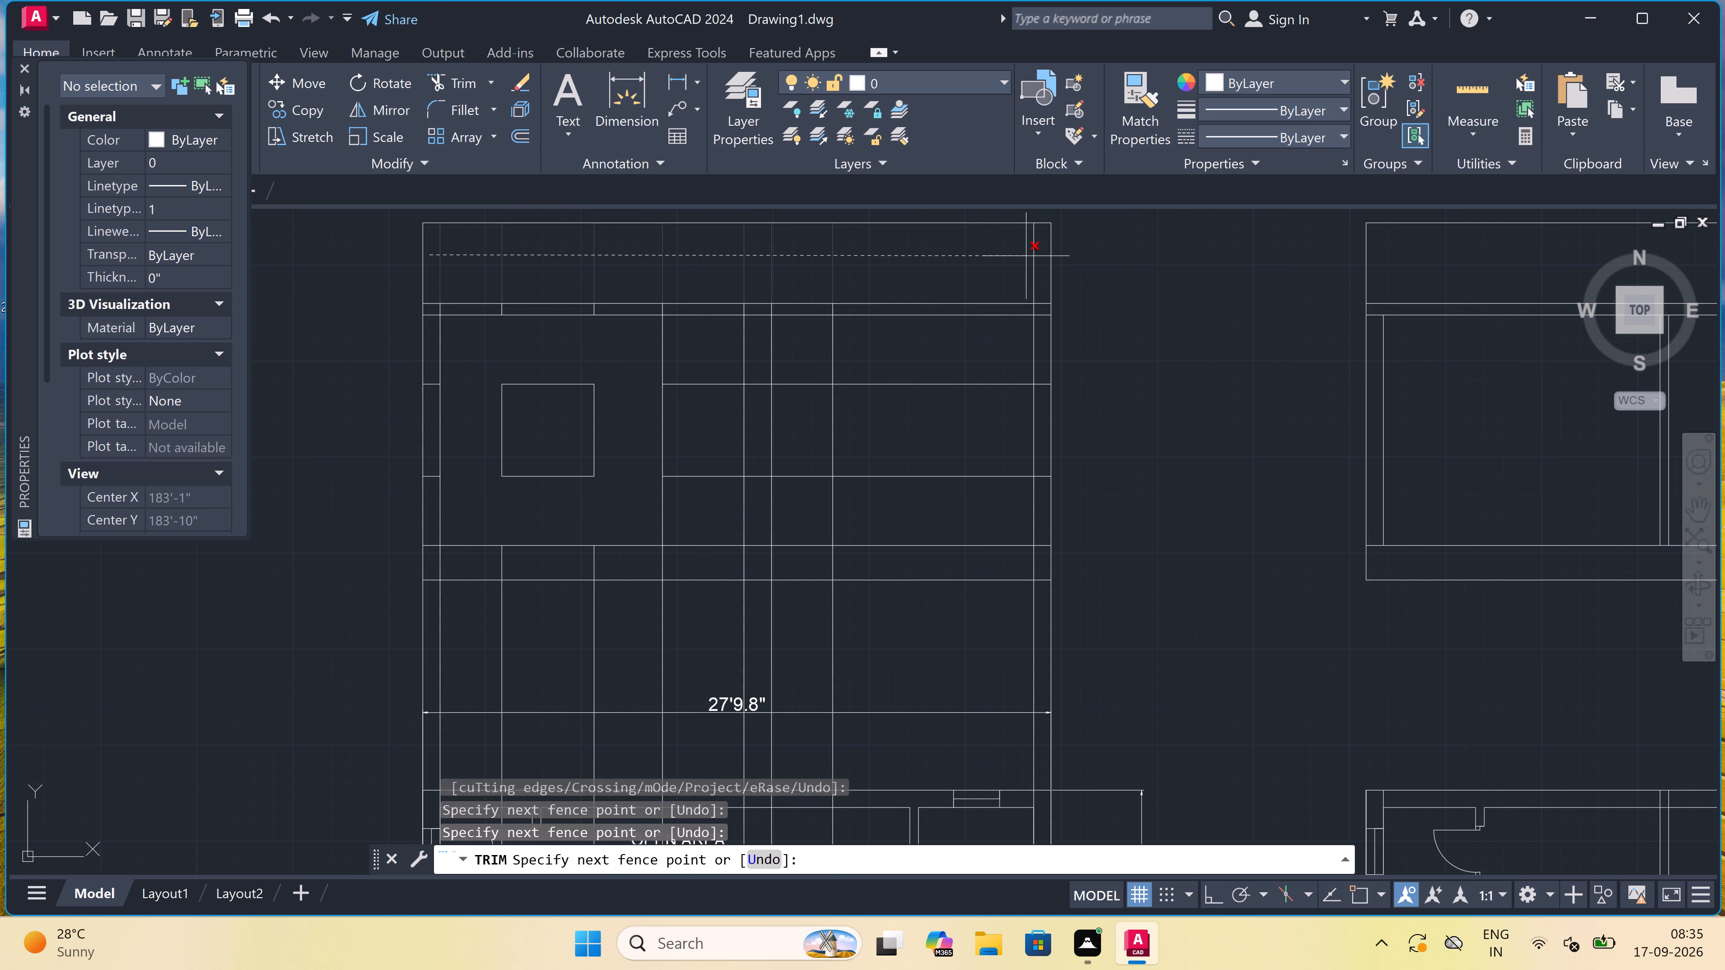
pyautogui.click(1041, 261)
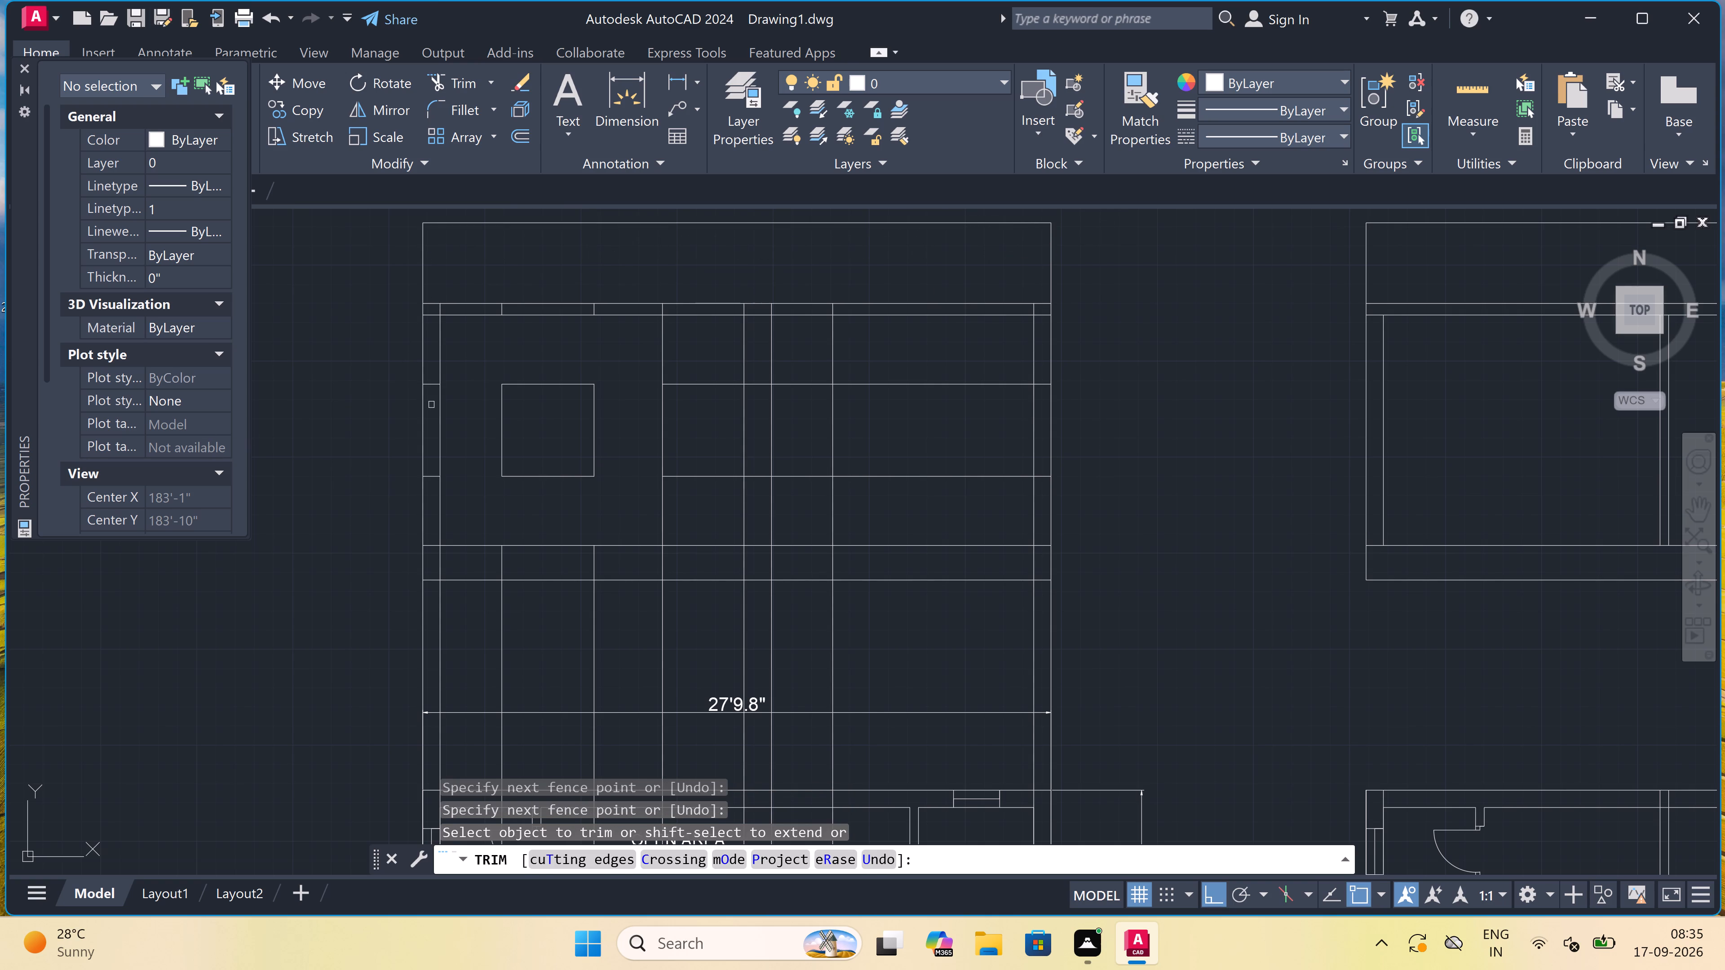
# Trim all inner vertical lines out of the thin roof slab band below the parapet, above the labelled ground floor plan.
pyautogui.scroll(1, 393, 313)
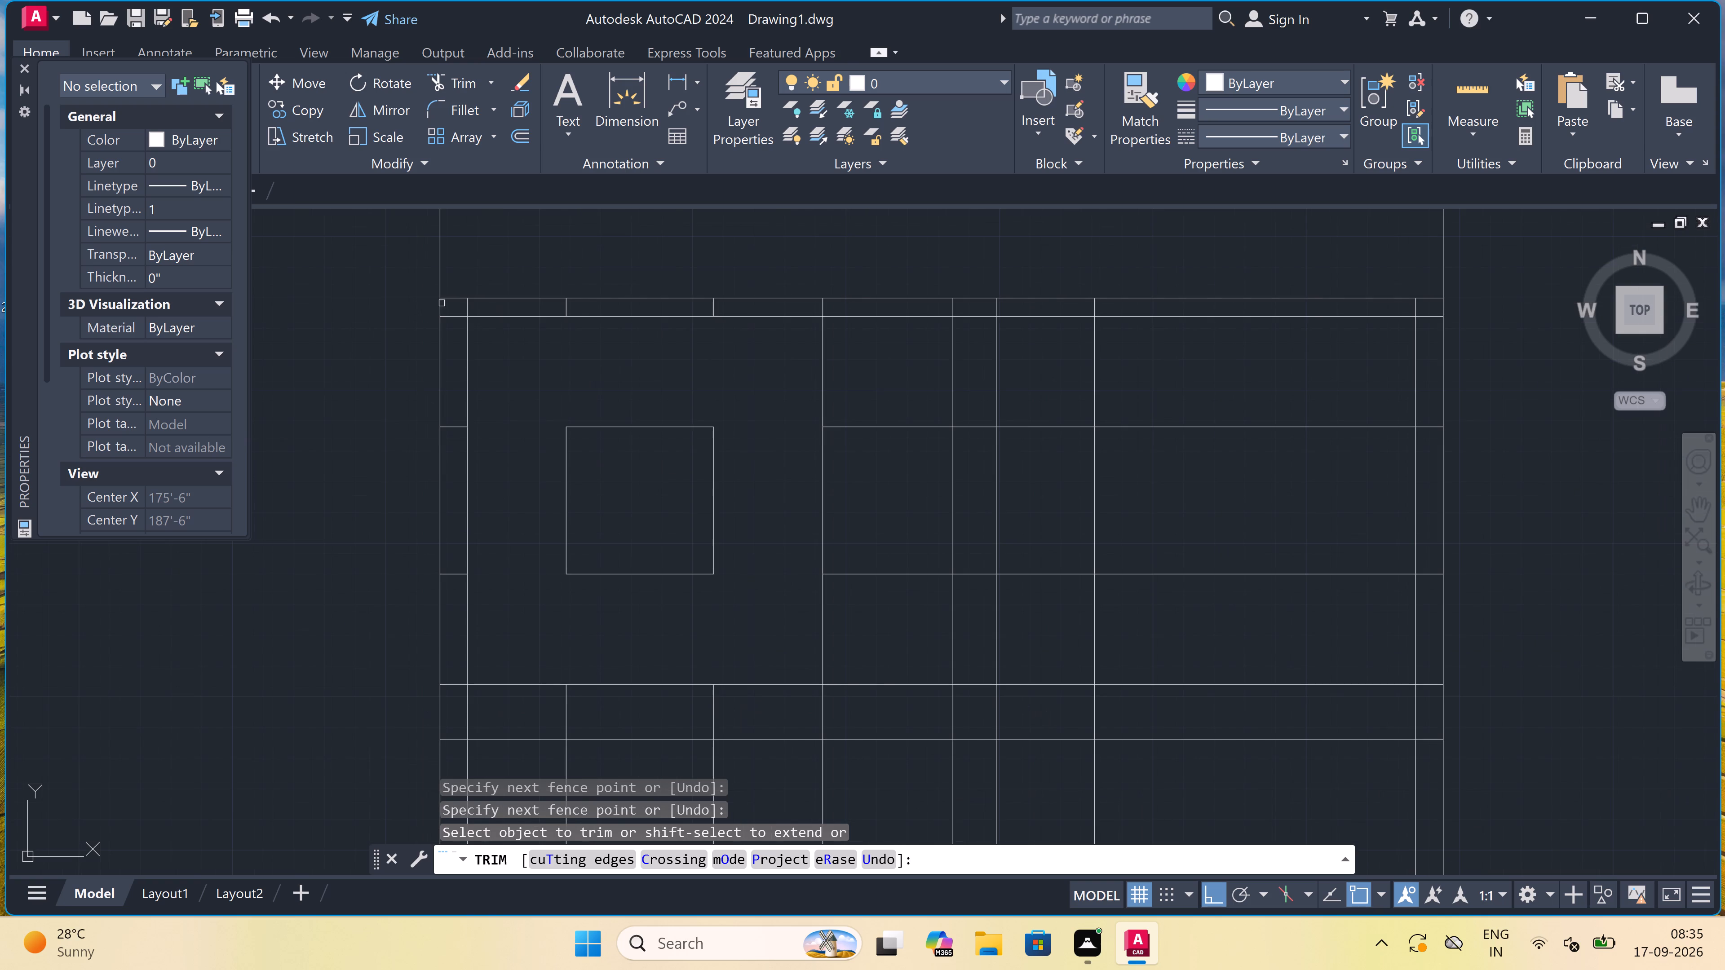
pyautogui.scroll(1, 464, 304)
pyautogui.click(462, 306)
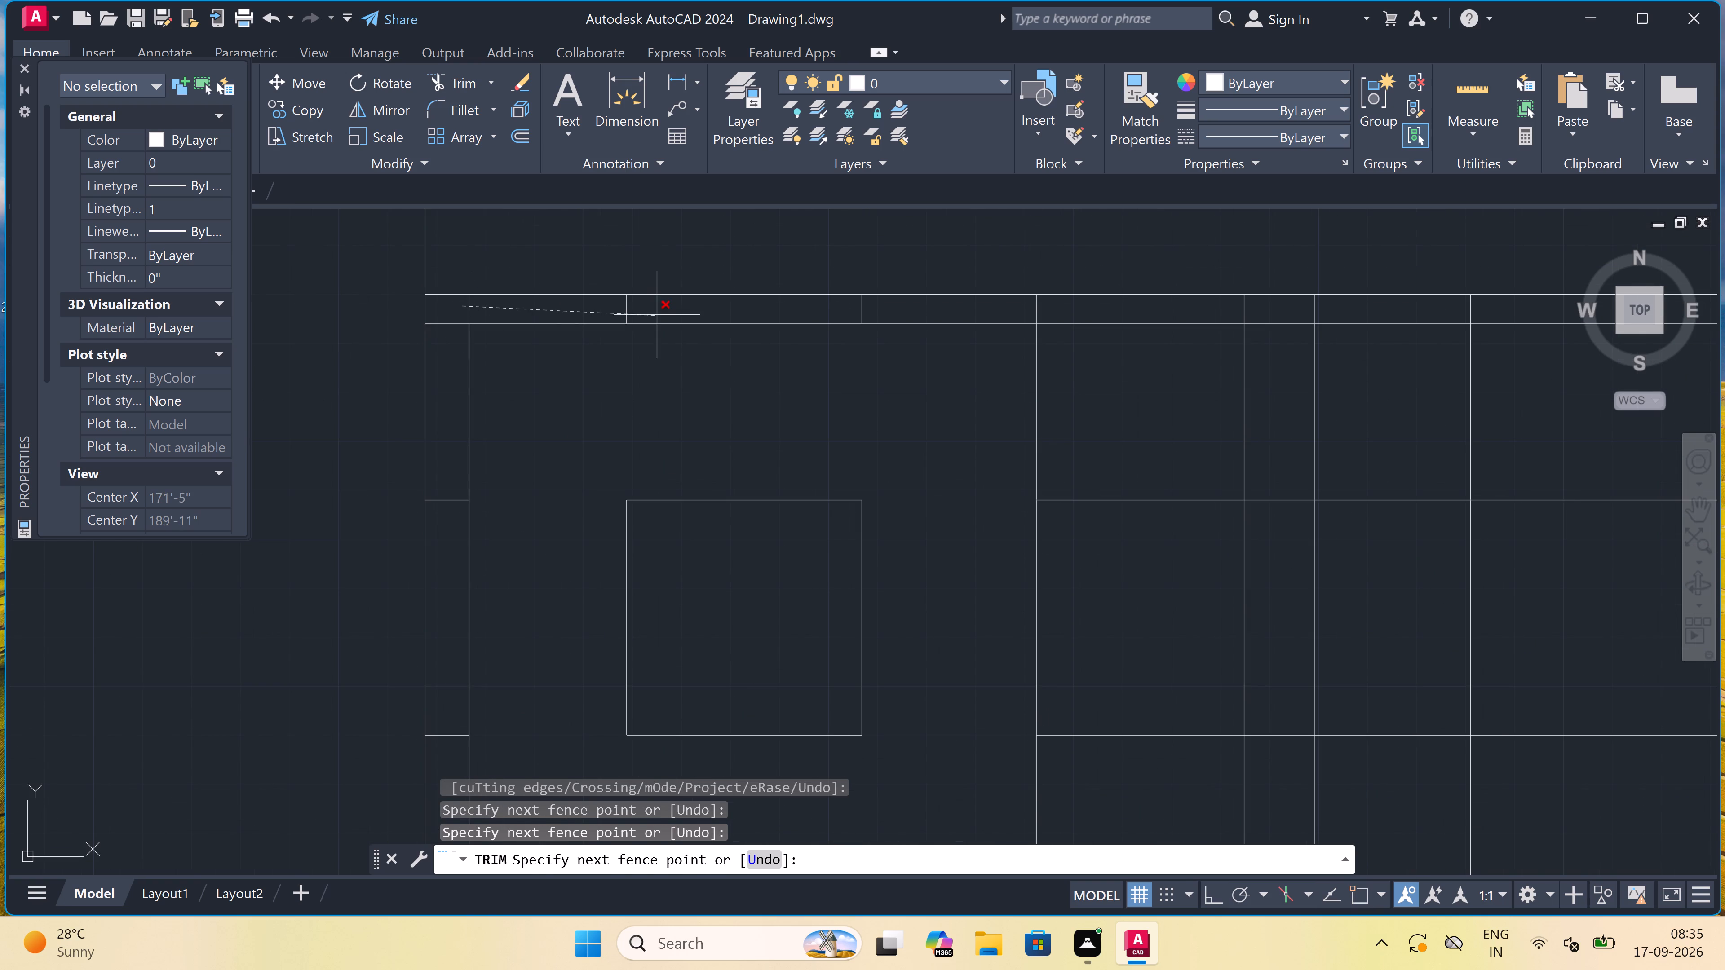
pyautogui.scroll(-3, 659, 313)
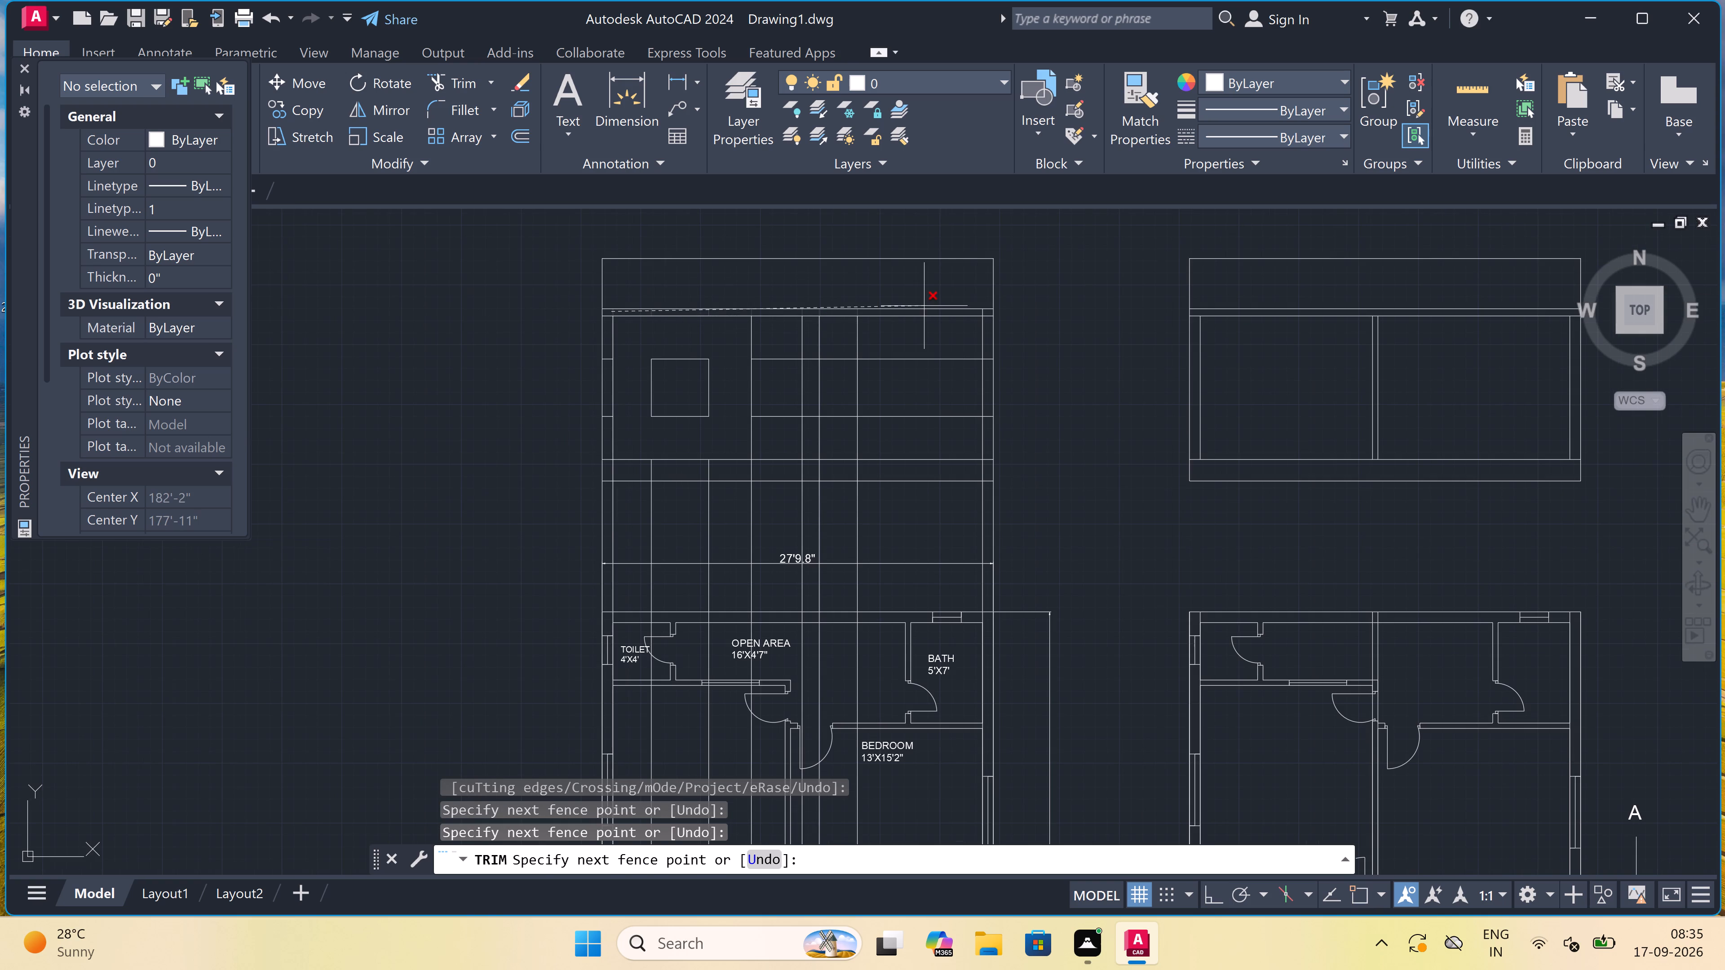
pyautogui.scroll(3, 965, 317)
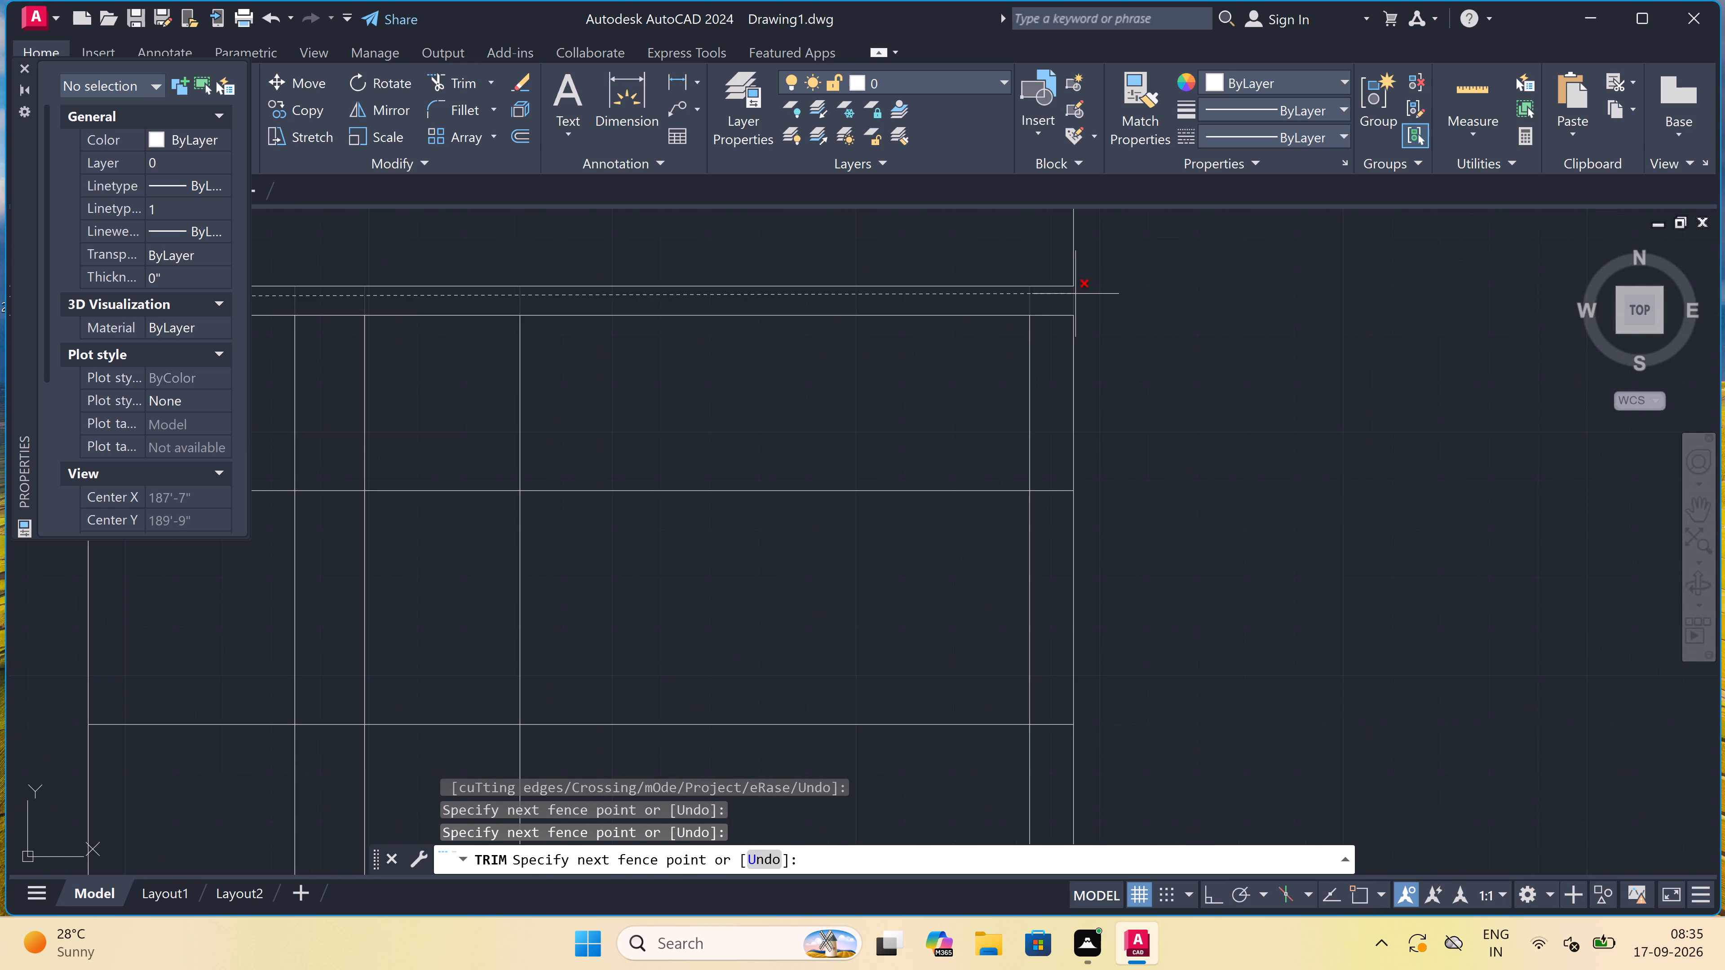
pyautogui.click(1051, 298)
pyautogui.scroll(-3, 1054, 295)
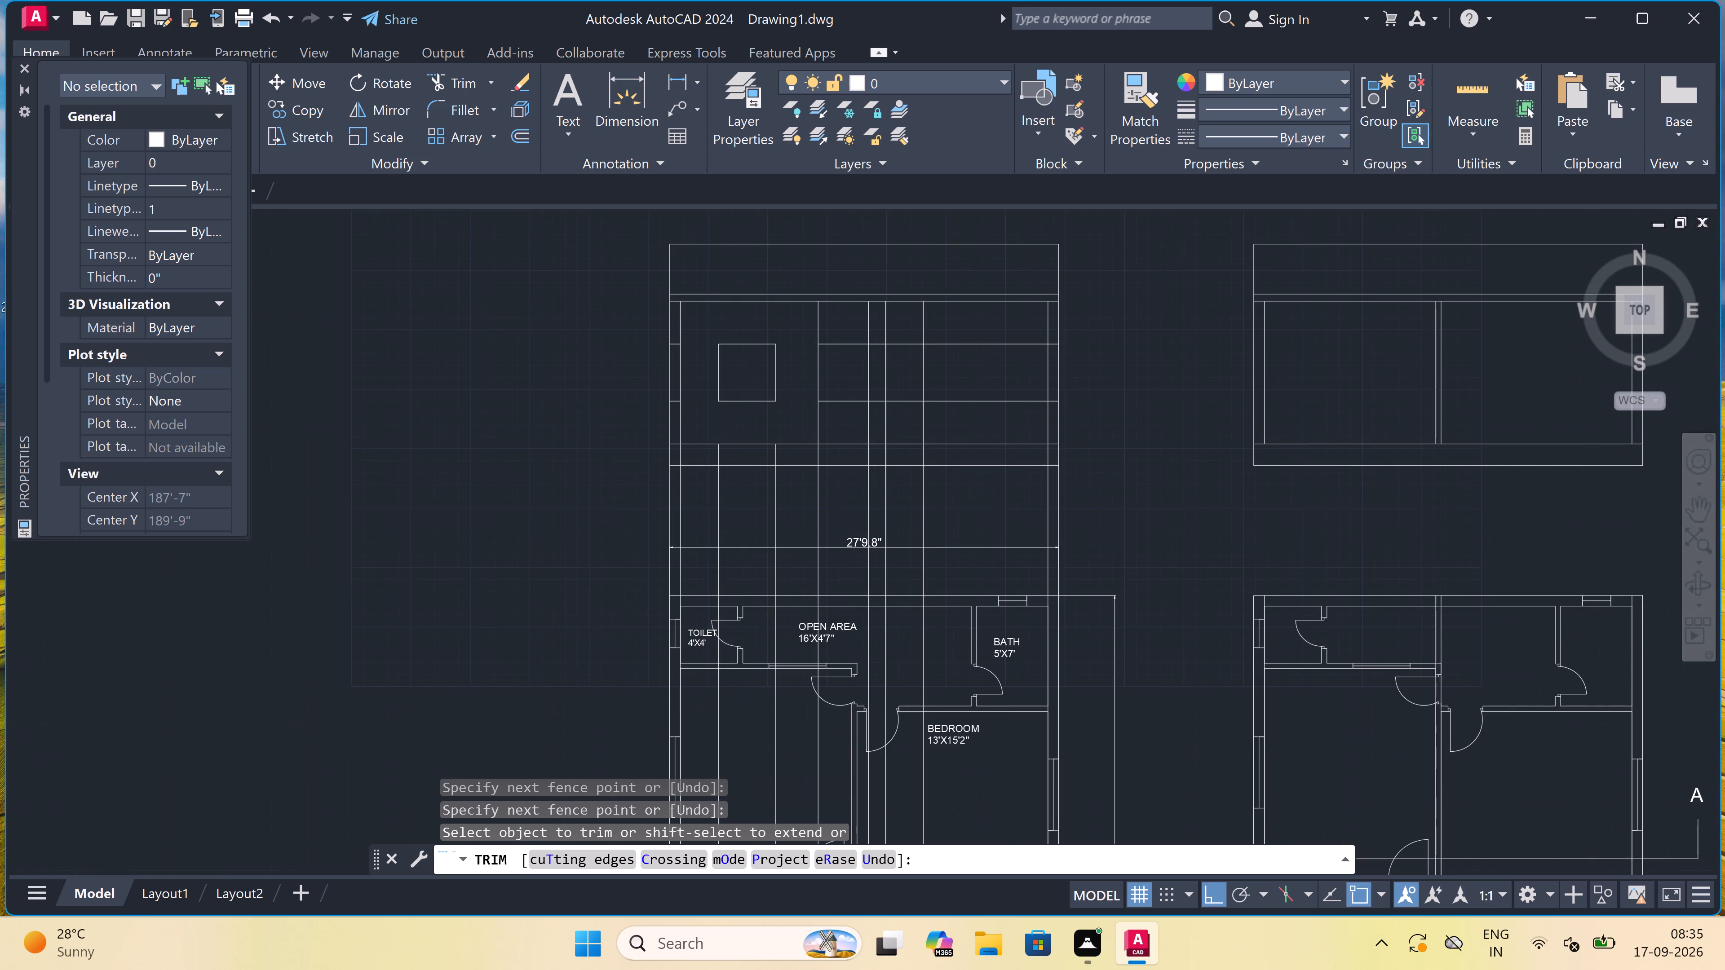
pyautogui.scroll(1, 1050, 319)
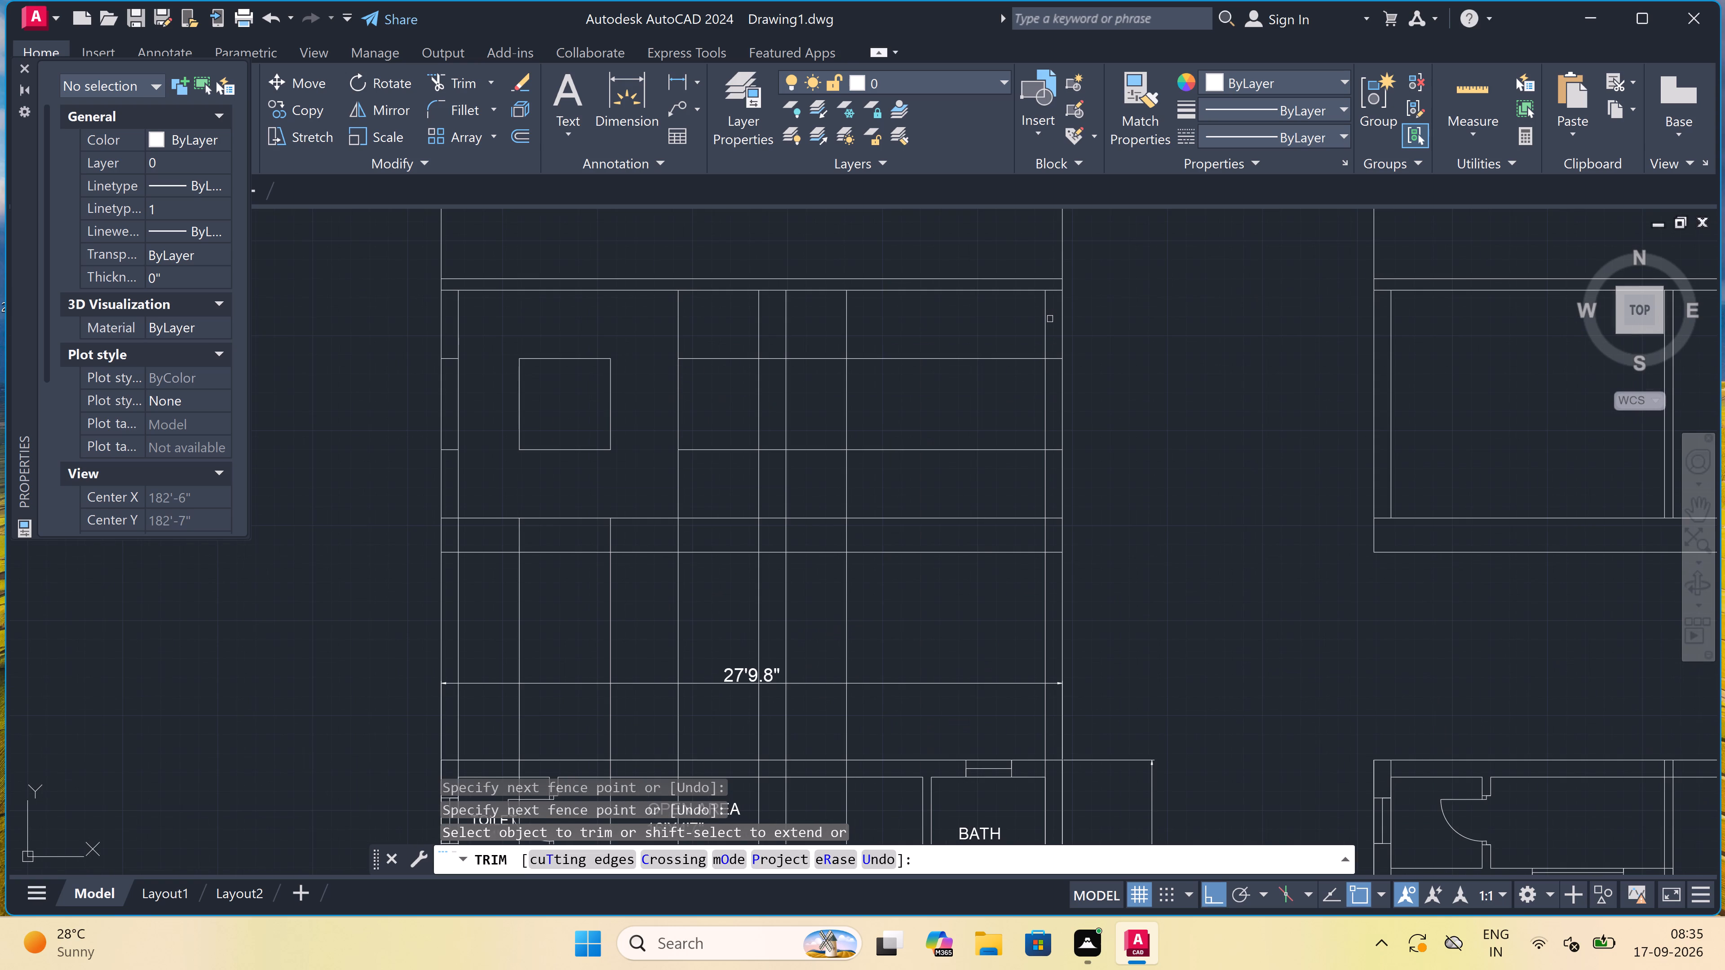
# Trim the second opening's side lines above the upper level line and both level lines between its right side and the adjacent wall line.
pyautogui.scroll(-3, 1045, 313)
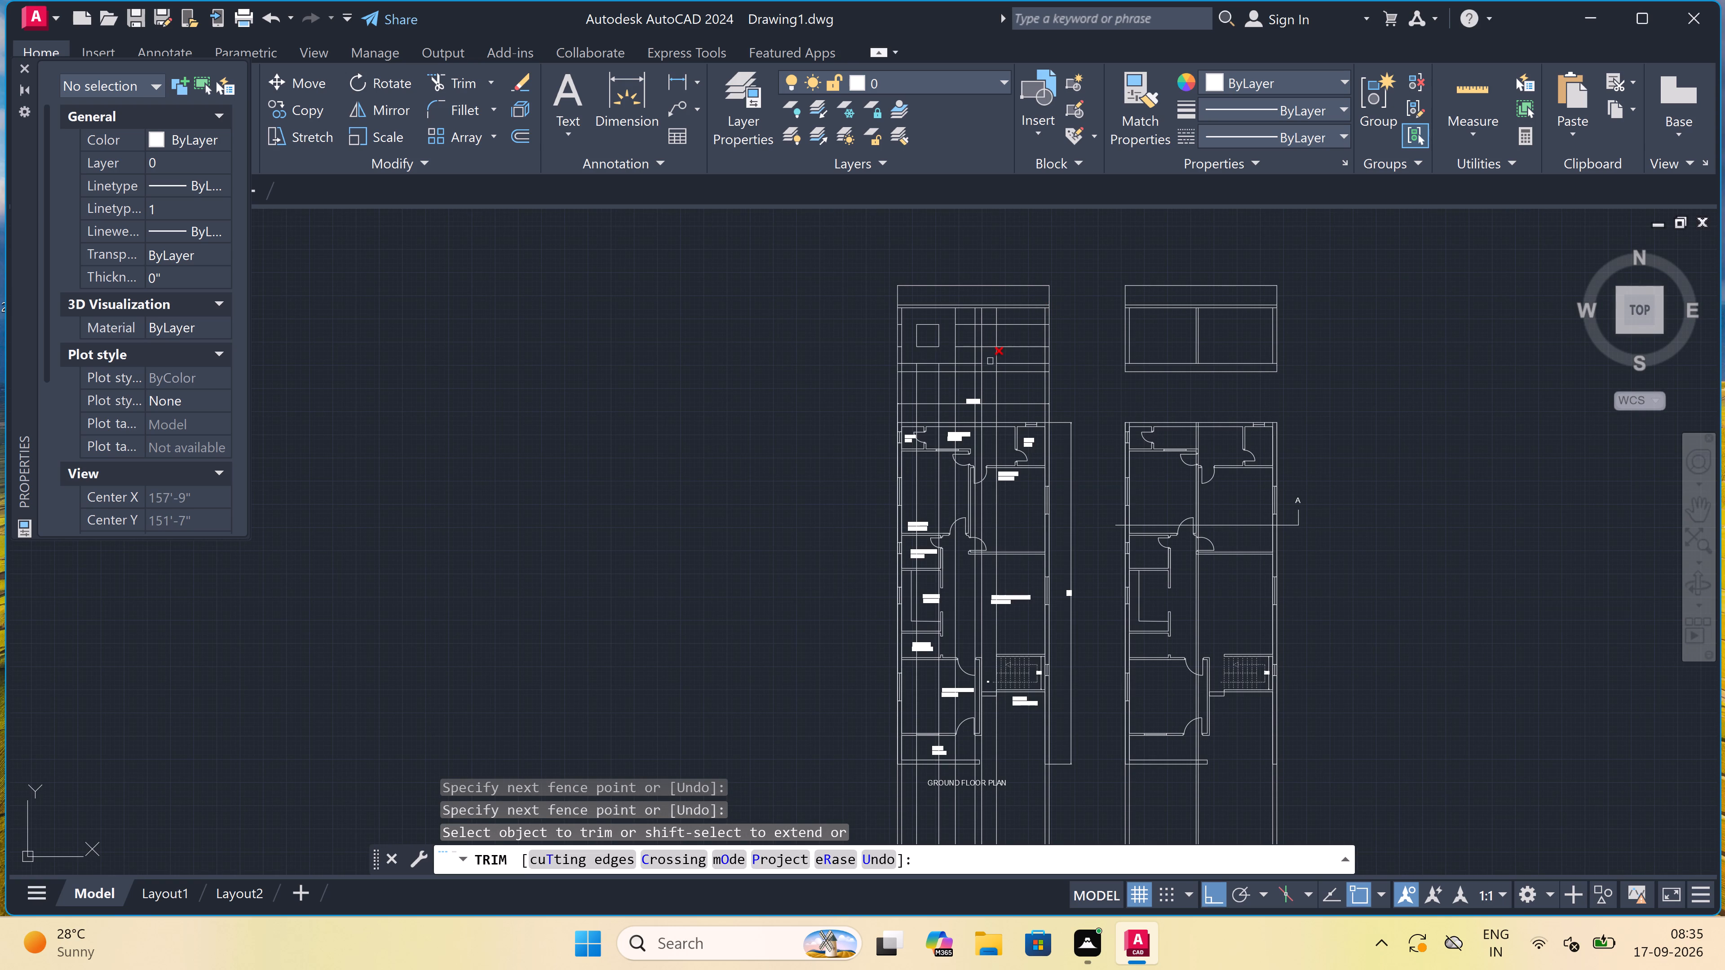
pyautogui.scroll(2, 990, 361)
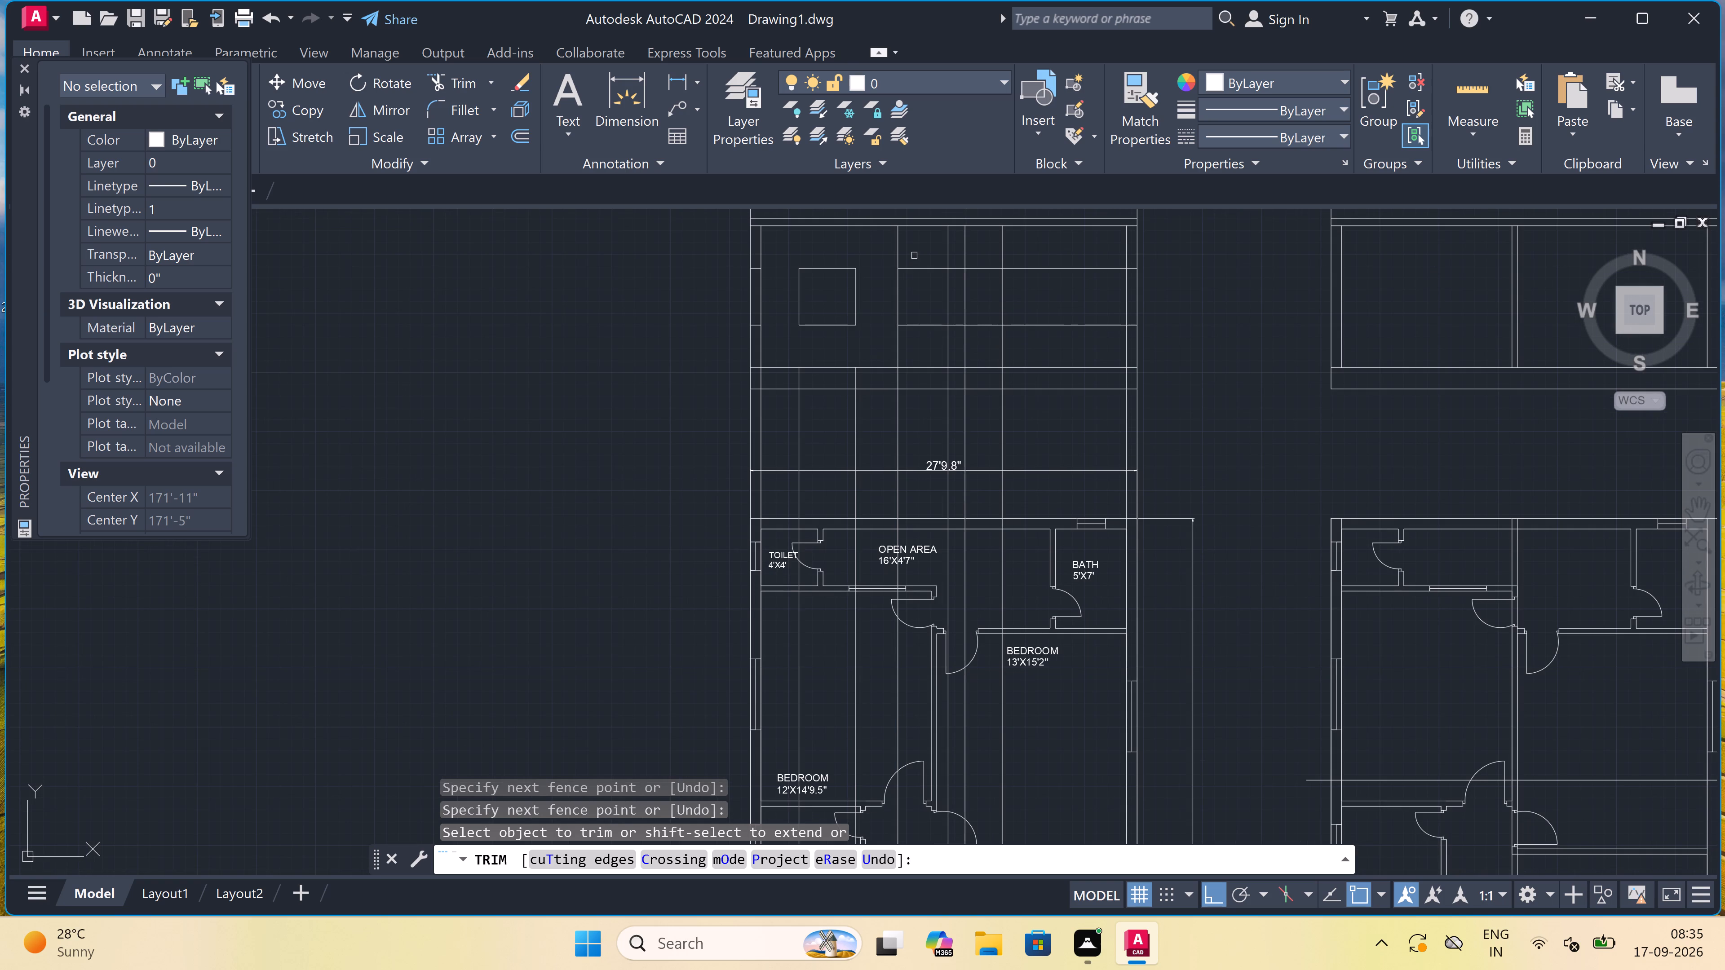
pyautogui.scroll(-1, 914, 256)
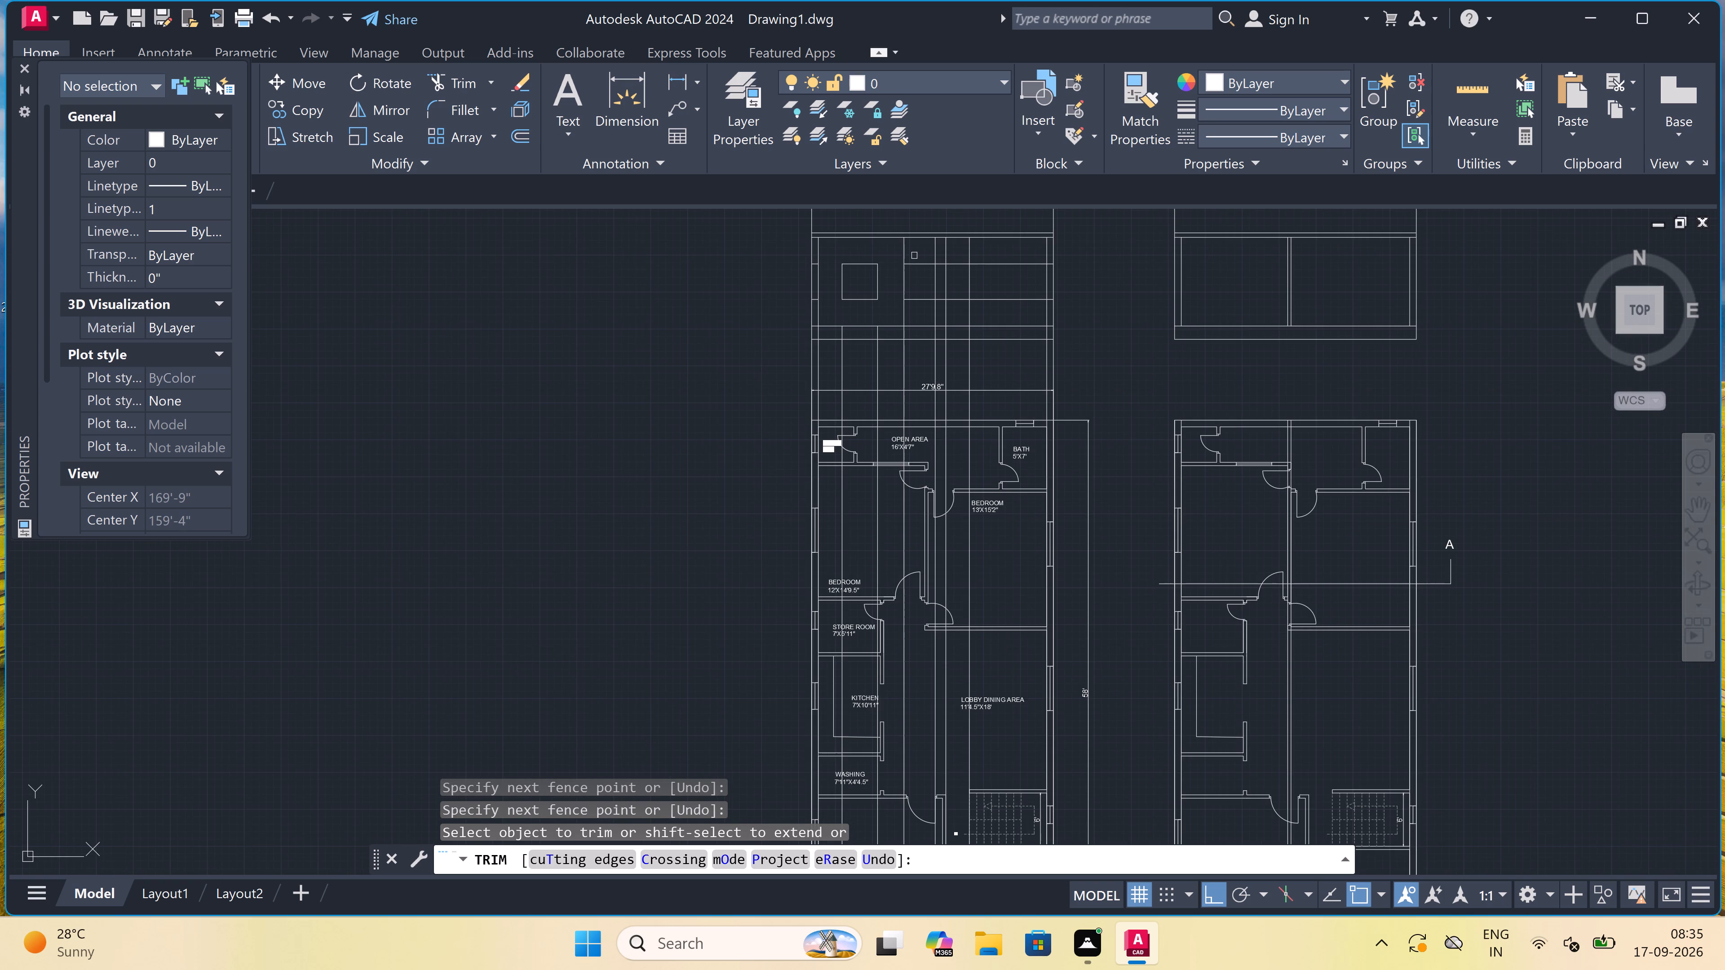
pyautogui.scroll(3, 914, 256)
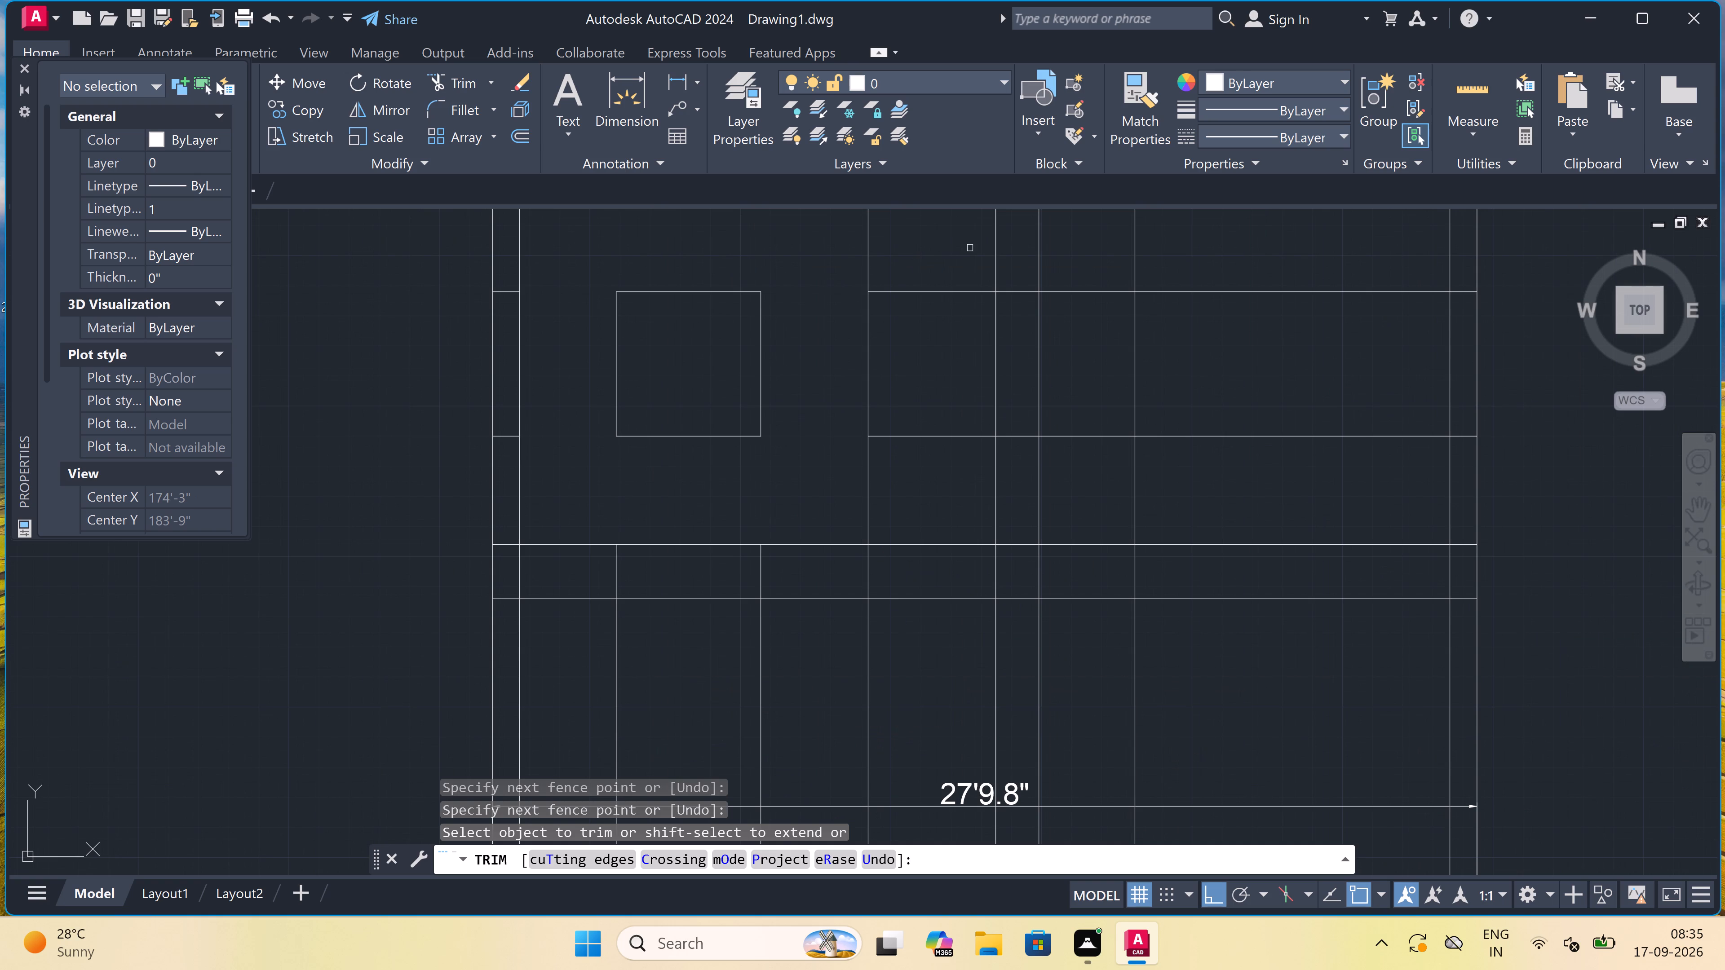
pyautogui.click(1013, 231)
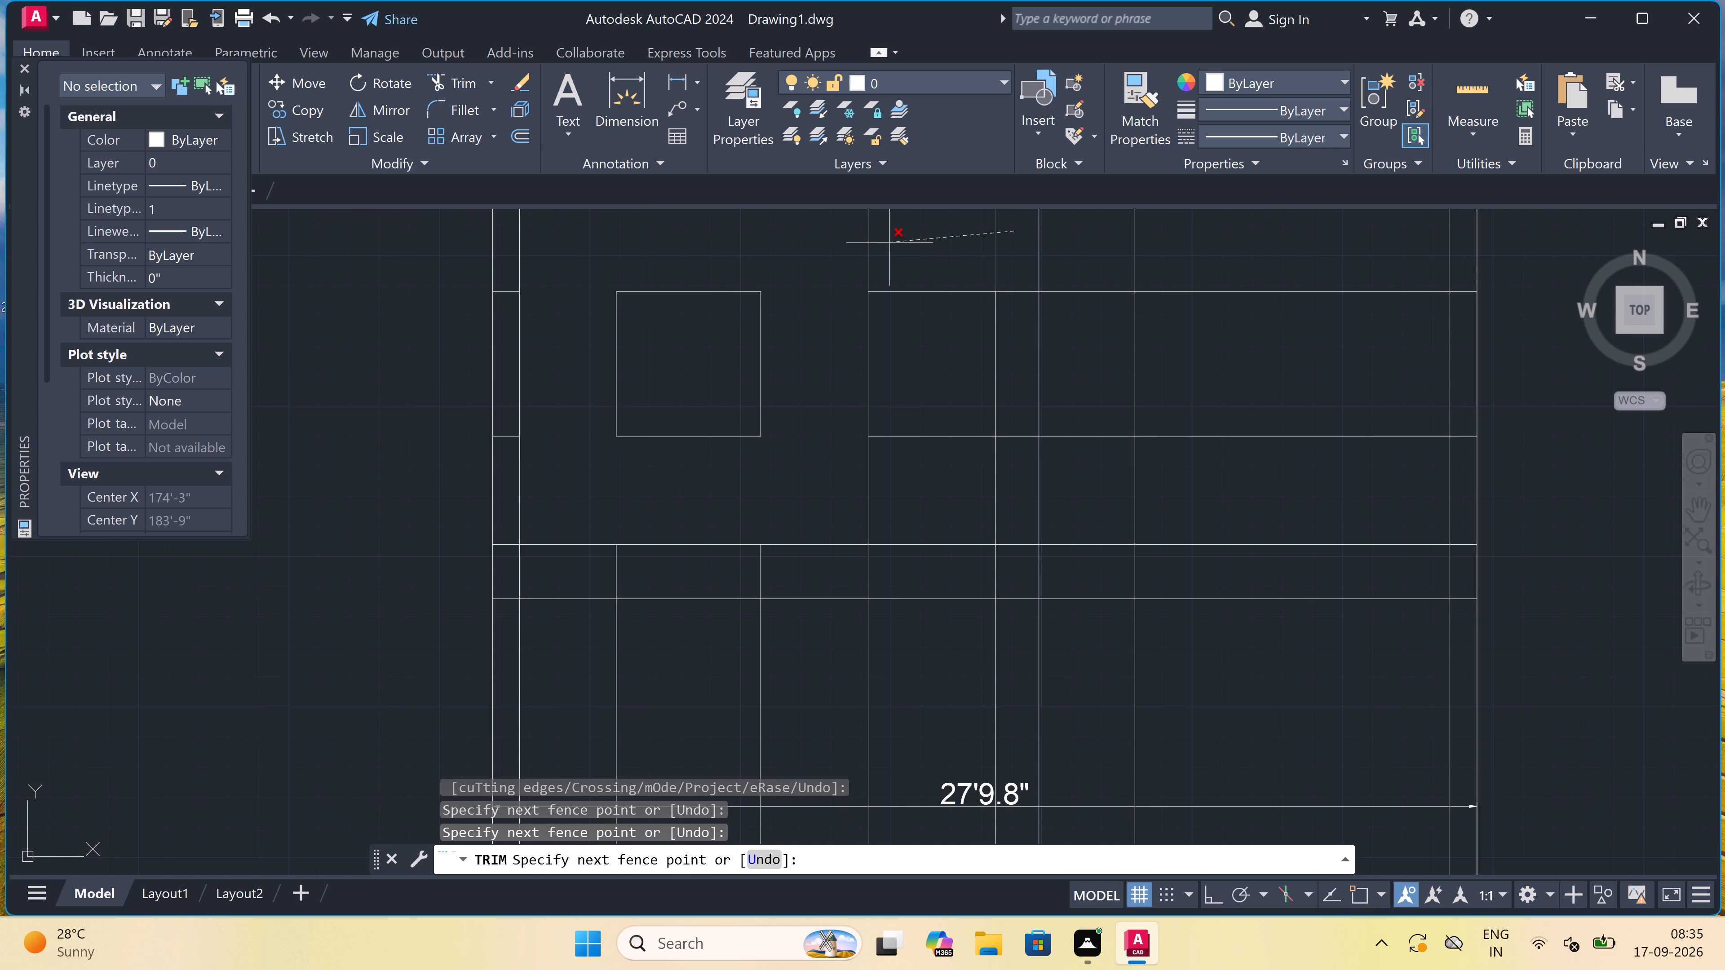
pyautogui.click(860, 242)
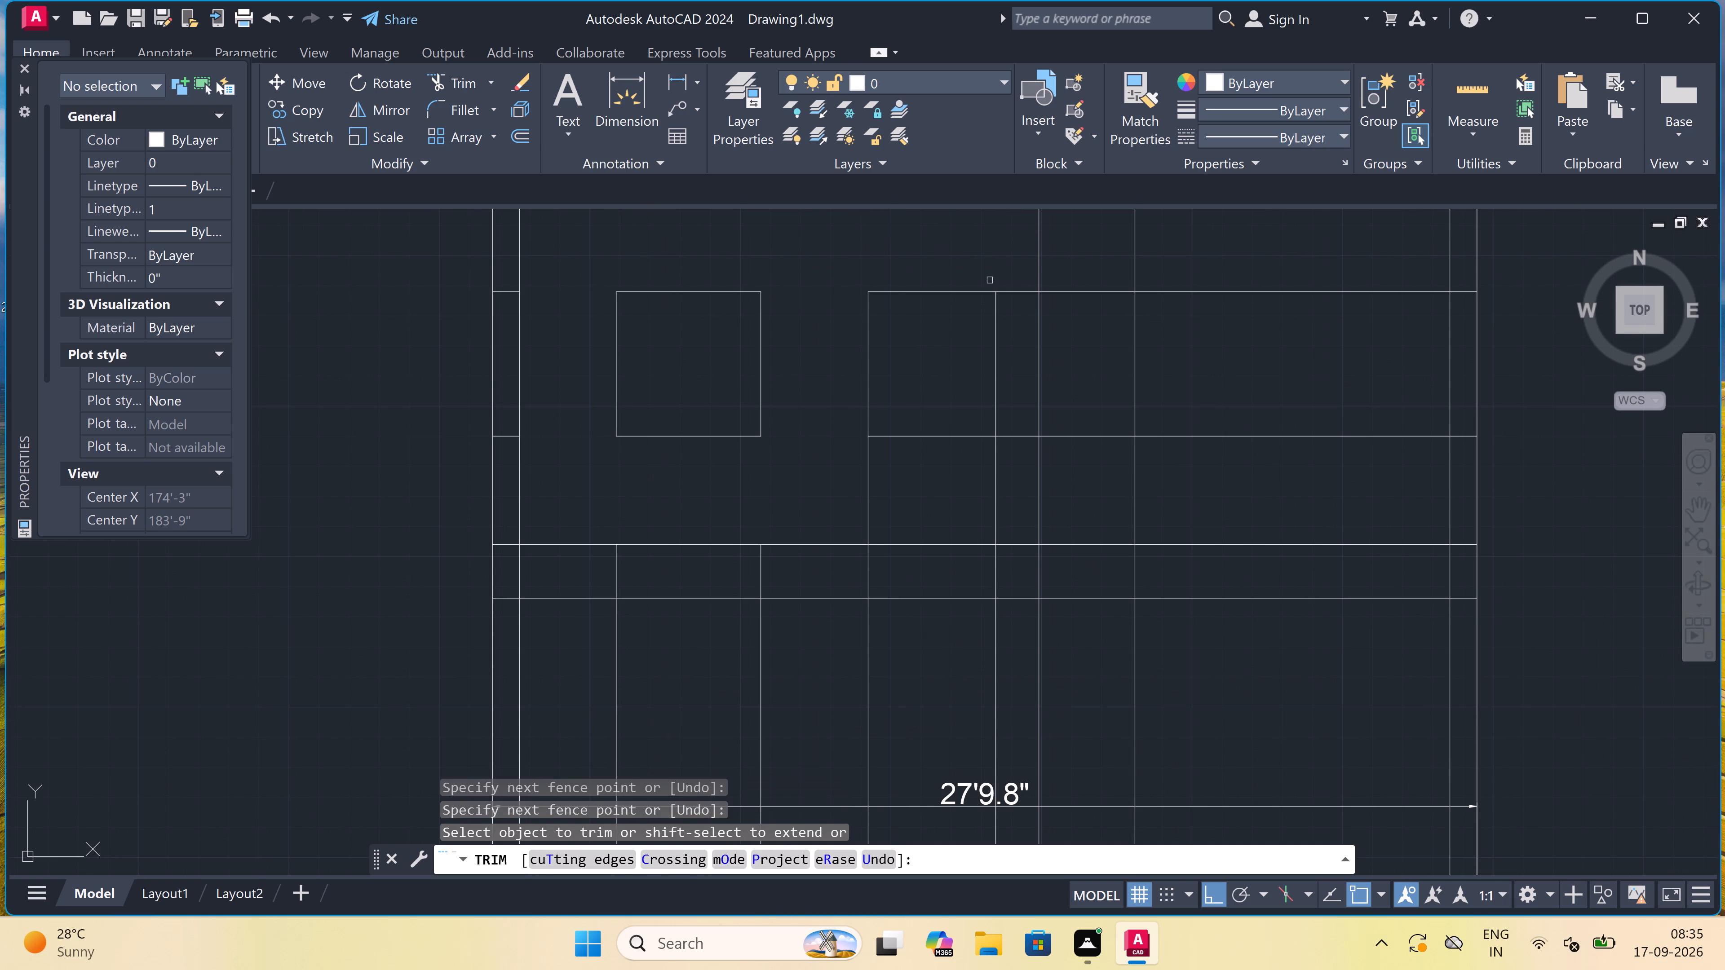
pyautogui.click(1016, 265)
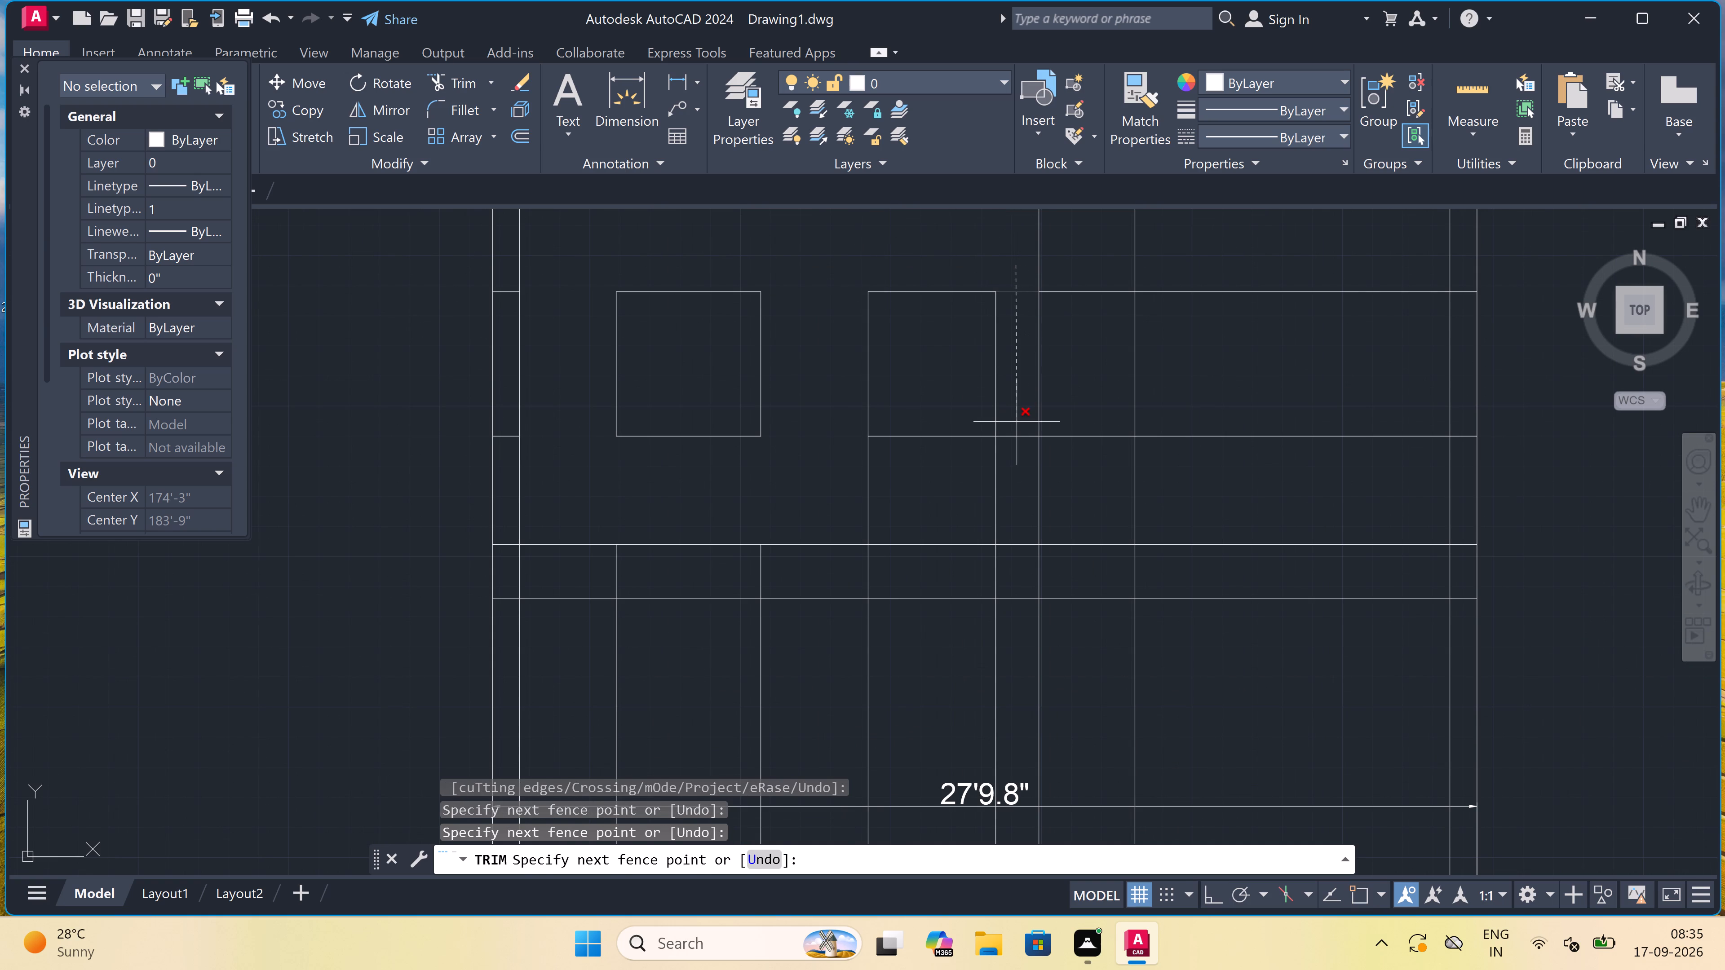
pyautogui.click(1019, 444)
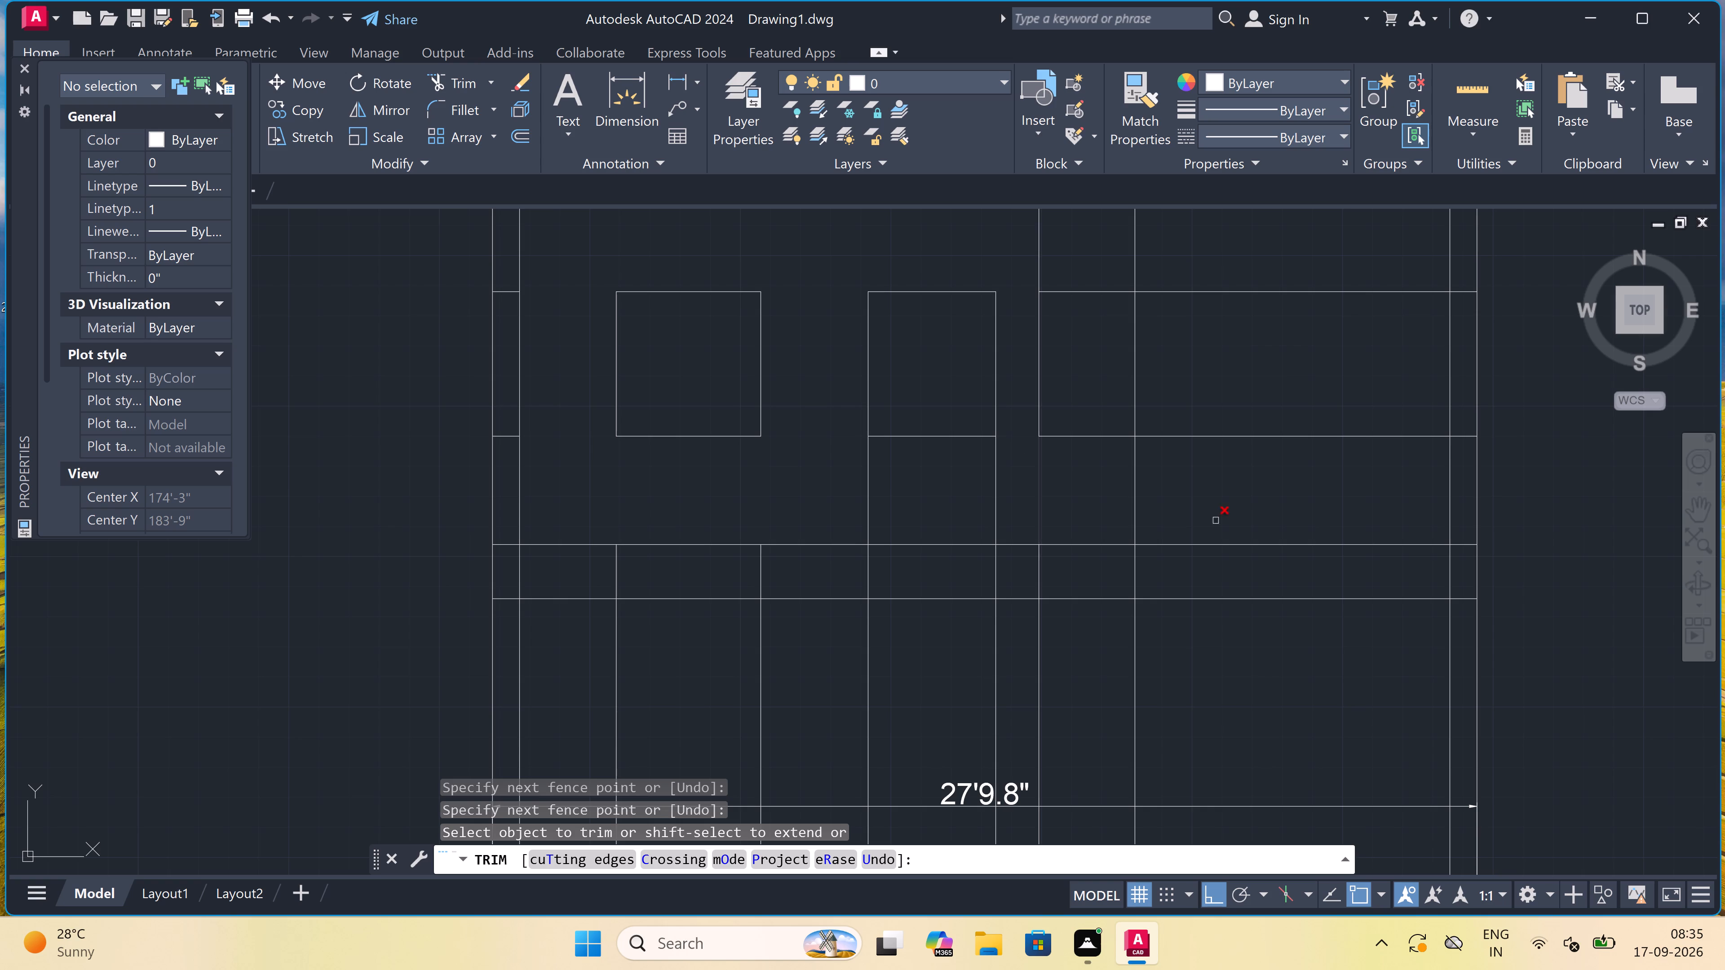
# Trim all inner vertical lines out of the bottom floor band above the labelled ground floor plan.
pyautogui.click(1457, 581)
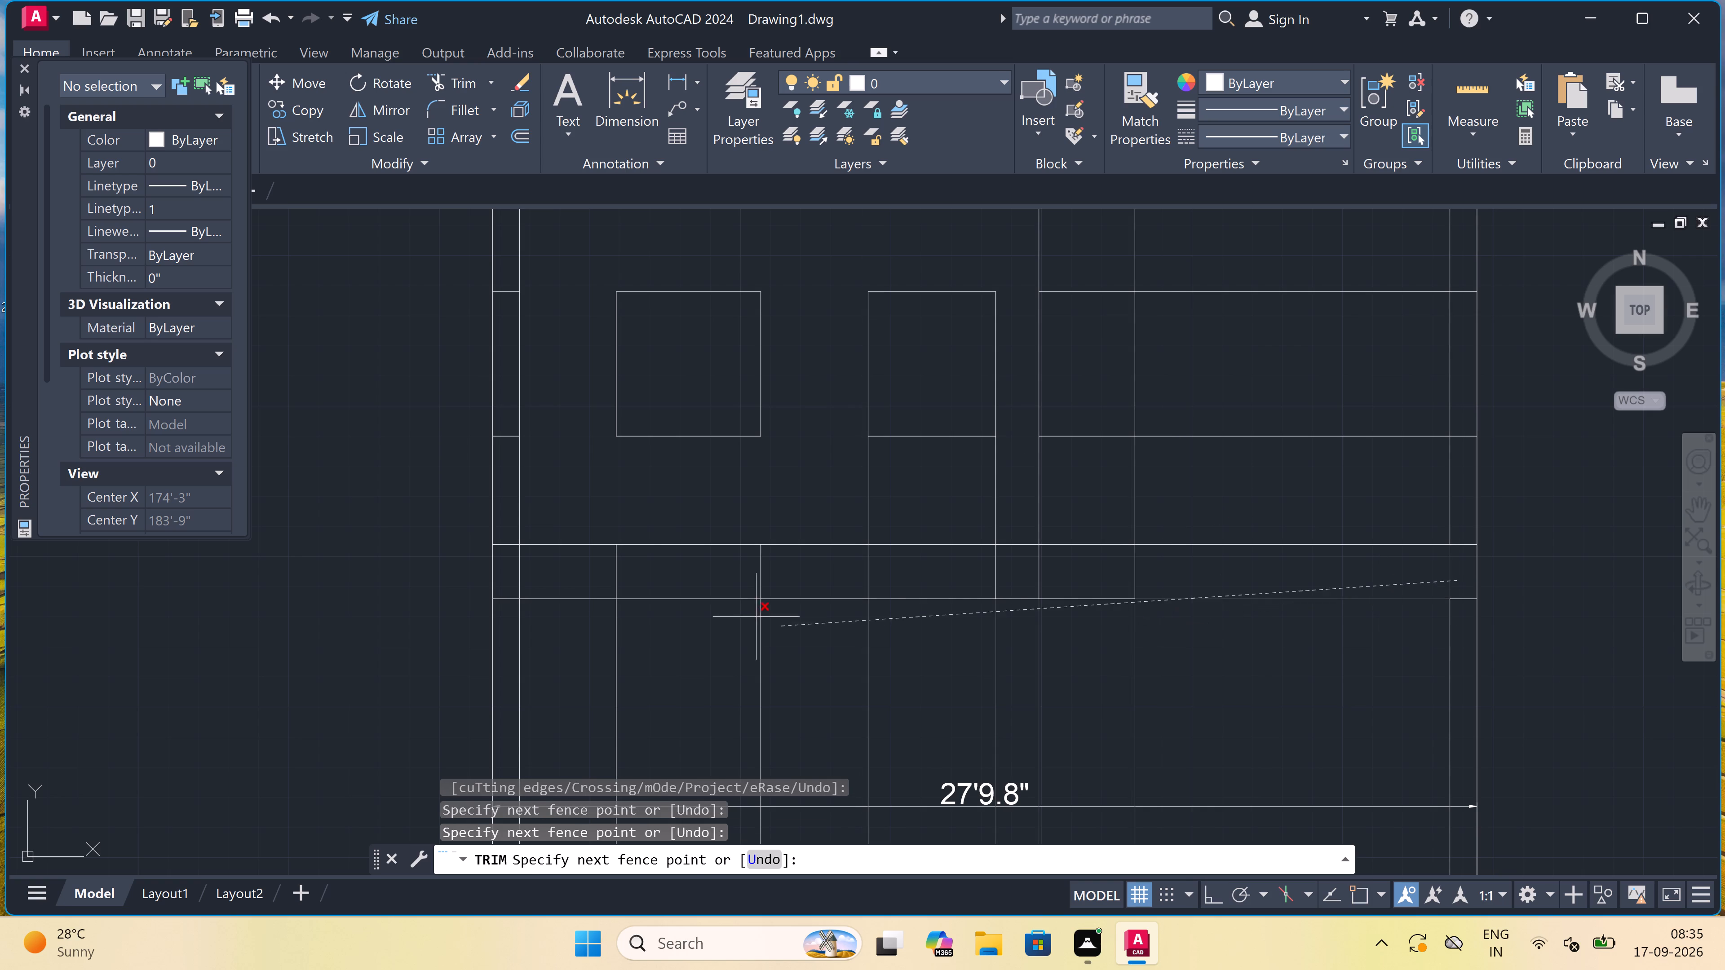
pyautogui.click(510, 570)
# Trim all vertical projection lines between the bottom floor band and the labelled ground floor plan.
pyautogui.scroll(-3, 511, 570)
pyautogui.scroll(1, 487, 612)
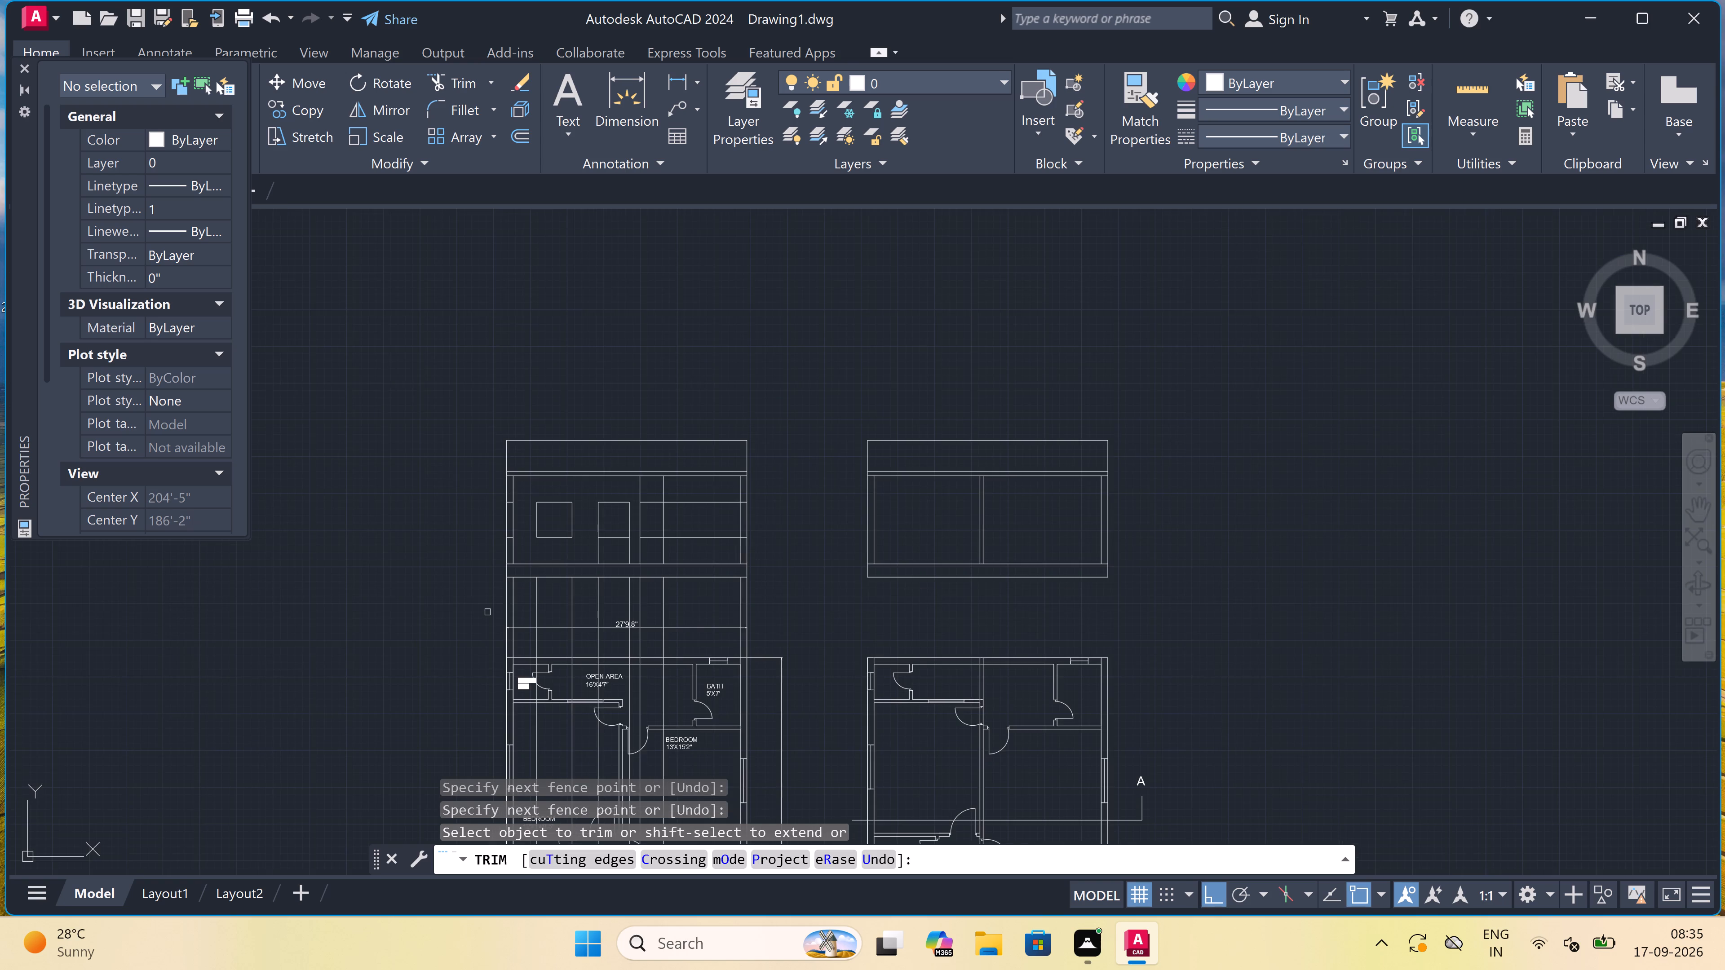
pyautogui.scroll(1, 487, 612)
pyautogui.doubleClick(491, 604)
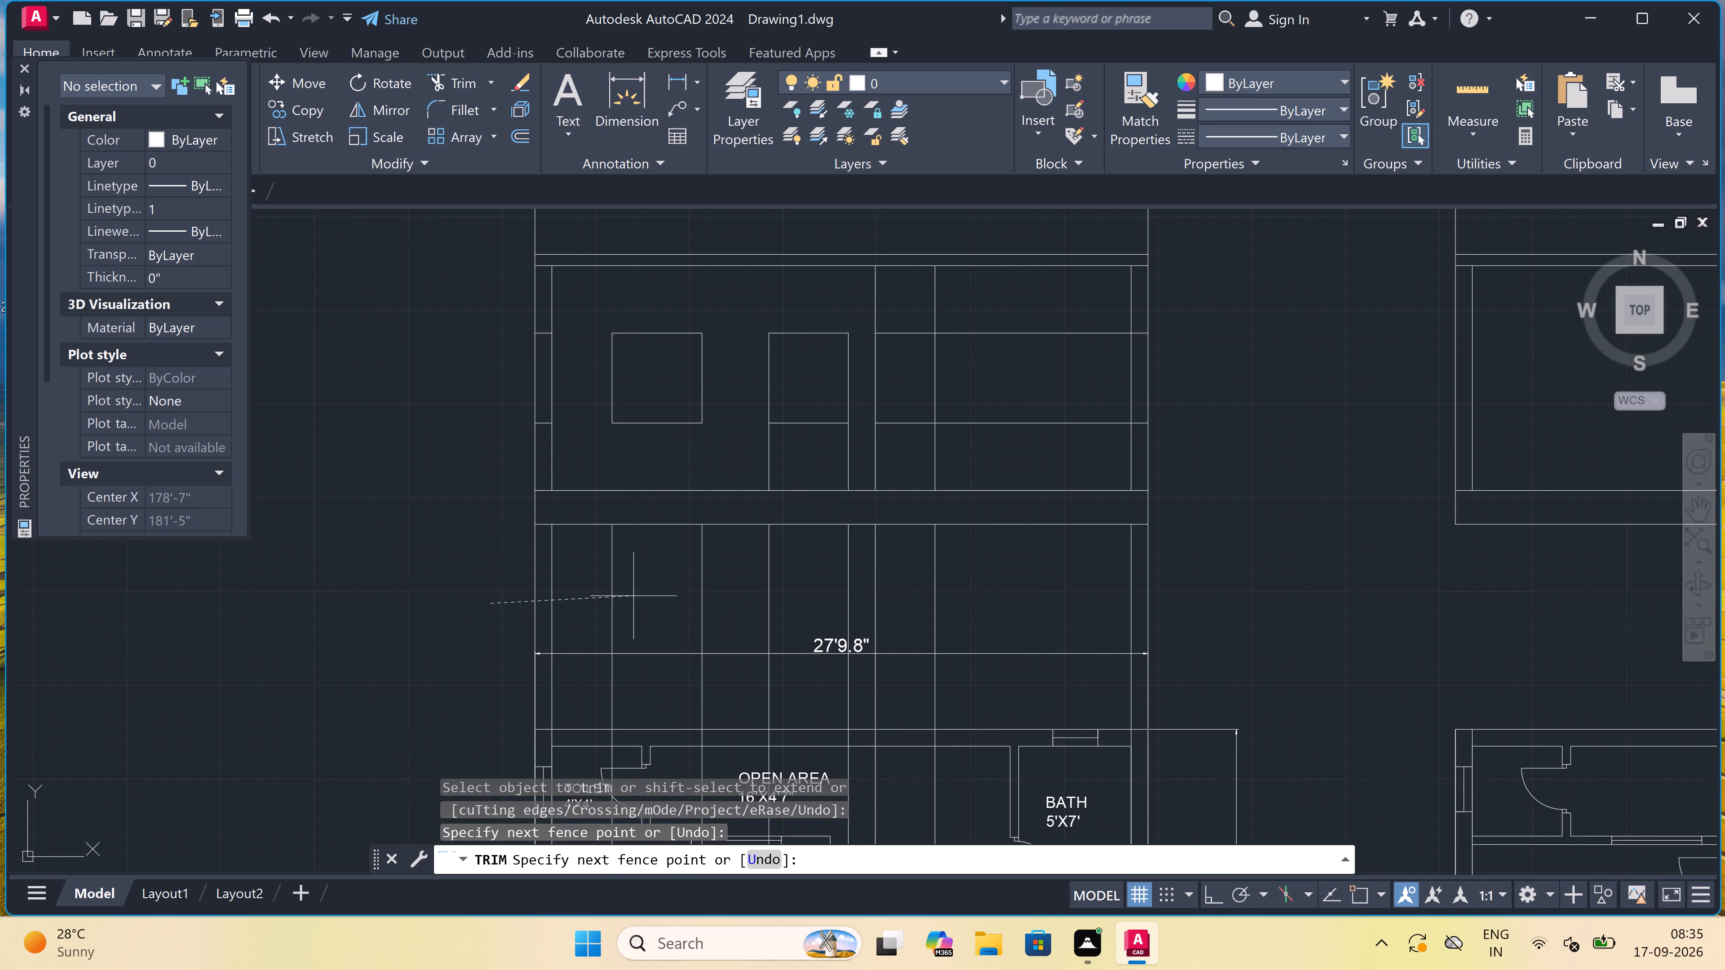
pyautogui.click(1295, 540)
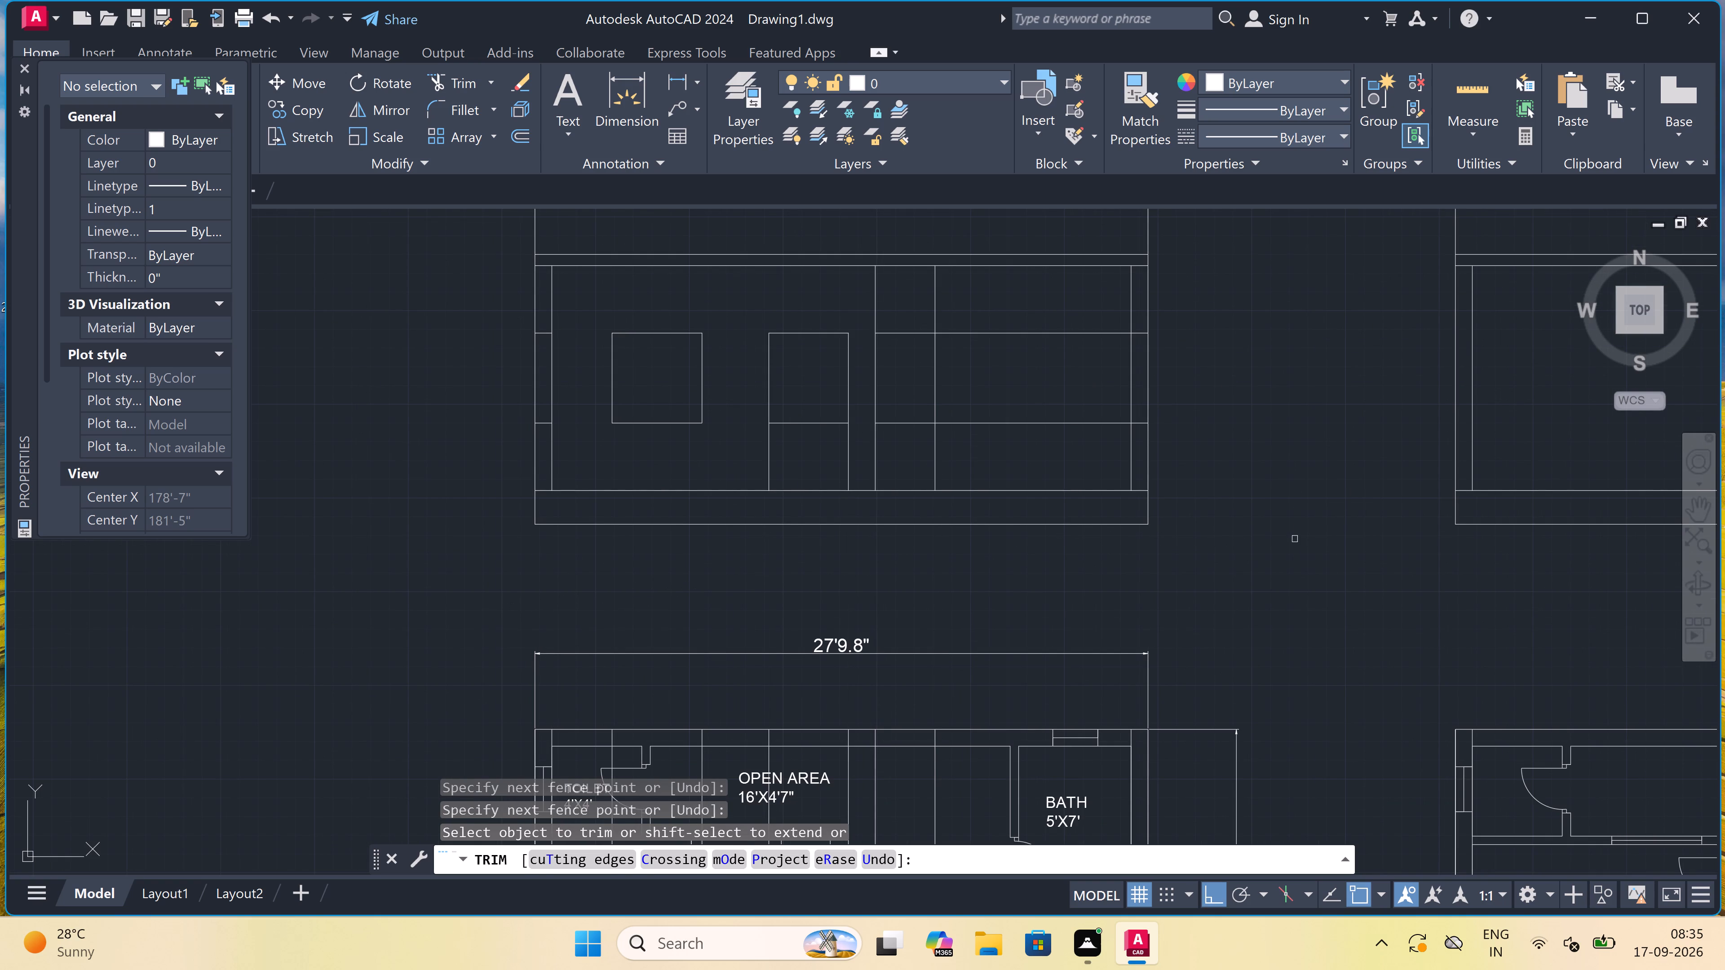
# In the right bay, trim the intermediate vertical line above the lower level line, and the upper level line up to the right wall.
pyautogui.scroll(2, 1119, 369)
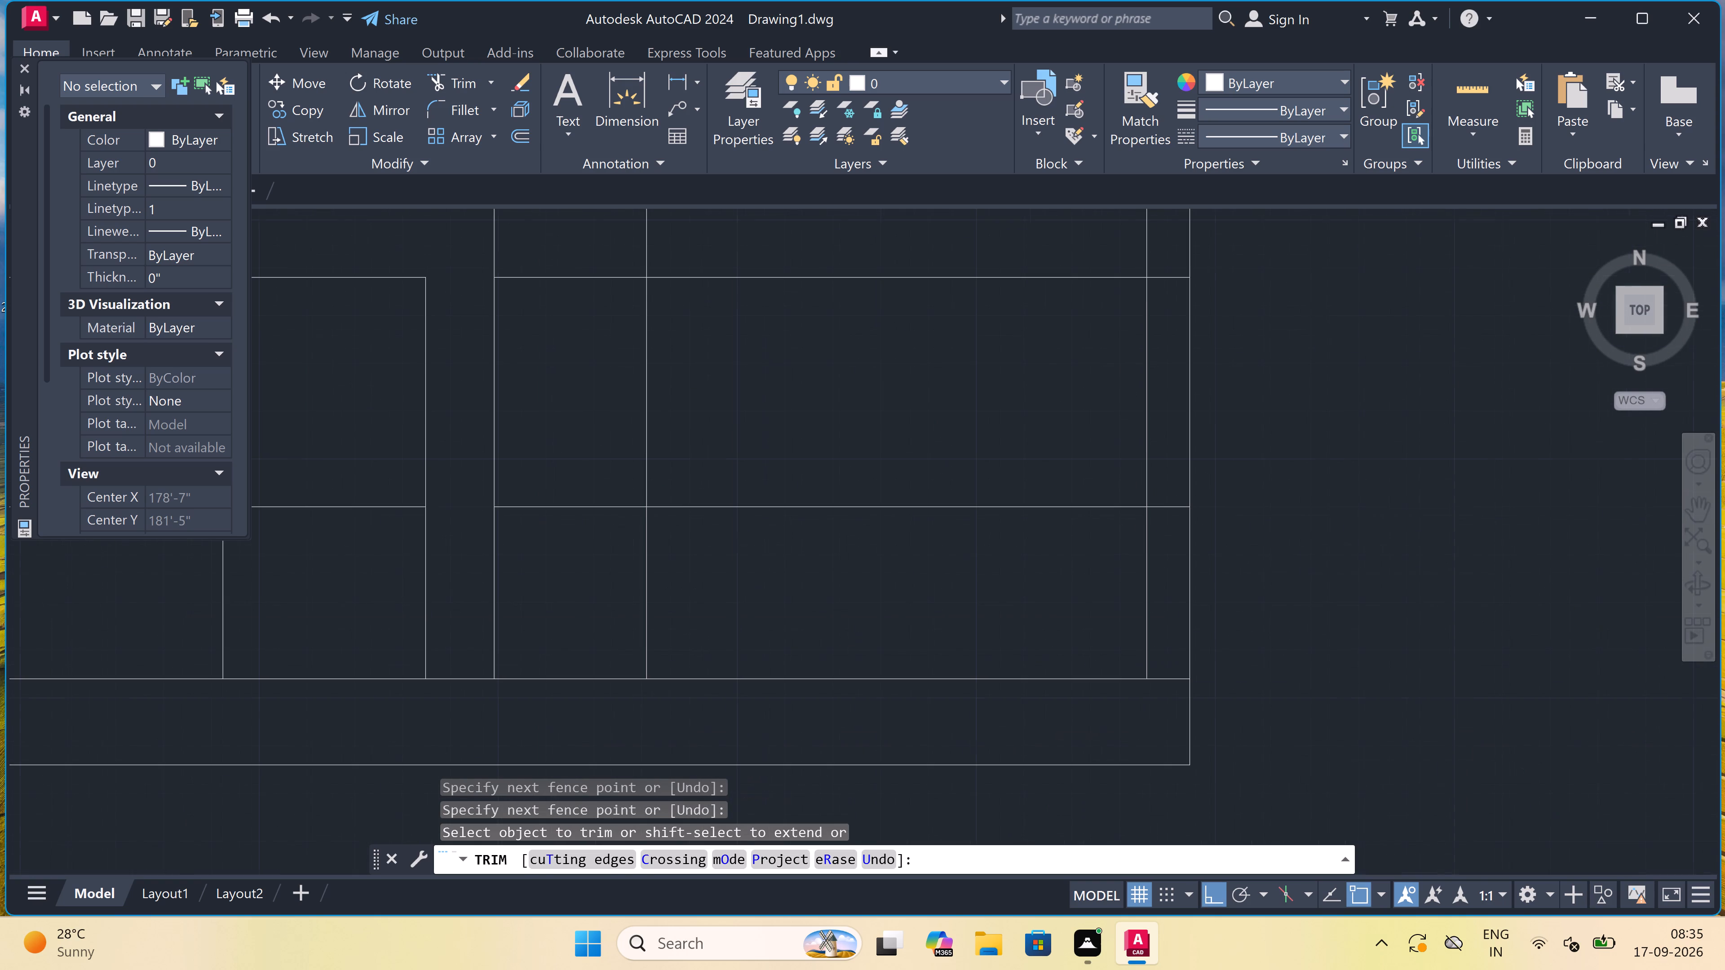
pyautogui.scroll(-1, 1141, 290)
pyautogui.scroll(-1, 828, 260)
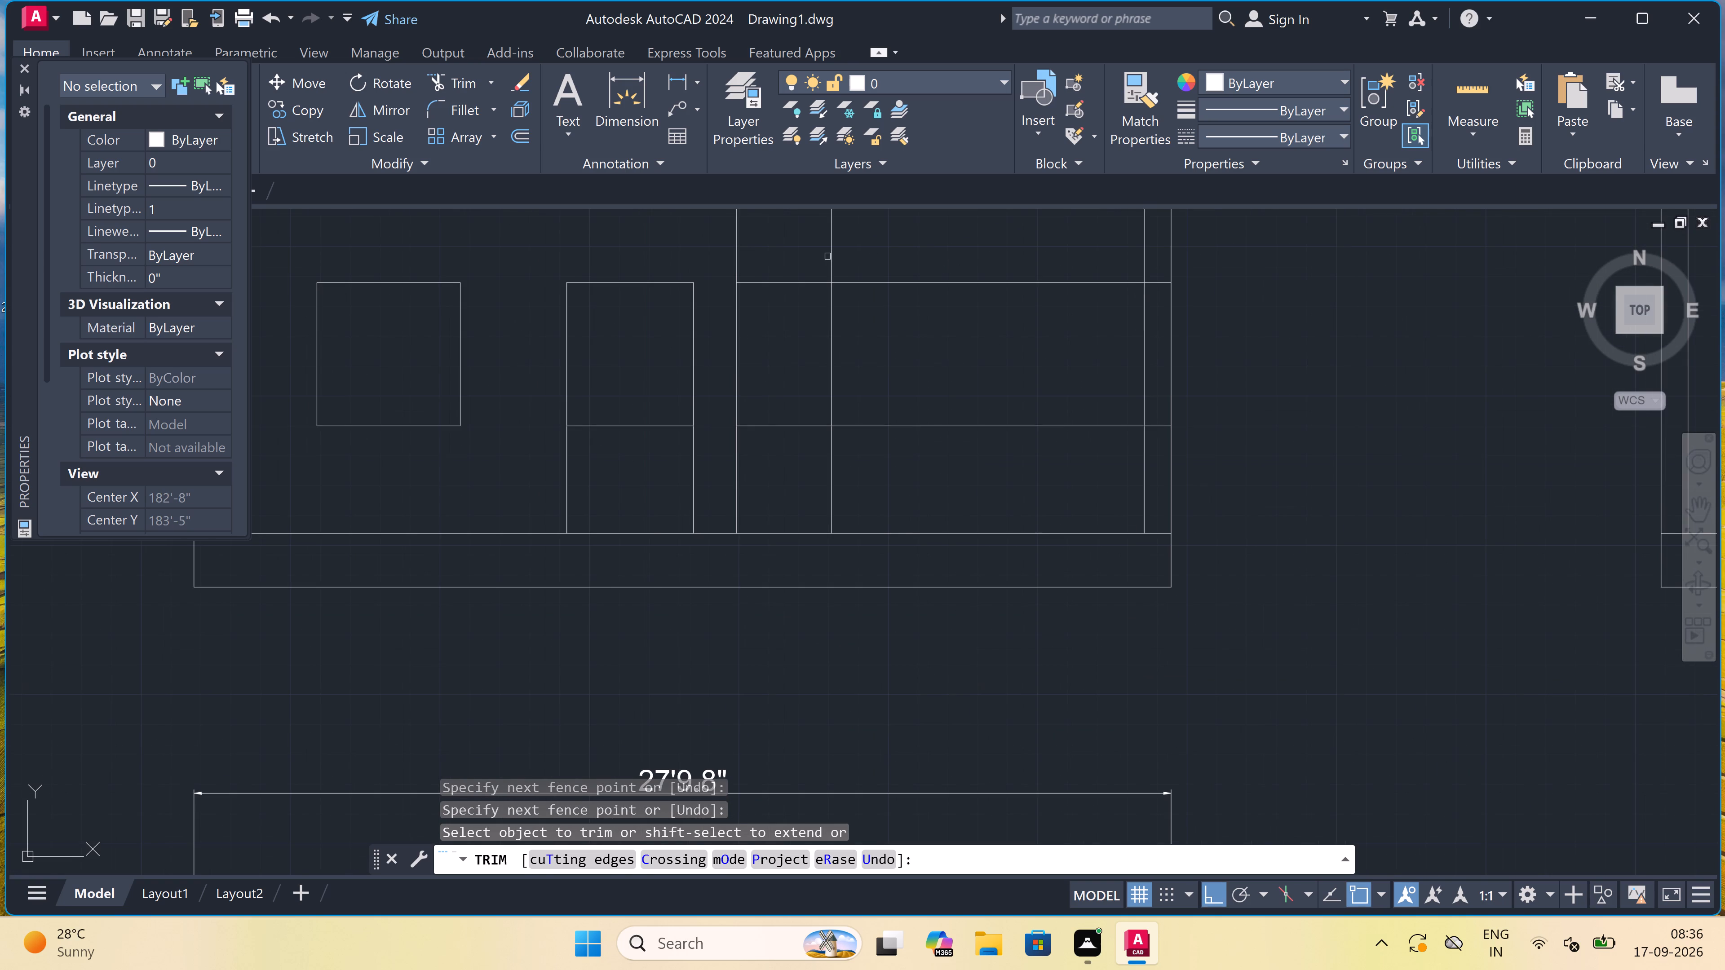
pyautogui.scroll(-3, 833, 273)
pyautogui.scroll(2, 828, 263)
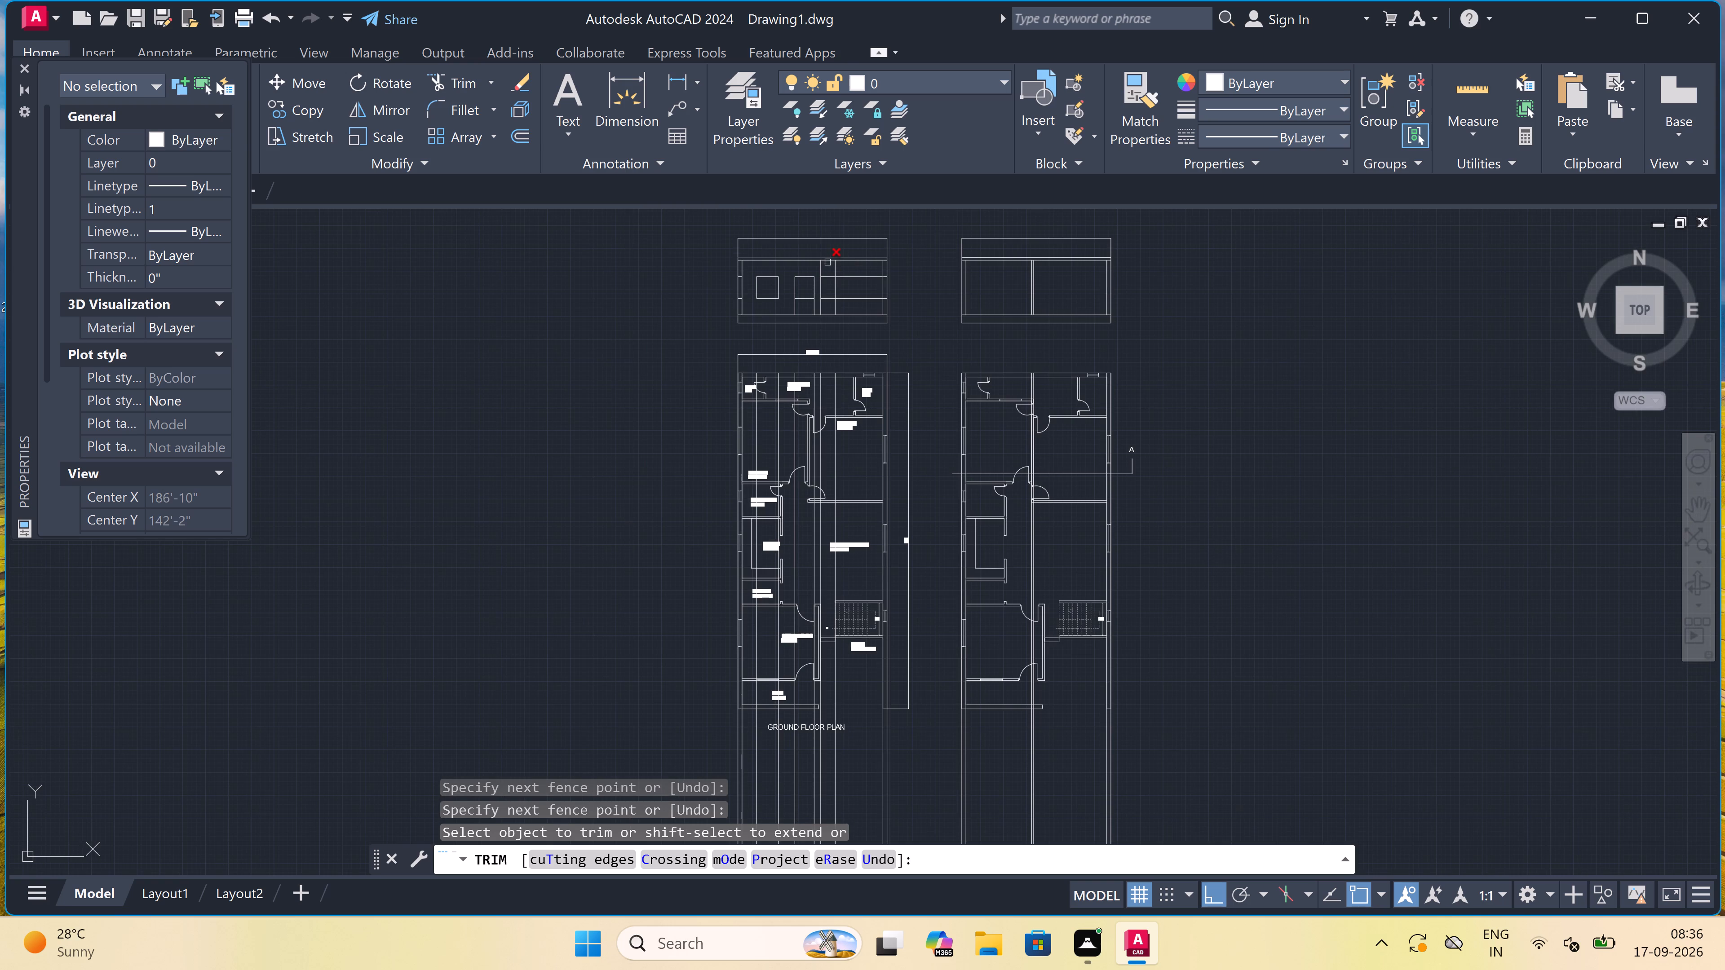
pyautogui.scroll(1, 828, 264)
pyautogui.click(828, 262)
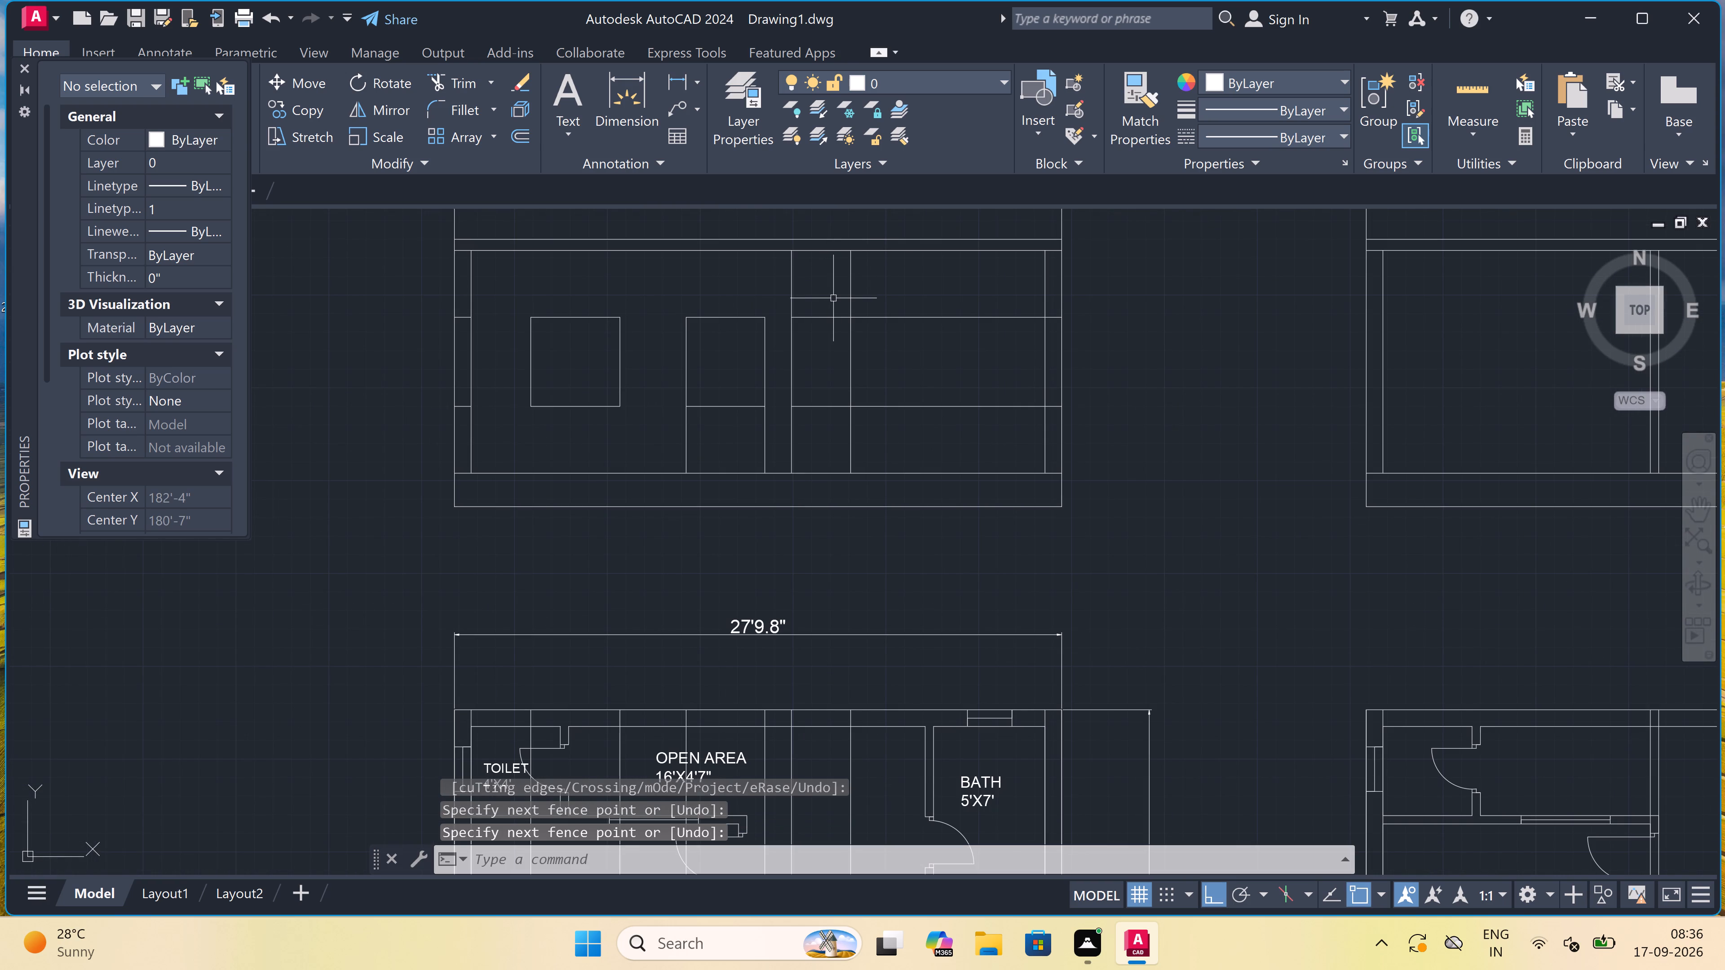
pyautogui.press('space')
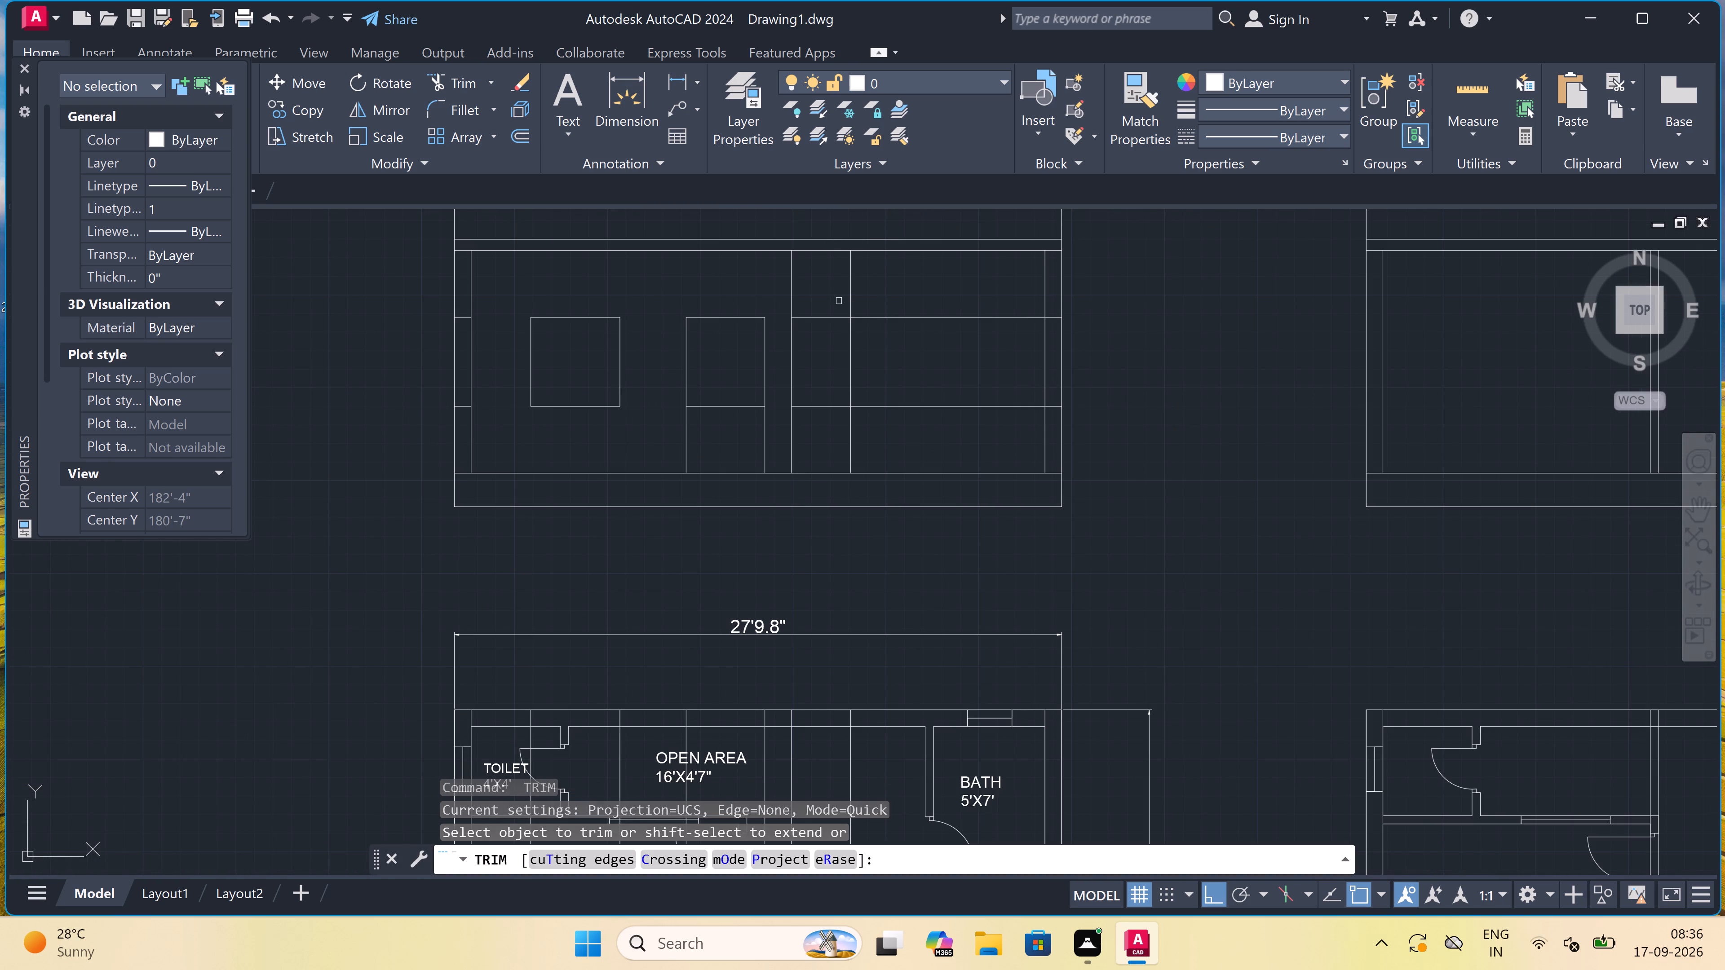
pyautogui.click(836, 289)
pyautogui.click(922, 259)
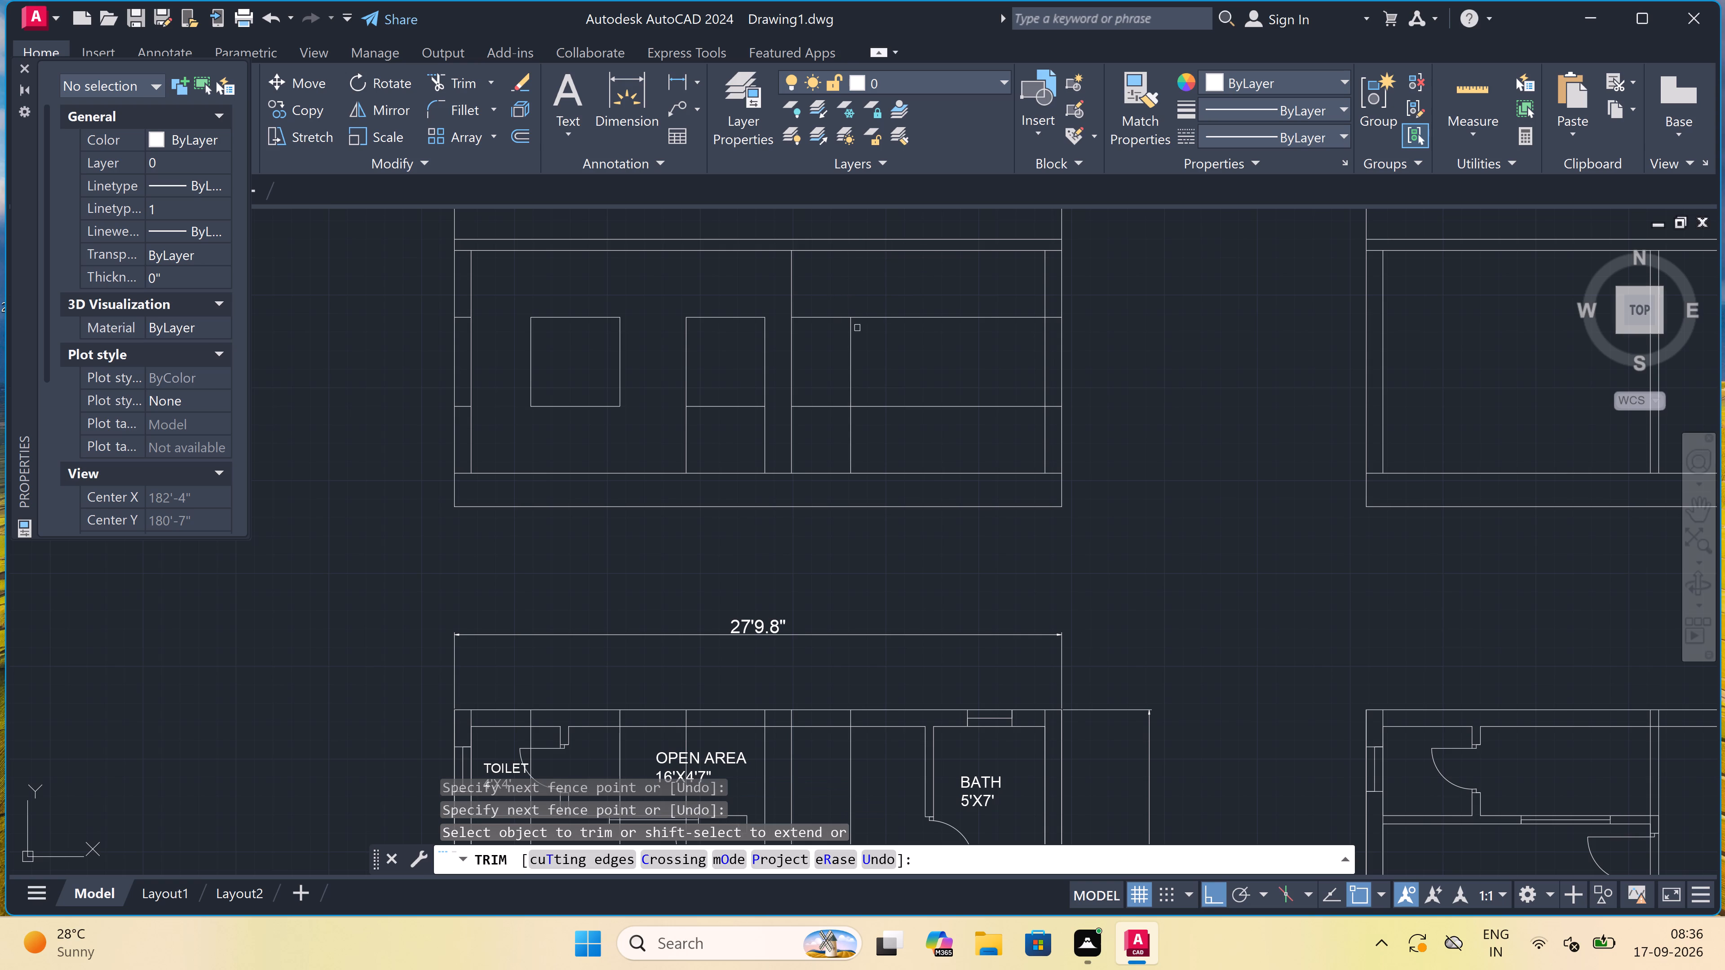
pyautogui.click(849, 350)
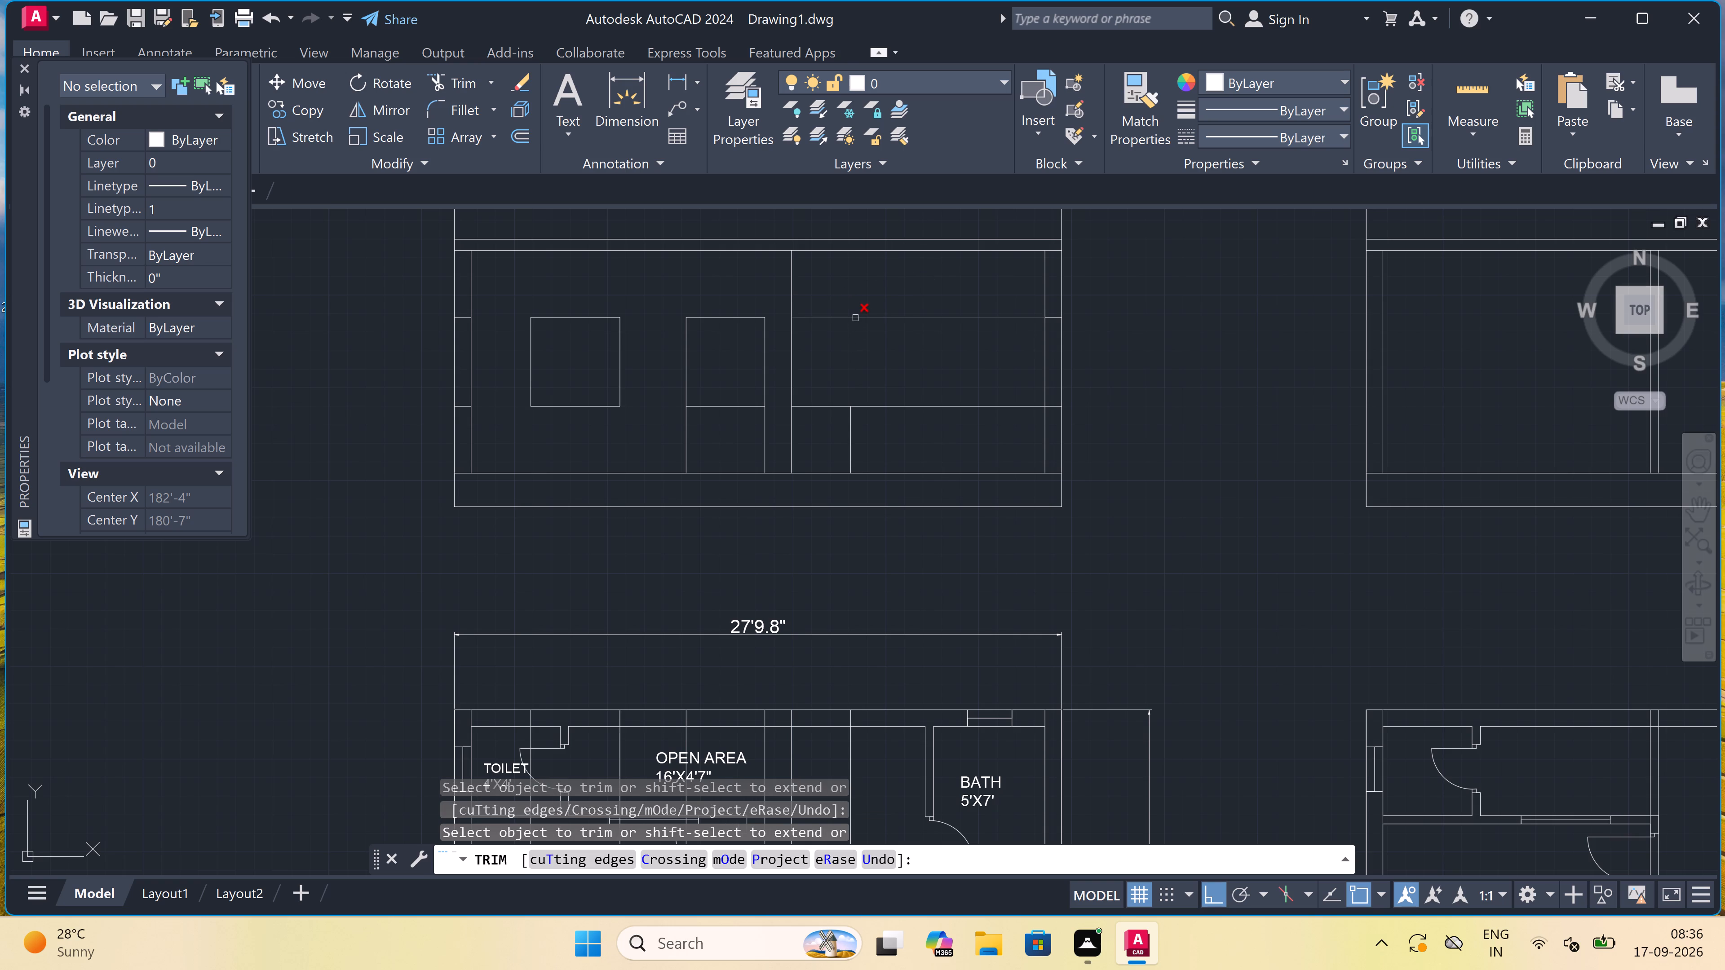
pyautogui.click(855, 318)
# Trim the right wall's inner line above the lower level line, together with the short upper level segment inside the wall.
pyautogui.scroll(3, 1054, 292)
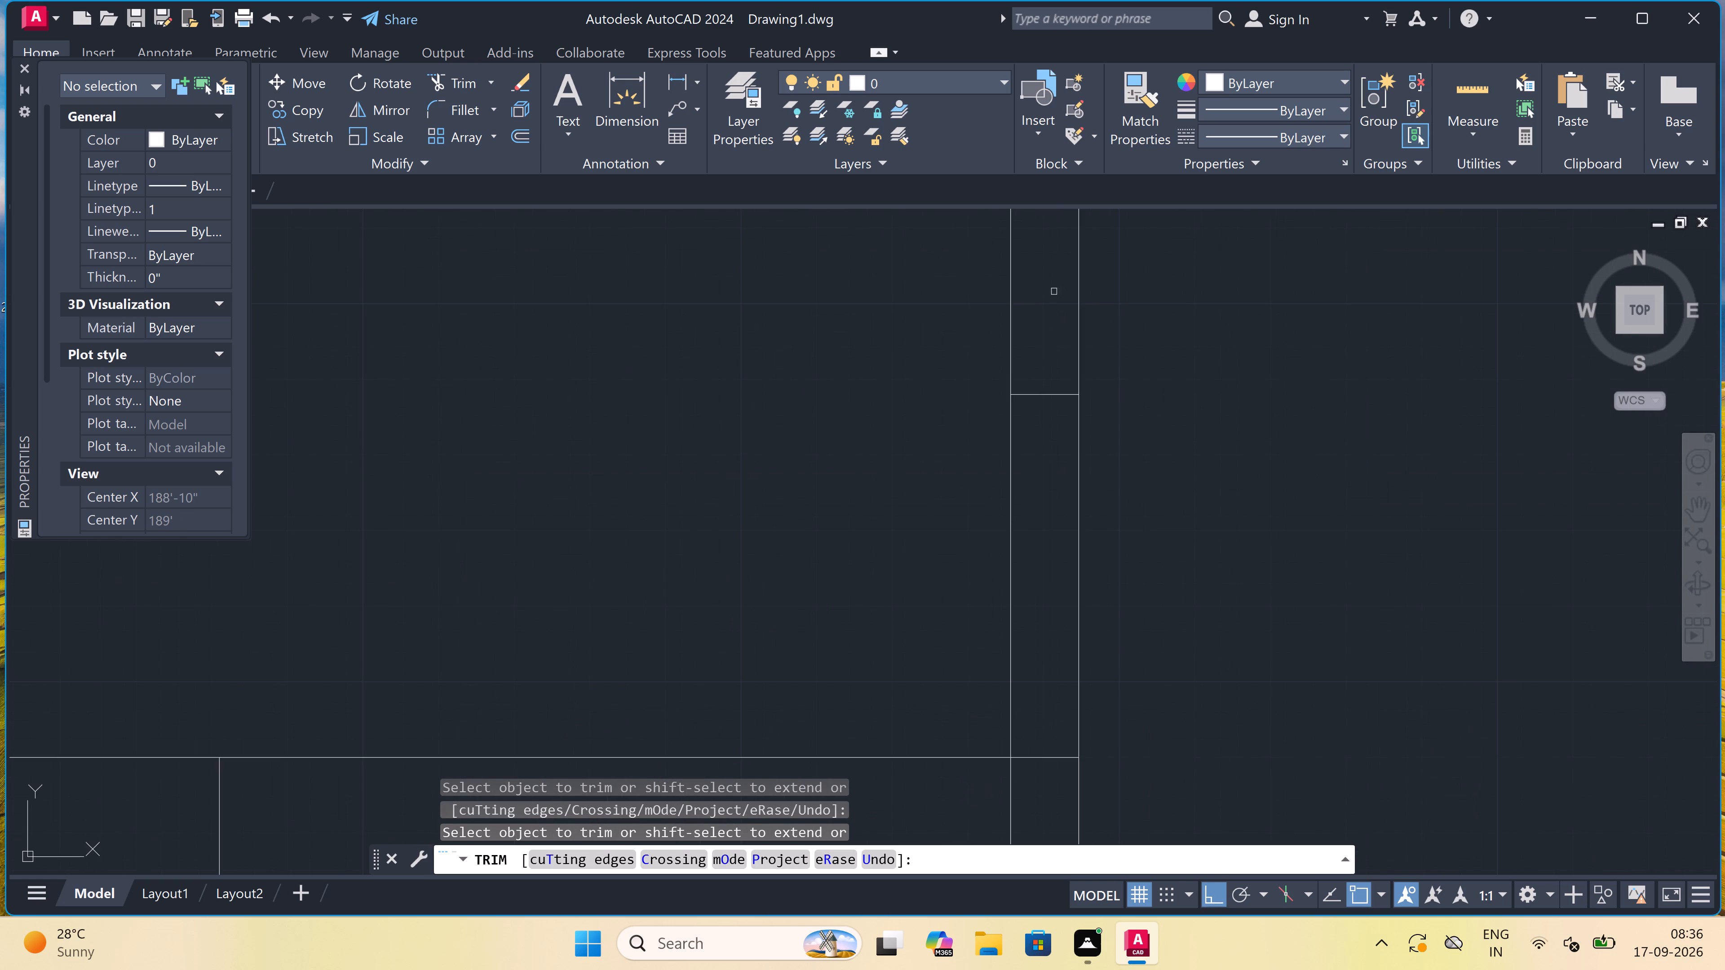
pyautogui.click(1054, 291)
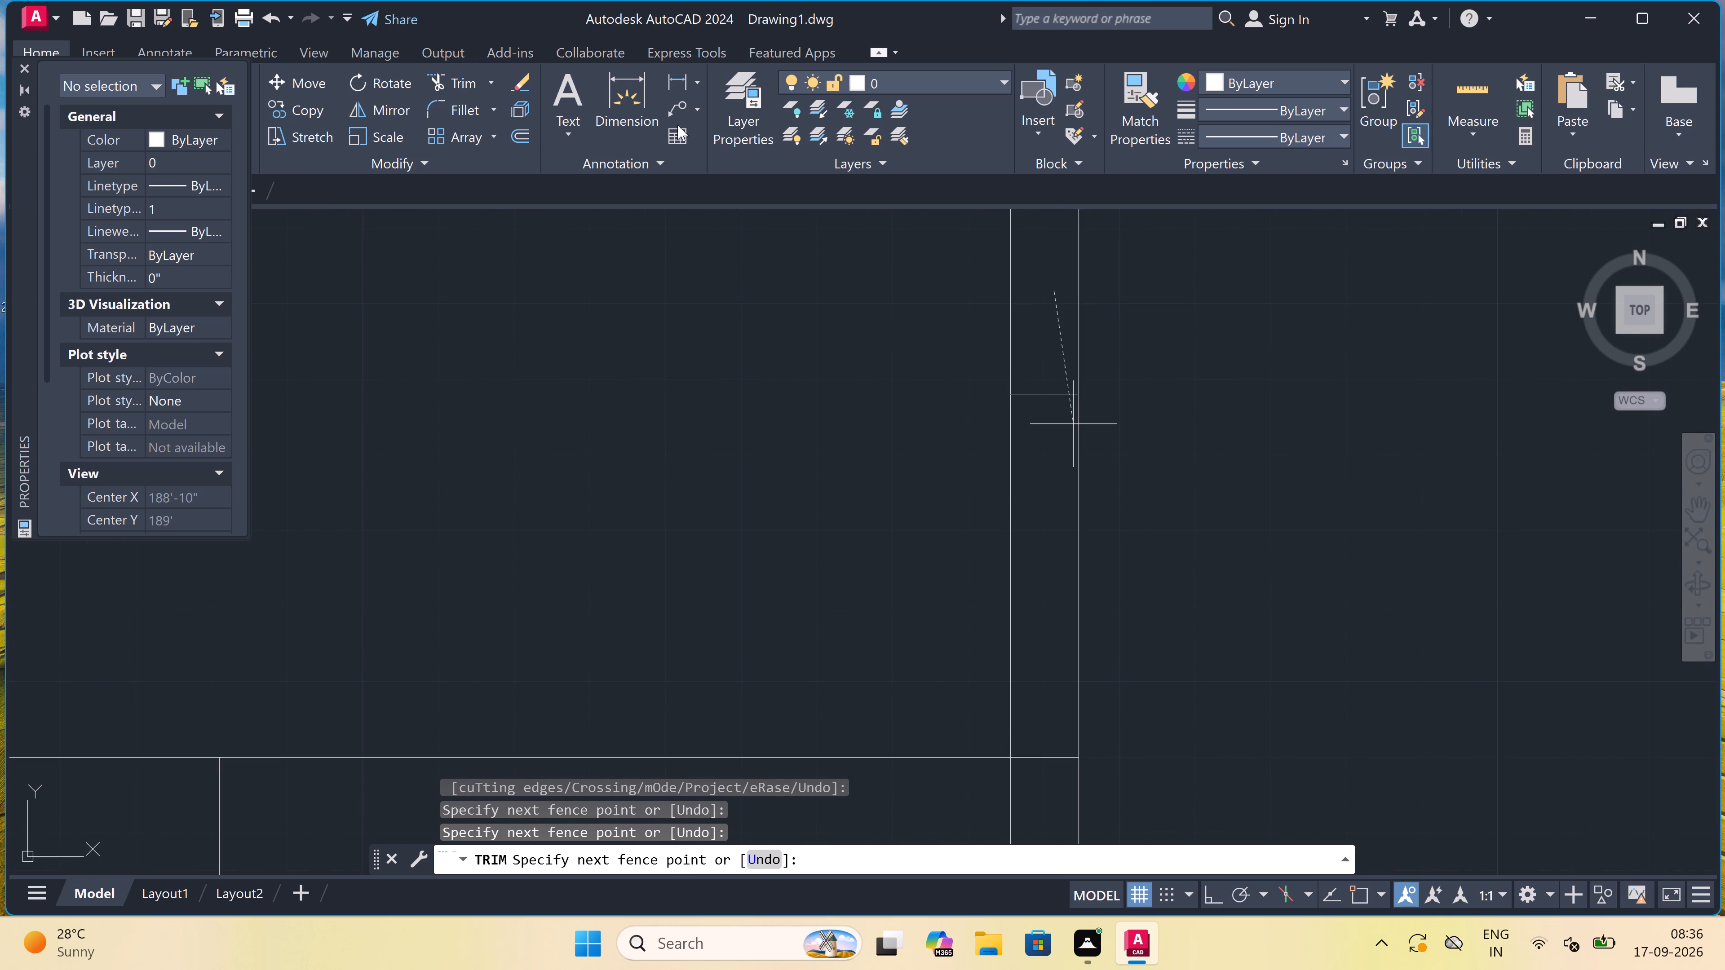
pyautogui.click(899, 501)
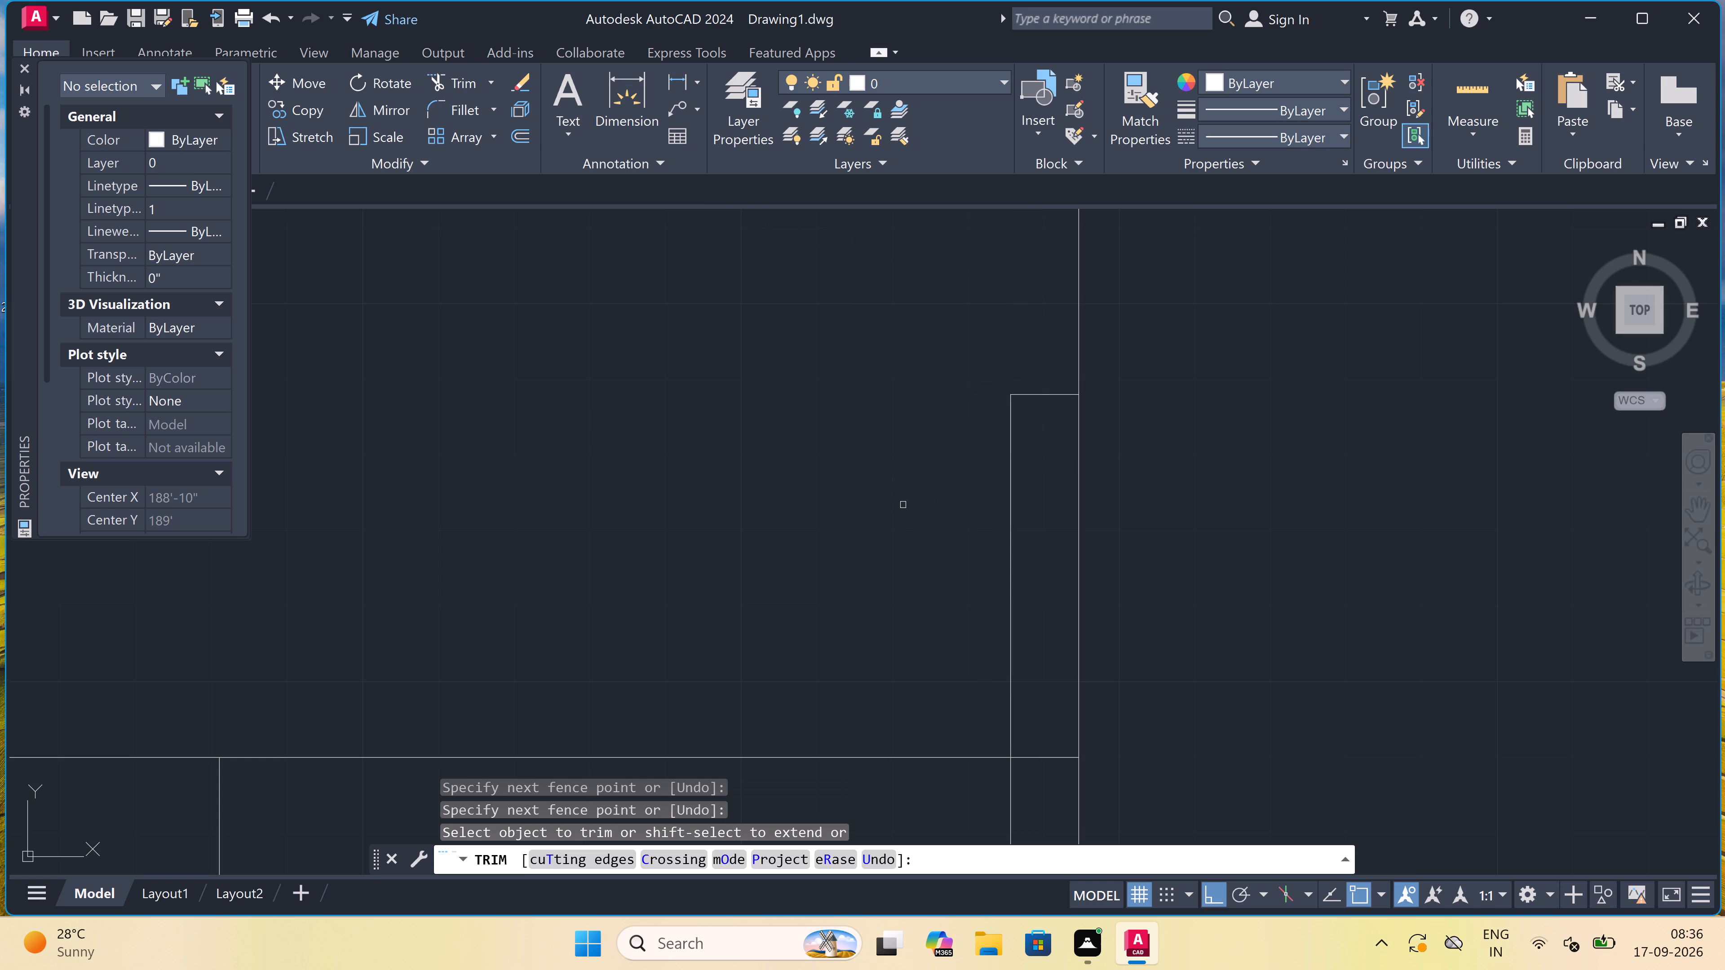
pyautogui.click(1025, 451)
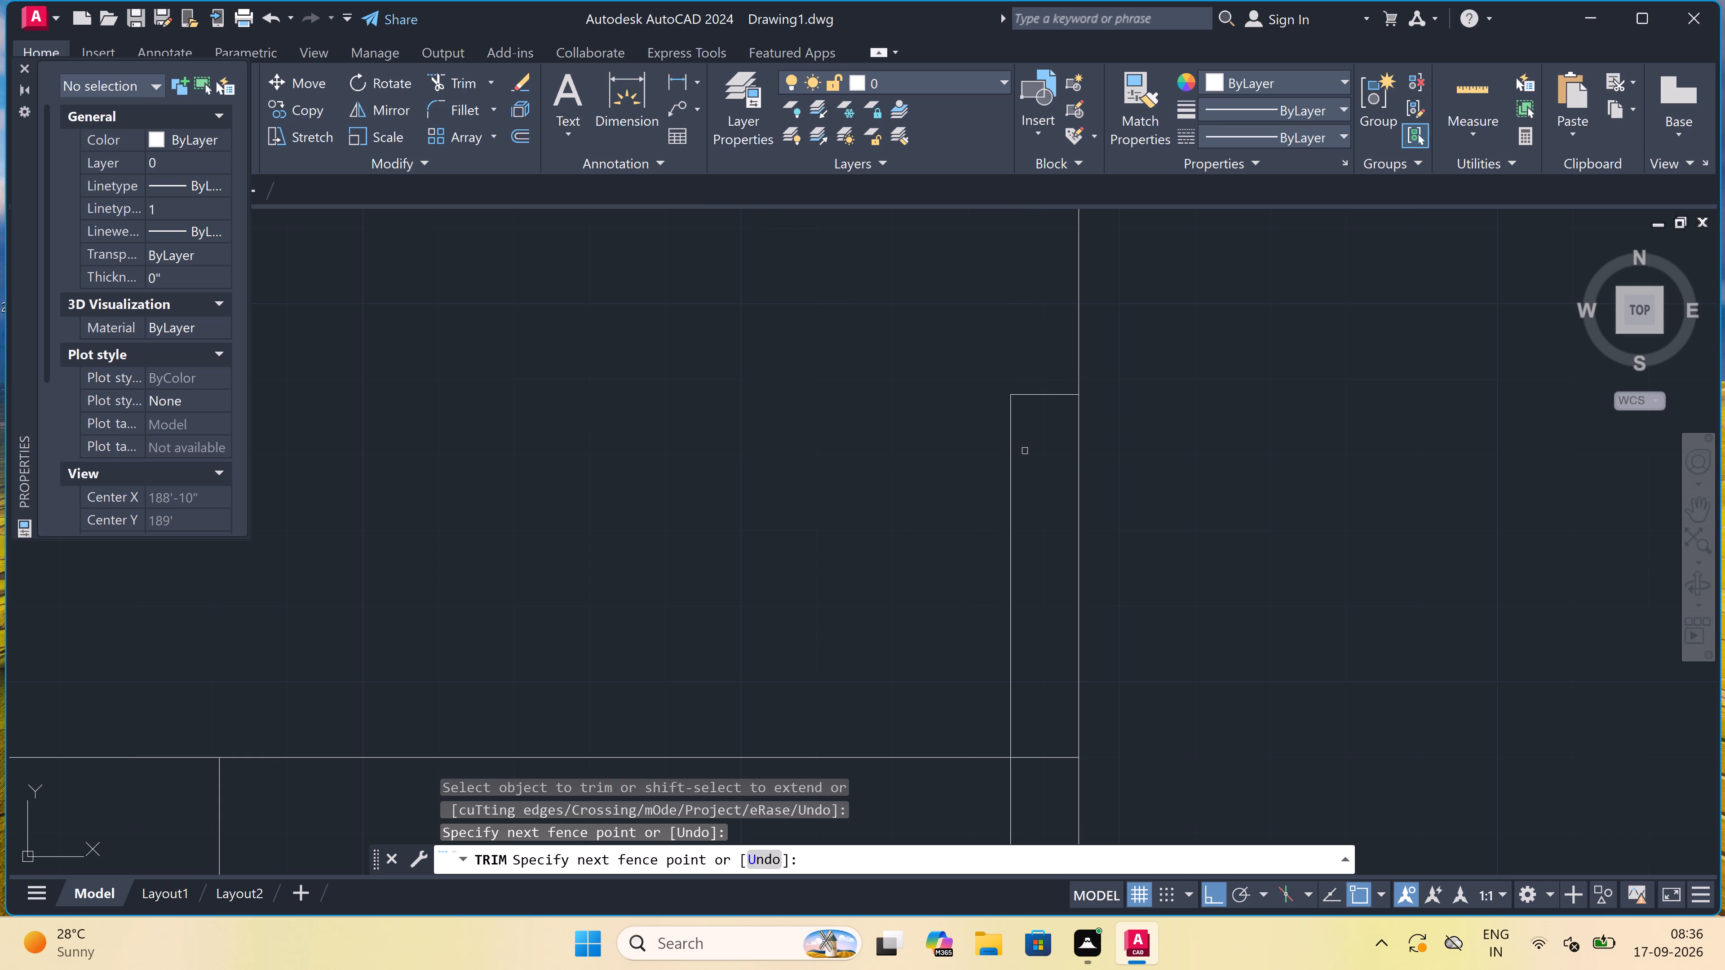
pyautogui.click(1019, 387)
pyautogui.click(1032, 434)
pyautogui.click(960, 473)
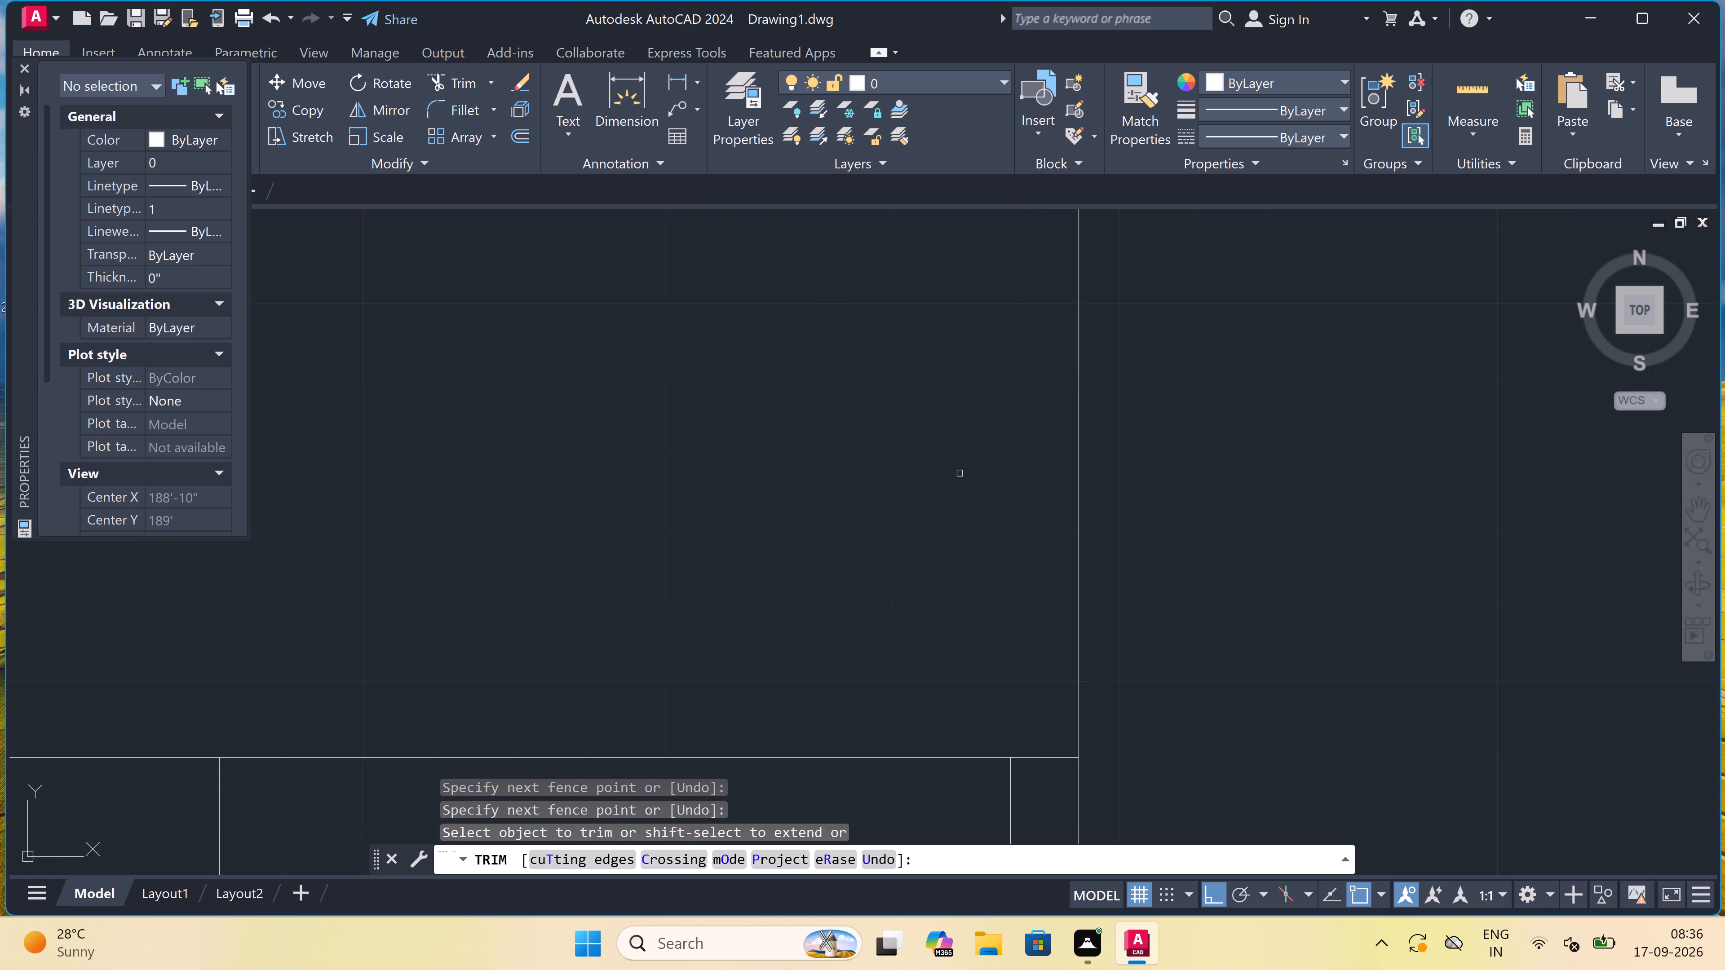
# Trim the right wall's remaining inner line below the lower level, and the lower level line from the short vertical to the outer wall.
pyautogui.scroll(-4, 960, 447)
pyautogui.scroll(2, 860, 581)
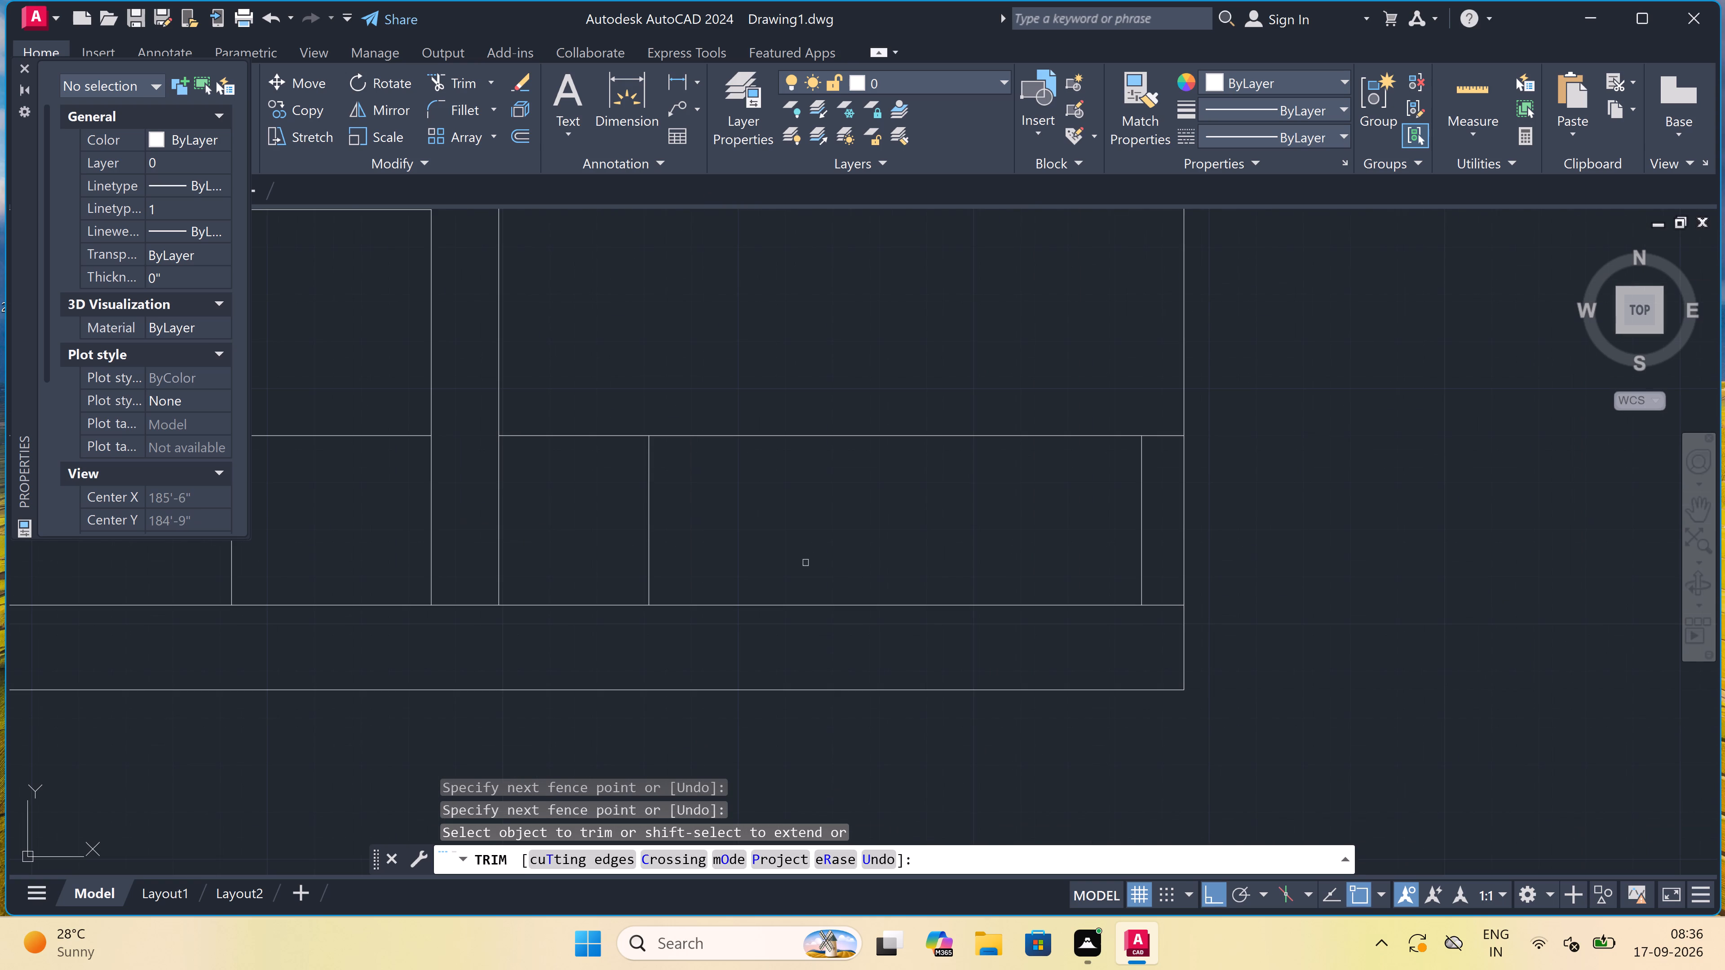
pyautogui.click(1143, 505)
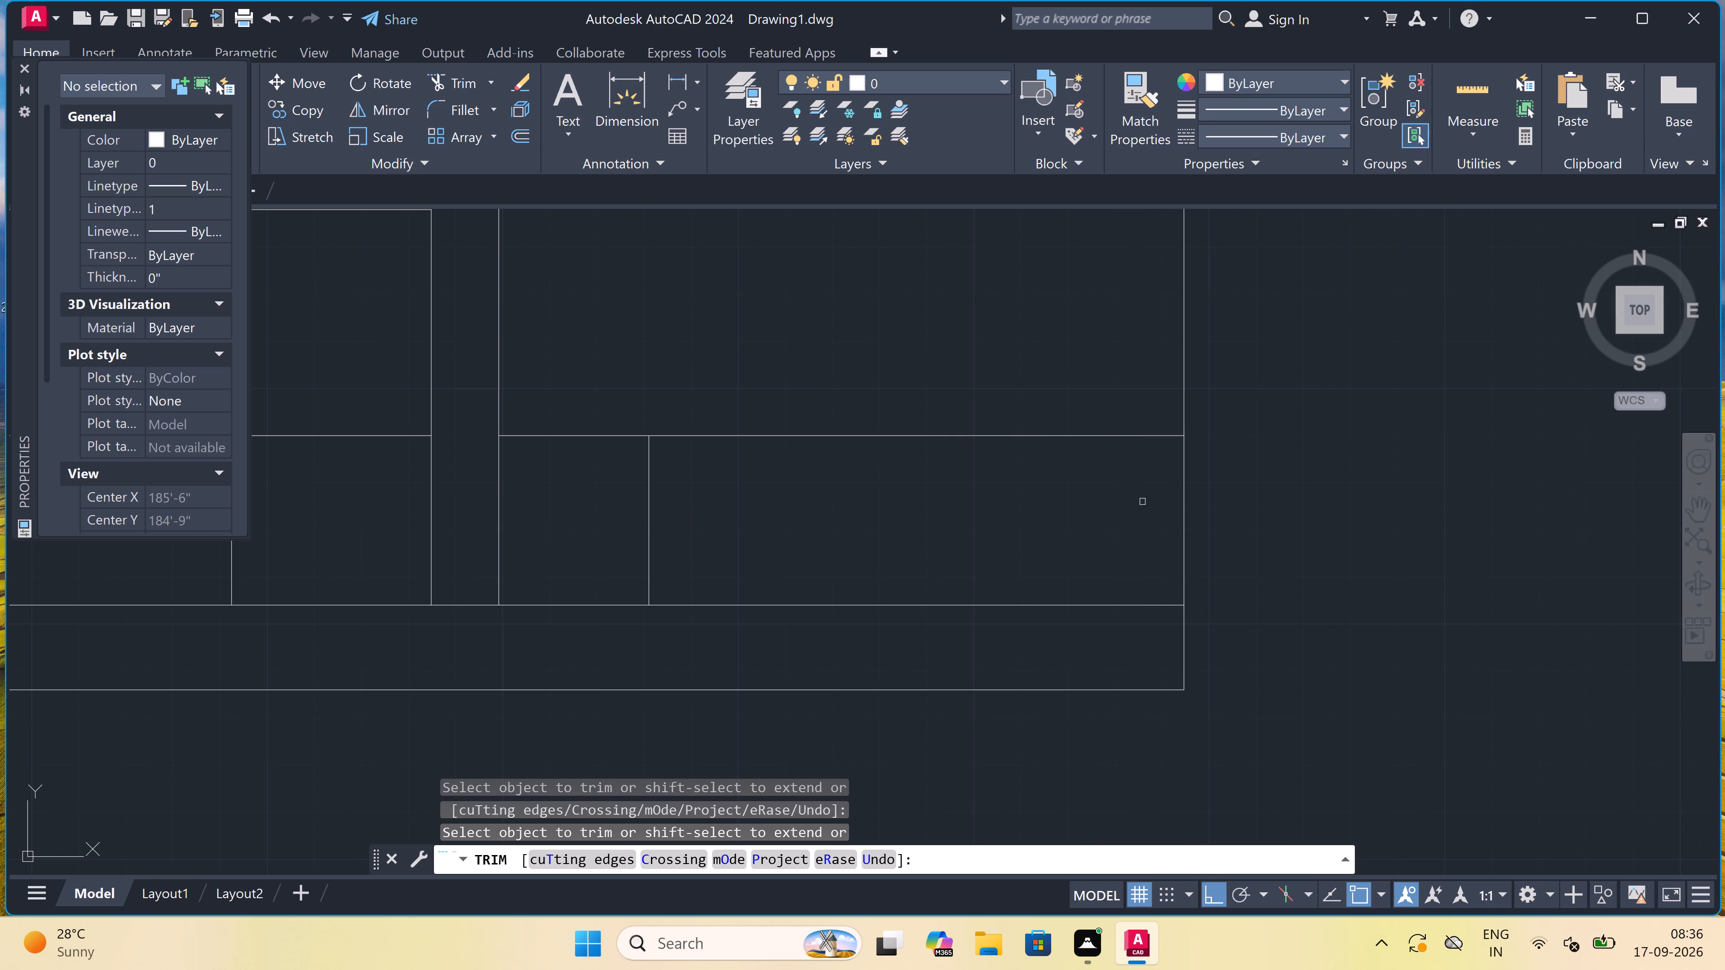
pyautogui.click(1109, 465)
pyautogui.click(1038, 356)
pyautogui.scroll(-1, 941, 434)
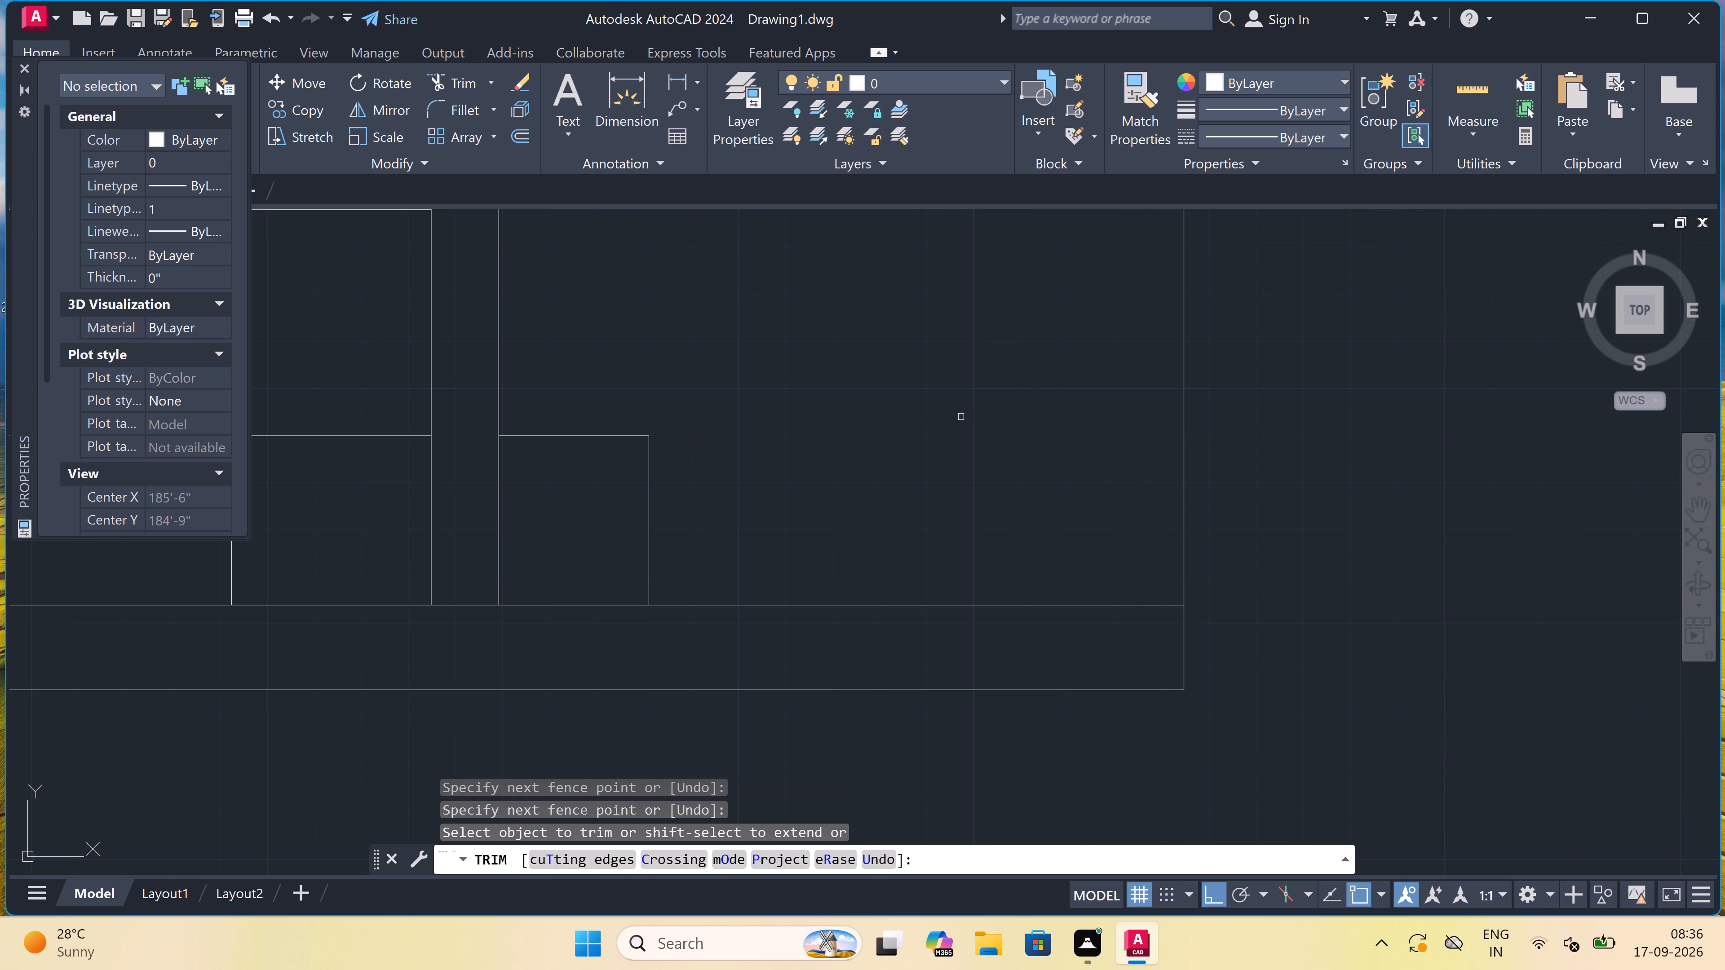
pyautogui.scroll(-2, 941, 434)
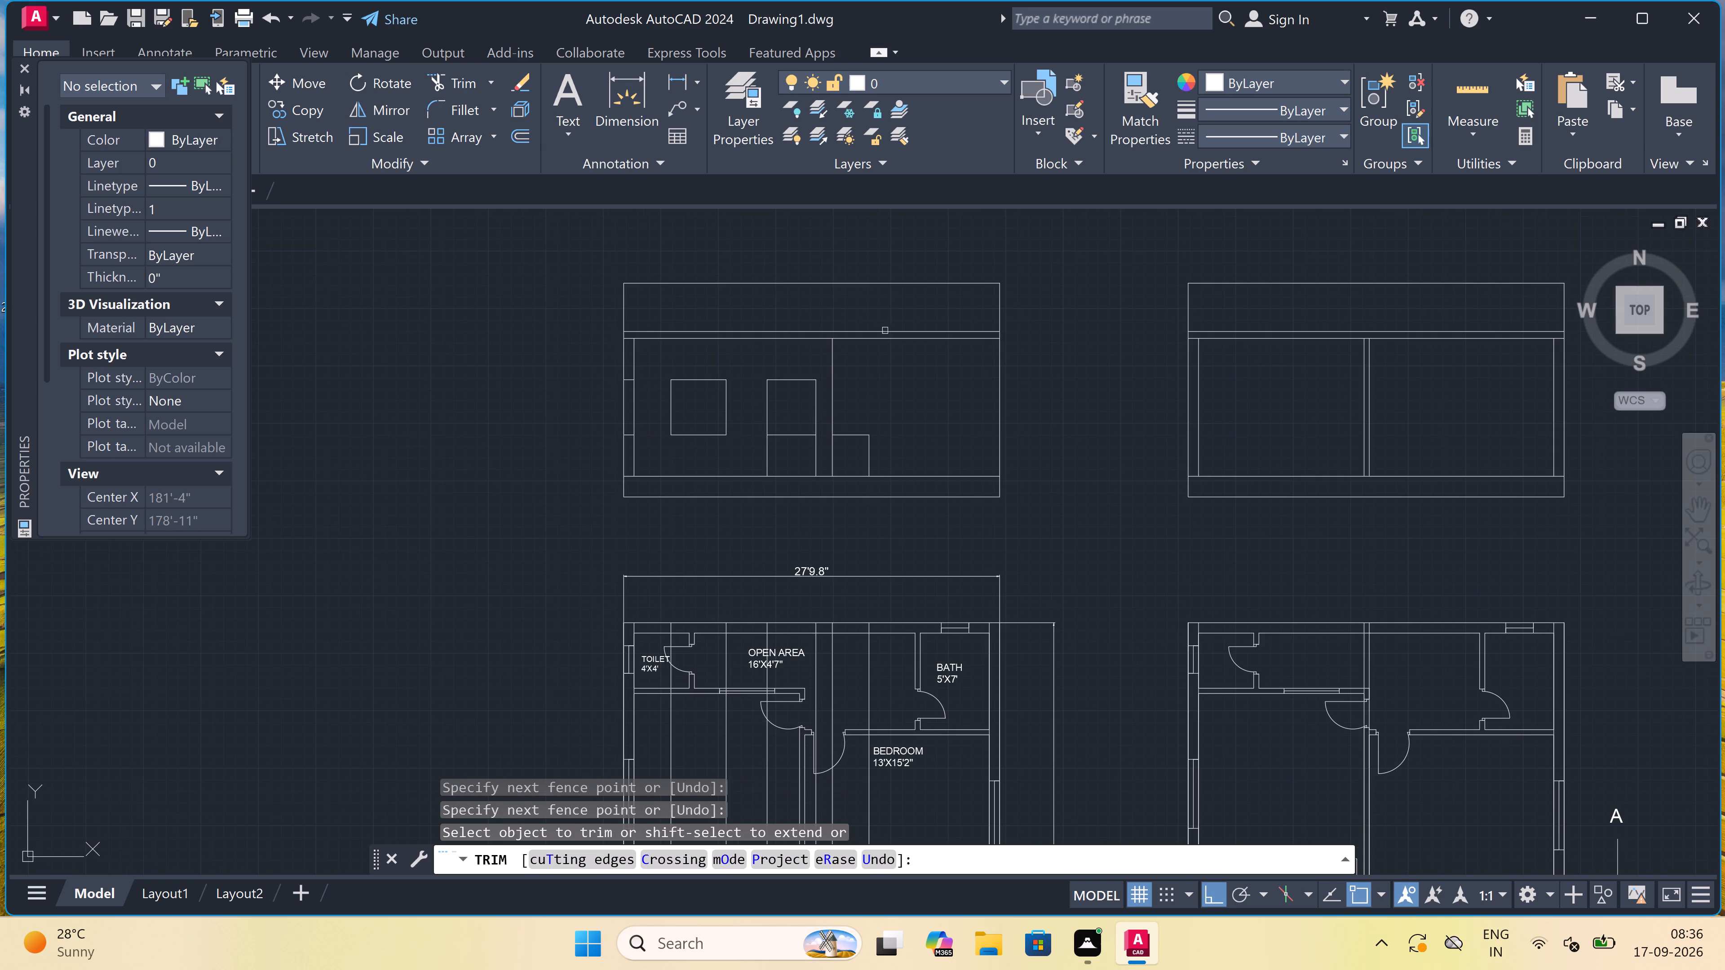
# Trim the horizontal sill line crossing the door opening in the elevation above the labelled plan.
pyautogui.scroll(2, 800, 441)
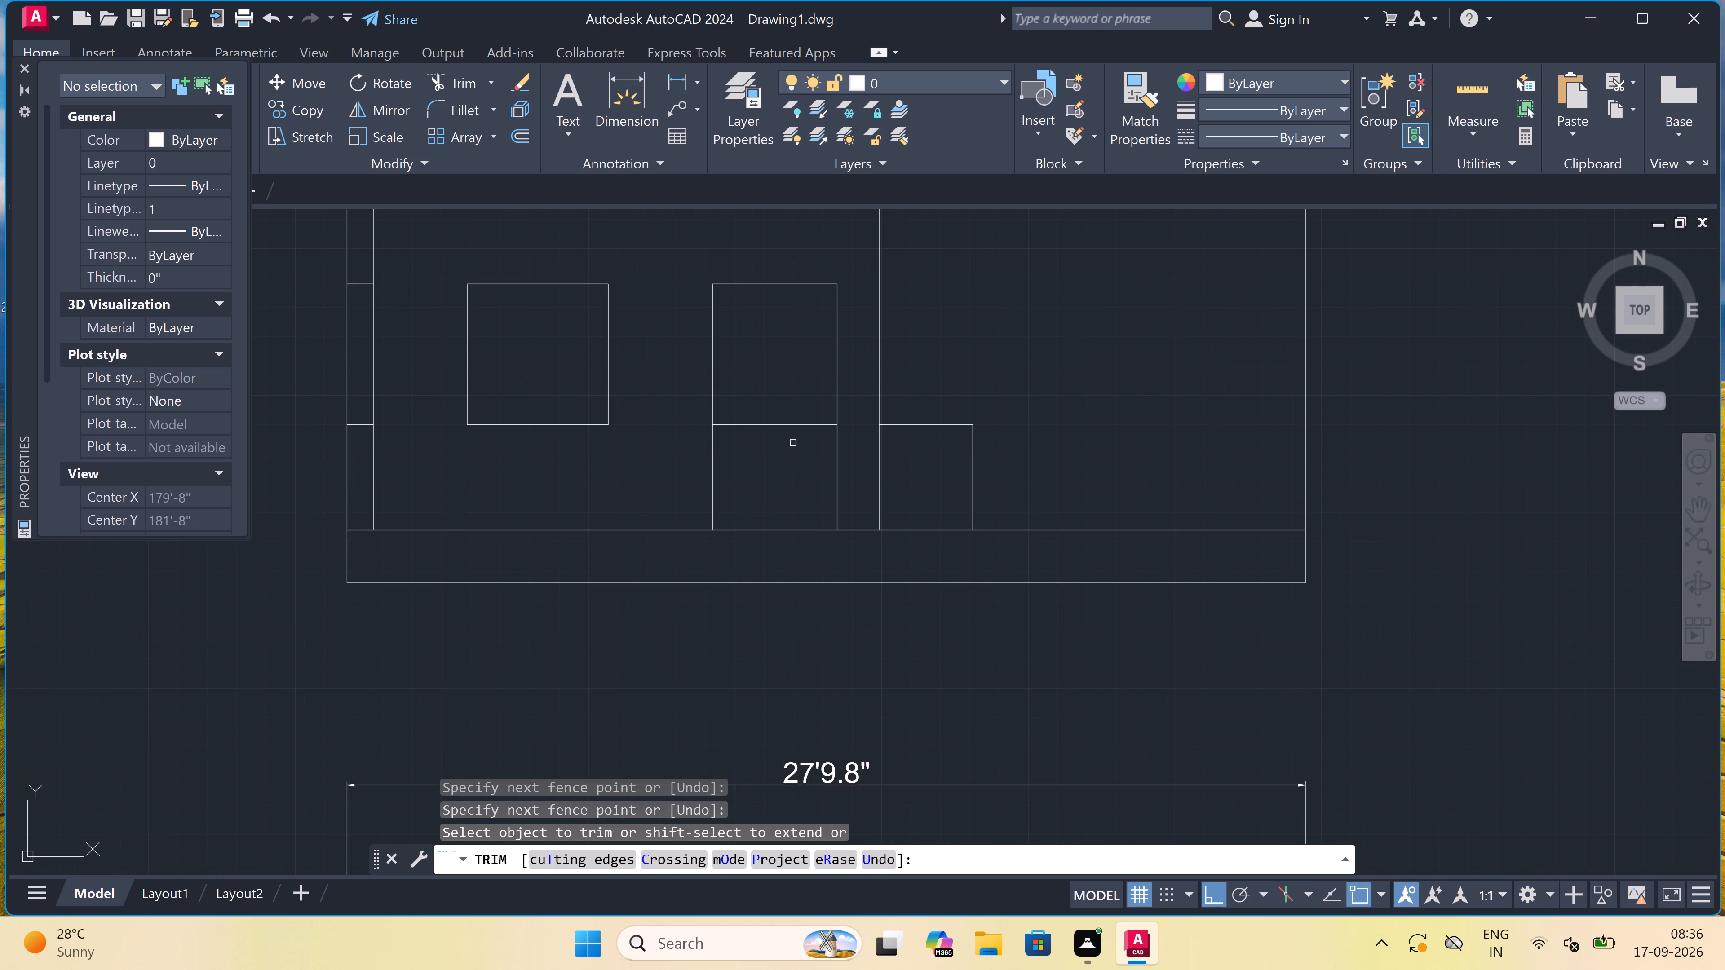
pyautogui.click(793, 443)
pyautogui.click(787, 405)
# Trim the two short horizontal opening lines inside the left wall of the same elevation.
pyautogui.scroll(-4, 788, 407)
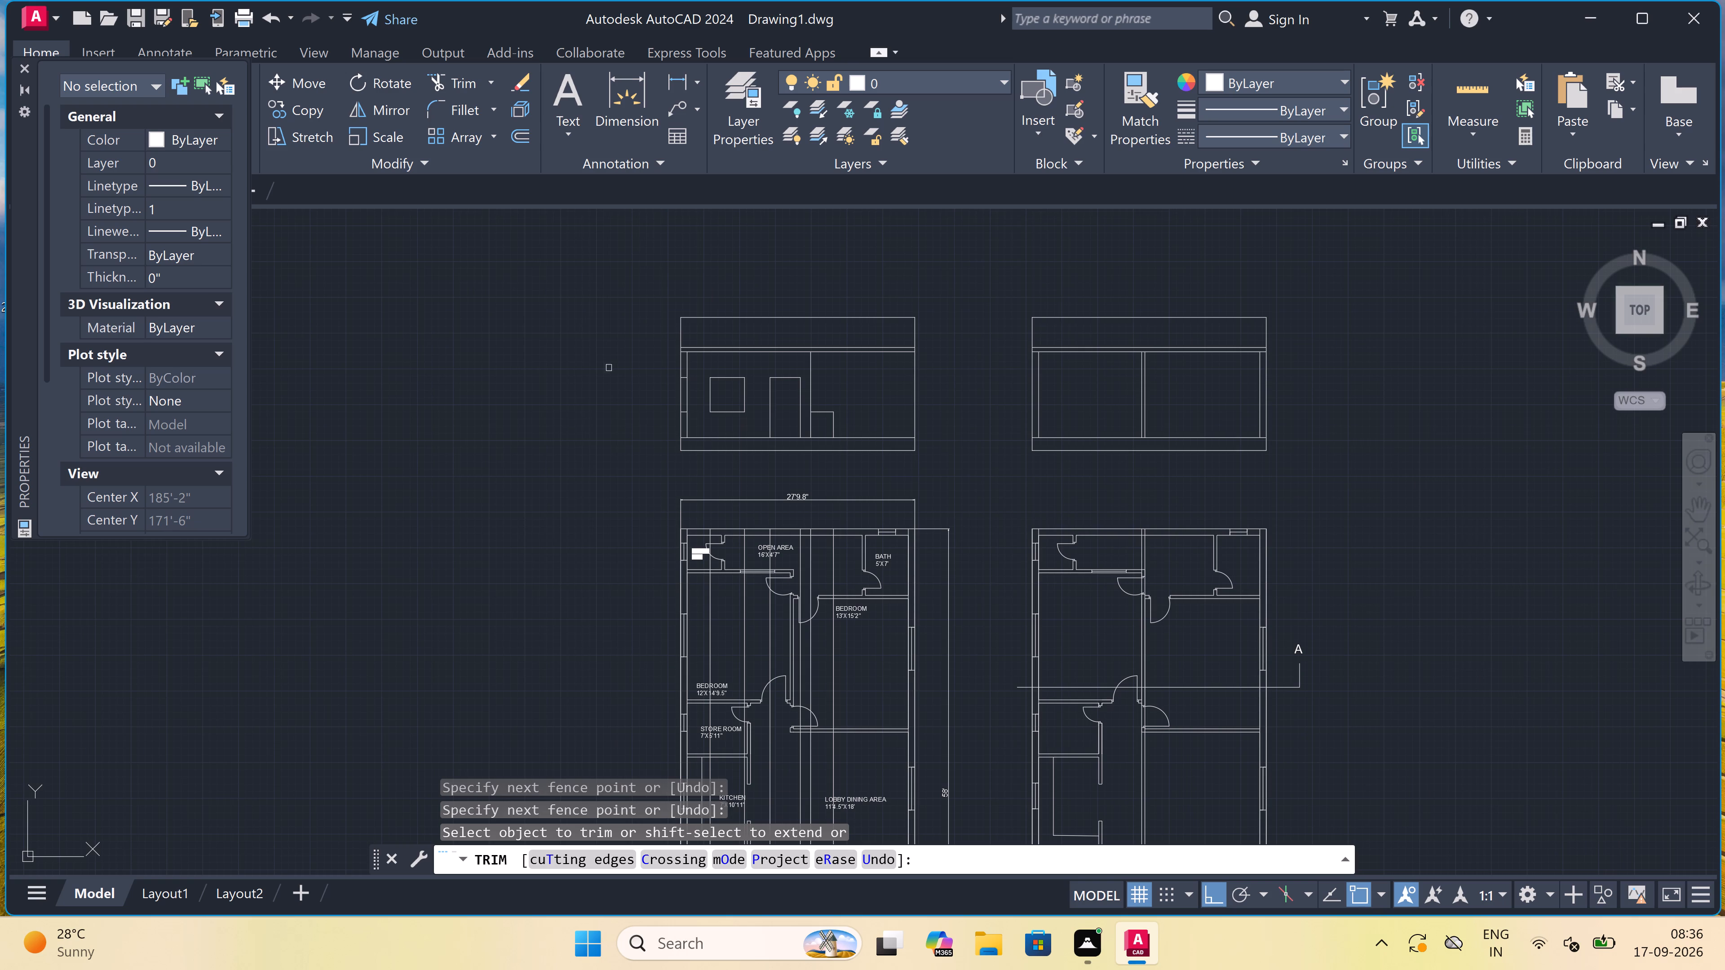
pyautogui.scroll(2, 682, 373)
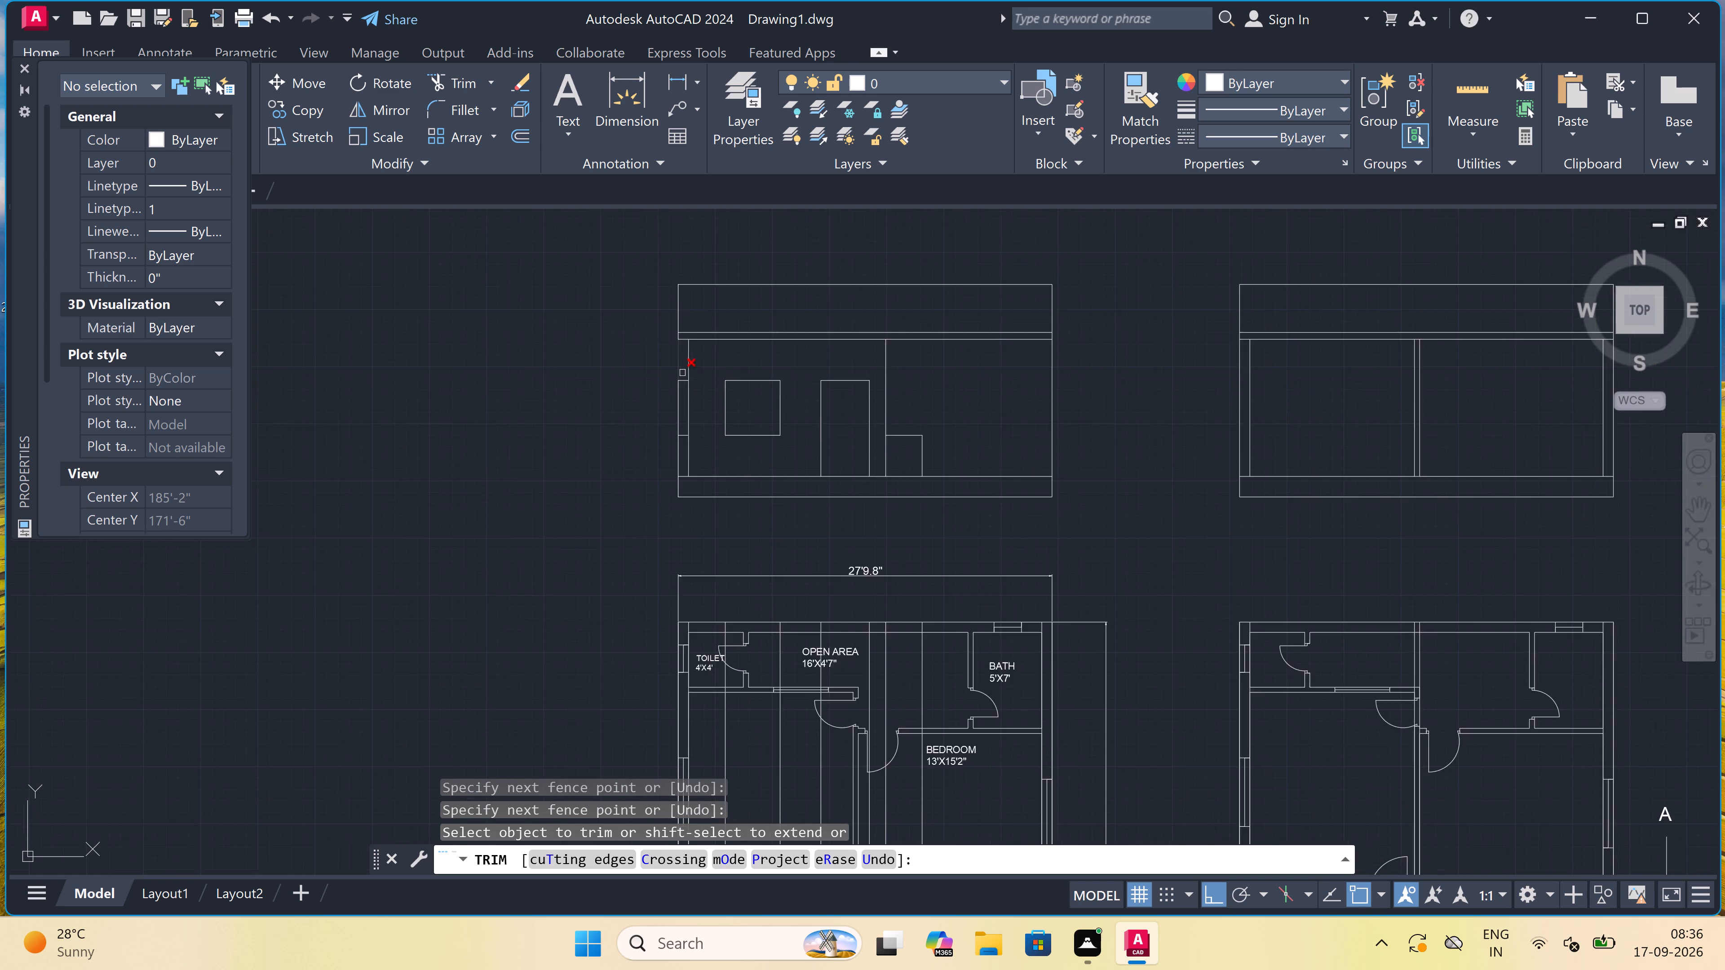
pyautogui.scroll(2, 687, 419)
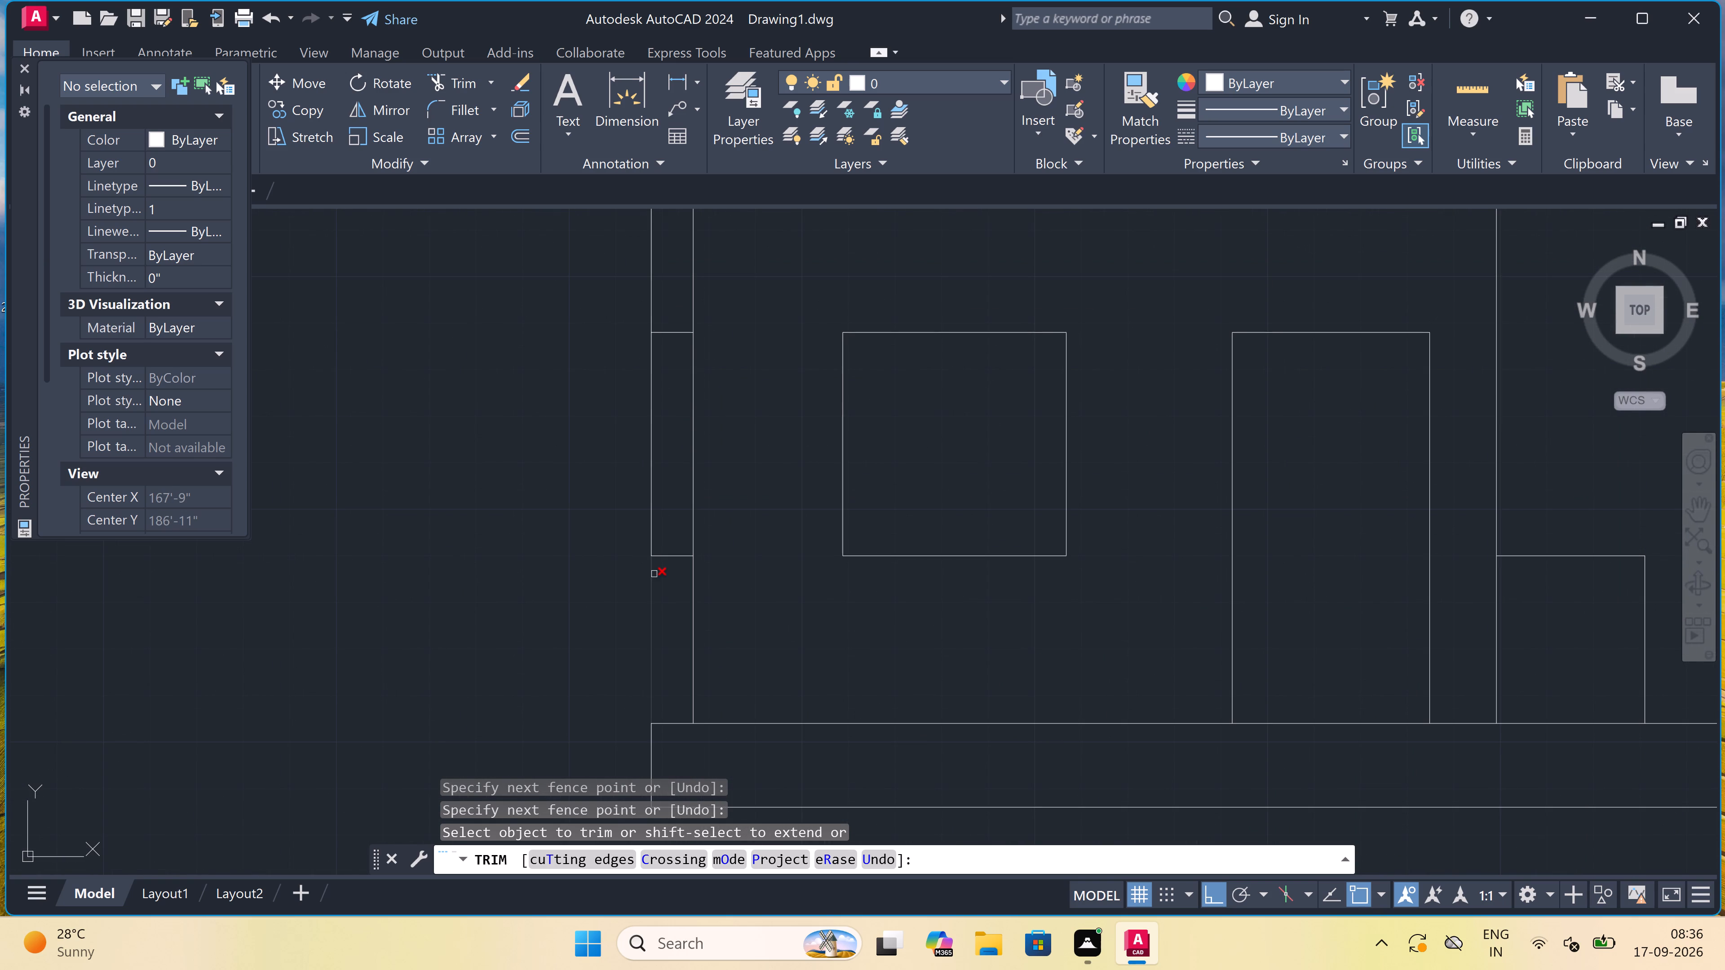
pyautogui.click(667, 583)
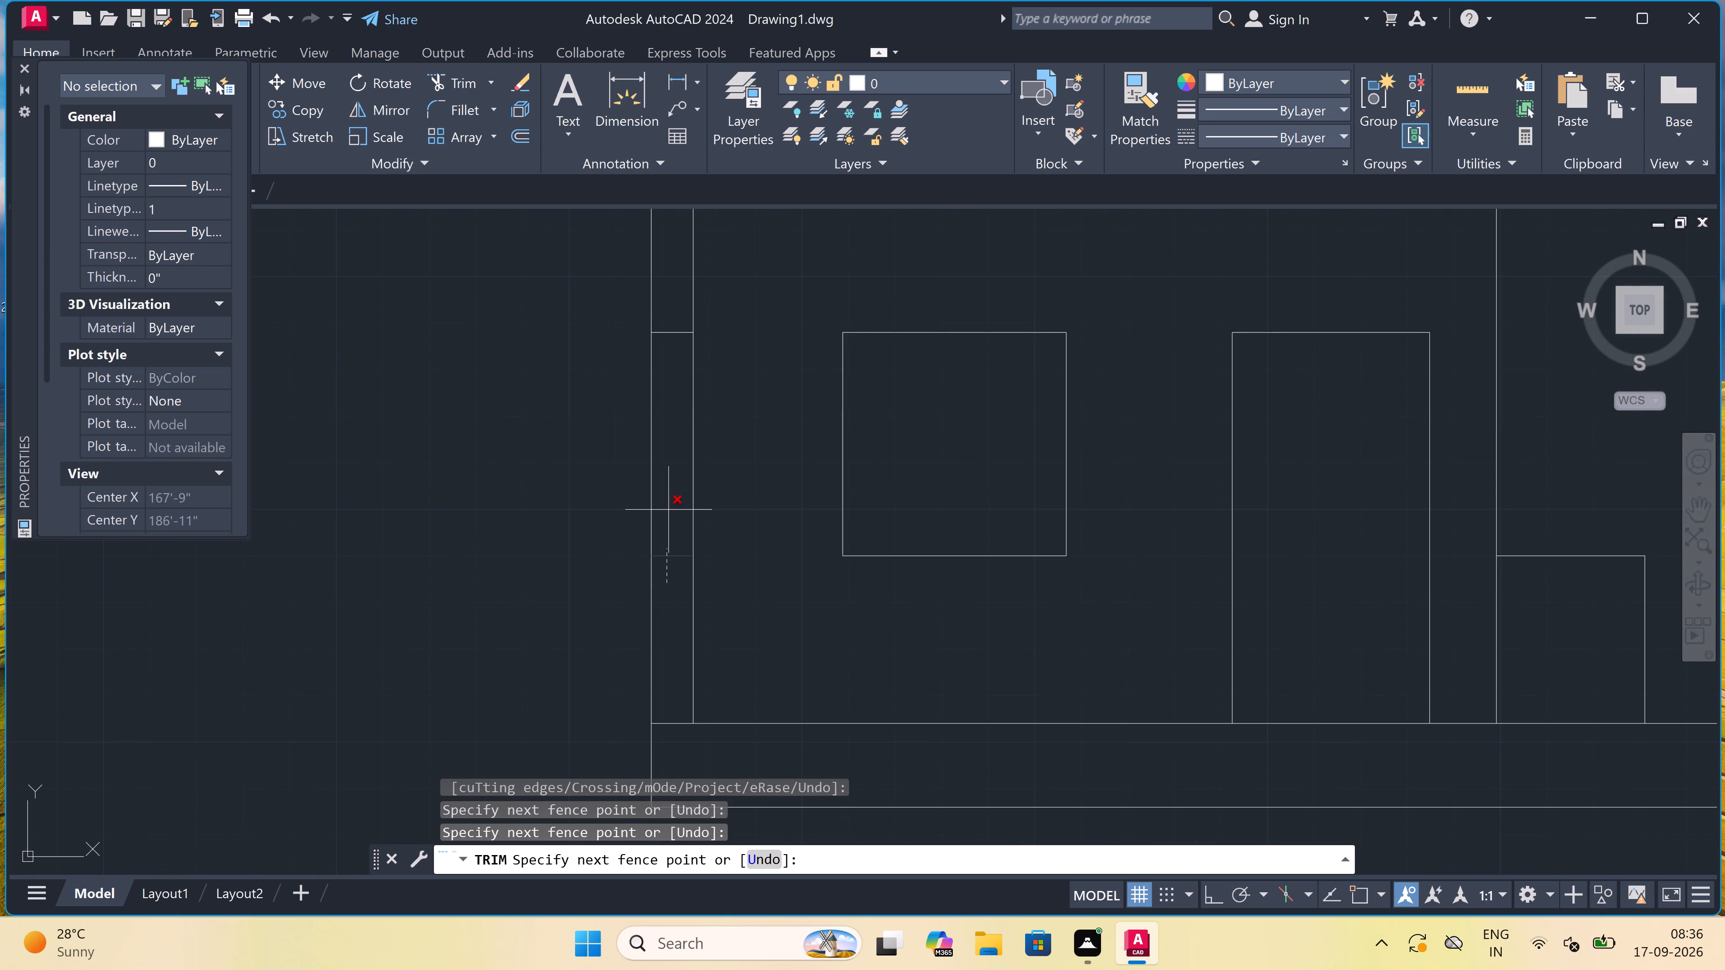
pyautogui.click(662, 313)
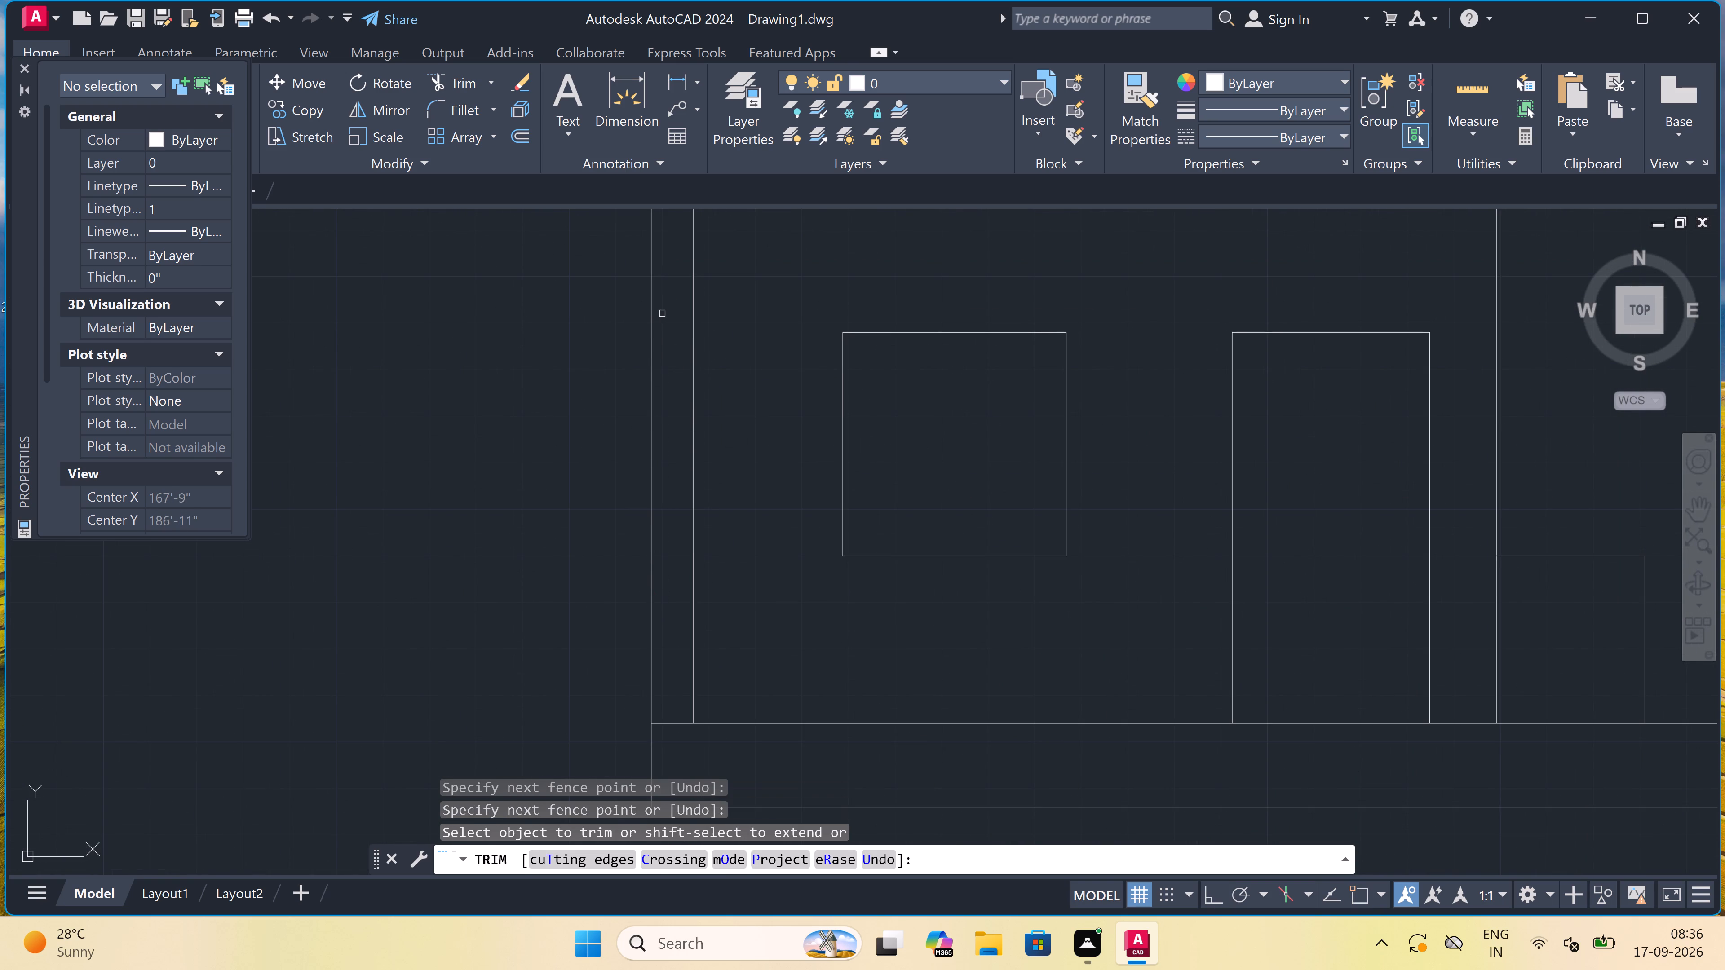
pyautogui.press('Escape')
# Erase the inner vertical line of the elevation's left wall.
pyautogui.scroll(-2, 662, 317)
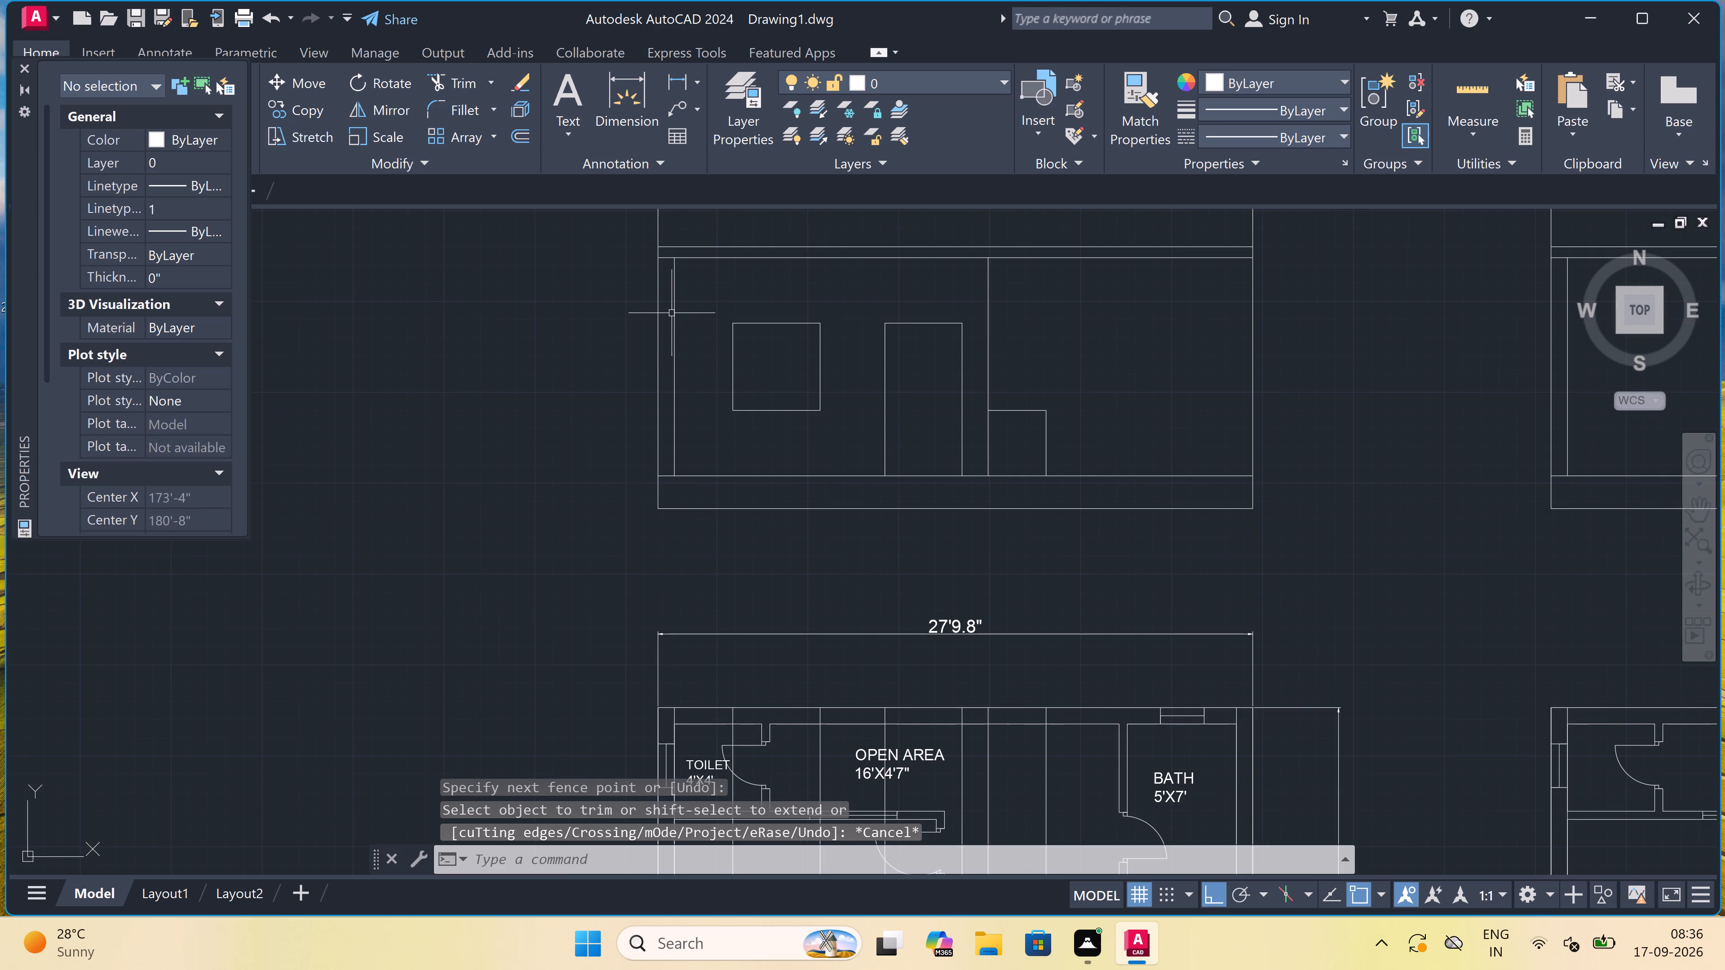
pyautogui.click(672, 313)
pyautogui.press('Delete')
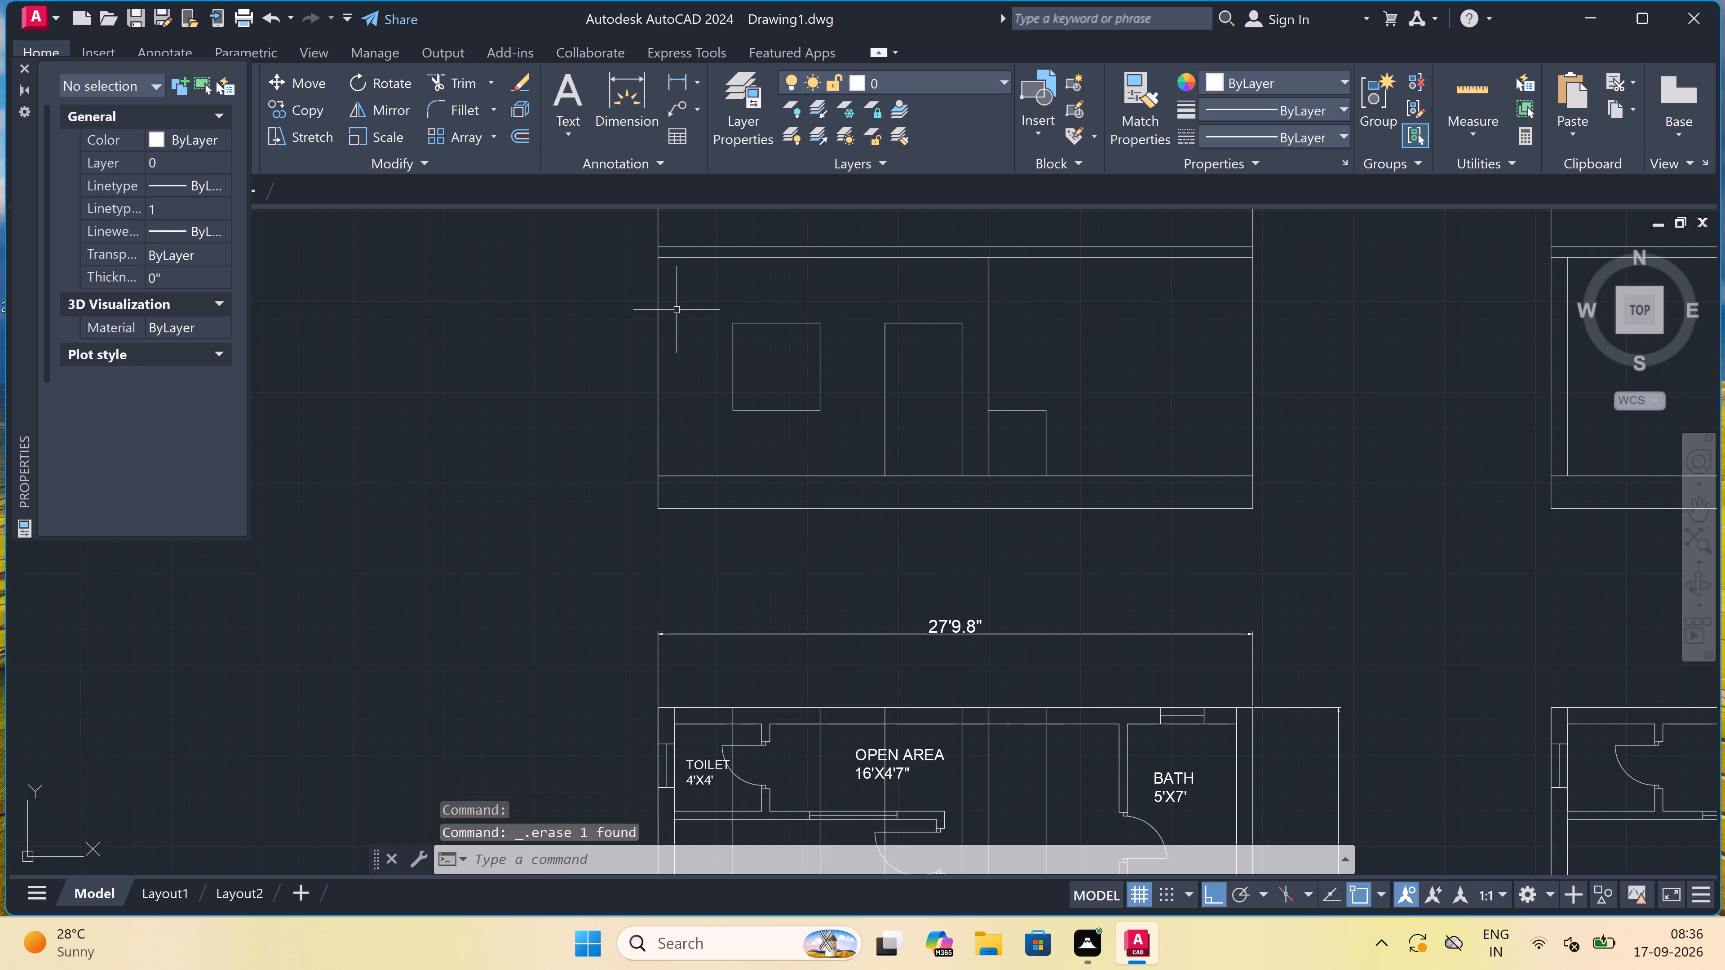
# Draw a step outline through the bottom floor band, down from the low box's left corner, along the base and up to the floor line.
pyautogui.write('L')
pyautogui.press('space')
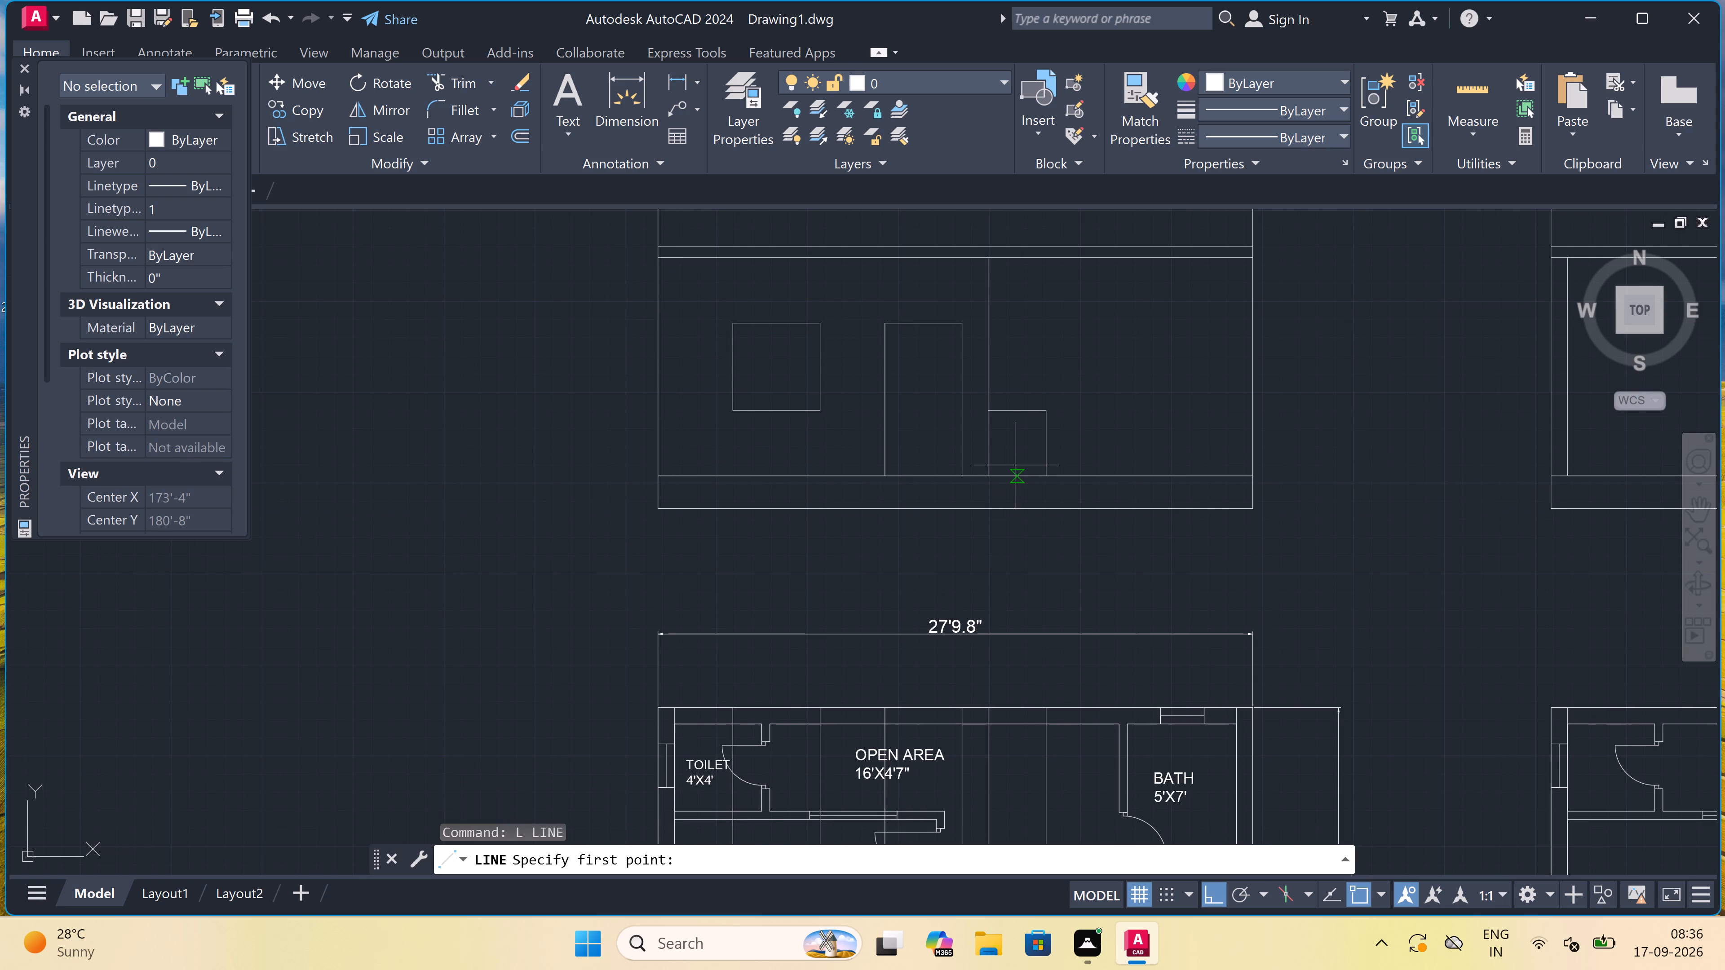
pyautogui.scroll(2, 1016, 467)
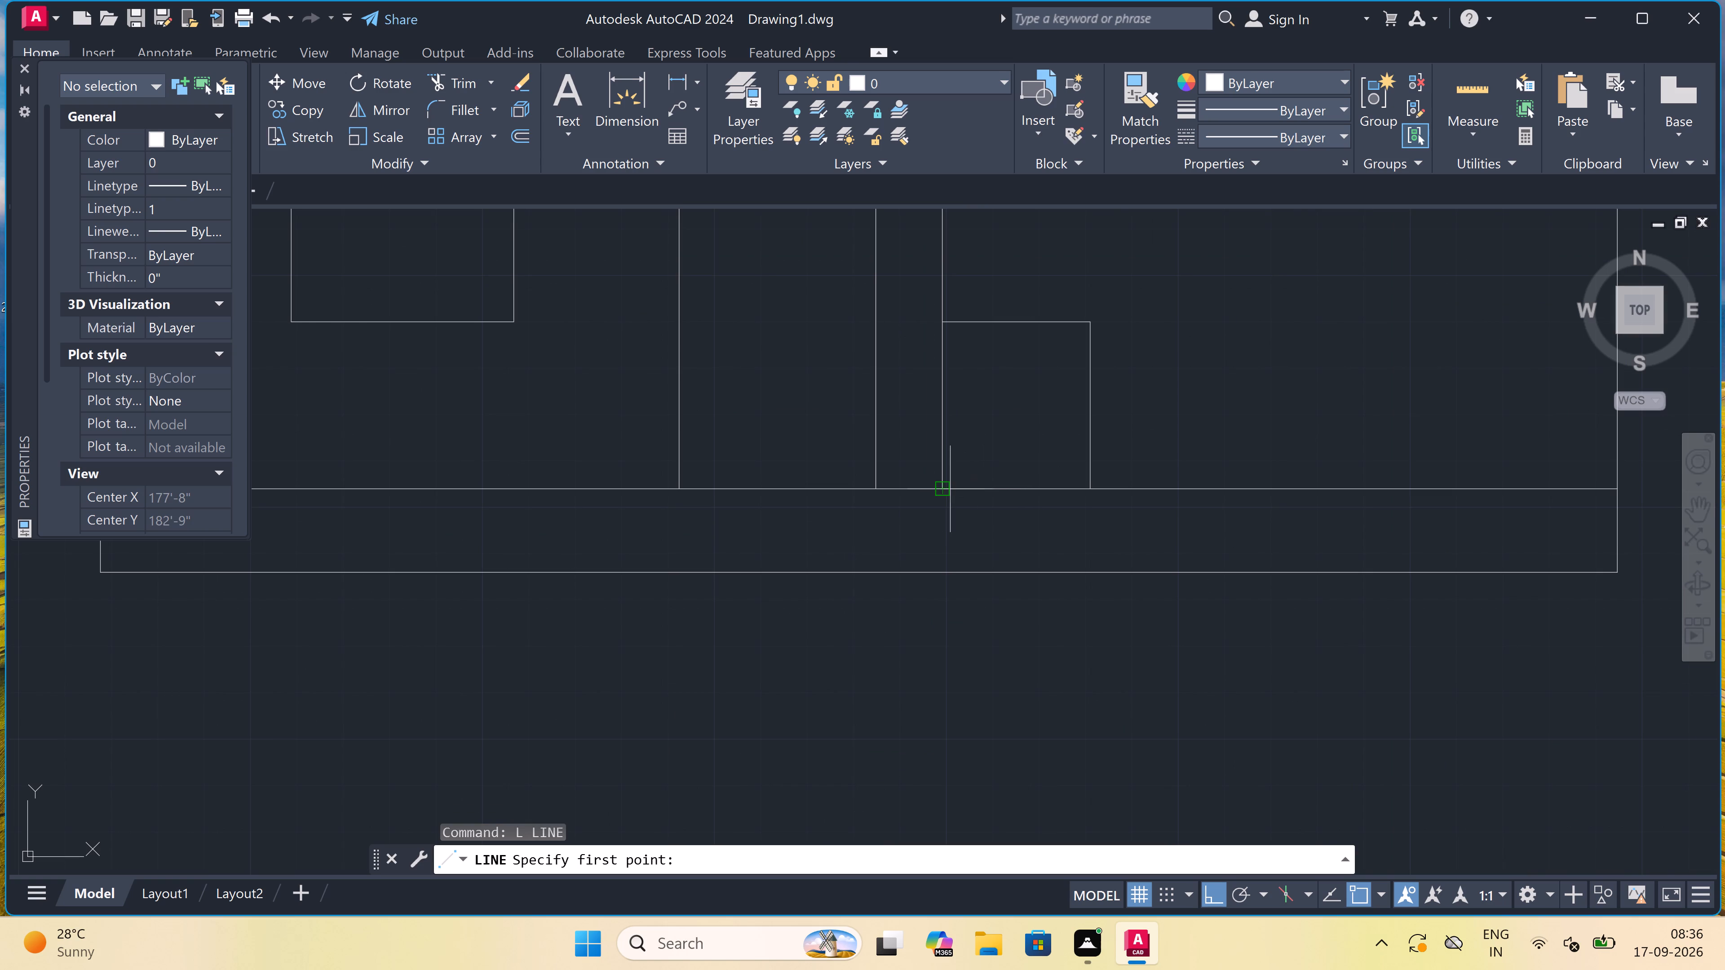
pyautogui.click(947, 484)
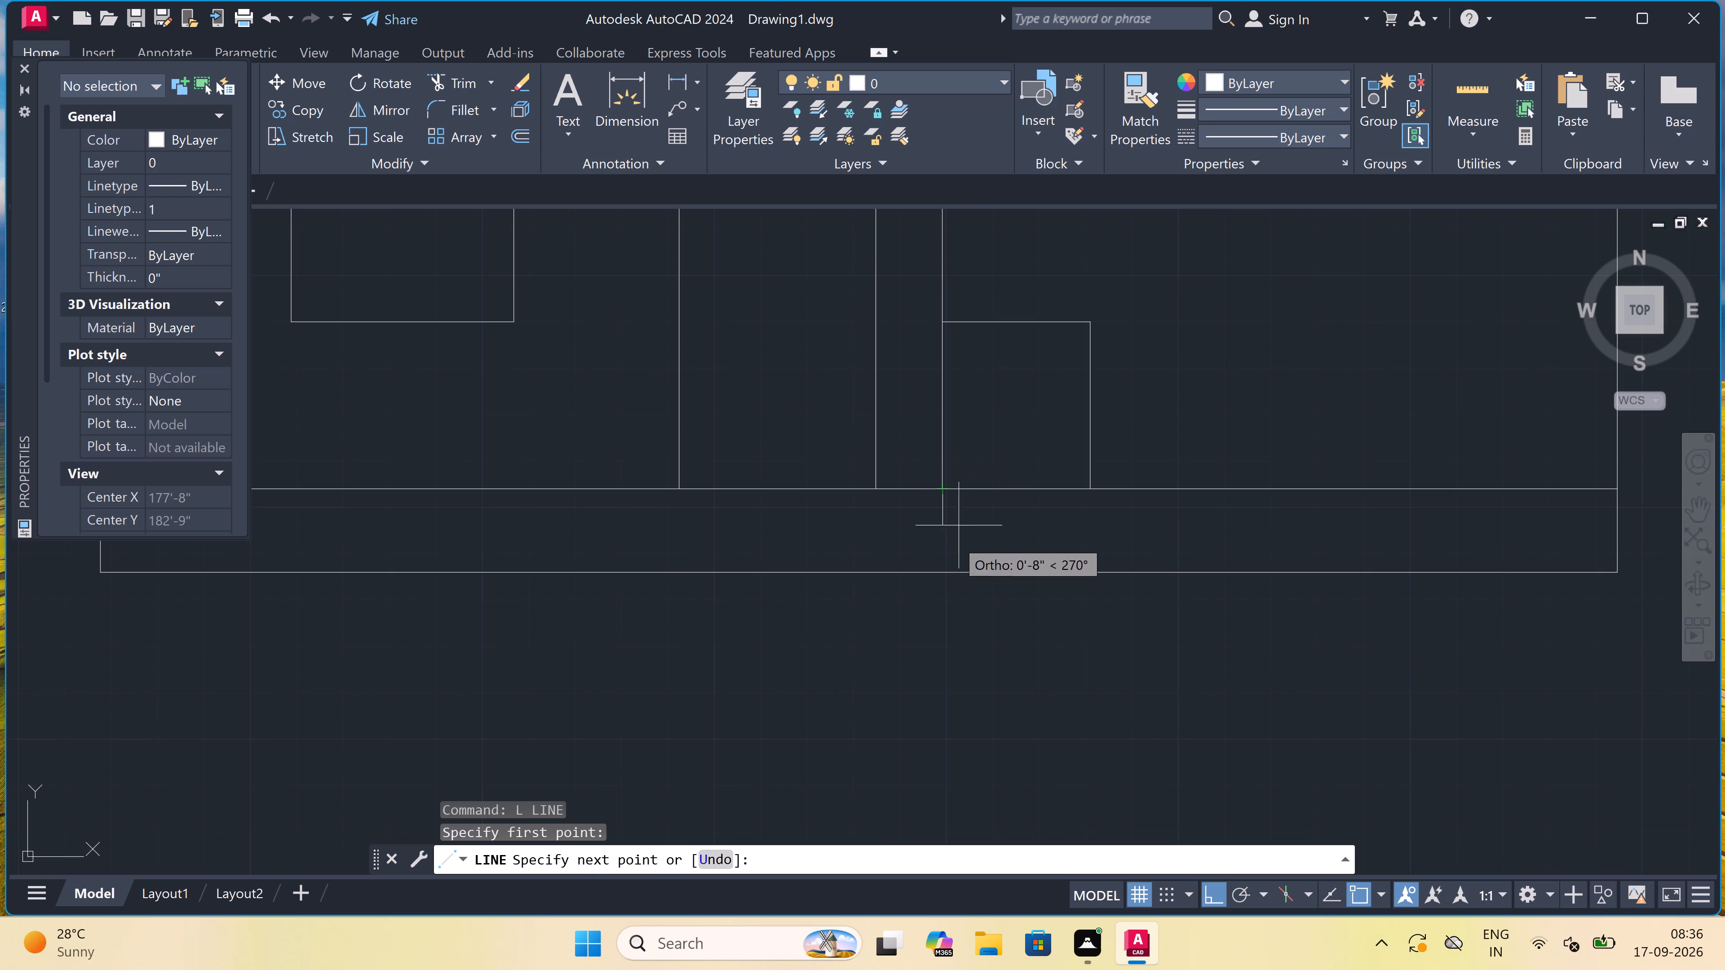
pyautogui.click(939, 568)
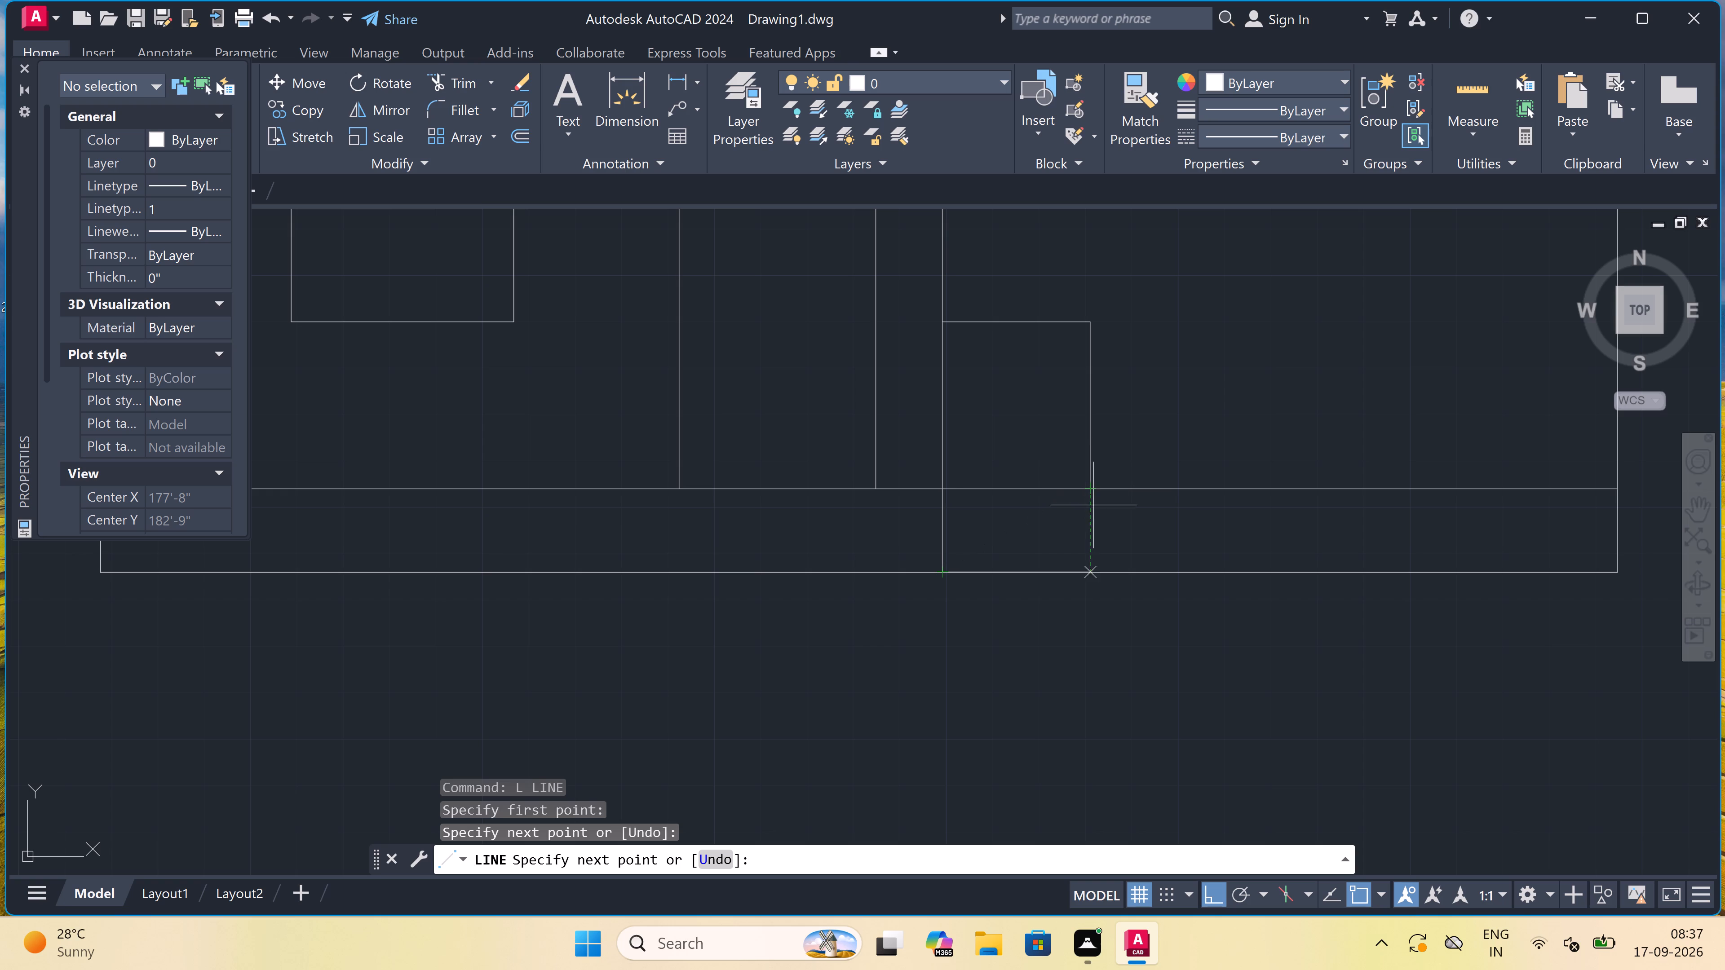
pyautogui.click(1094, 573)
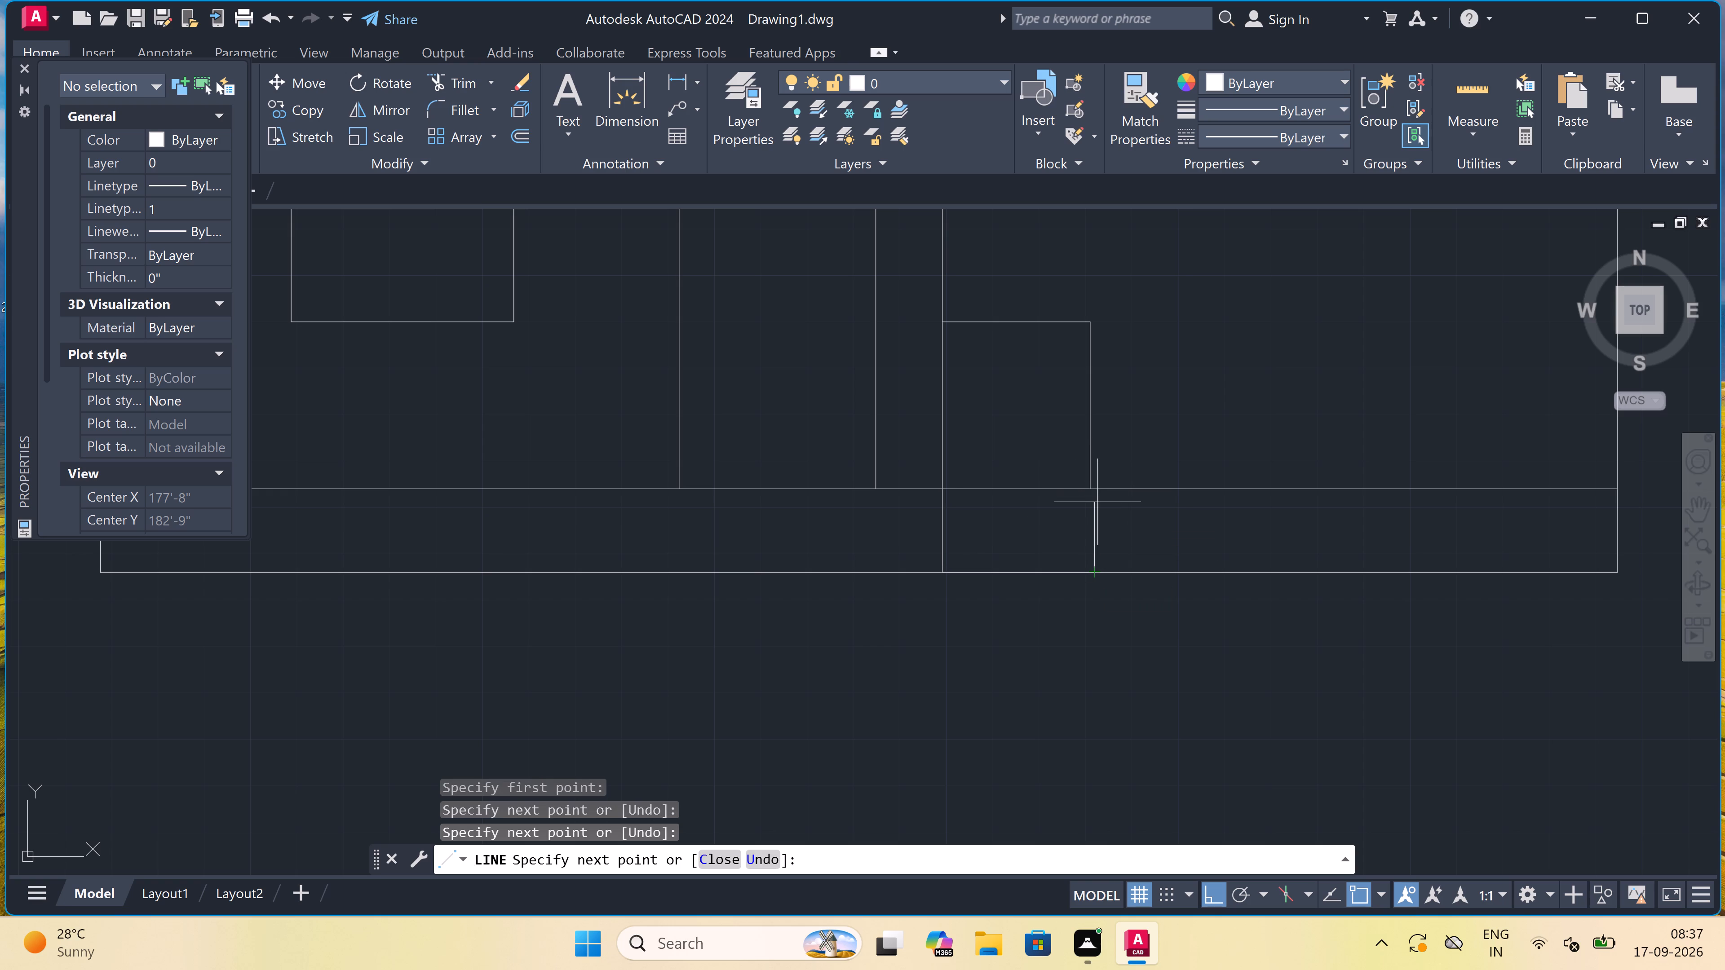
pyautogui.scroll(3, 1097, 501)
pyautogui.scroll(2, 1069, 453)
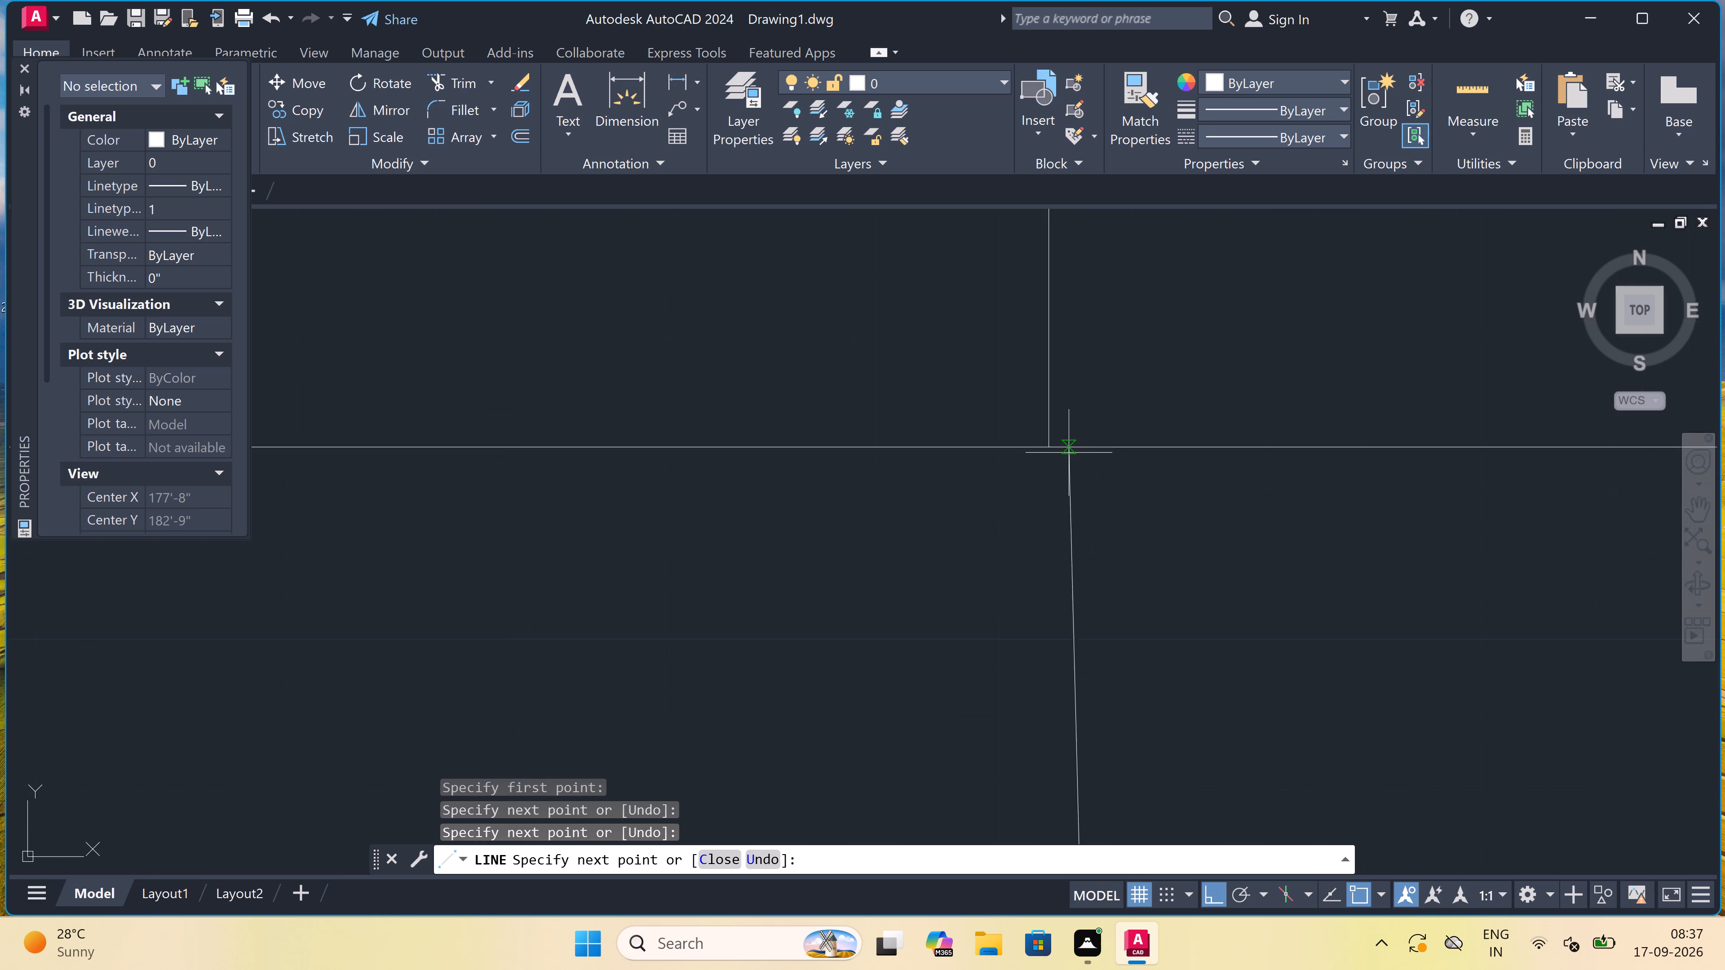
pyautogui.scroll(3, 1078, 447)
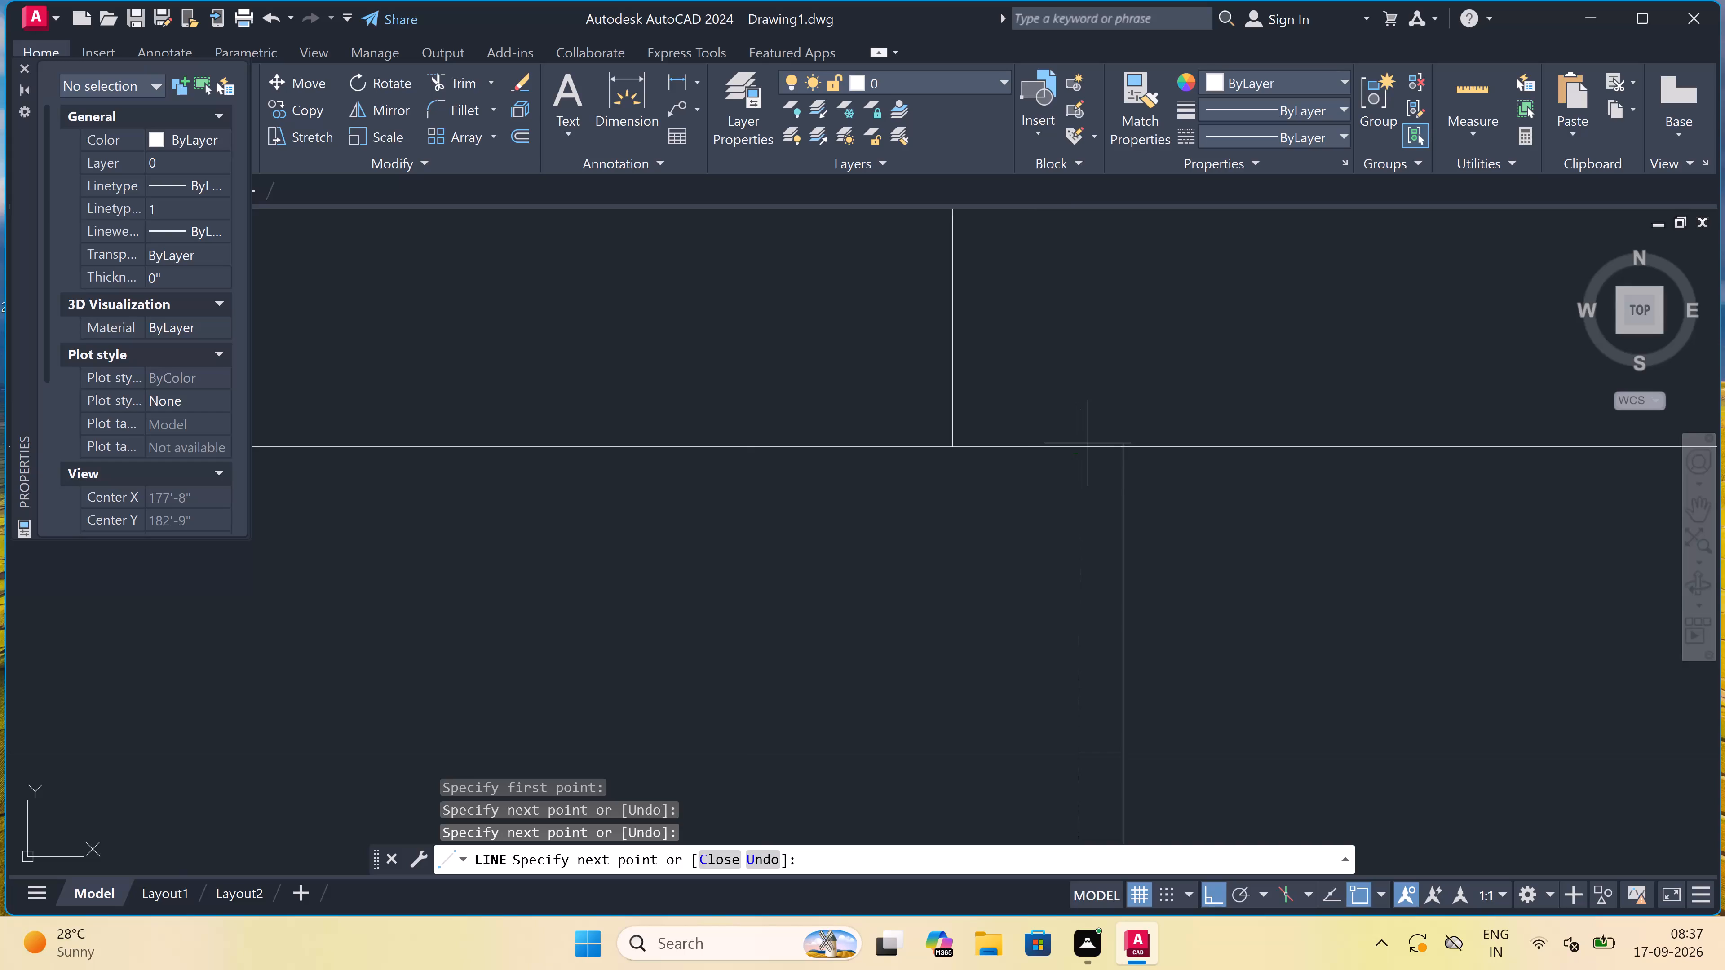
pyautogui.click(1122, 451)
pyautogui.press('Escape')
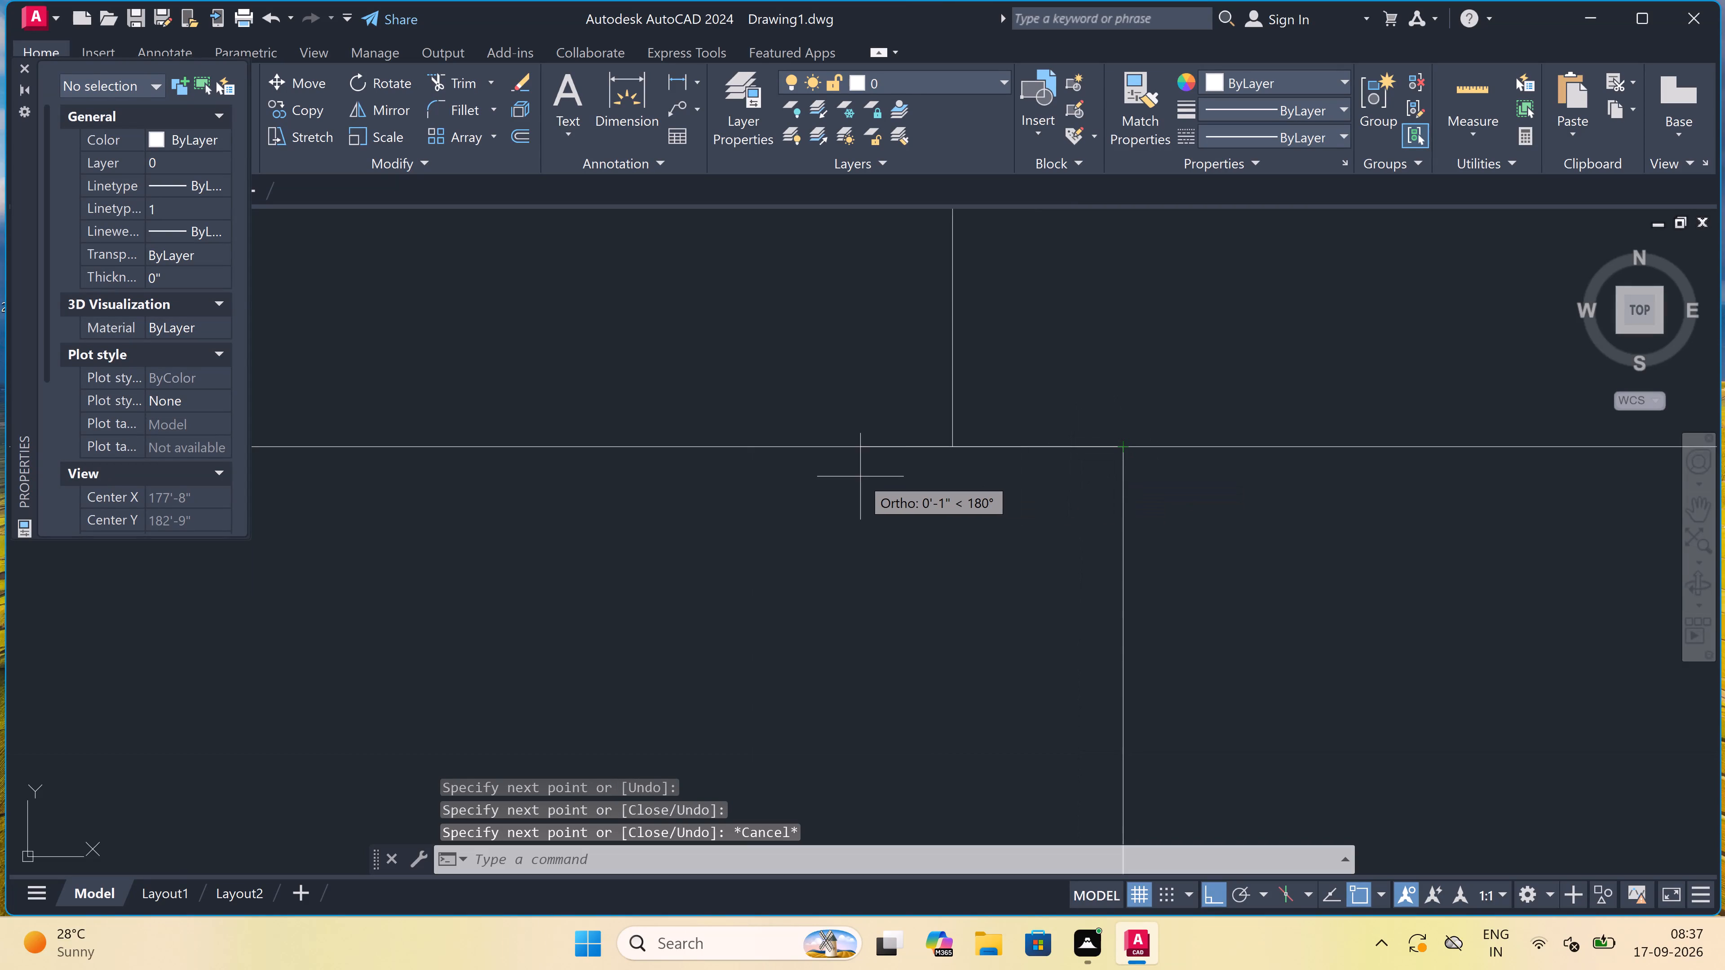
# Draw a vertical line from the low box's lower right corner to the band's base, and trim the misaligned vertical beside it.
pyautogui.scroll(-5, 854, 469)
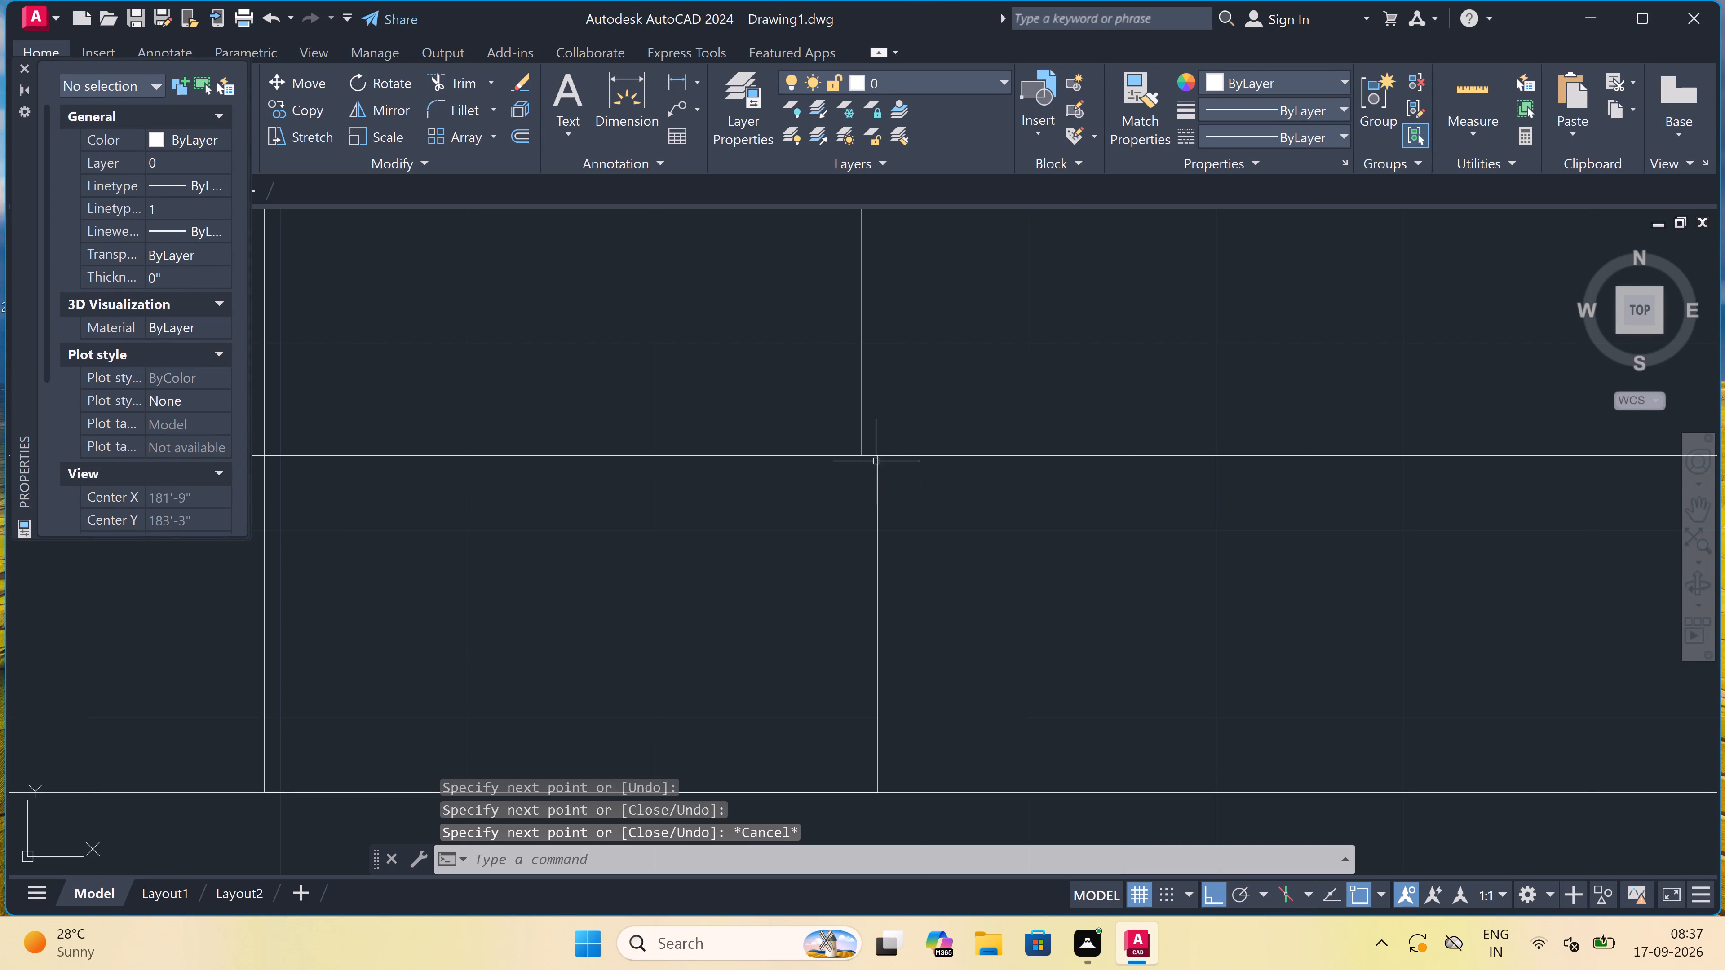
pyautogui.press('l')
pyautogui.press('space')
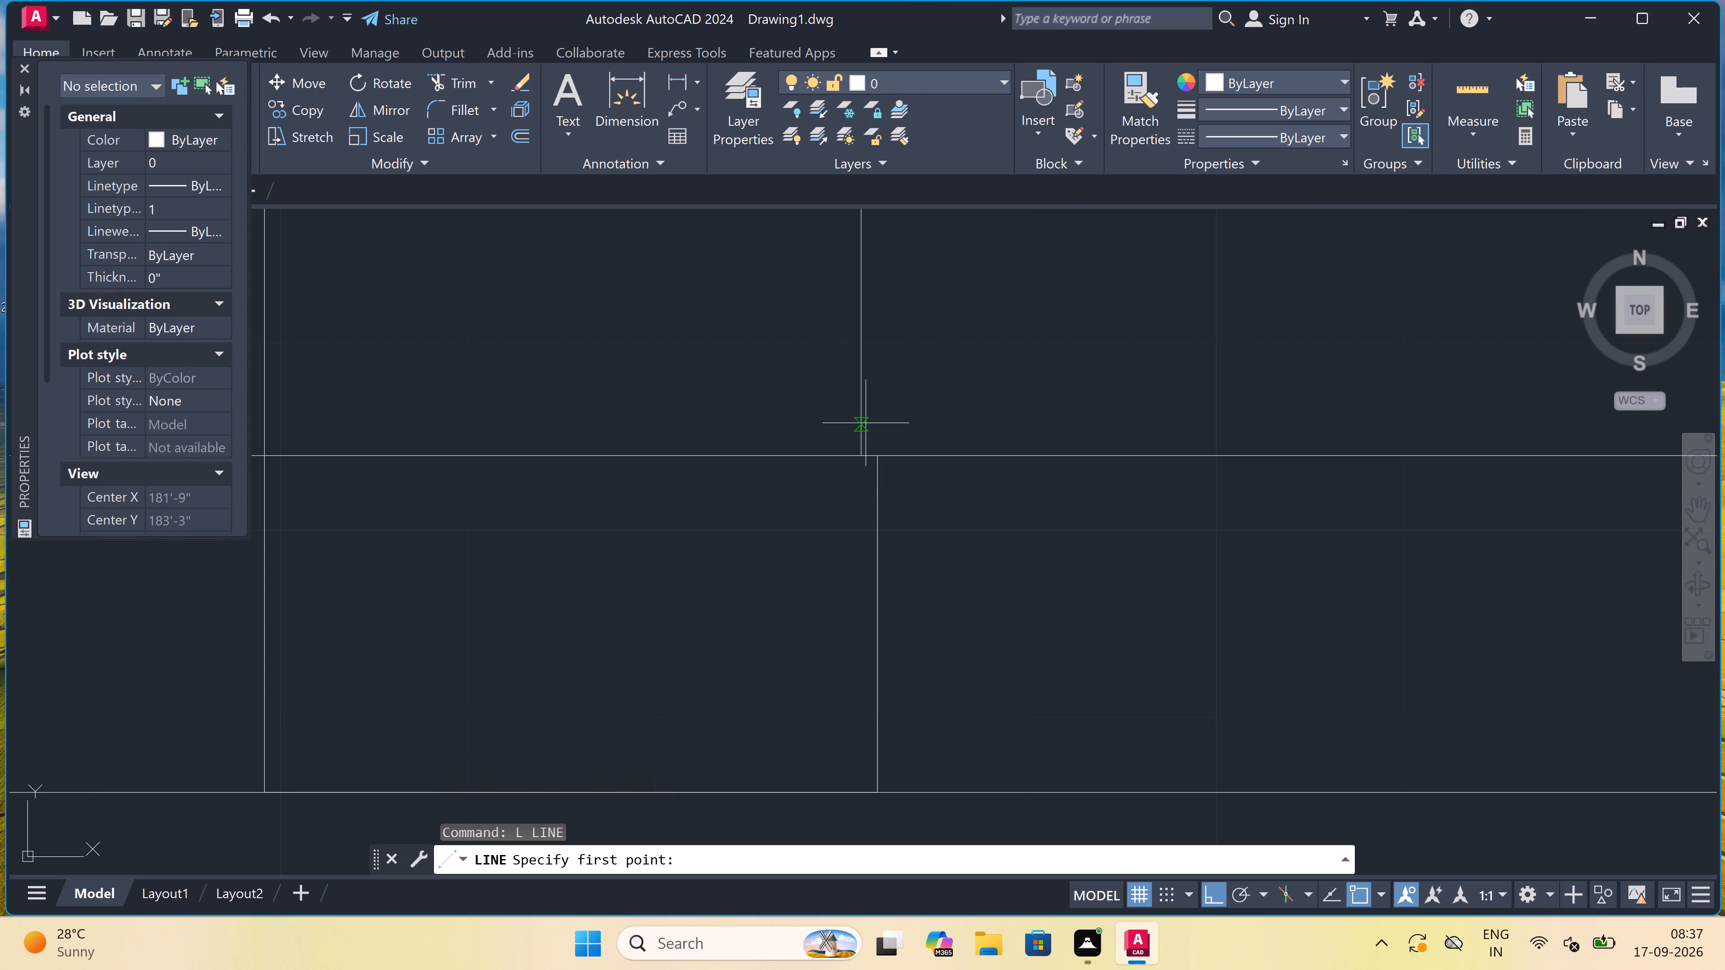
pyautogui.moveTo(867, 450); pyautogui.dragTo(870, 479)
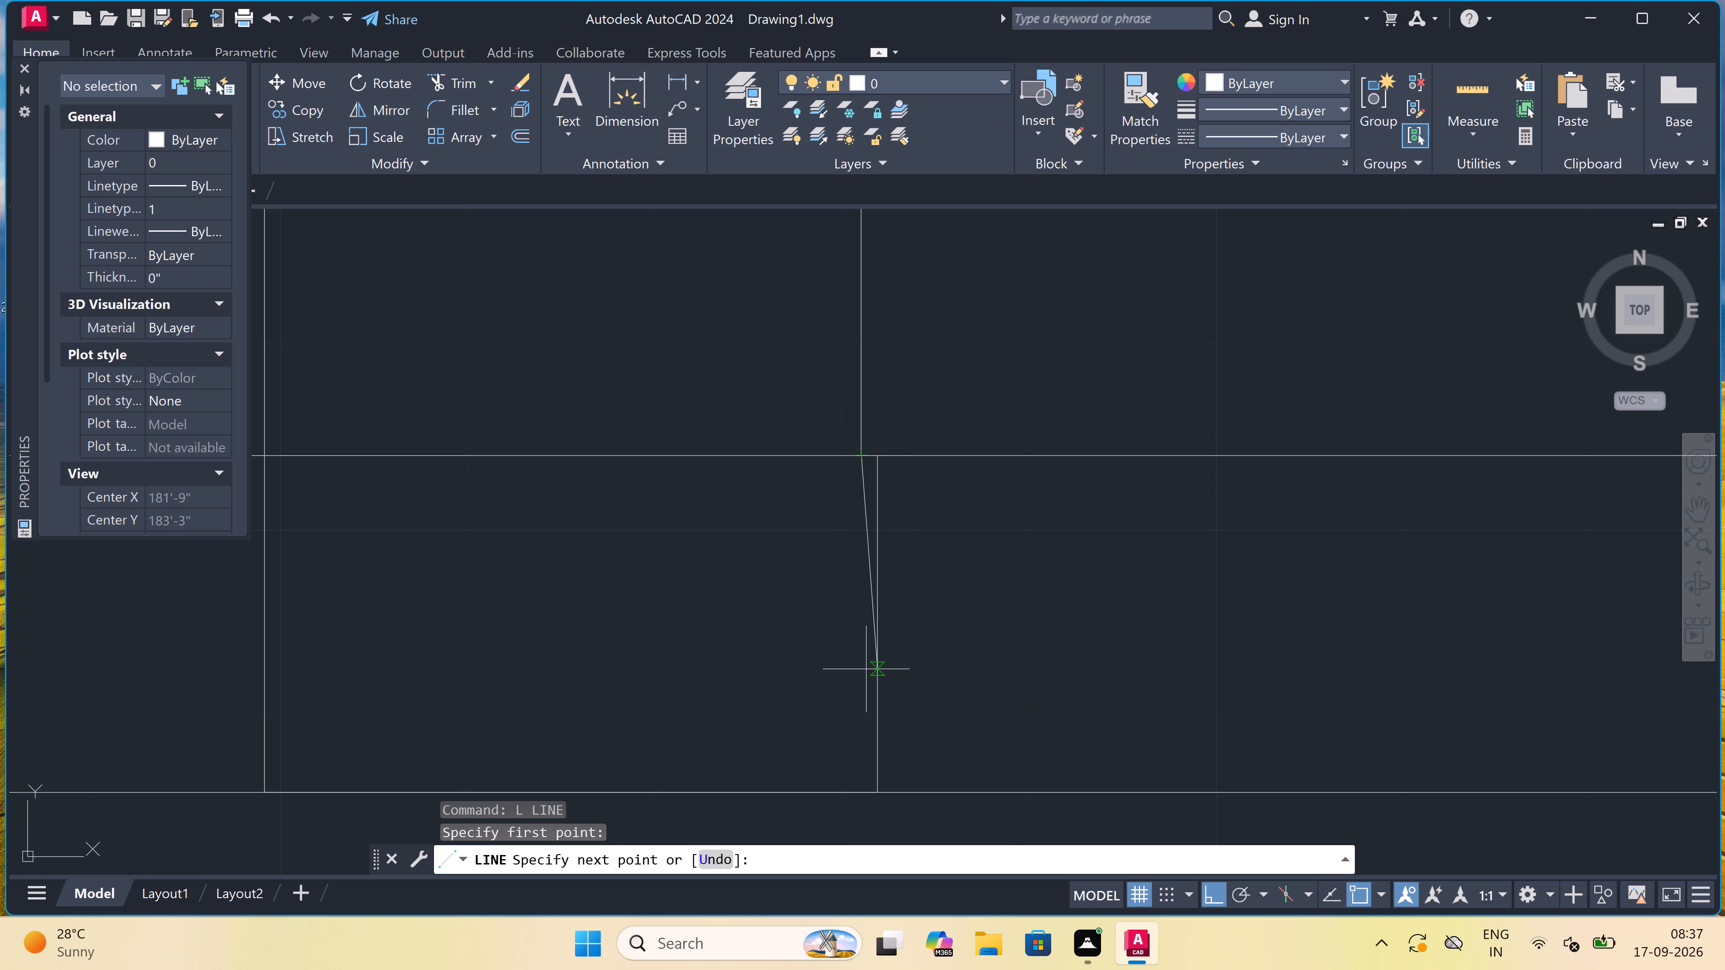
pyautogui.click(864, 790)
pyautogui.press('Escape')
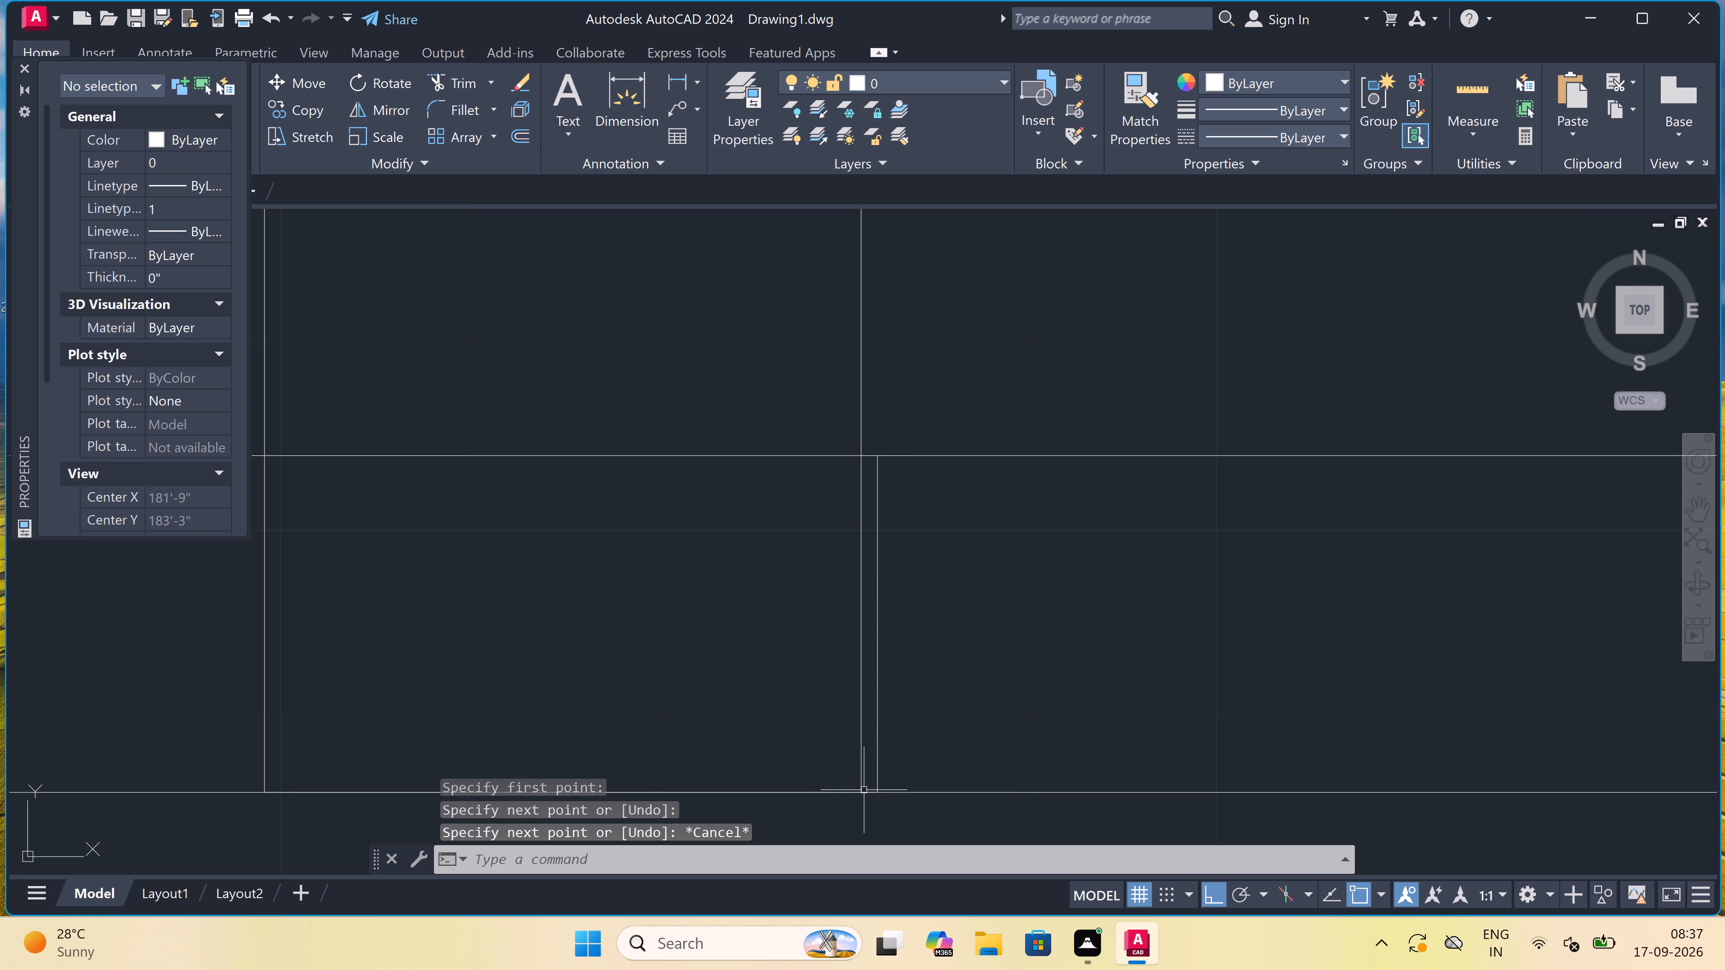
pyautogui.write('TR')
pyautogui.press('space')
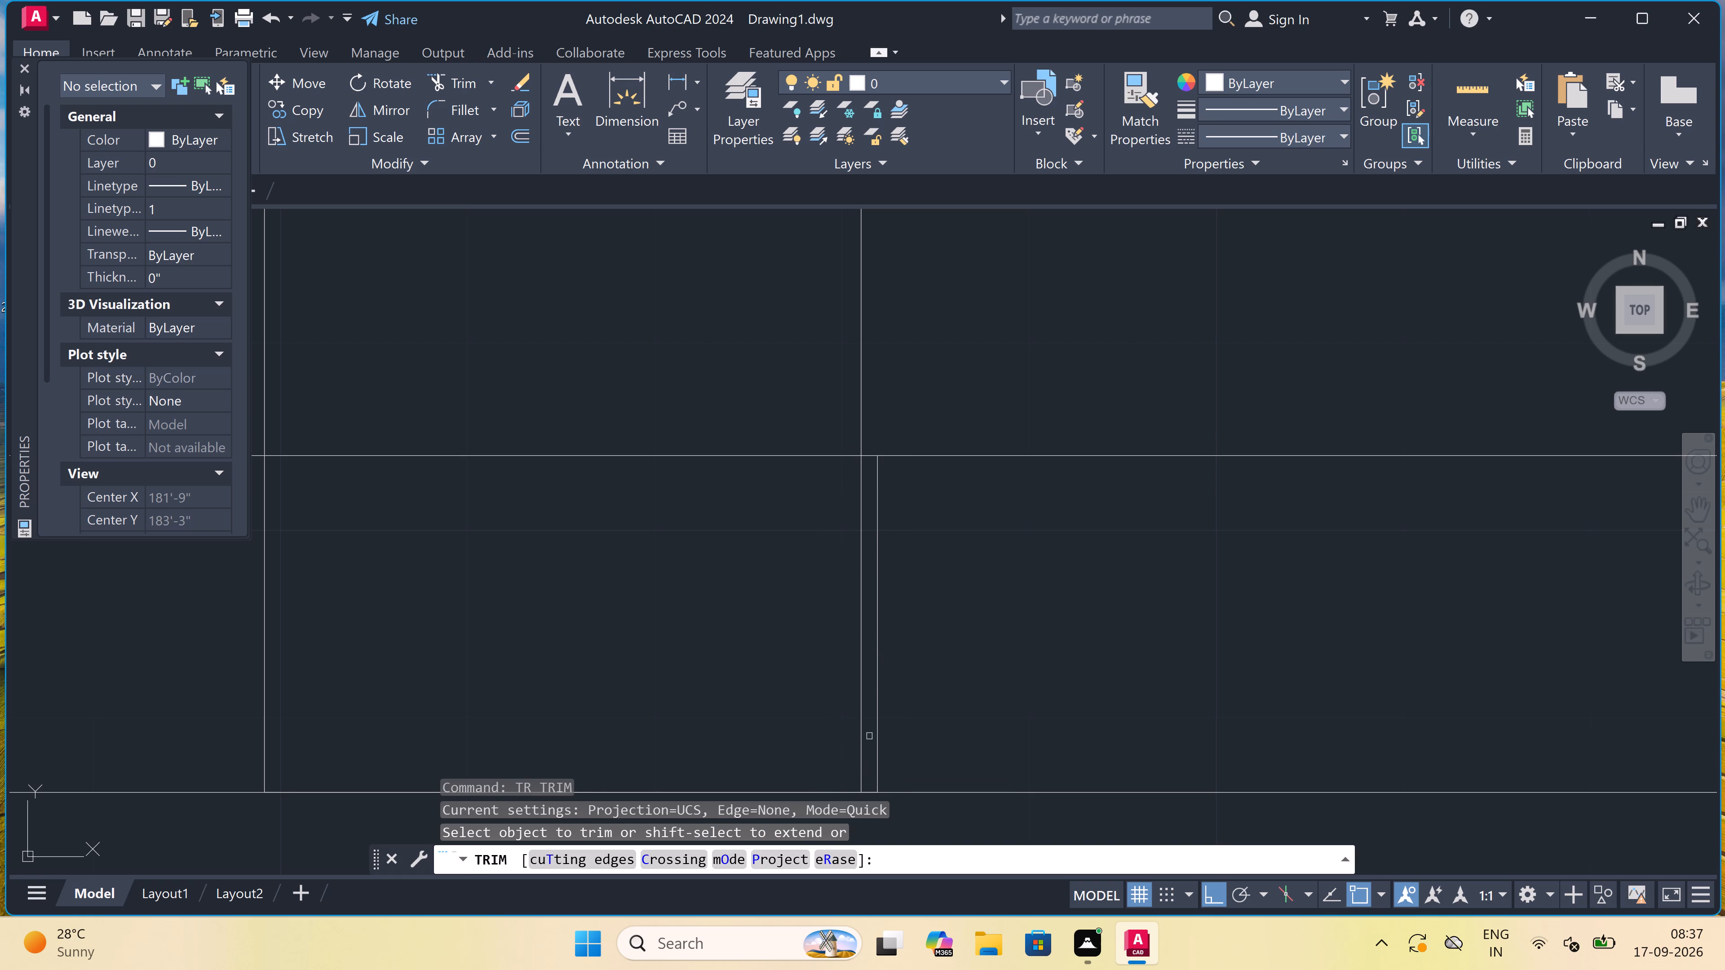
pyautogui.click(879, 723)
# Trim the low box's top edge and right edge above the floor line.
pyautogui.scroll(-1, 879, 723)
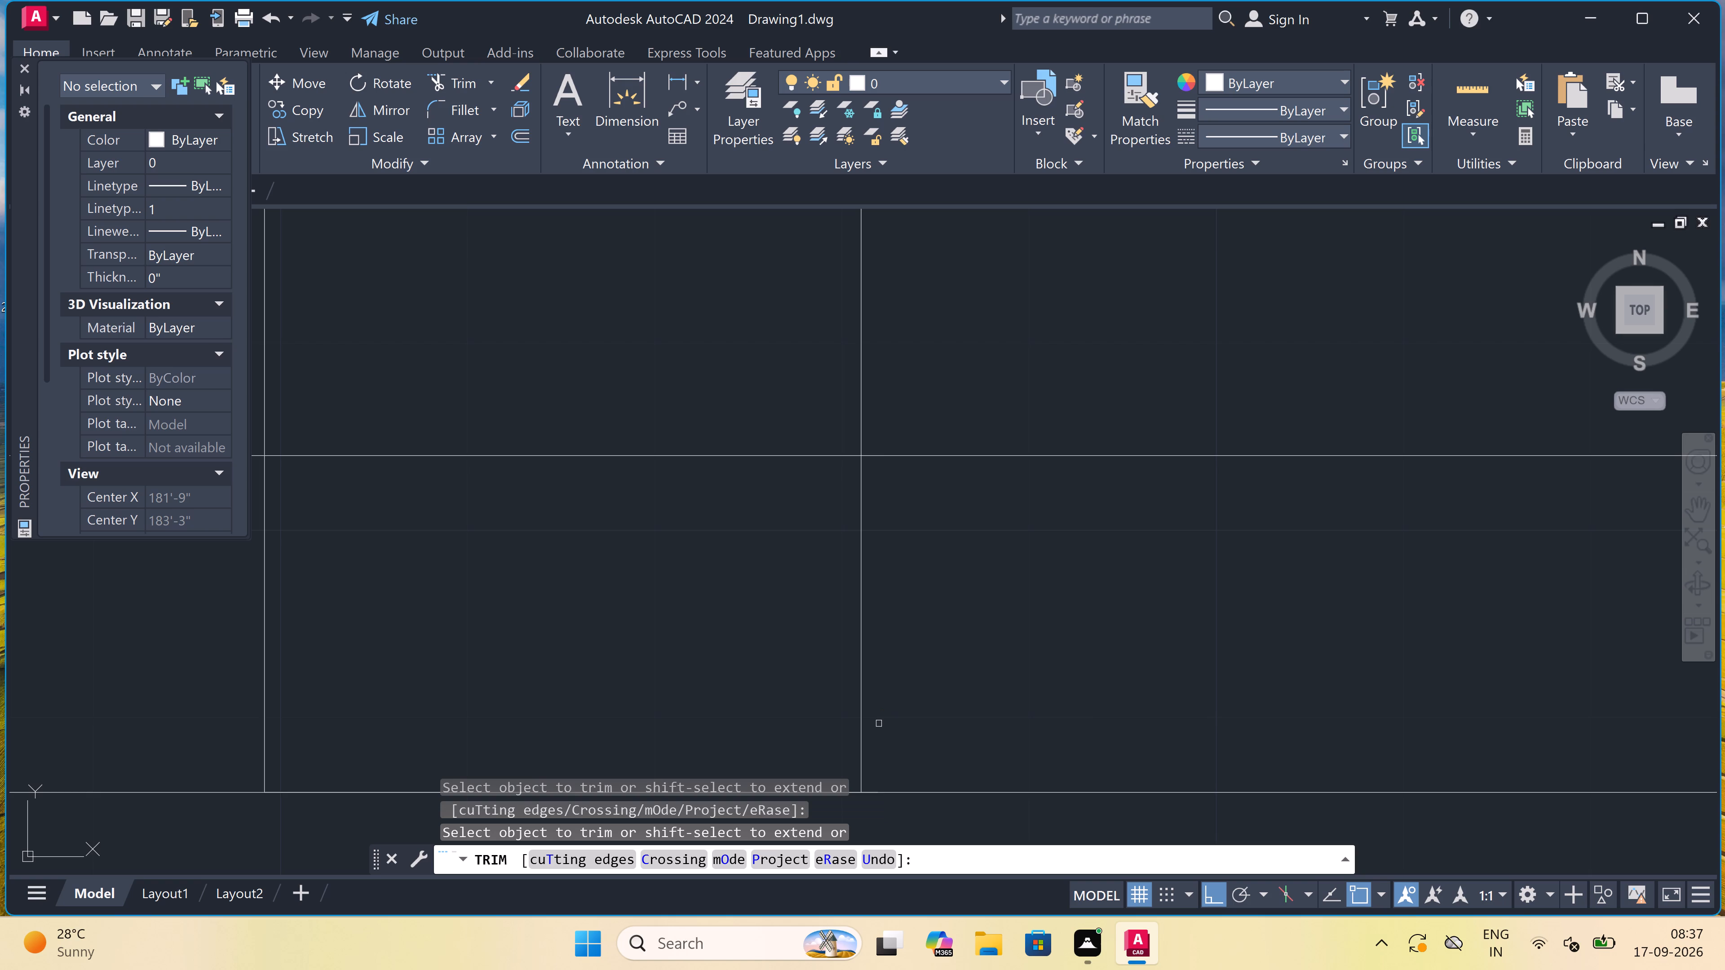
pyautogui.scroll(-2, 879, 723)
pyautogui.click(778, 473)
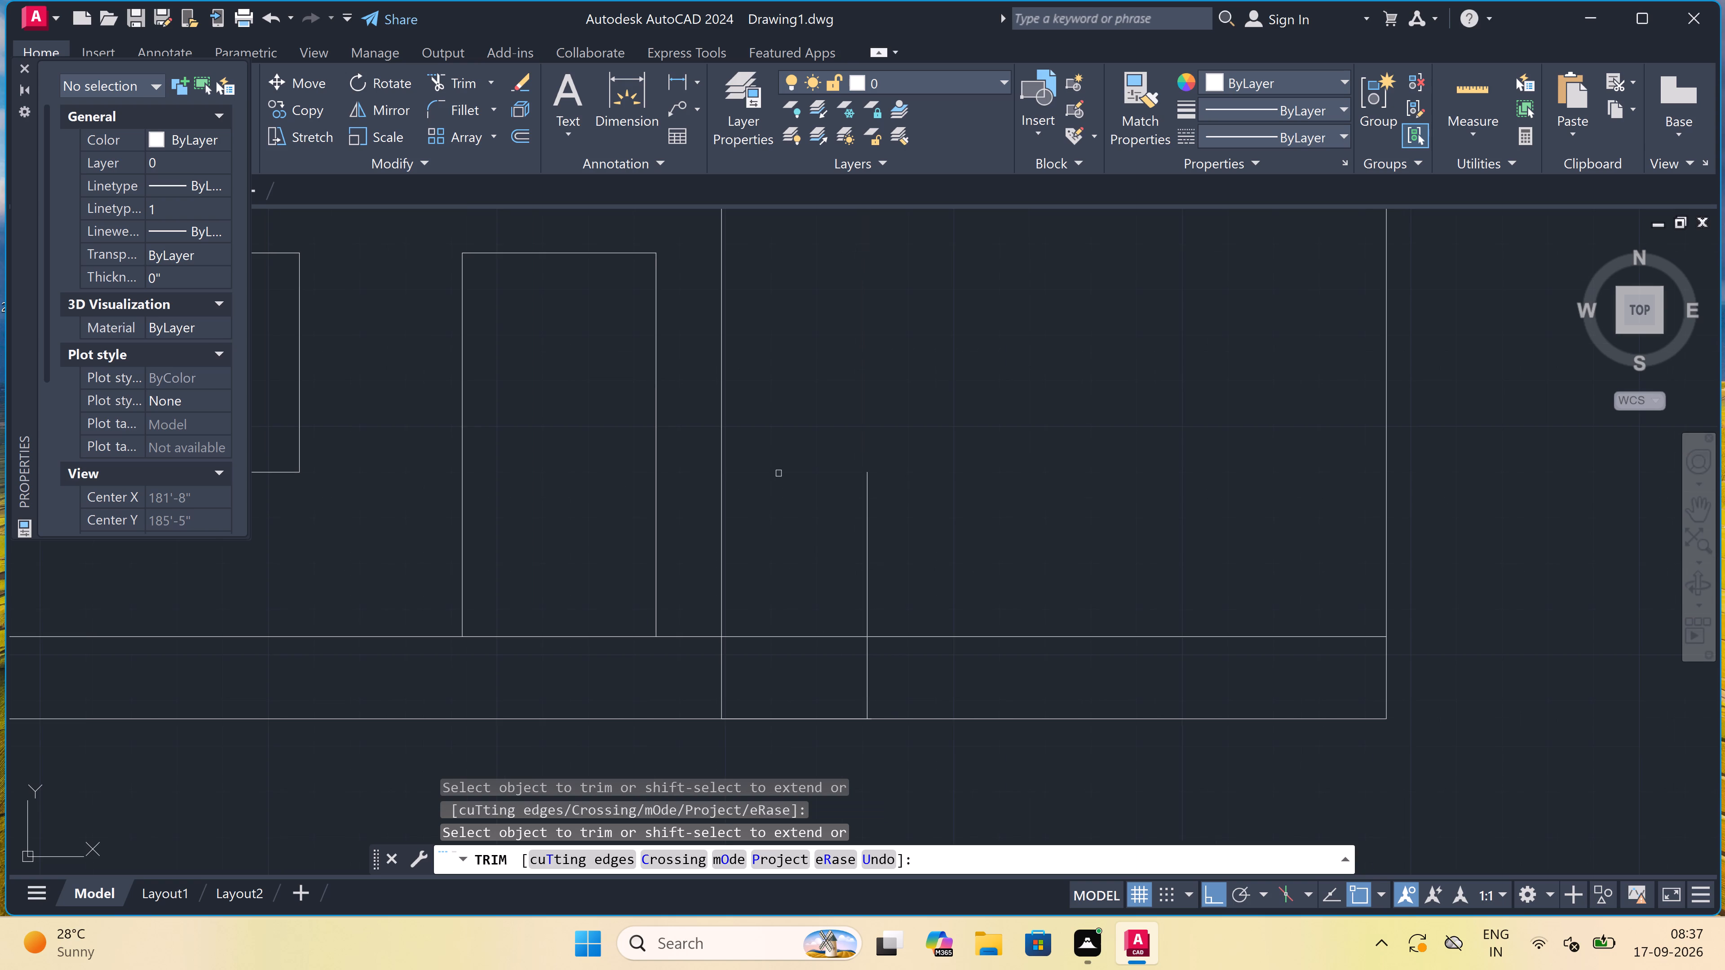
pyautogui.moveTo(804, 565); pyautogui.dragTo(809, 565)
pyautogui.click(930, 552)
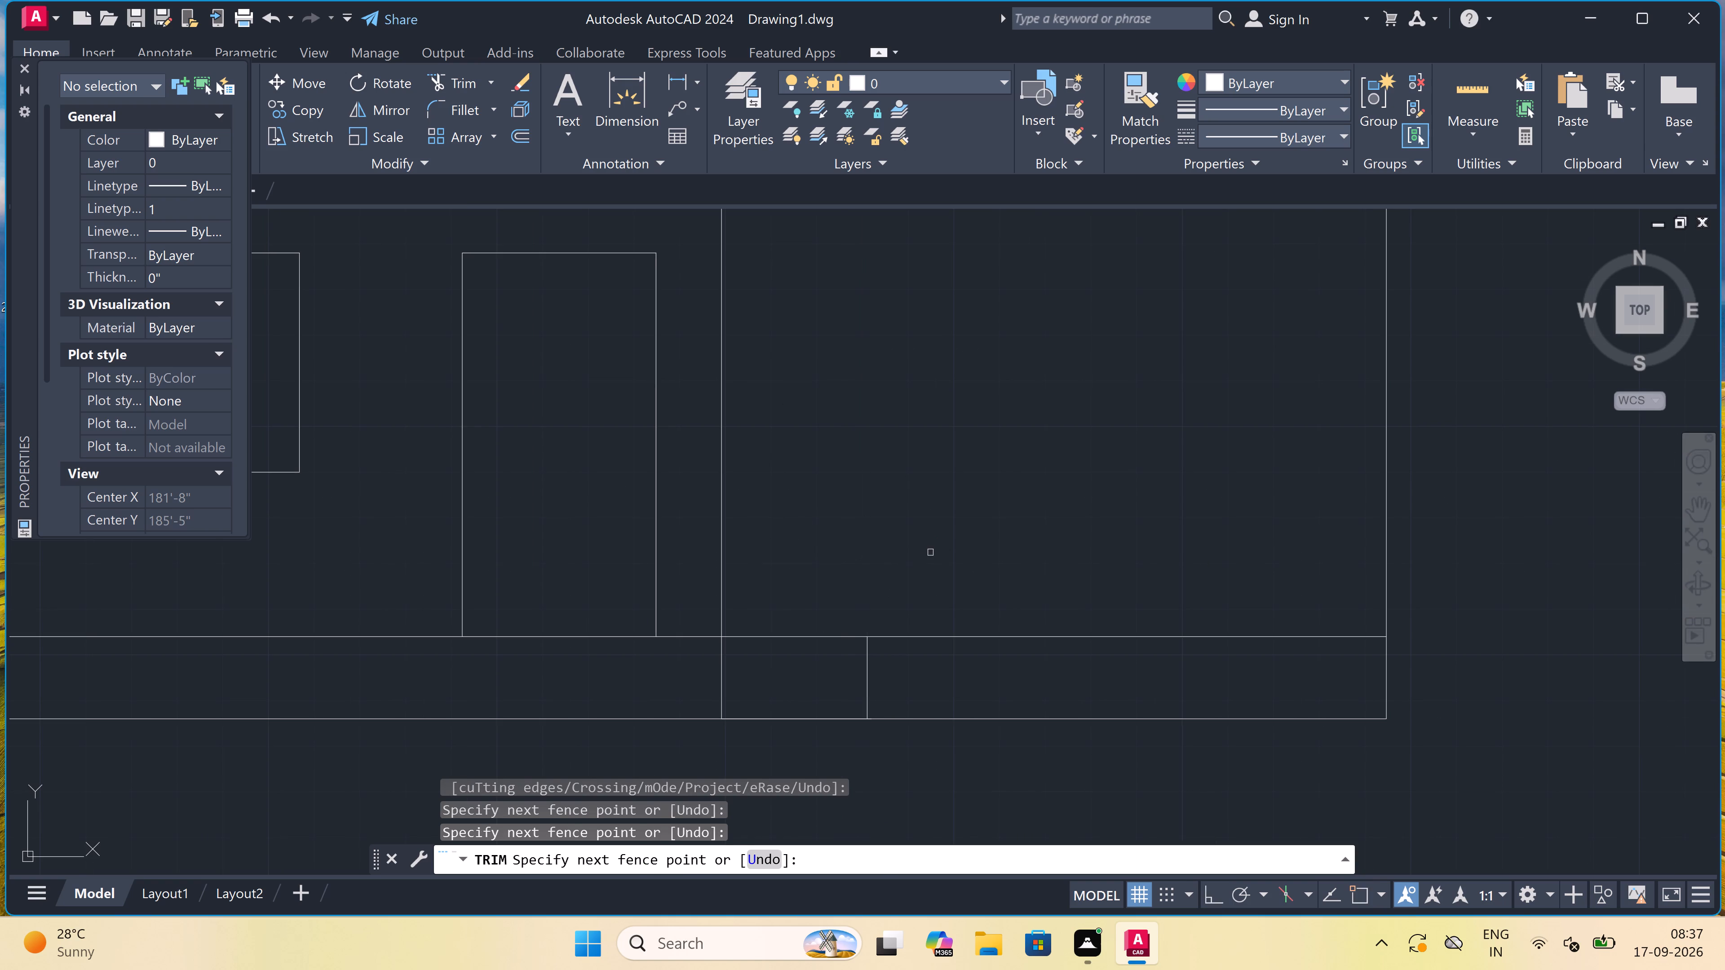
pyautogui.press('Escape')
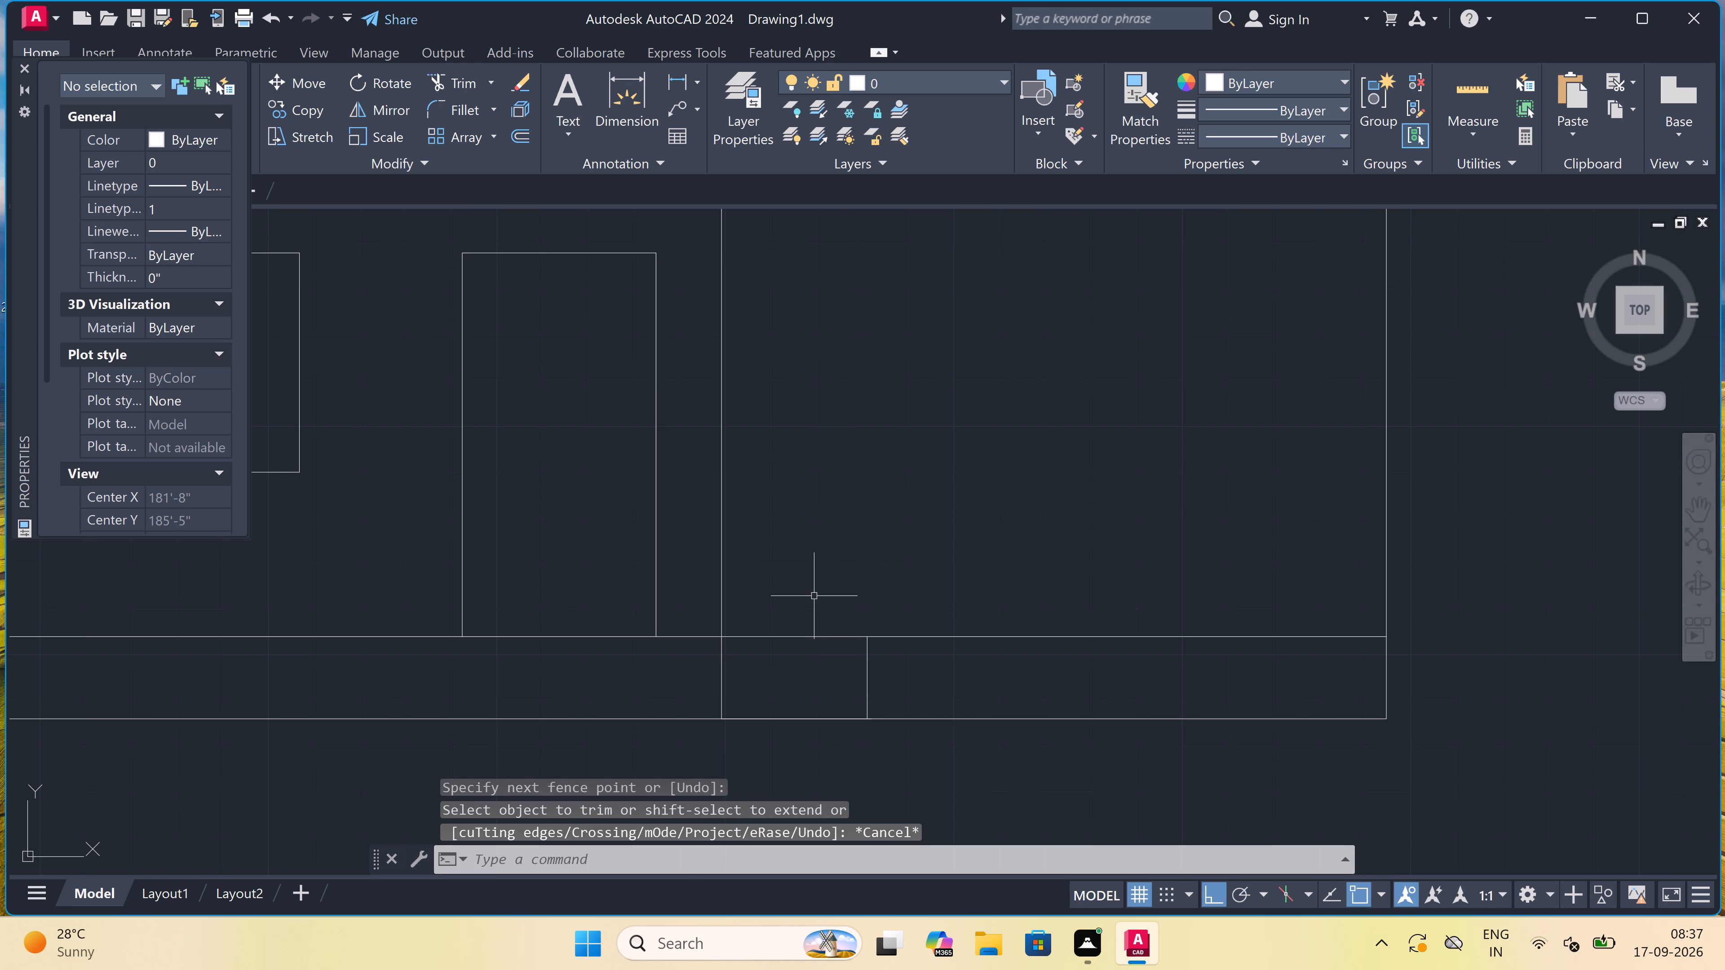
# Draw a horizontal tread line between the midpoints of the two short verticals in the bottom floor band.
pyautogui.write('L')
pyautogui.press('space')
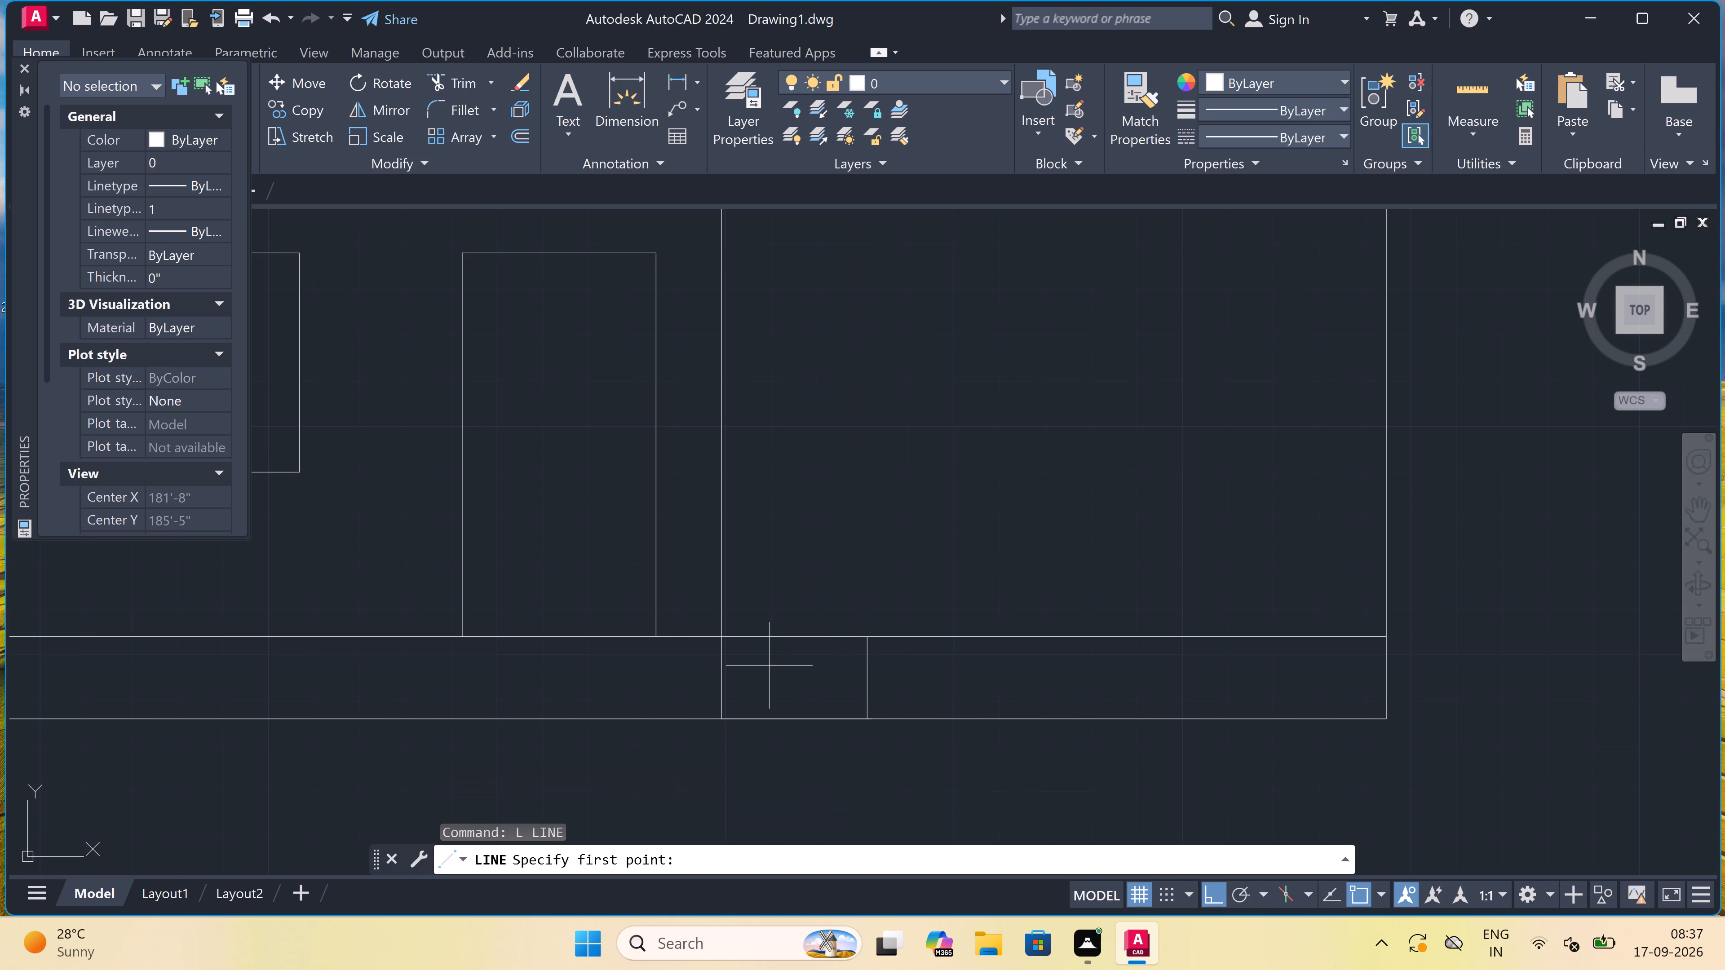
pyautogui.scroll(3, 740, 653)
pyautogui.scroll(-2, 699, 703)
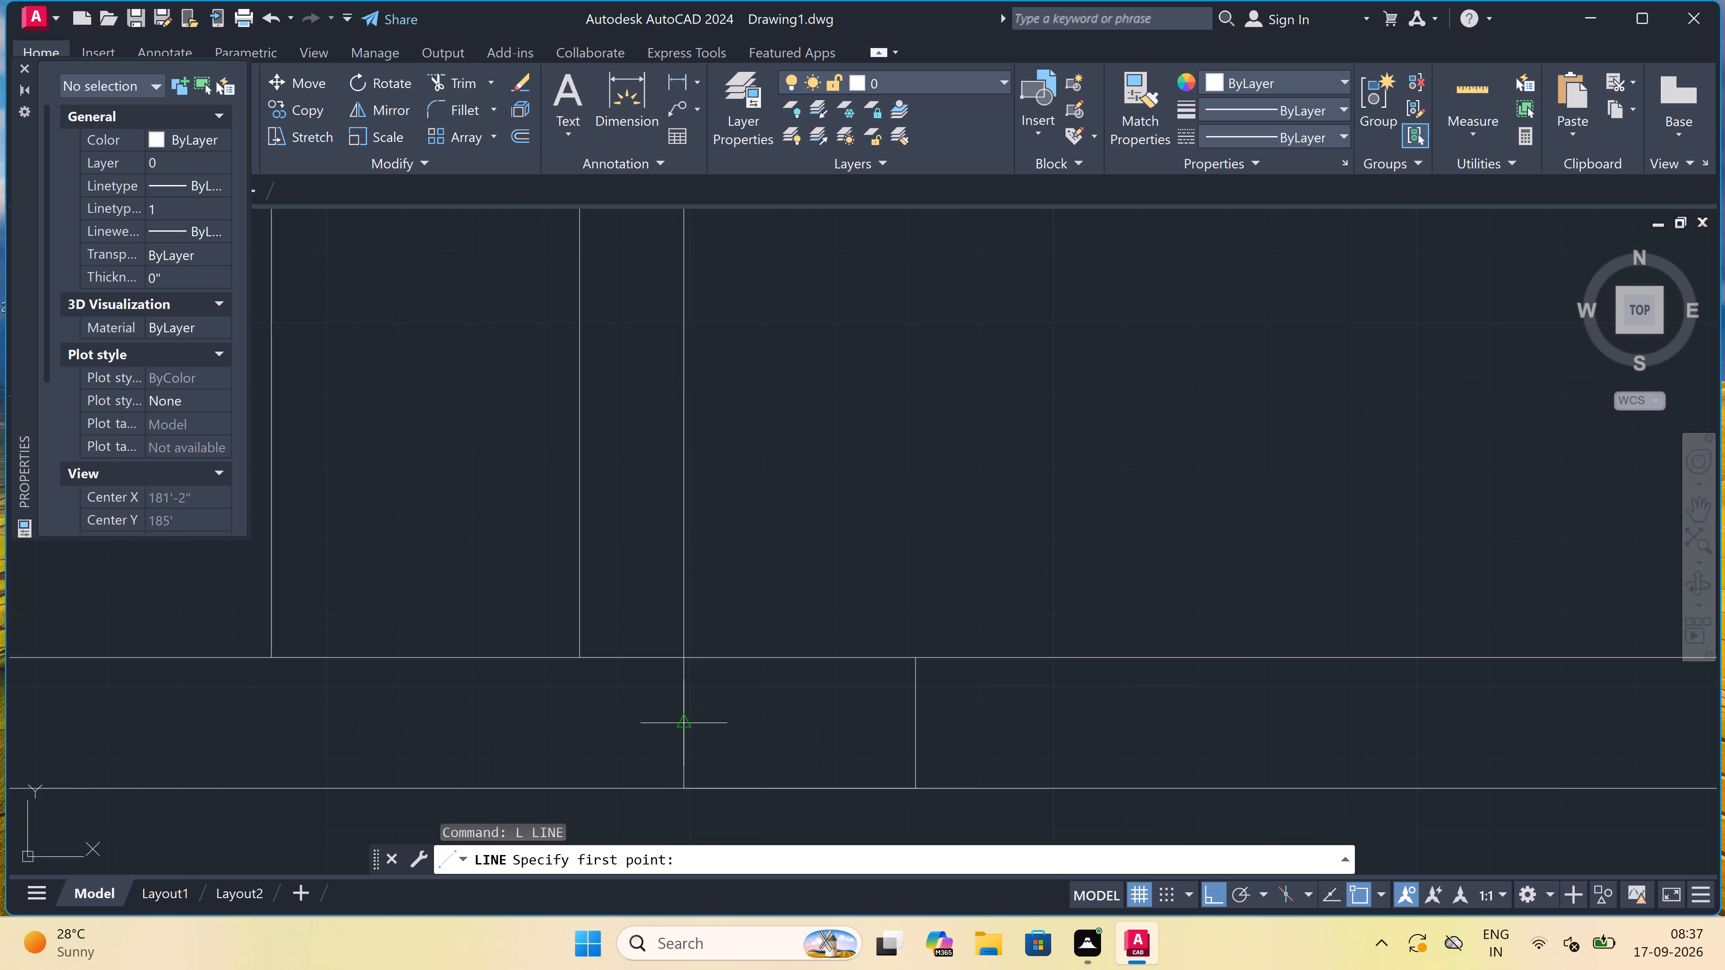
pyautogui.click(689, 723)
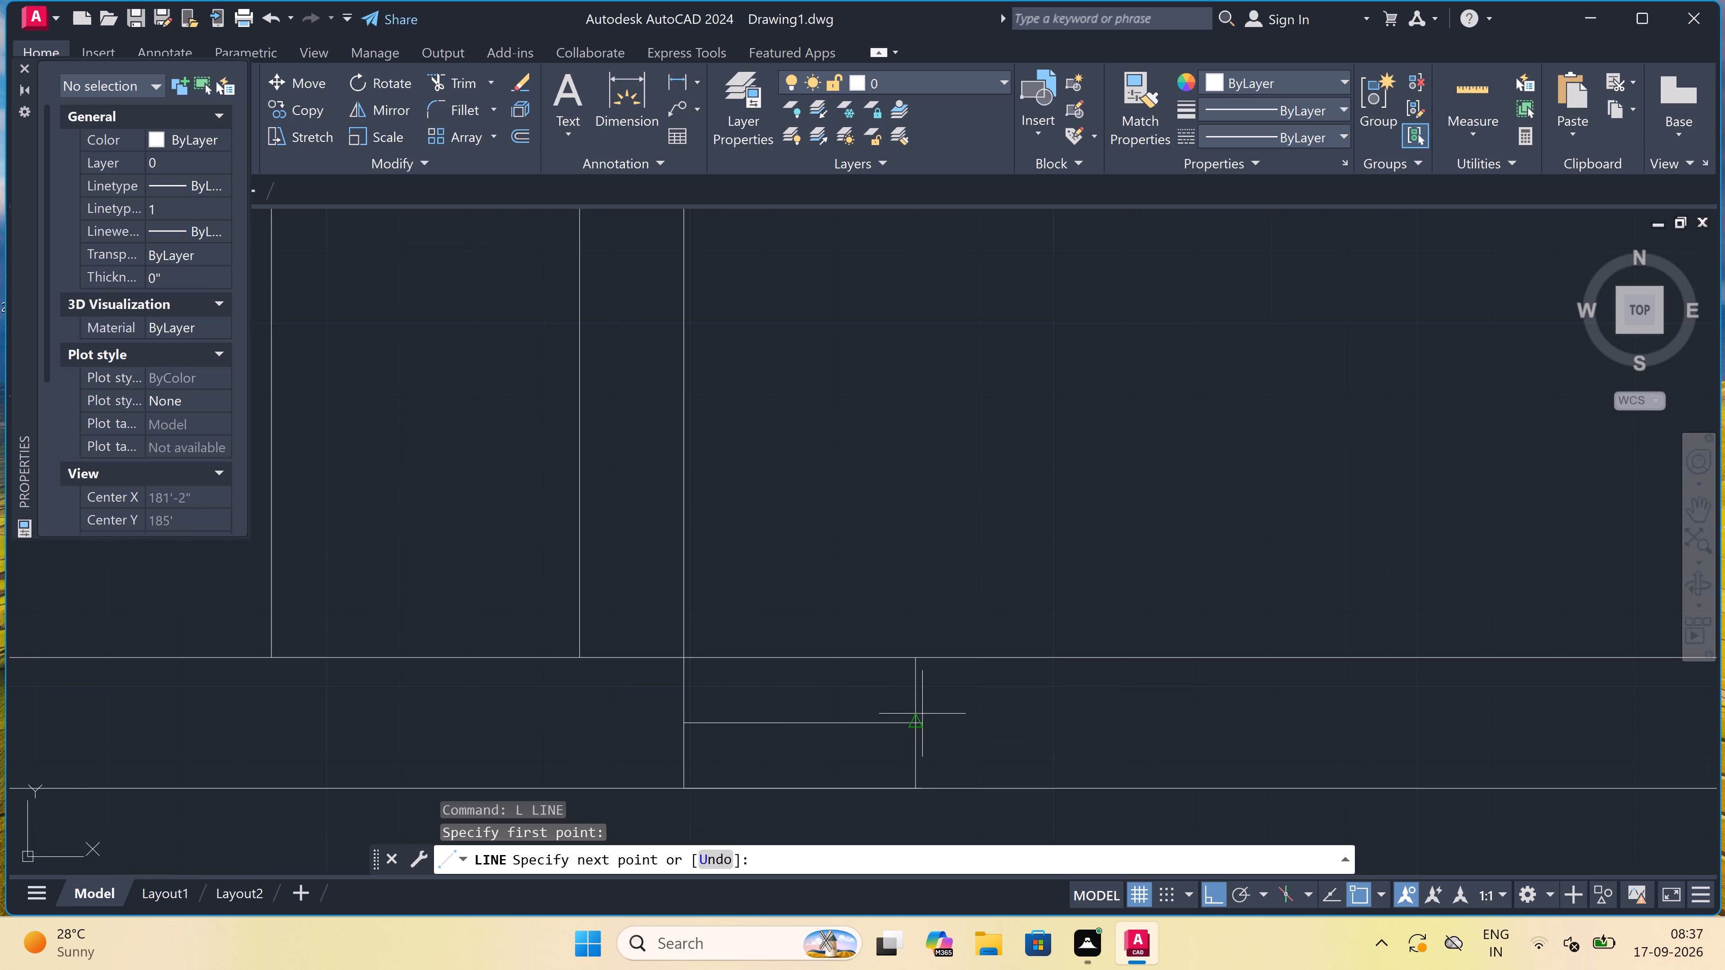
pyautogui.click(916, 724)
pyautogui.press('Escape')
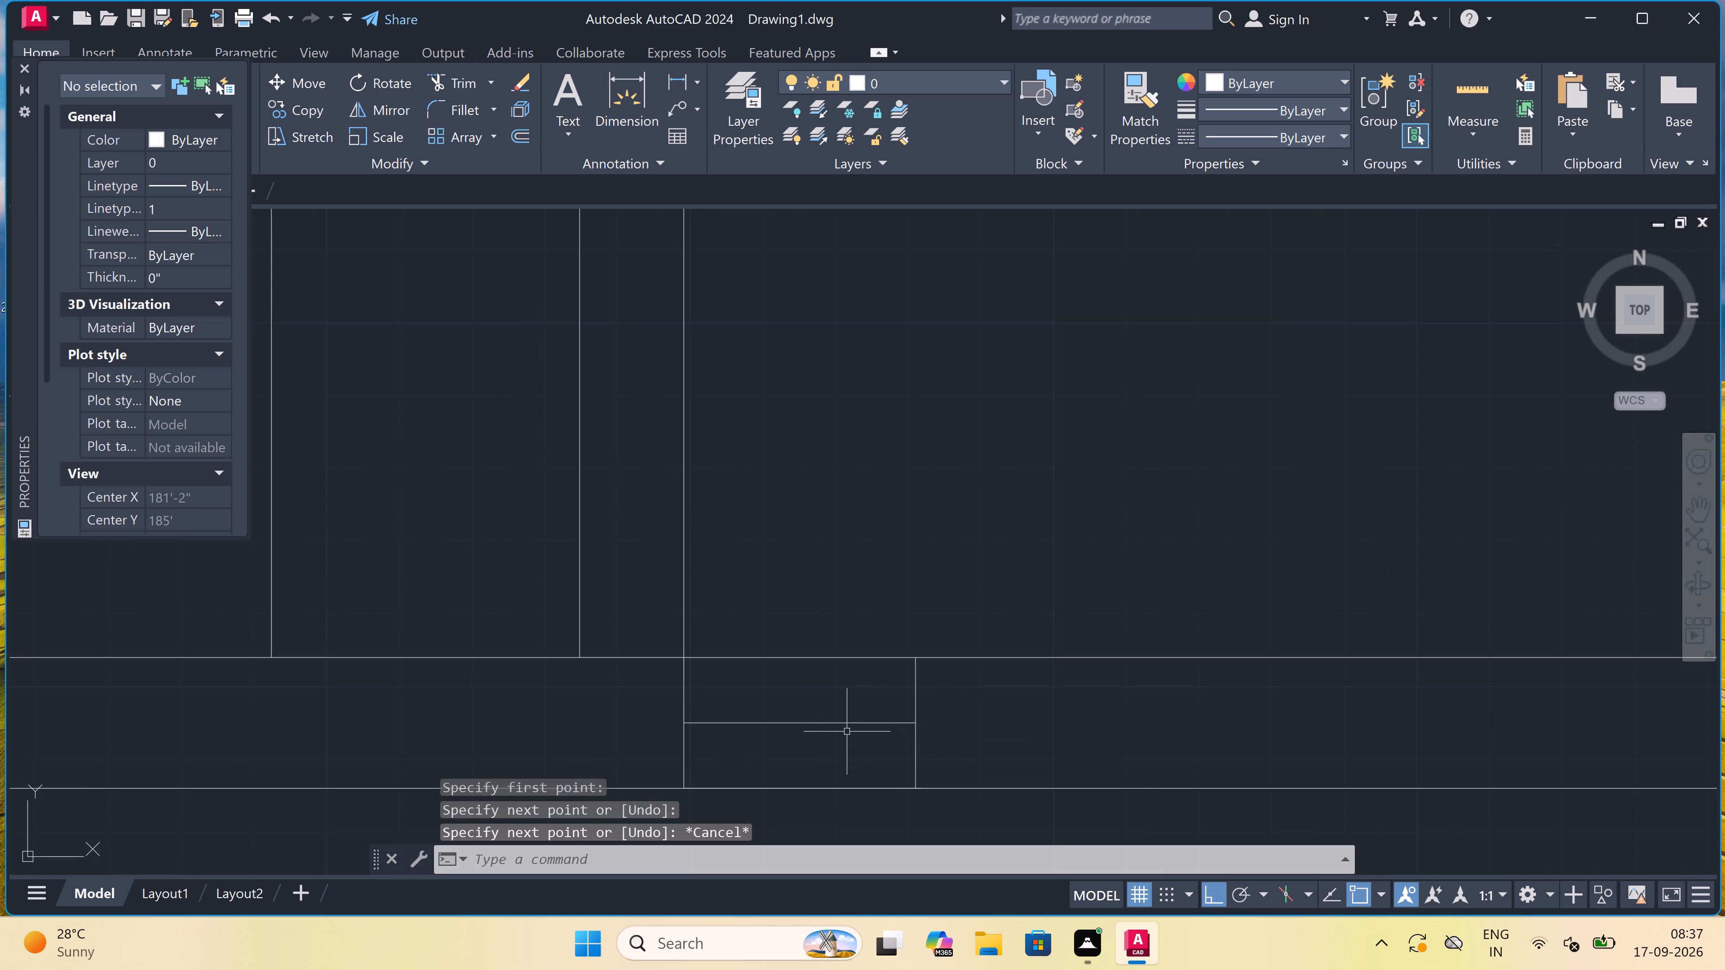
# Erase the leftover projection rays running down through and below both ground floor plans.
pyautogui.scroll(-3, 847, 719)
pyautogui.scroll(-1, 827, 683)
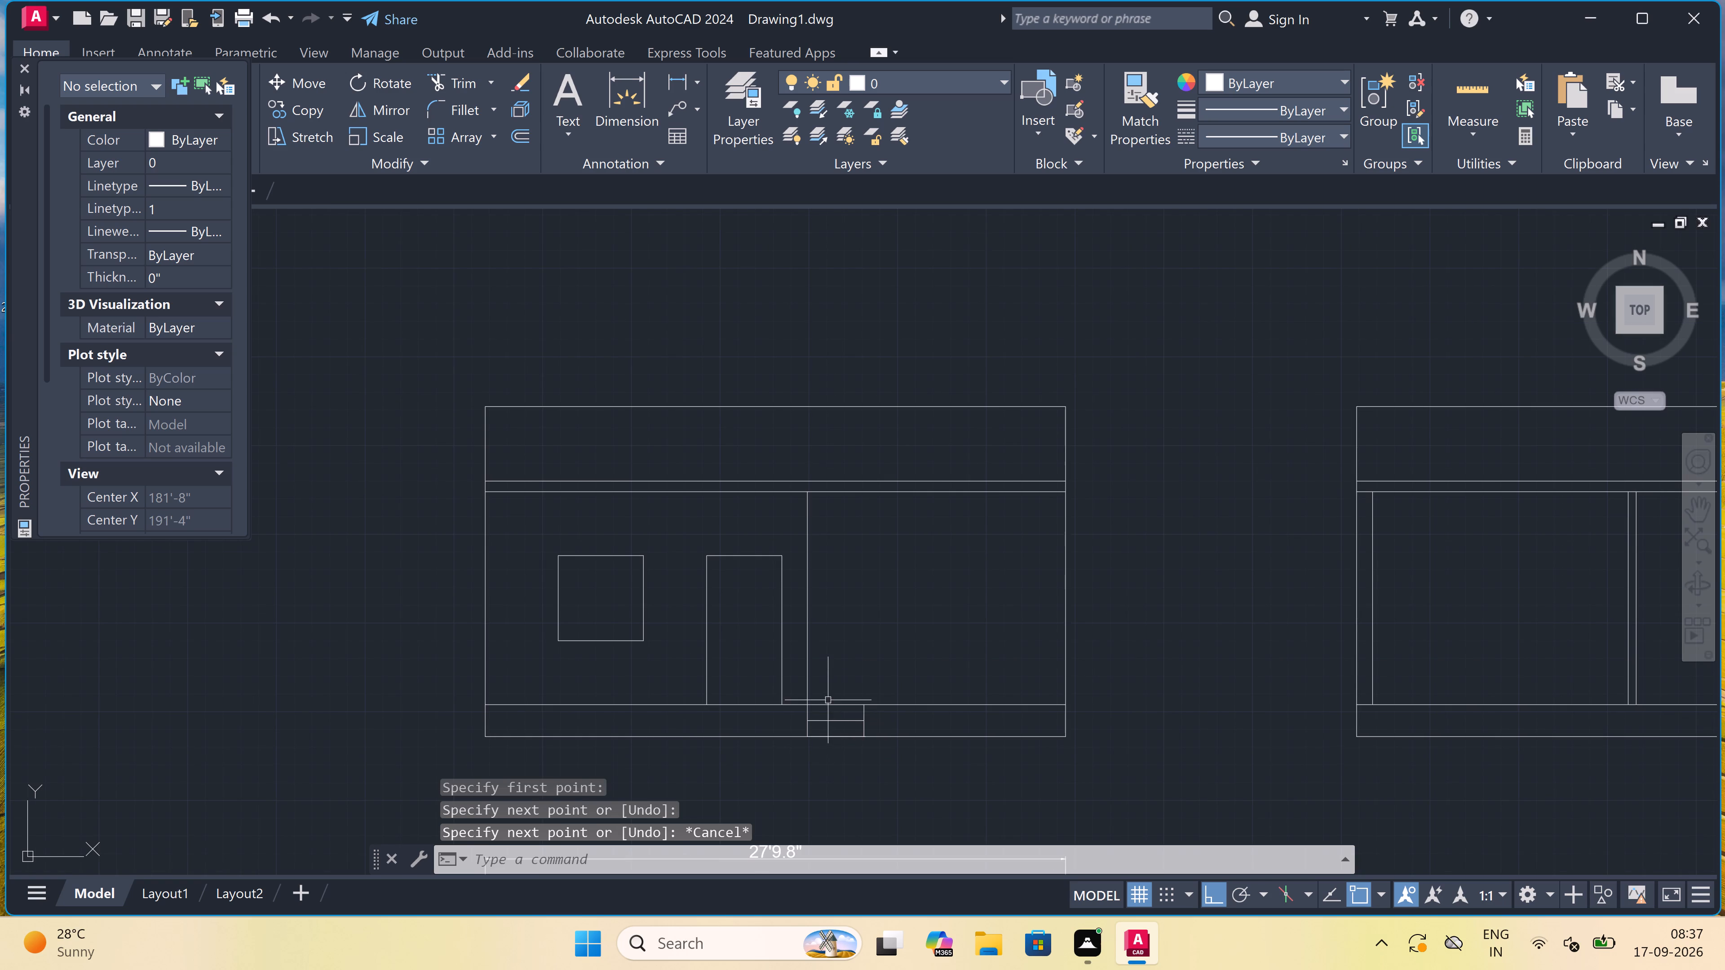
pyautogui.scroll(-3, 827, 683)
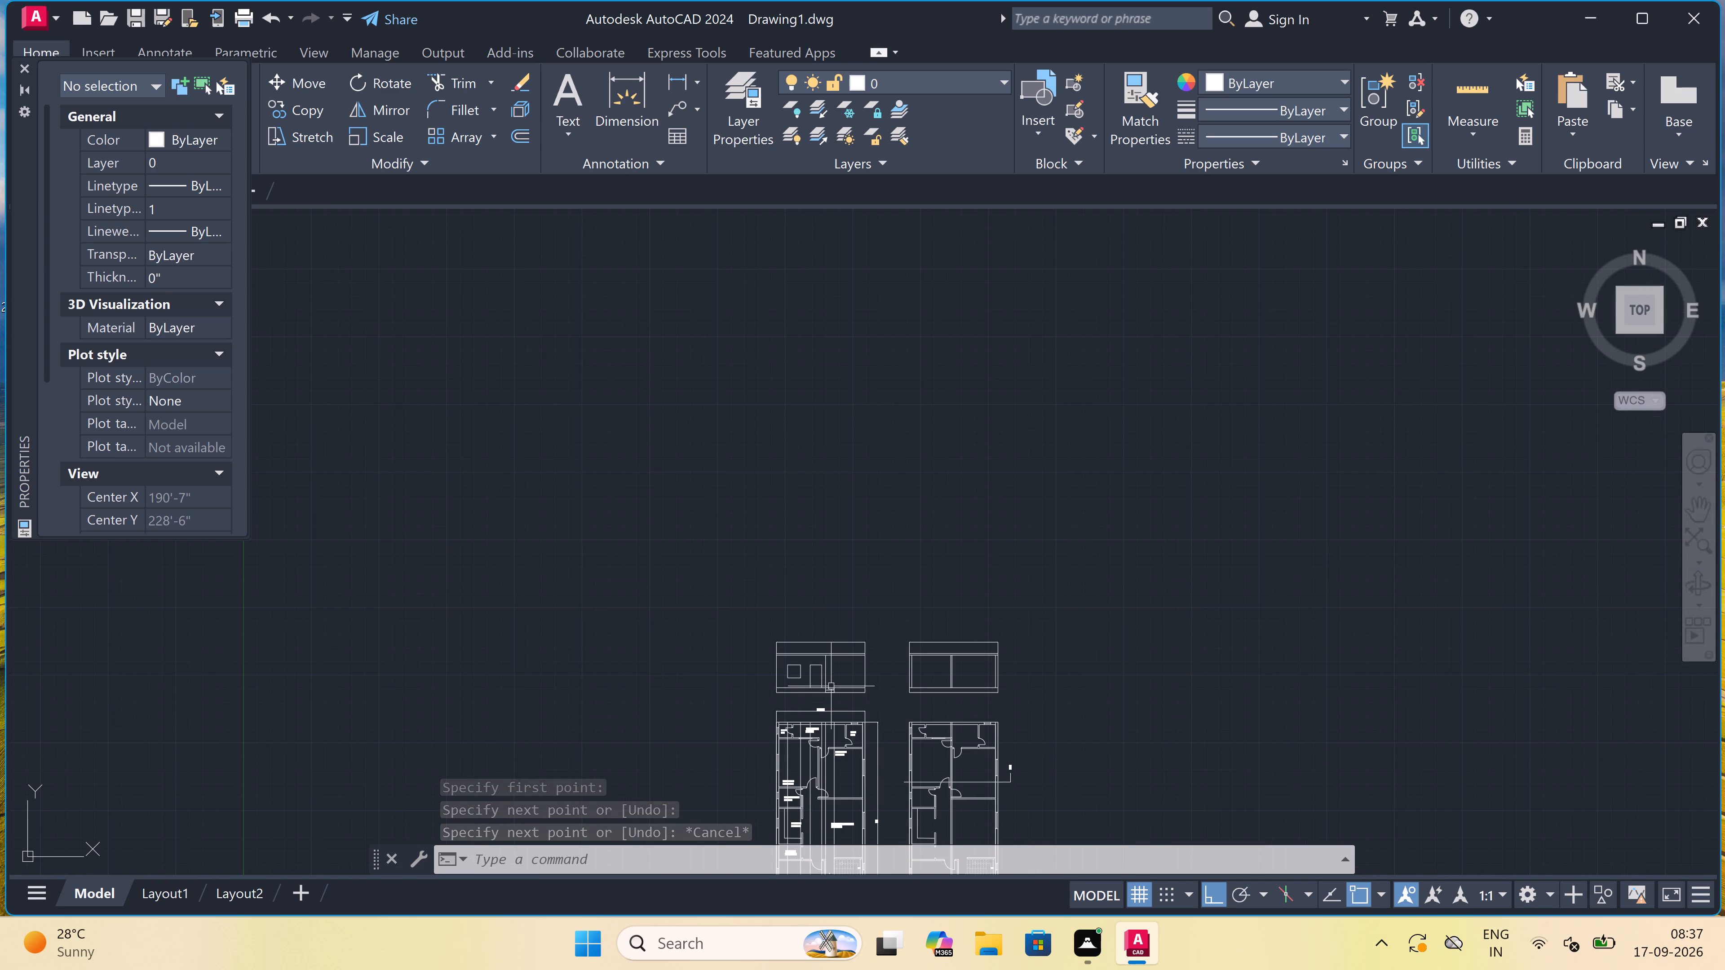
pyautogui.scroll(-3, 831, 686)
pyautogui.scroll(3, 821, 798)
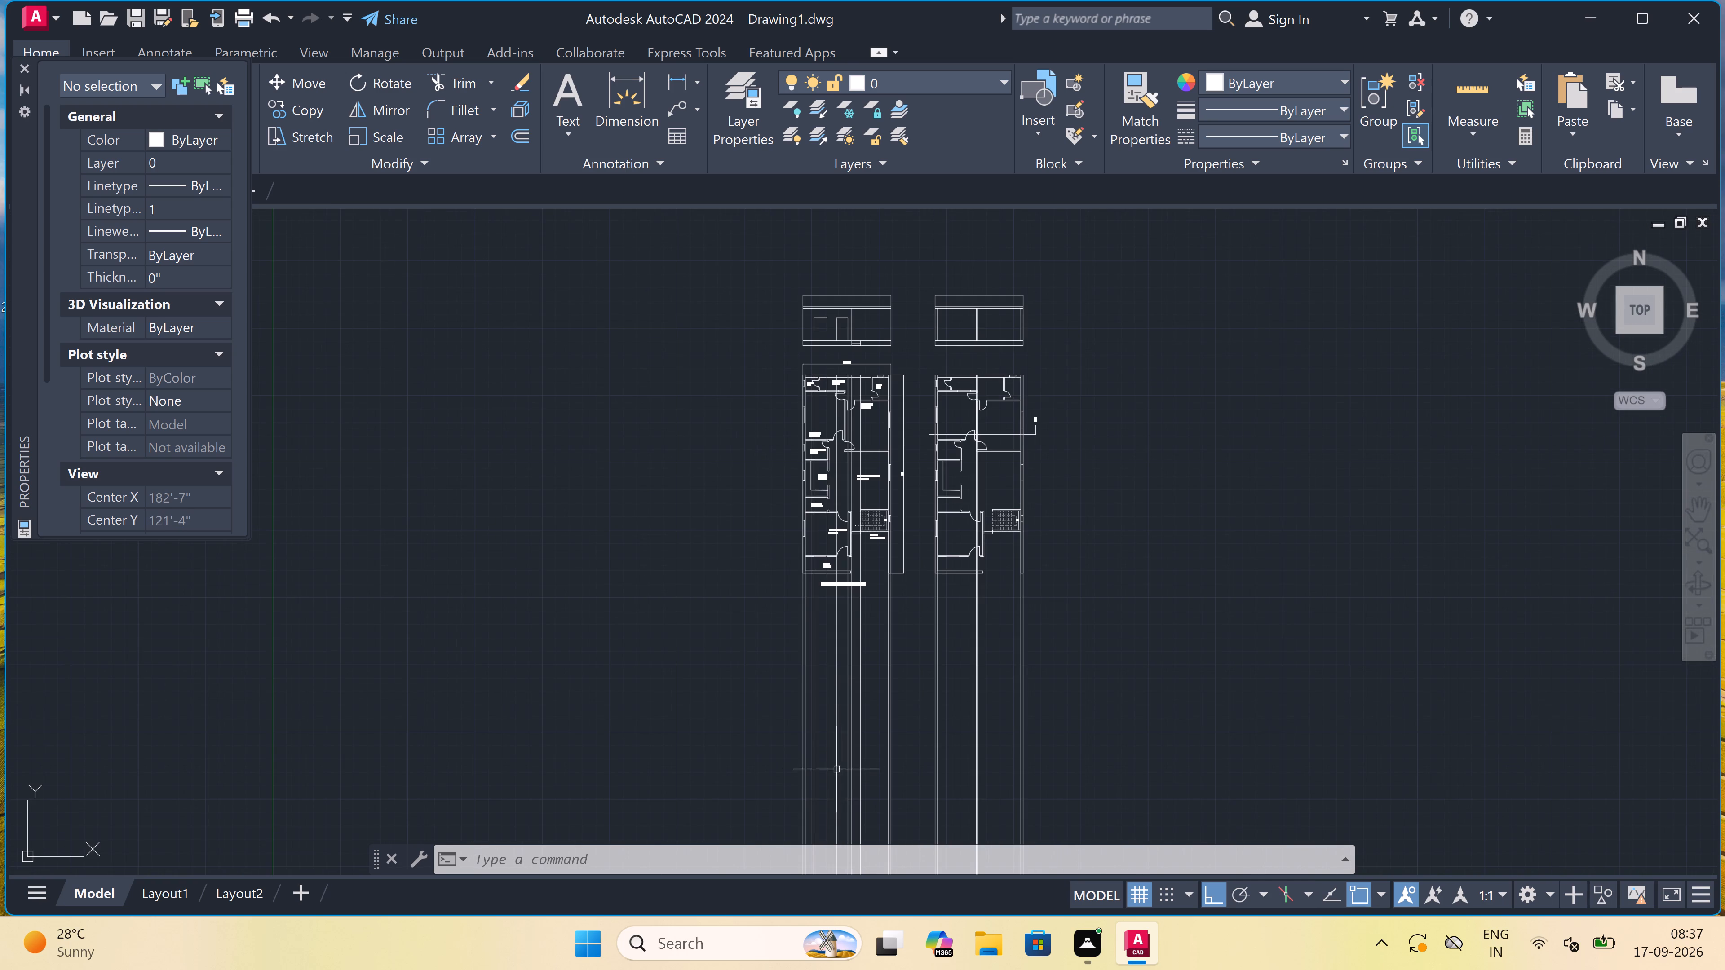
pyautogui.click(904, 636)
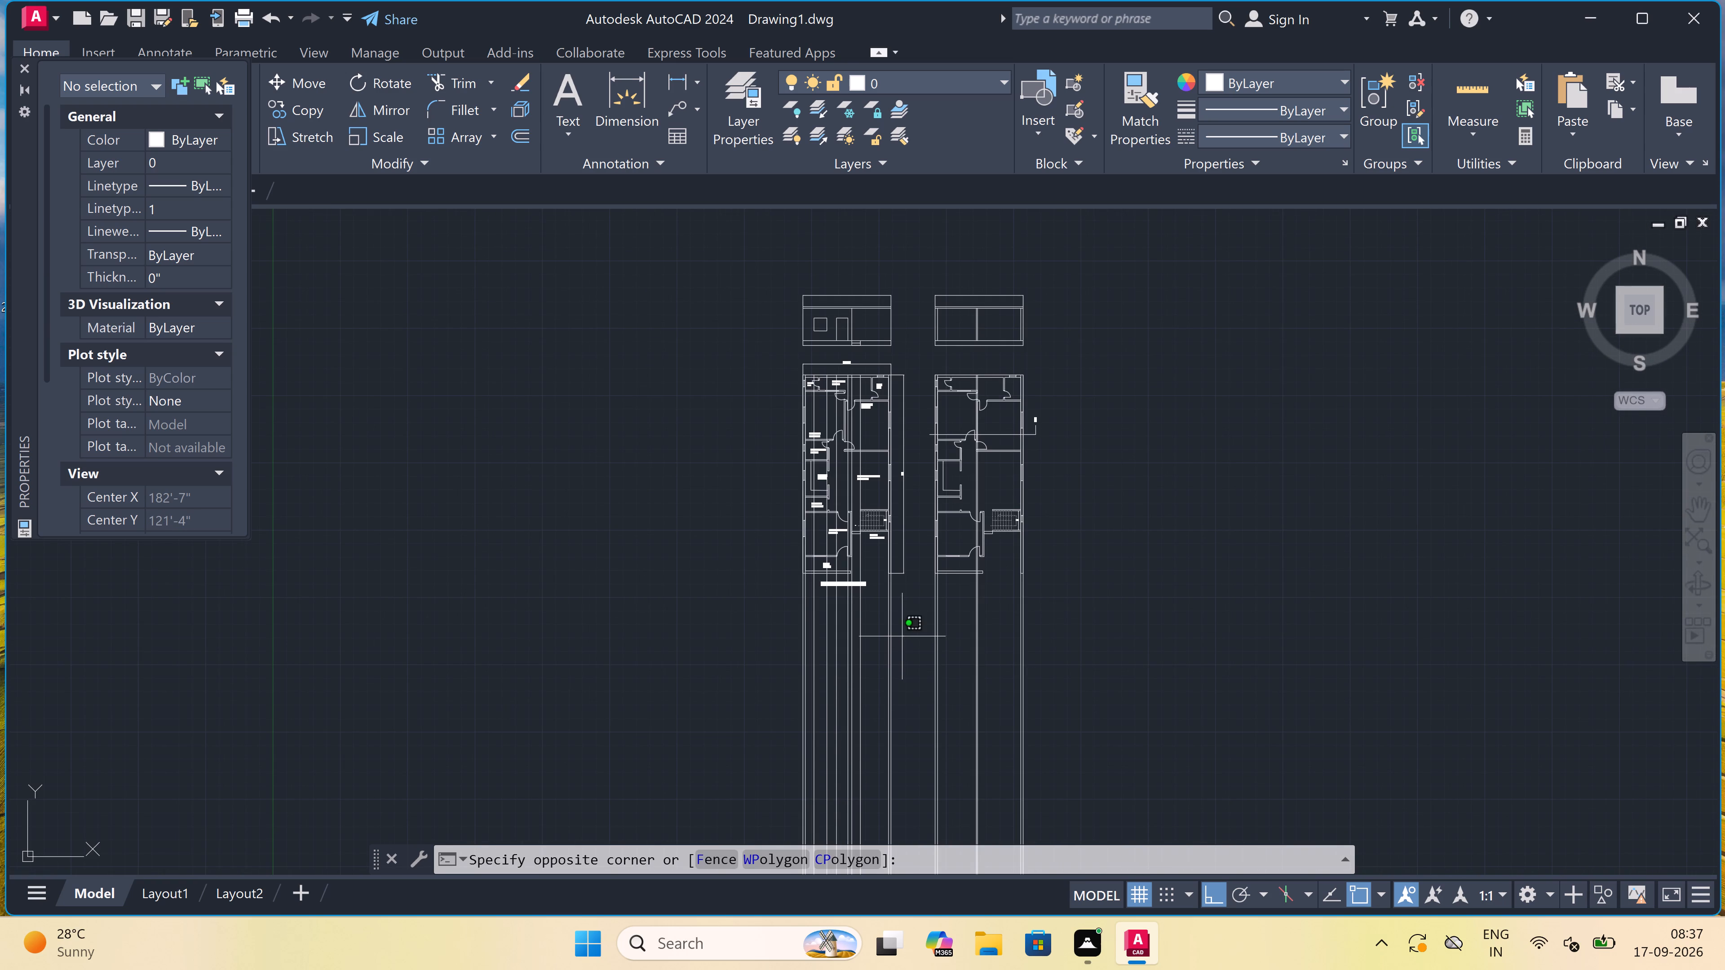
pyautogui.click(784, 726)
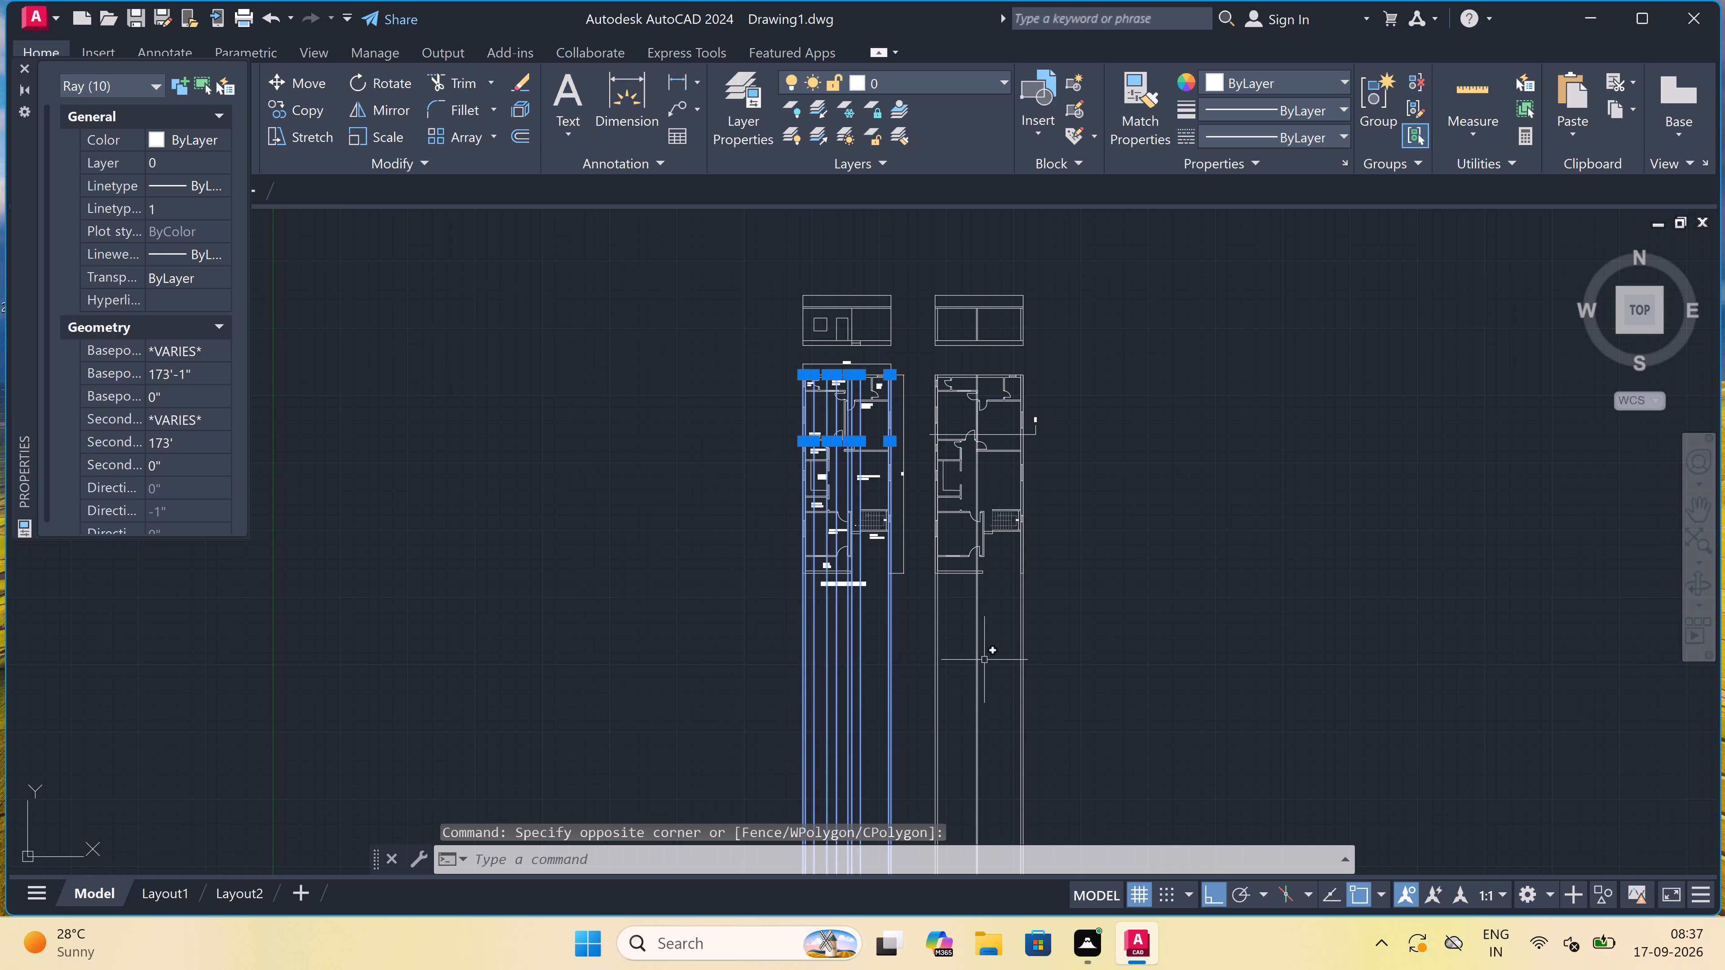
pyautogui.click(1042, 624)
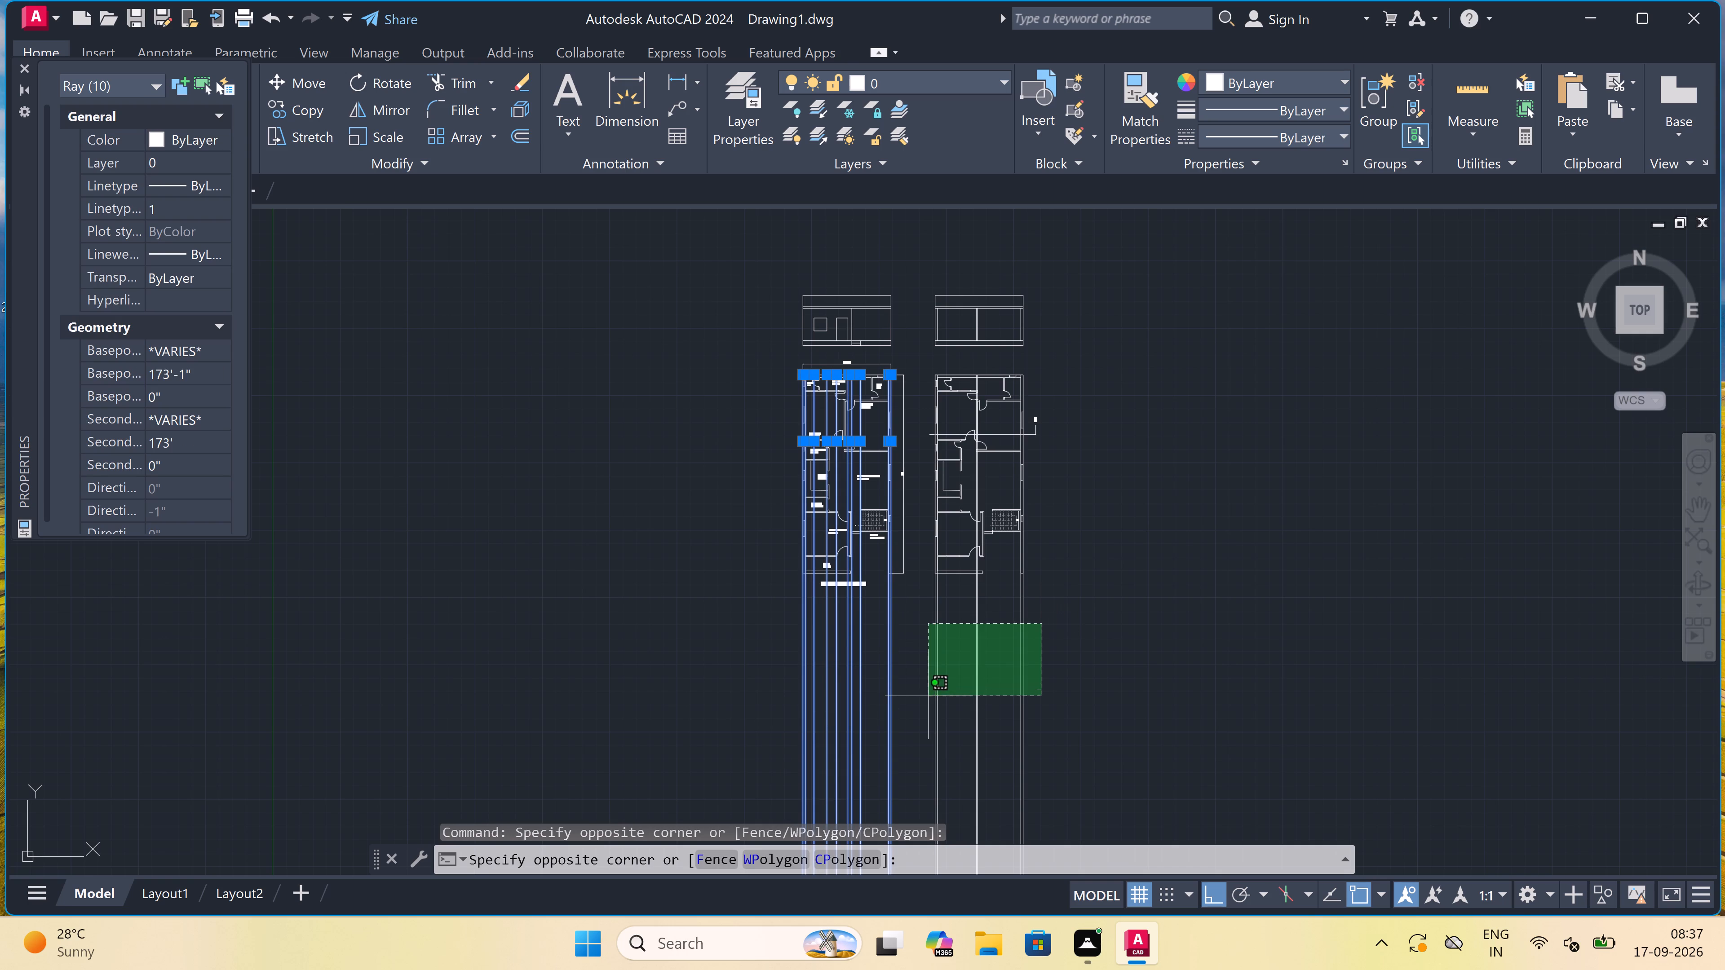
pyautogui.click(928, 696)
pyautogui.press('Delete')
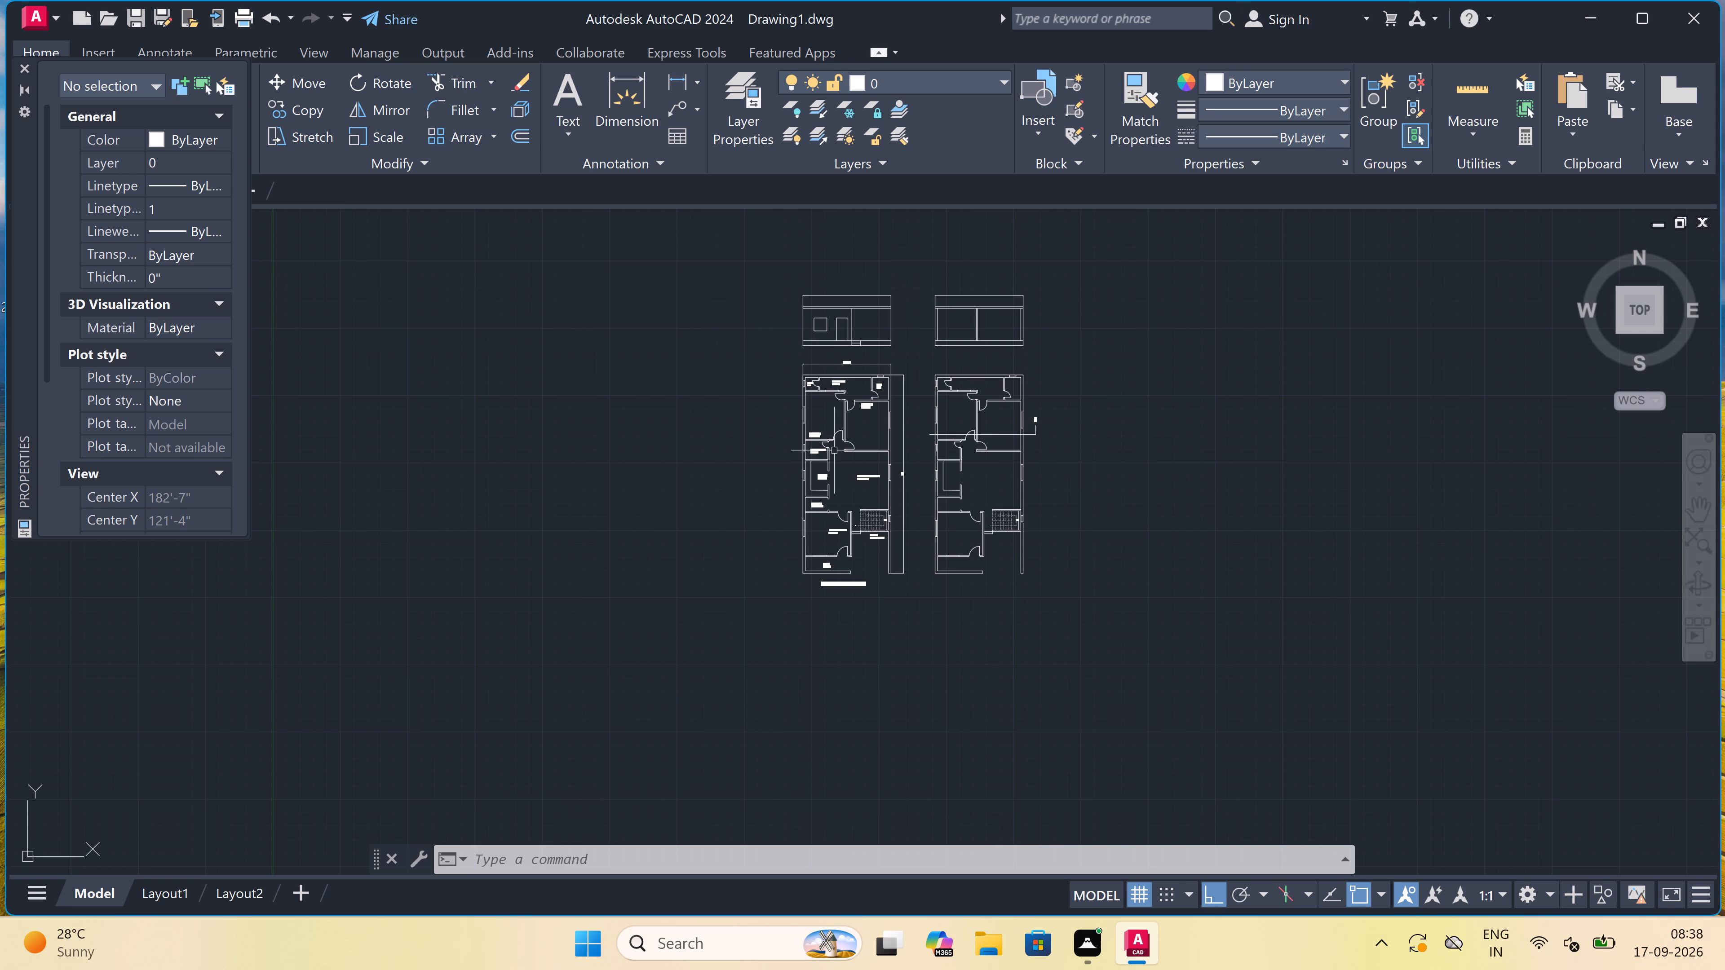
# Delete the upper of the two closely spaced horizontal lines below the parapet in the elevation with the door and window.
pyautogui.scroll(-2, 946, 385)
pyautogui.scroll(3, 949, 360)
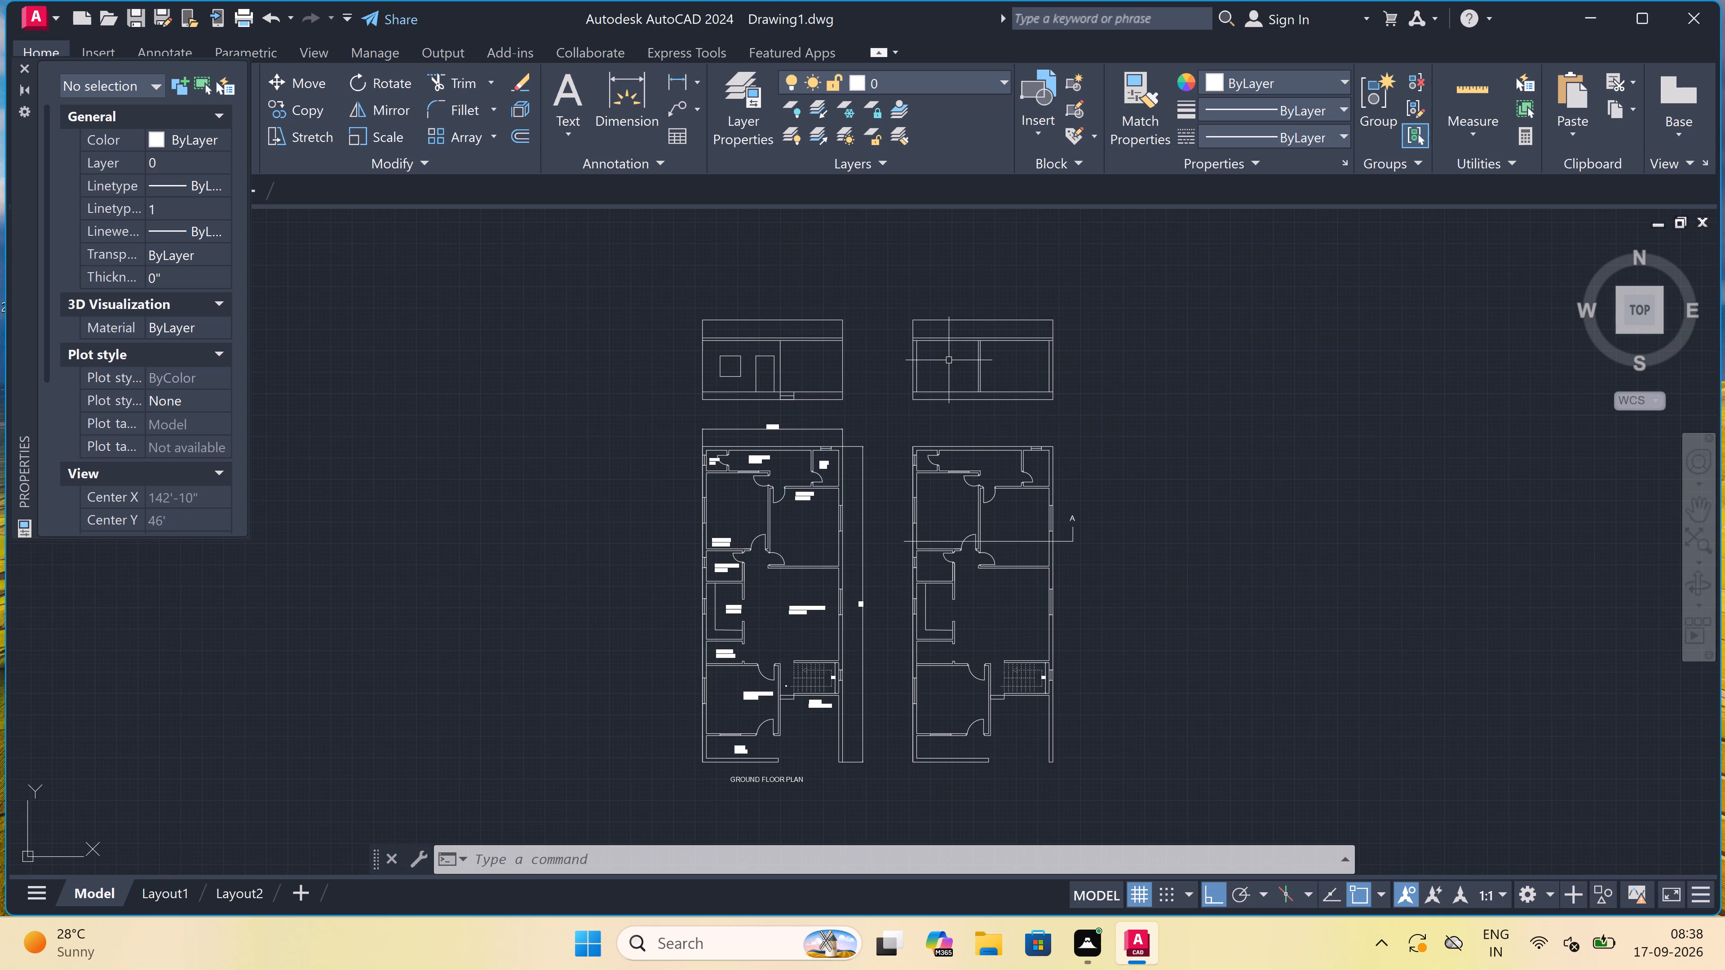
pyautogui.scroll(3, 765, 341)
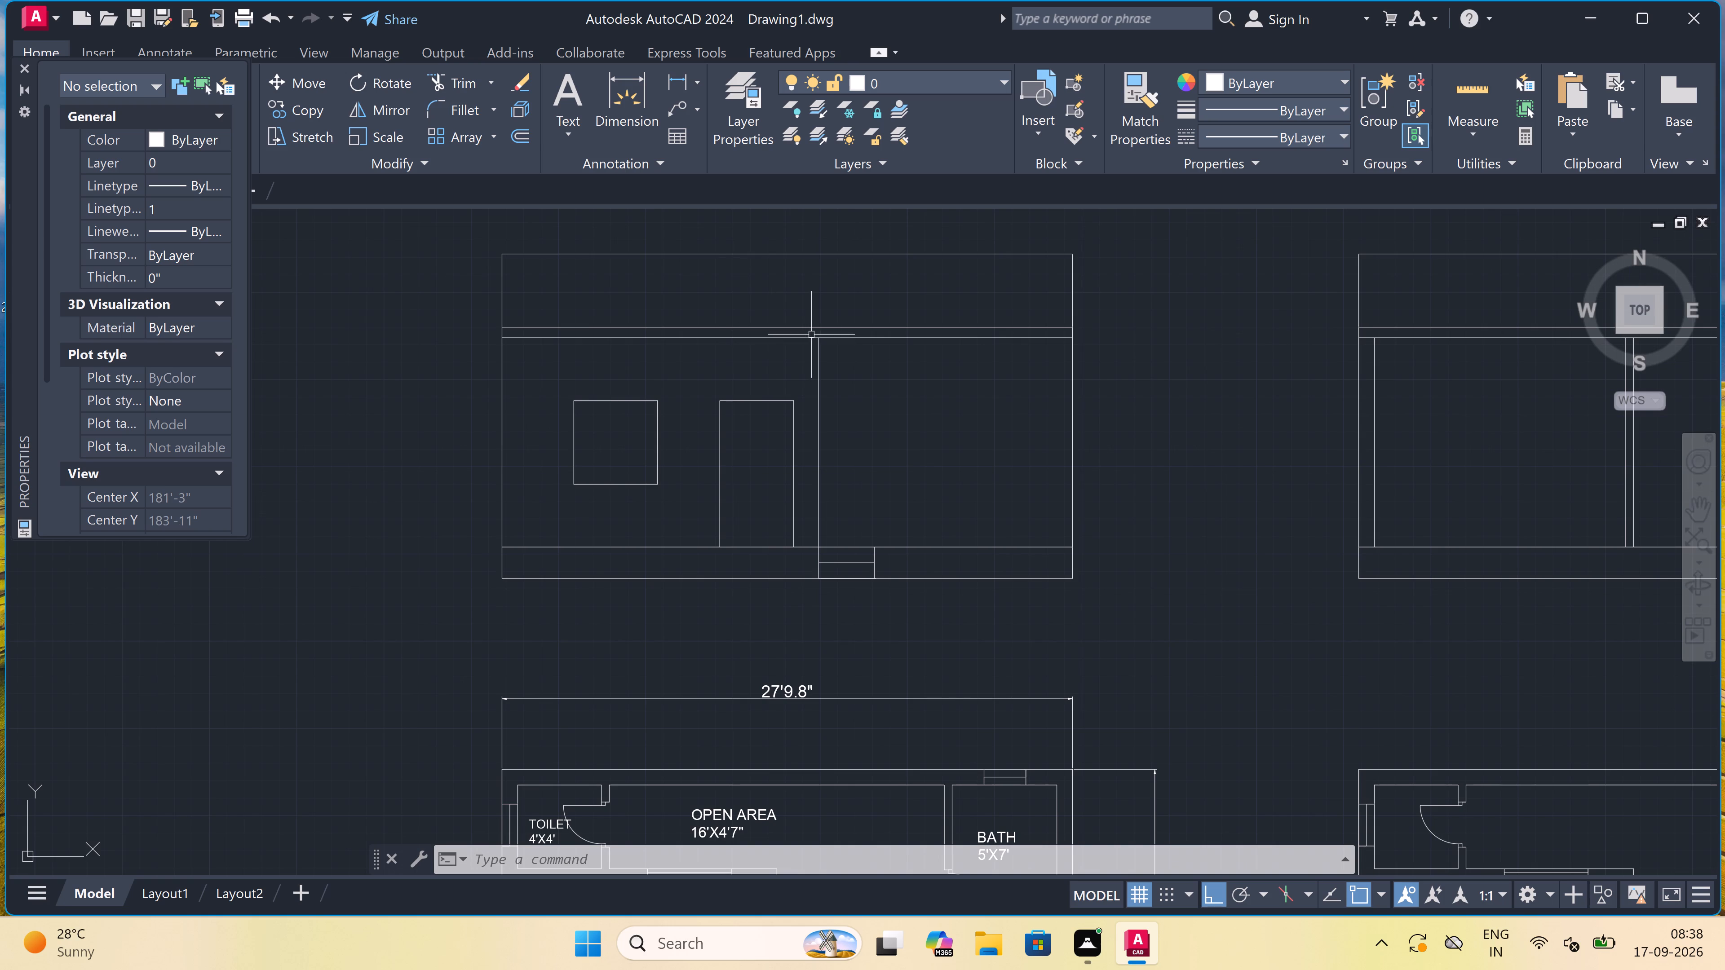
pyautogui.doubleClick(811, 327)
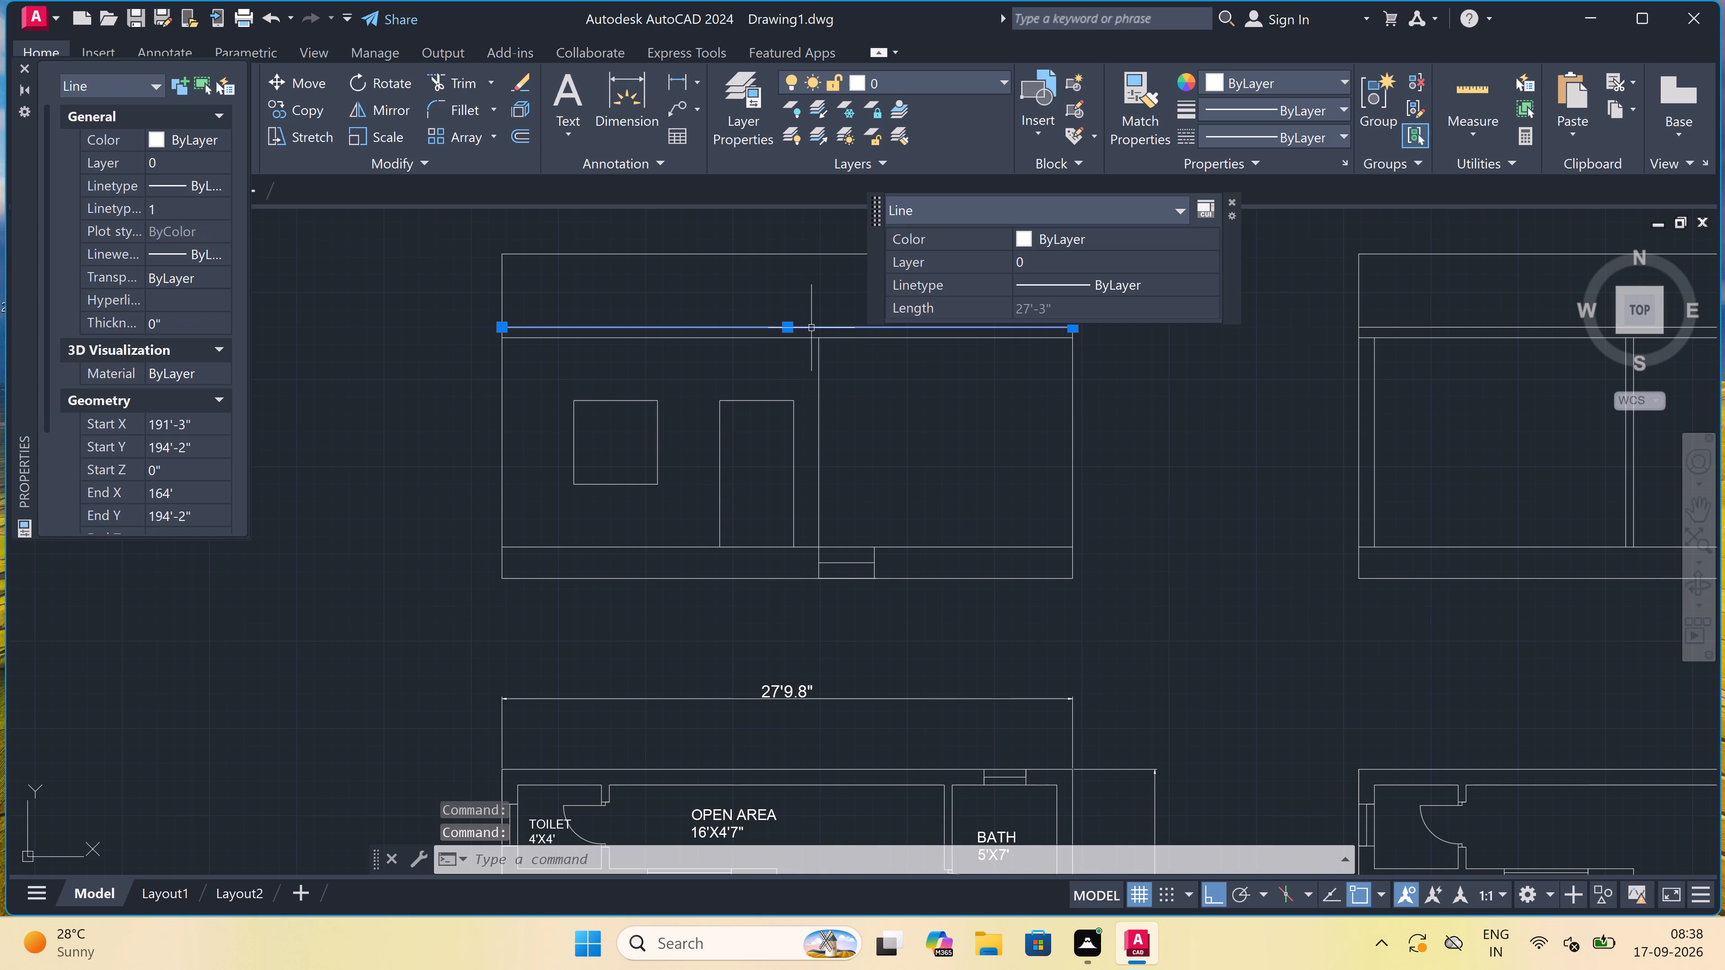
pyautogui.press('Delete')
# Draw a line 2' outward from the elevation's lower left corner, continuing vertically about 16'-5" to just above the roof line.
pyautogui.scroll(-2, 848, 310)
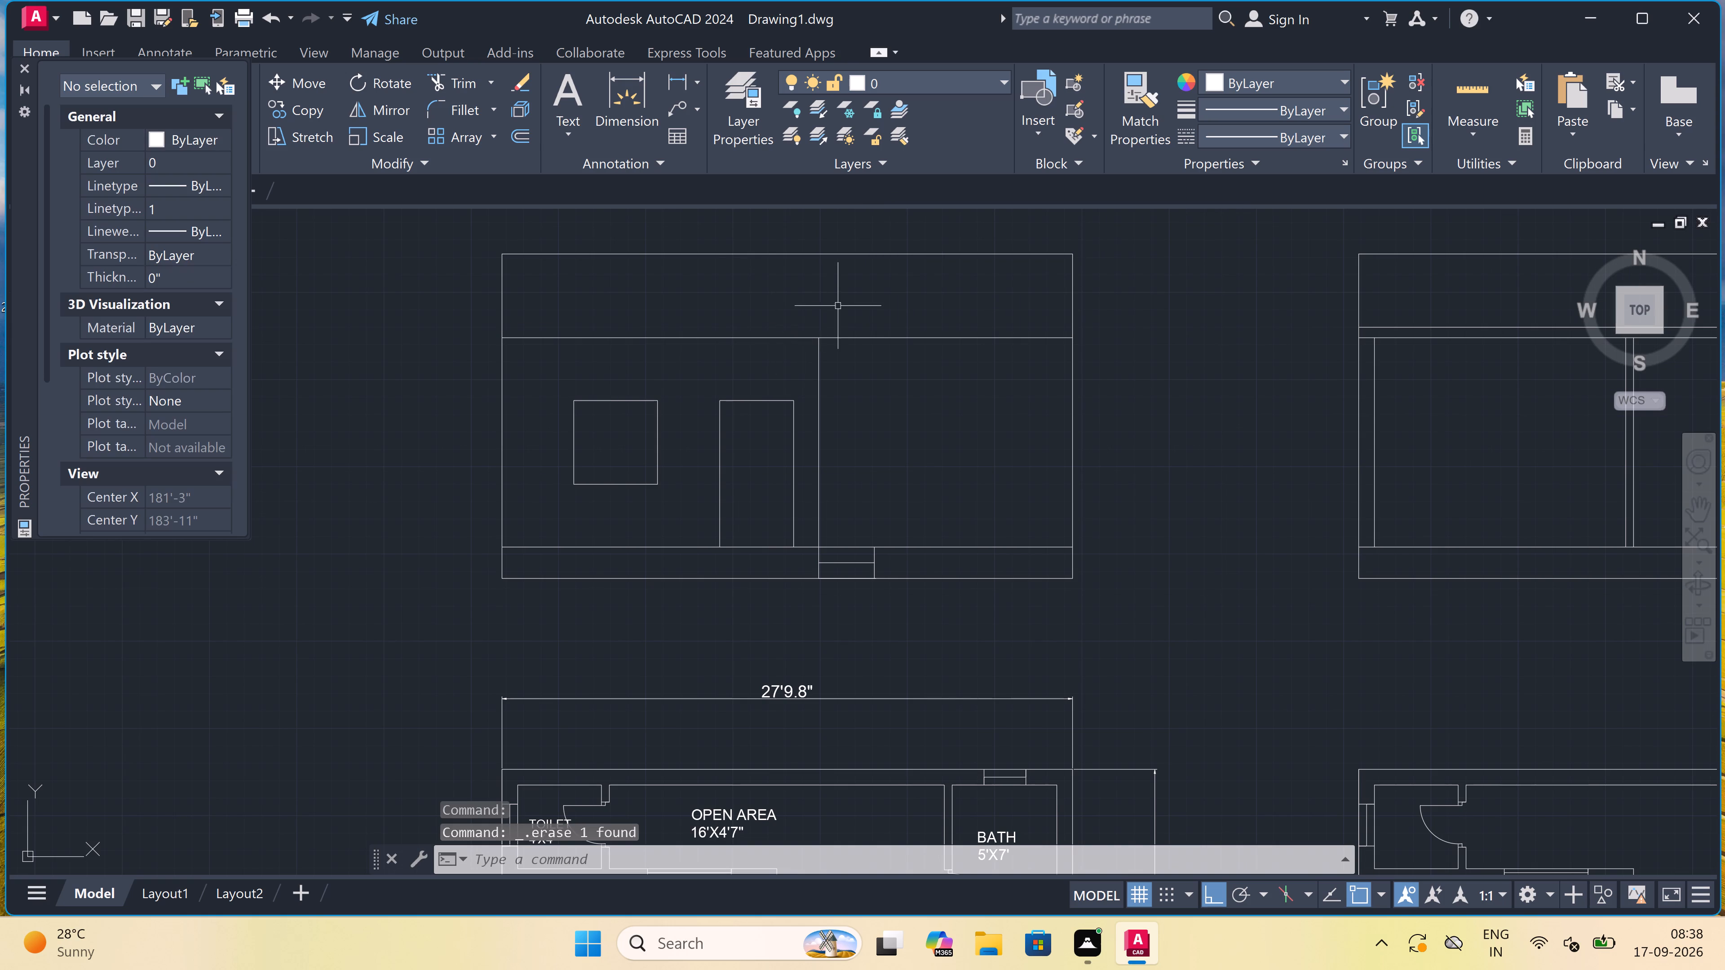
pyautogui.scroll(-1, 850, 311)
pyautogui.scroll(1, 852, 311)
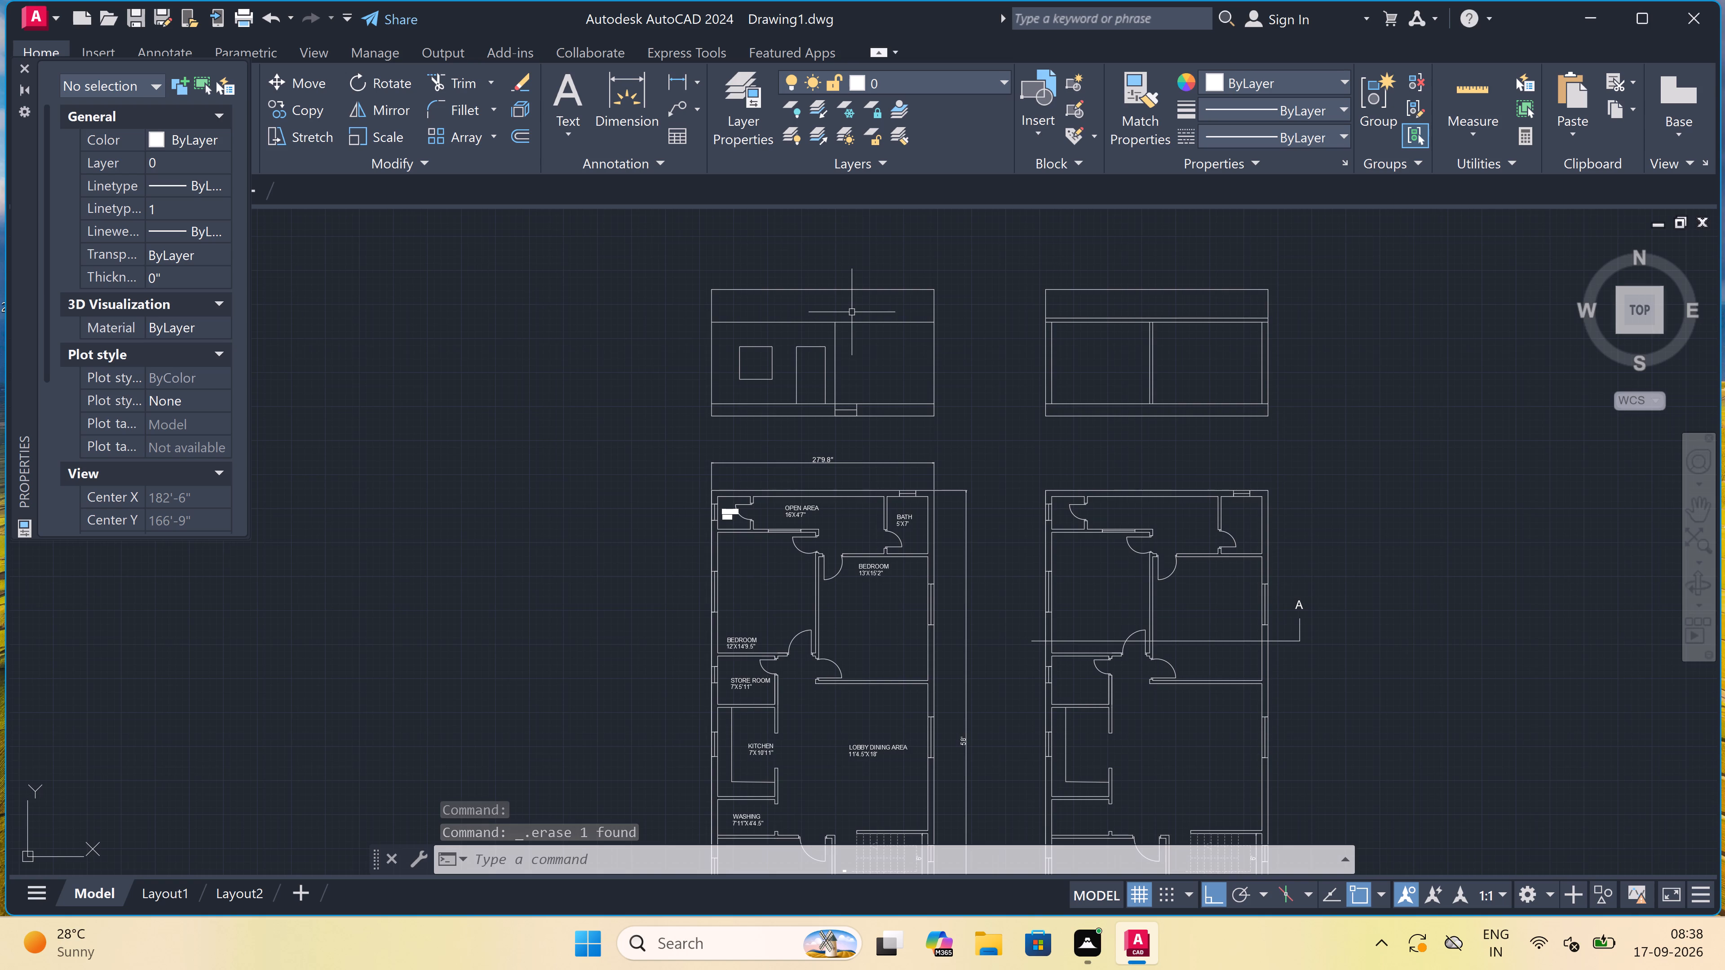
pyautogui.scroll(-3, 852, 312)
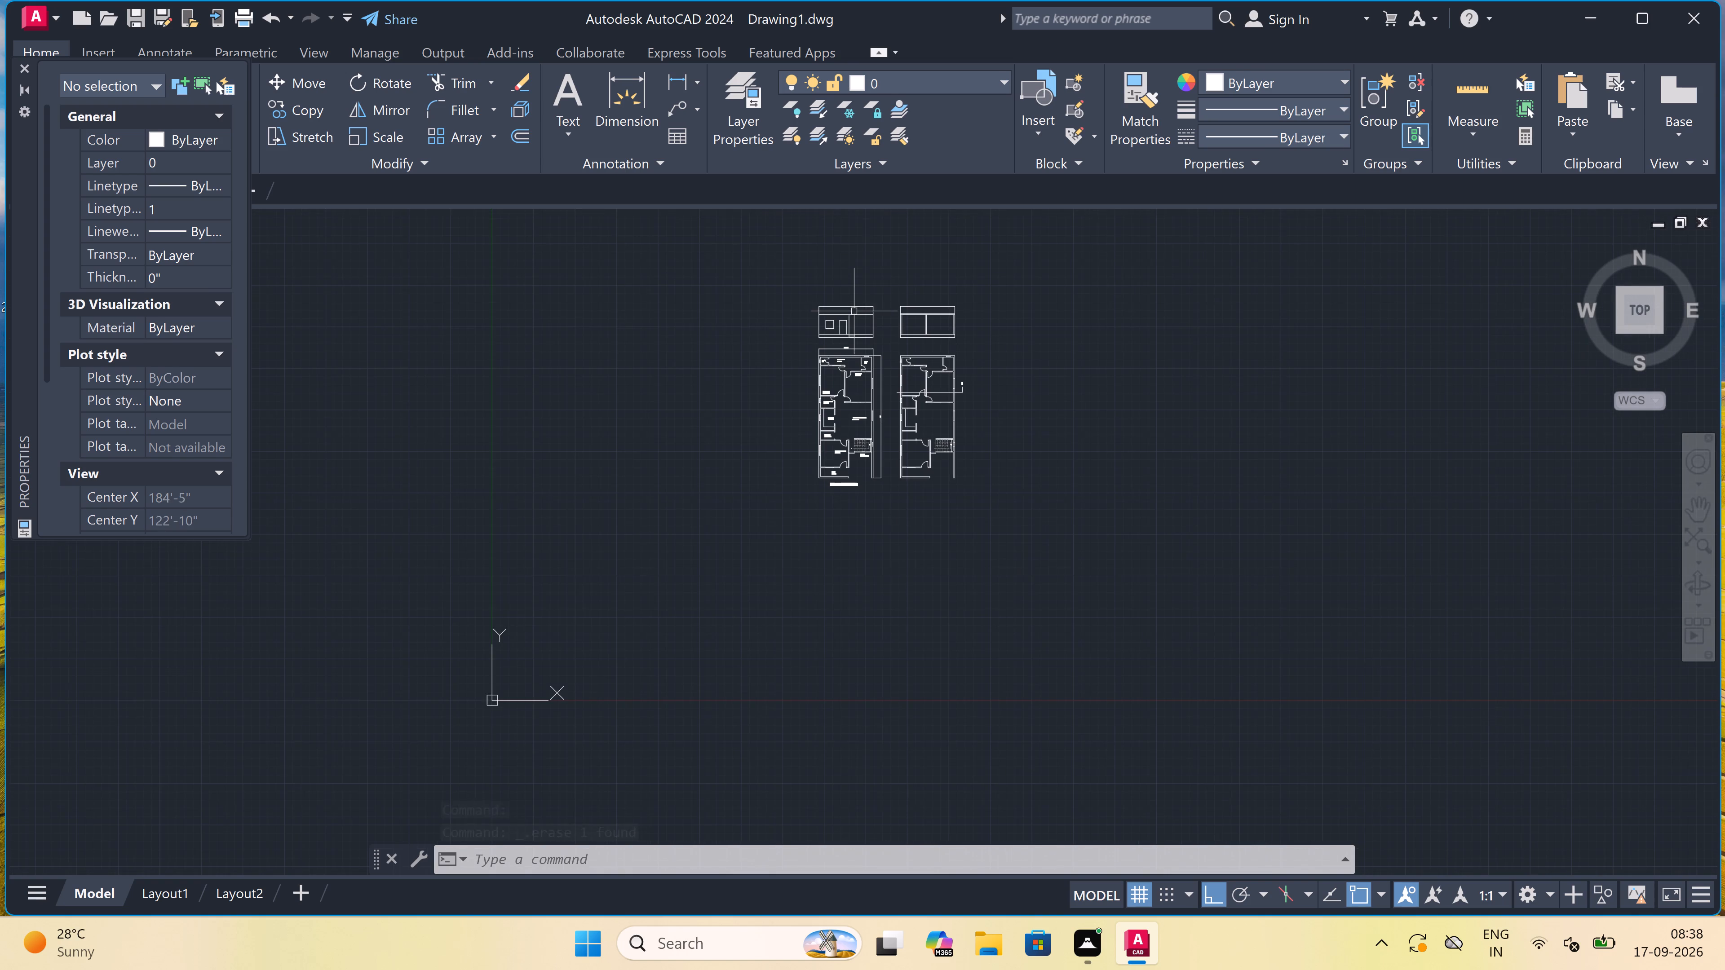
pyautogui.scroll(2, 867, 259)
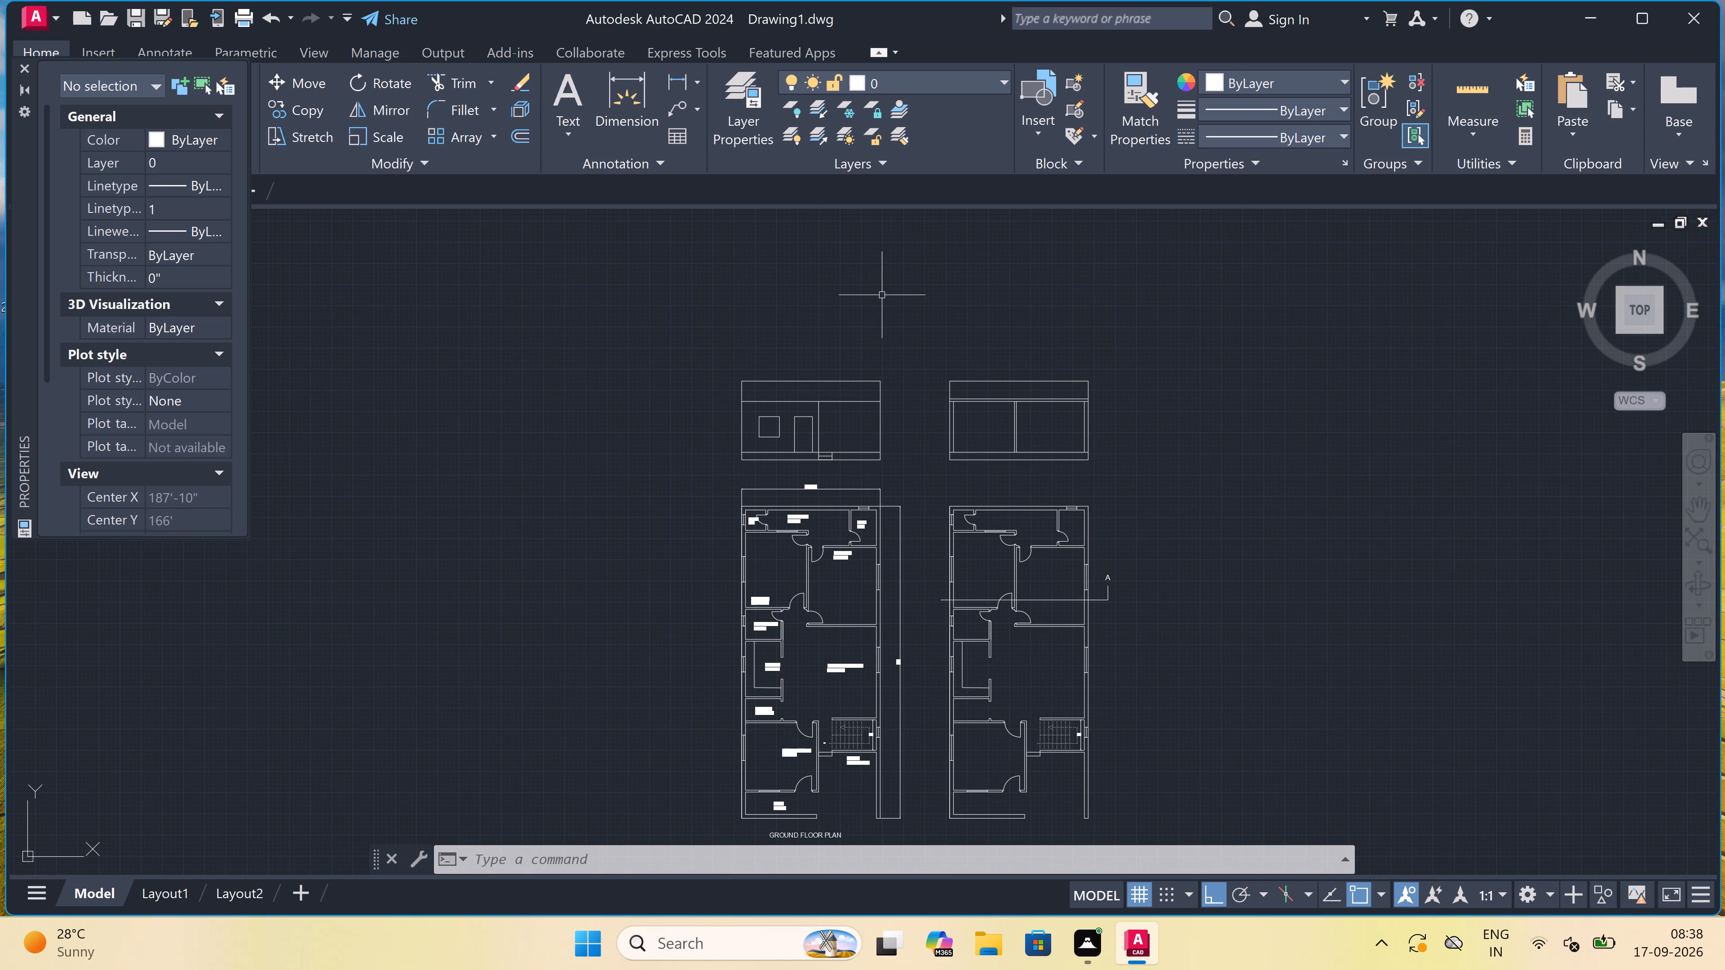
pyautogui.scroll(1, 866, 318)
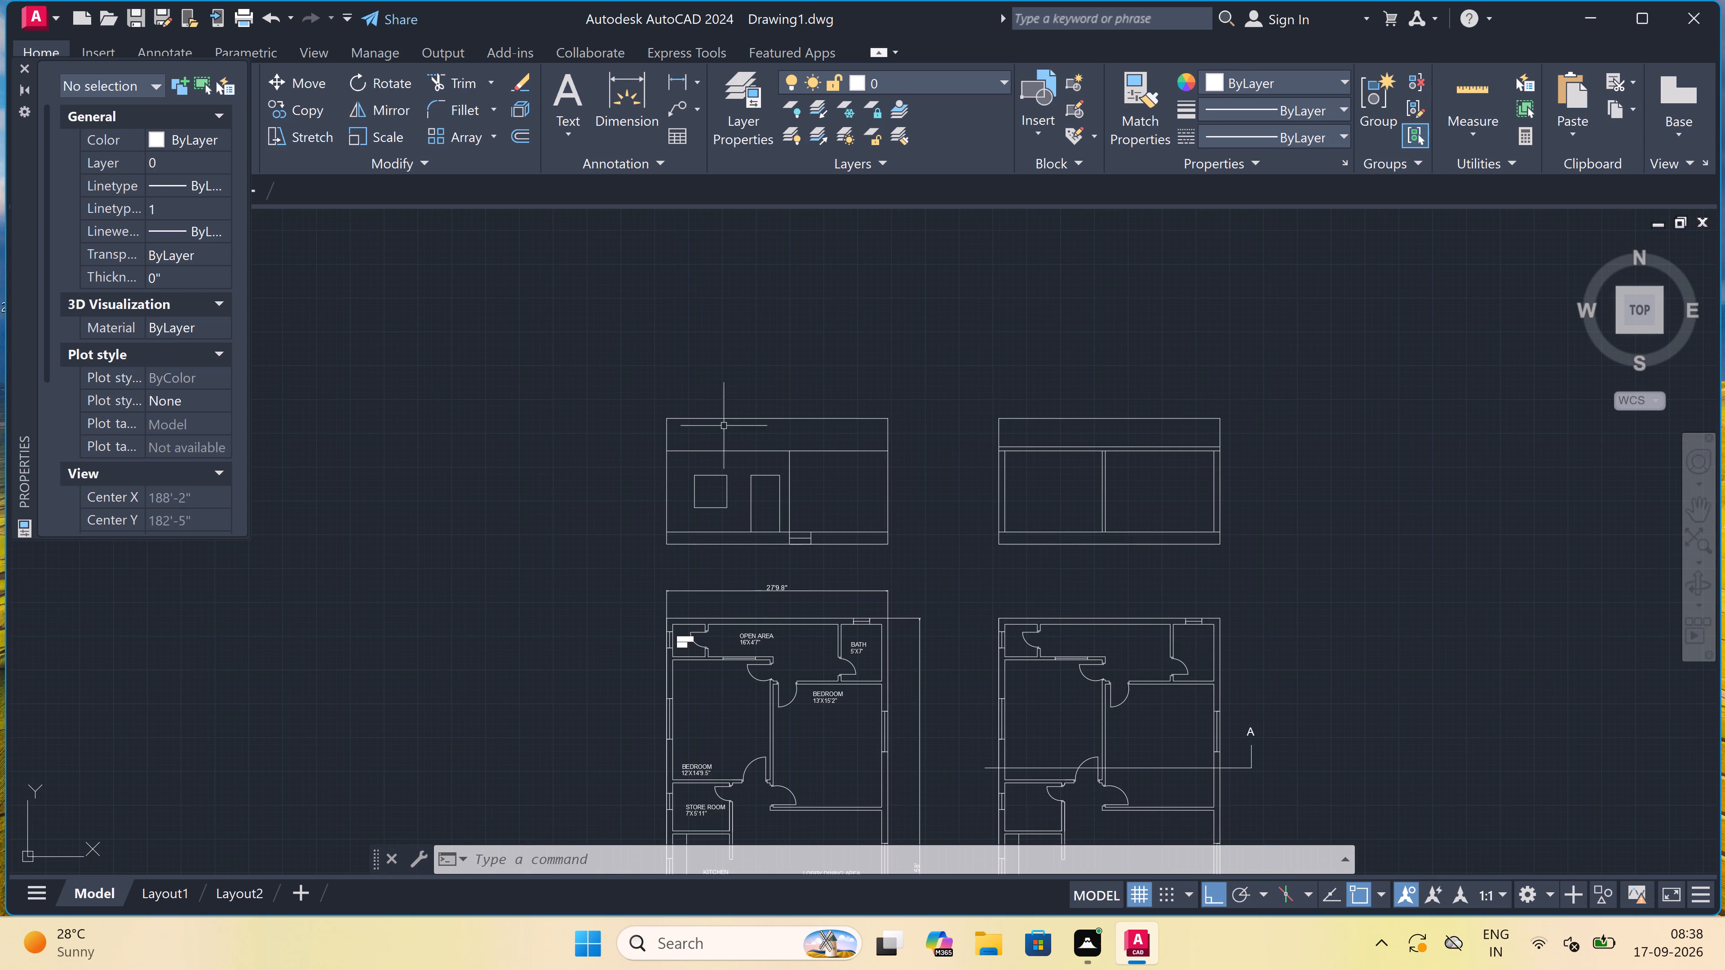
pyautogui.scroll(1, 625, 462)
pyautogui.write('L')
pyautogui.press('space')
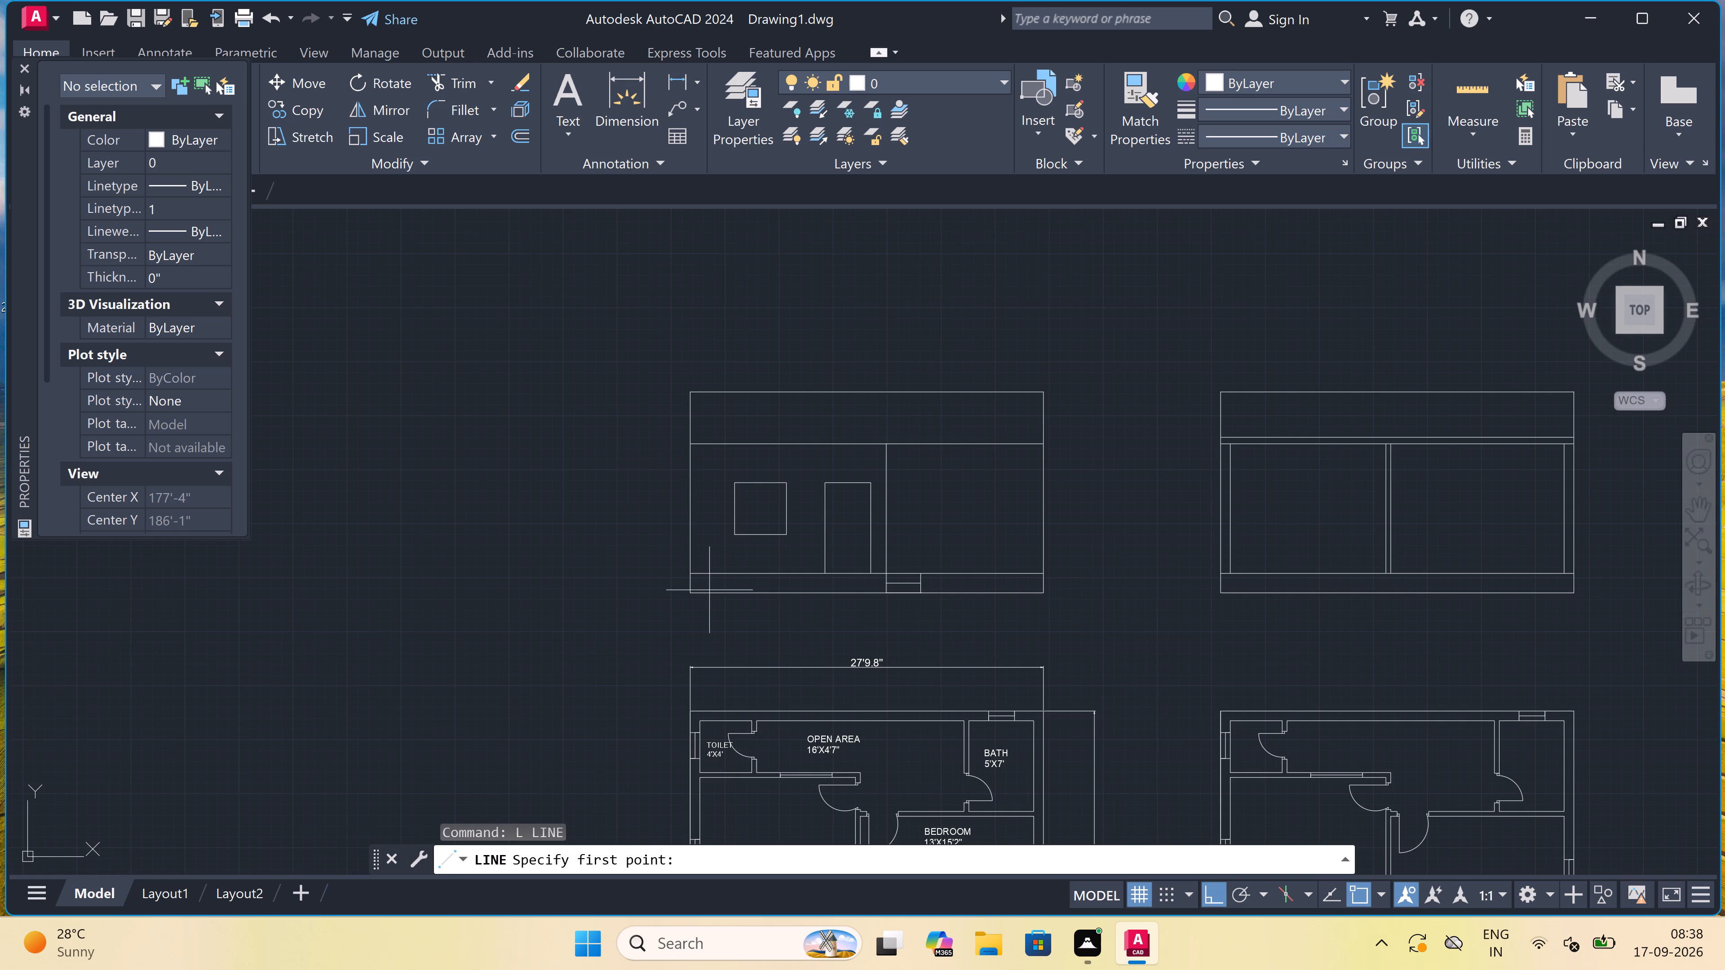
pyautogui.click(685, 593)
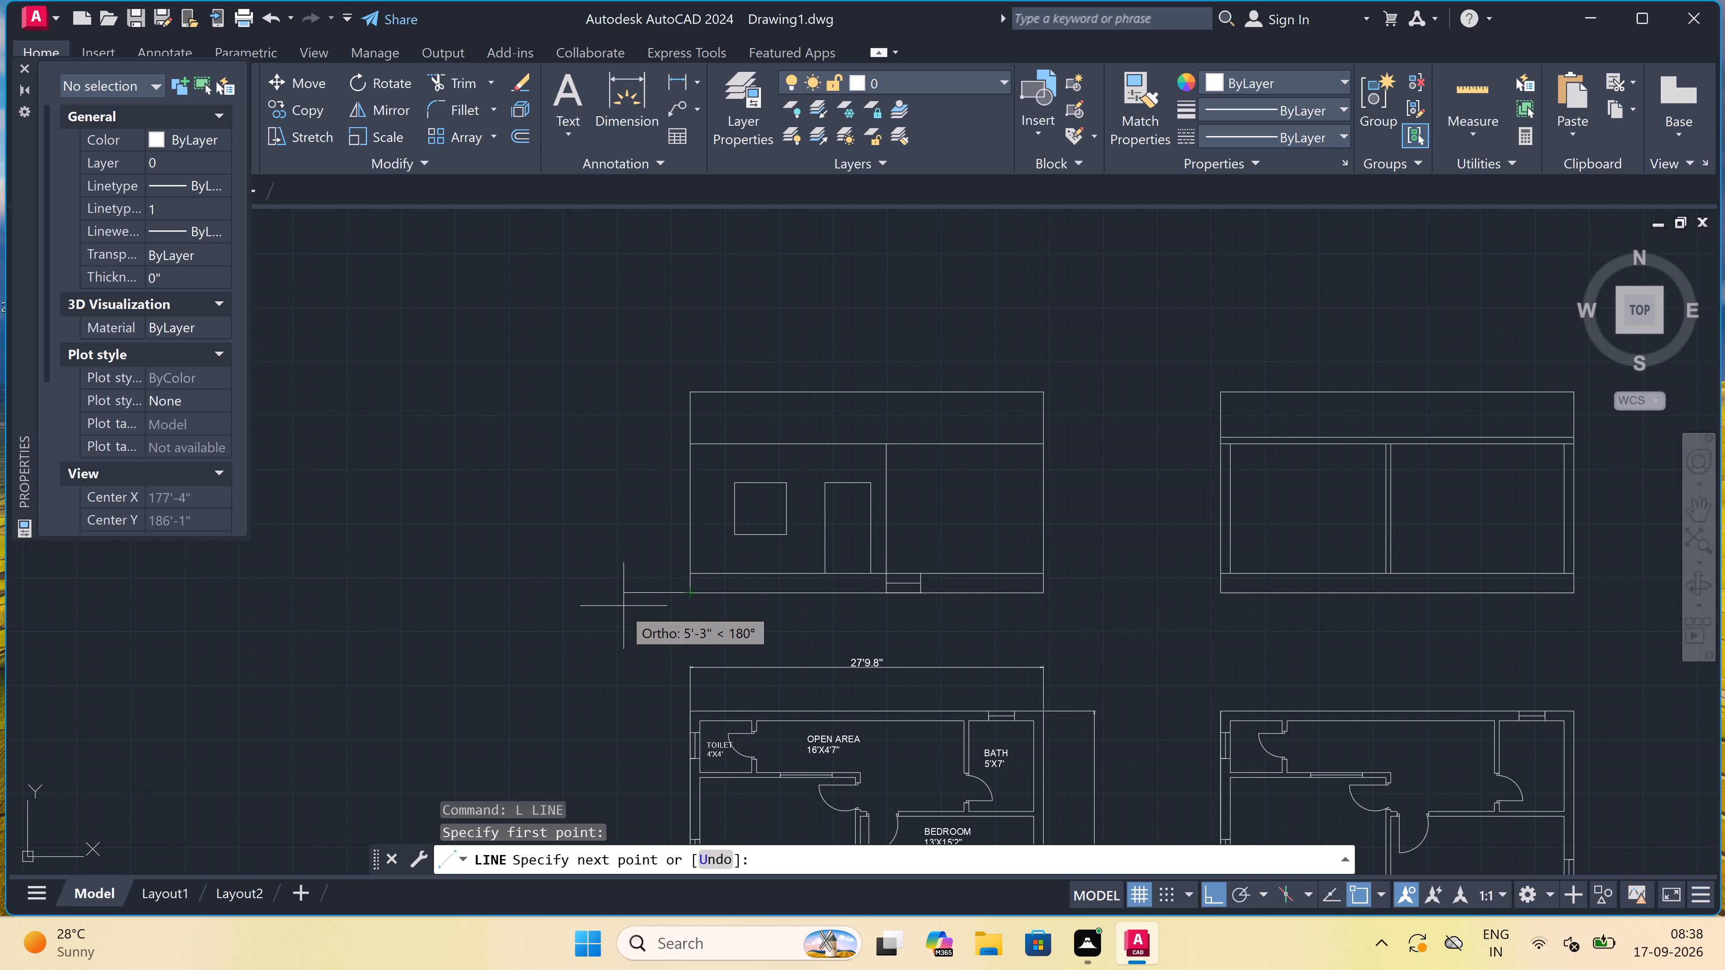
pyautogui.press('2')
pyautogui.write("'")
pyautogui.press('space')
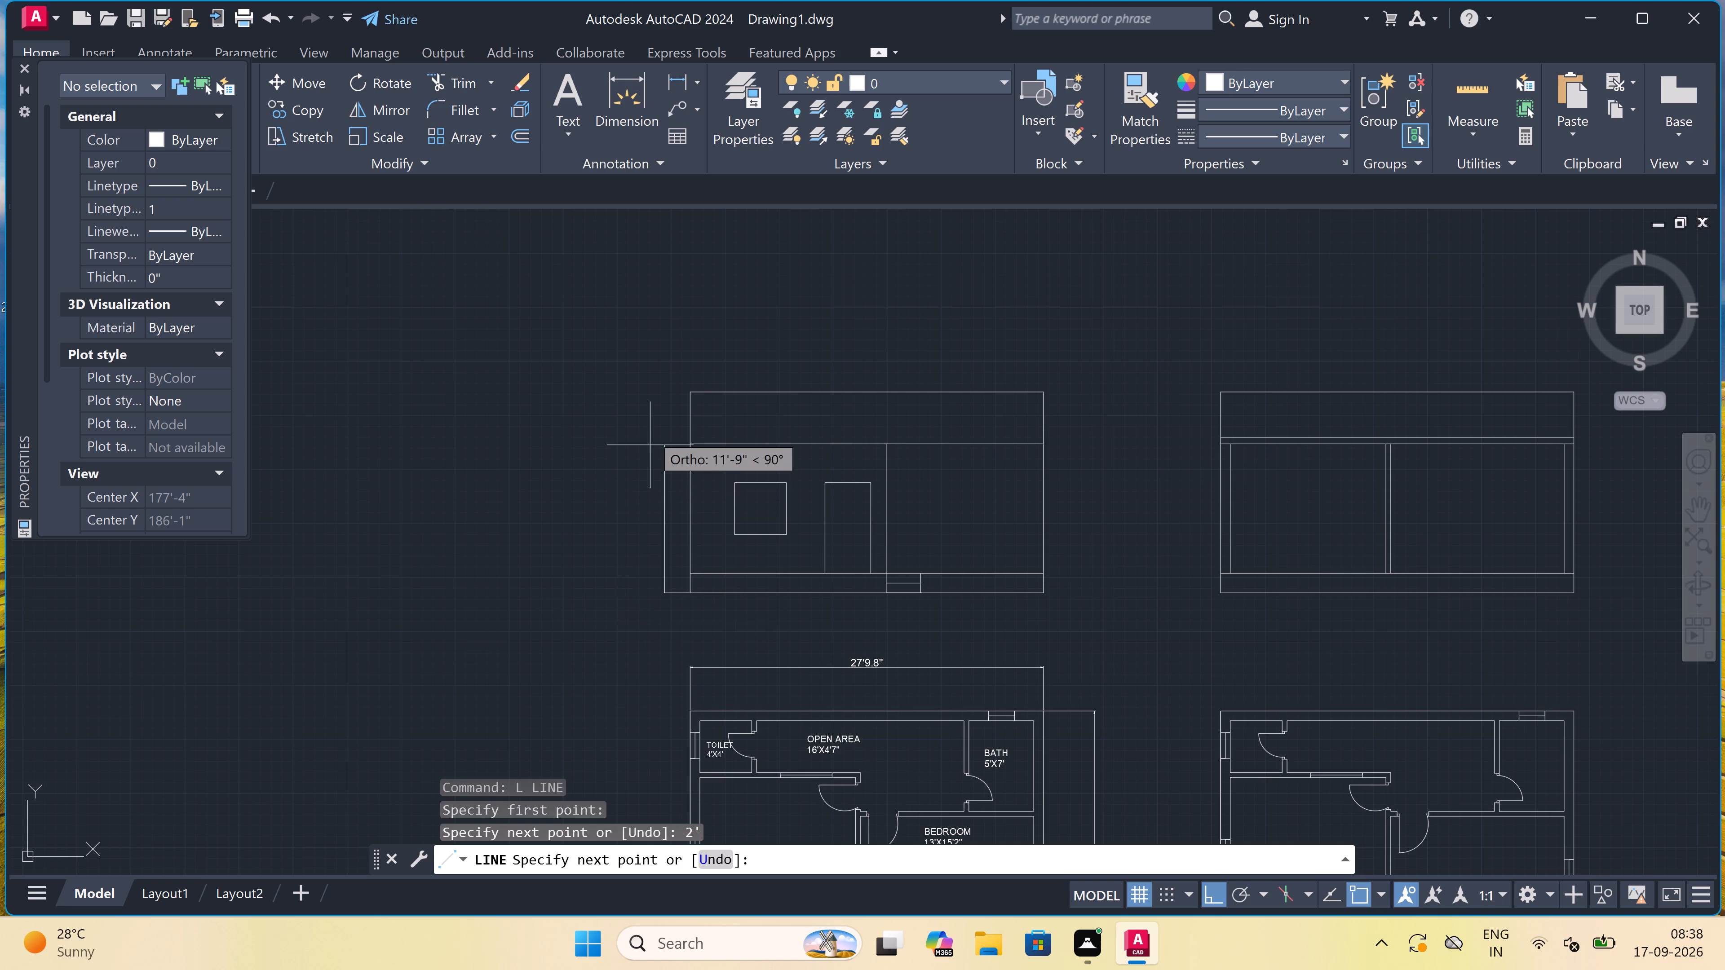
pyautogui.click(666, 377)
pyautogui.press('Escape')
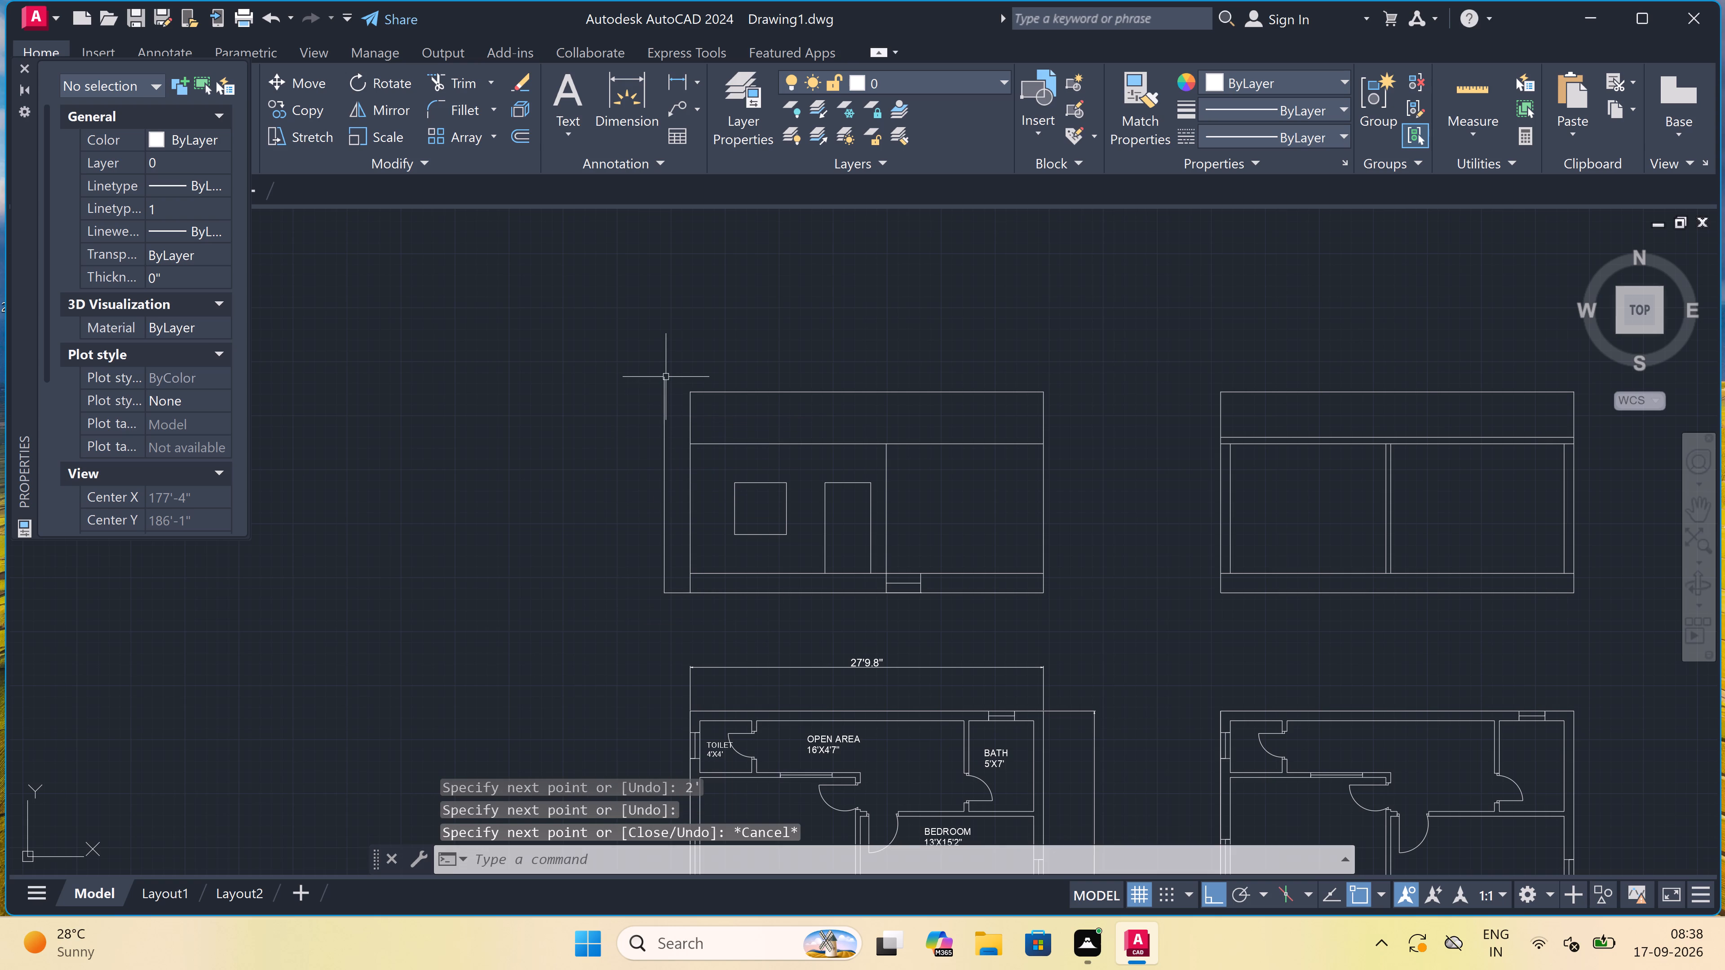
# Extend the elevation's top line and the parapet's lower line to the new outer vertical.
pyautogui.press('e')
pyautogui.press('x')
pyautogui.press('space')
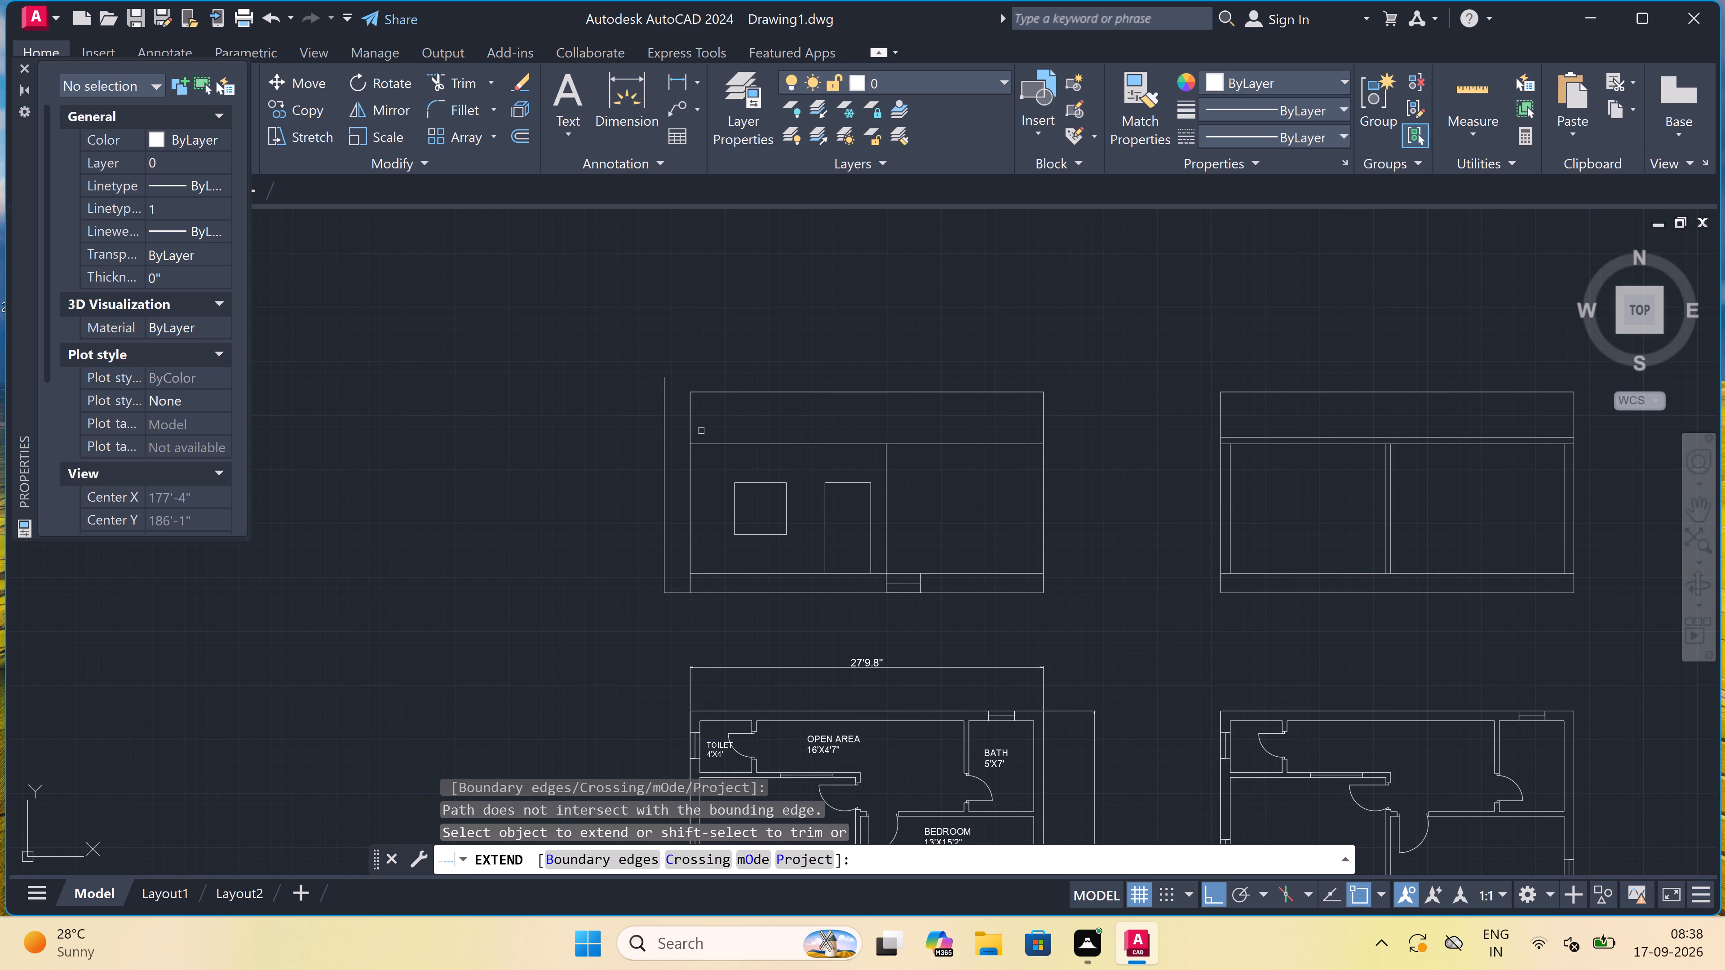
pyautogui.click(705, 450)
pyautogui.click(712, 382)
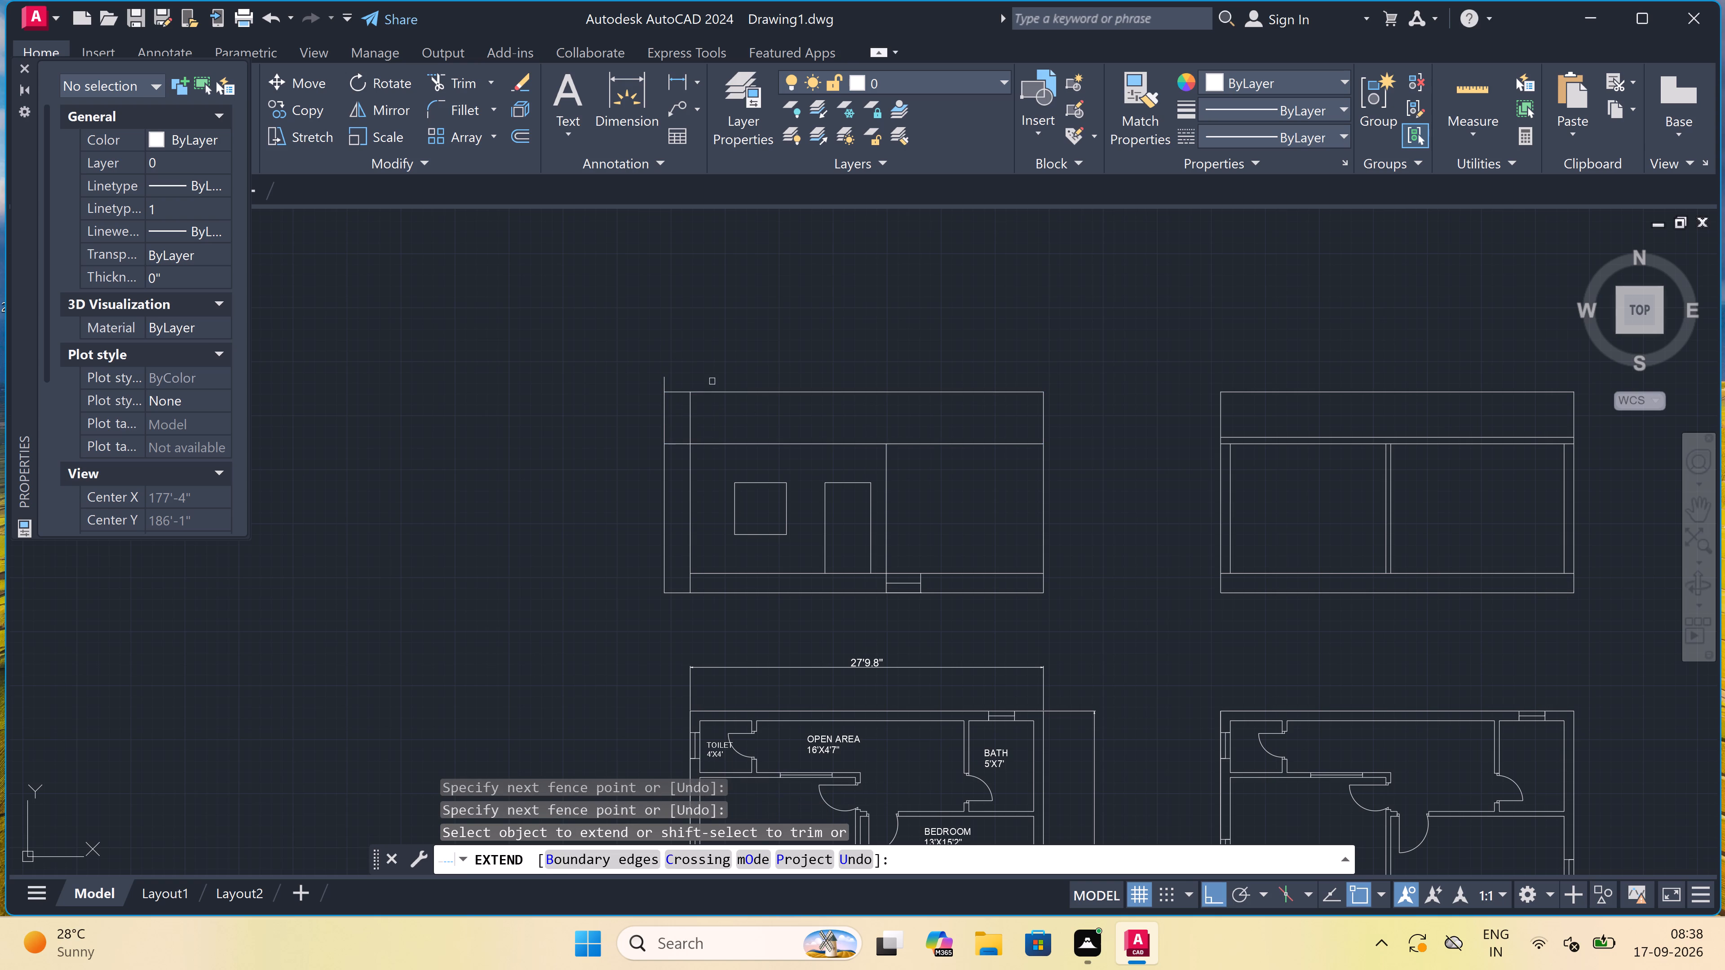
pyautogui.press('Escape')
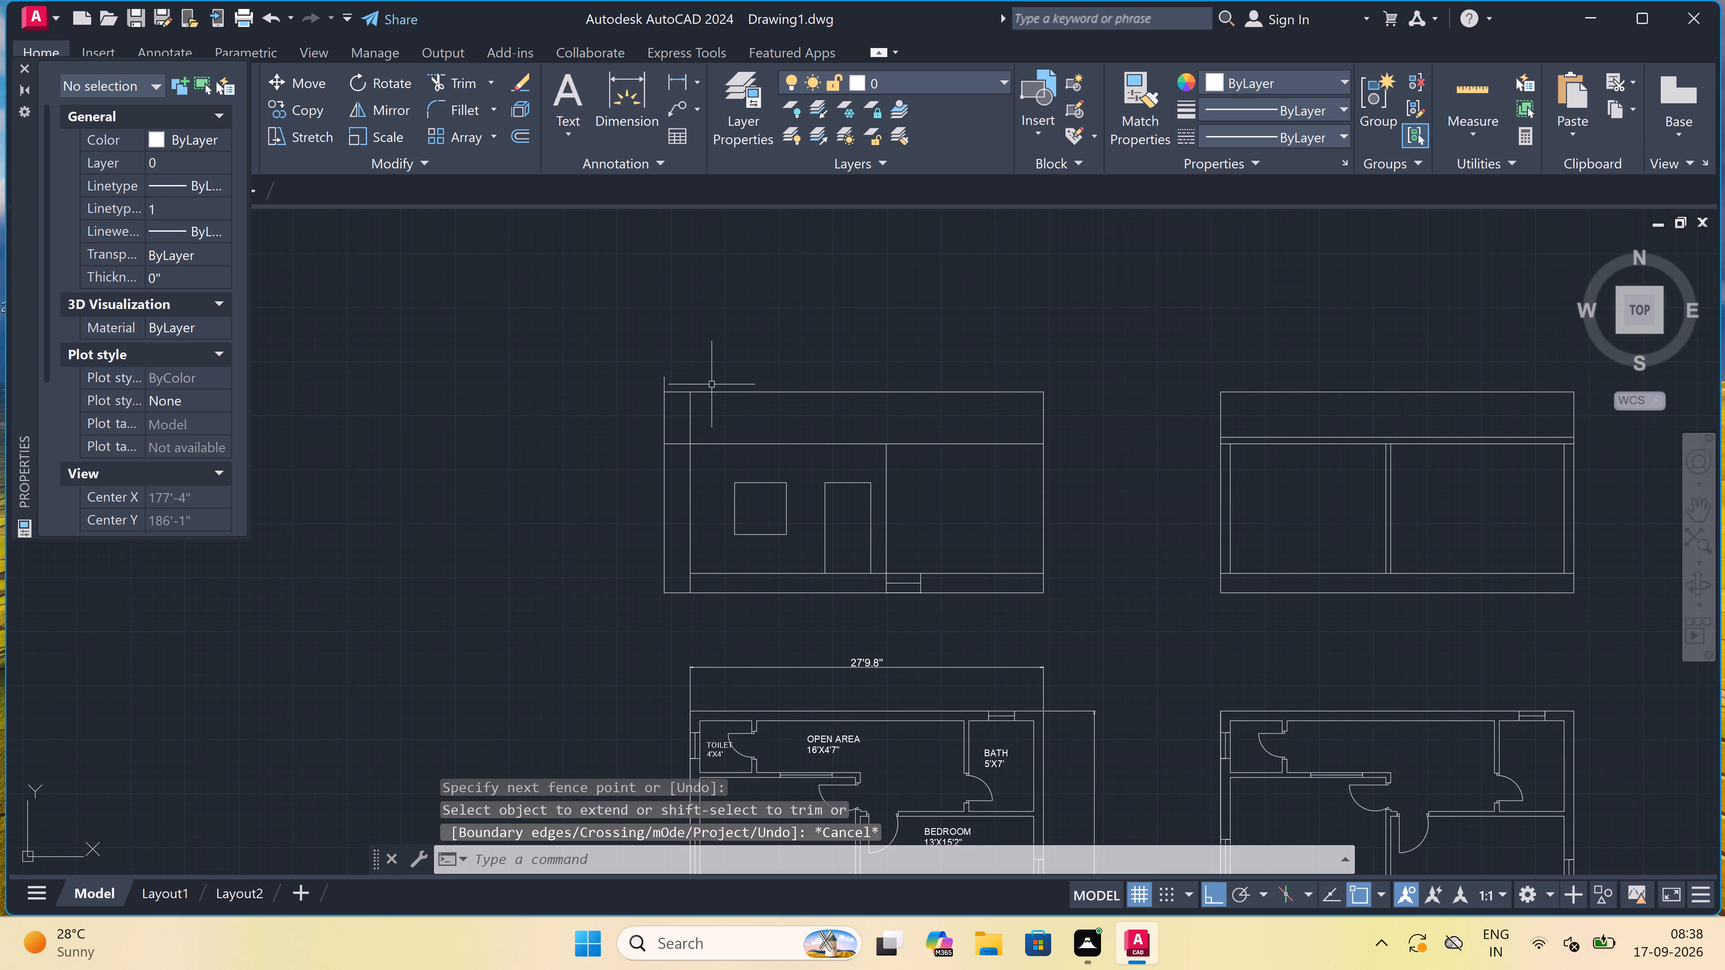
# Trim the outer vertical above and below the parapet, the wall line inside the parapet, and the 2' base line, leaving a roof overhang.
pyautogui.press('t')
pyautogui.write('R')
pyautogui.press('space')
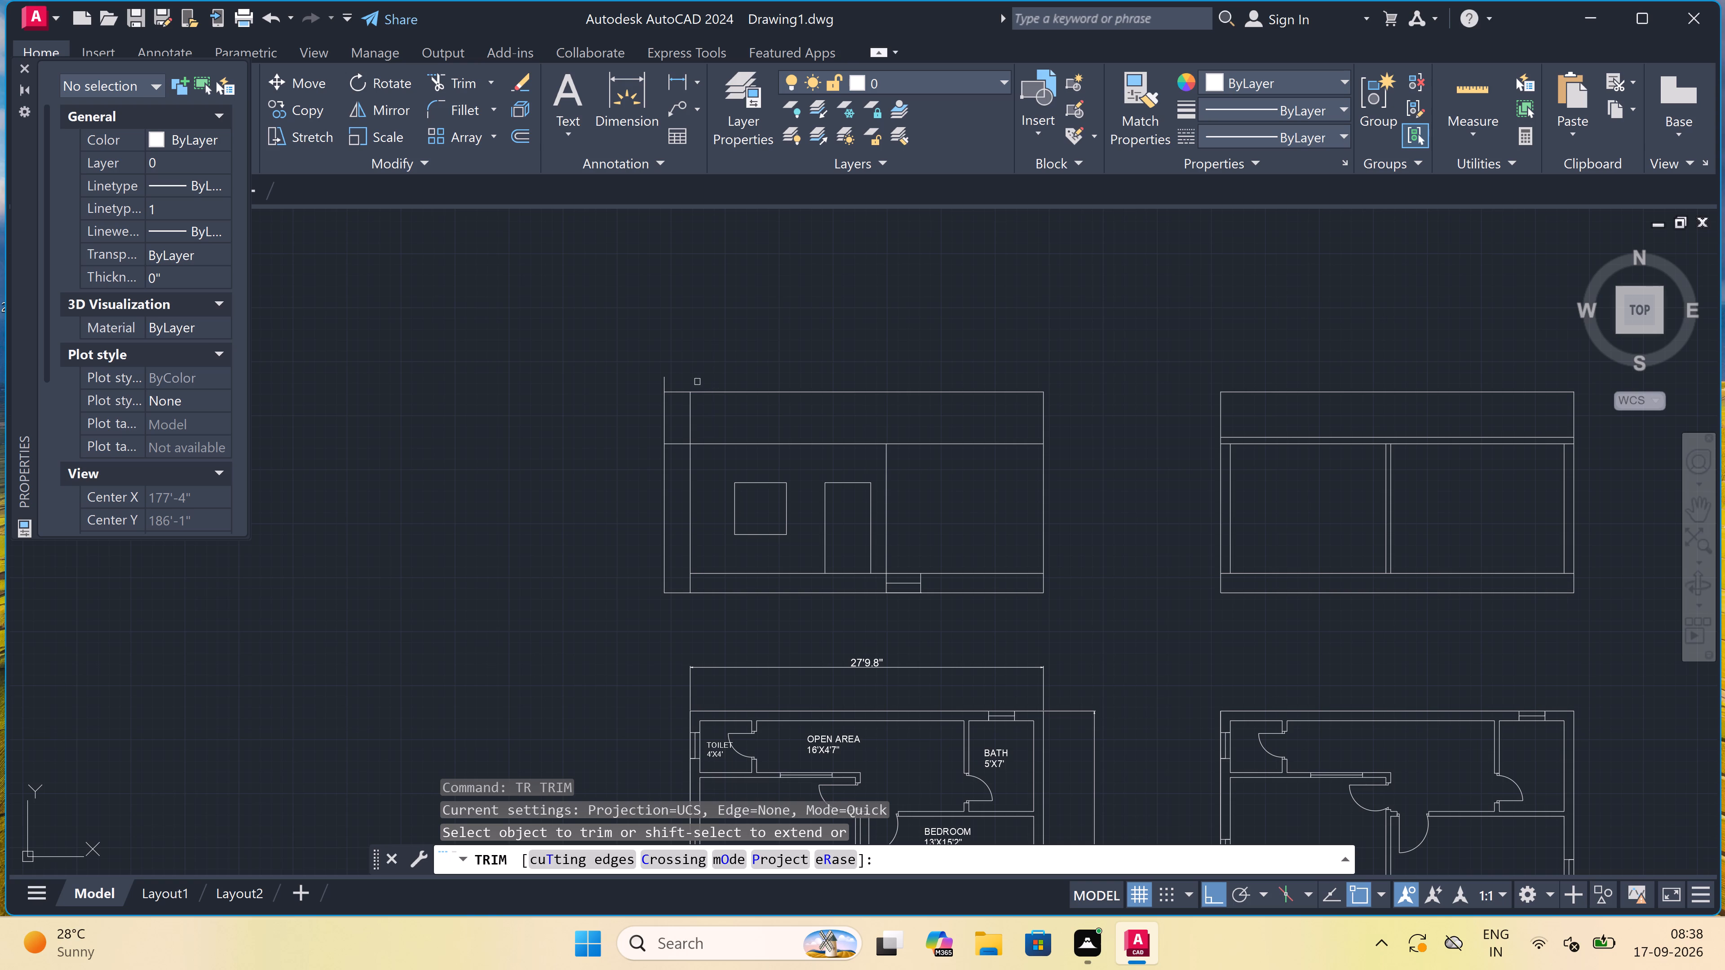
pyautogui.scroll(2, 660, 377)
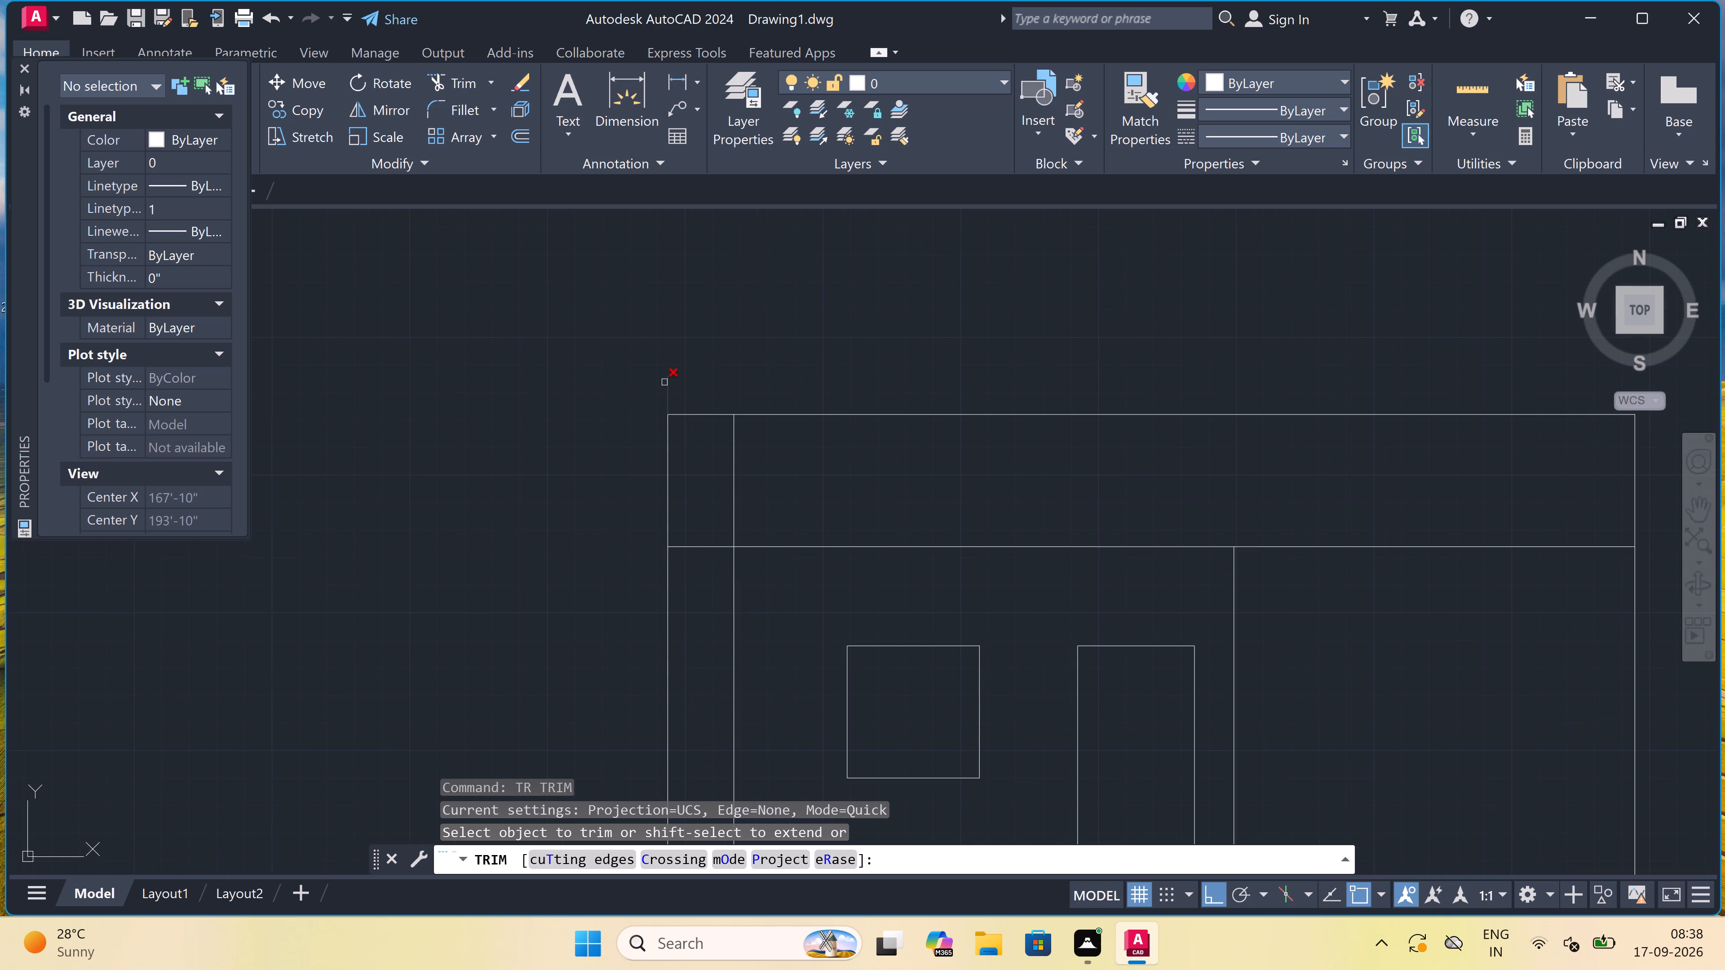
pyautogui.click(664, 382)
pyautogui.moveTo(702, 489); pyautogui.dragTo(714, 491)
pyautogui.click(790, 485)
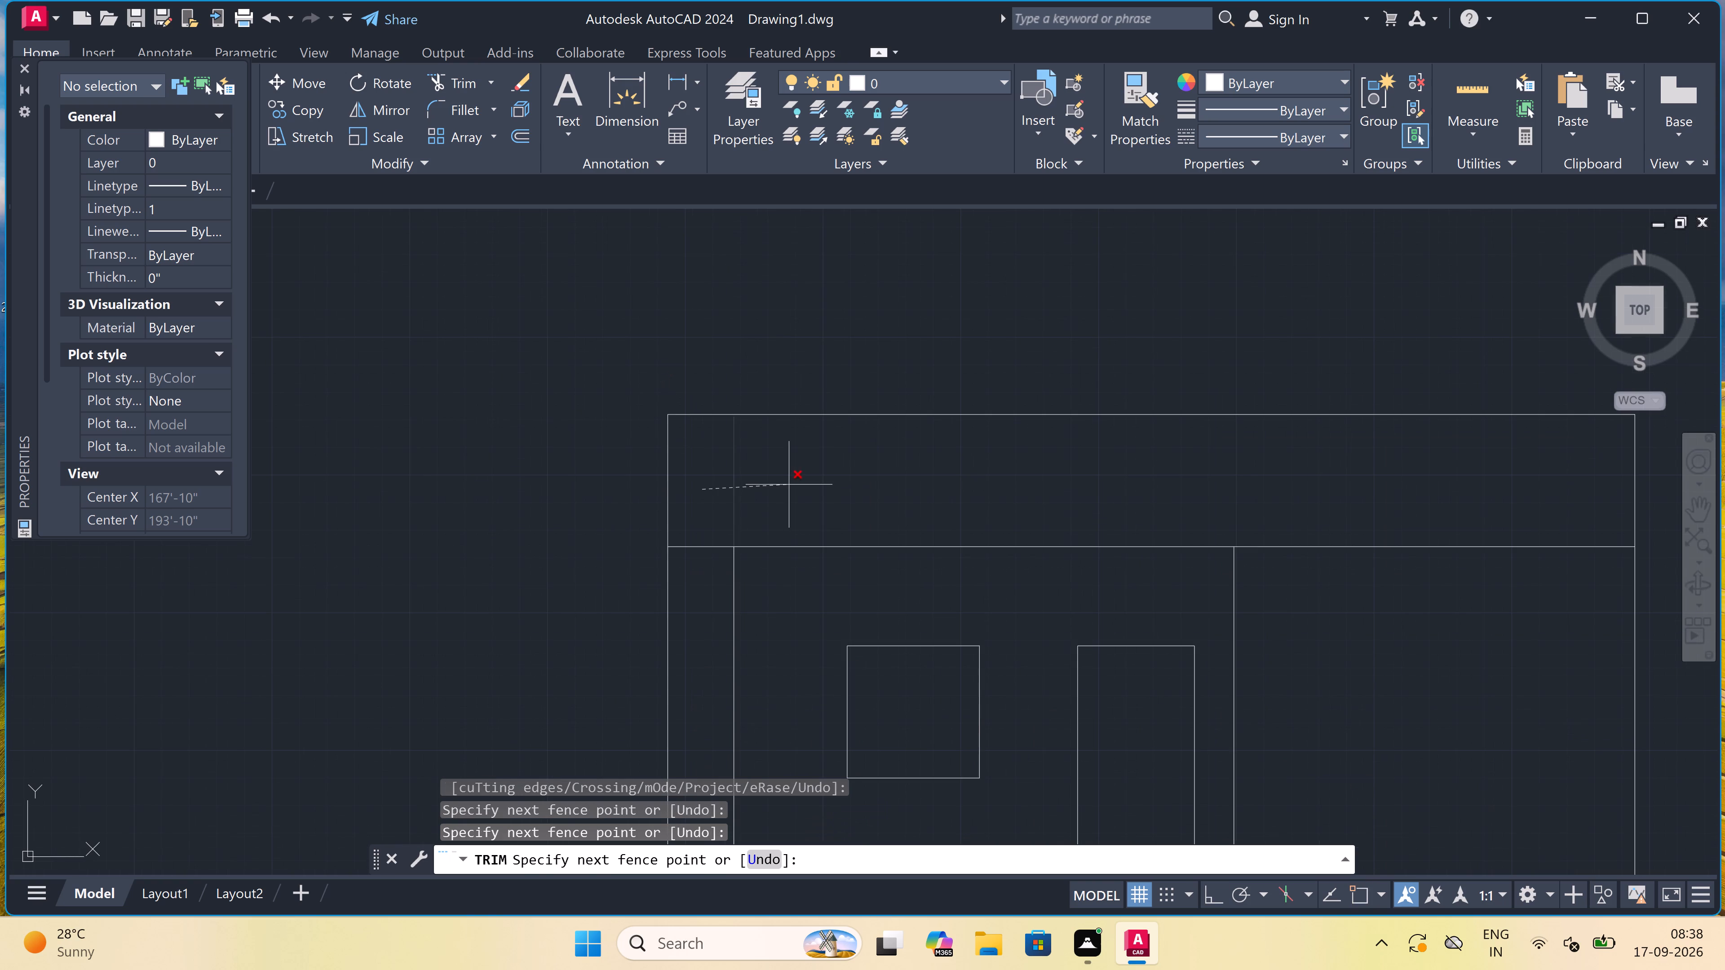
pyautogui.scroll(-3, 791, 481)
pyautogui.scroll(2, 773, 552)
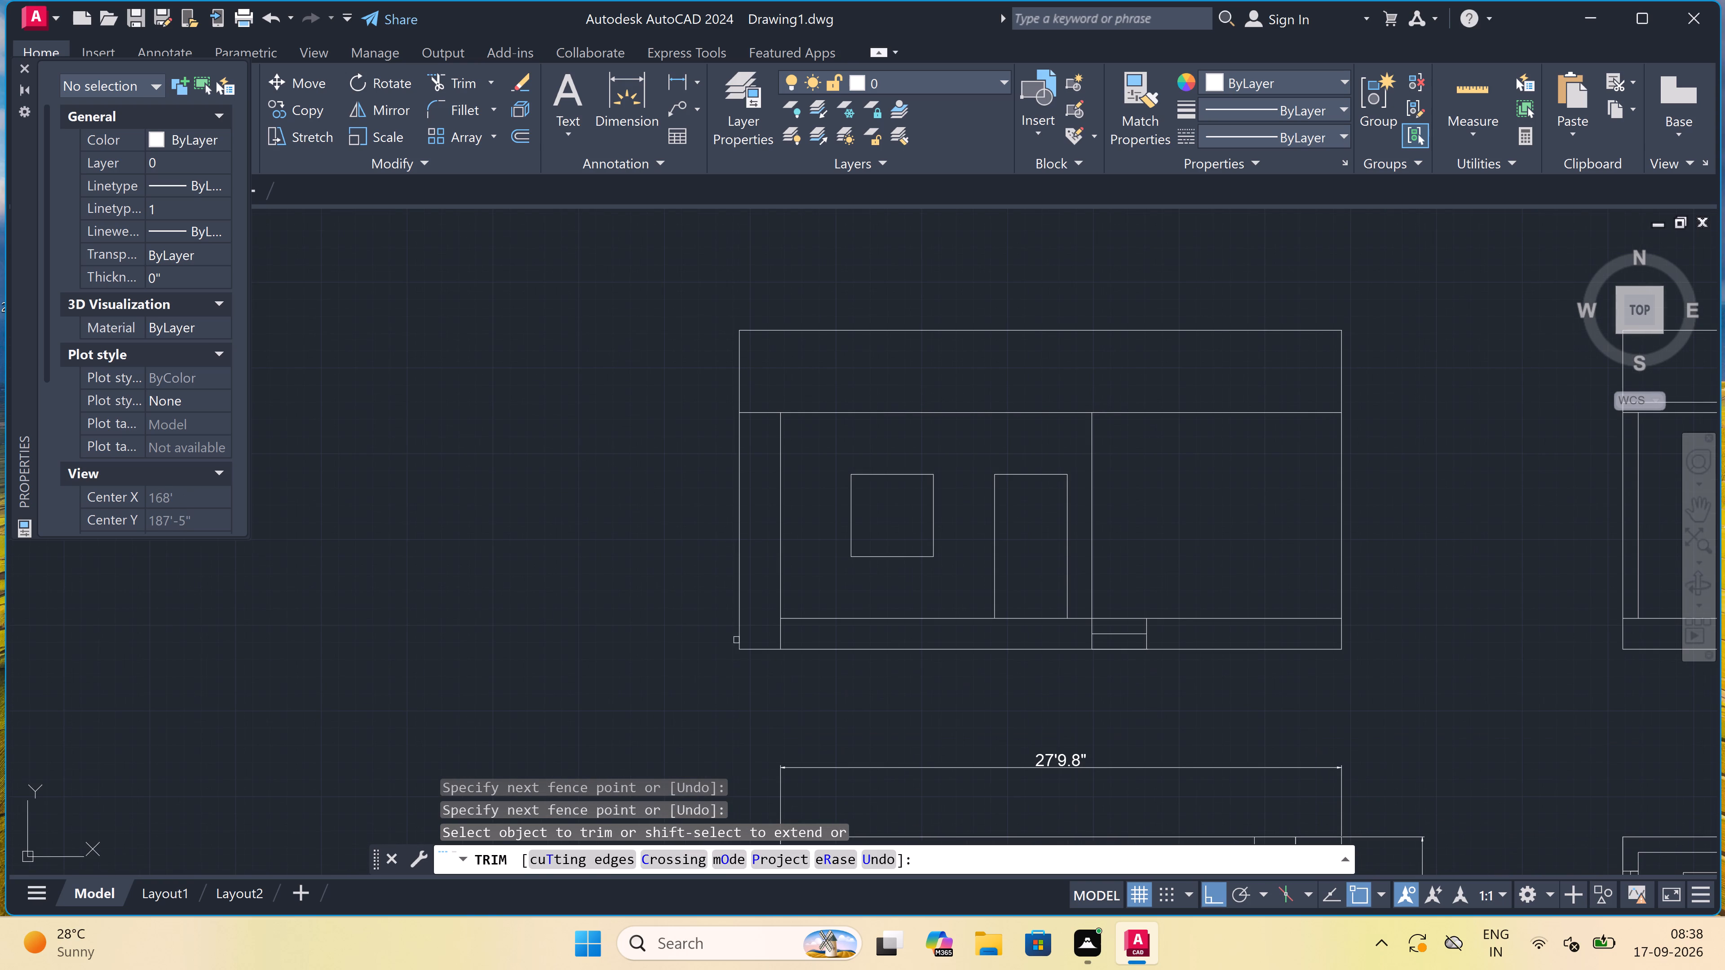
pyautogui.click(783, 660)
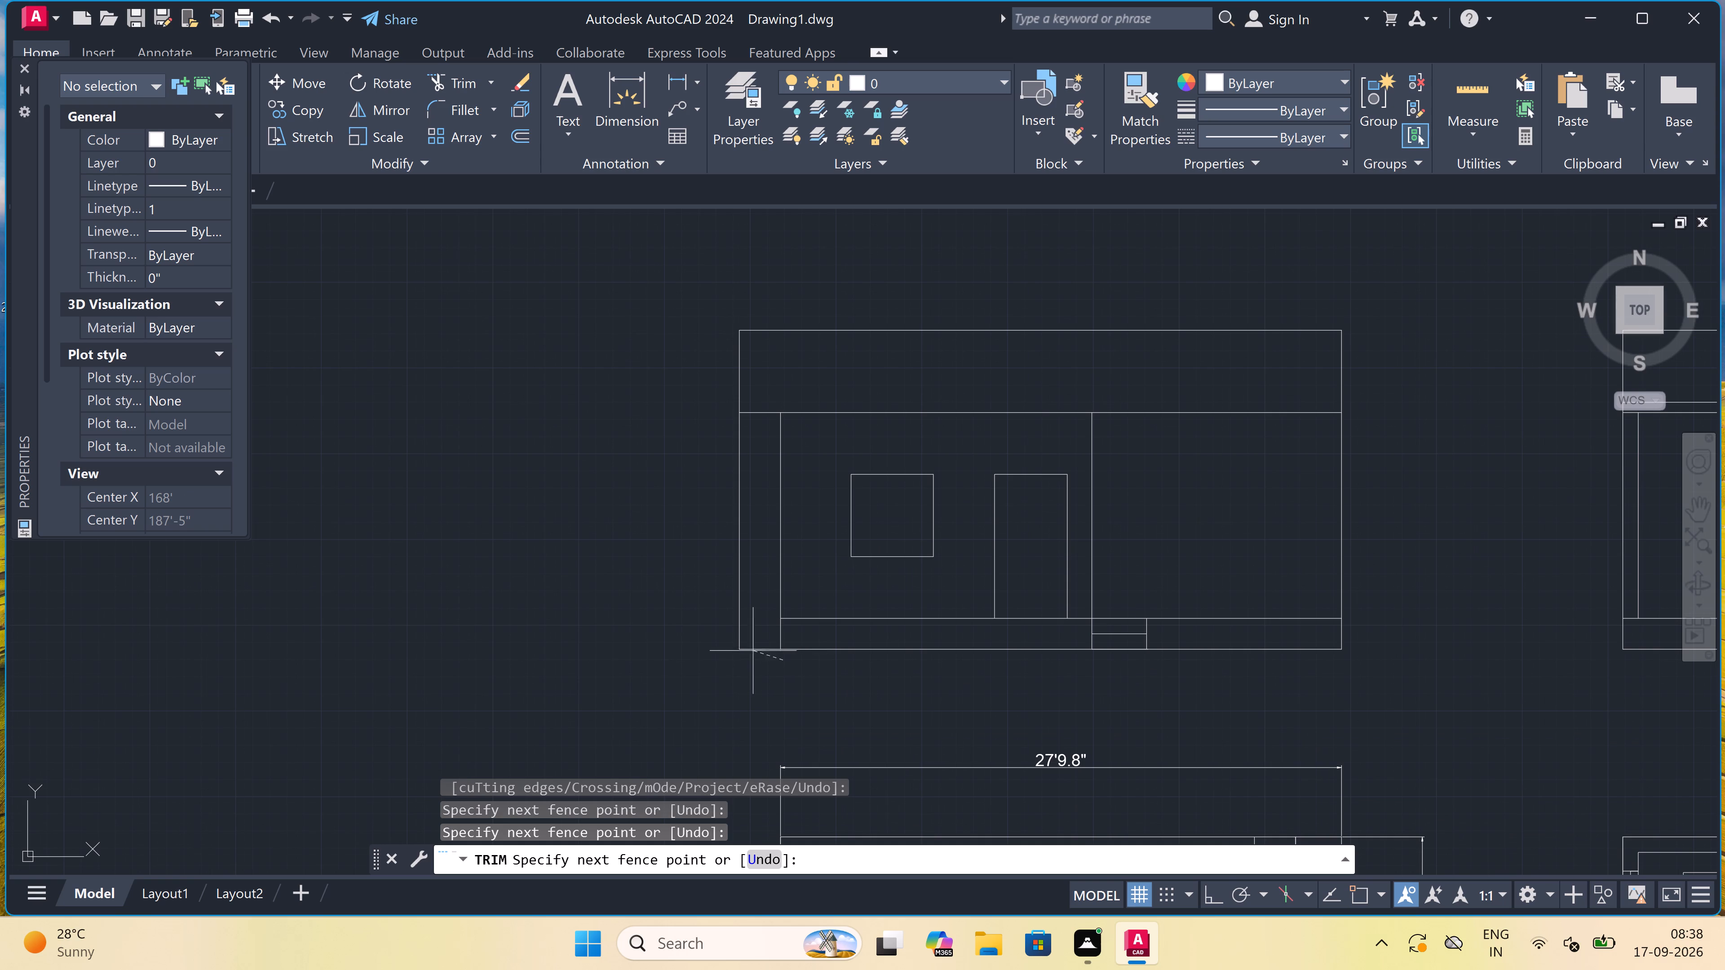
pyautogui.click(730, 586)
pyautogui.scroll(-1, 847, 631)
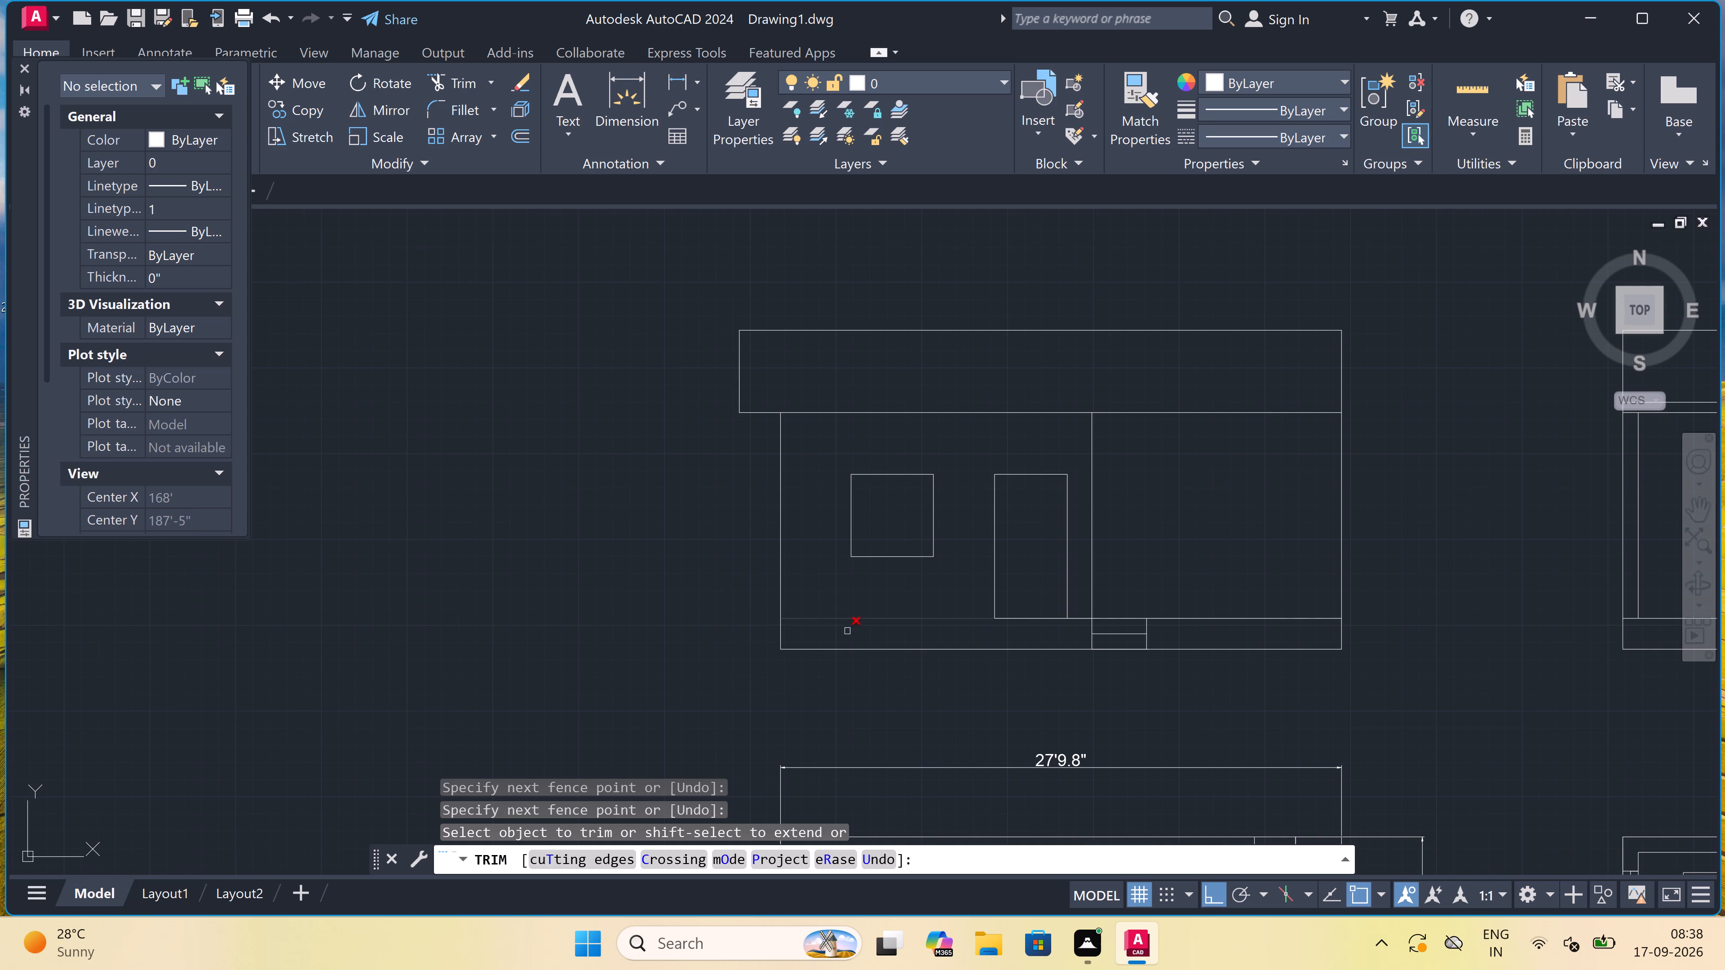
pyautogui.scroll(1, 1141, 506)
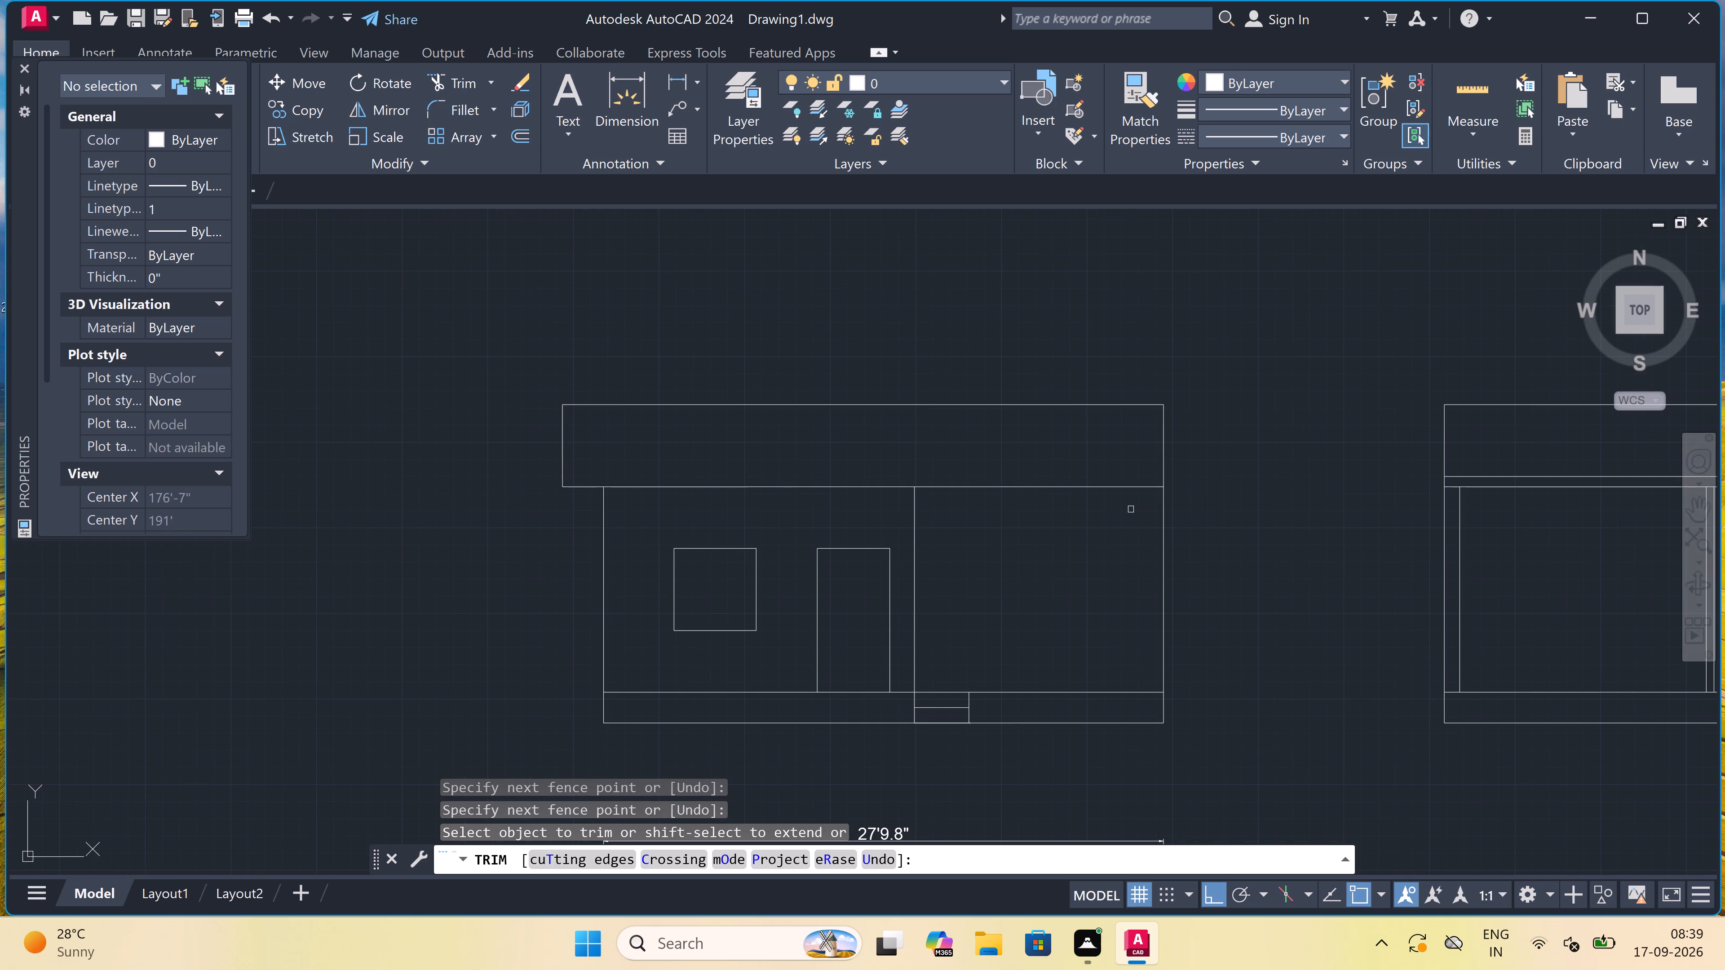
pyautogui.press('Escape')
# Draw an upper block outline from the elevation's upper right corner, about 7'-6" up, 12'-3" across, and down to the inner wall line's top.
pyautogui.write('L')
pyautogui.press('space')
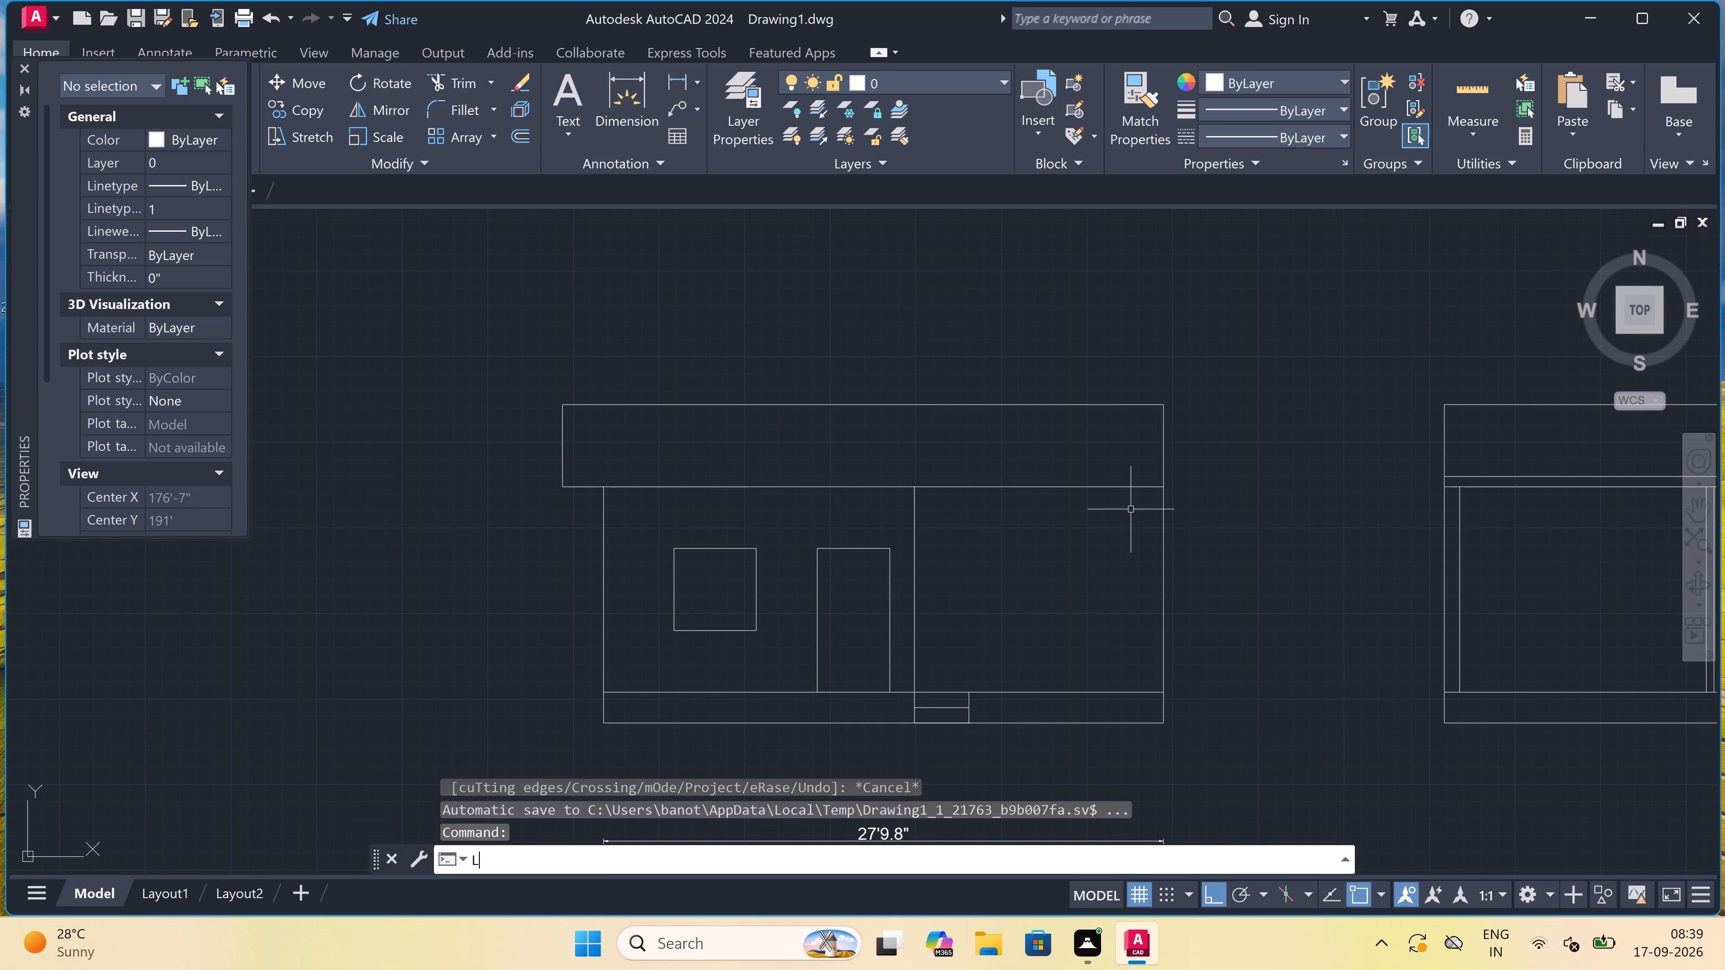
pyautogui.scroll(-4, 1144, 511)
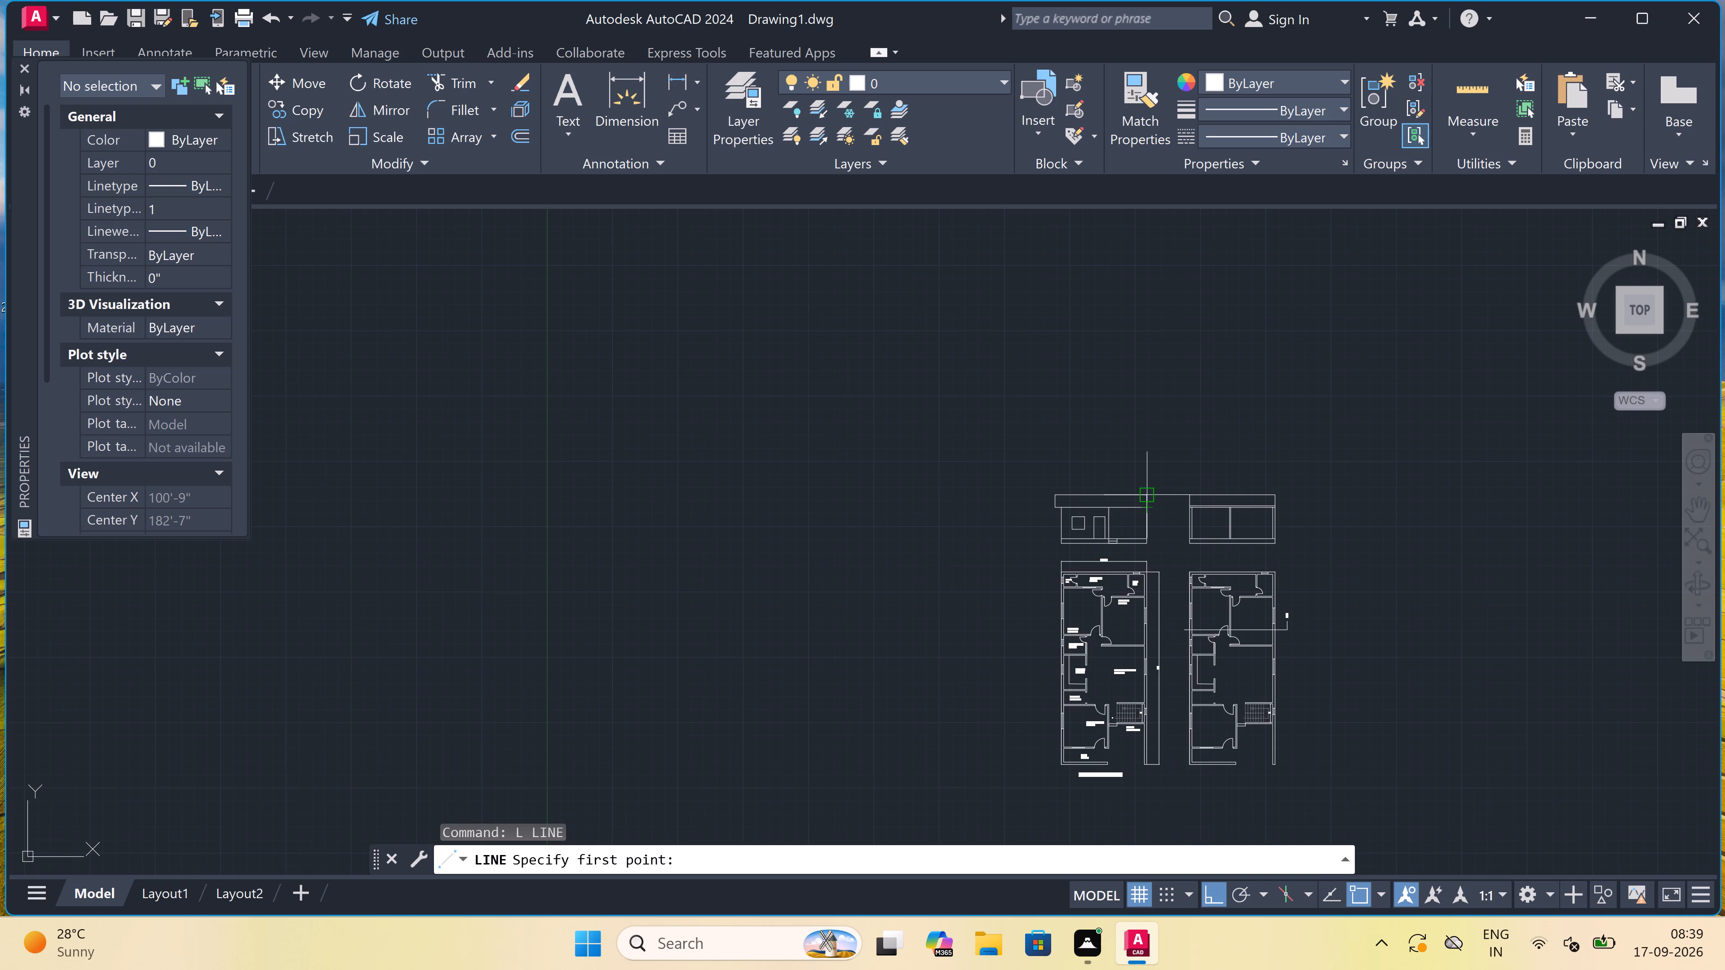
pyautogui.scroll(1, 1146, 476)
pyautogui.scroll(2, 1143, 515)
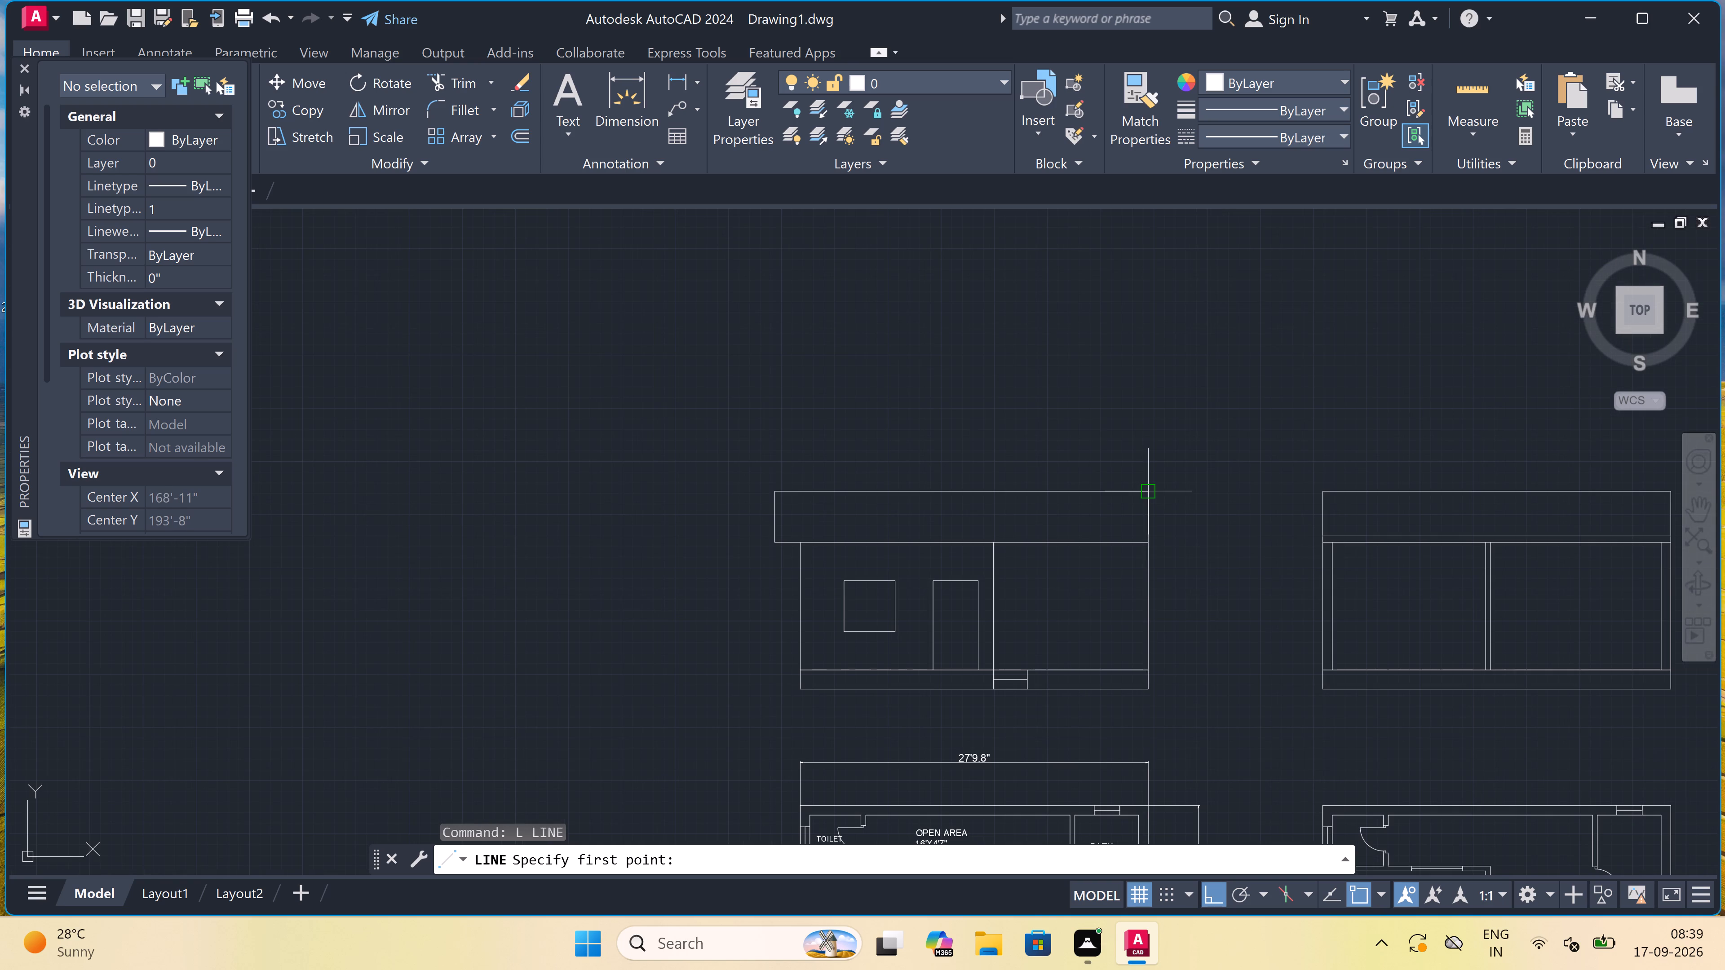
pyautogui.click(1146, 484)
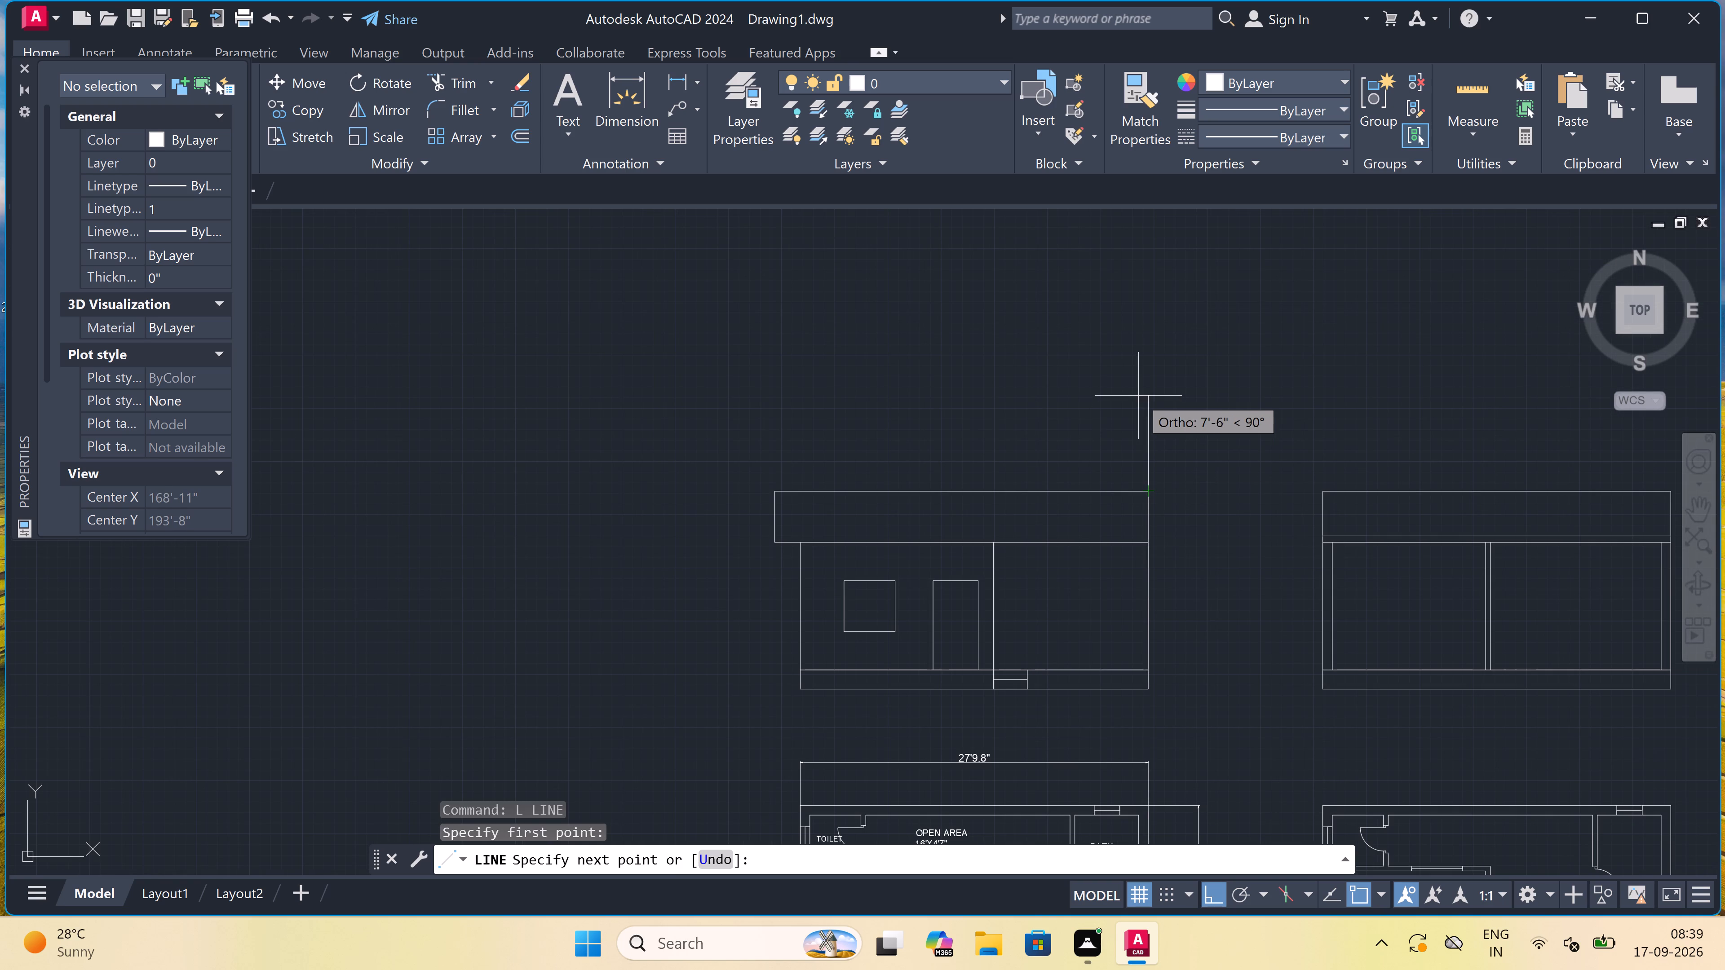
pyautogui.click(1141, 393)
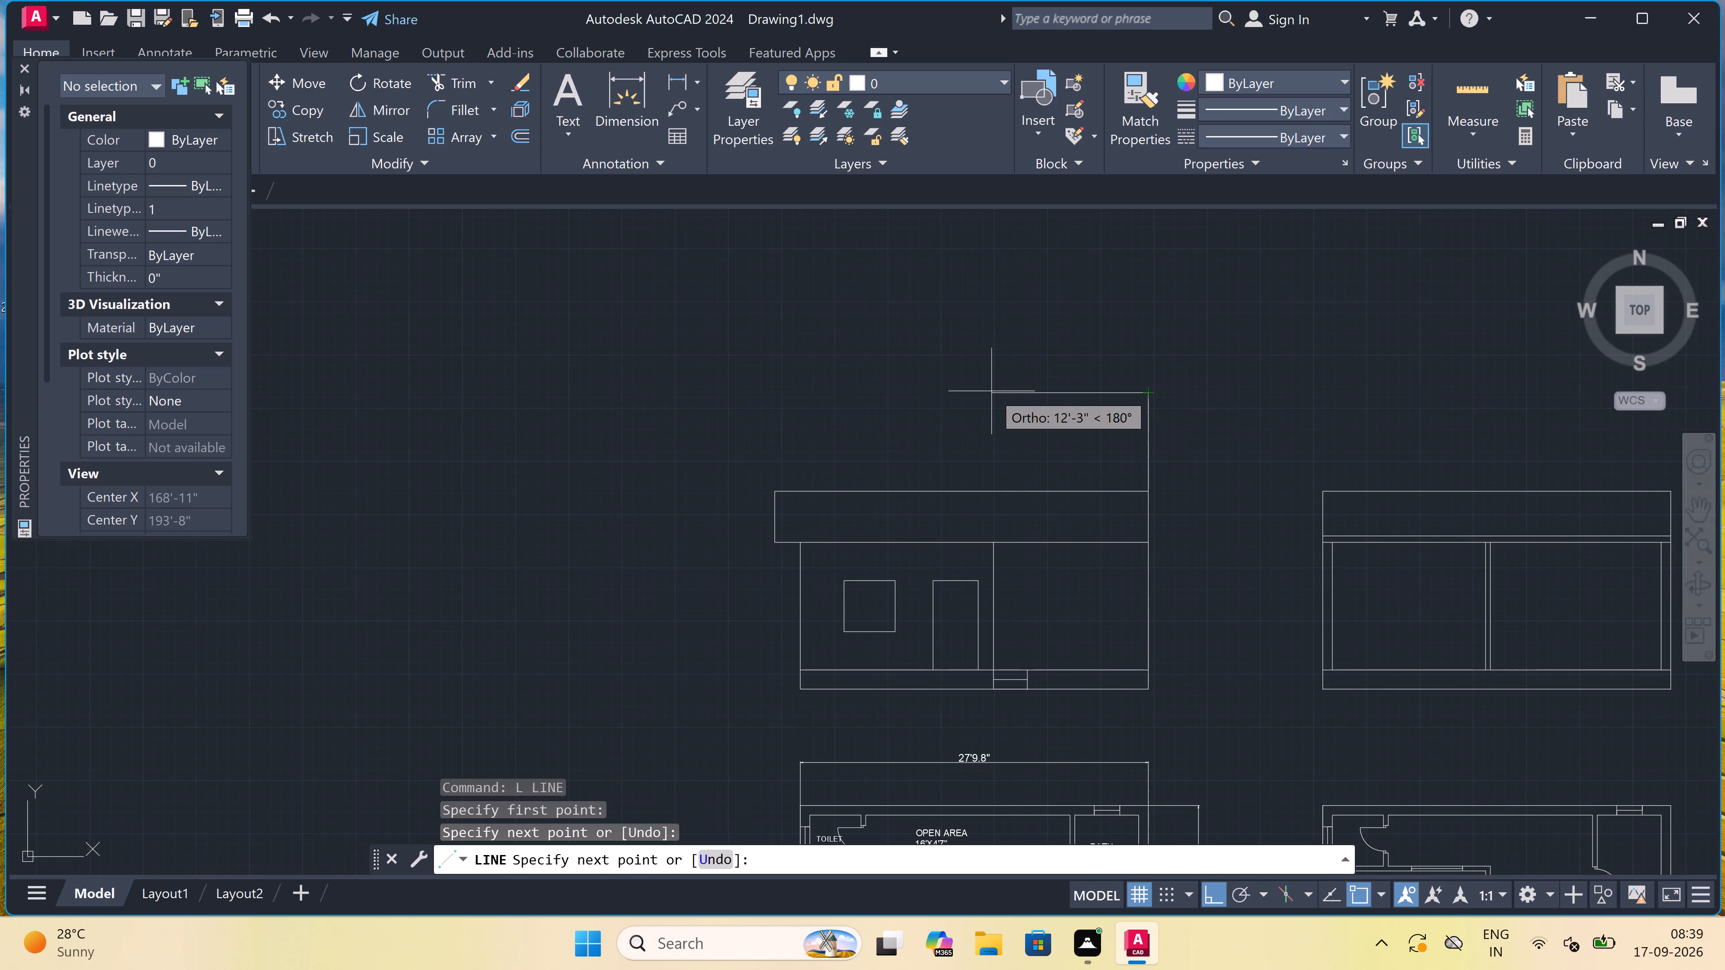
pyautogui.click(990, 390)
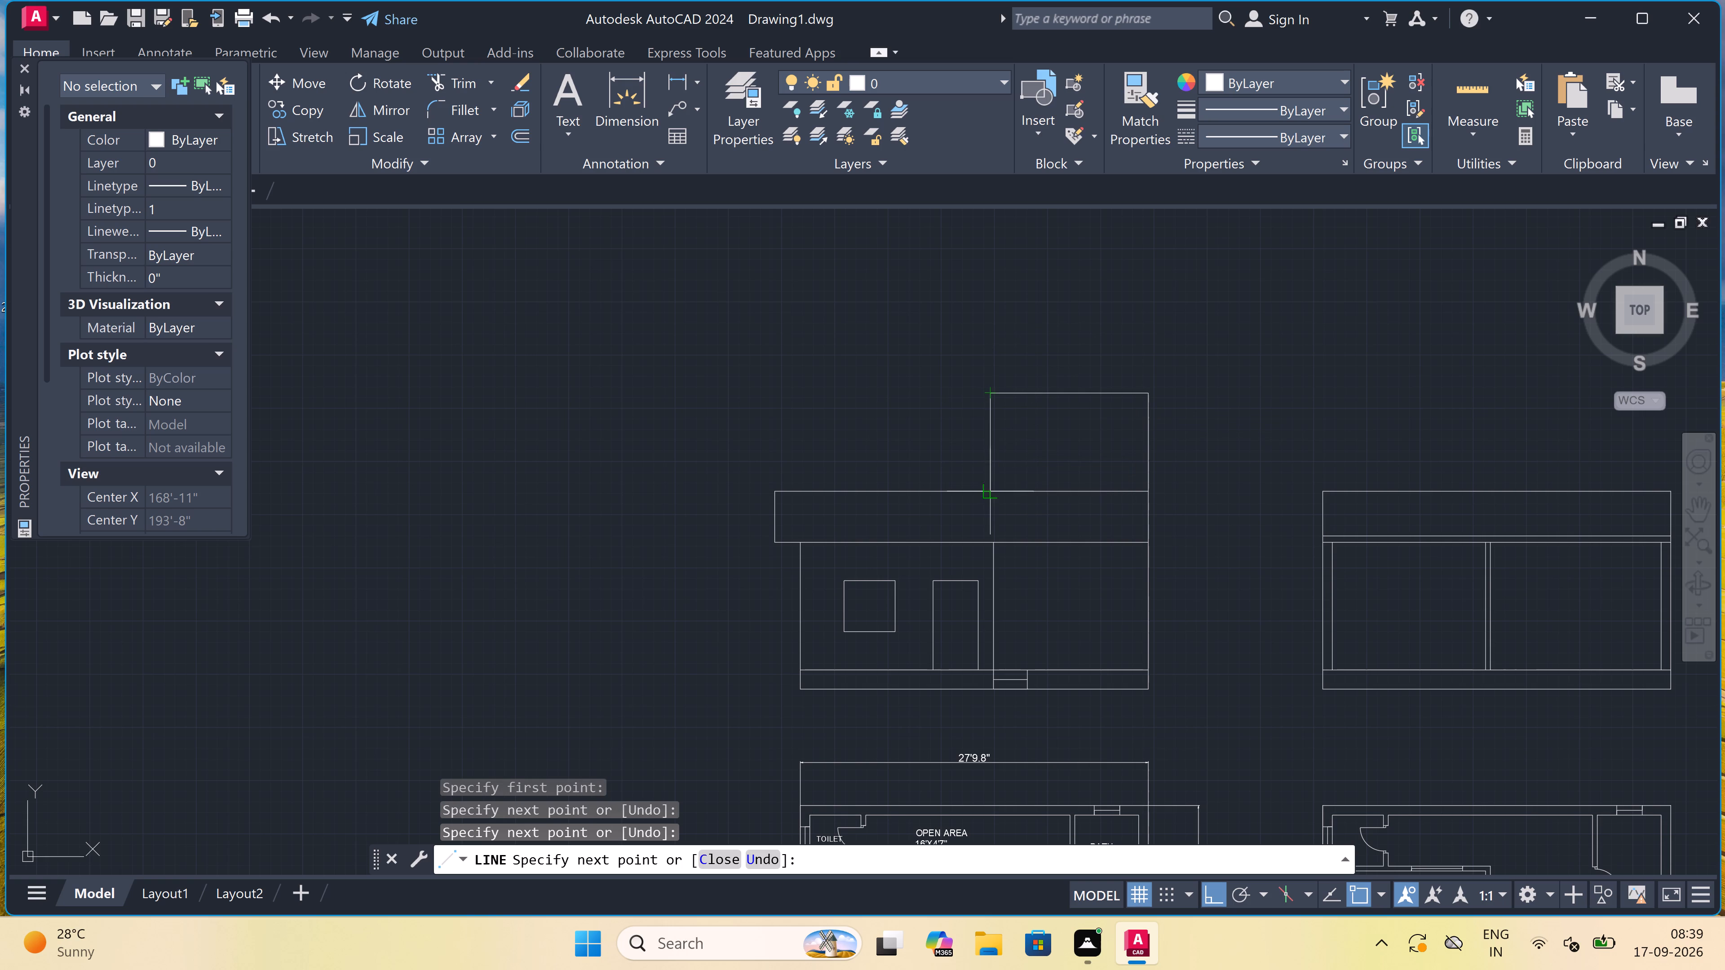
pyautogui.click(993, 551)
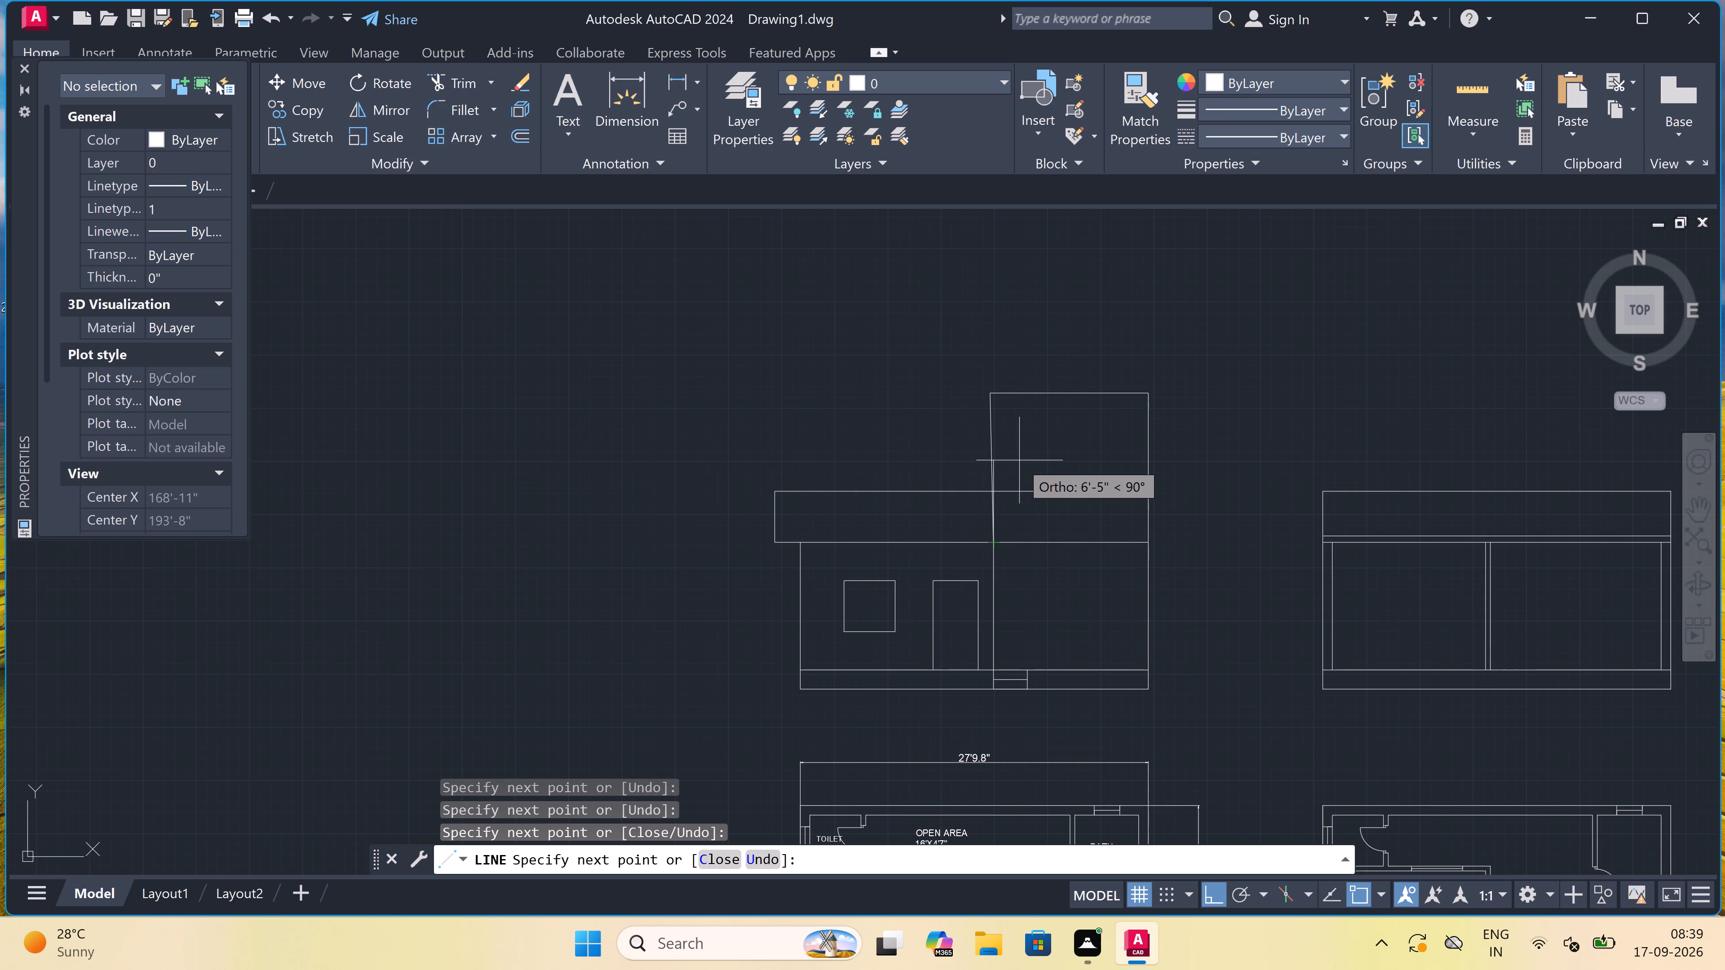
pyautogui.press('Escape')
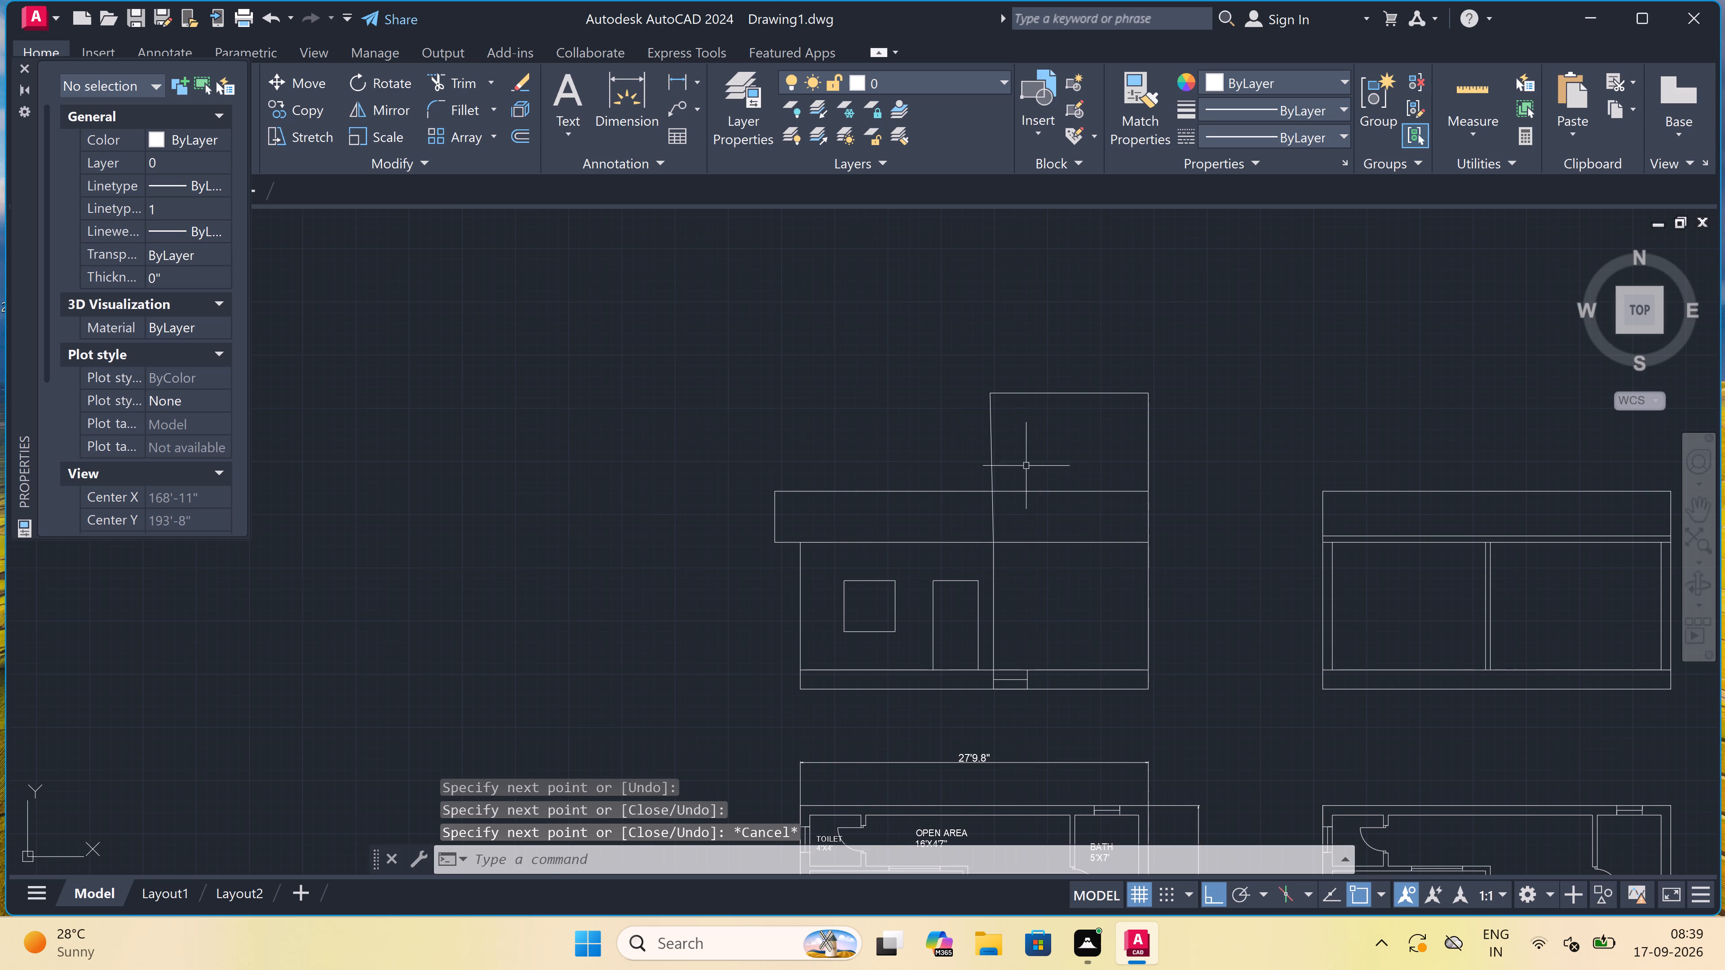
# Trim away the slanted line on the upper block's inner side, both within the parapet and above it.
pyautogui.scroll(2, 1026, 466)
pyautogui.scroll(-1, 1037, 462)
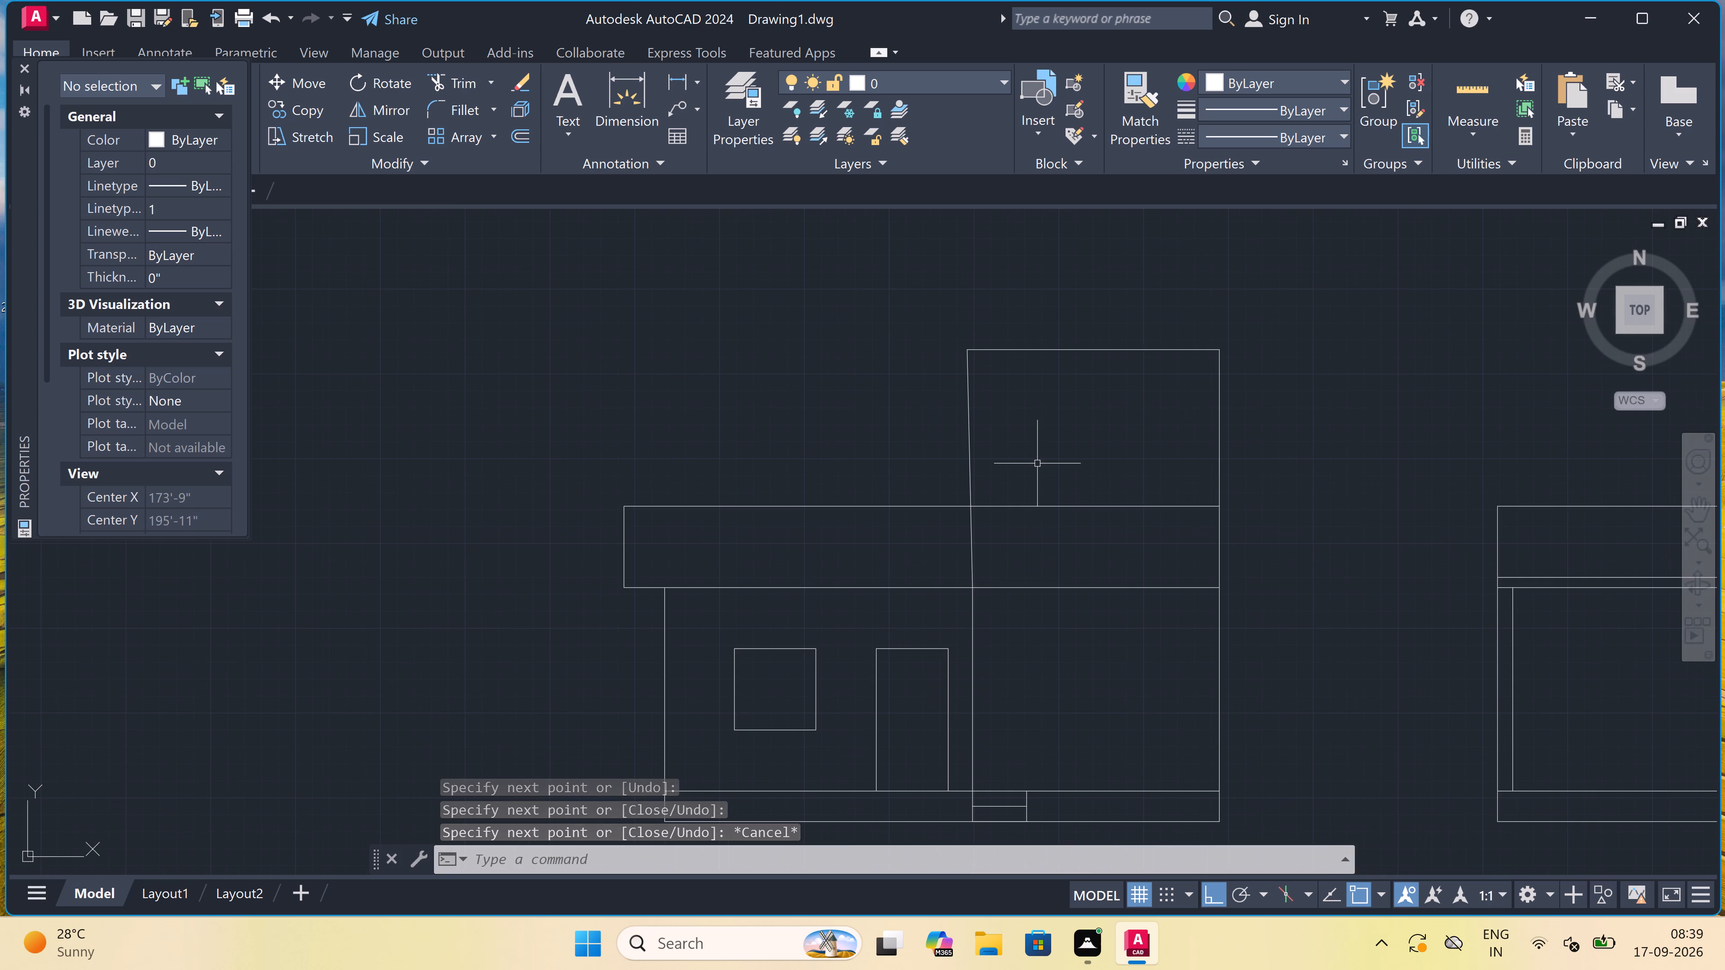
pyautogui.write('TR')
pyautogui.press('space')
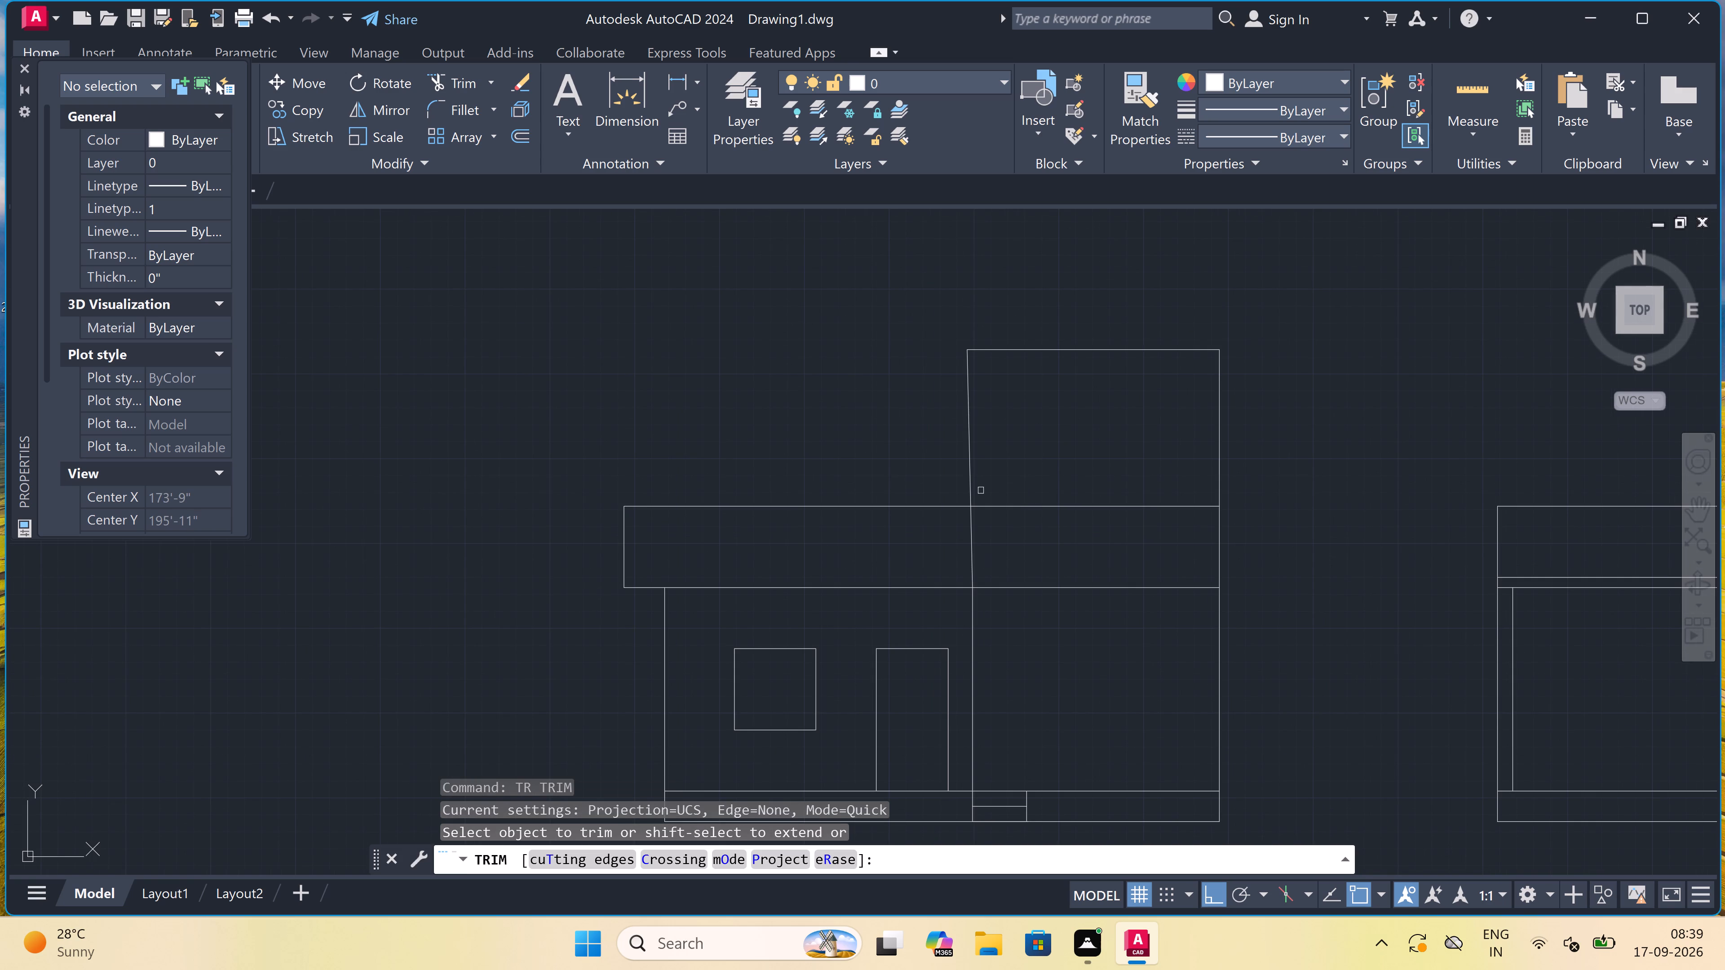
pyautogui.click(971, 529)
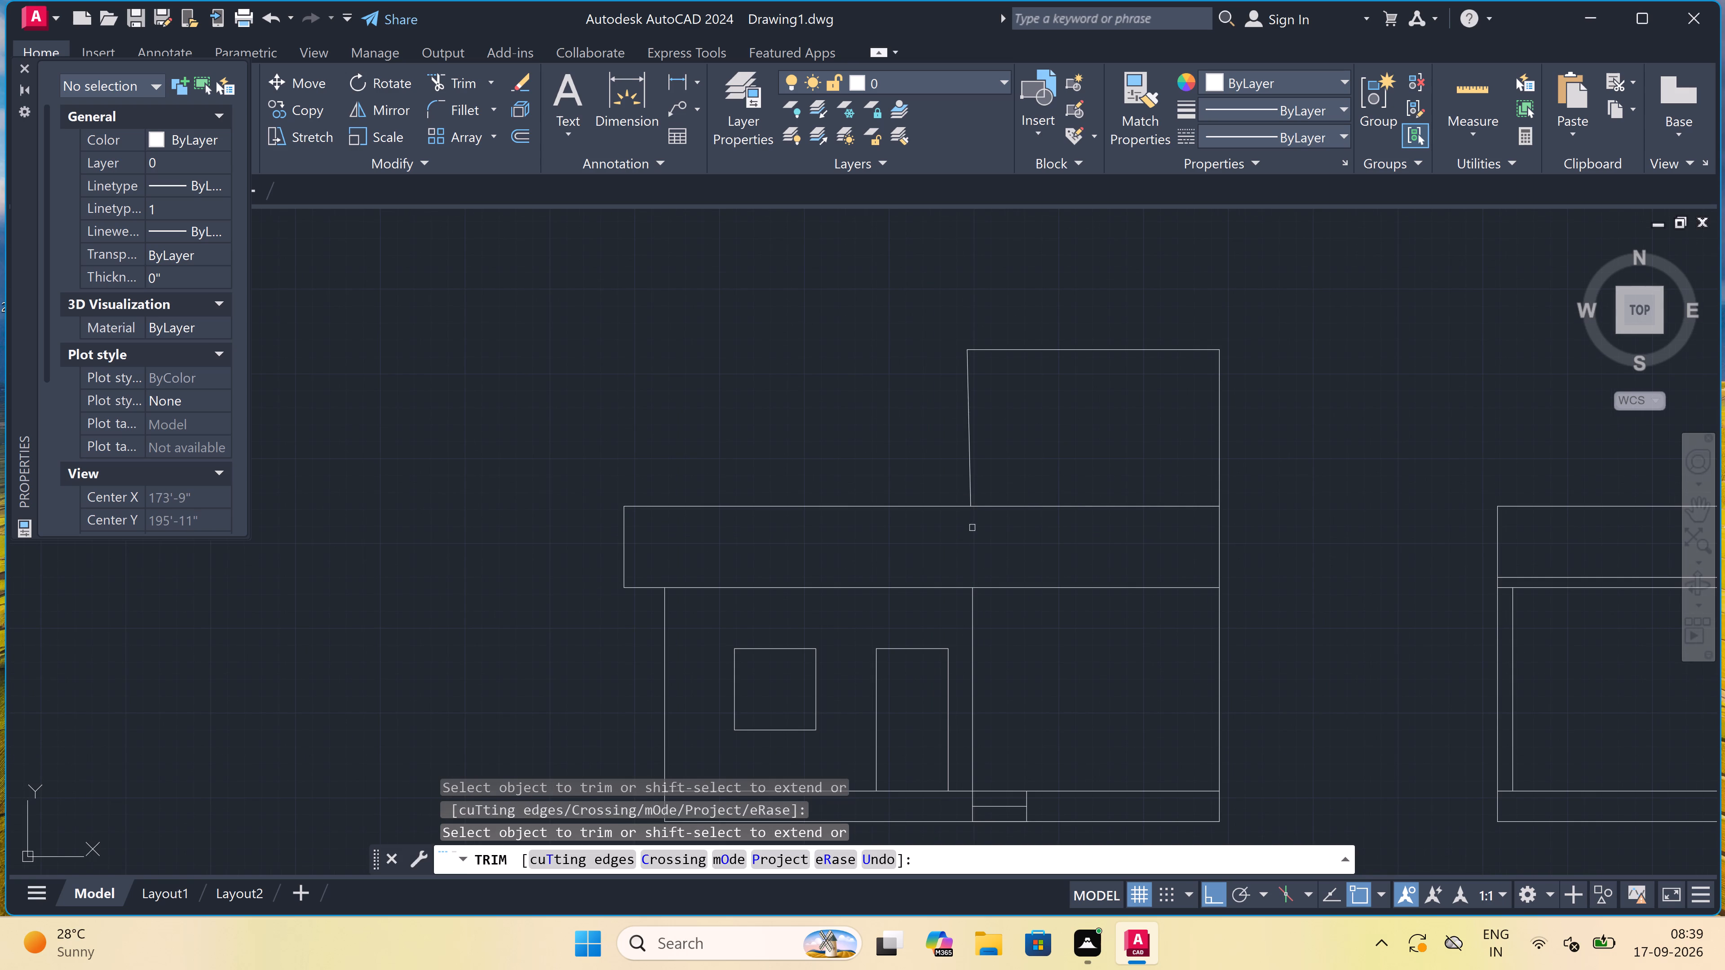
pyautogui.click(969, 449)
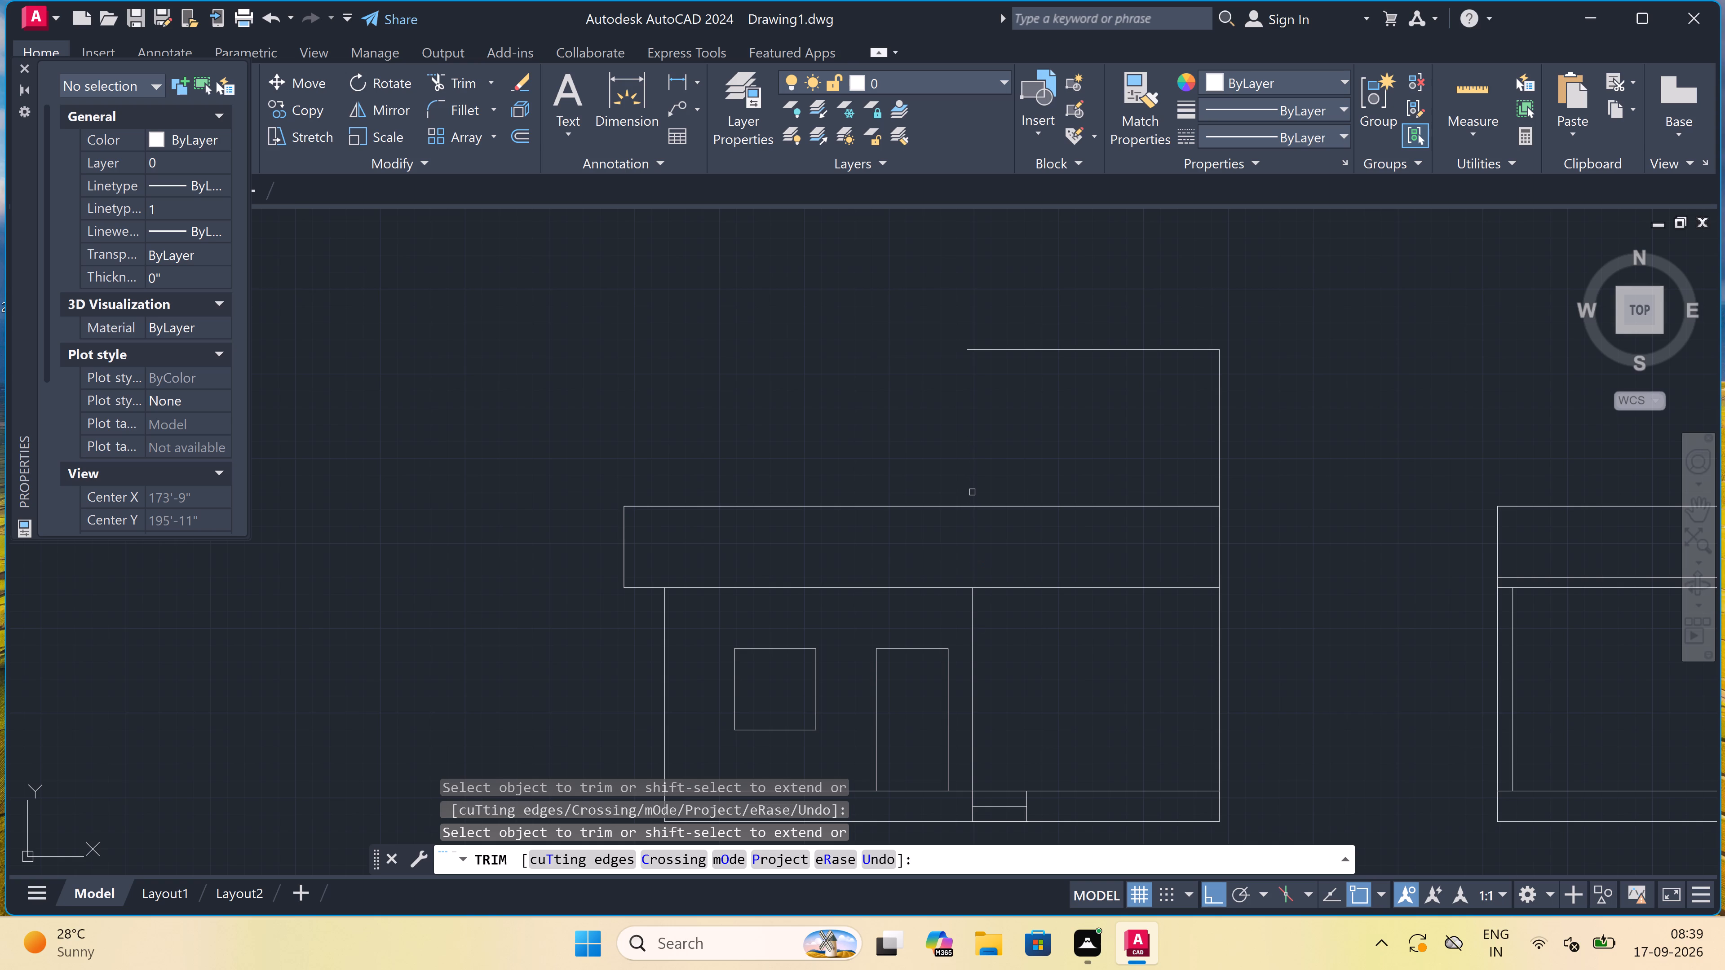
pyautogui.press('Escape')
# Extend the inner vertical wall line beside the door up through the parapet to the upper block's top line.
pyautogui.write('EX')
pyautogui.press('space')
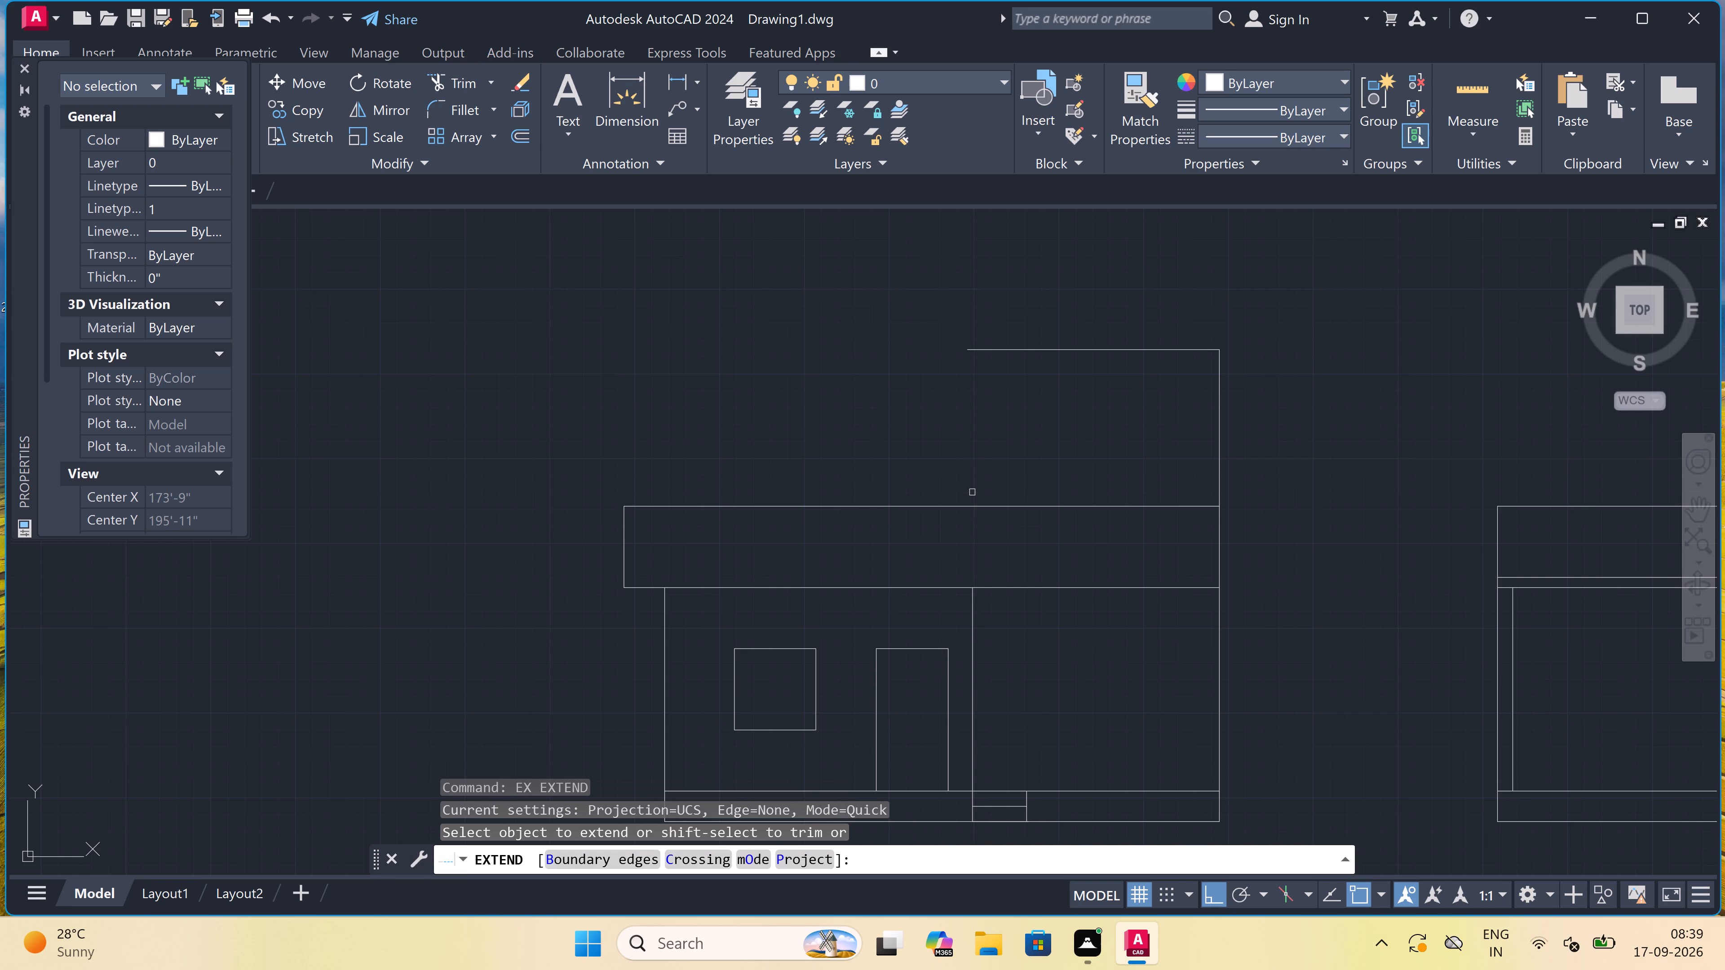
pyautogui.click(945, 599)
pyautogui.click(988, 614)
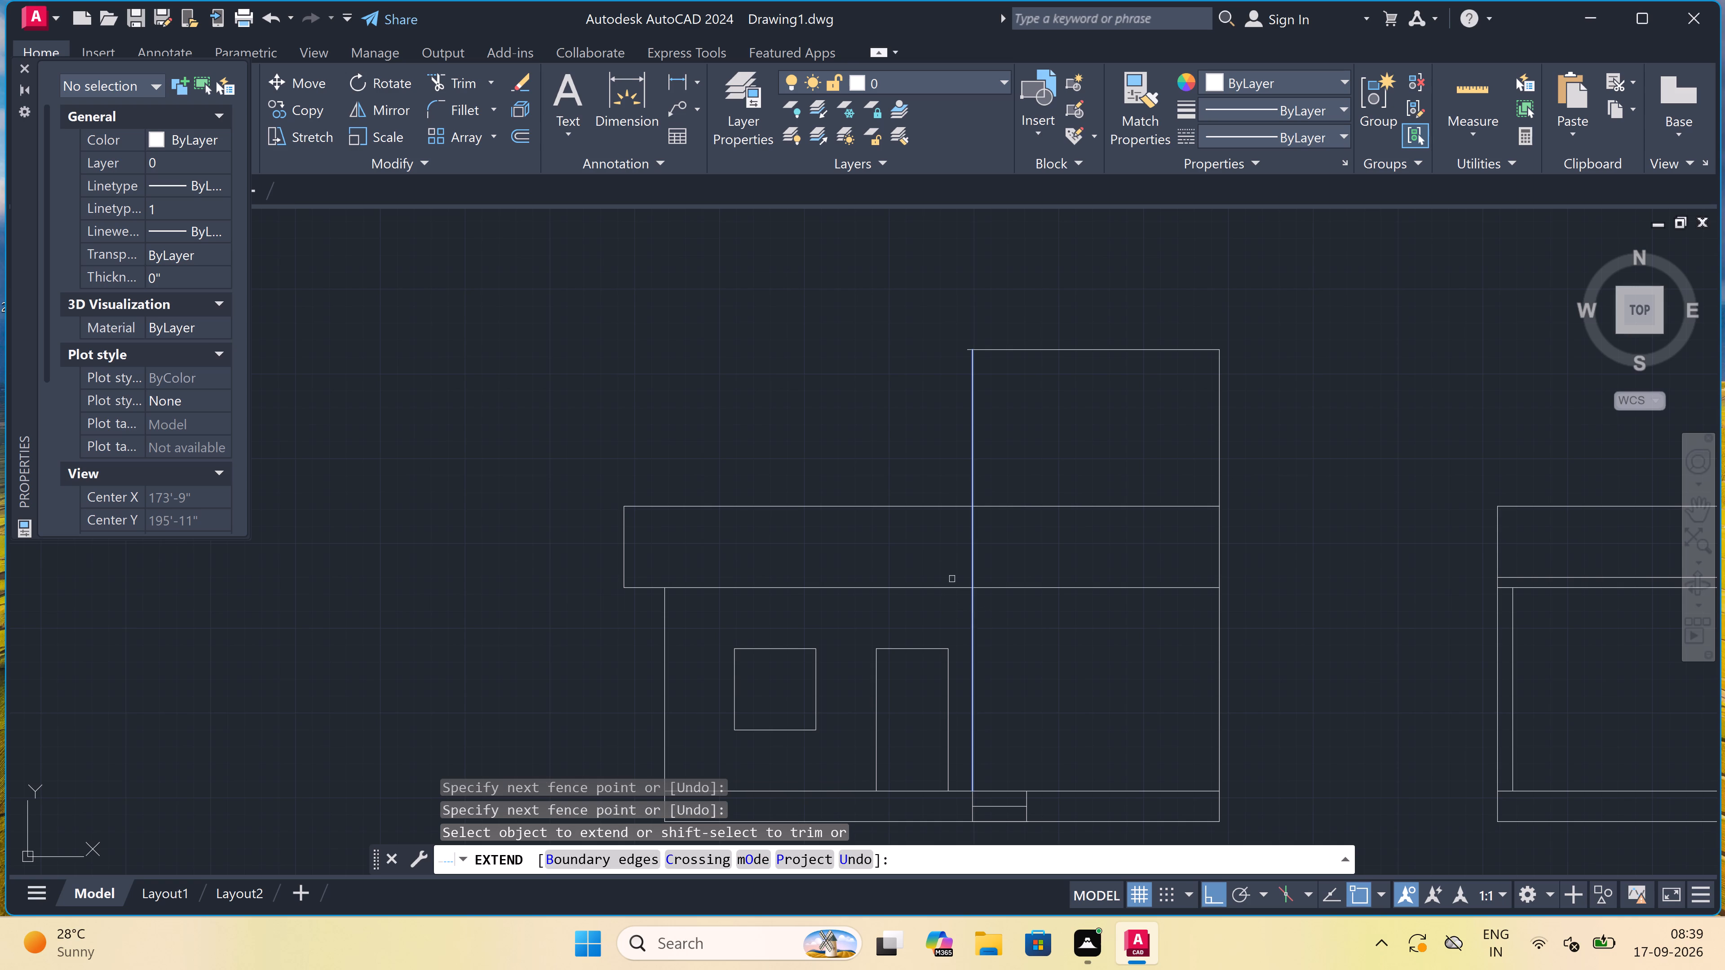
pyautogui.click(944, 557)
pyautogui.click(994, 547)
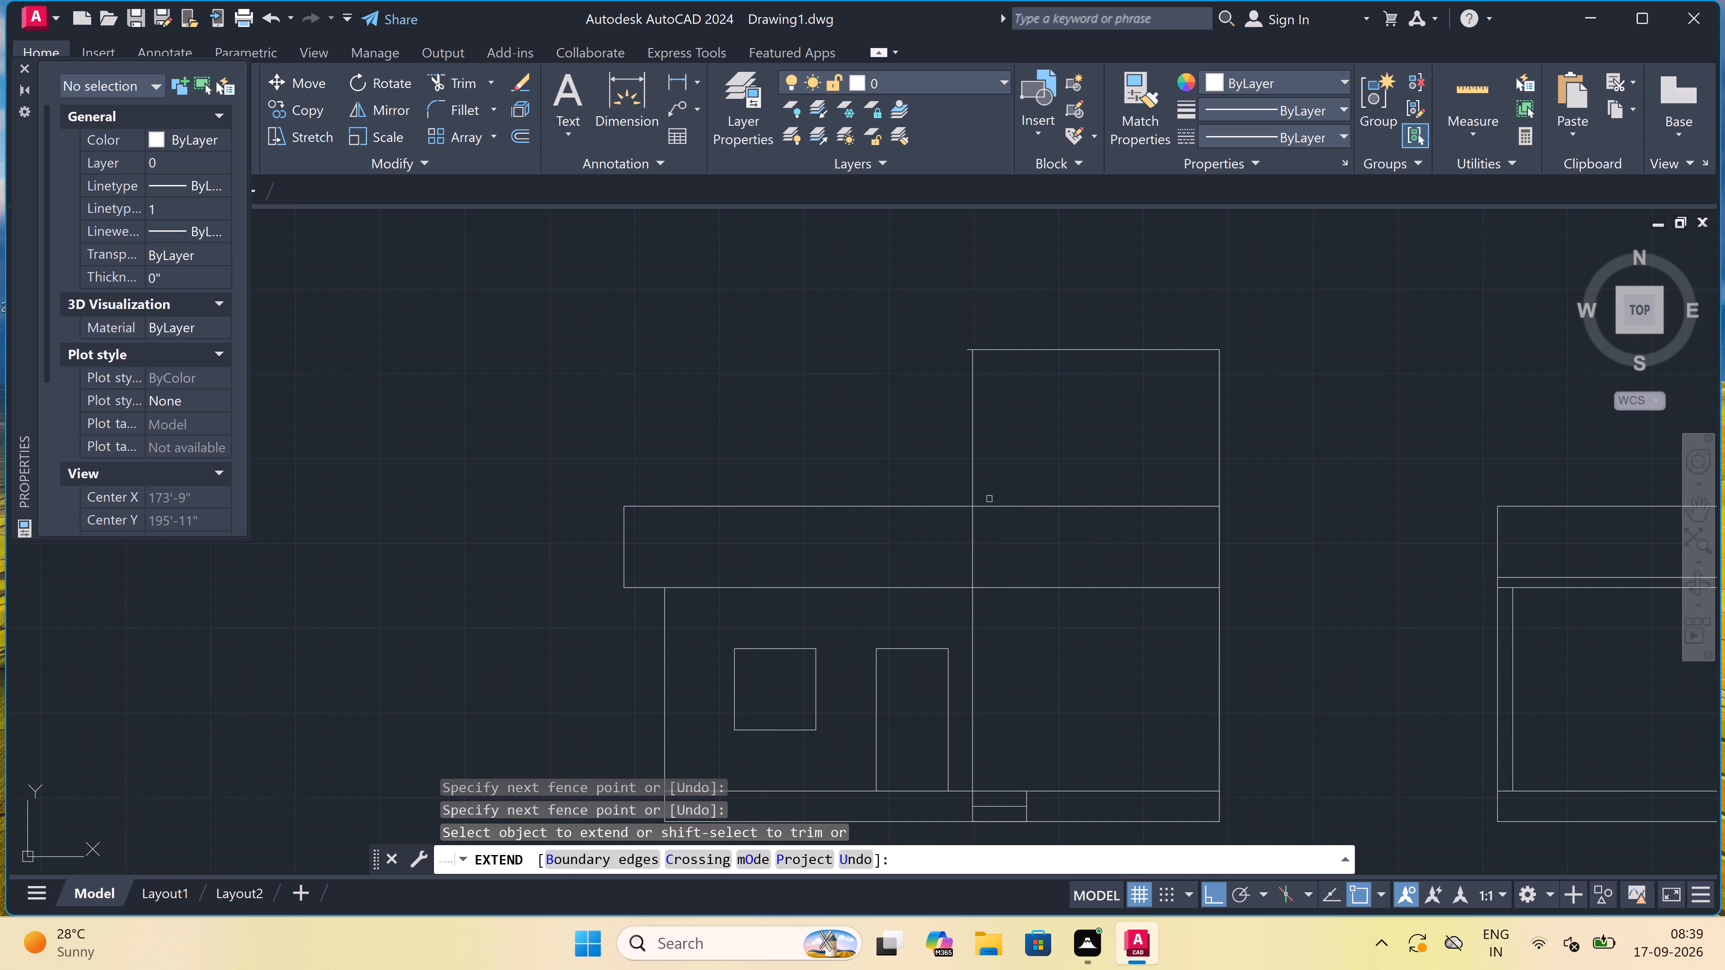
pyautogui.scroll(3, 1001, 338)
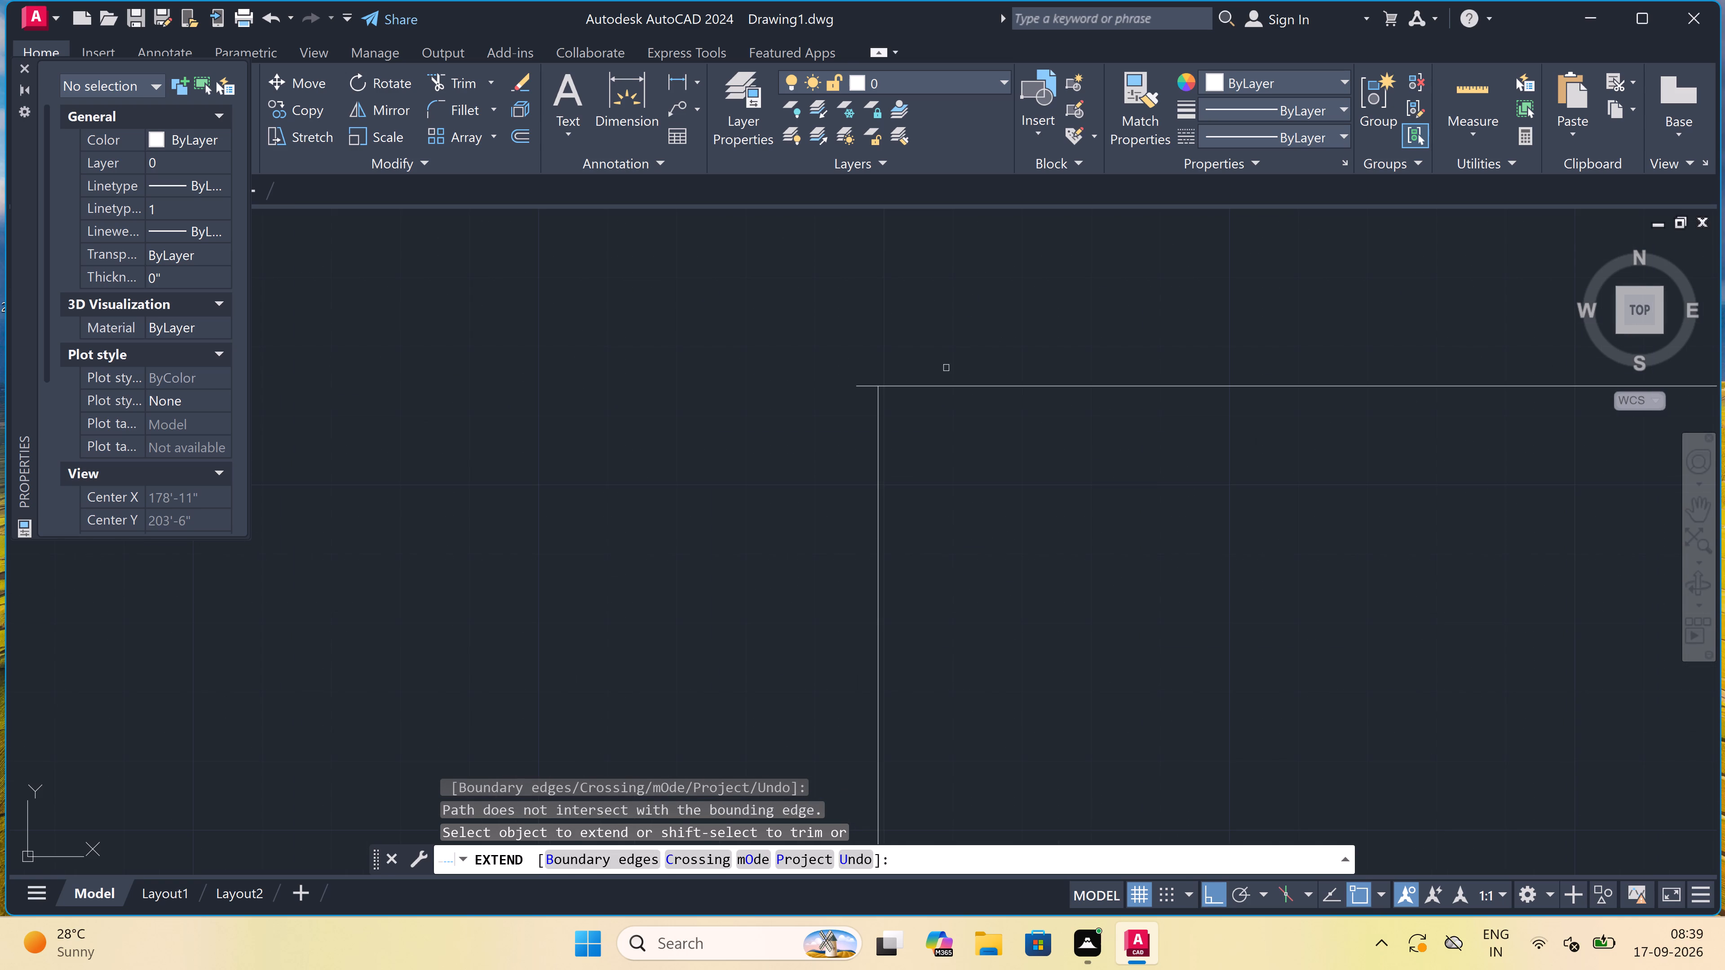
pyautogui.press('Escape')
# Trim the short stub of the upper block's top line that projects past the extended wall line.
pyautogui.write('TR')
pyautogui.press('space')
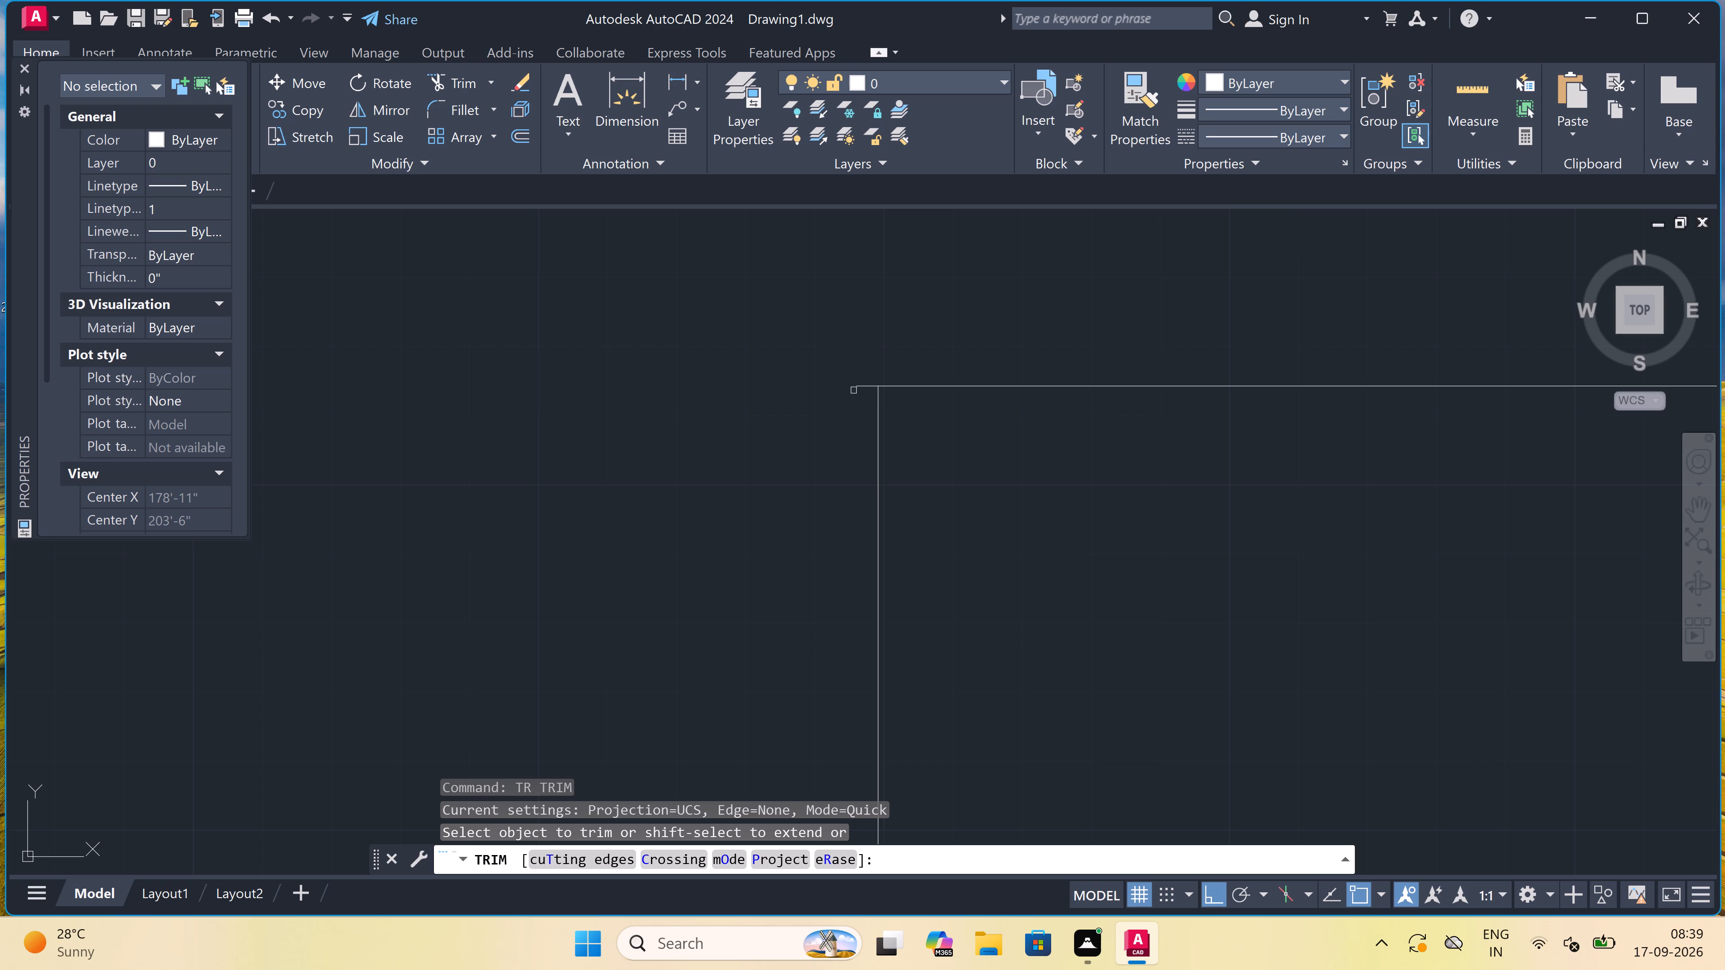
pyautogui.moveTo(856, 390); pyautogui.dragTo(863, 392)
pyautogui.click(867, 379)
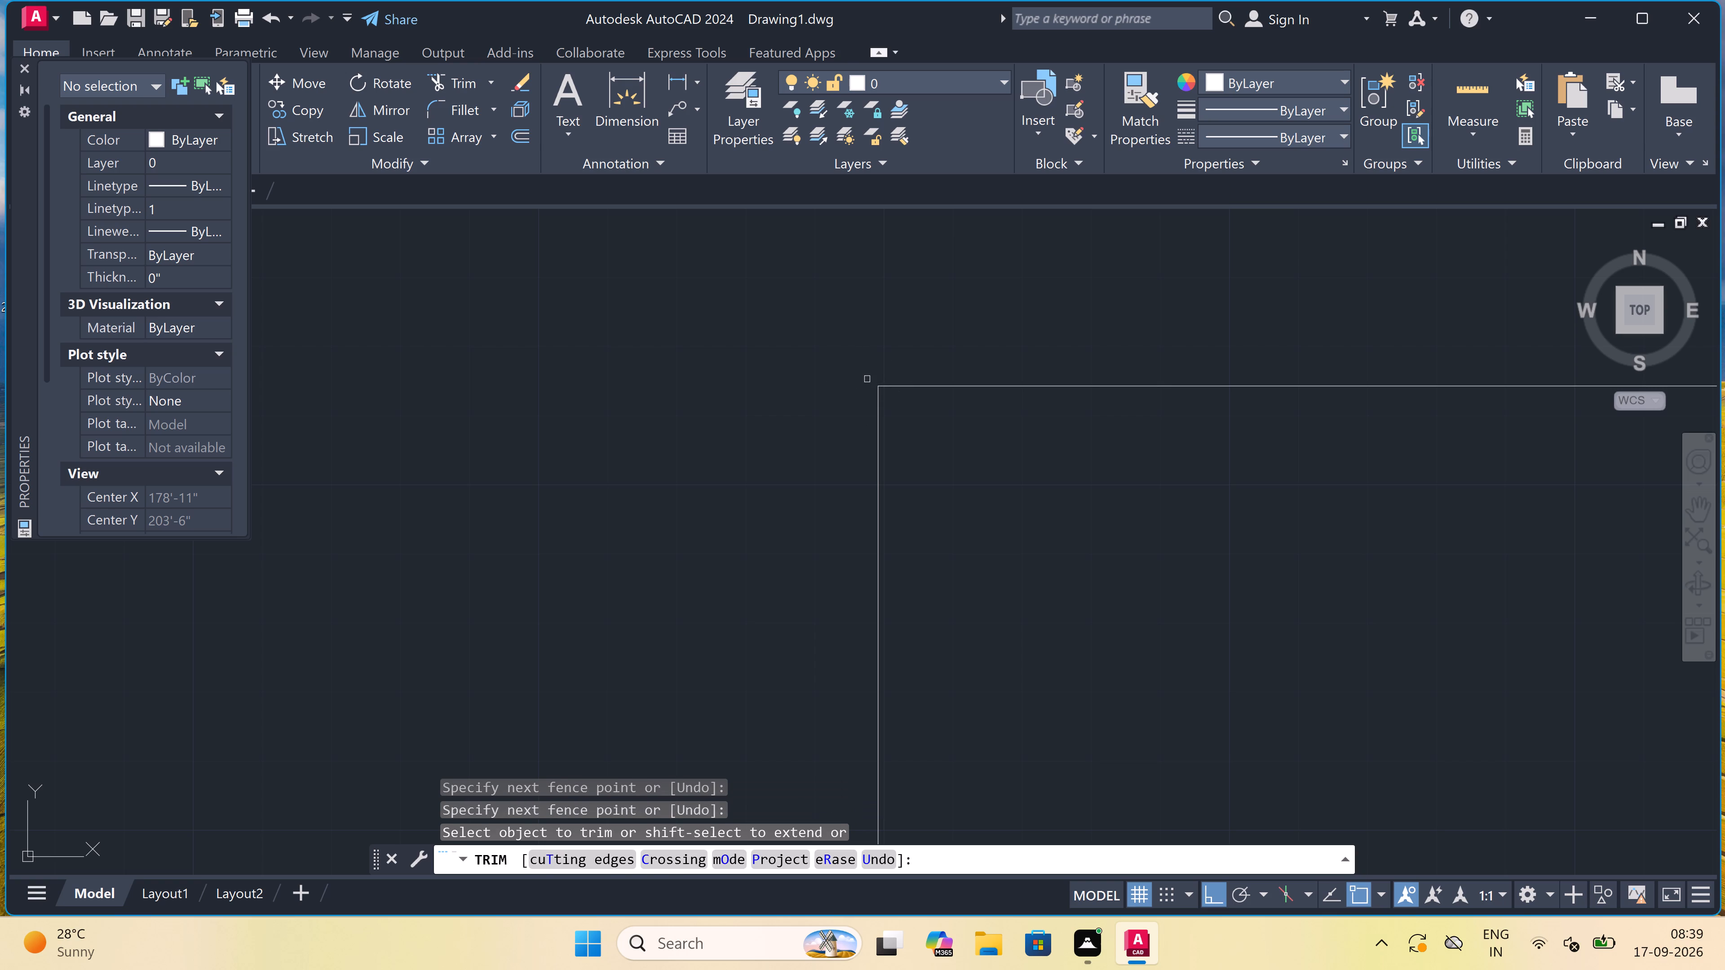
pyautogui.press('Escape')
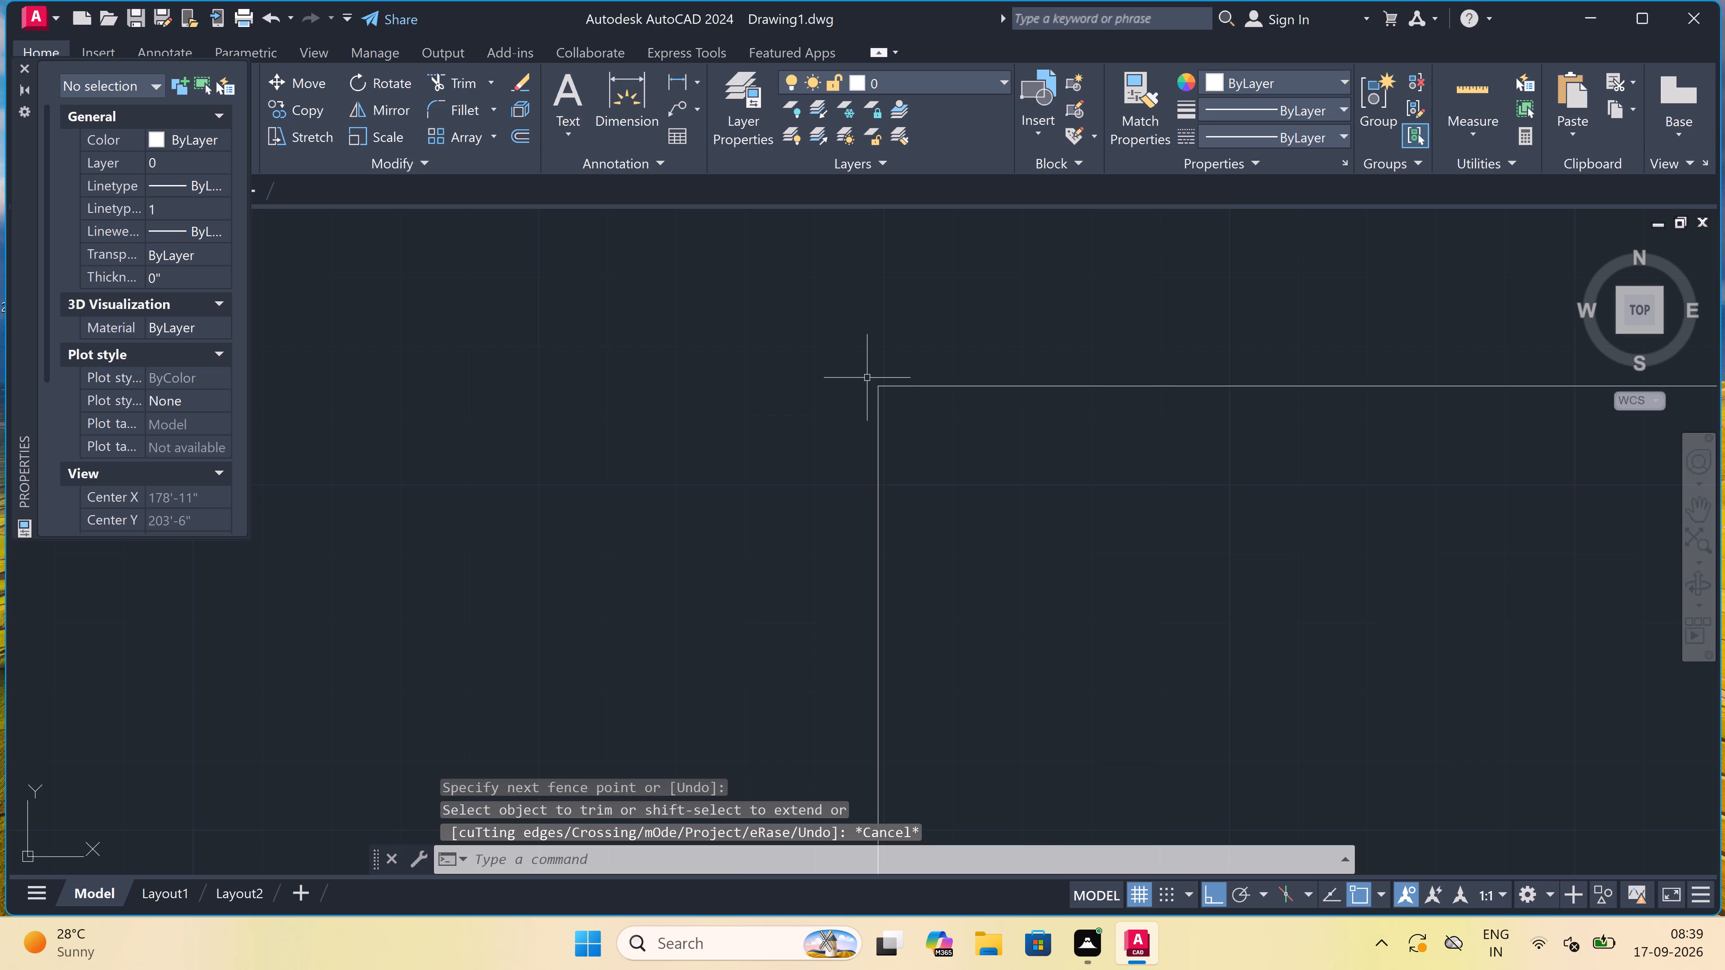
# Trim the roof line and the parapet's lower line where they cross the tall block.
pyautogui.scroll(-6, 909, 322)
pyautogui.scroll(2, 947, 385)
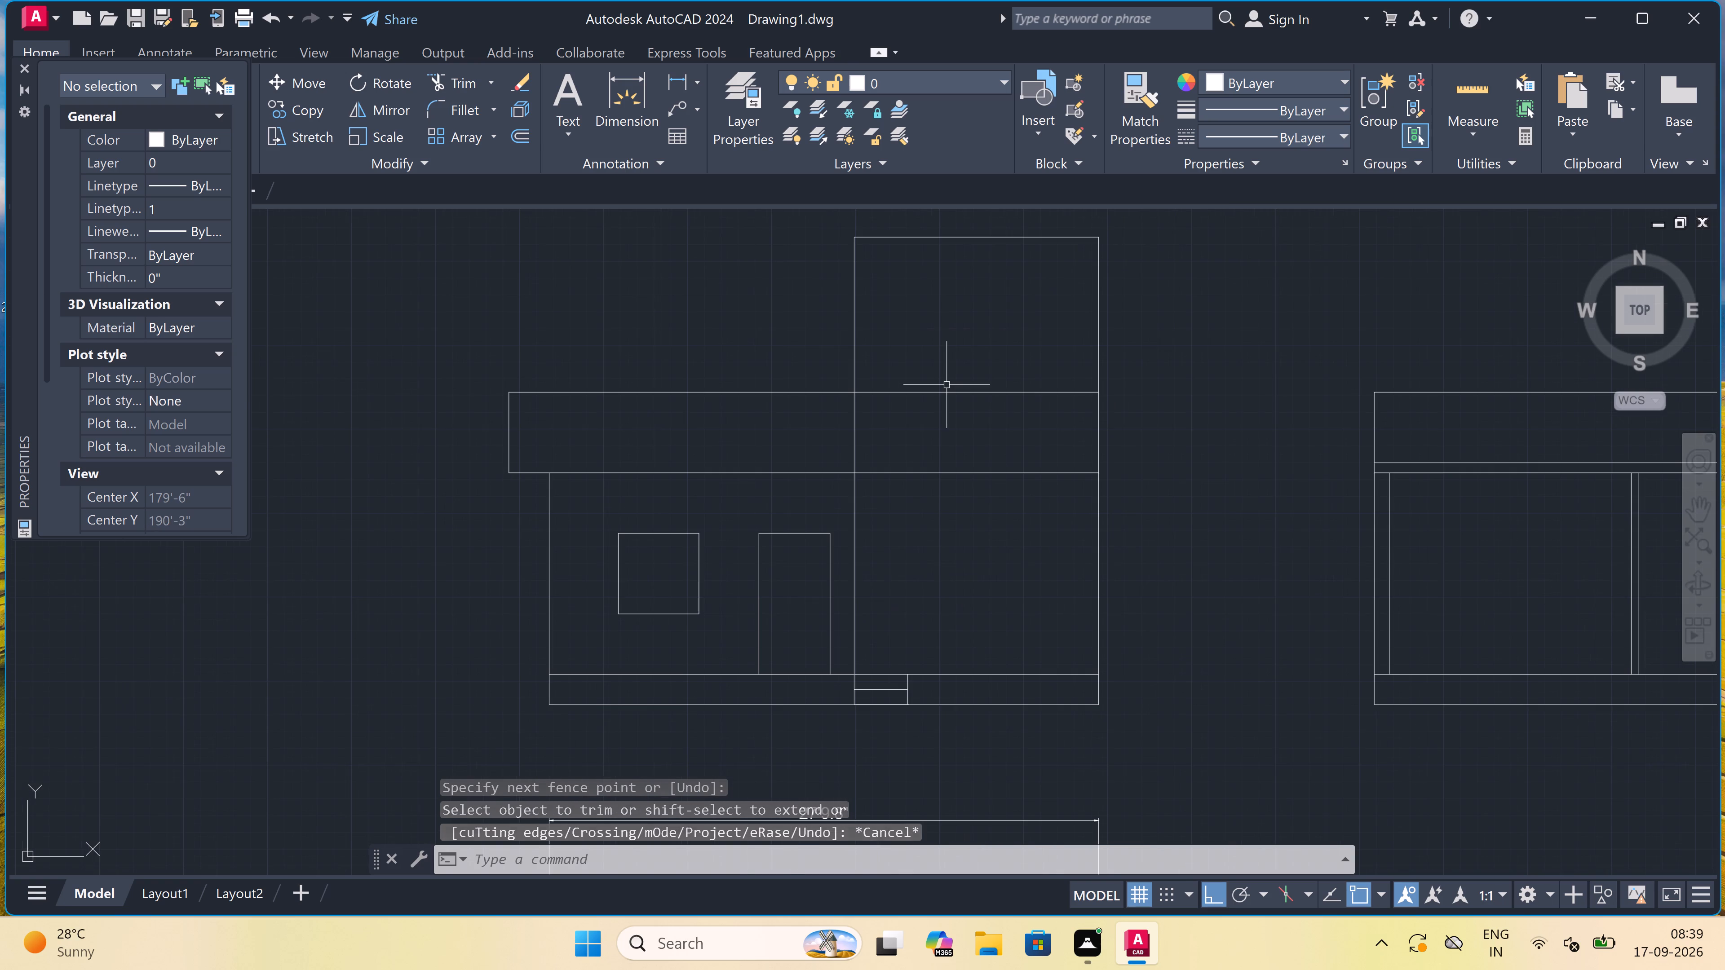
pyautogui.press('space')
pyautogui.moveTo(971, 368); pyautogui.dragTo(975, 368)
pyautogui.click(976, 528)
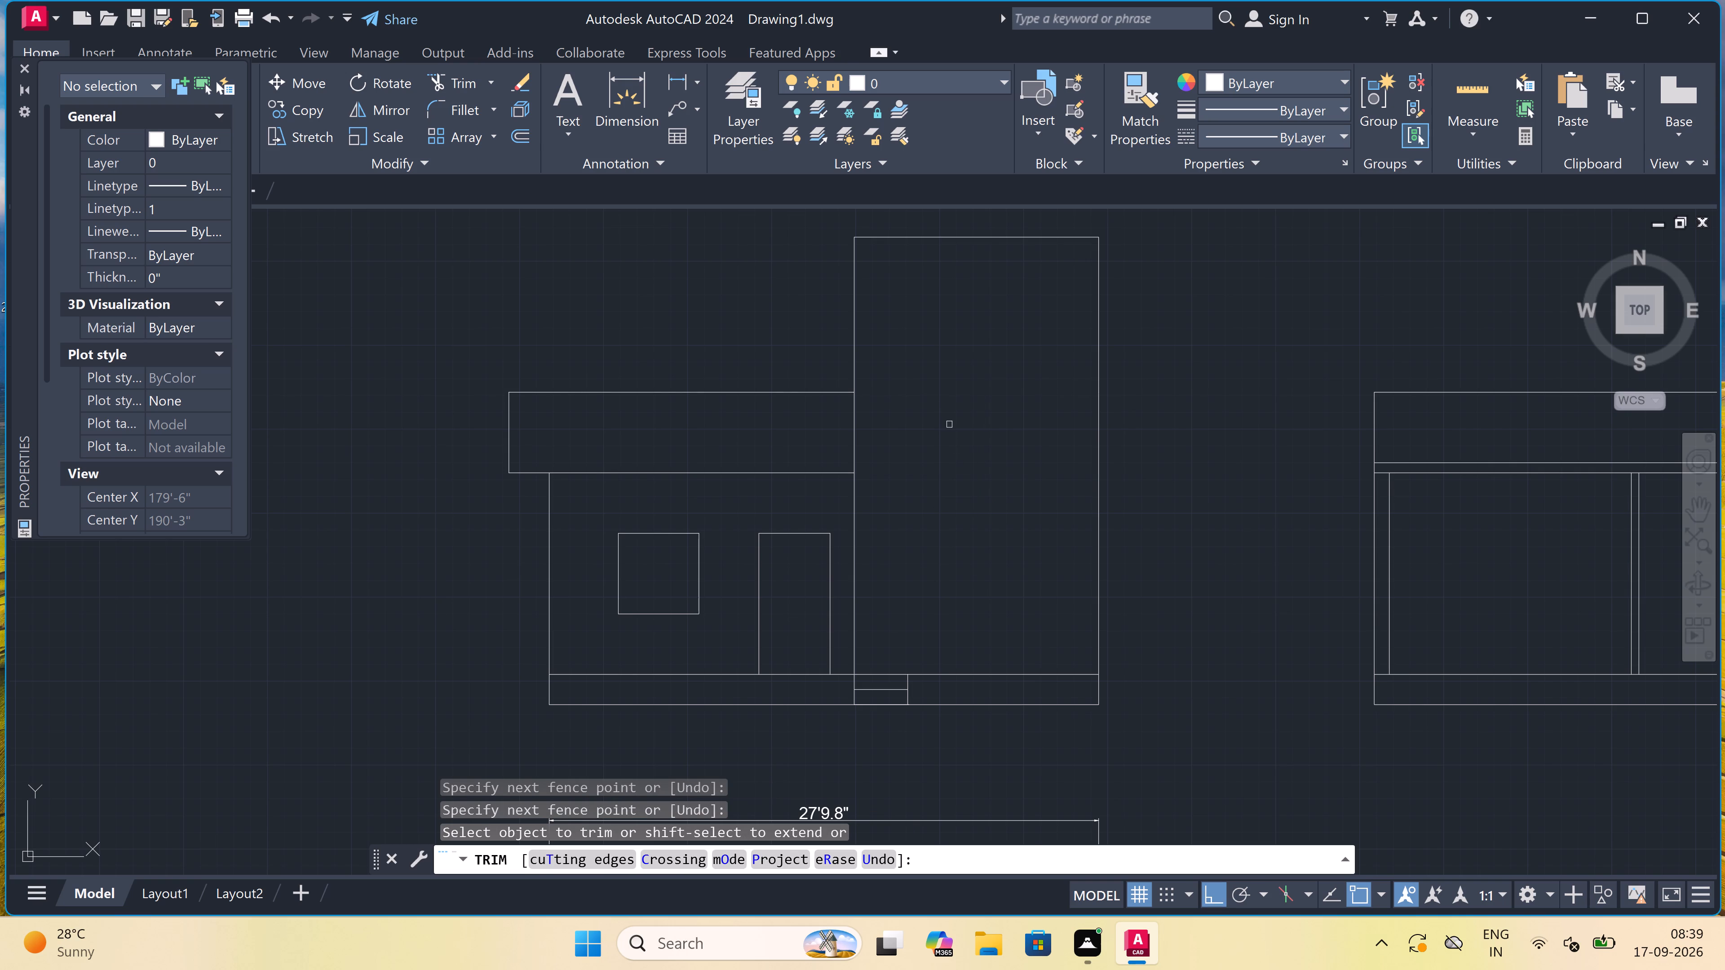
pyautogui.scroll(-2, 952, 394)
pyautogui.scroll(1, 954, 331)
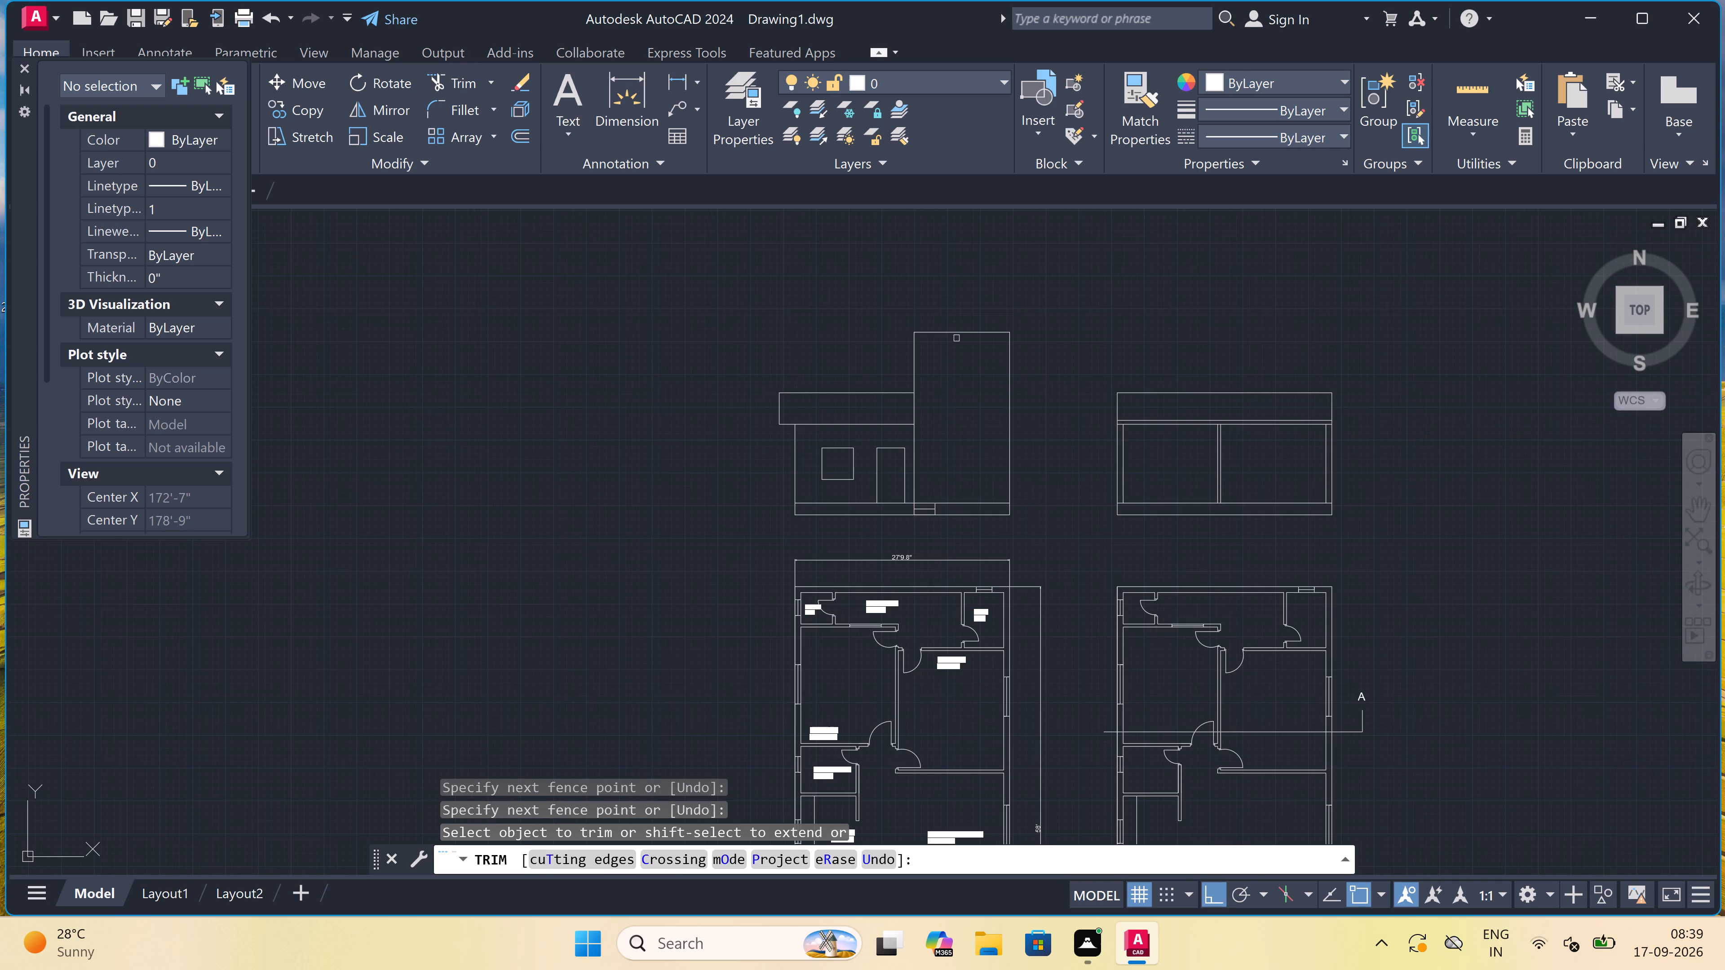
pyautogui.scroll(1, 954, 331)
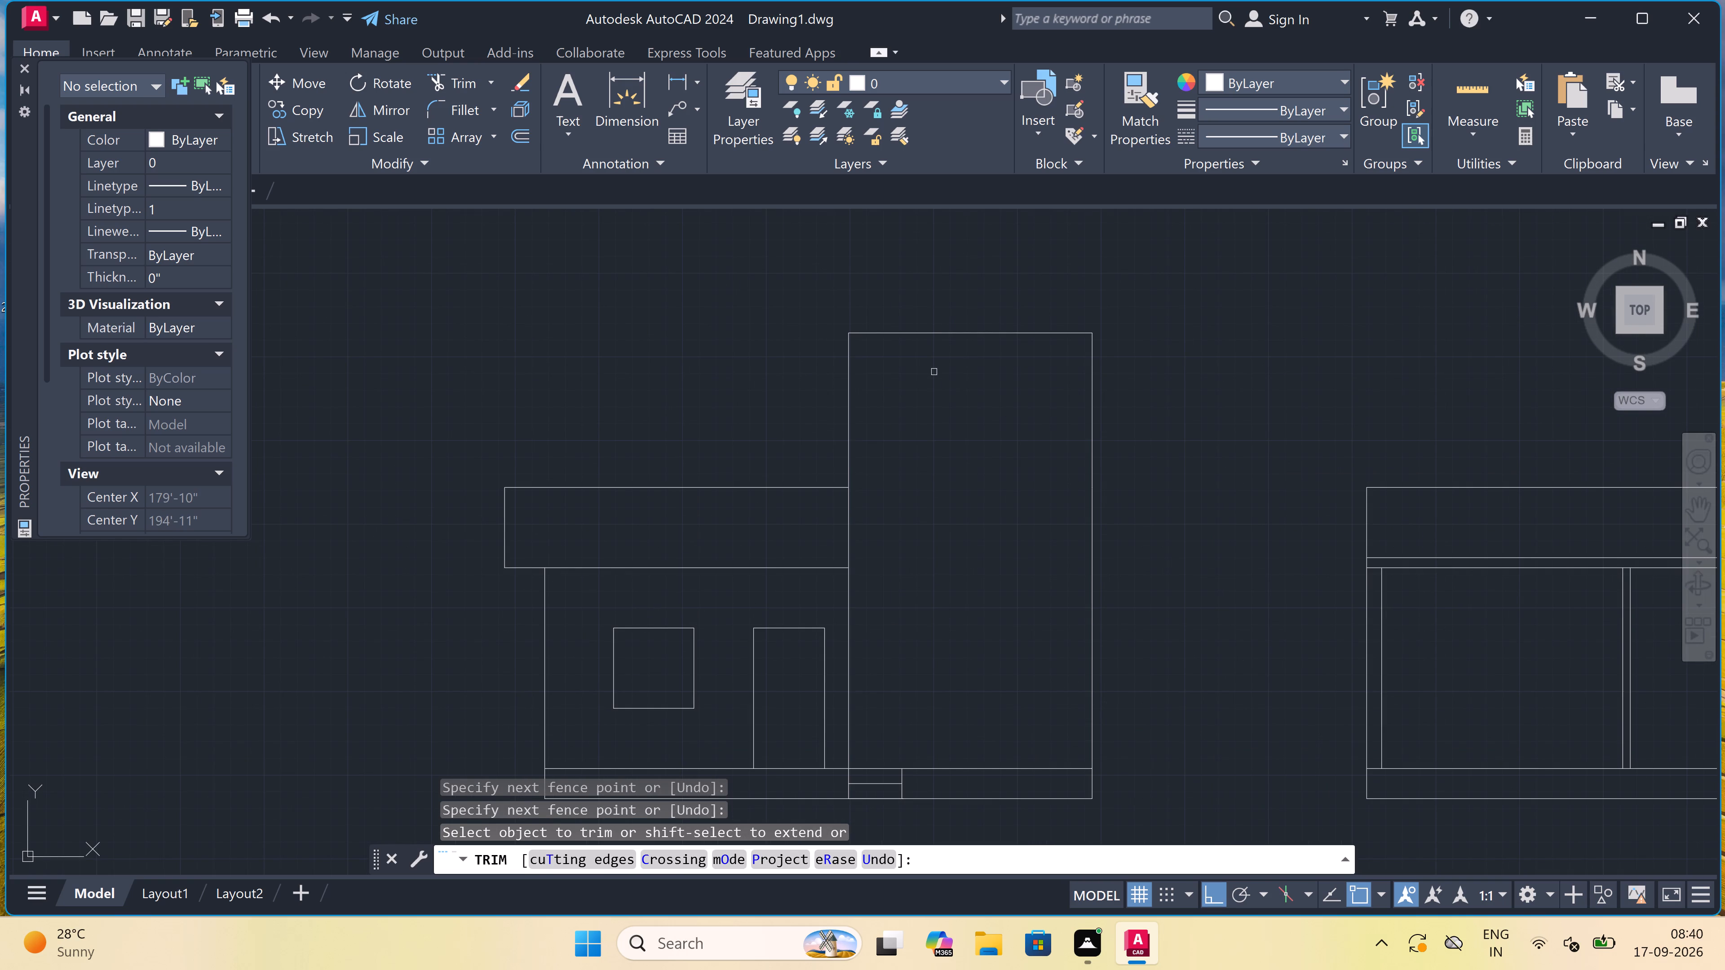
pyautogui.press('Escape')
# Draw a horizontal slab band across the tall block just below its top, projecting about 1'-5" beyond its wall over the lower roof.
pyautogui.write('L')
pyautogui.press('space')
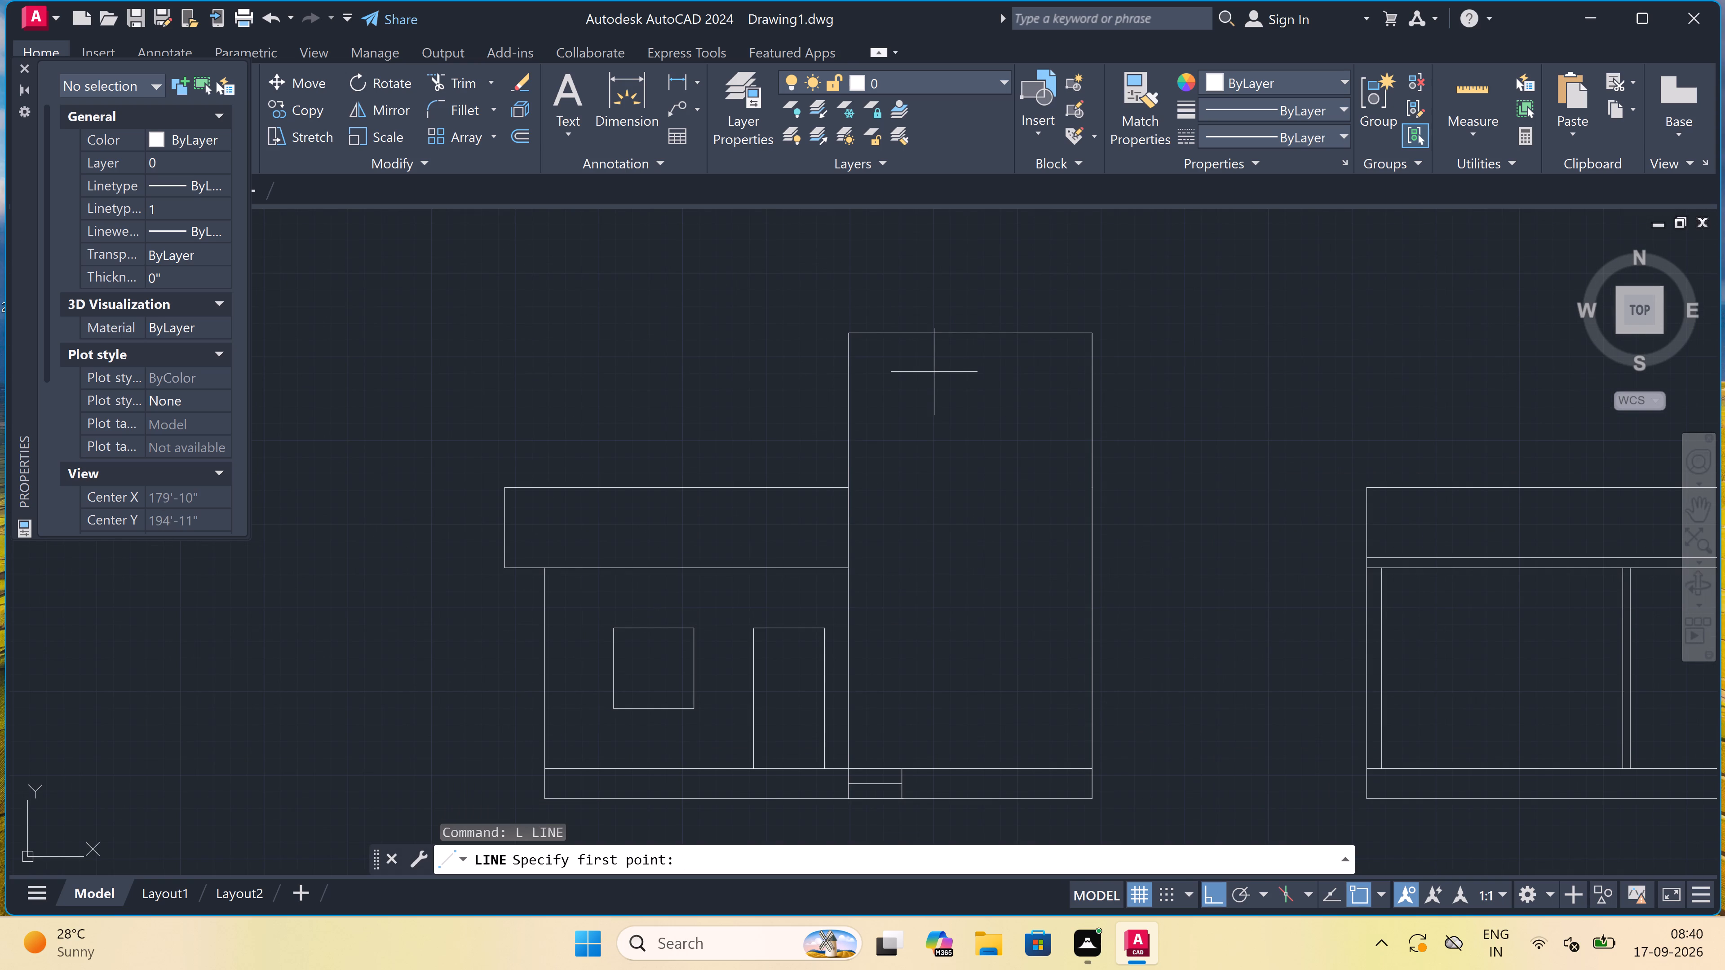
pyautogui.click(850, 372)
pyautogui.moveTo(850, 372); pyautogui.dragTo(859, 372)
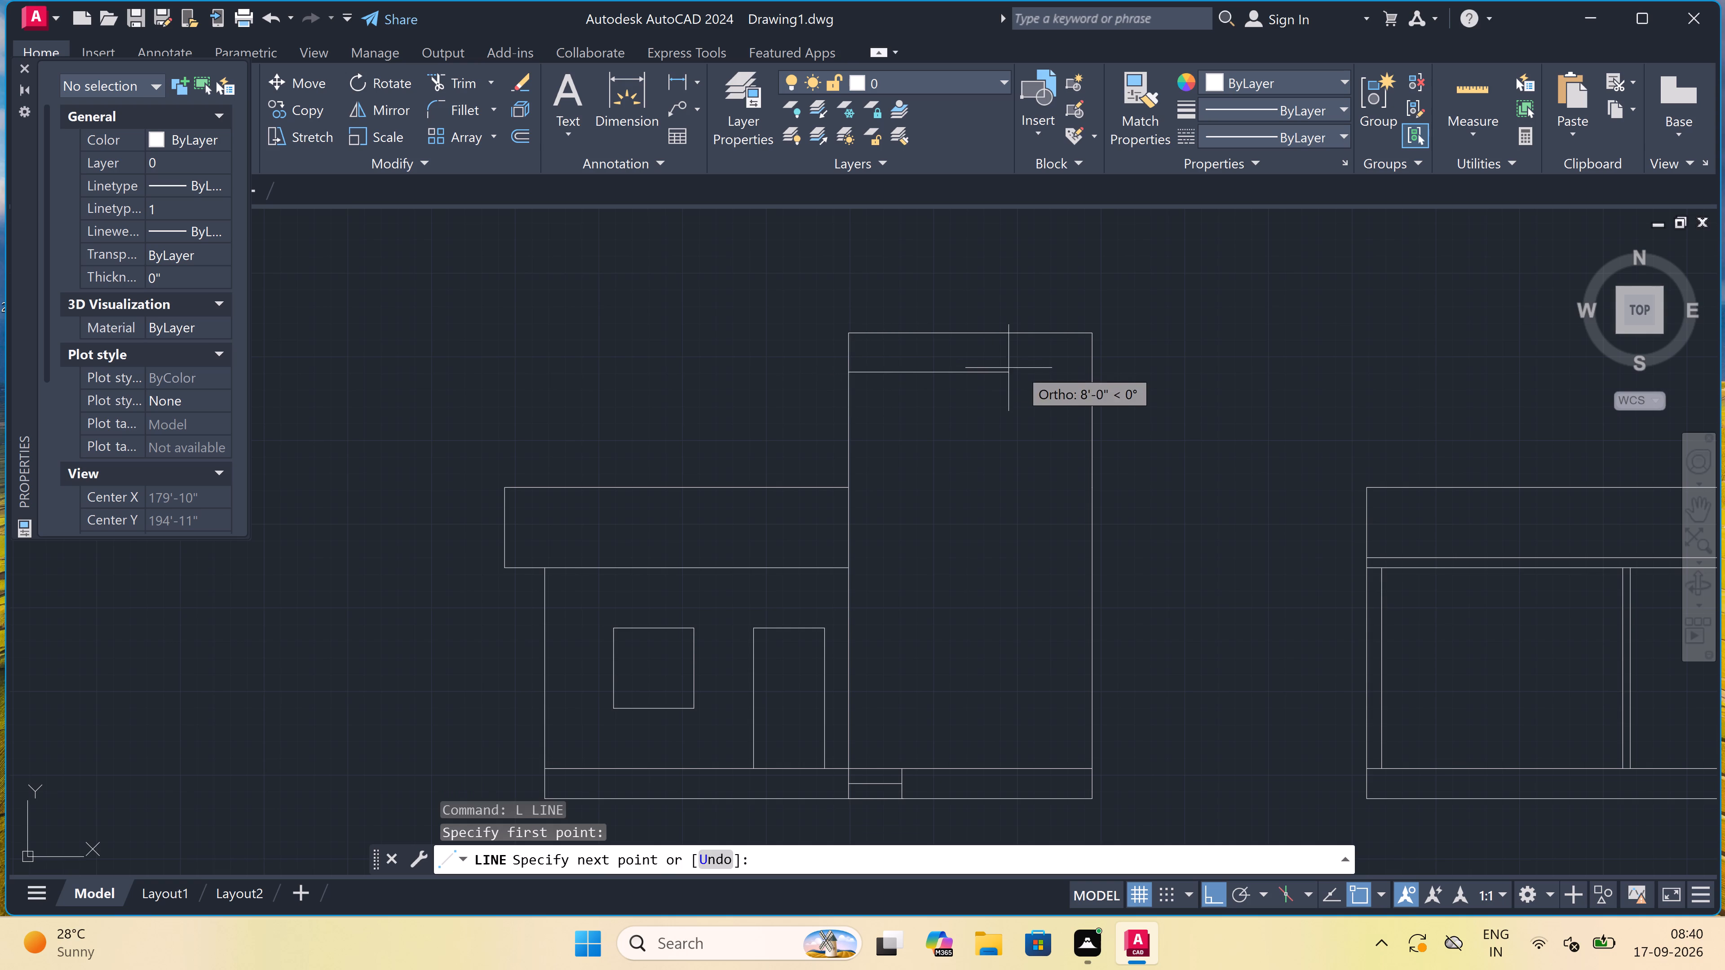
pyautogui.click(1091, 374)
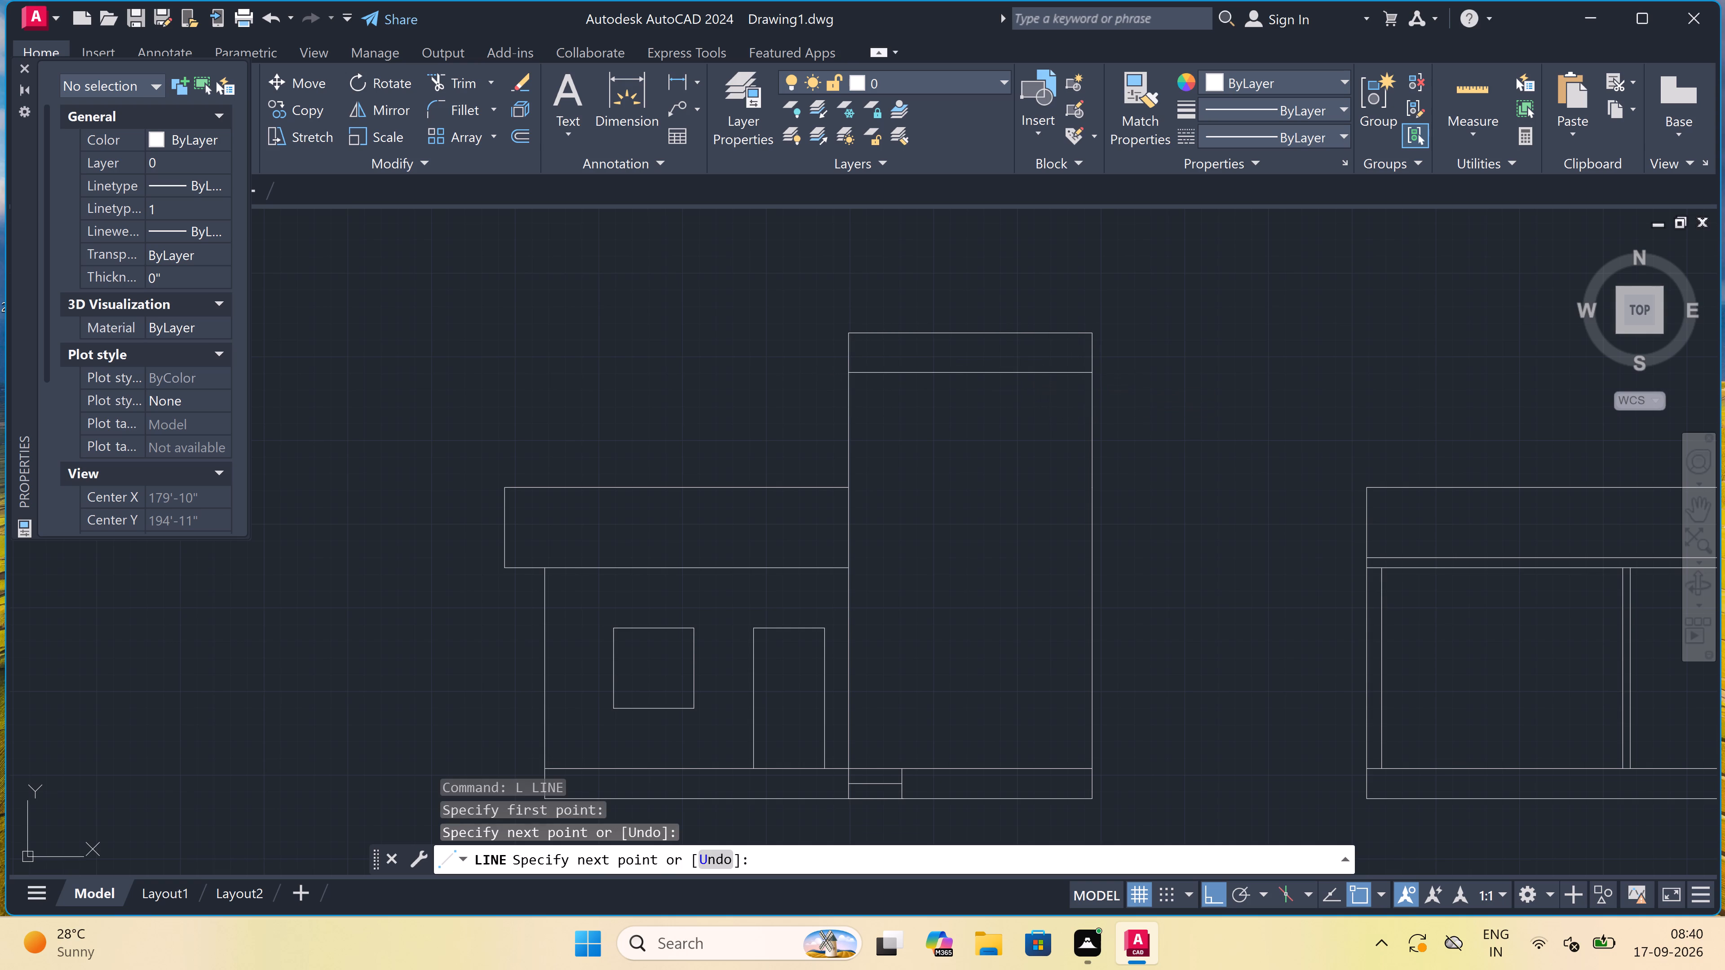
pyautogui.click(849, 375)
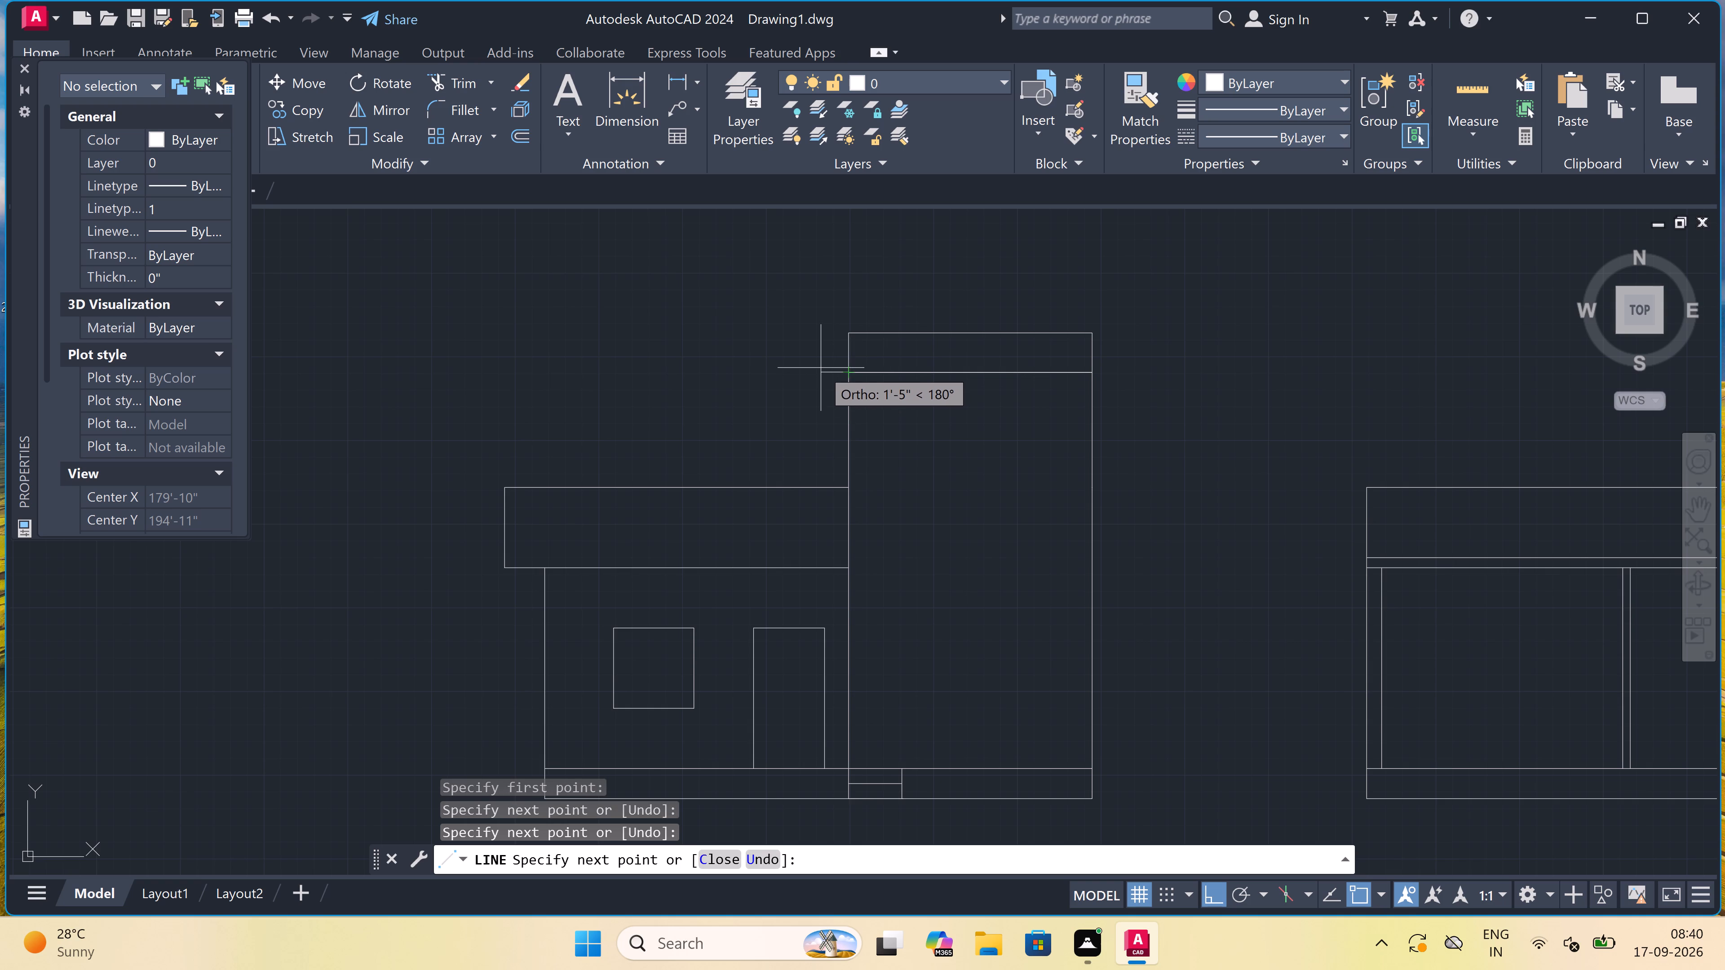
pyautogui.click(821, 368)
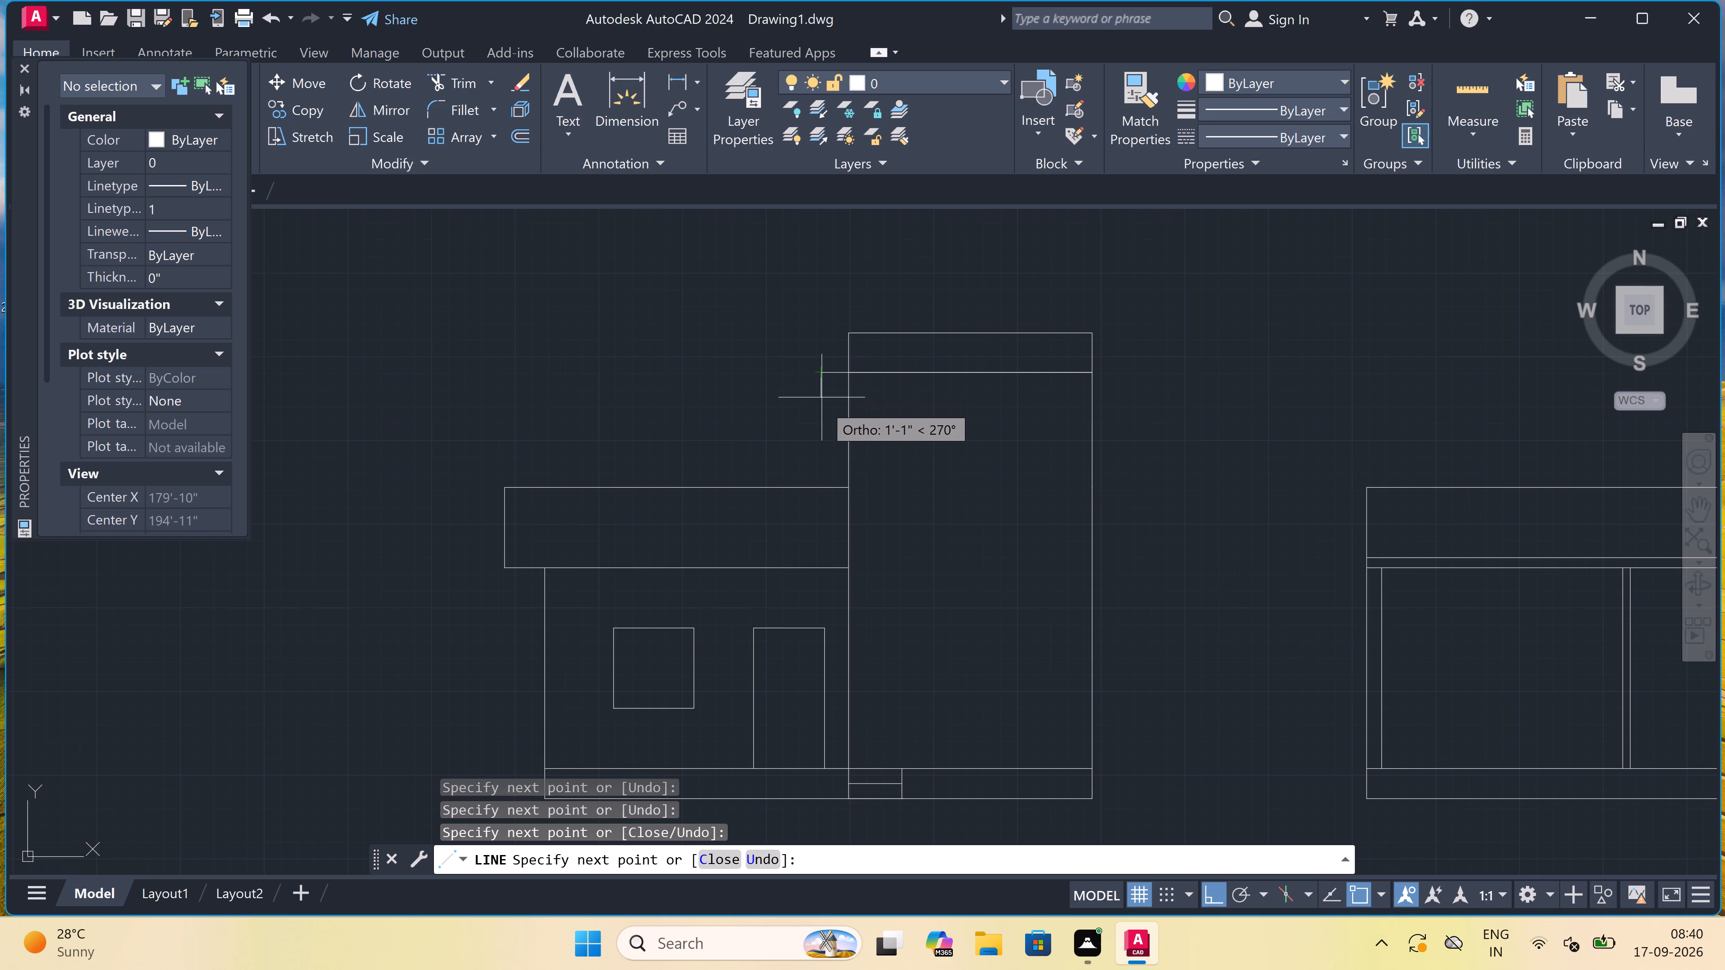
pyautogui.click(823, 403)
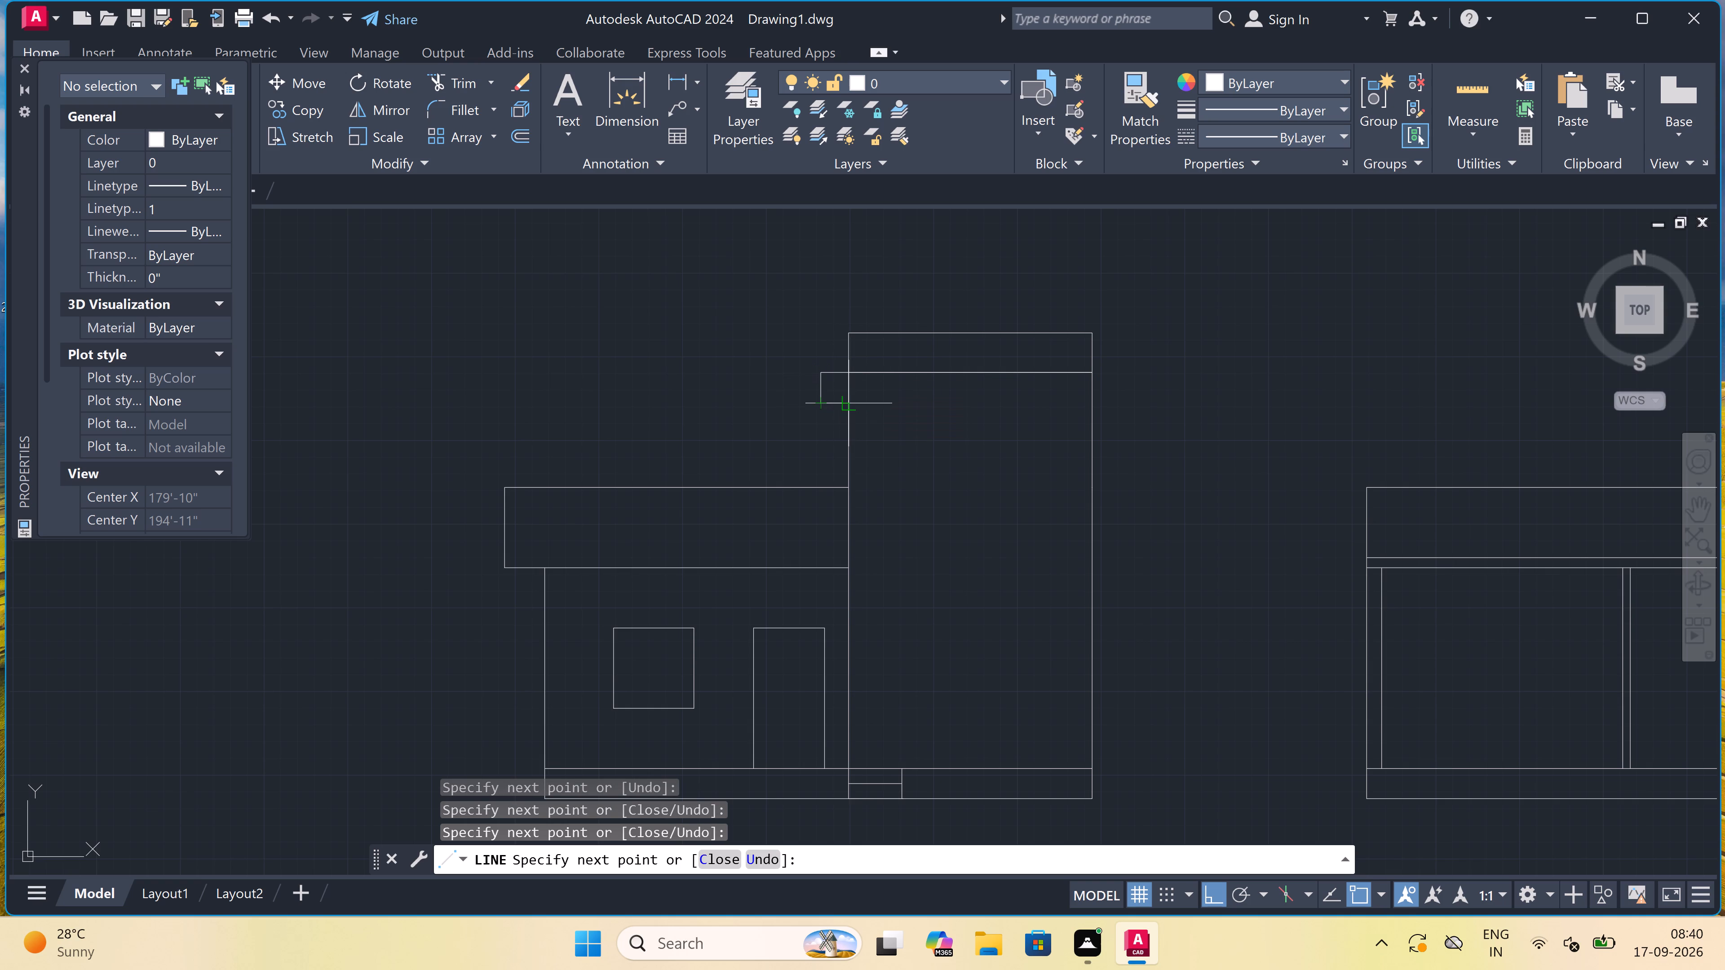
pyautogui.click(849, 402)
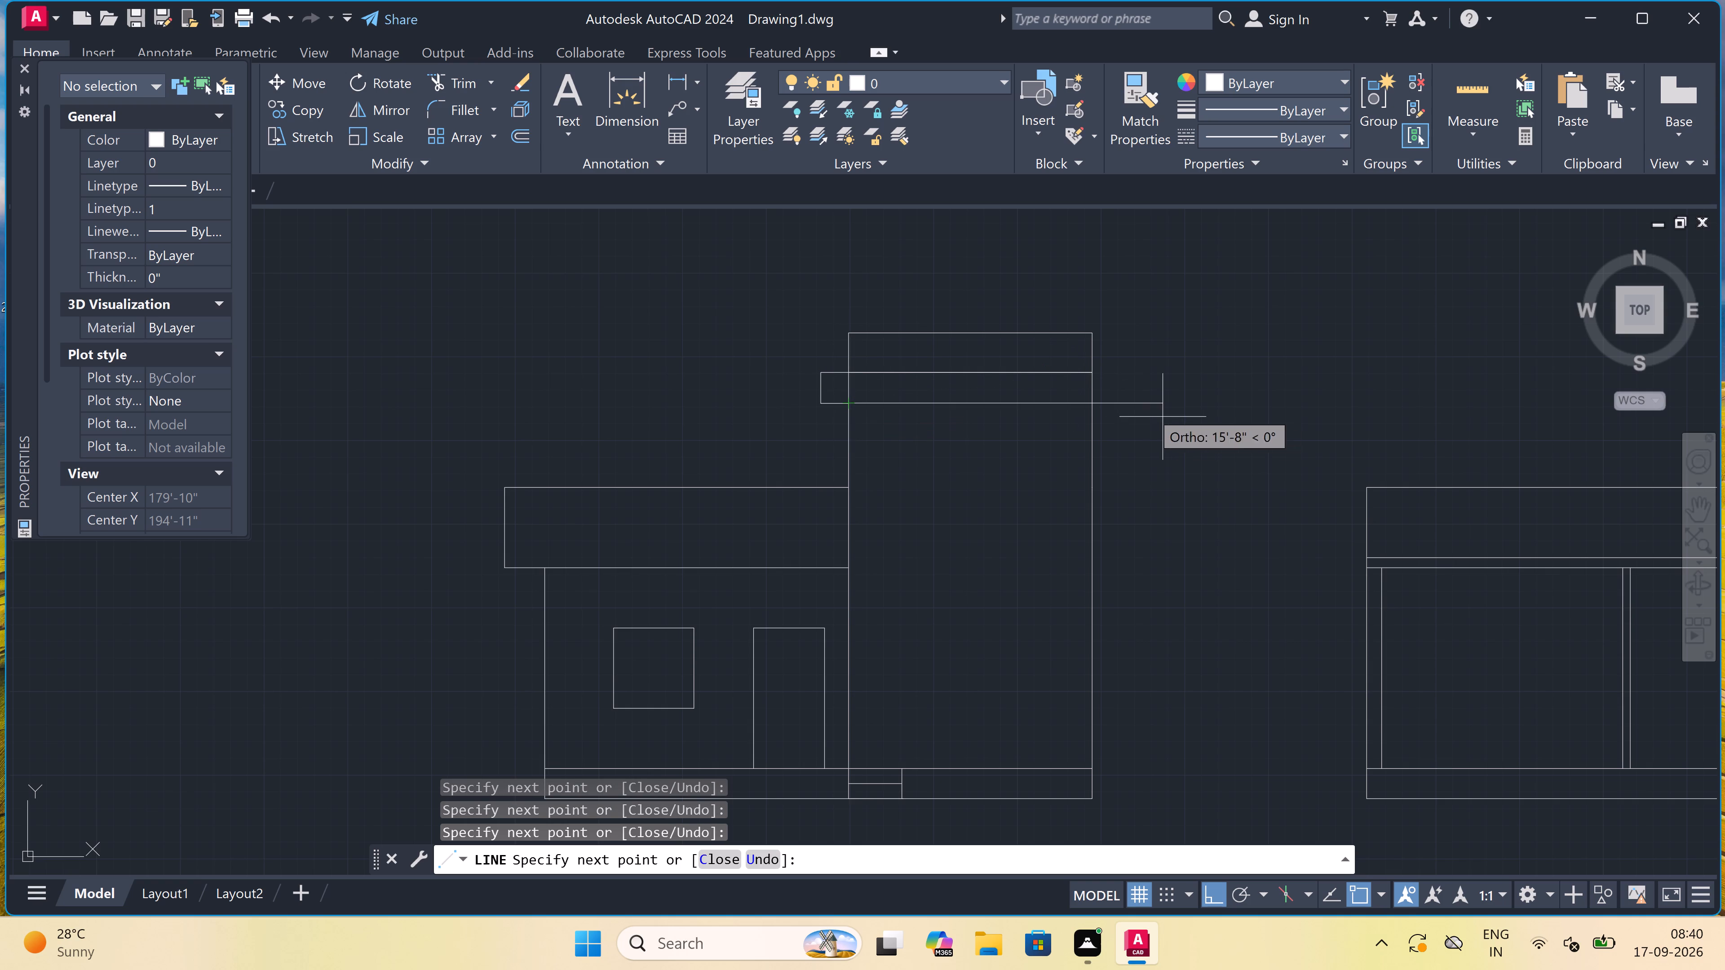
pyautogui.click(1097, 401)
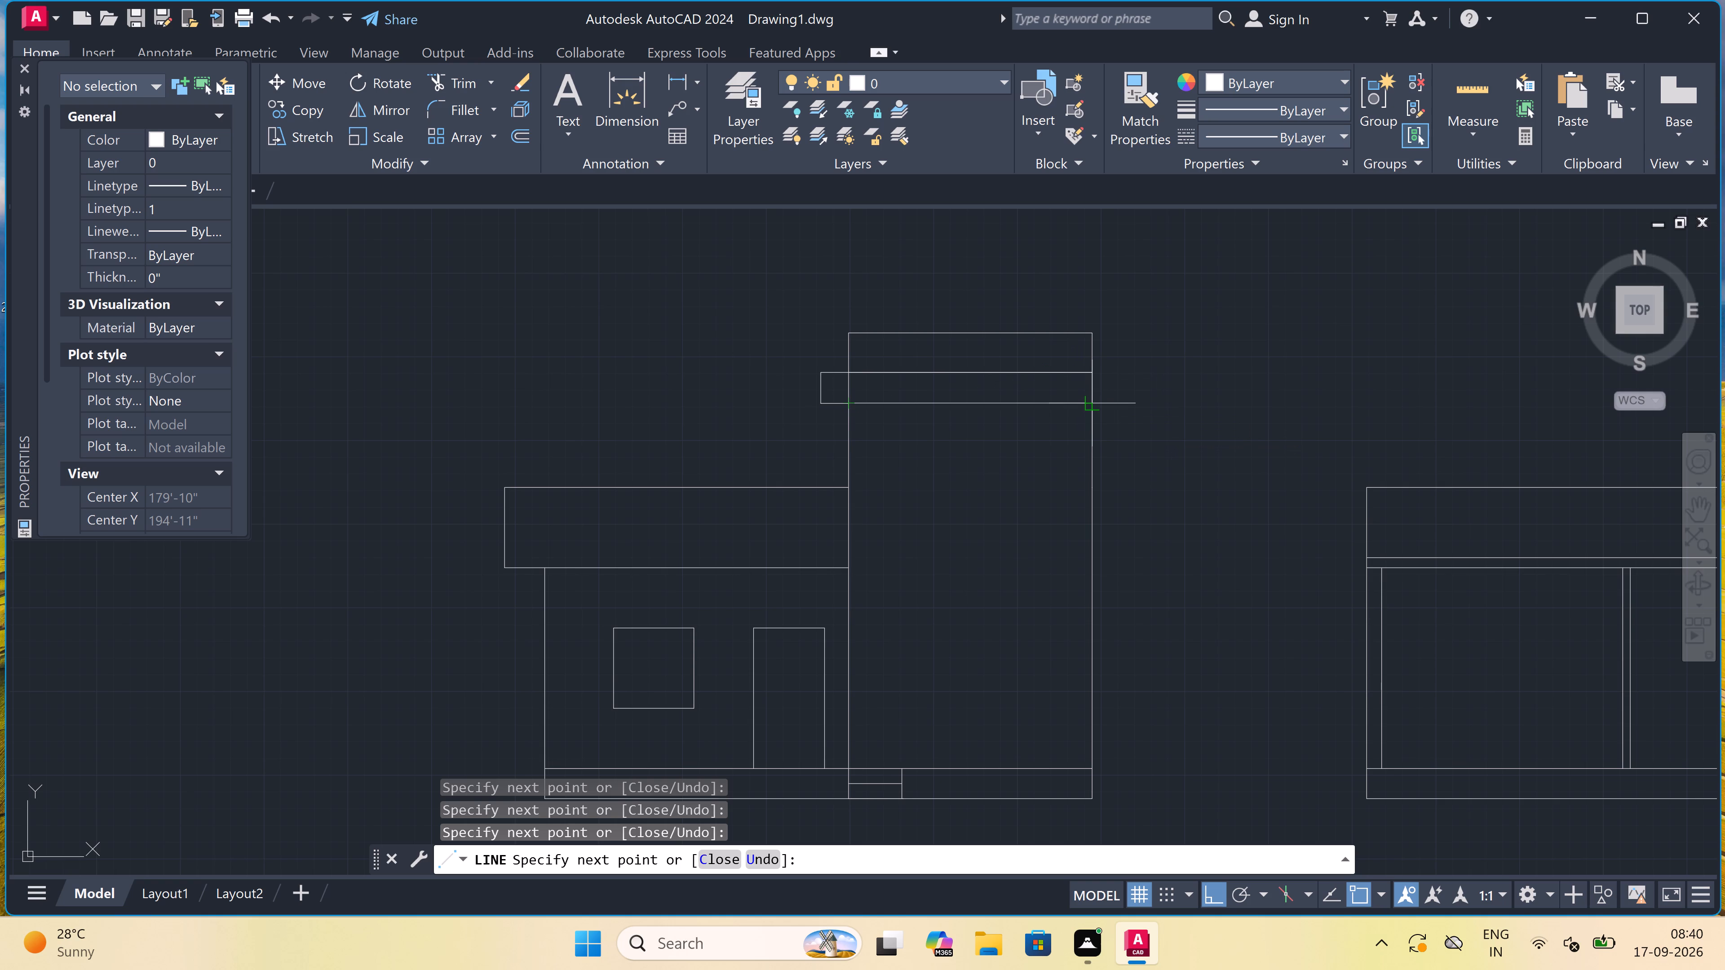
pyautogui.press('Escape')
# Trim away the tall block's outline above the slab band and the wall line that crosses the band.
pyautogui.write('TR')
pyautogui.press('space')
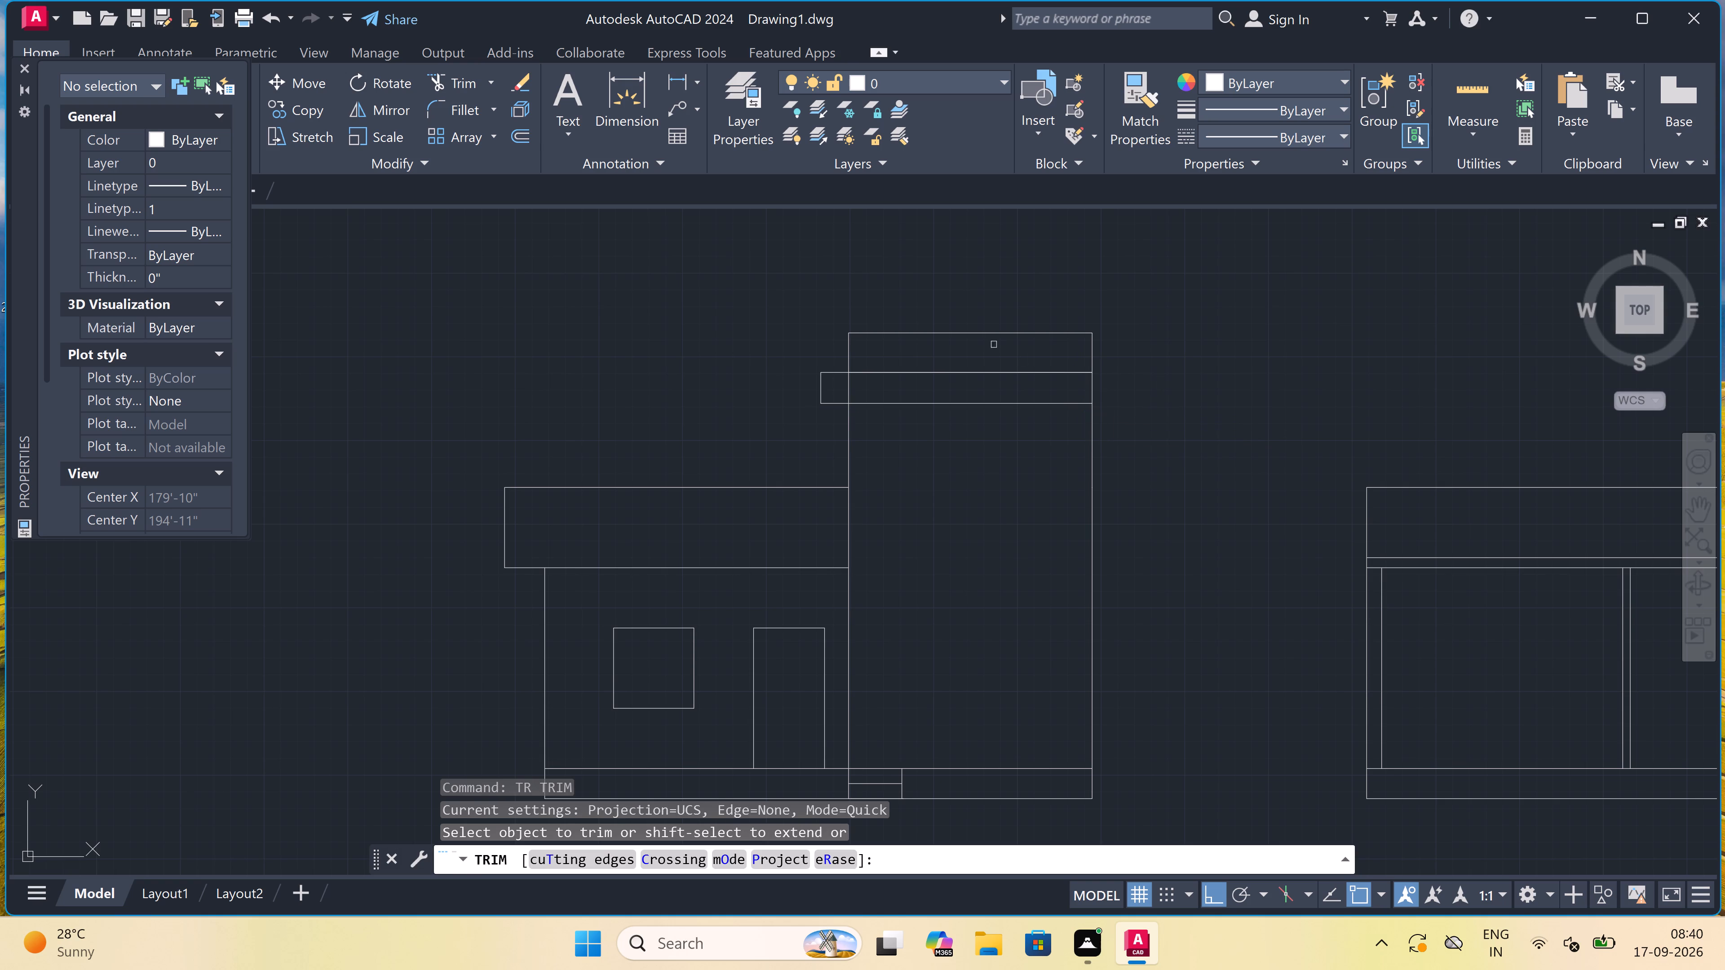
pyautogui.scroll(2, 862, 339)
pyautogui.moveTo(760, 365); pyautogui.dragTo(769, 366)
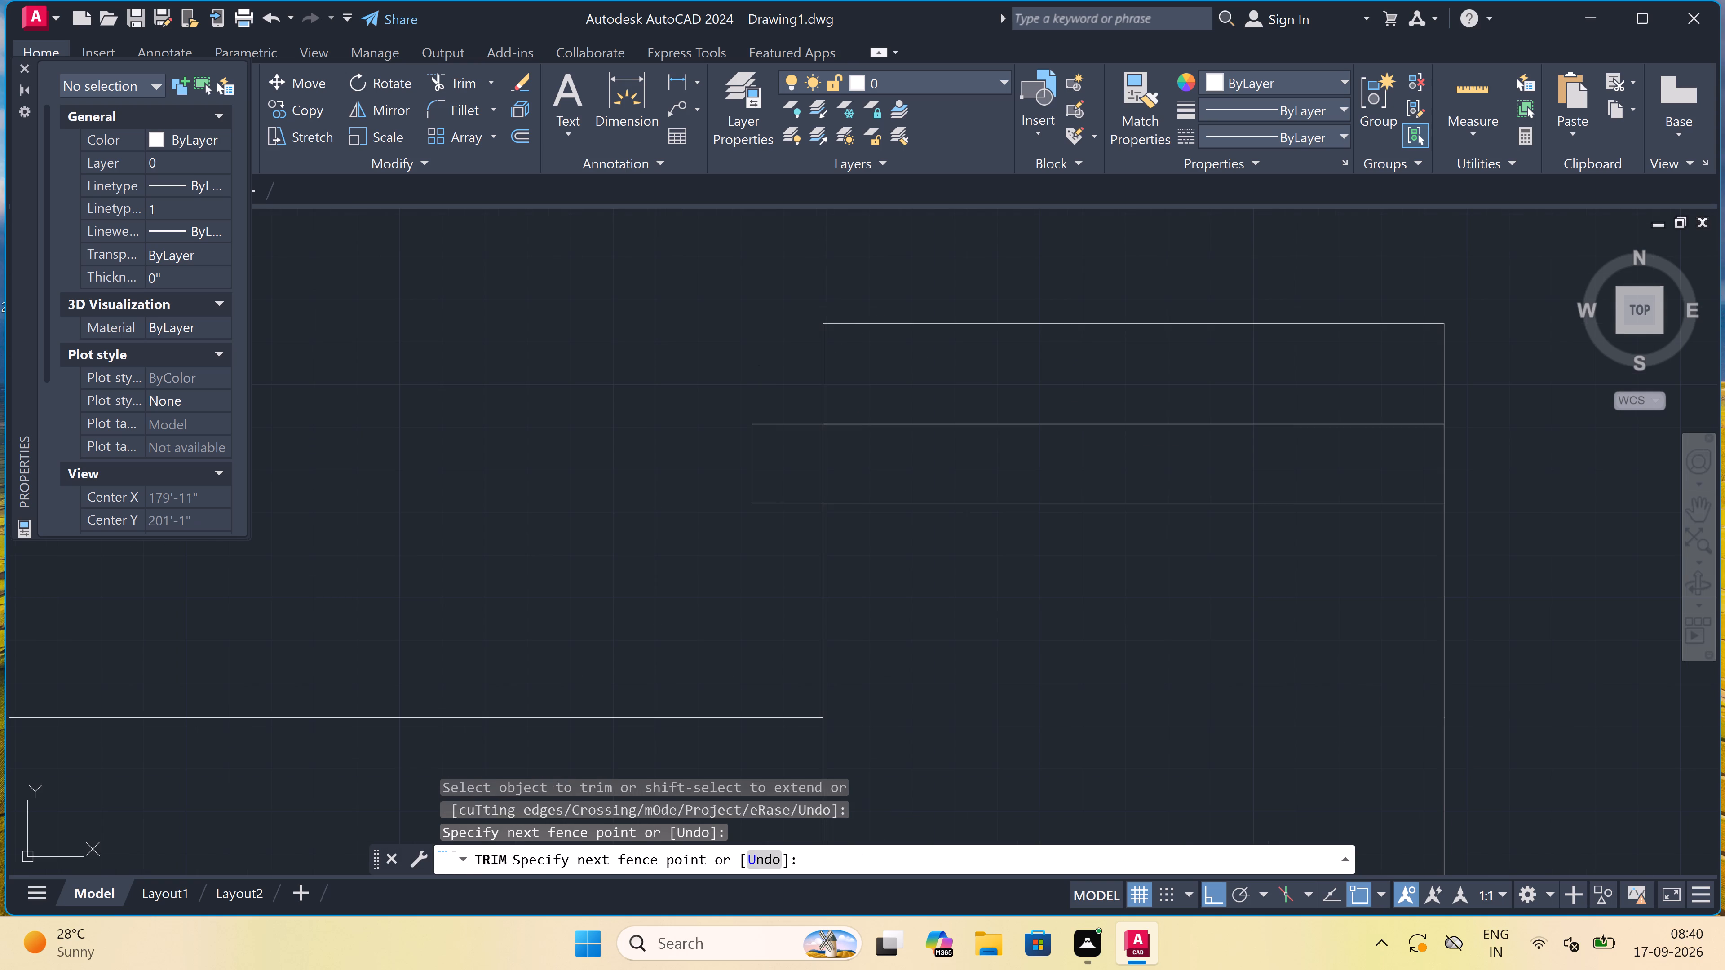
pyautogui.moveTo(1514, 363); pyautogui.dragTo(1506, 363)
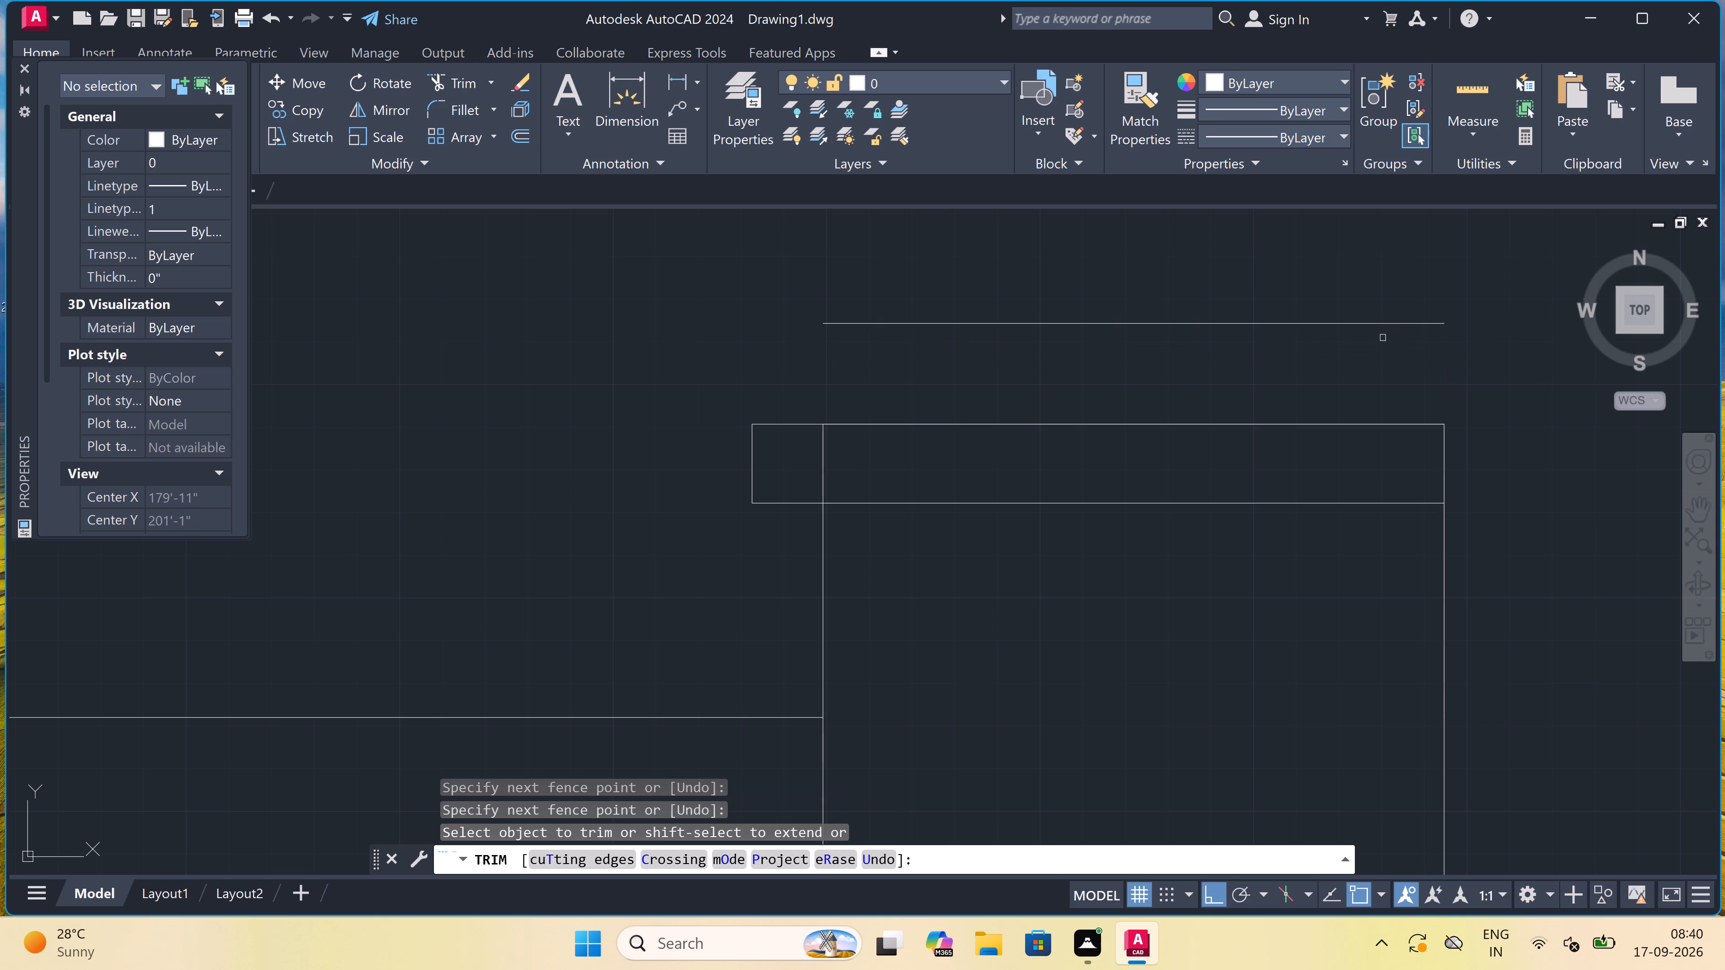
pyautogui.click(1356, 334)
pyautogui.click(1333, 303)
pyautogui.click(827, 448)
pyautogui.click(803, 451)
pyautogui.press('Escape')
# Draw a sloped line from the projecting slab's lower outer corner down to the tall block's wall.
pyautogui.write('L')
pyautogui.press('space')
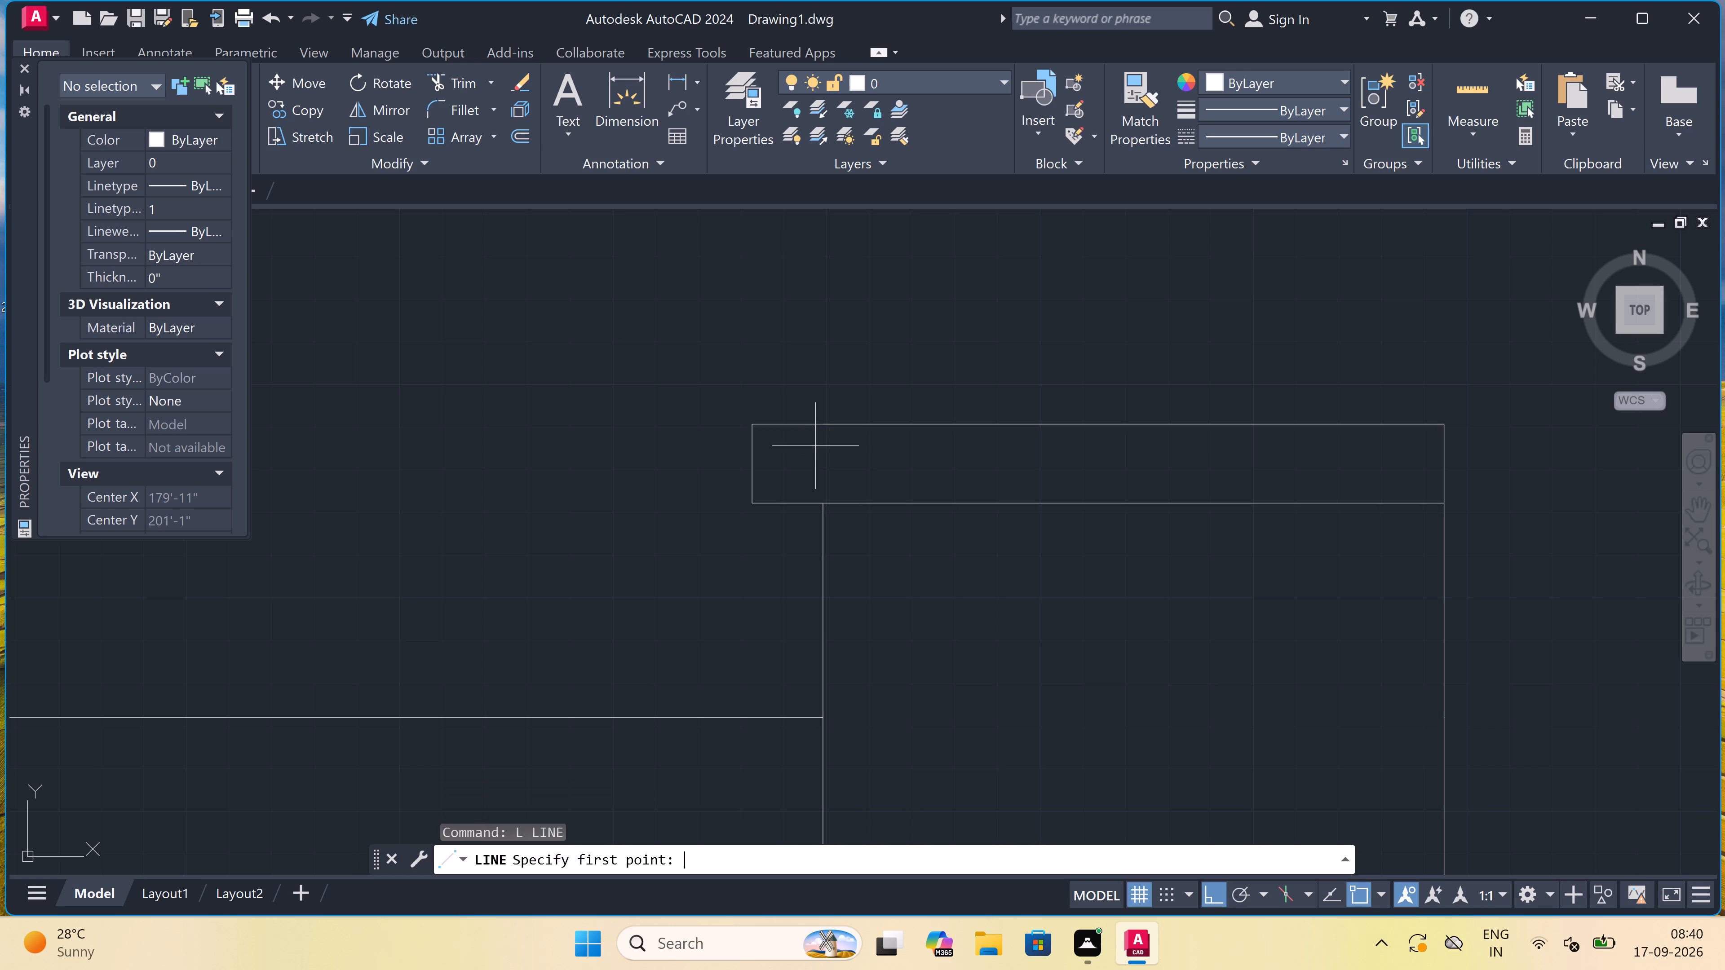
pyautogui.press('F8')
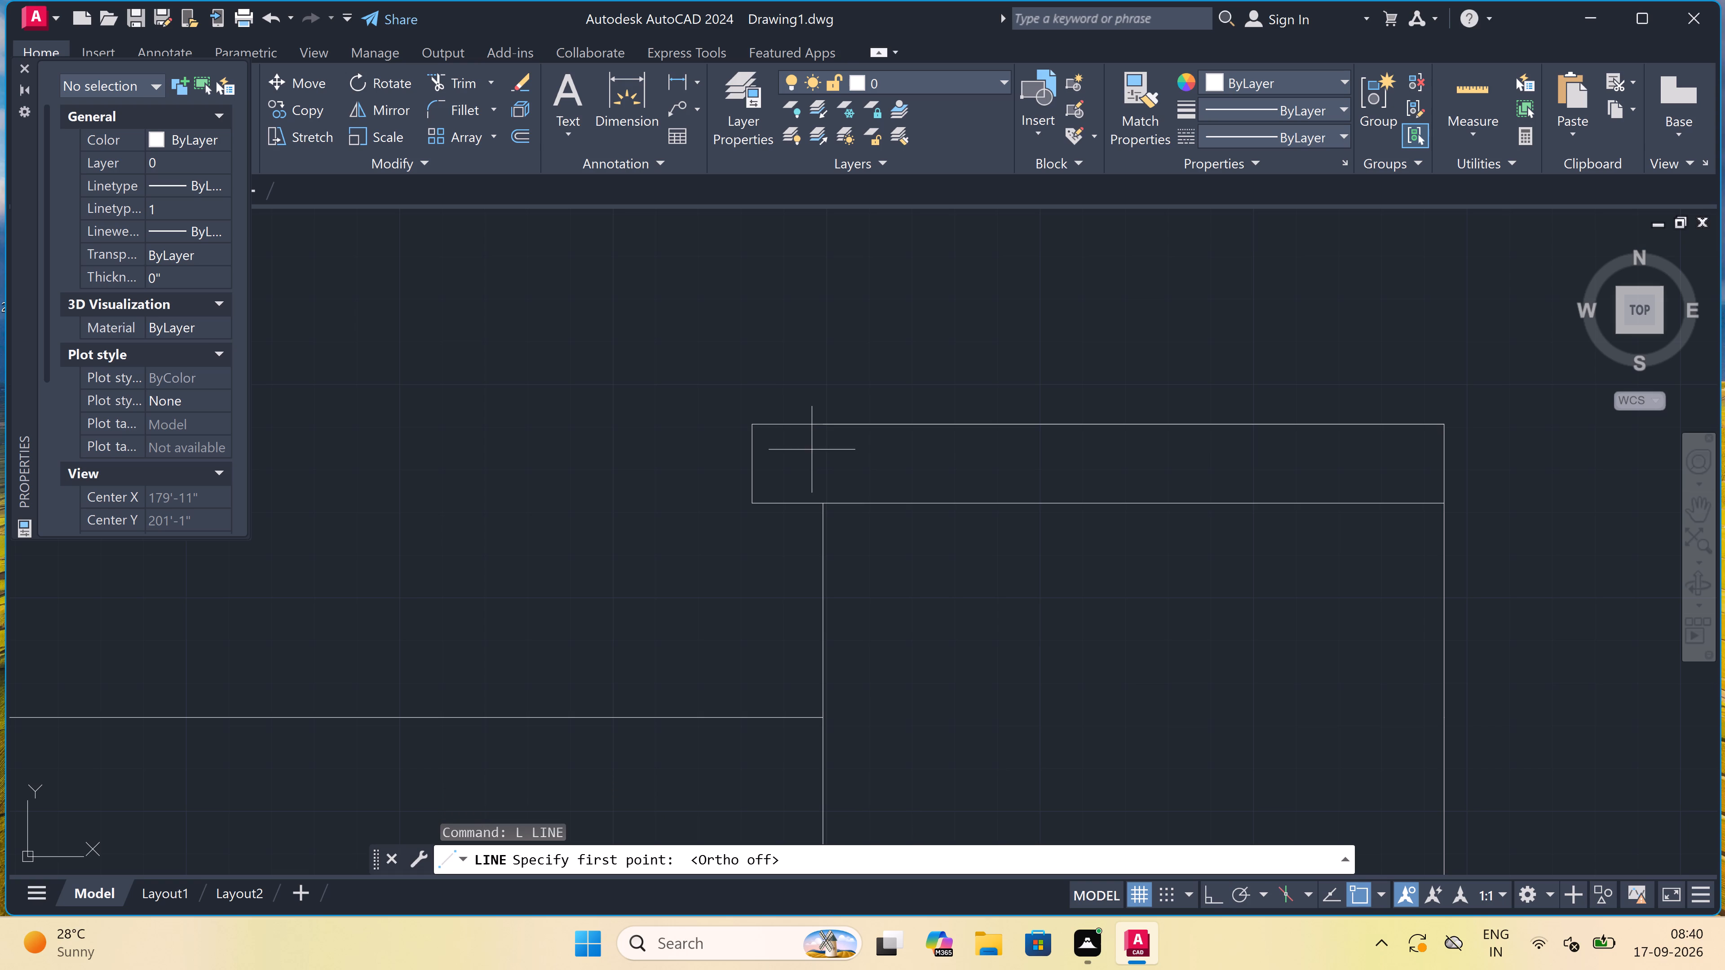
pyautogui.click(747, 504)
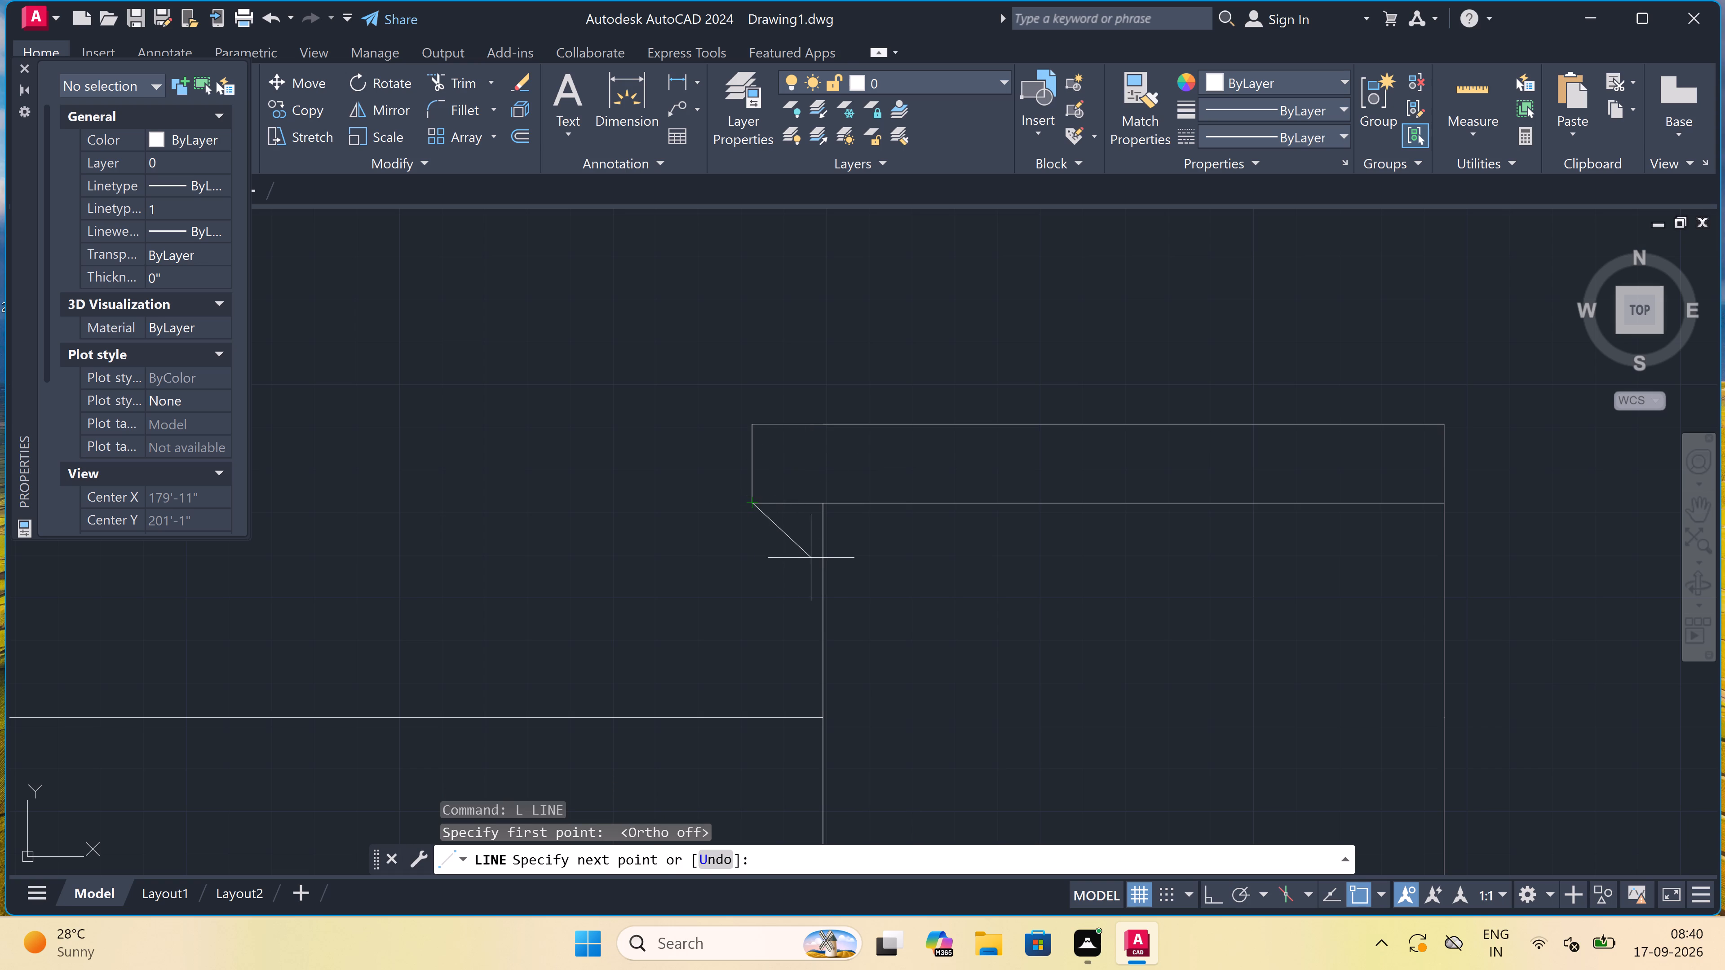
pyautogui.click(823, 543)
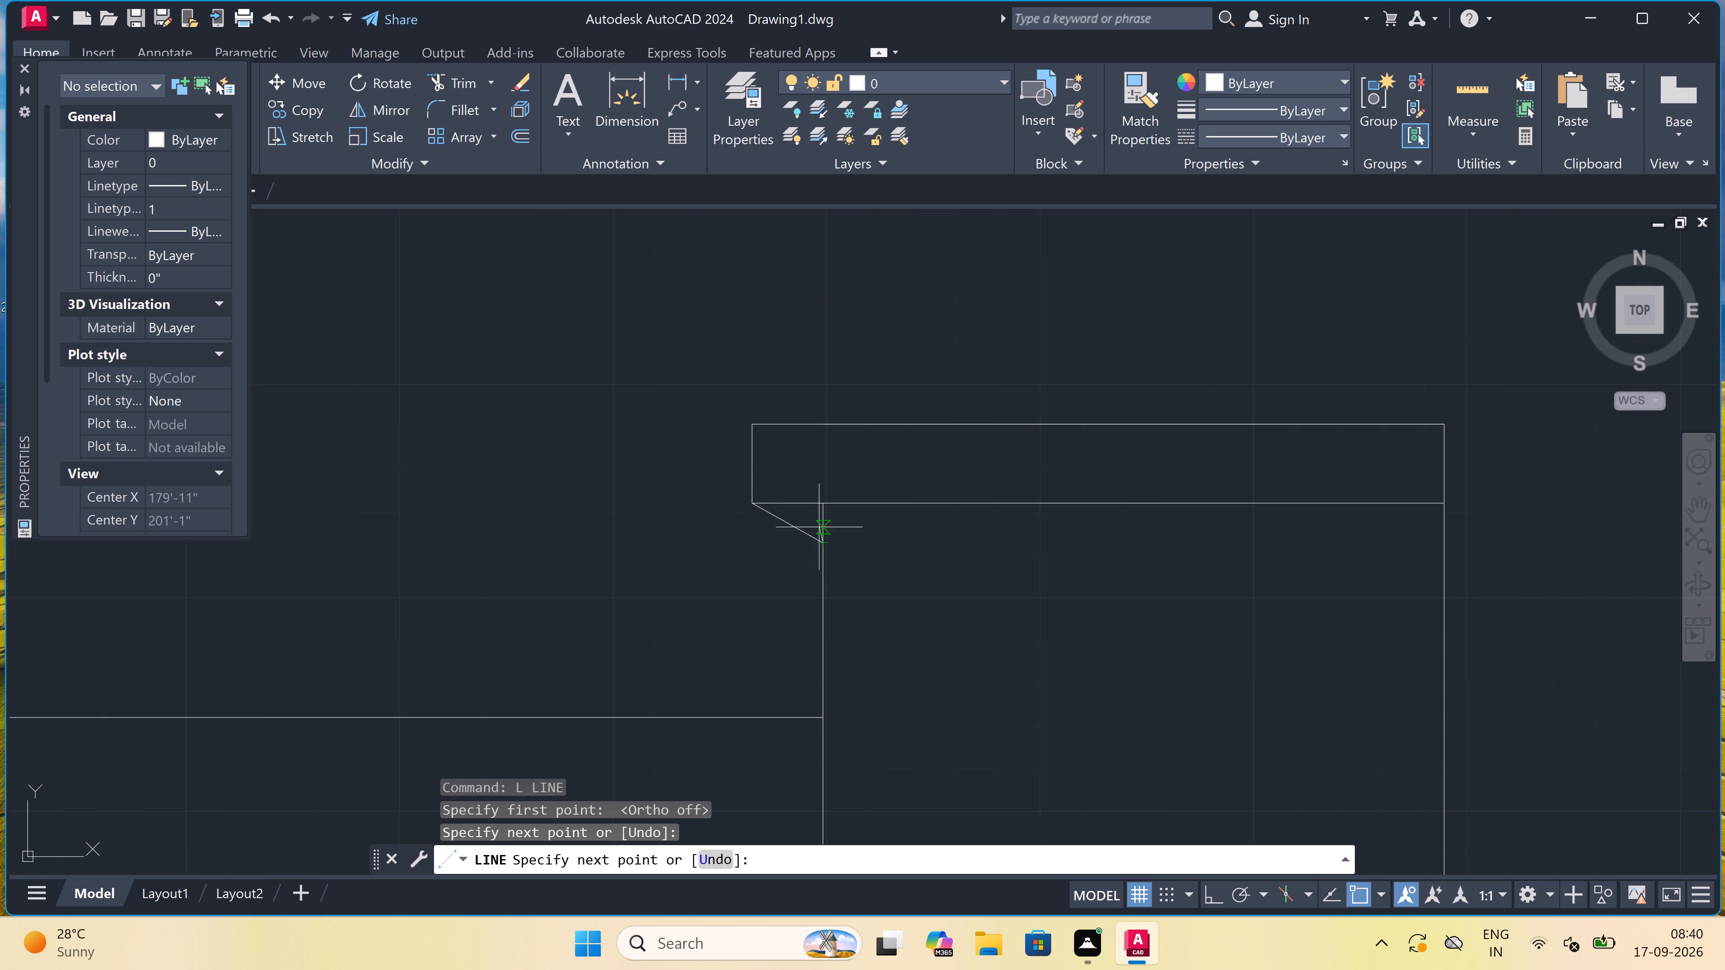
pyautogui.press('Escape')
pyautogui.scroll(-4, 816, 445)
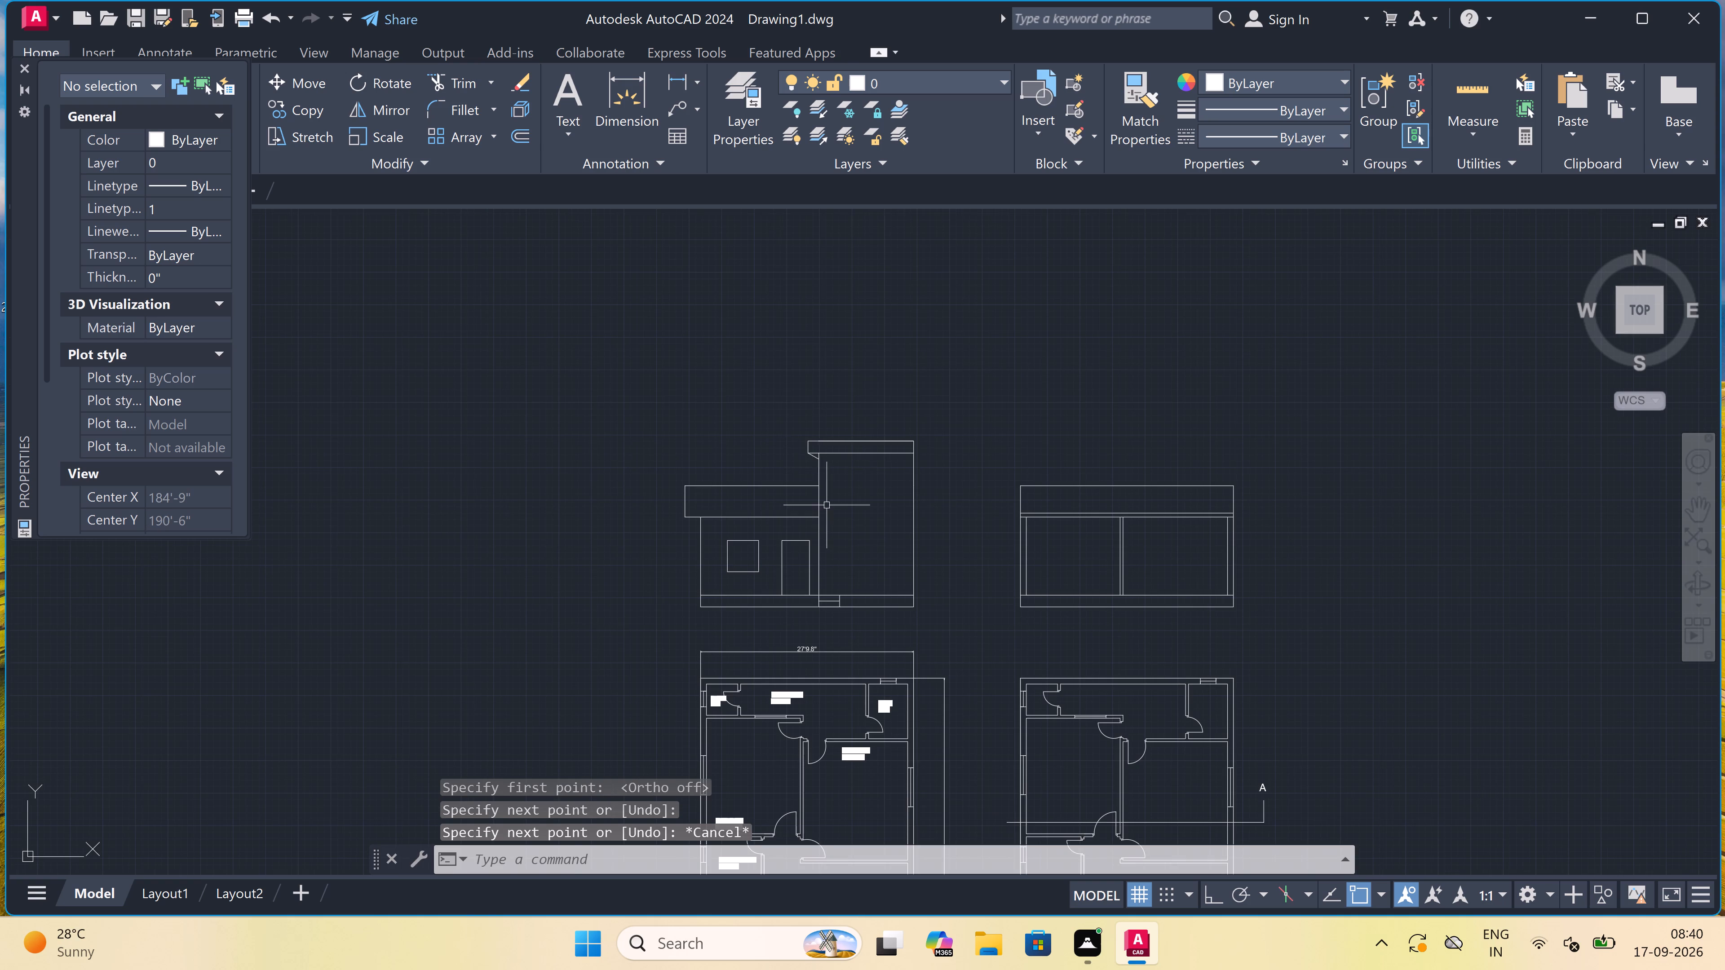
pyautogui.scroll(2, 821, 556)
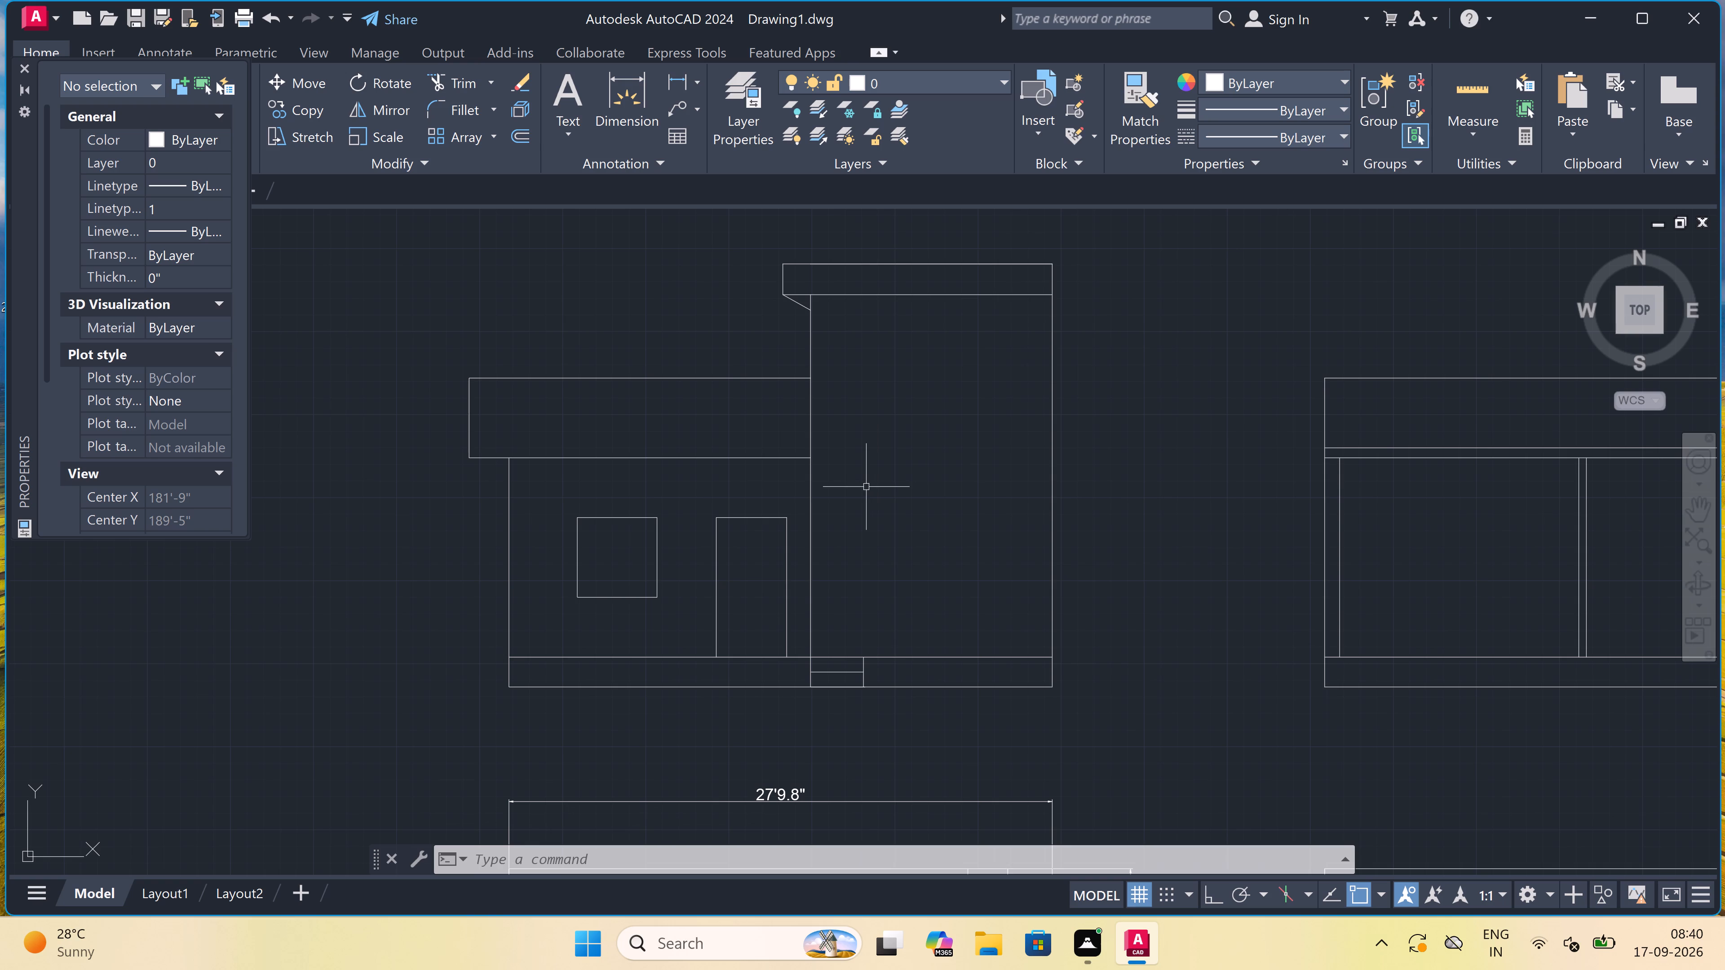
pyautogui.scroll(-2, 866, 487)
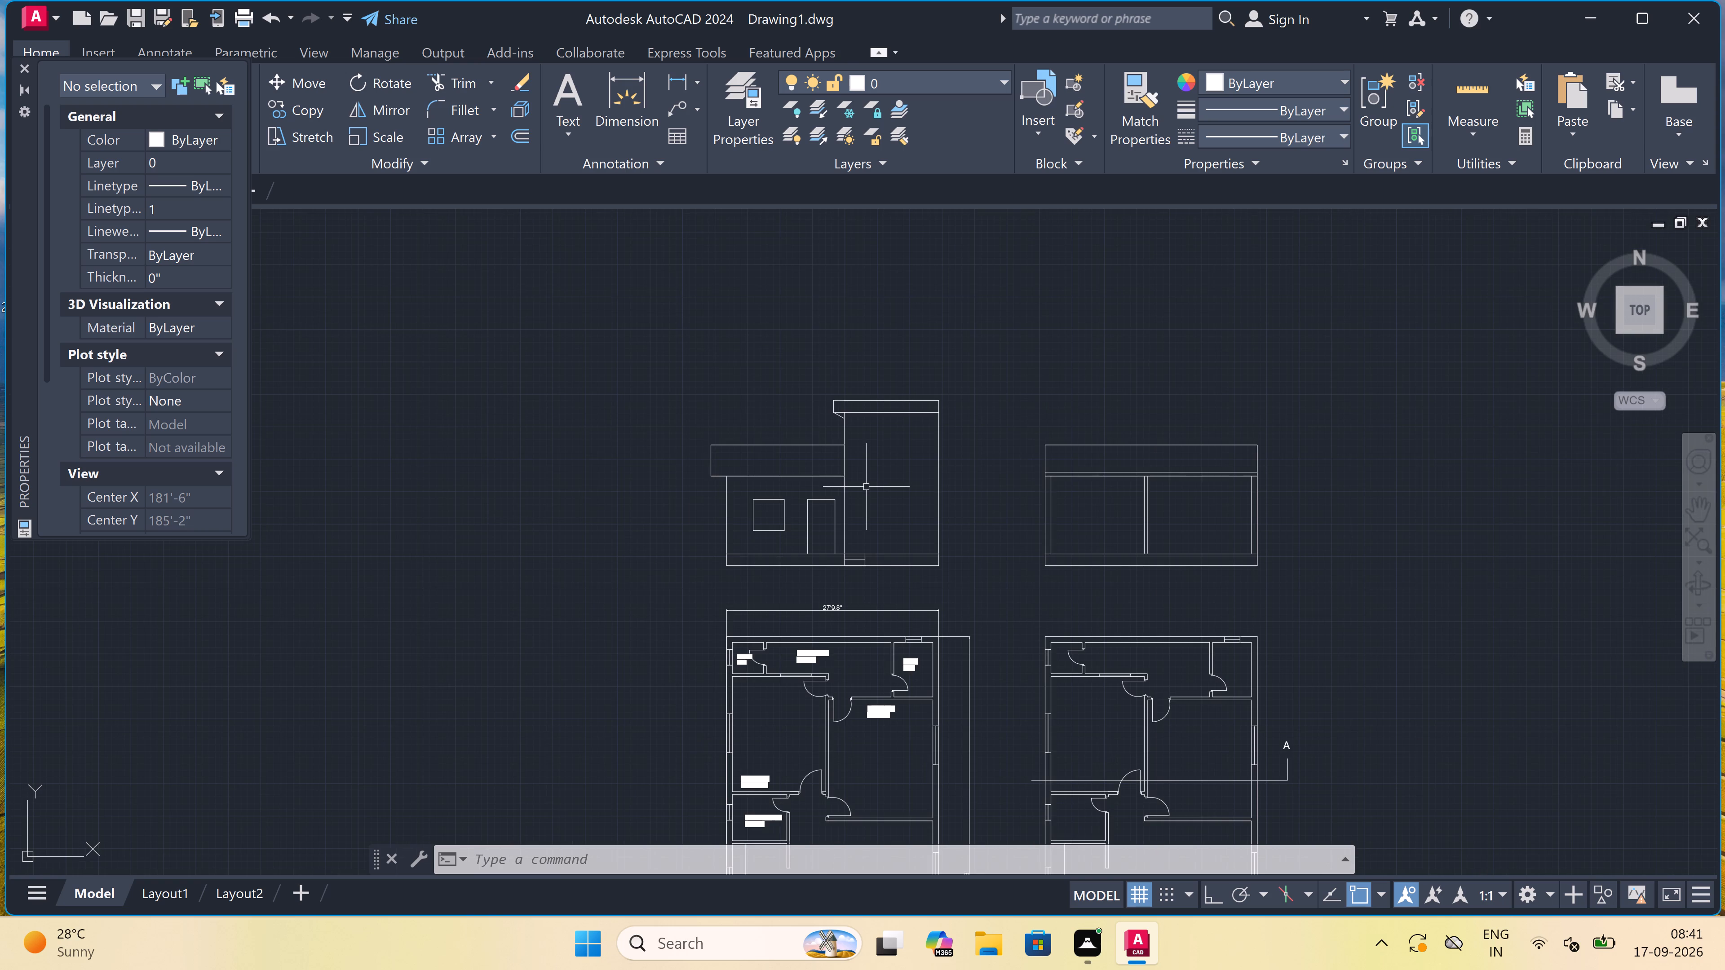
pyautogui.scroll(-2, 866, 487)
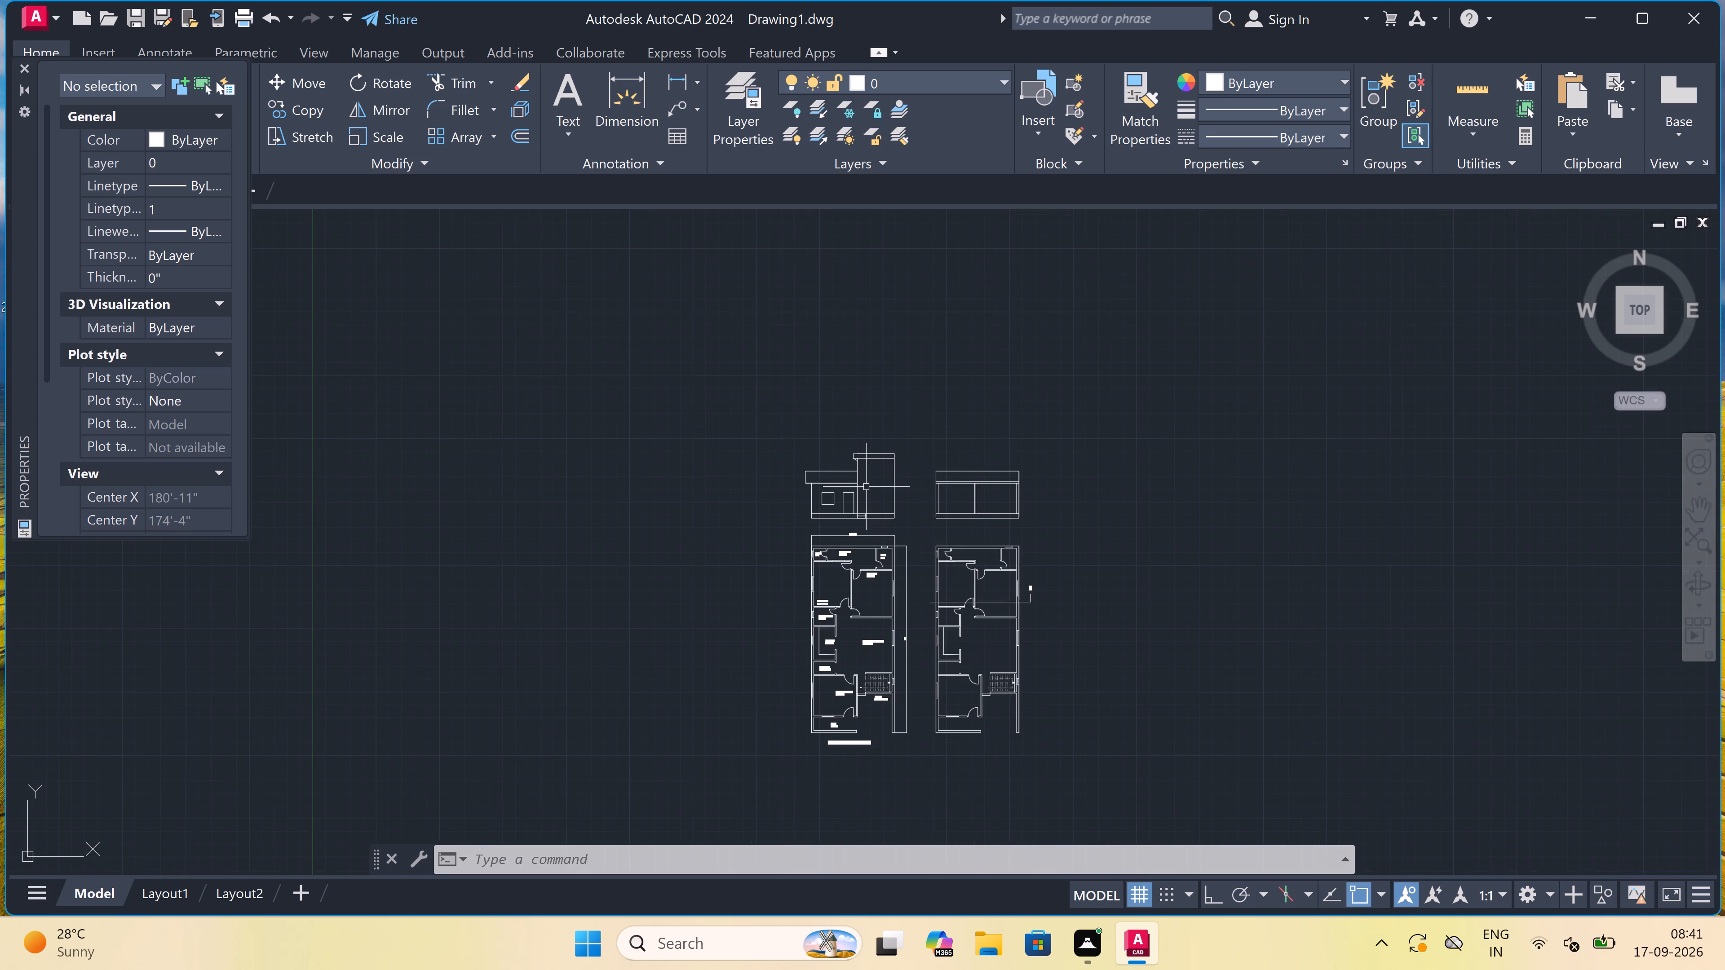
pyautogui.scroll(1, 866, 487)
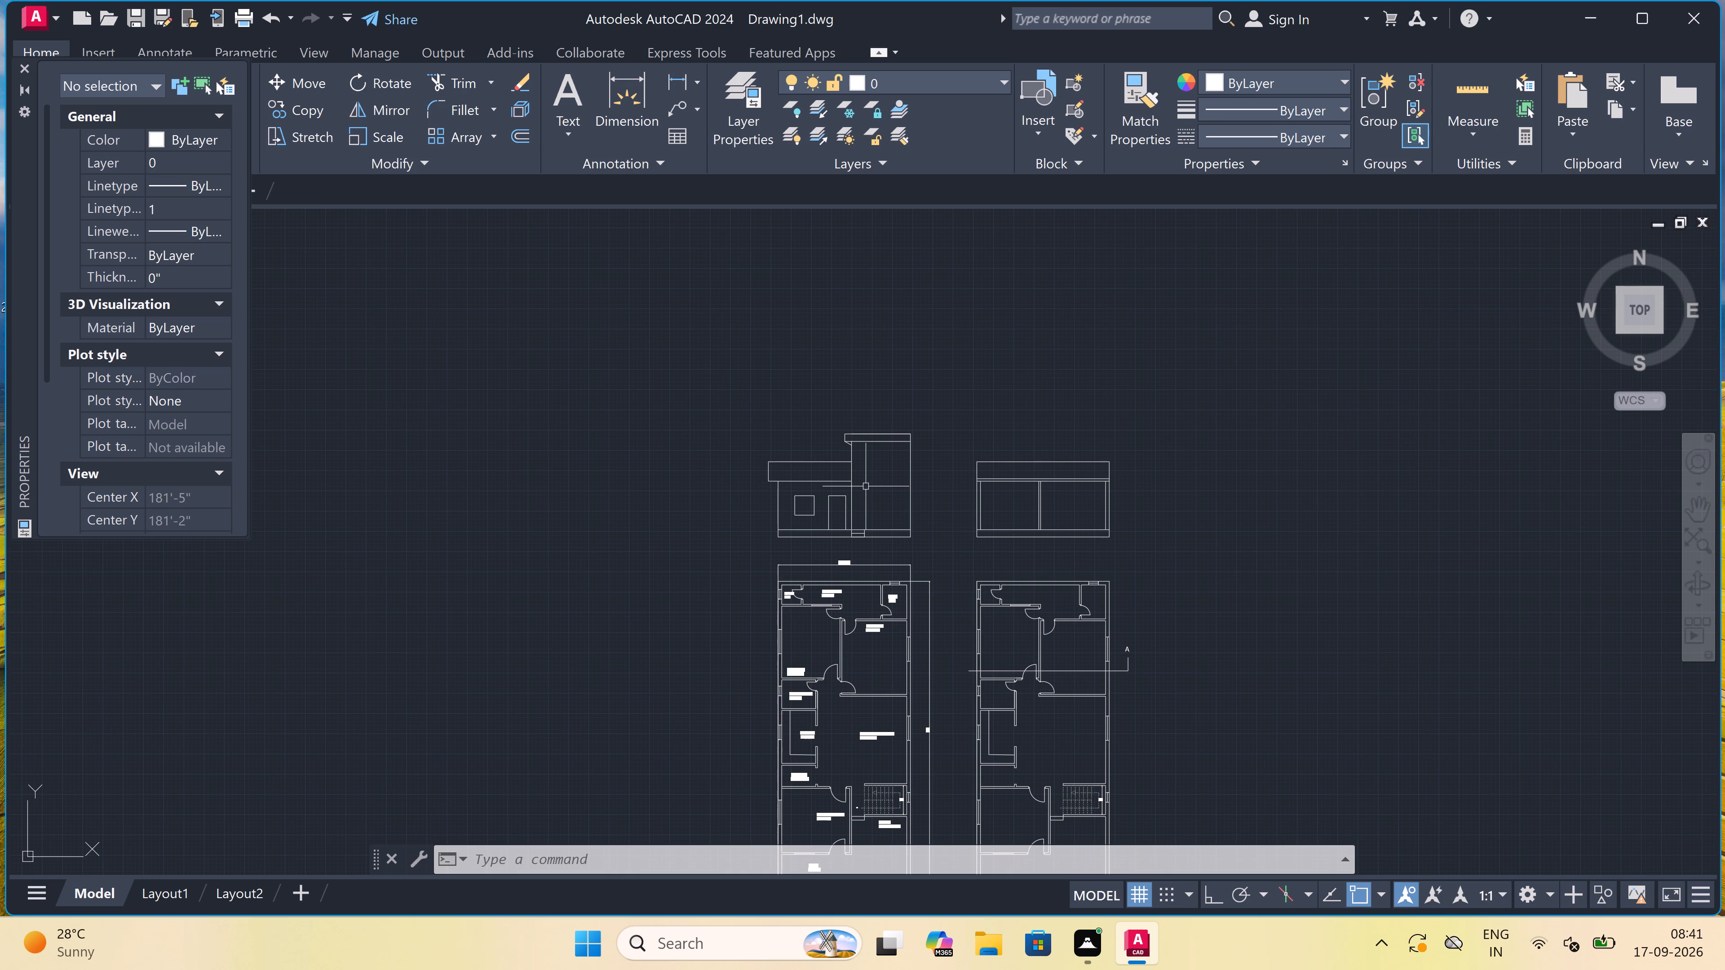
# Draw a vertical line from the step's outer edge up to the parapet's top level, joining both parapet lines across to it.
pyautogui.press('l')
pyautogui.press('space')
pyautogui.scroll(3, 869, 505)
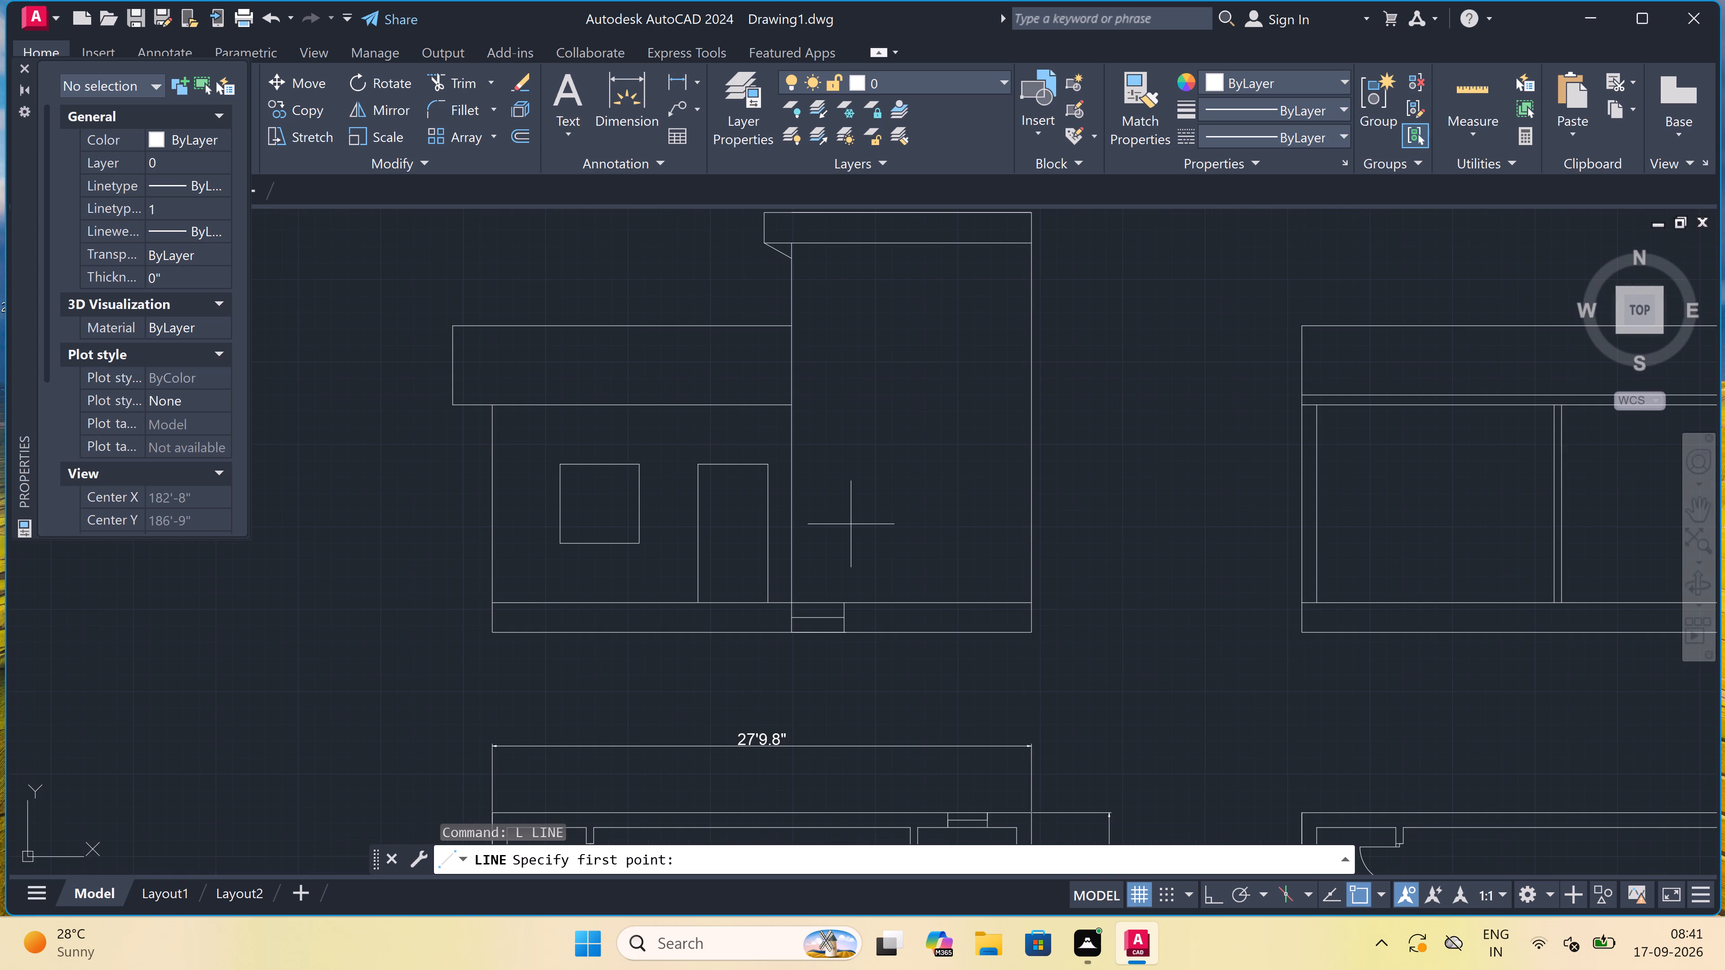
pyautogui.click(843, 599)
pyautogui.scroll(2, 845, 410)
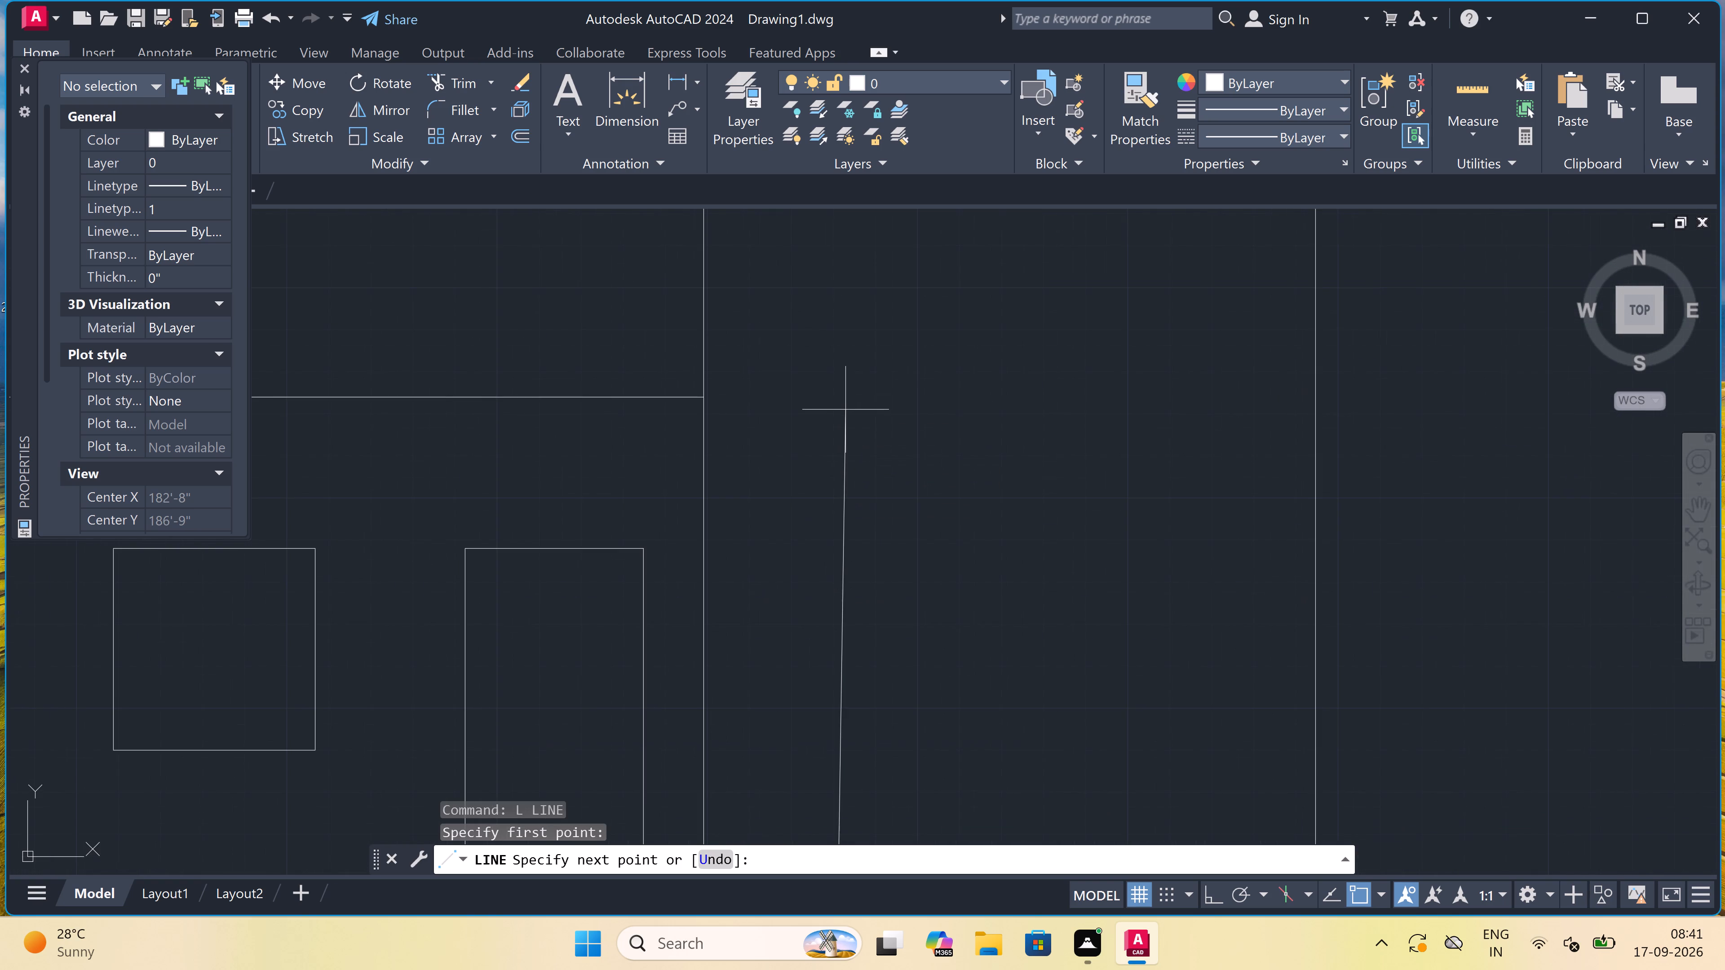
pyautogui.press('F8')
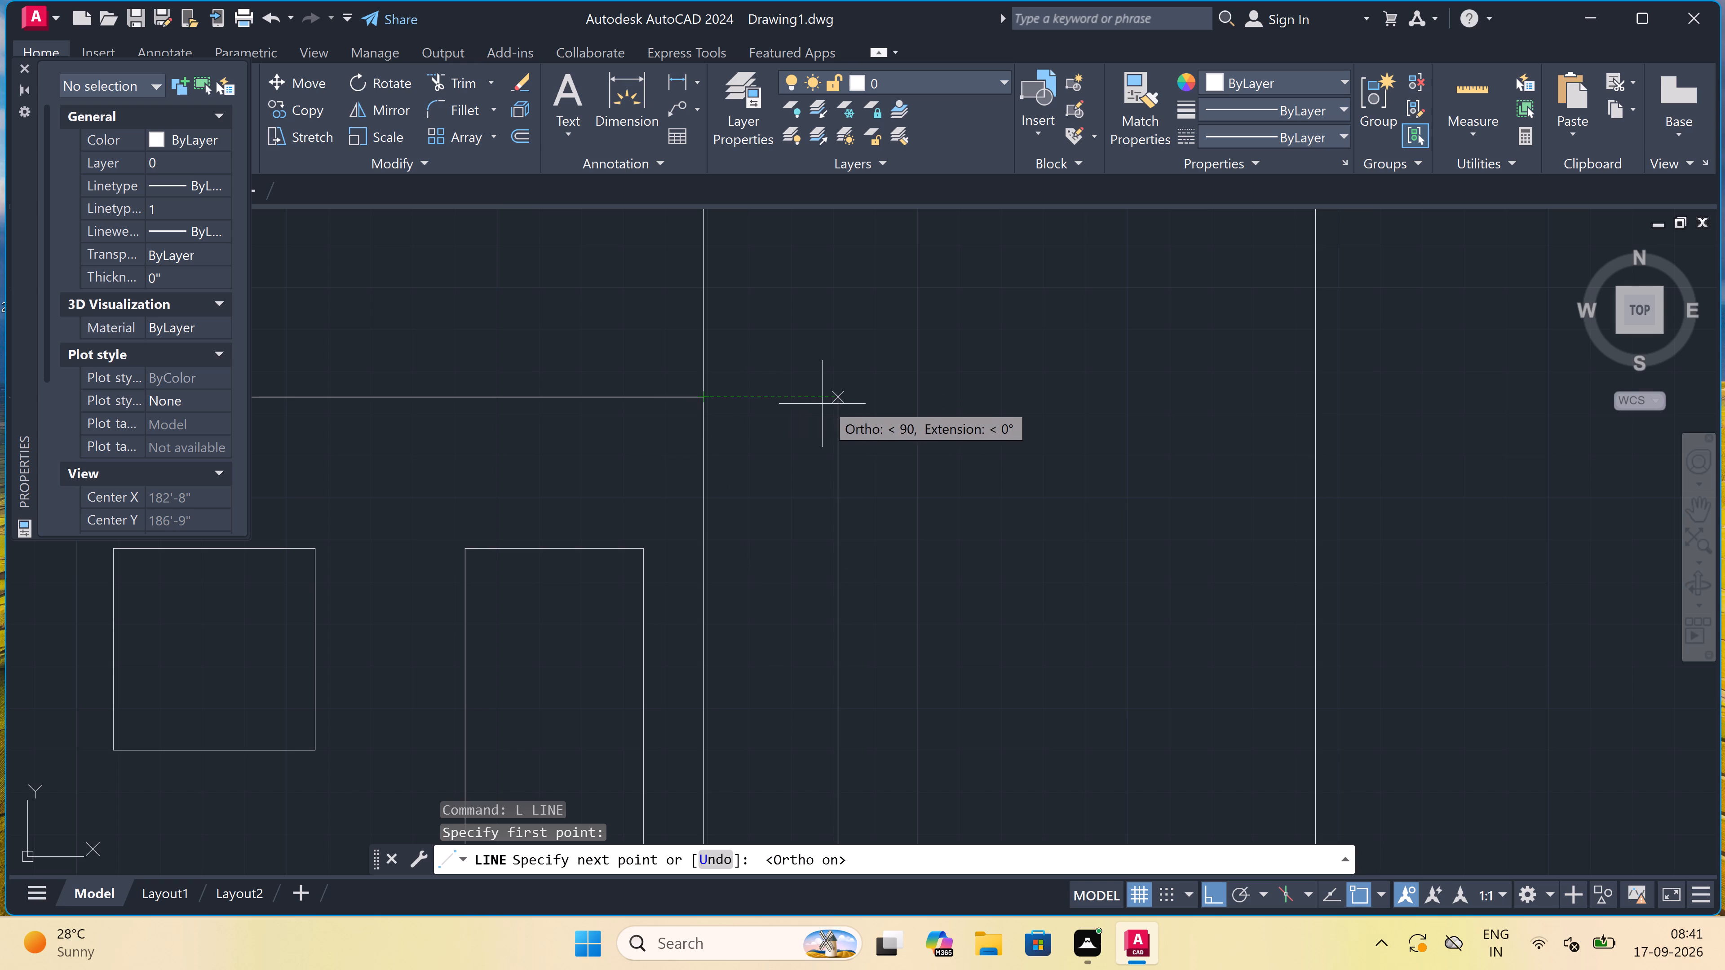
pyautogui.click(839, 397)
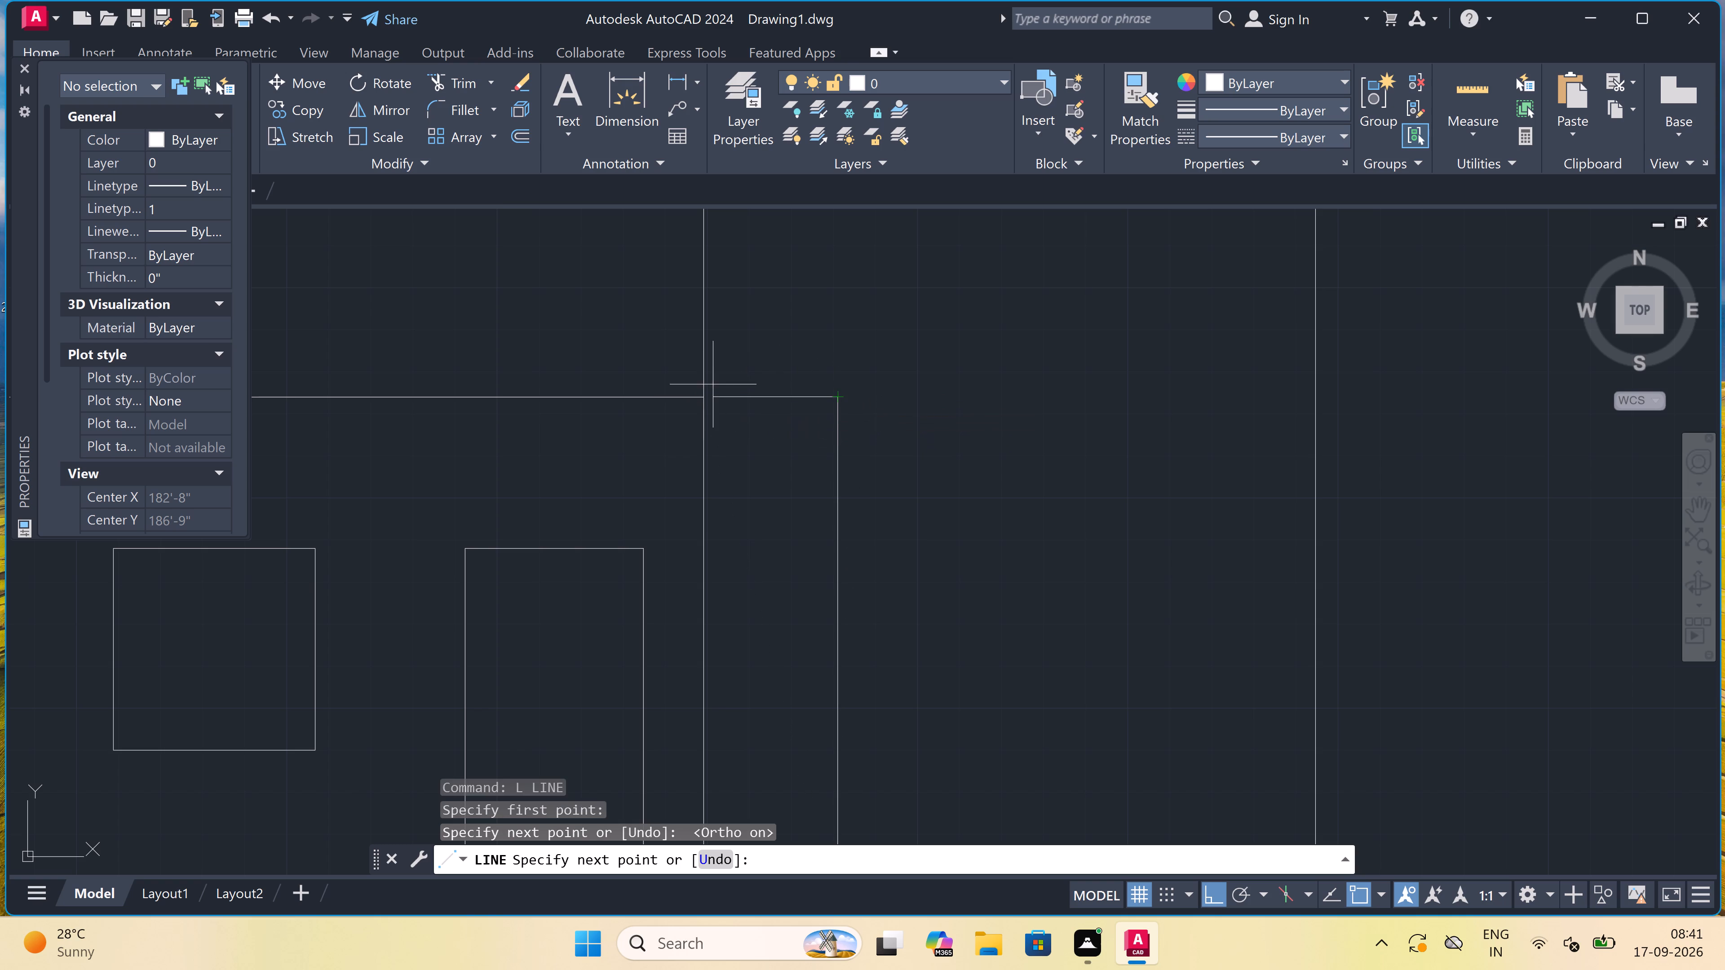
pyautogui.click(704, 397)
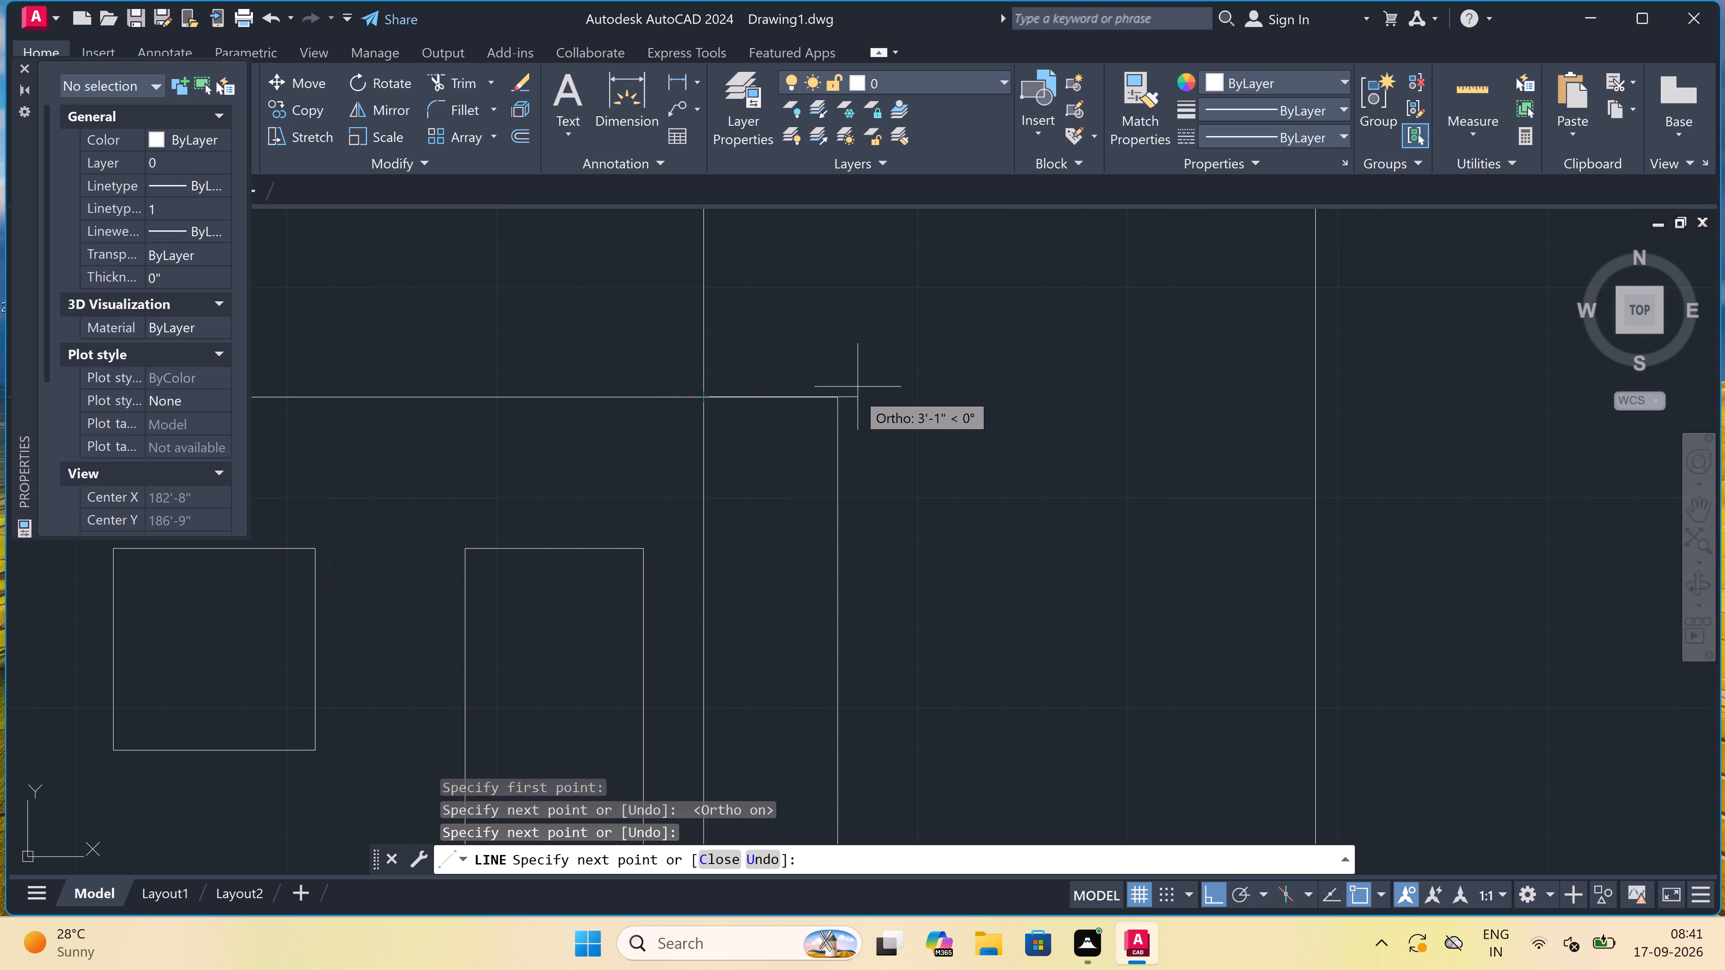
pyautogui.click(838, 401)
pyautogui.scroll(-5, 838, 400)
pyautogui.scroll(4, 831, 344)
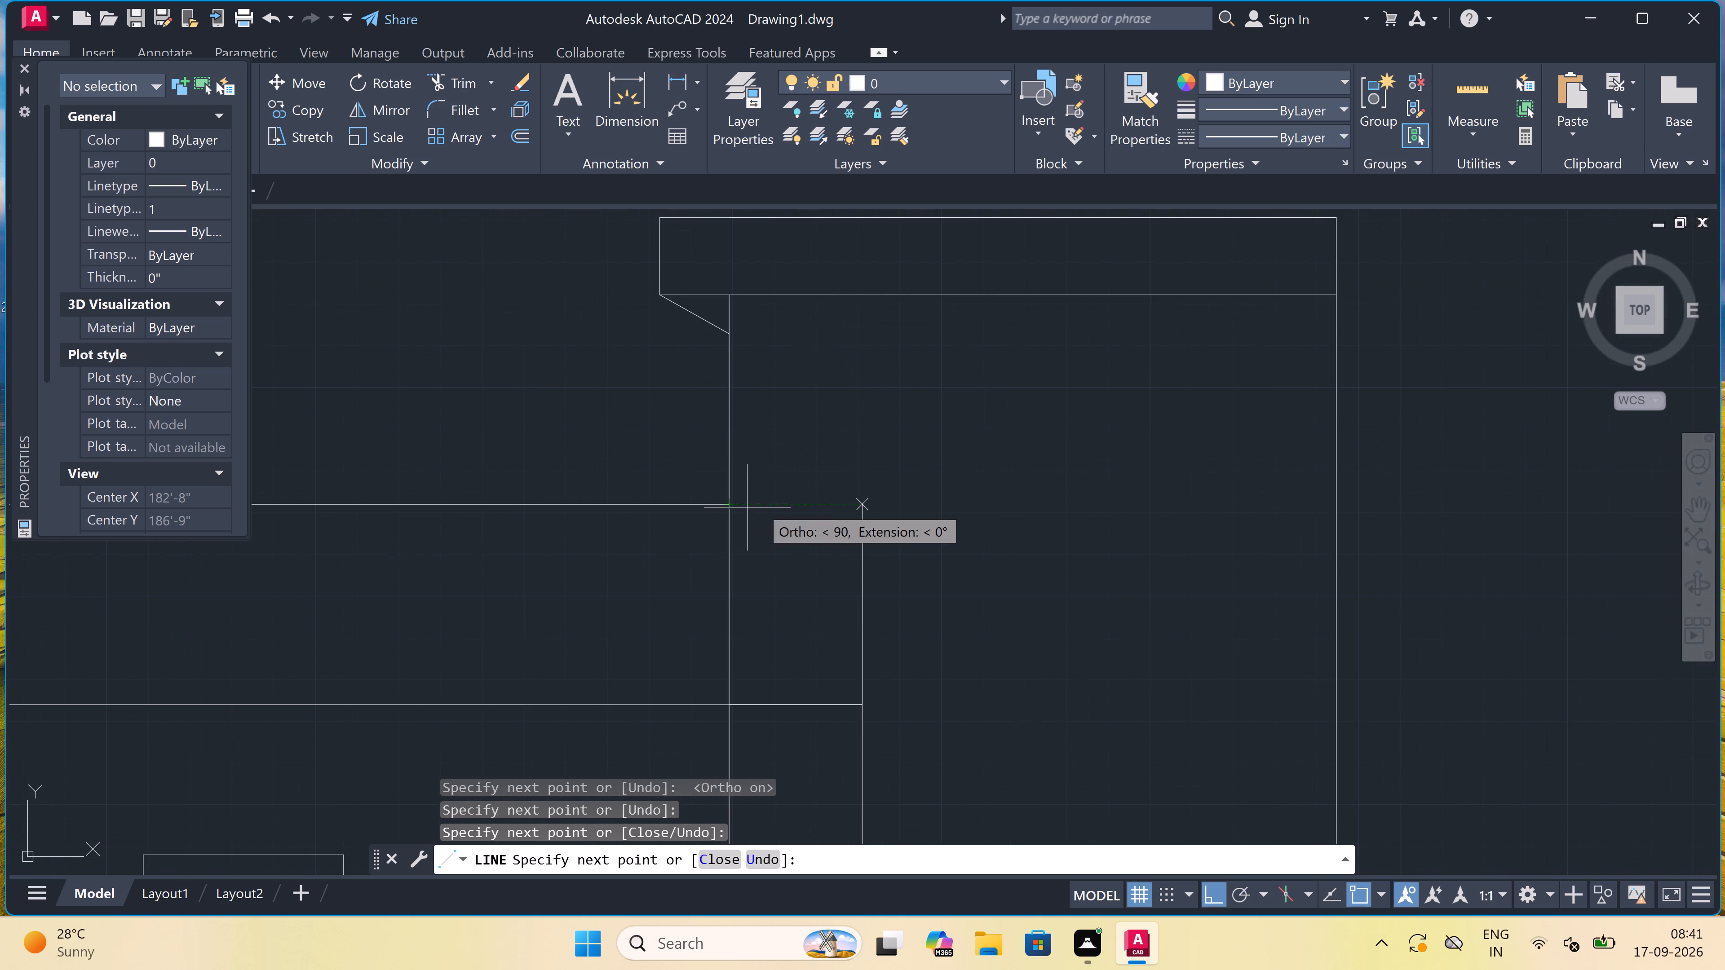
pyautogui.click(862, 507)
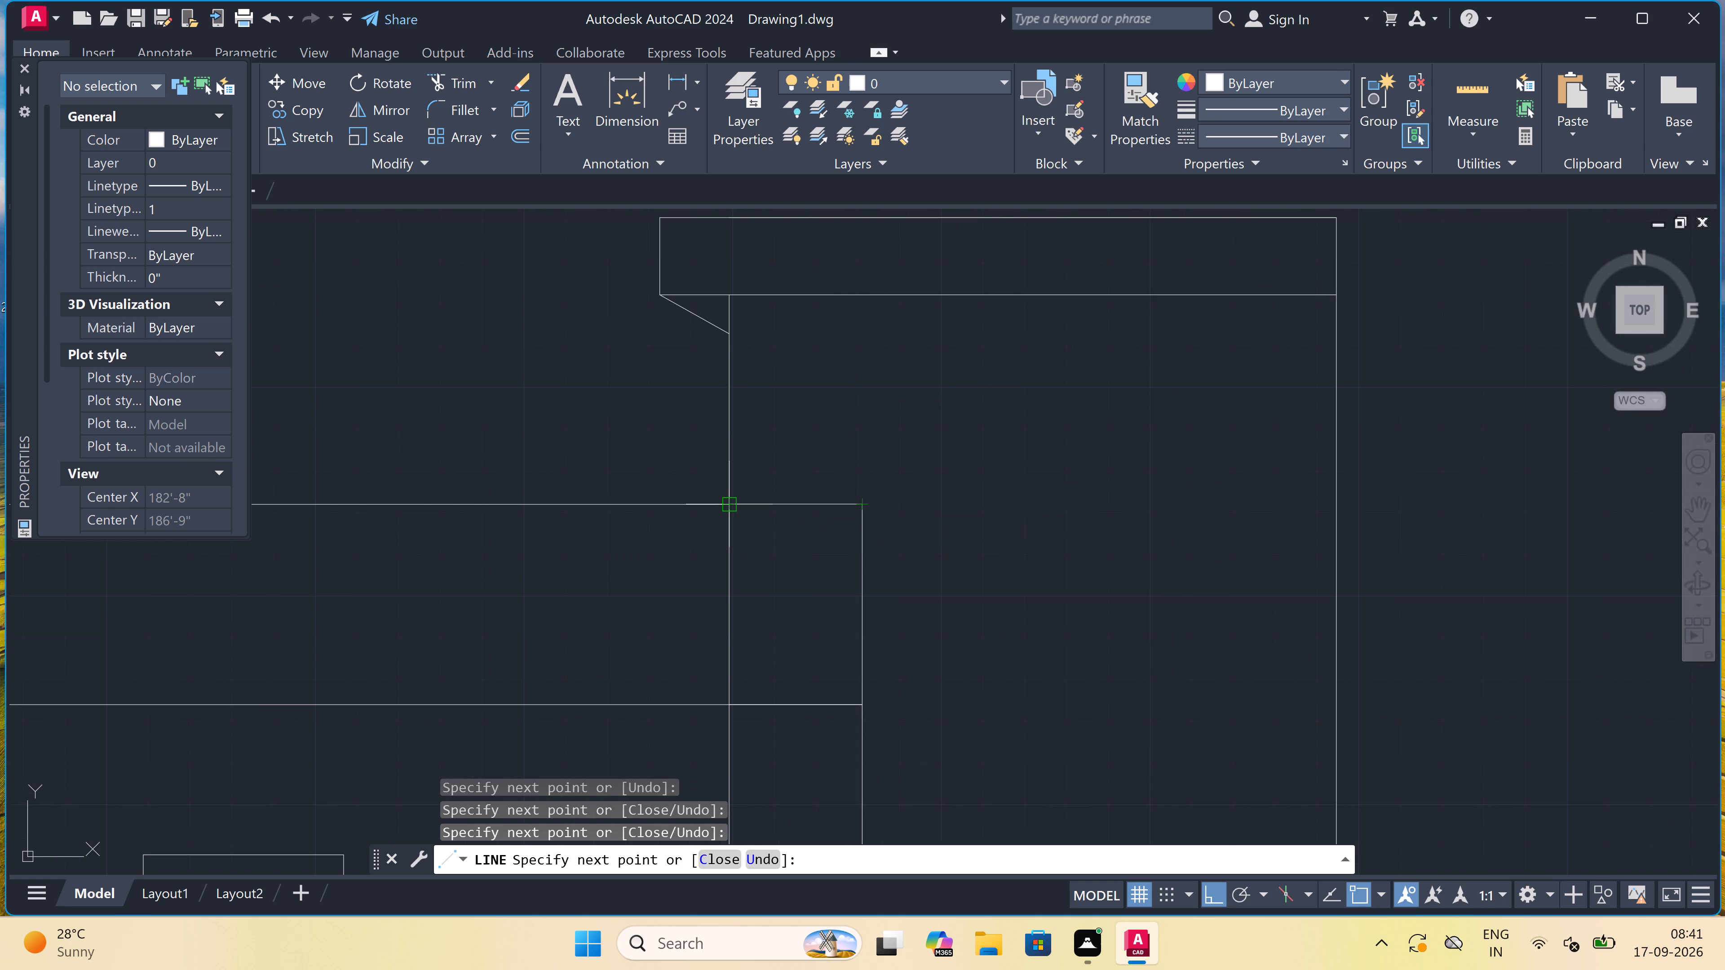
pyautogui.click(733, 501)
pyautogui.press('Escape')
# Trim the tall block's wall line where it crosses the extended parapet band.
pyautogui.write('TR')
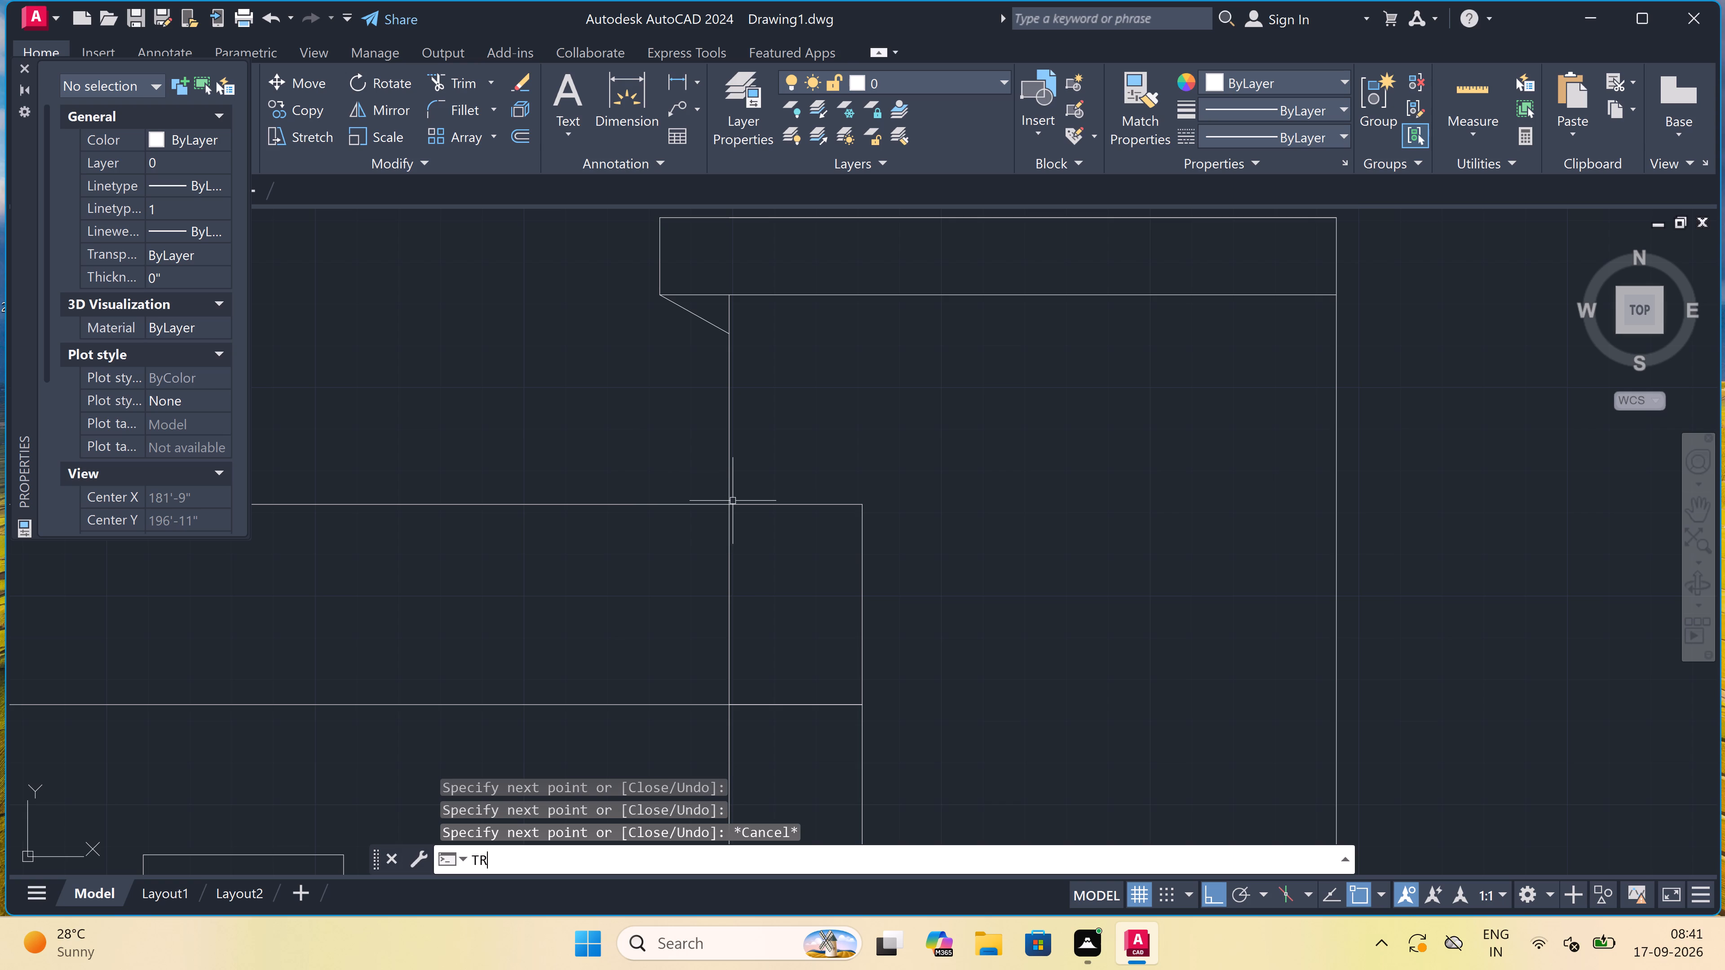
pyautogui.press('space')
pyautogui.click(747, 551)
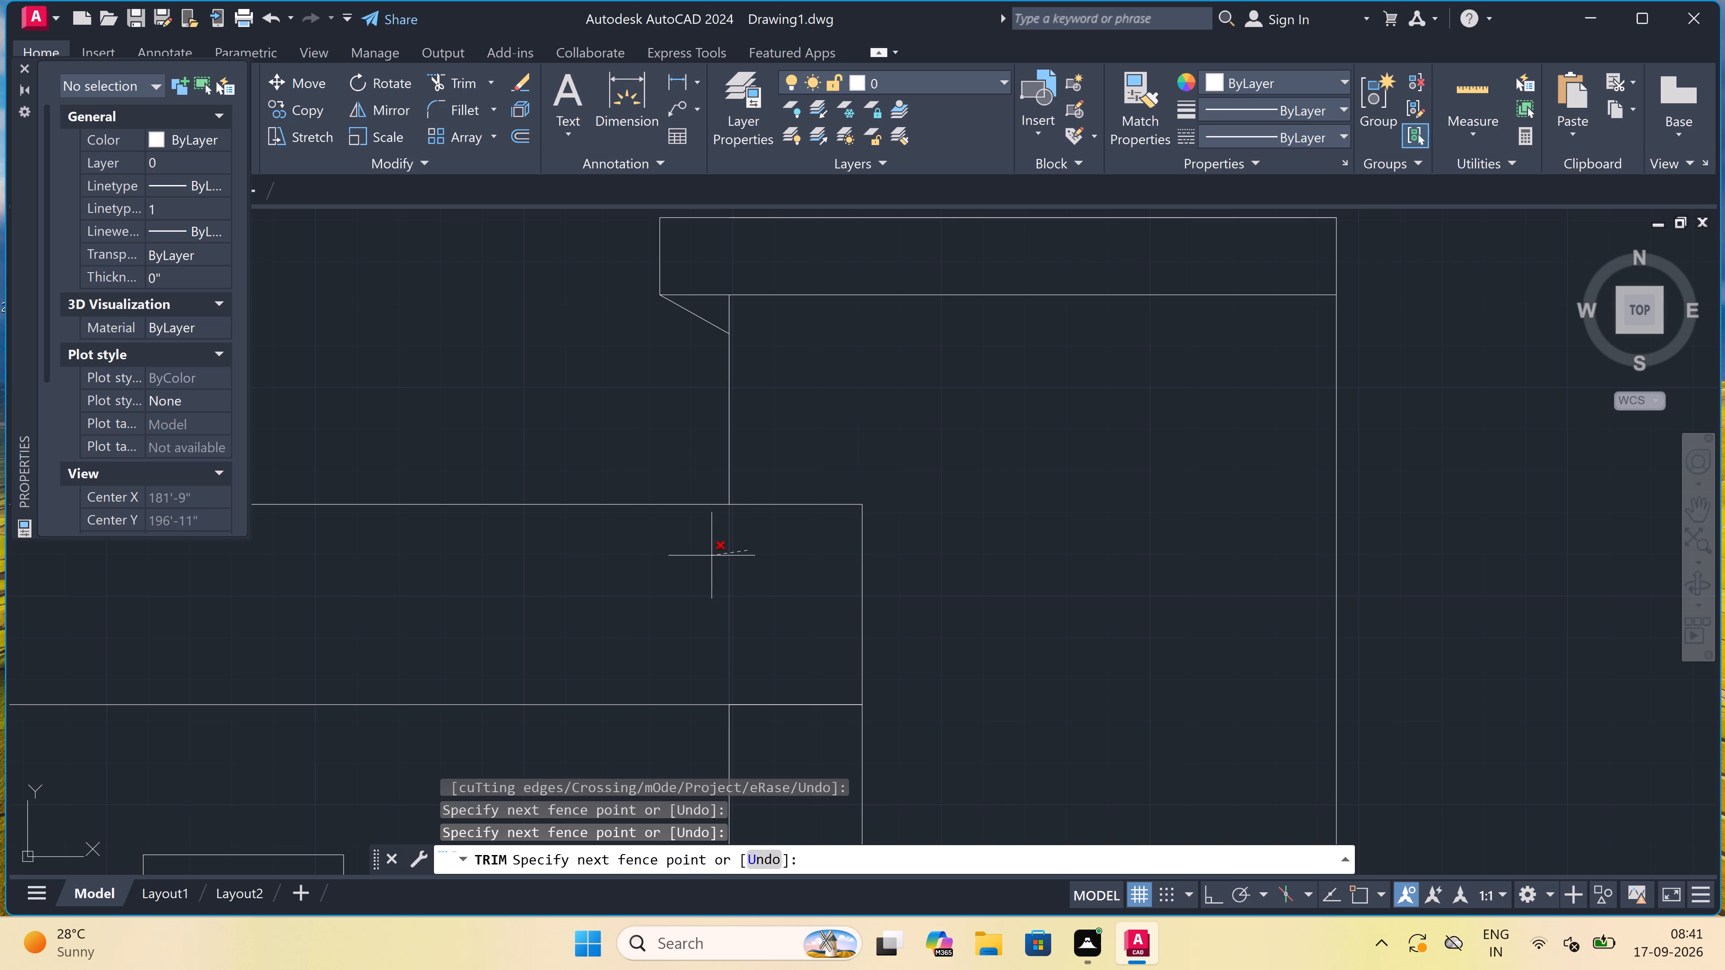
pyautogui.click(710, 556)
pyautogui.scroll(-2, 715, 555)
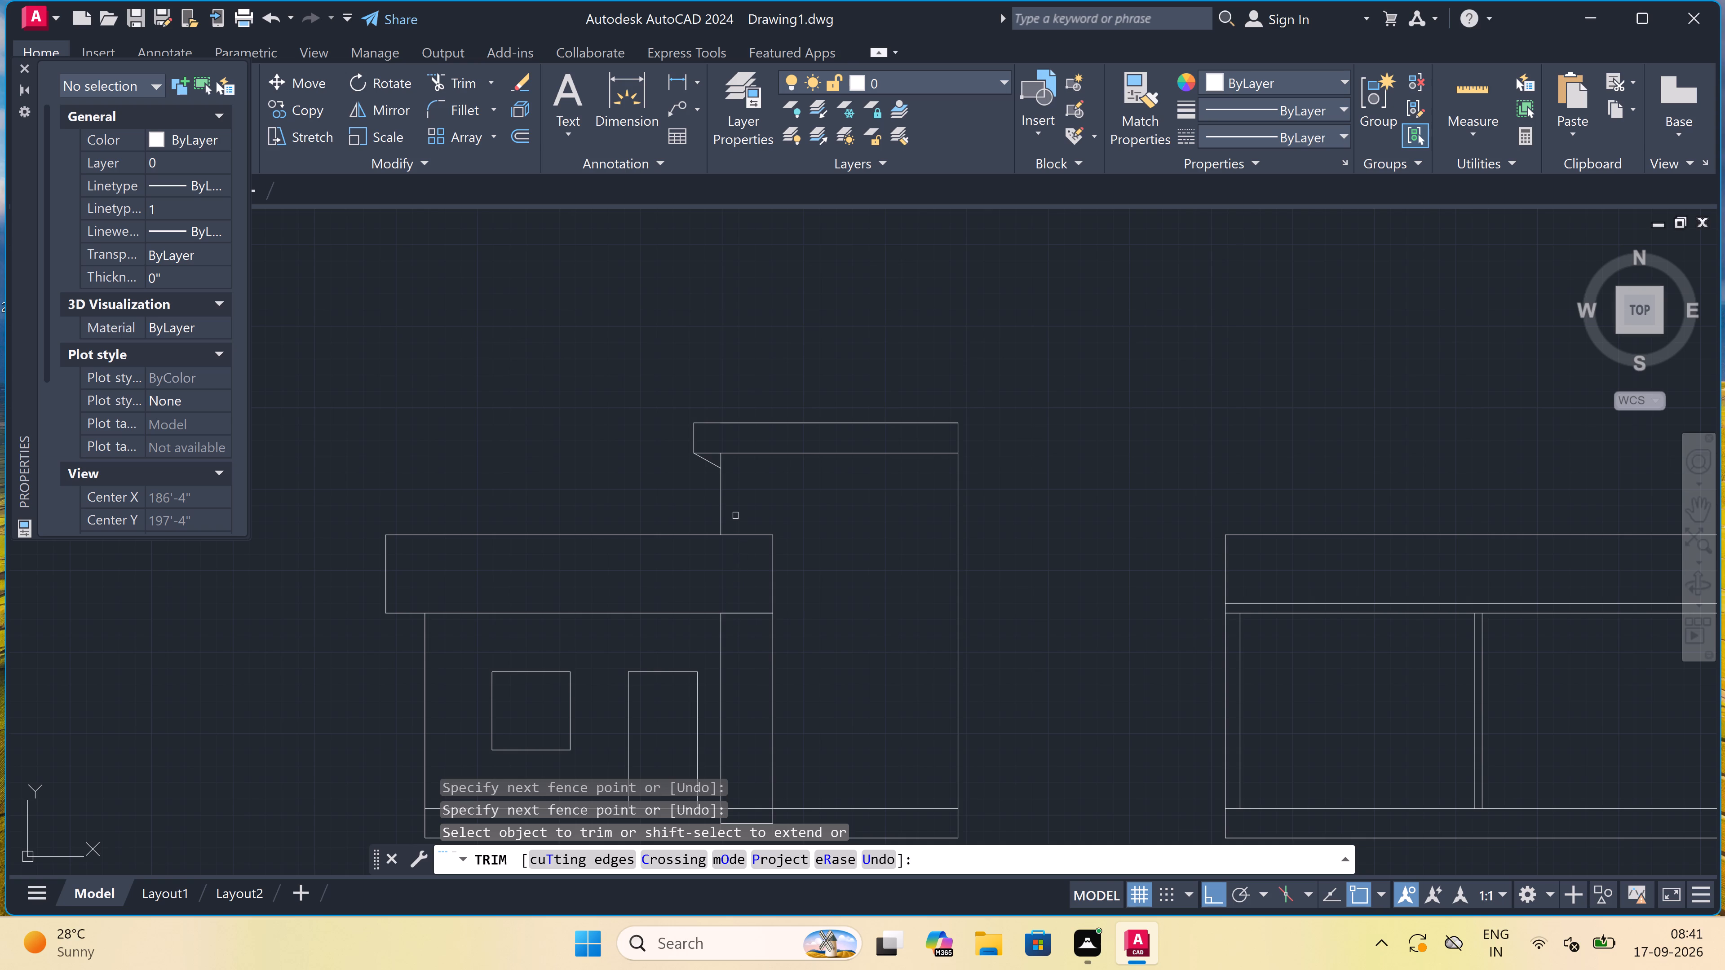
pyautogui.scroll(-2, 735, 516)
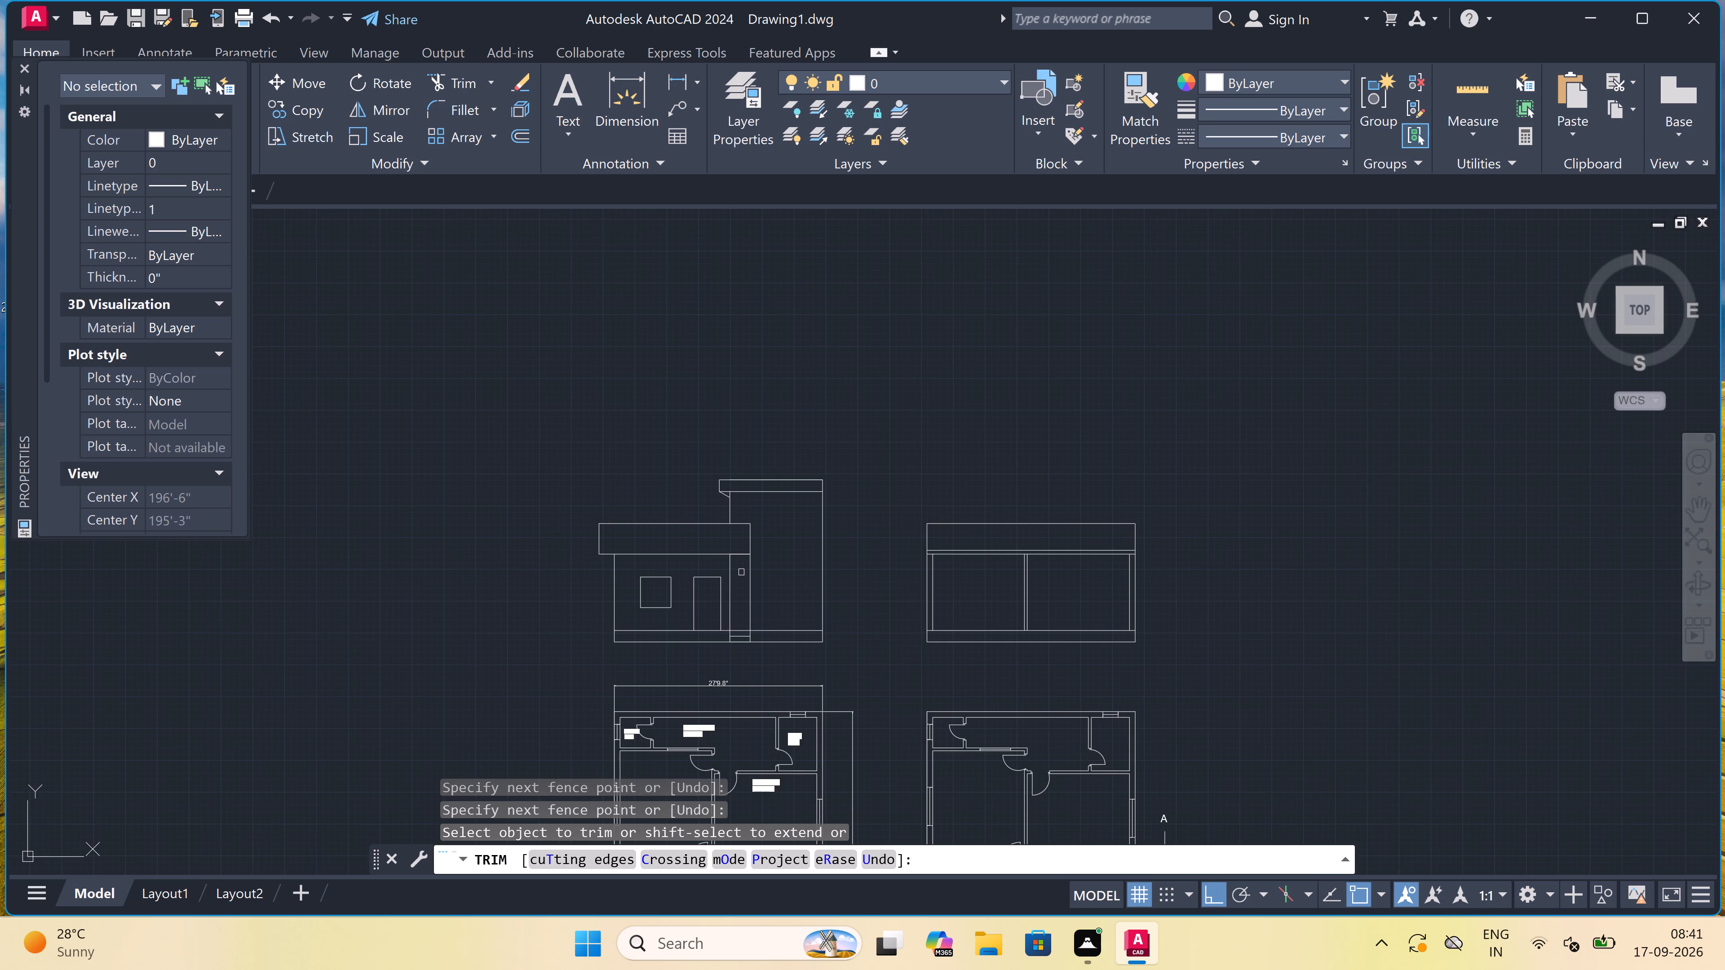
pyautogui.scroll(1, 751, 600)
pyautogui.scroll(1, 727, 549)
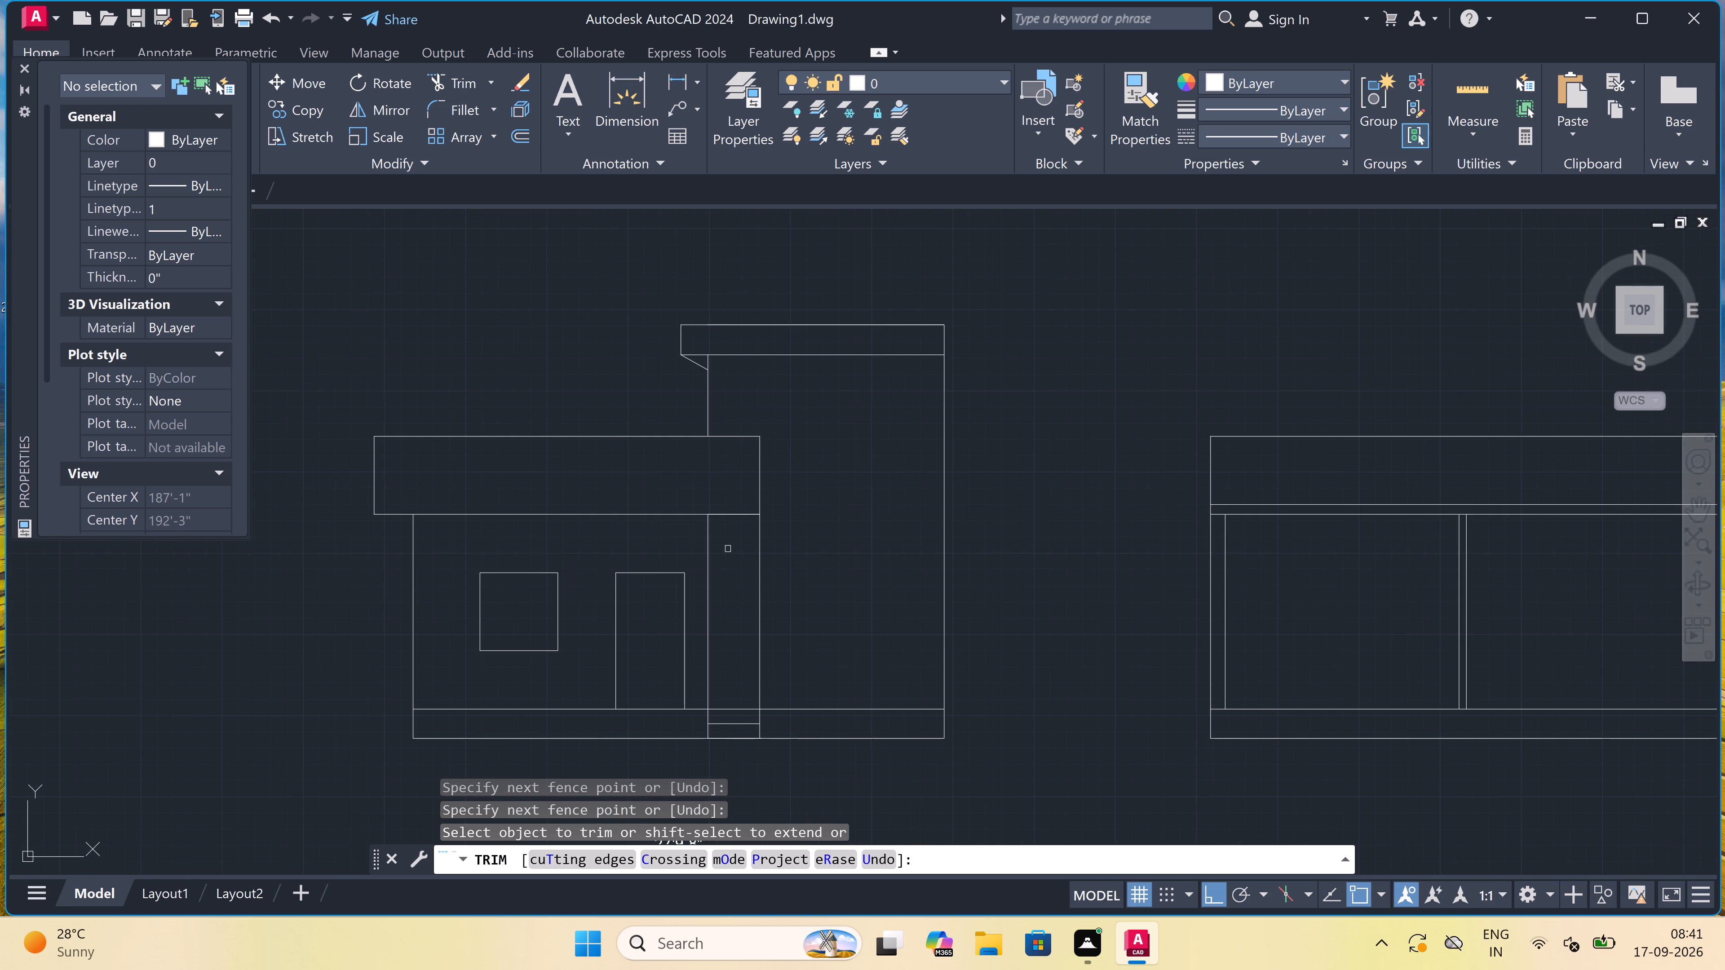
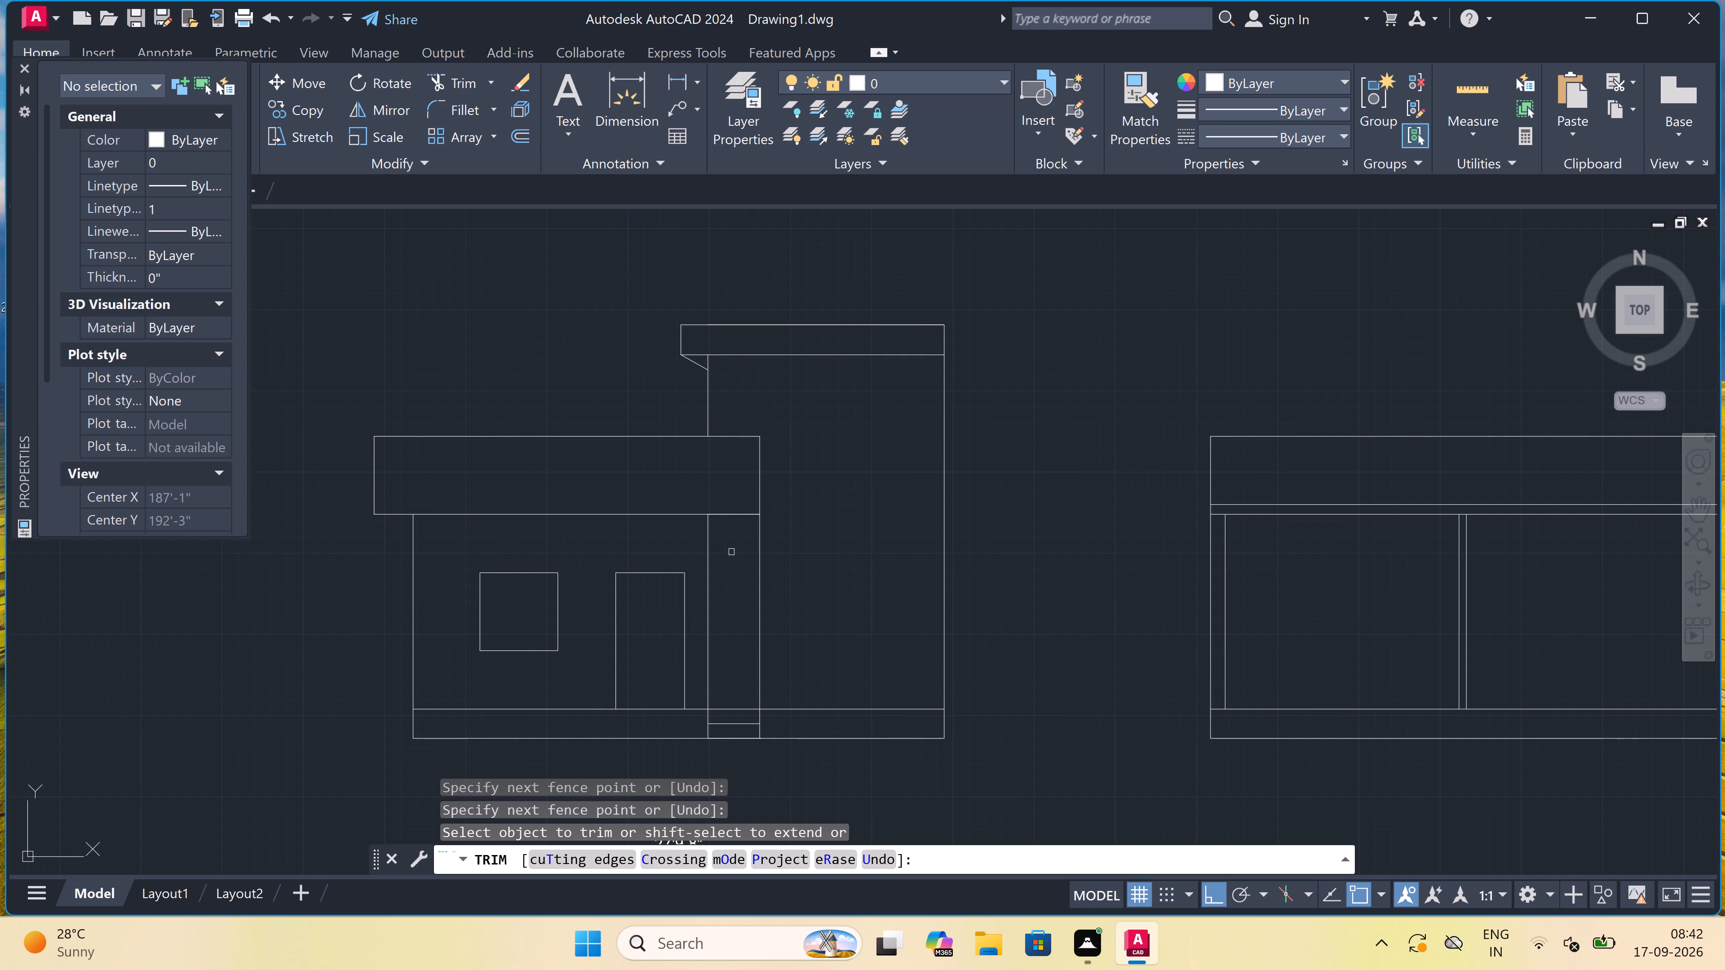
# Undo the latest trims and the last line drawn on the elevation's tower beside the door.
pyautogui.scroll(-2, 741, 535)
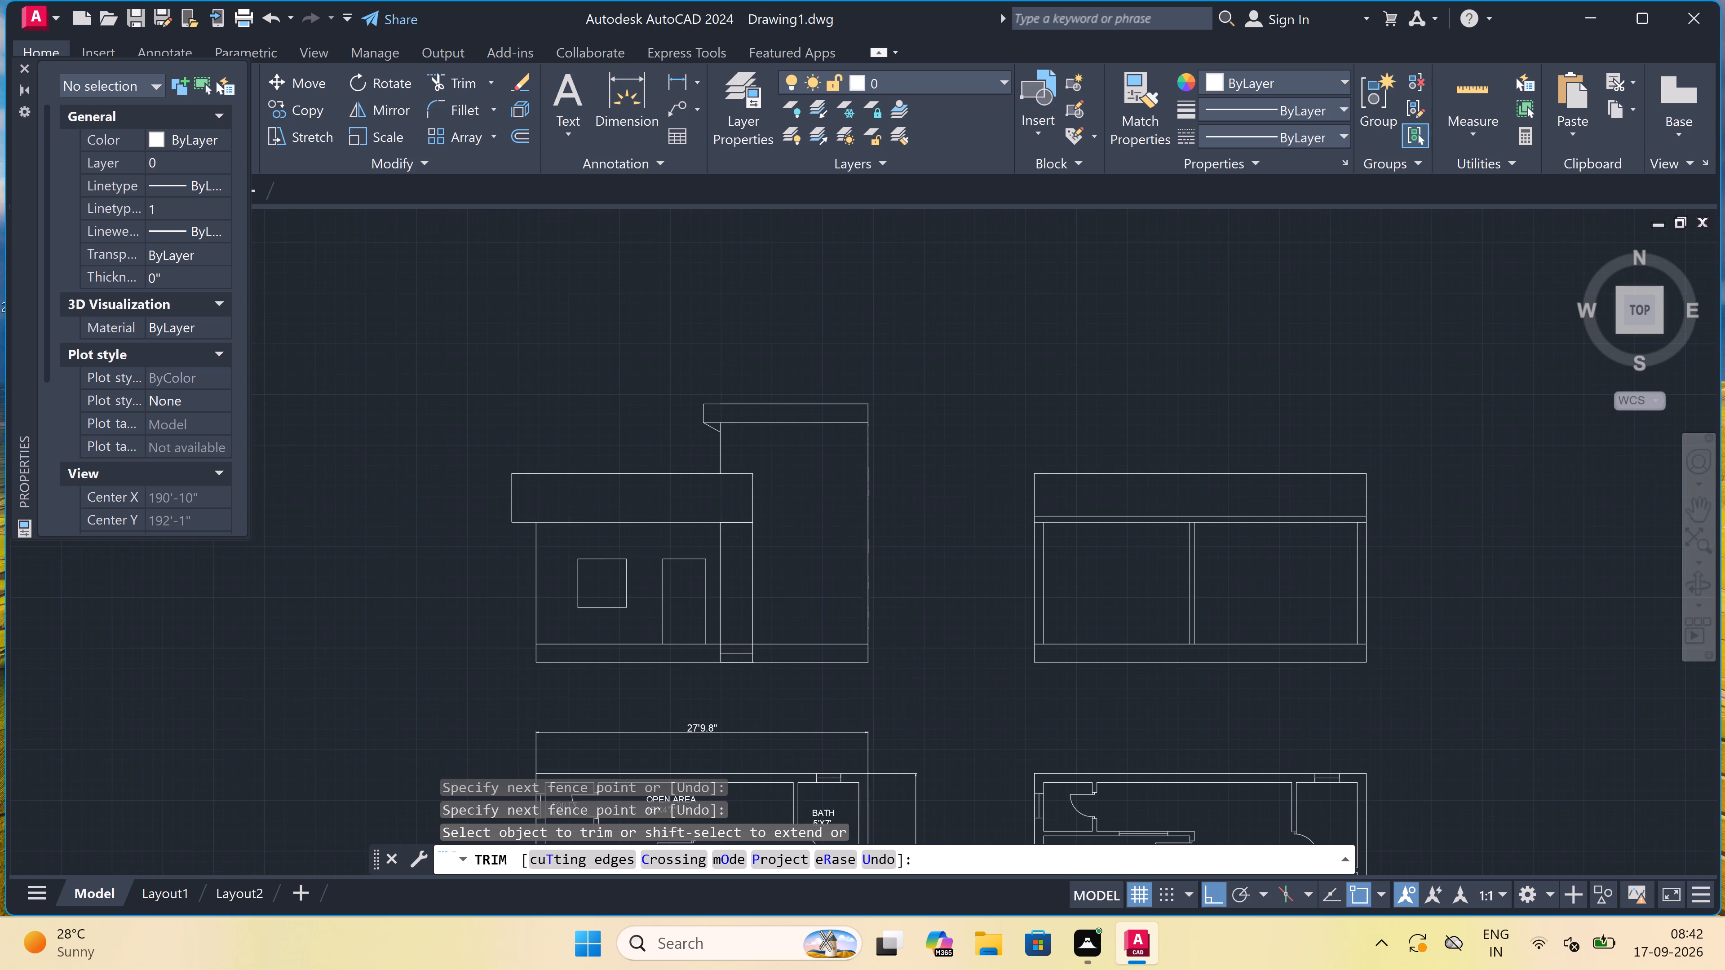
pyautogui.scroll(-1, 741, 535)
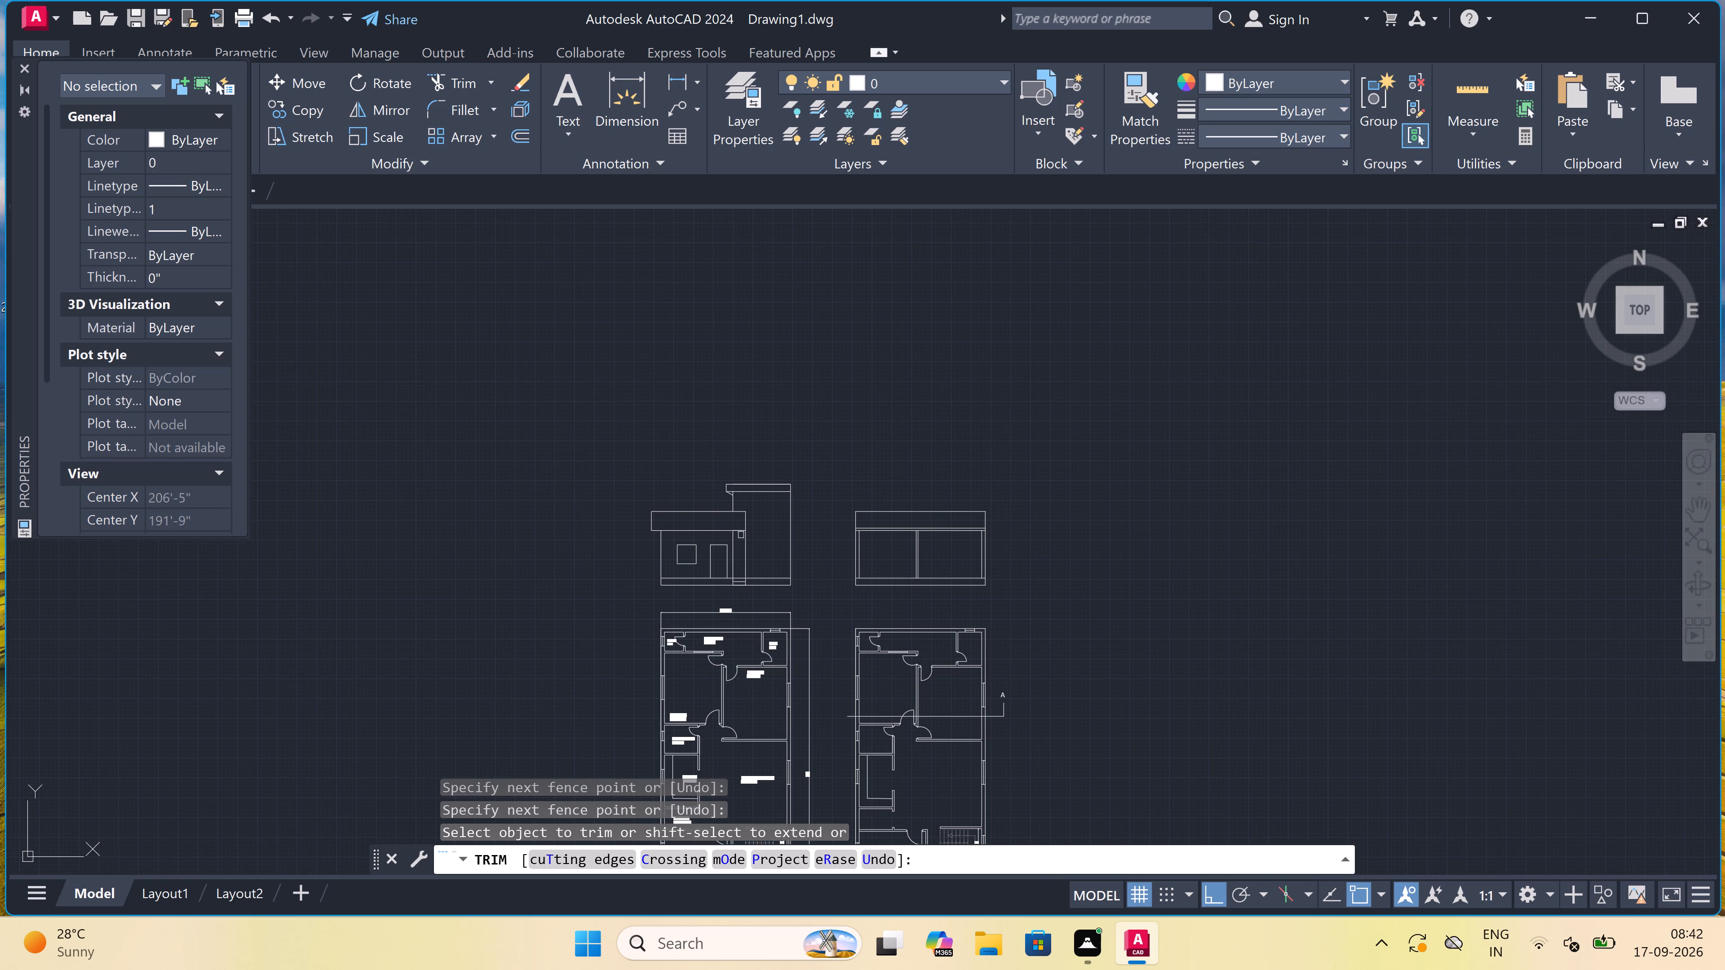
pyautogui.scroll(-1, 741, 535)
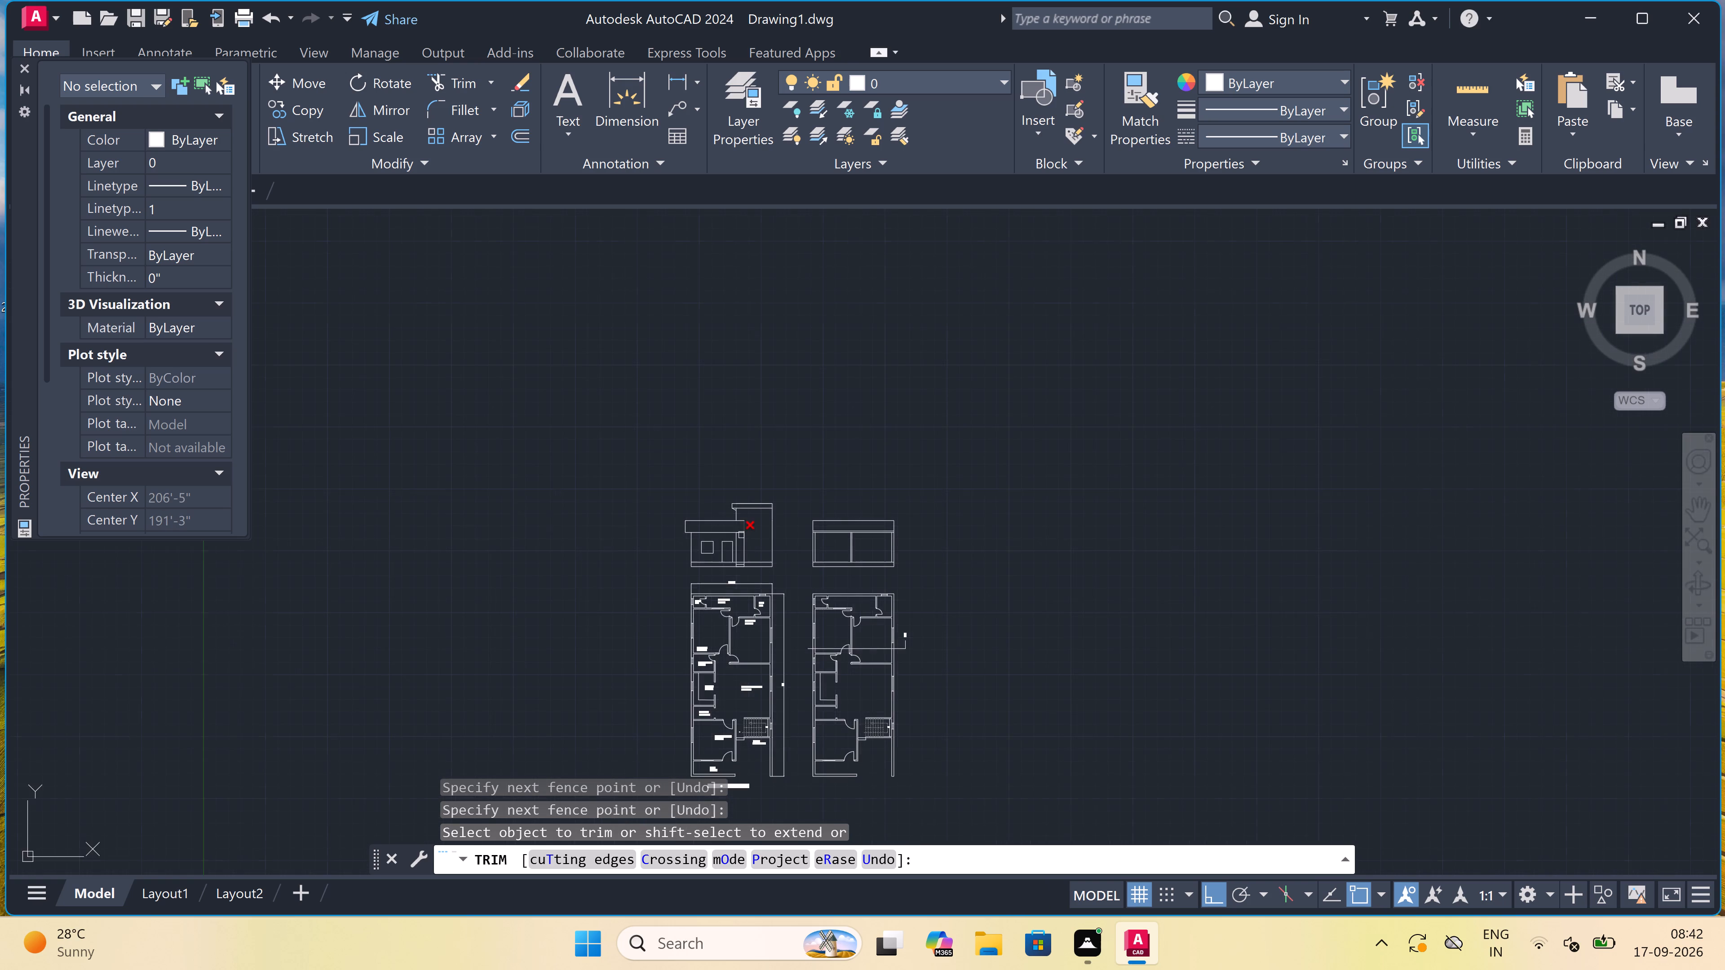
pyautogui.scroll(4, 741, 535)
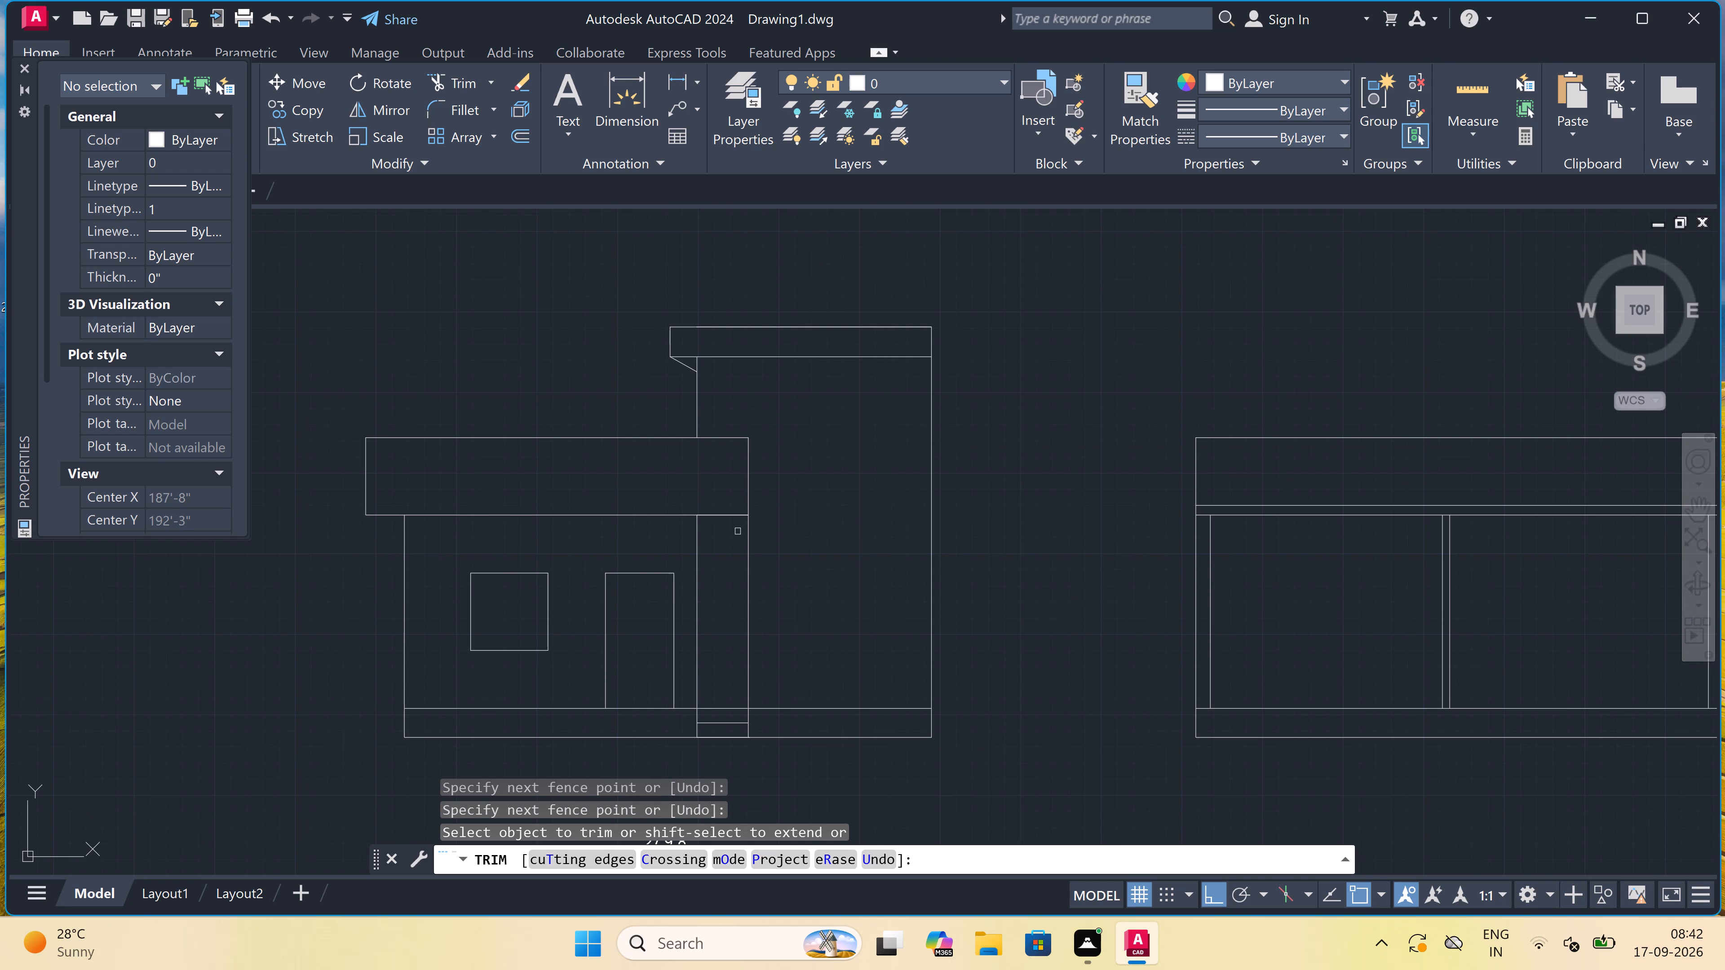
pyautogui.hotkey('ctrl', 'z')
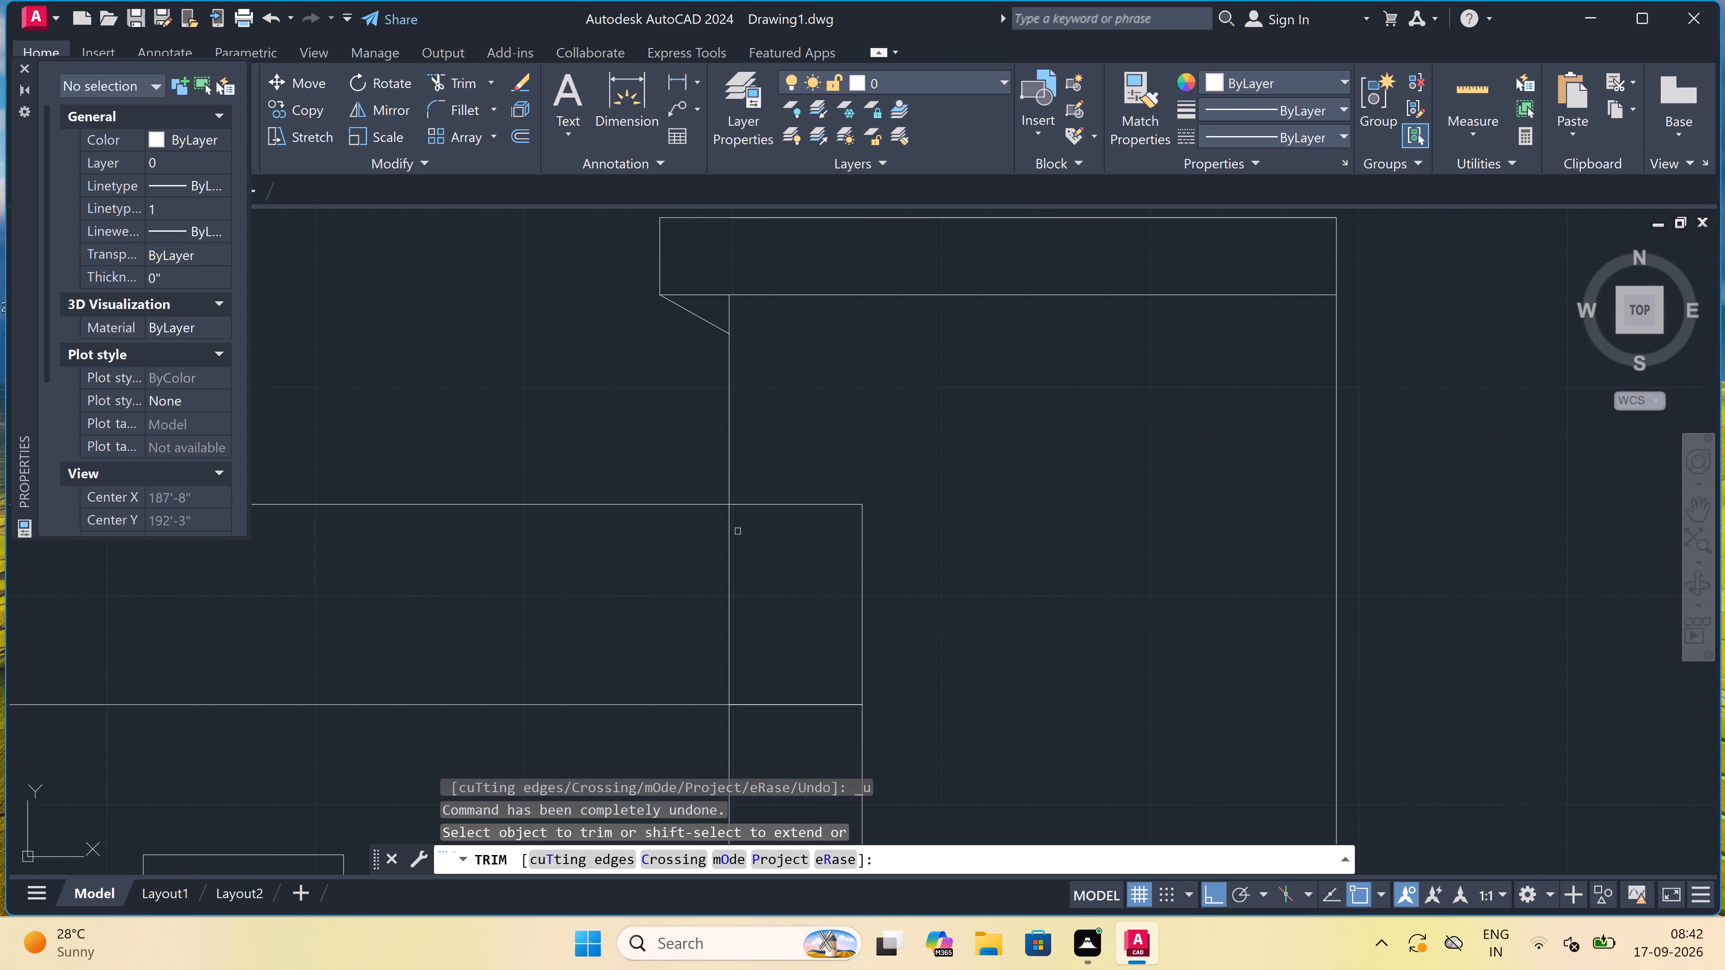
pyautogui.write('ZZ')
pyautogui.press('Escape')
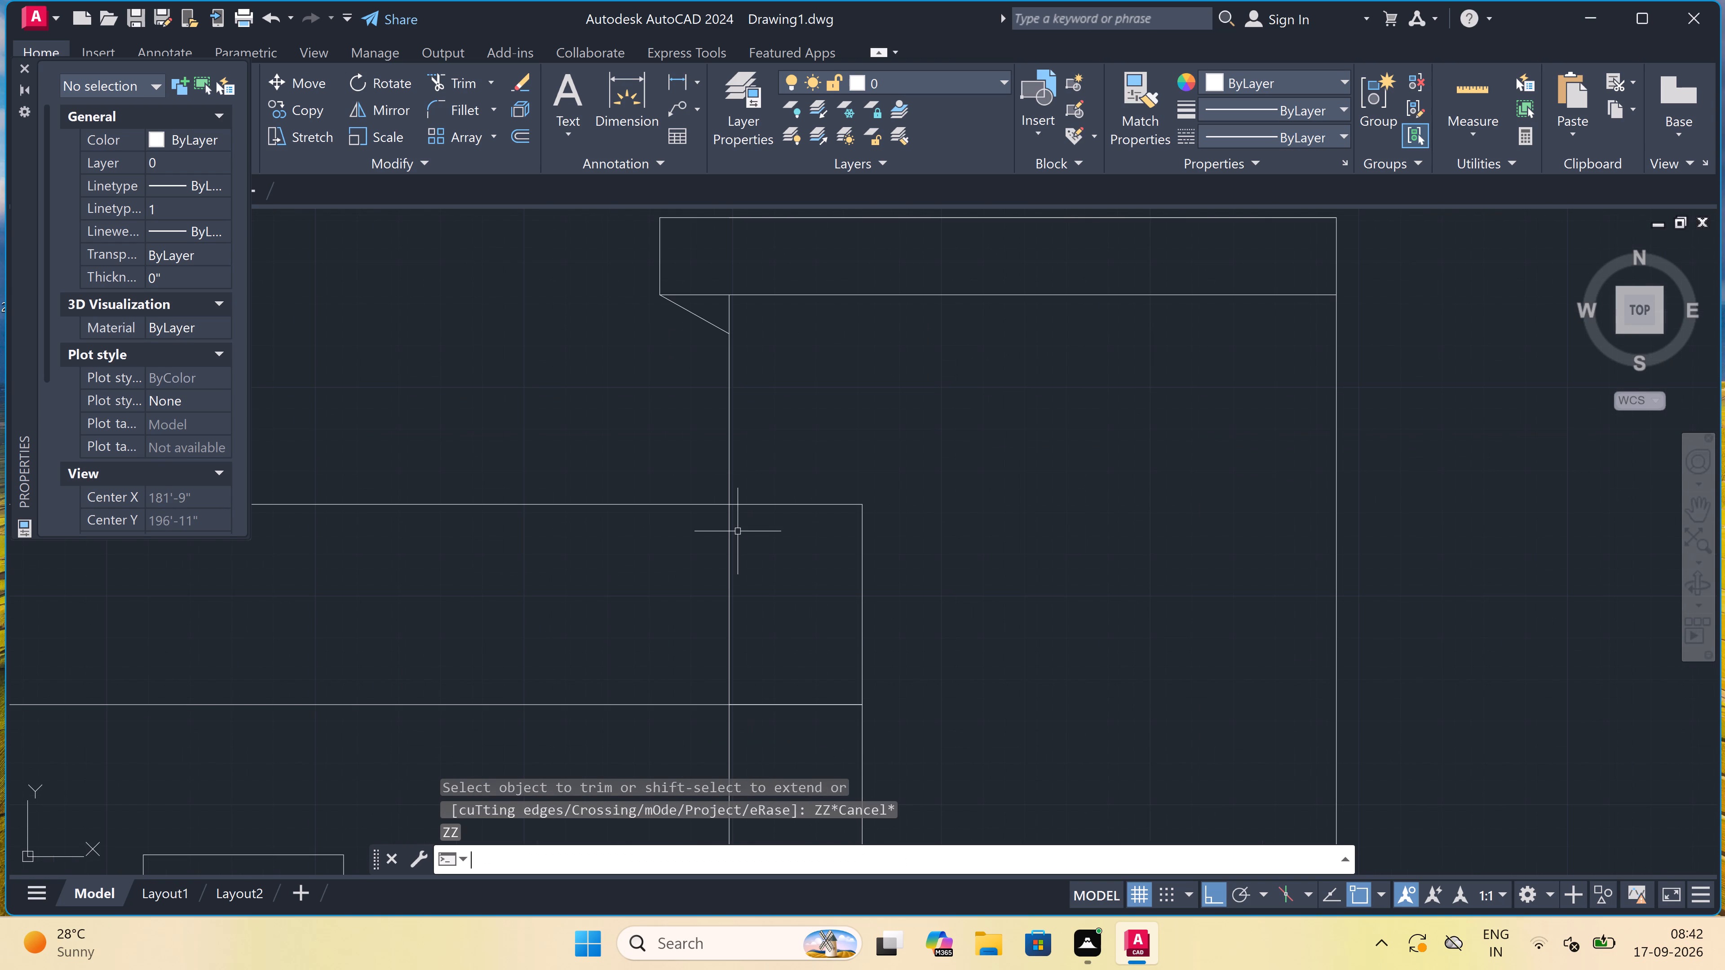
pyautogui.hotkey('ctrl', 'z')
pyautogui.hotkey('ctrl', 'z')
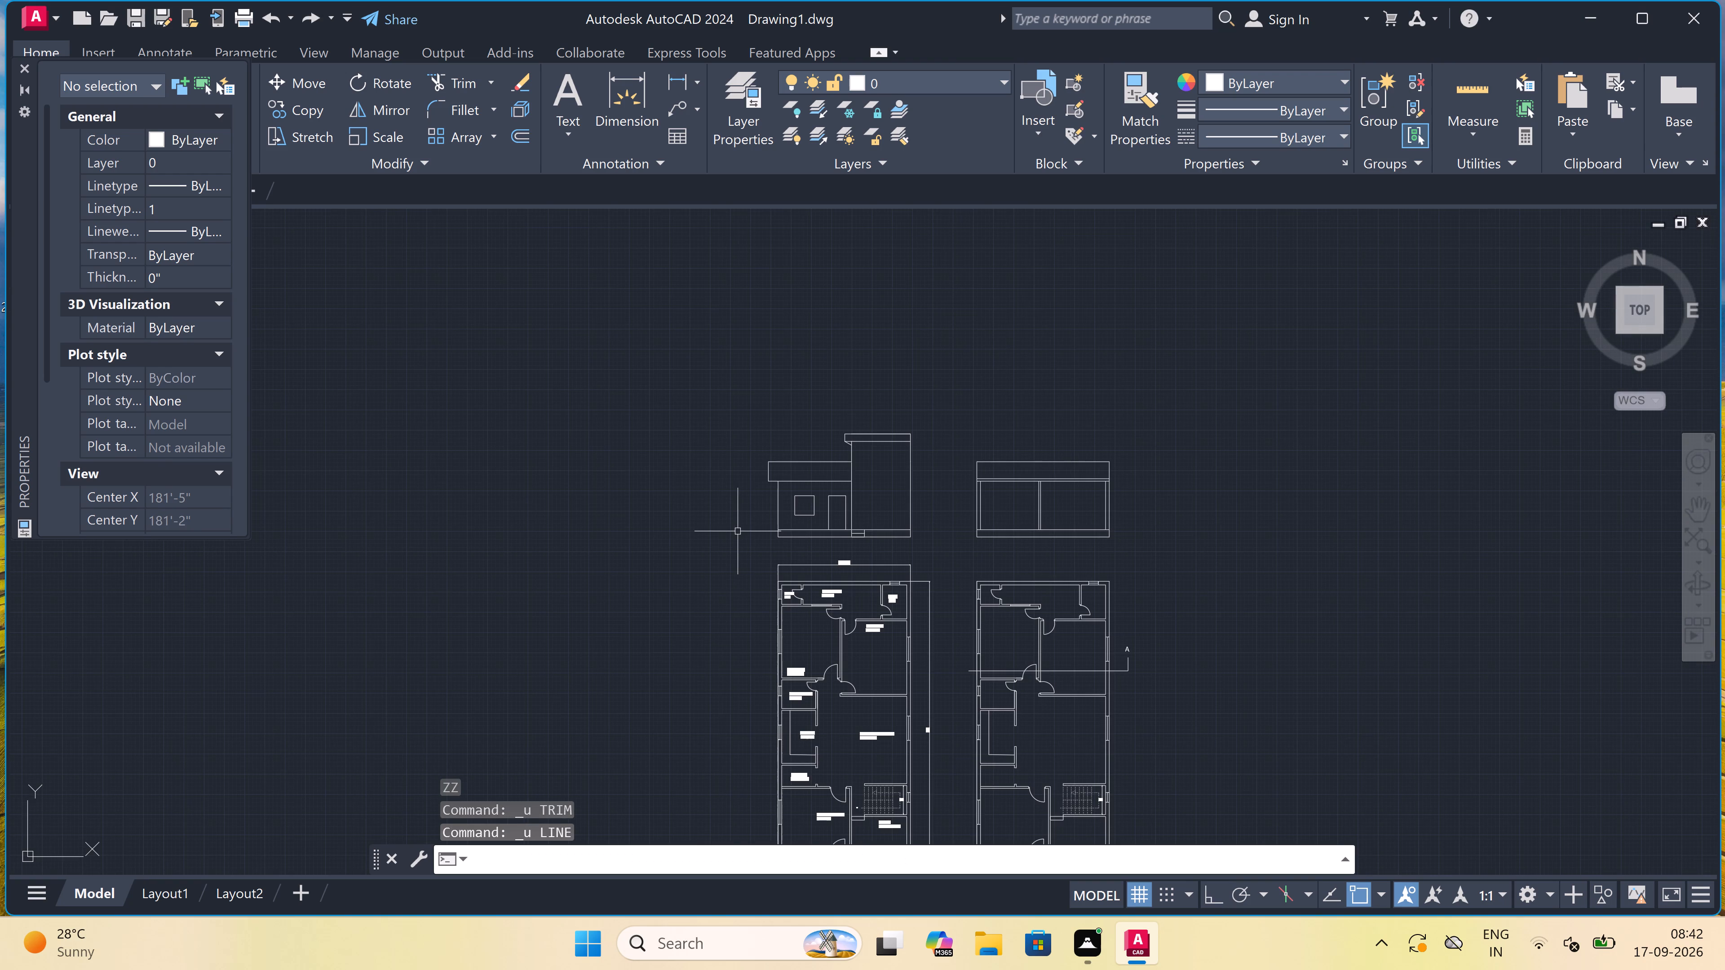
# Add the multiline text label ELEVATION below the front elevation, above its overall width dimension.
pyautogui.scroll(3, 878, 432)
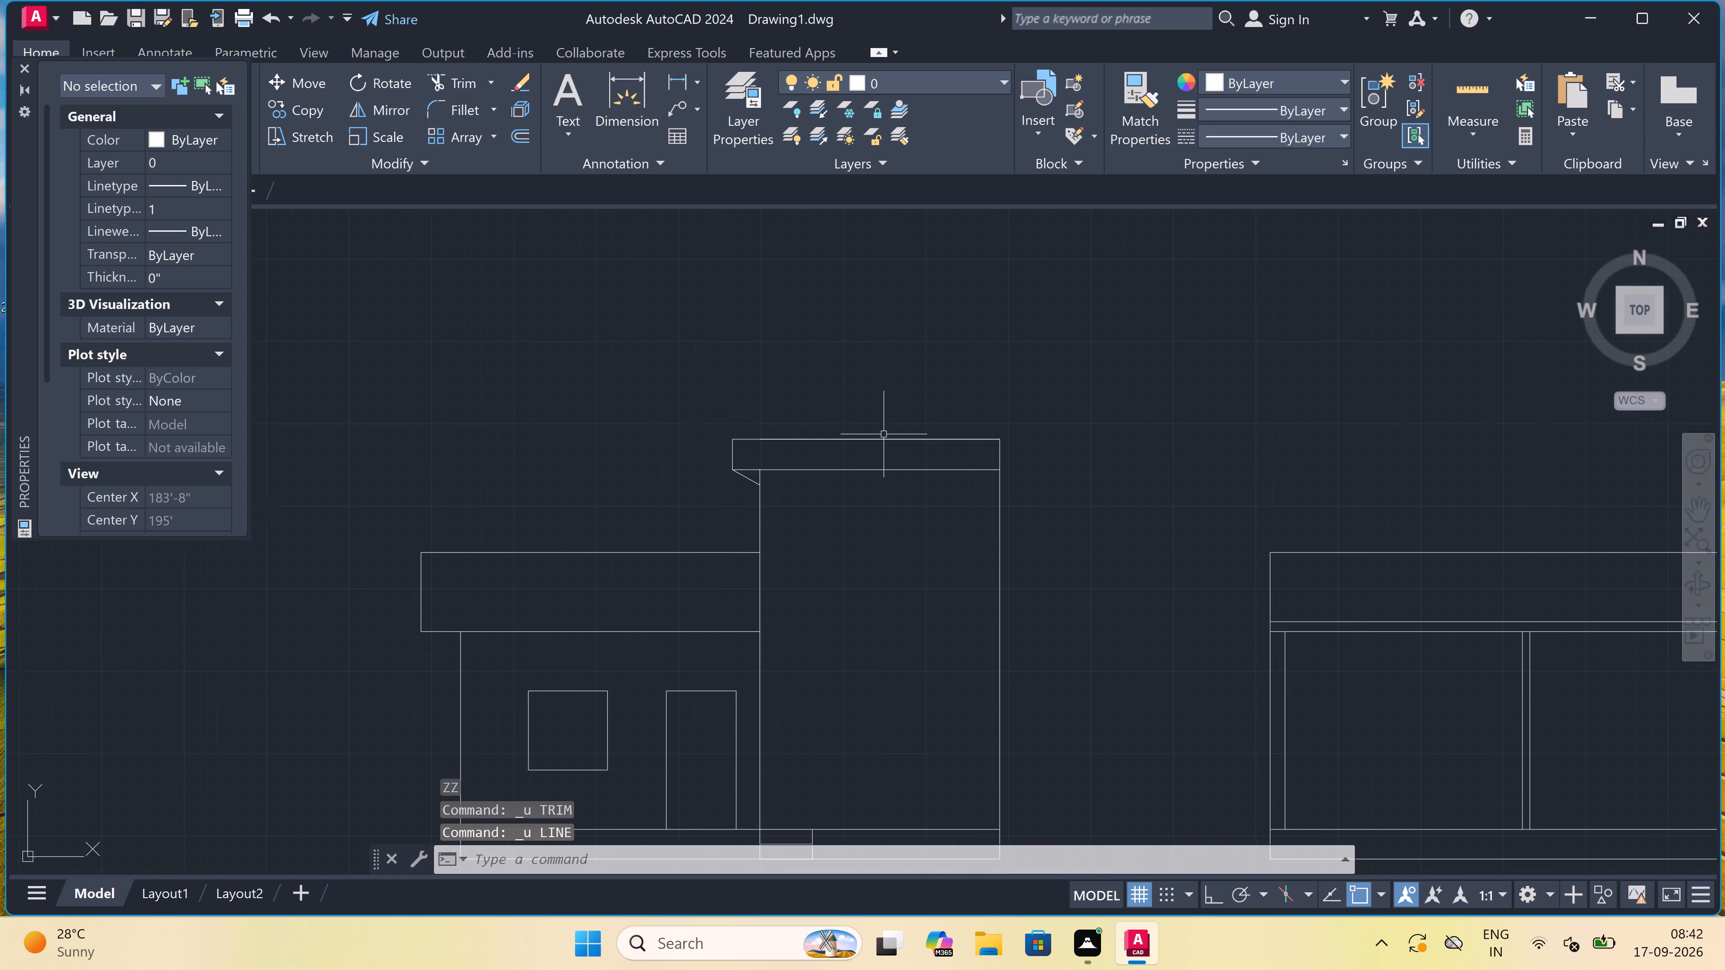
pyautogui.scroll(-1, 880, 436)
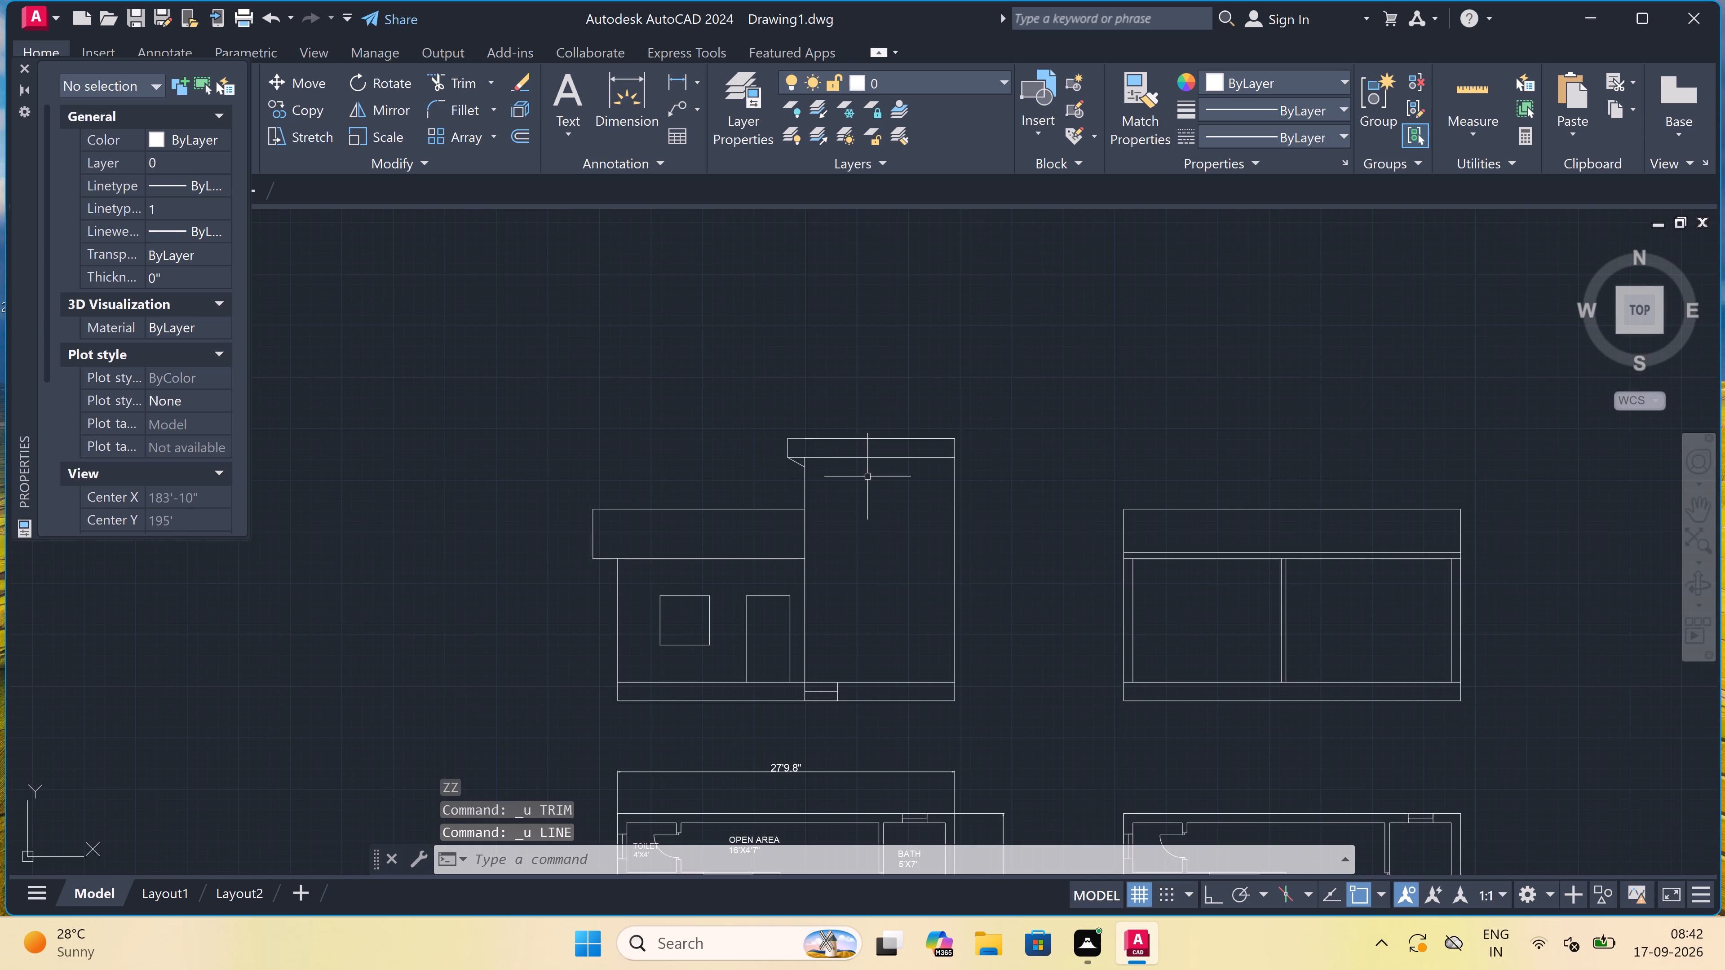
pyautogui.scroll(-2, 848, 593)
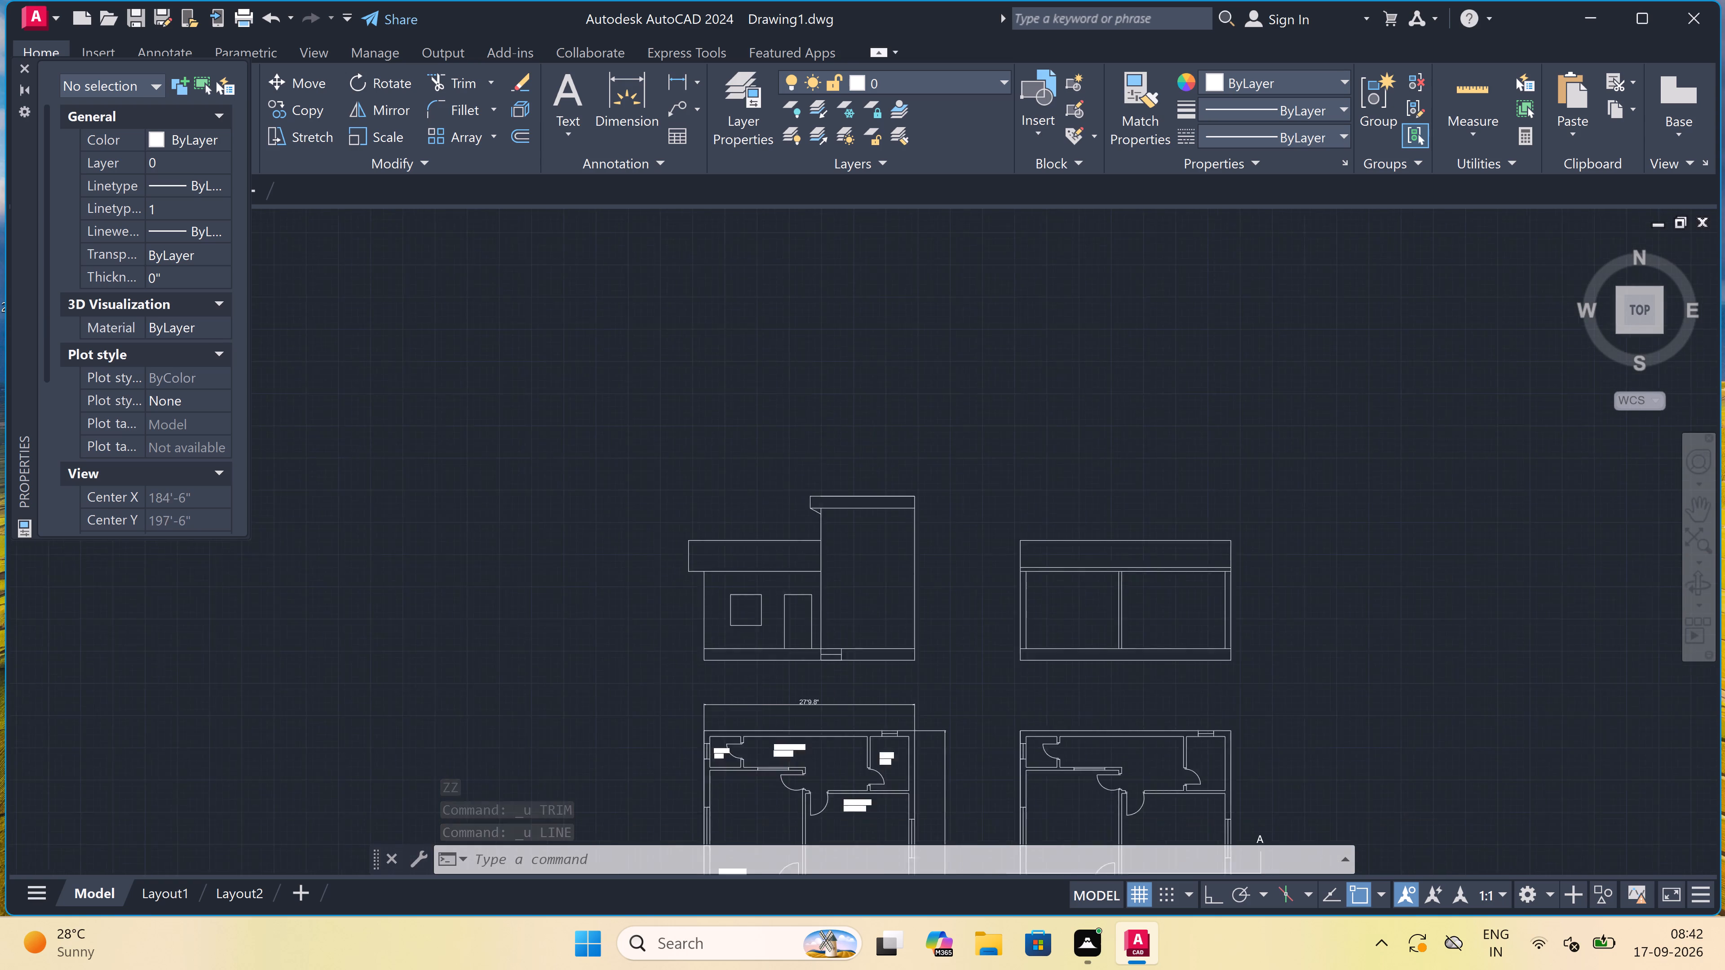
pyautogui.scroll(2, 818, 617)
pyautogui.scroll(1, 823, 683)
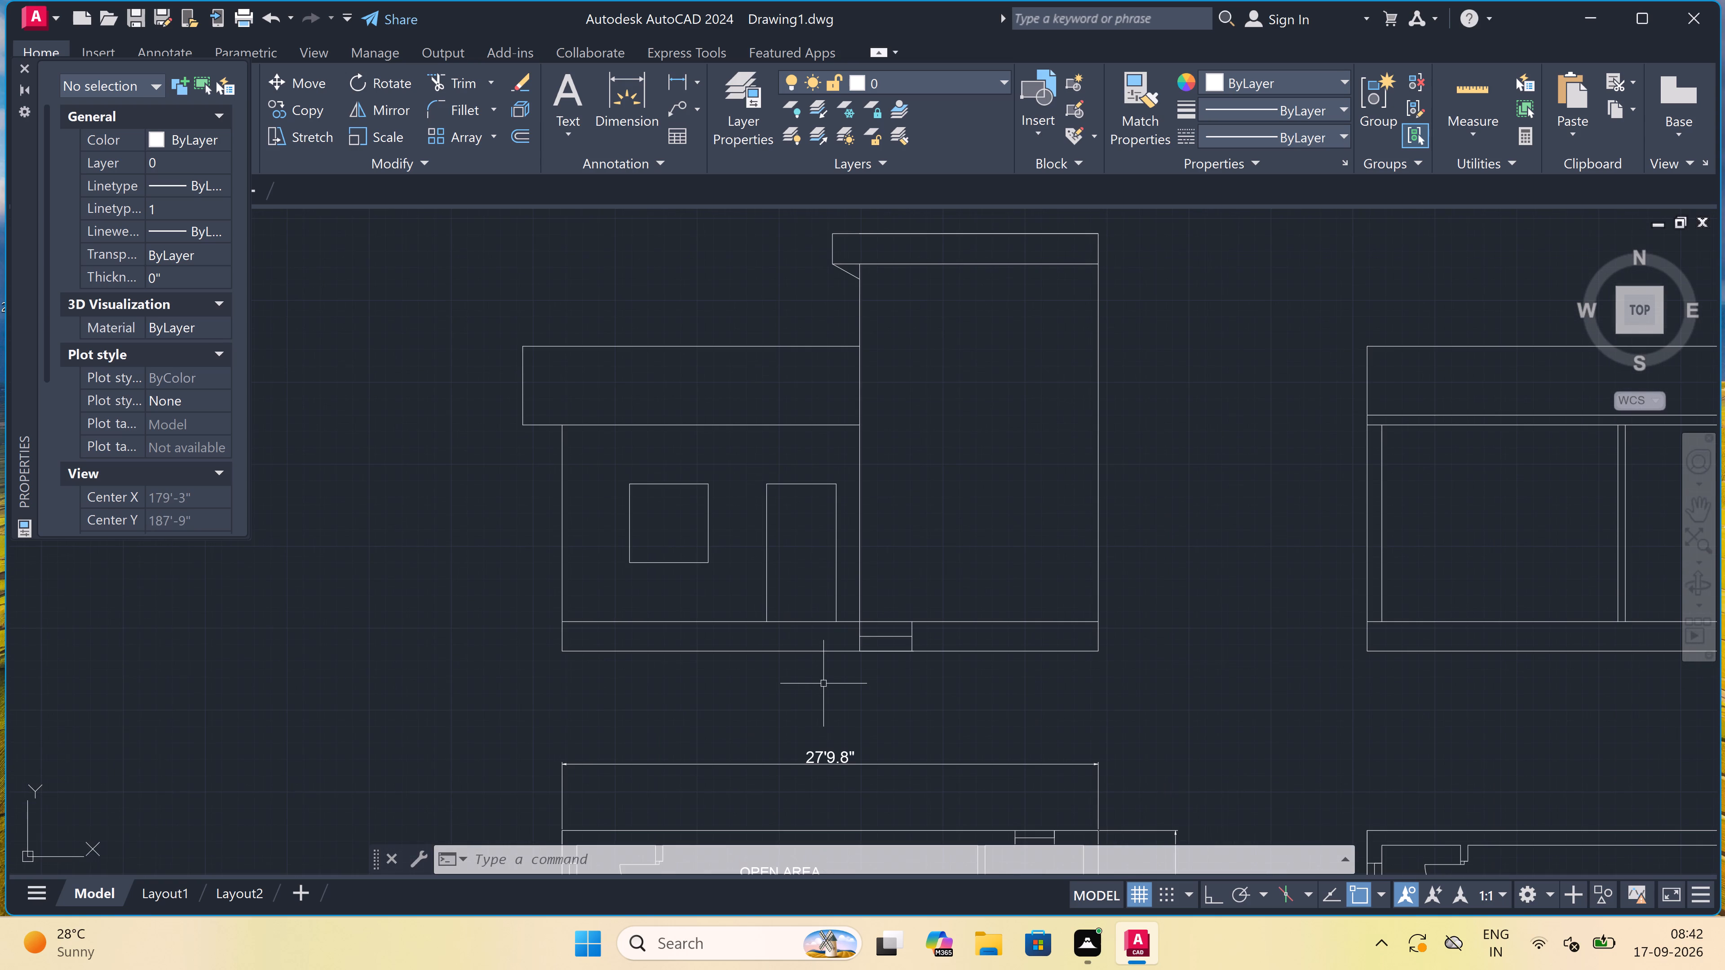
pyautogui.scroll(1, 831, 674)
pyautogui.write('MT')
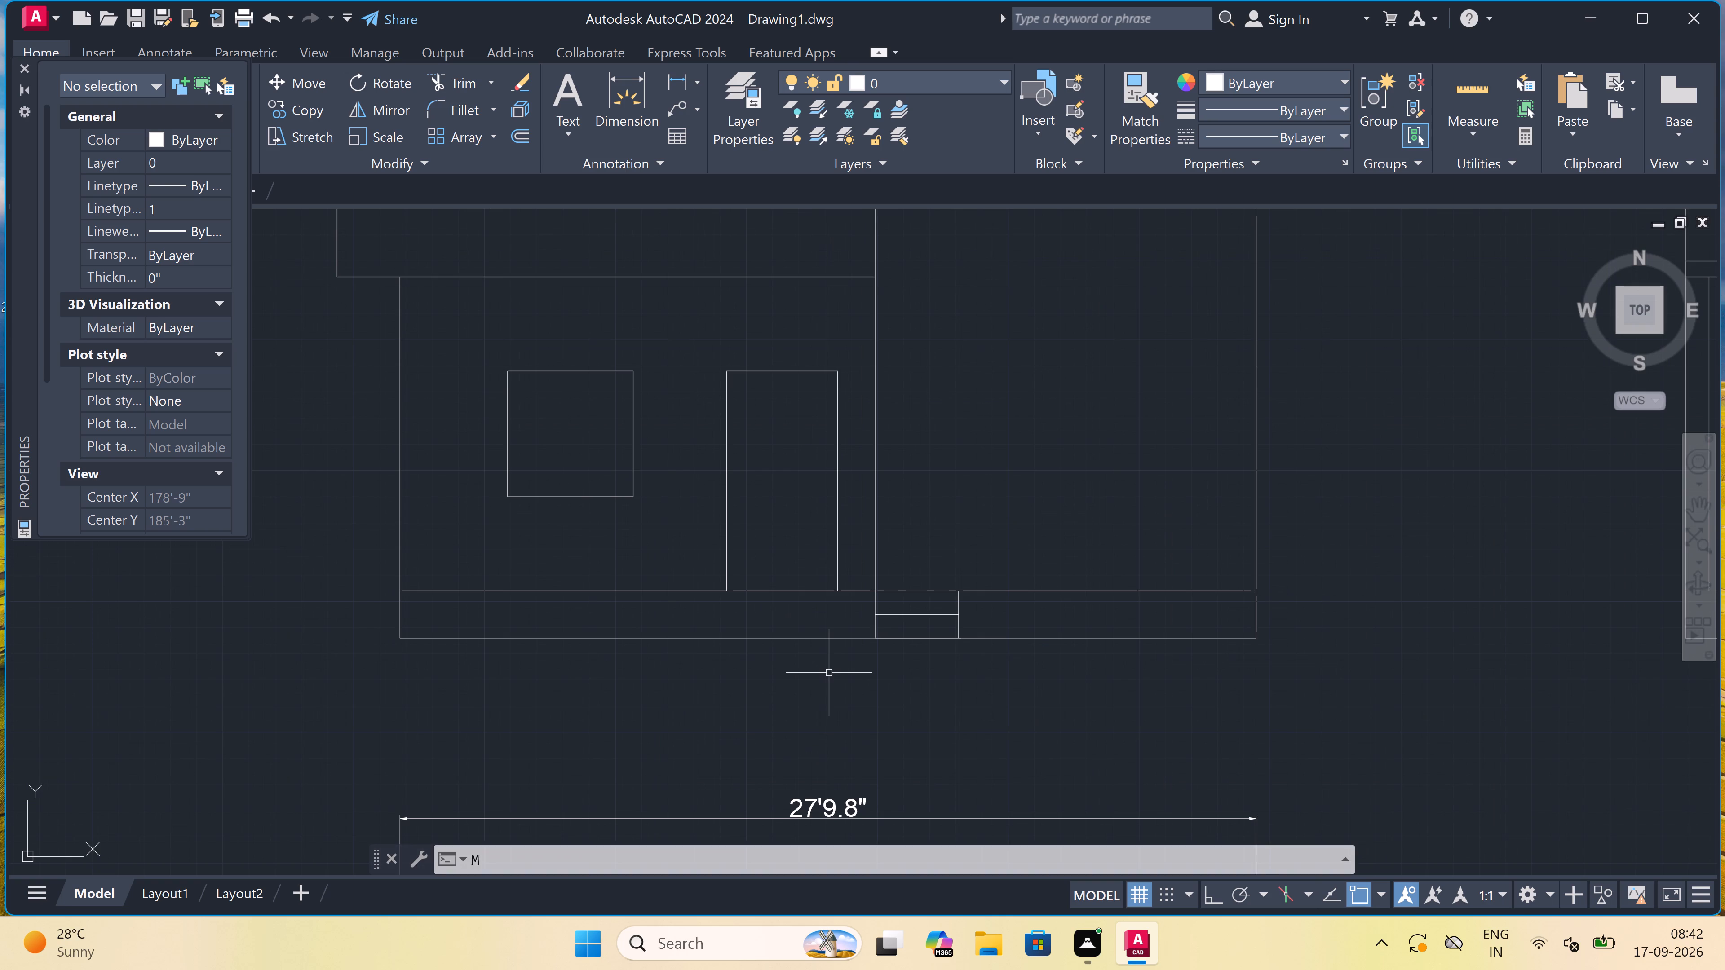
pyautogui.press('space')
pyautogui.scroll(-1, 831, 673)
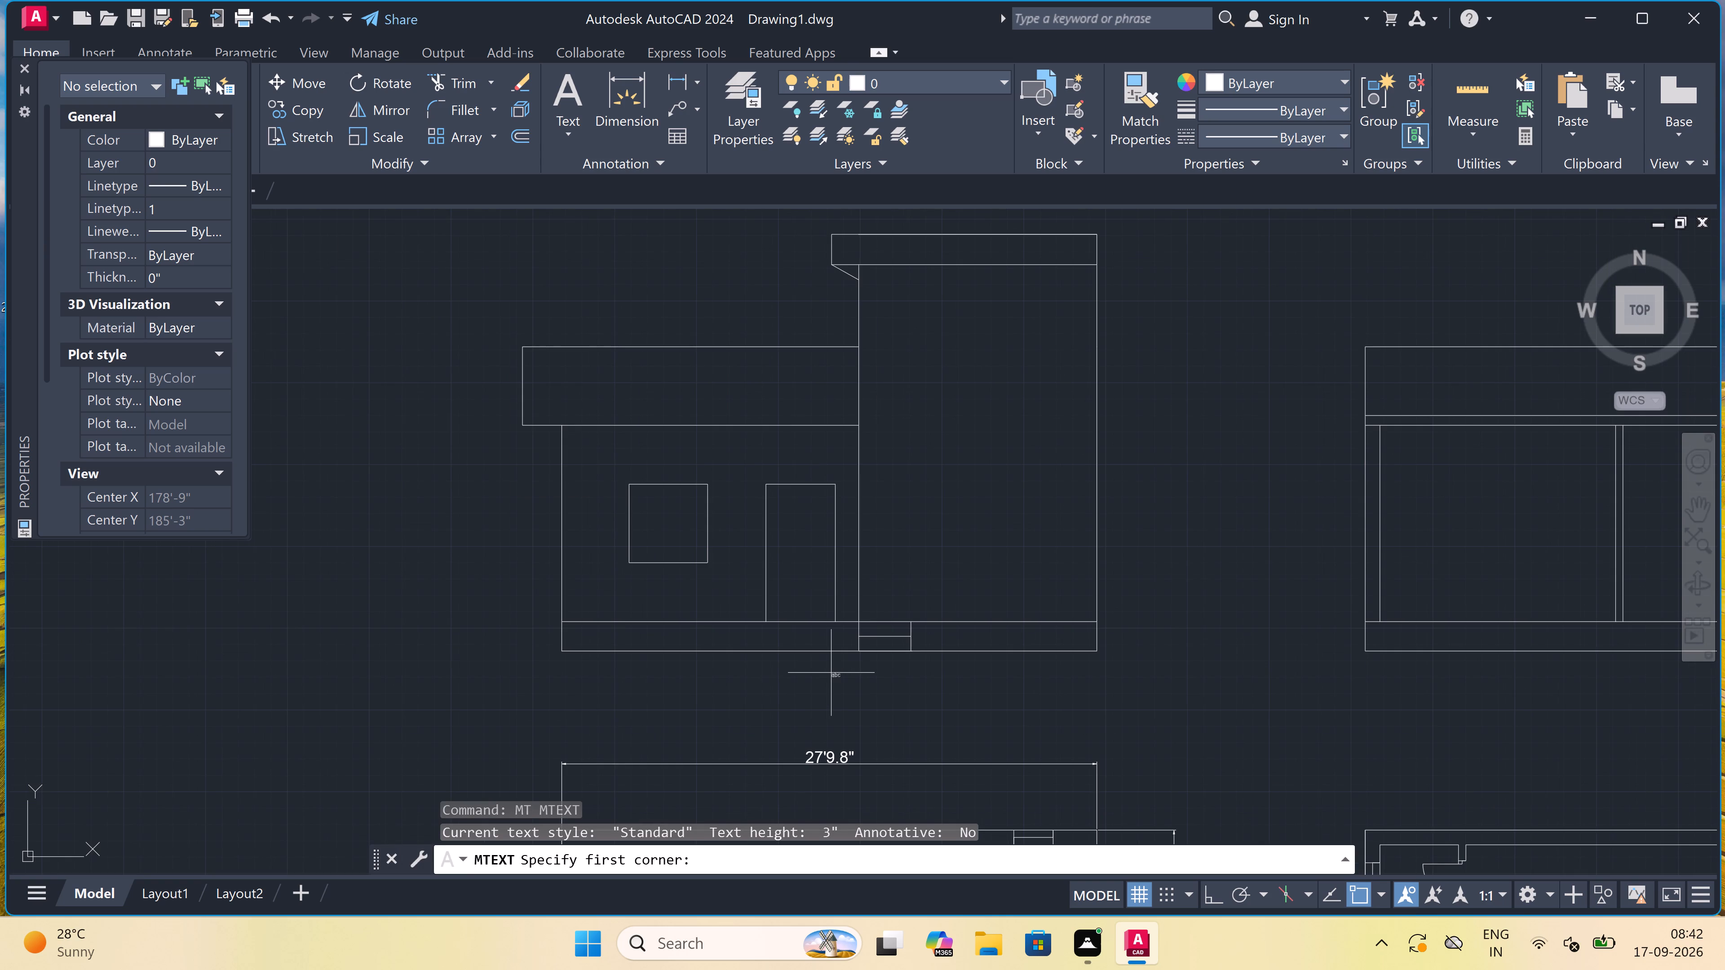
pyautogui.moveTo(730, 697); pyautogui.dragTo(740, 699)
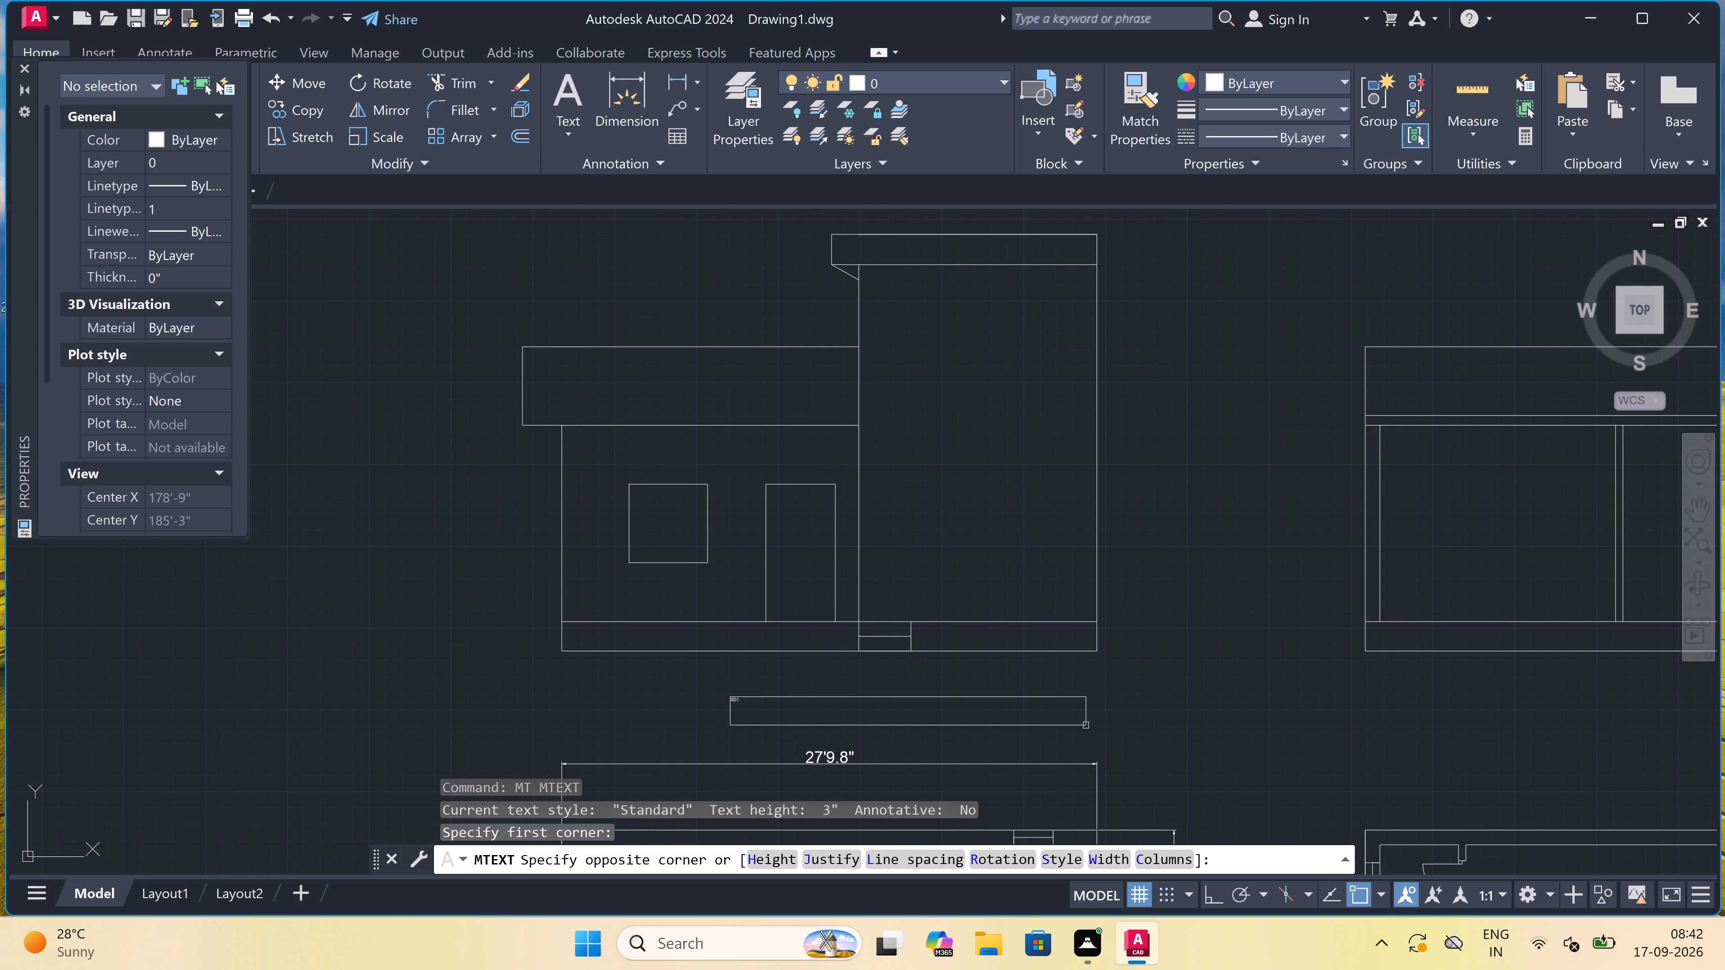
pyautogui.click(1155, 717)
pyautogui.write('ELEVATION')
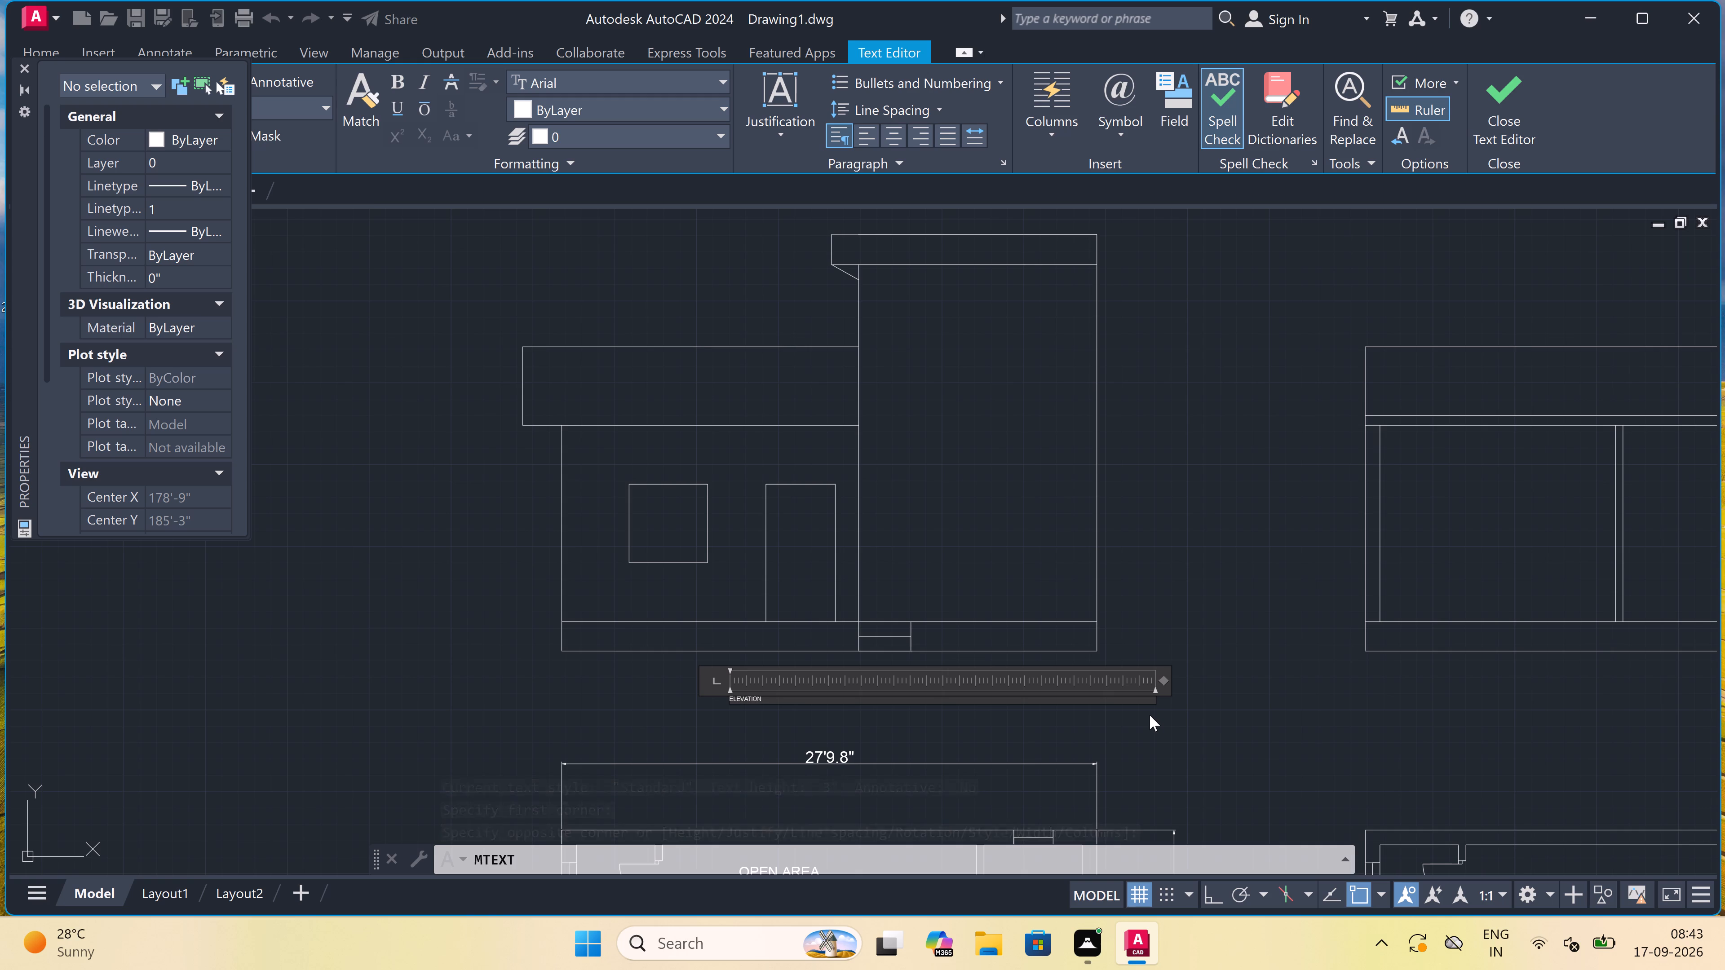
pyautogui.click(1171, 669)
pyautogui.click(1161, 628)
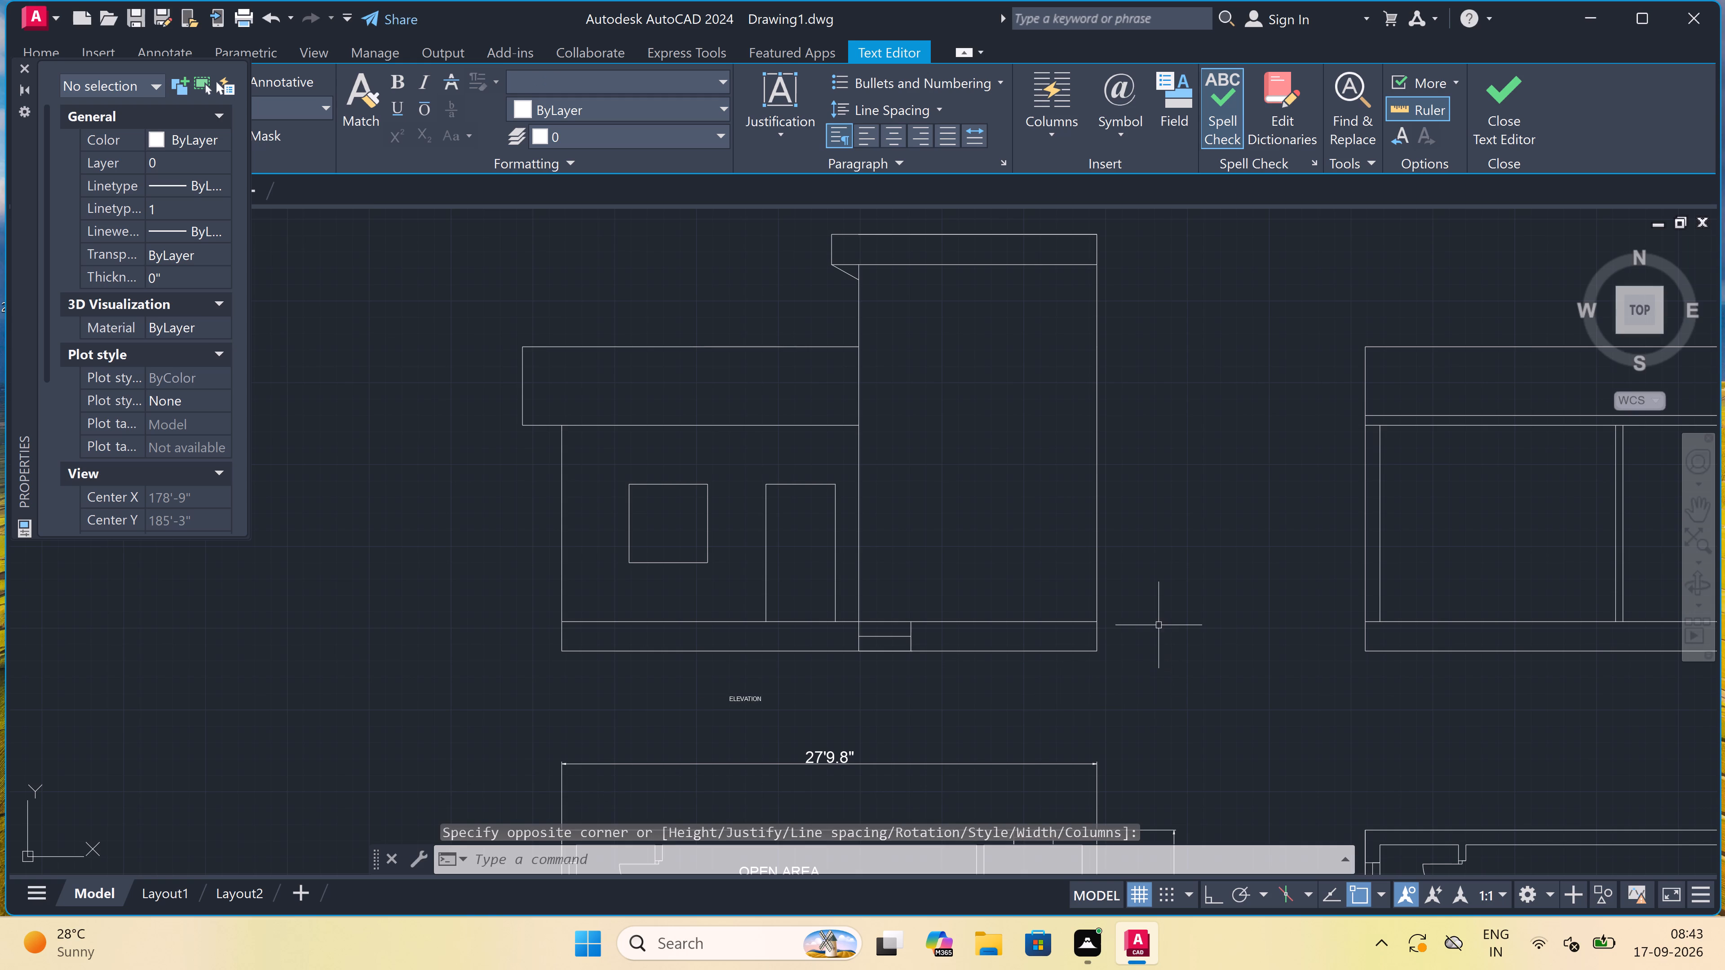
# Add the multiline text label SECTION-AA below the section drawing.
pyautogui.scroll(-4, 1147, 617)
pyautogui.scroll(3, 1261, 627)
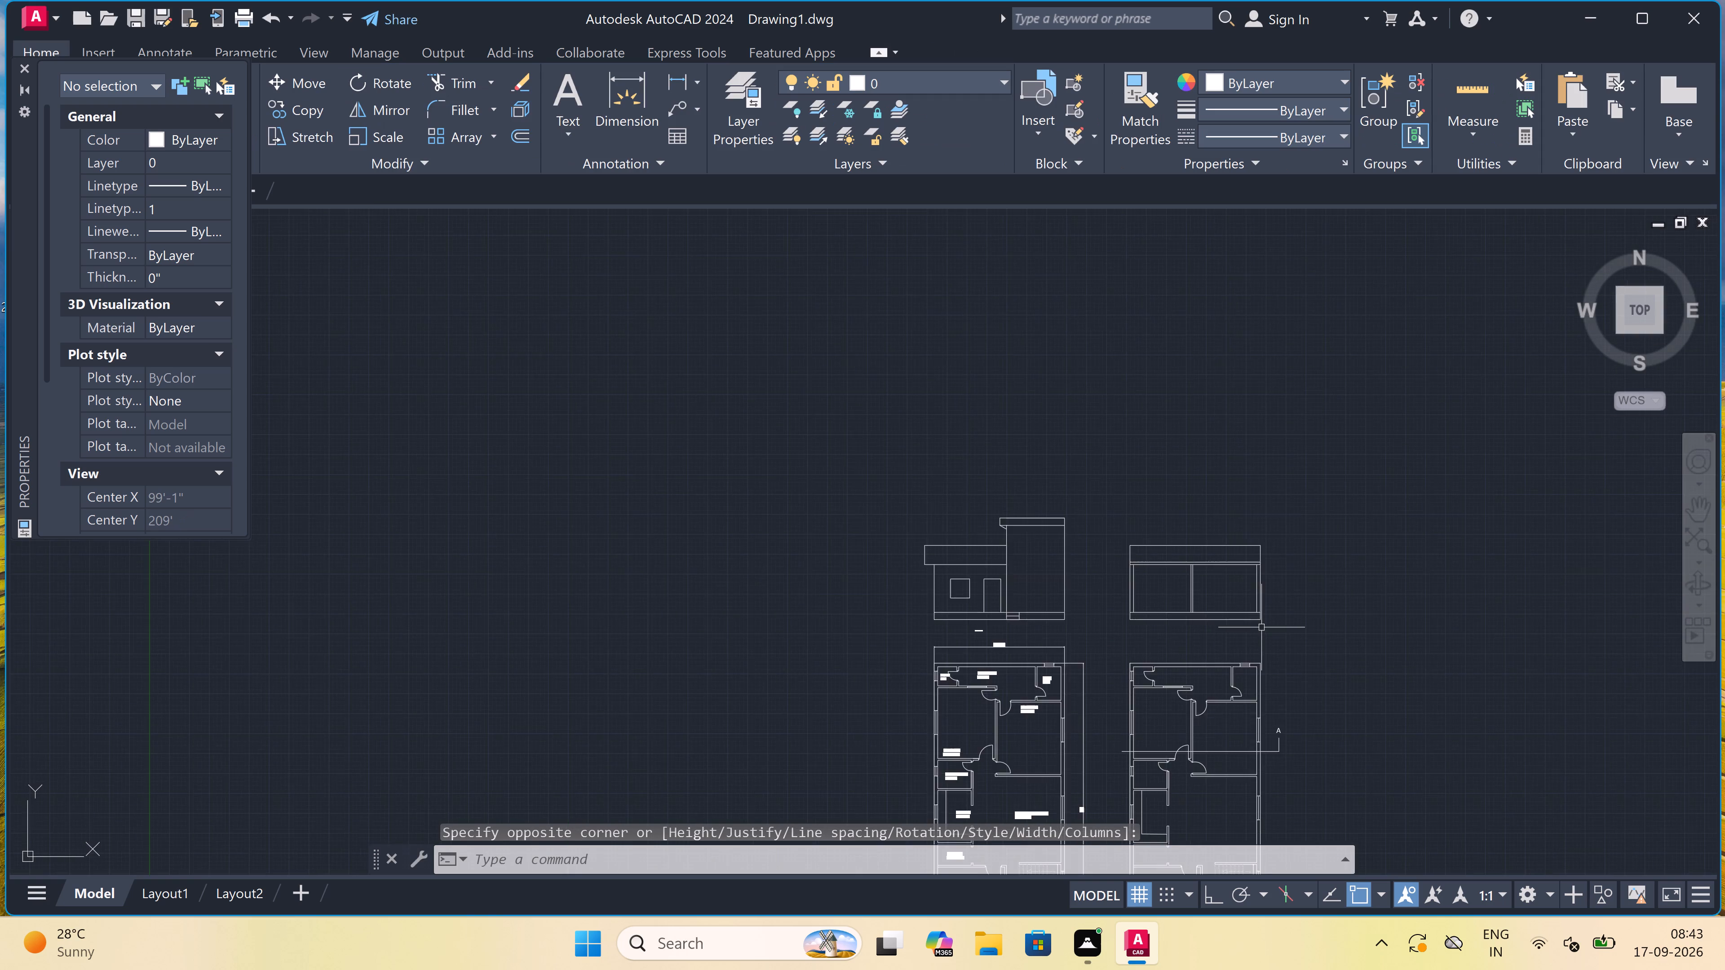
pyautogui.scroll(1, 1159, 608)
pyautogui.press('space')
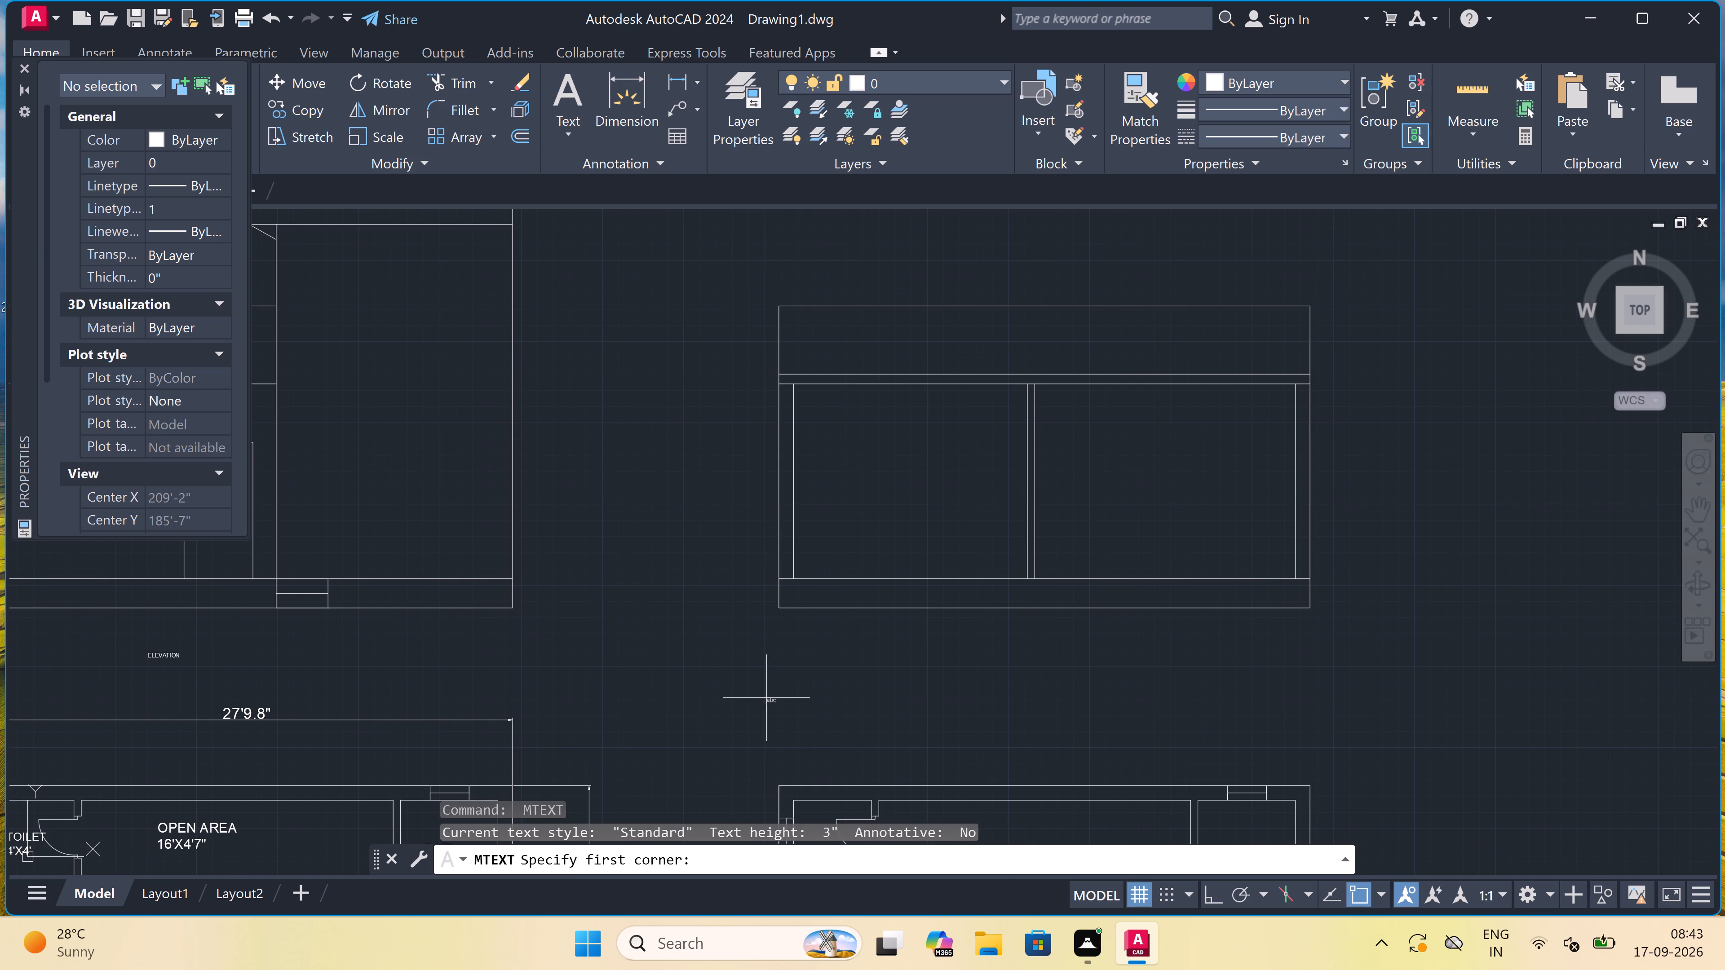
pyautogui.click(878, 639)
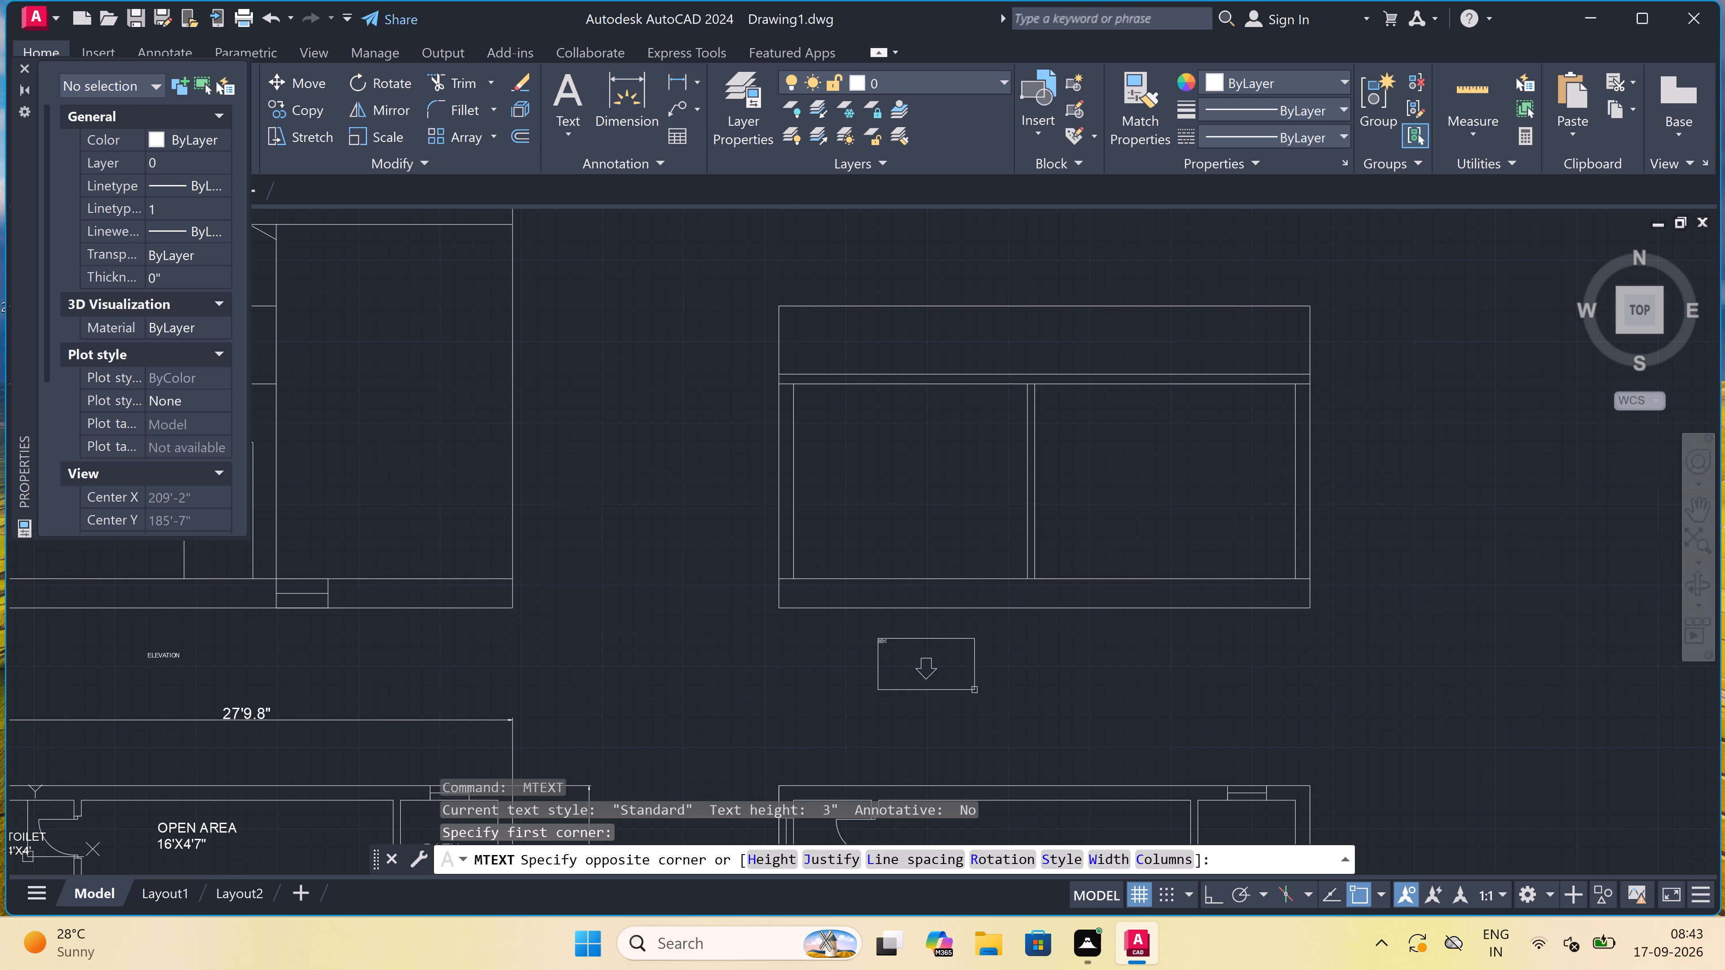
pyautogui.click(1355, 669)
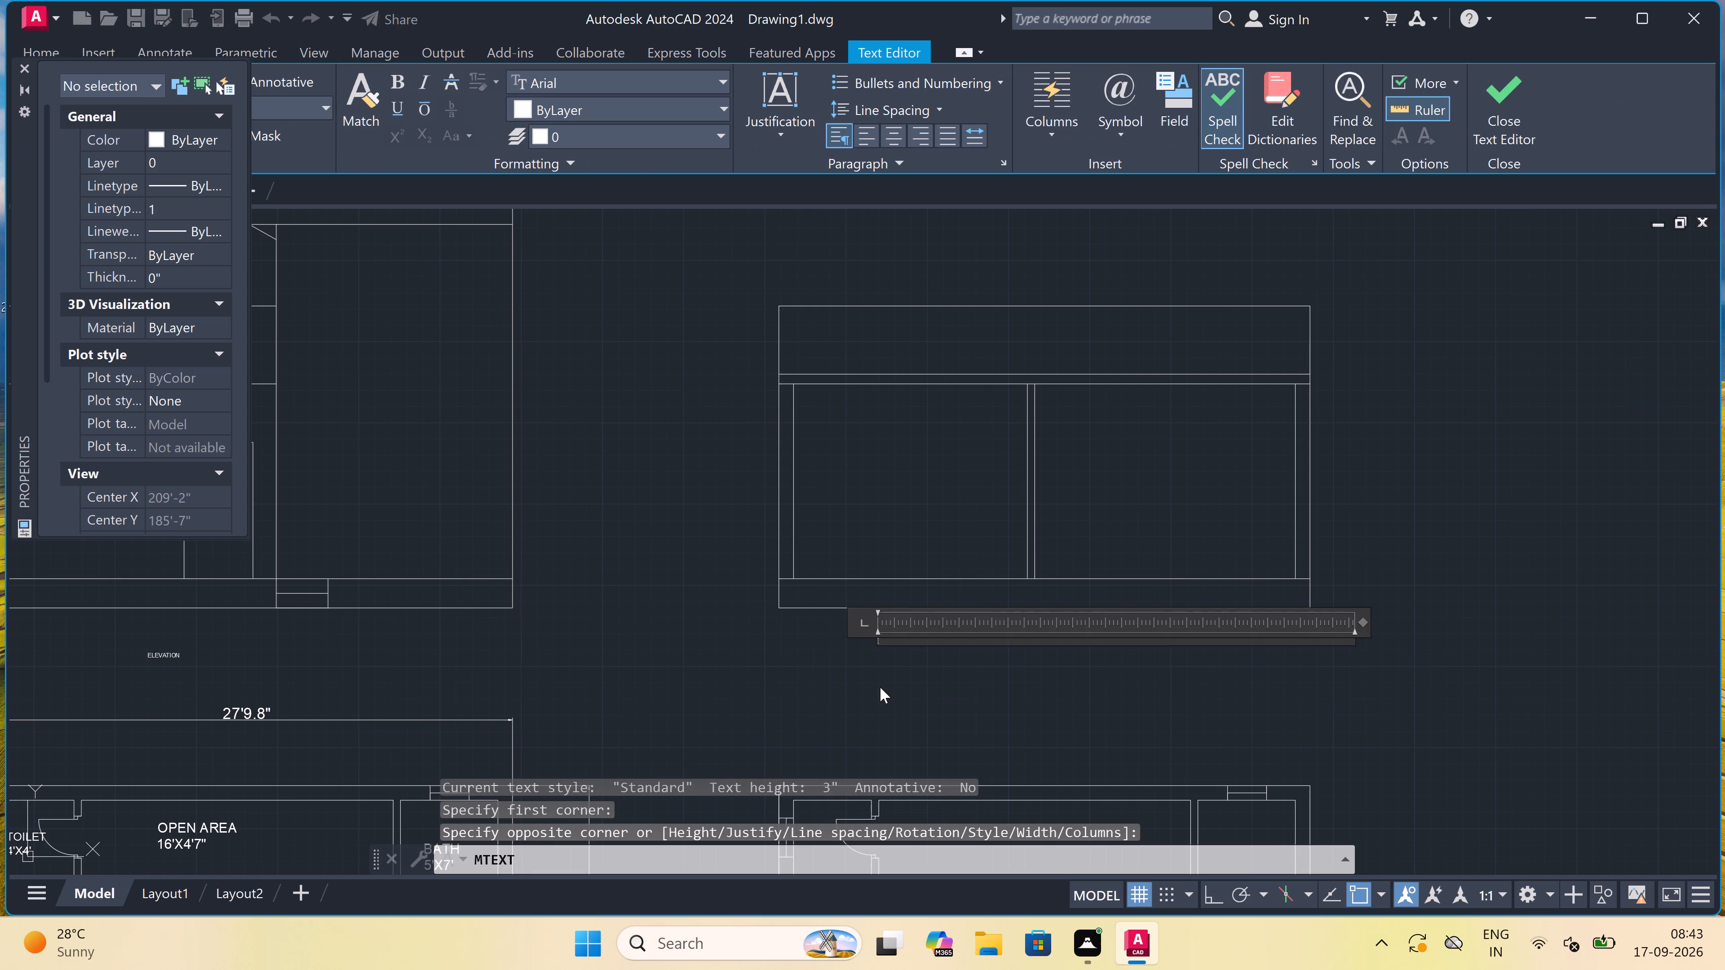
pyautogui.write('SECTION-')
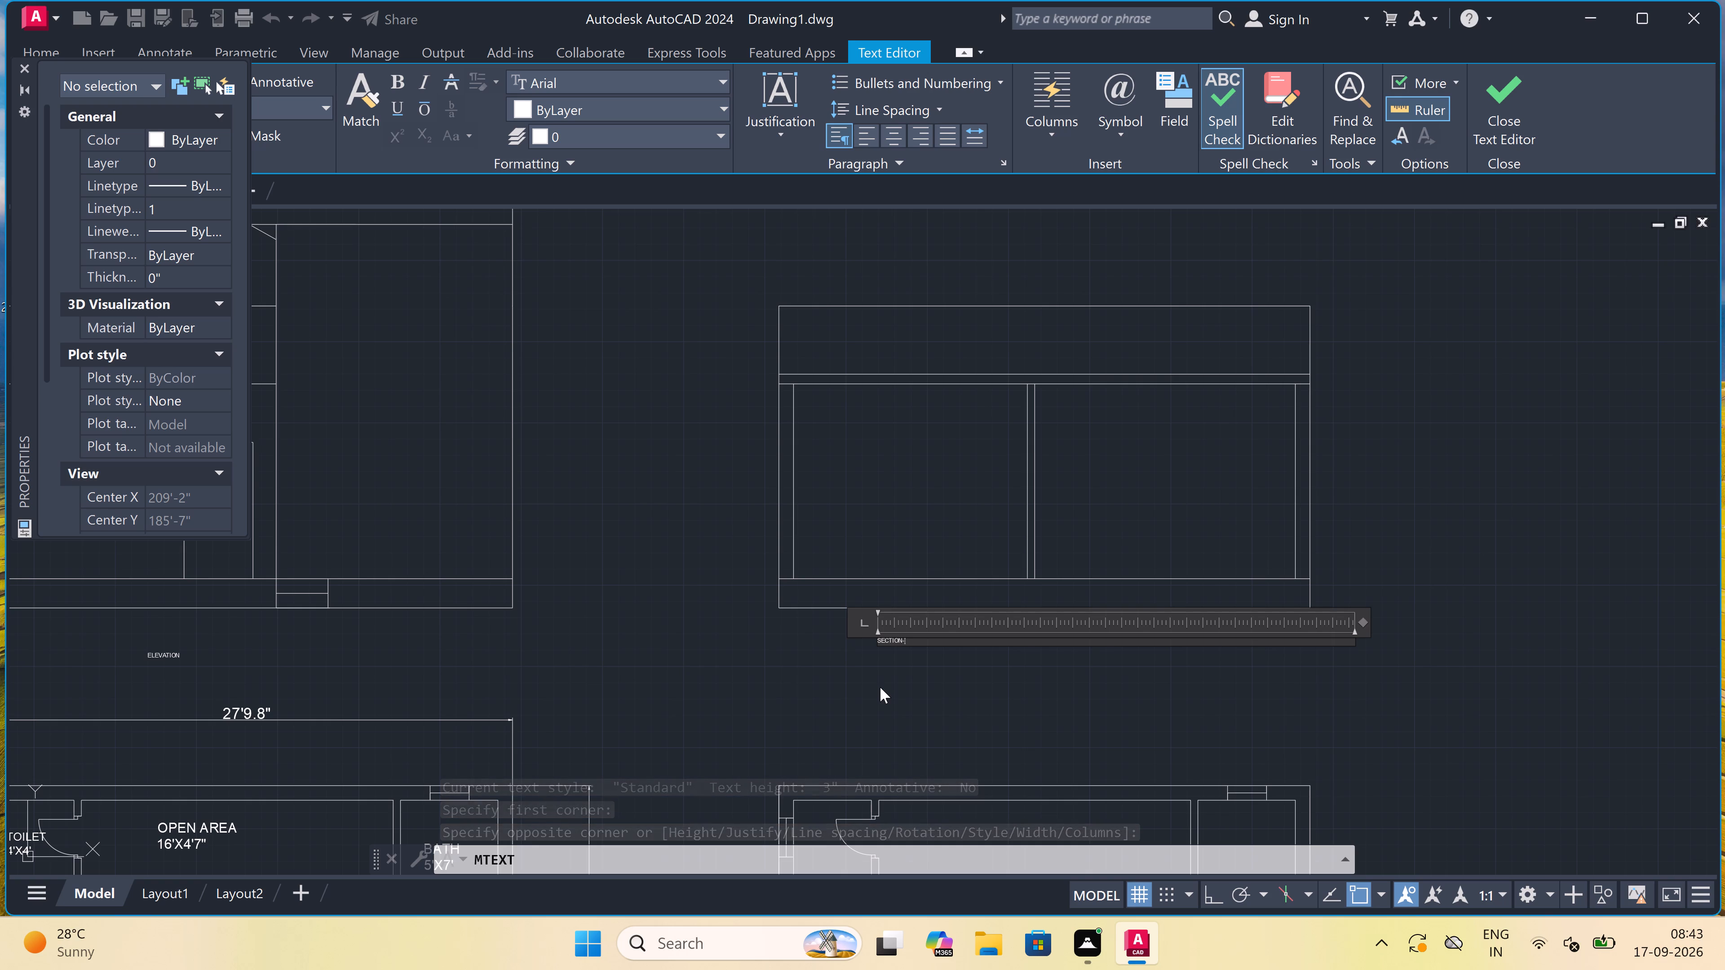
pyautogui.write('AA')
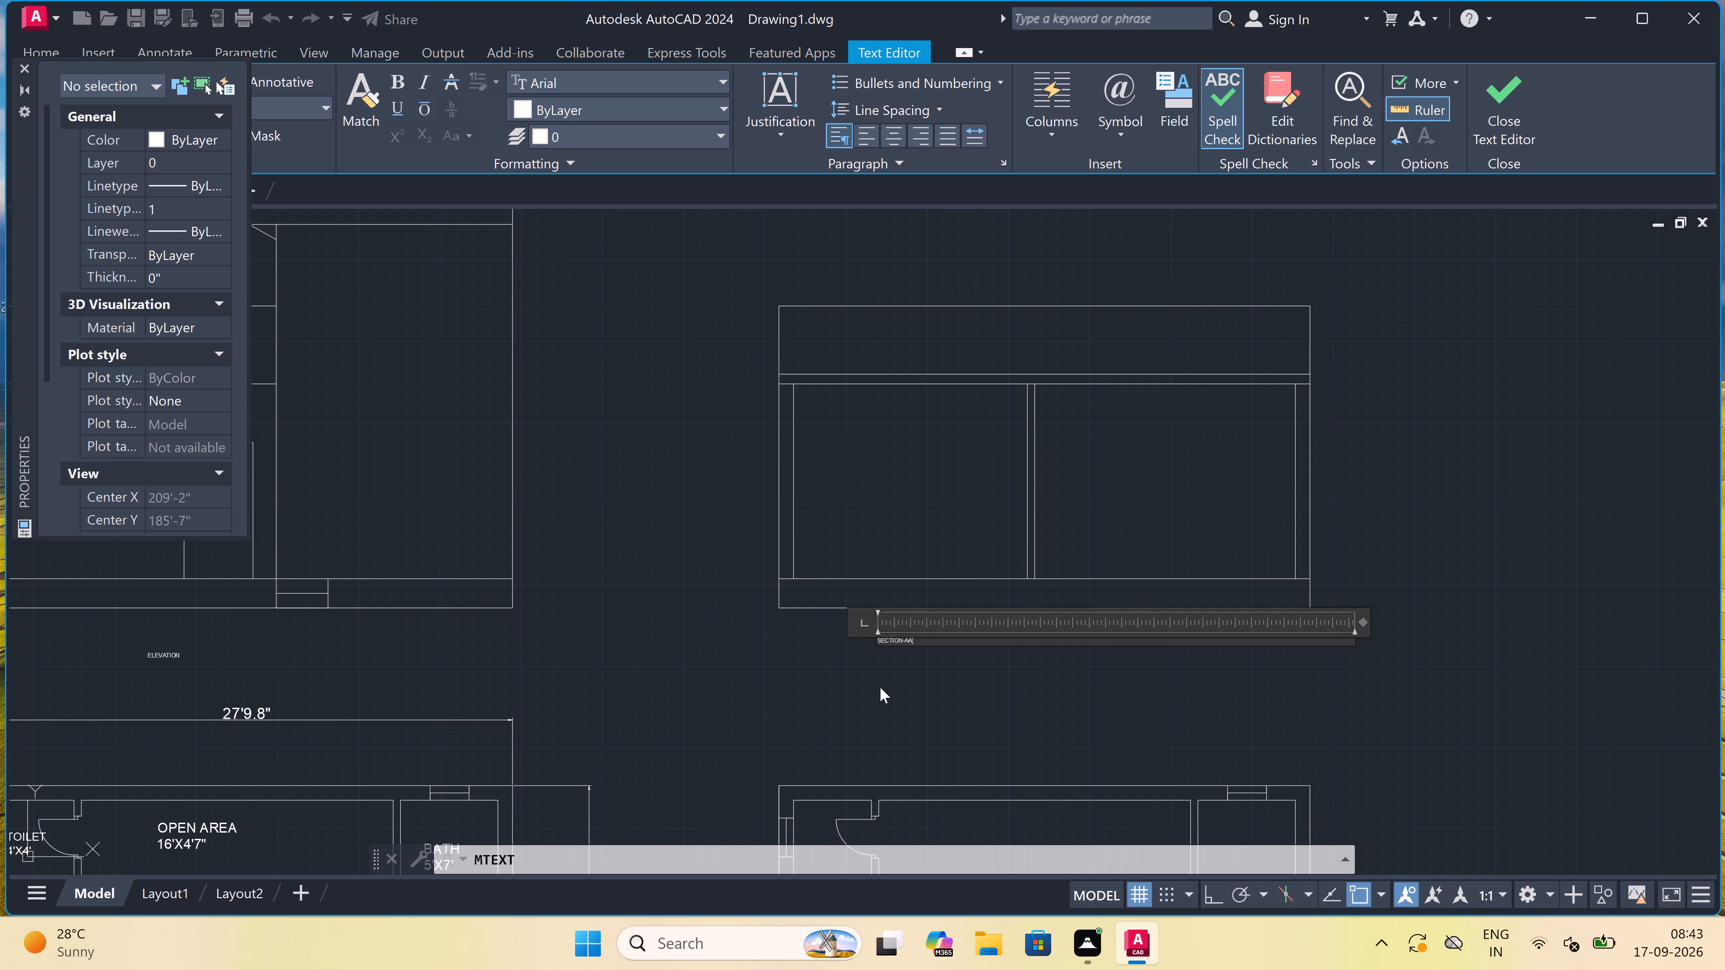
pyautogui.click(880, 687)
# Set the text height of both the SECTION-AA and ELEVATION labels to 11".
pyautogui.click(881, 640)
pyautogui.scroll(-3, 882, 643)
pyautogui.scroll(4, 701, 640)
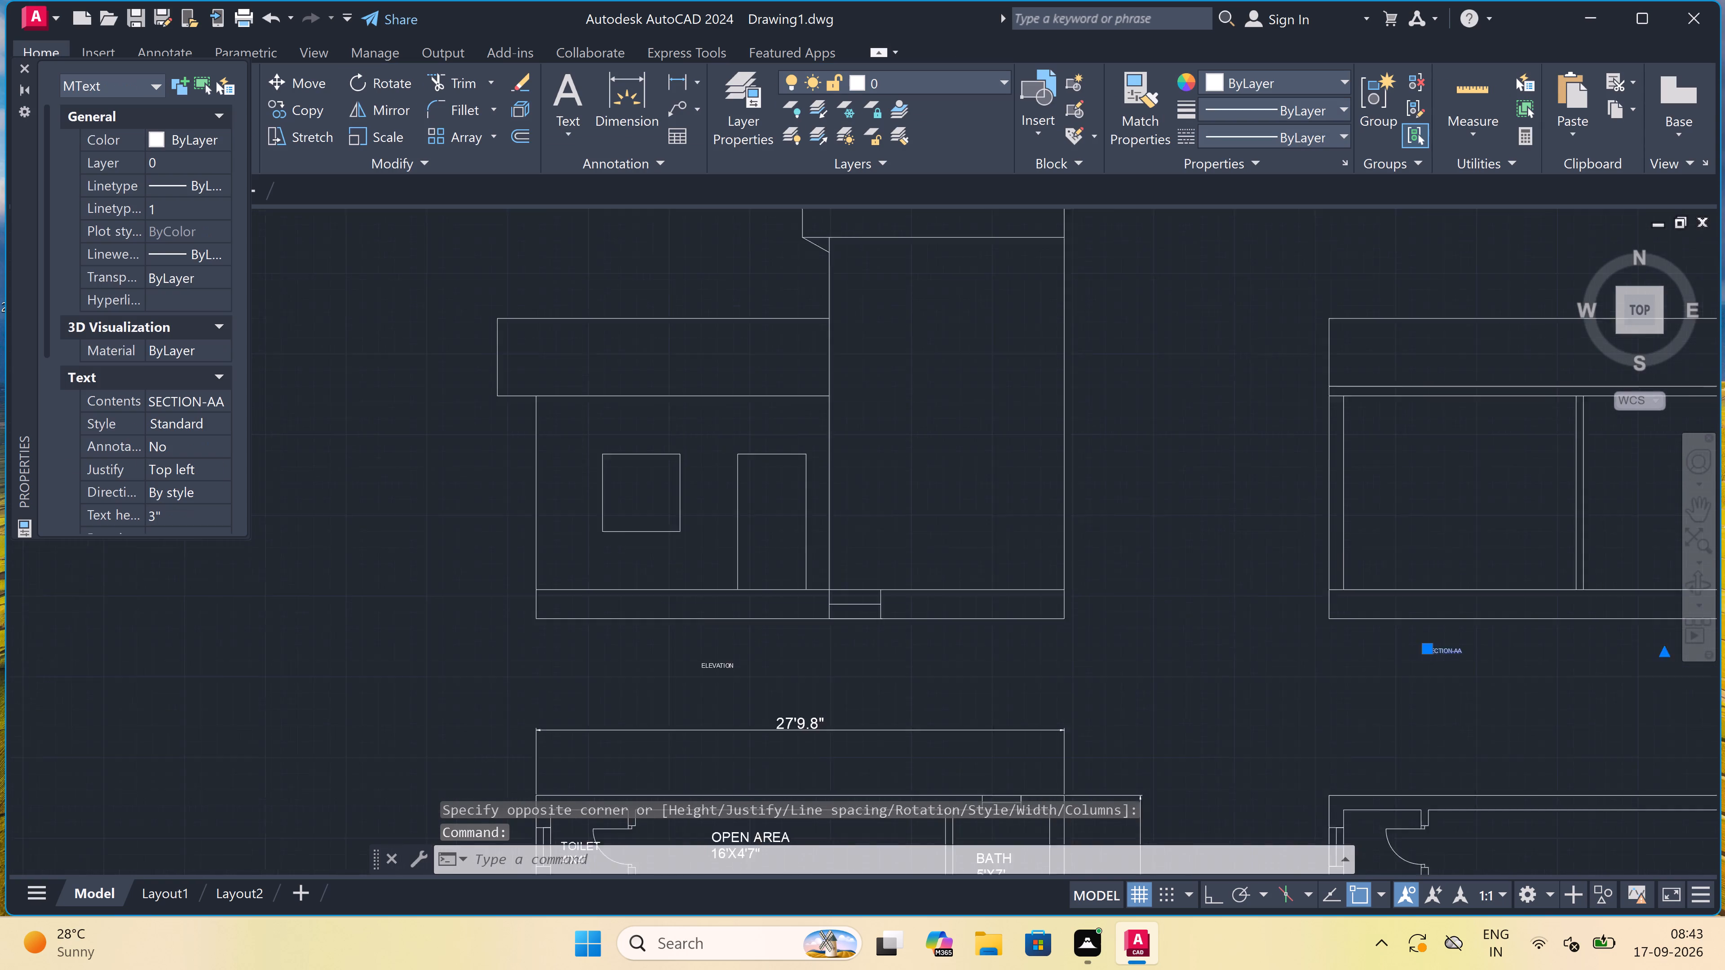
pyautogui.click(717, 683)
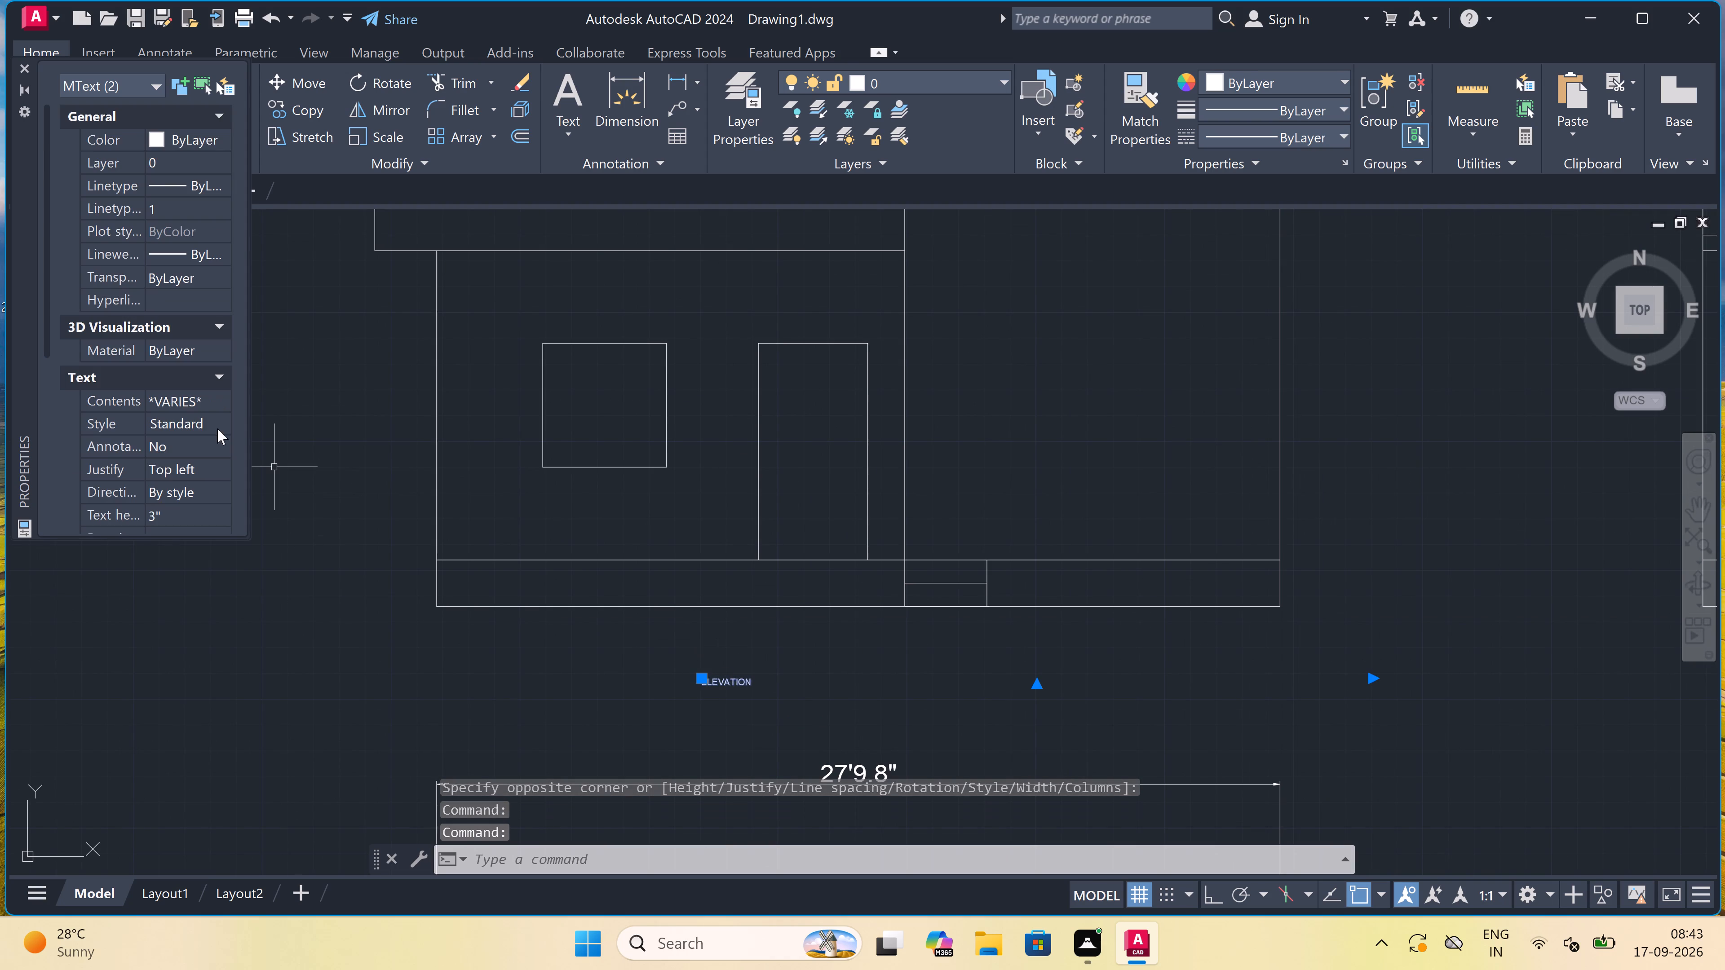
pyautogui.click(183, 520)
pyautogui.press('BackSpace')
pyautogui.press('BackSpace')
pyautogui.press('BackSpace')
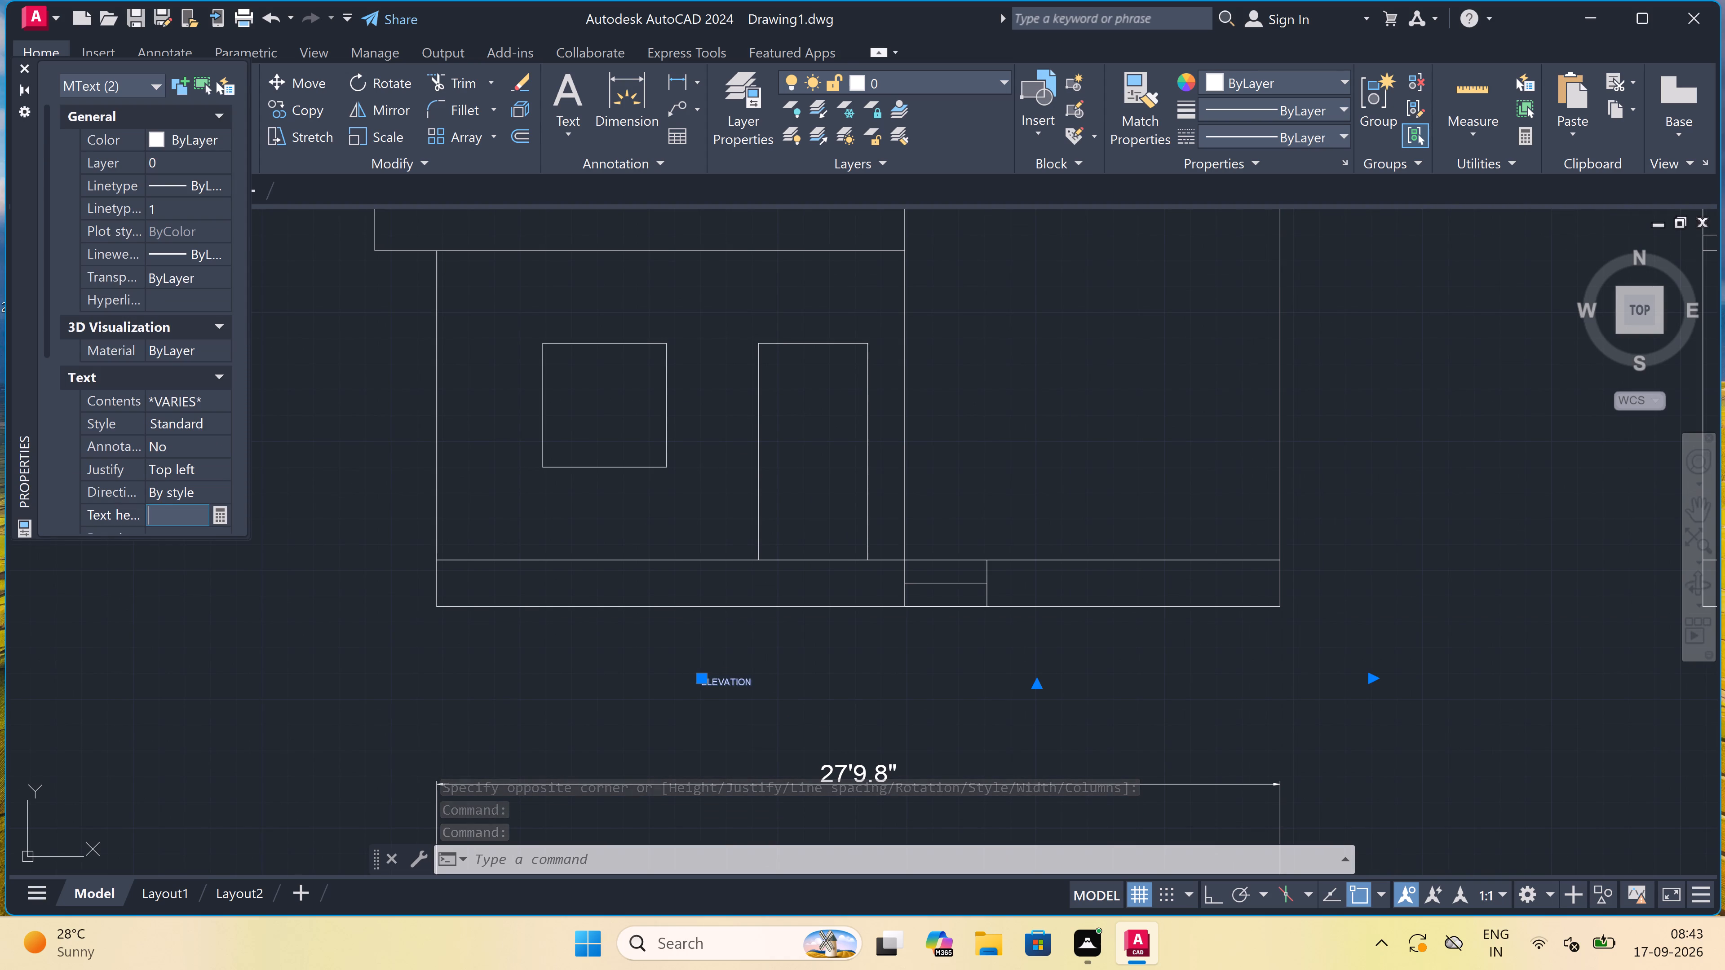
pyautogui.write('11')
pyautogui.hotkey('shift', '"')
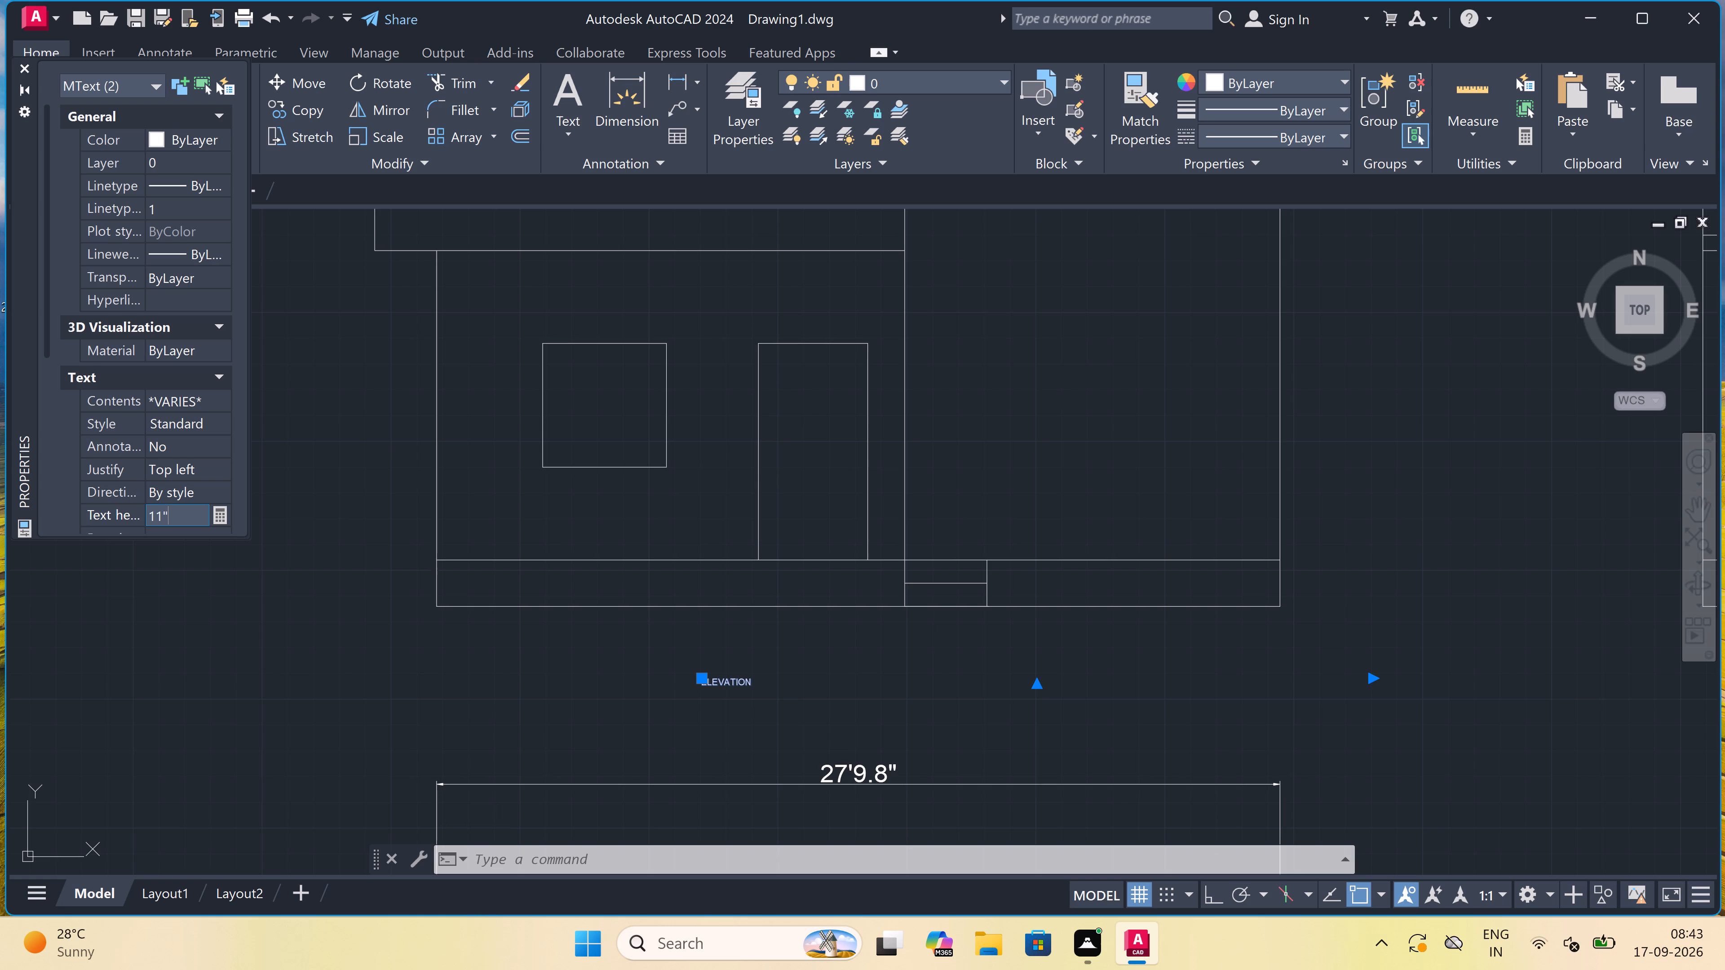
pyautogui.click(400, 638)
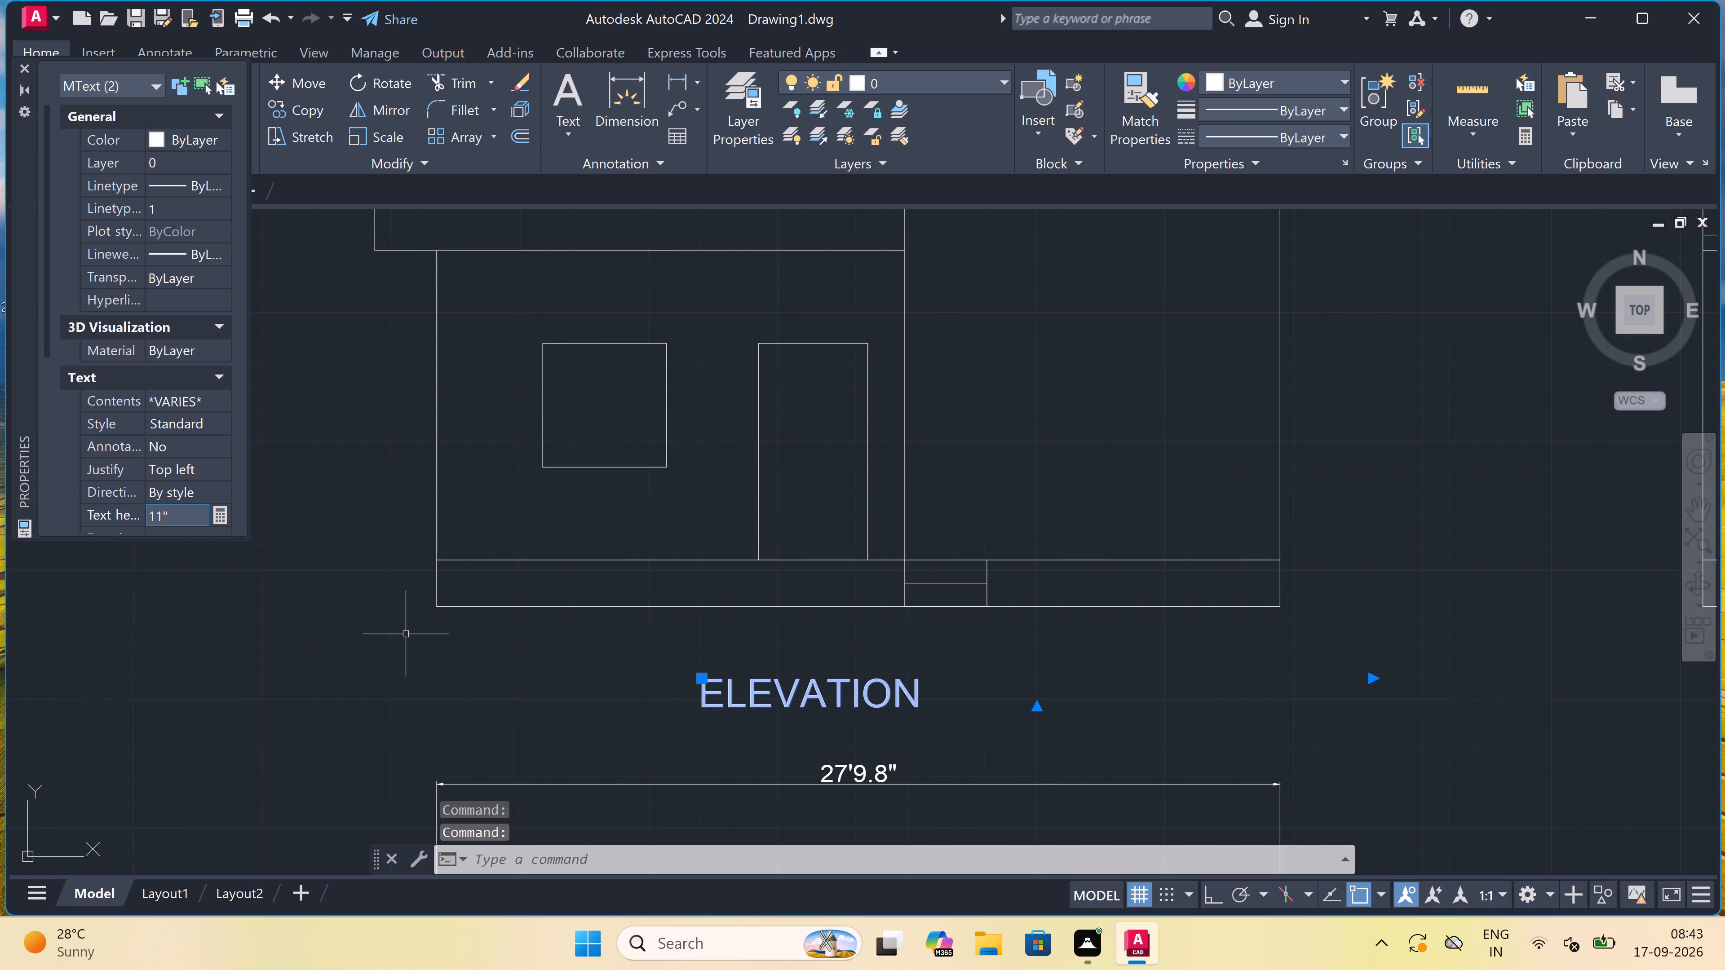
pyautogui.press('Escape')
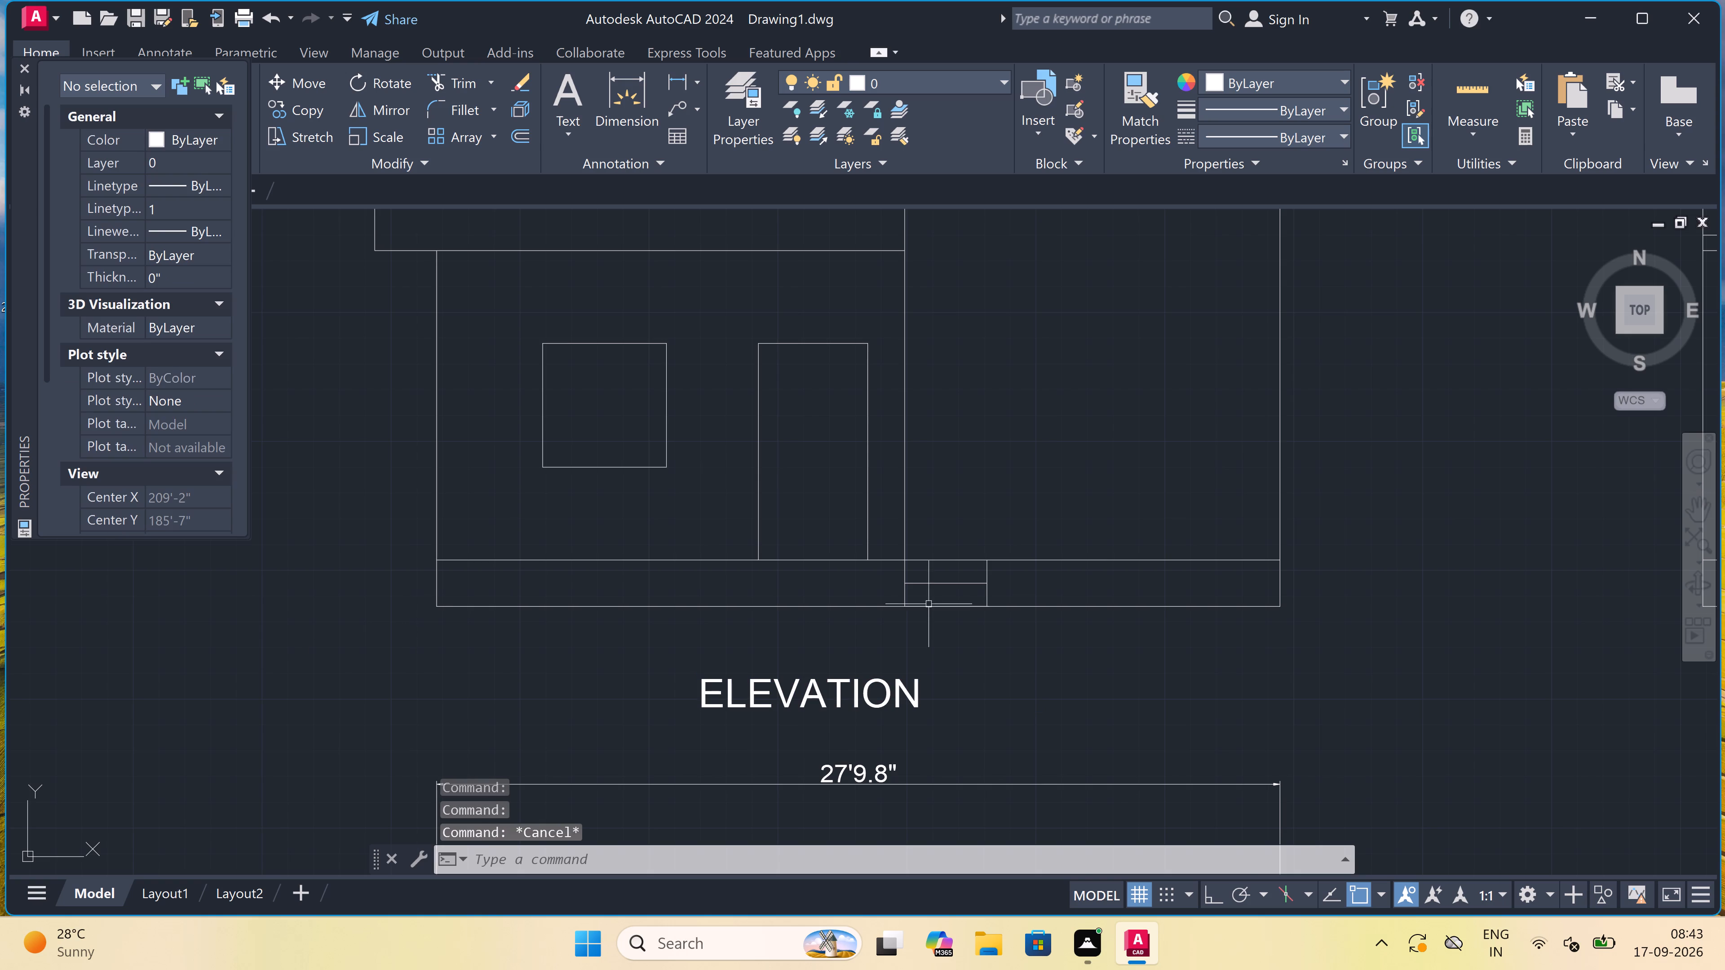
# Examine the labelled elevation and section AA above the floor plans, including the section's base and wall lines.
pyautogui.scroll(-4, 960, 569)
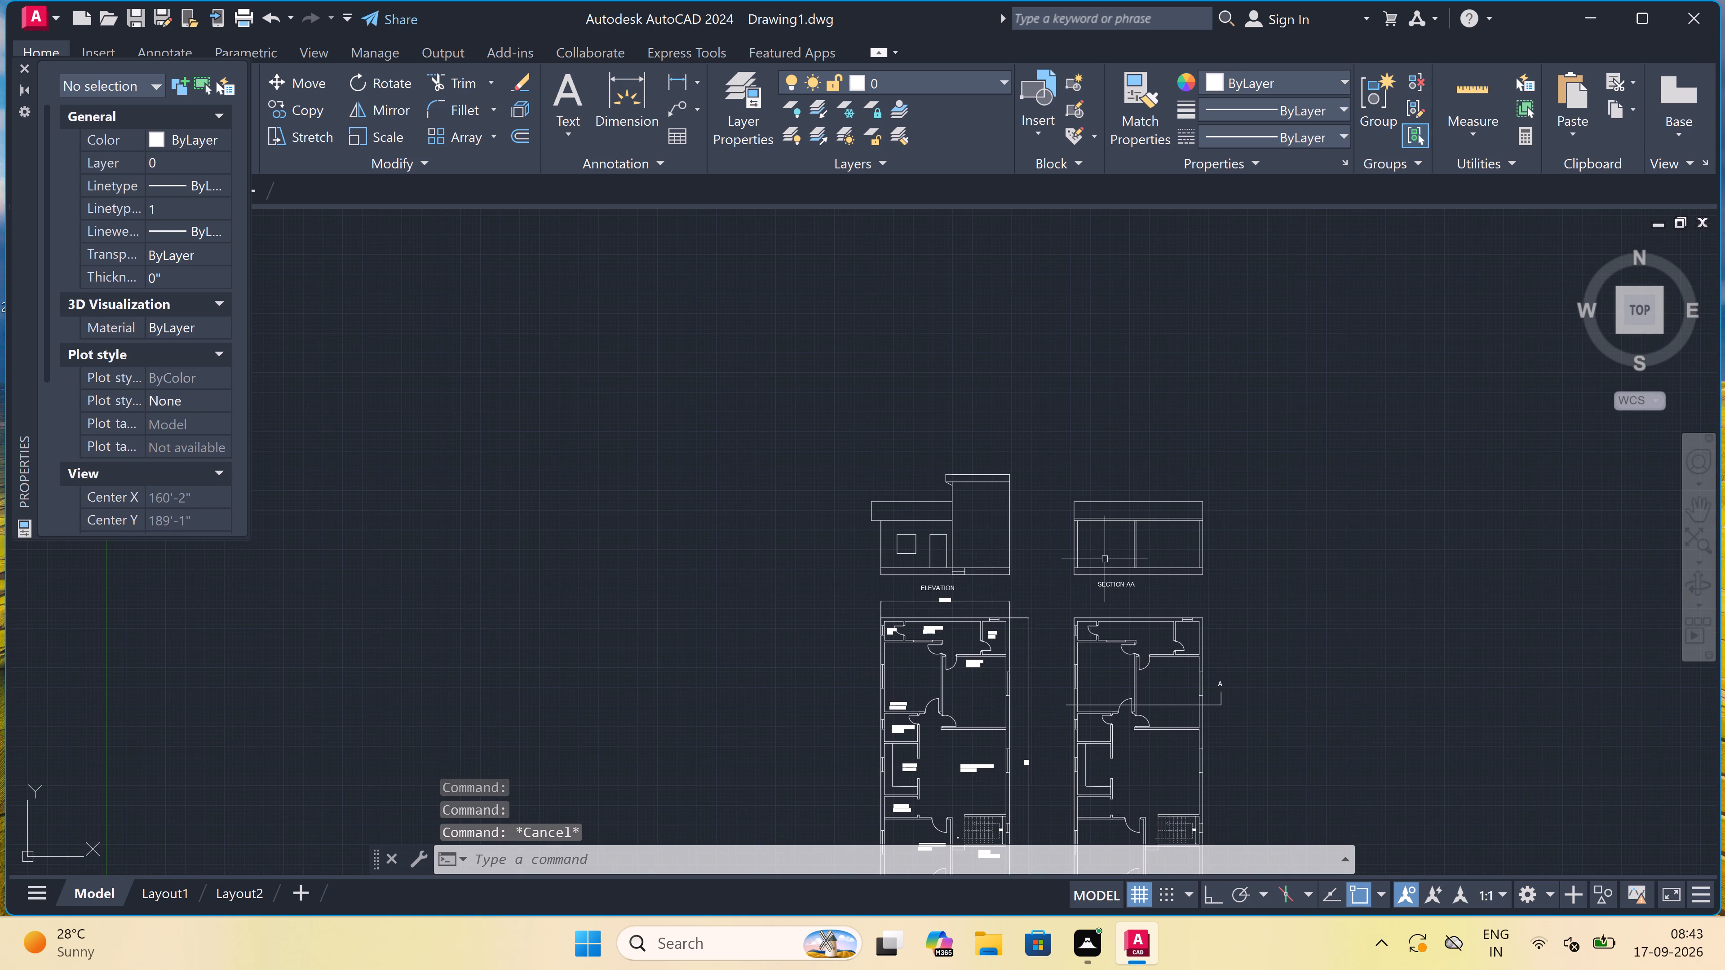
pyautogui.scroll(-1, 1113, 551)
pyautogui.scroll(1, 1137, 614)
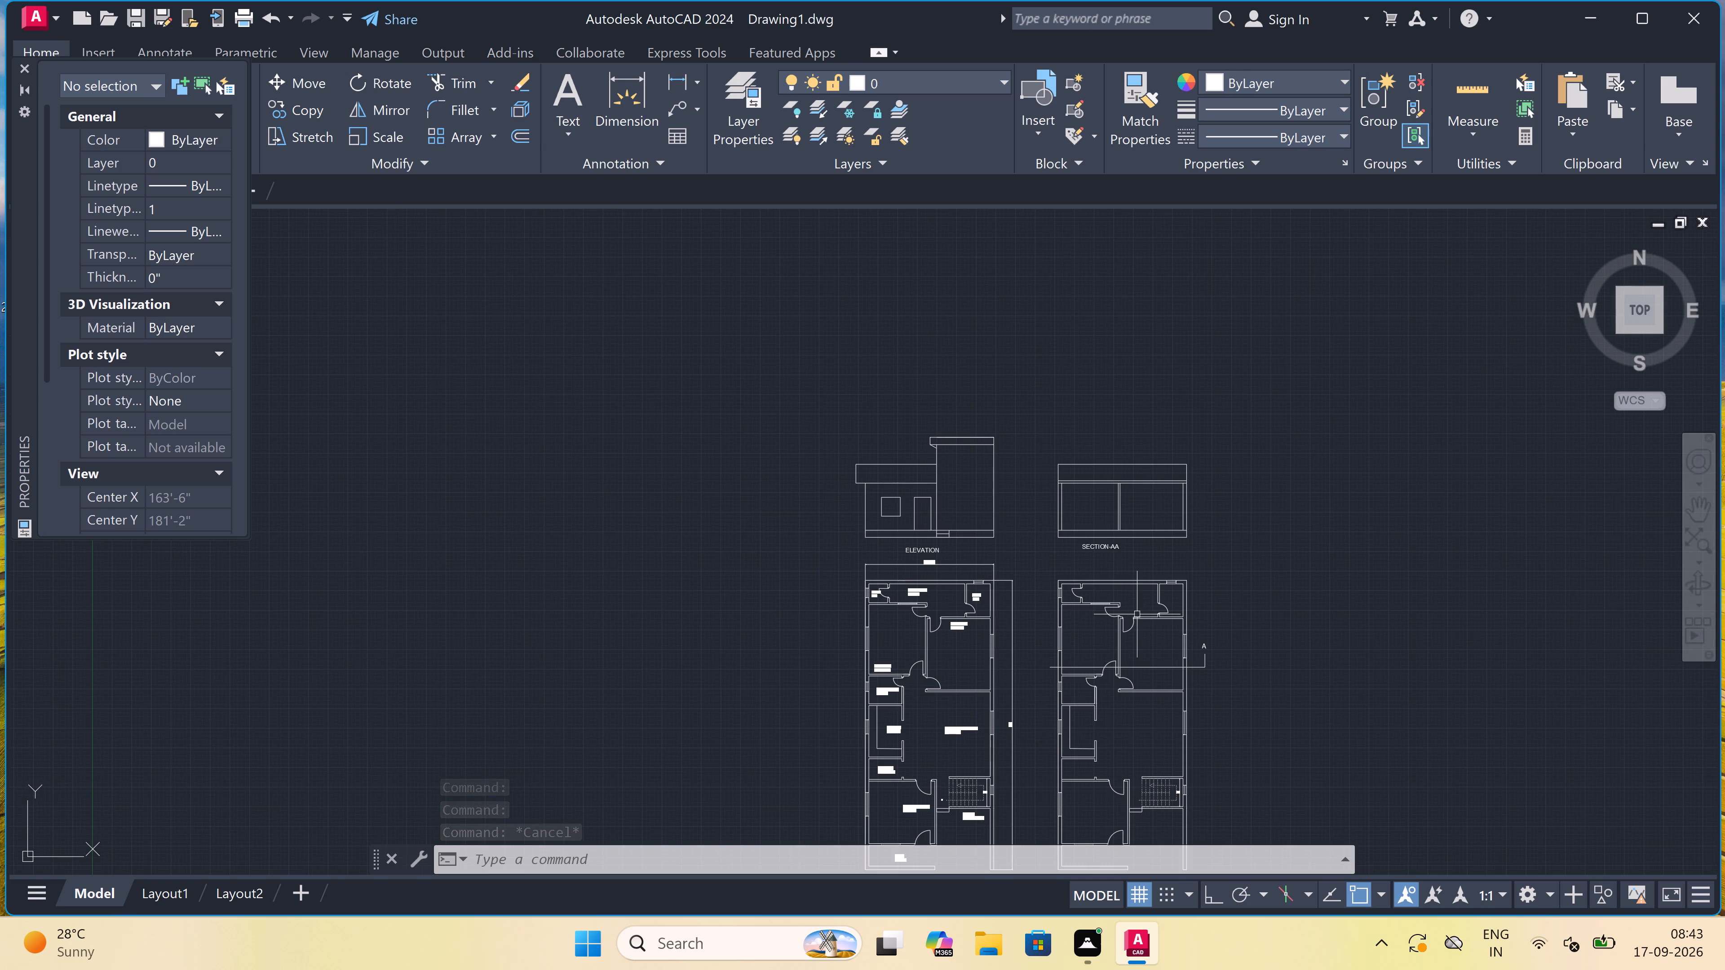
pyautogui.scroll(2, 1134, 447)
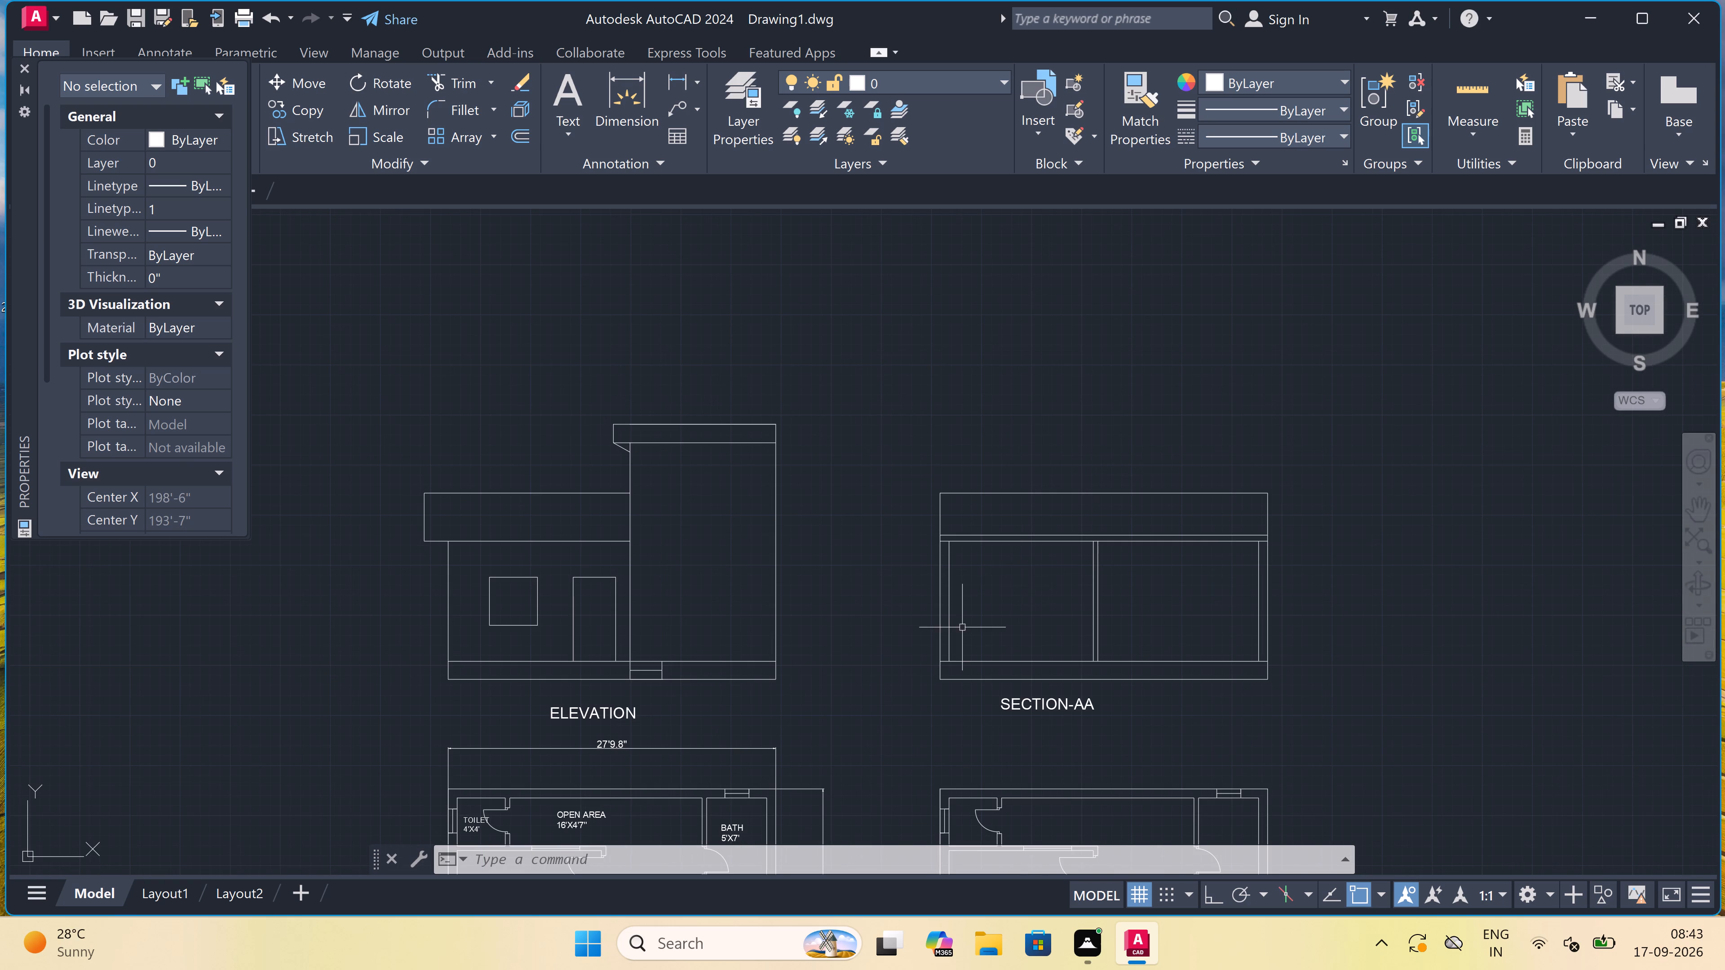
pyautogui.scroll(2, 958, 626)
pyautogui.scroll(-3, 939, 621)
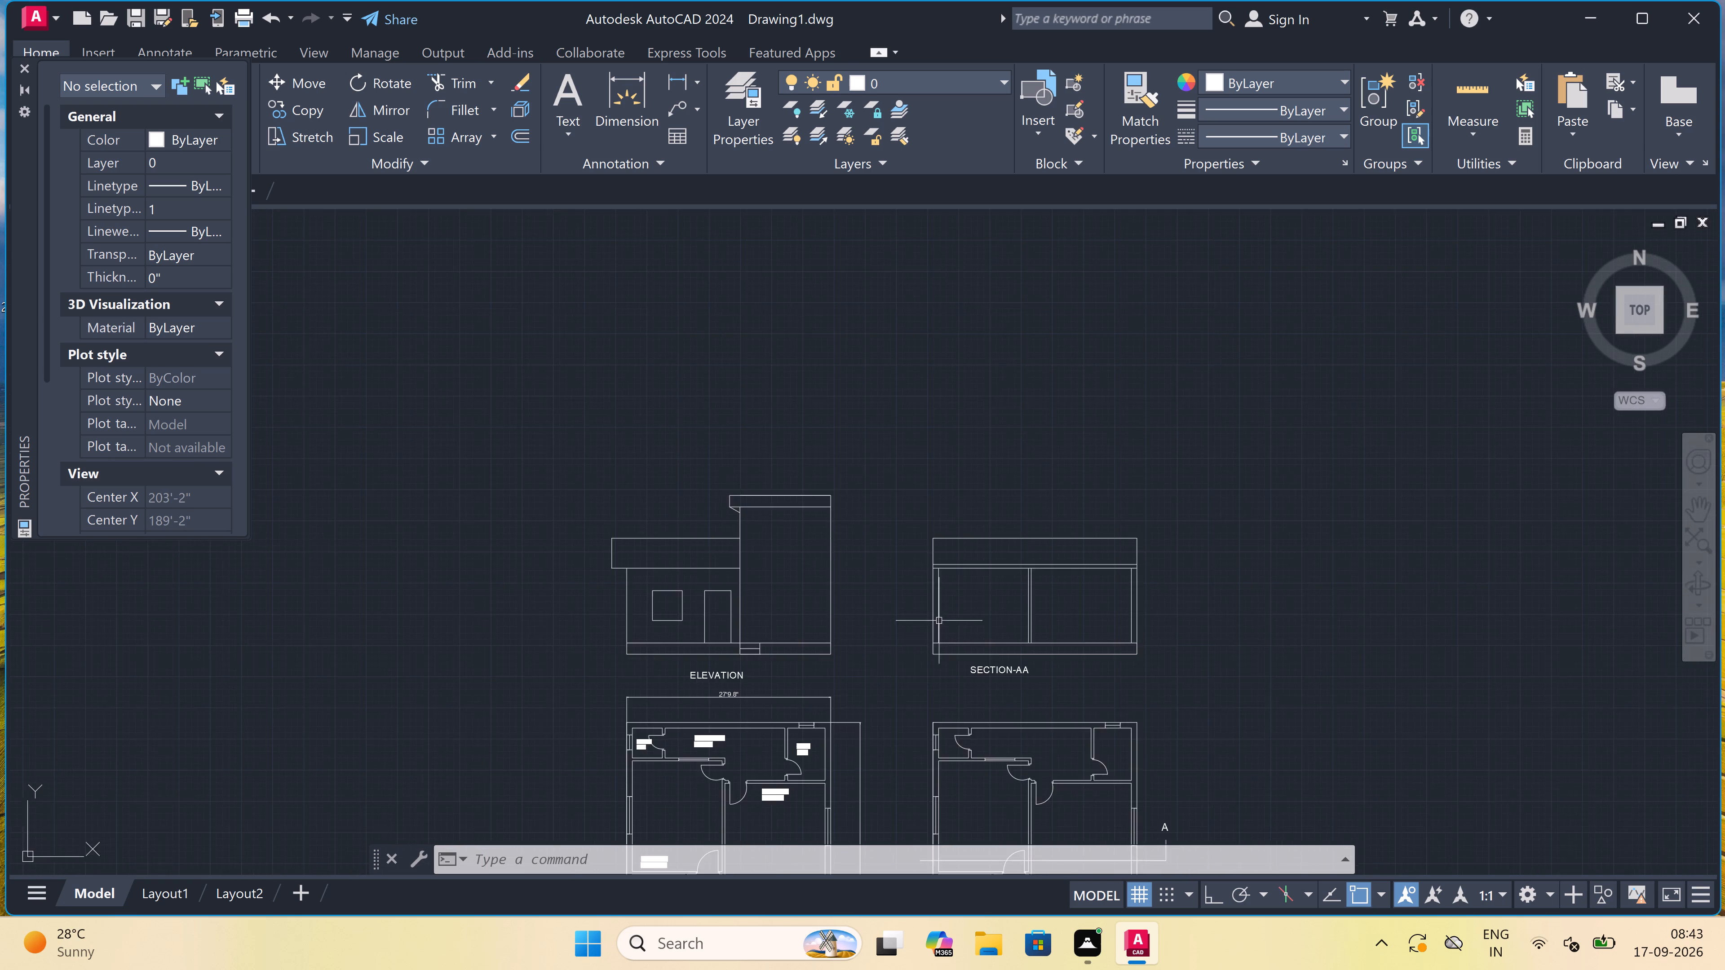
pyautogui.scroll(-2, 938, 617)
pyautogui.scroll(4, 1021, 595)
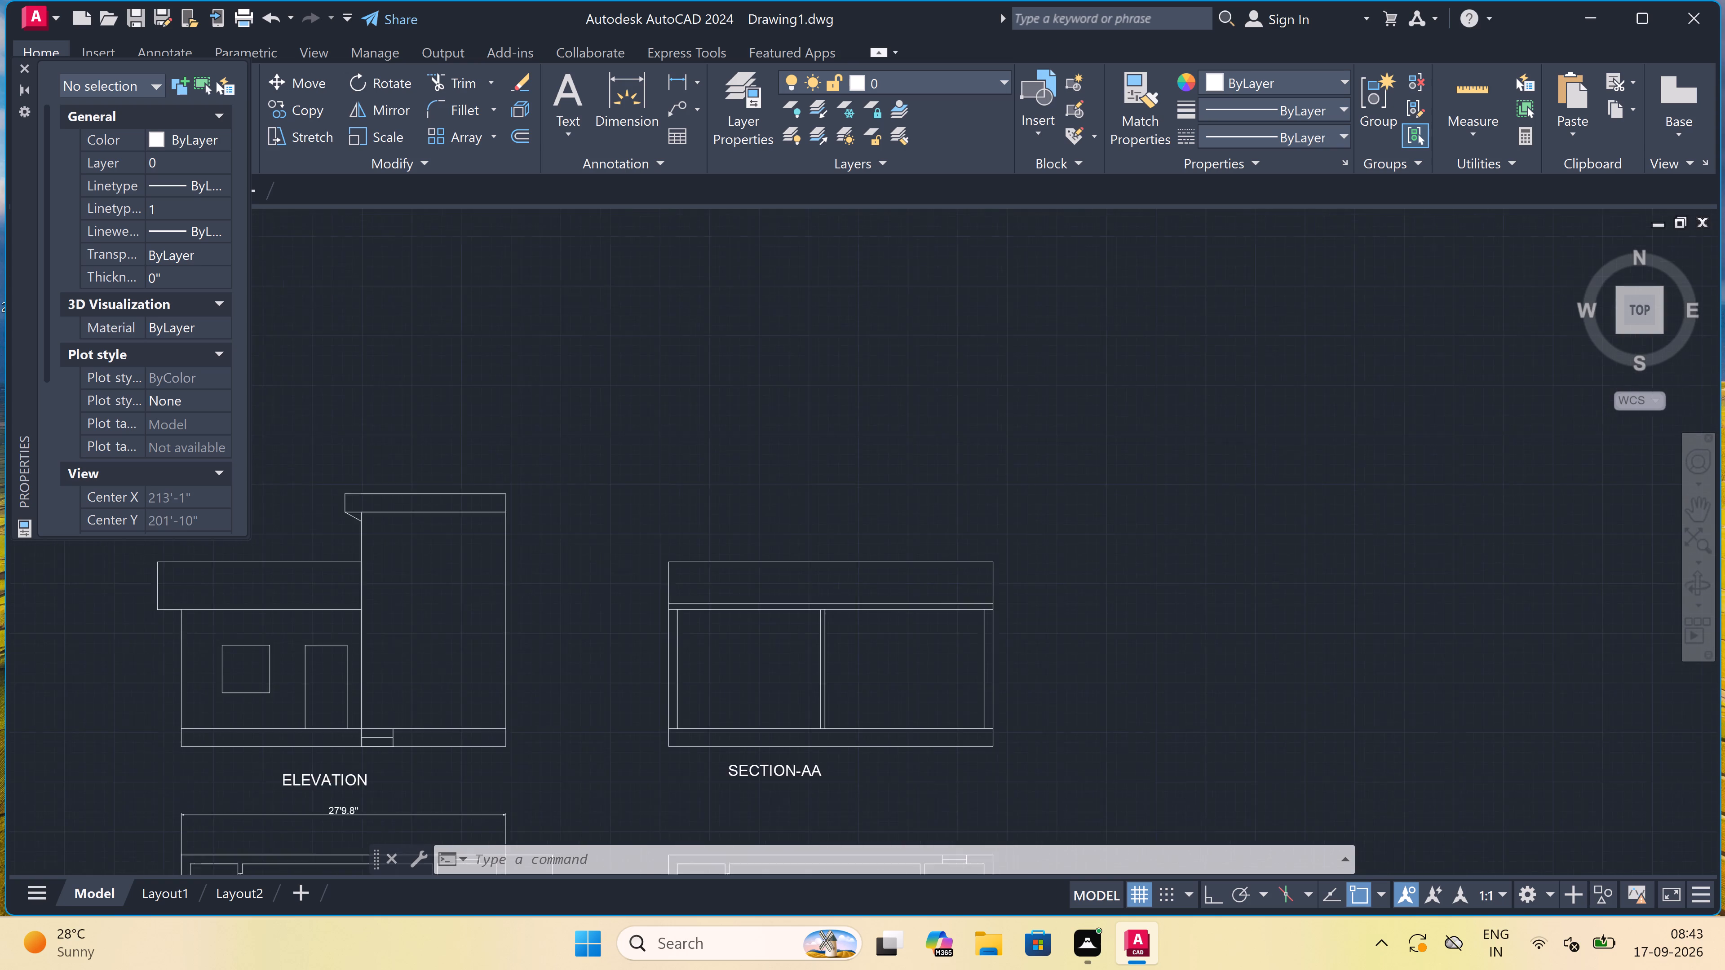
pyautogui.scroll(-2, 1023, 593)
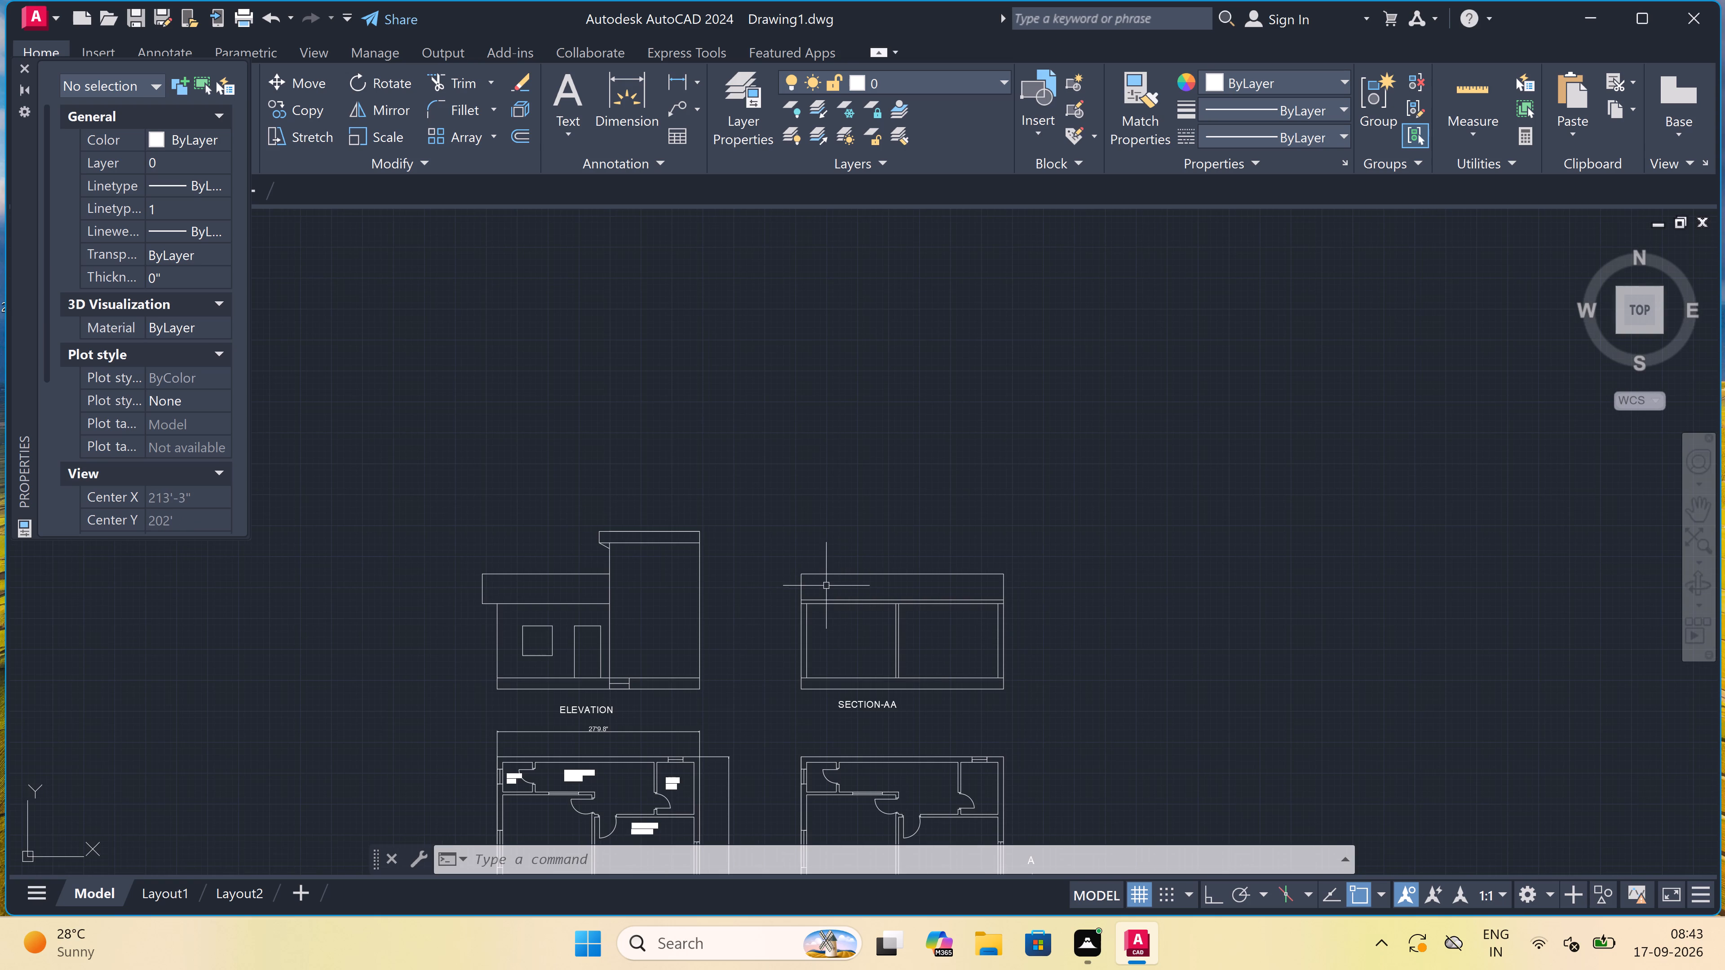
pyautogui.scroll(4, 804, 698)
pyautogui.scroll(1, 801, 647)
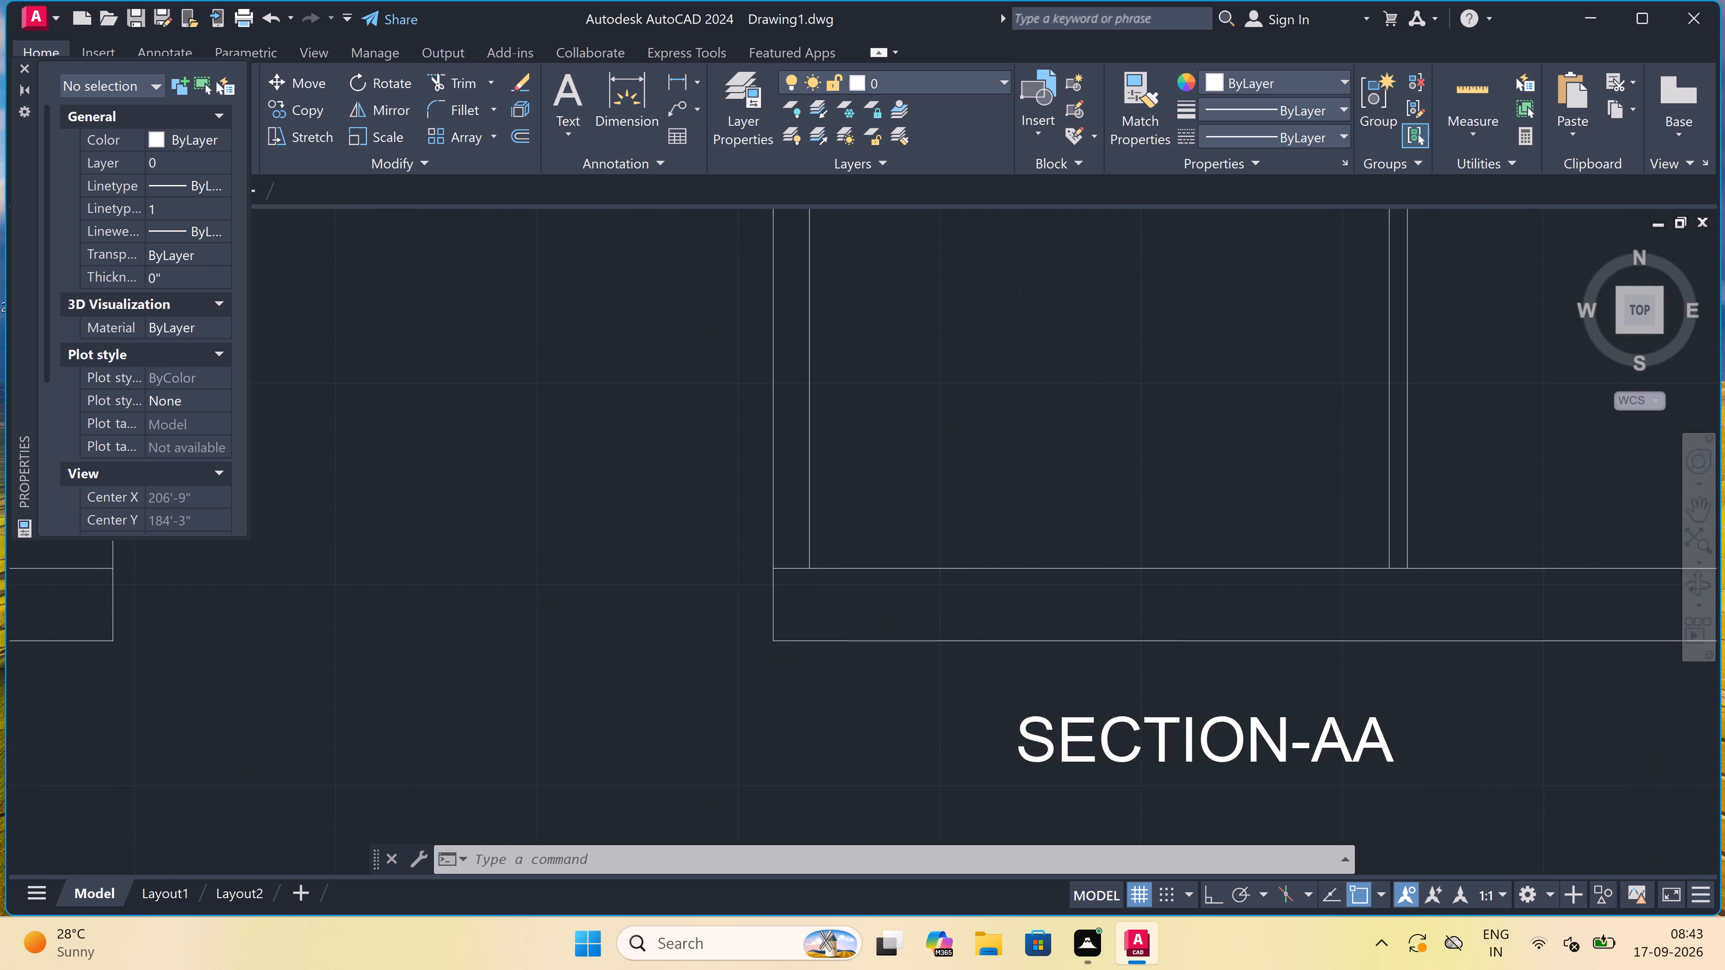
# Draw a small three-line triangle inside the base slab of section AA, near its left end.
pyautogui.scroll(1, 801, 647)
pyautogui.write('L')
pyautogui.press('space')
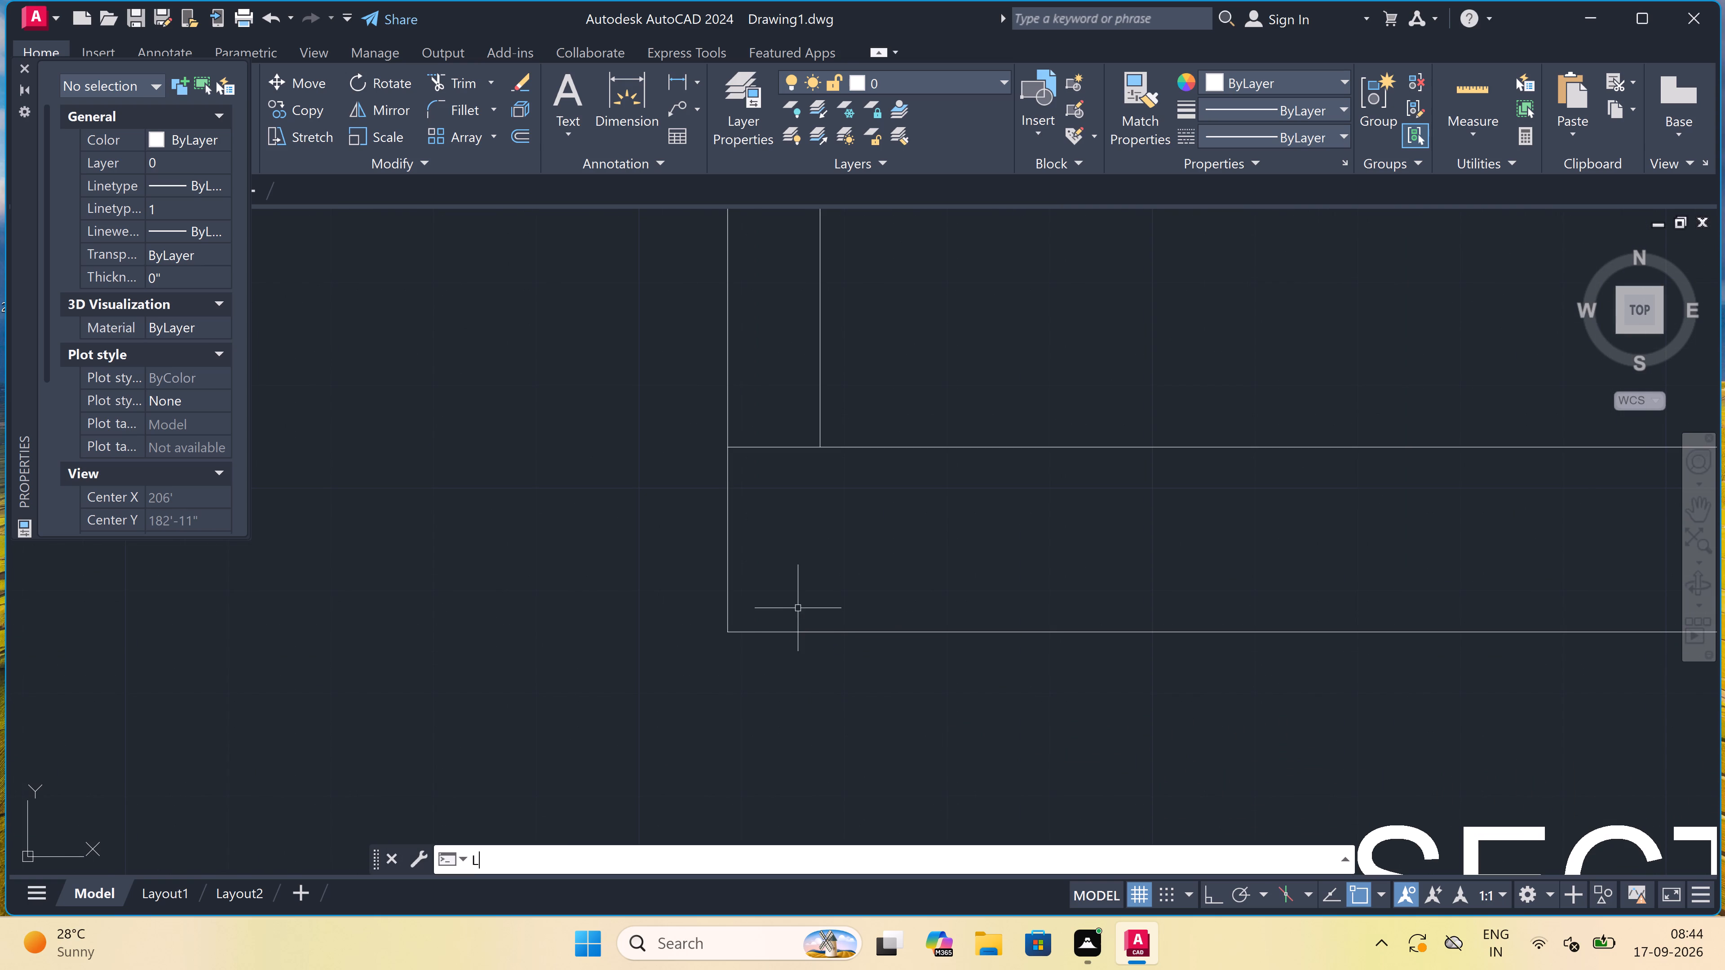
pyautogui.press('F8')
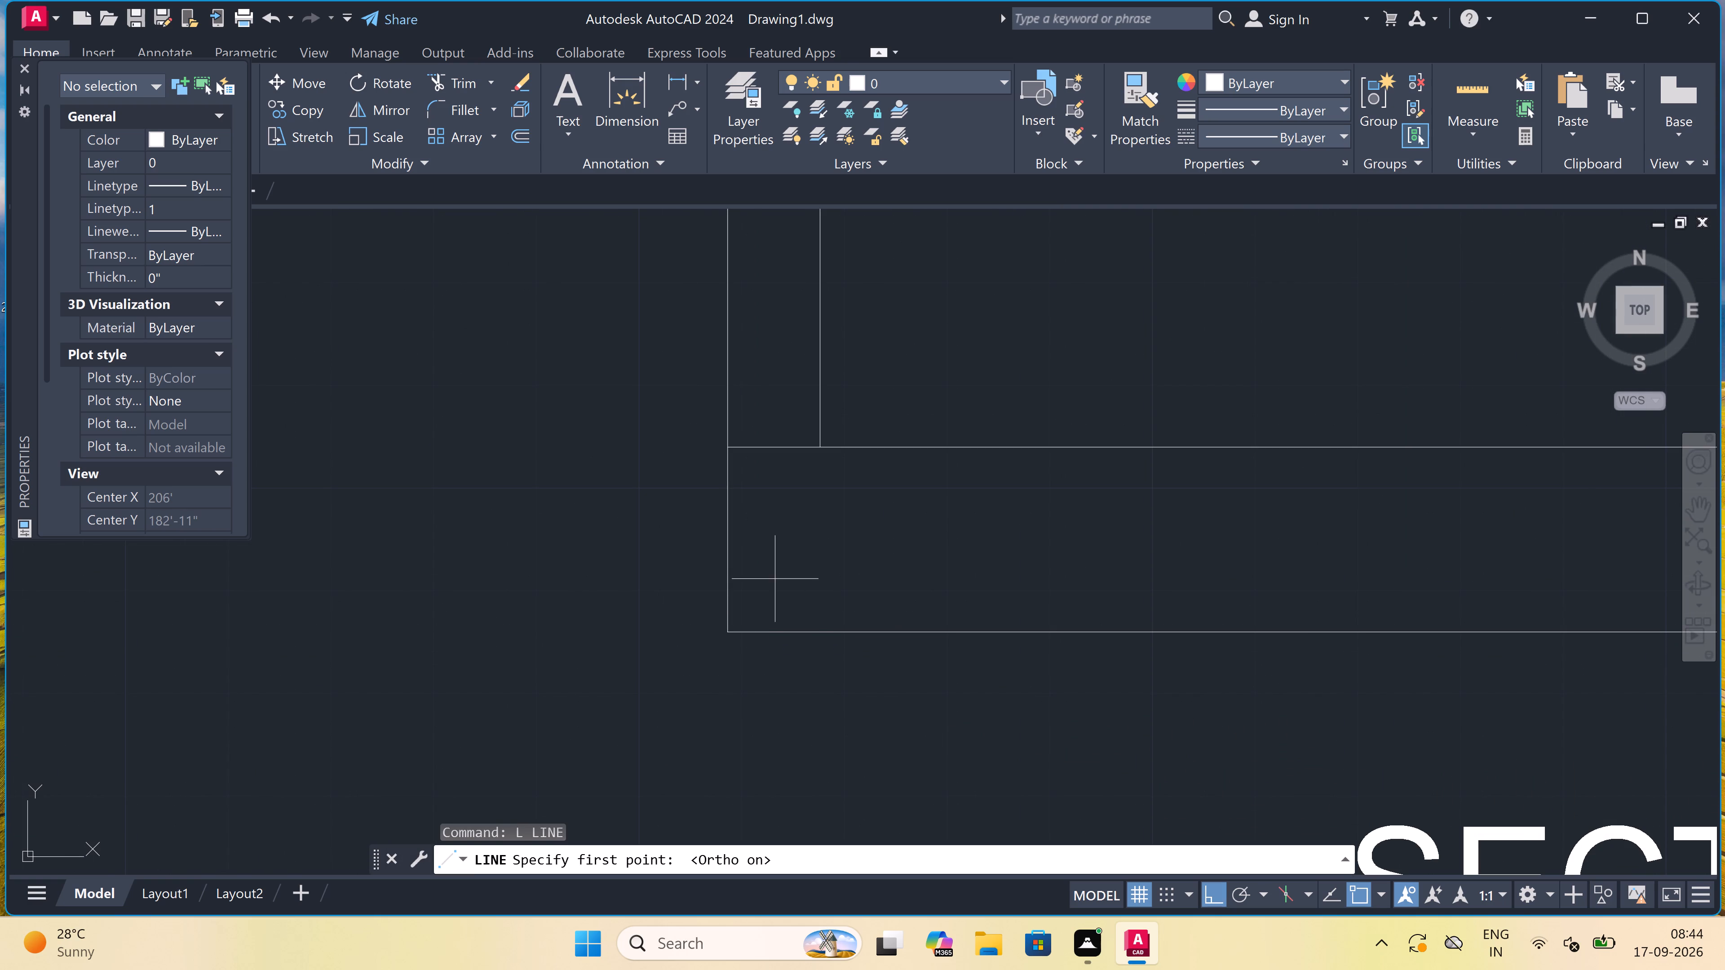
pyautogui.press('F8')
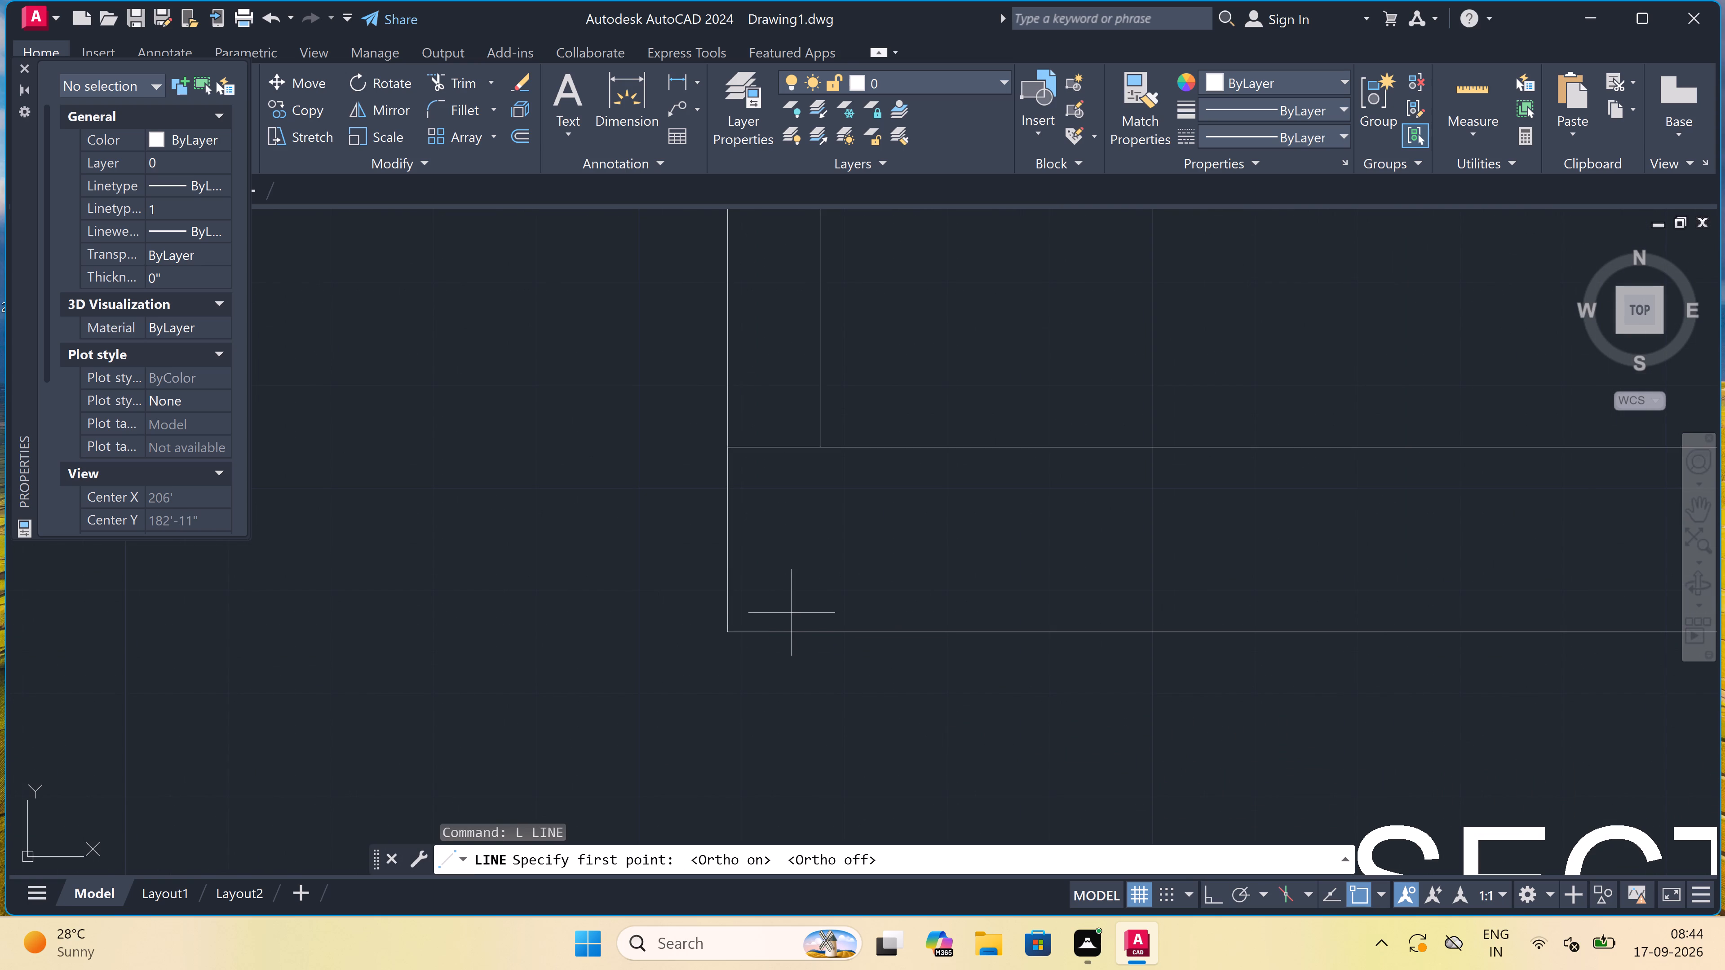
pyautogui.doubleClick(774, 586)
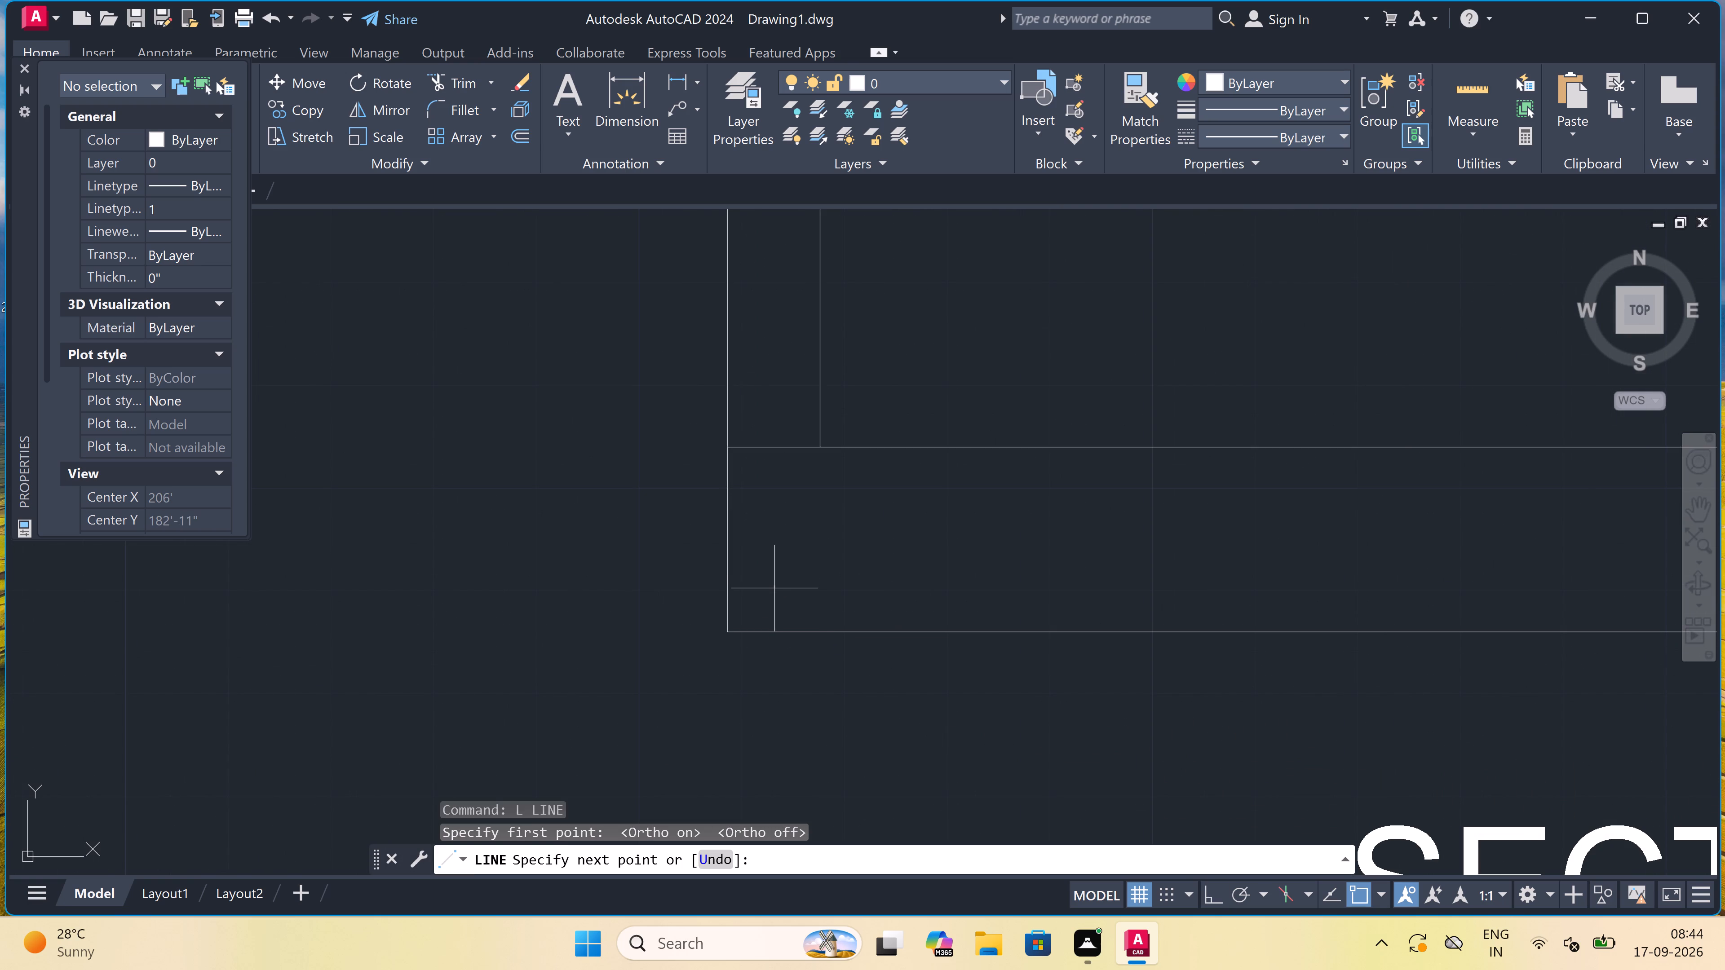
pyautogui.click(802, 601)
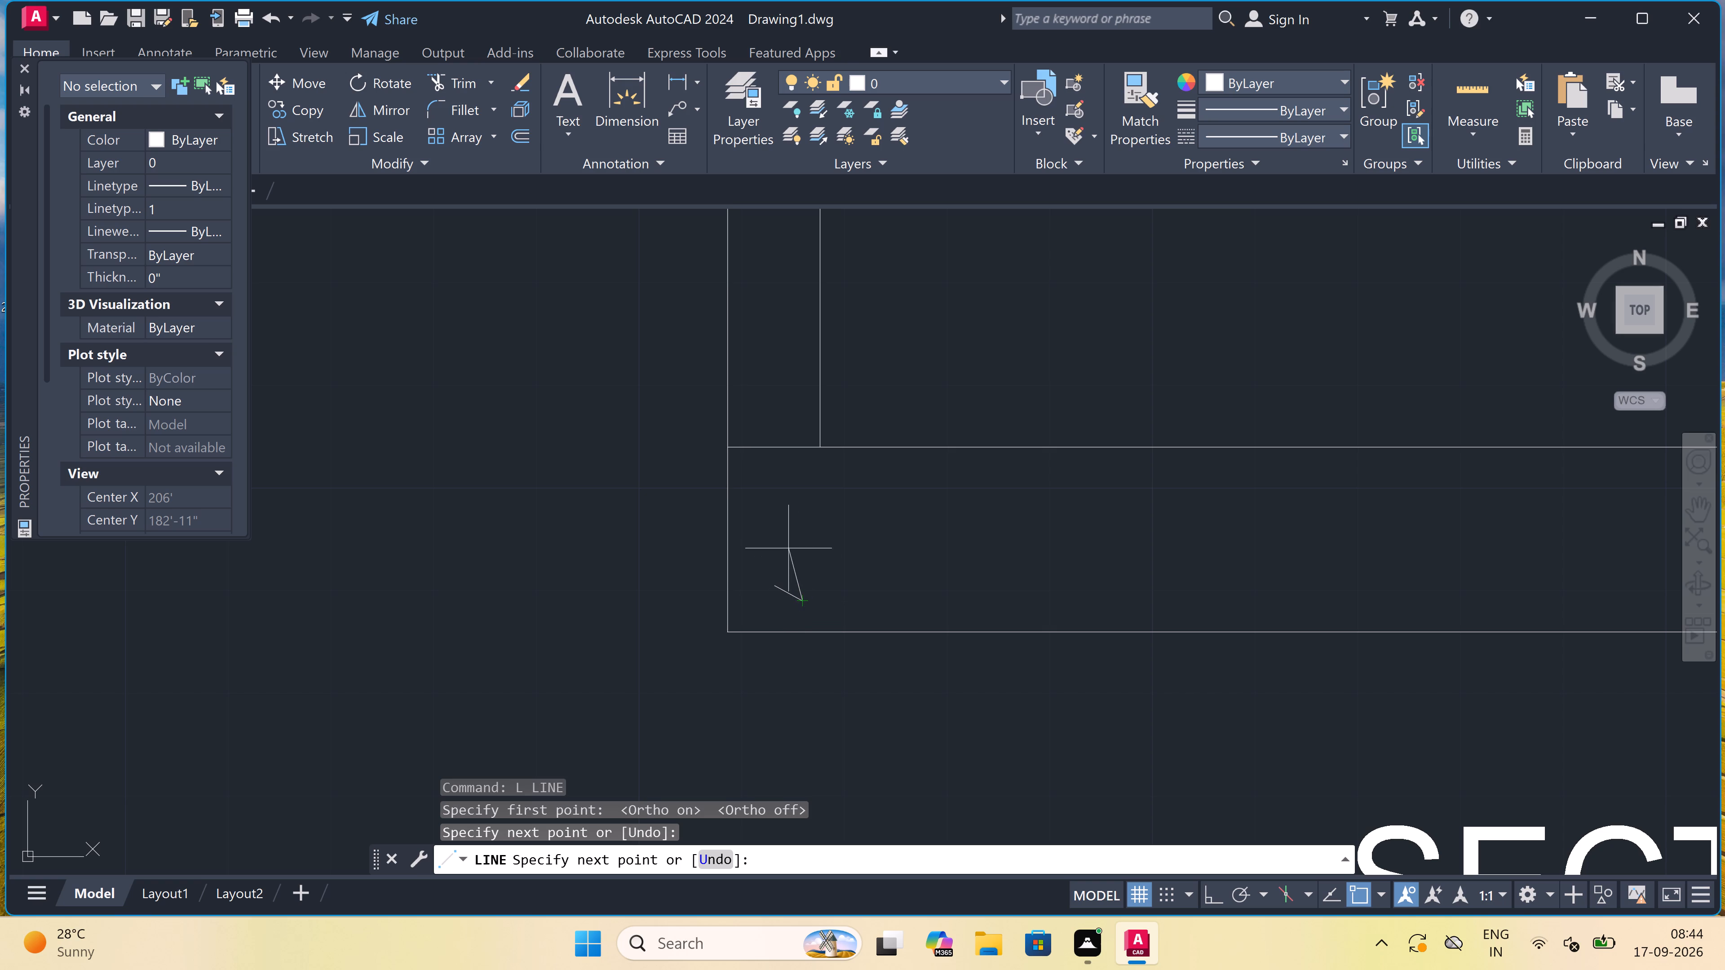
pyautogui.click(805, 569)
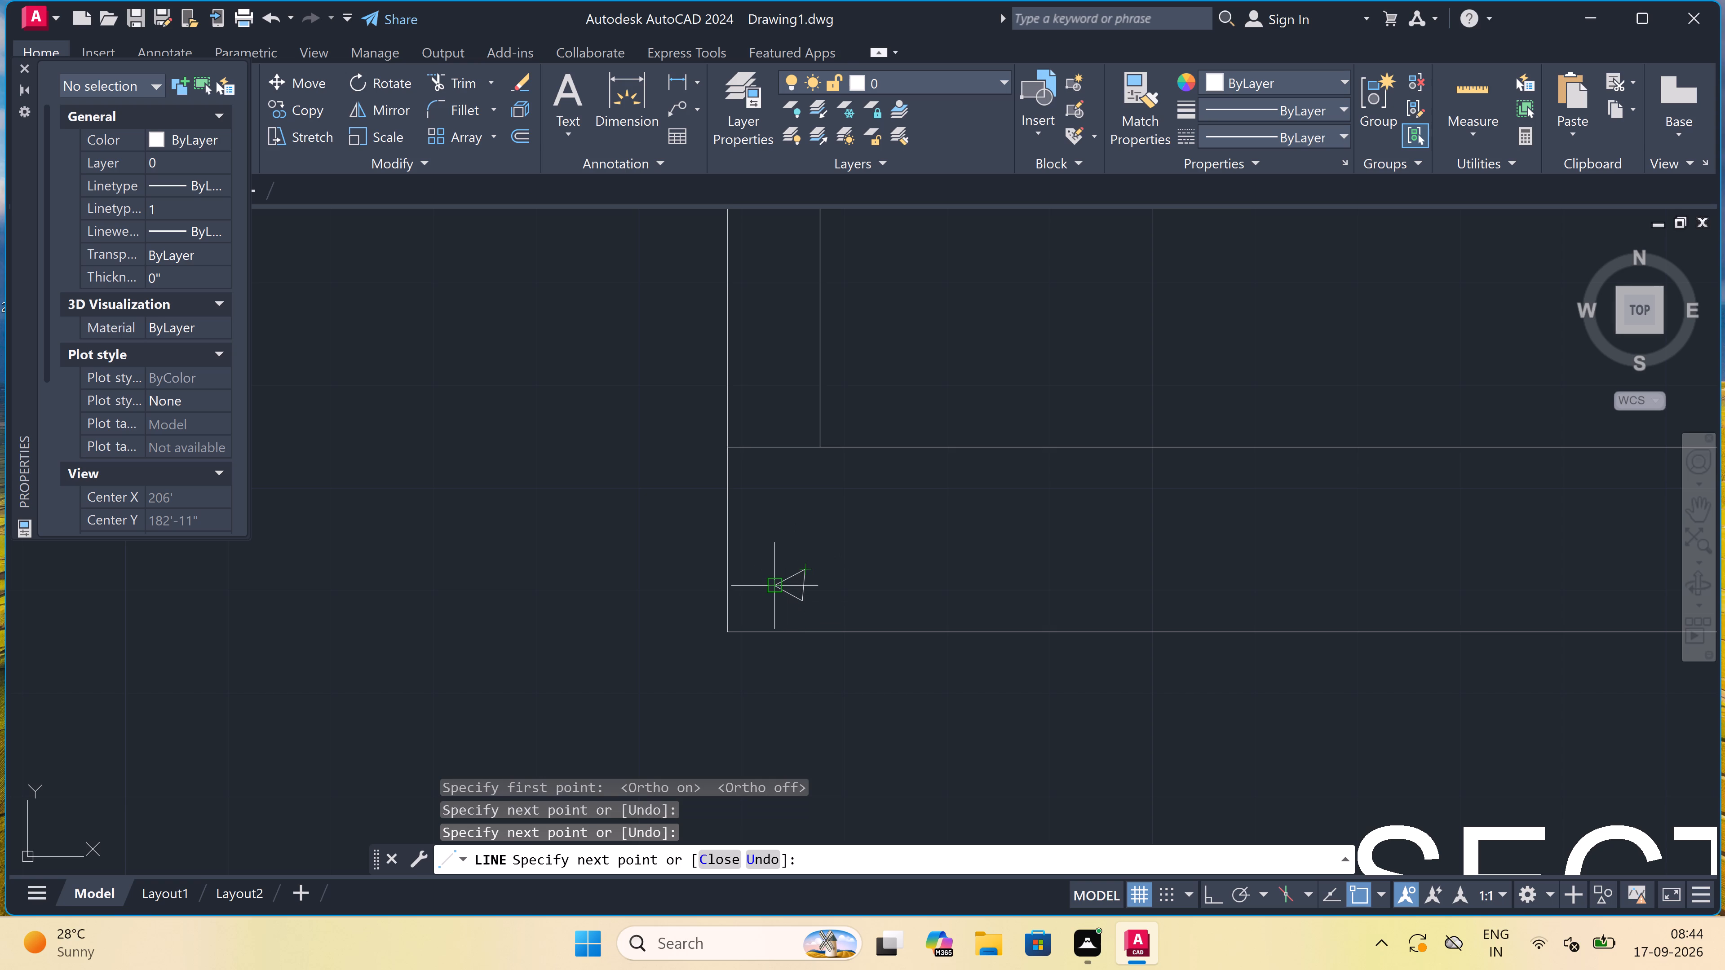
pyautogui.click(776, 582)
pyautogui.press('Escape')
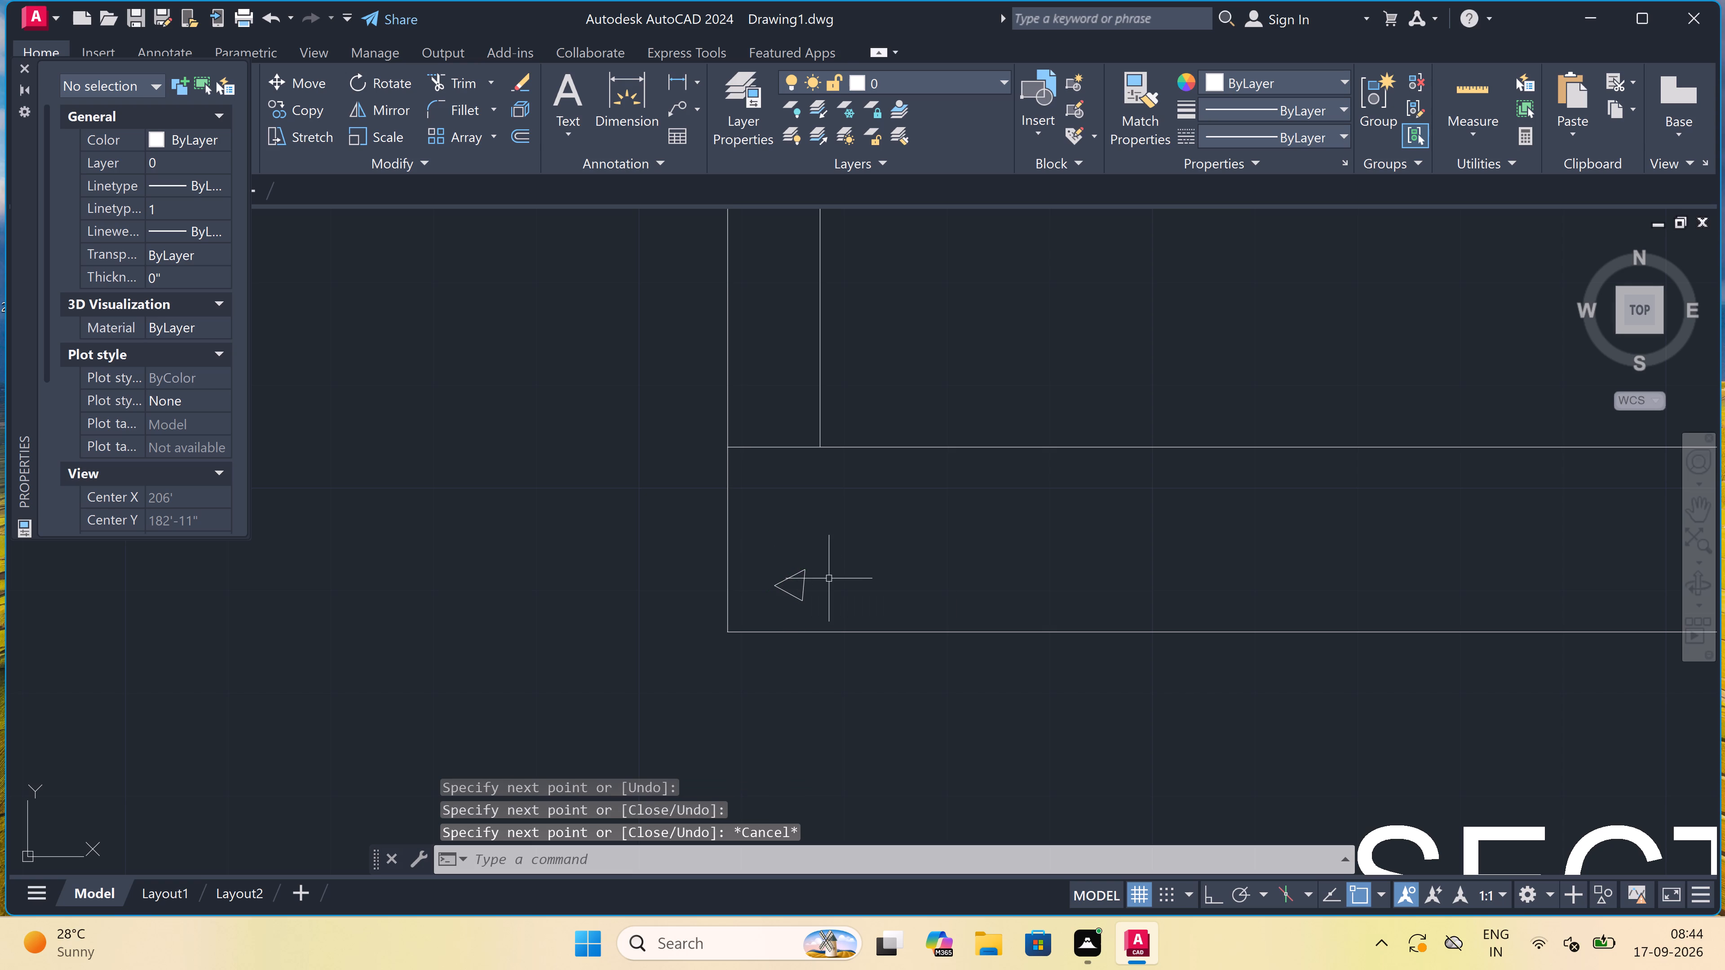
# Copy the small triangle to five scattered spots in the section's base slab, between its left end and the middle wall.
pyautogui.click(821, 565)
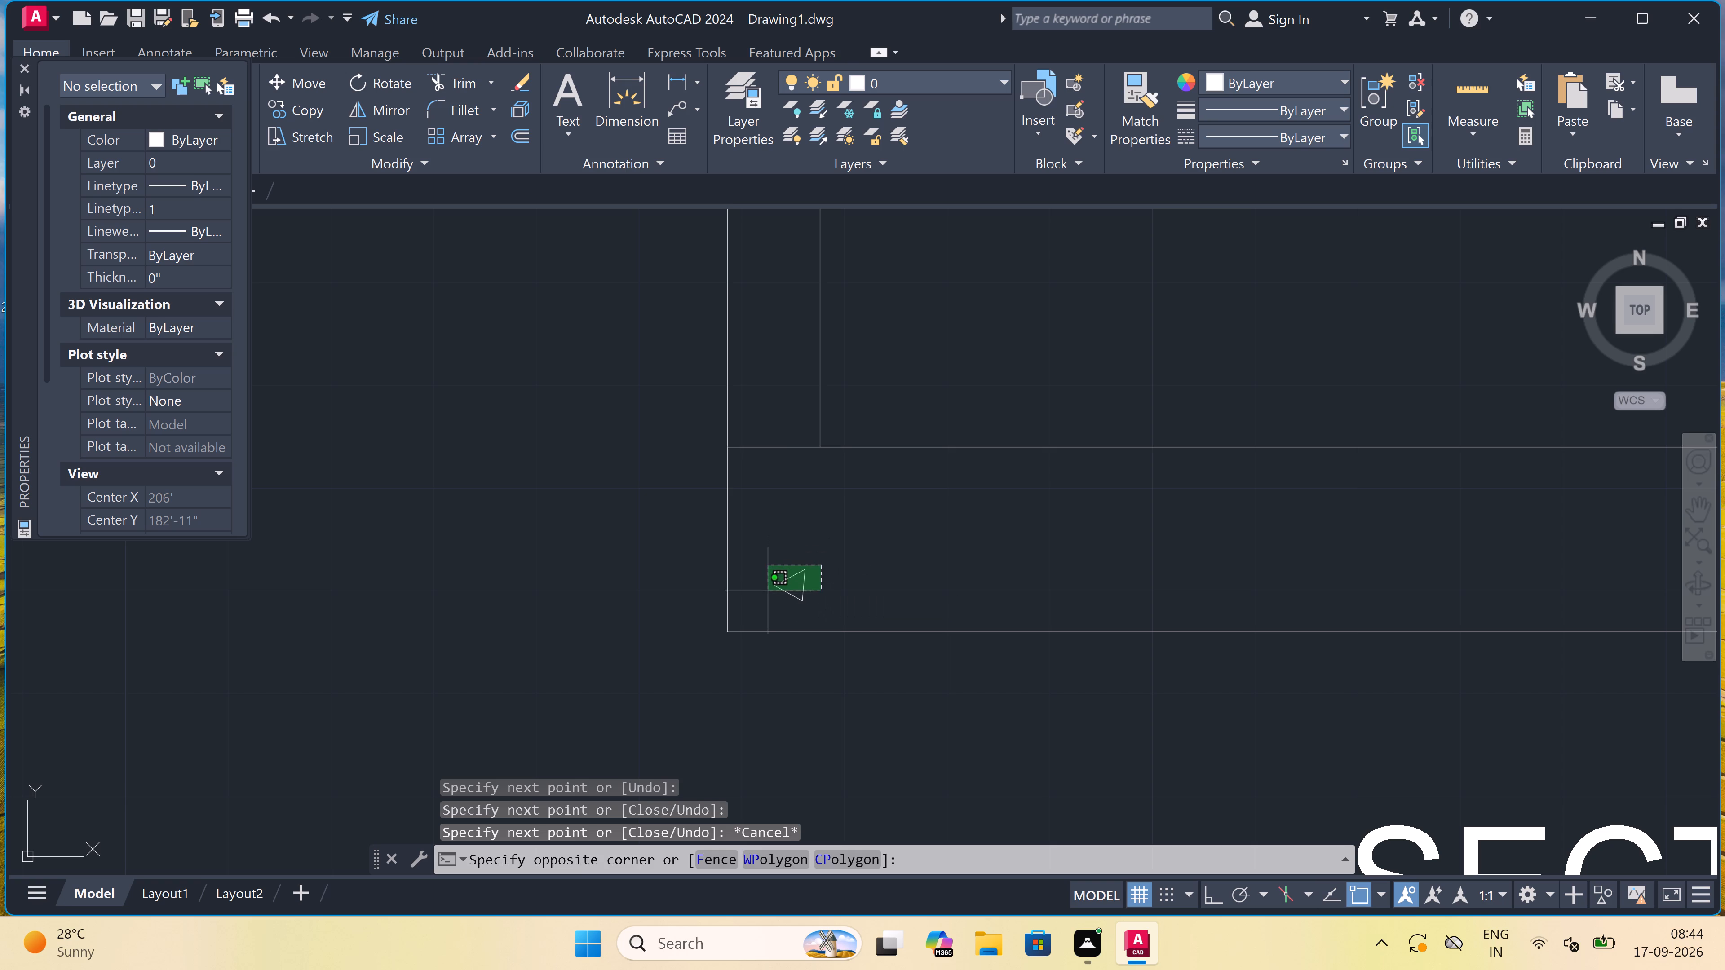
pyautogui.moveTo(769, 601); pyautogui.dragTo(769, 605)
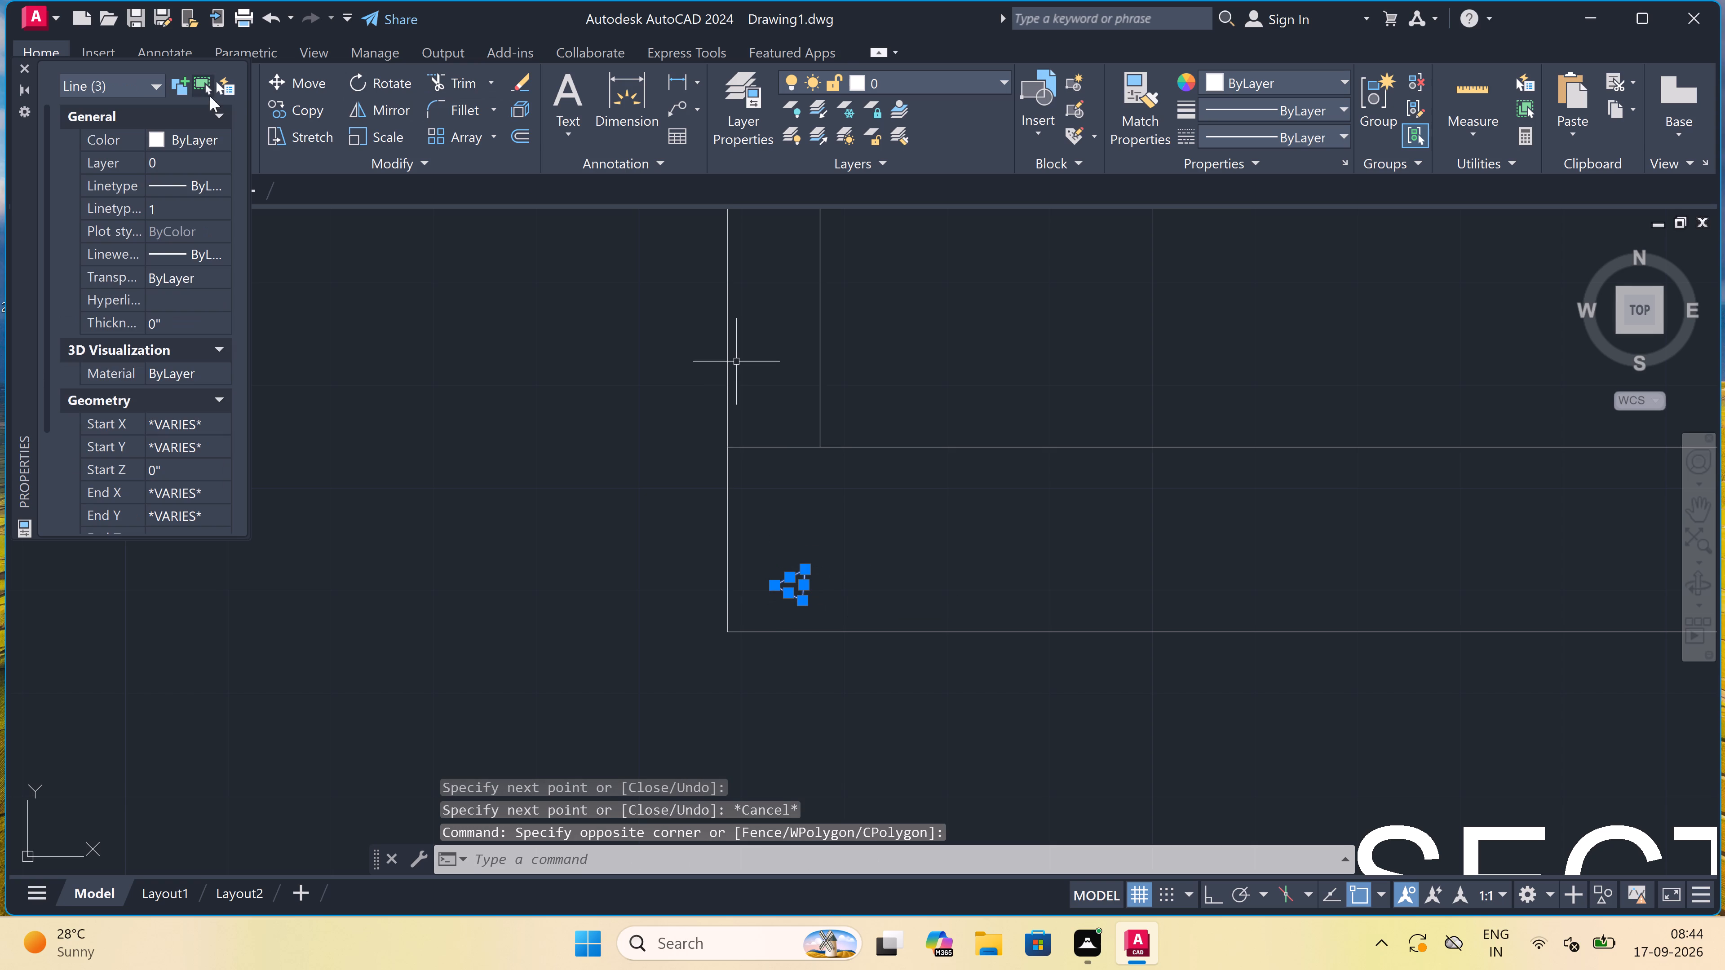
pyautogui.click(314, 103)
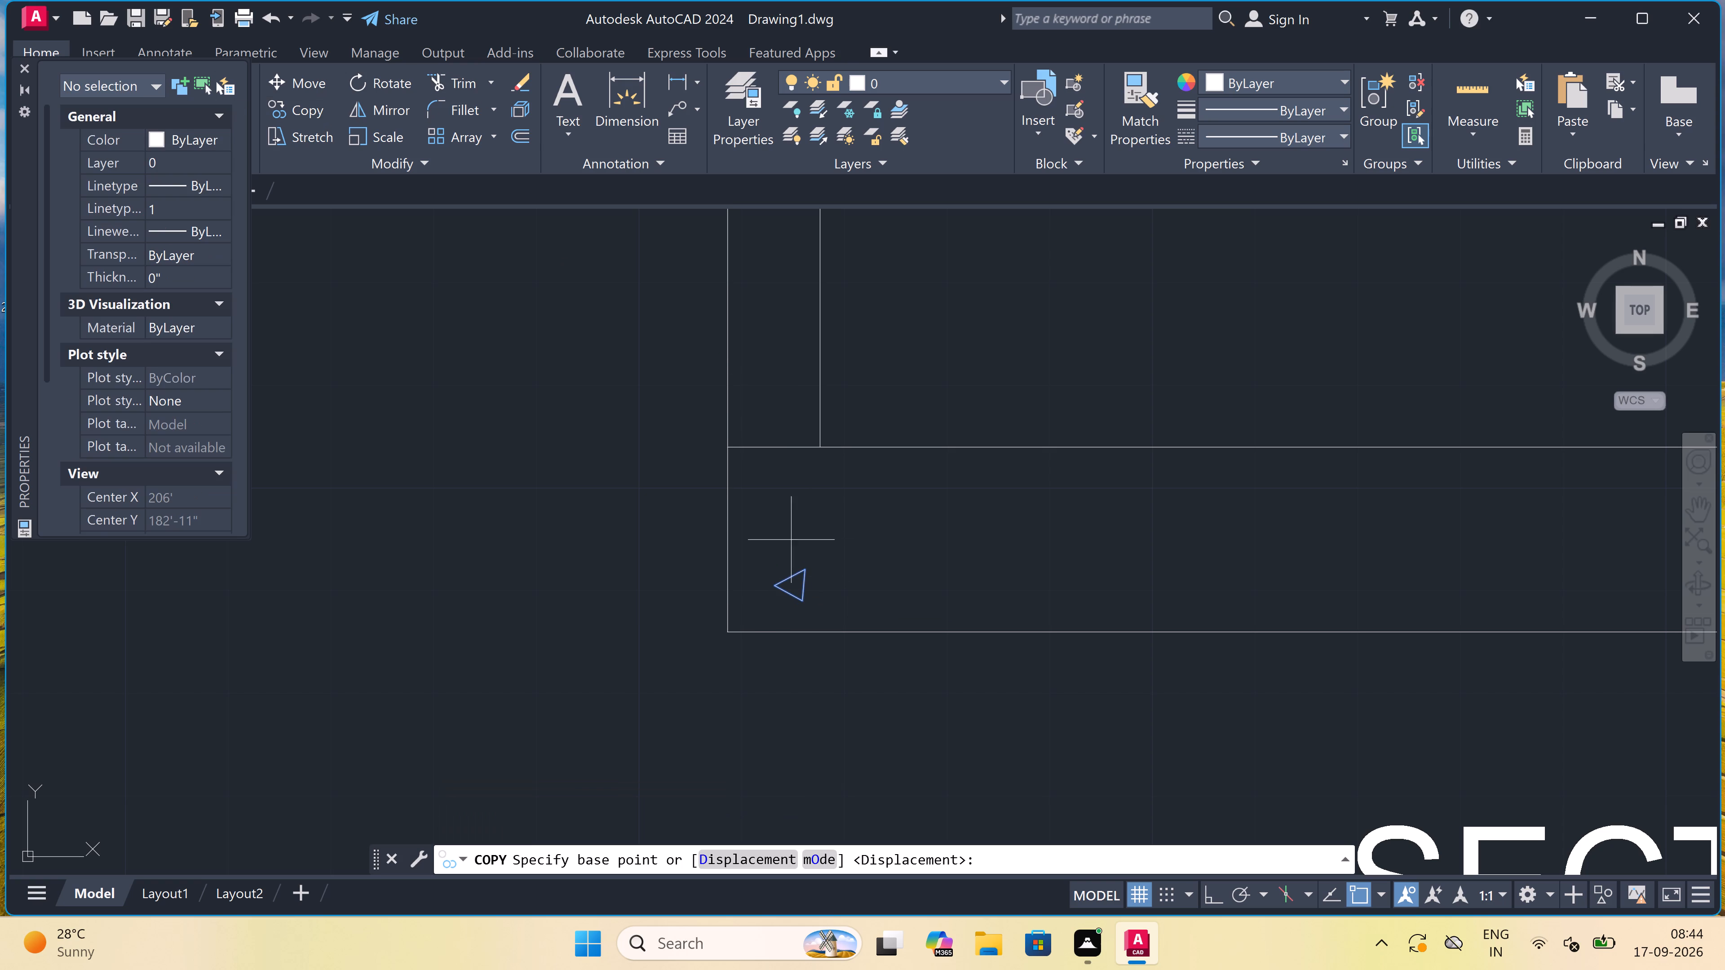
pyautogui.click(801, 586)
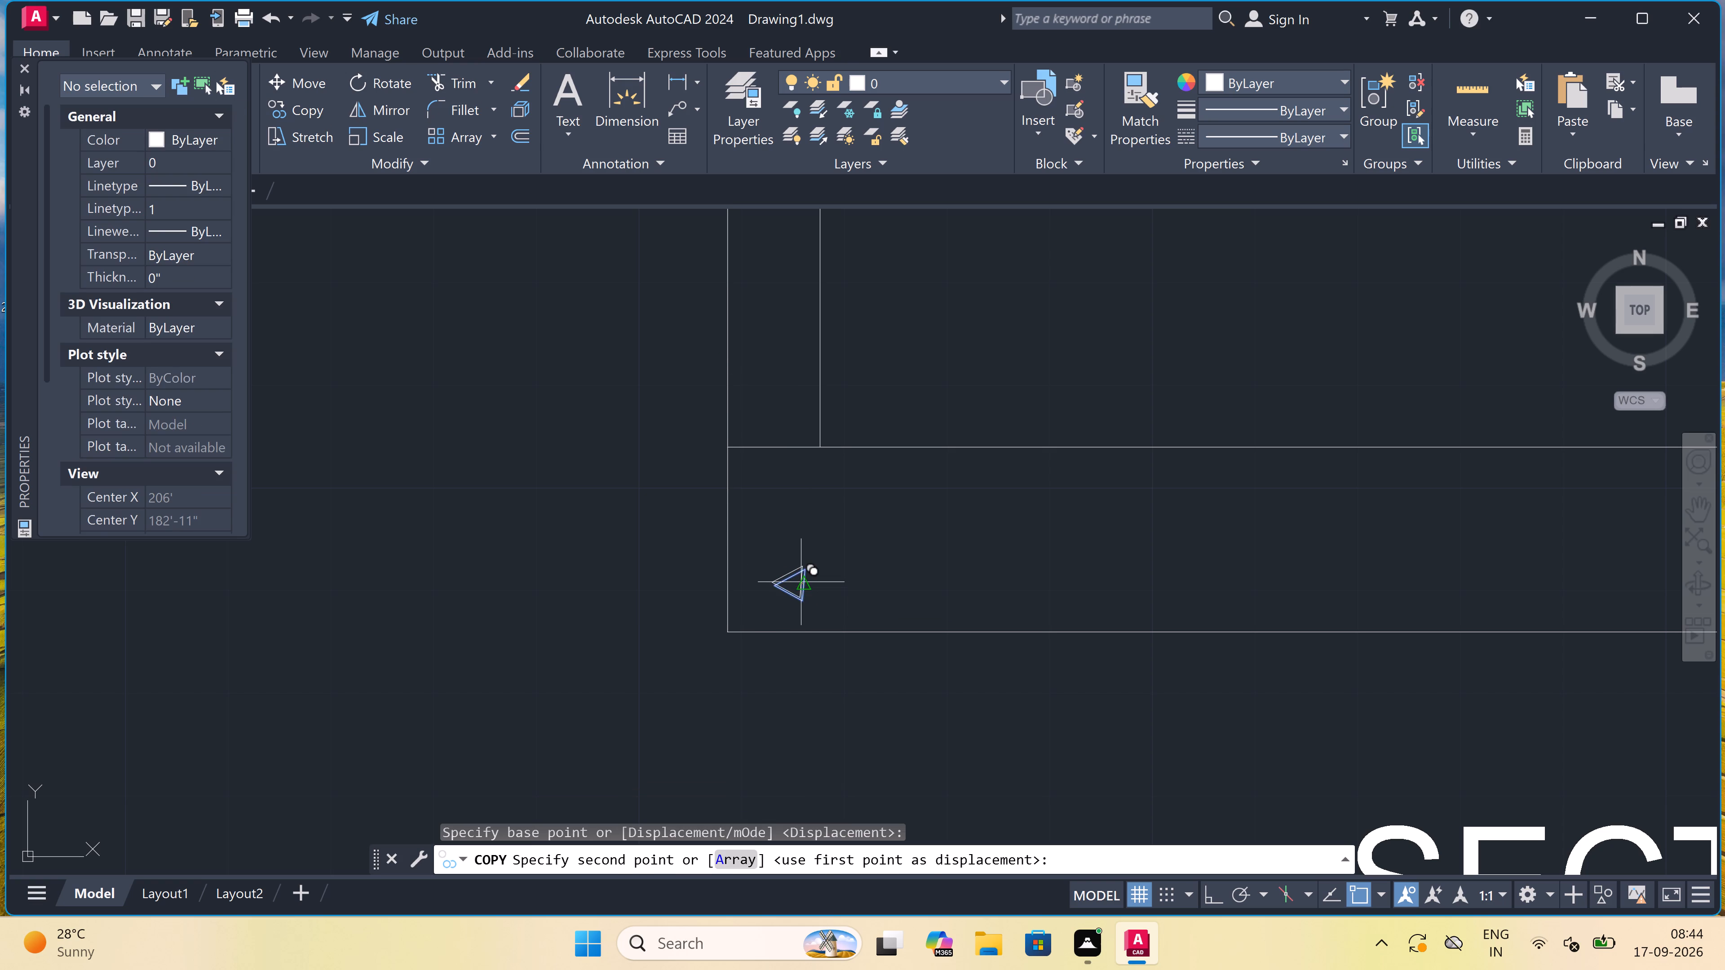
pyautogui.scroll(-2, 798, 549)
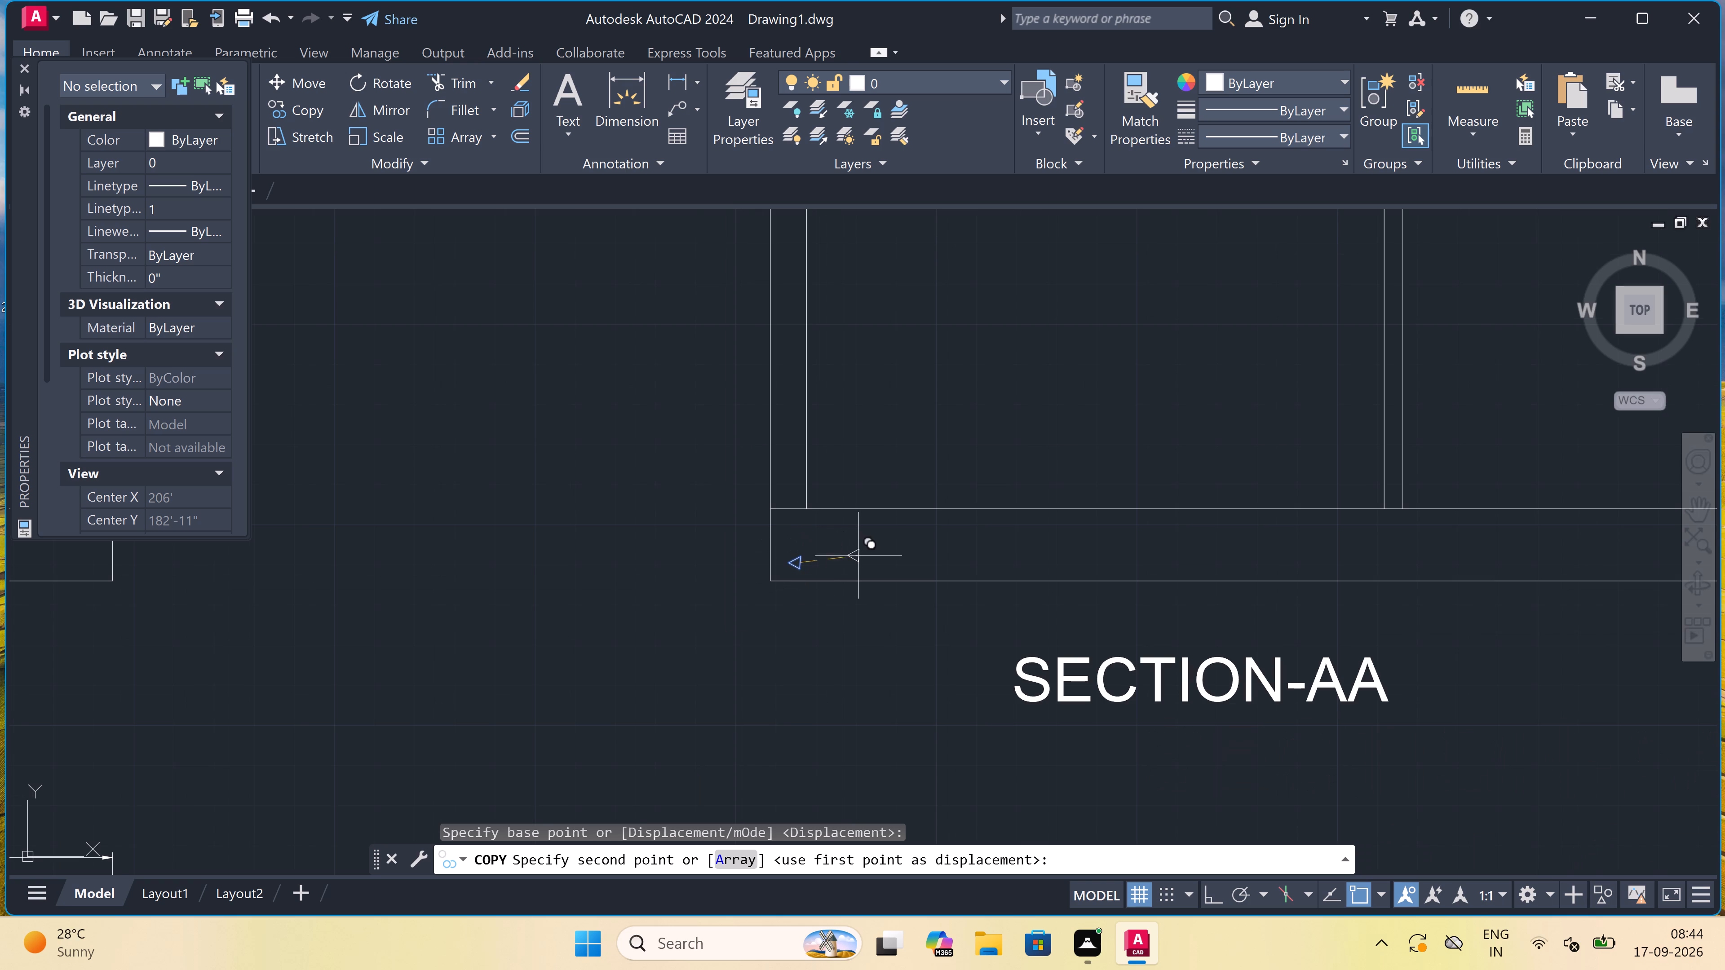
pyautogui.click(874, 538)
pyautogui.moveTo(874, 538); pyautogui.dragTo(880, 539)
pyautogui.moveTo(958, 550); pyautogui.dragTo(959, 551)
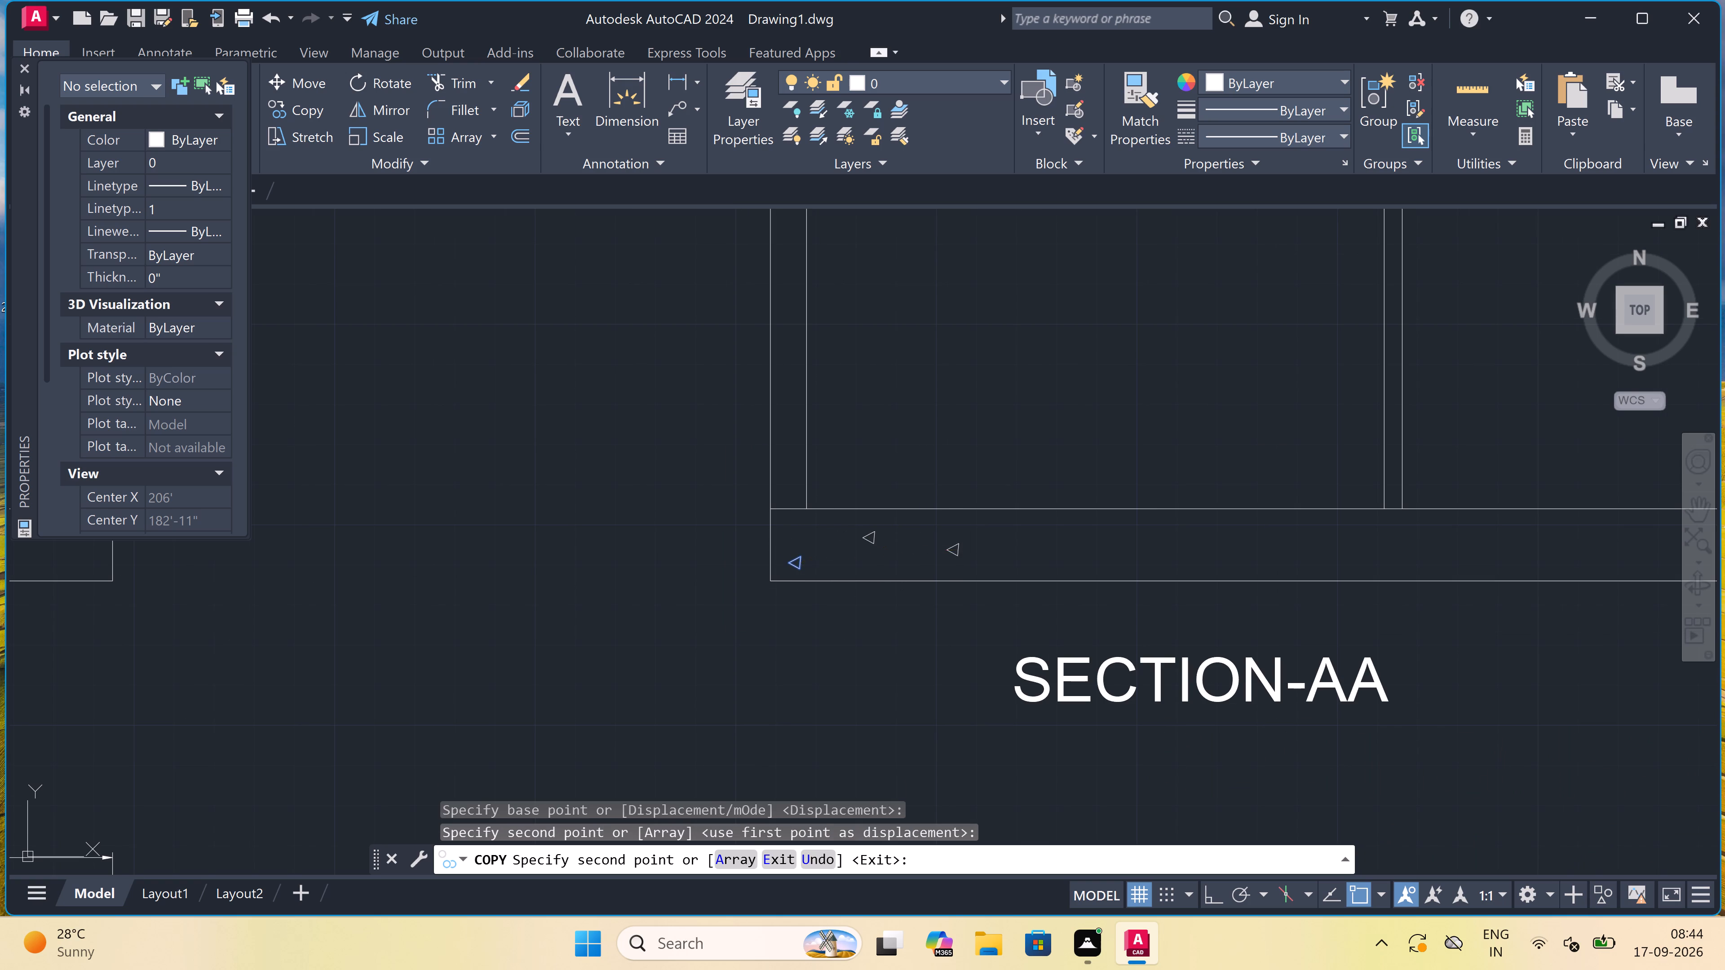
pyautogui.moveTo(959, 551); pyautogui.dragTo(965, 552)
pyautogui.click(1261, 547)
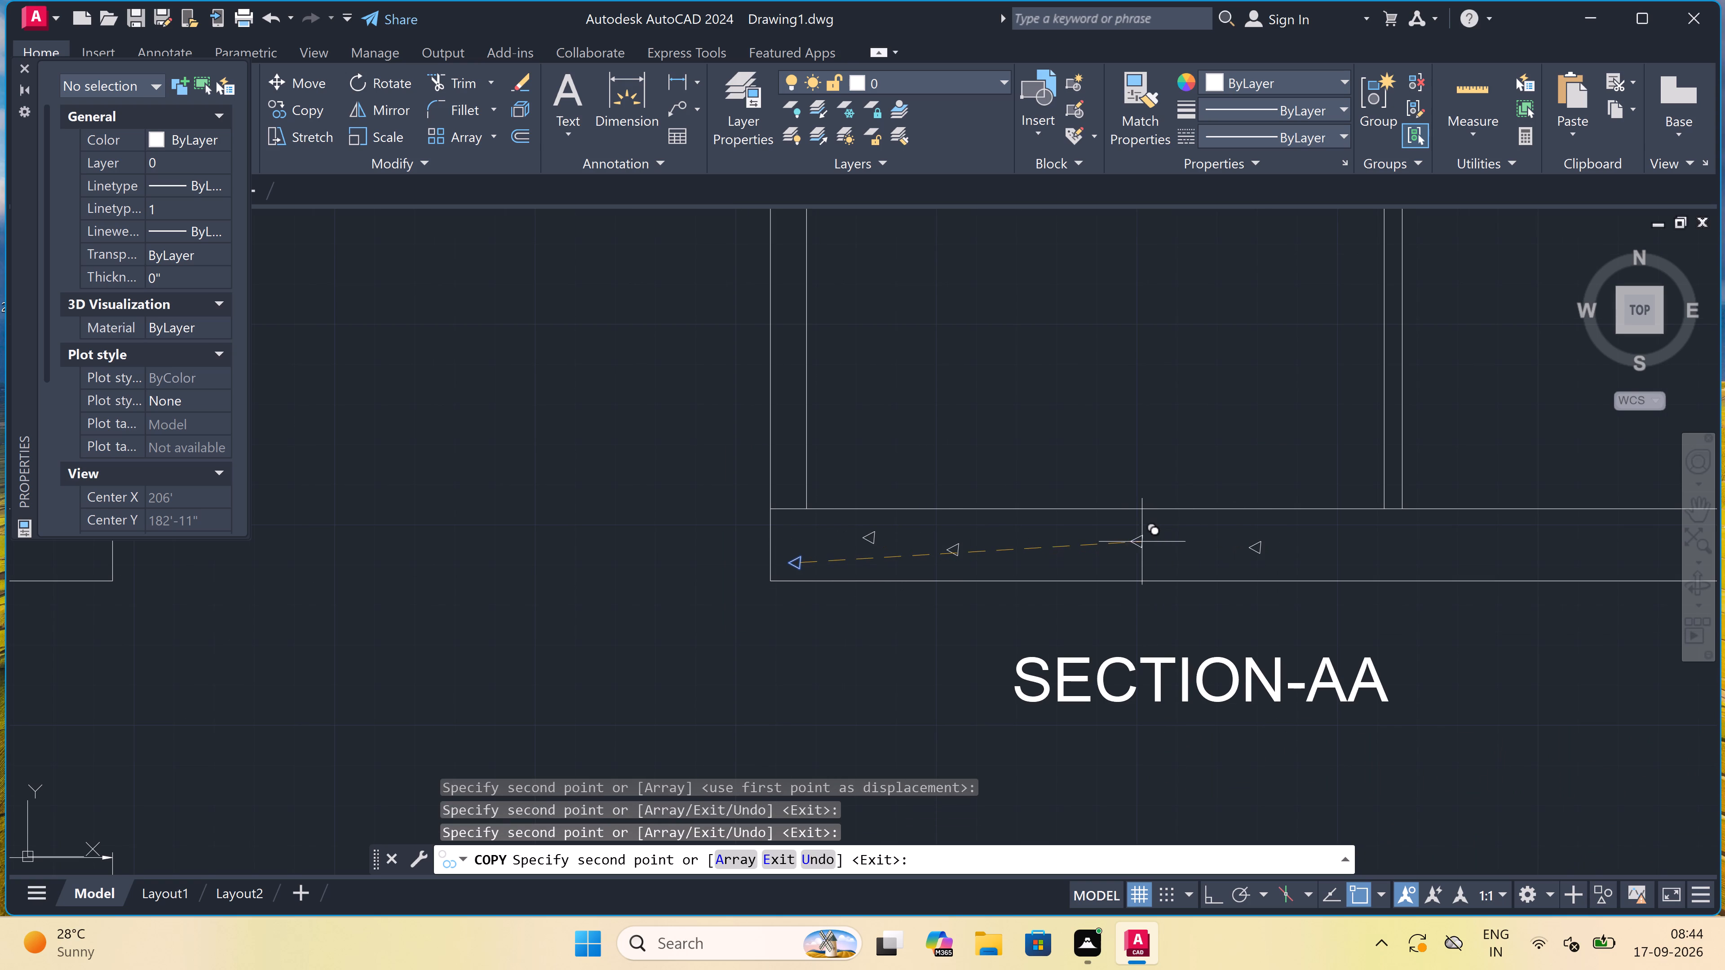
pyautogui.click(1139, 537)
pyautogui.click(1060, 545)
pyautogui.scroll(-3, 1060, 545)
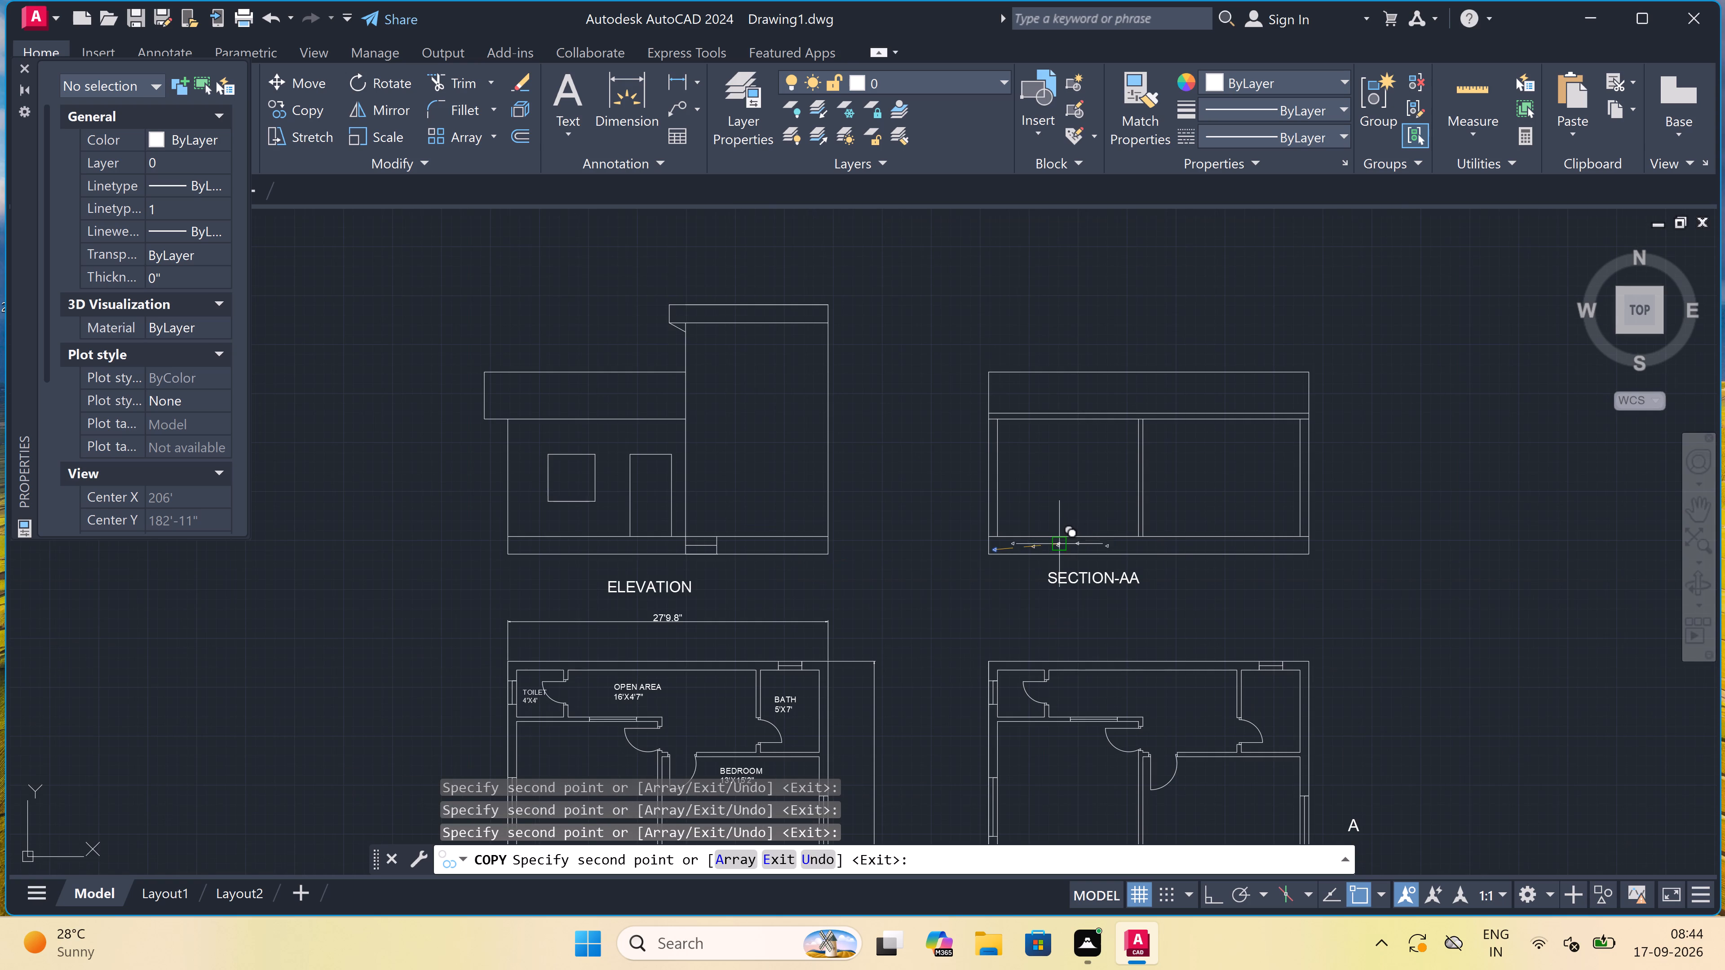
# Place five more scattered triangle copies in the base slab, around and just to the right of the section's middle wall.
pyautogui.scroll(3, 1173, 565)
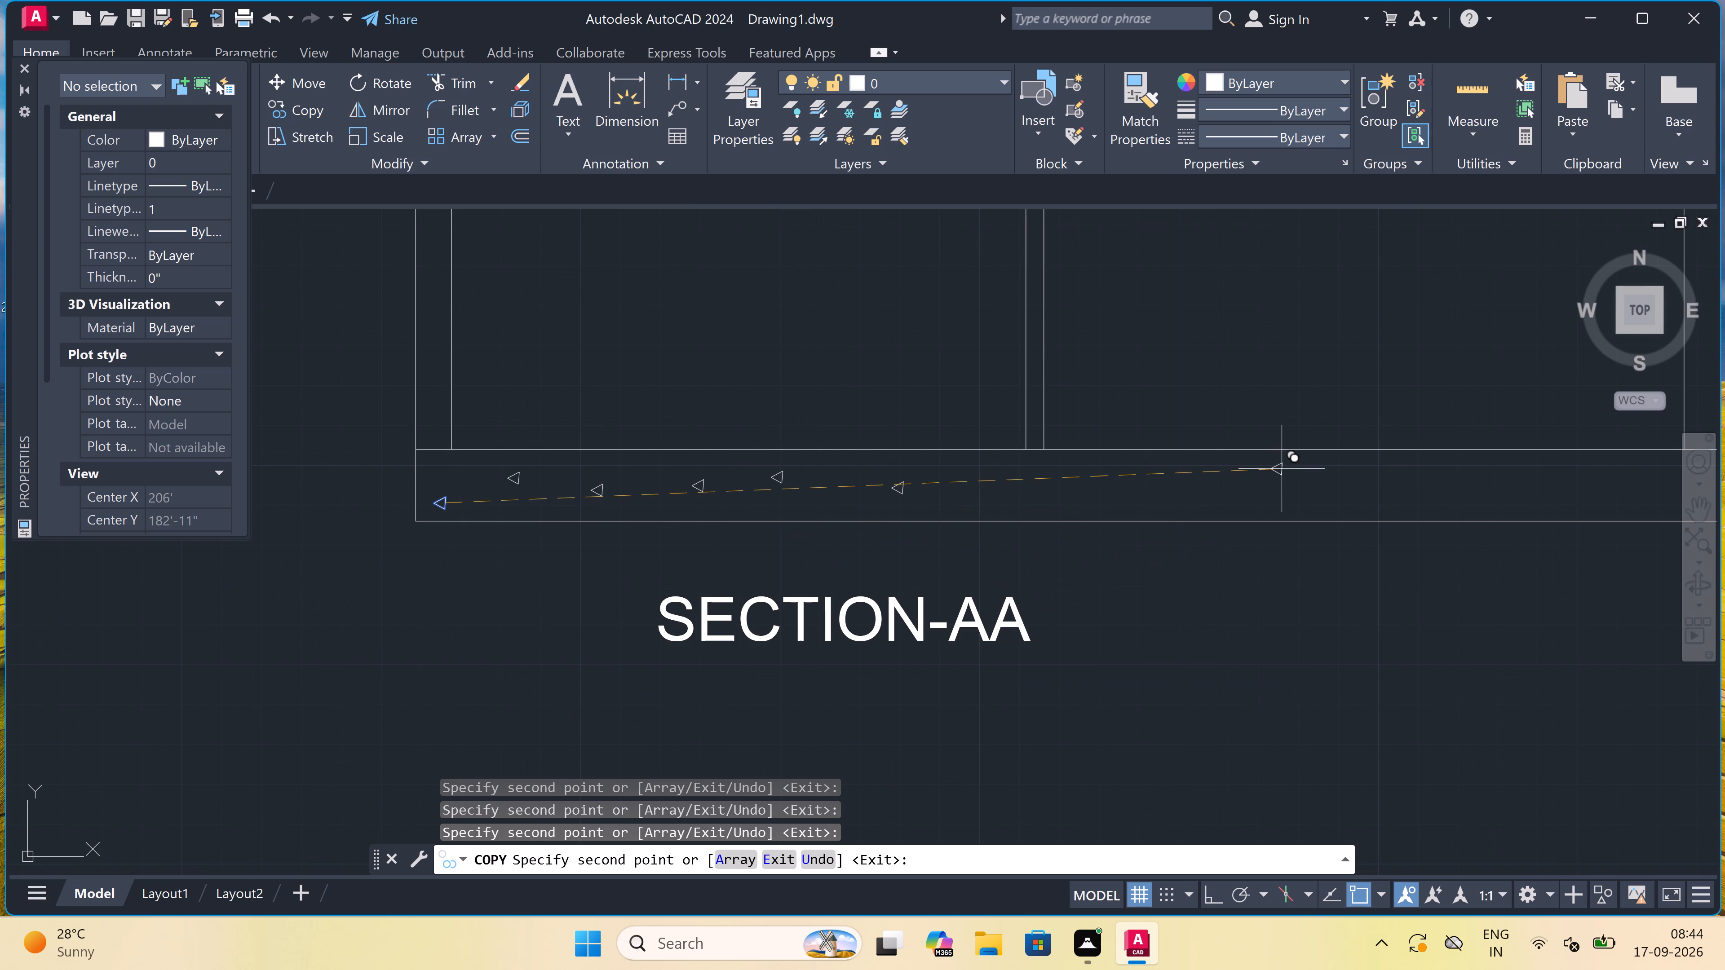
pyautogui.click(1288, 465)
pyautogui.click(1092, 479)
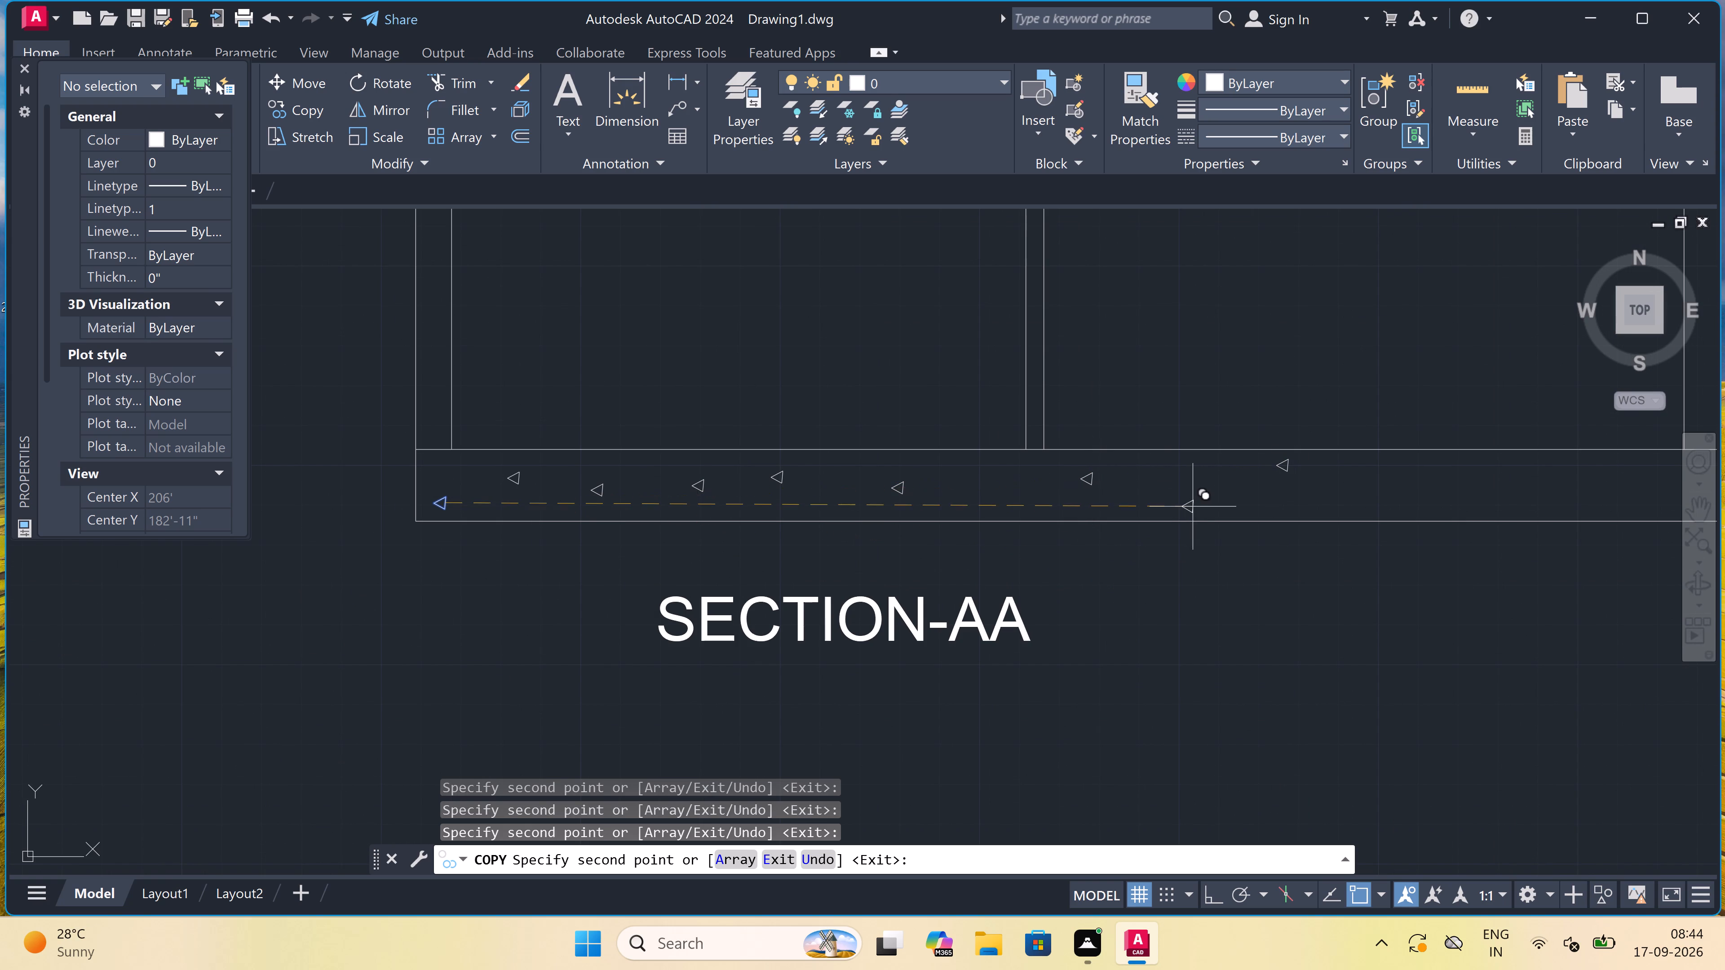
pyautogui.doubleClick(1193, 504)
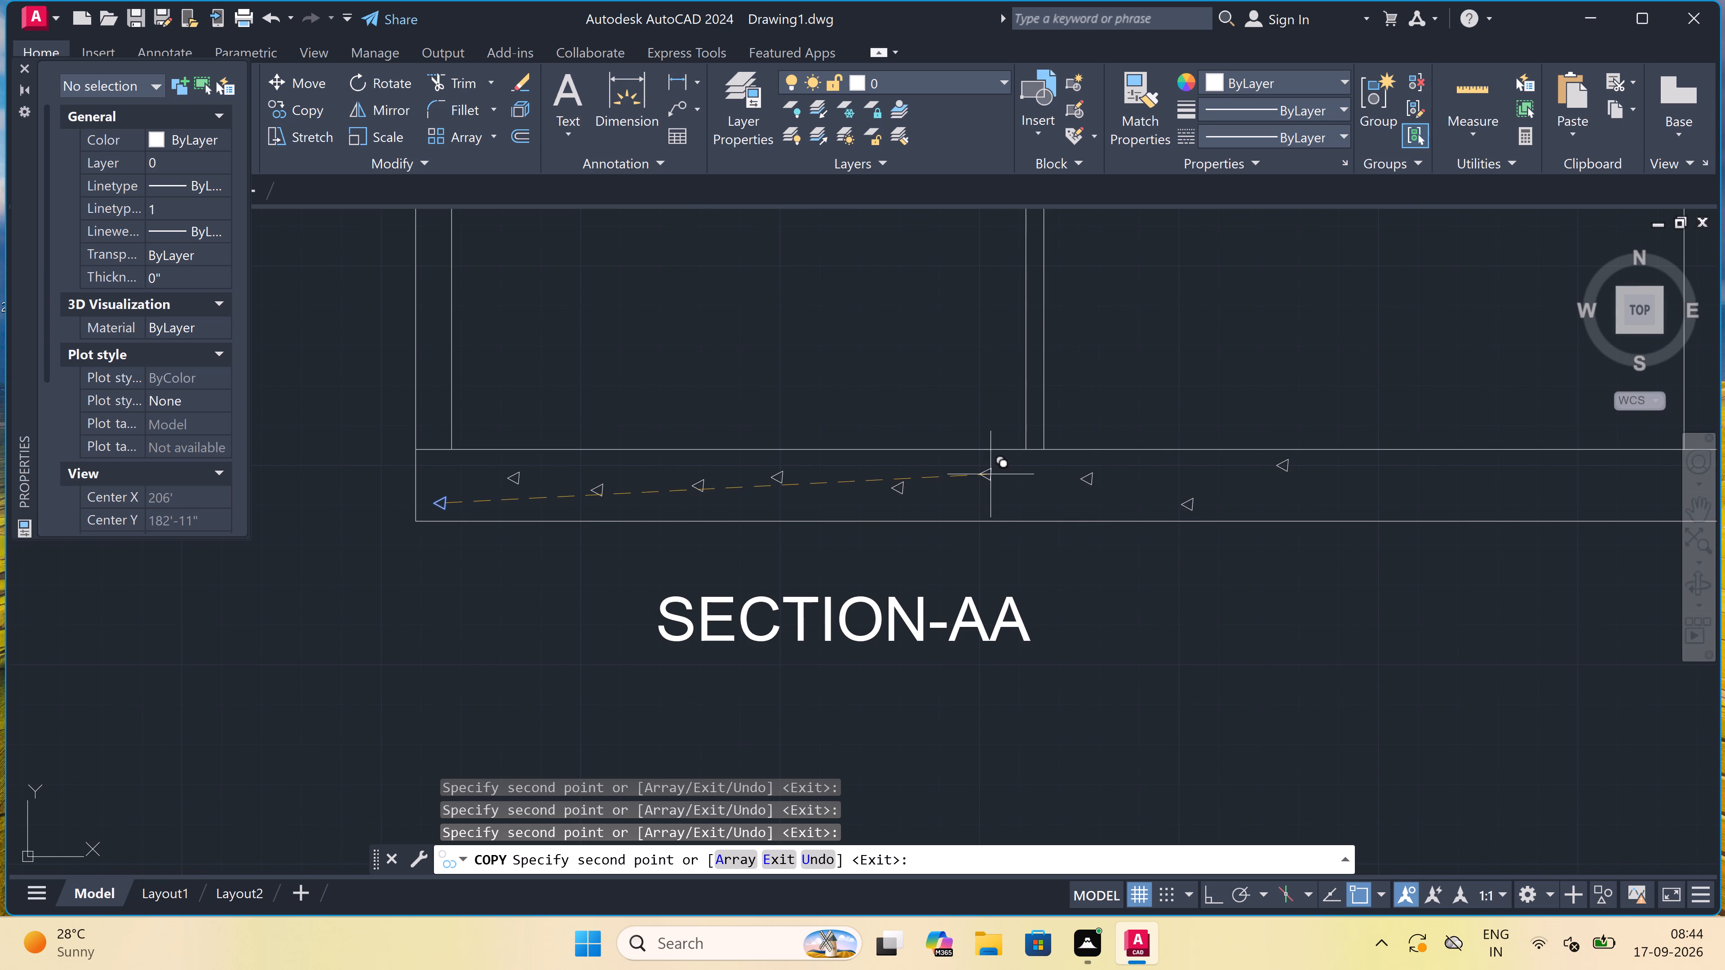
pyautogui.click(991, 468)
pyautogui.scroll(-4, 960, 497)
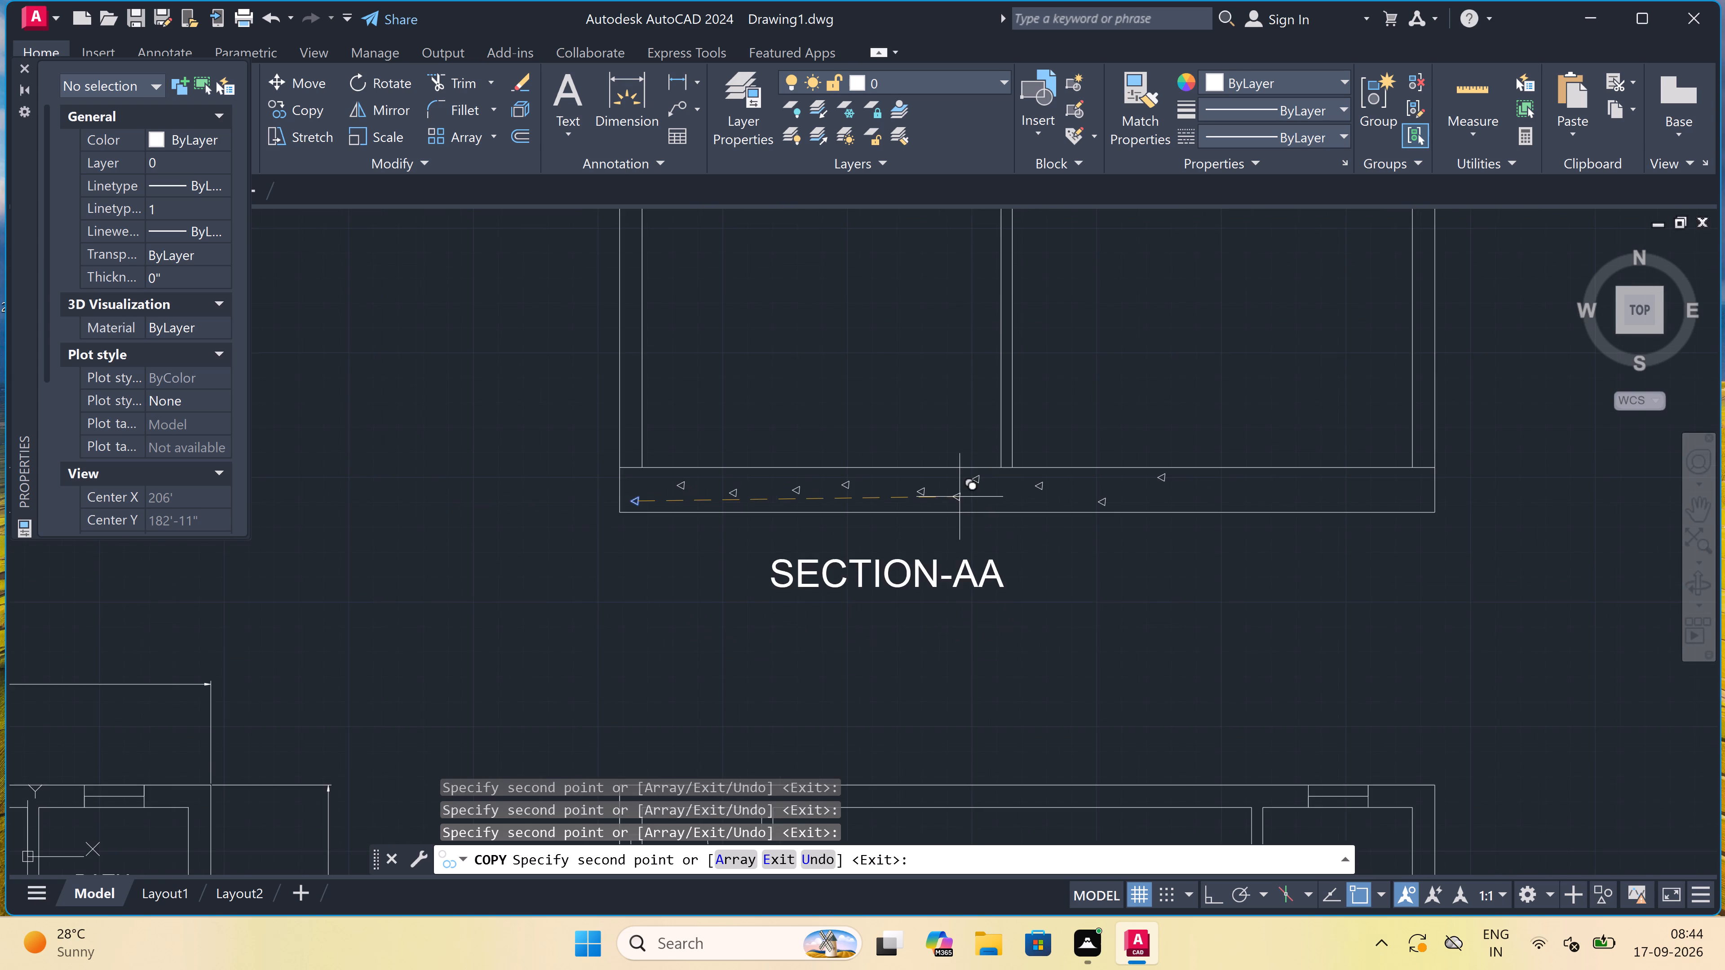
pyautogui.scroll(4, 1053, 492)
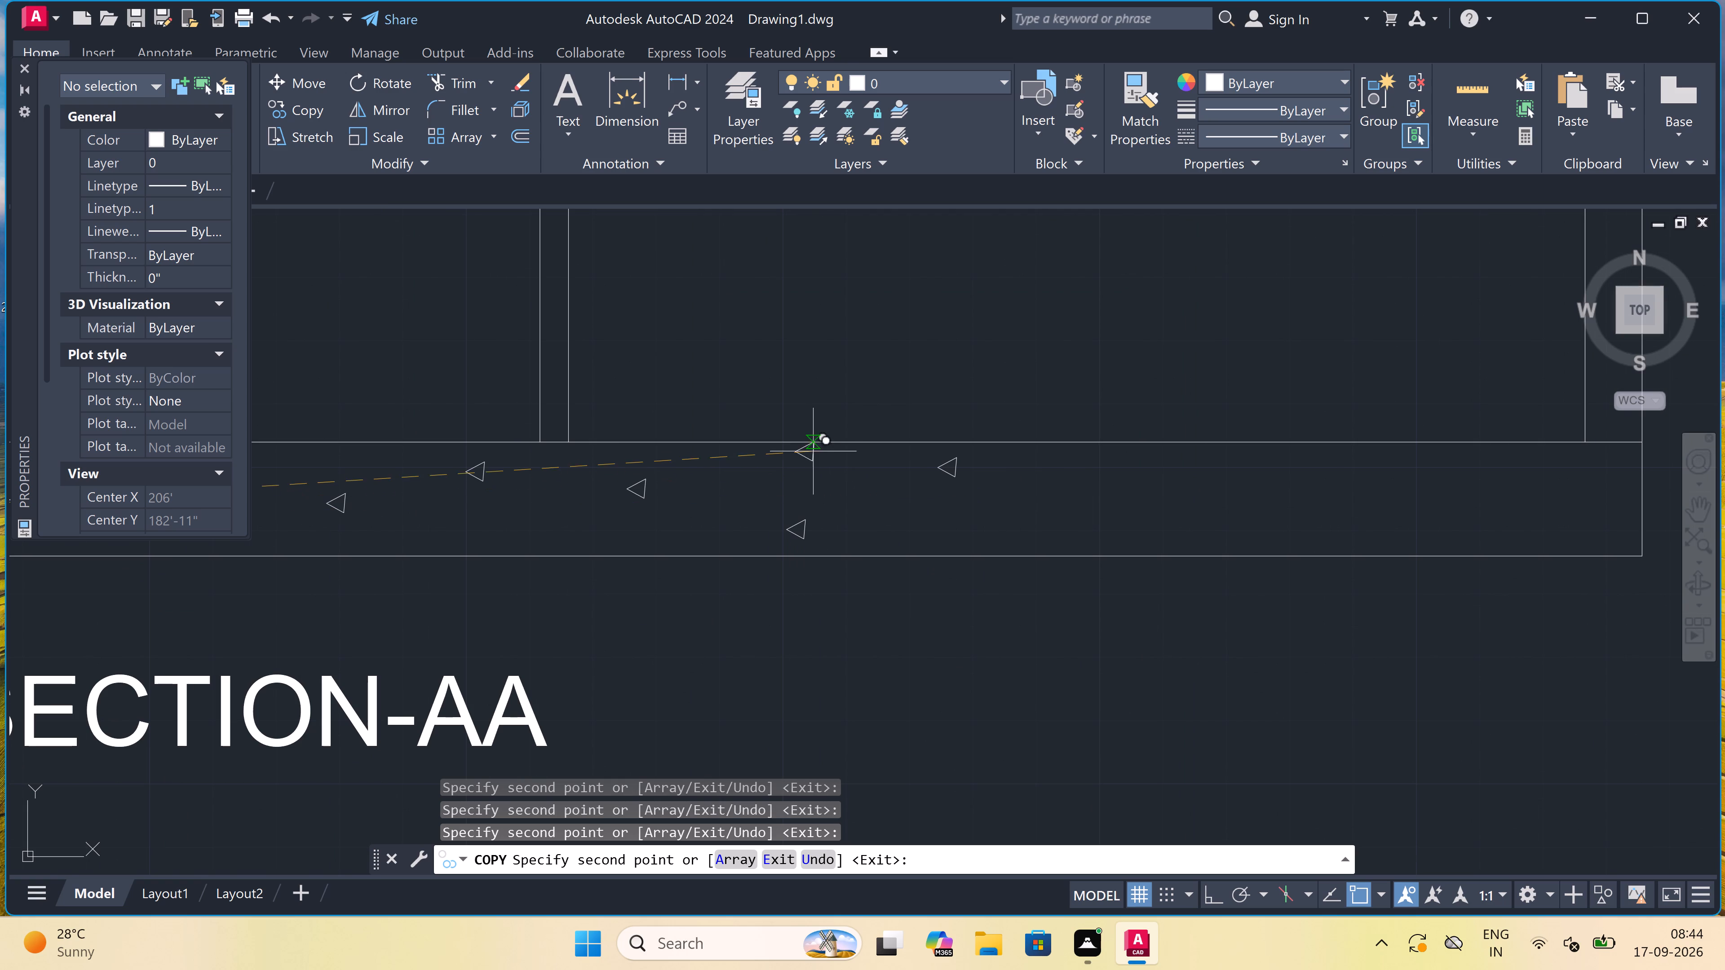
pyautogui.scroll(3, 796, 463)
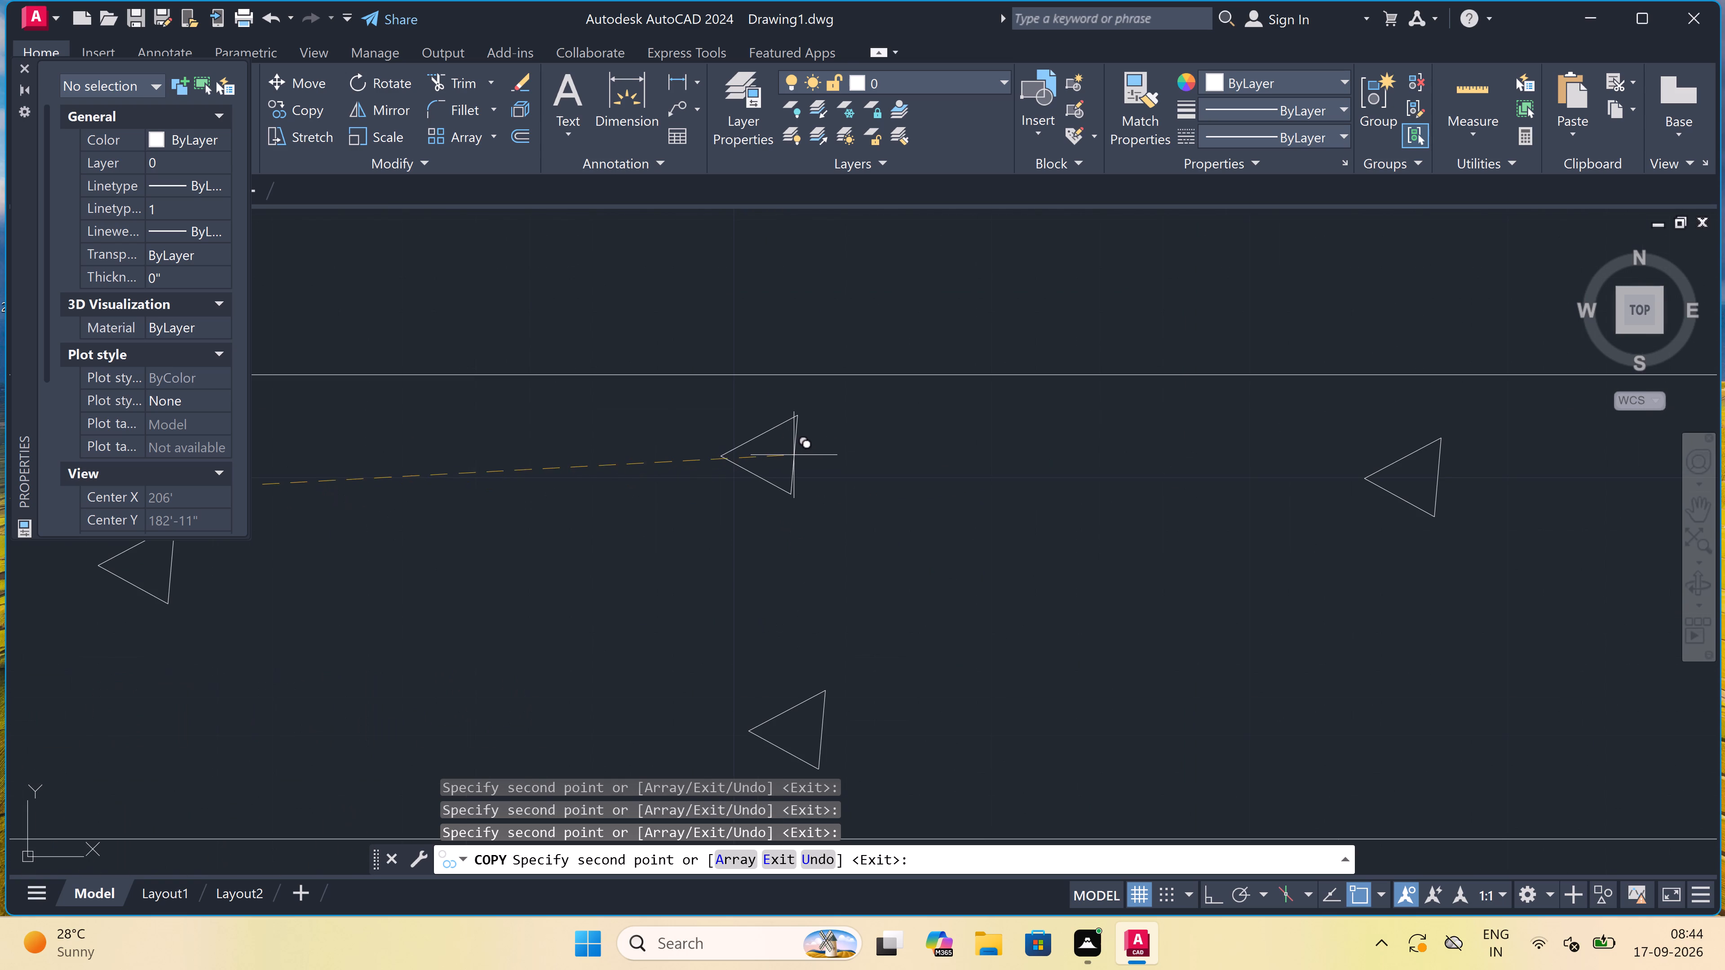
pyautogui.doubleClick(779, 436)
pyautogui.scroll(-3, 779, 436)
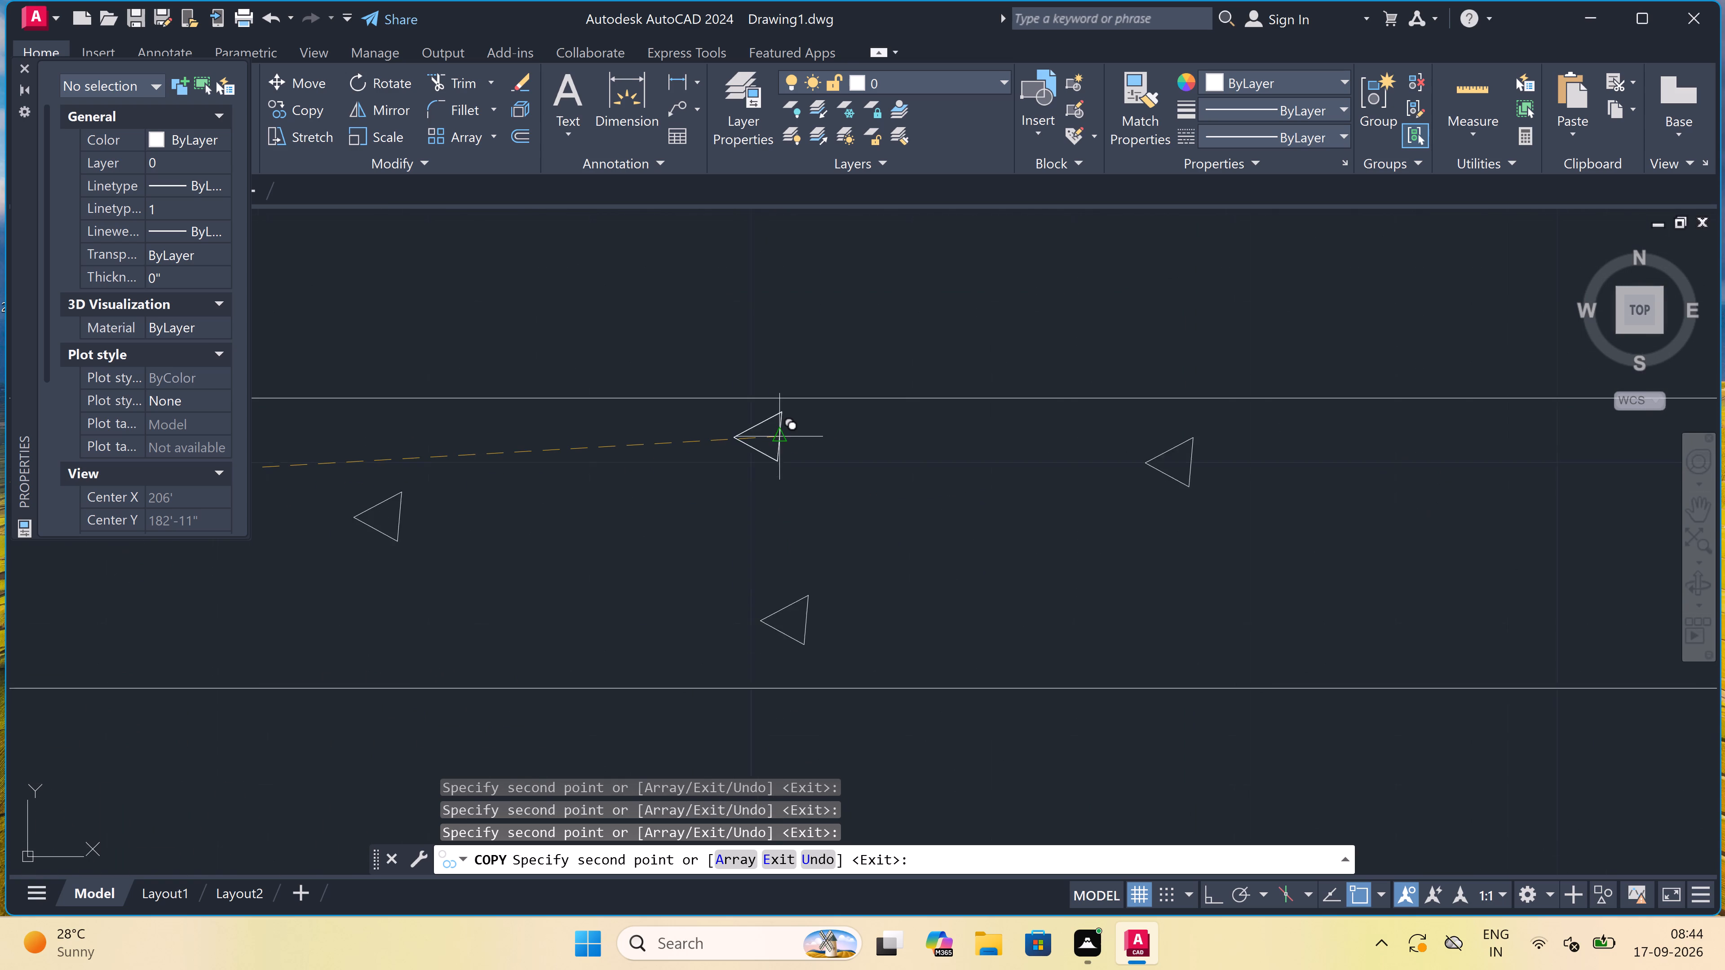
pyautogui.scroll(-2, 779, 436)
pyautogui.scroll(2, 856, 467)
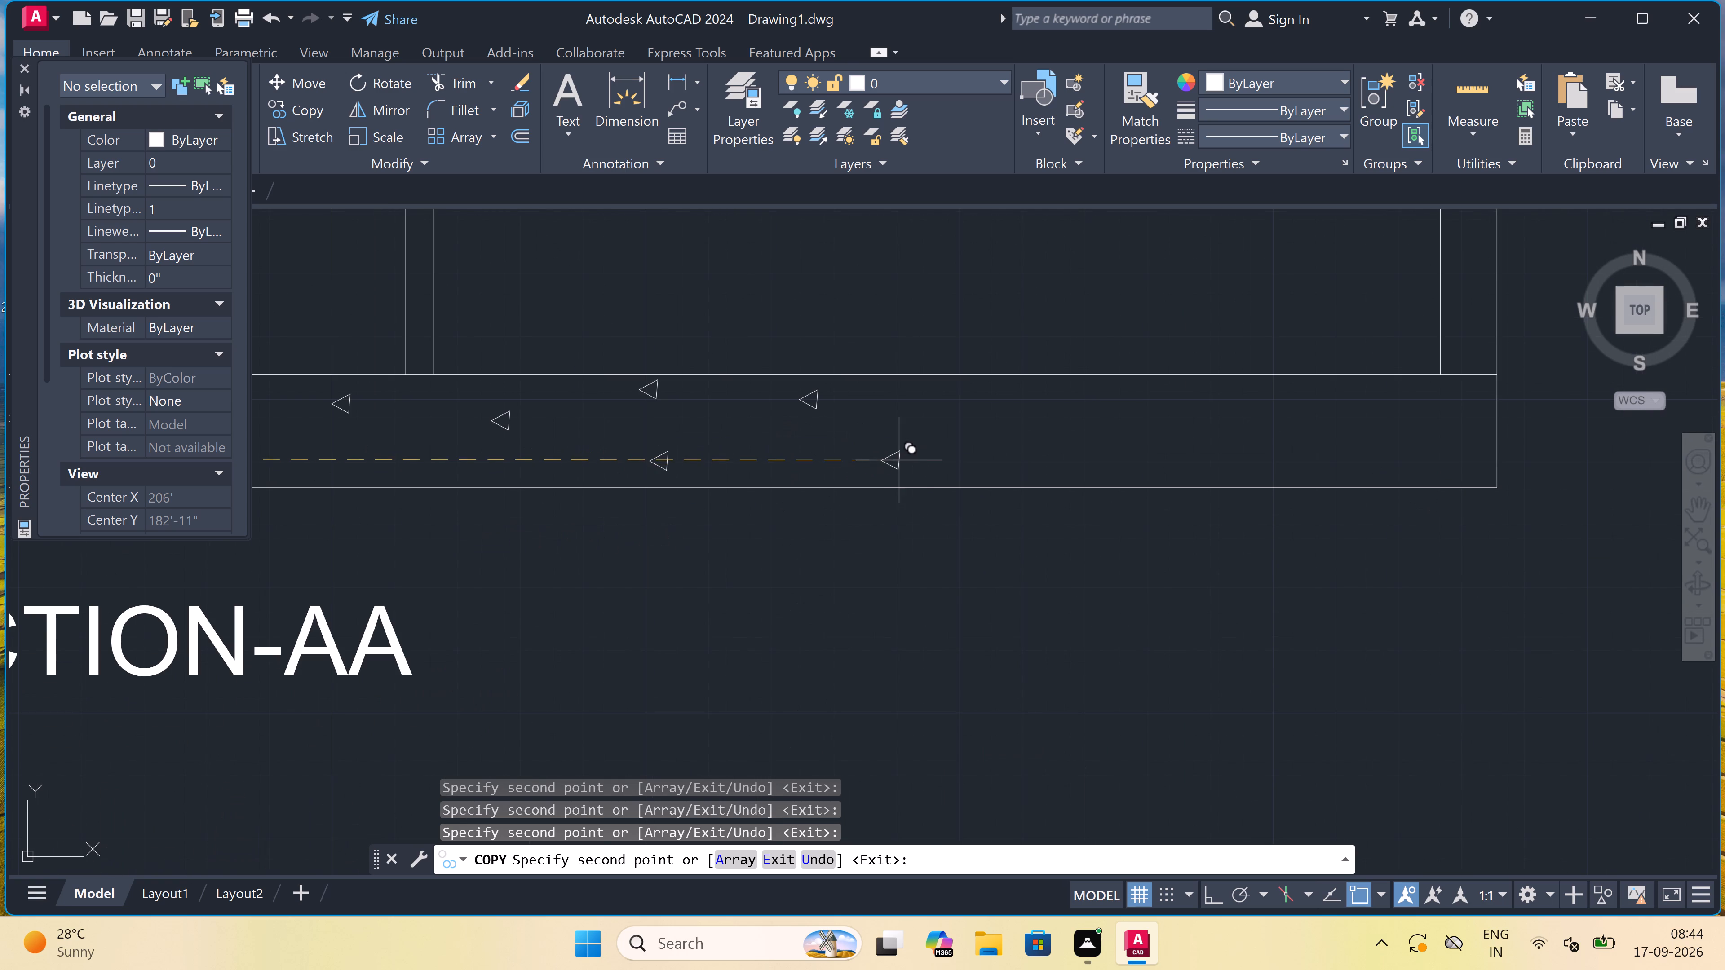
# Fill the rest of the base slab up to its right end with six more scattered triangle copies.
pyautogui.click(928, 463)
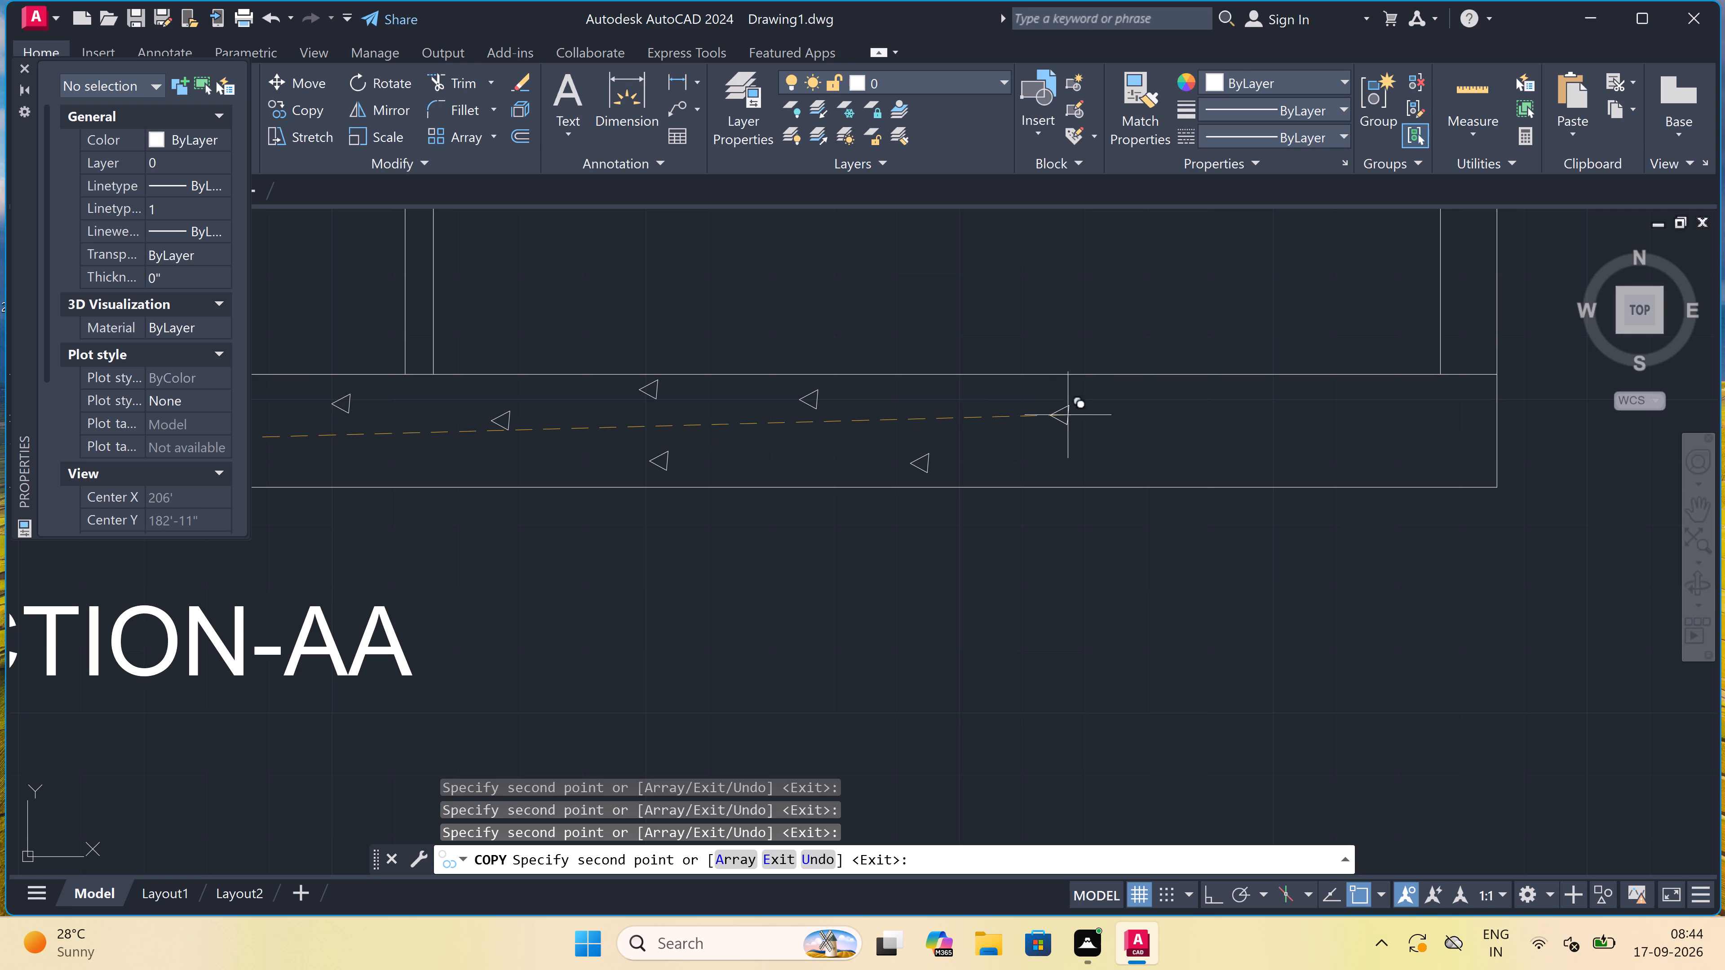
pyautogui.click(1083, 409)
pyautogui.click(1268, 397)
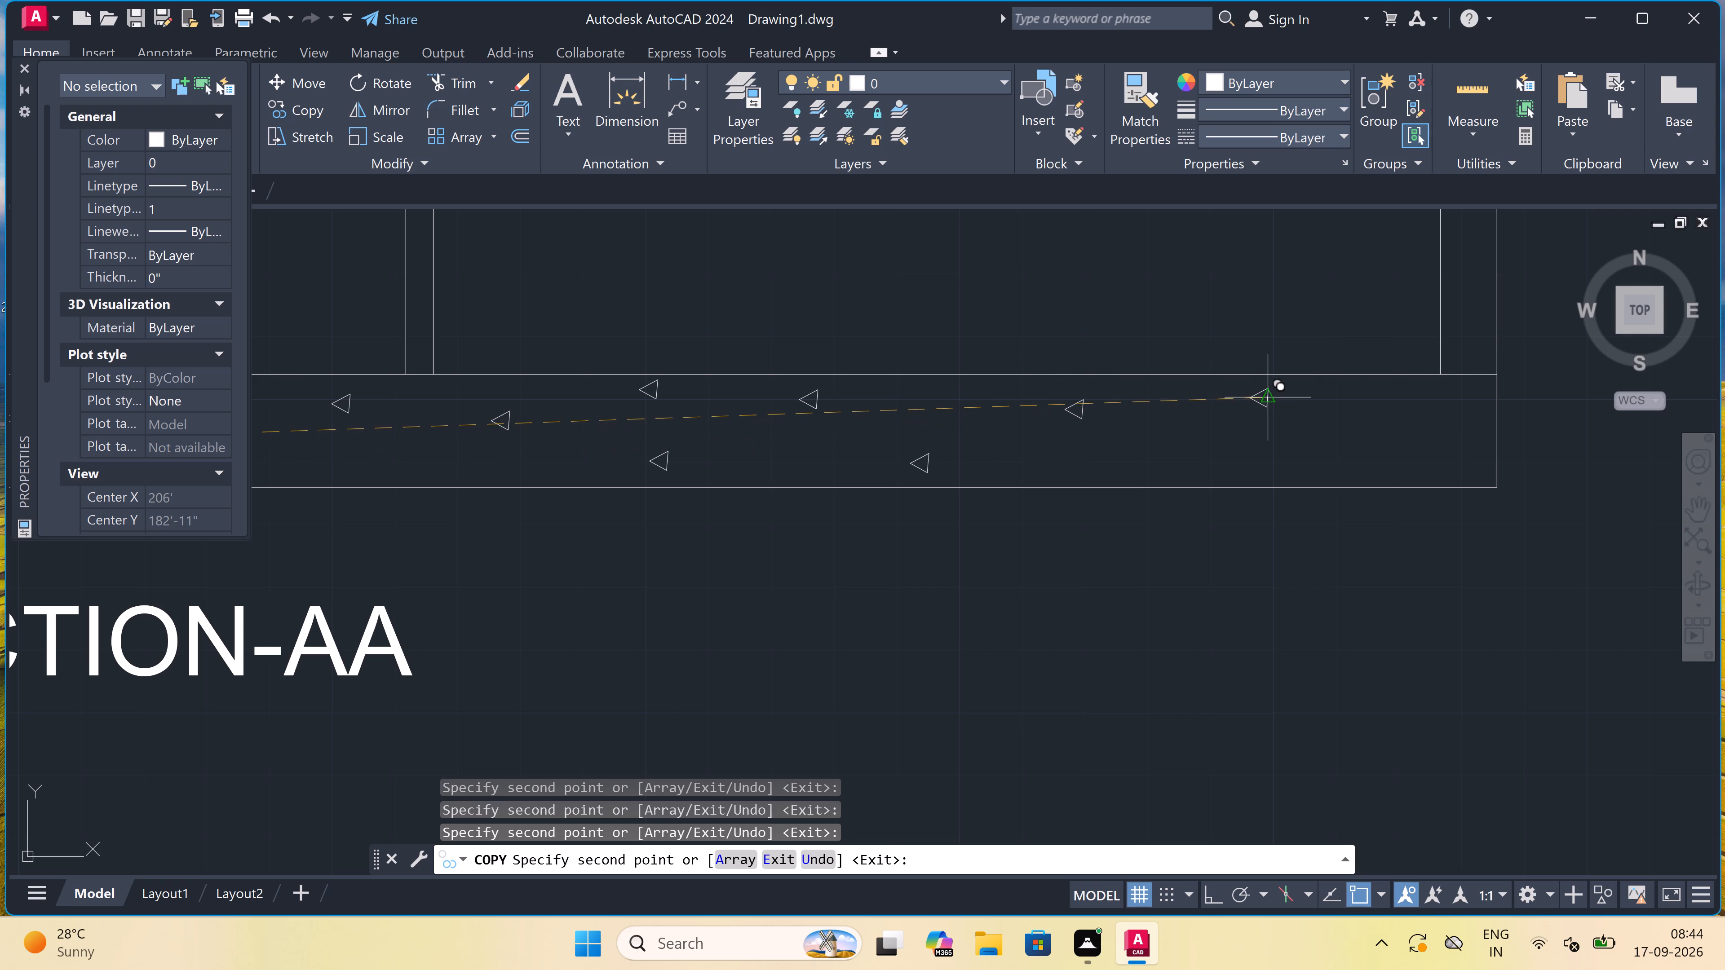
pyautogui.click(1468, 404)
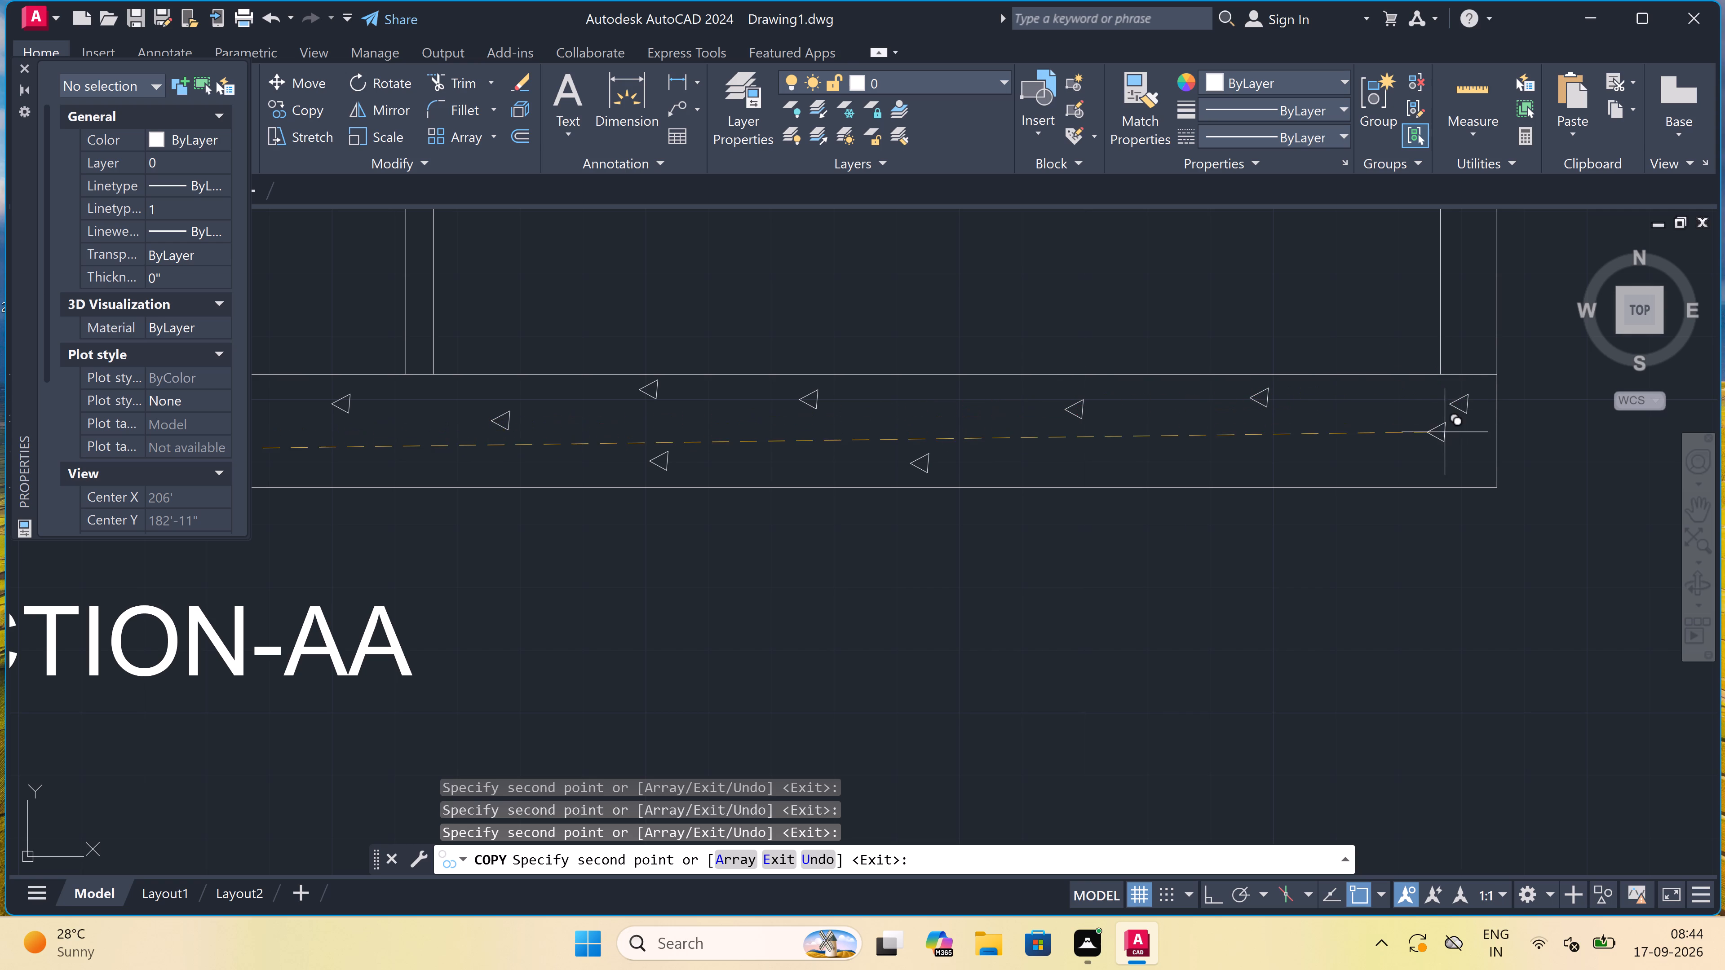
pyautogui.click(1379, 470)
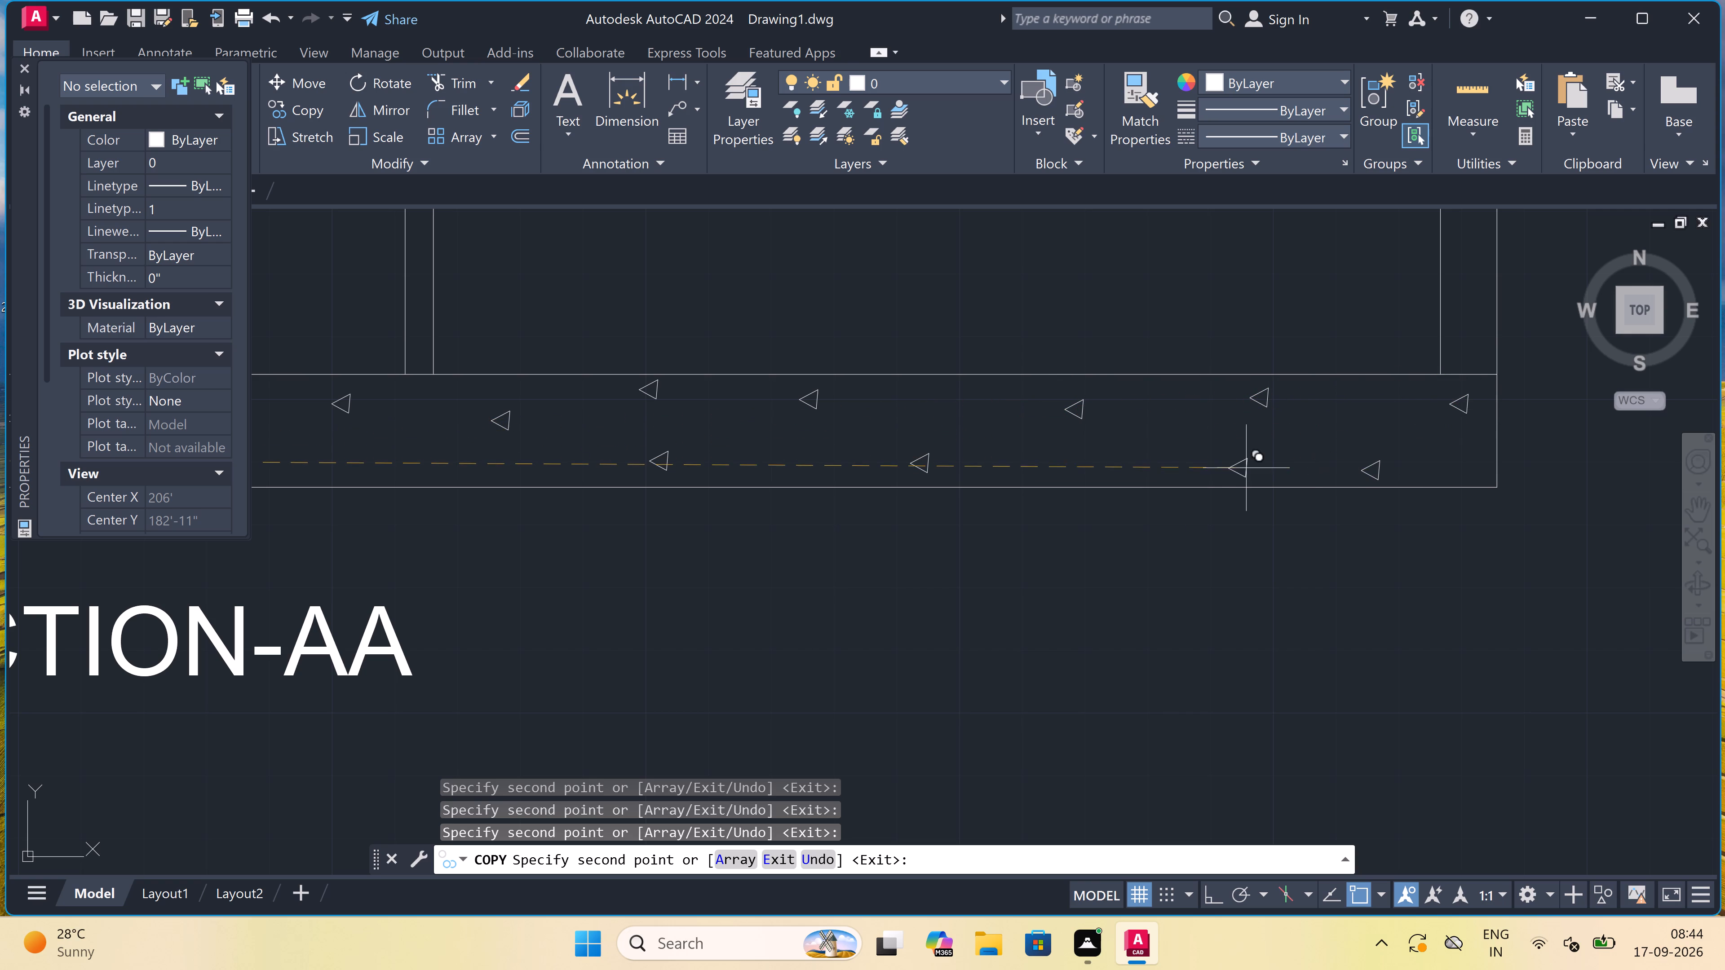
pyautogui.click(1209, 453)
pyautogui.scroll(-4, 1196, 420)
pyautogui.scroll(-4, 1026, 446)
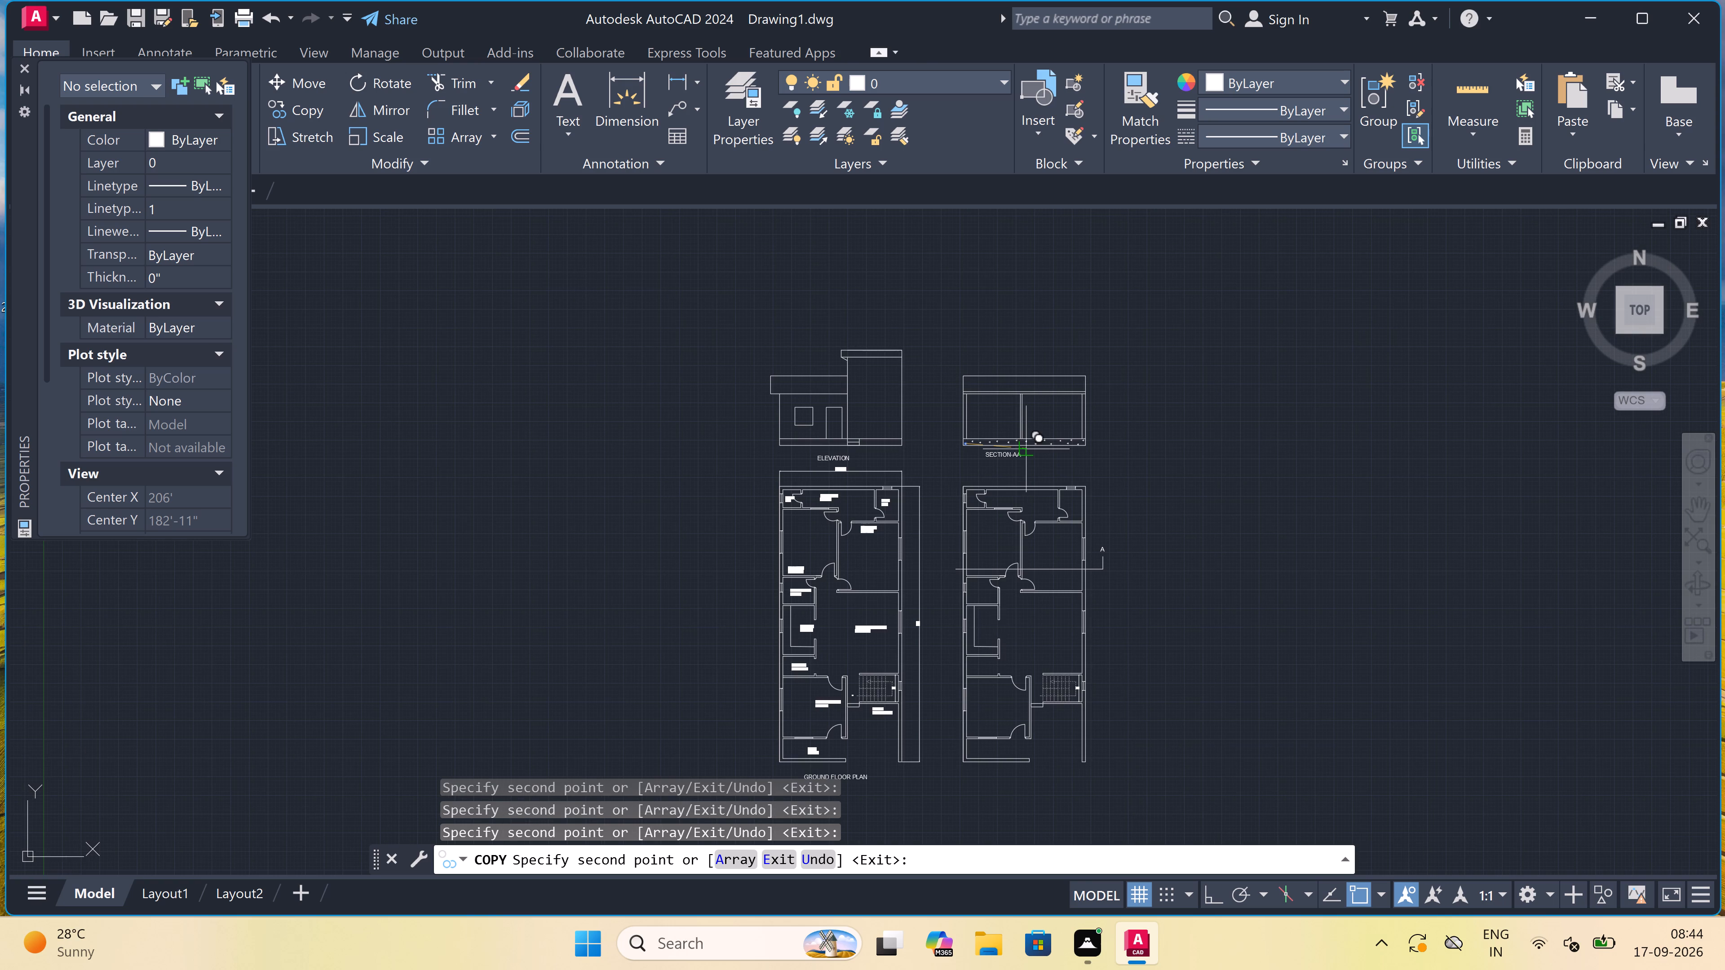
pyautogui.press('Escape')
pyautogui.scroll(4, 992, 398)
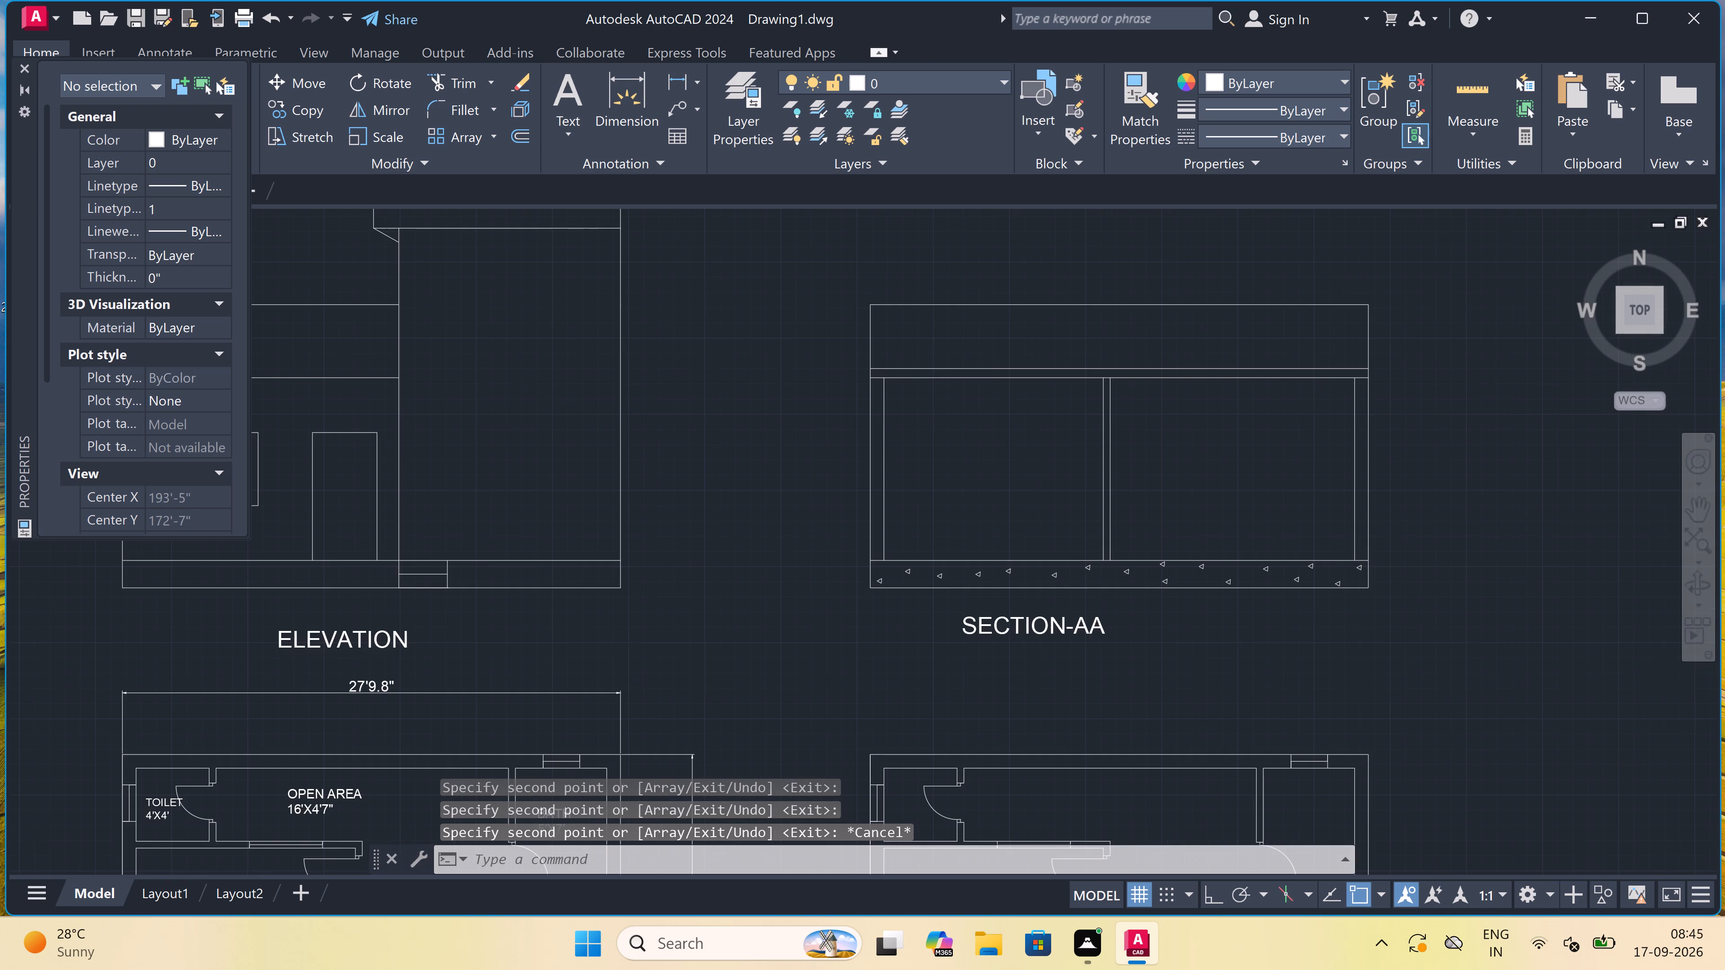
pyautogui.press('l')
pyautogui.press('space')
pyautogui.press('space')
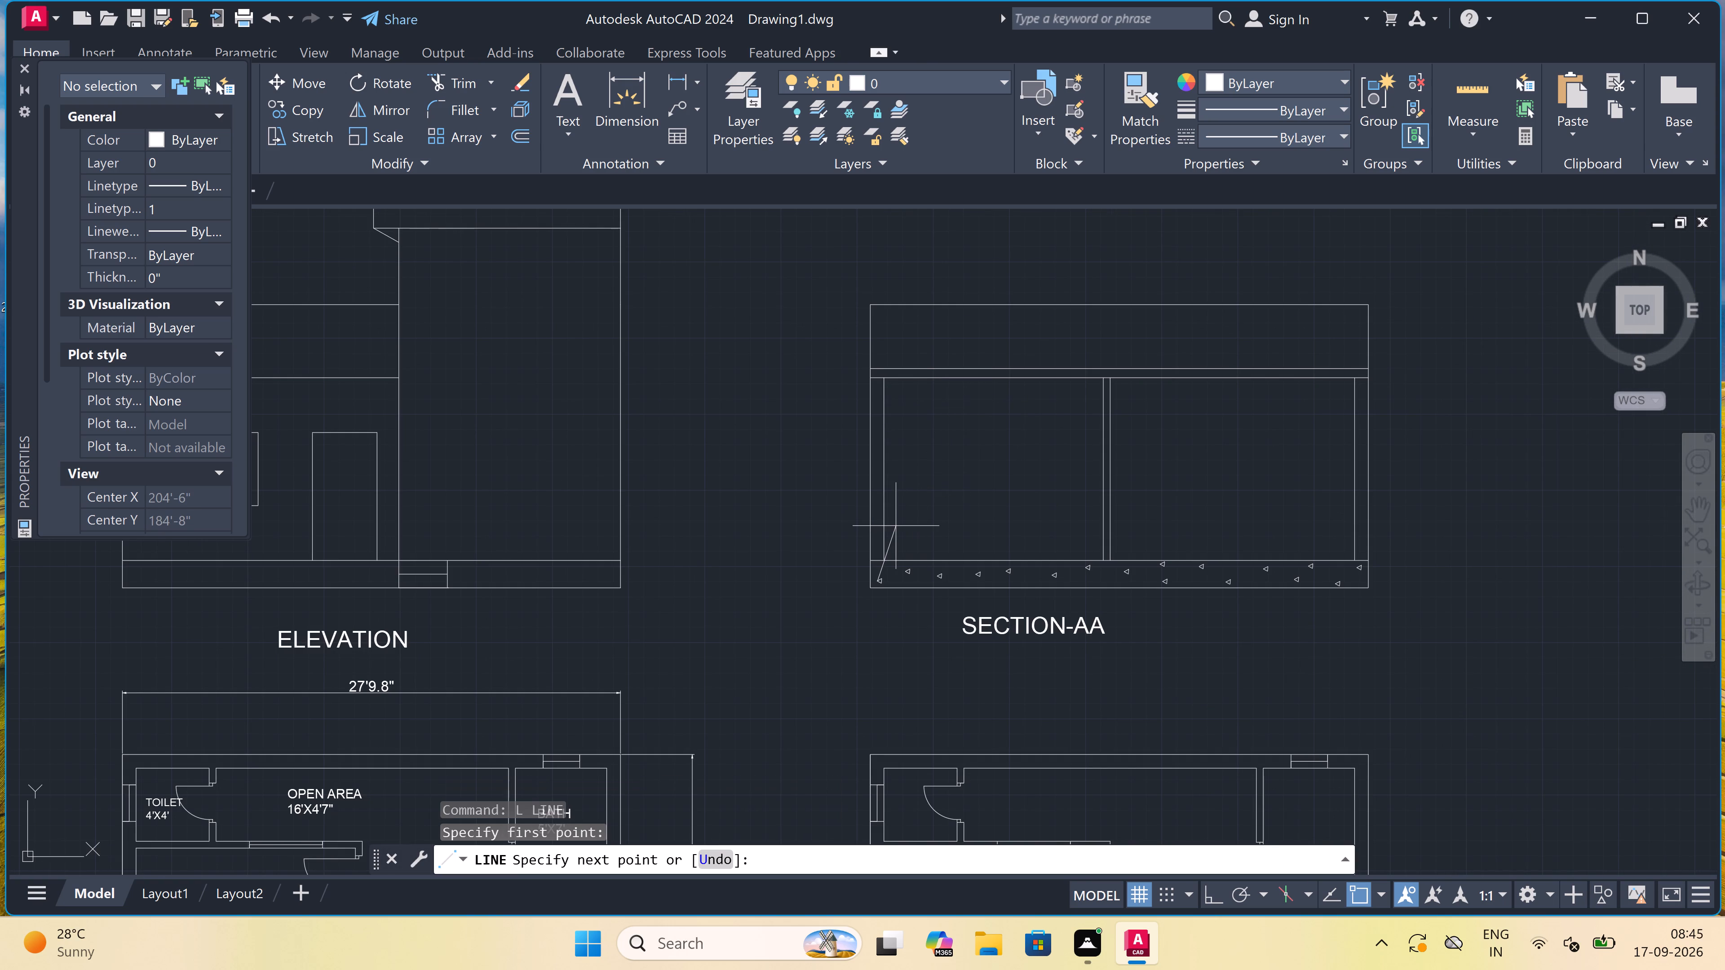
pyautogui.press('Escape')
# With Ortho on, draw three horizontal brick course lines across the base of section AA's left wall, with a centred vertical joint between the lower two.
pyautogui.press('space')
pyautogui.scroll(1, 887, 549)
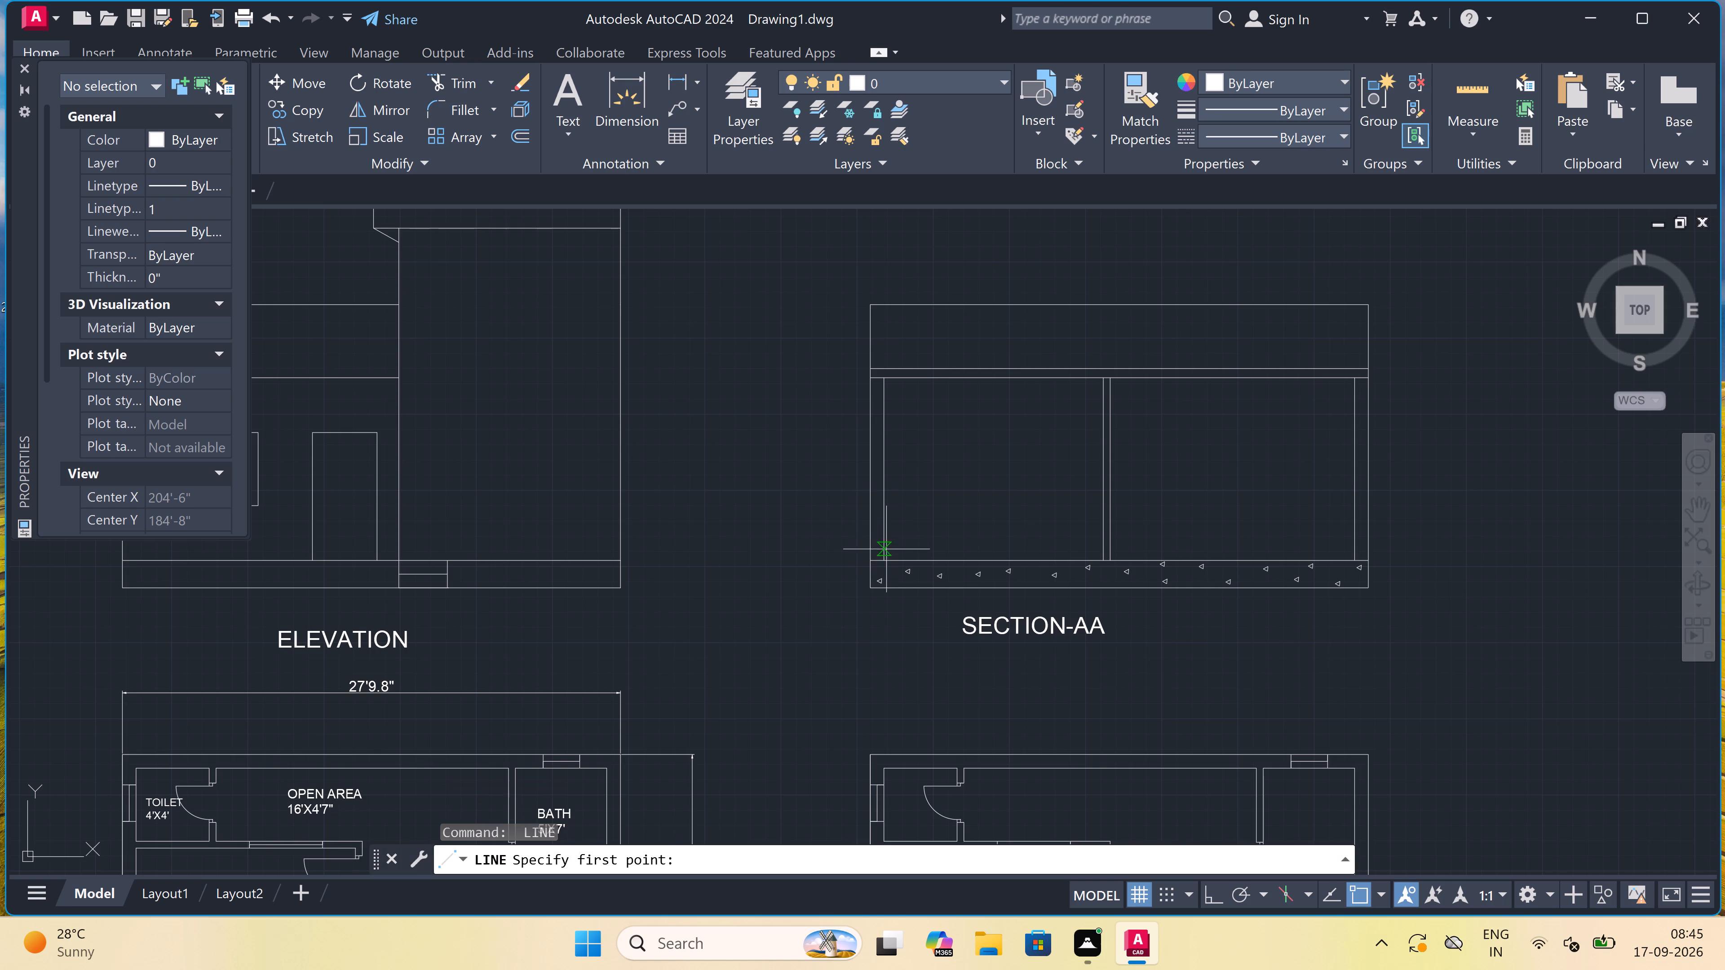
pyautogui.scroll(2, 887, 549)
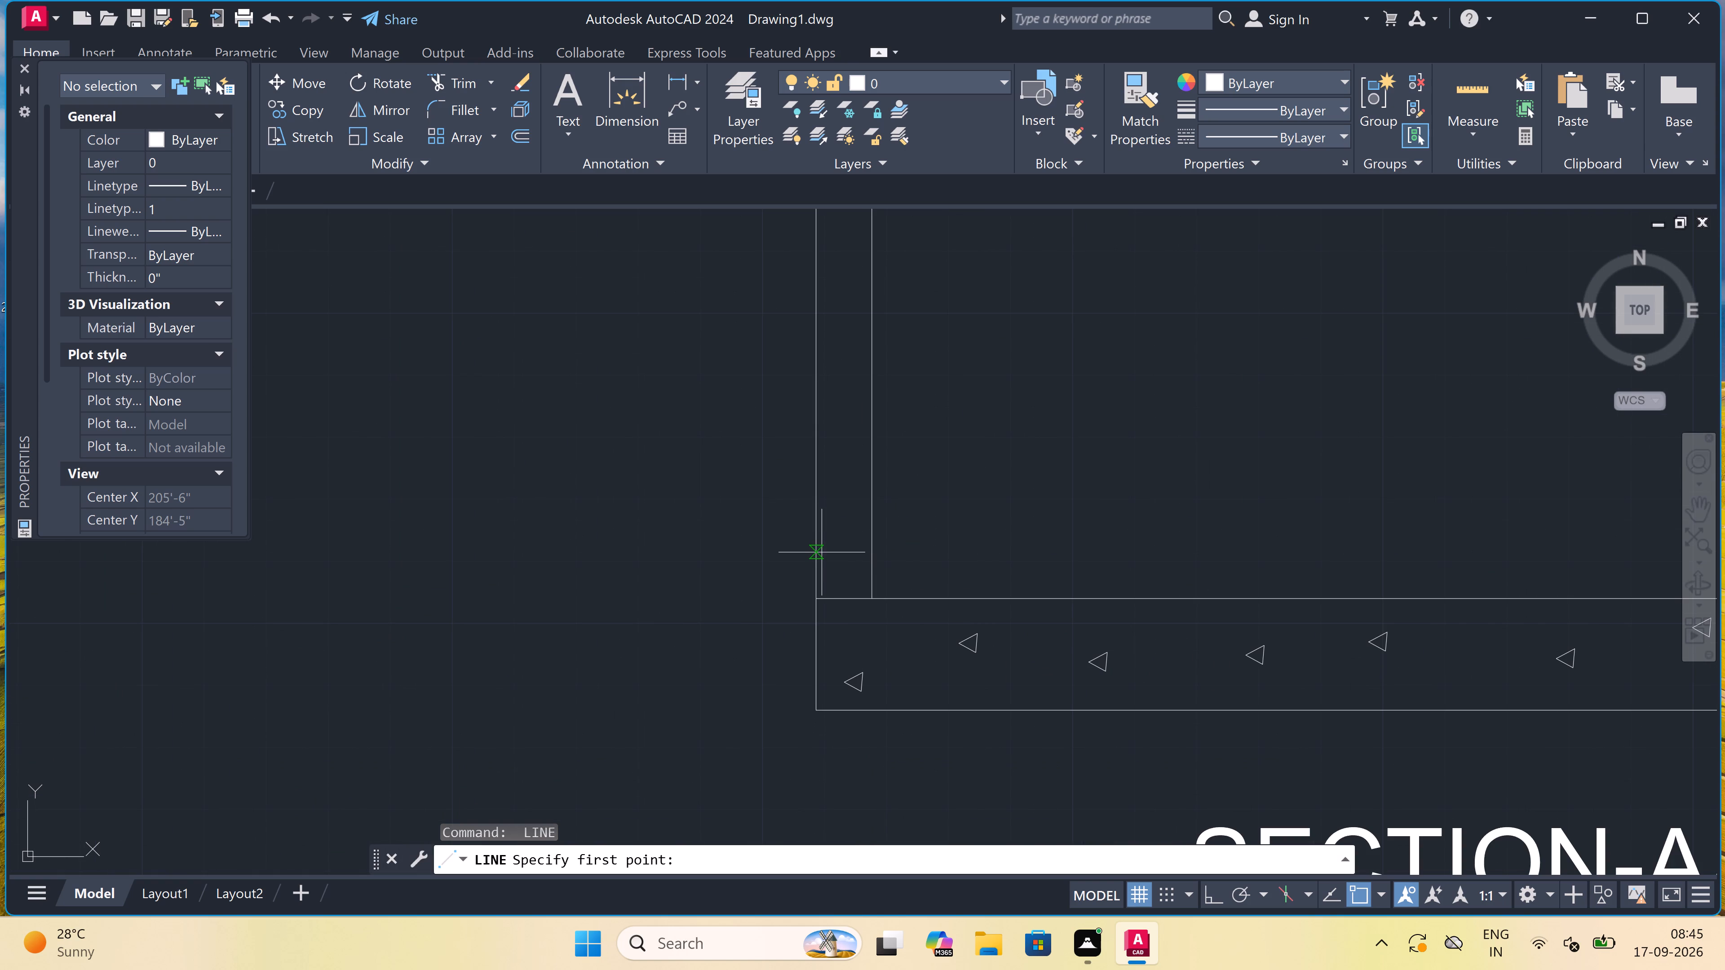
pyautogui.click(818, 563)
pyautogui.moveTo(818, 563); pyautogui.dragTo(819, 562)
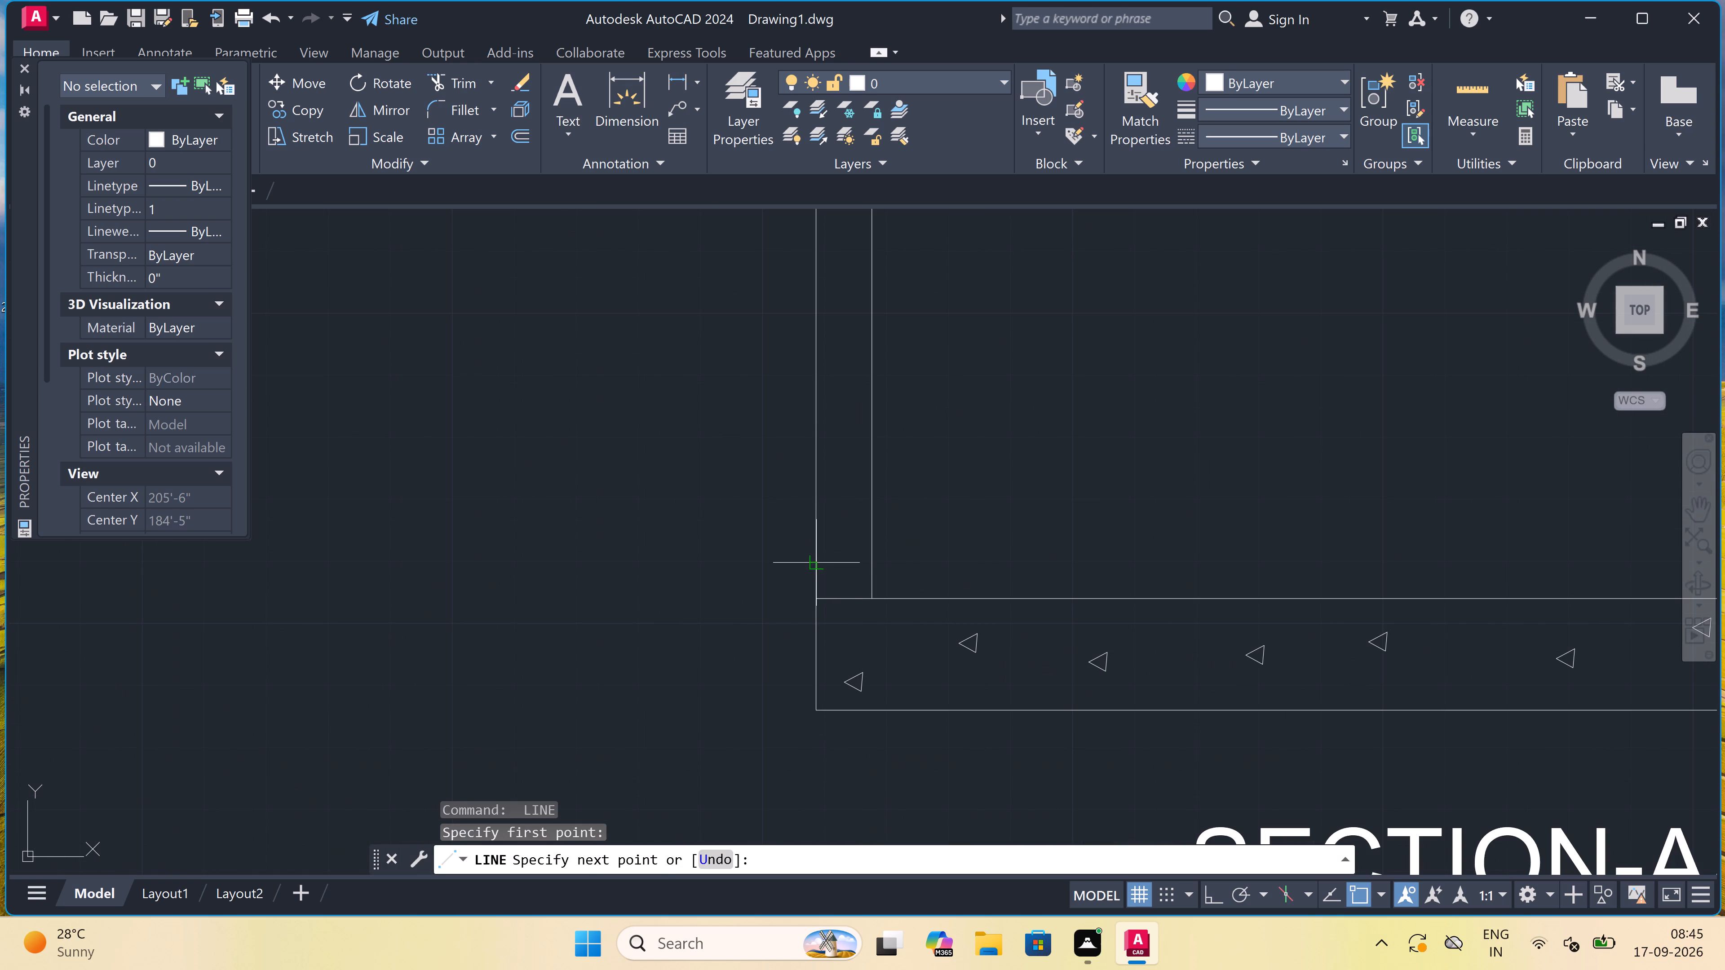
pyautogui.moveTo(819, 562); pyautogui.dragTo(825, 562)
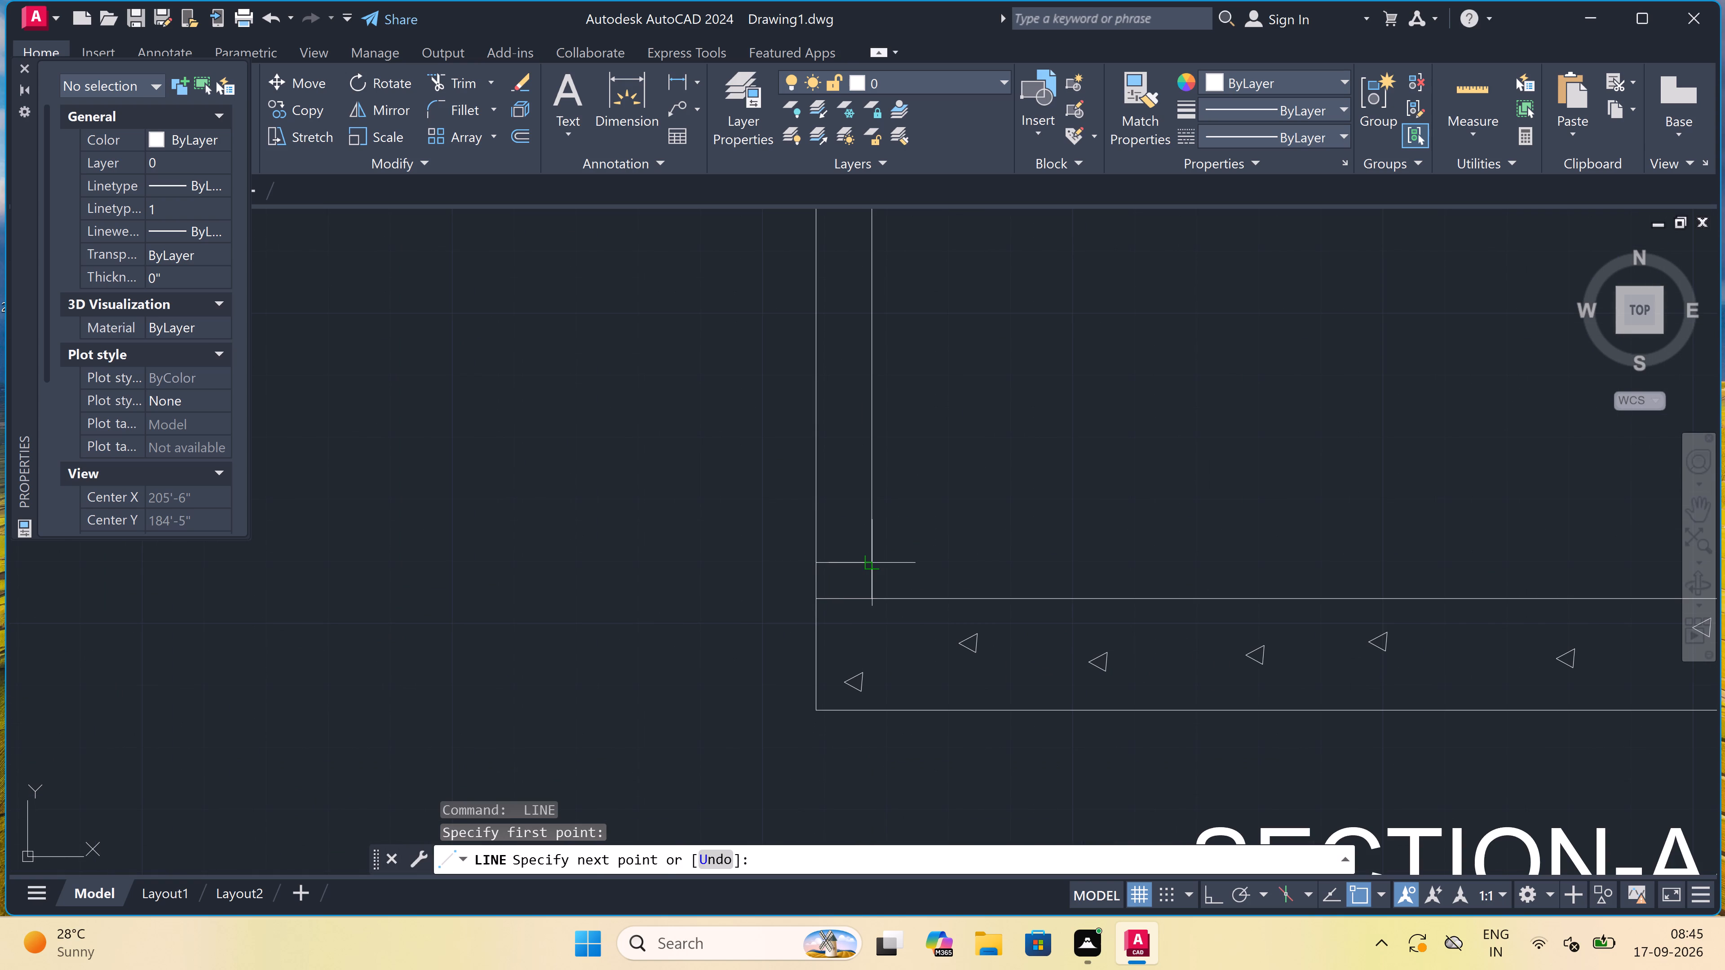
pyautogui.press('F8')
pyautogui.doubleClick(871, 566)
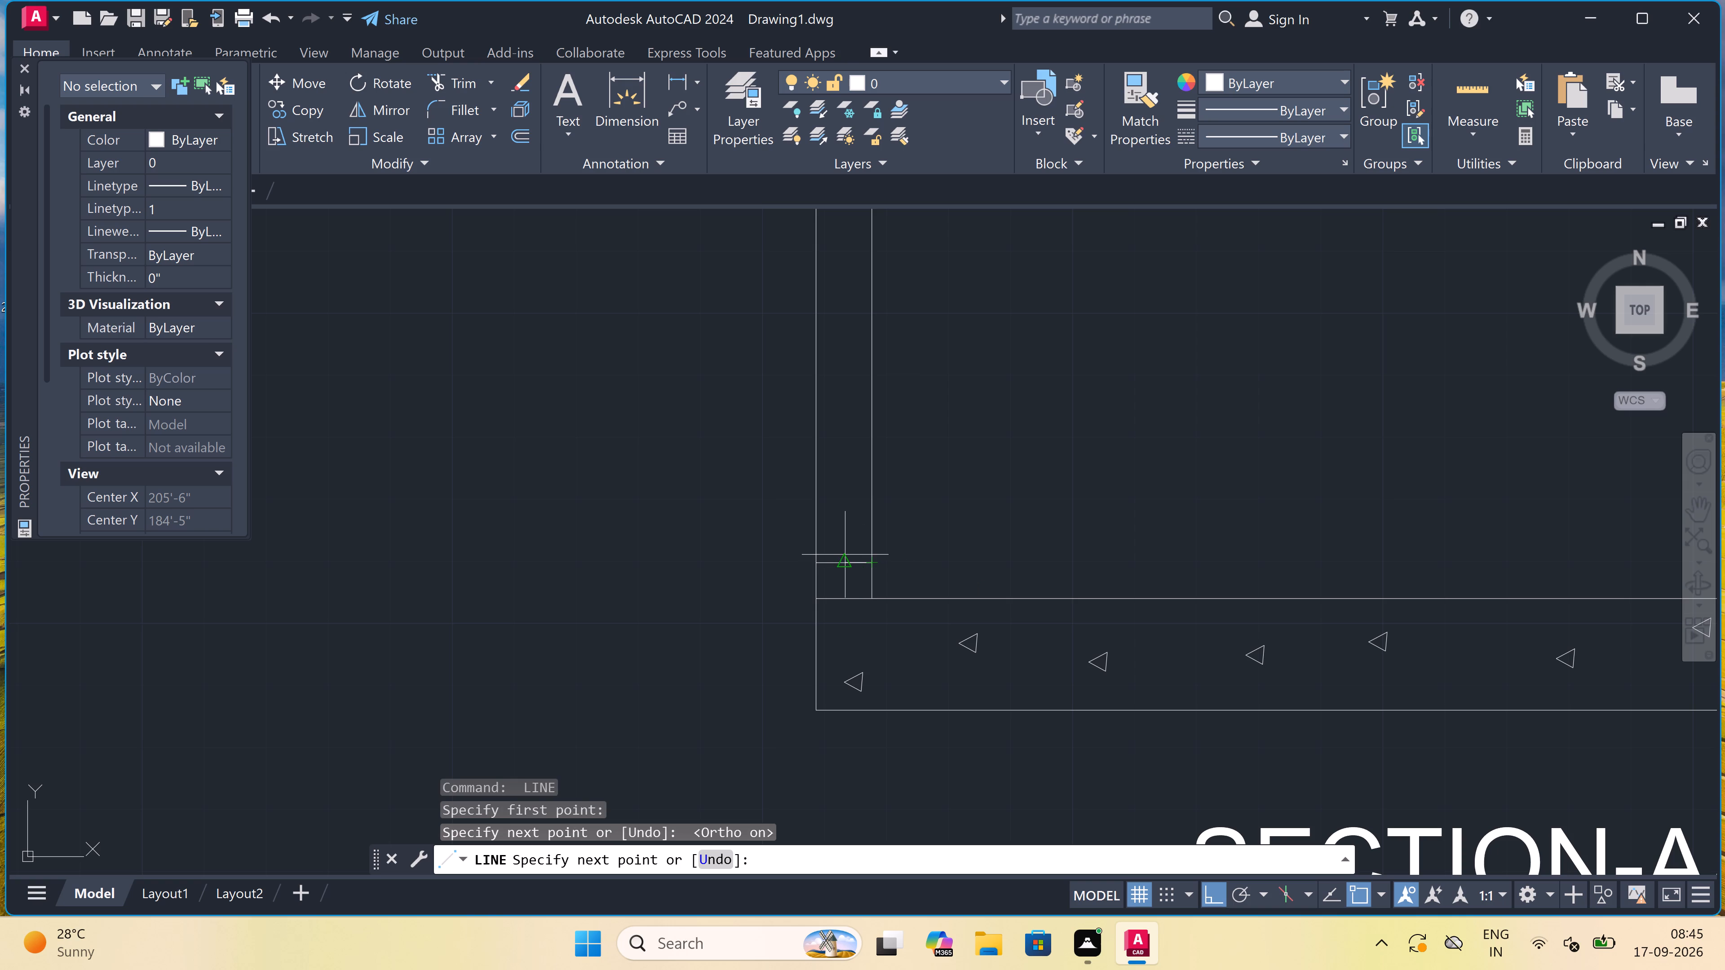
pyautogui.click(846, 563)
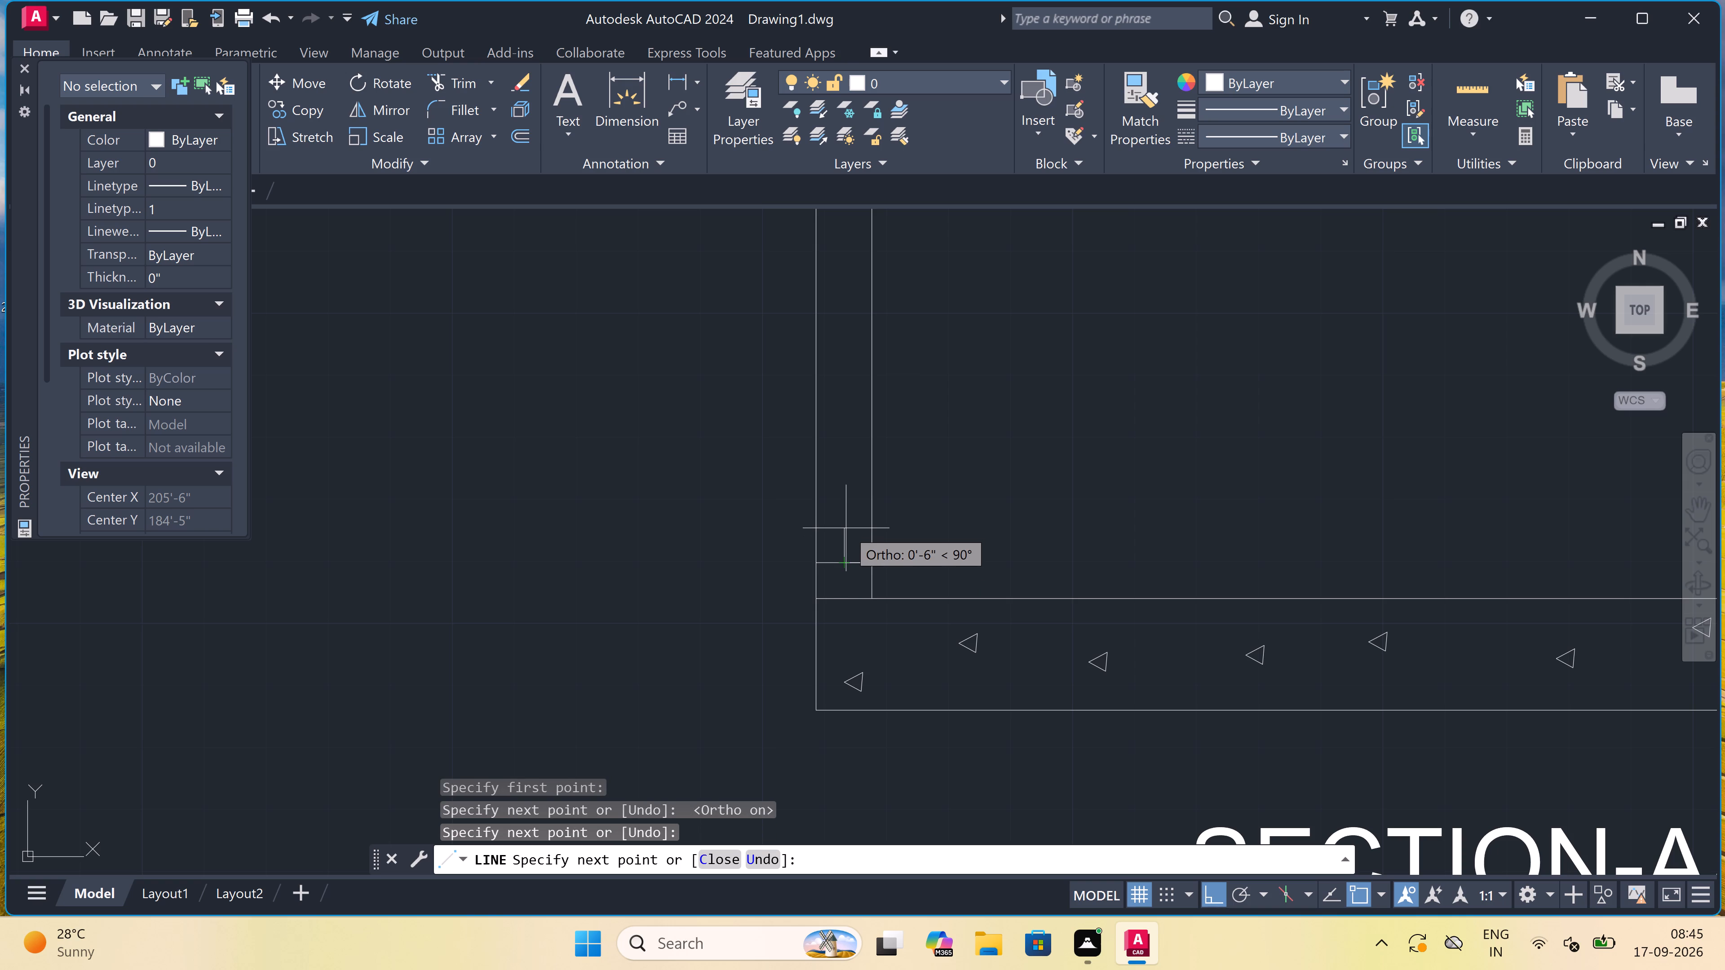
pyautogui.click(846, 528)
pyautogui.doubleClick(824, 529)
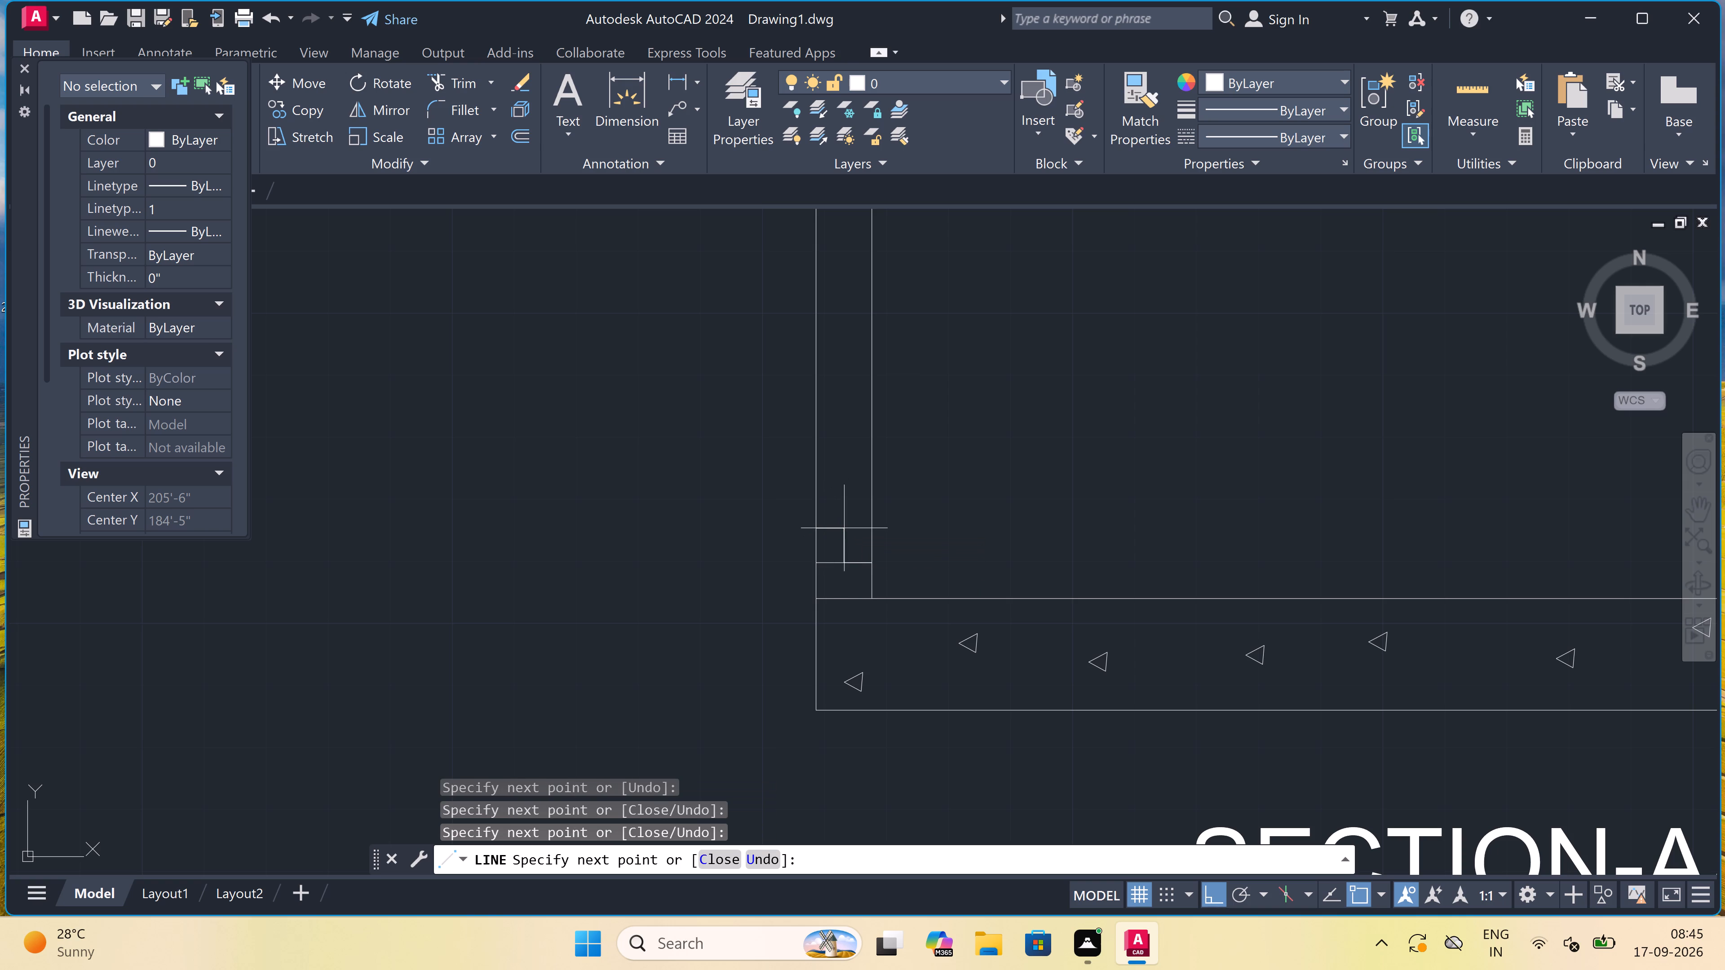
pyautogui.click(871, 526)
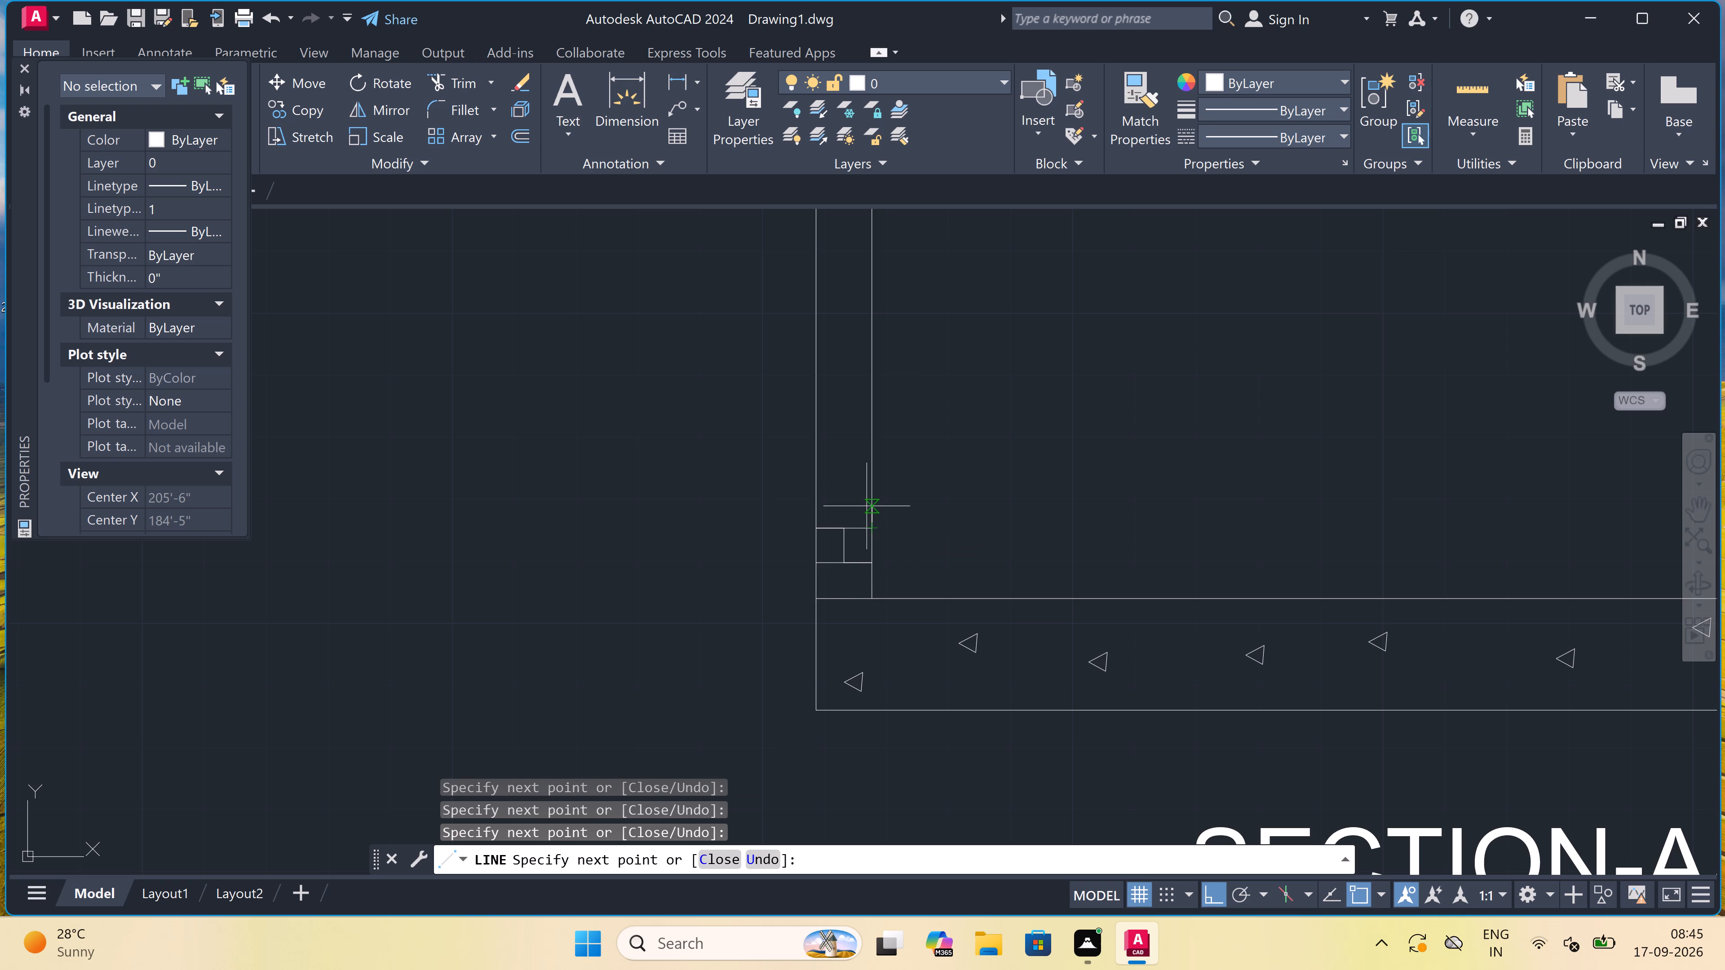
pyautogui.click(867, 504)
pyautogui.click(818, 502)
# Continue the left wall's brick pattern upward with four more course lines, adding centred vertical joints in alternate courses.
pyautogui.click(851, 504)
pyautogui.doubleClick(848, 476)
pyautogui.click(817, 475)
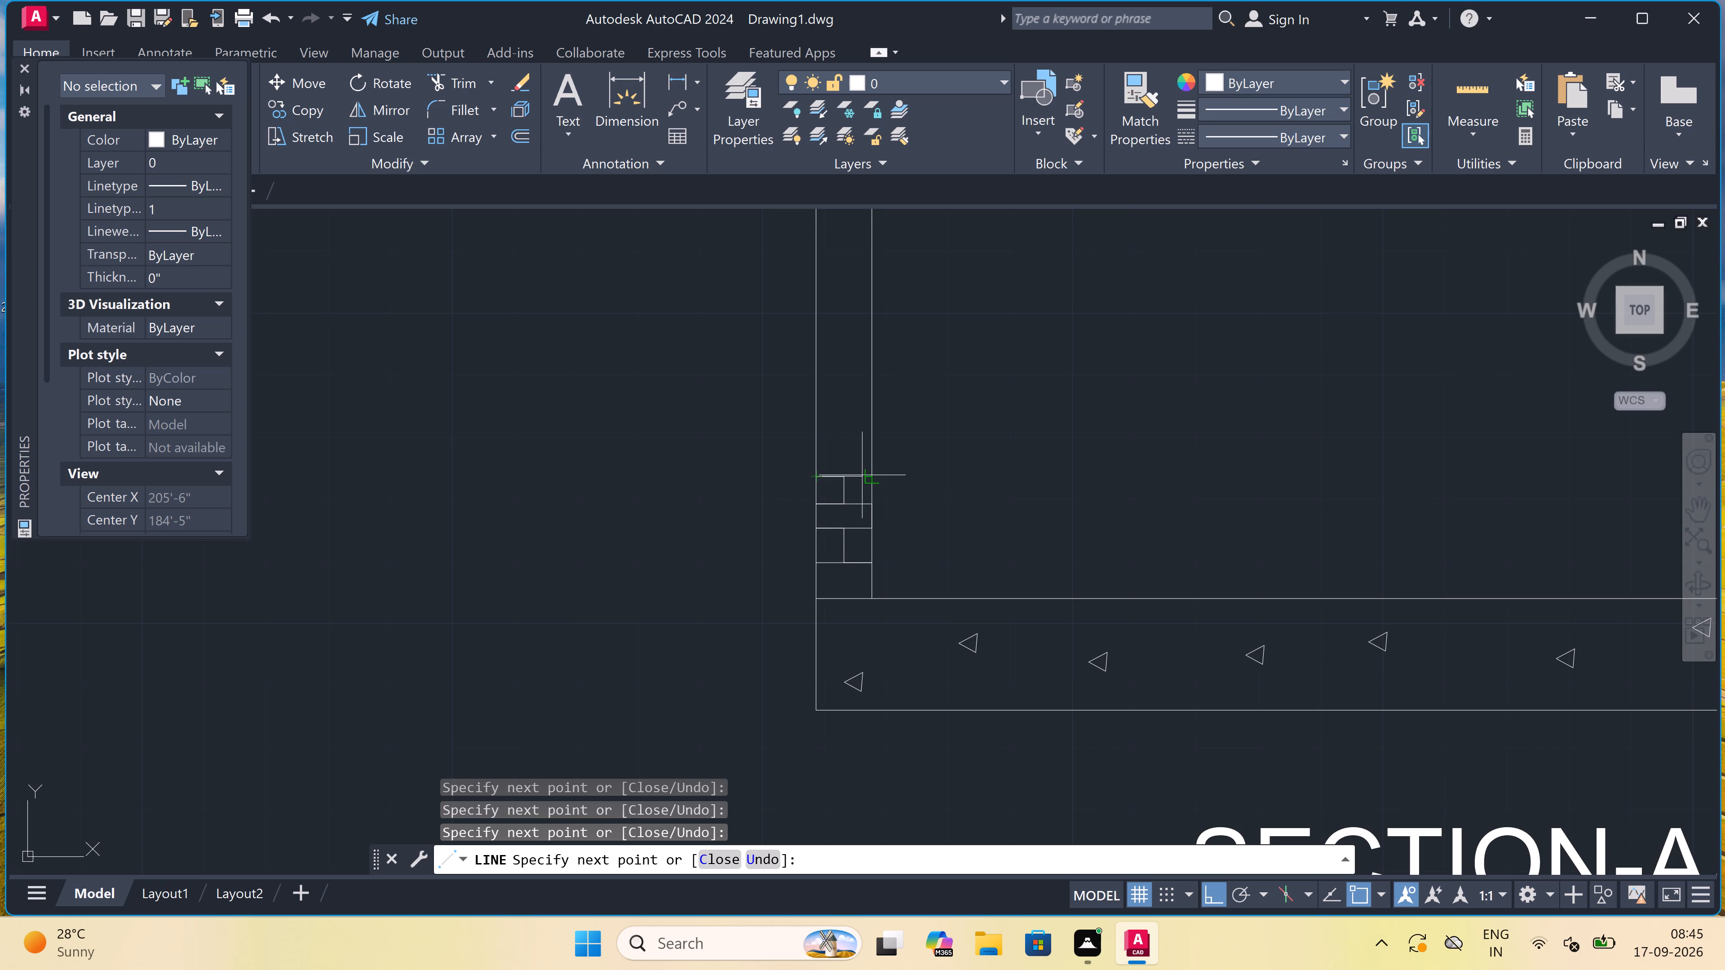
pyautogui.doubleClick(866, 475)
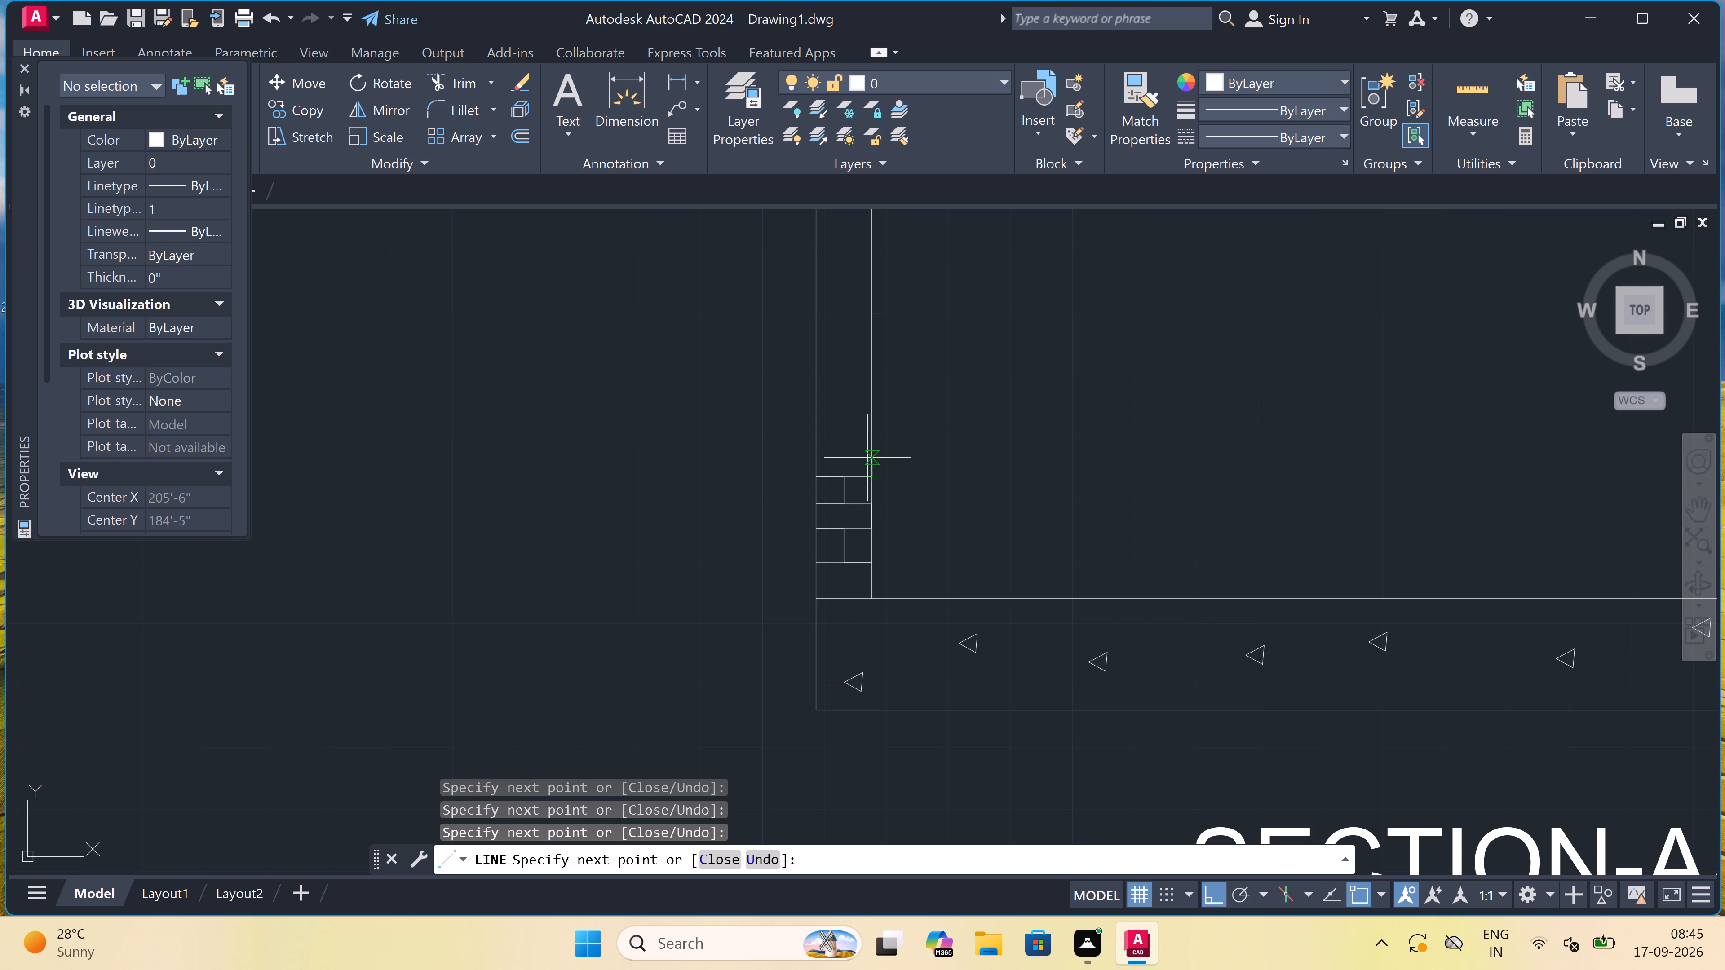
pyautogui.doubleClick(869, 455)
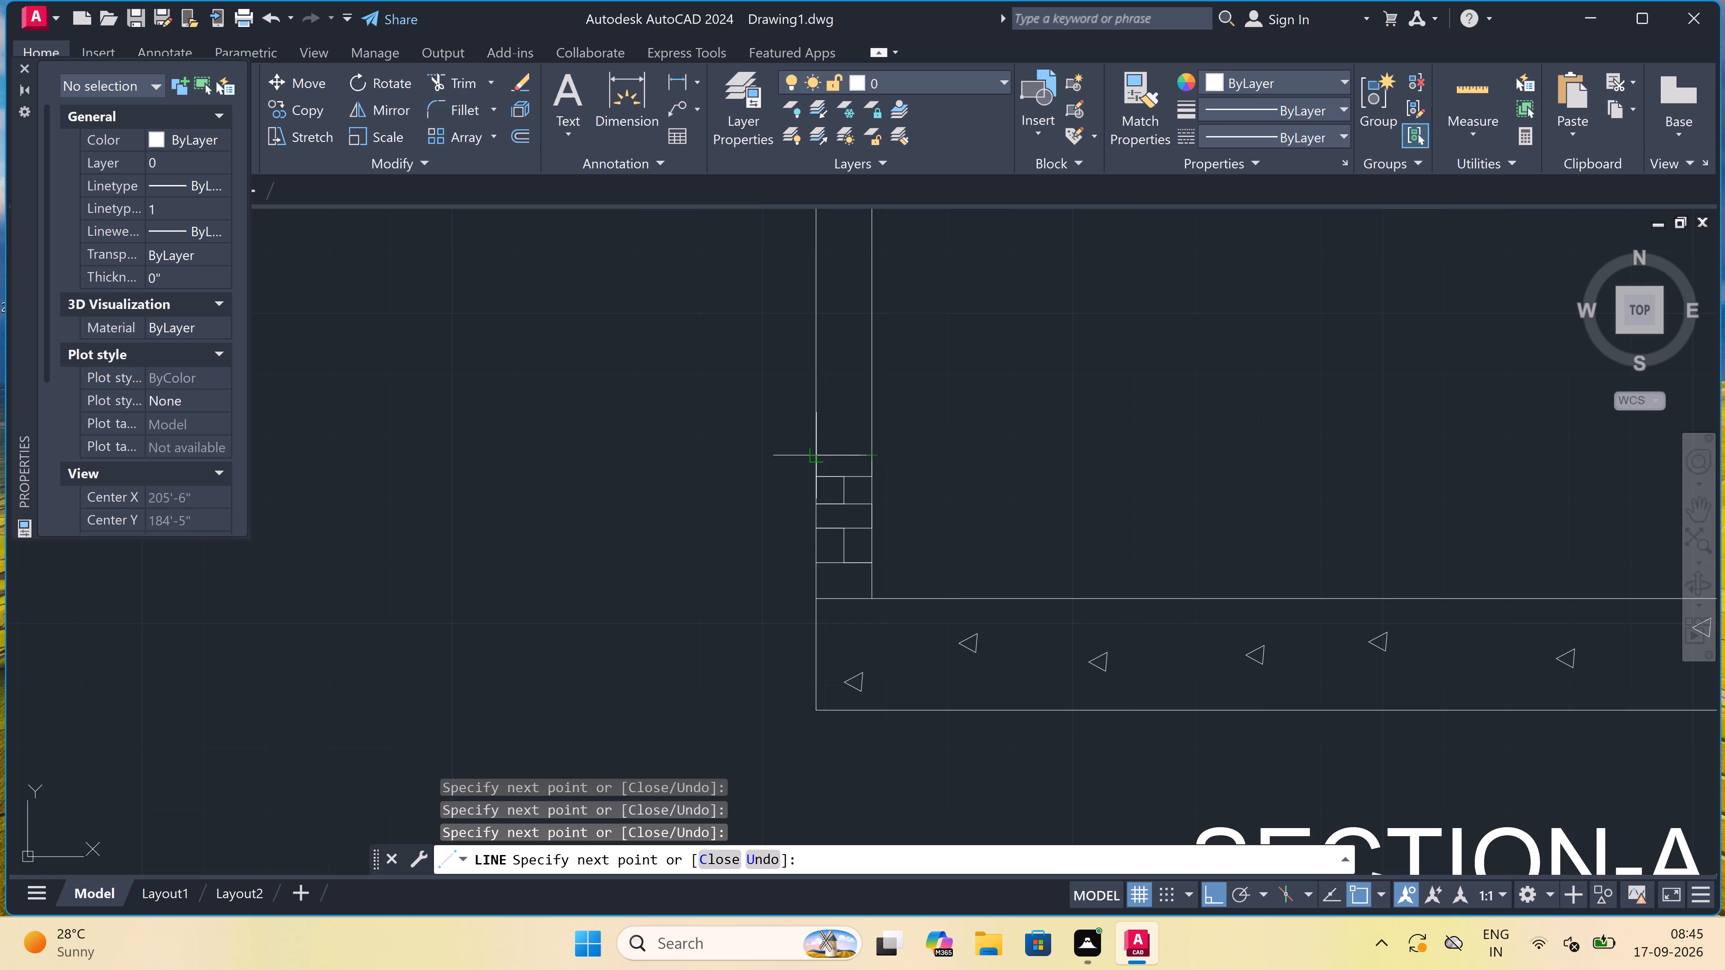
pyautogui.click(823, 456)
pyautogui.moveTo(823, 456); pyautogui.dragTo(828, 456)
pyautogui.click(847, 450)
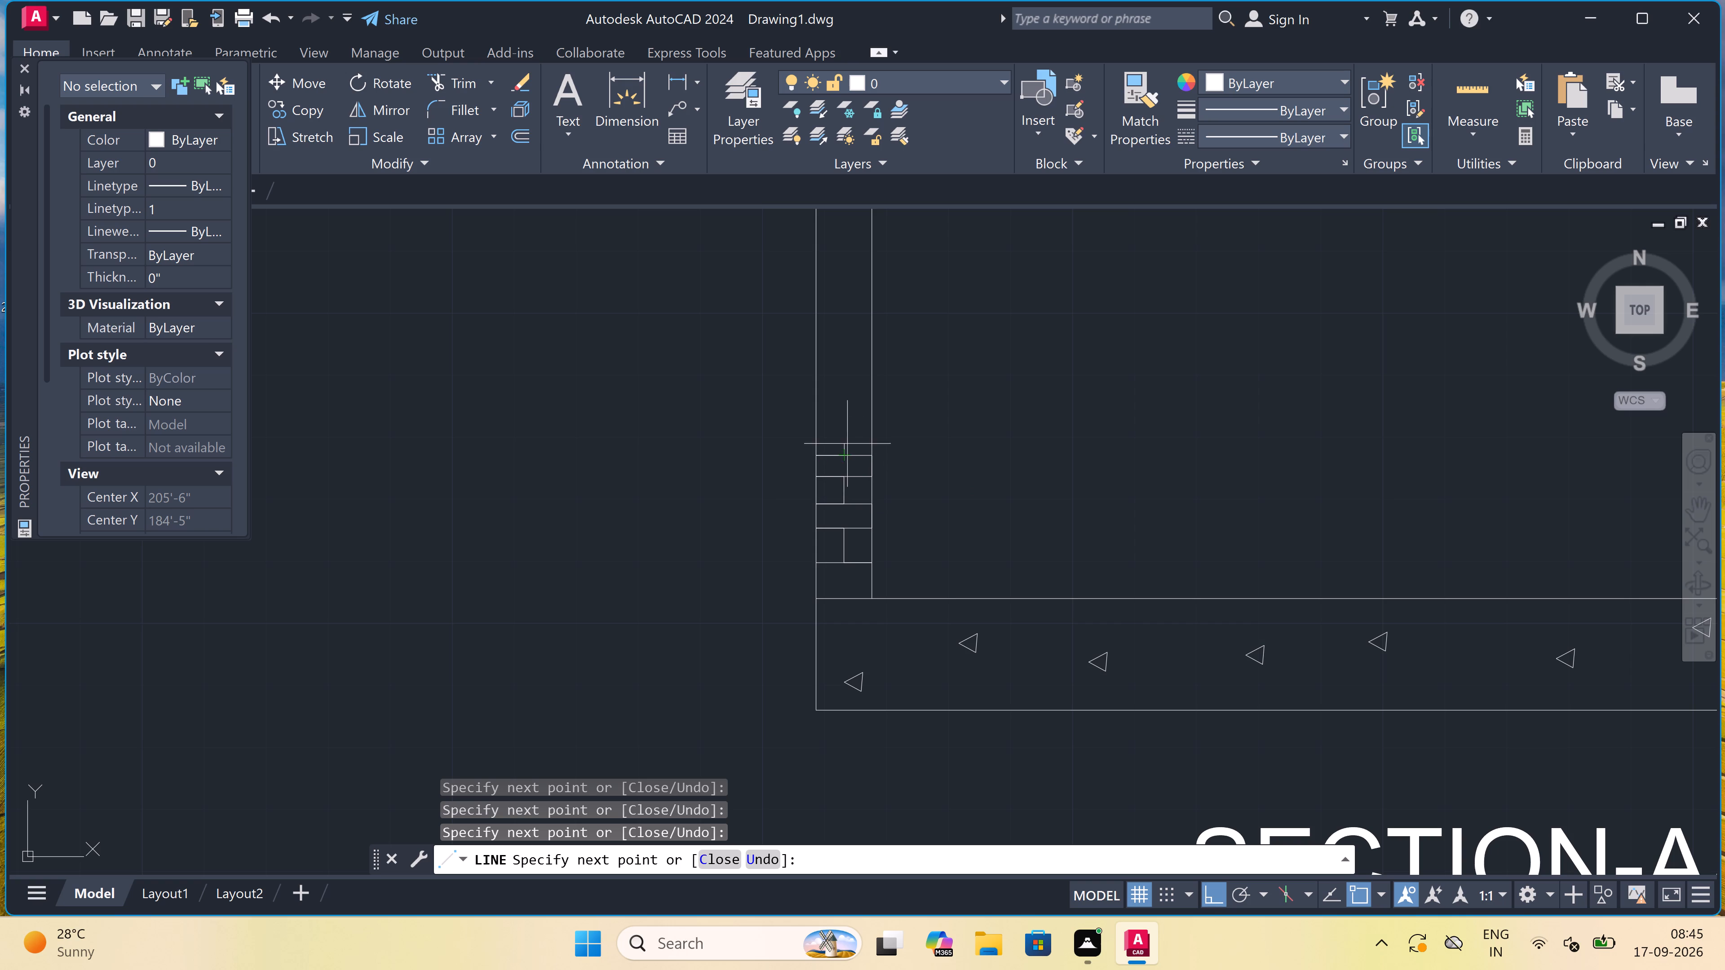
pyautogui.click(850, 433)
pyautogui.doubleClick(818, 434)
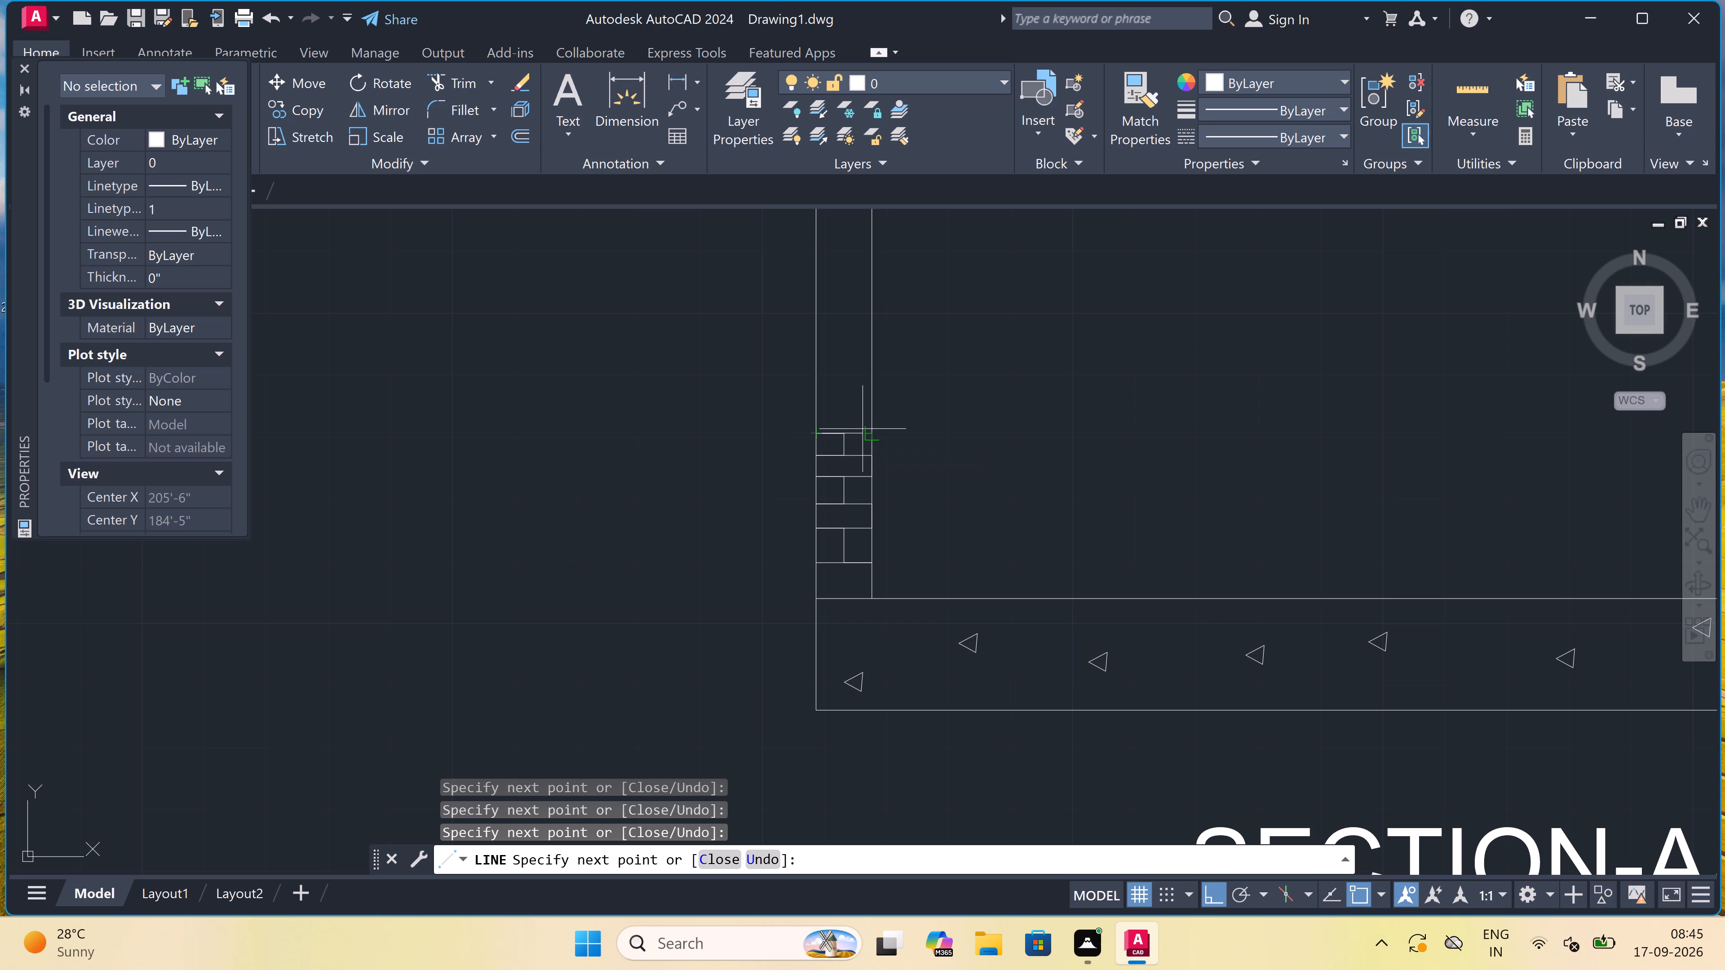
pyautogui.click(866, 432)
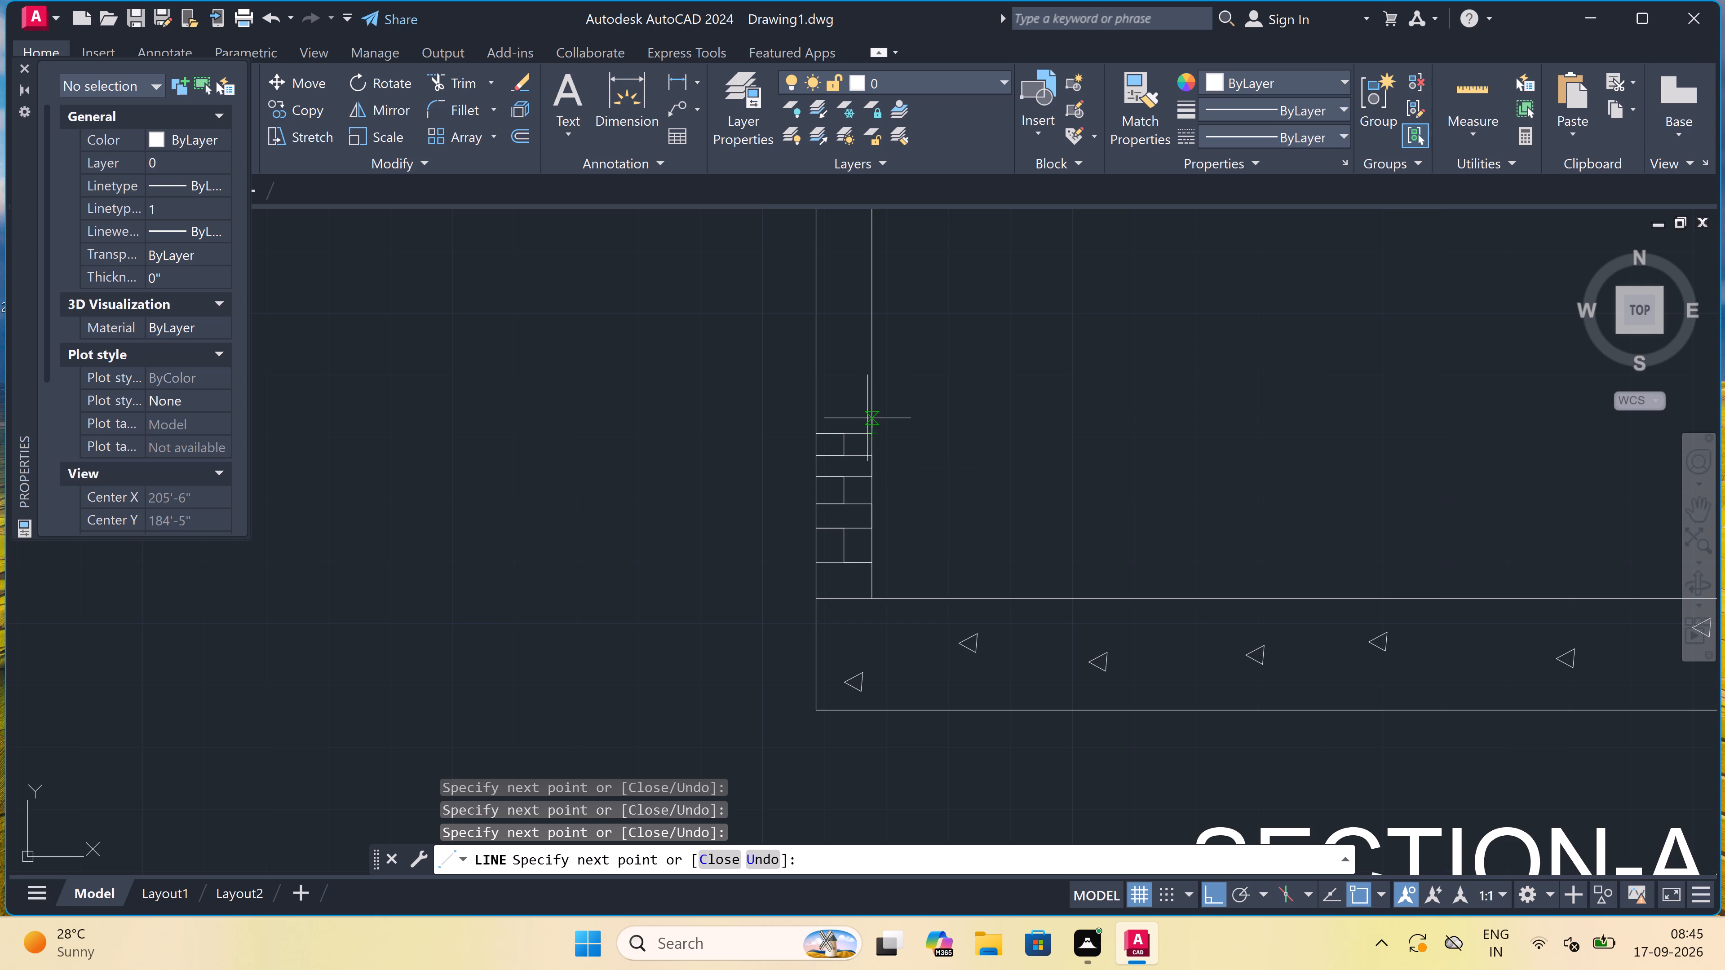
pyautogui.click(871, 411)
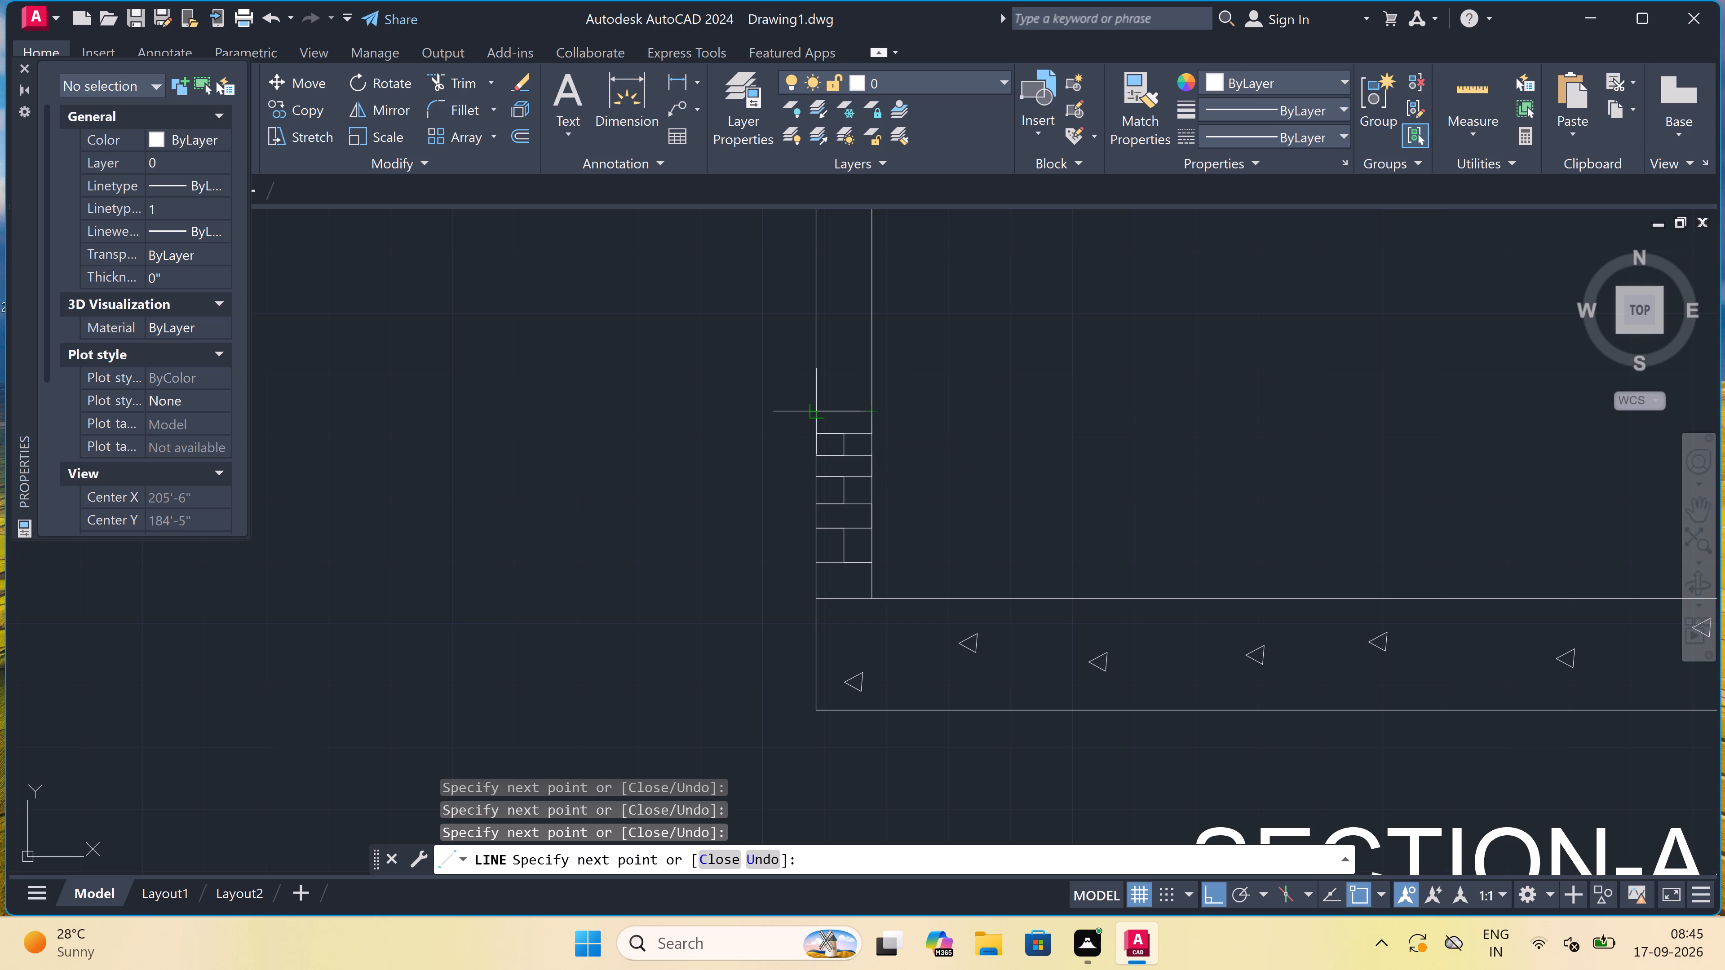
pyautogui.click(812, 412)
# Finish the left wall's drawn brick pattern with one more centred vertical joint and a closing course line across the wall.
pyautogui.click(849, 411)
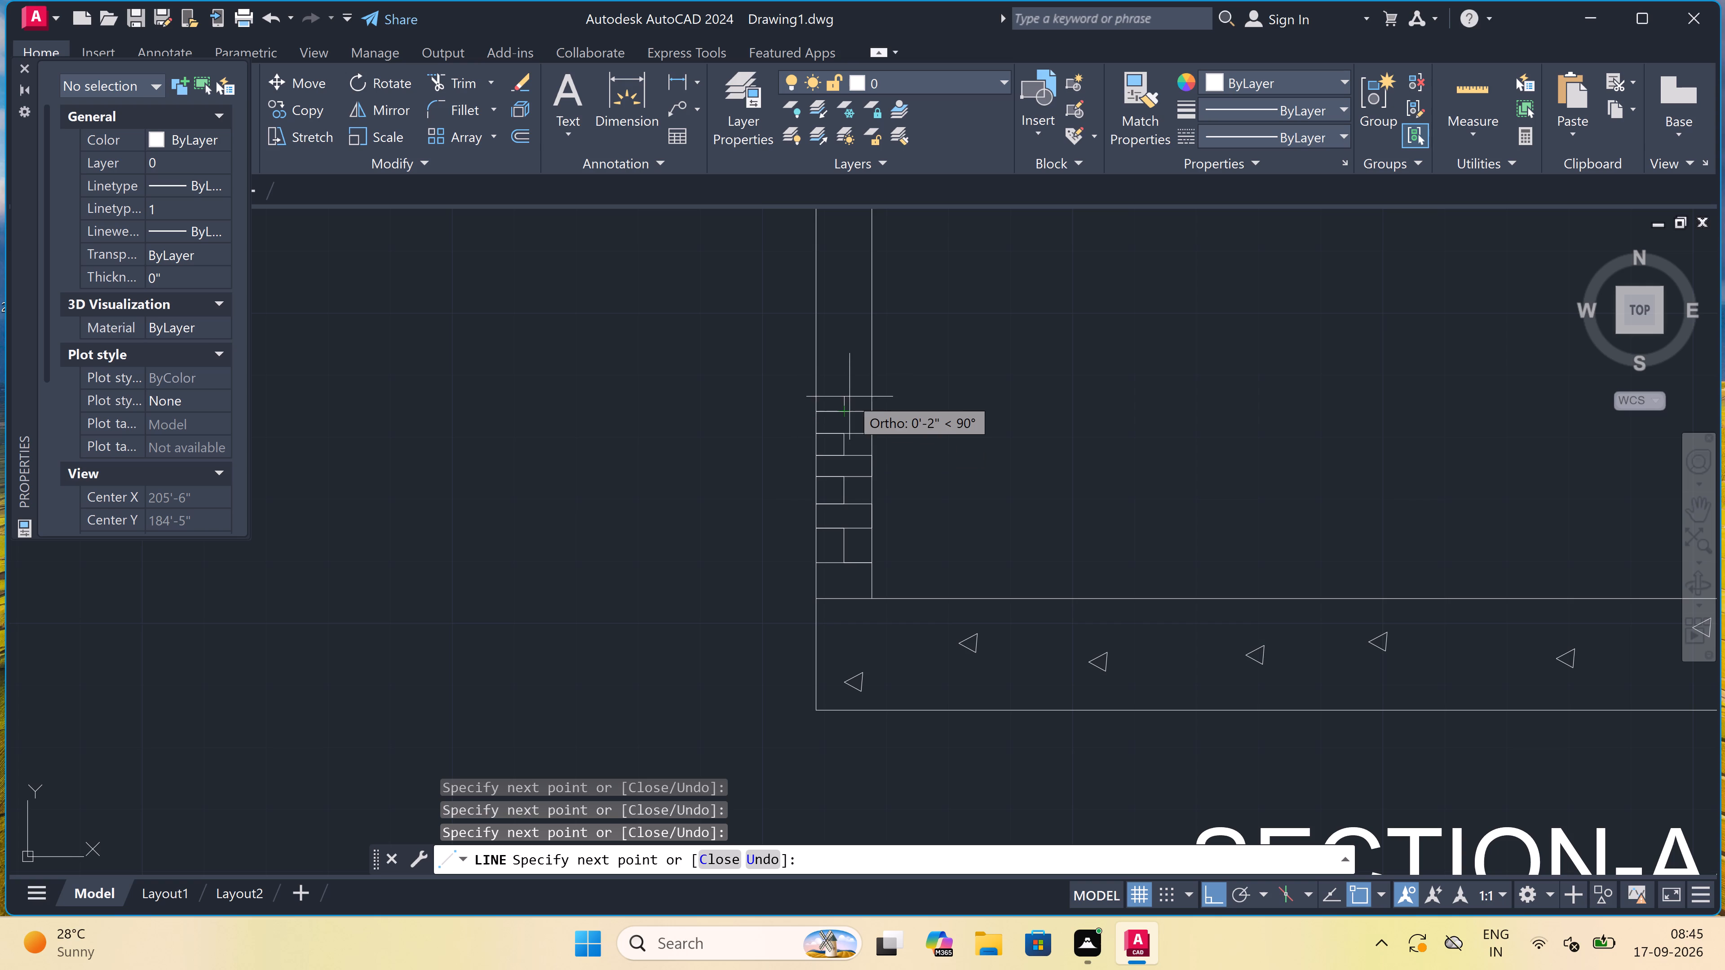
pyautogui.click(847, 387)
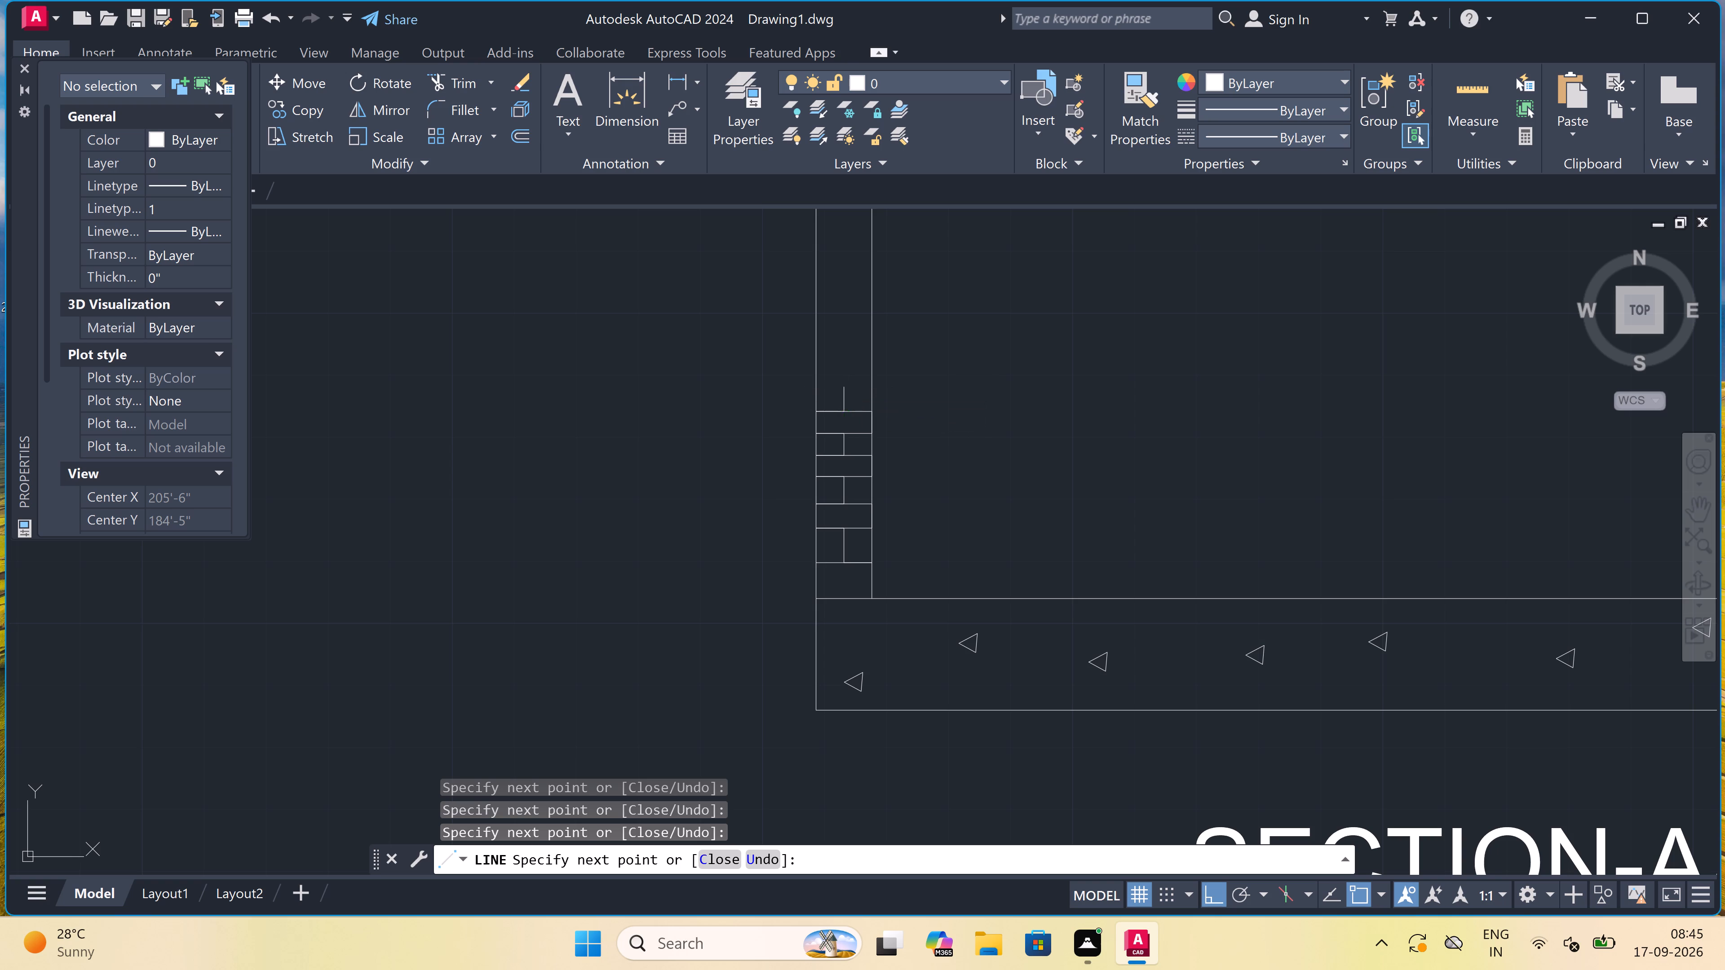
pyautogui.click(818, 387)
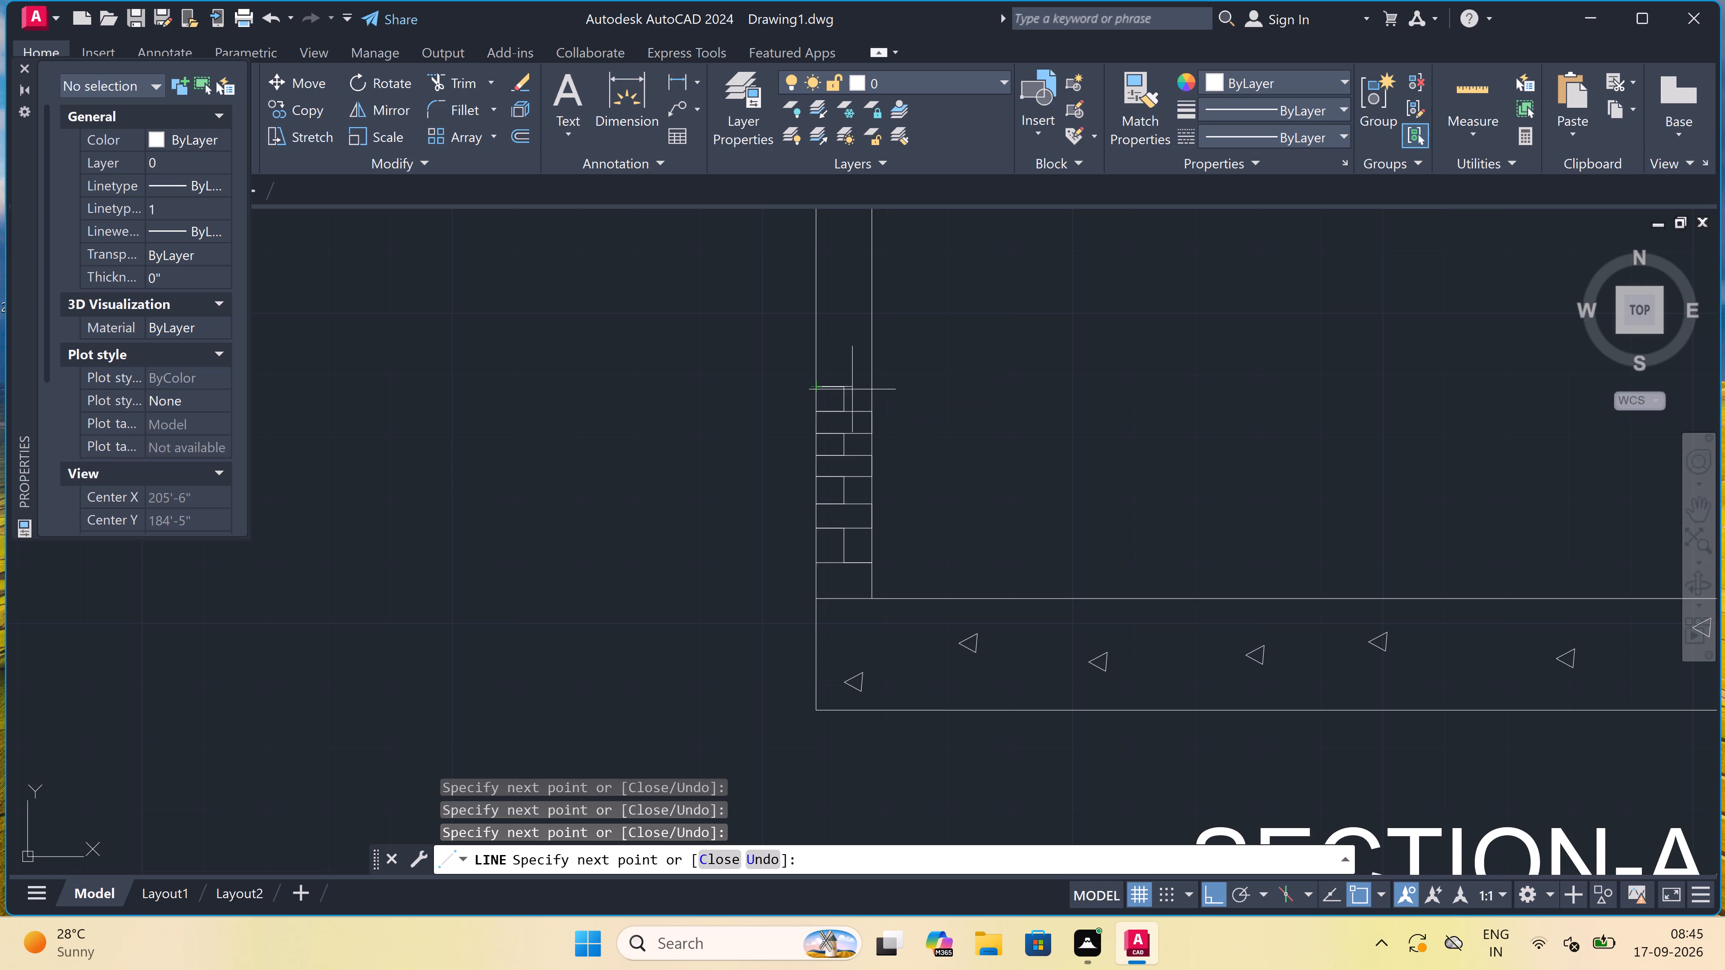
pyautogui.click(872, 392)
pyautogui.press('Escape')
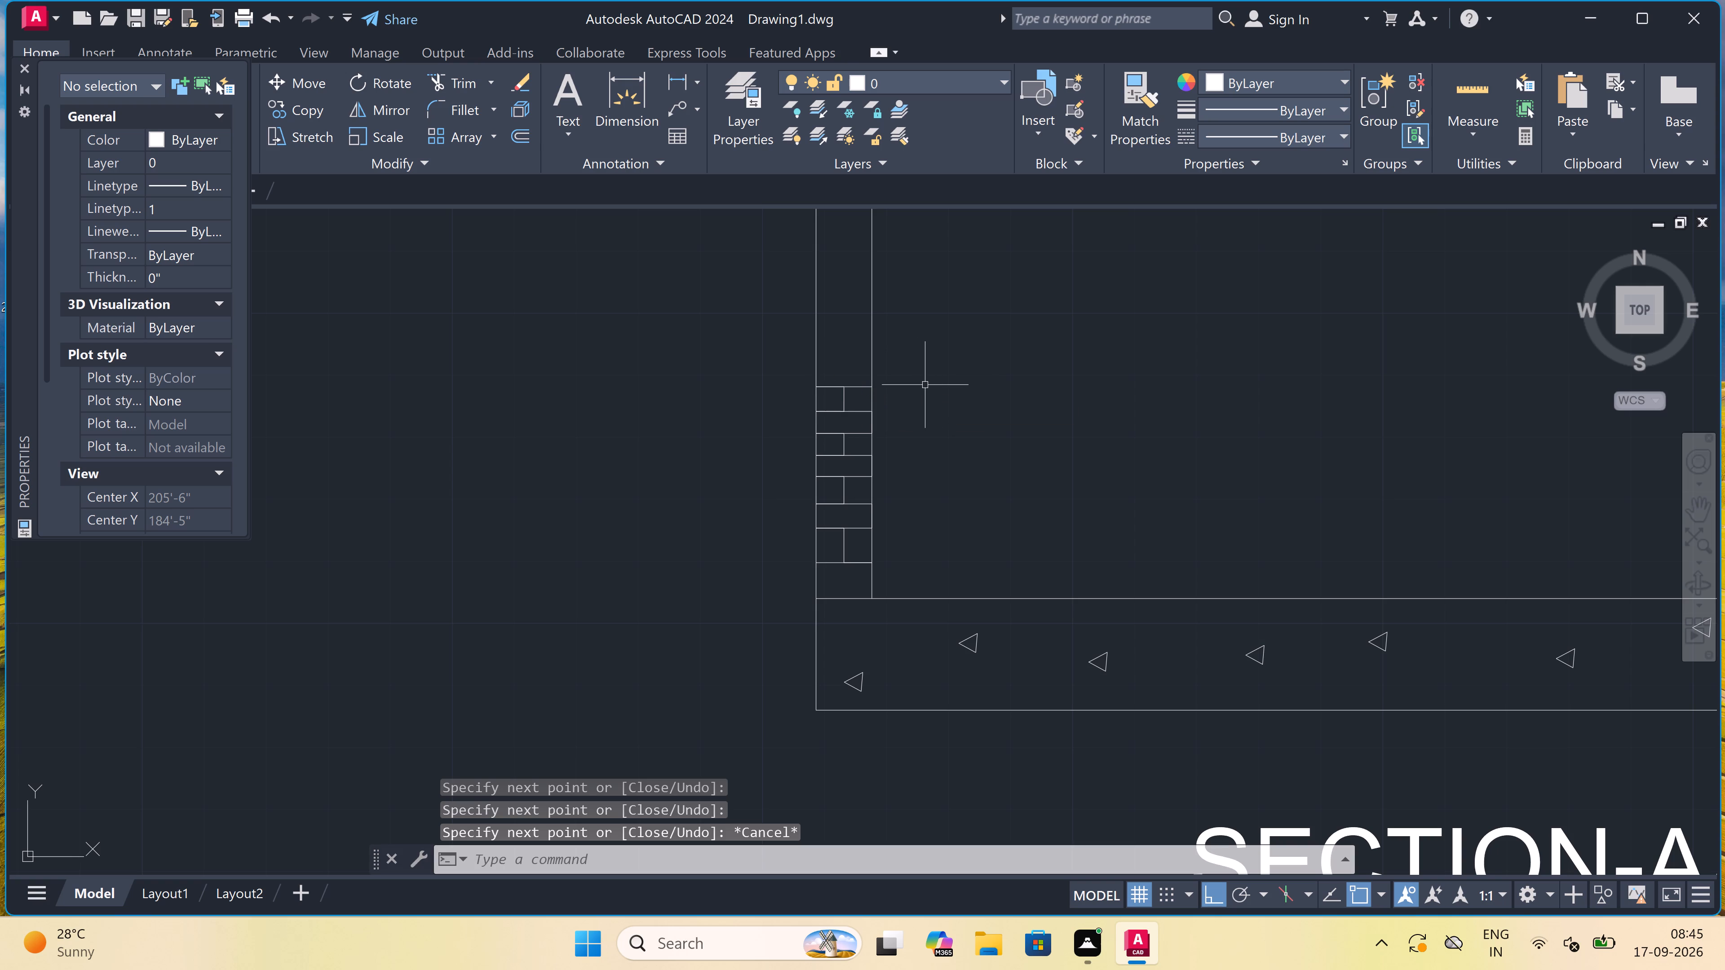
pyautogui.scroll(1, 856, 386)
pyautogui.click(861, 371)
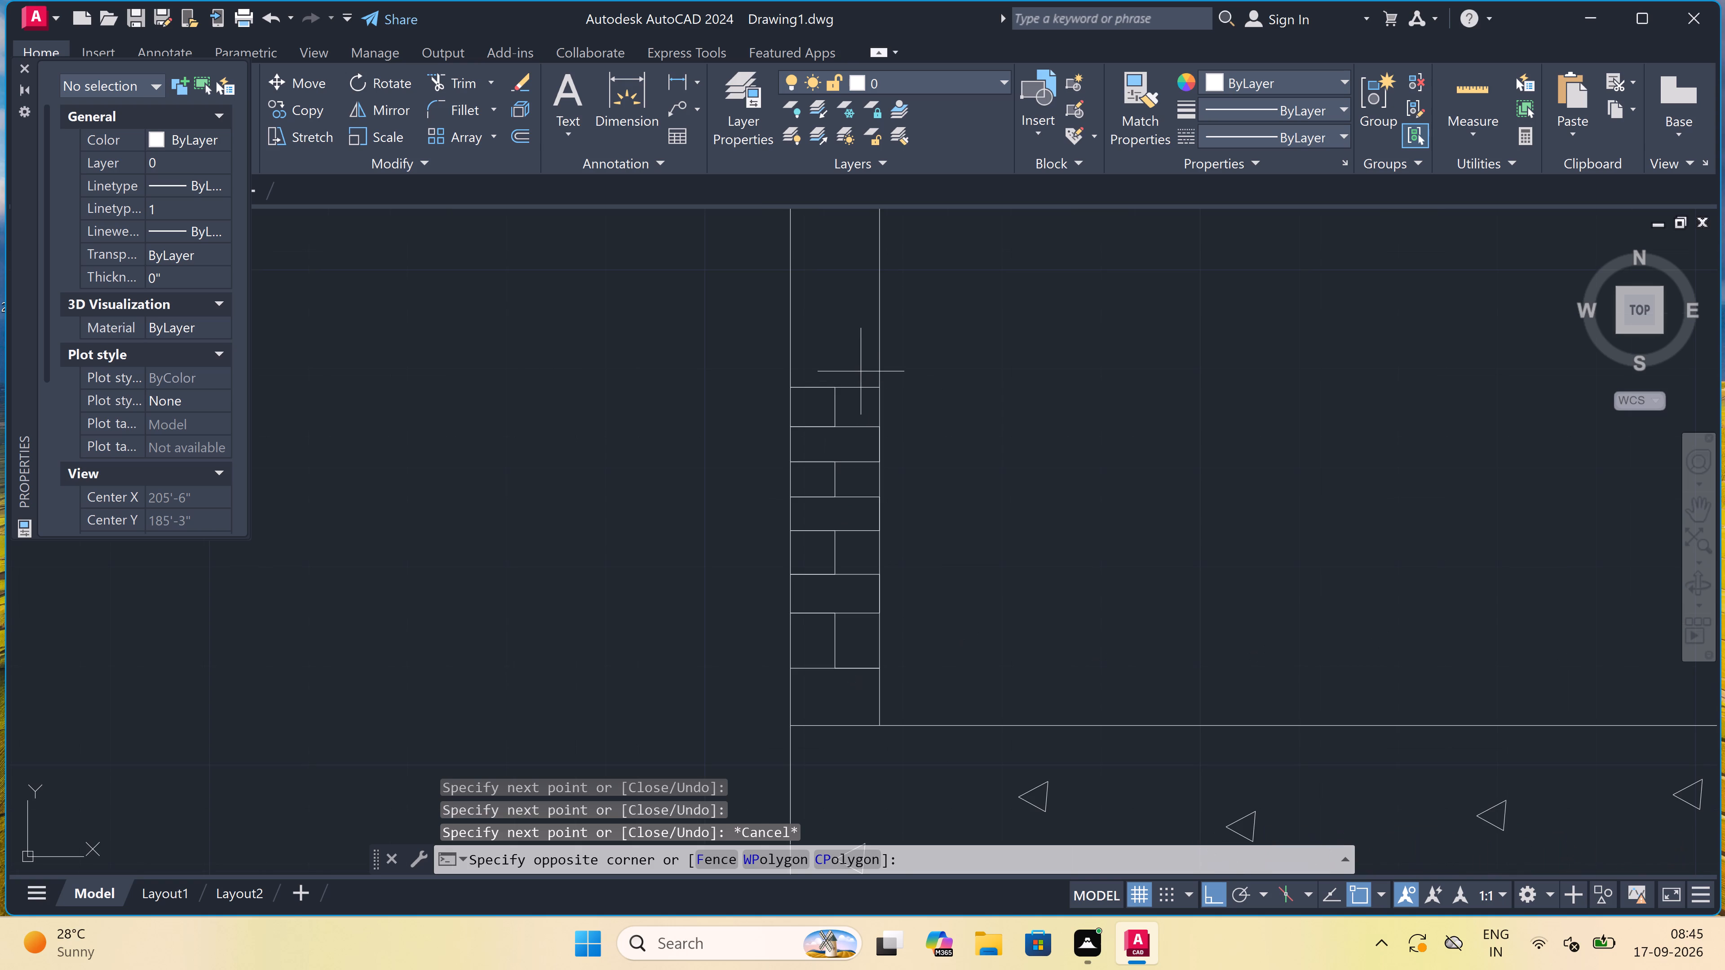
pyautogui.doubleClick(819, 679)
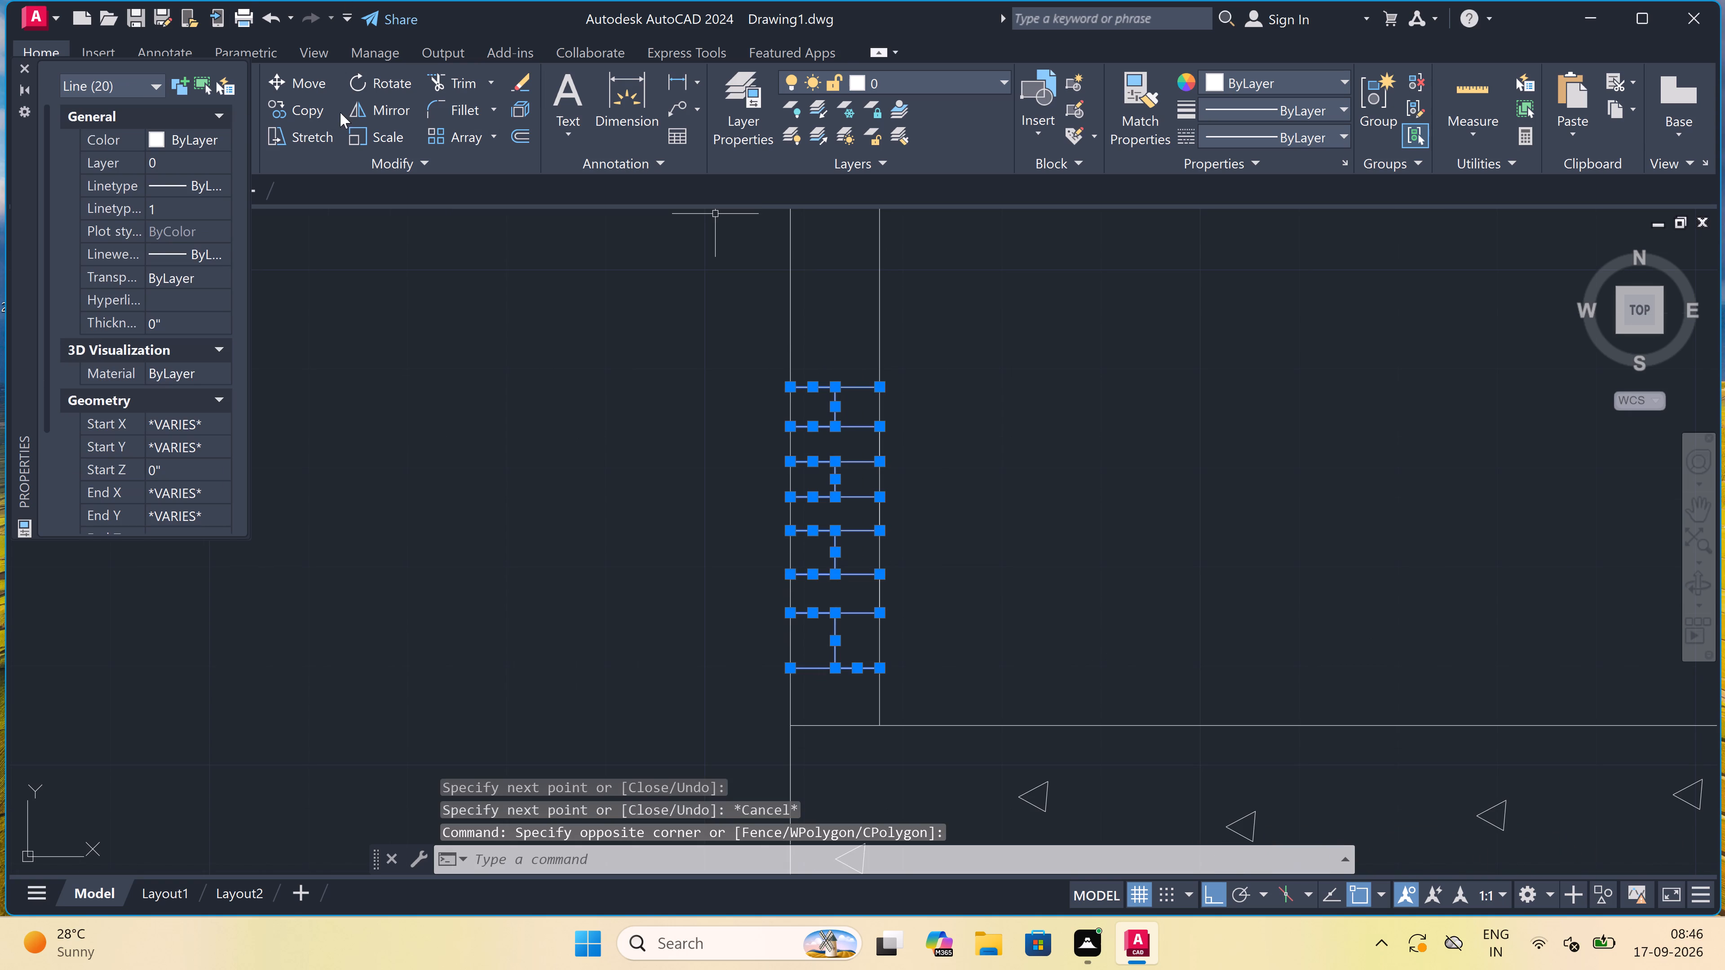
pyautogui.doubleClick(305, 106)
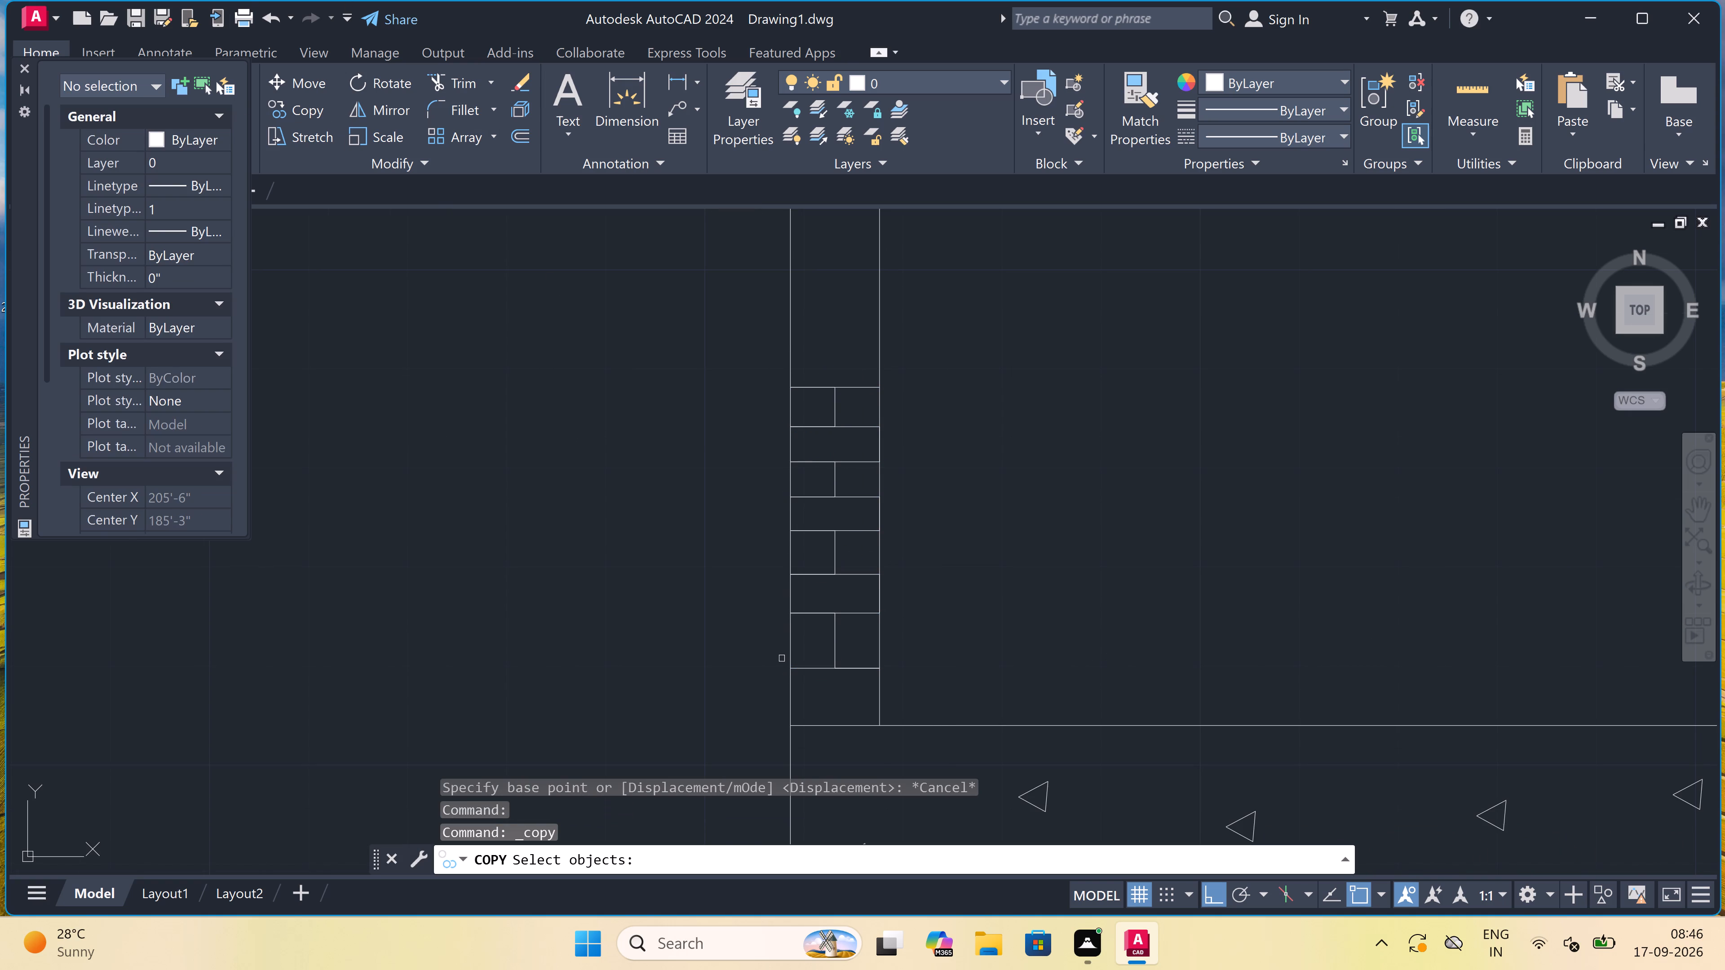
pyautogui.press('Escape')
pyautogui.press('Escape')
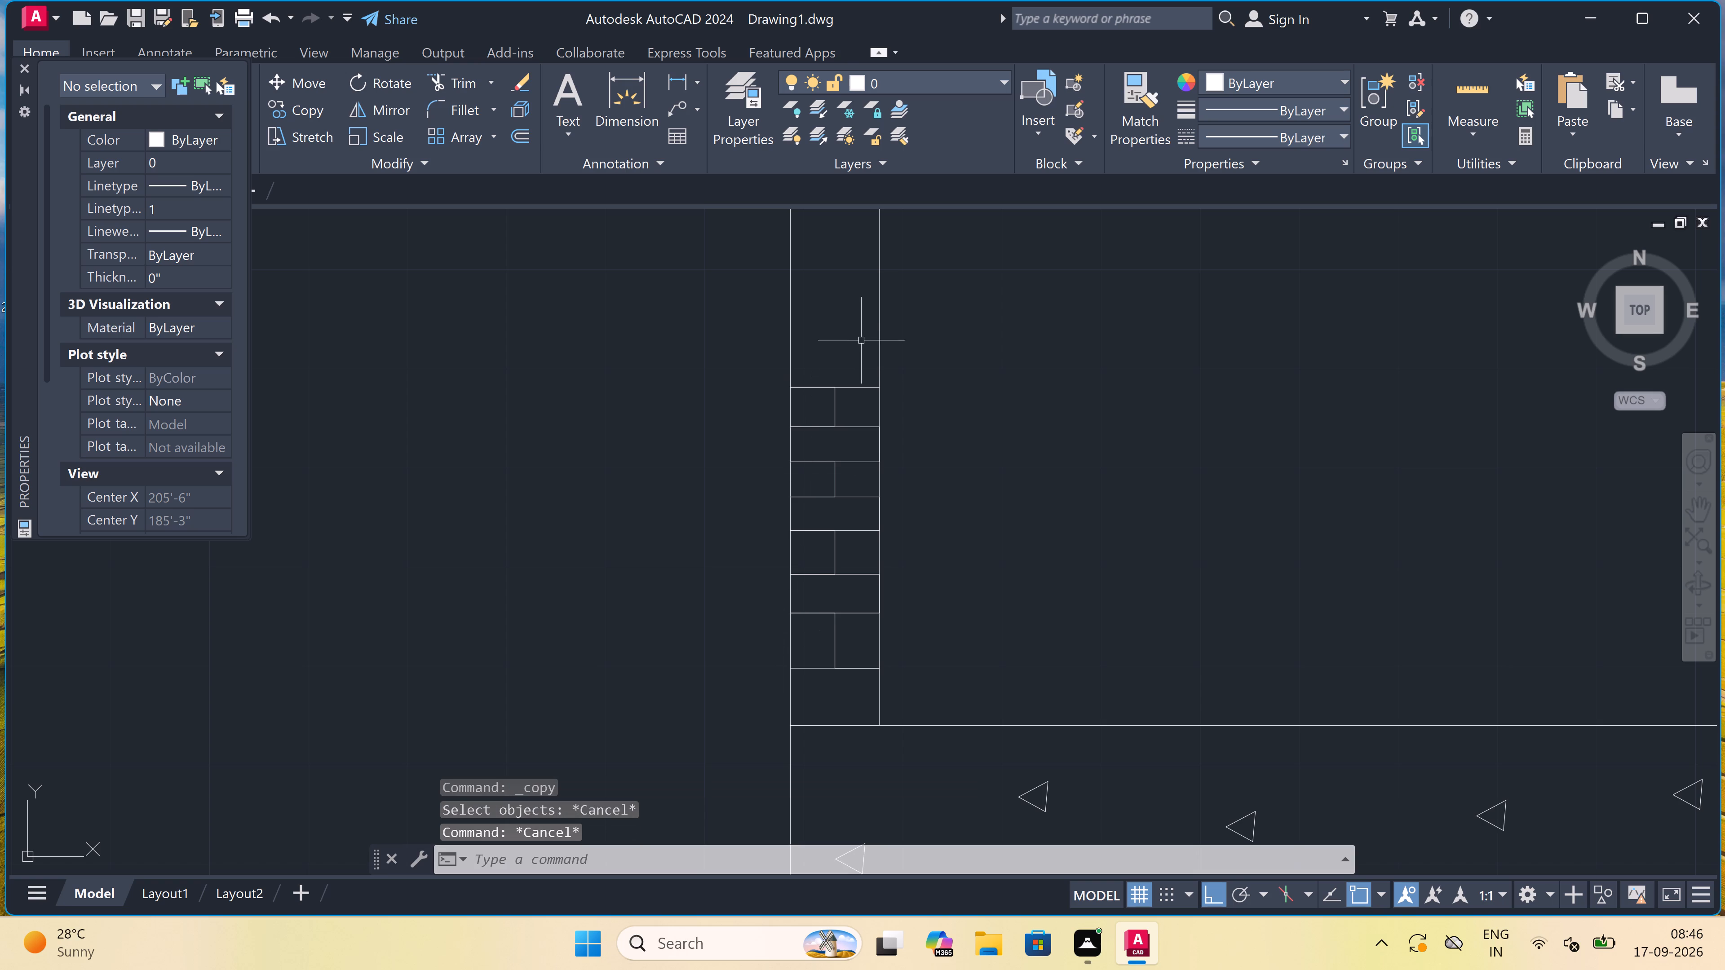
# Copy the left wall's drawn brick pattern upward three times along the same wall, stacking it past the roof slab.
pyautogui.click(867, 351)
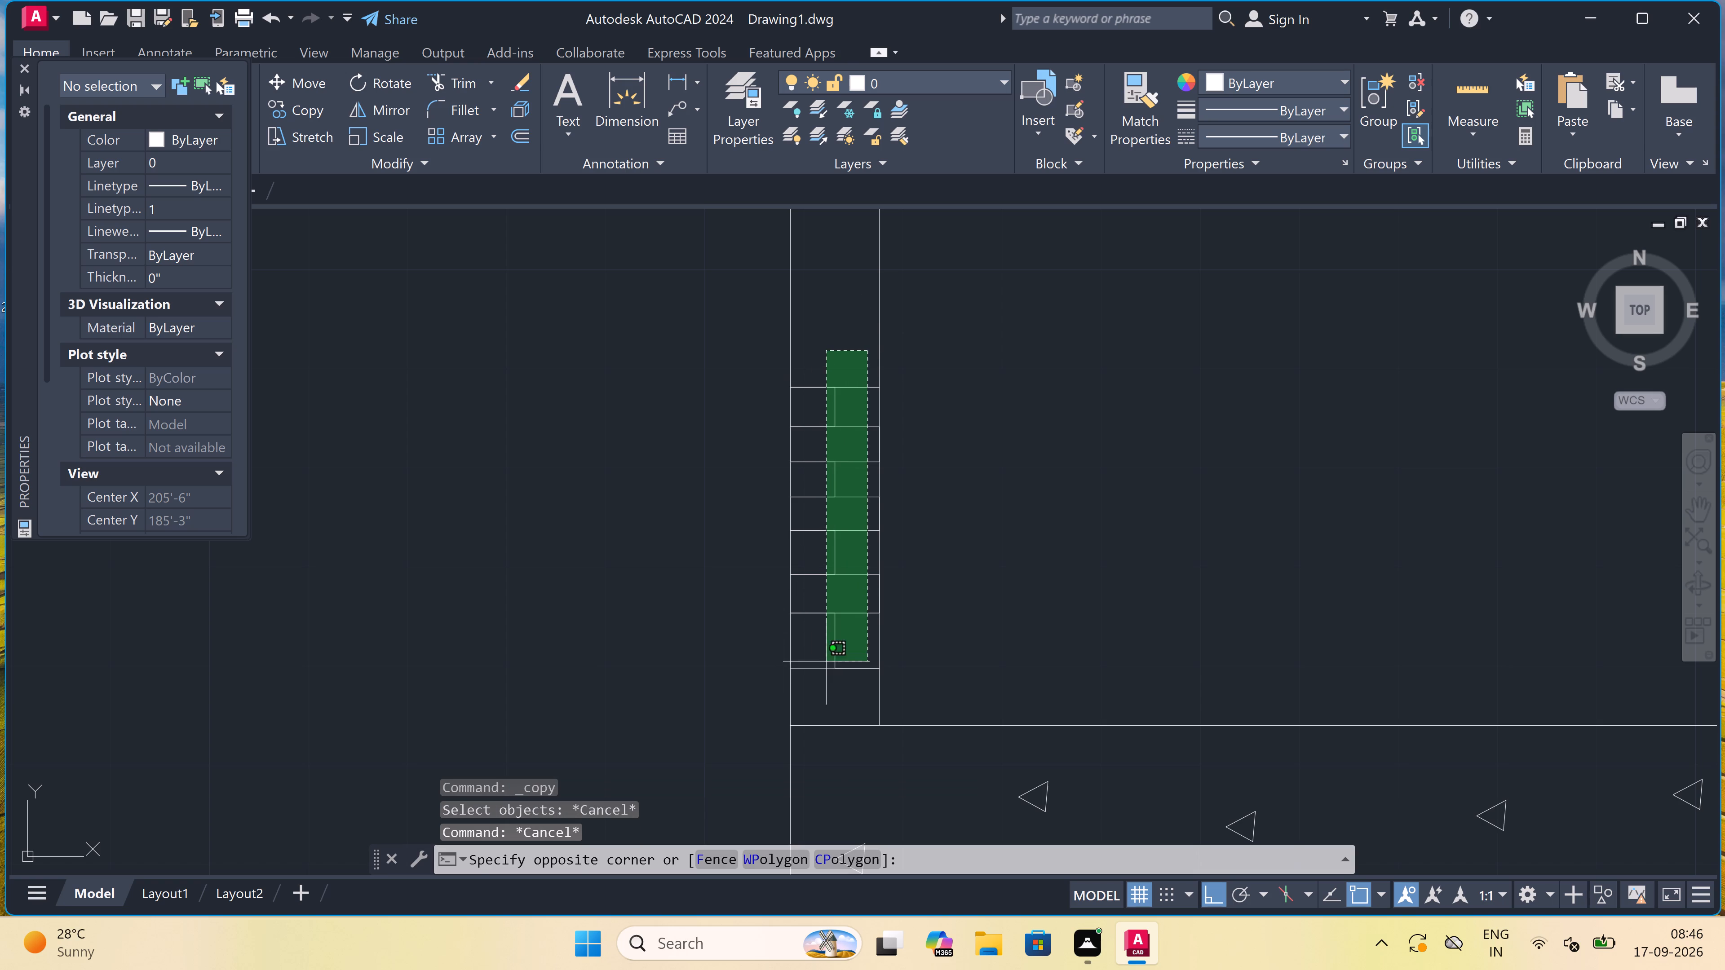
pyautogui.click(812, 682)
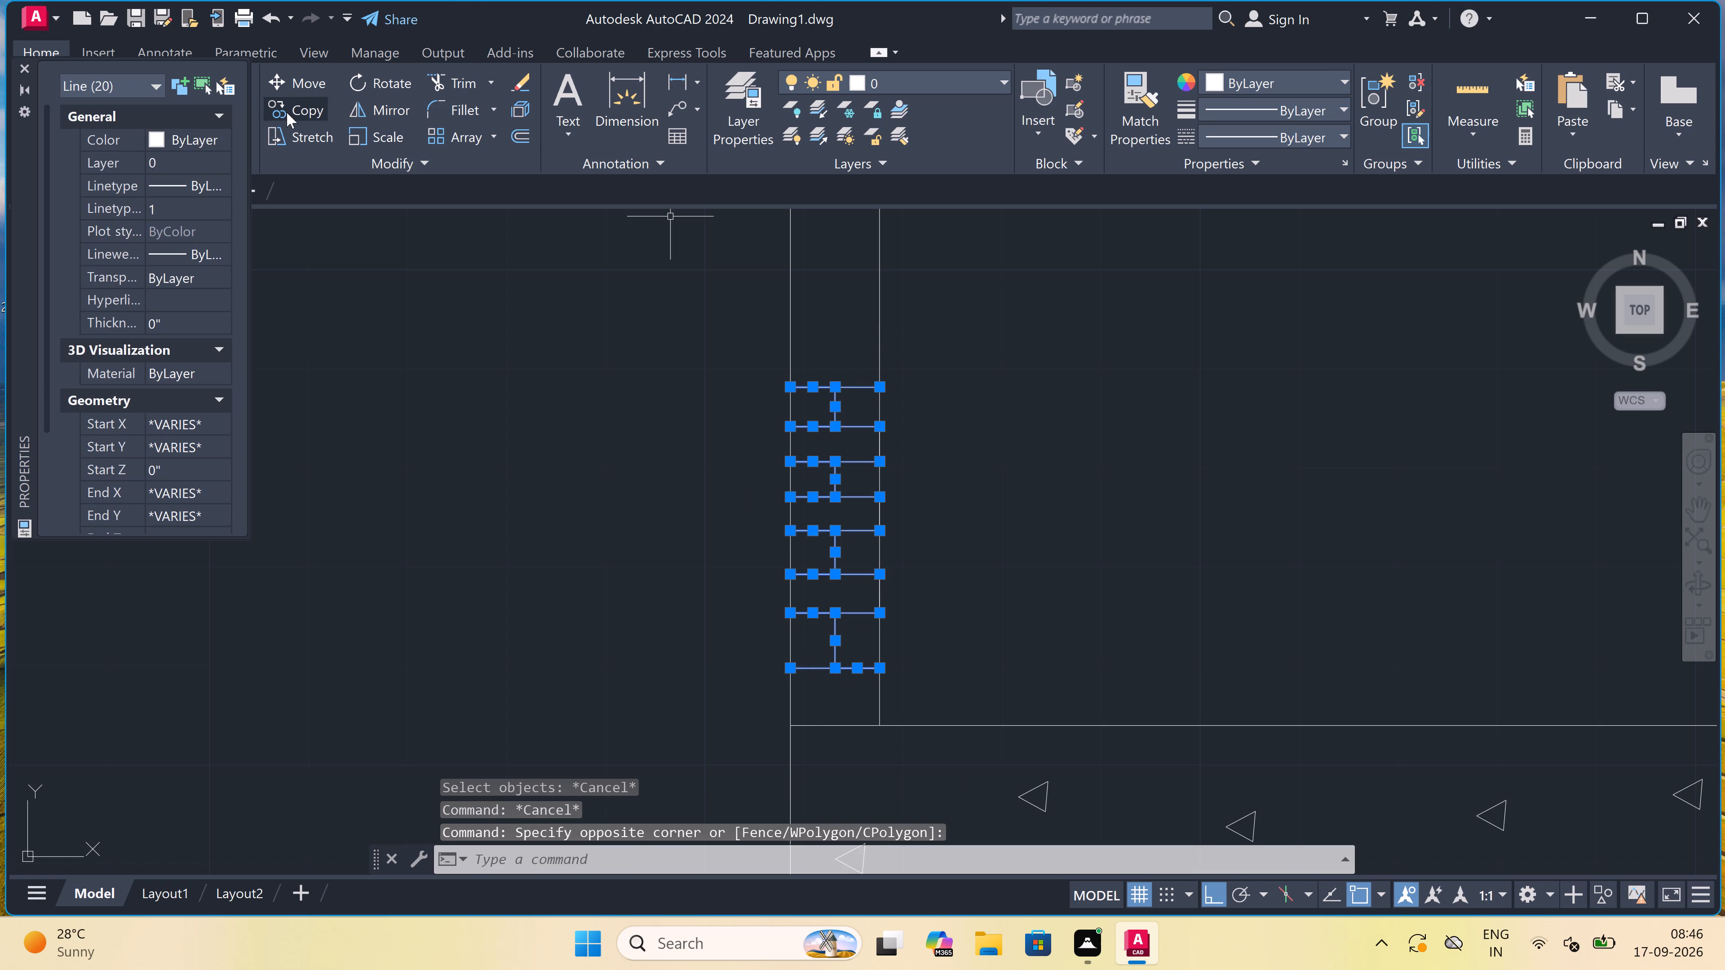
pyautogui.click(287, 112)
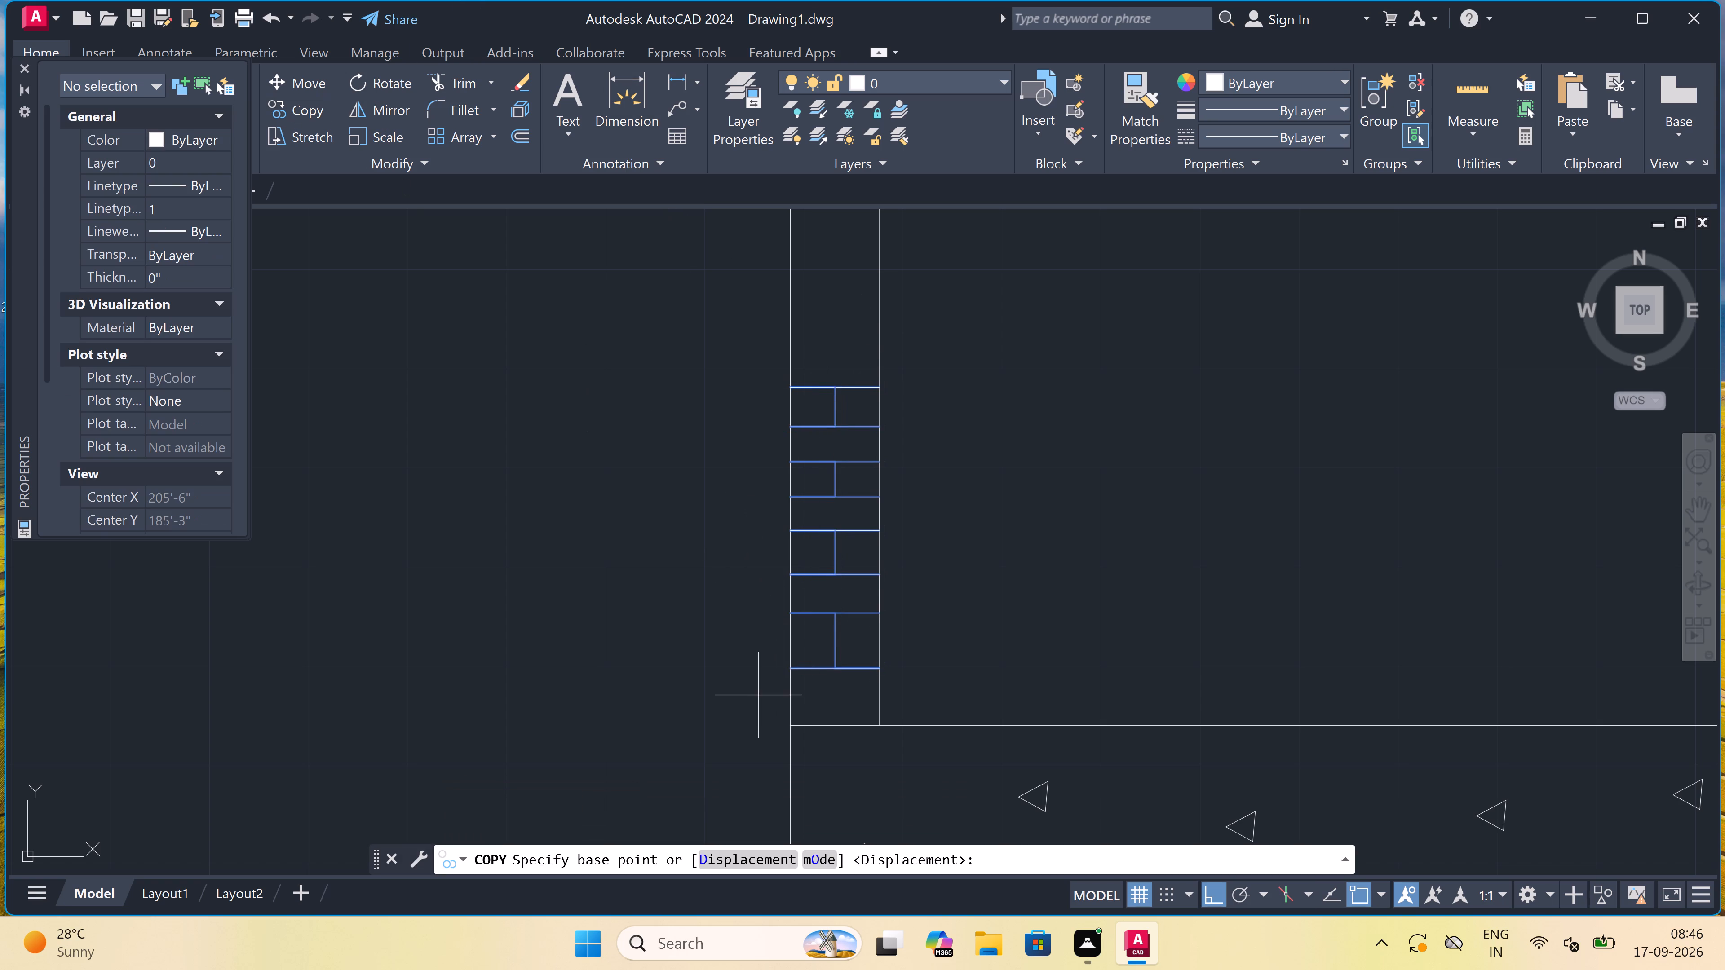
pyautogui.click(793, 670)
pyautogui.scroll(-4, 778, 533)
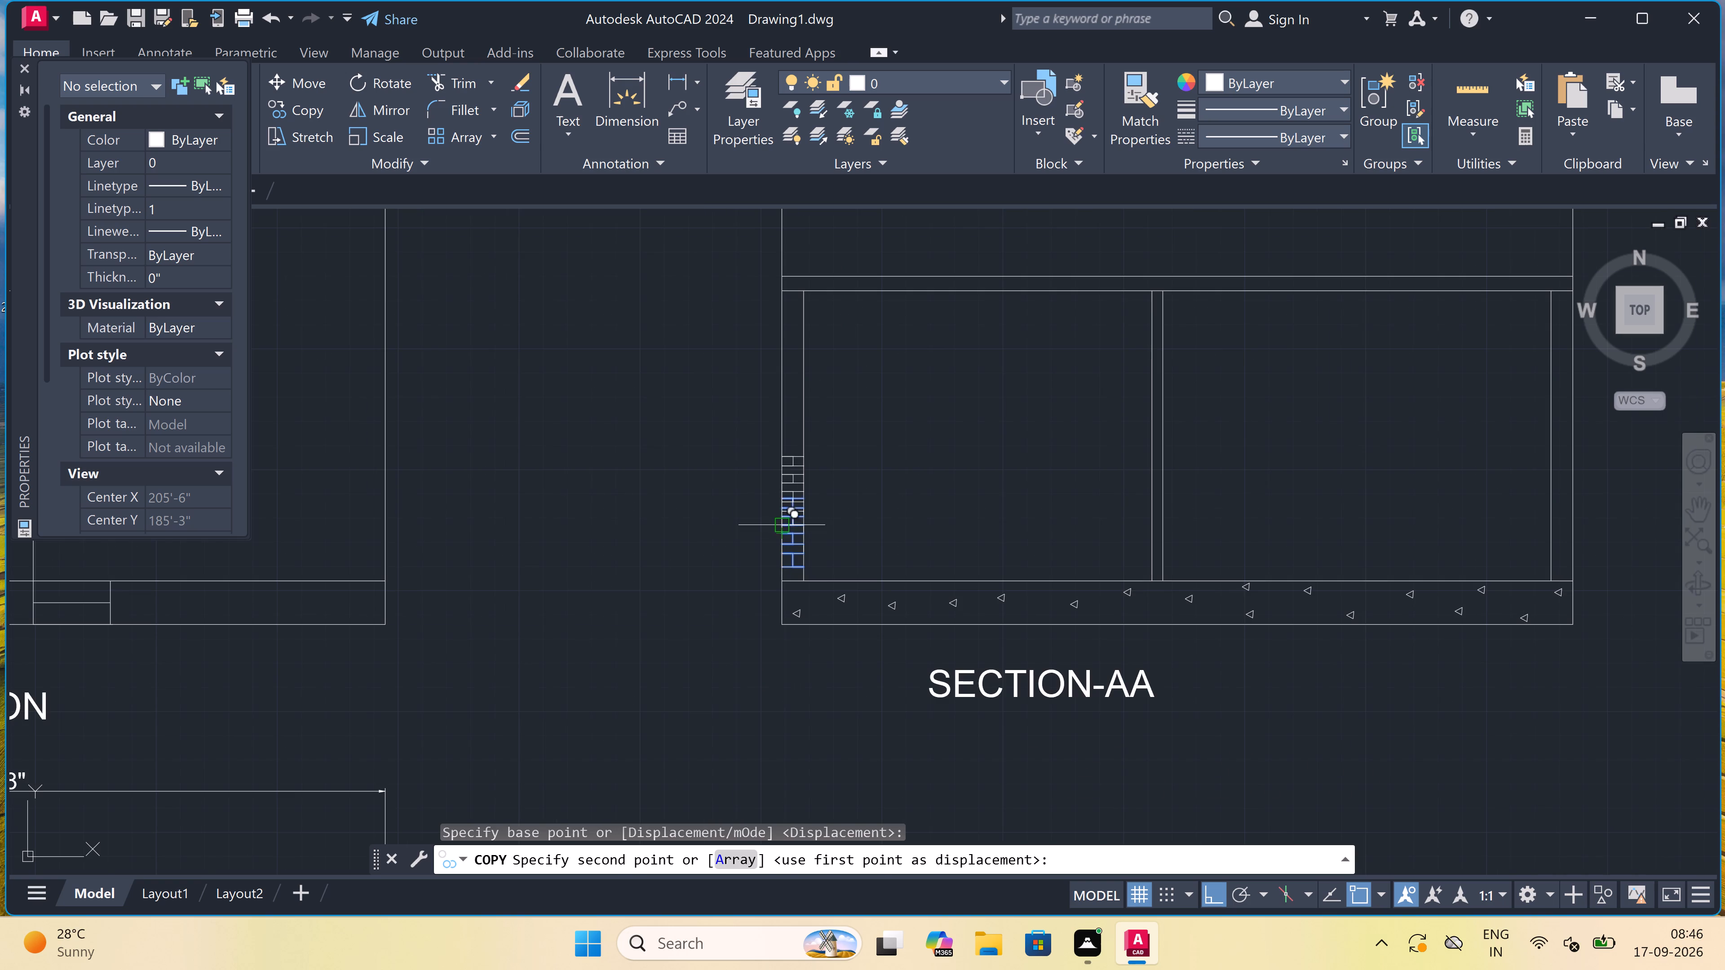
pyautogui.scroll(4, 783, 429)
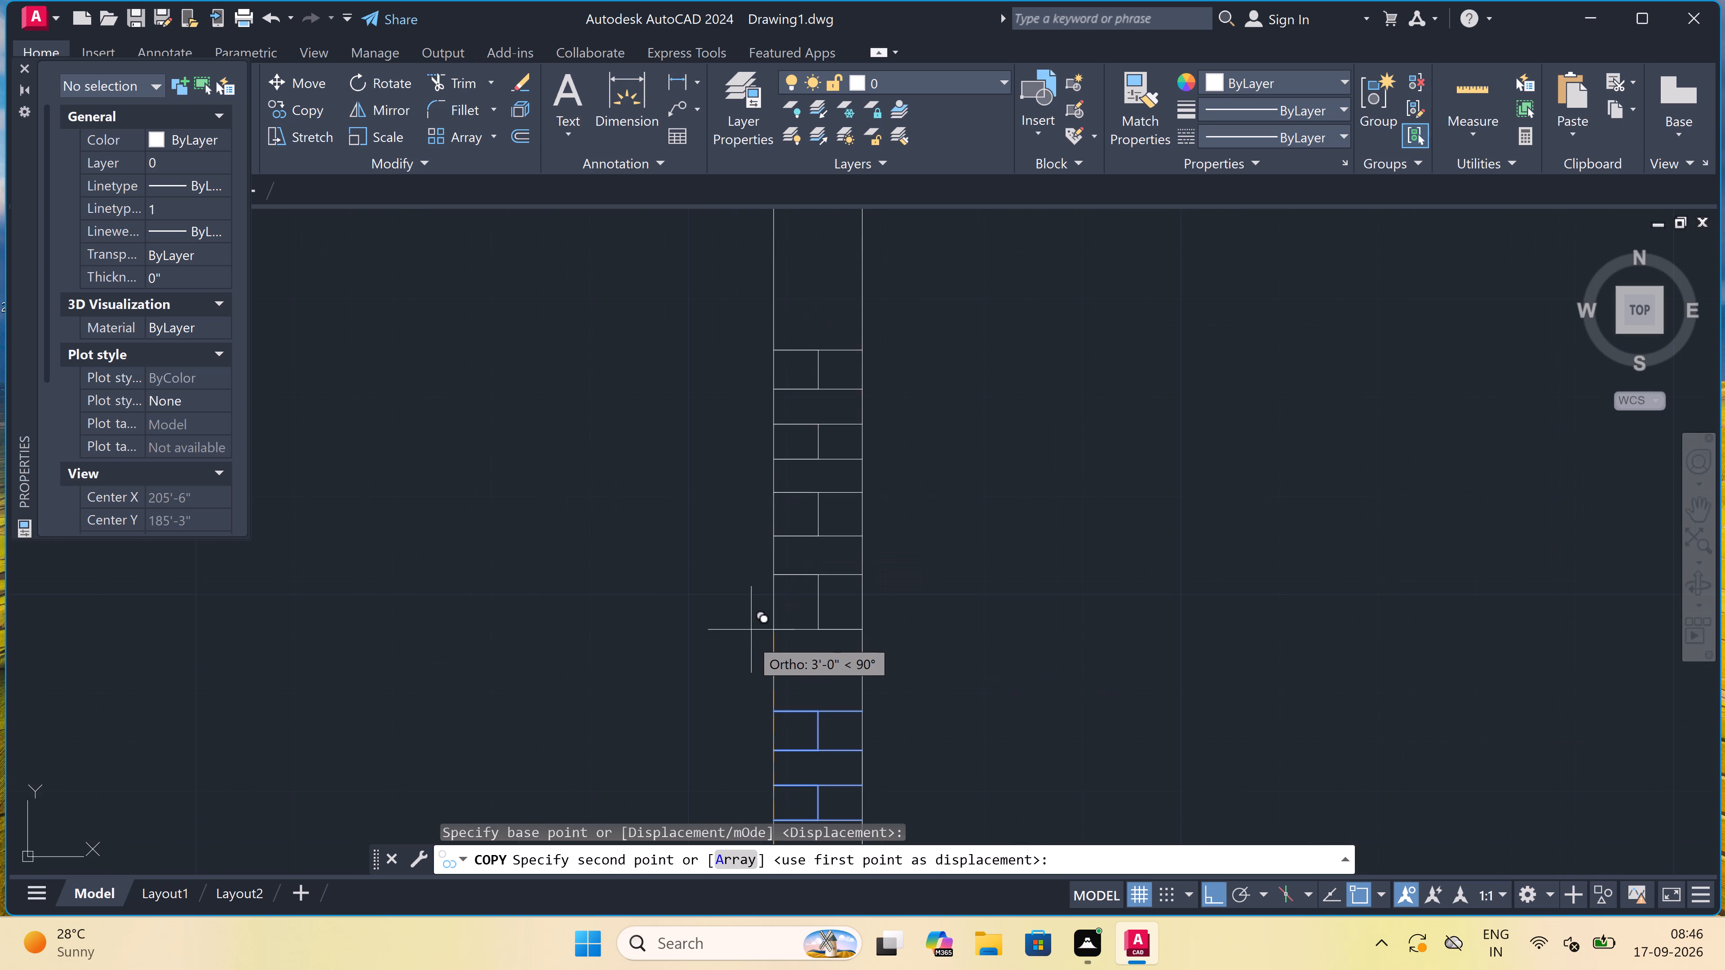
pyautogui.doubleClick(774, 670)
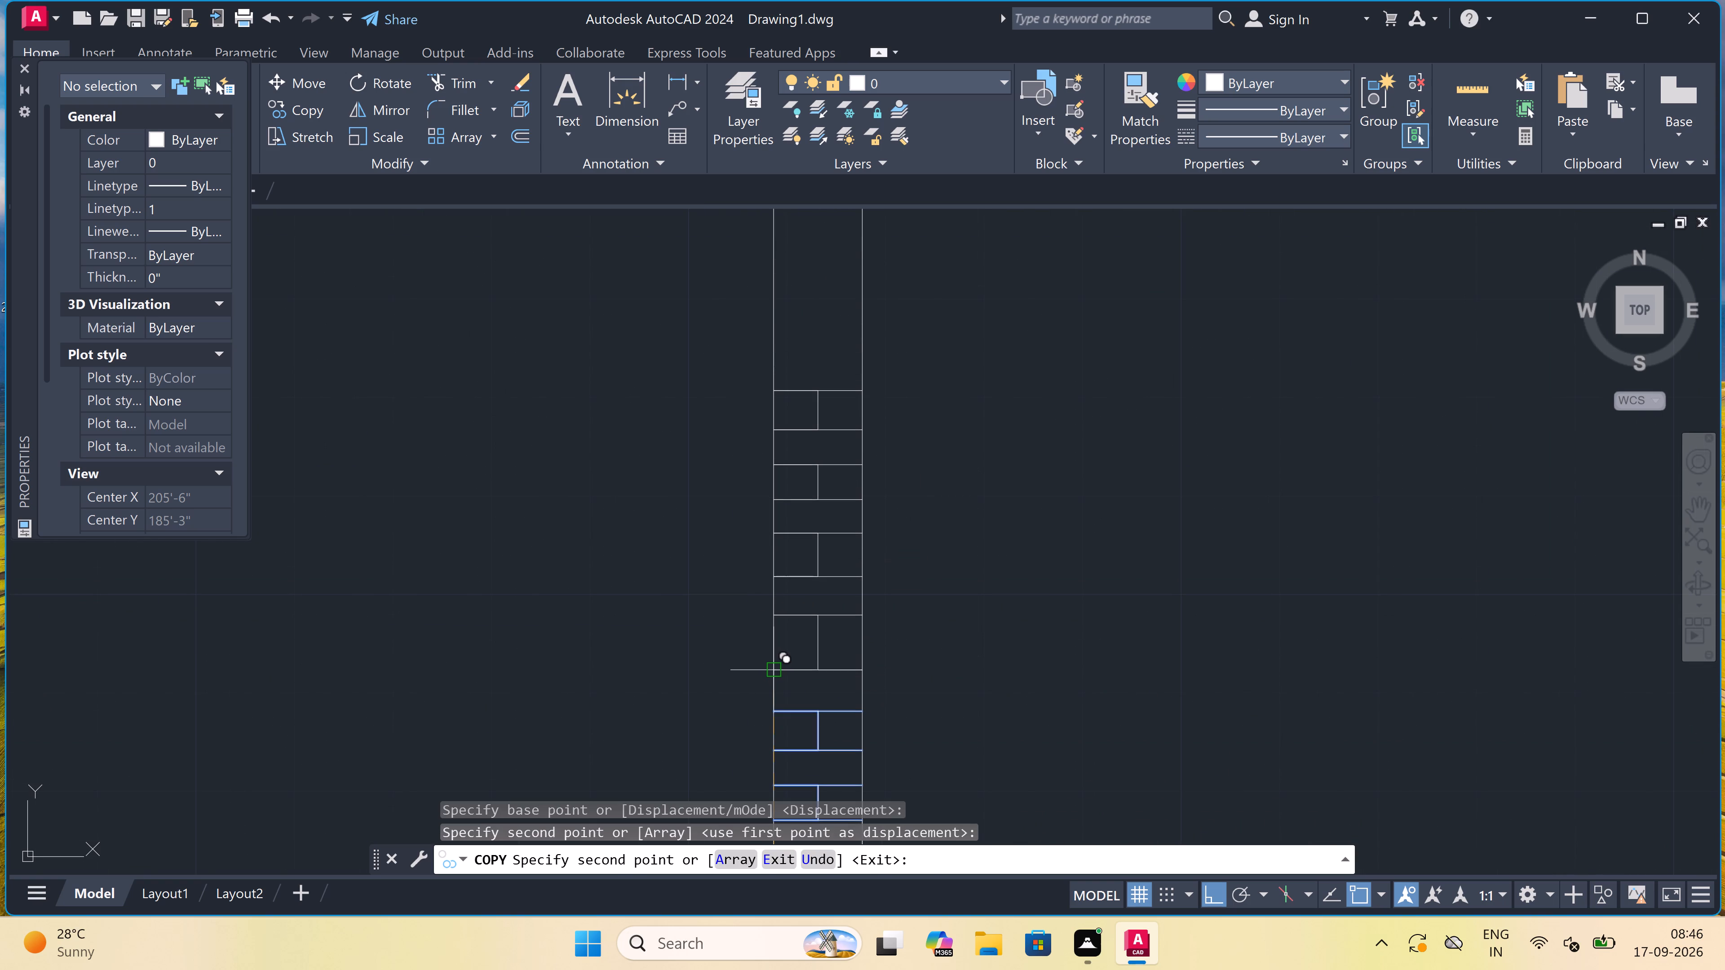
pyautogui.rightClick(775, 669)
pyautogui.scroll(-2, 775, 670)
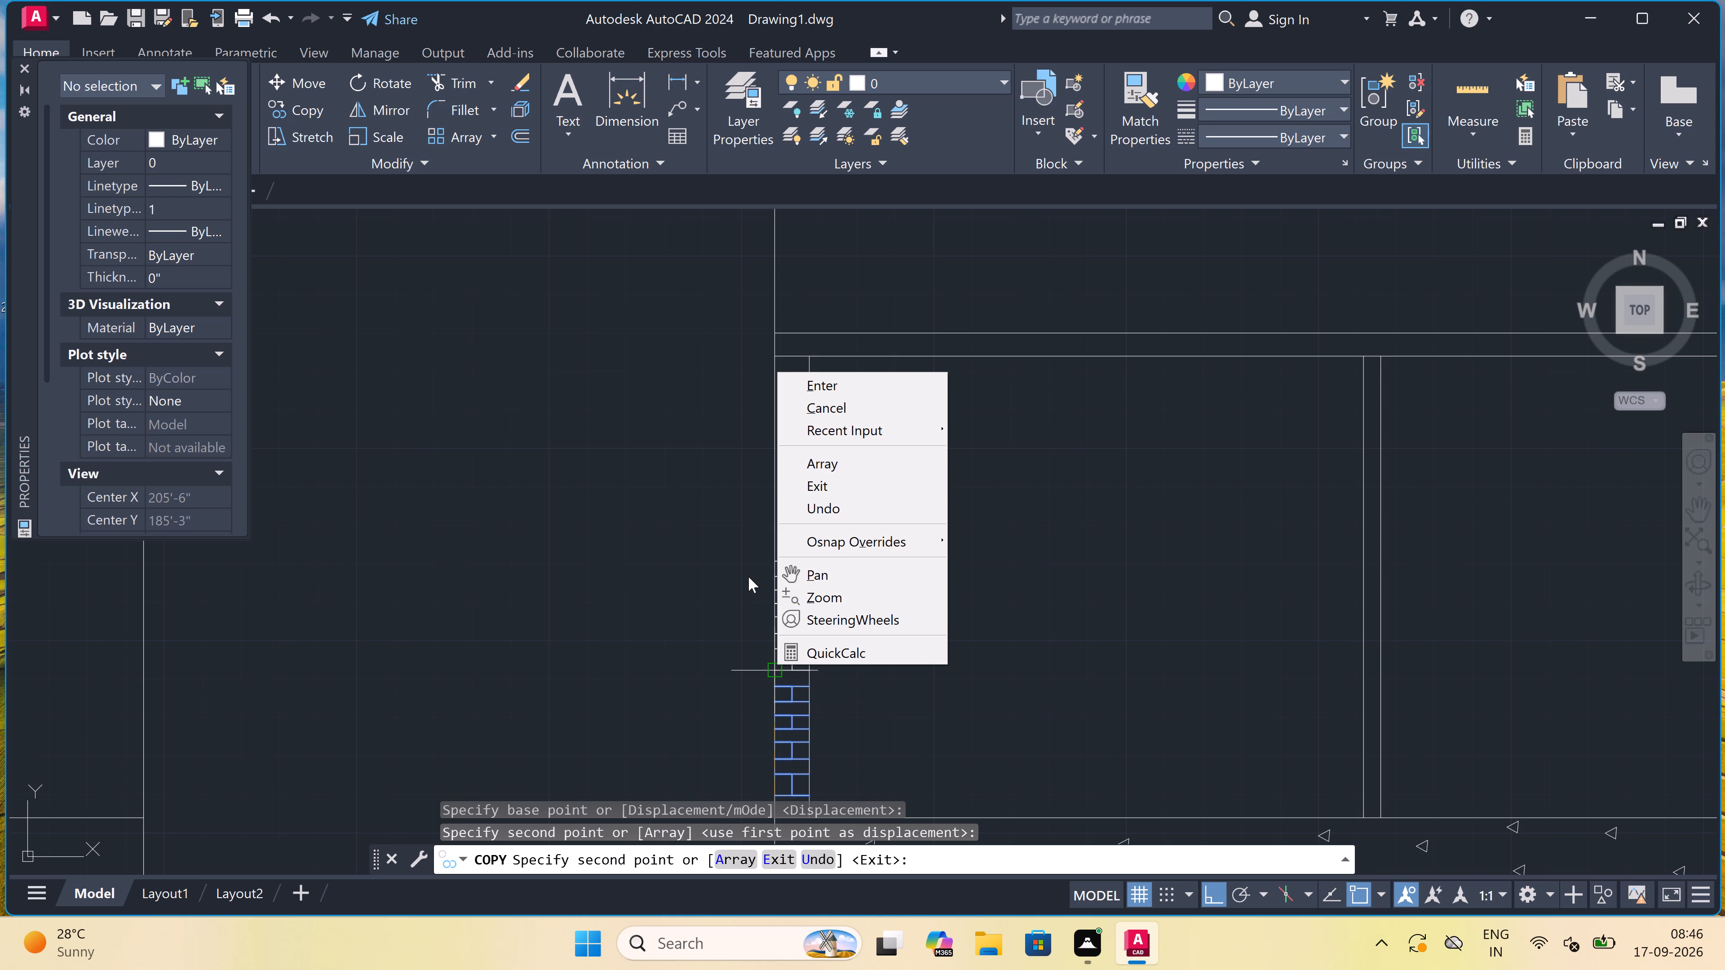
pyautogui.click(754, 541)
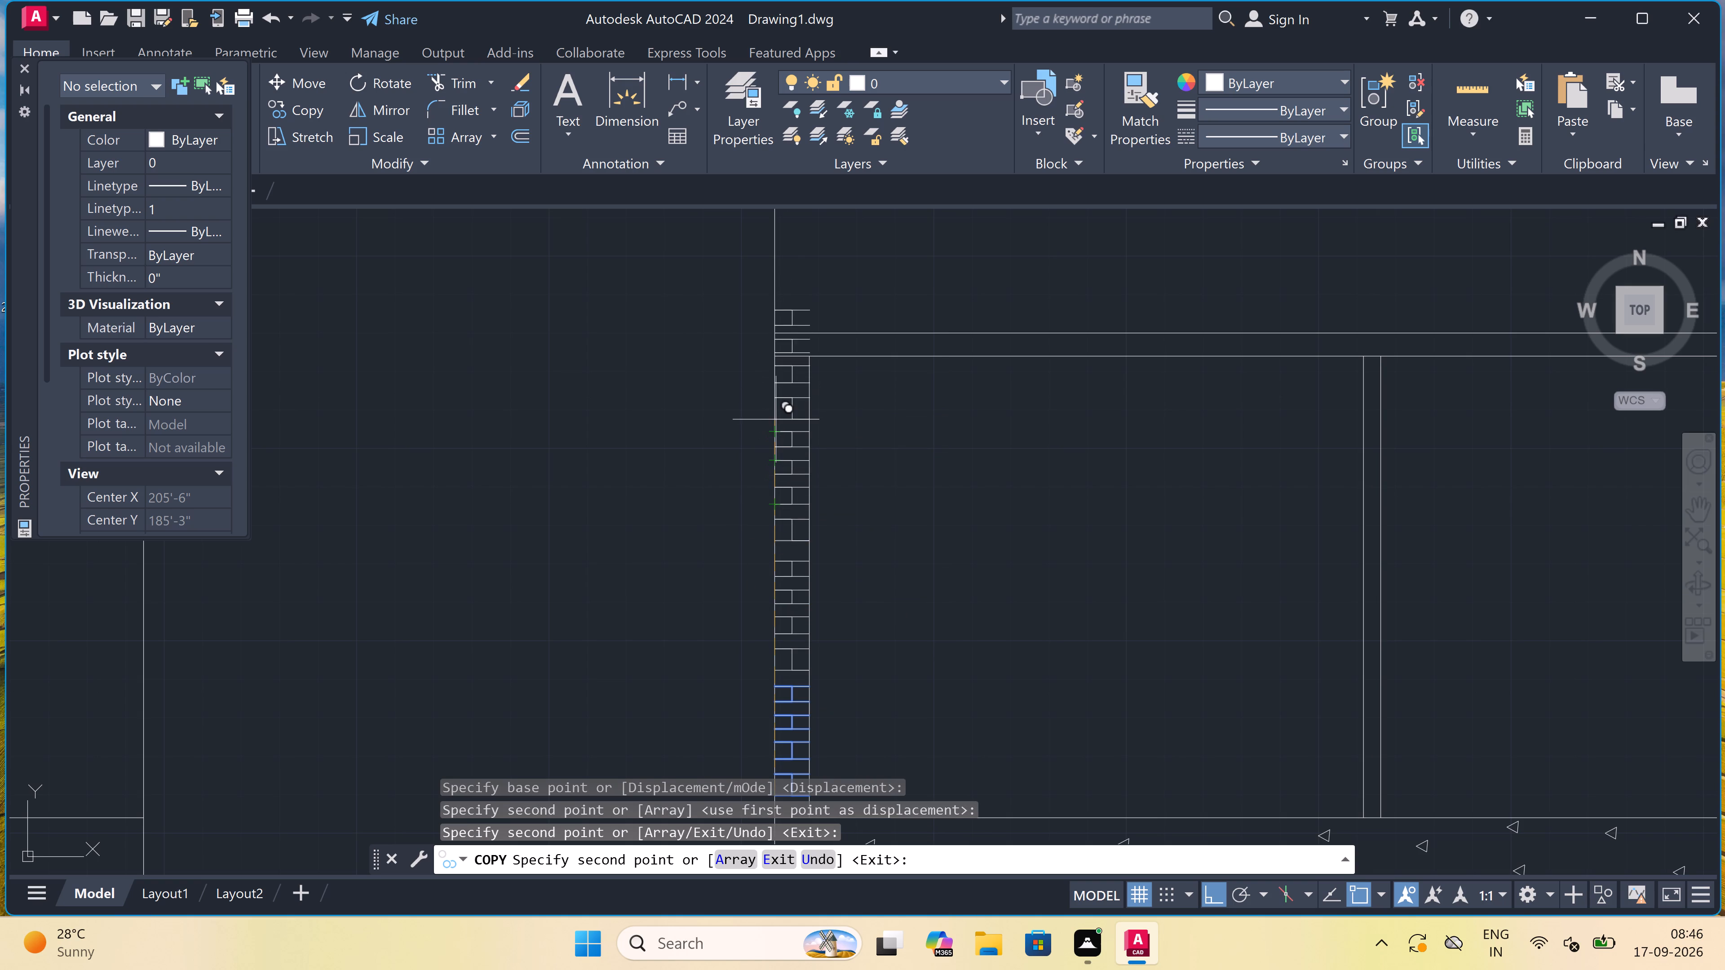
pyautogui.scroll(3, 785, 422)
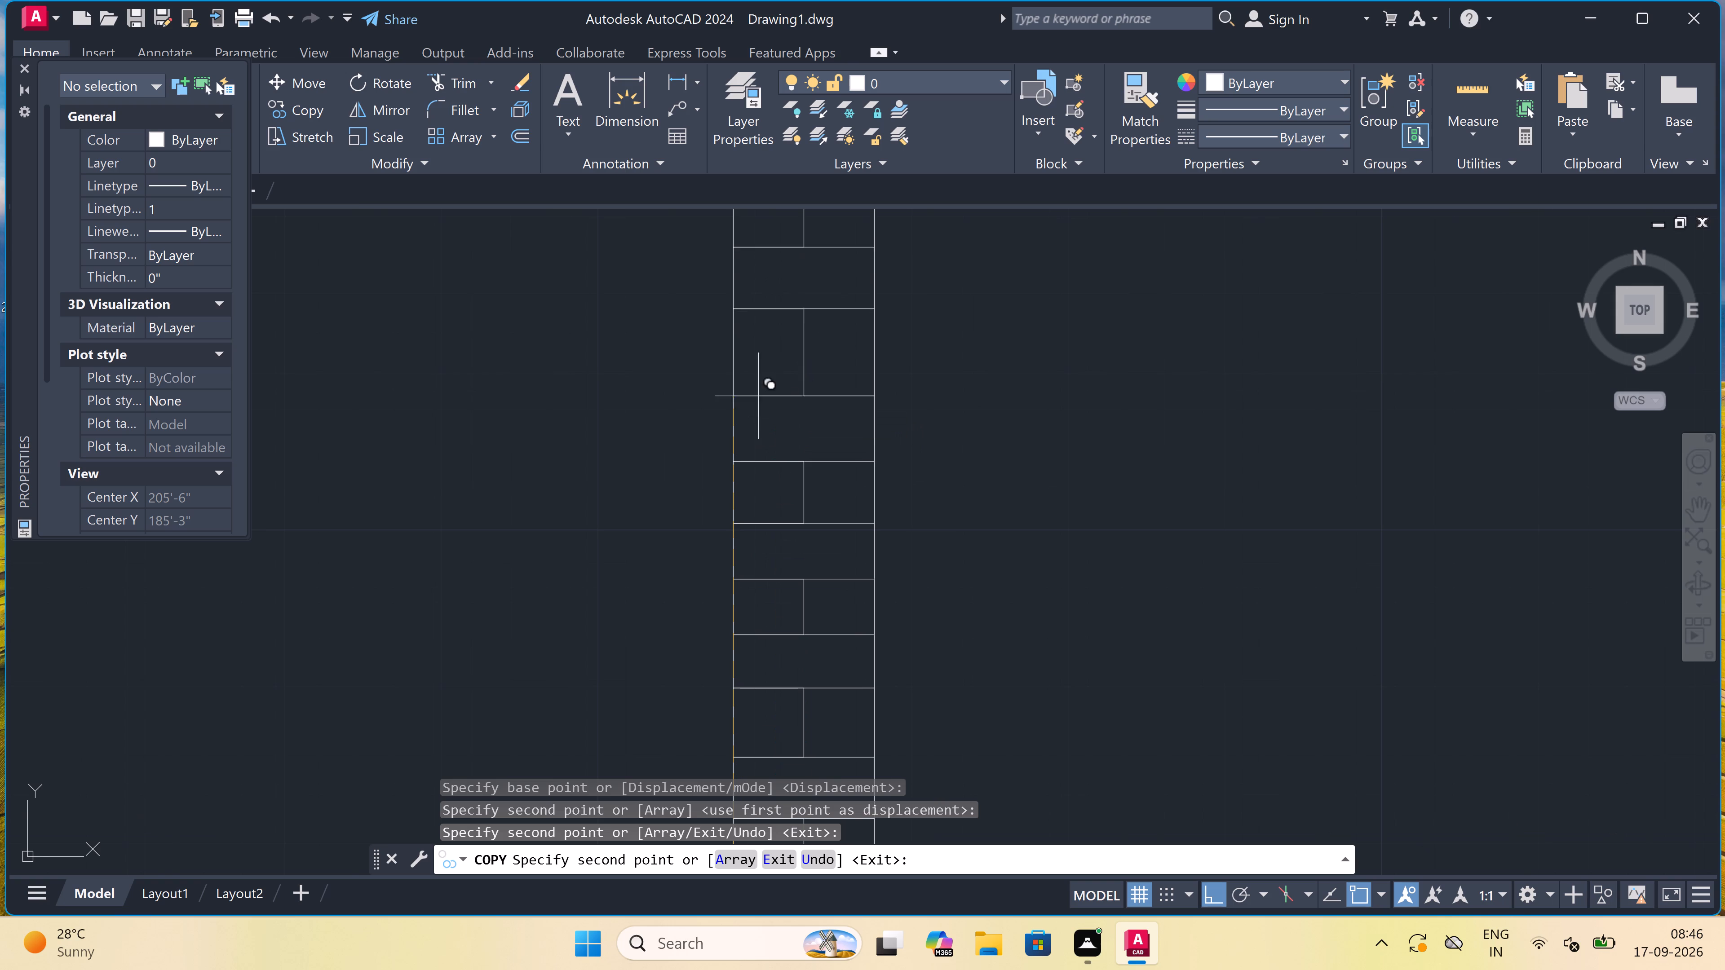
pyautogui.click(734, 394)
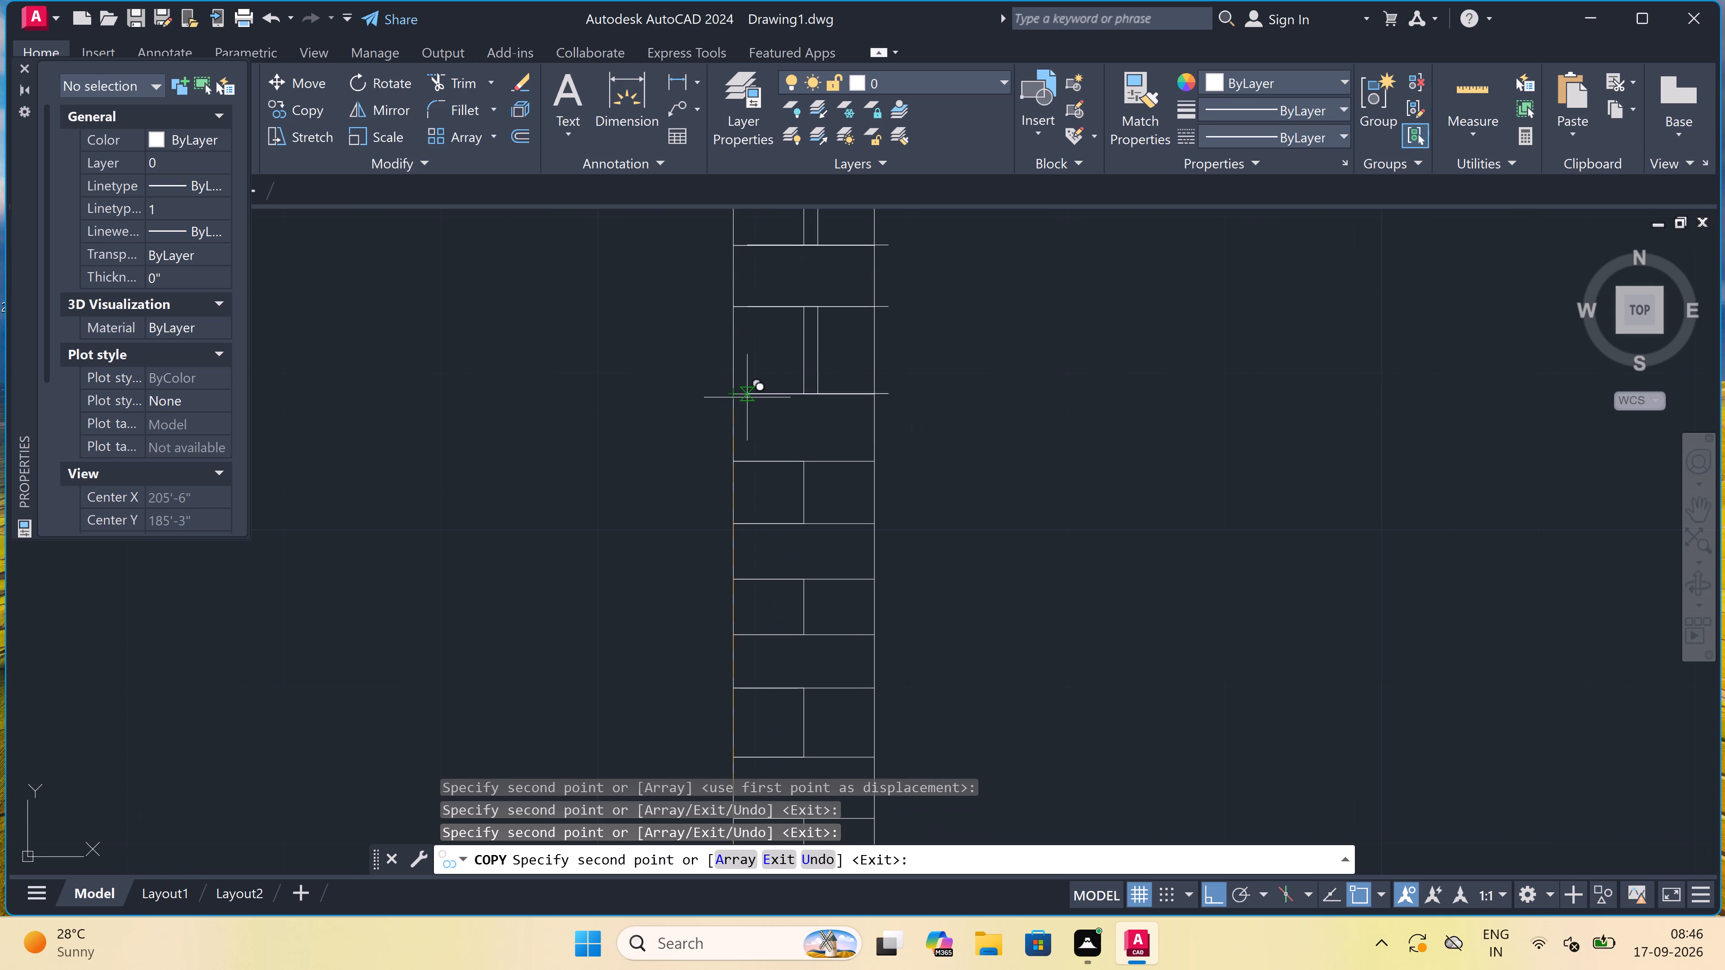
# With Ortho off, place four stacked copies of the brick pattern on section AA's right wall, from the base slab up to the roof slab.
pyautogui.press('F8')
pyautogui.scroll(-3, 640, 399)
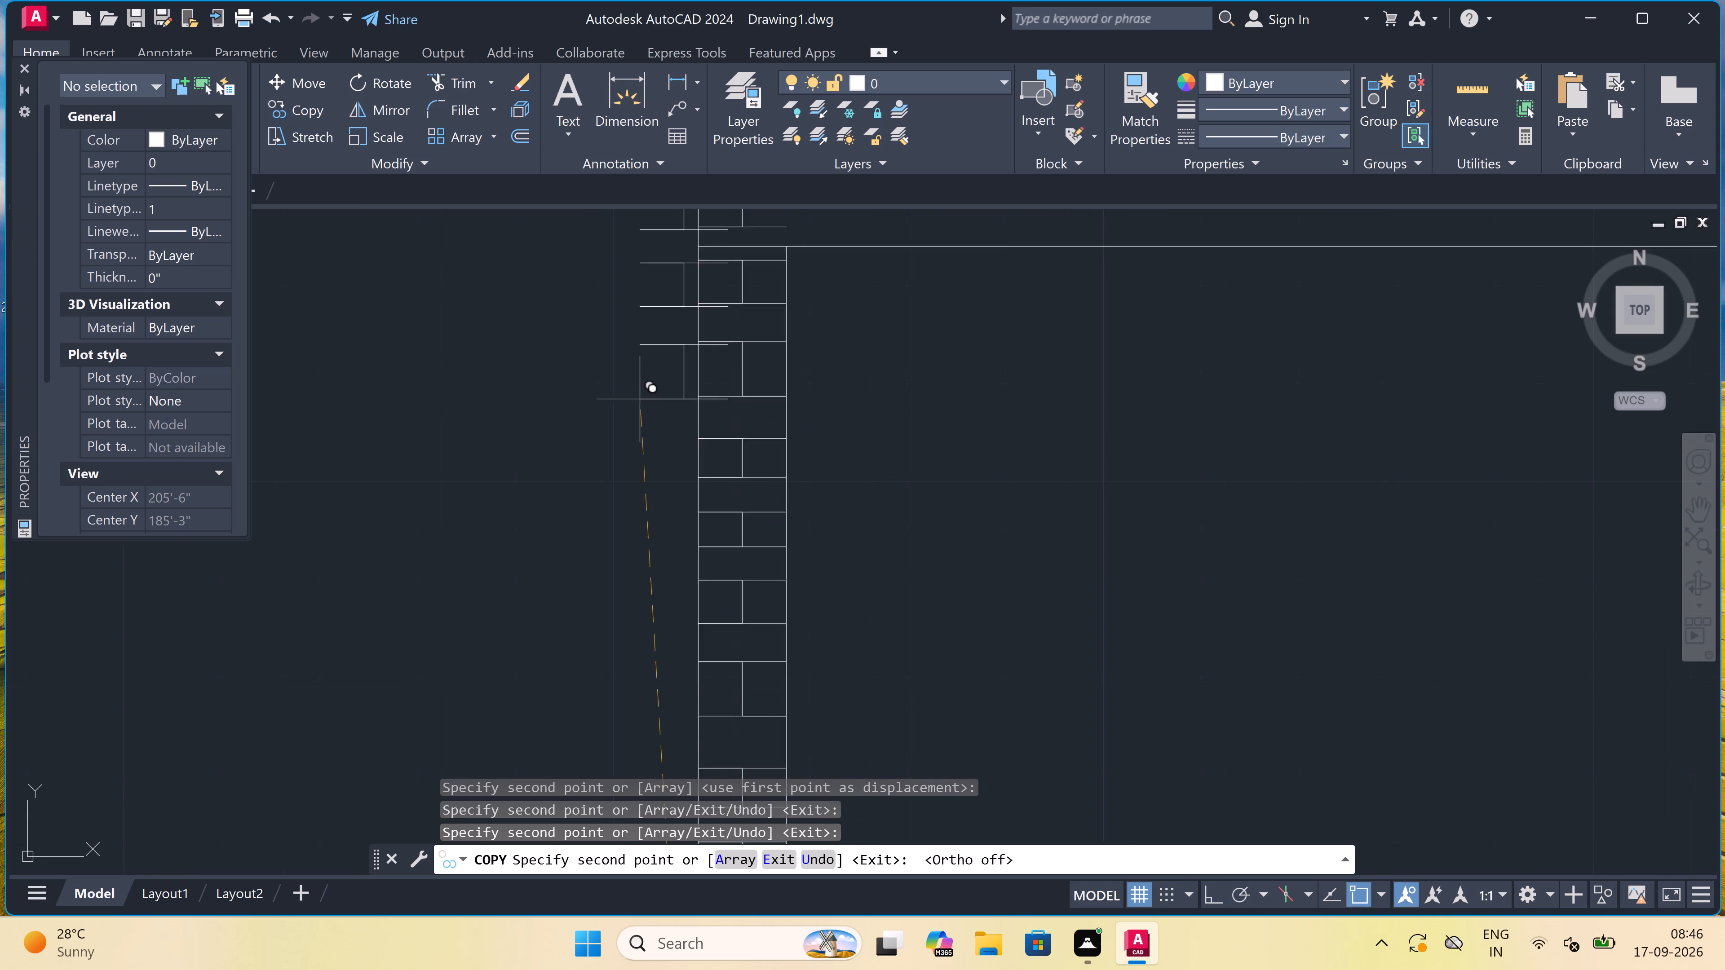
pyautogui.scroll(-2, 640, 399)
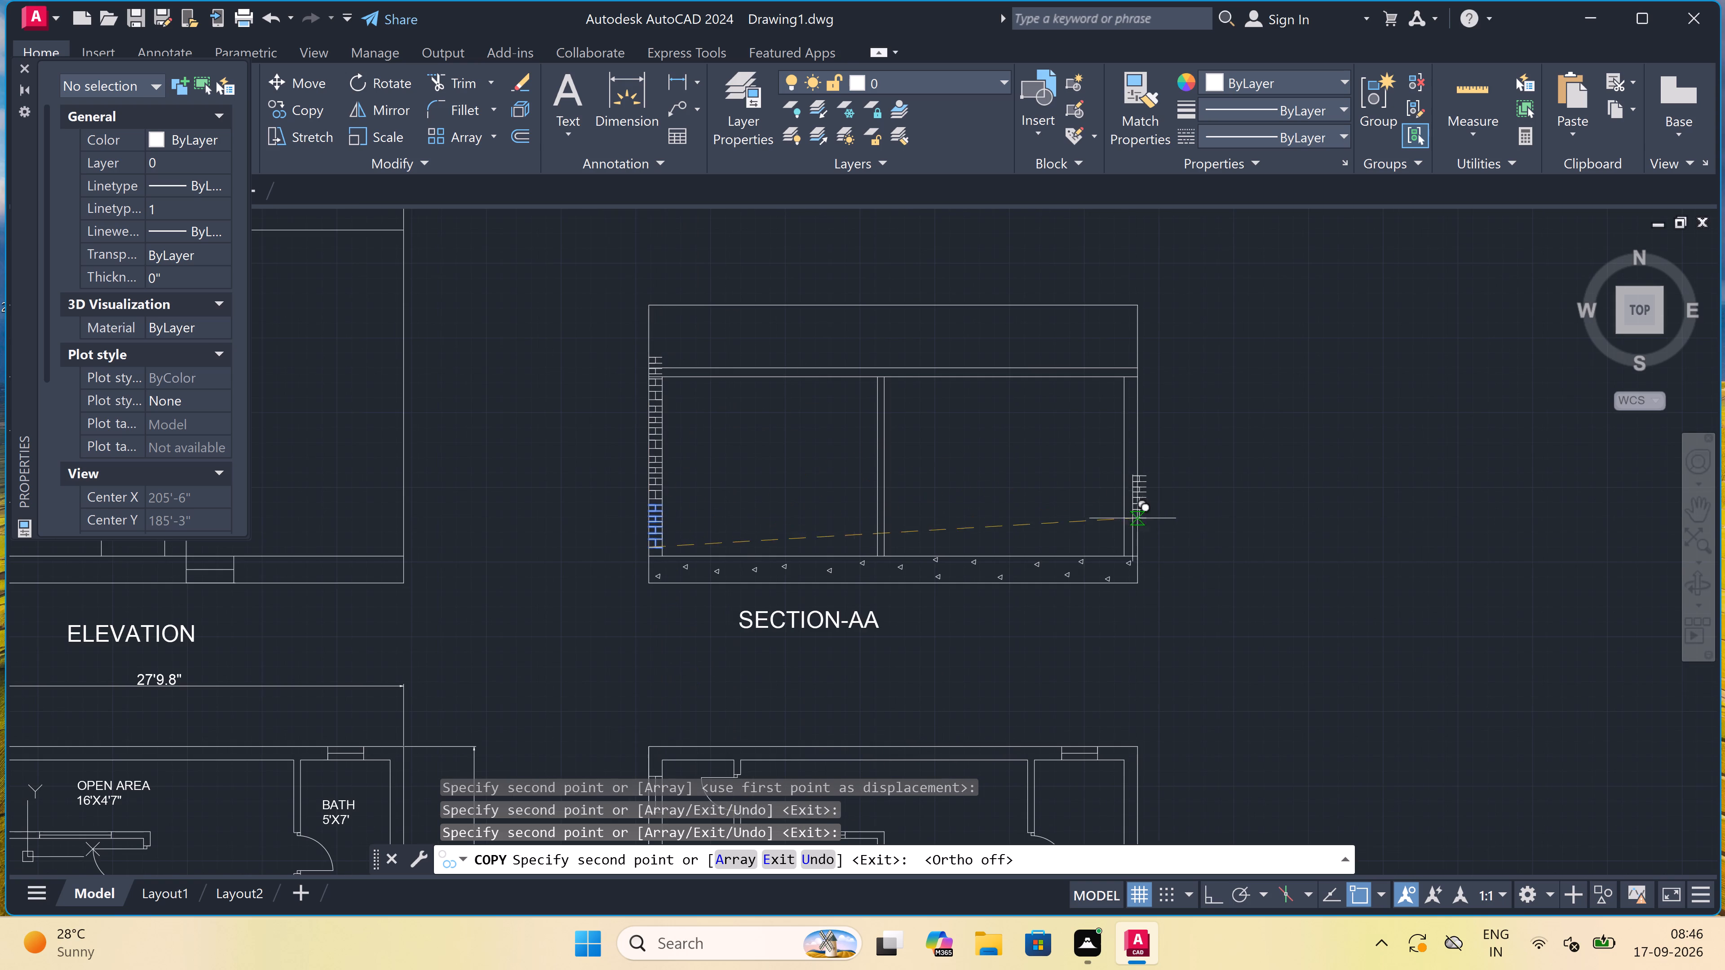
pyautogui.scroll(3, 1124, 555)
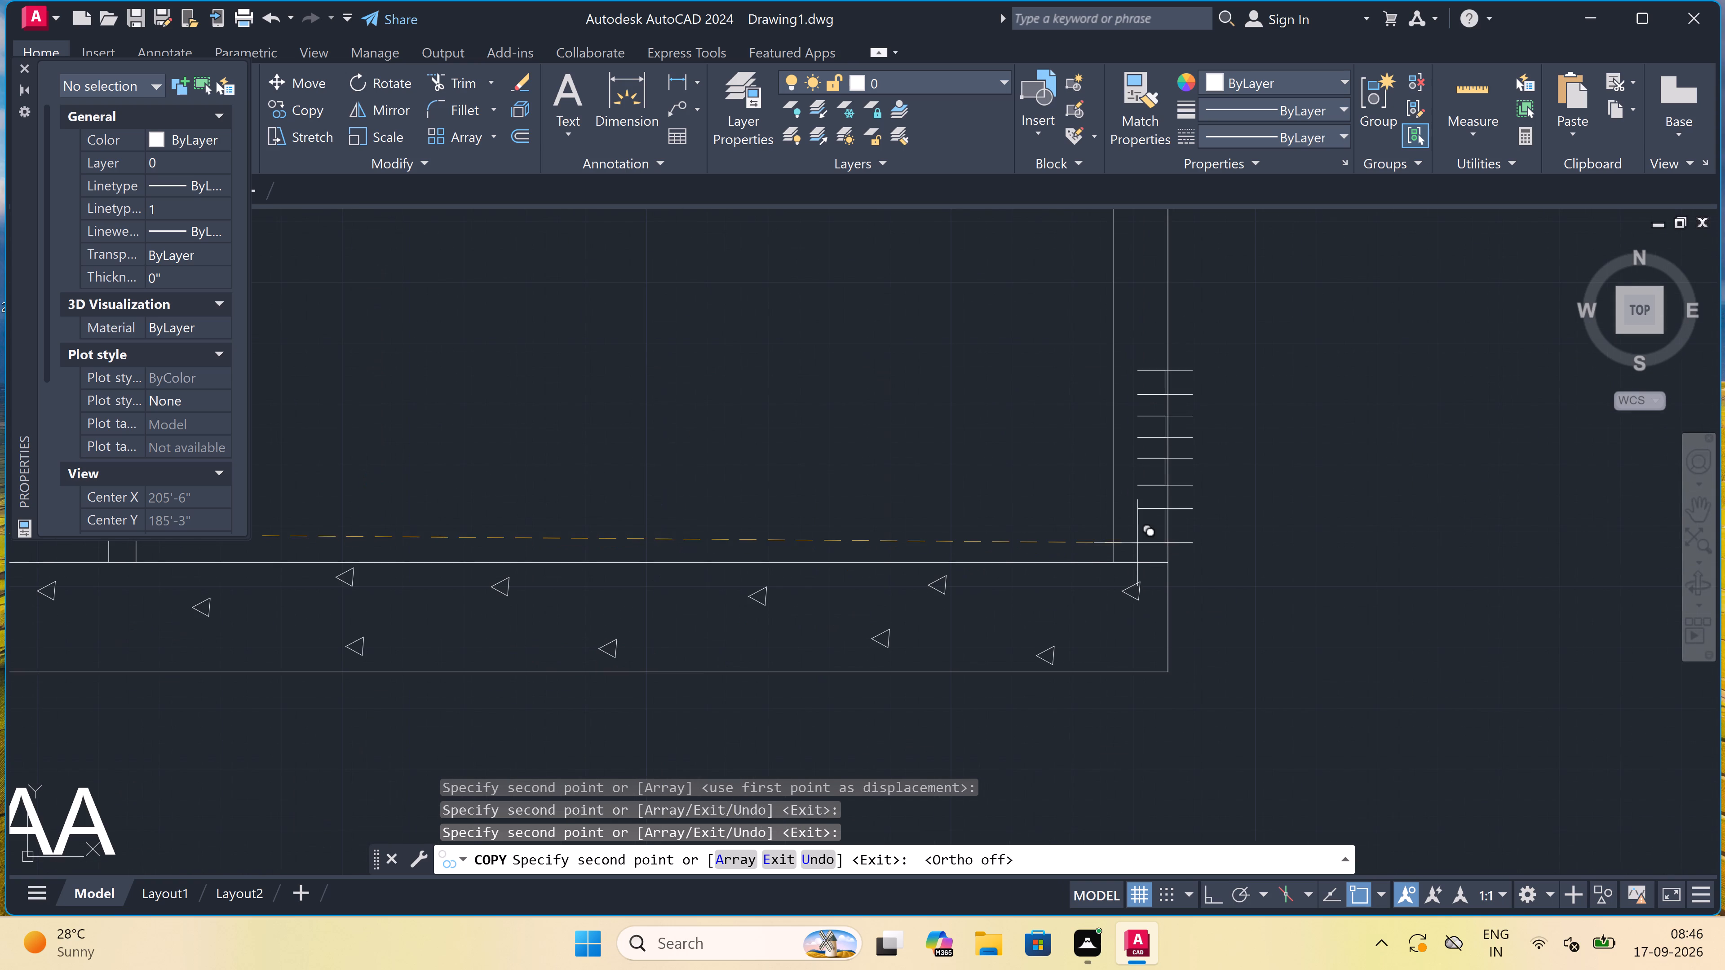
pyautogui.scroll(2, 1119, 563)
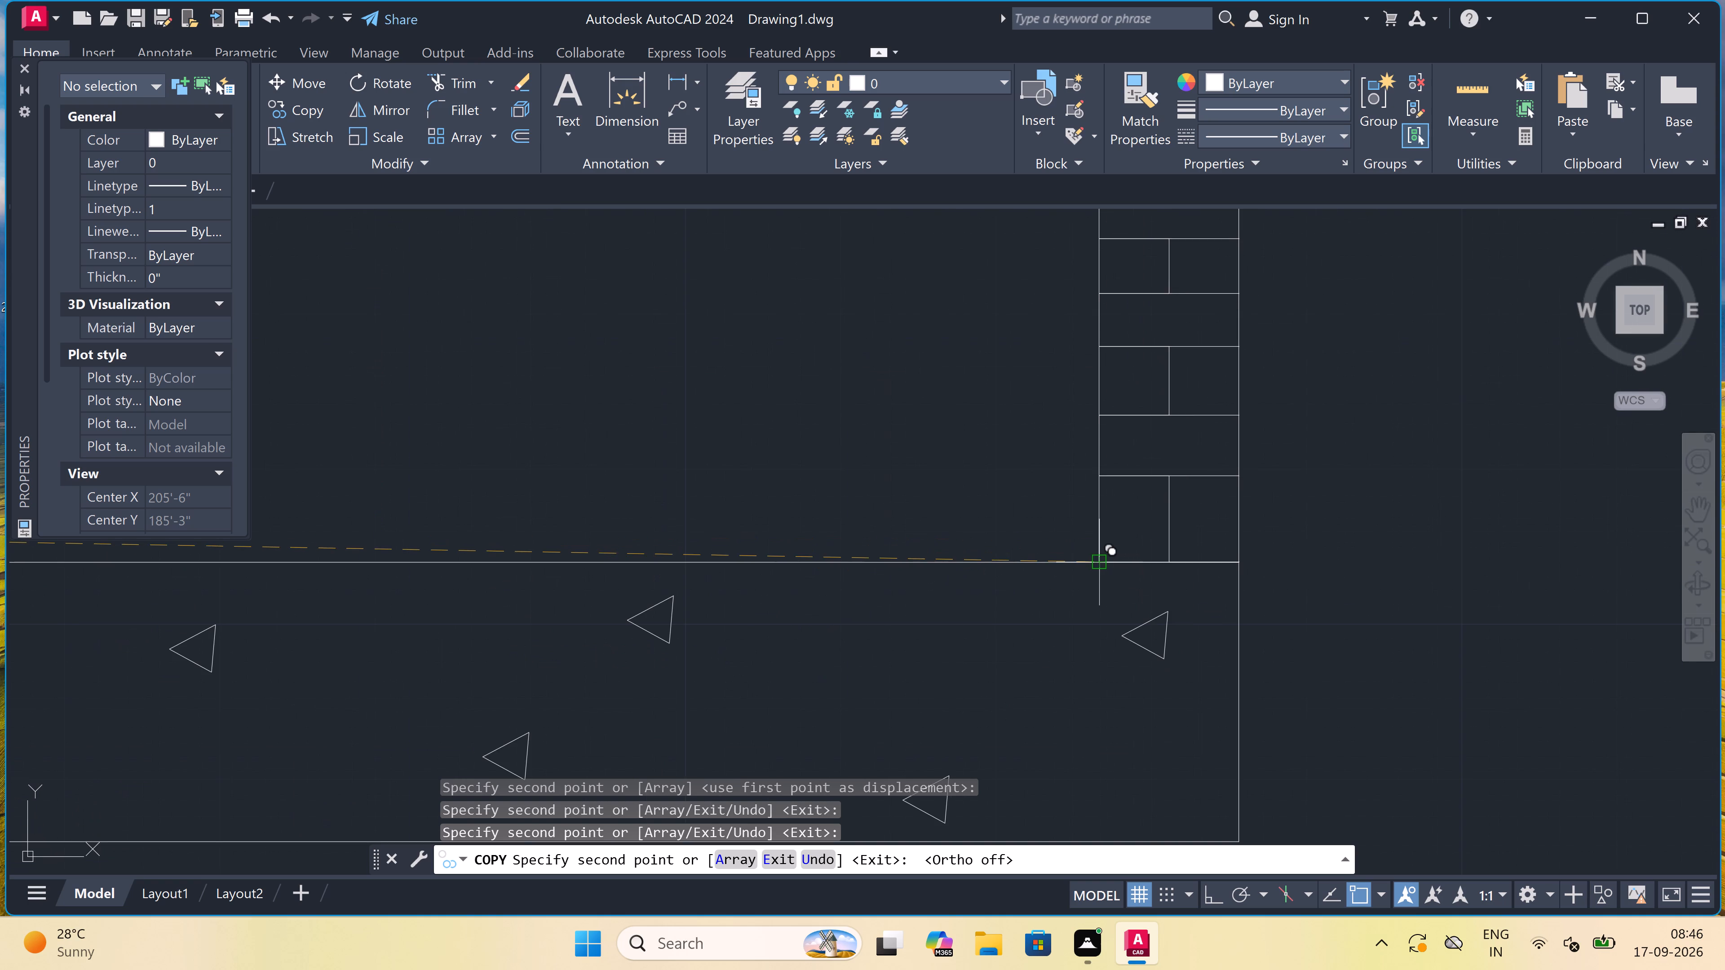
pyautogui.click(1097, 564)
pyautogui.scroll(-5, 1097, 564)
pyautogui.scroll(2, 1086, 473)
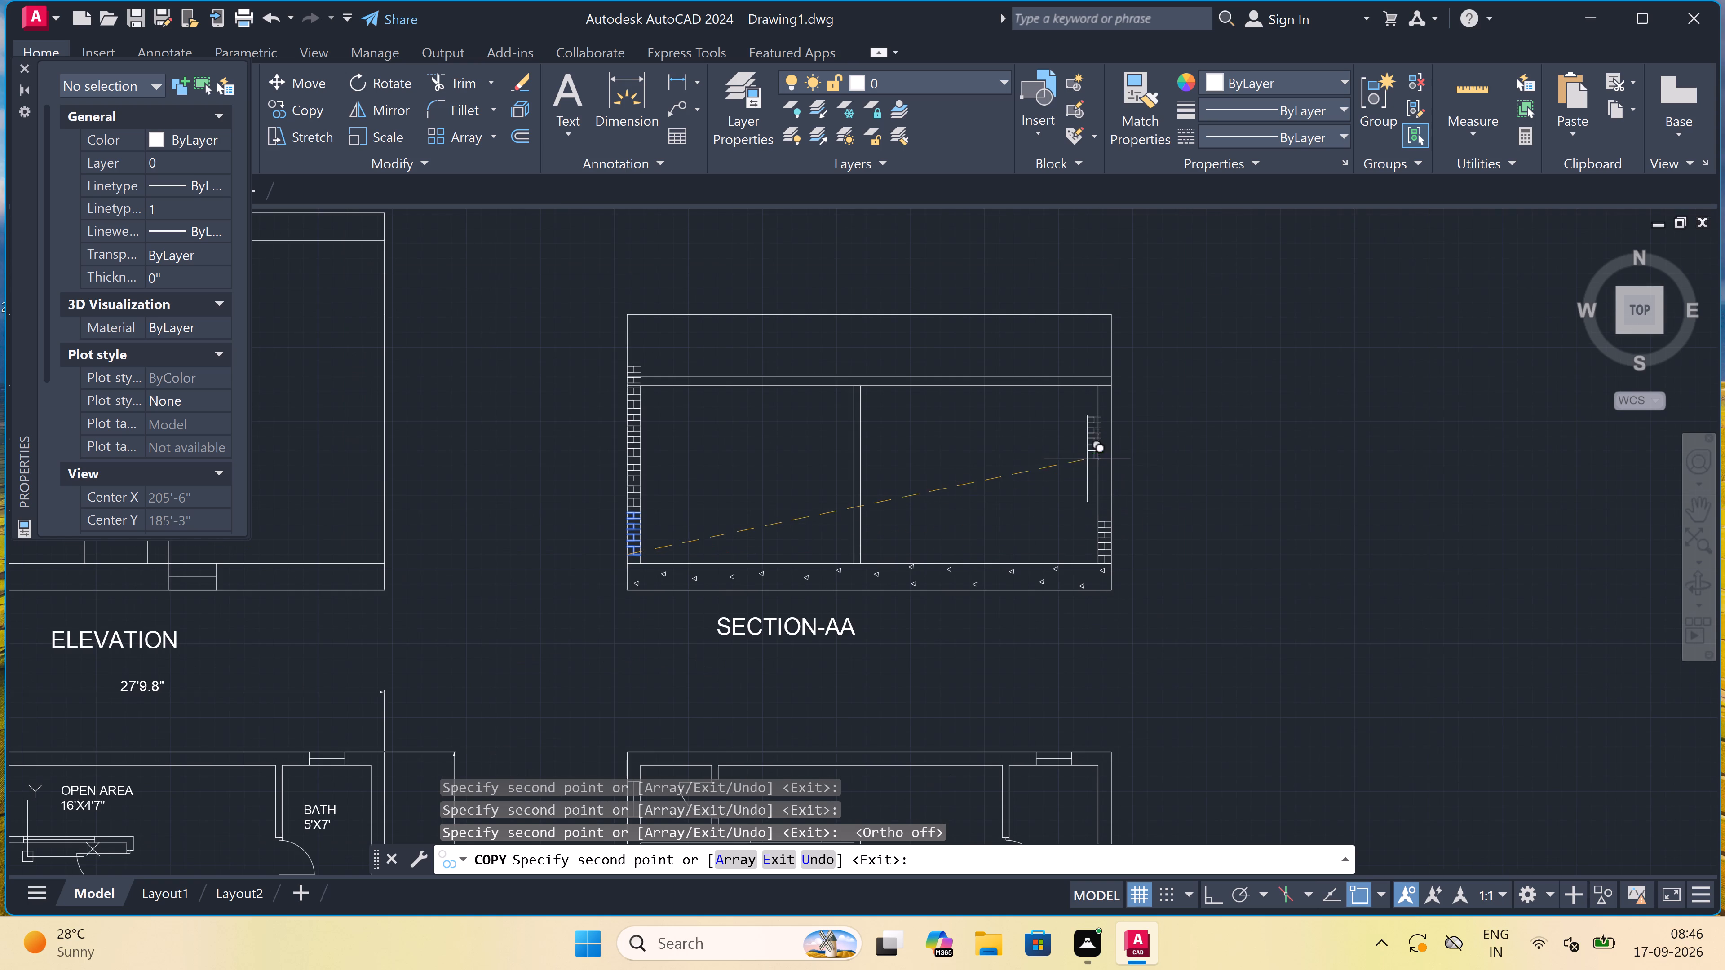
pyautogui.scroll(1, 1084, 483)
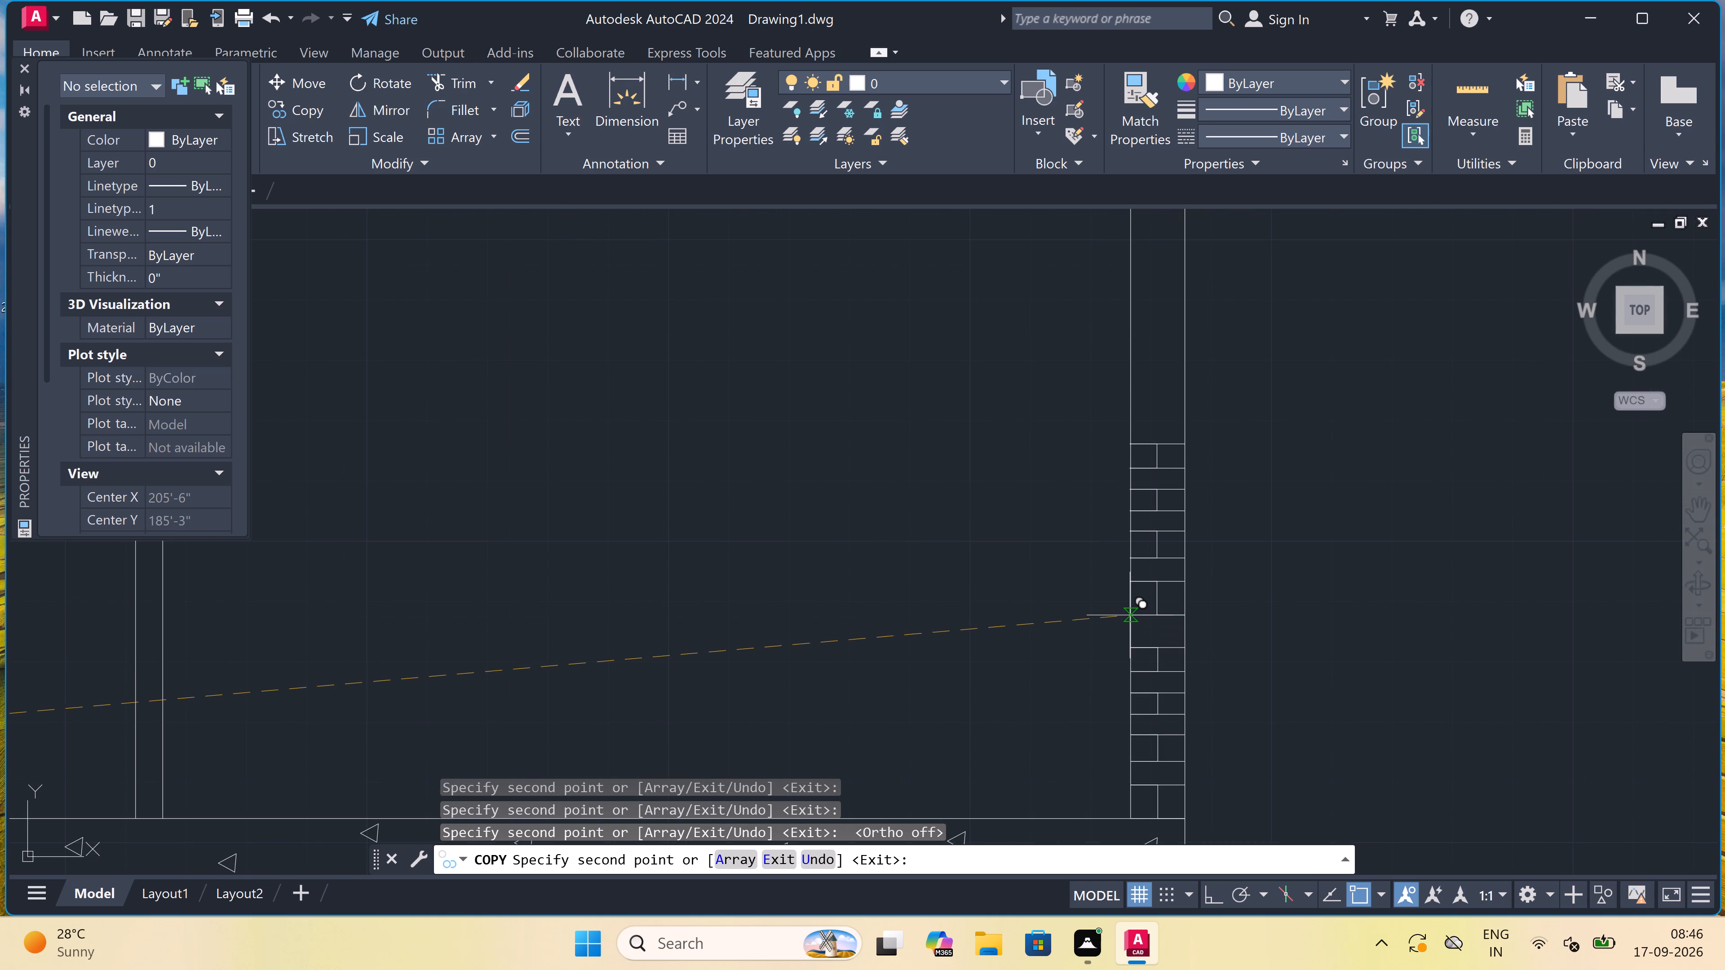
pyautogui.click(1132, 617)
pyautogui.scroll(-3, 1132, 617)
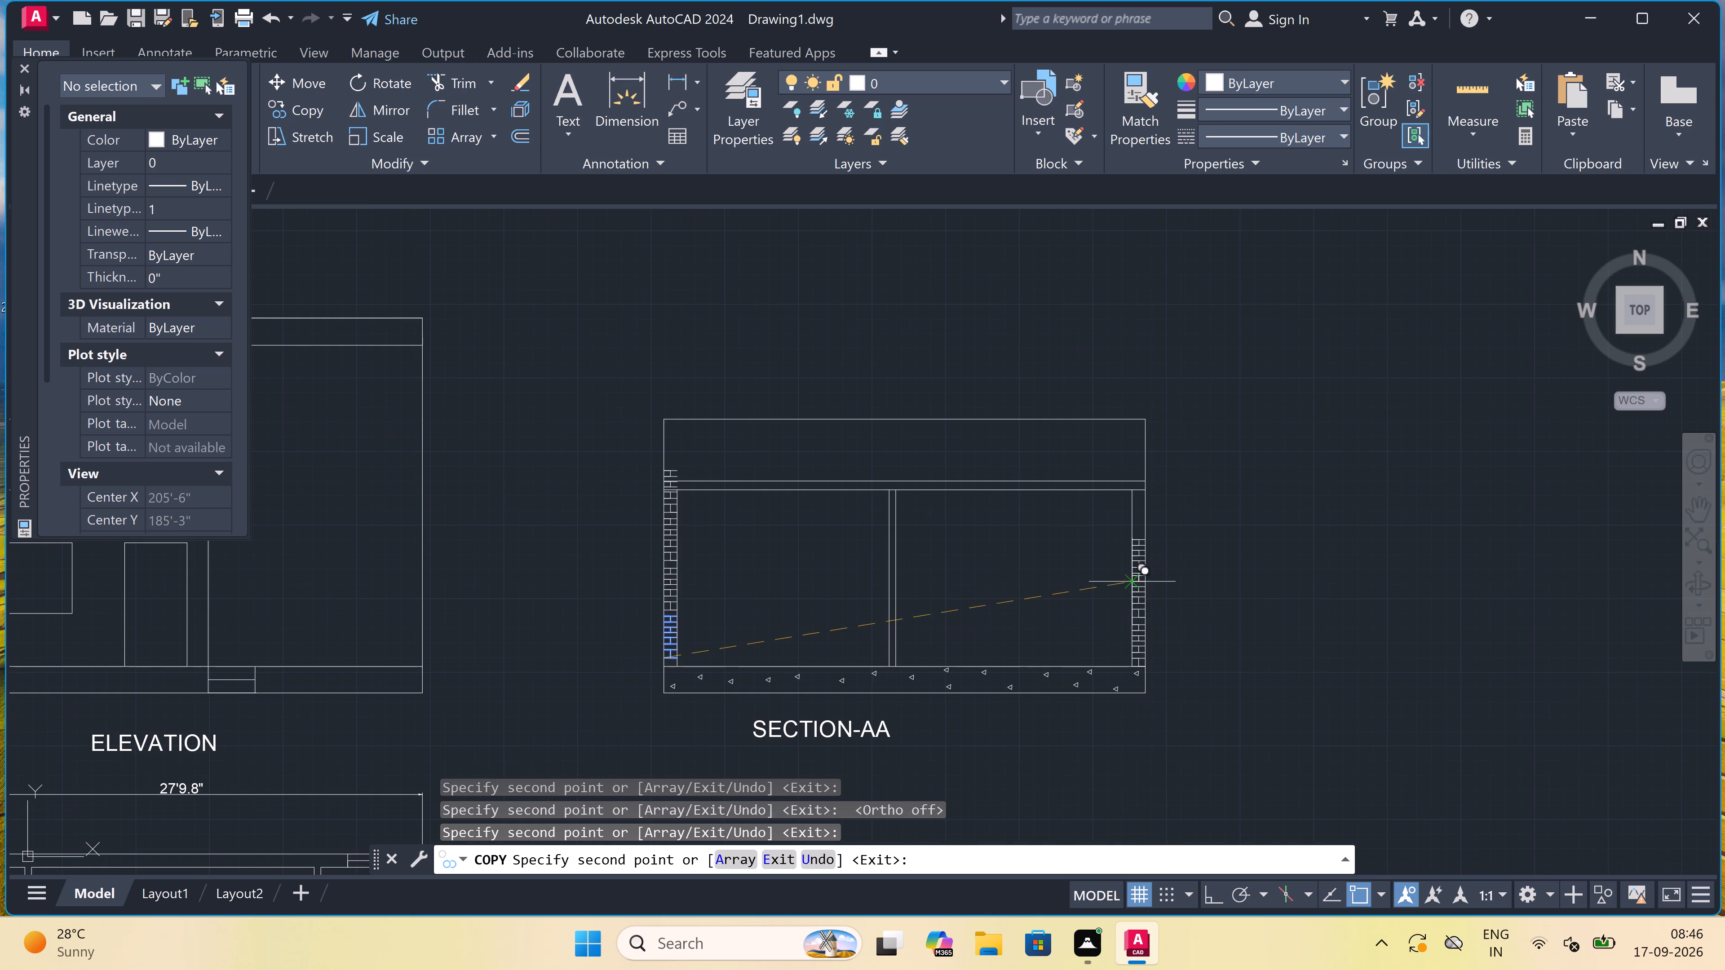
pyautogui.scroll(3, 1124, 547)
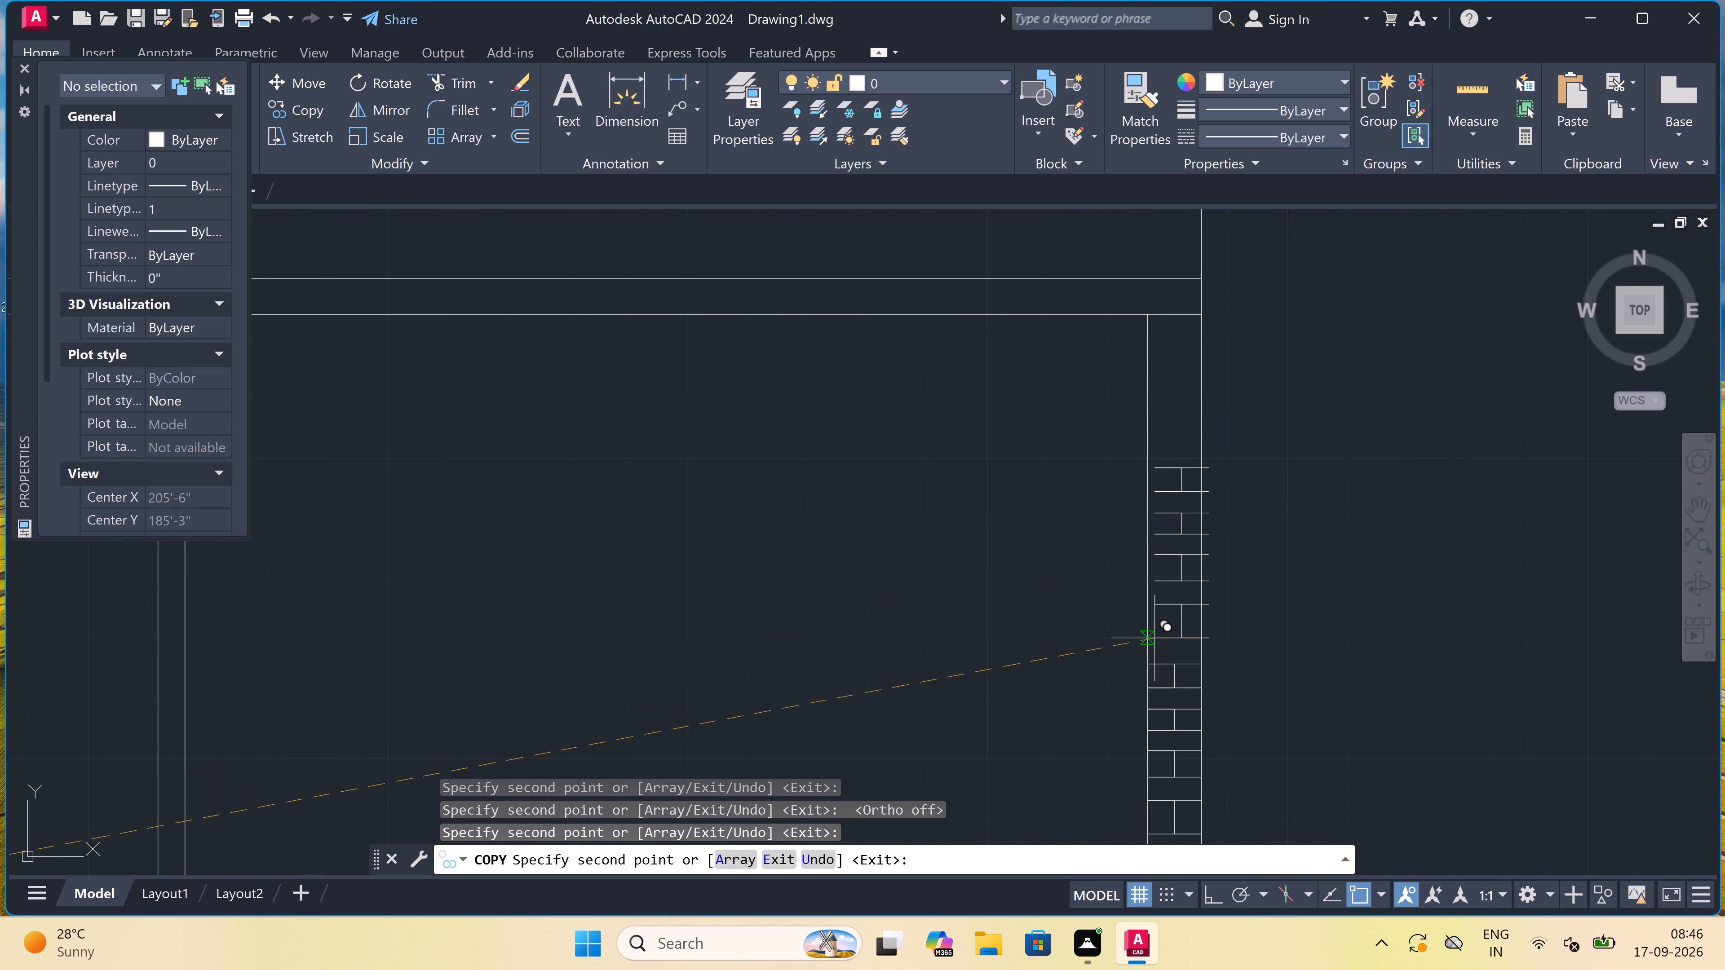
pyautogui.doubleClick(1149, 639)
pyautogui.scroll(-2, 1146, 635)
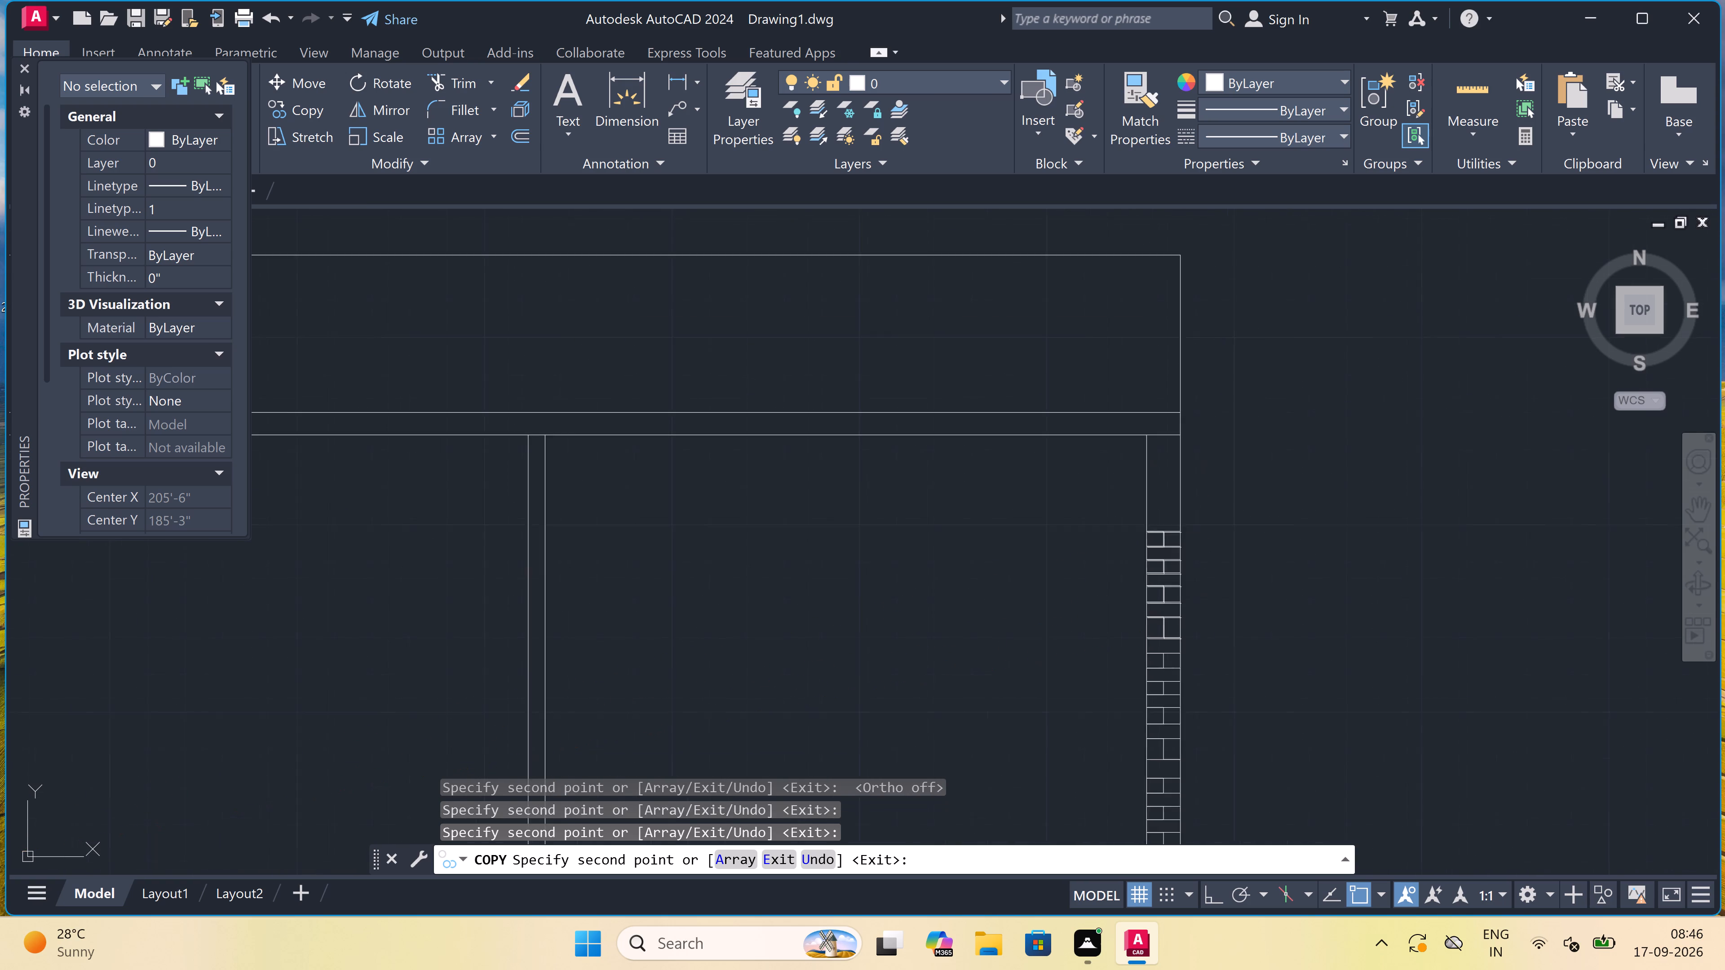
pyautogui.scroll(-1, 1146, 635)
pyautogui.scroll(4, 1147, 573)
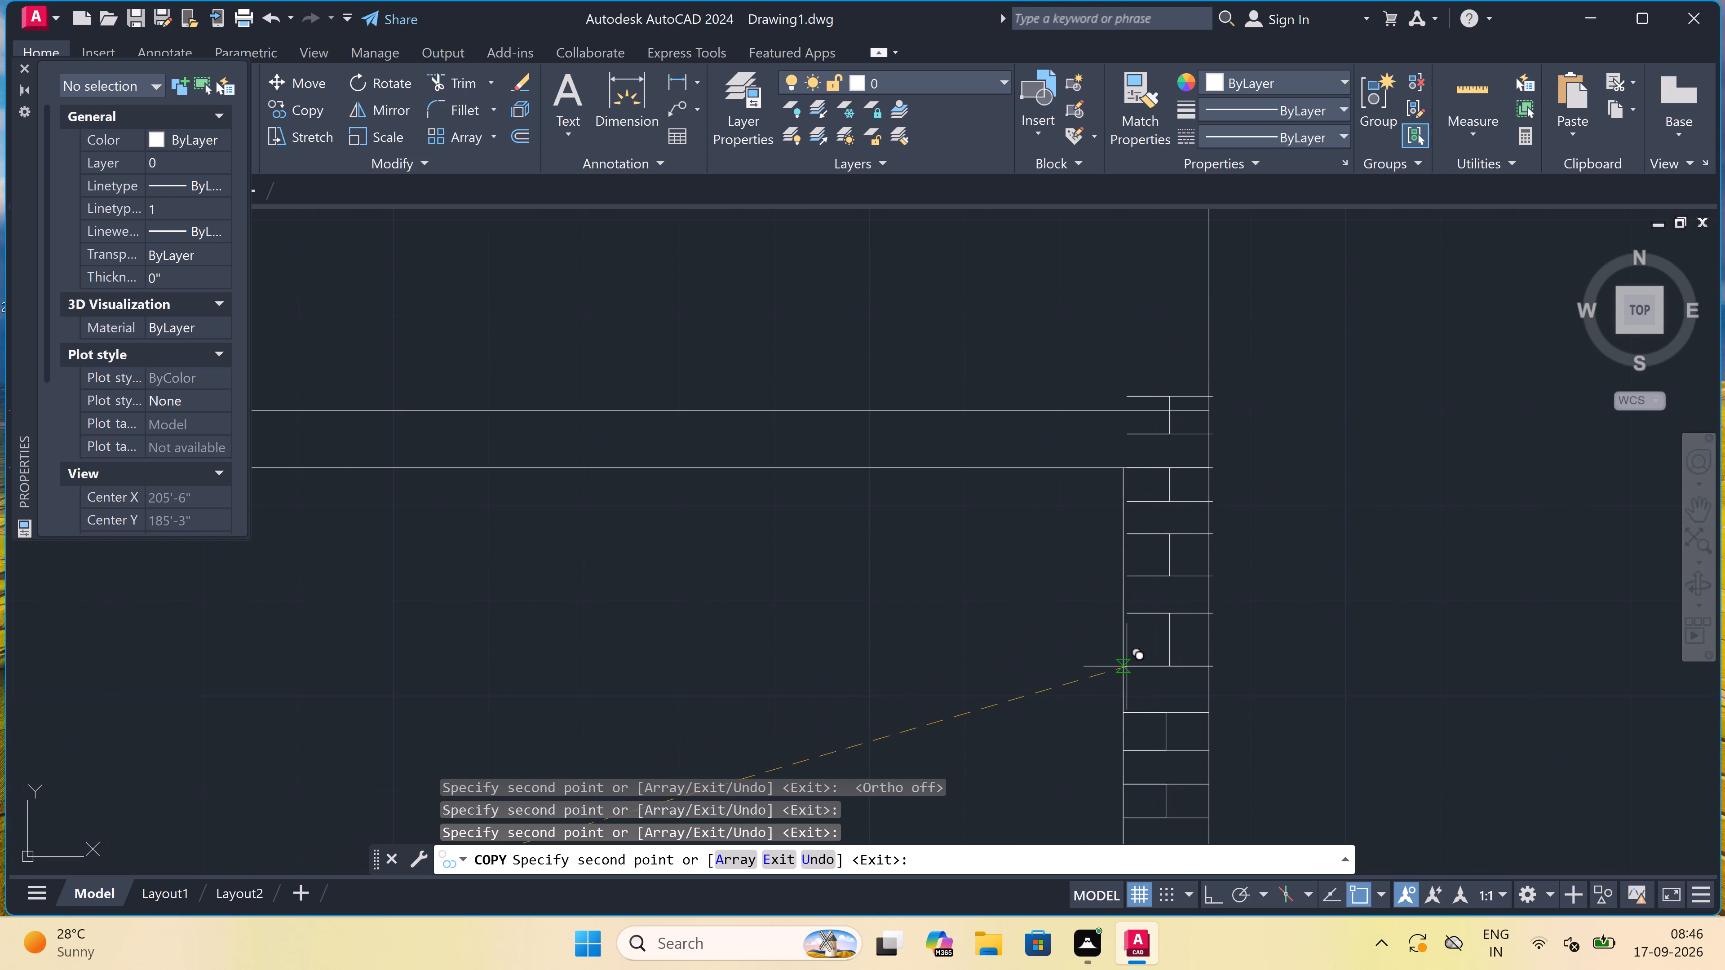
pyautogui.click(1122, 668)
pyautogui.press('Escape')
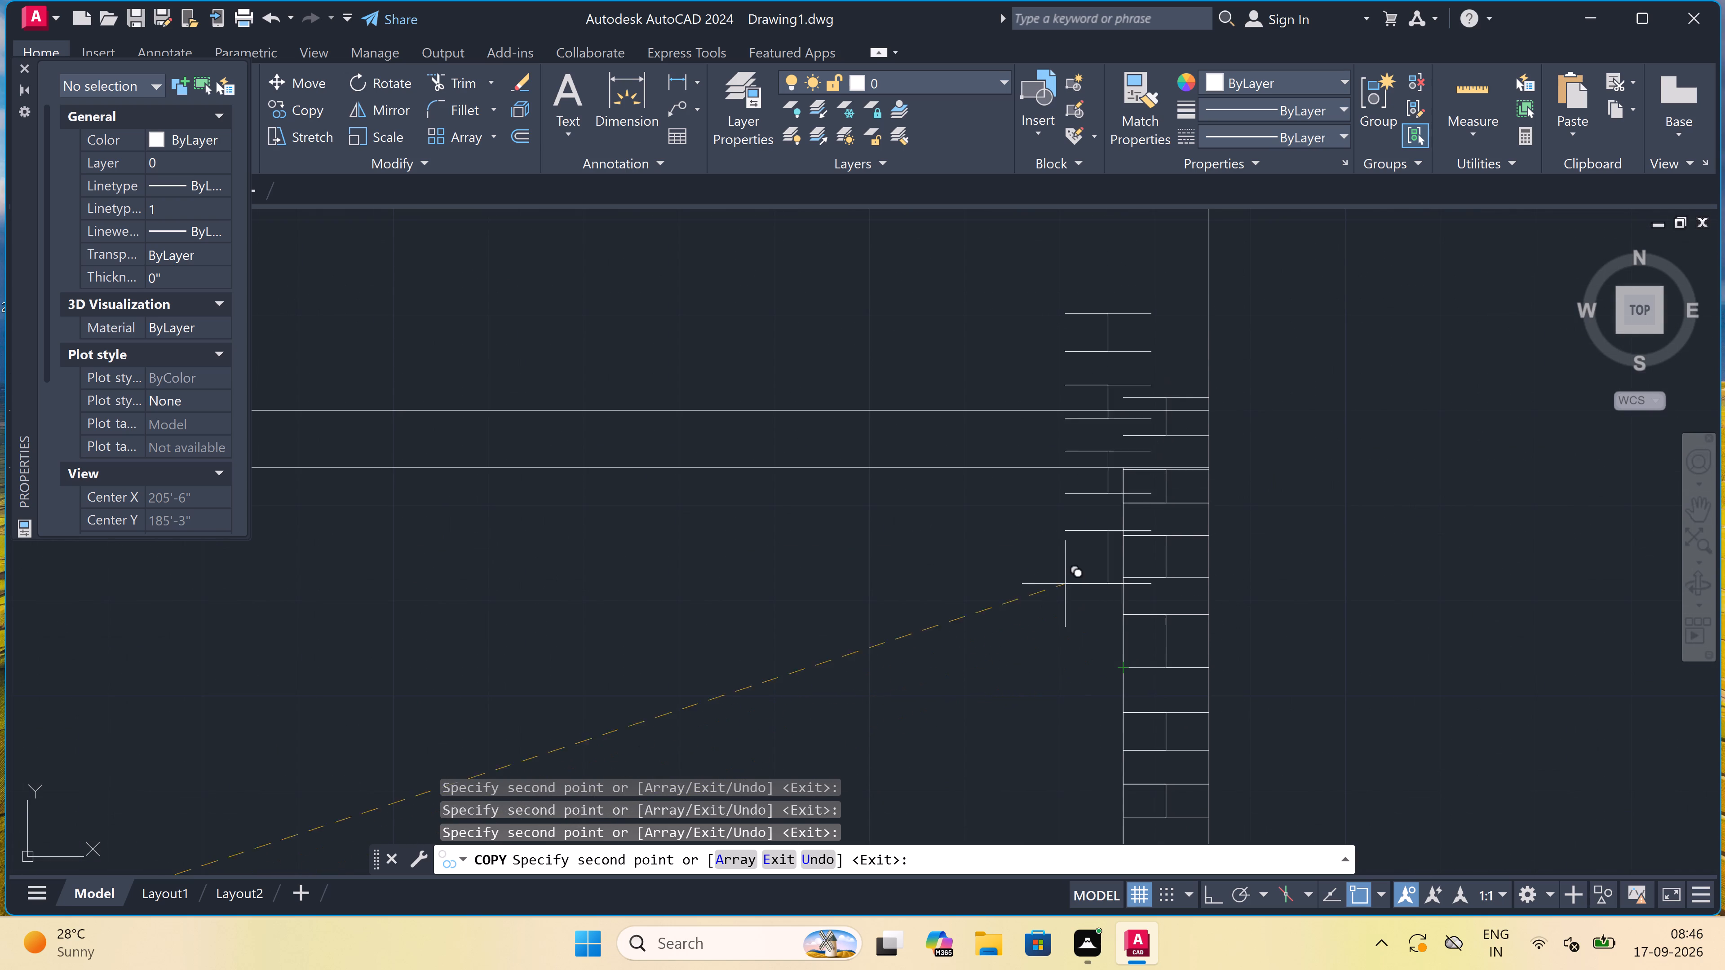
# Trim away the brick lines that run into and above the roof slab over the right wall.
pyautogui.write('TR')
pyautogui.press('space')
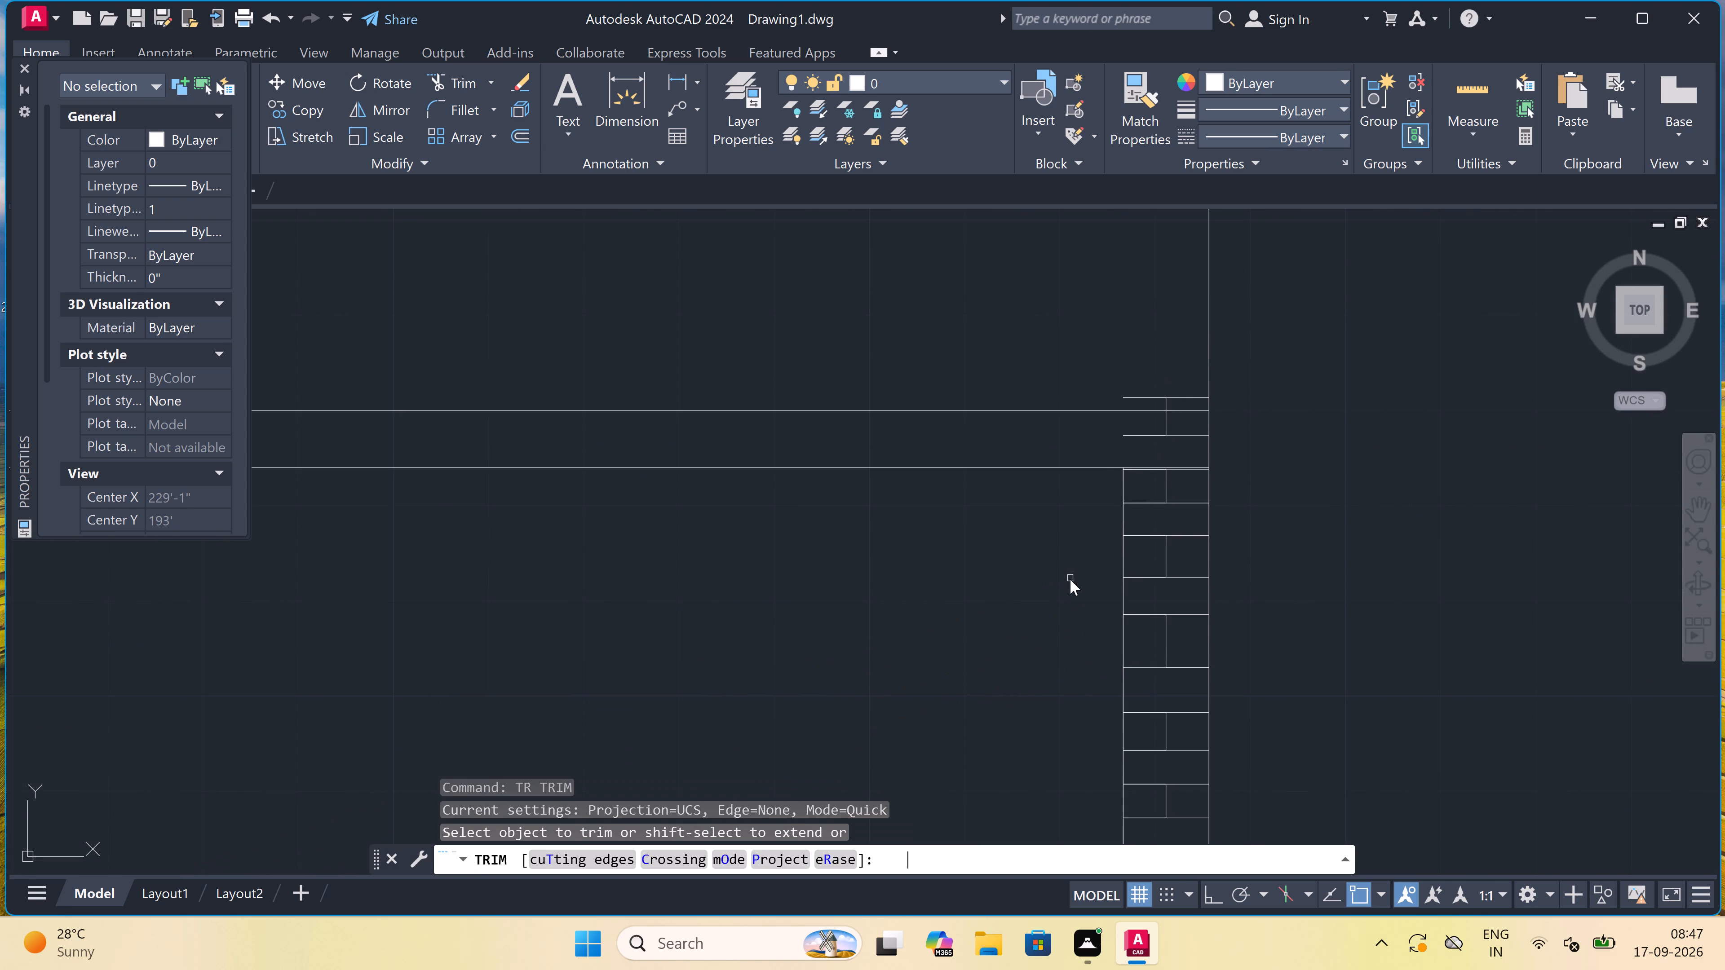
pyautogui.scroll(2, 1217, 387)
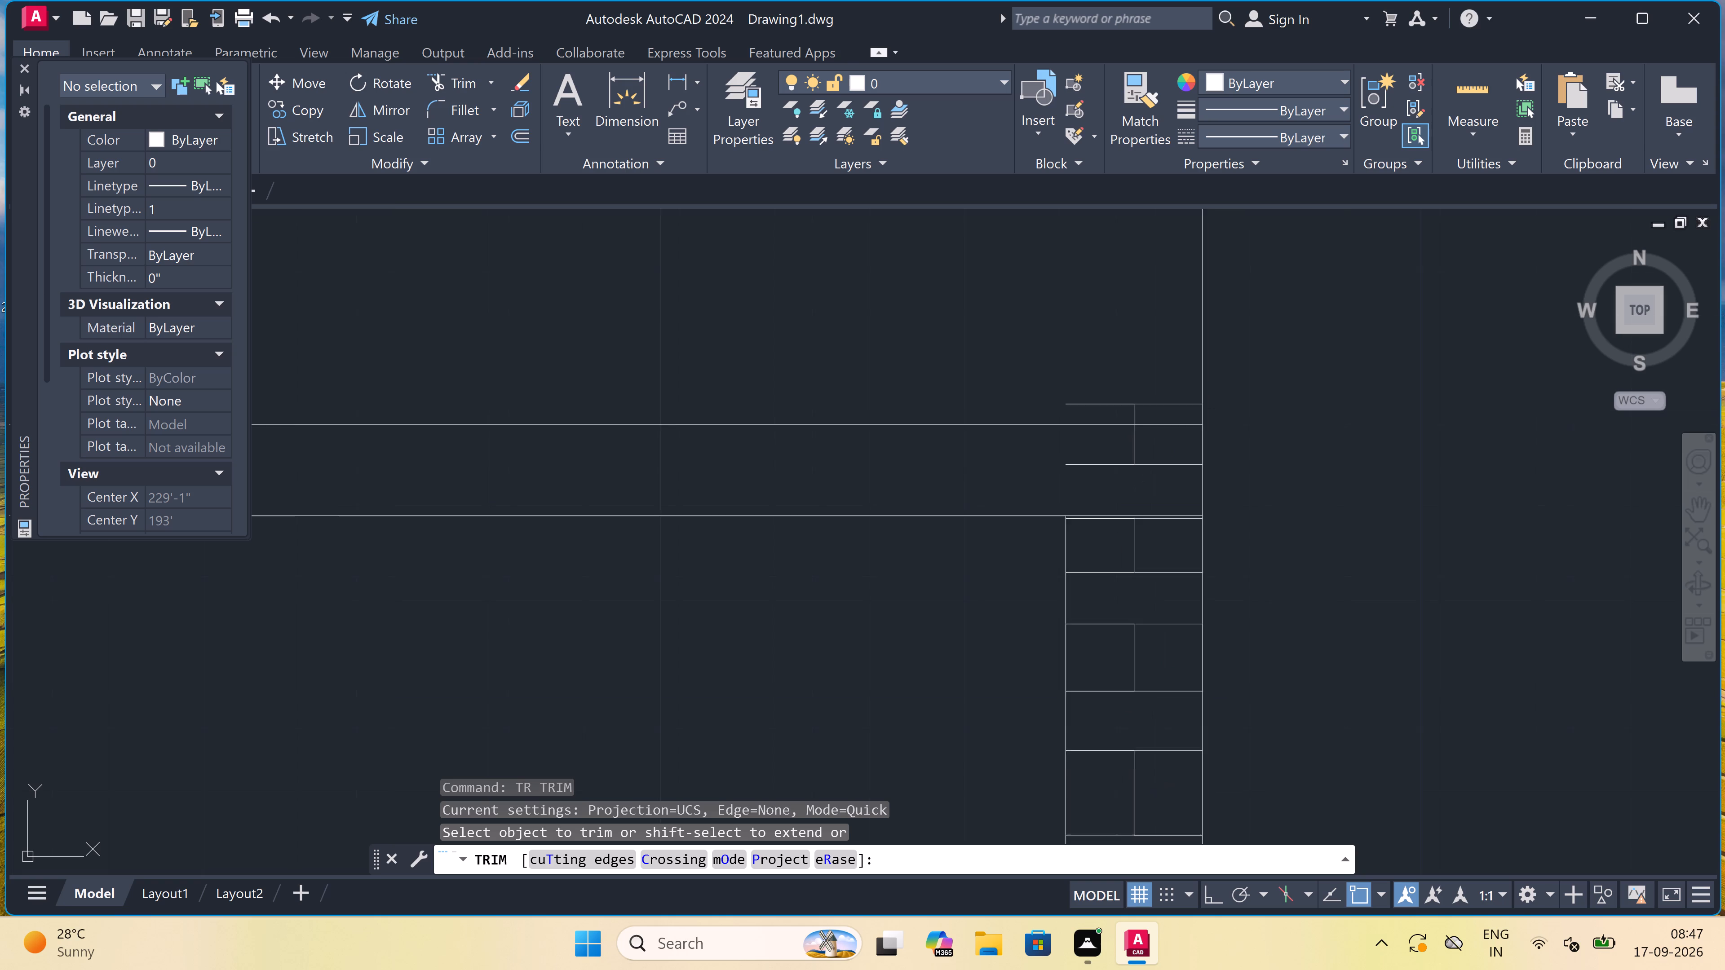
pyautogui.click(1135, 428)
pyautogui.doubleClick(1083, 396)
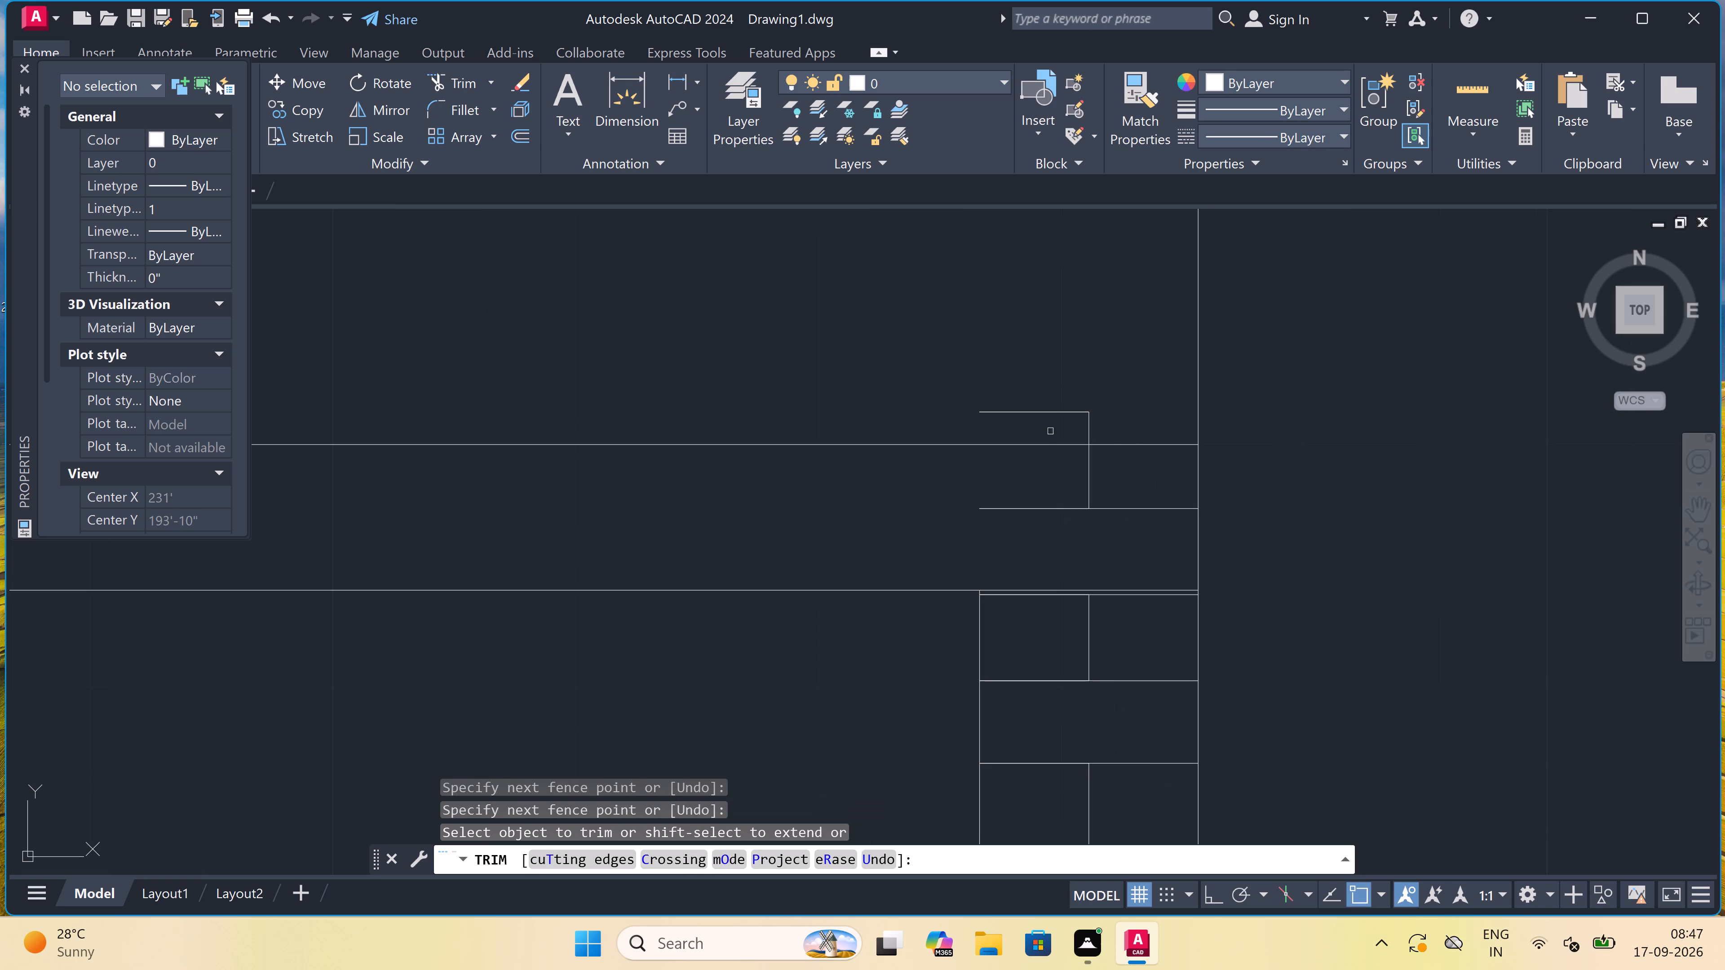
pyautogui.click(1039, 433)
pyautogui.click(1062, 395)
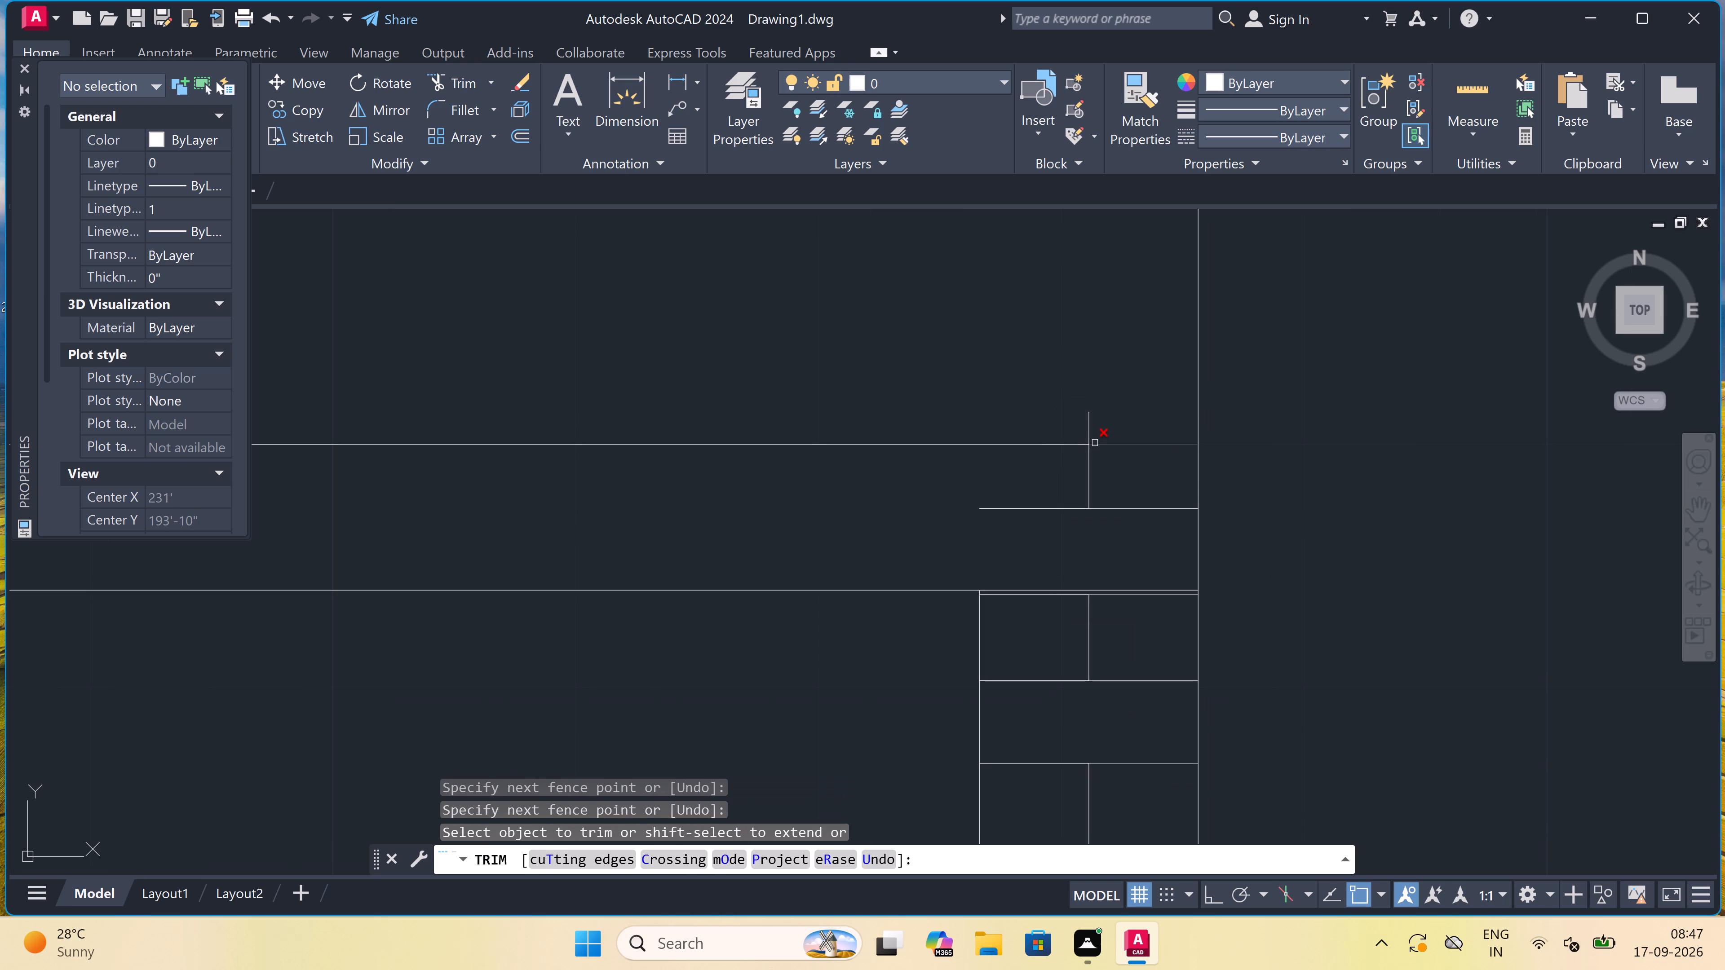
pyautogui.click(1092, 432)
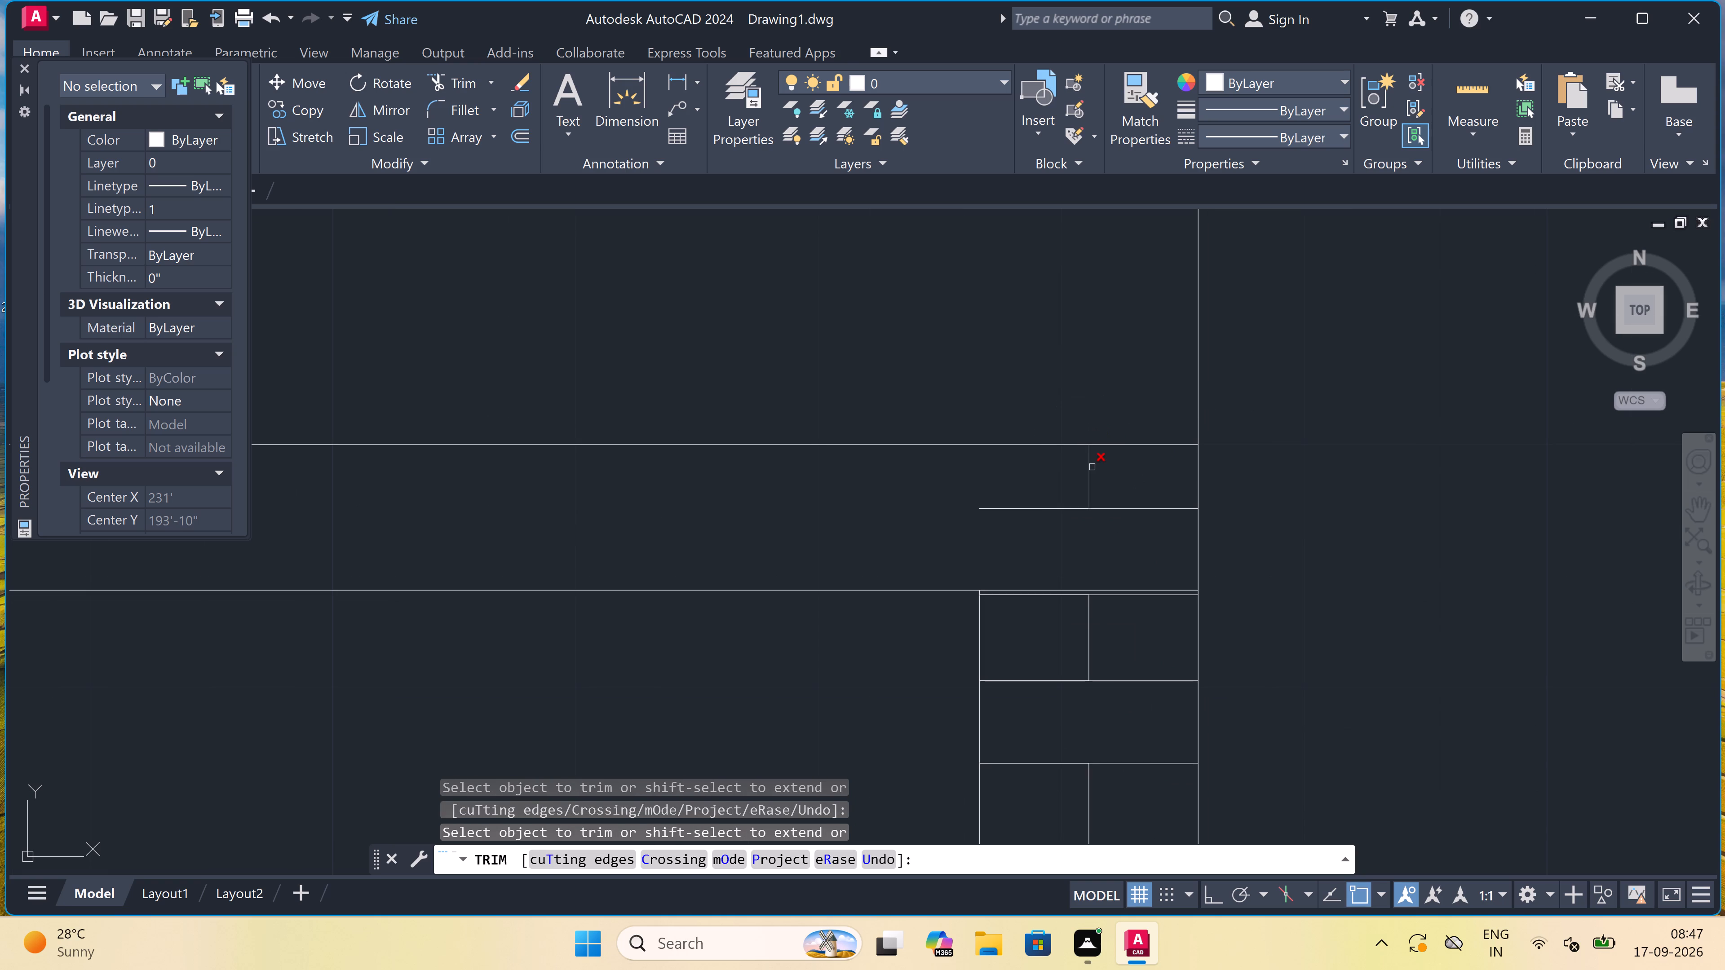
pyautogui.click(1092, 467)
pyautogui.doubleClick(1113, 503)
pyautogui.click(1104, 520)
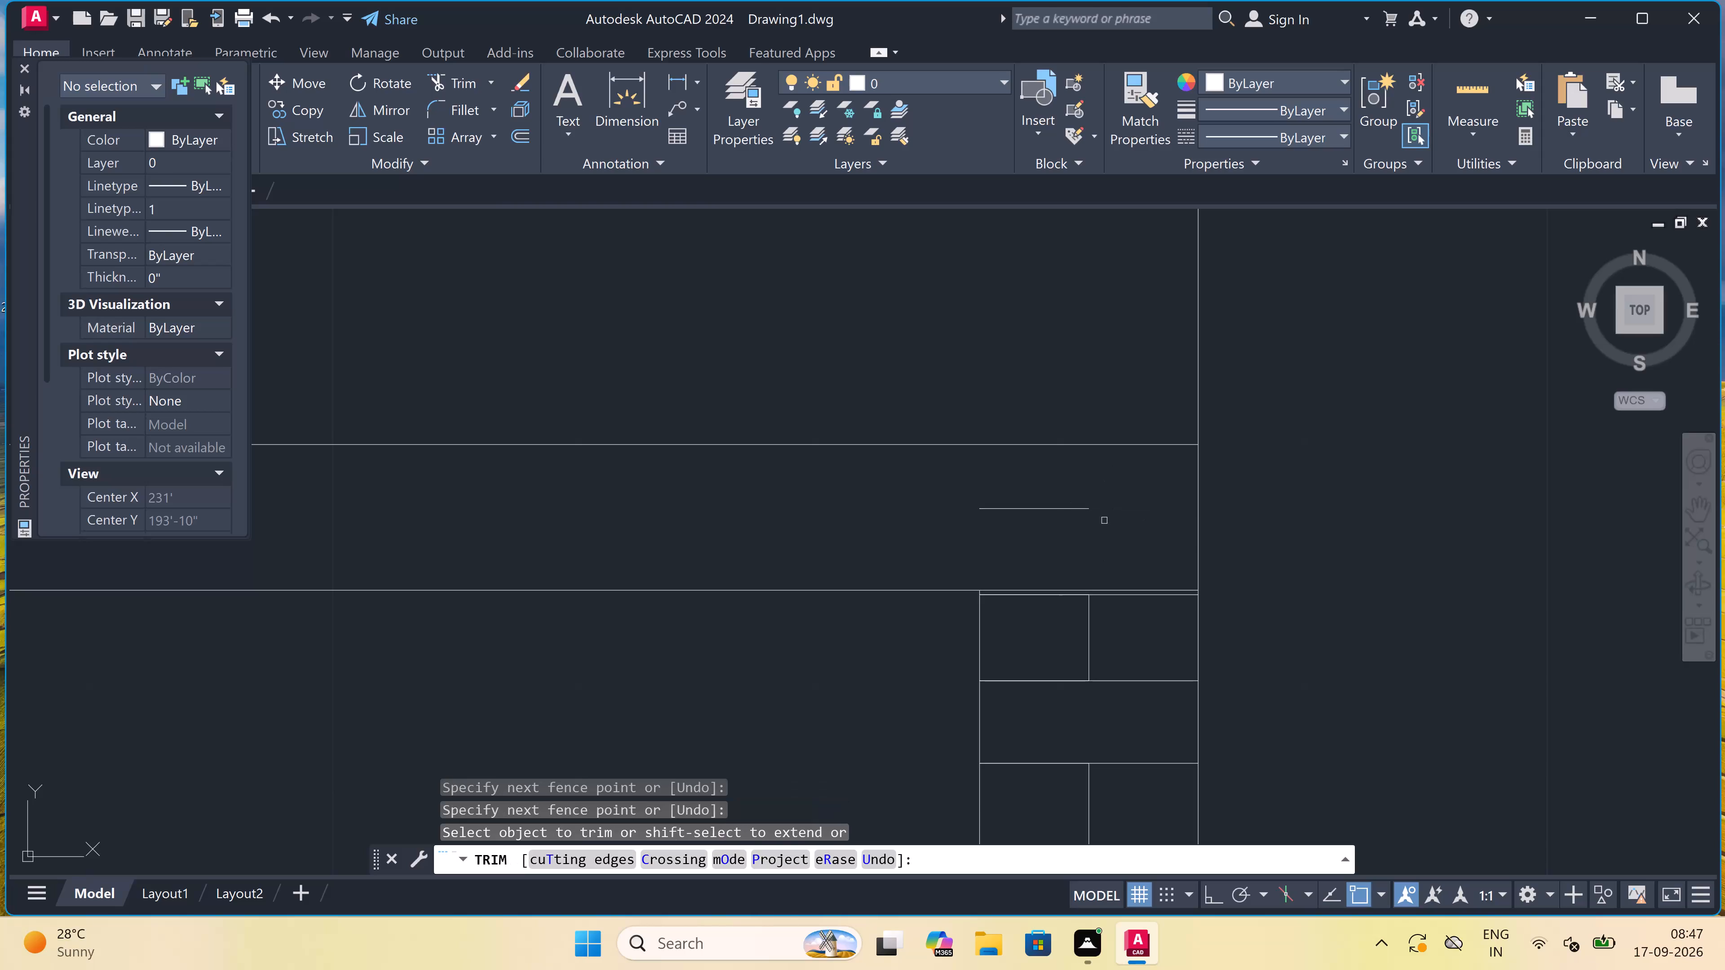
pyautogui.click(1039, 503)
pyautogui.click(1039, 528)
# Trim away the brick lines that rise above the roof slab over section AA's left wall.
pyautogui.scroll(-7, 1039, 522)
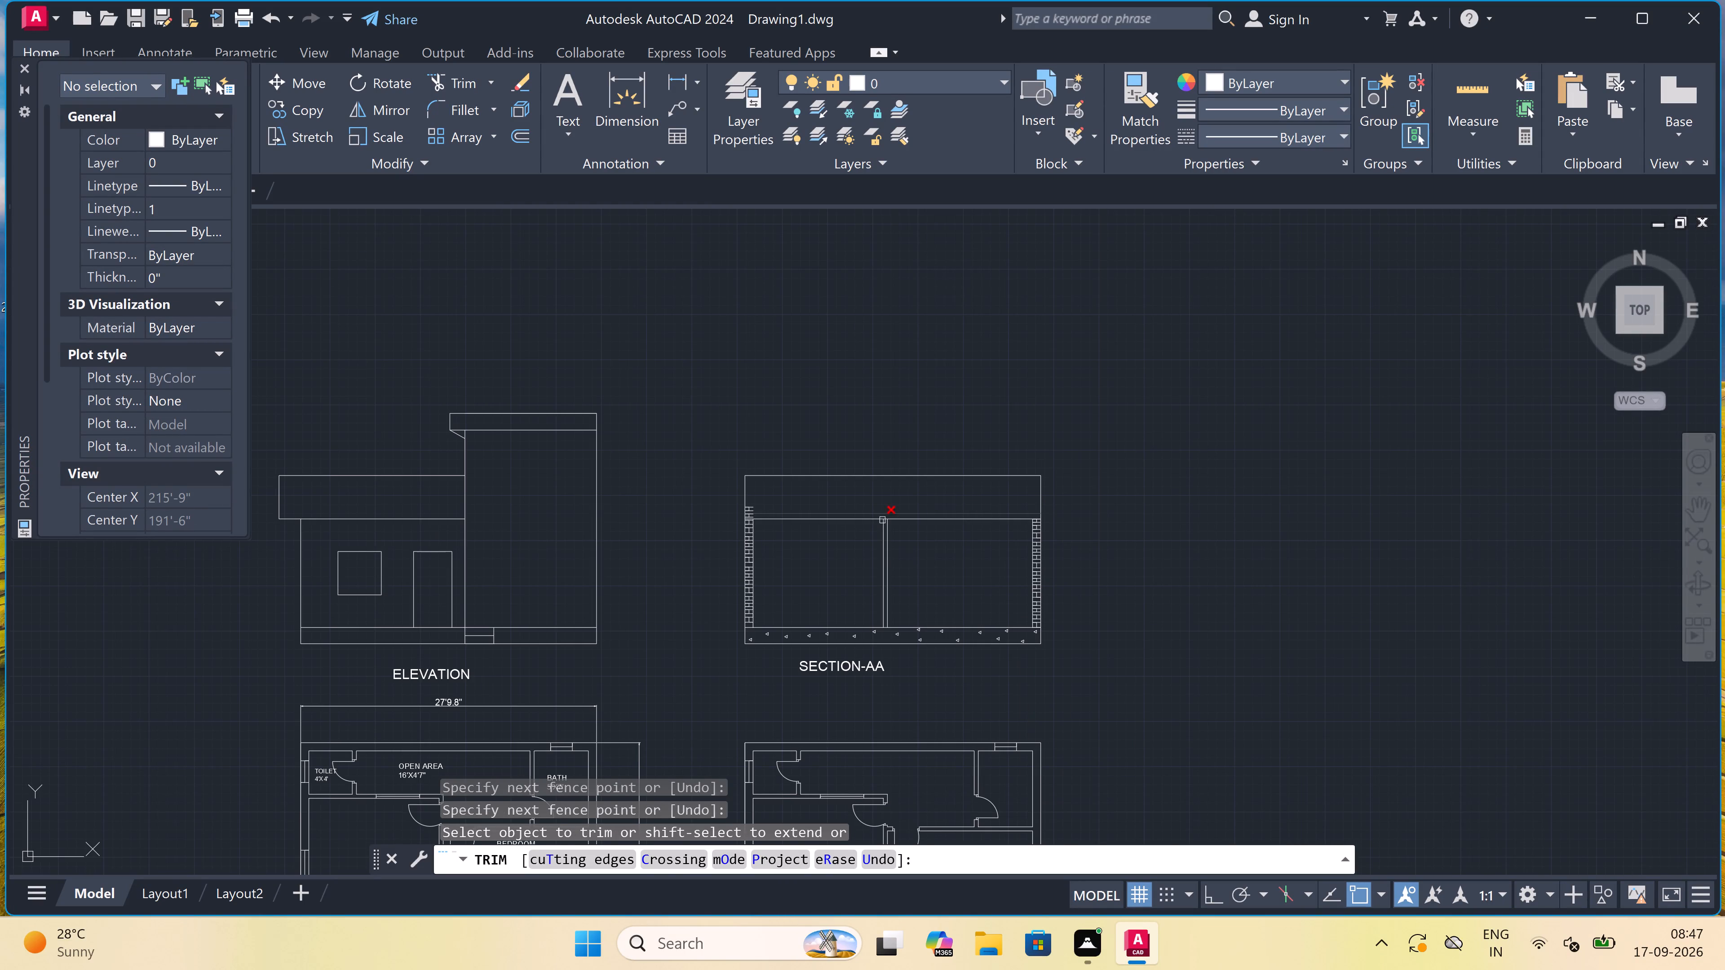
pyautogui.scroll(5, 746, 508)
pyautogui.scroll(2, 407, 376)
pyautogui.scroll(-4, 477, 397)
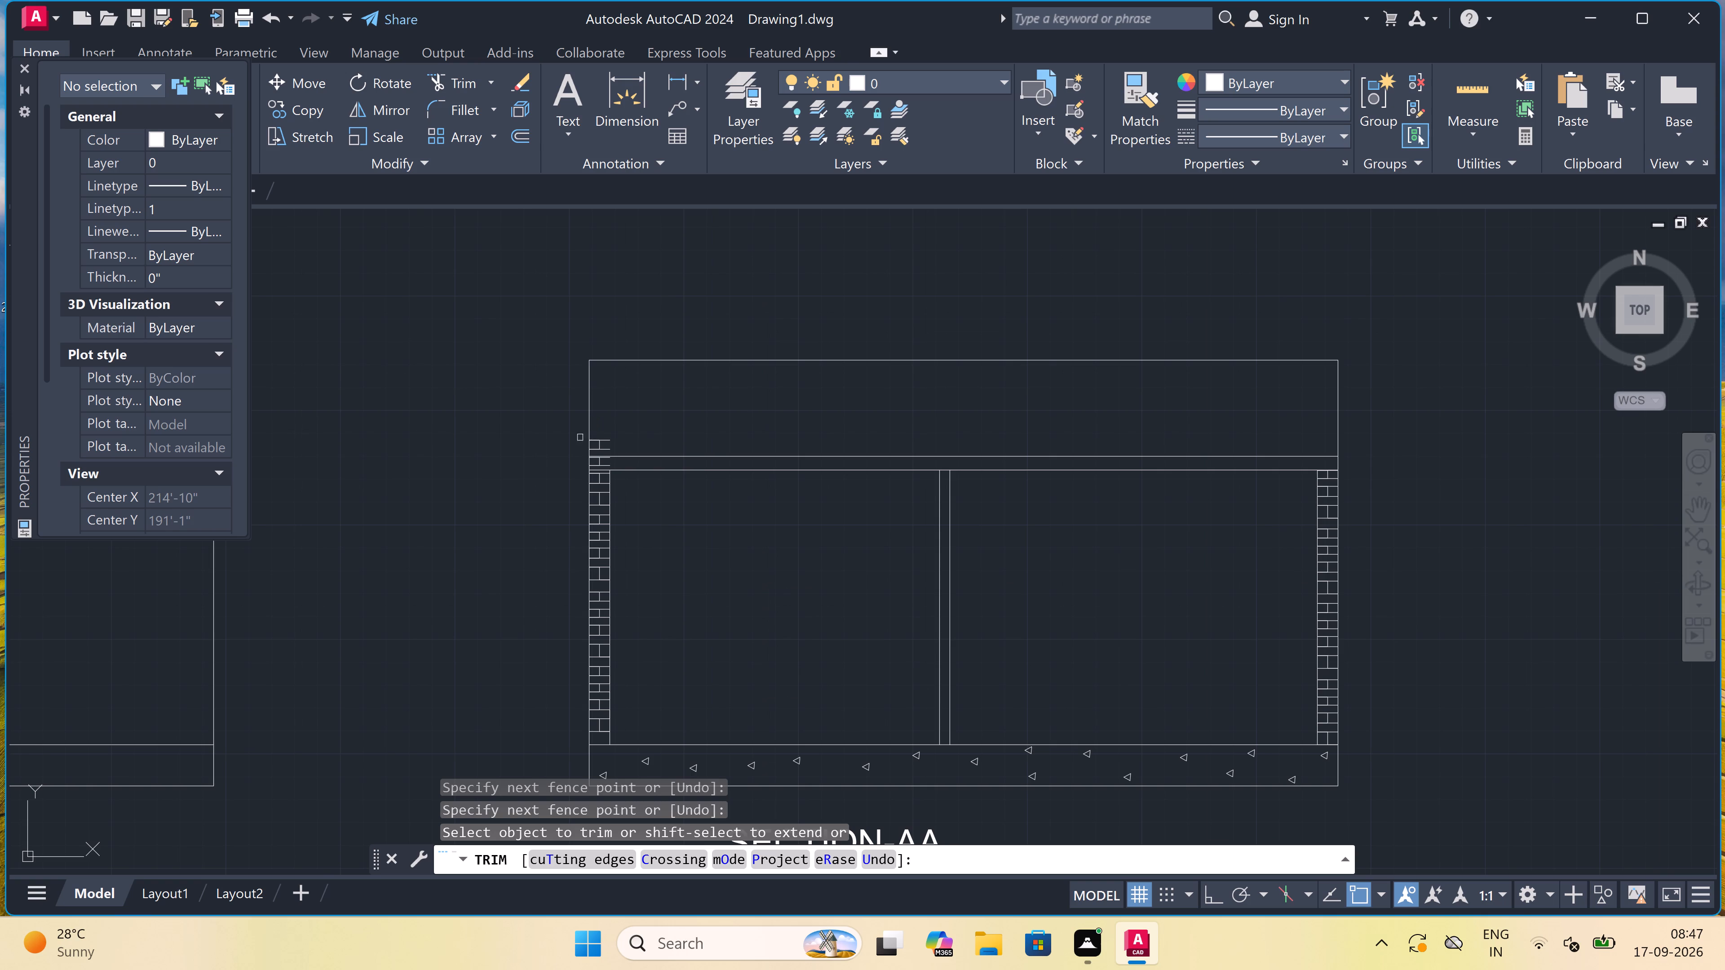
pyautogui.scroll(3, 576, 467)
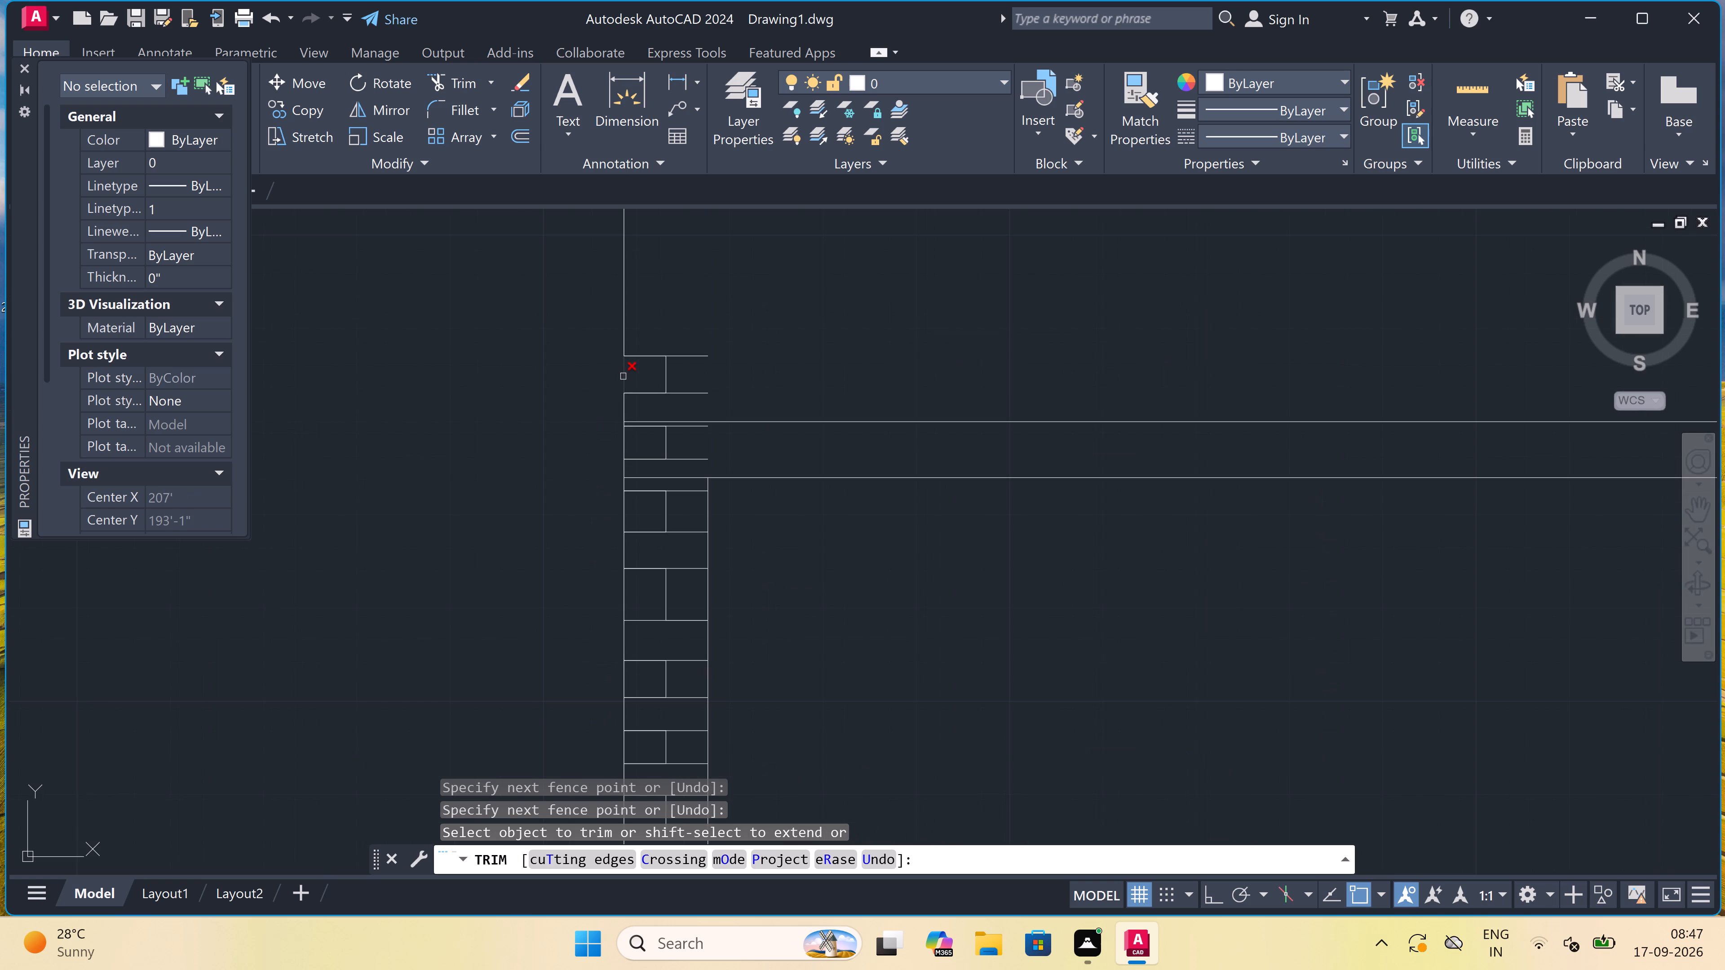
pyautogui.scroll(2, 642, 358)
pyautogui.doubleClick(643, 344)
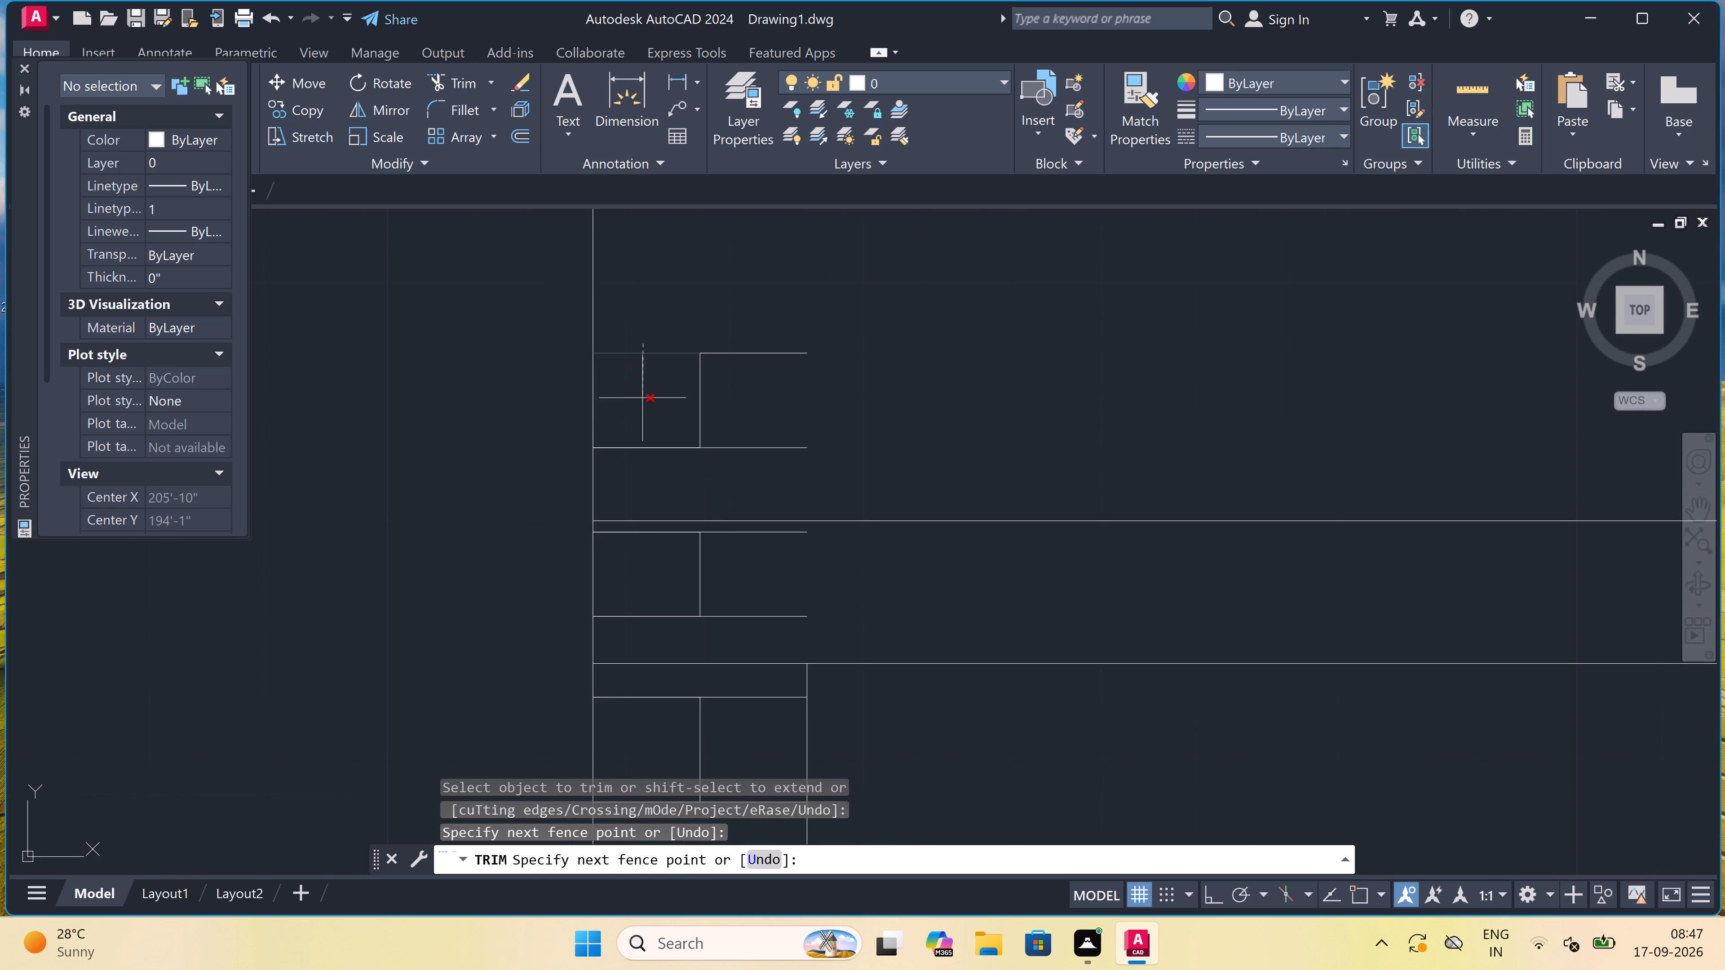
pyautogui.click(637, 470)
pyautogui.click(650, 405)
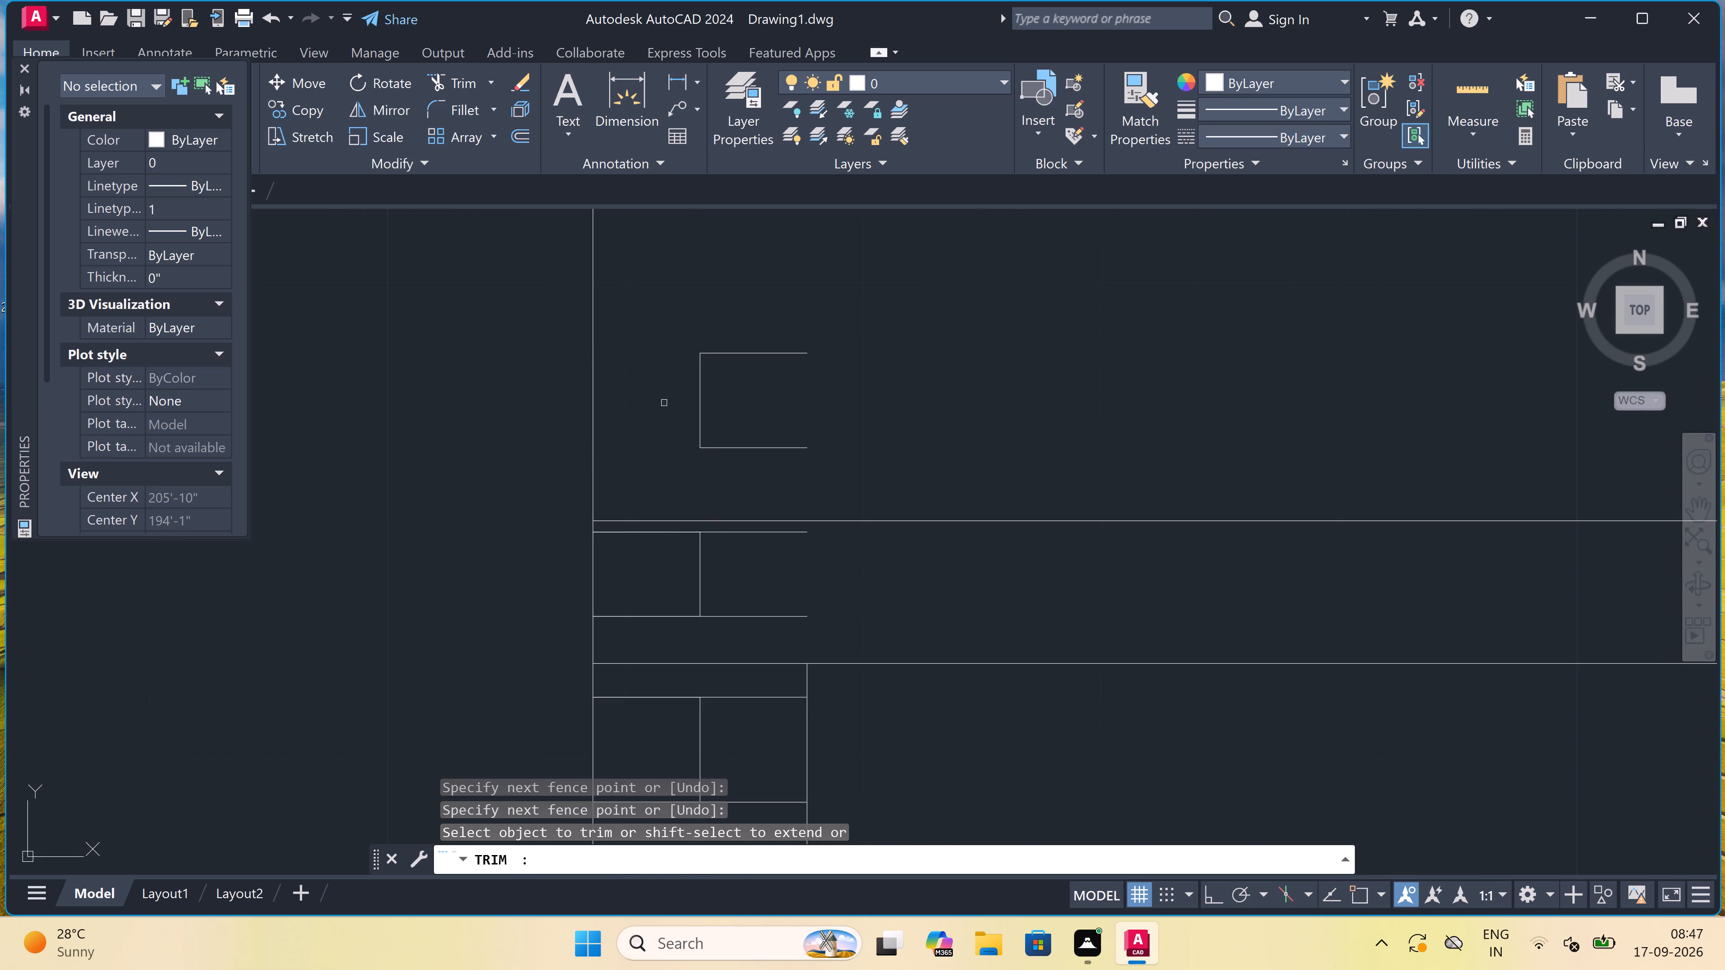
pyautogui.moveTo(818, 383); pyautogui.dragTo(814, 383)
pyautogui.click(691, 366)
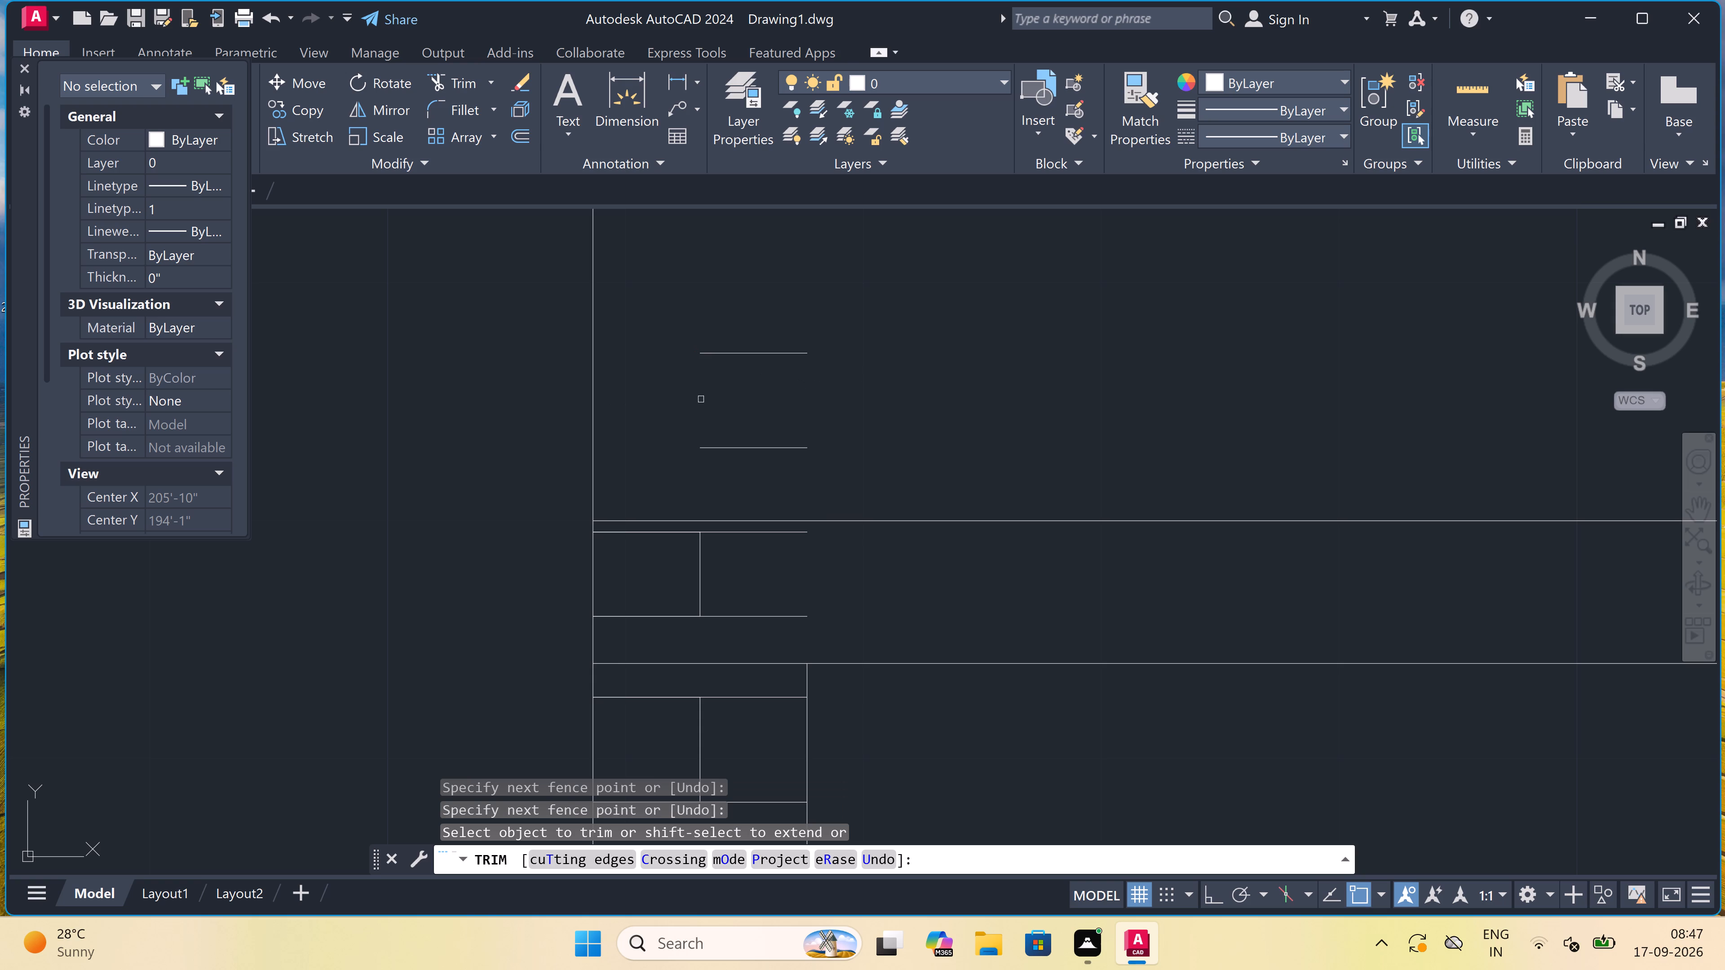
pyautogui.moveTo(737, 466); pyautogui.dragTo(737, 460)
pyautogui.moveTo(751, 309); pyautogui.dragTo(751, 313)
# Trim away the remaining brick lines inside the roof slab's thickness above the left wall and end the trimming.
pyautogui.click(650, 625)
pyautogui.click(646, 527)
pyautogui.click(740, 631)
pyautogui.click(730, 526)
pyautogui.moveTo(727, 547); pyautogui.dragTo(724, 552)
pyautogui.click(683, 582)
pyautogui.press('Escape')
# With Ortho off, draw a small closed triangle as a concrete symbol inside section AA's roof slab, near its left end.
pyautogui.scroll(-5, 681, 489)
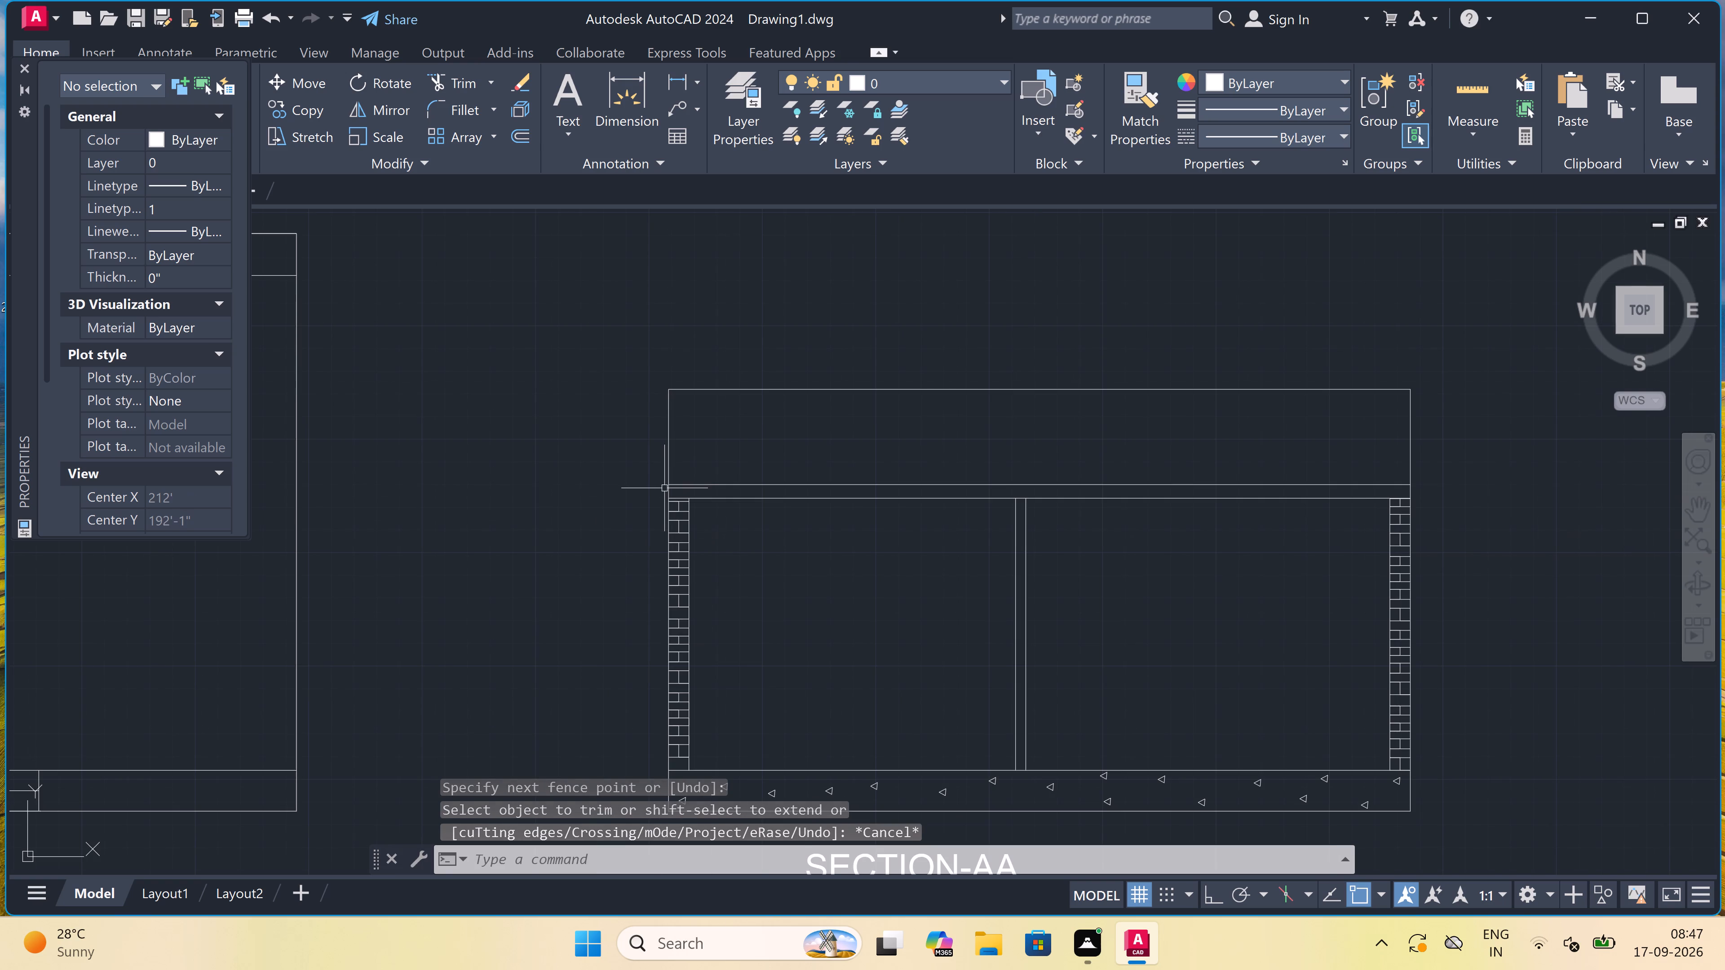
pyautogui.scroll(4, 664, 488)
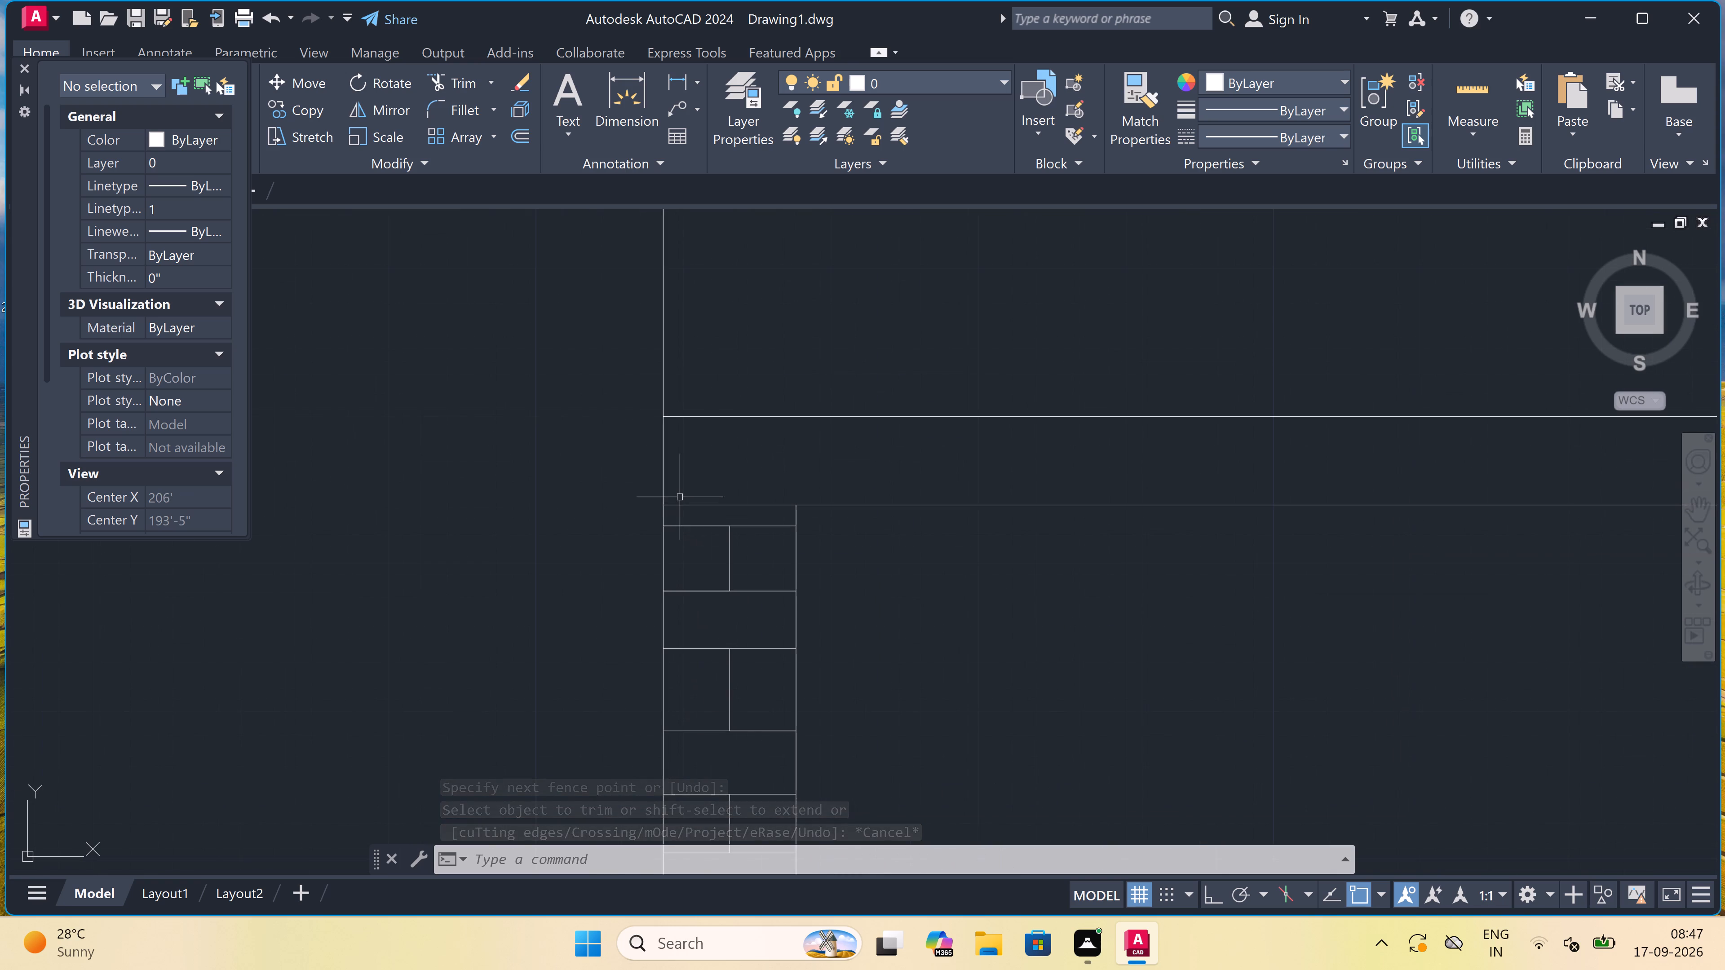
pyautogui.press('l')
pyautogui.press('space')
pyautogui.scroll(1, 684, 492)
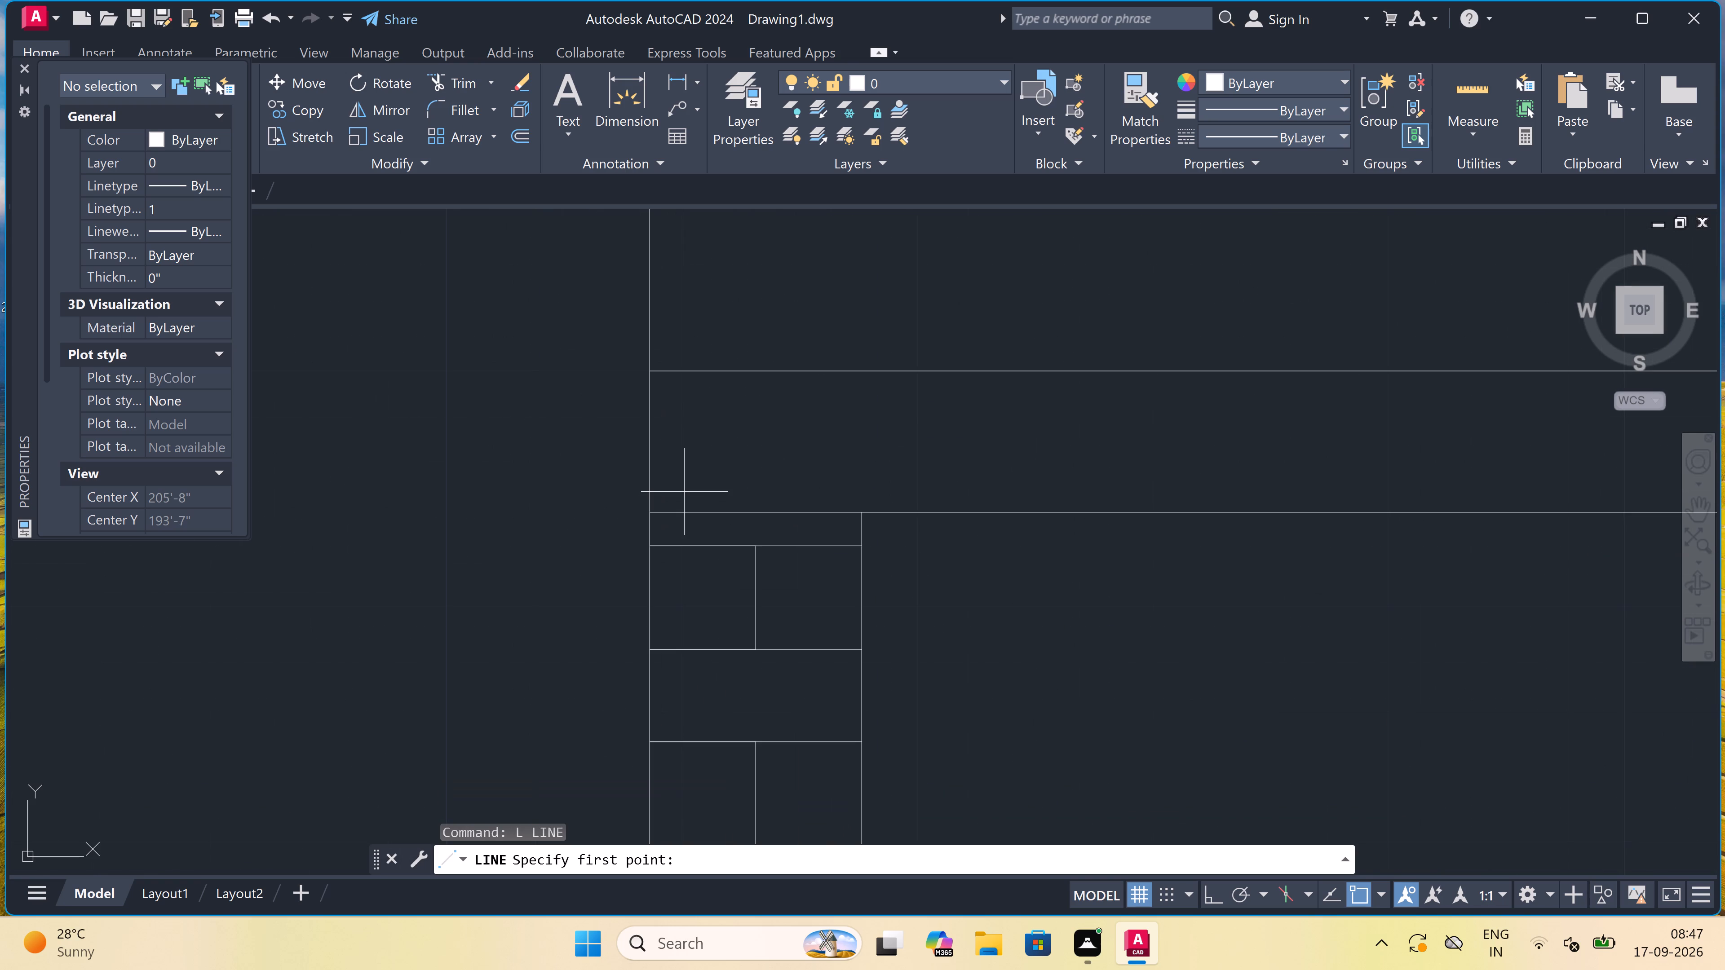
pyautogui.press('F8')
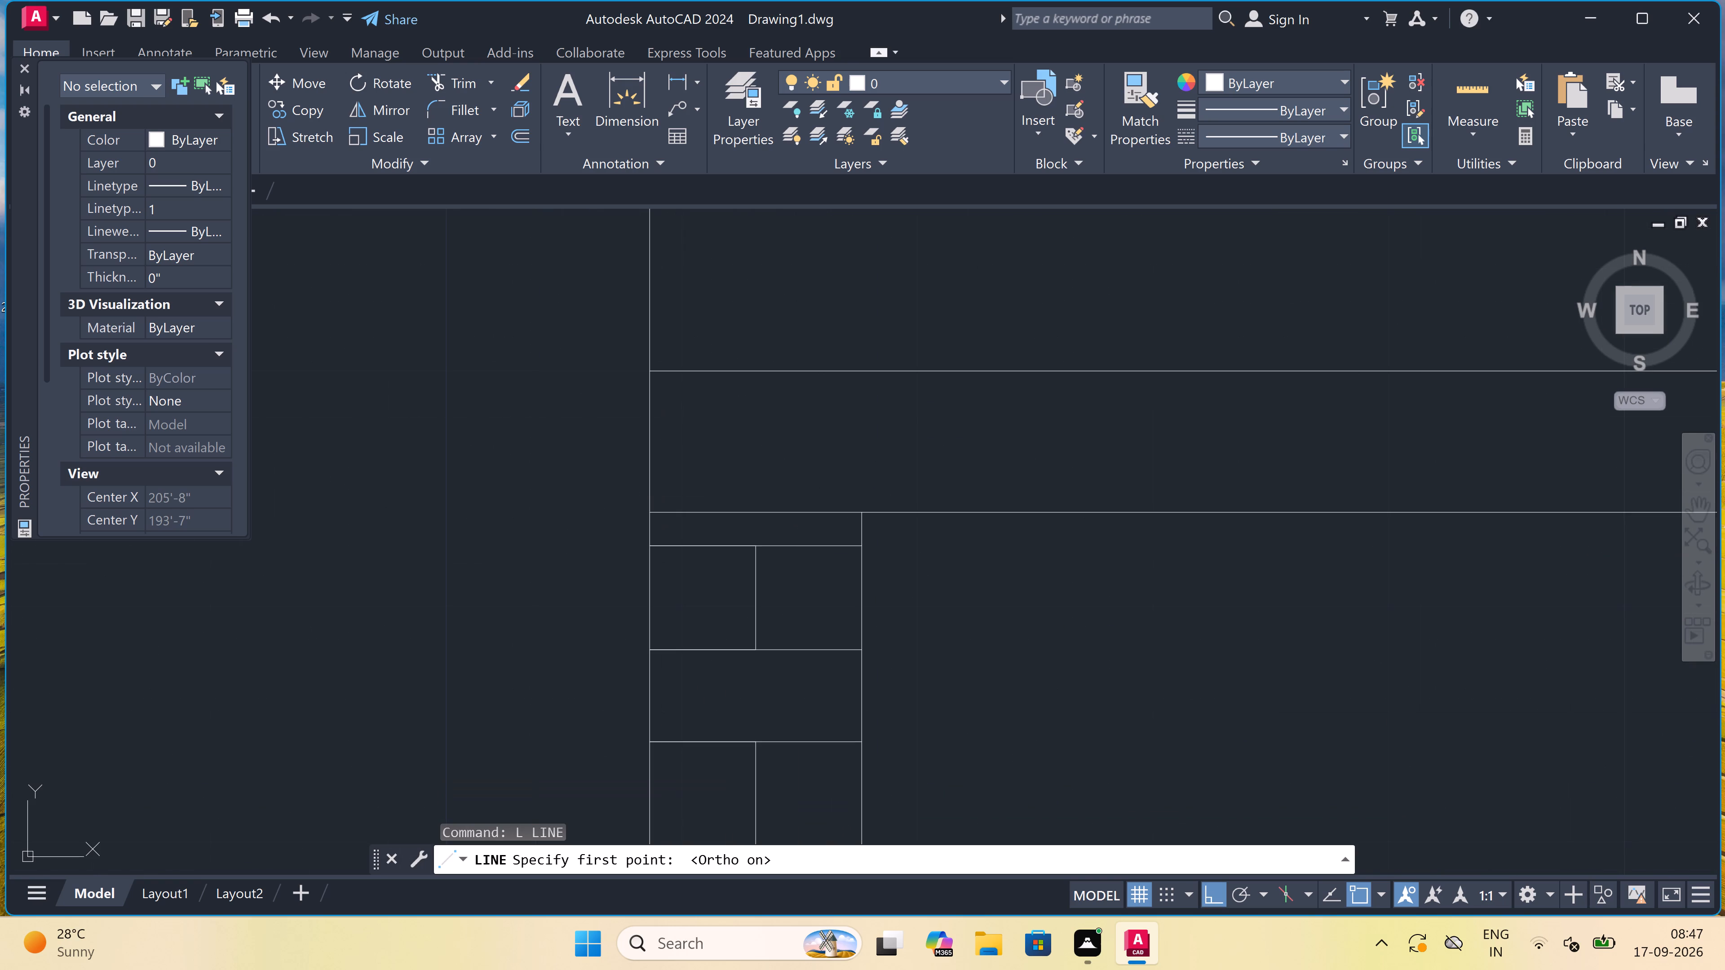
pyautogui.press('F8')
pyautogui.scroll(2, 681, 486)
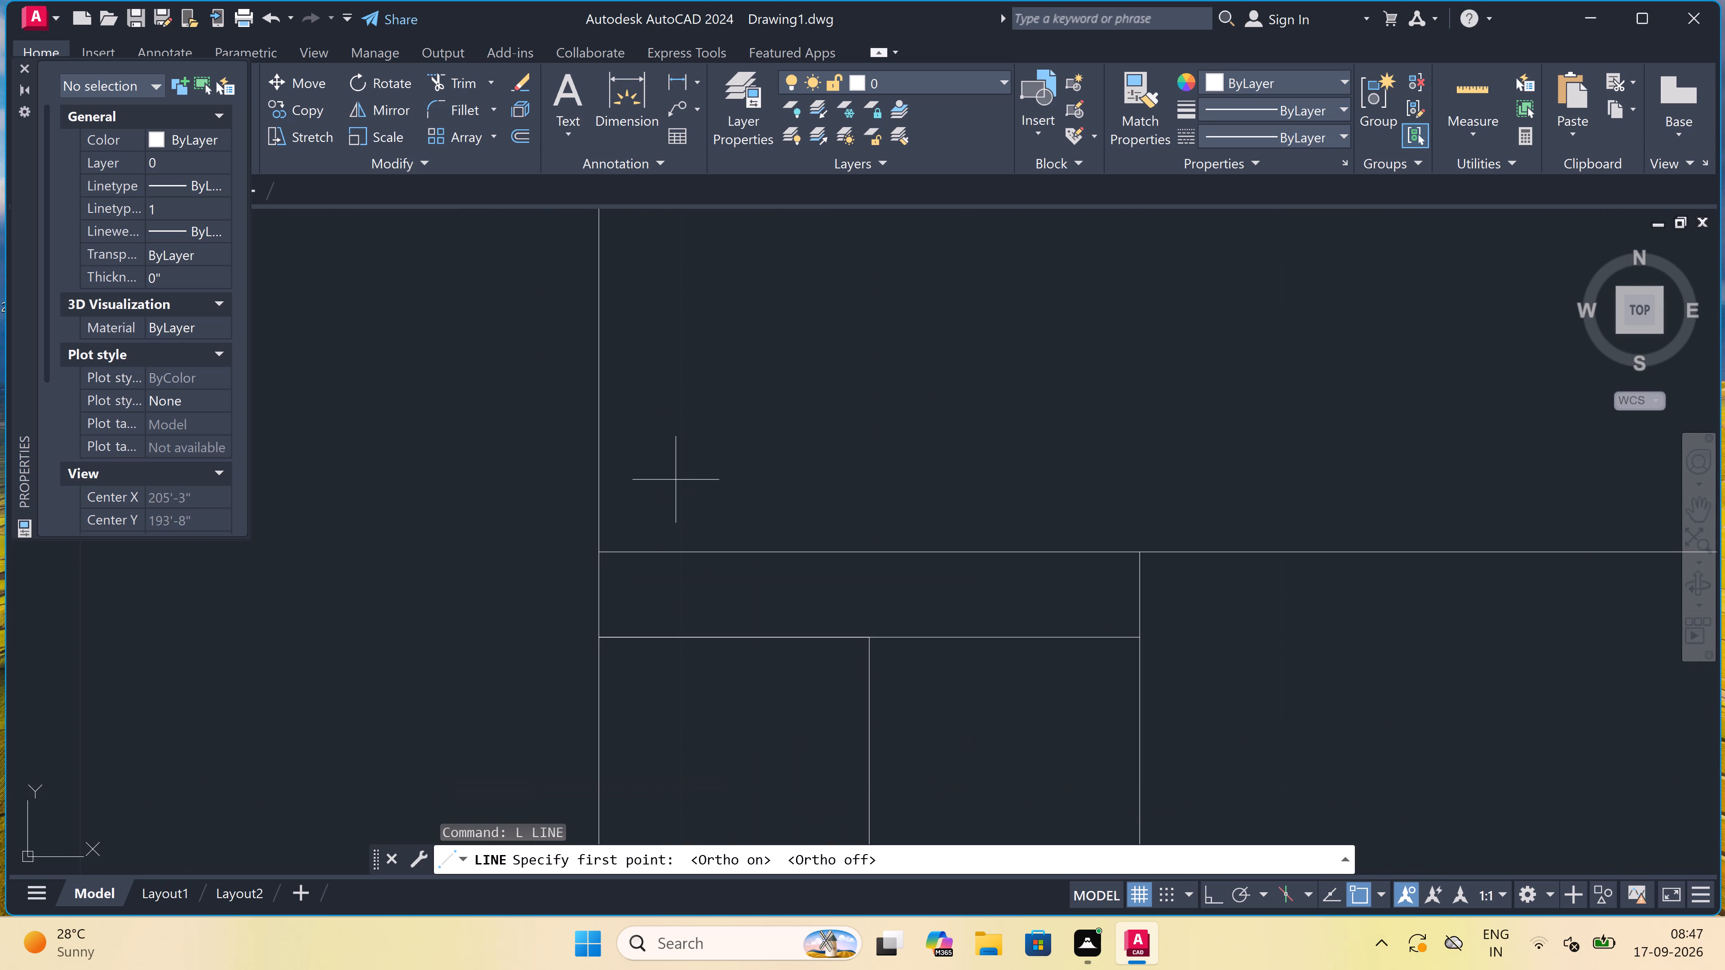
pyautogui.click(673, 478)
pyautogui.click(717, 506)
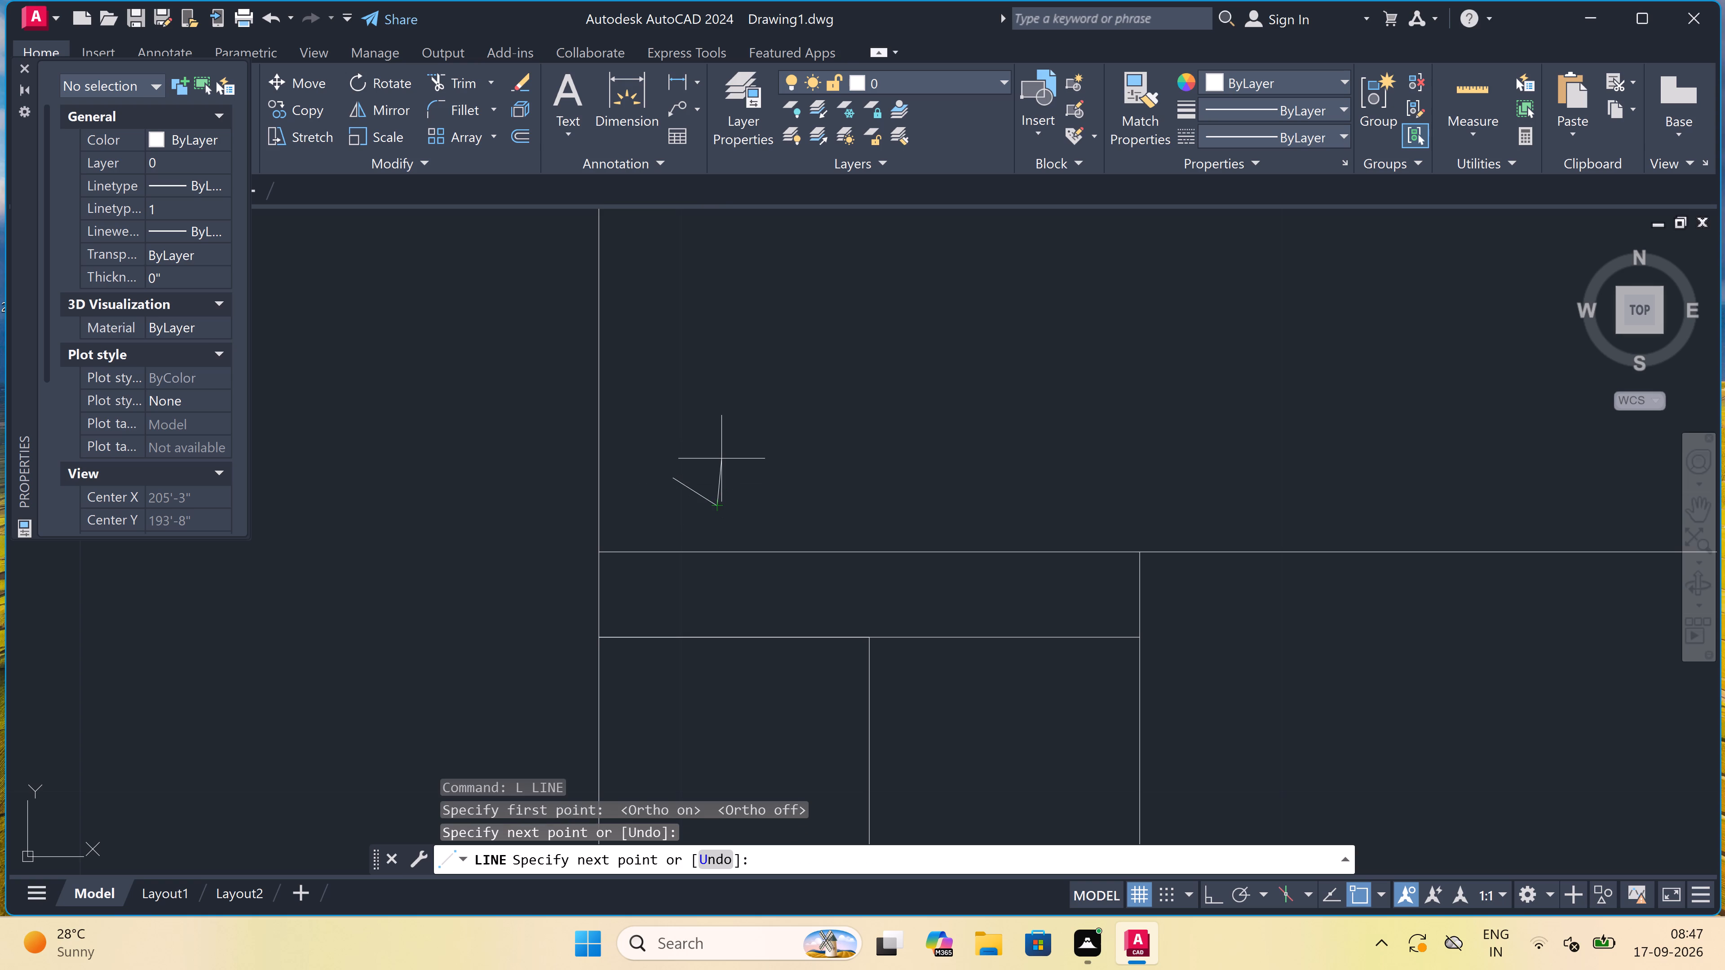
pyautogui.click(717, 453)
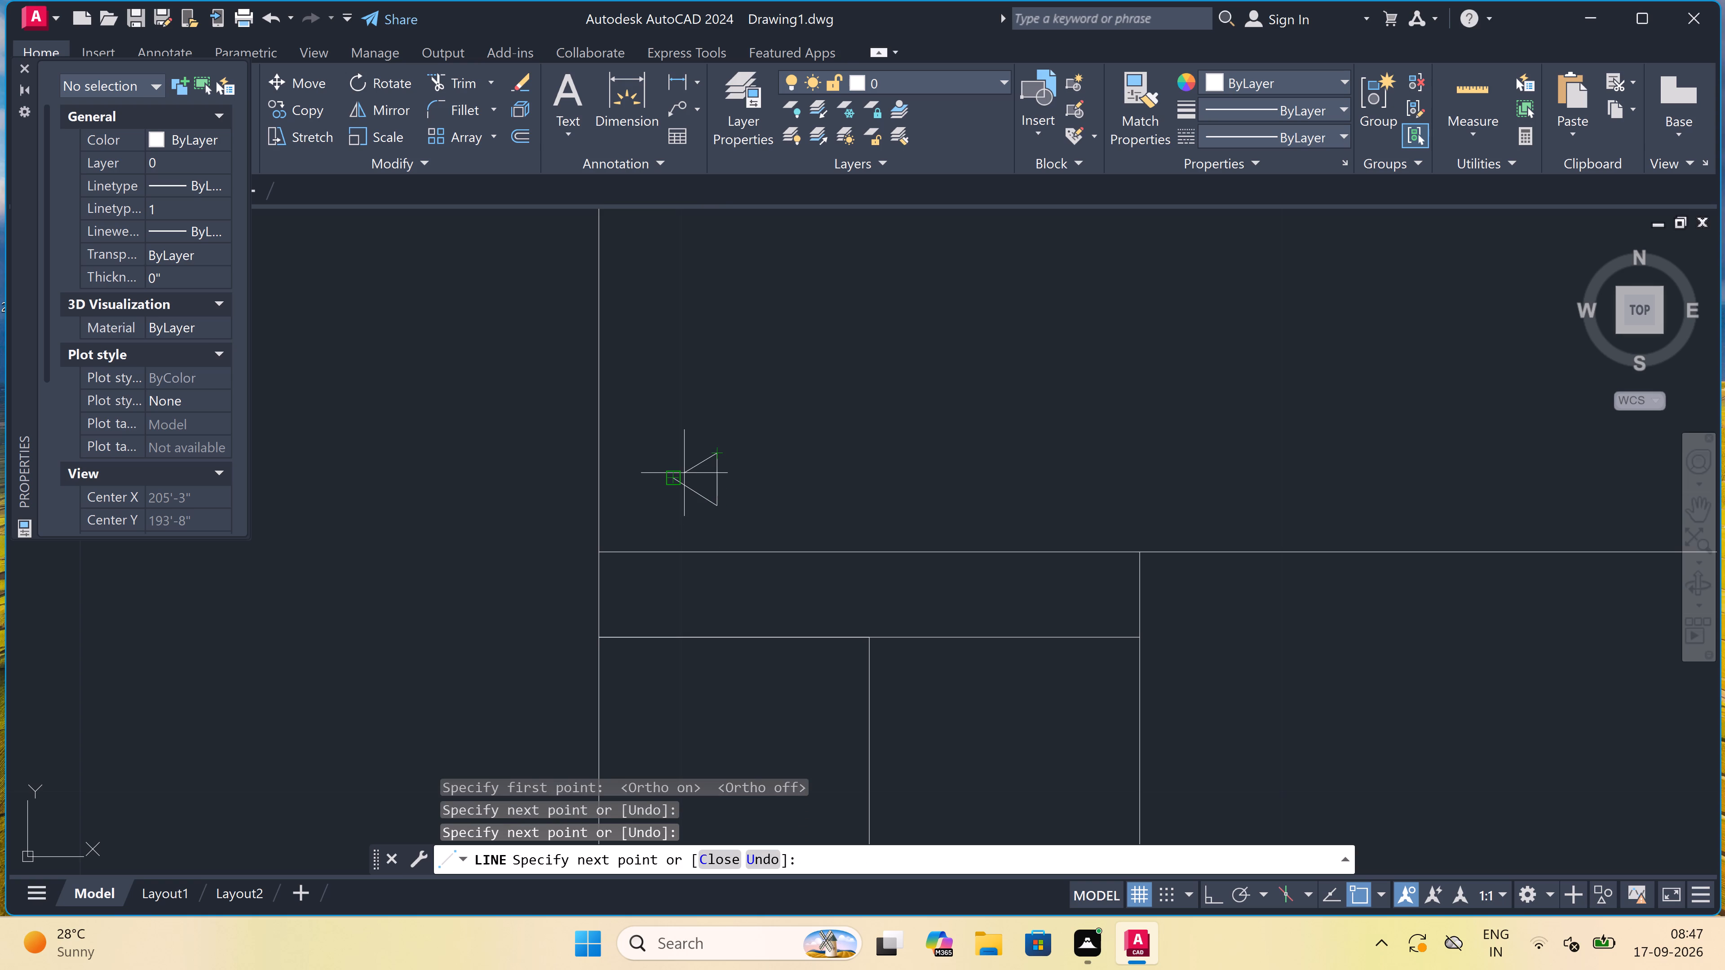
pyautogui.click(678, 475)
pyautogui.press('Escape')
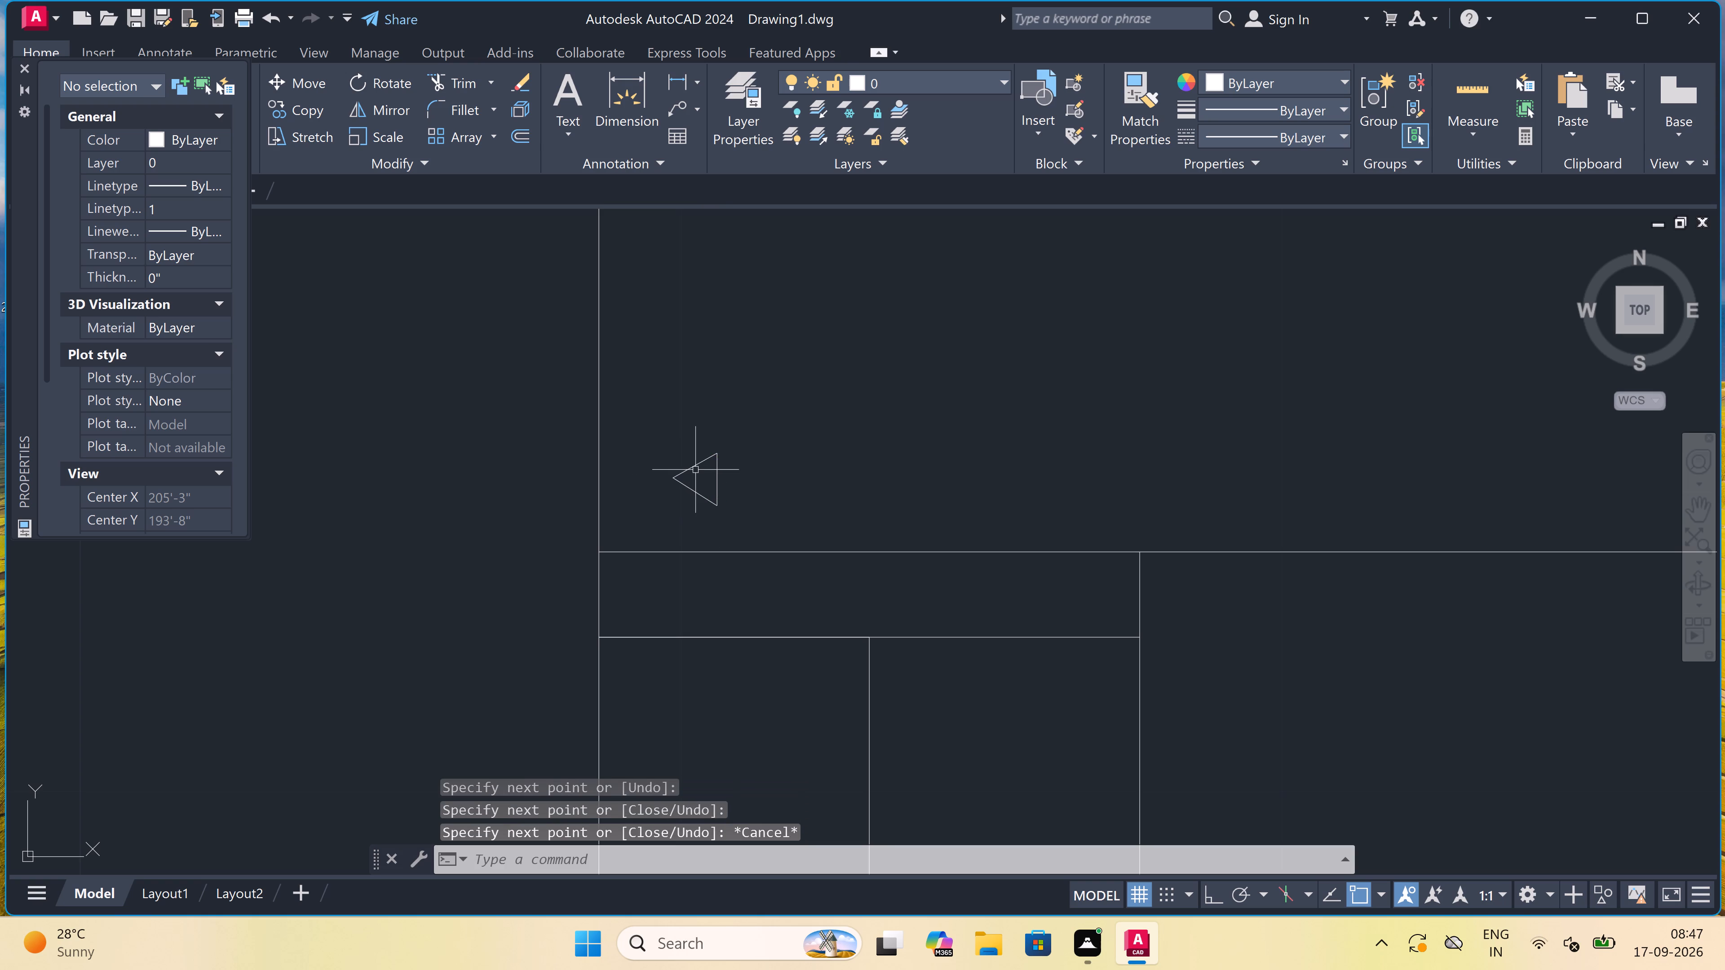
# Copy the concrete triangle to five scattered spots in the roof slab just above and beside the left wall.
pyautogui.moveTo(739, 441); pyautogui.dragTo(728, 450)
pyautogui.click(683, 489)
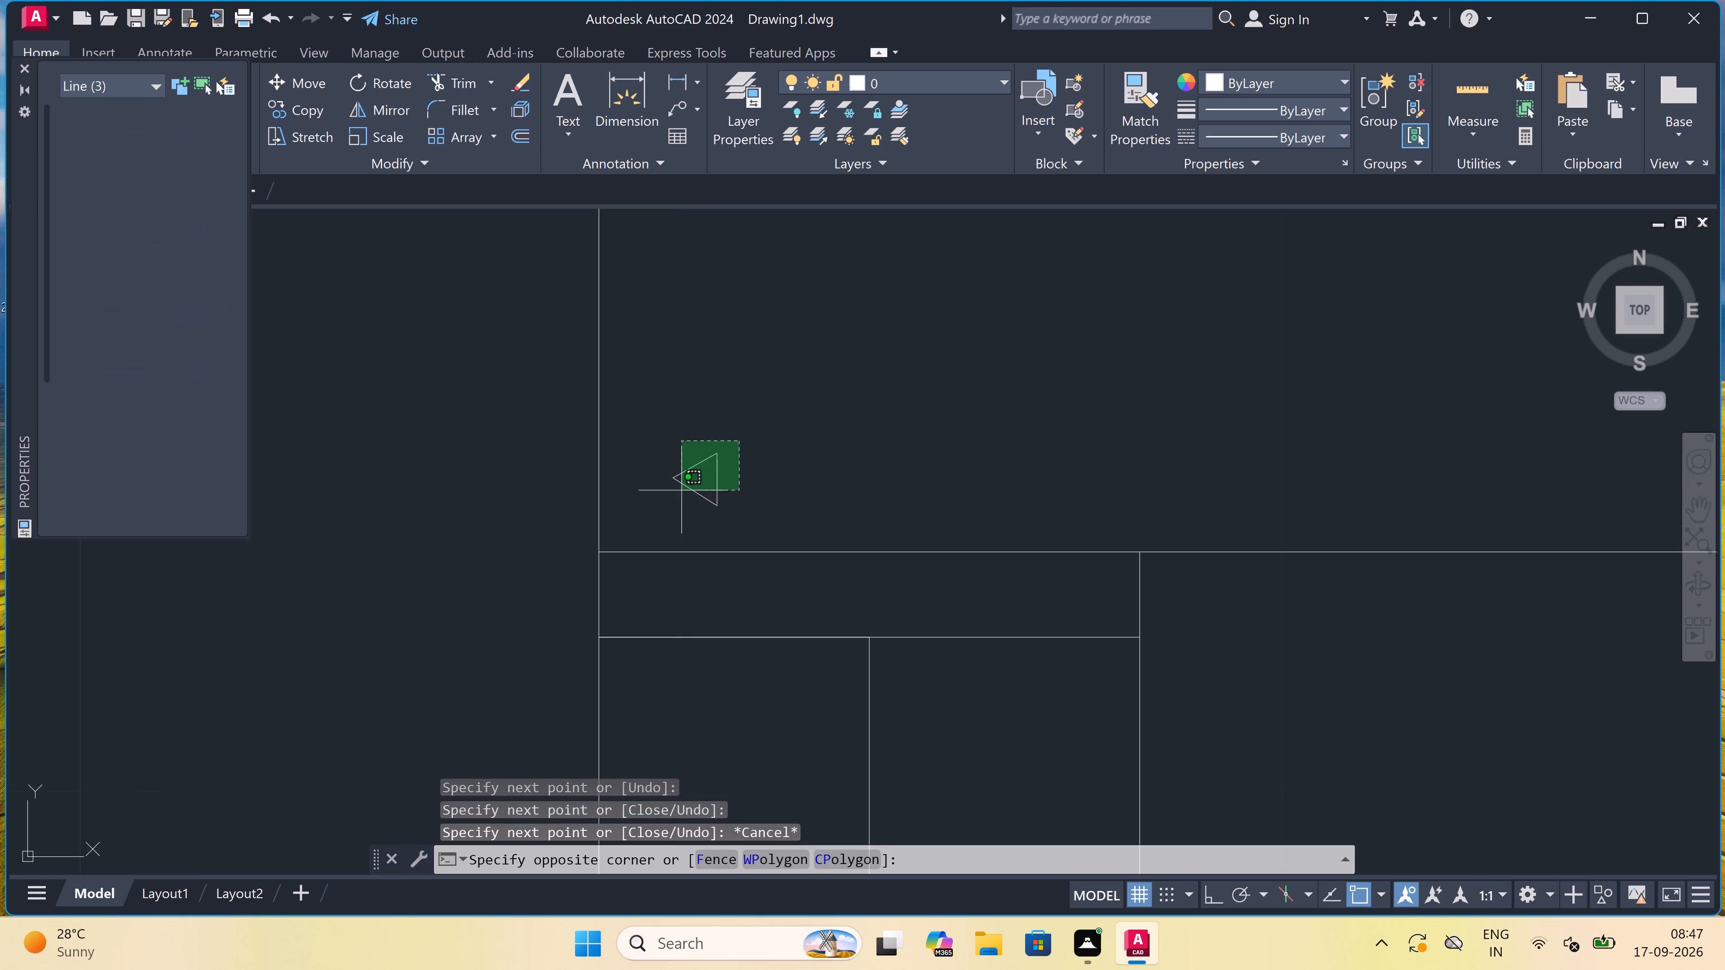
pyautogui.click(314, 104)
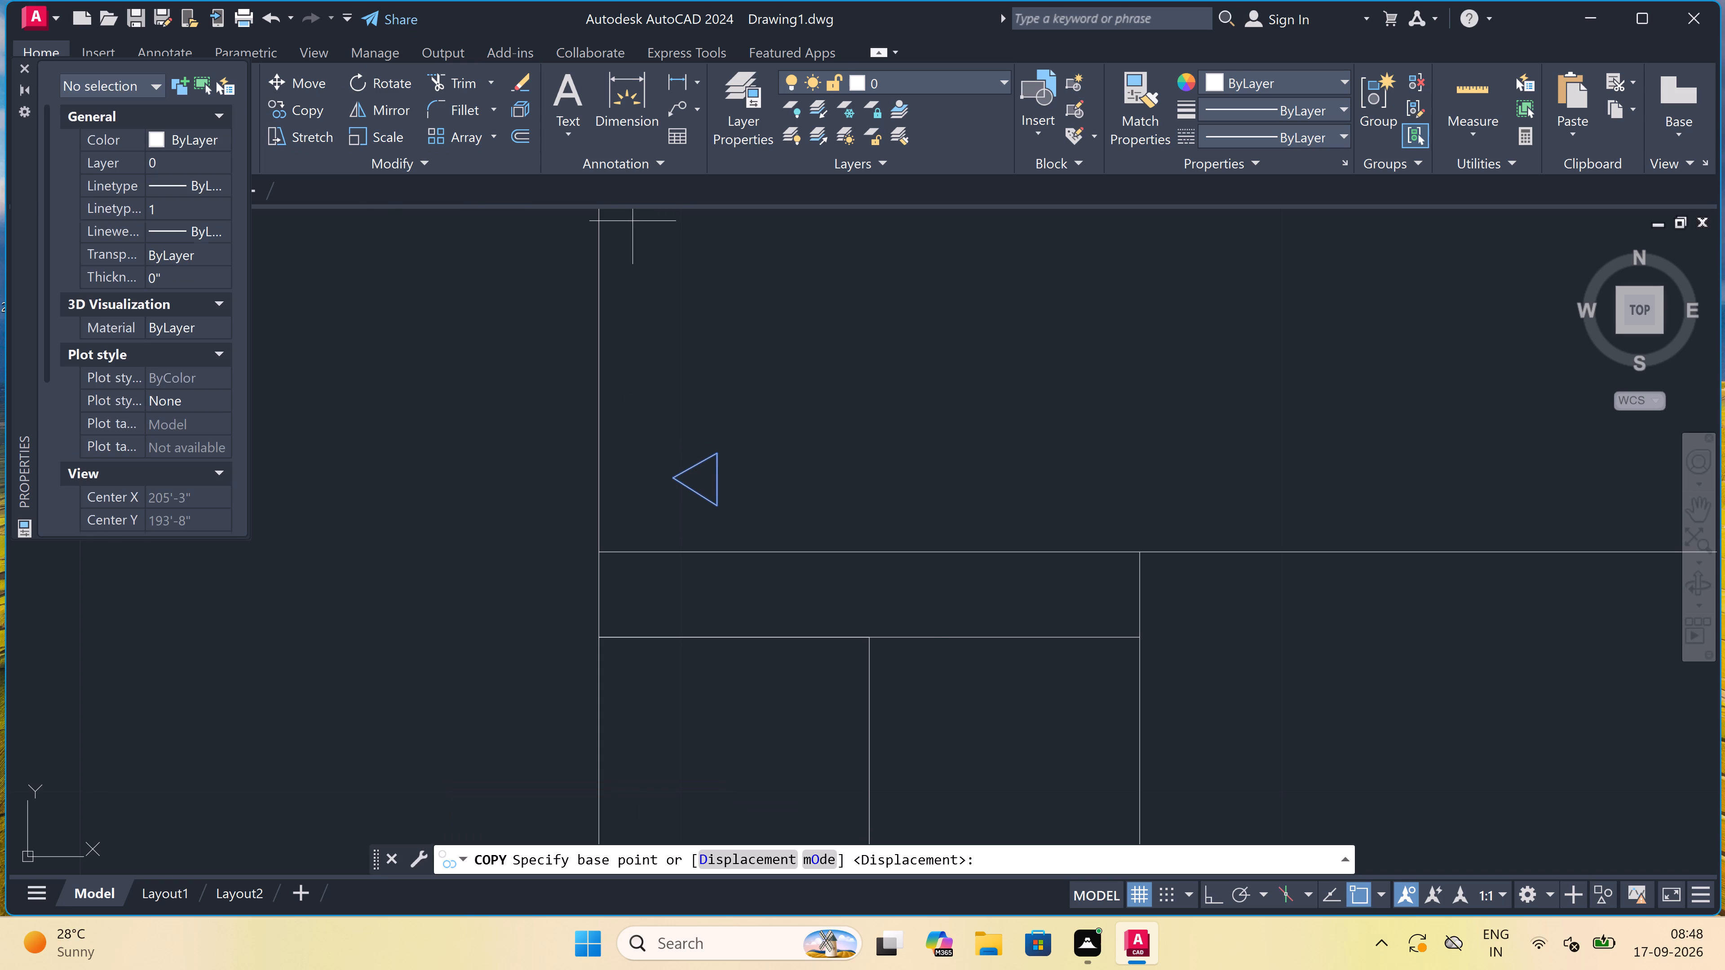
pyautogui.click(700, 475)
pyautogui.moveTo(700, 474); pyautogui.dragTo(709, 463)
pyautogui.scroll(-2, 730, 423)
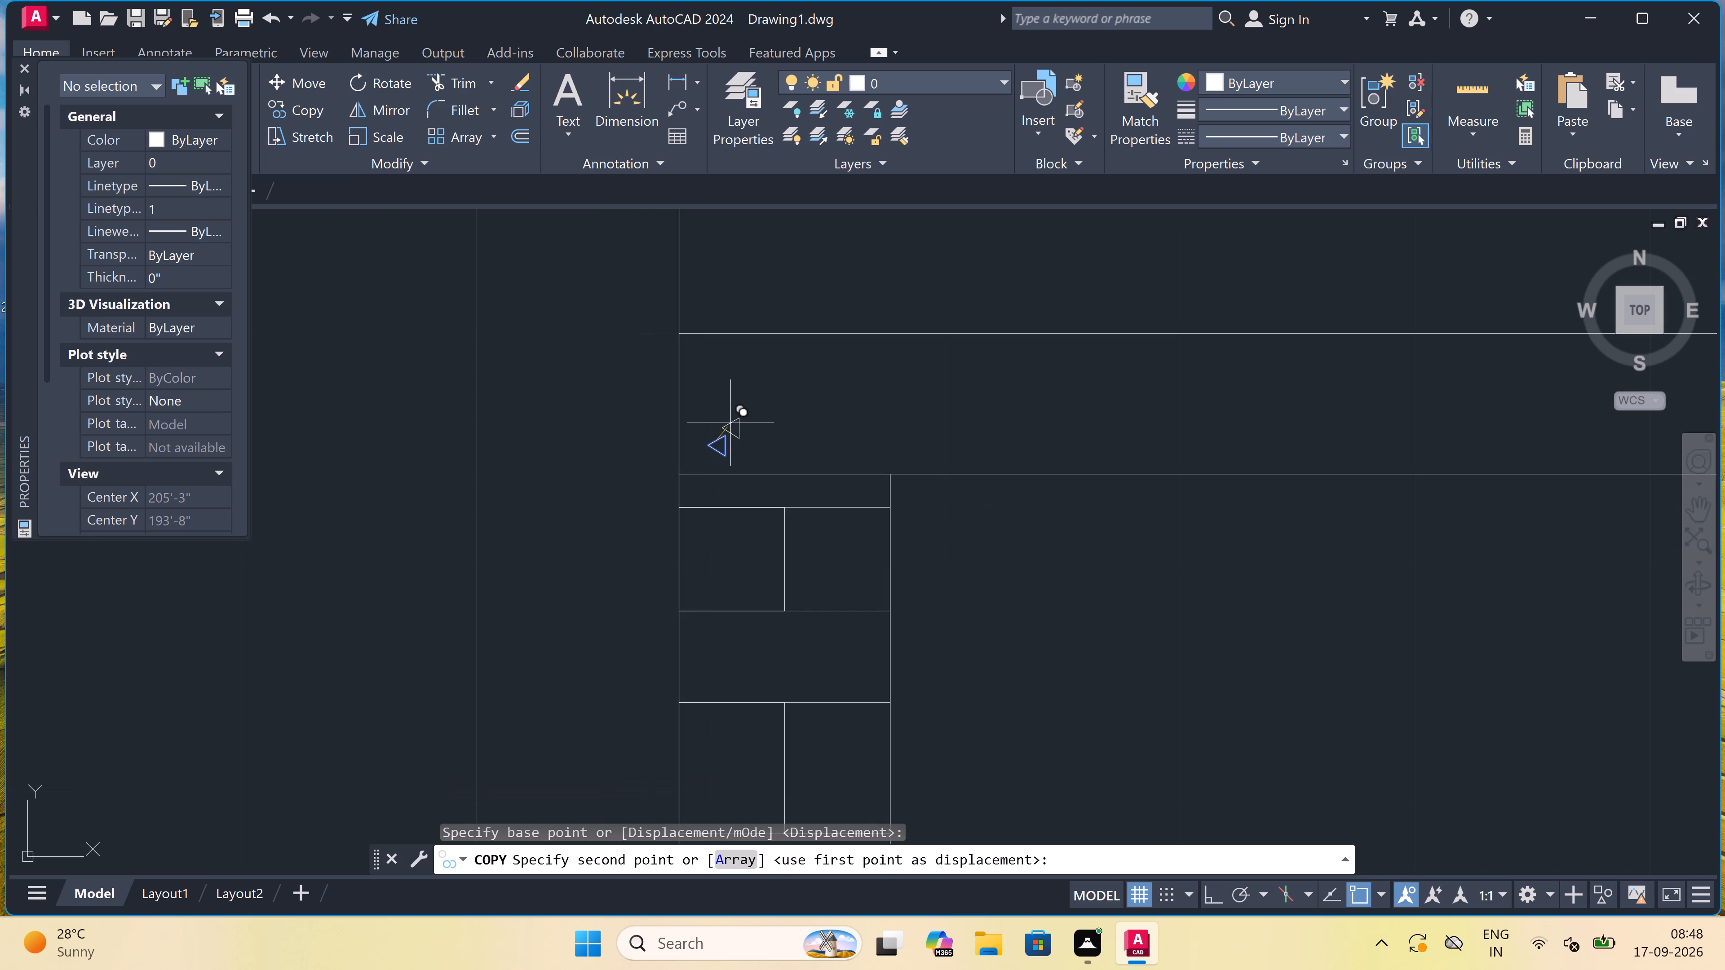
pyautogui.doubleClick(801, 360)
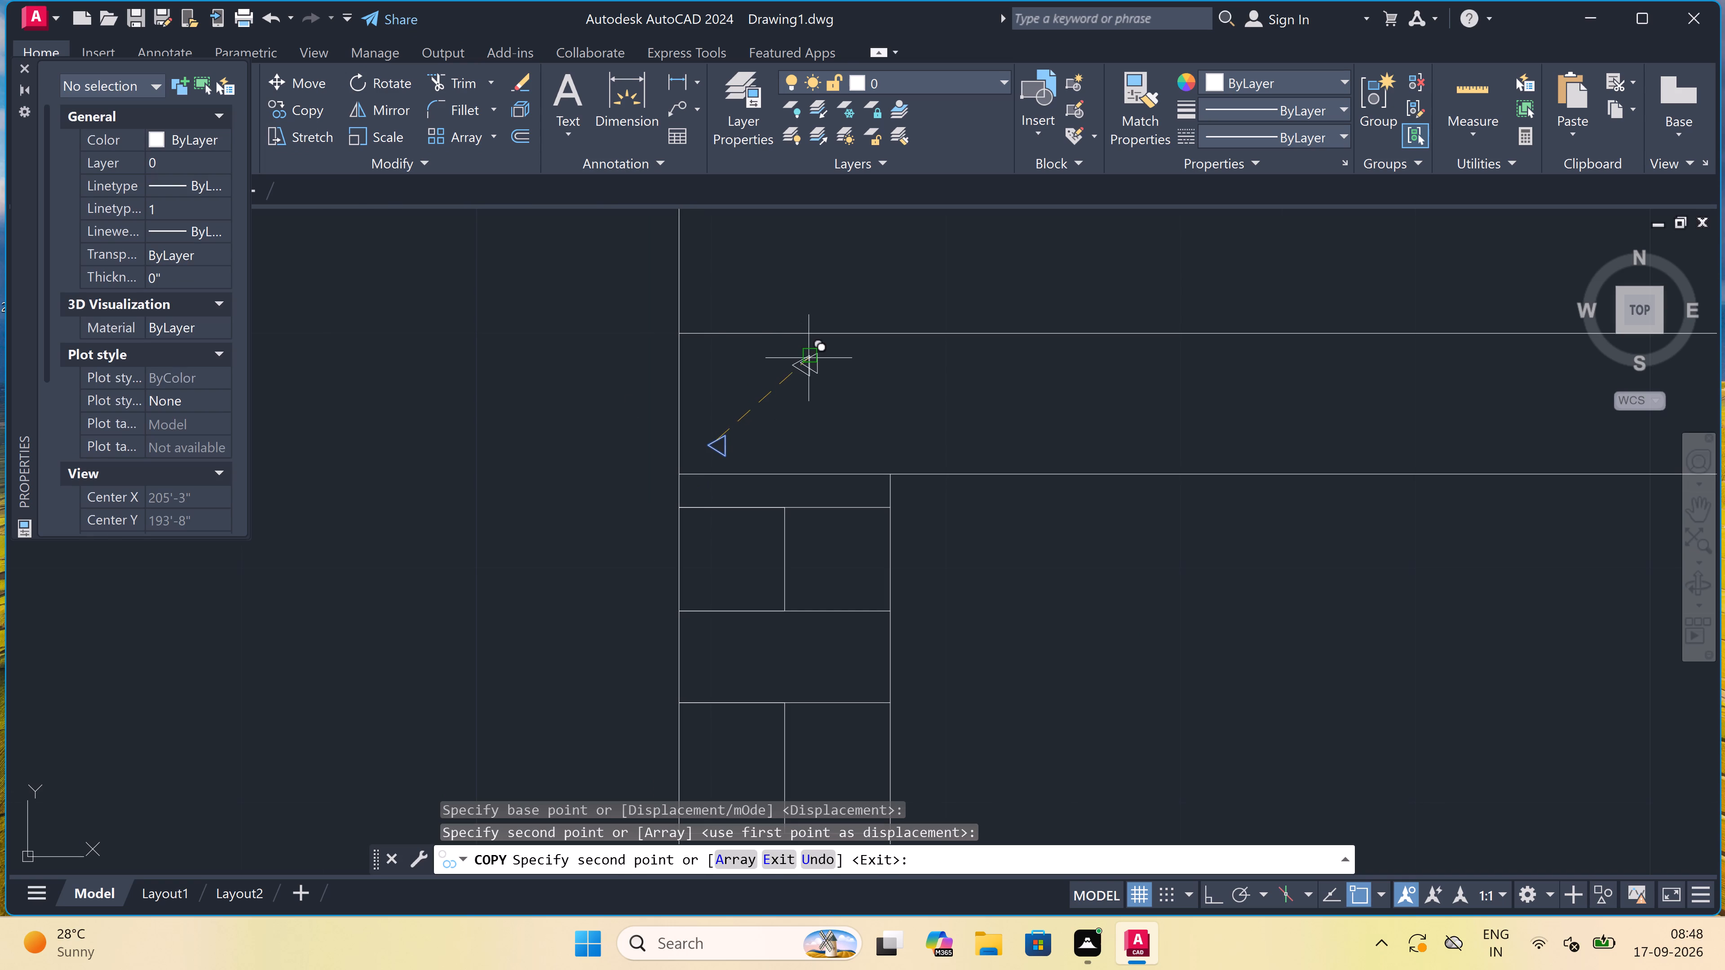
pyautogui.doubleClick(1088, 362)
pyautogui.doubleClick(945, 348)
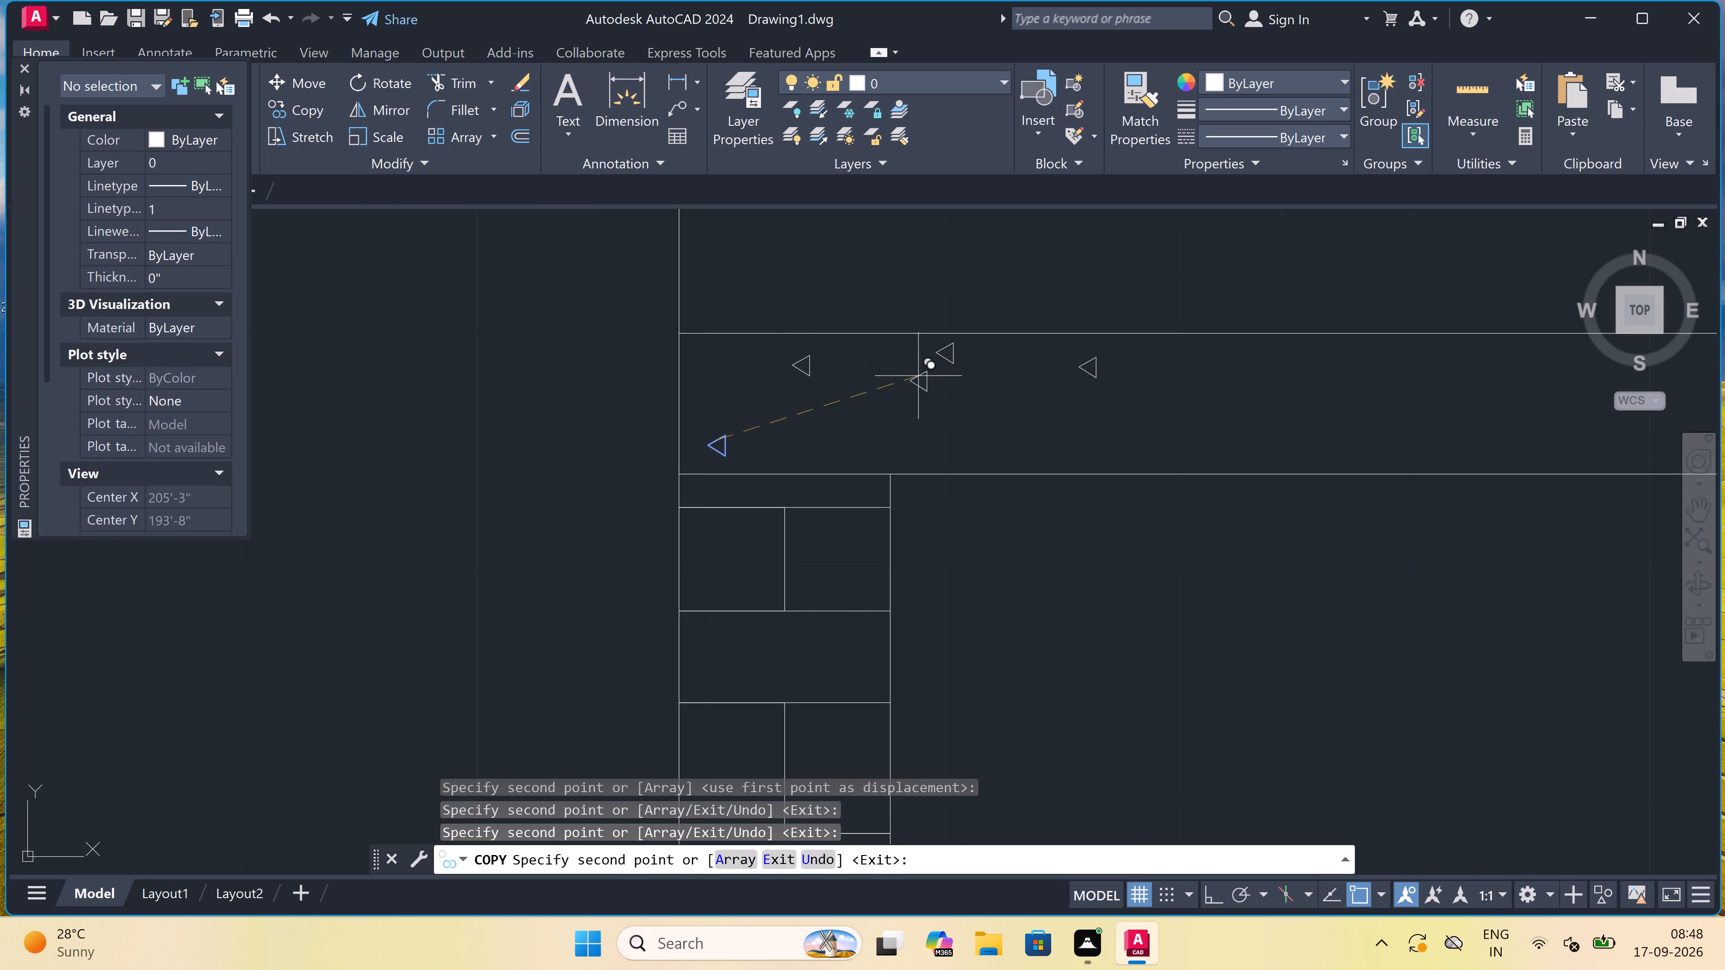
pyautogui.click(887, 435)
pyautogui.doubleClick(1057, 431)
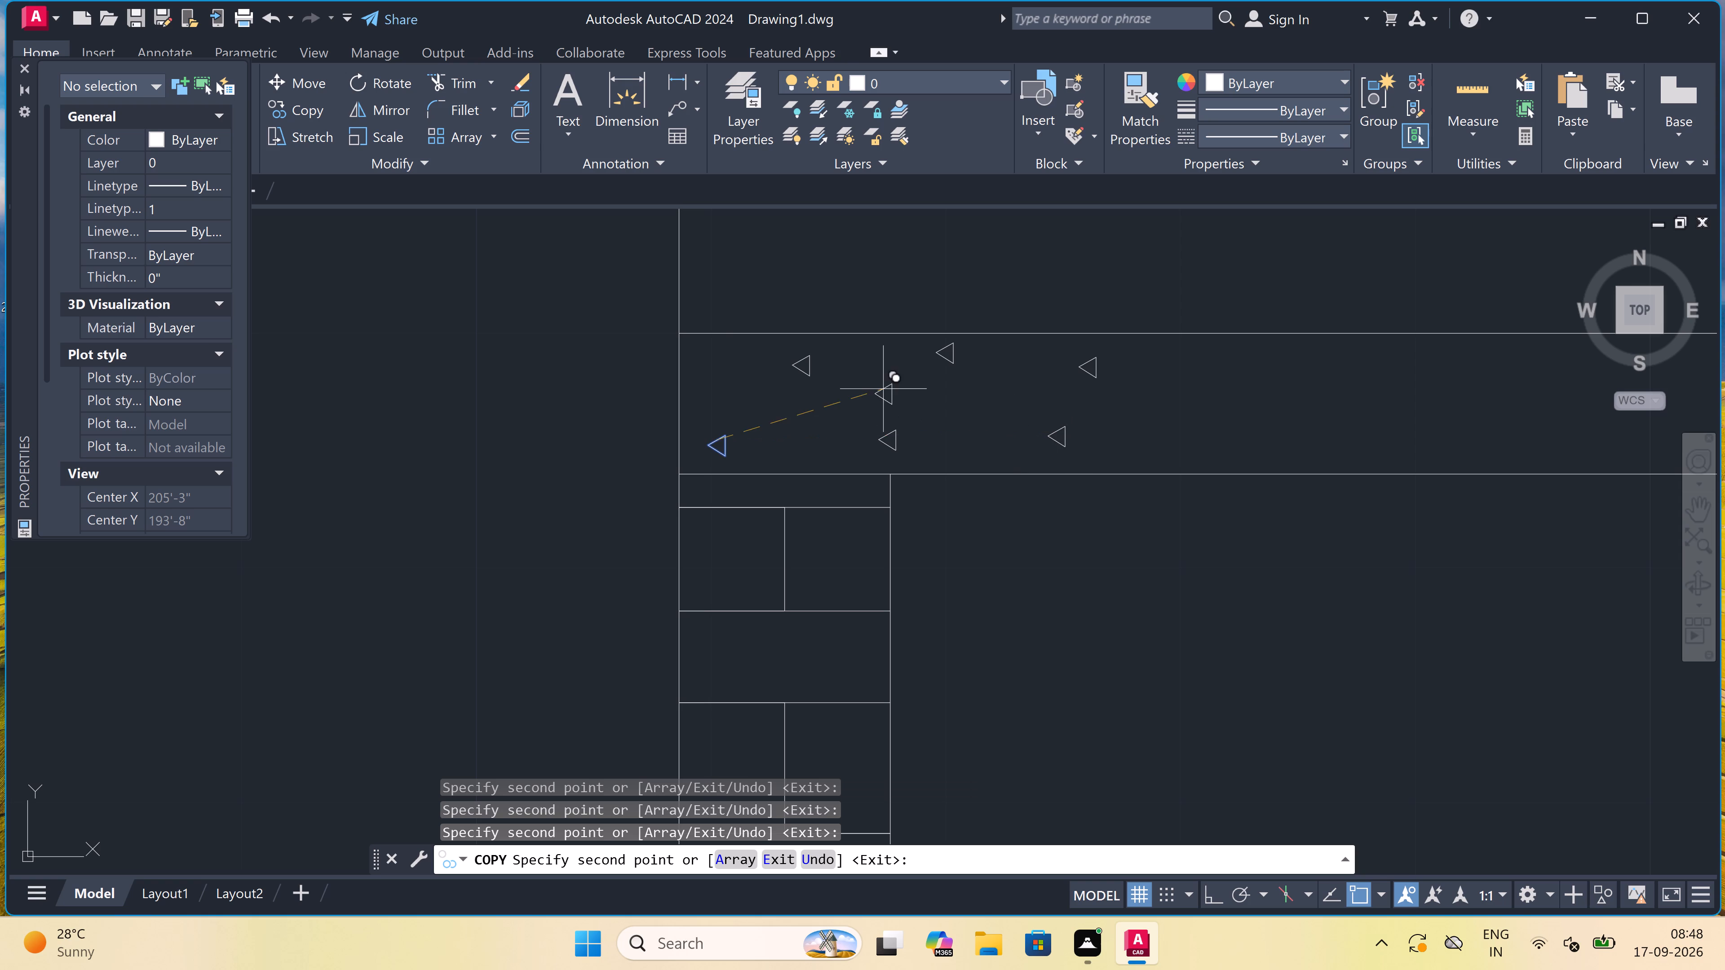
# Continue copying the triangle along the roof slab, with four more in an upper row and three spots below them.
pyautogui.scroll(-4, 723, 348)
pyautogui.scroll(3, 813, 348)
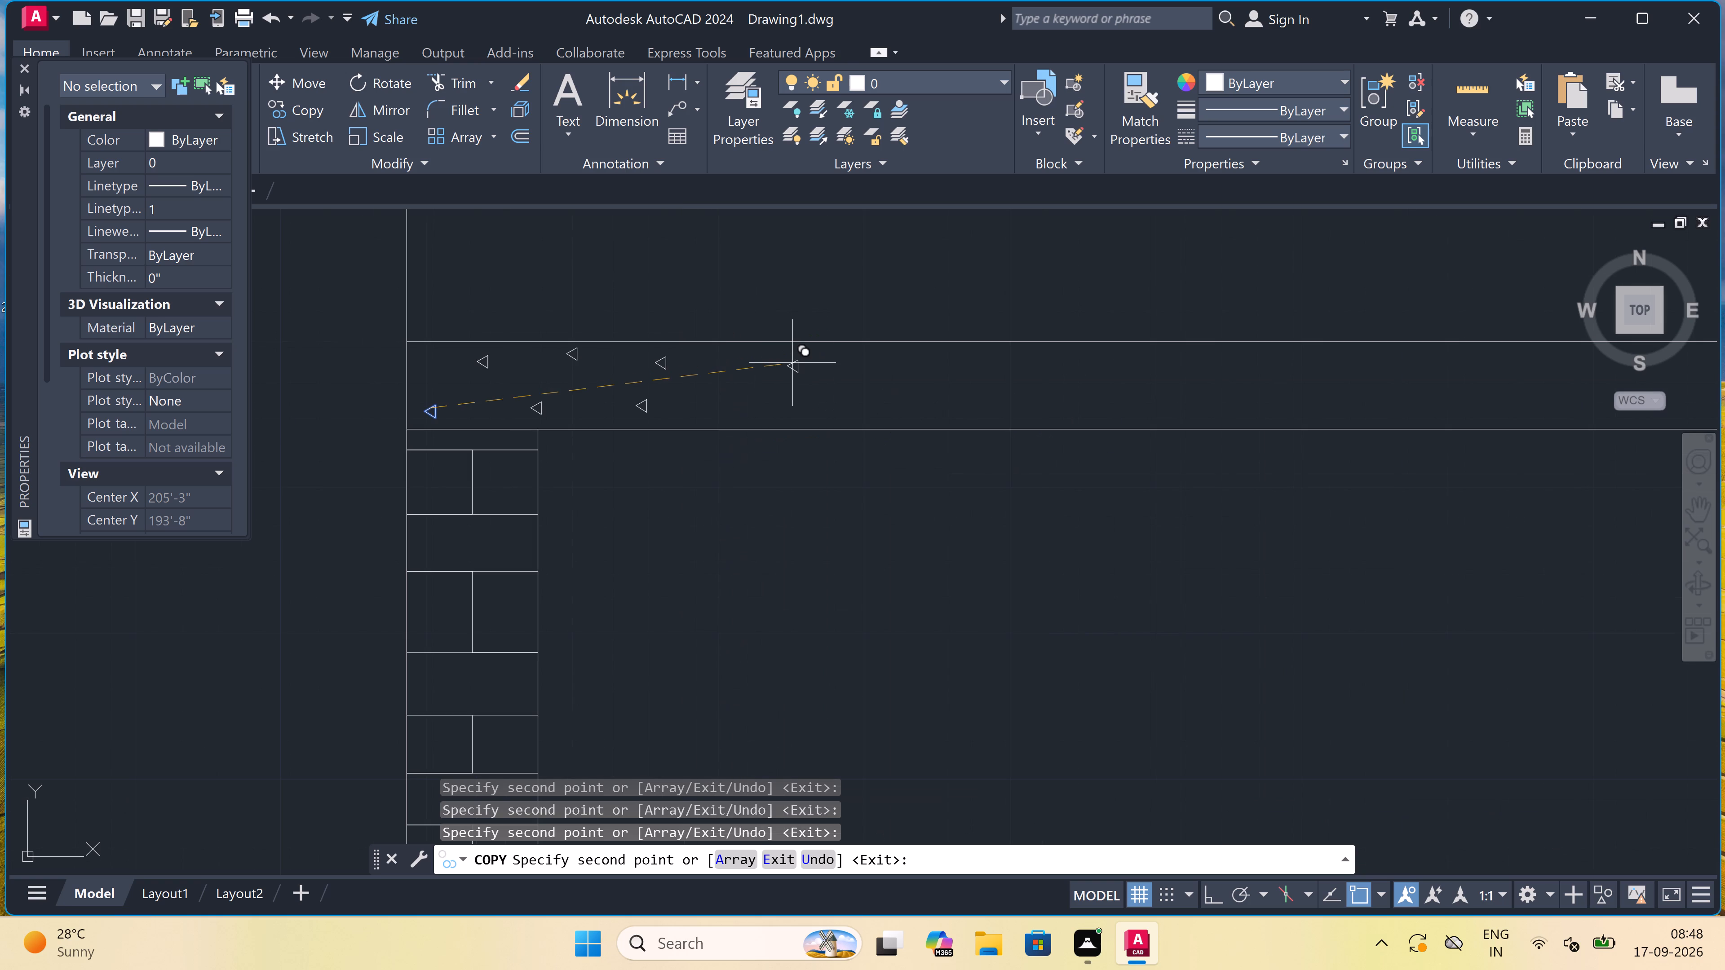
pyautogui.click(792, 363)
pyautogui.click(929, 371)
pyautogui.click(1193, 365)
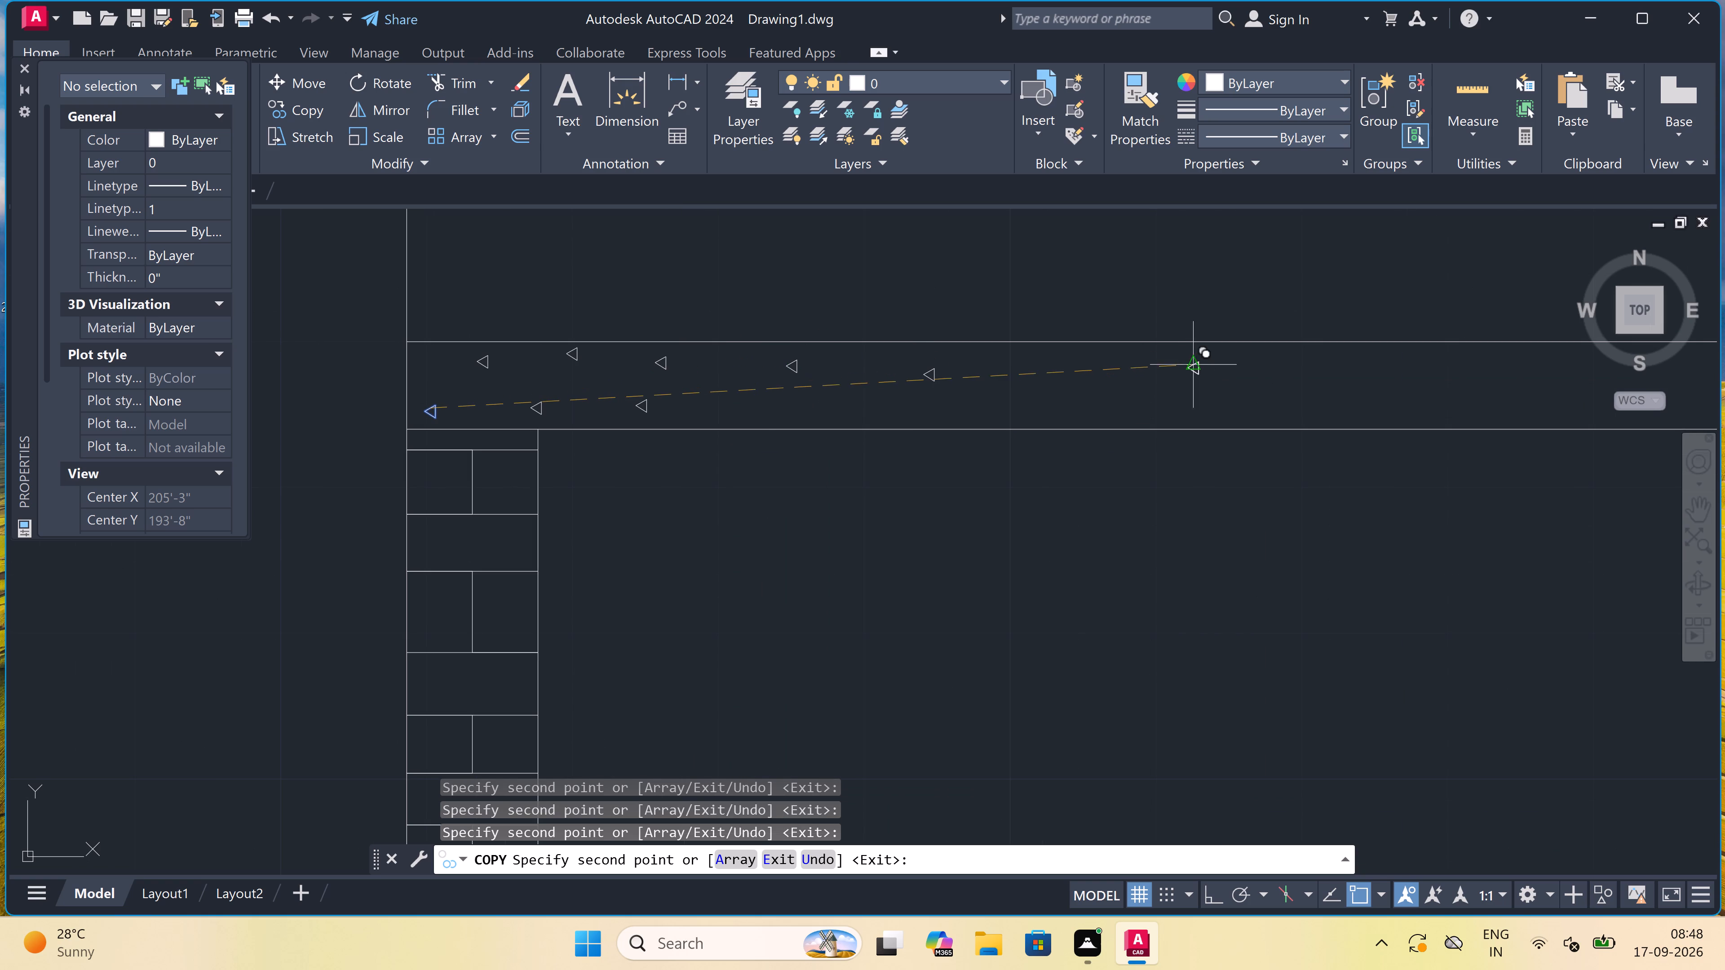
pyautogui.click(1062, 377)
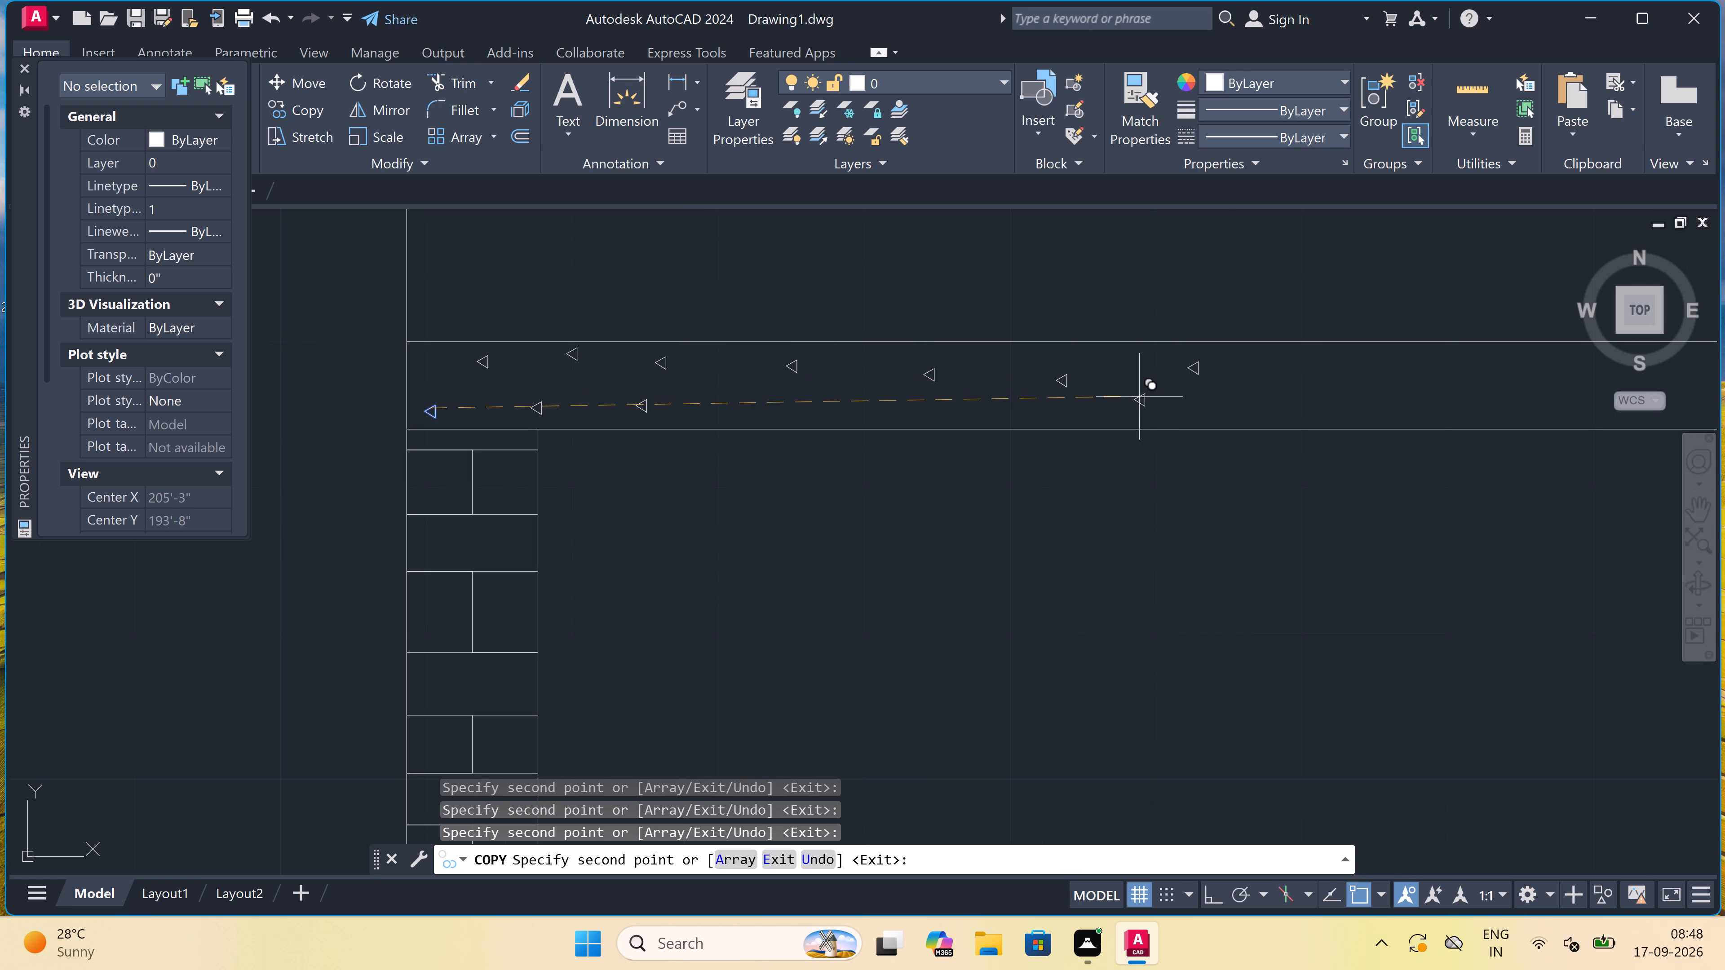
pyautogui.doubleClick(1140, 399)
pyautogui.scroll(2, 858, 371)
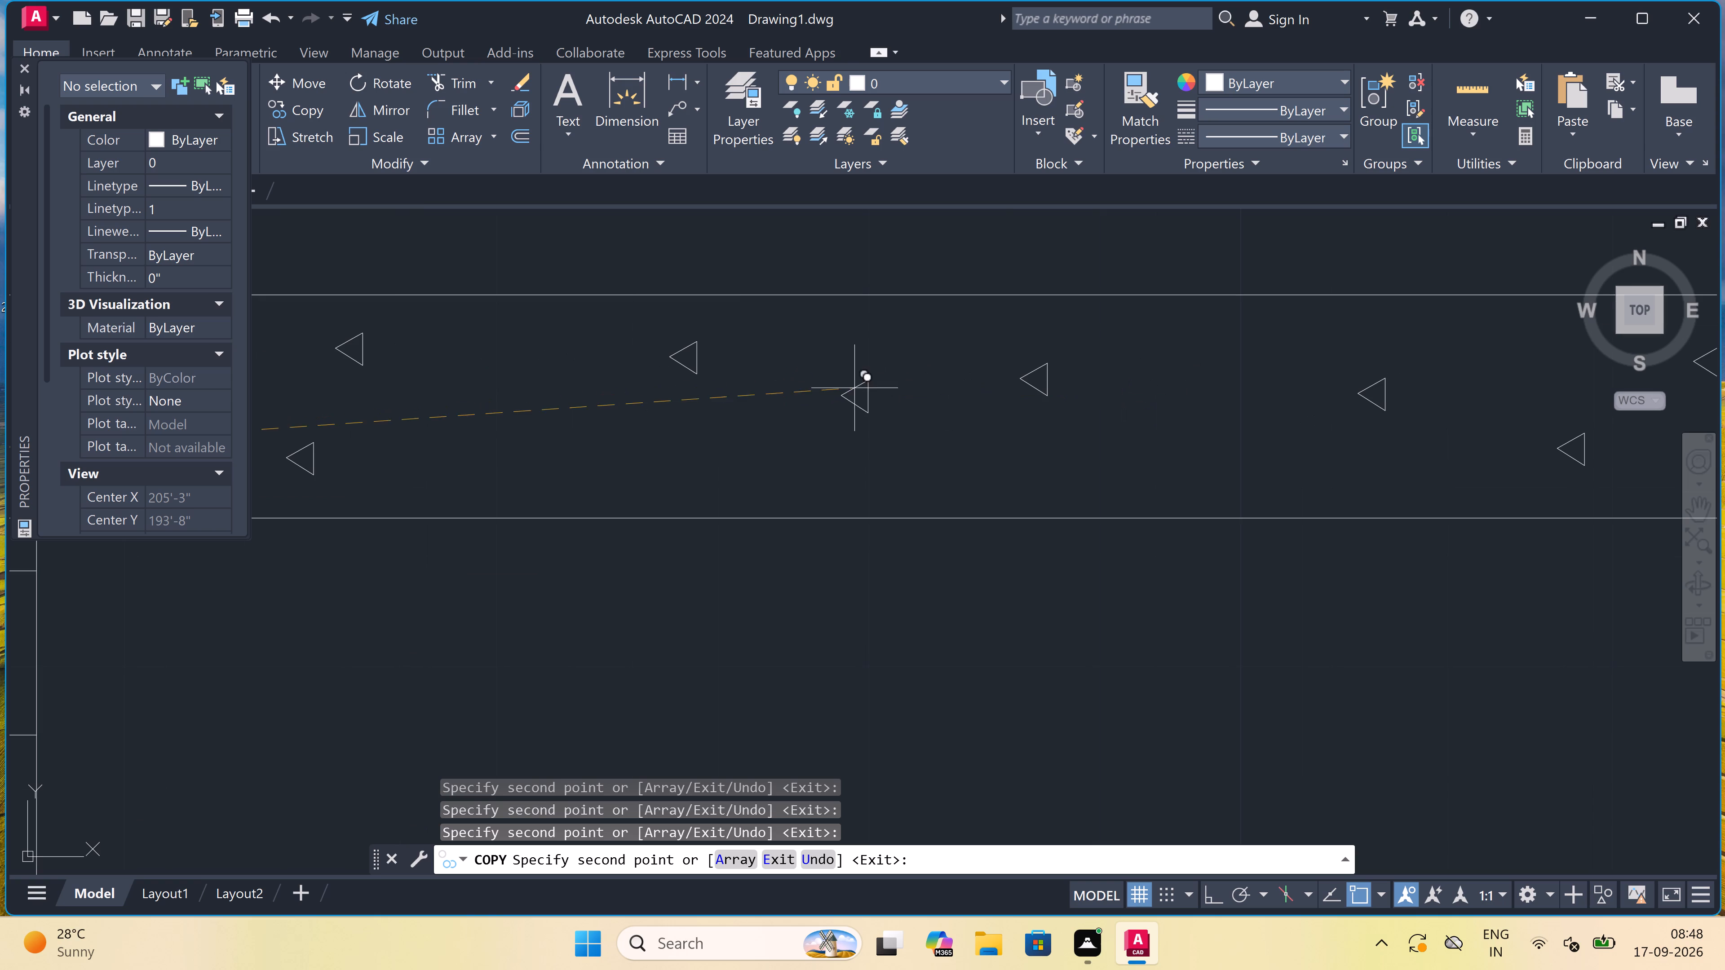
pyautogui.doubleClick(854, 444)
pyautogui.click(858, 446)
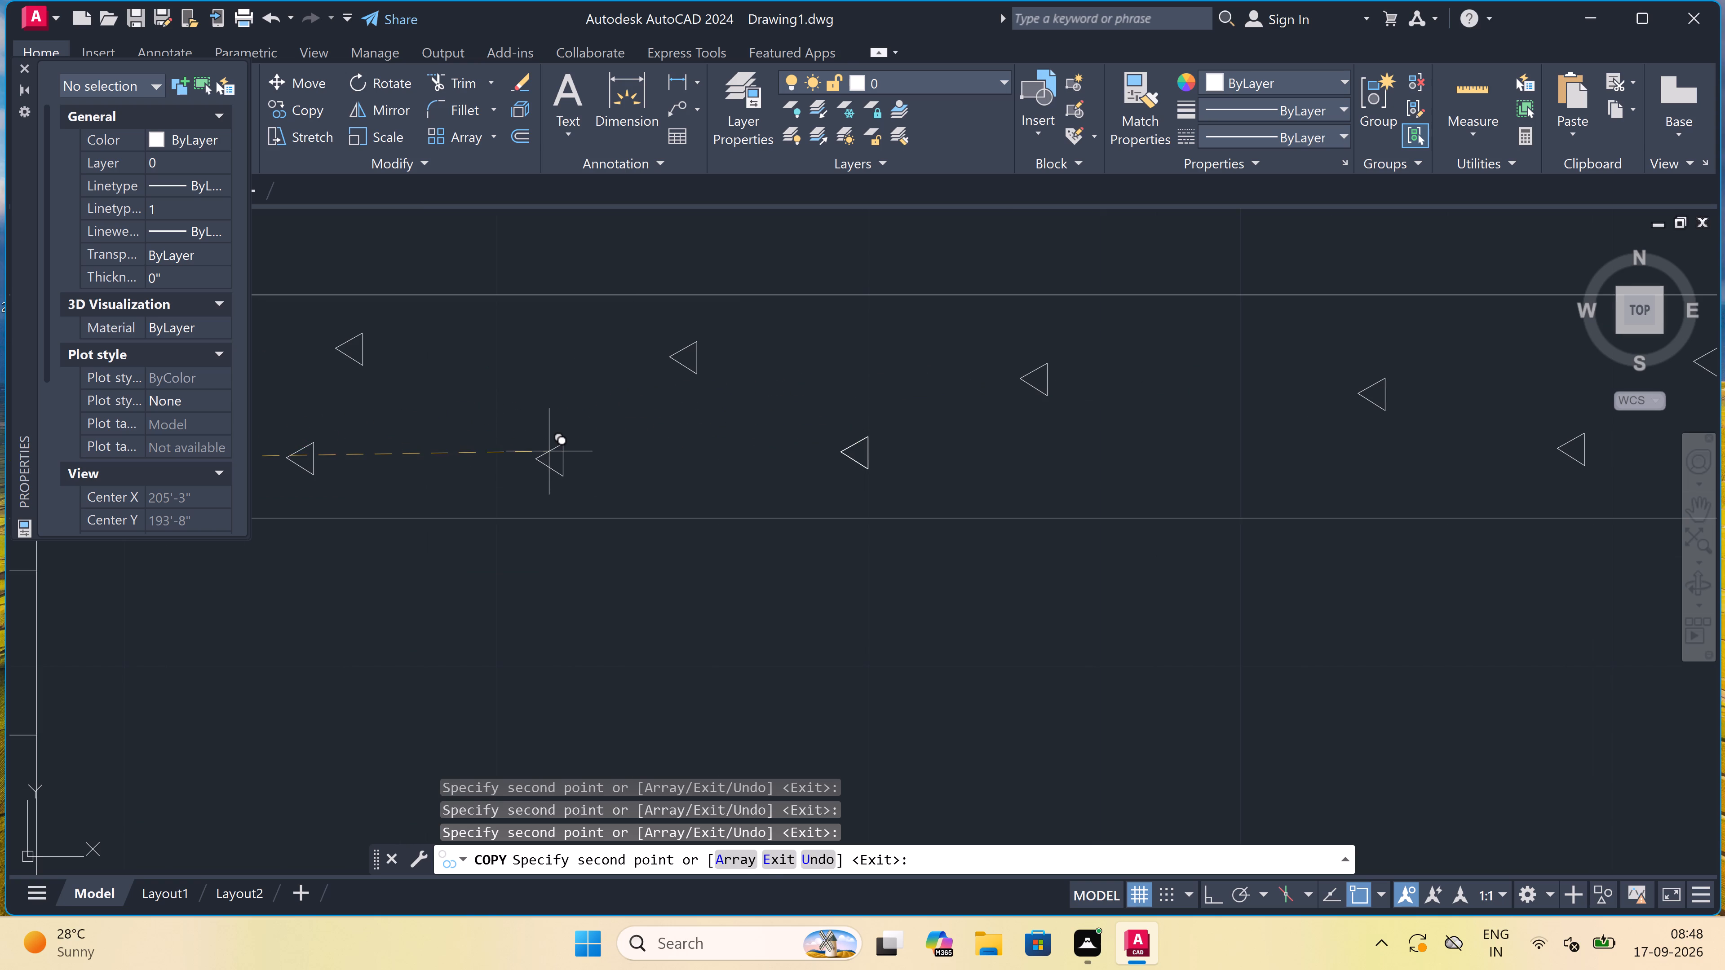
pyautogui.doubleClick(550, 459)
# Copy the concrete triangle farther along section AA's roof slab, to one spot in the lower row and three in the upper row.
pyautogui.scroll(-4, 552, 456)
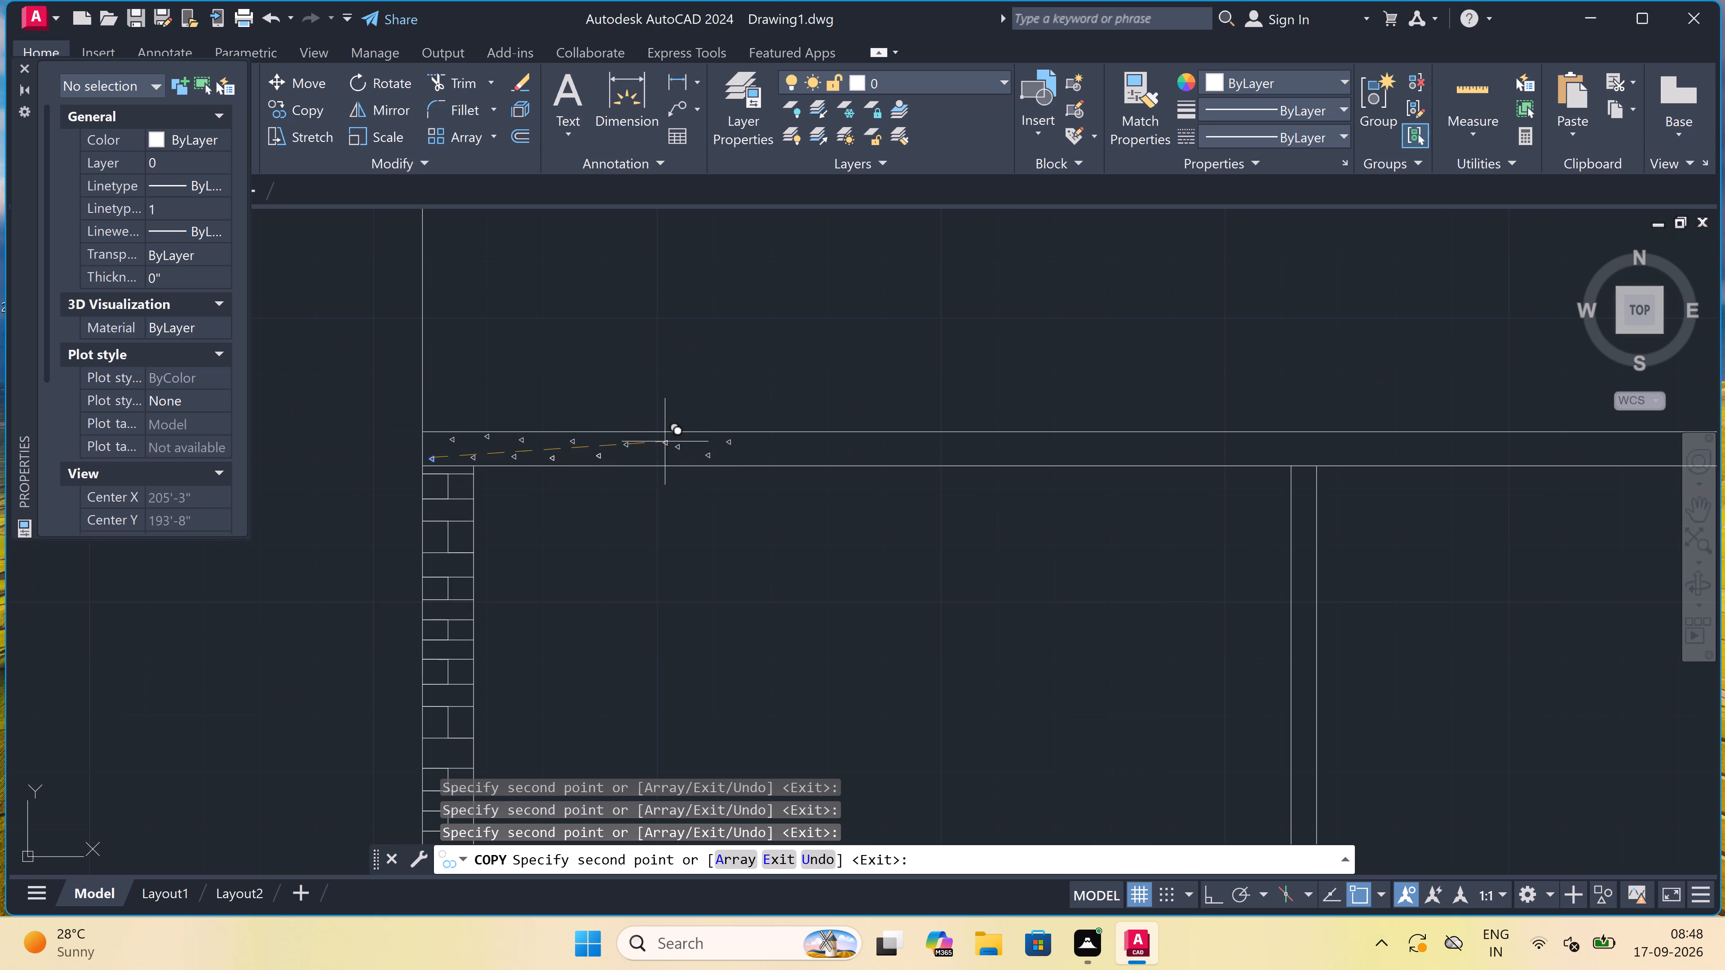
pyautogui.scroll(4, 627, 444)
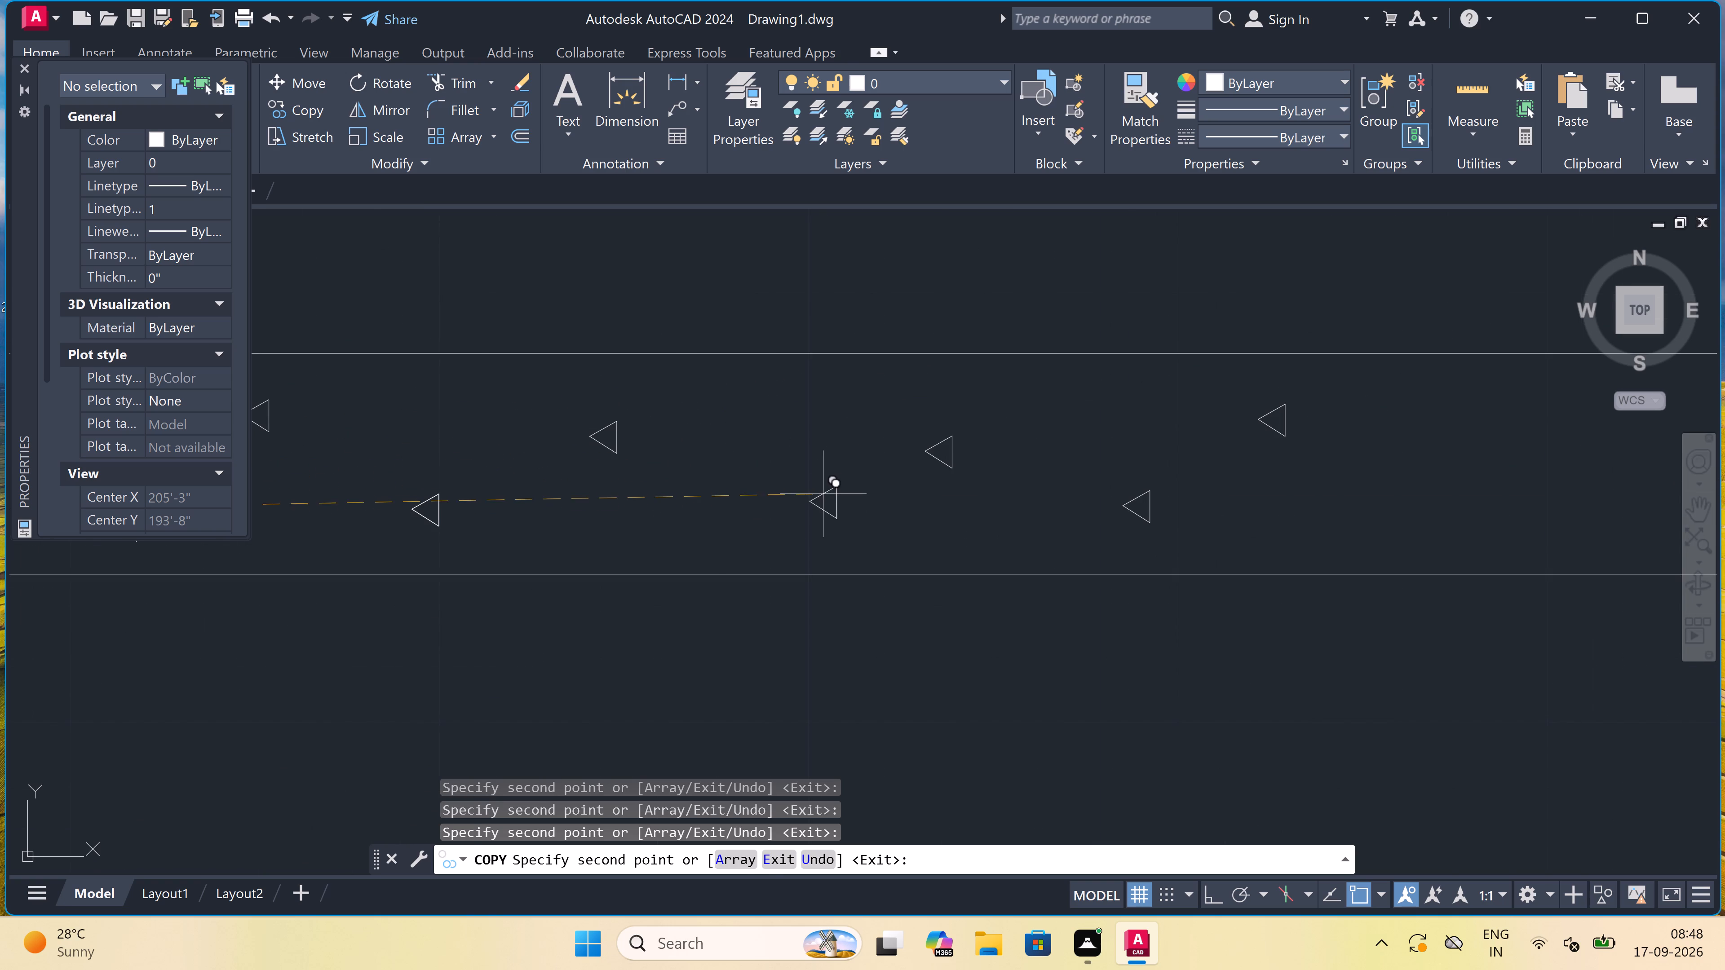
pyautogui.doubleClick(793, 525)
pyautogui.scroll(-5, 691, 470)
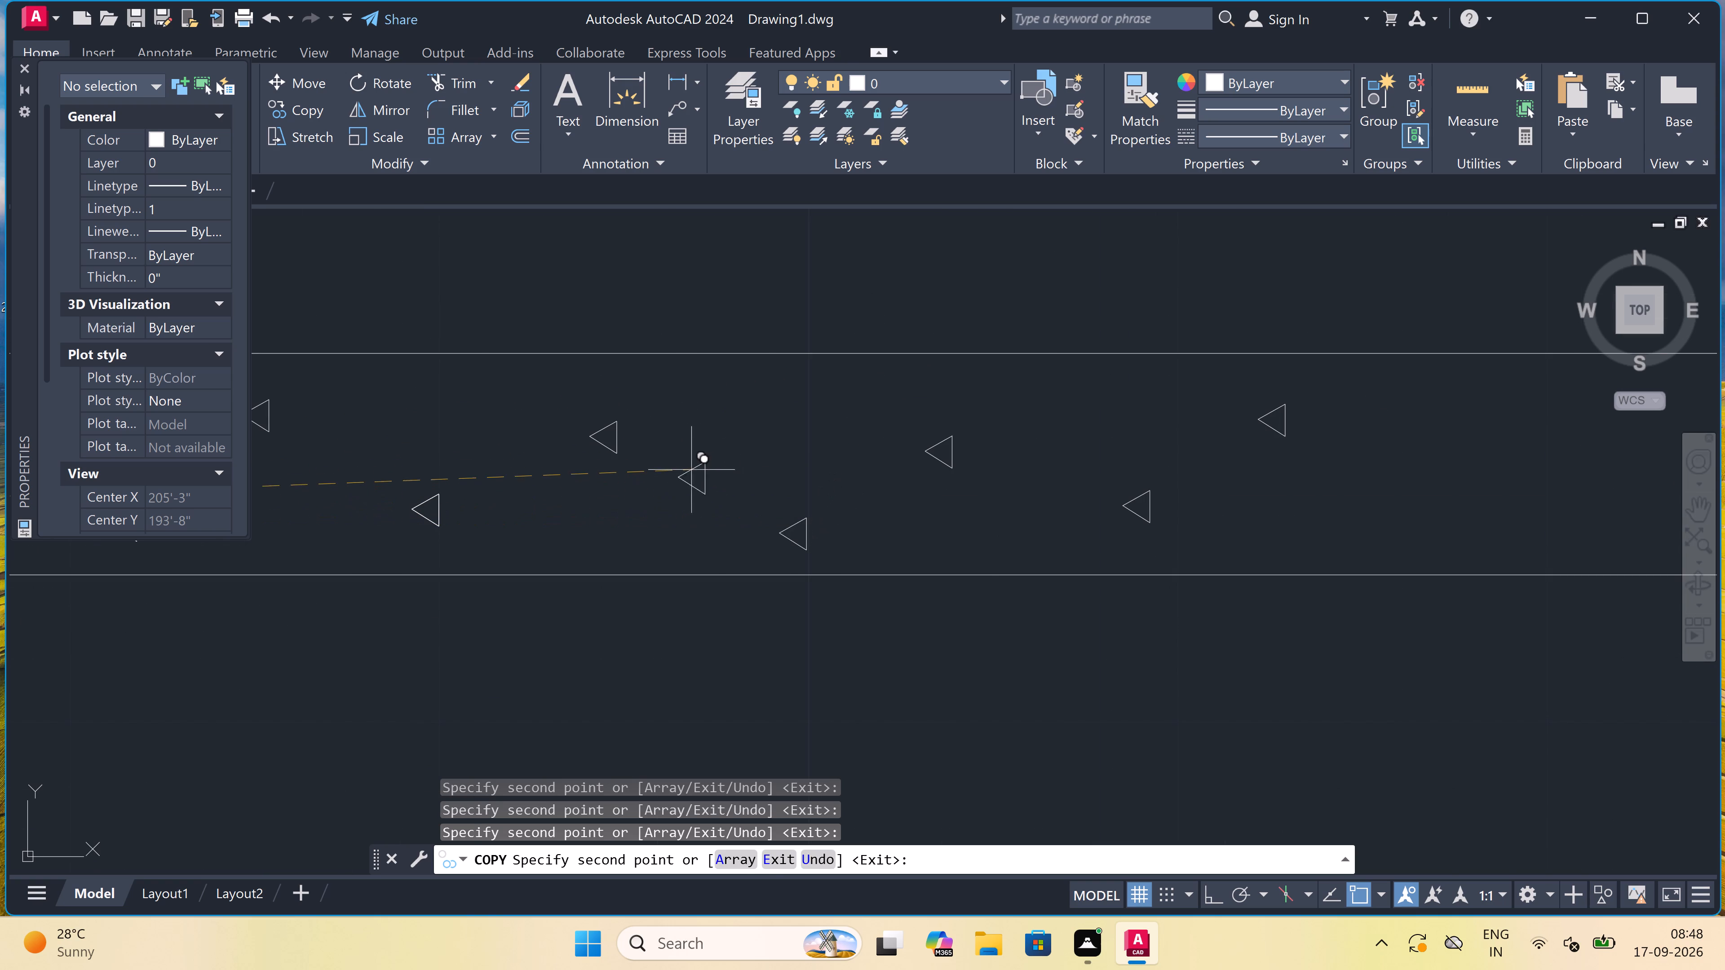
pyautogui.scroll(3, 813, 465)
pyautogui.moveTo(846, 450); pyautogui.dragTo(850, 449)
pyautogui.doubleClick(1071, 437)
pyautogui.click(1375, 450)
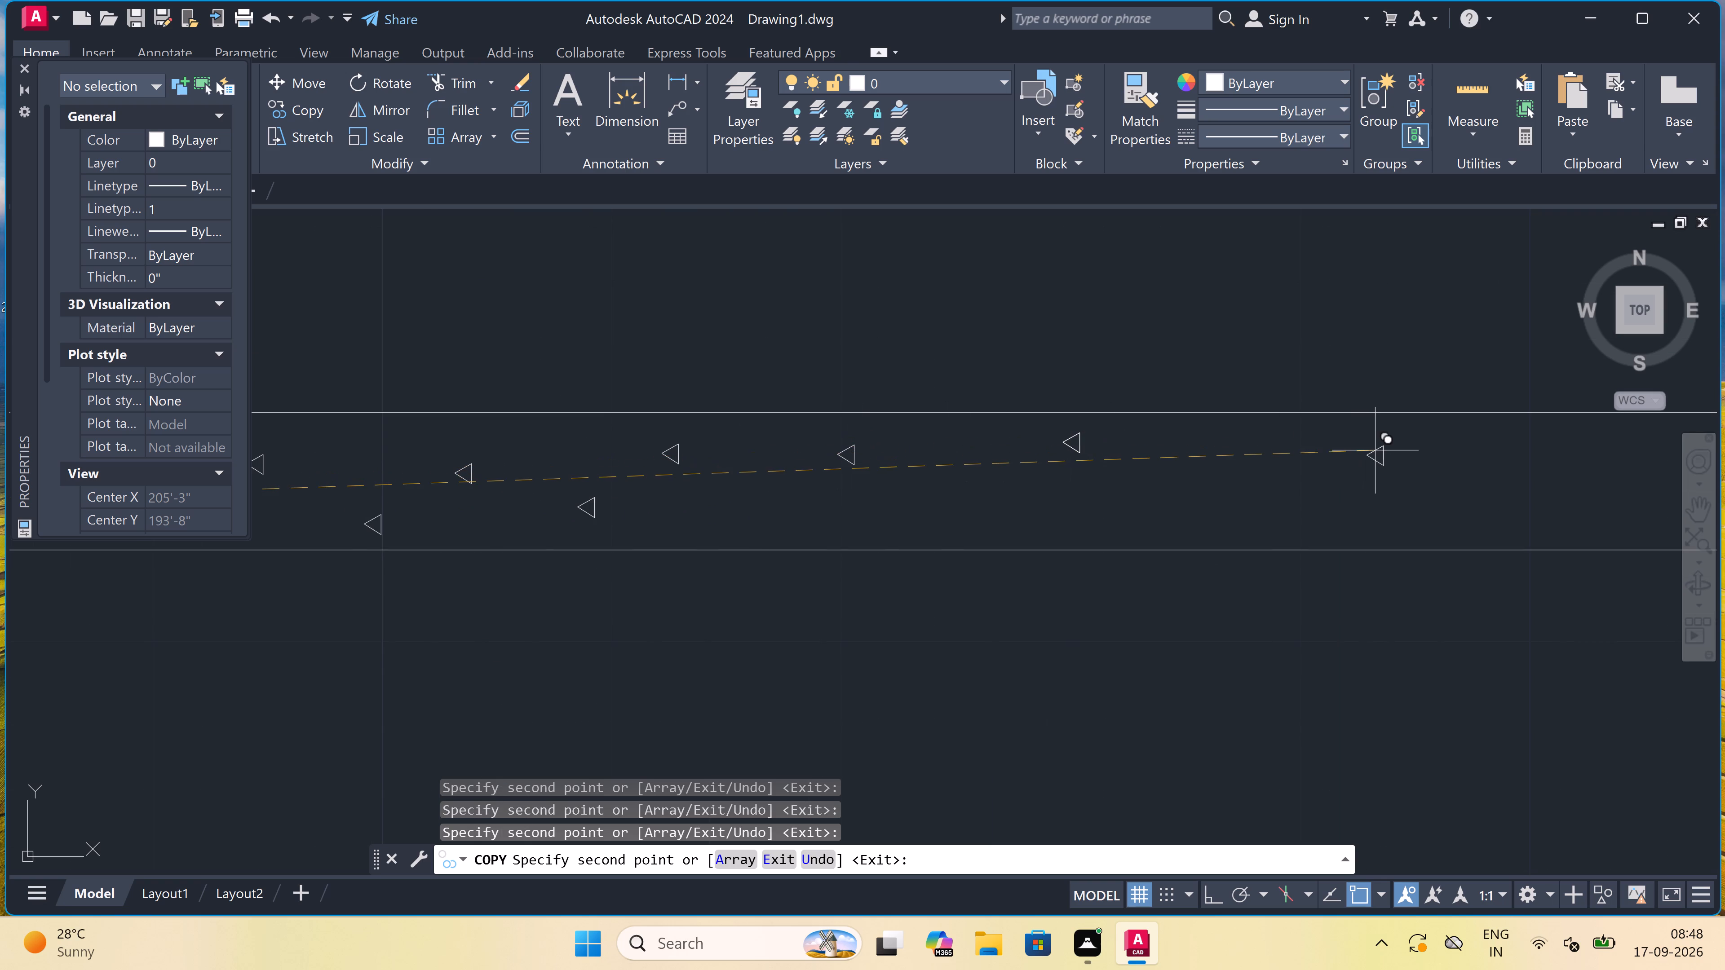
# Fill the lower row beneath the newest upper triangles with three more copies of the concrete triangle.
pyautogui.scroll(2, 1230, 513)
pyautogui.doubleClick(1229, 513)
pyautogui.scroll(-5, 1220, 508)
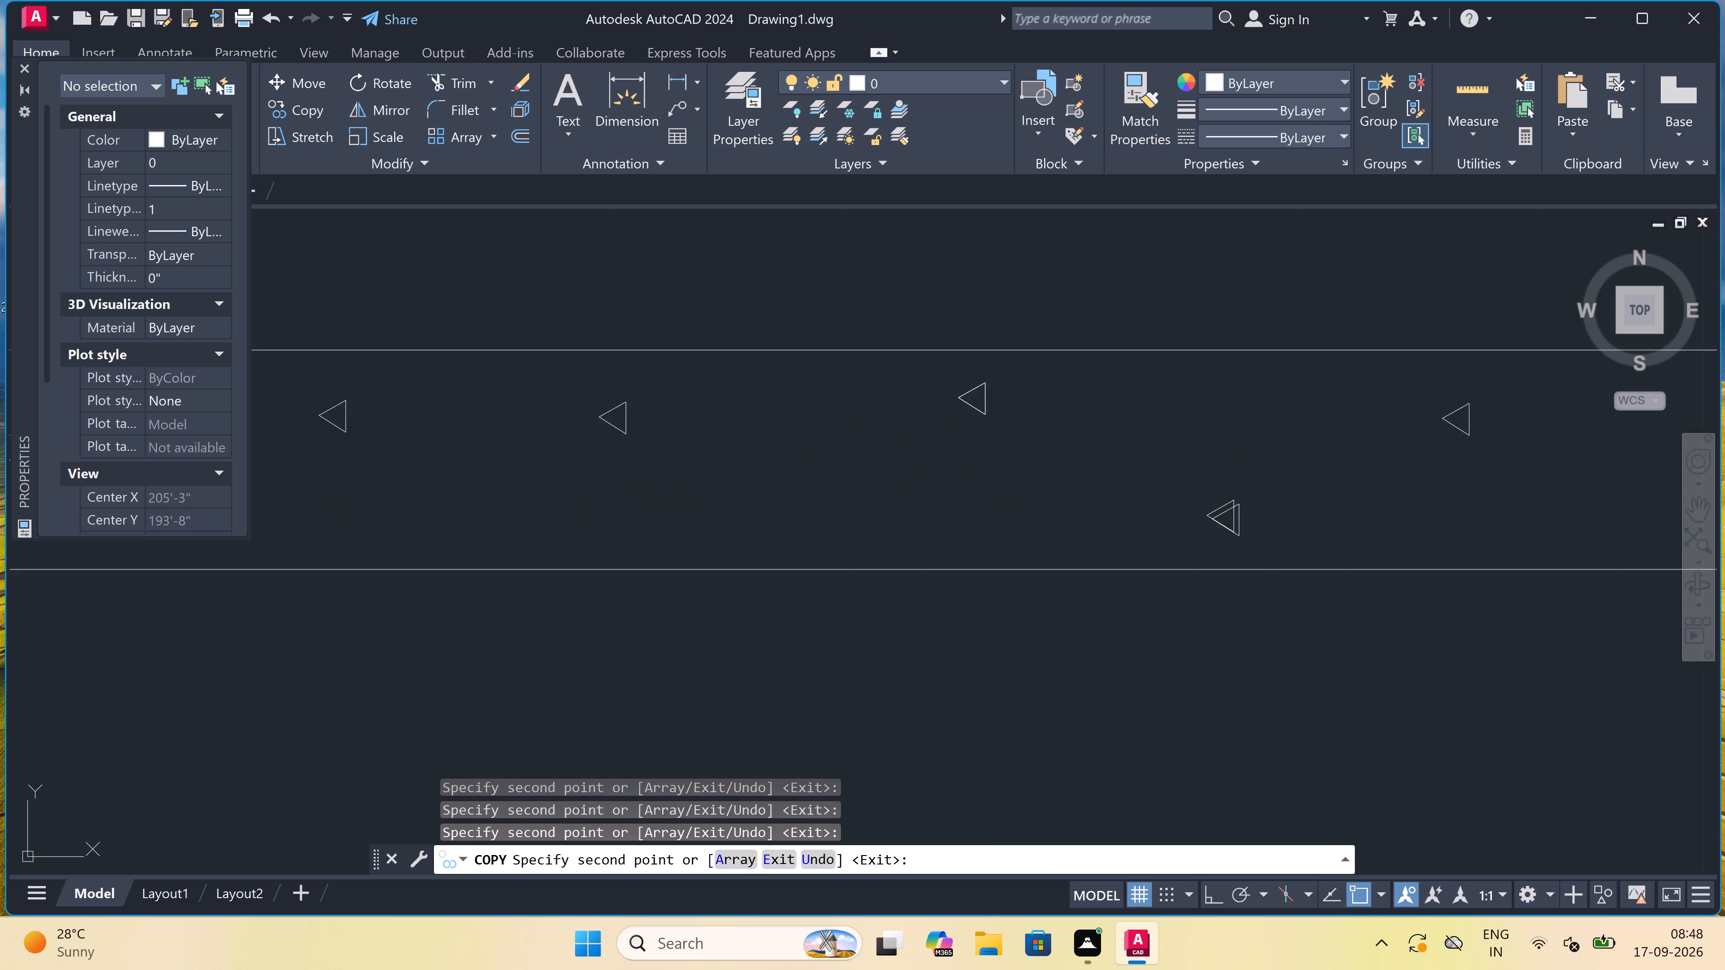
pyautogui.scroll(4, 1092, 511)
pyautogui.click(1249, 492)
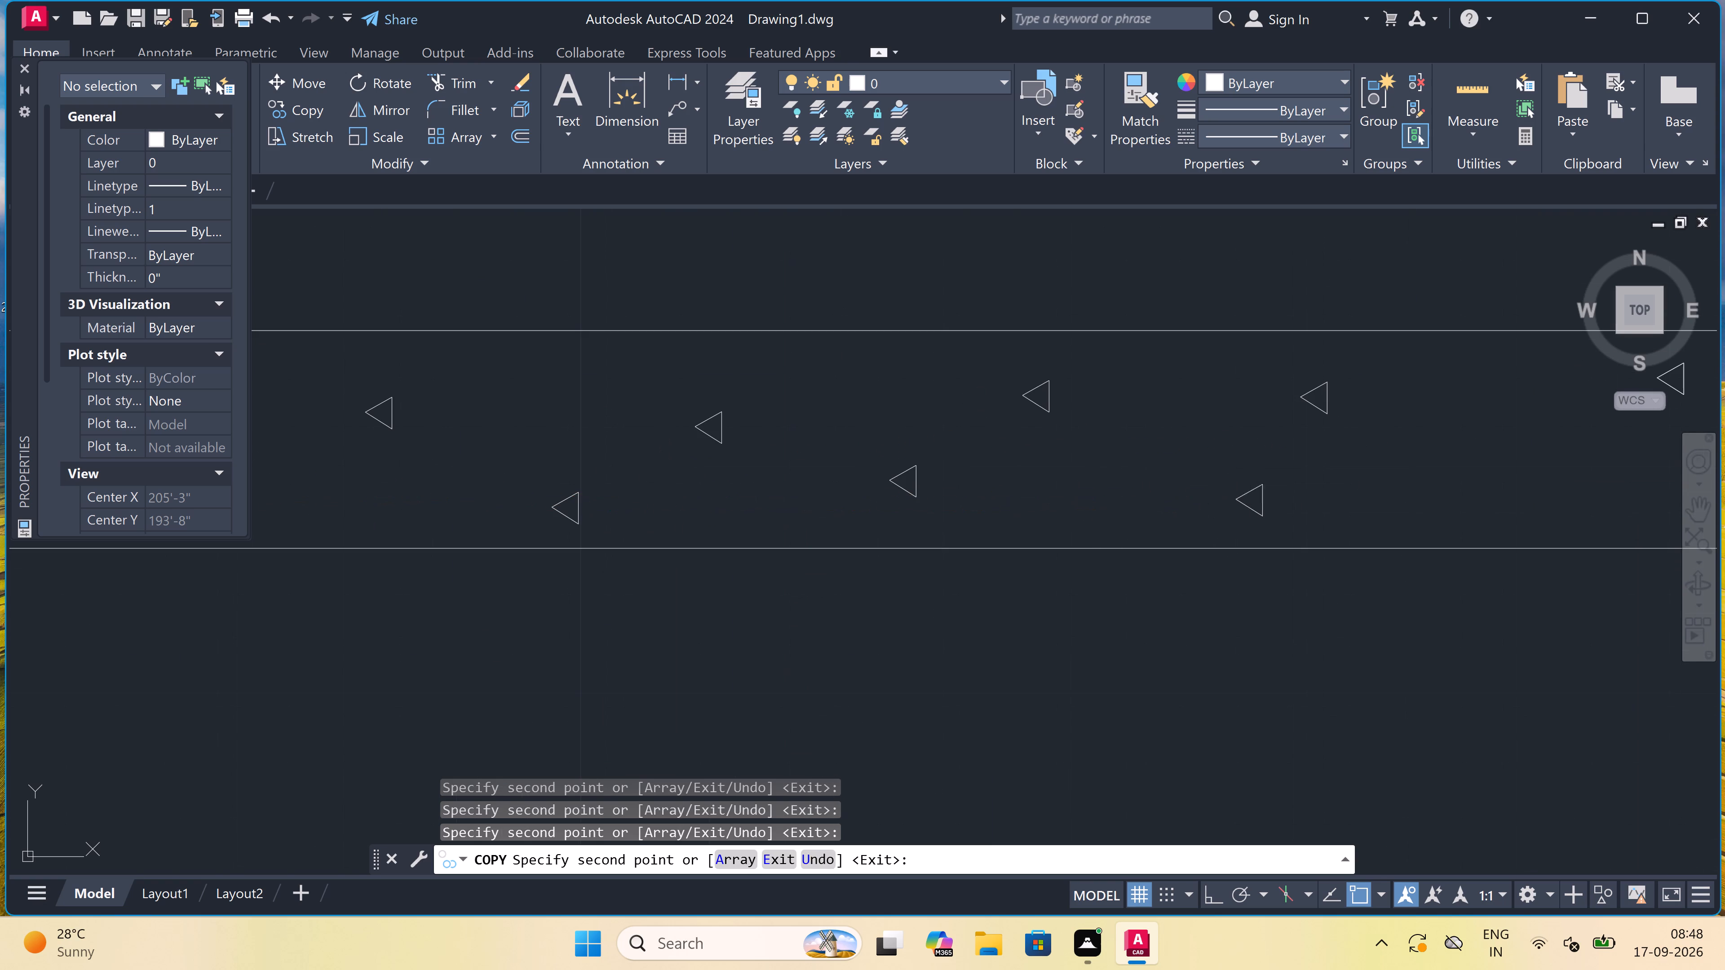
pyautogui.scroll(-5, 836, 493)
pyautogui.scroll(3, 996, 481)
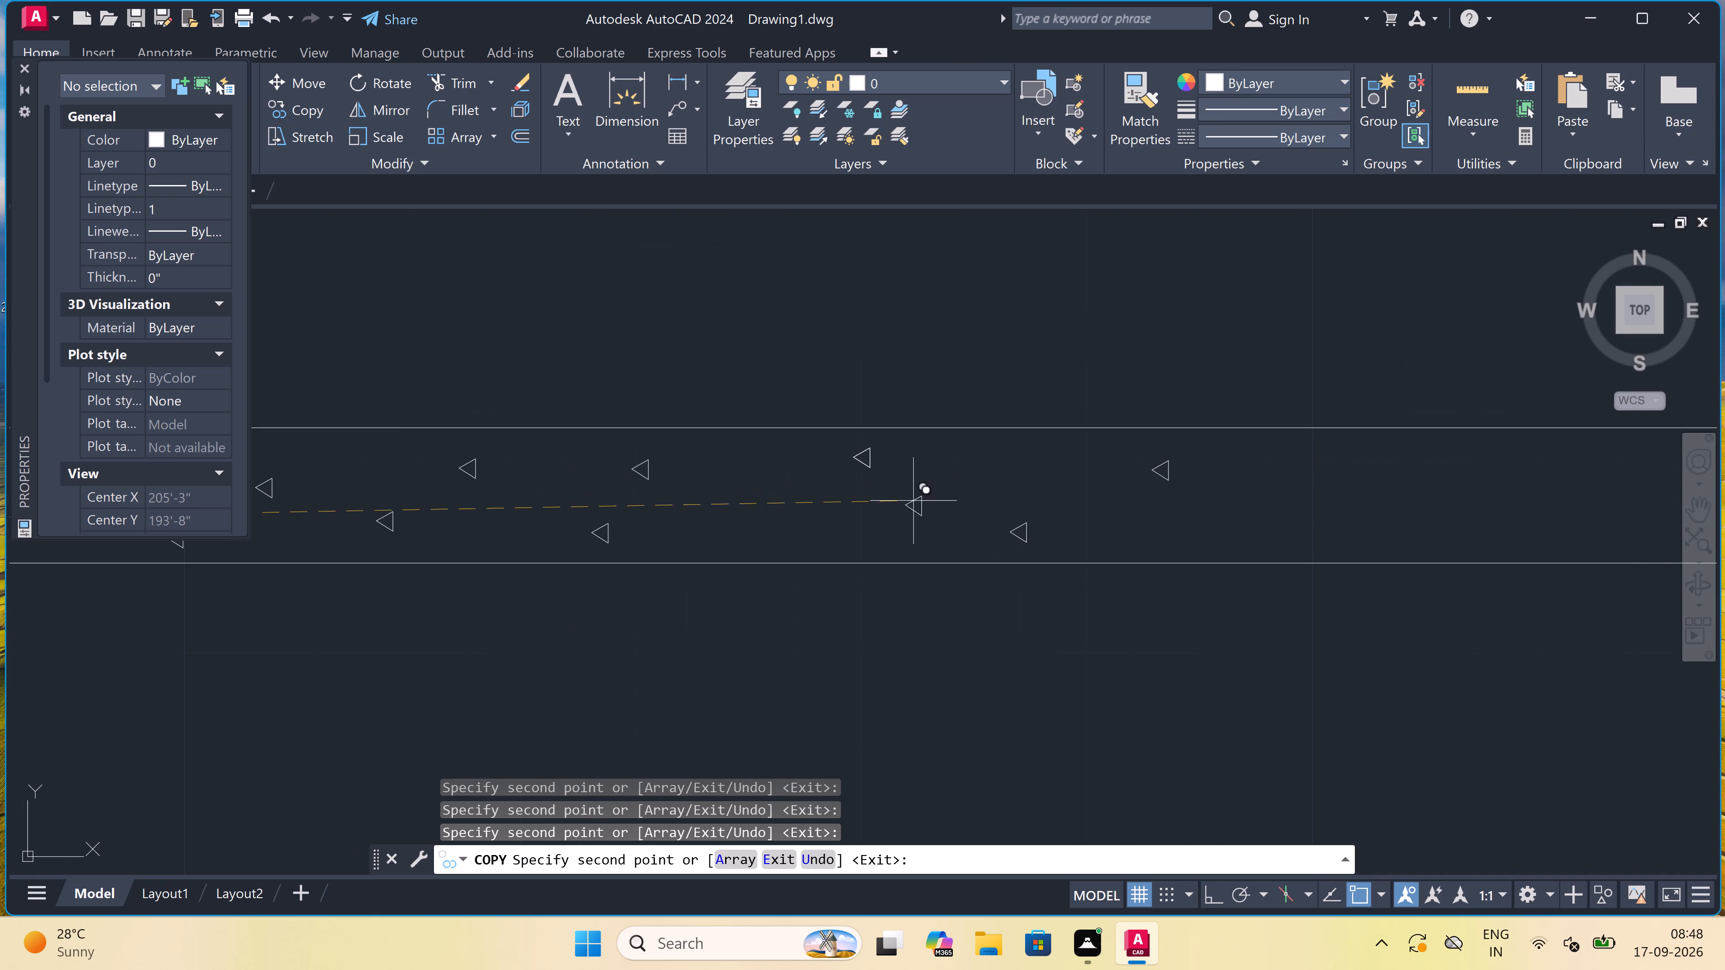
pyautogui.scroll(3, 758, 533)
pyautogui.click(809, 548)
# Extend the roof slab's upper row toward the middle wall with three triangle copies, undoing one placed against the slab's top edge.
pyautogui.scroll(-2, 766, 498)
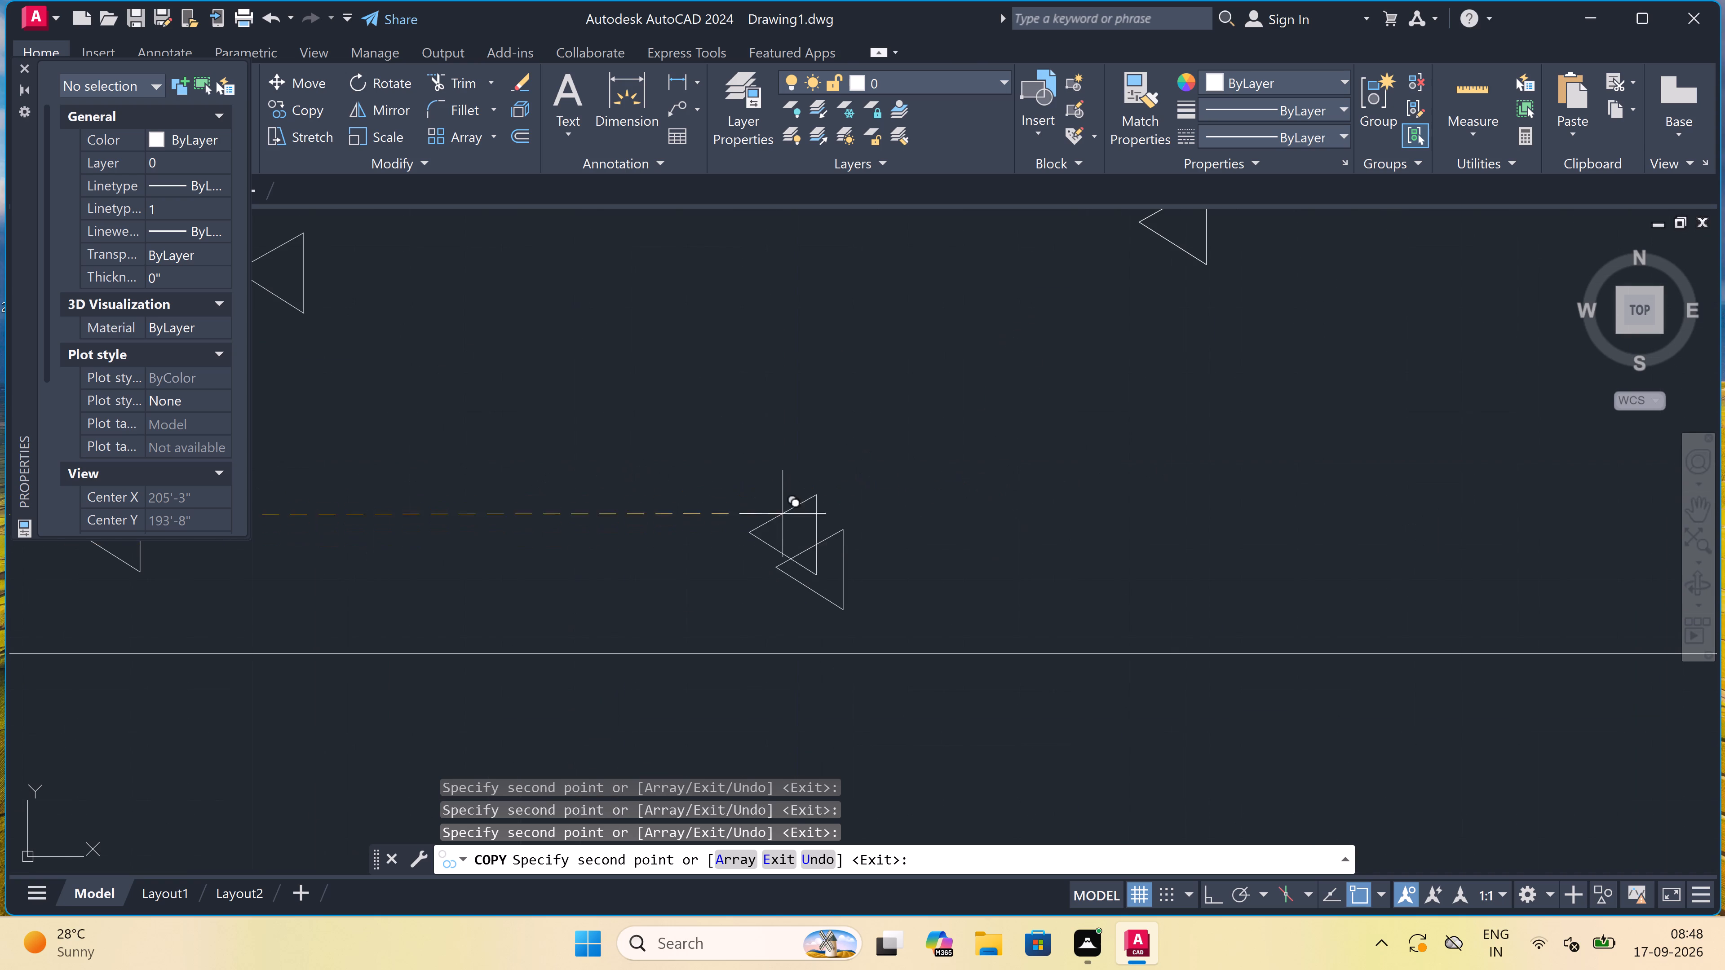
pyautogui.scroll(-5, 766, 498)
pyautogui.scroll(2, 890, 490)
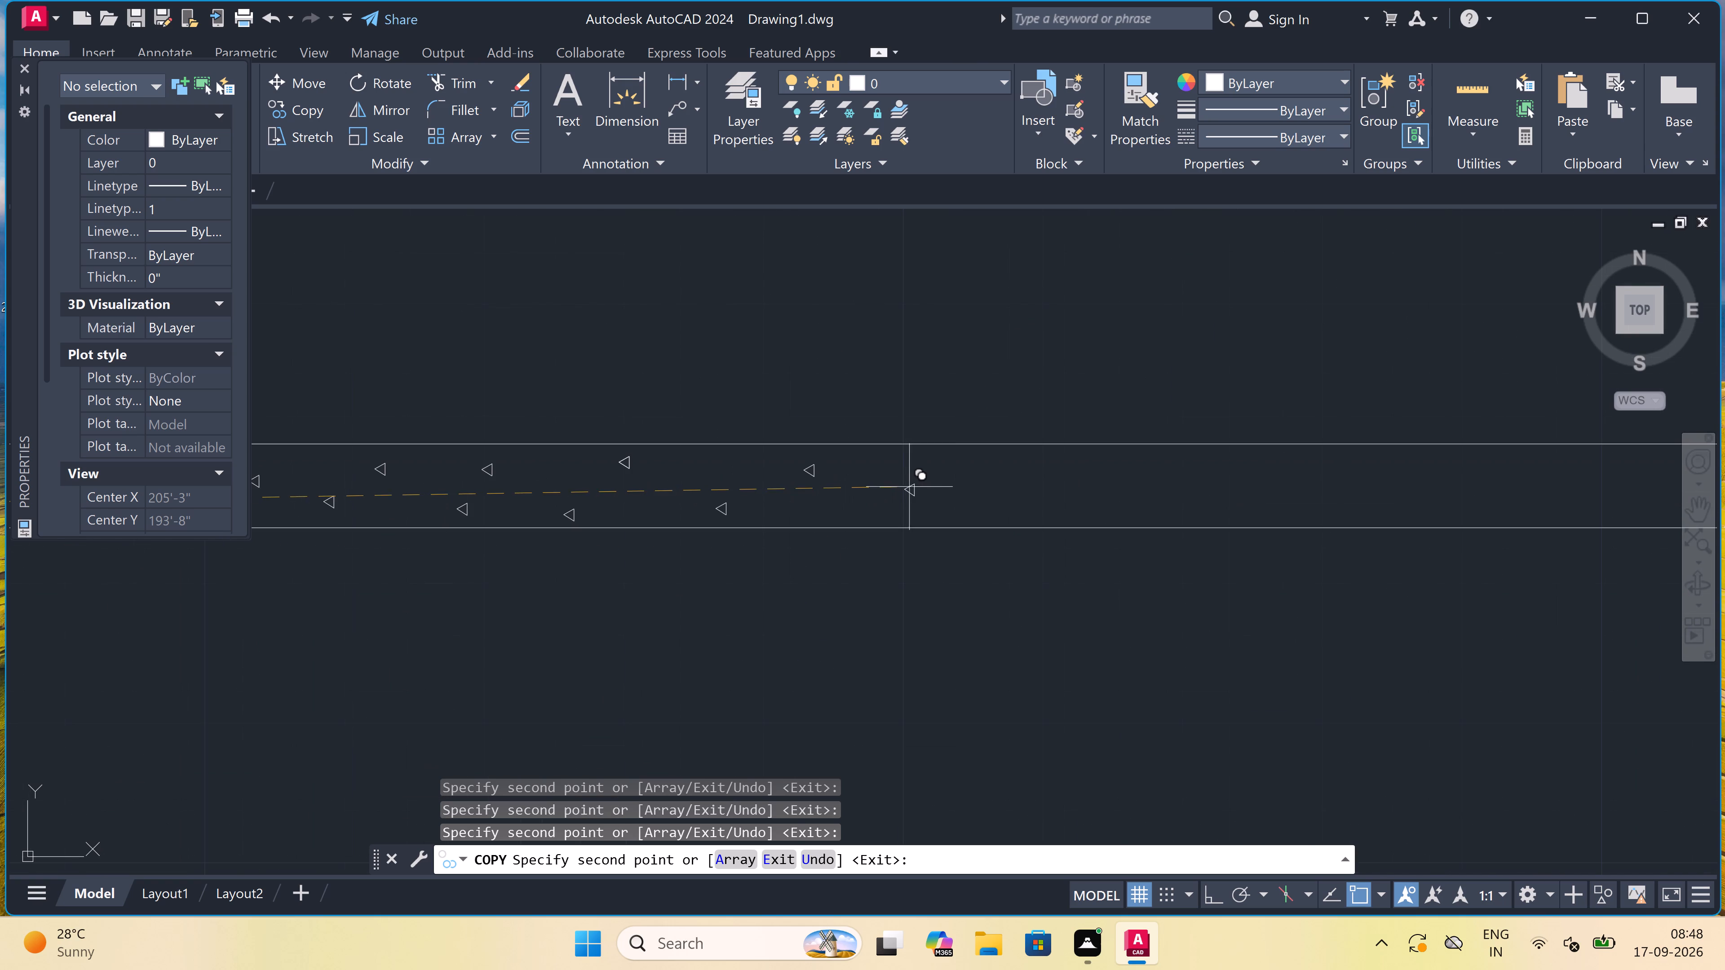
pyautogui.moveTo(939, 469); pyautogui.dragTo(944, 467)
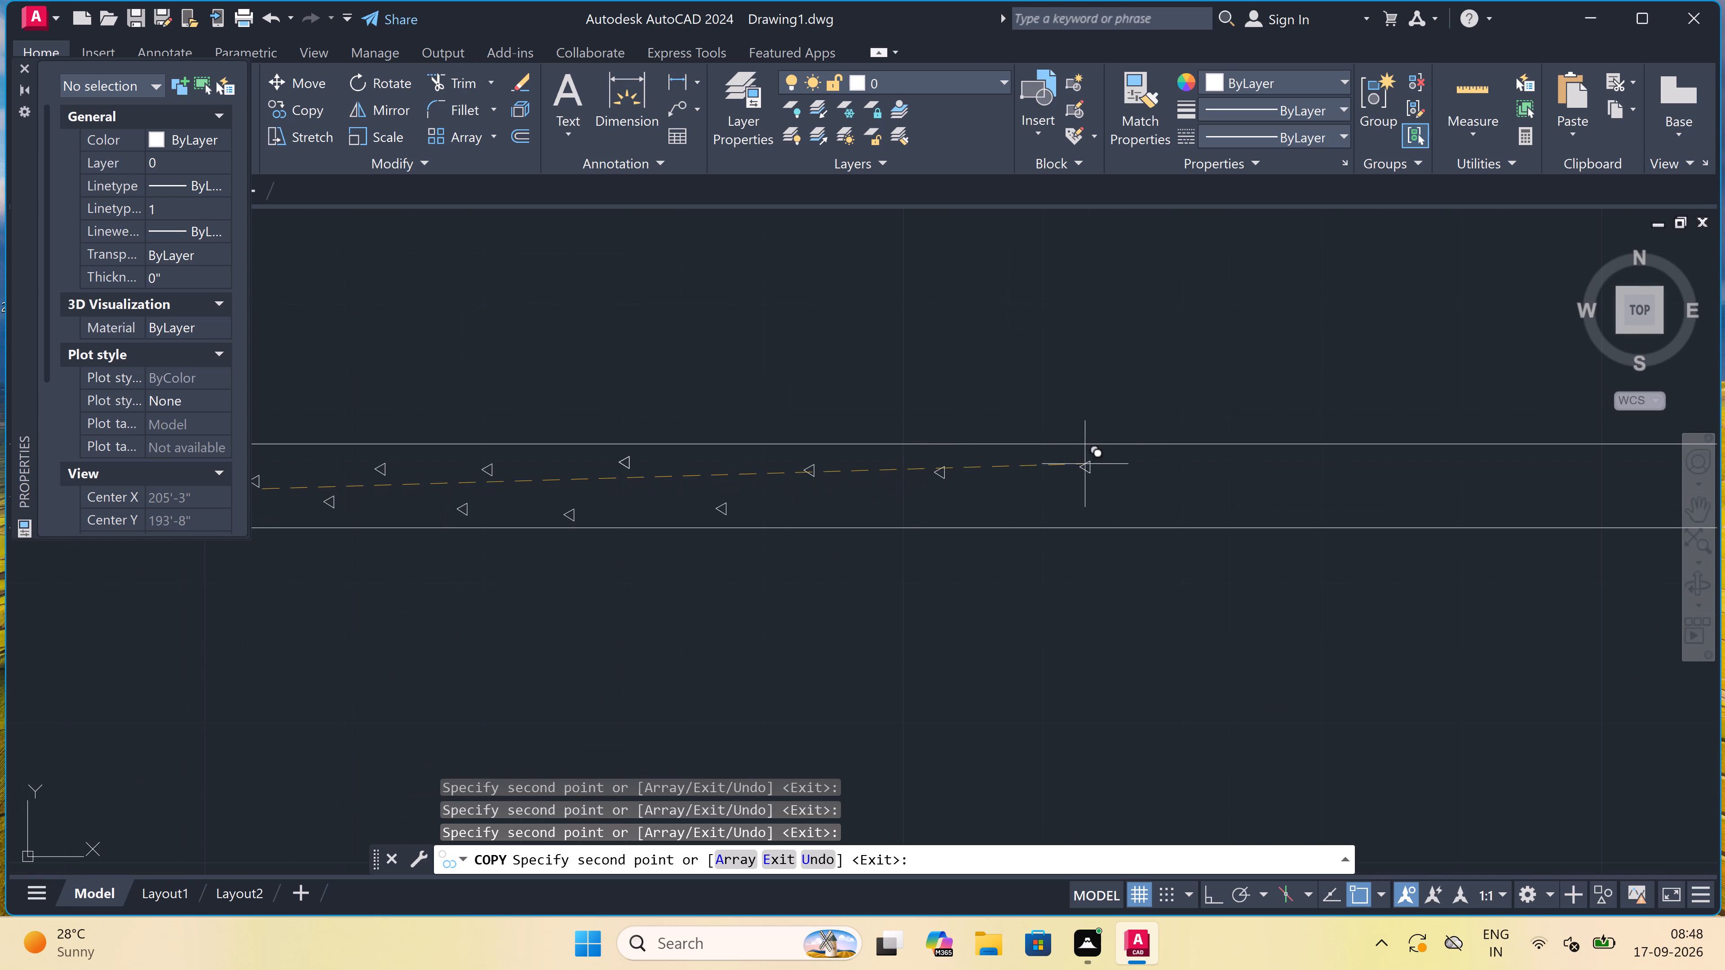
pyautogui.click(1148, 464)
pyautogui.click(1373, 454)
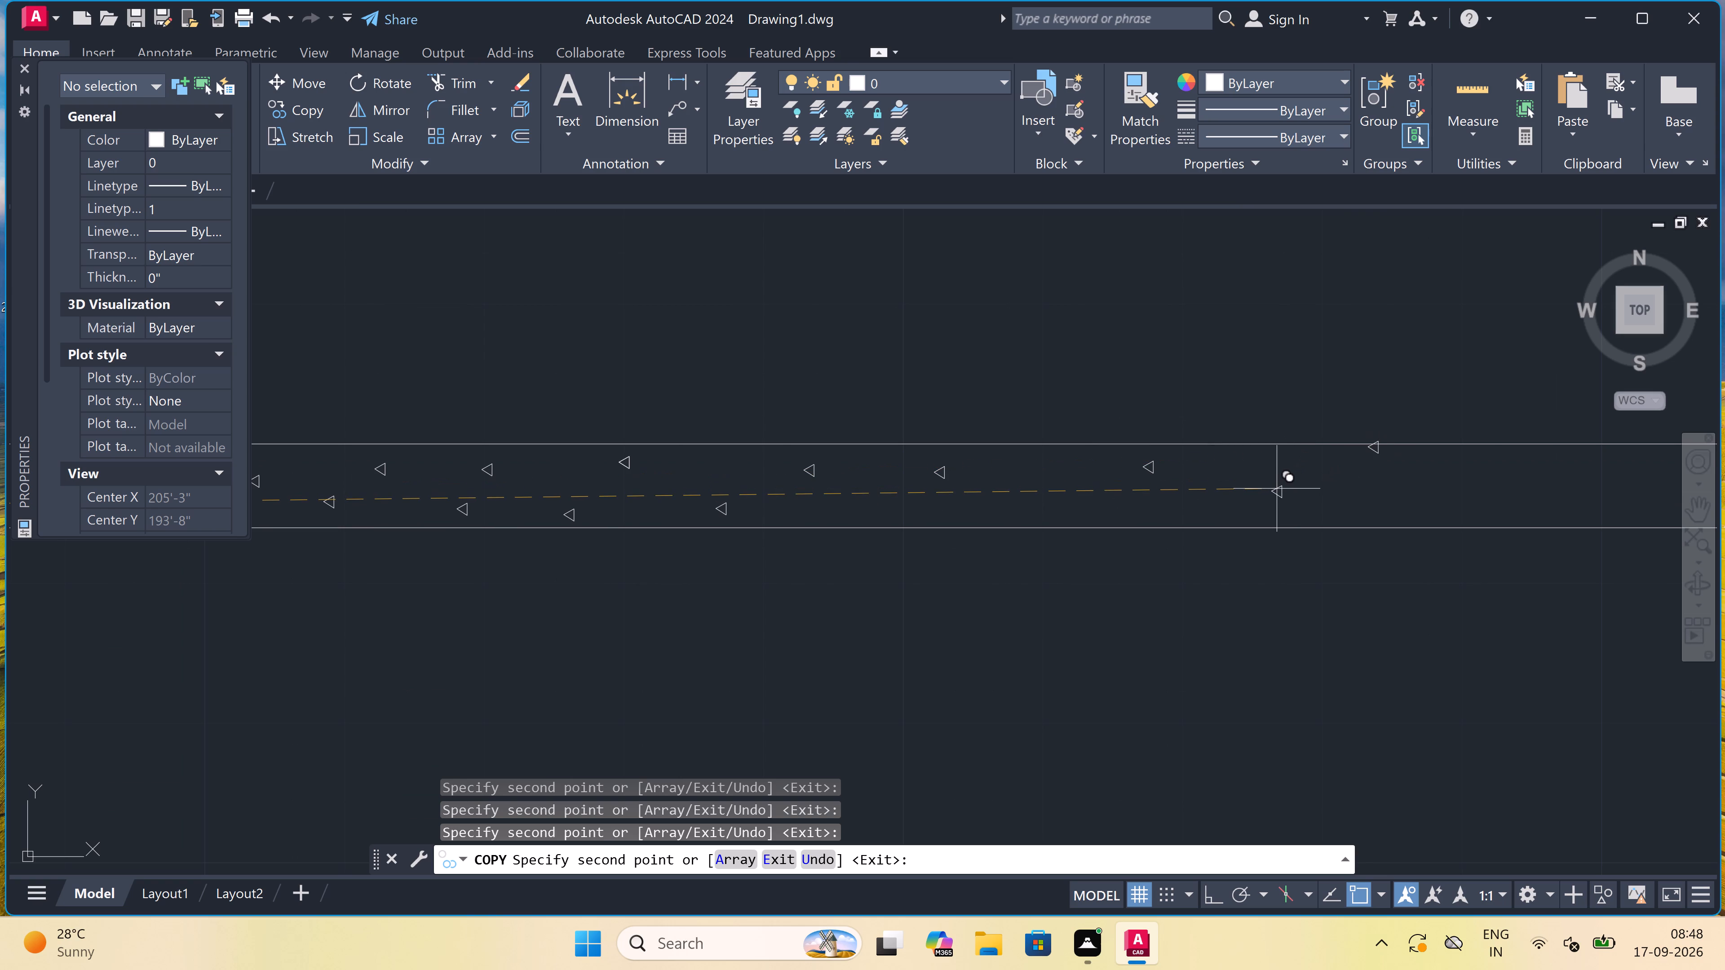
pyautogui.hotkey('ctrl', 'z')
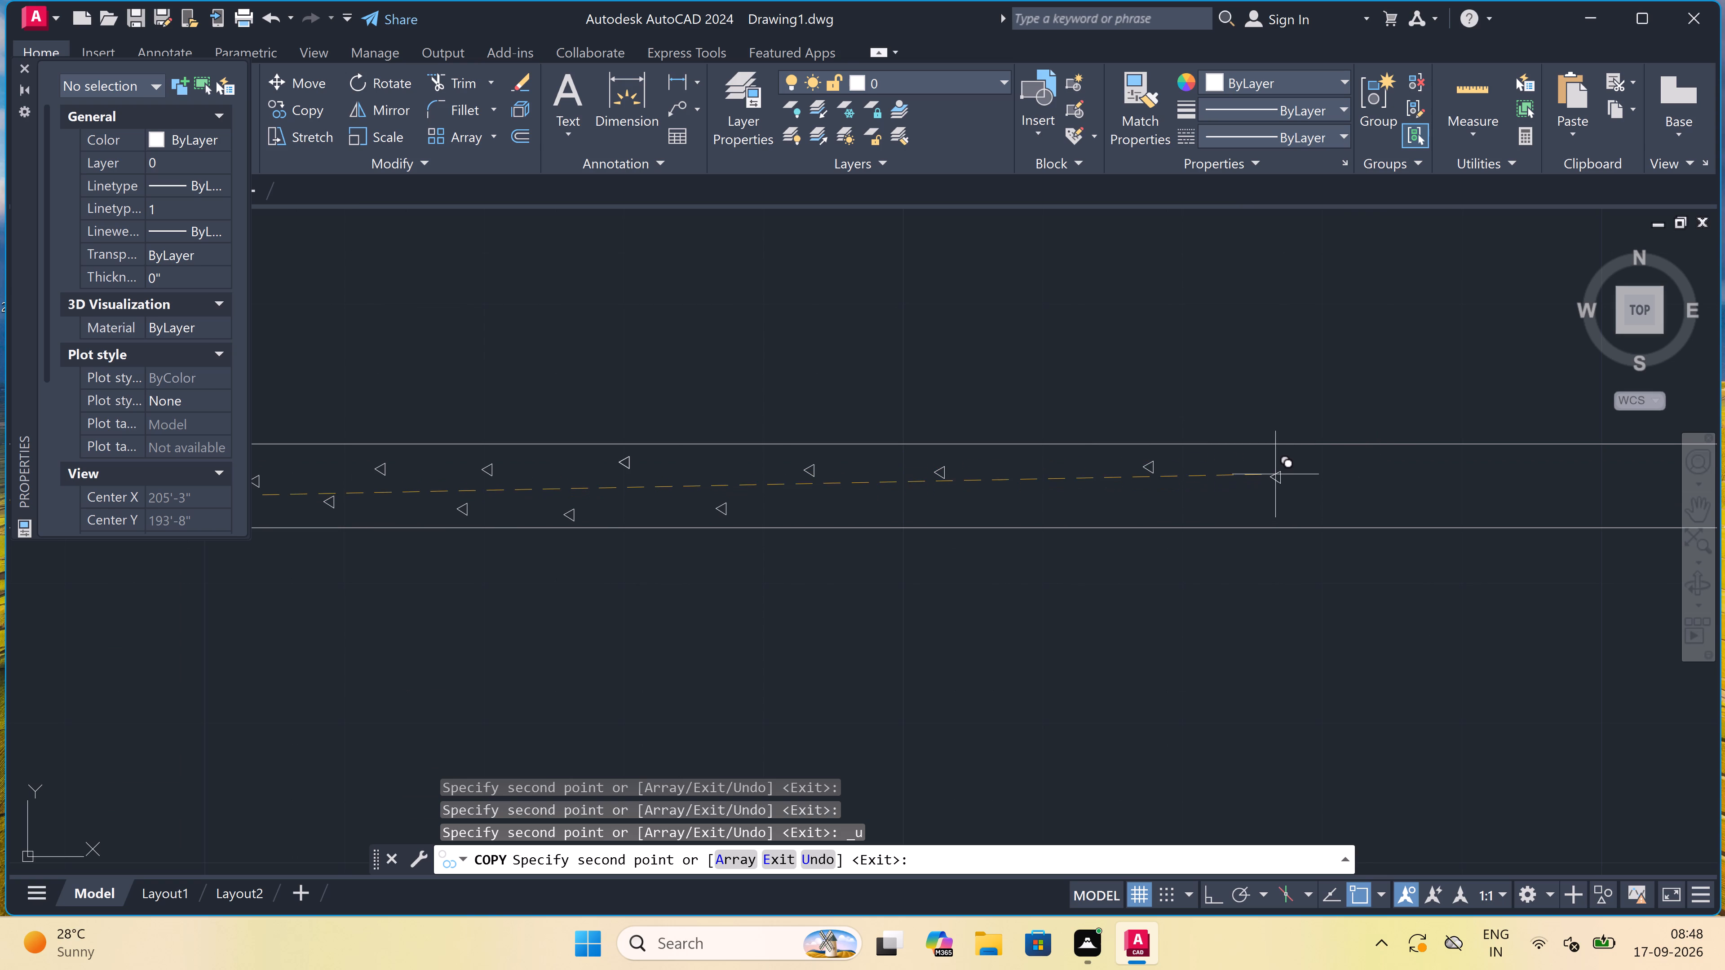
pyautogui.click(1263, 459)
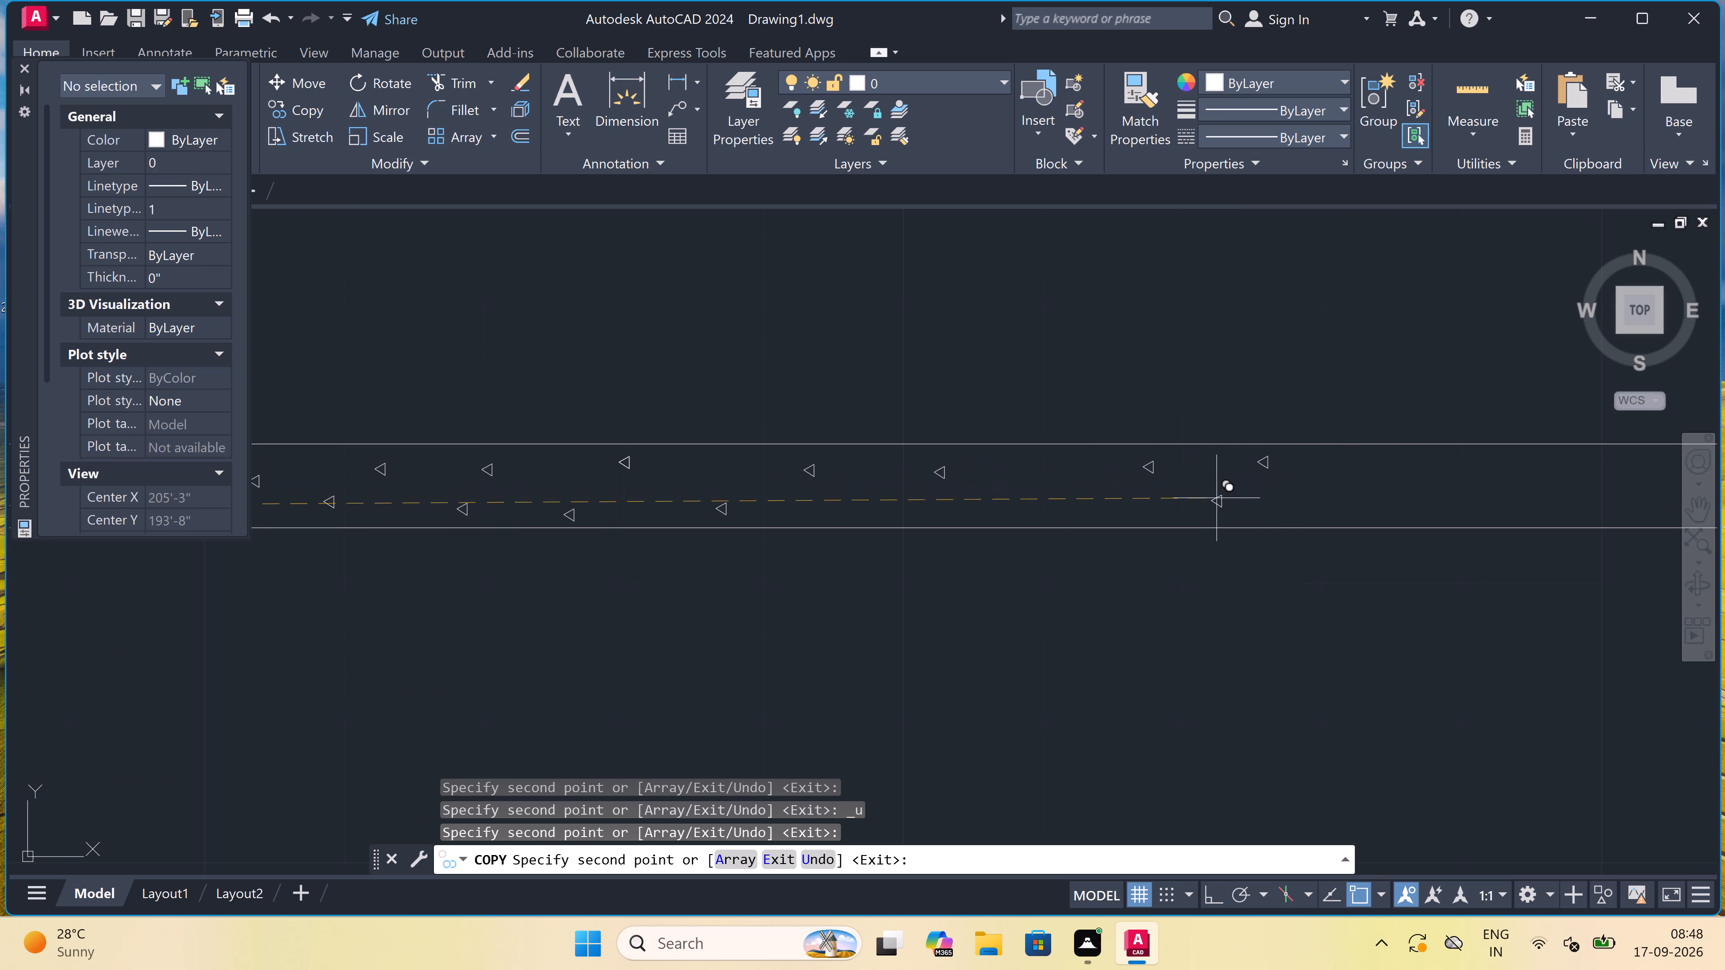
# Fill the gaps in this stretch of the roof slab with one more upper triangle copy and four lower ones.
pyautogui.doubleClick(1216, 503)
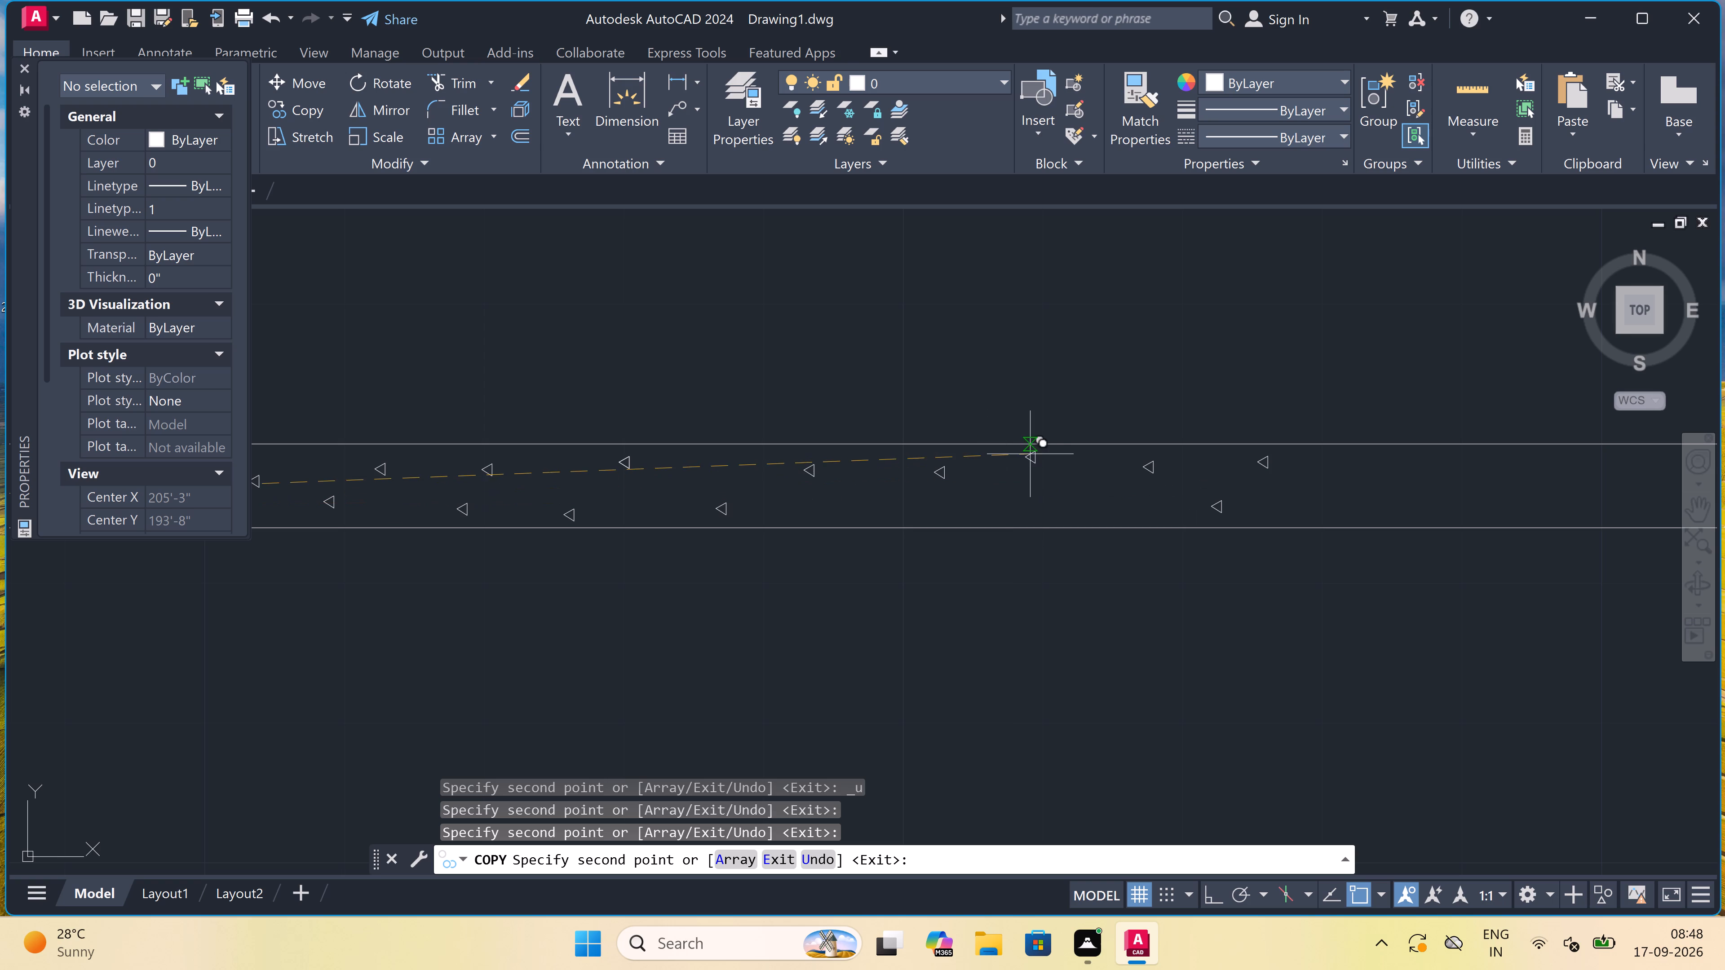
pyautogui.click(1051, 463)
pyautogui.moveTo(1052, 463); pyautogui.dragTo(1050, 467)
pyautogui.click(1003, 514)
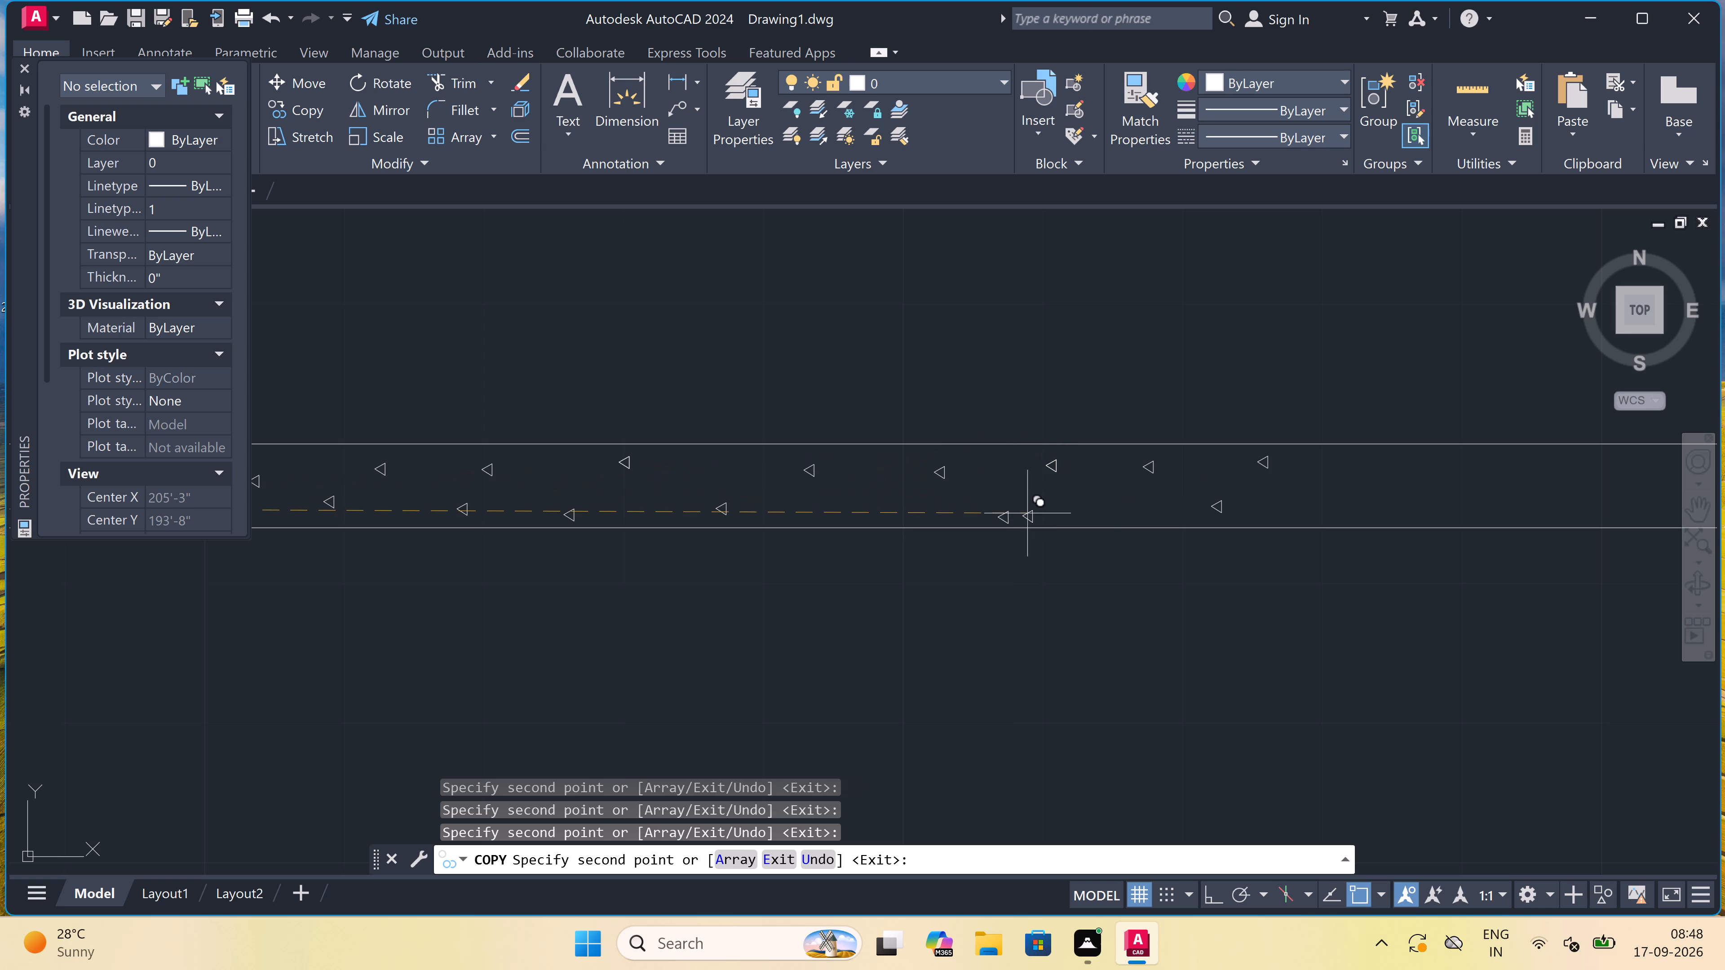
pyautogui.click(1114, 512)
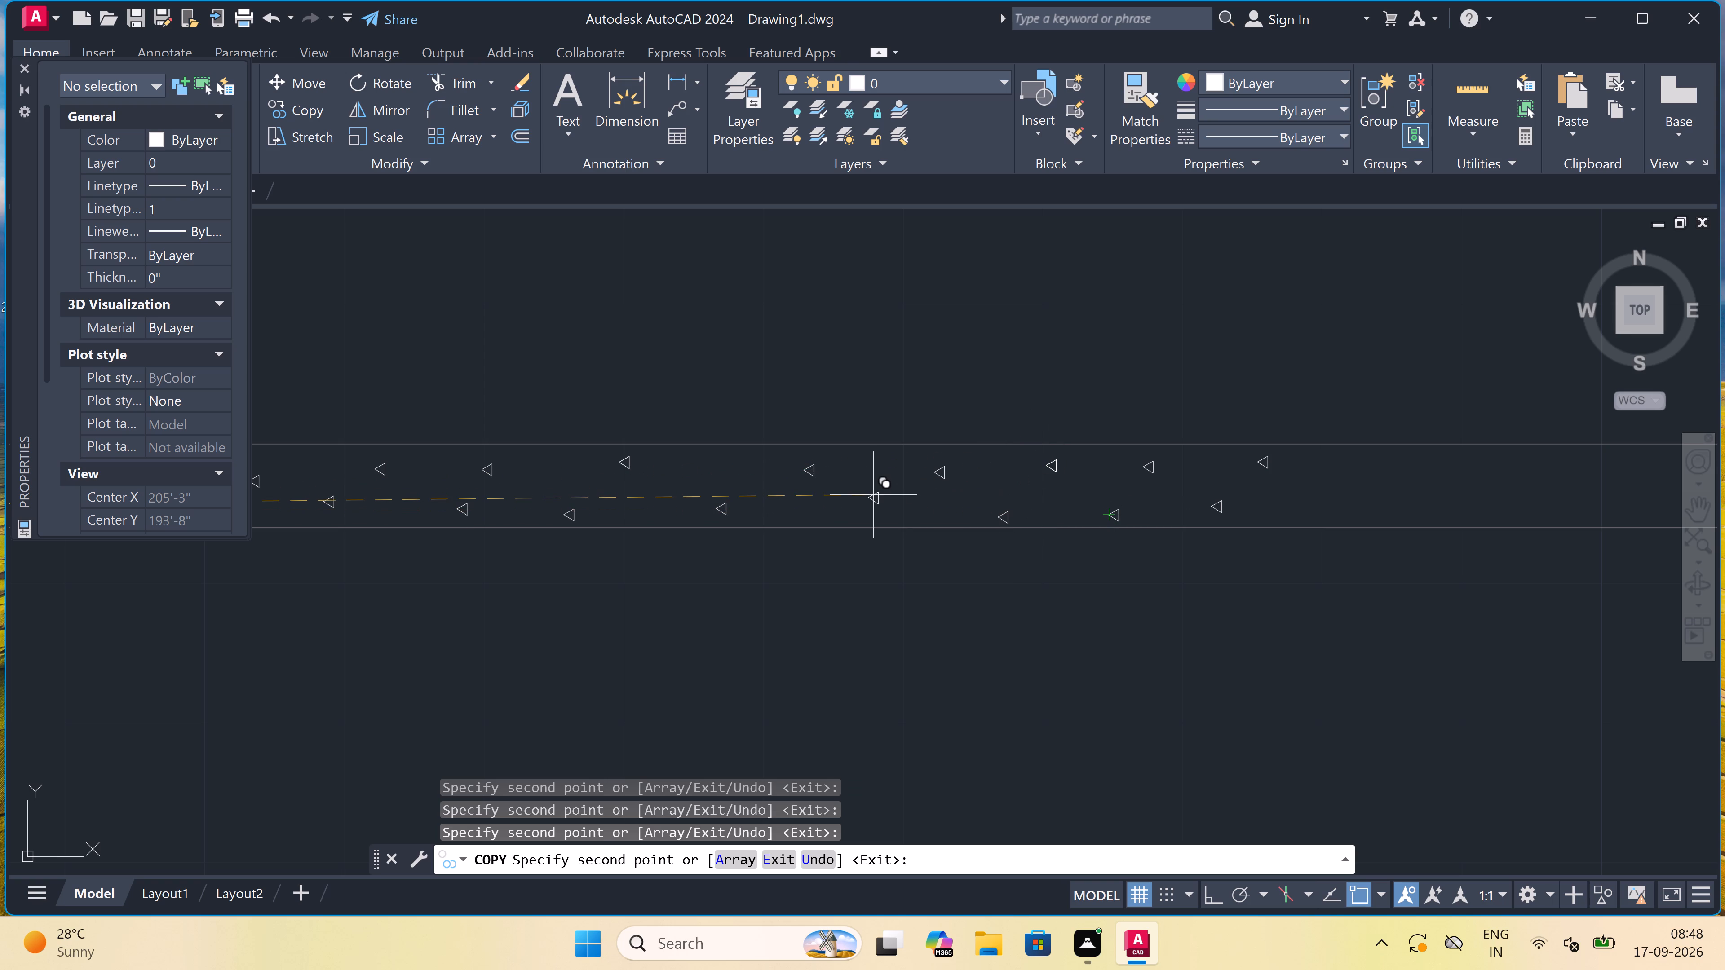
pyautogui.doubleClick(867, 507)
# Copy the triangle to three upper and two lower spots in the roof slab, just before the middle wall.
pyautogui.scroll(-5, 859, 499)
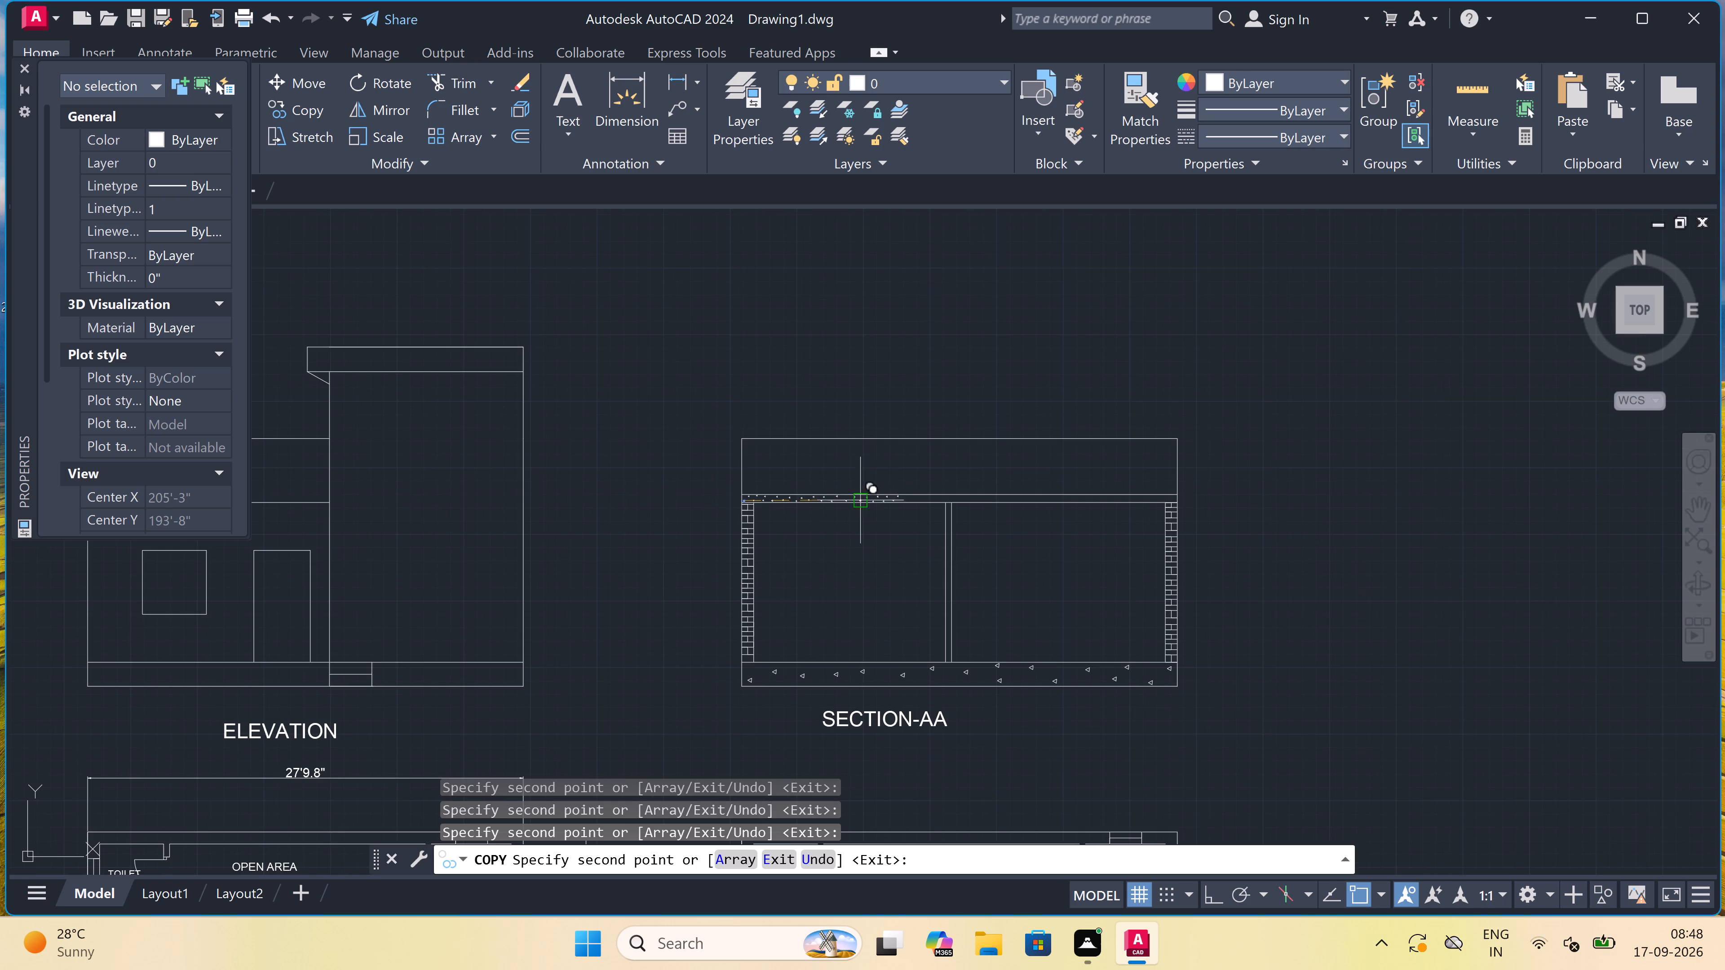
pyautogui.scroll(4, 895, 505)
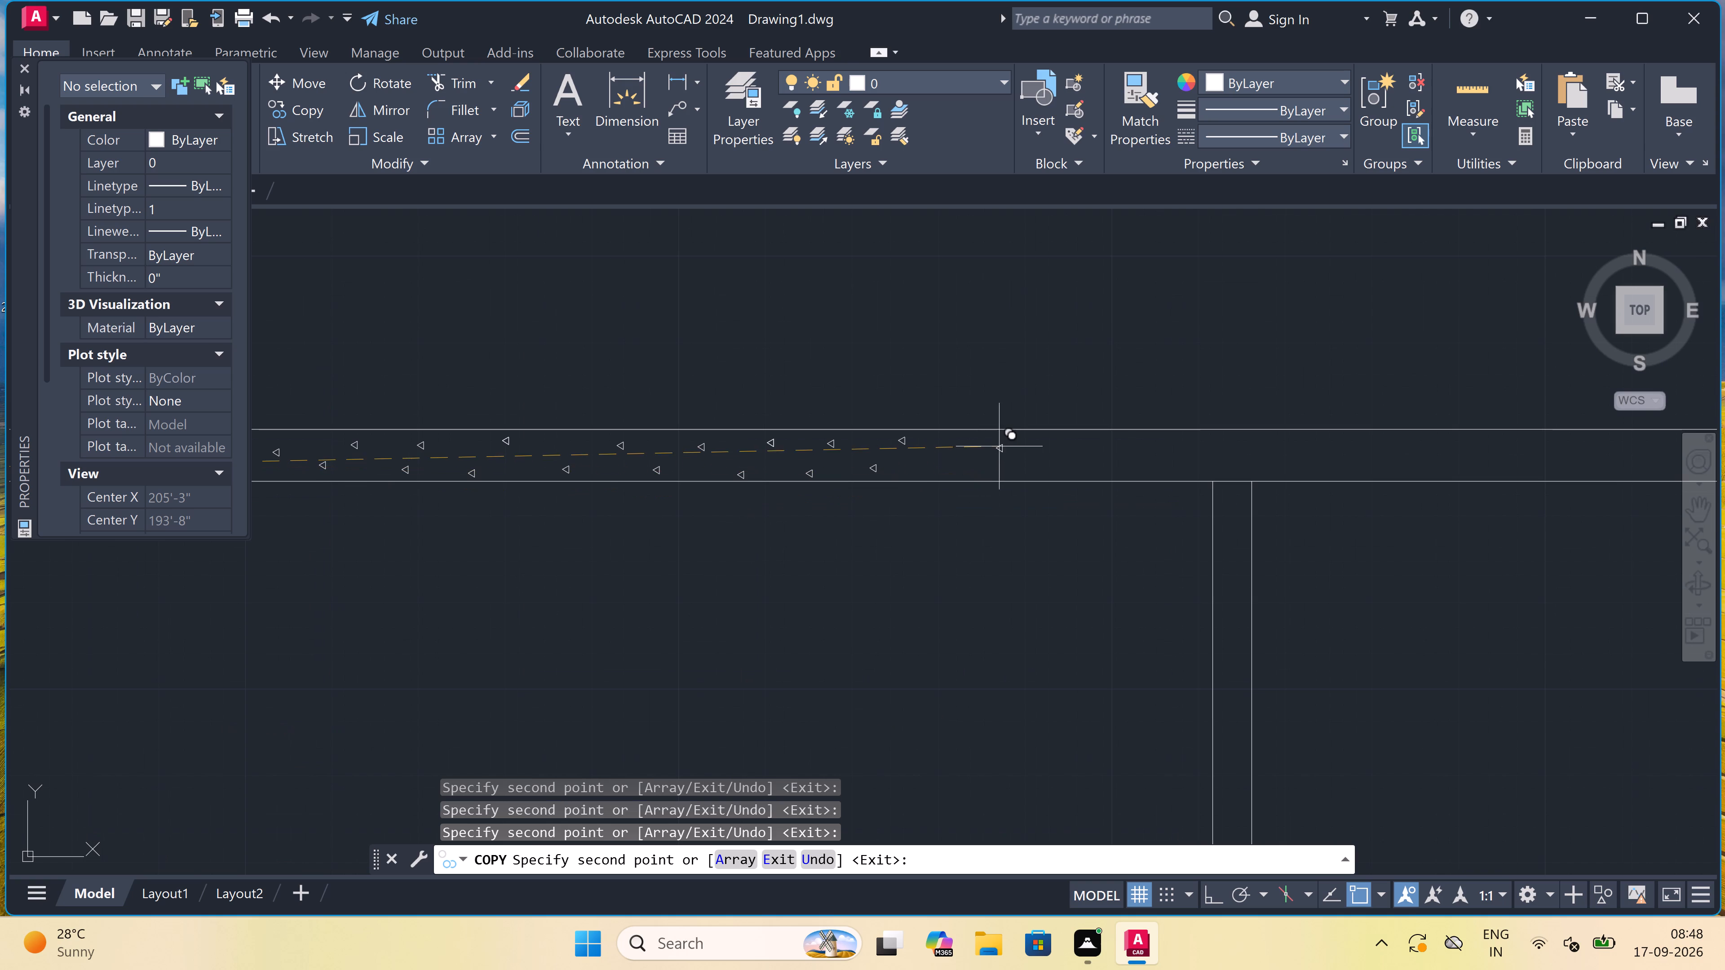
pyautogui.scroll(1, 1001, 443)
pyautogui.moveTo(987, 434); pyautogui.dragTo(992, 436)
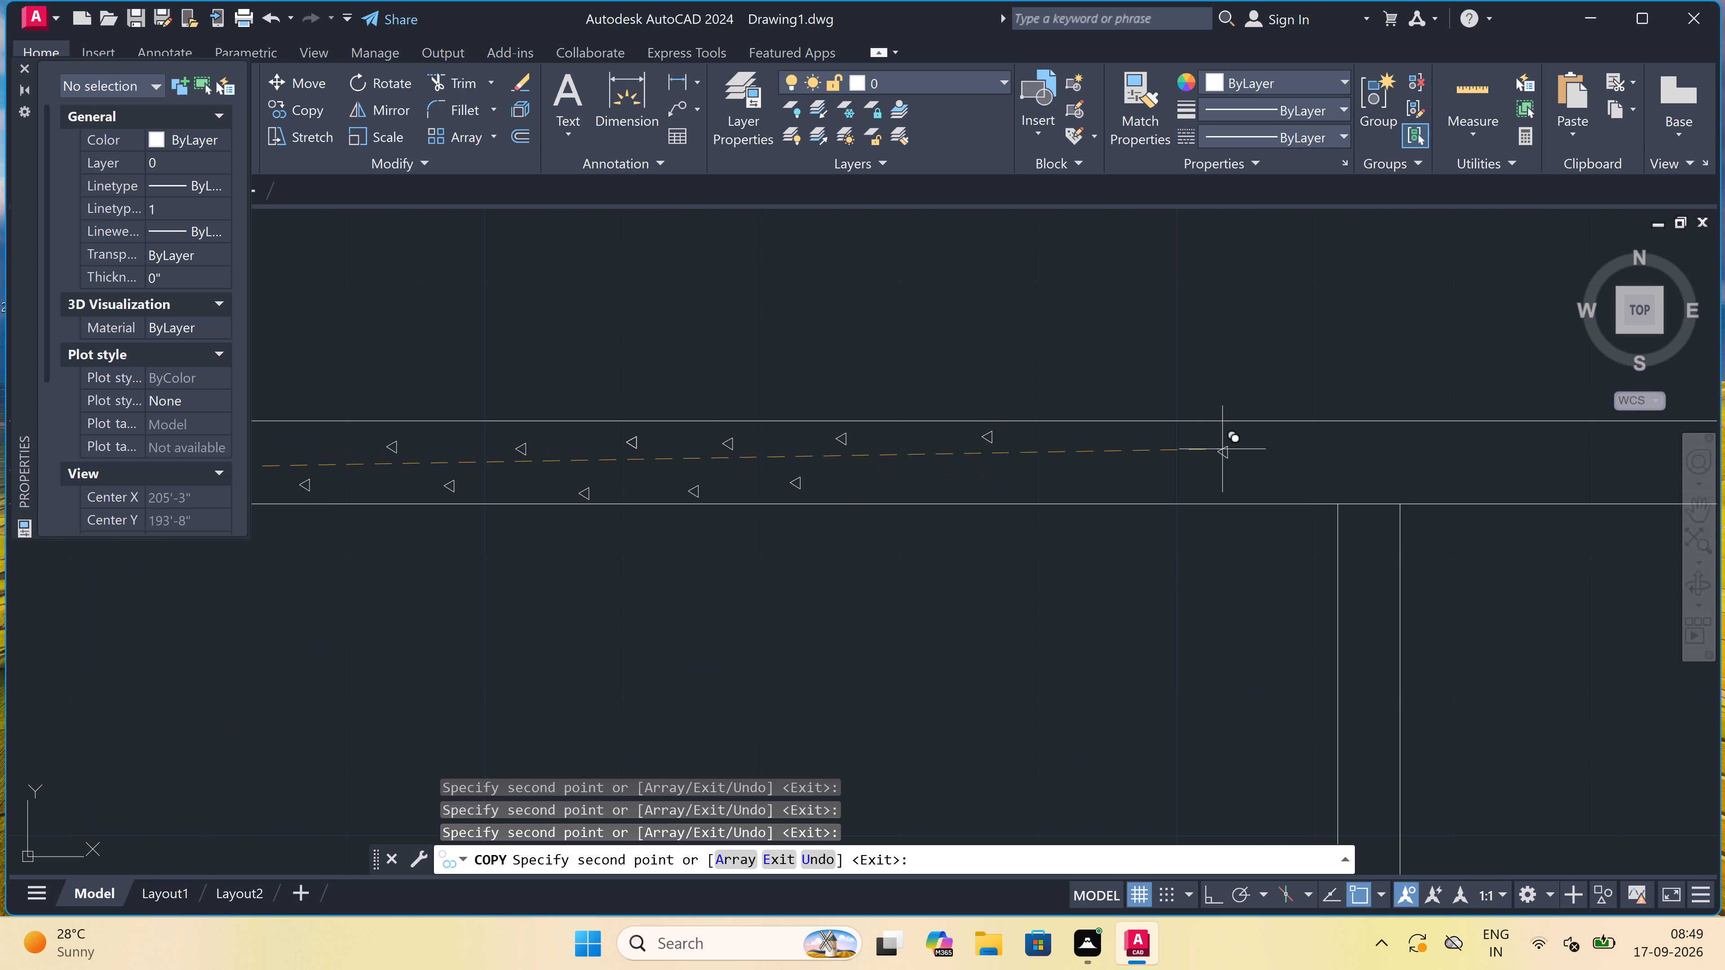
pyautogui.click(1225, 449)
pyautogui.doubleClick(1105, 445)
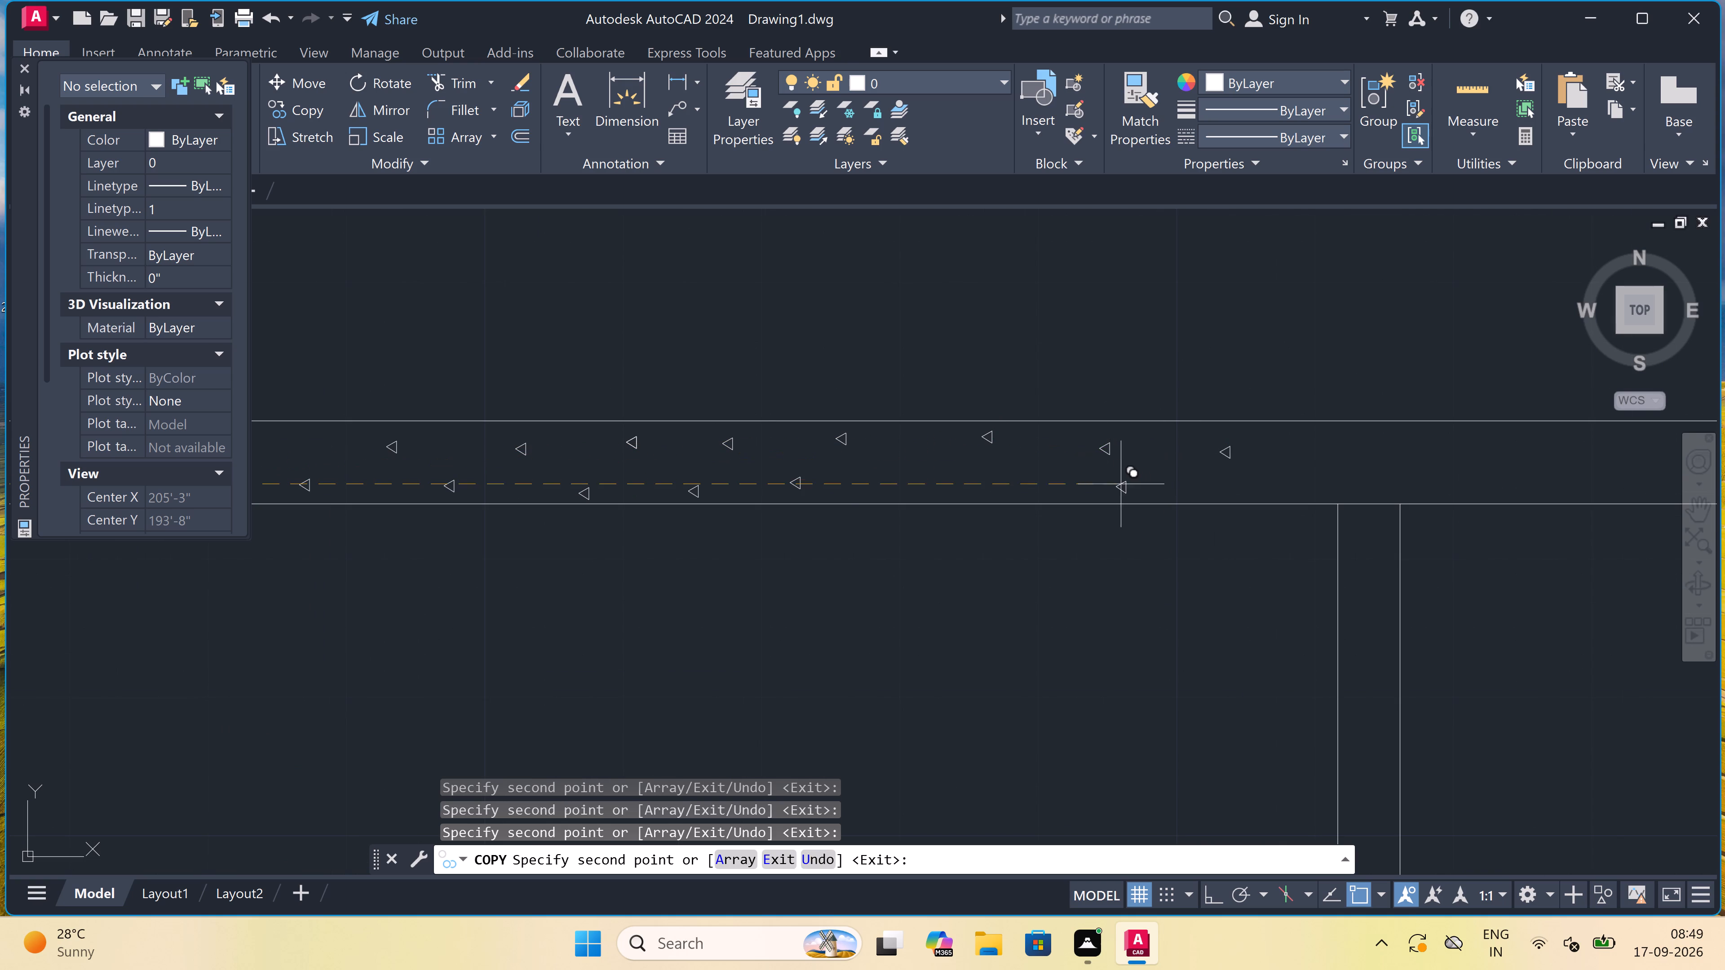
pyautogui.scroll(2, 935, 477)
pyautogui.doubleClick(929, 477)
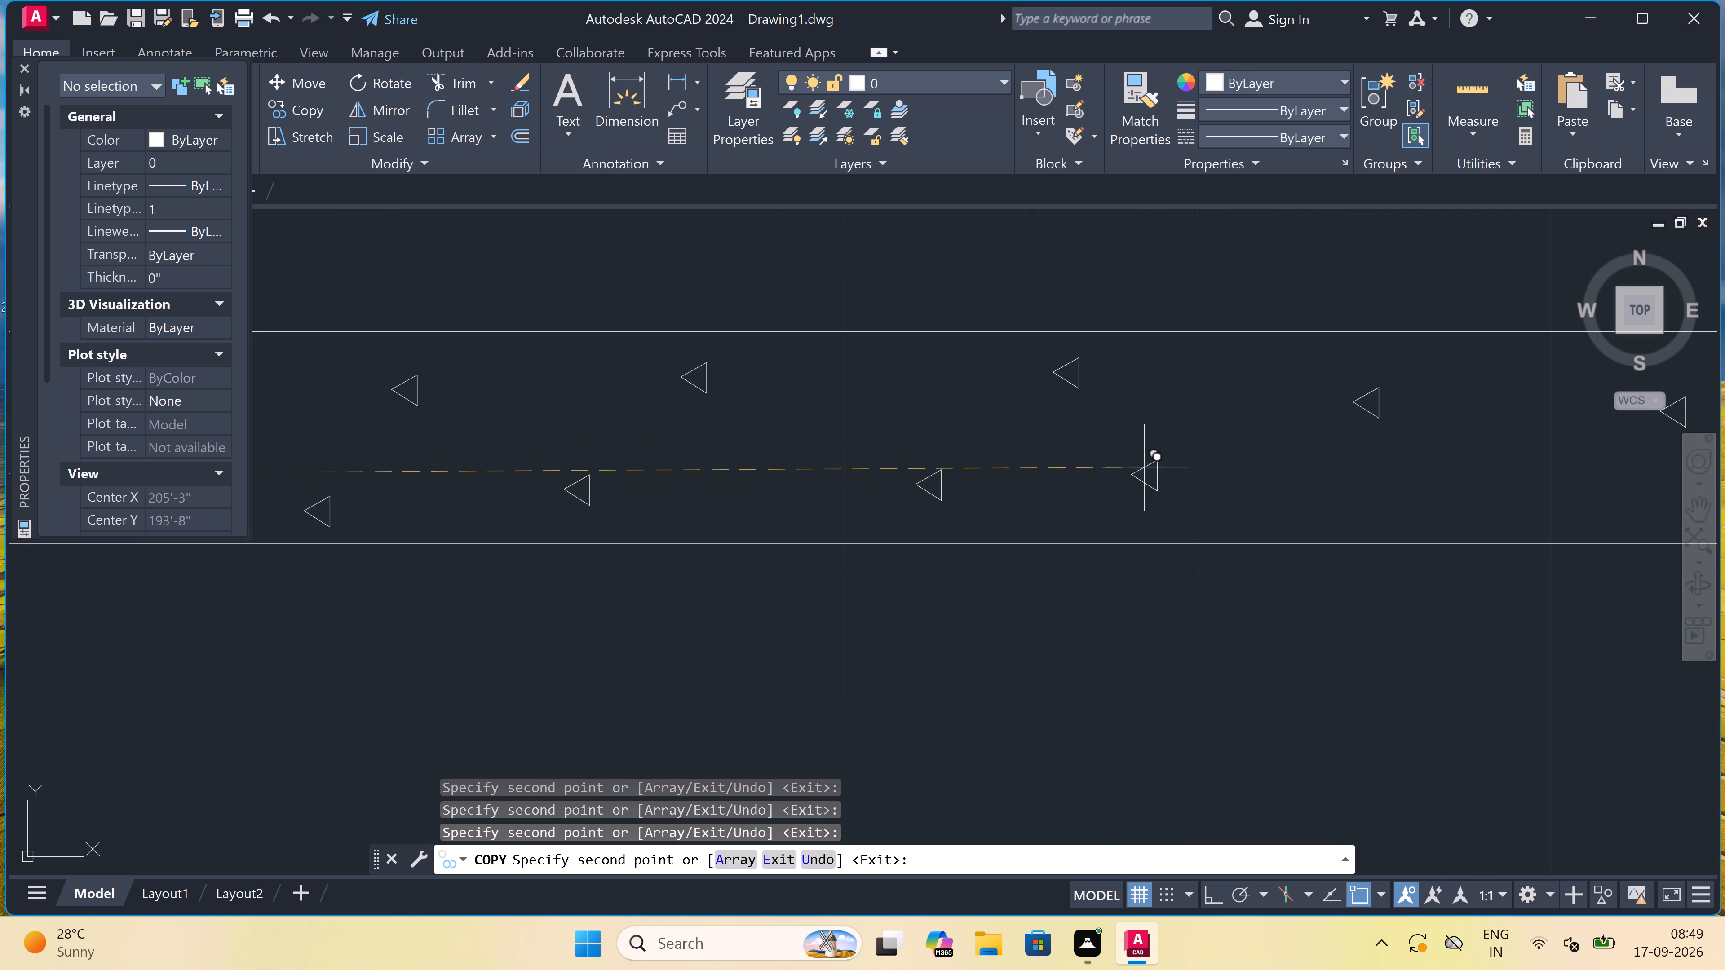
pyautogui.click(1224, 486)
# Copy the triangle to two upper and two lower spots in the roof slab above and beside the middle wall.
pyautogui.scroll(-6, 819, 438)
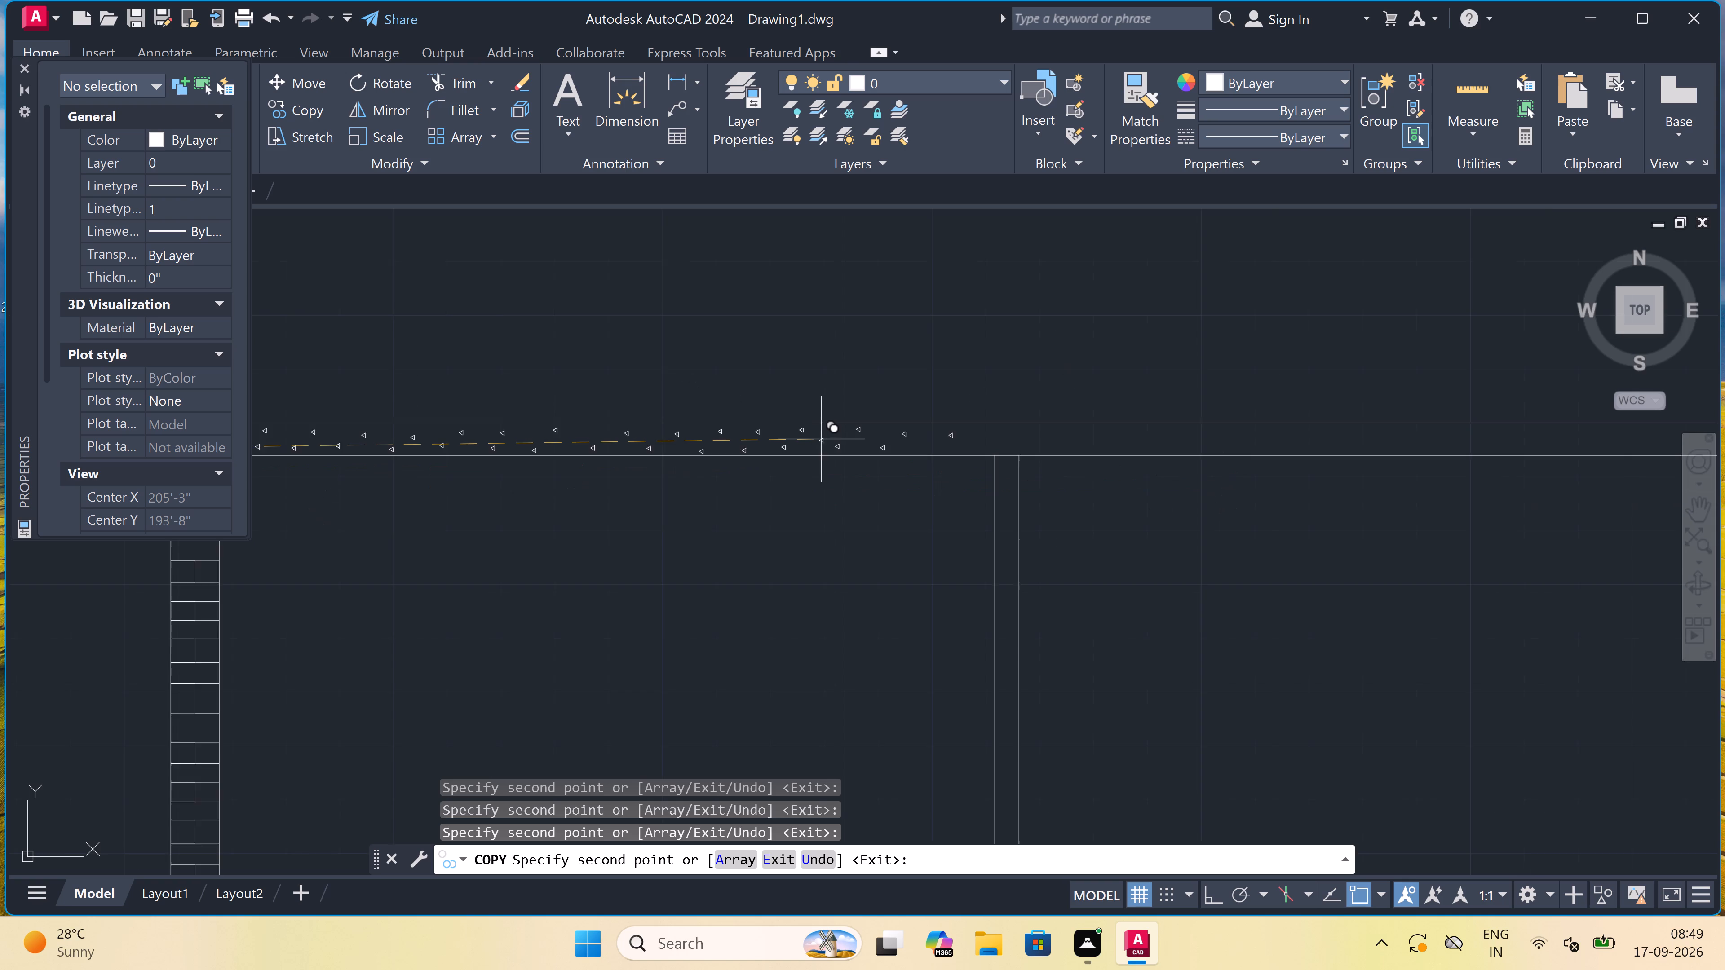
pyautogui.scroll(-2, 823, 439)
pyautogui.scroll(4, 860, 443)
pyautogui.scroll(-3, 948, 423)
pyautogui.scroll(4, 982, 410)
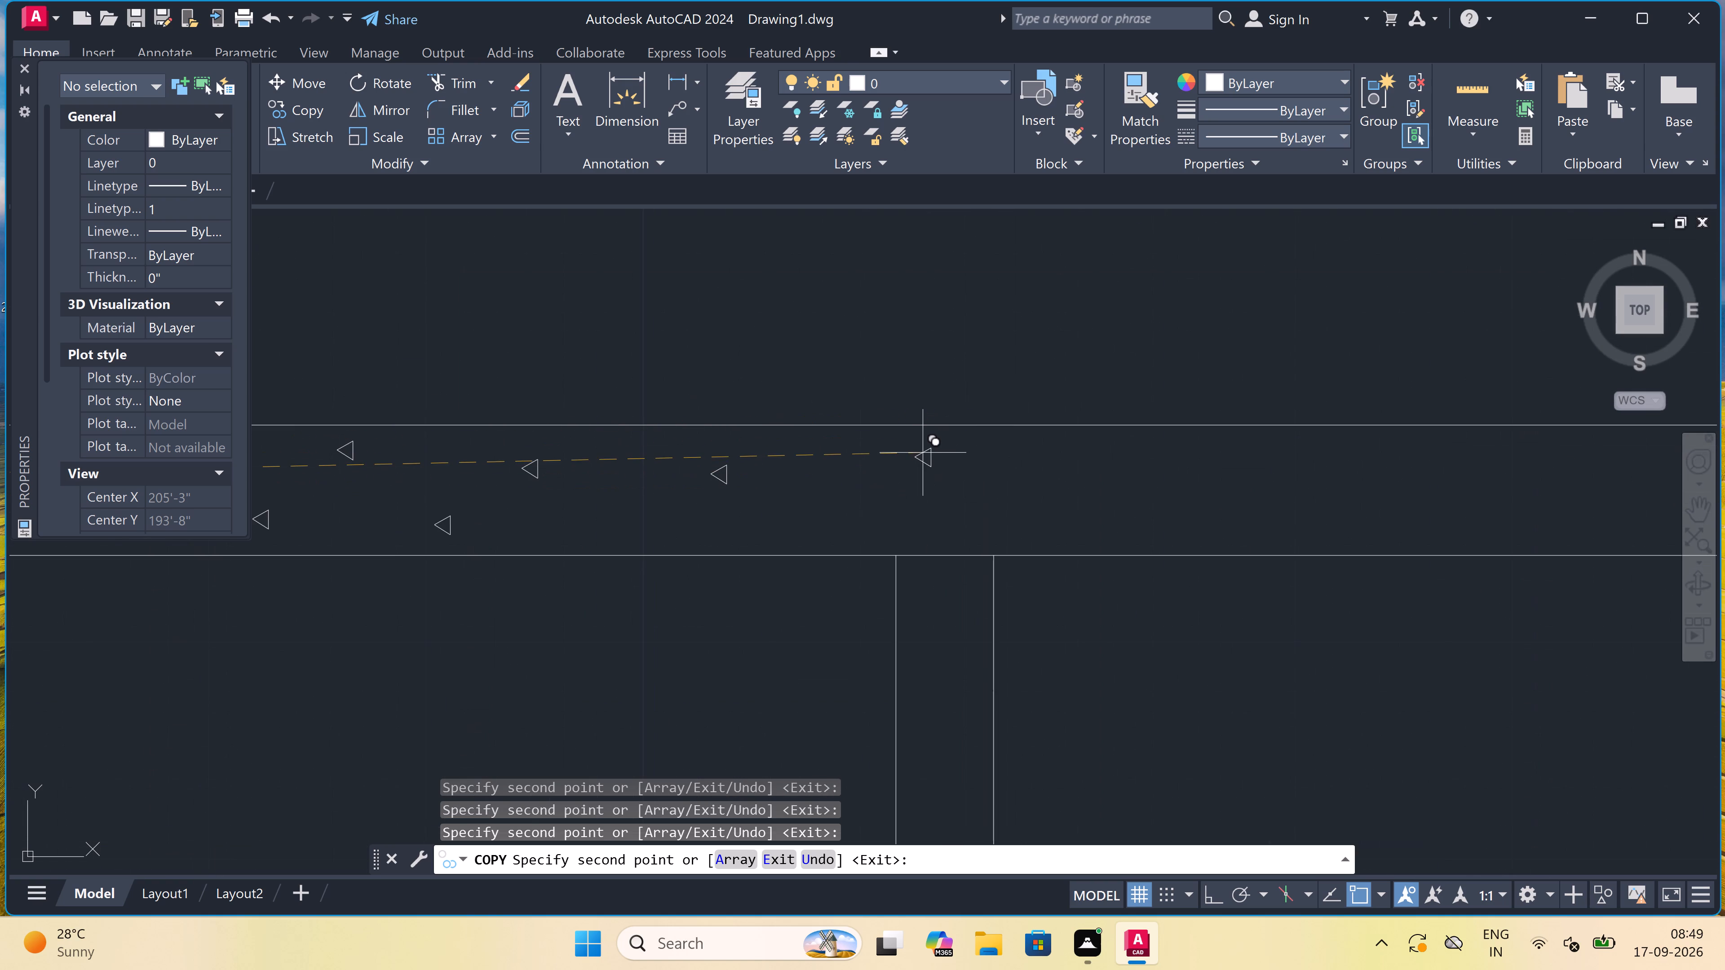
pyautogui.moveTo(926, 453); pyautogui.dragTo(933, 454)
pyautogui.click(1237, 448)
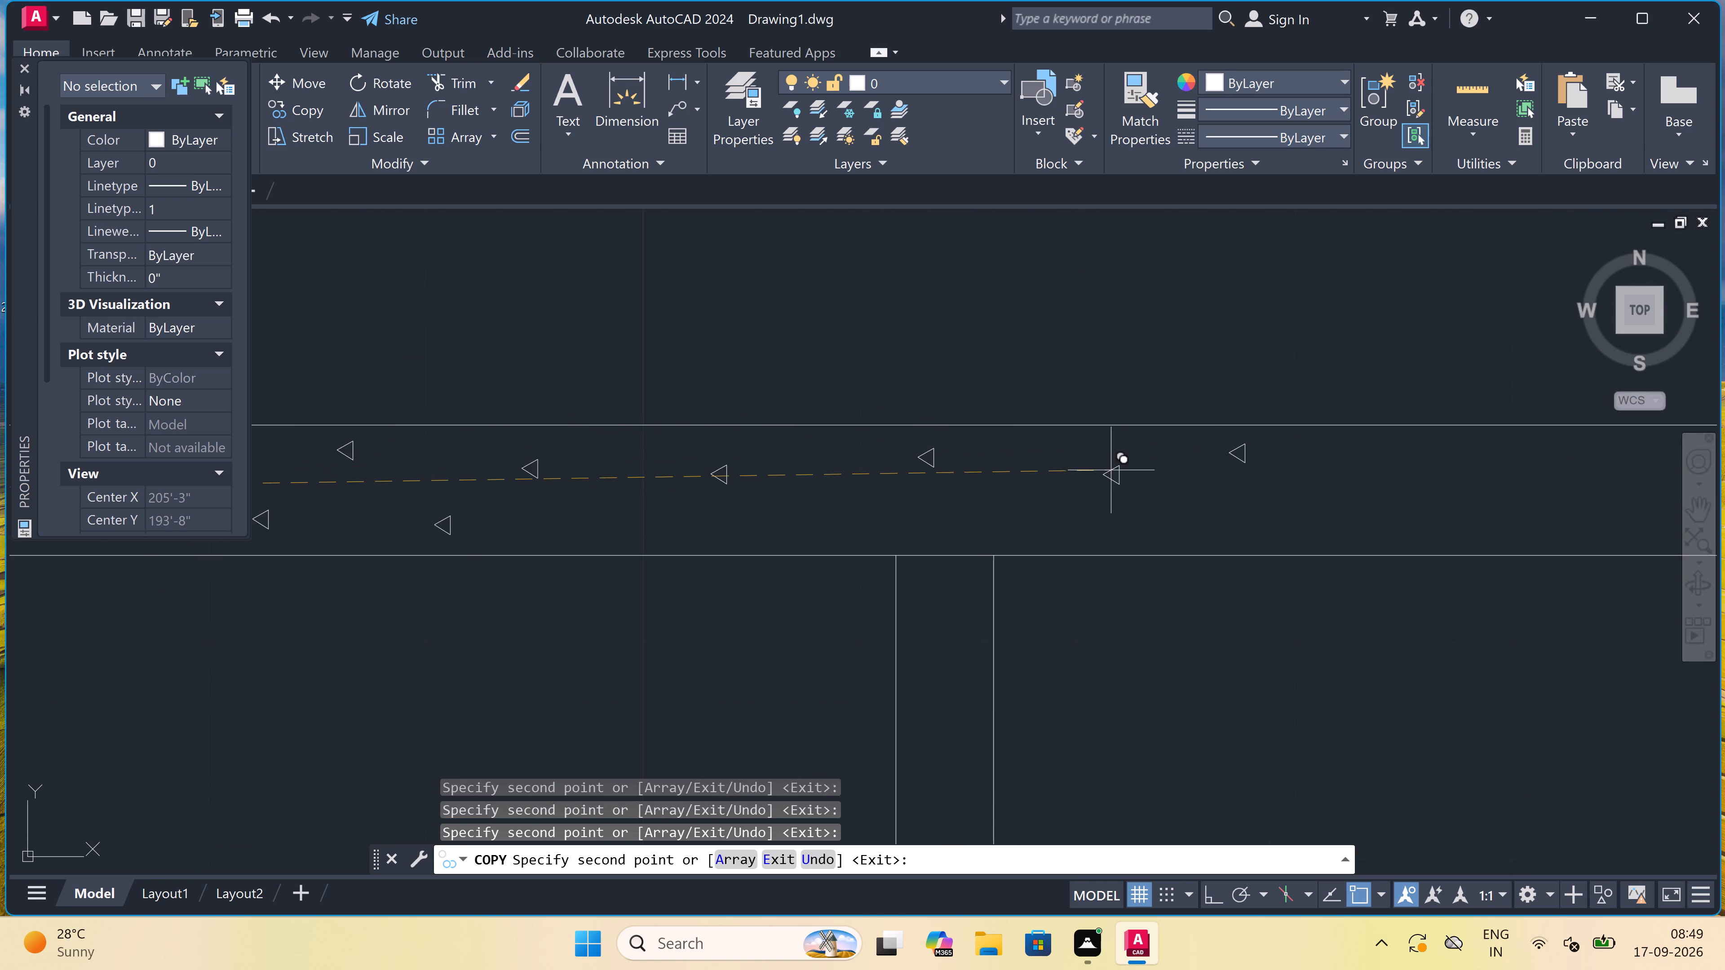
pyautogui.doubleClick(1086, 496)
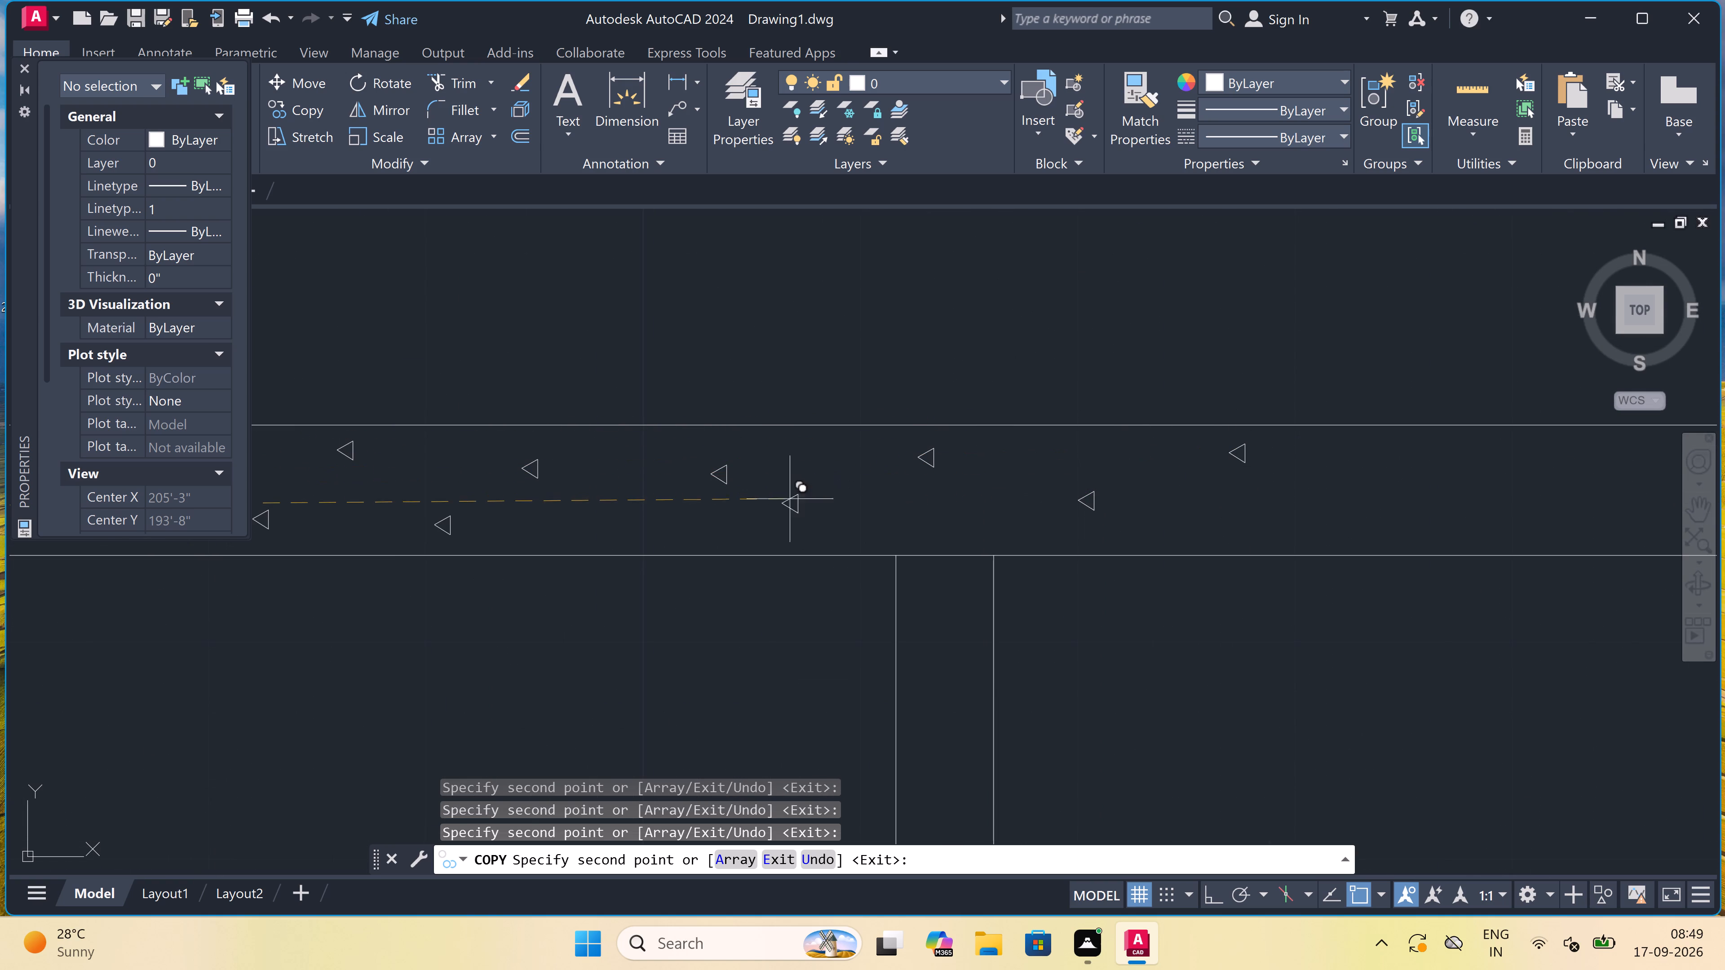
pyautogui.click(837, 511)
# Scatter seven more triangle copies in the roof slab just right of the middle wall, four in the upper part and three below.
pyautogui.scroll(-4, 659, 489)
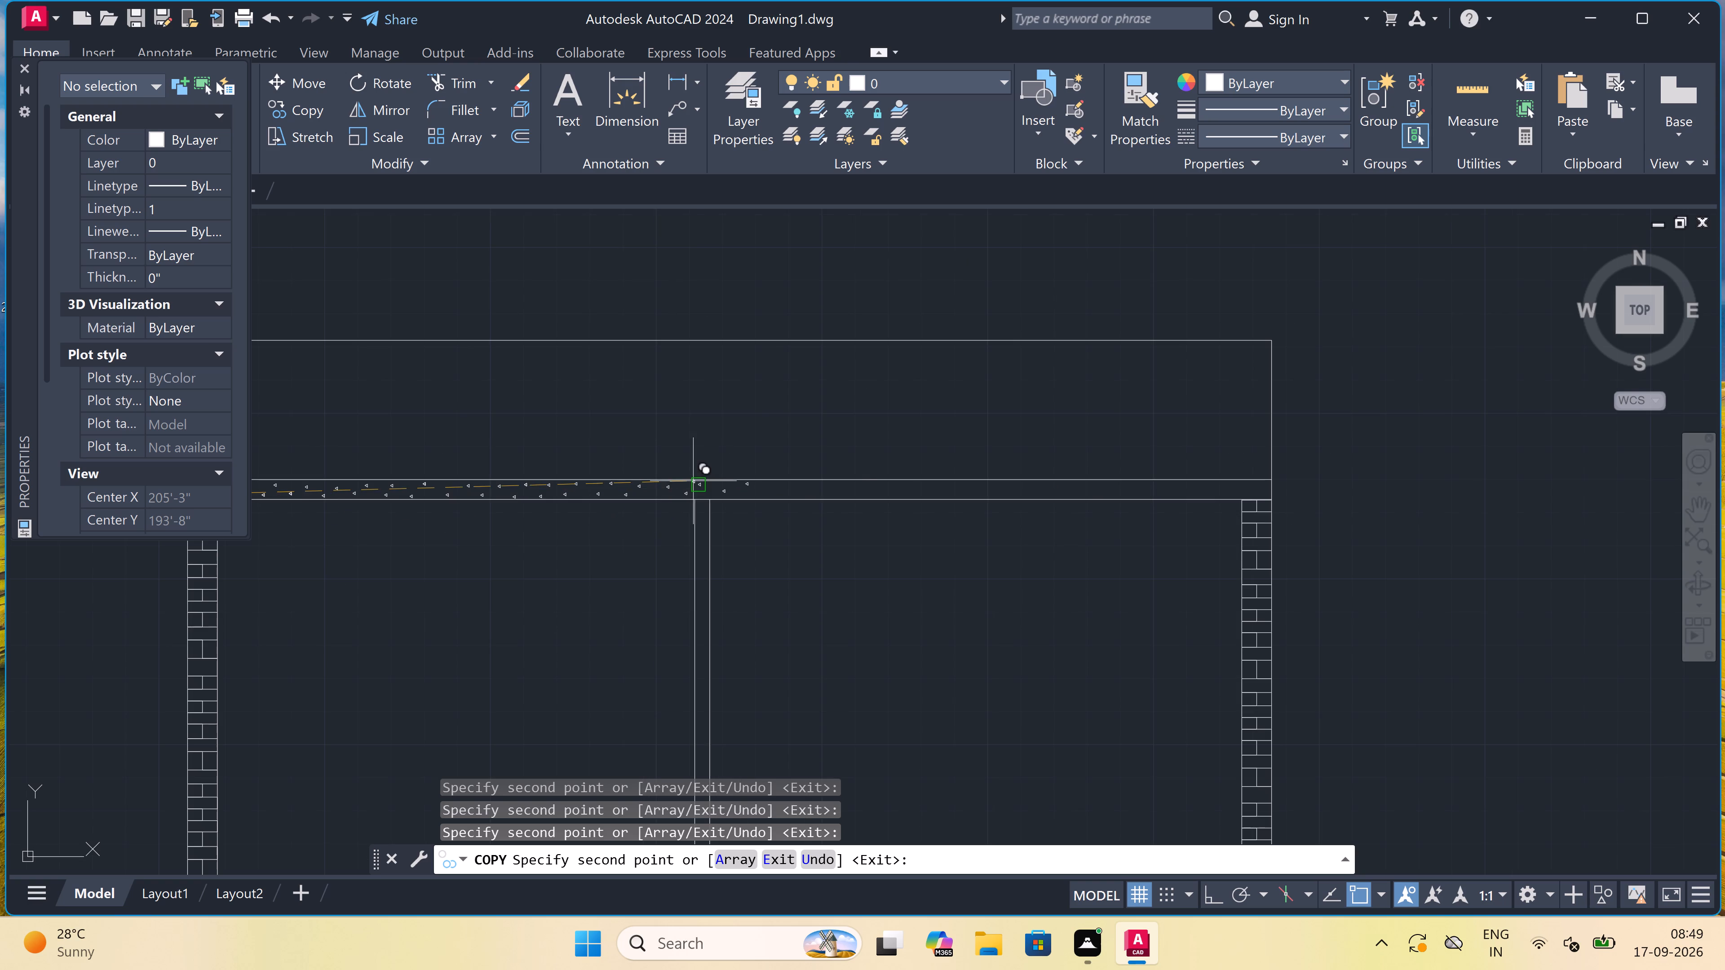
pyautogui.scroll(3, 821, 481)
pyautogui.scroll(1, 669, 489)
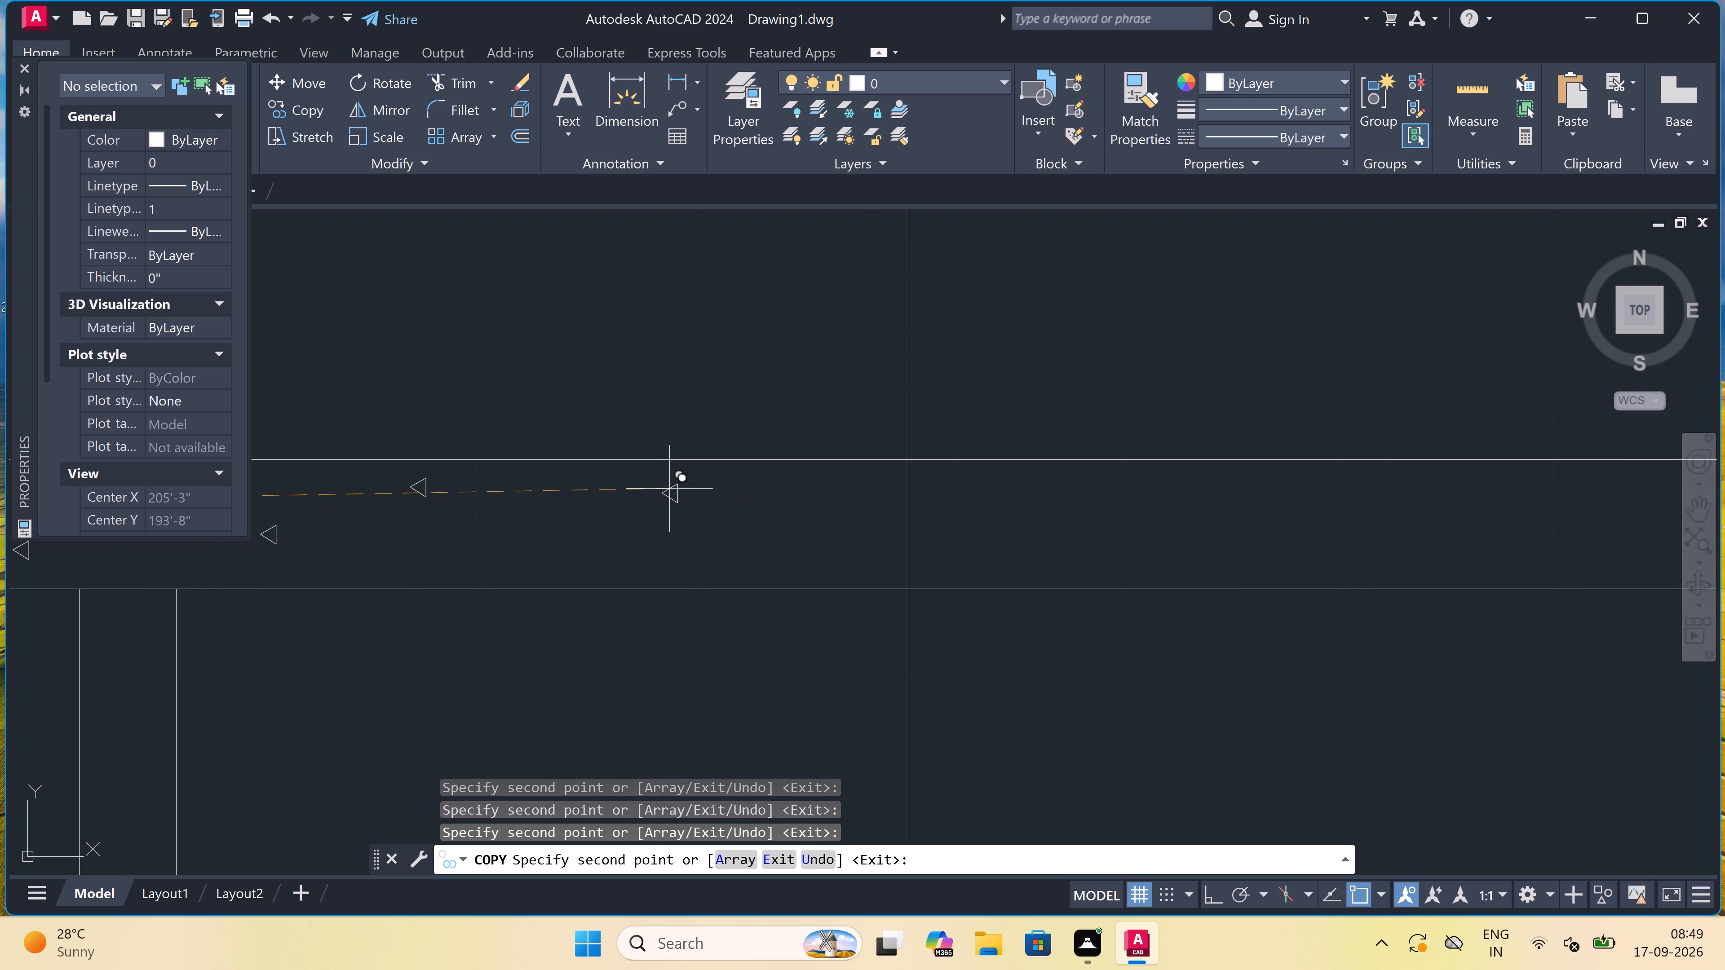
pyautogui.click(683, 489)
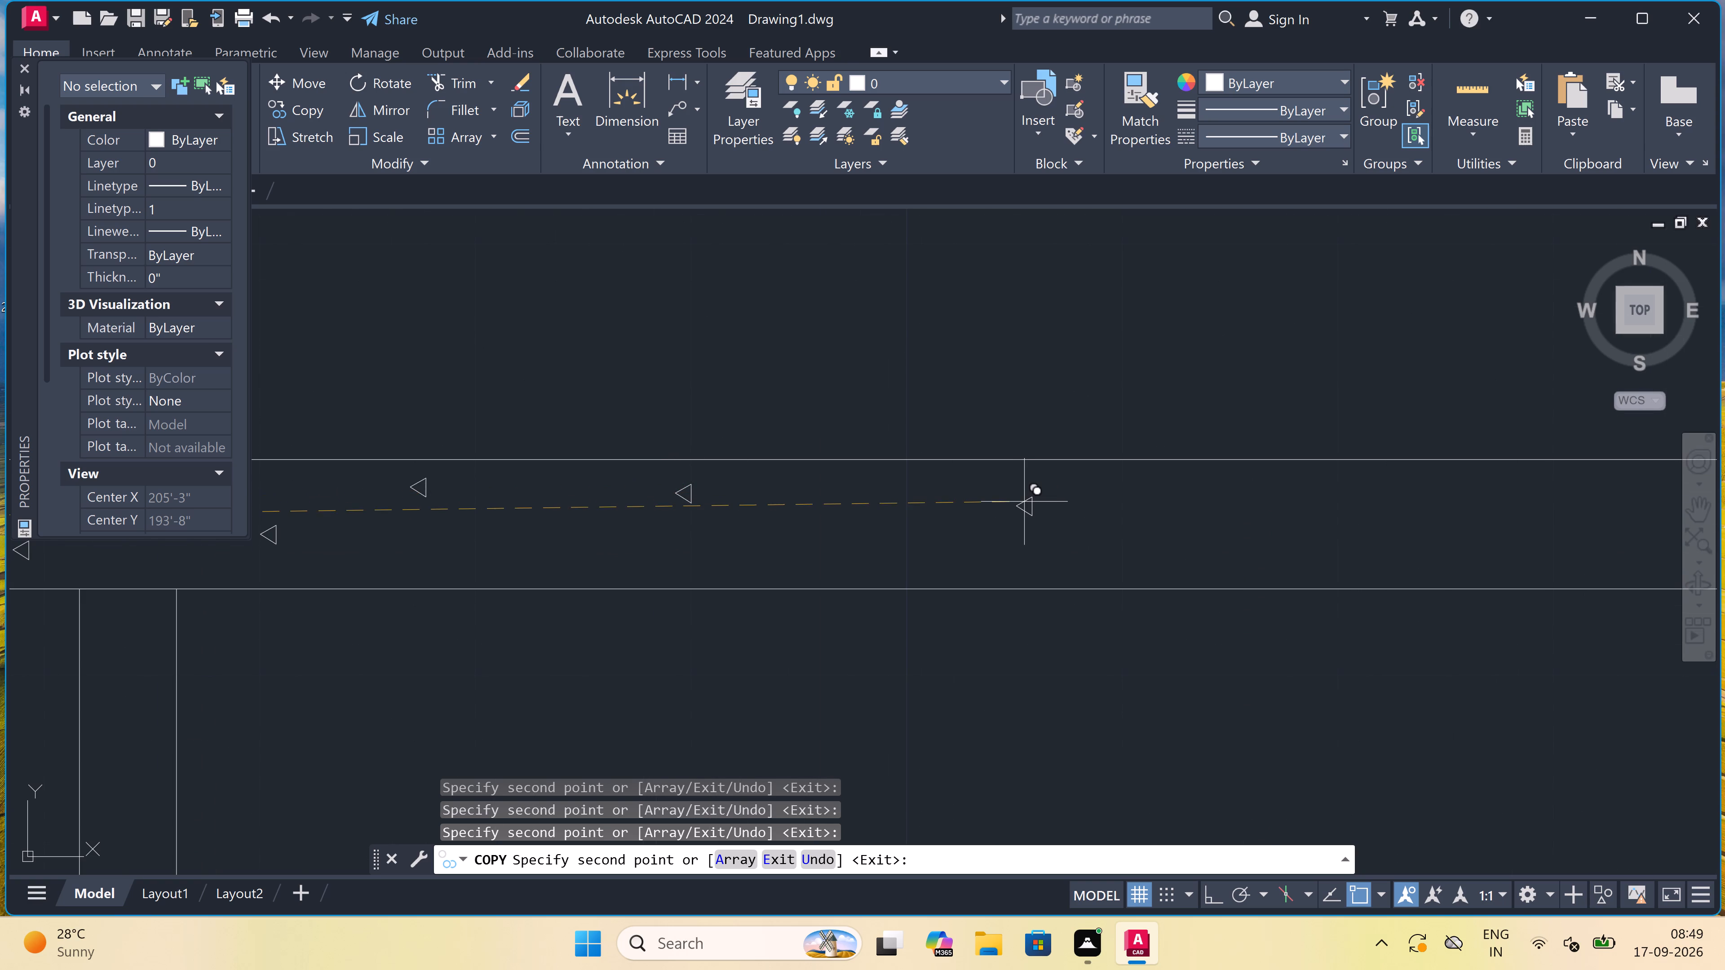
pyautogui.doubleClick(1038, 482)
pyautogui.tripleClick(888, 504)
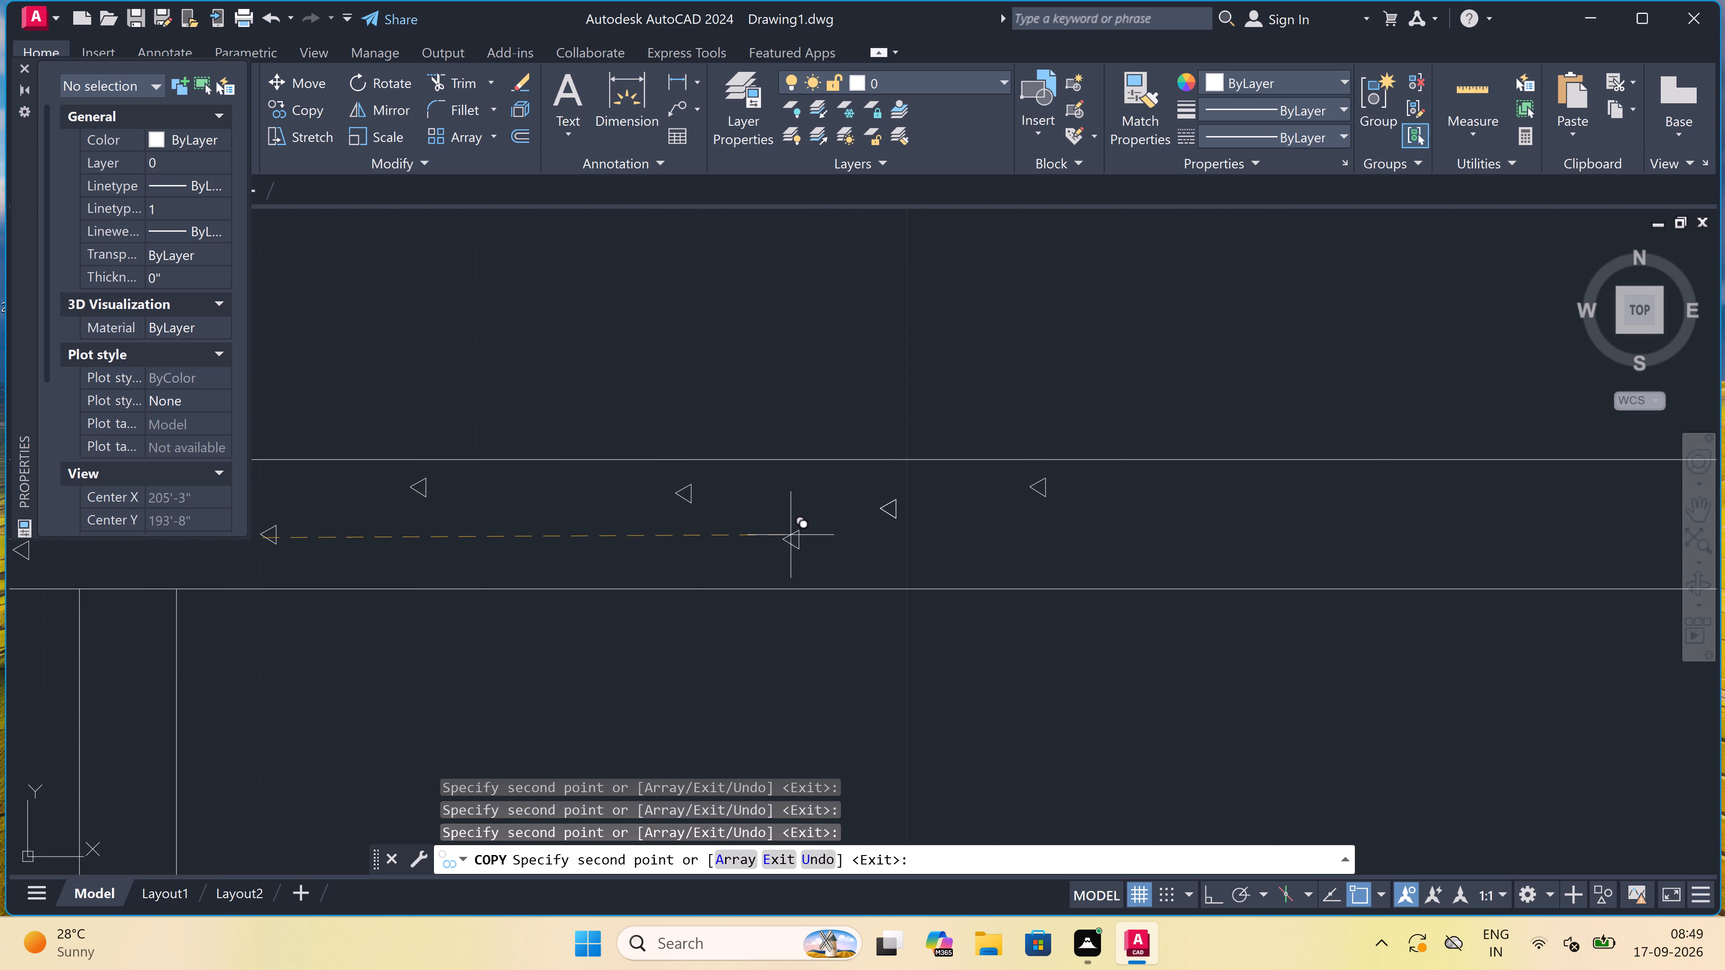
pyautogui.click(783, 553)
pyautogui.moveTo(782, 553); pyautogui.dragTo(801, 554)
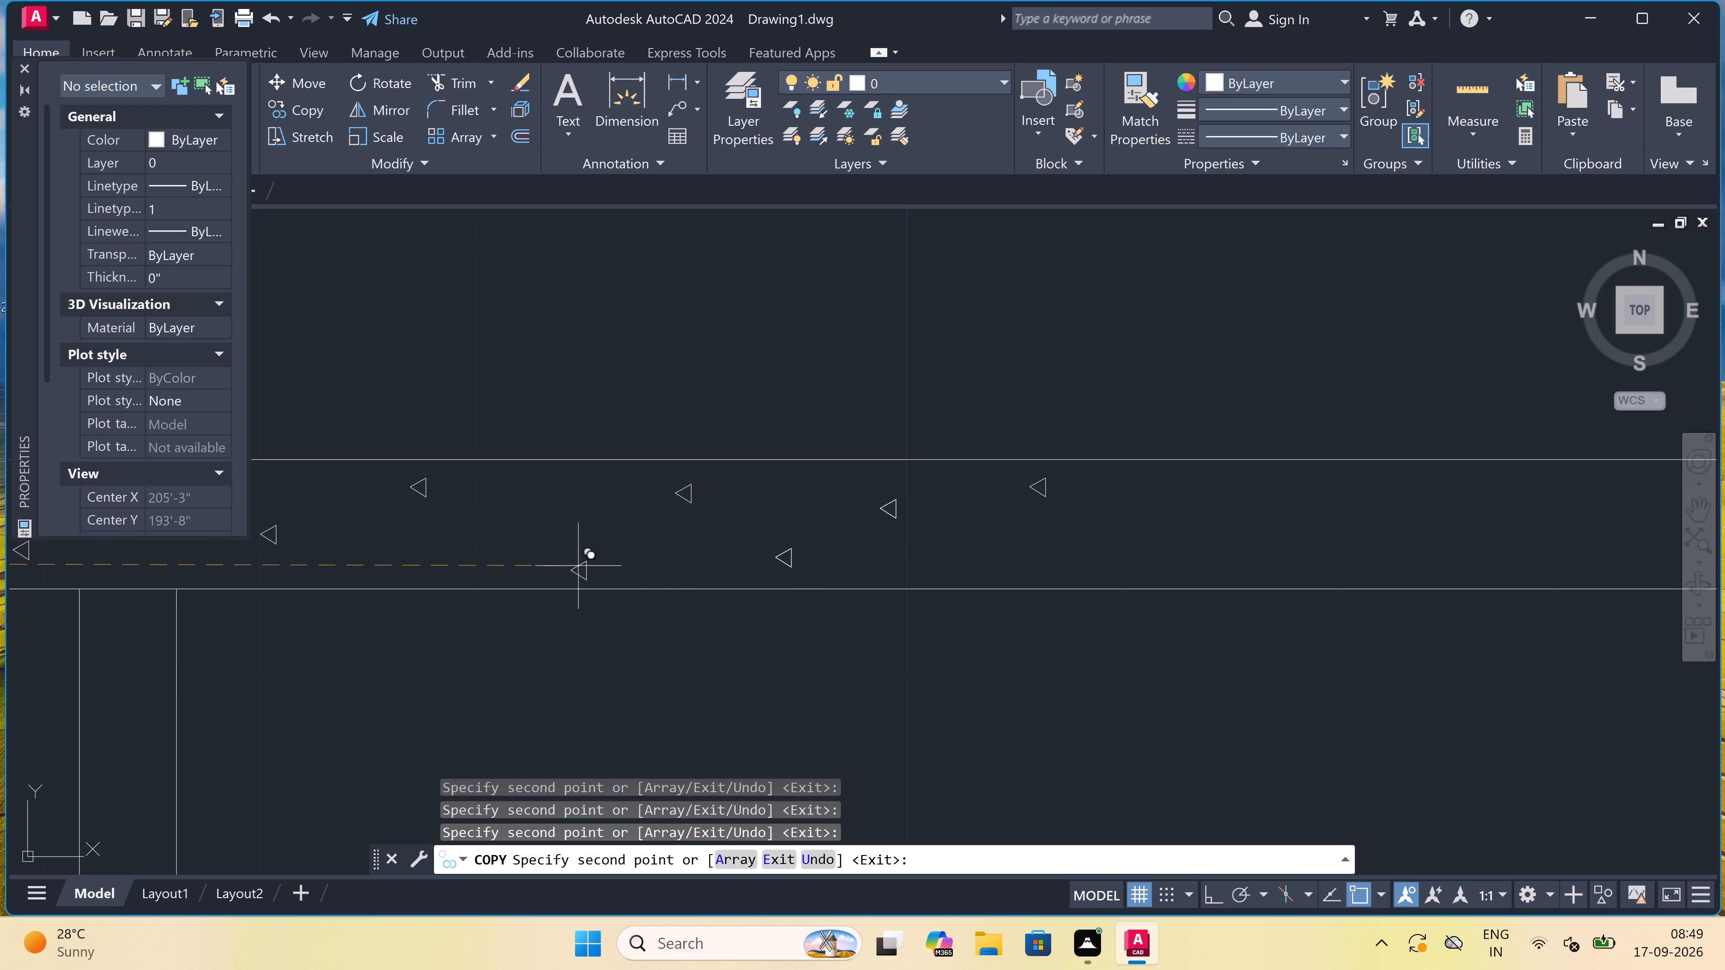
pyautogui.doubleClick(526, 560)
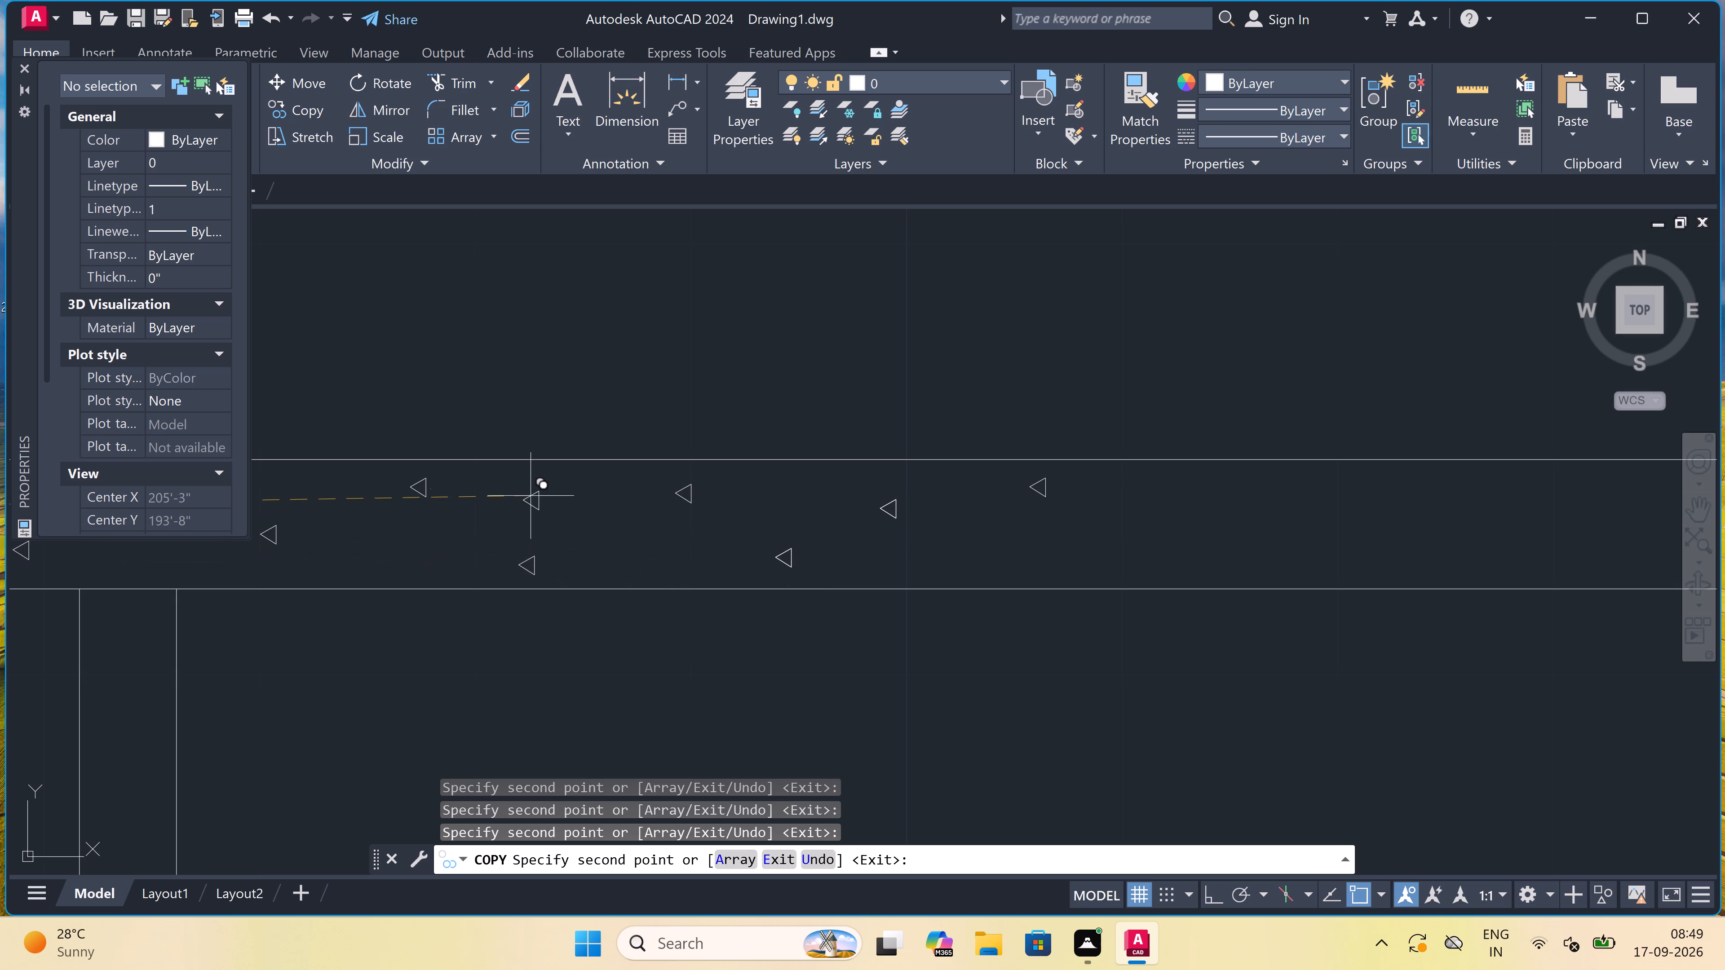
pyautogui.click(511, 484)
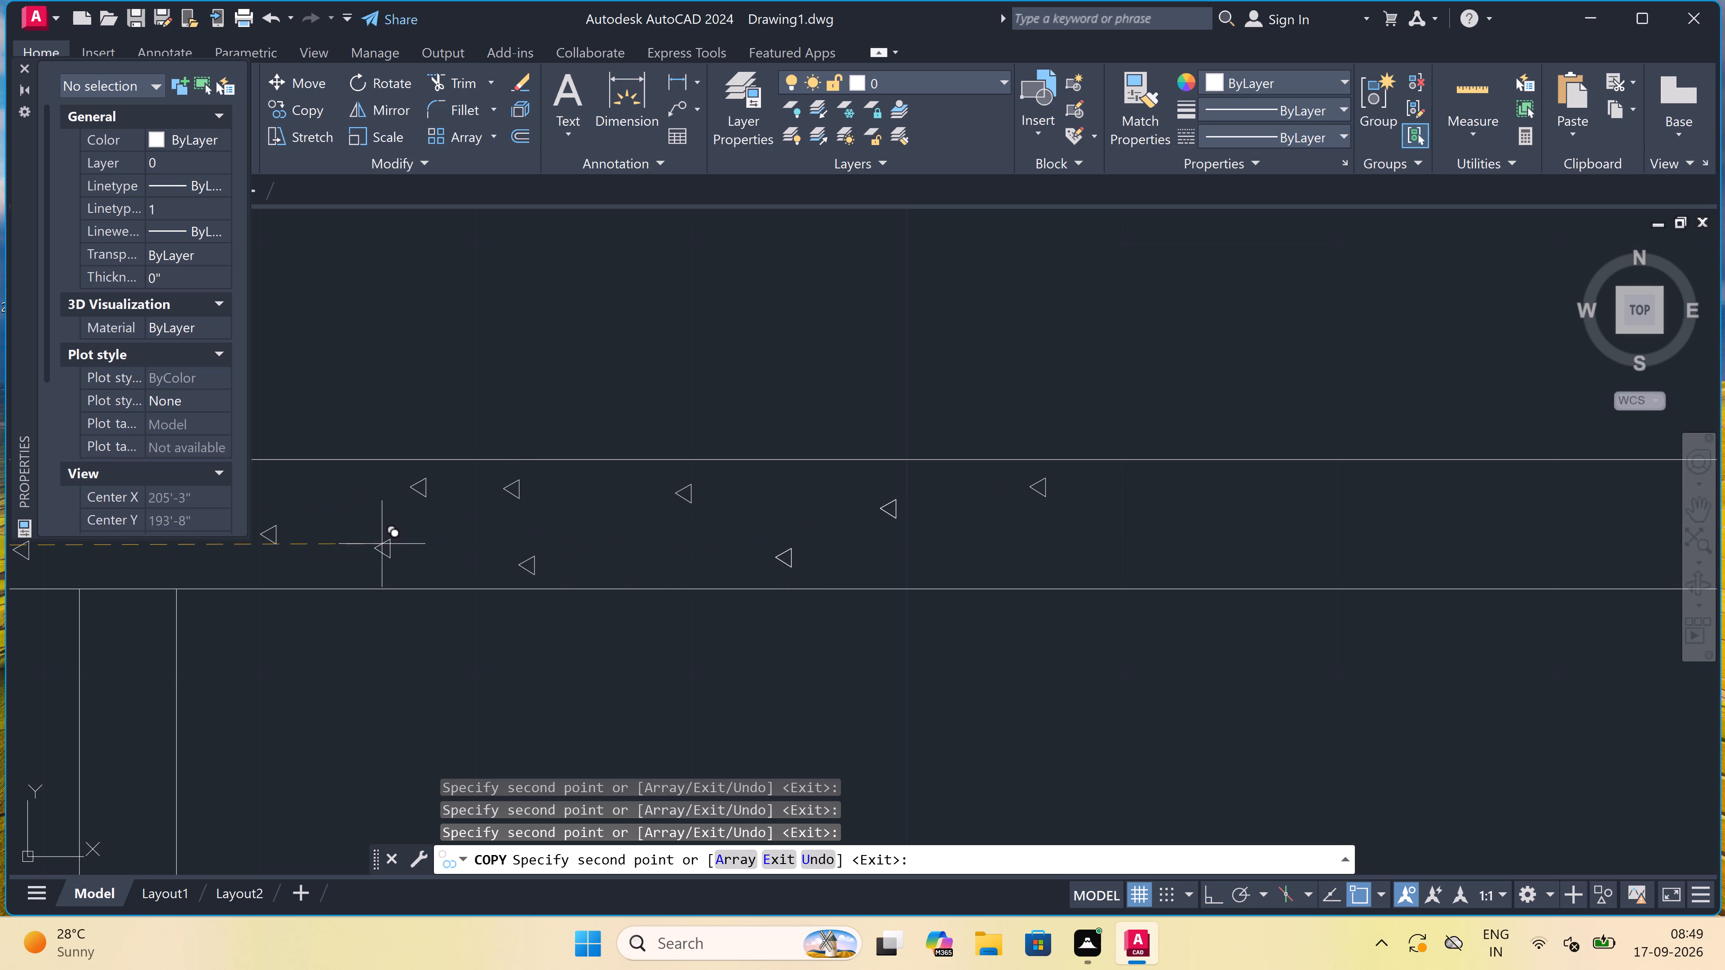
pyautogui.tripleClick(380, 551)
# Copy the triangle to two upper, one middle and three lower spots in the roof slab, continuing right of the middle wall.
pyautogui.scroll(-3, 418, 547)
pyautogui.scroll(2, 503, 548)
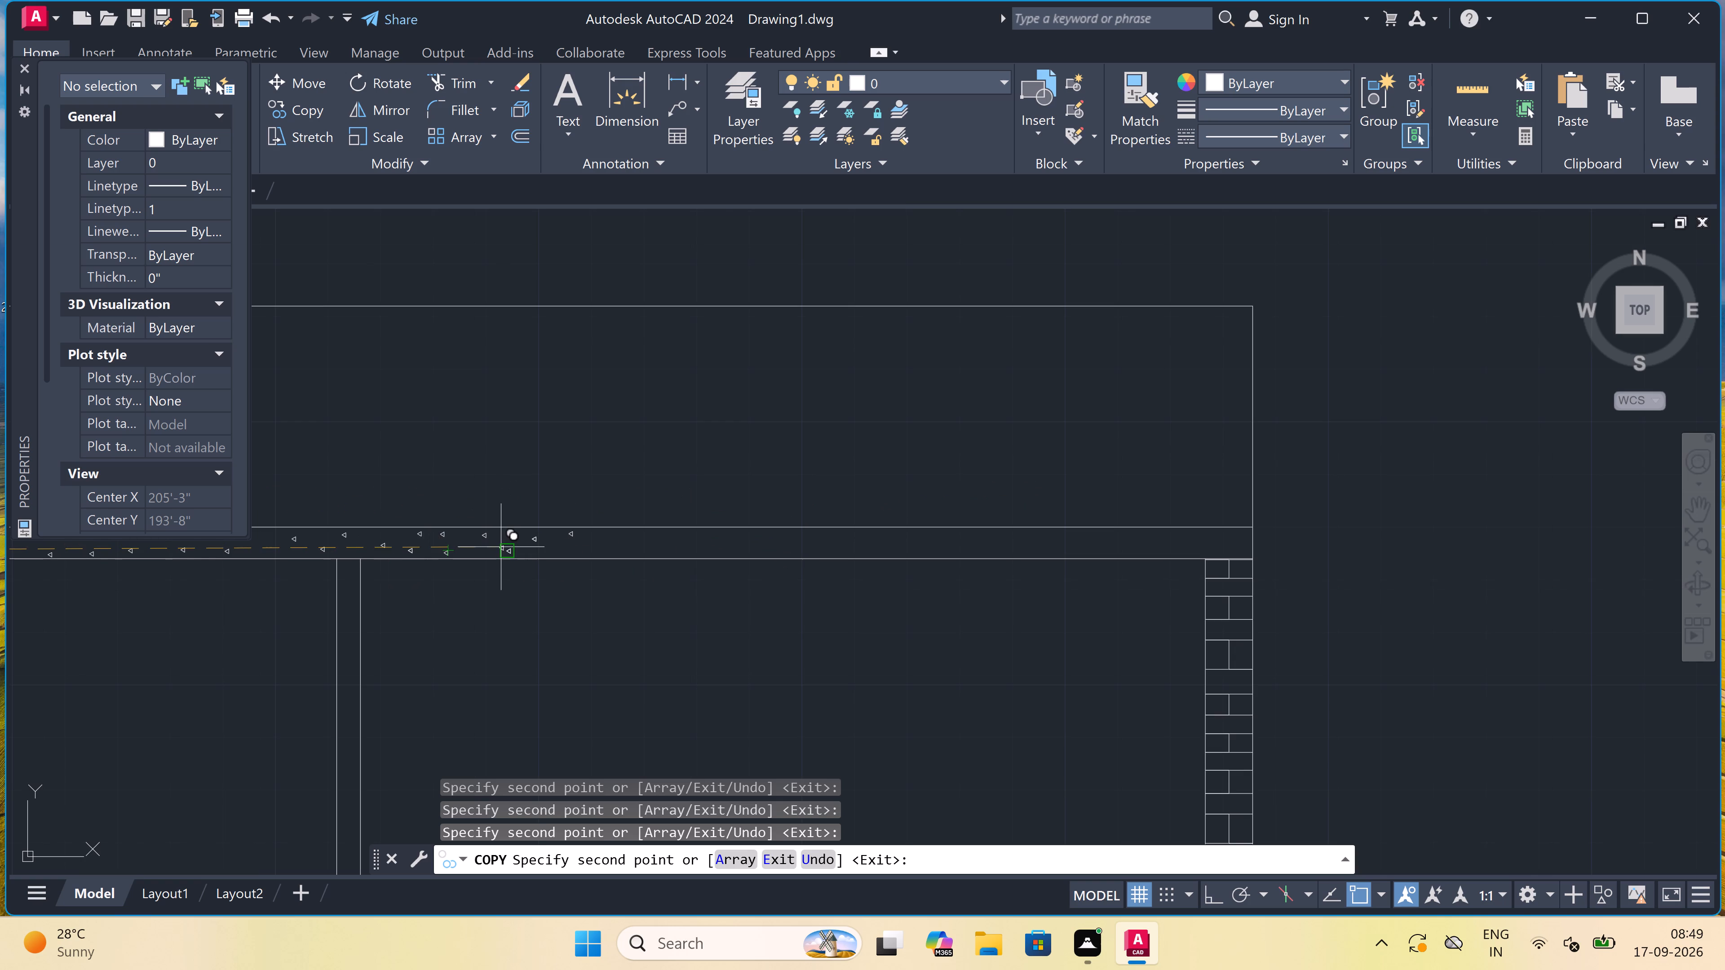
pyautogui.click(712, 550)
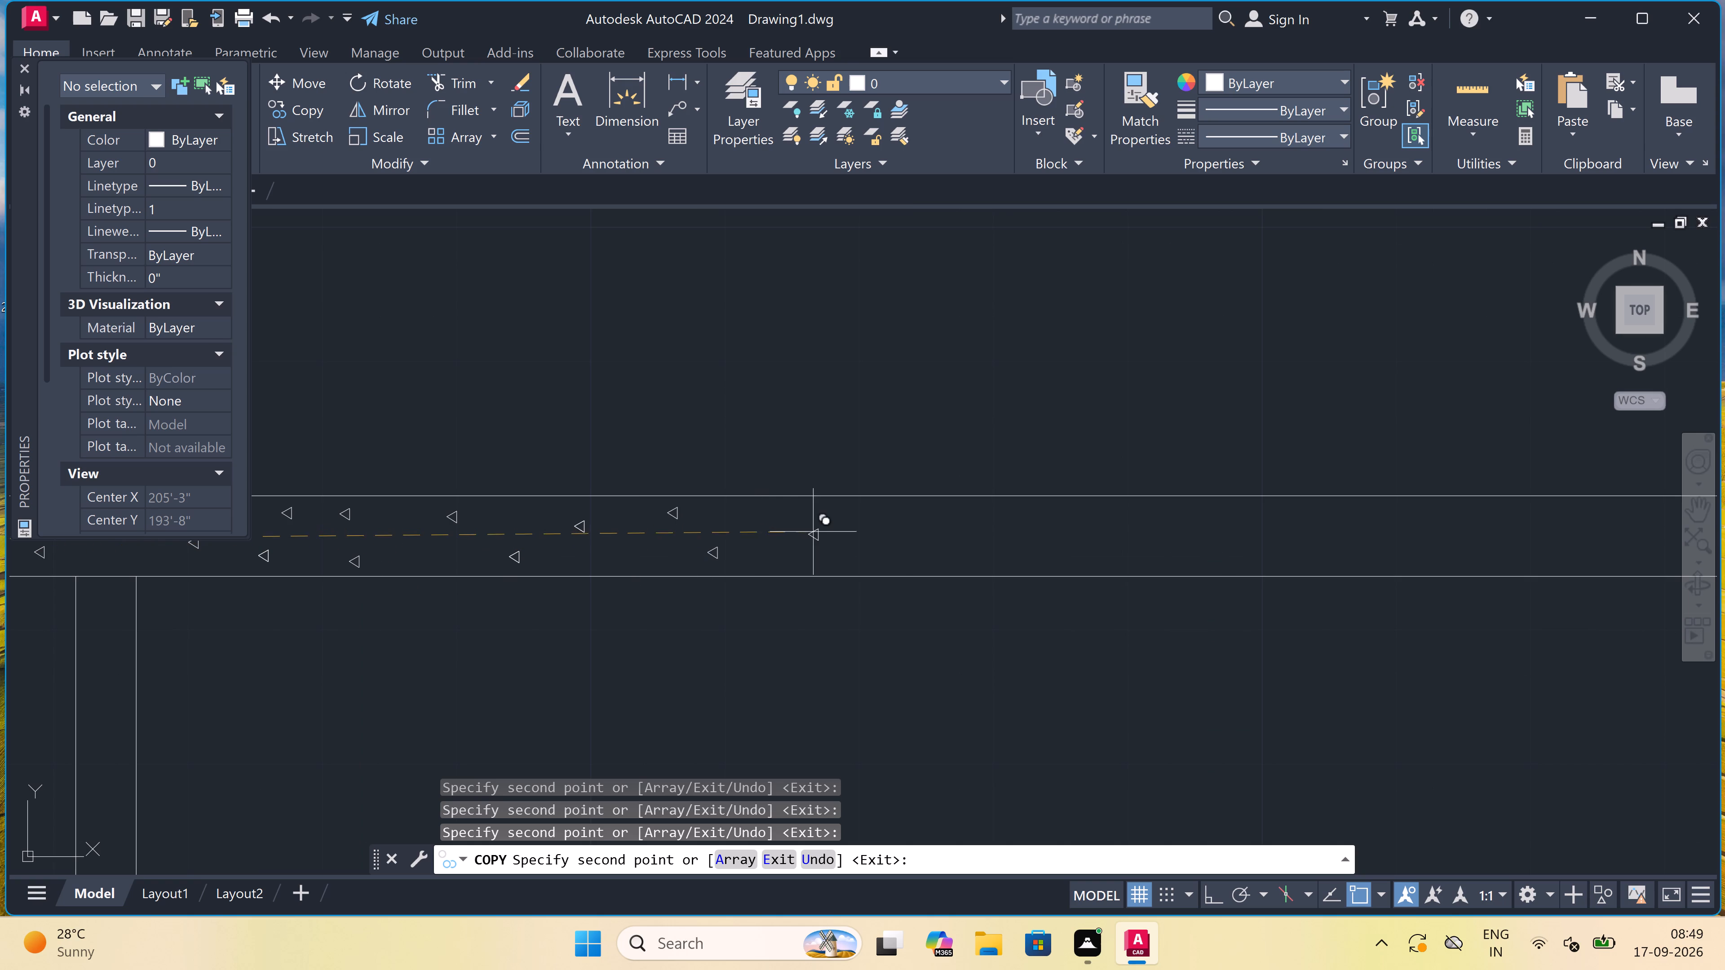
pyautogui.click(852, 513)
pyautogui.click(1070, 507)
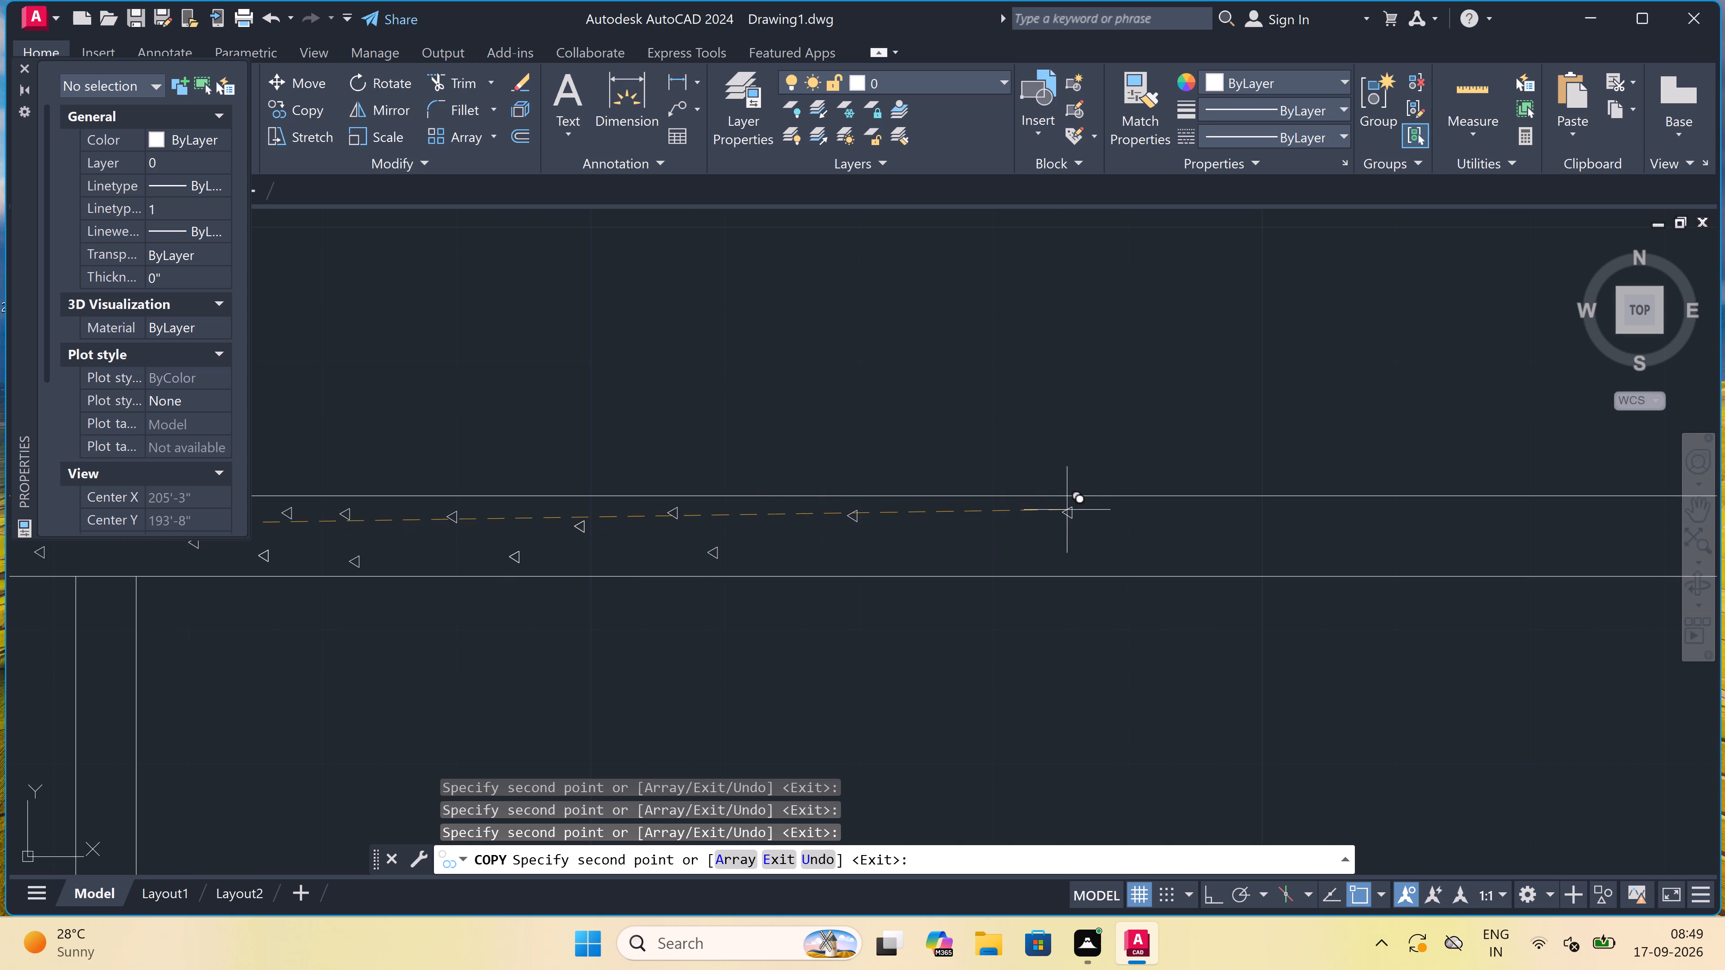
pyautogui.click(994, 549)
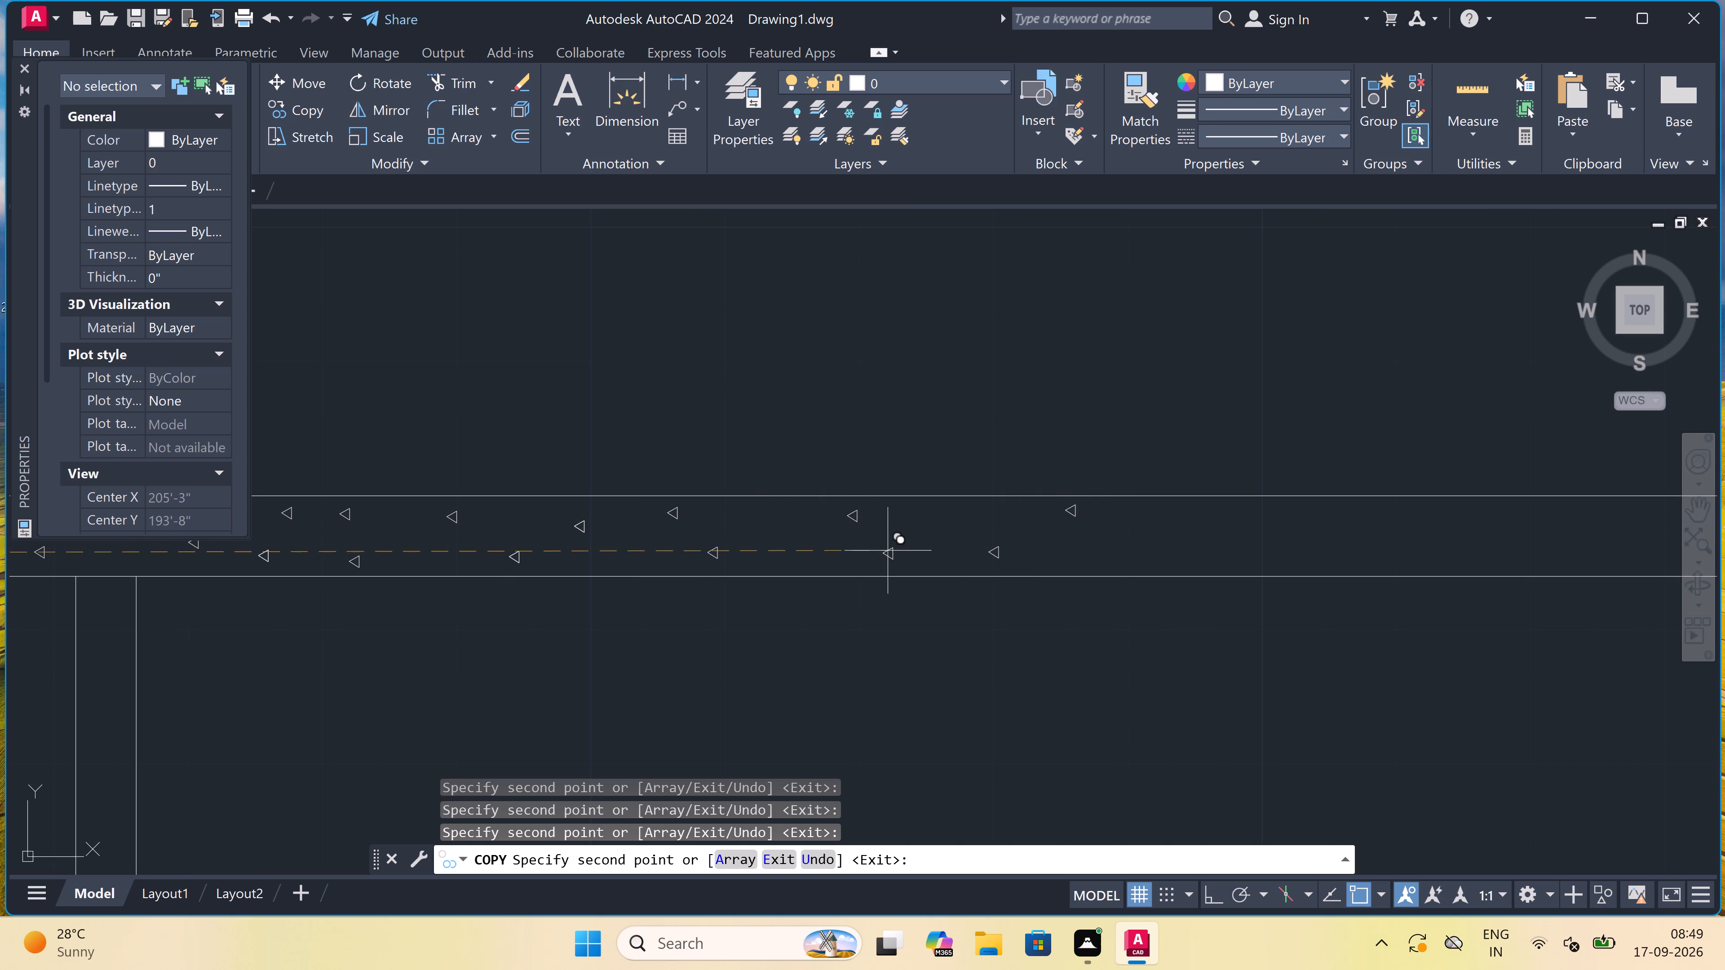
pyautogui.scroll(2, 827, 547)
pyautogui.click(775, 591)
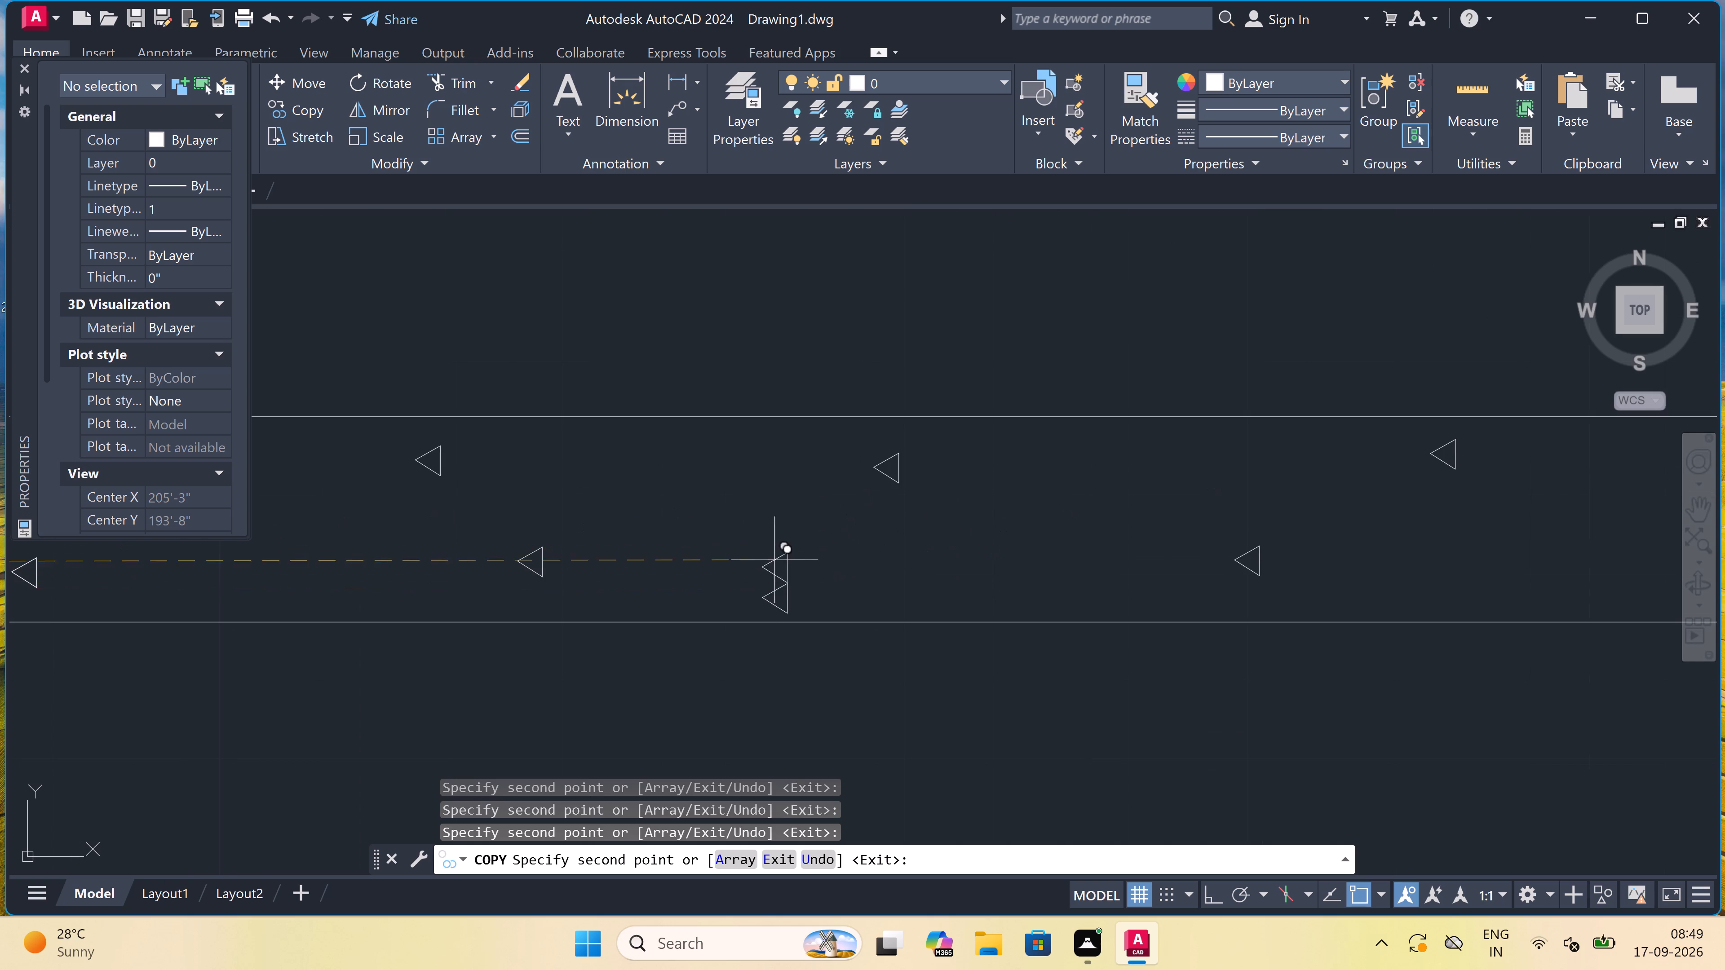
pyautogui.scroll(-4, 771, 539)
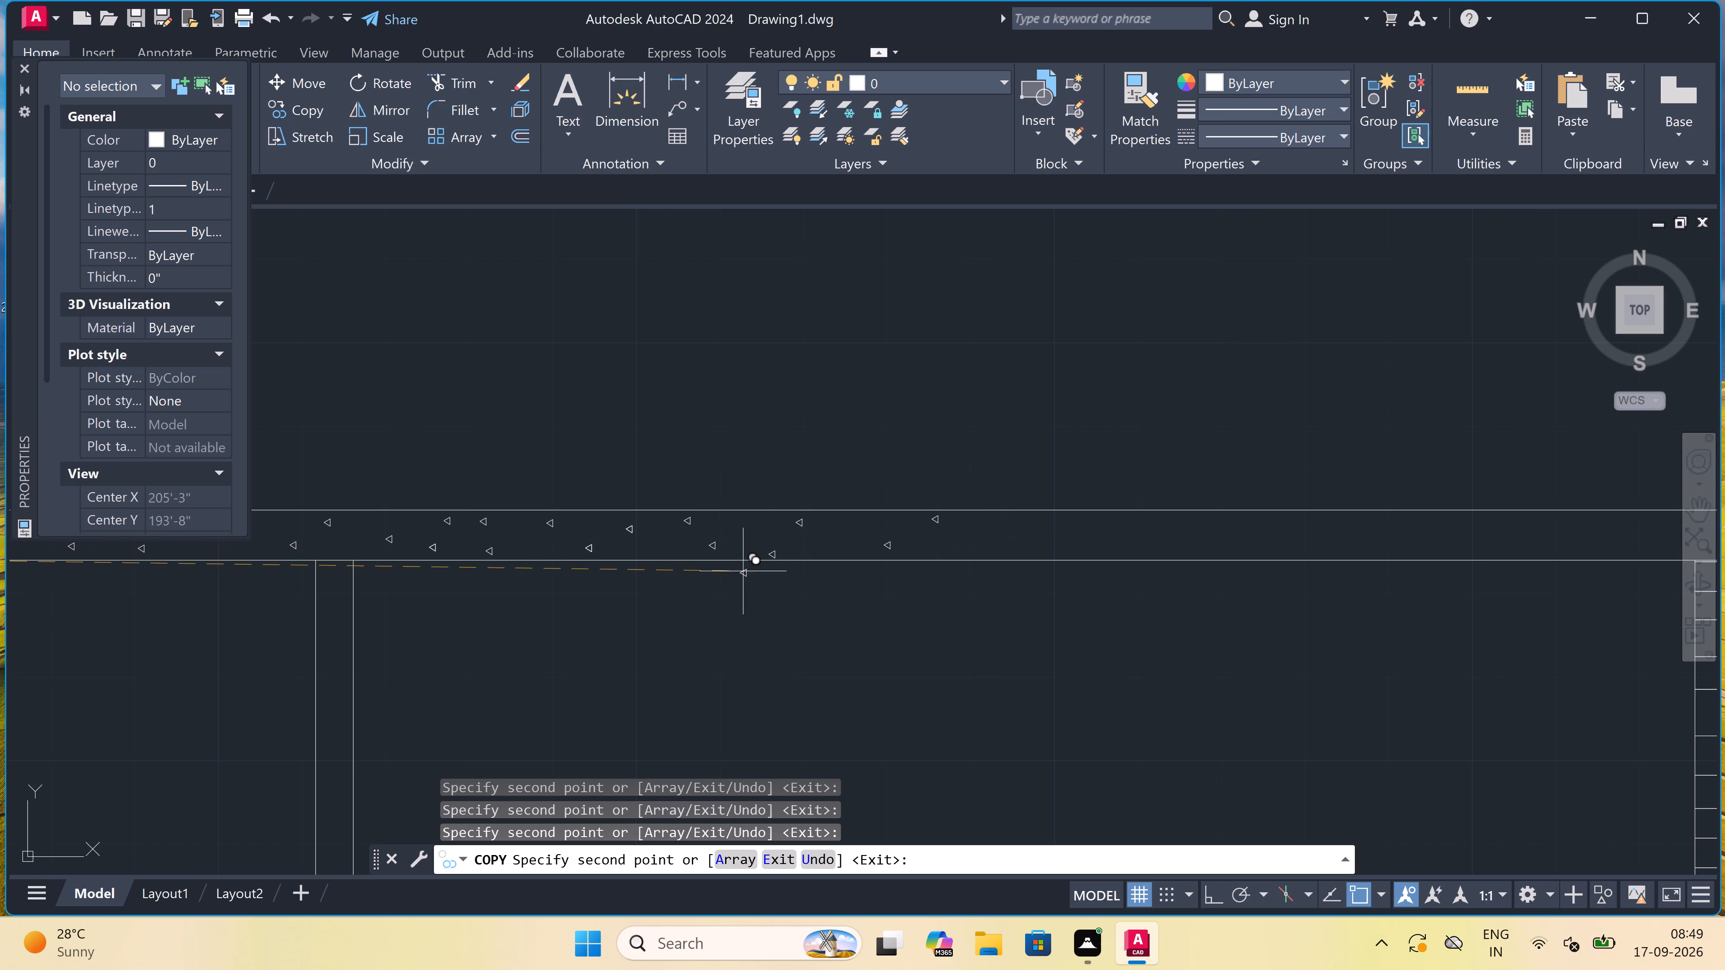
pyautogui.scroll(2, 801, 542)
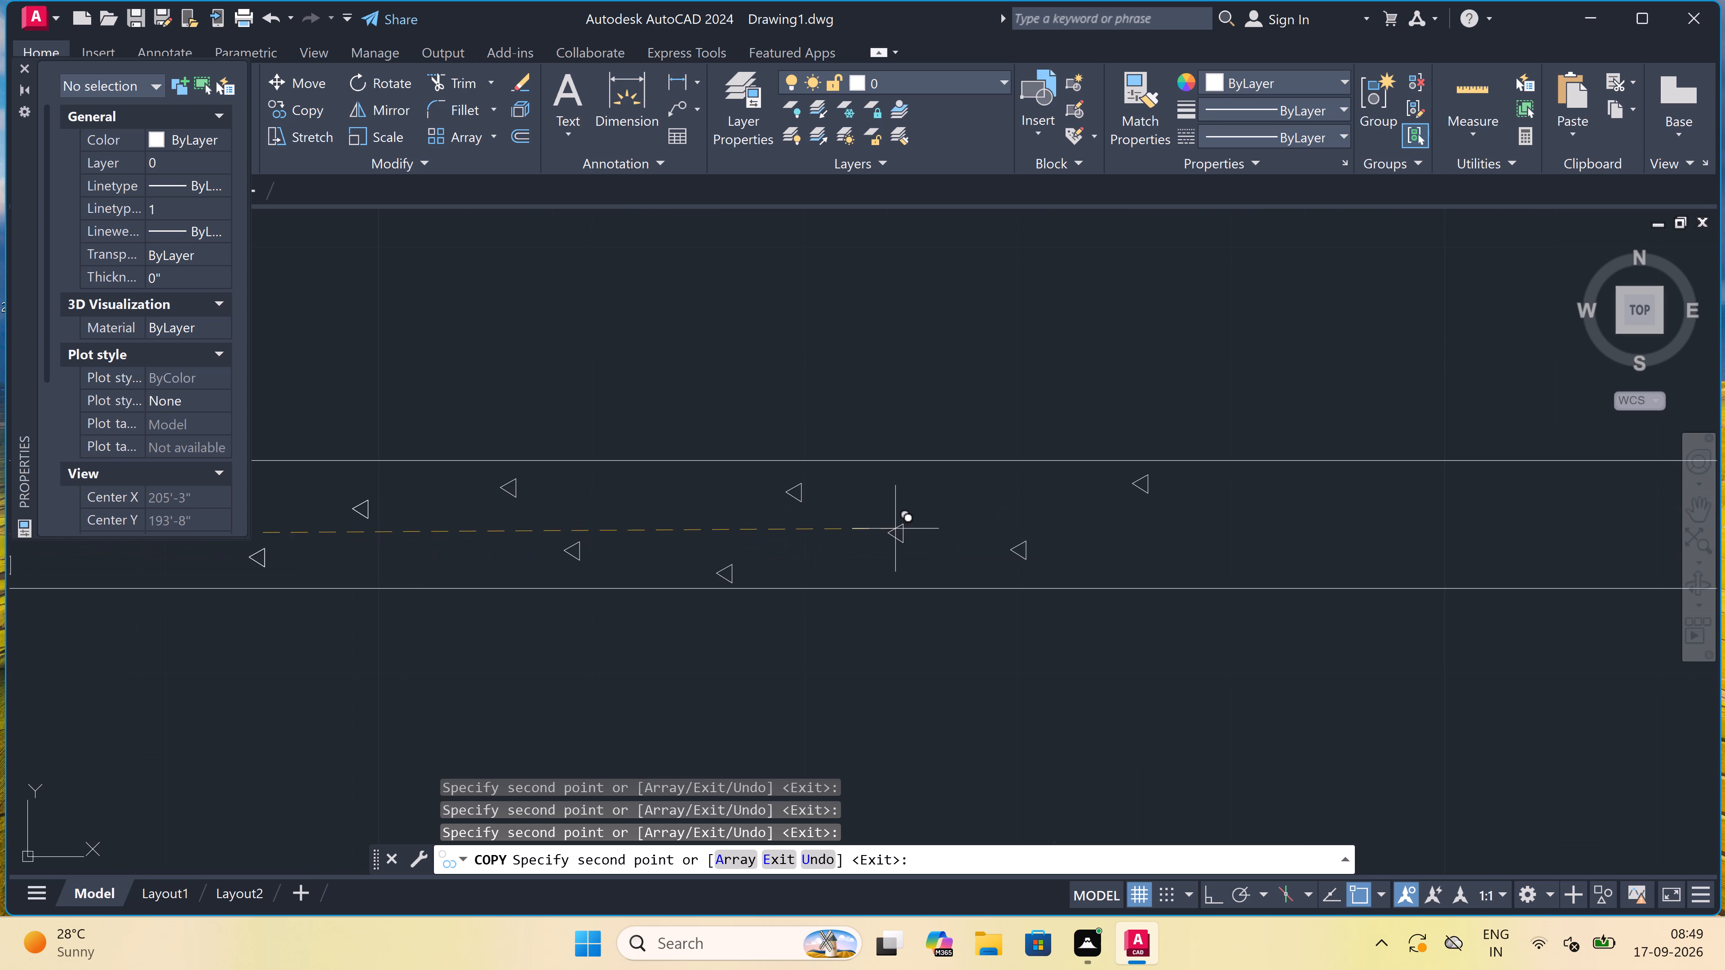
pyautogui.click(899, 524)
# Copy the triangle to four upper and three lower spots along the next stretch of the roof slab.
pyautogui.scroll(-3, 728, 511)
pyautogui.scroll(-2, 863, 511)
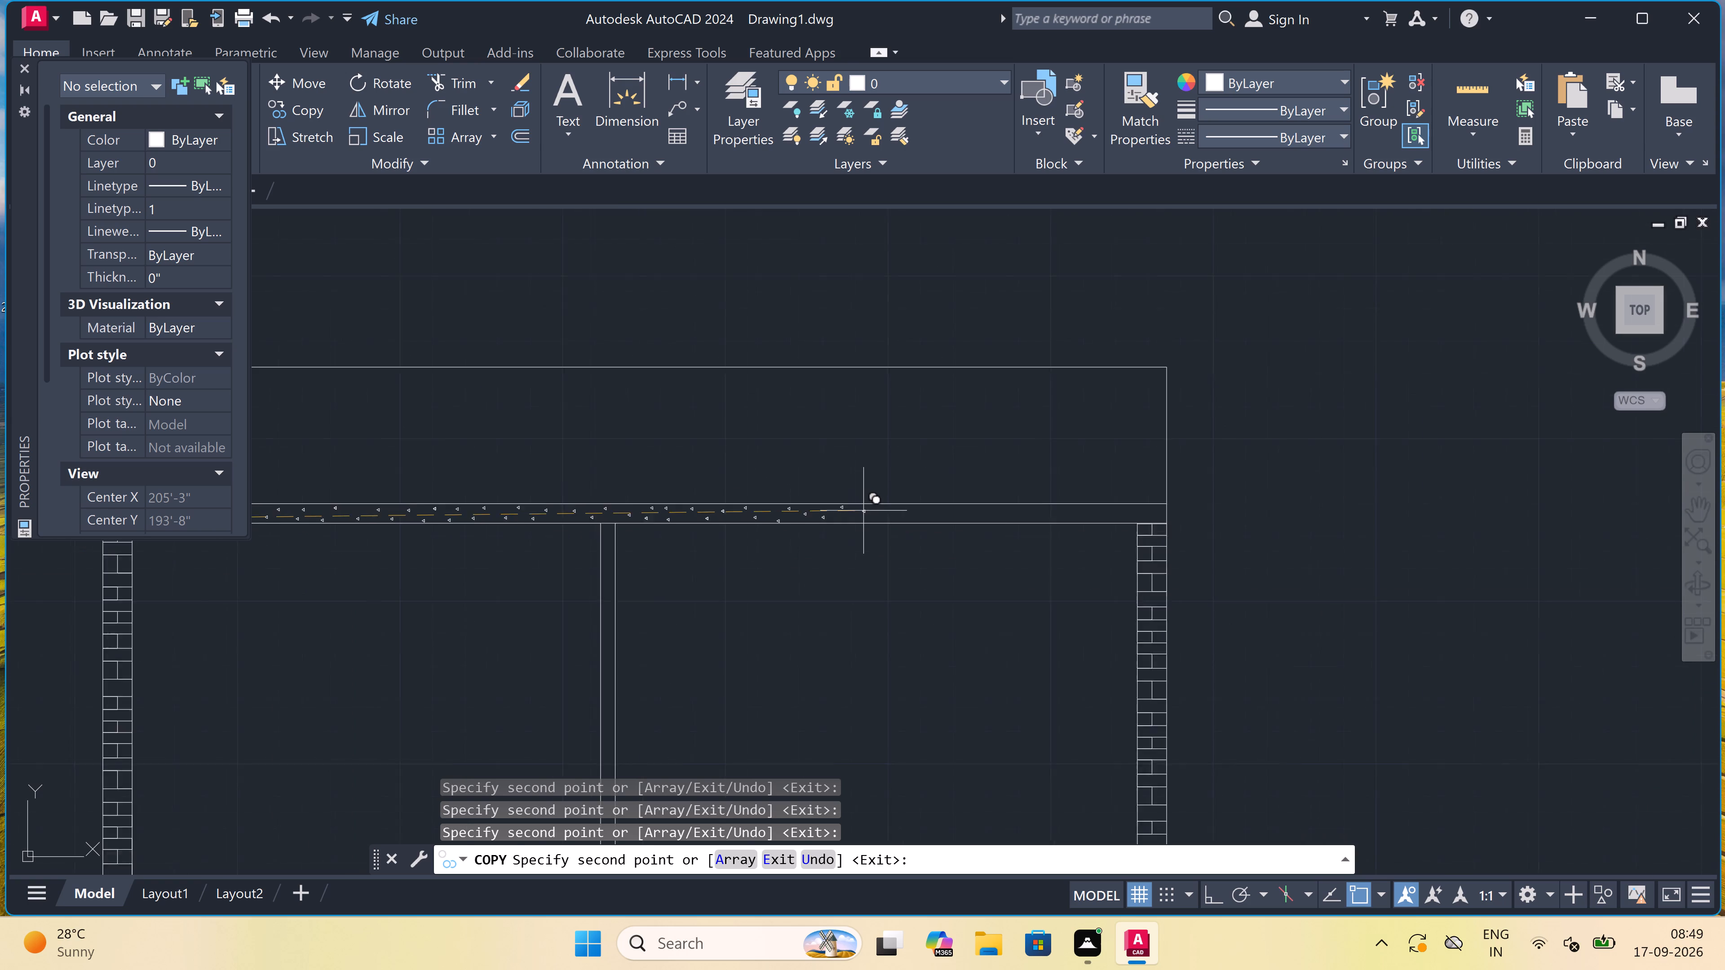
pyautogui.scroll(-1, 866, 511)
pyautogui.scroll(4, 876, 514)
pyautogui.scroll(2, 839, 483)
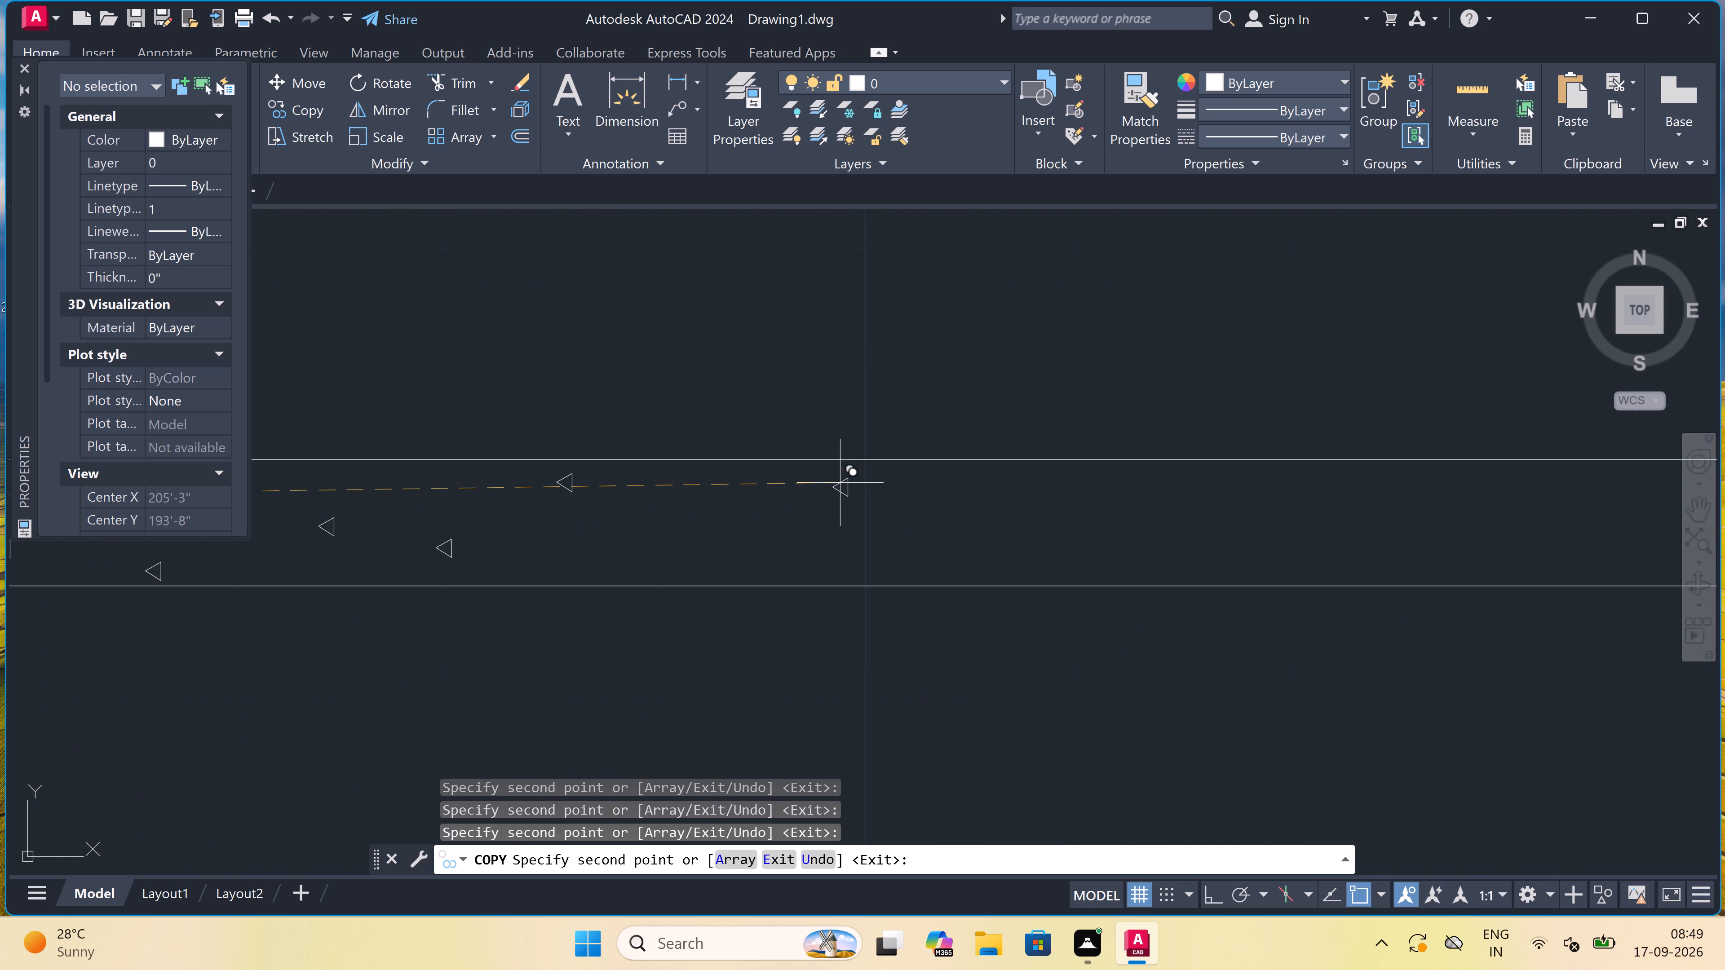
pyautogui.click(831, 486)
pyautogui.moveTo(833, 487); pyautogui.dragTo(843, 489)
pyautogui.click(1034, 489)
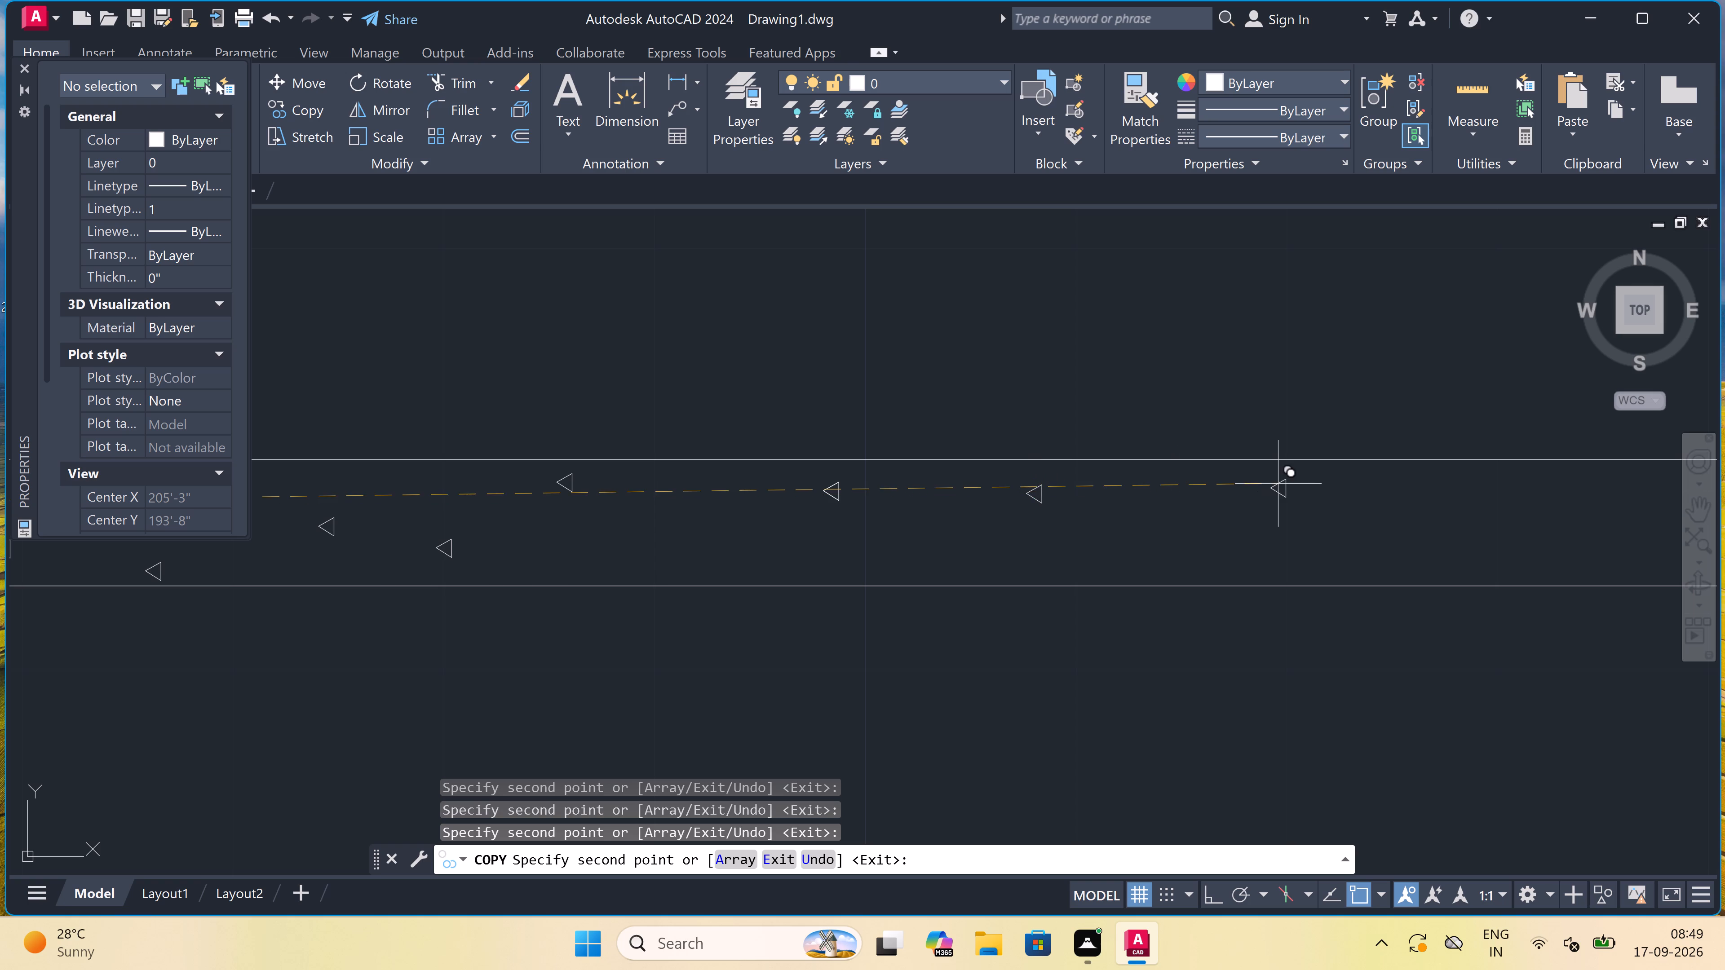
pyautogui.click(1283, 482)
pyautogui.click(1188, 540)
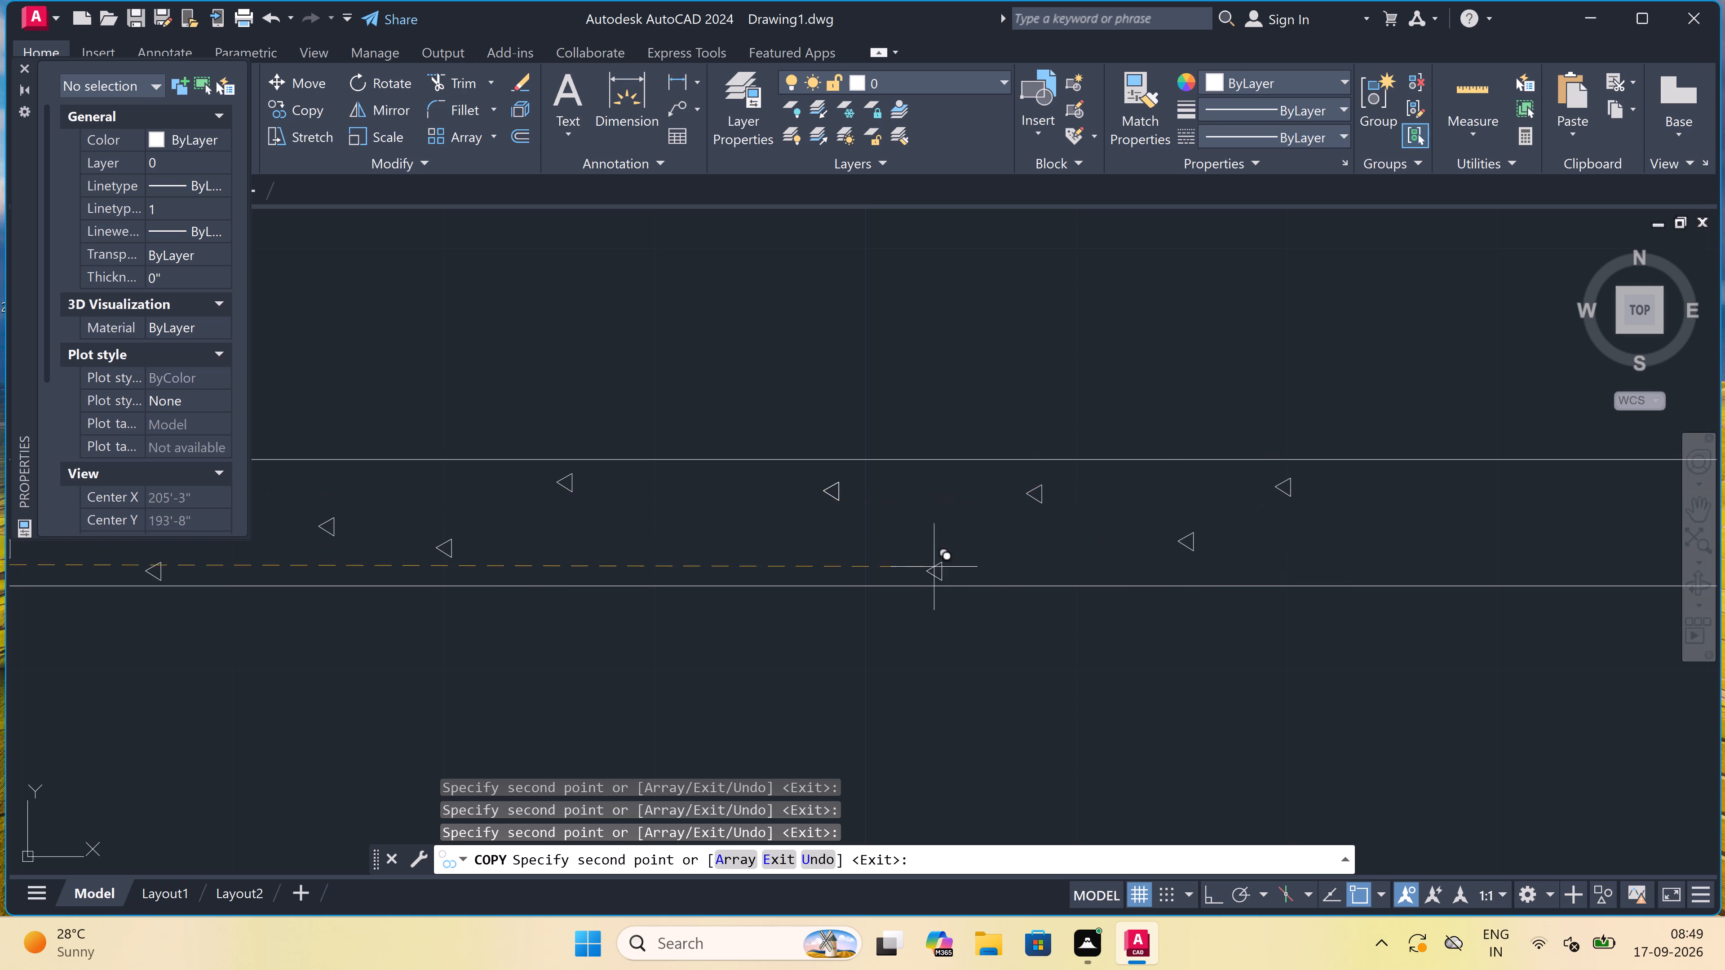
pyautogui.click(932, 551)
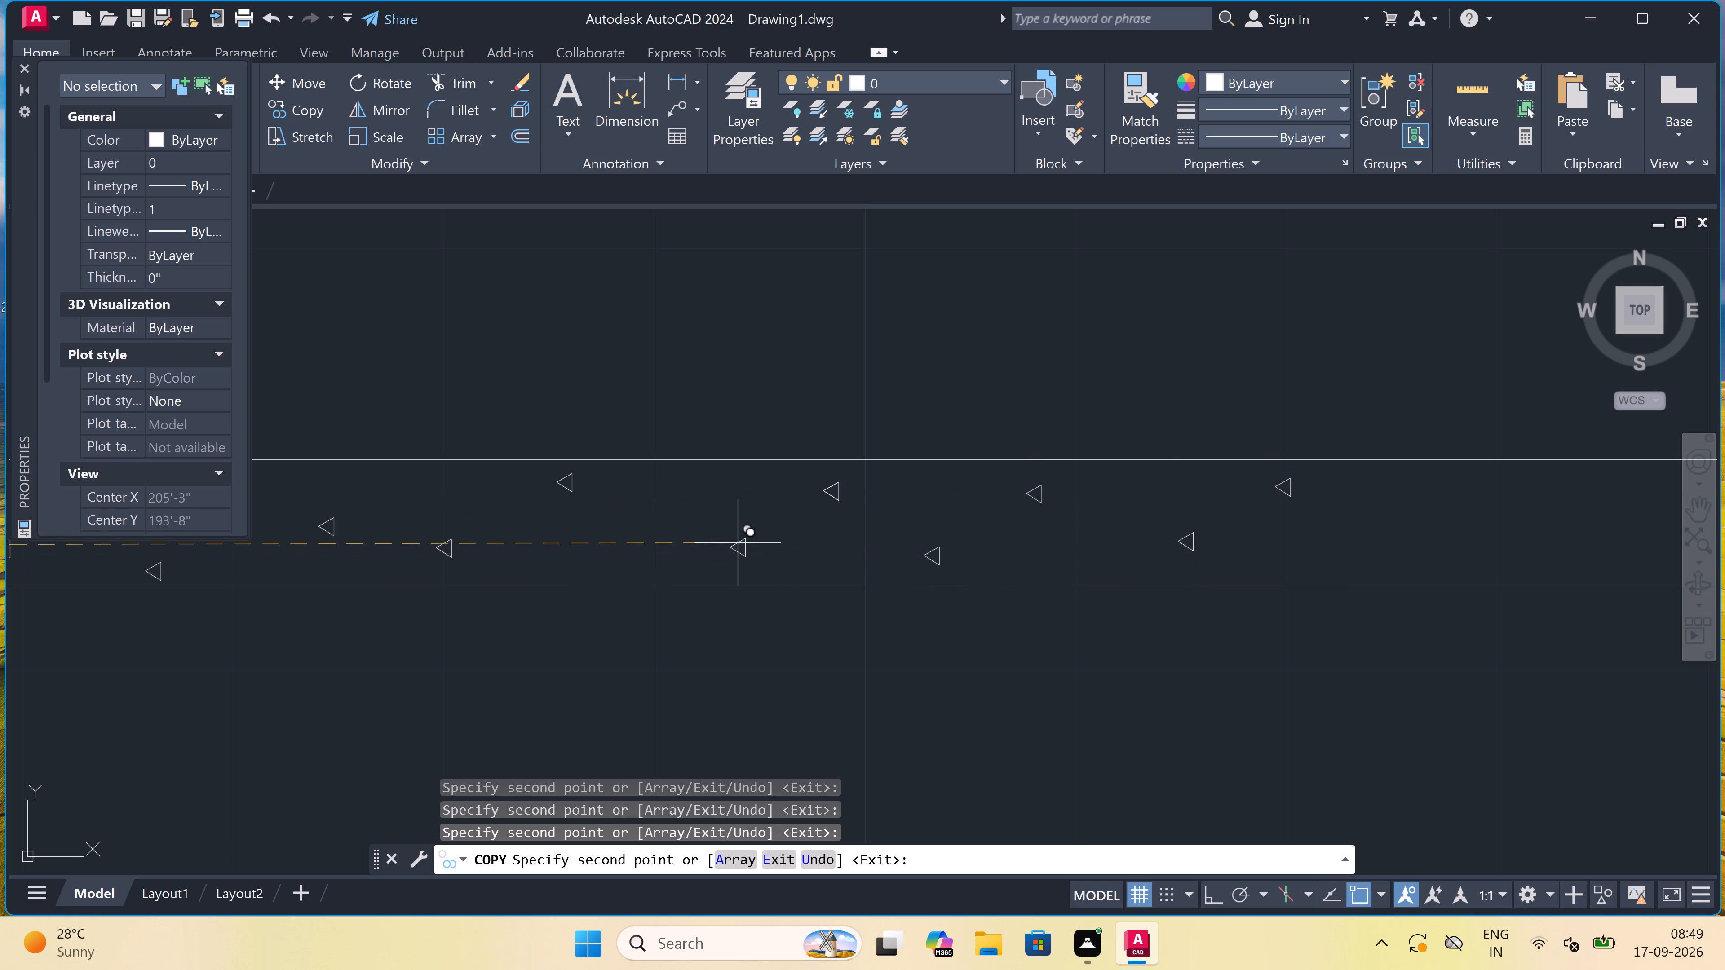
pyautogui.click(686, 554)
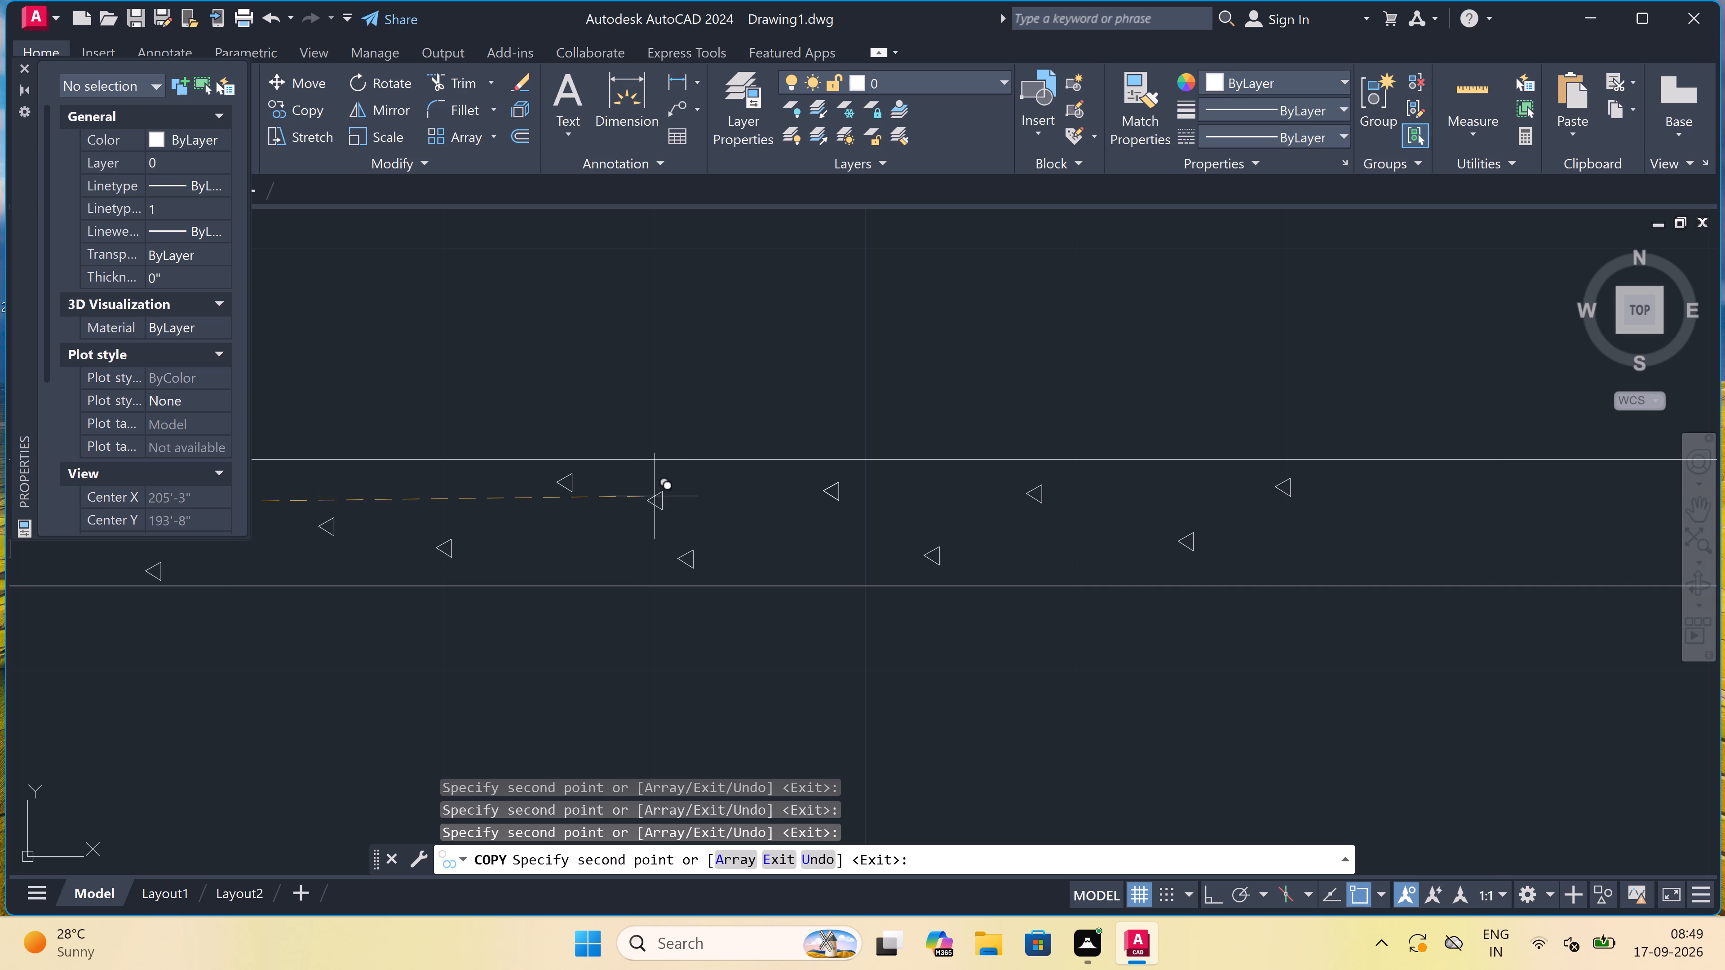
pyautogui.doubleClick(668, 492)
# Copy the triangle to one lower and three upper spots in the roof slab, approaching the right brick wall.
pyautogui.scroll(-4, 669, 492)
pyautogui.scroll(3, 763, 495)
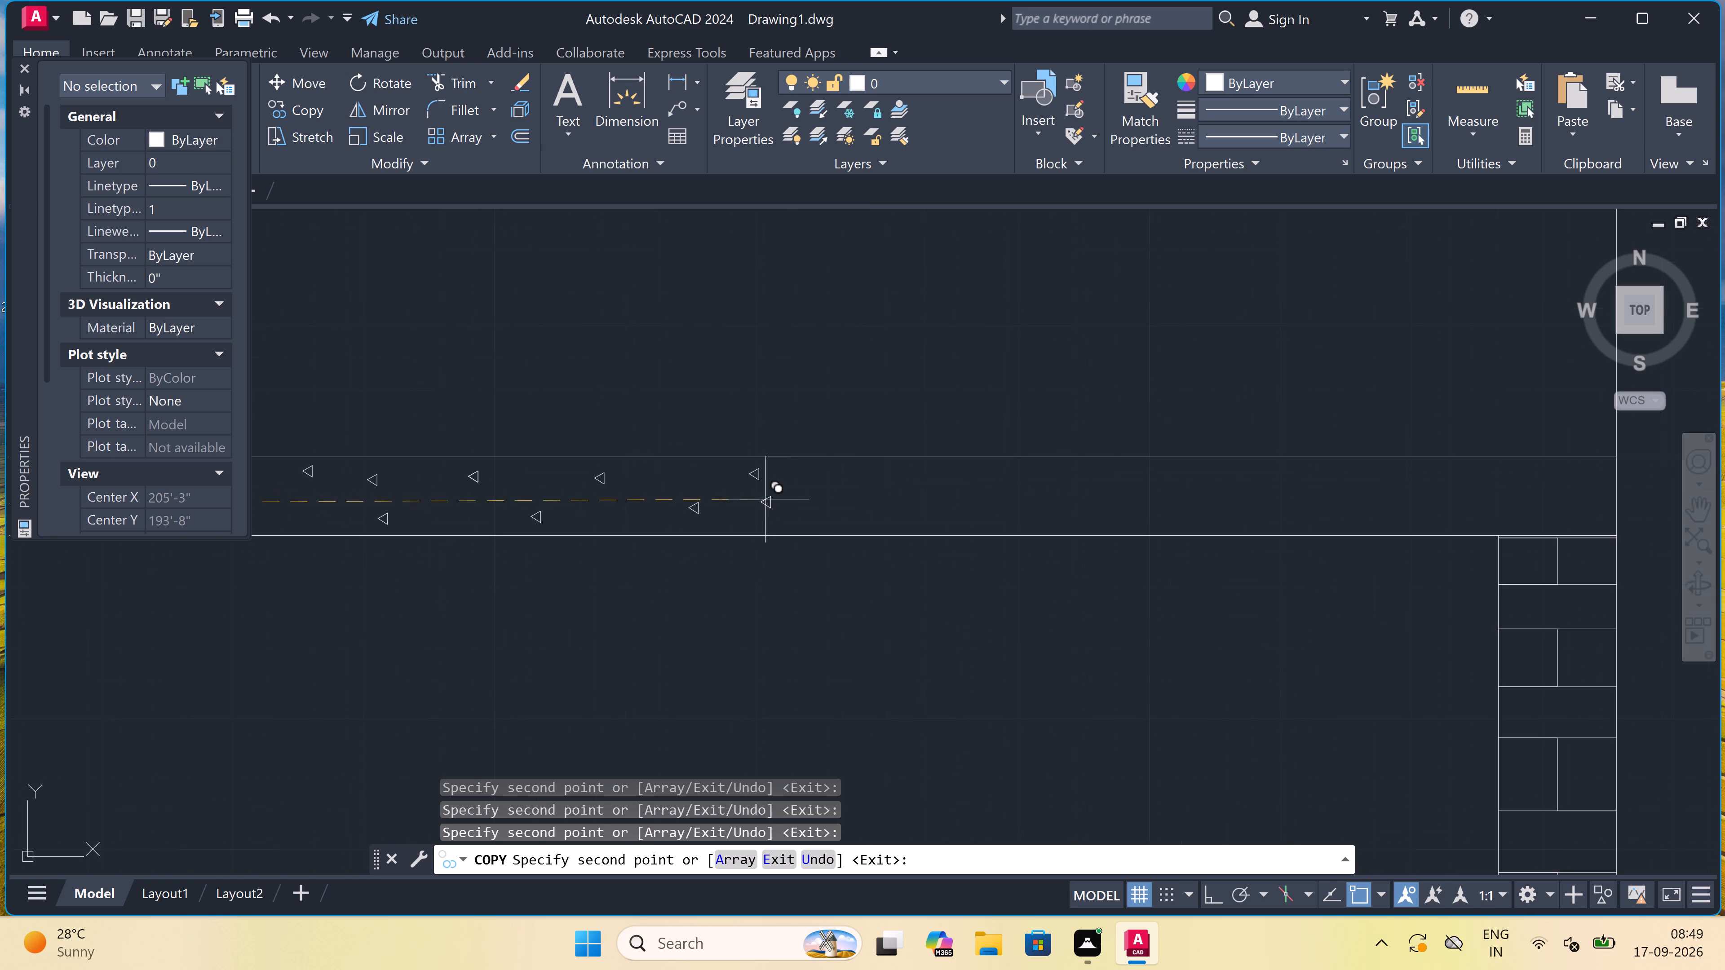
pyautogui.click(830, 506)
pyautogui.moveTo(928, 482); pyautogui.dragTo(930, 482)
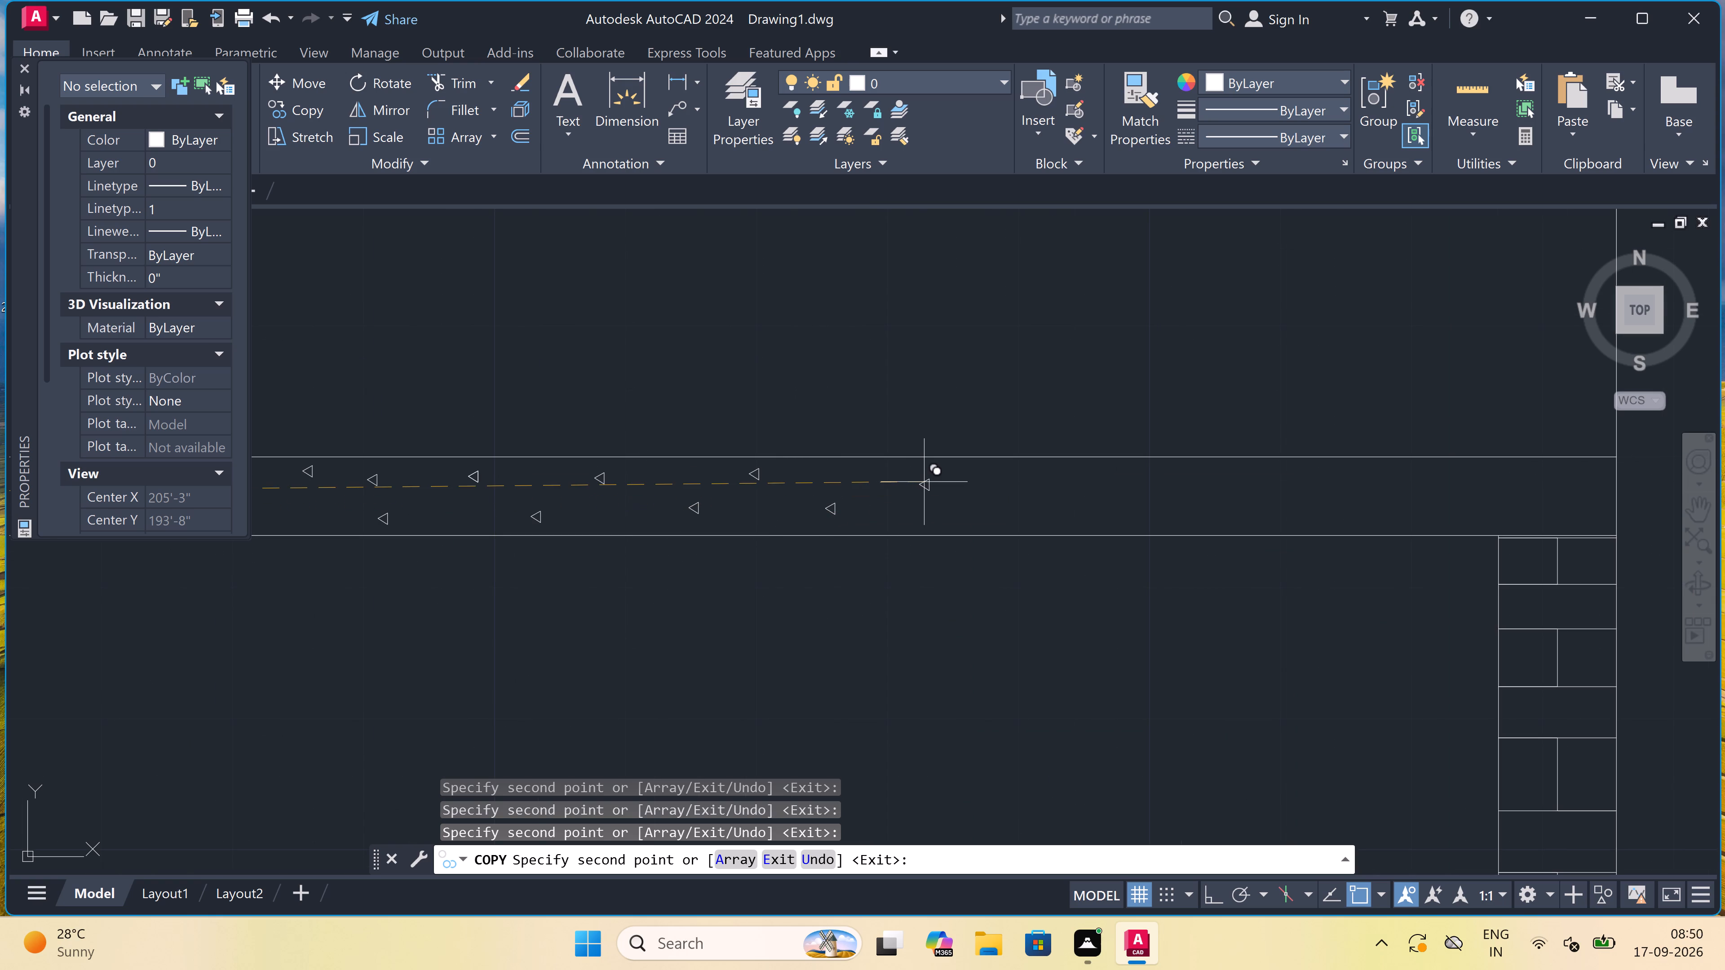
pyautogui.moveTo(930, 482); pyautogui.dragTo(958, 482)
pyautogui.moveTo(1054, 480); pyautogui.dragTo(1066, 480)
pyautogui.click(1212, 479)
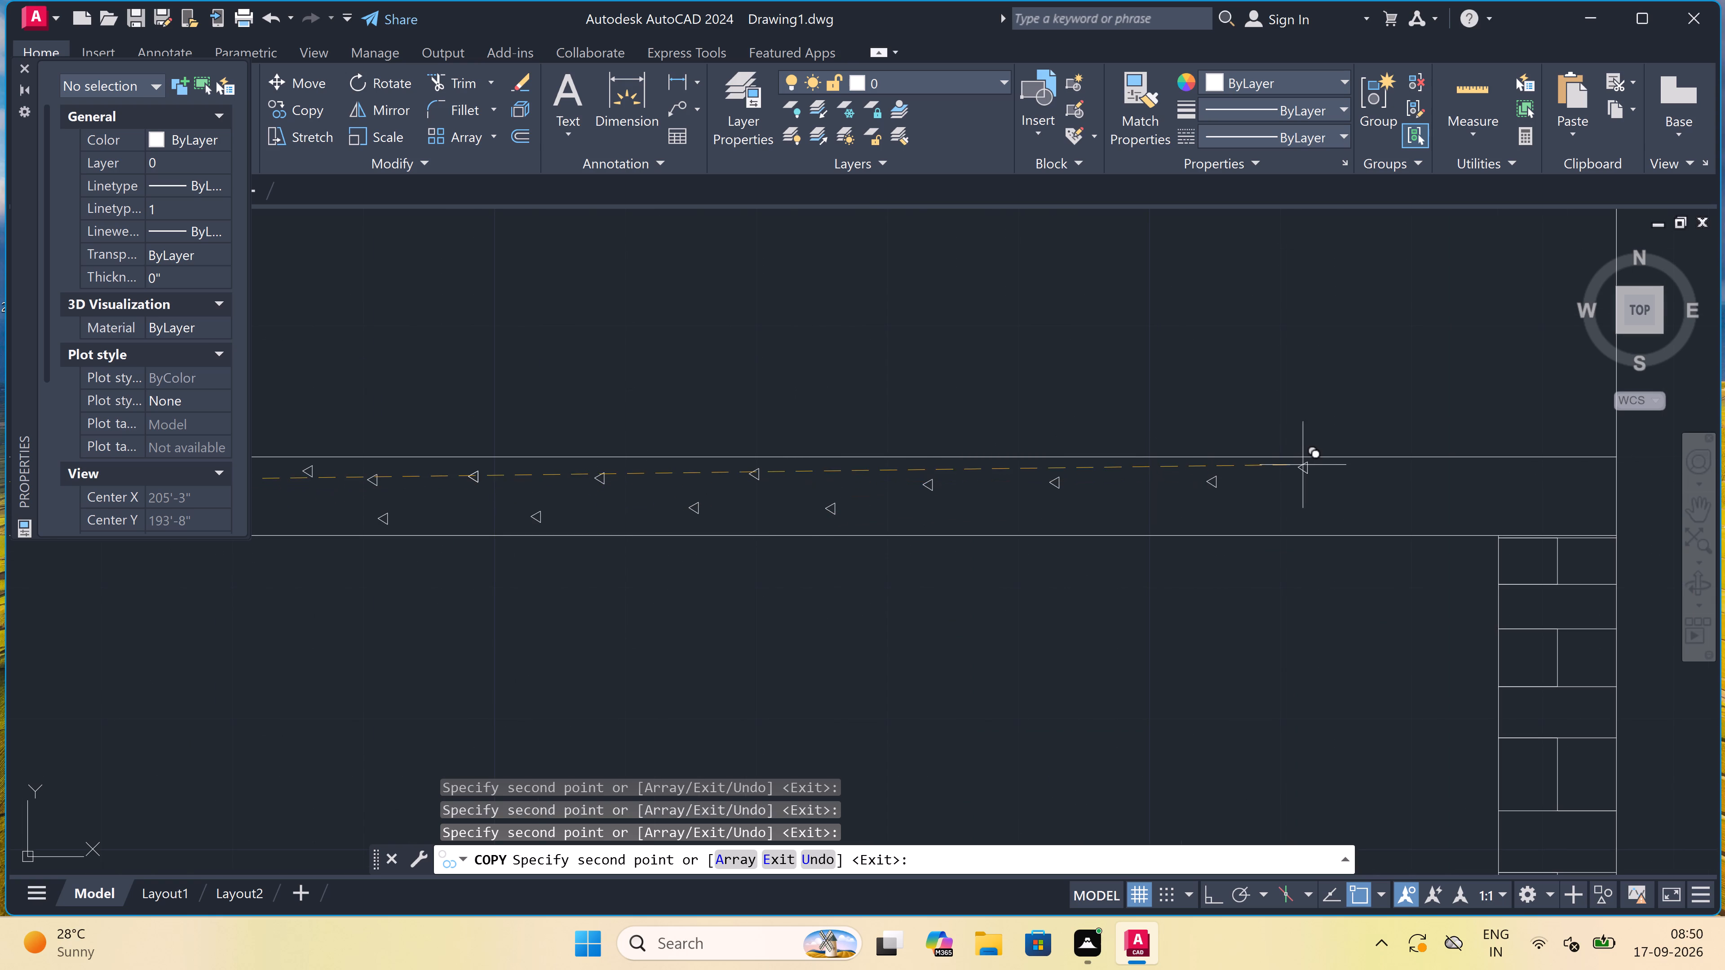
# Copy the triangle to three upper and two lower spots at the roof slab's right end, beside and above the brick wall.
pyautogui.moveTo(1384, 492); pyautogui.dragTo(1393, 490)
pyautogui.click(1498, 485)
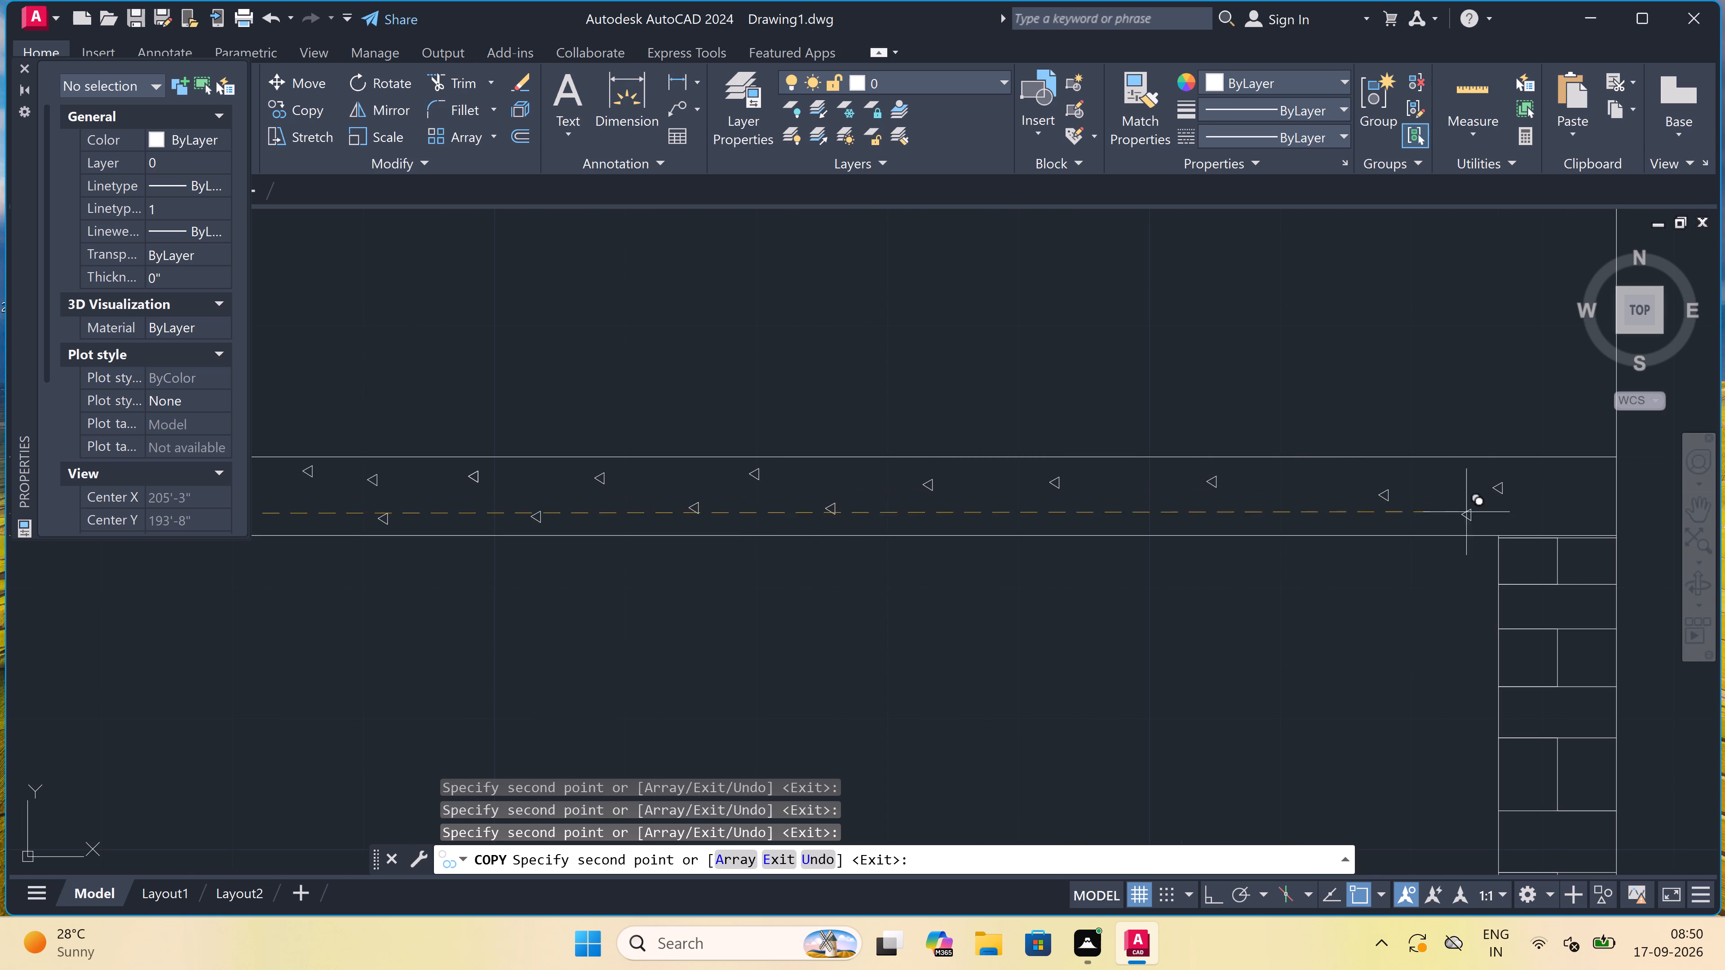
pyautogui.click(1449, 513)
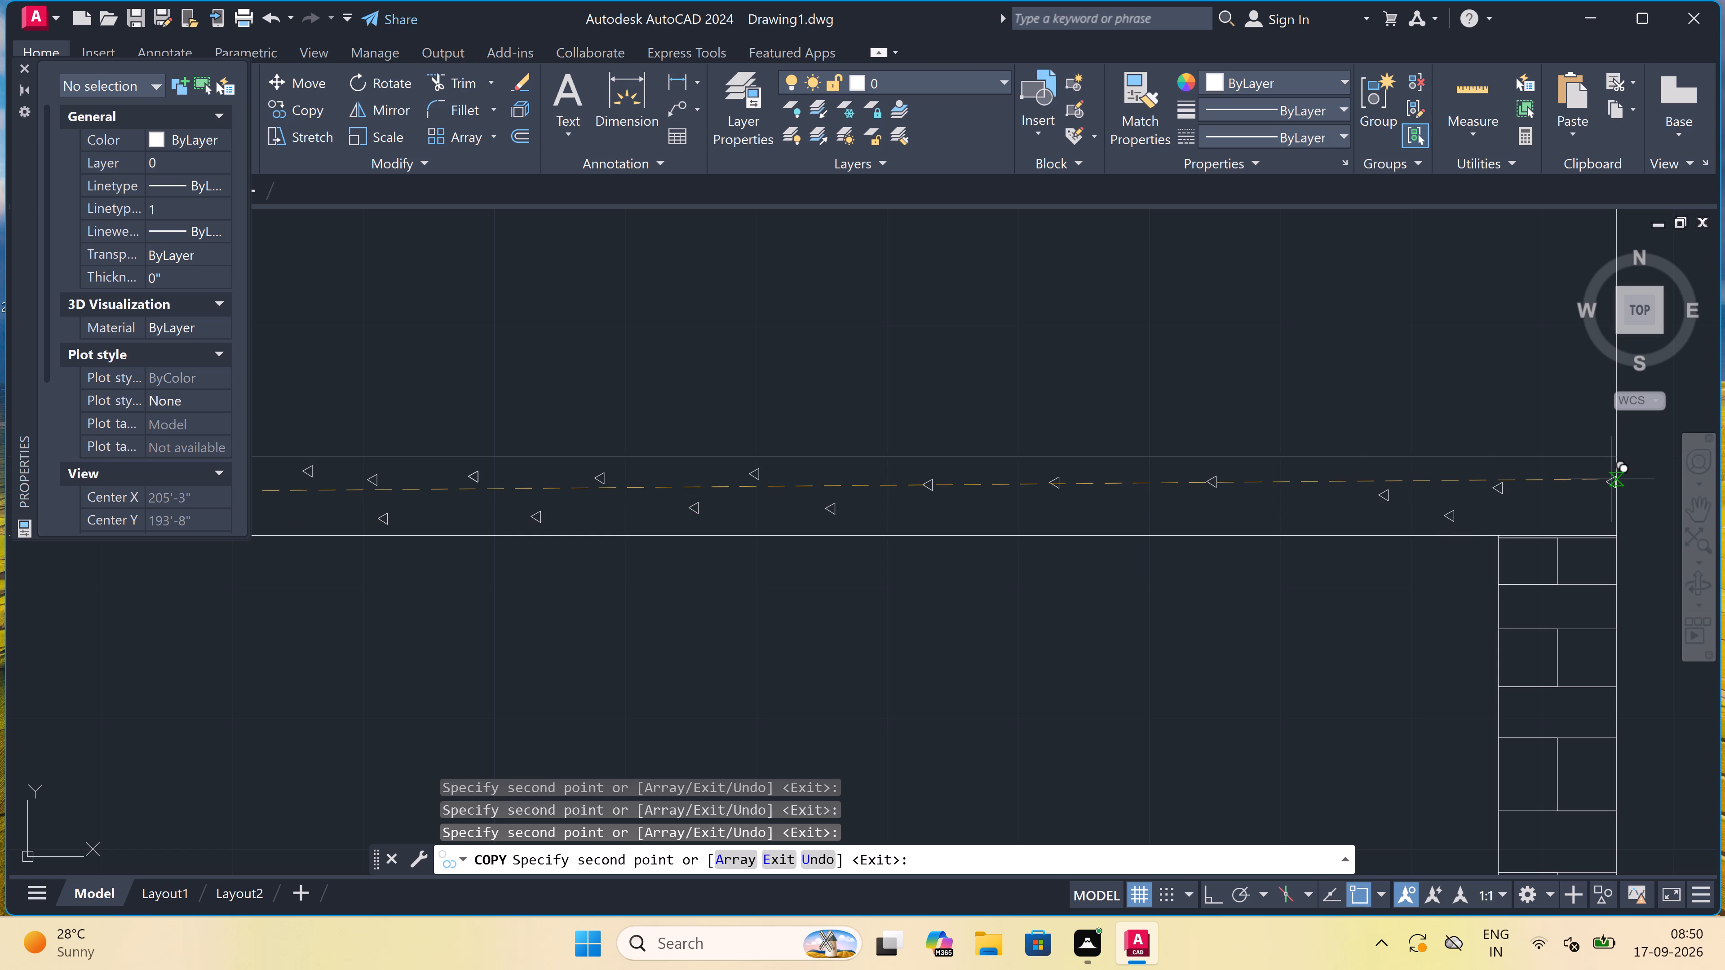
pyautogui.click(1575, 468)
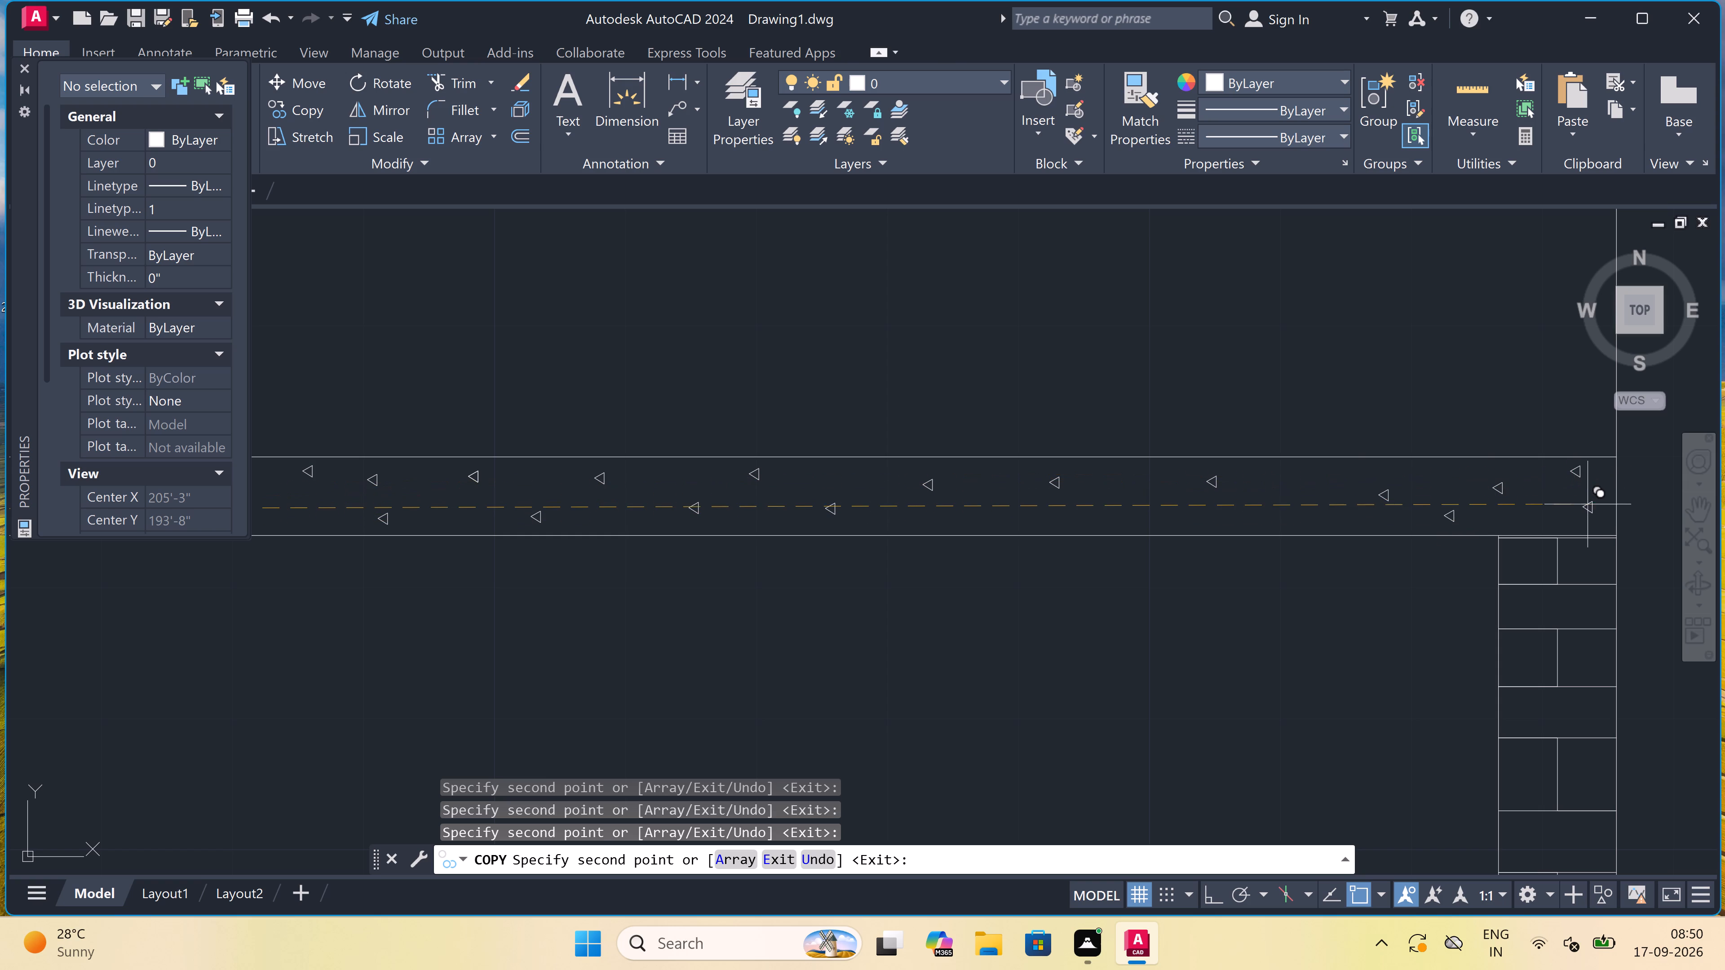
pyautogui.scroll(2, 1588, 504)
pyautogui.click(1584, 516)
# Fill the lower gaps before the roof slab's right end with three more triangle copies and finish copying.
pyautogui.scroll(-4, 1340, 503)
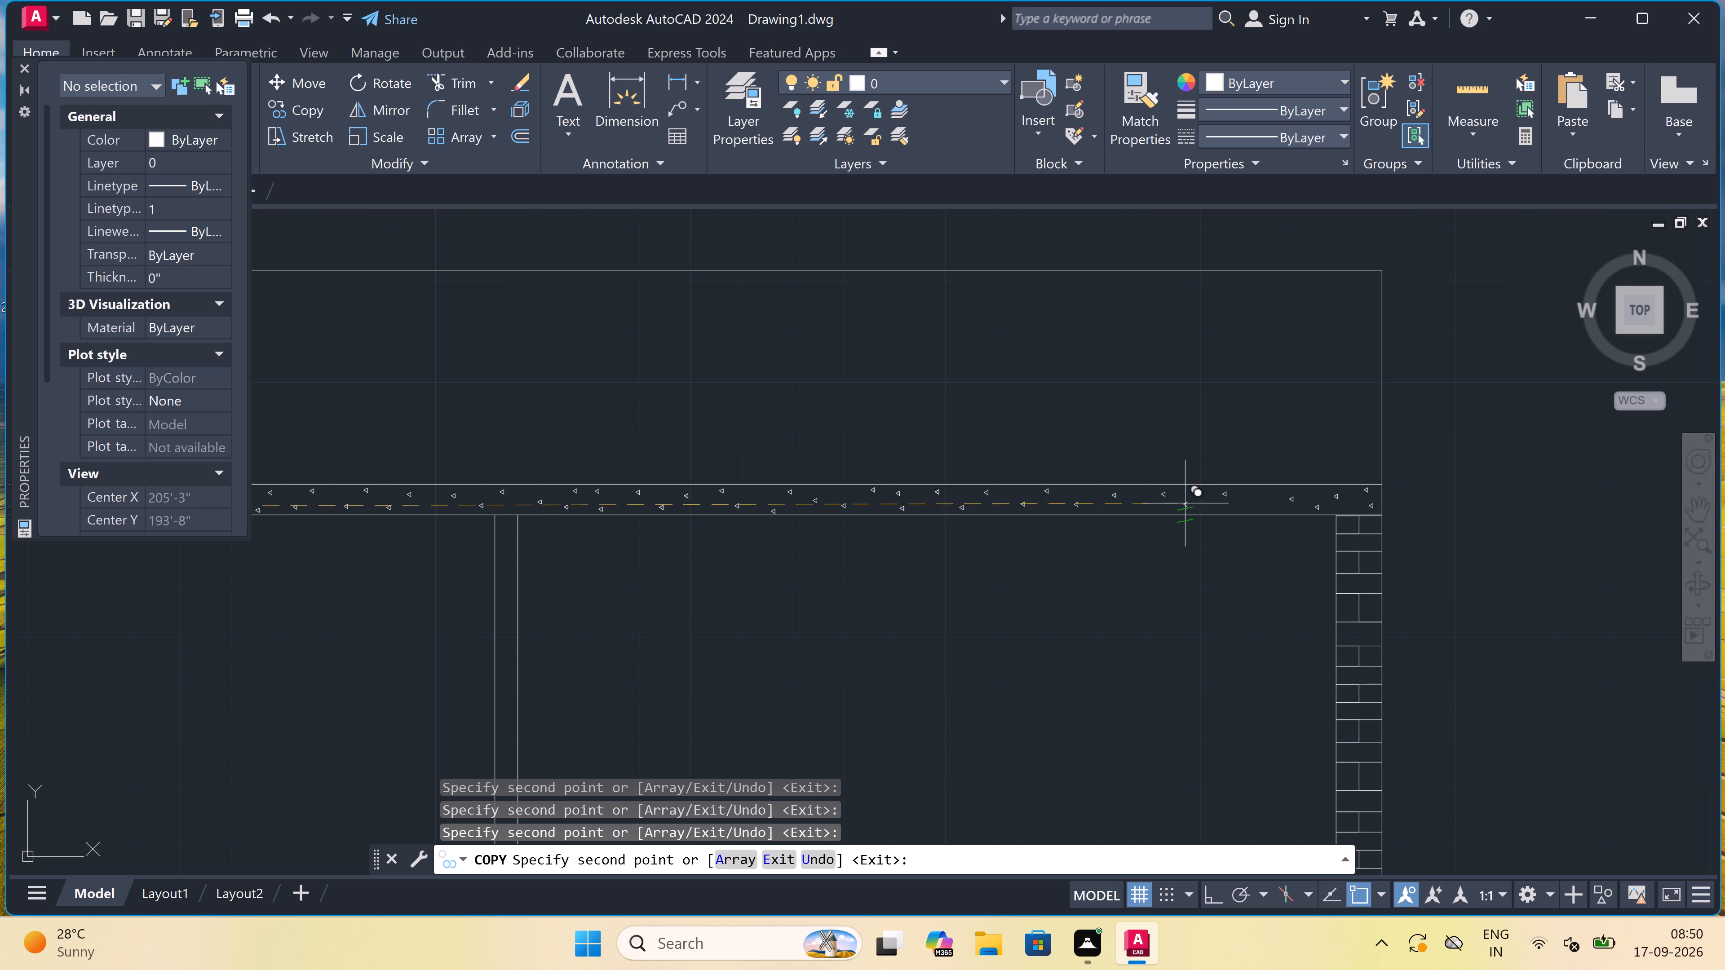
pyautogui.scroll(4, 1122, 501)
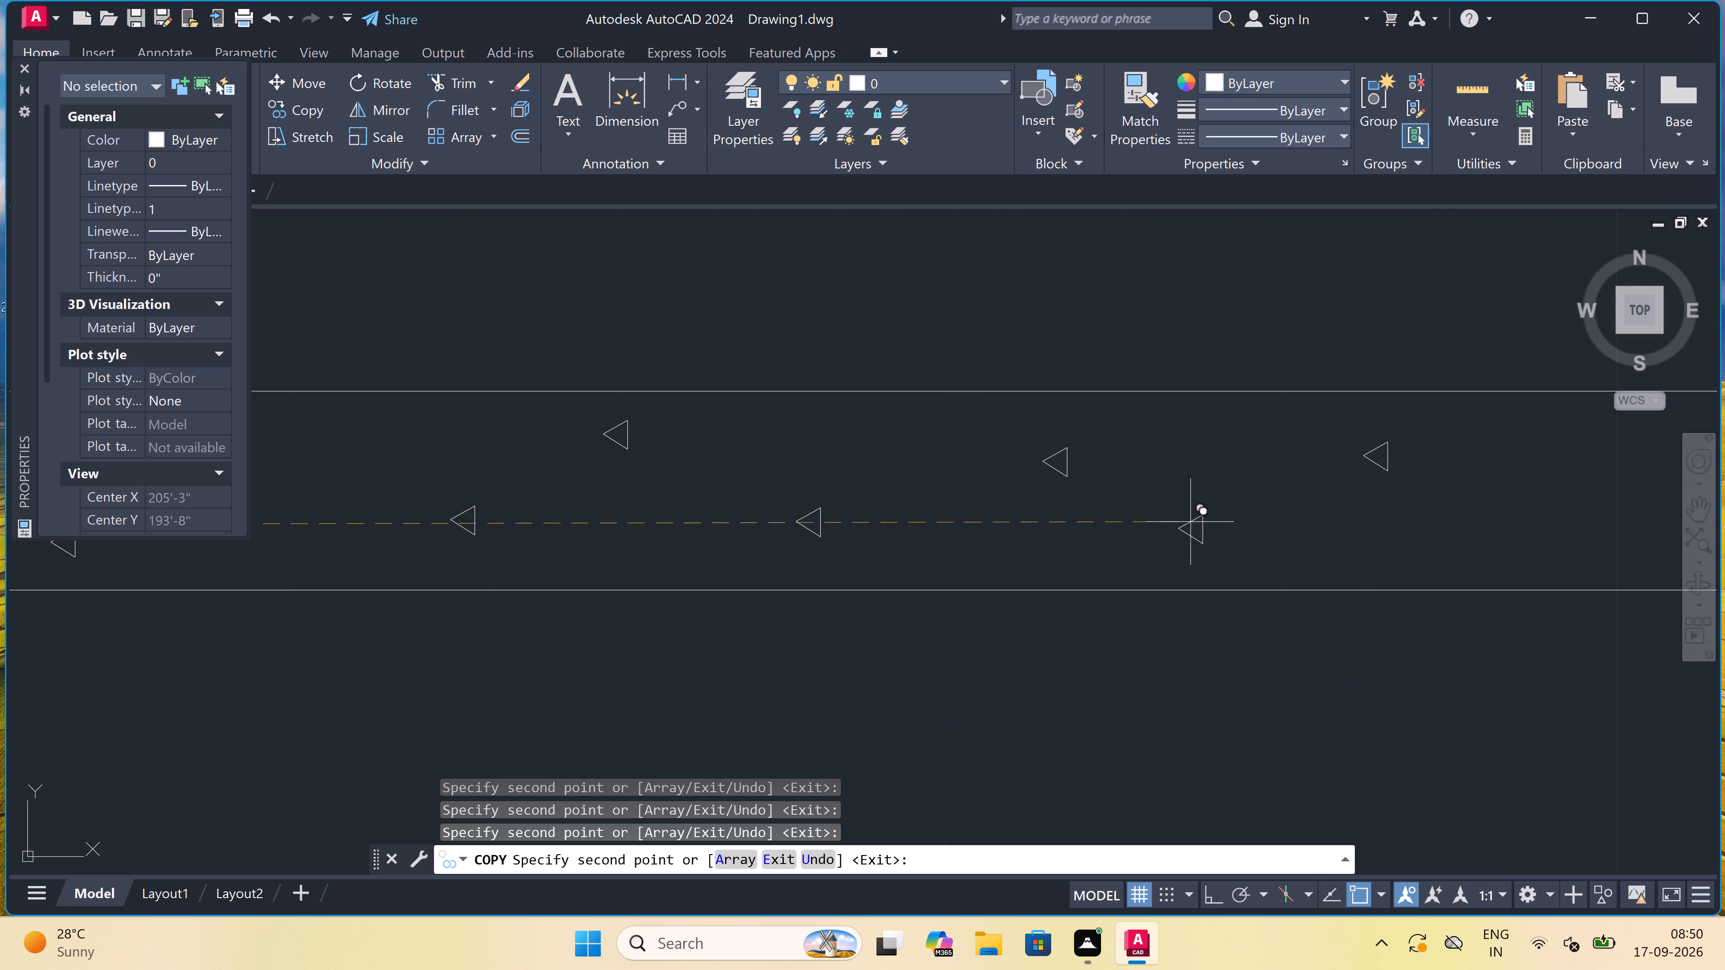
pyautogui.click(1237, 549)
pyautogui.scroll(-5, 696, 529)
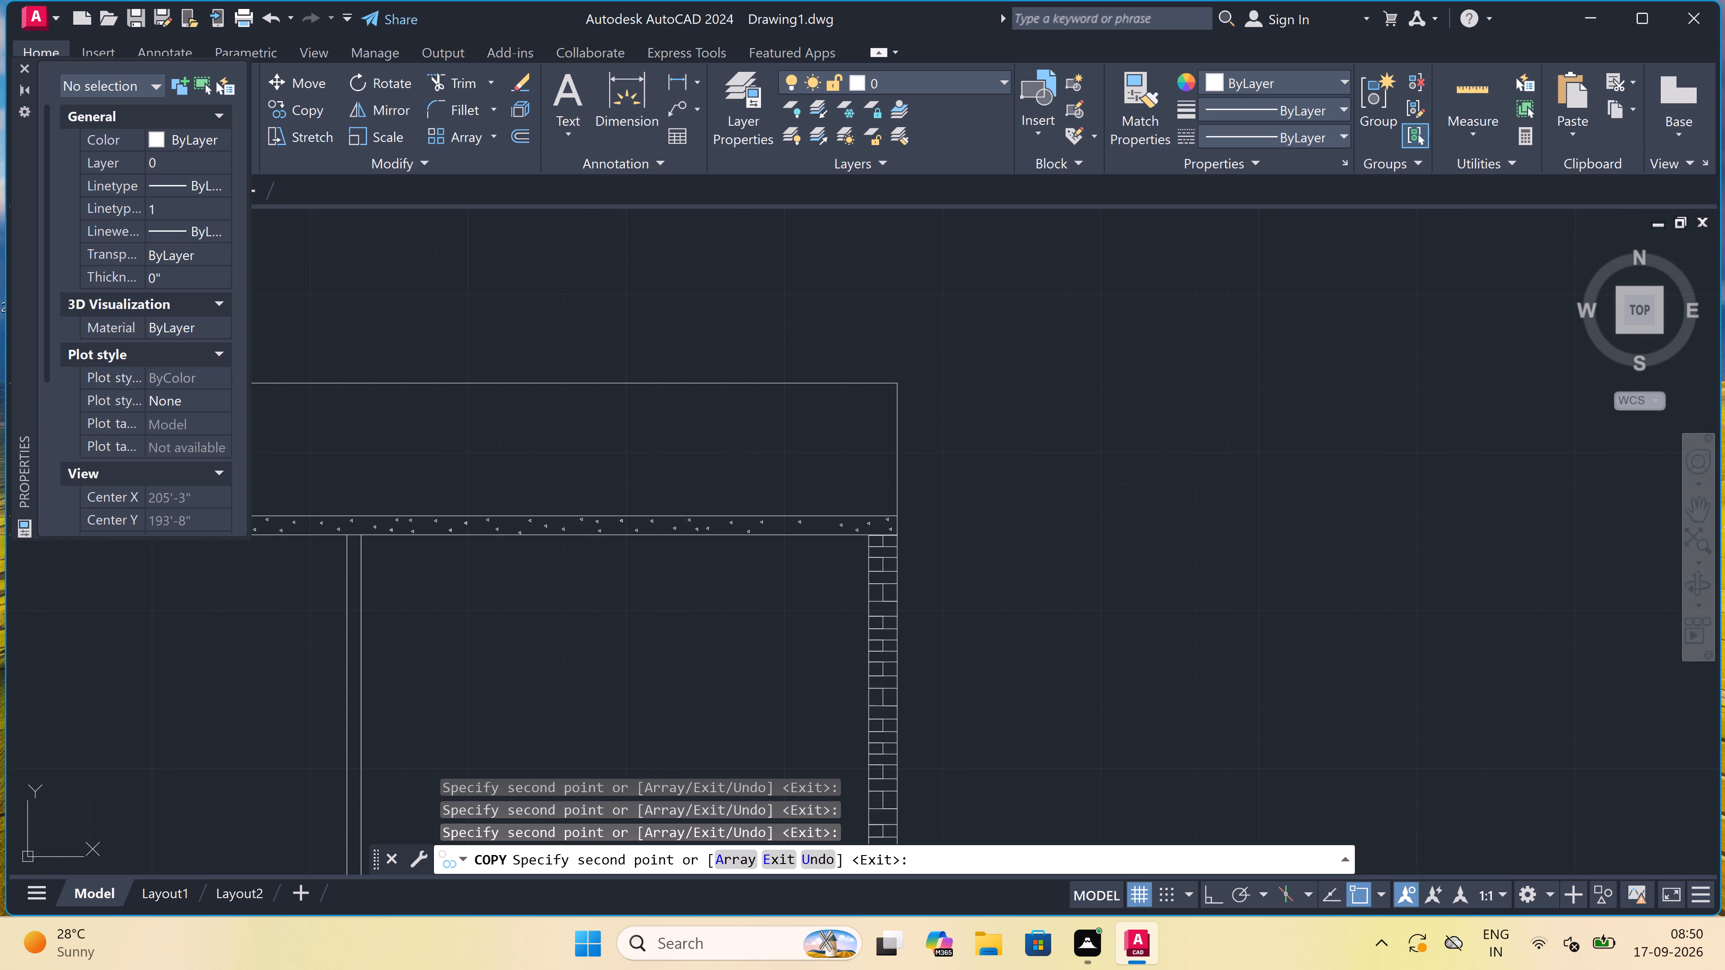
pyautogui.scroll(4, 798, 528)
pyautogui.click(934, 529)
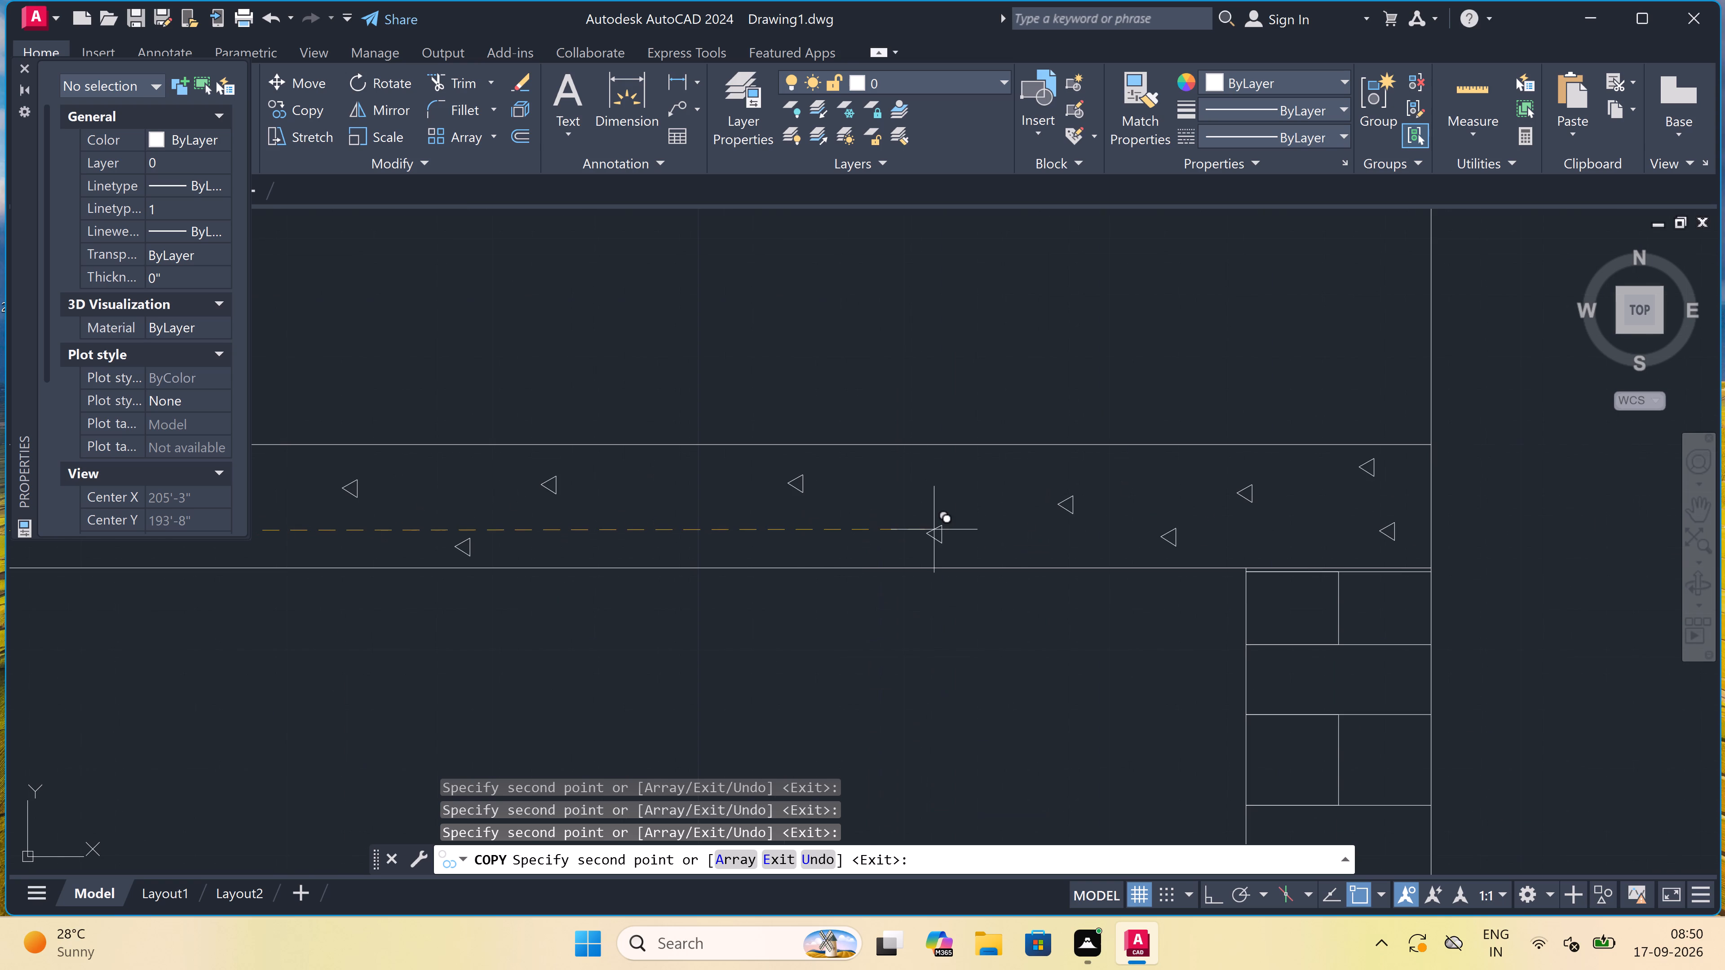
pyautogui.click(673, 528)
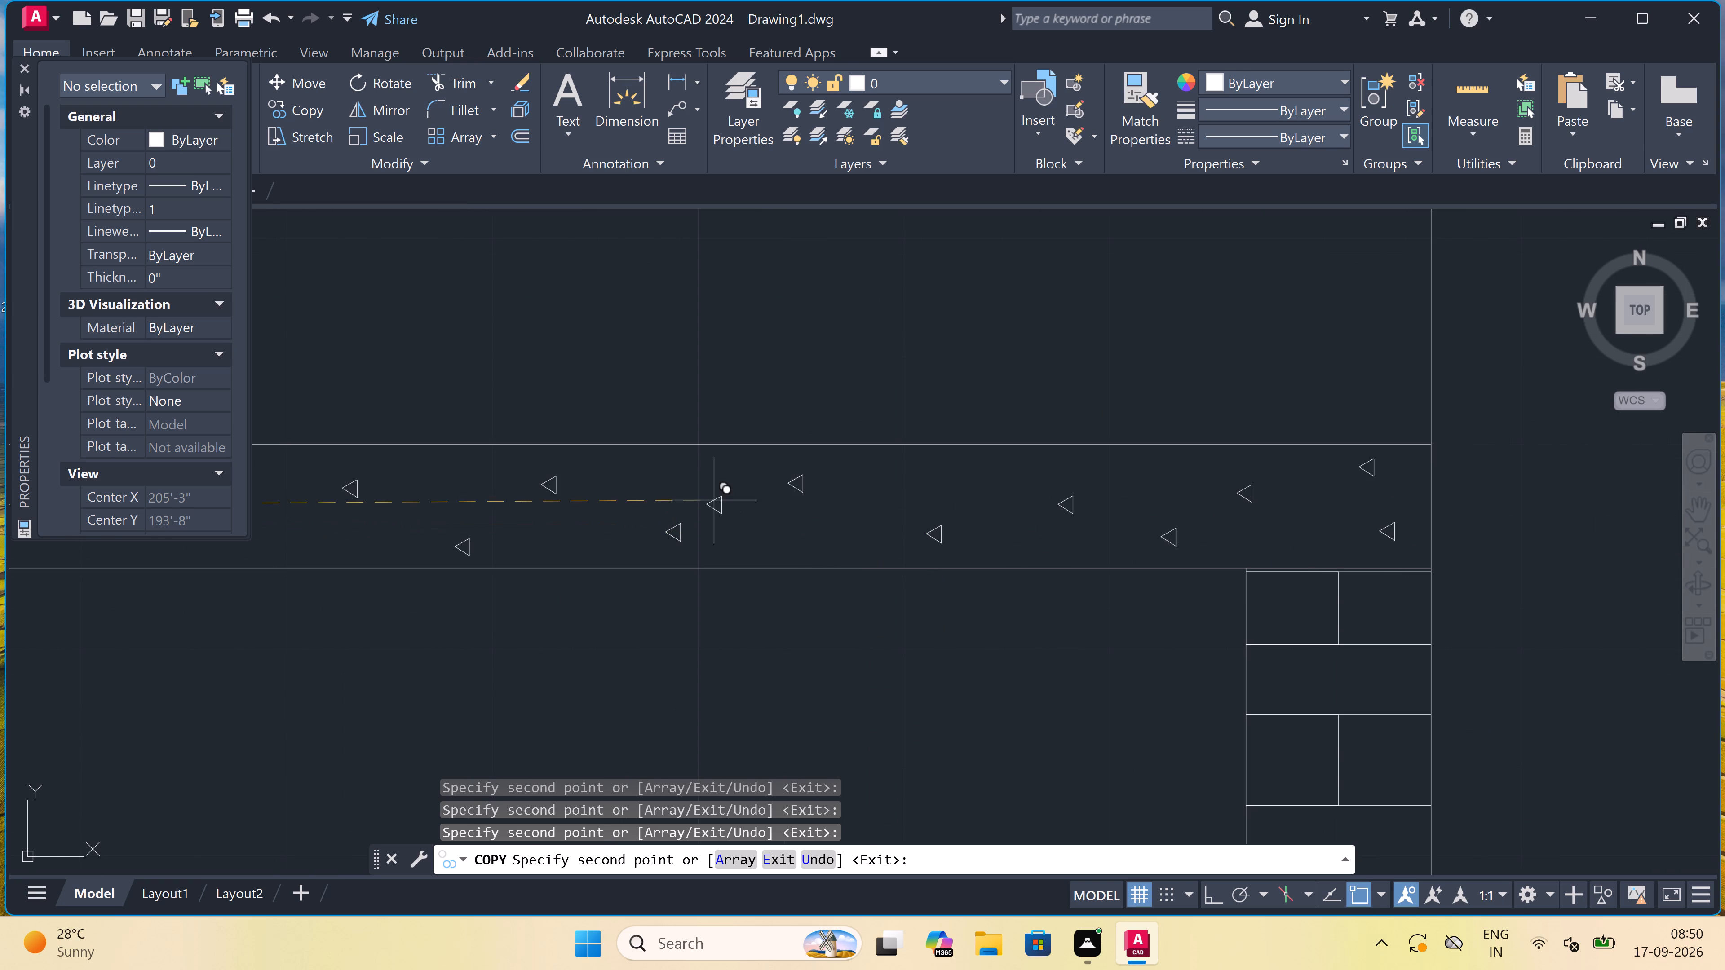
pyautogui.press('Escape')
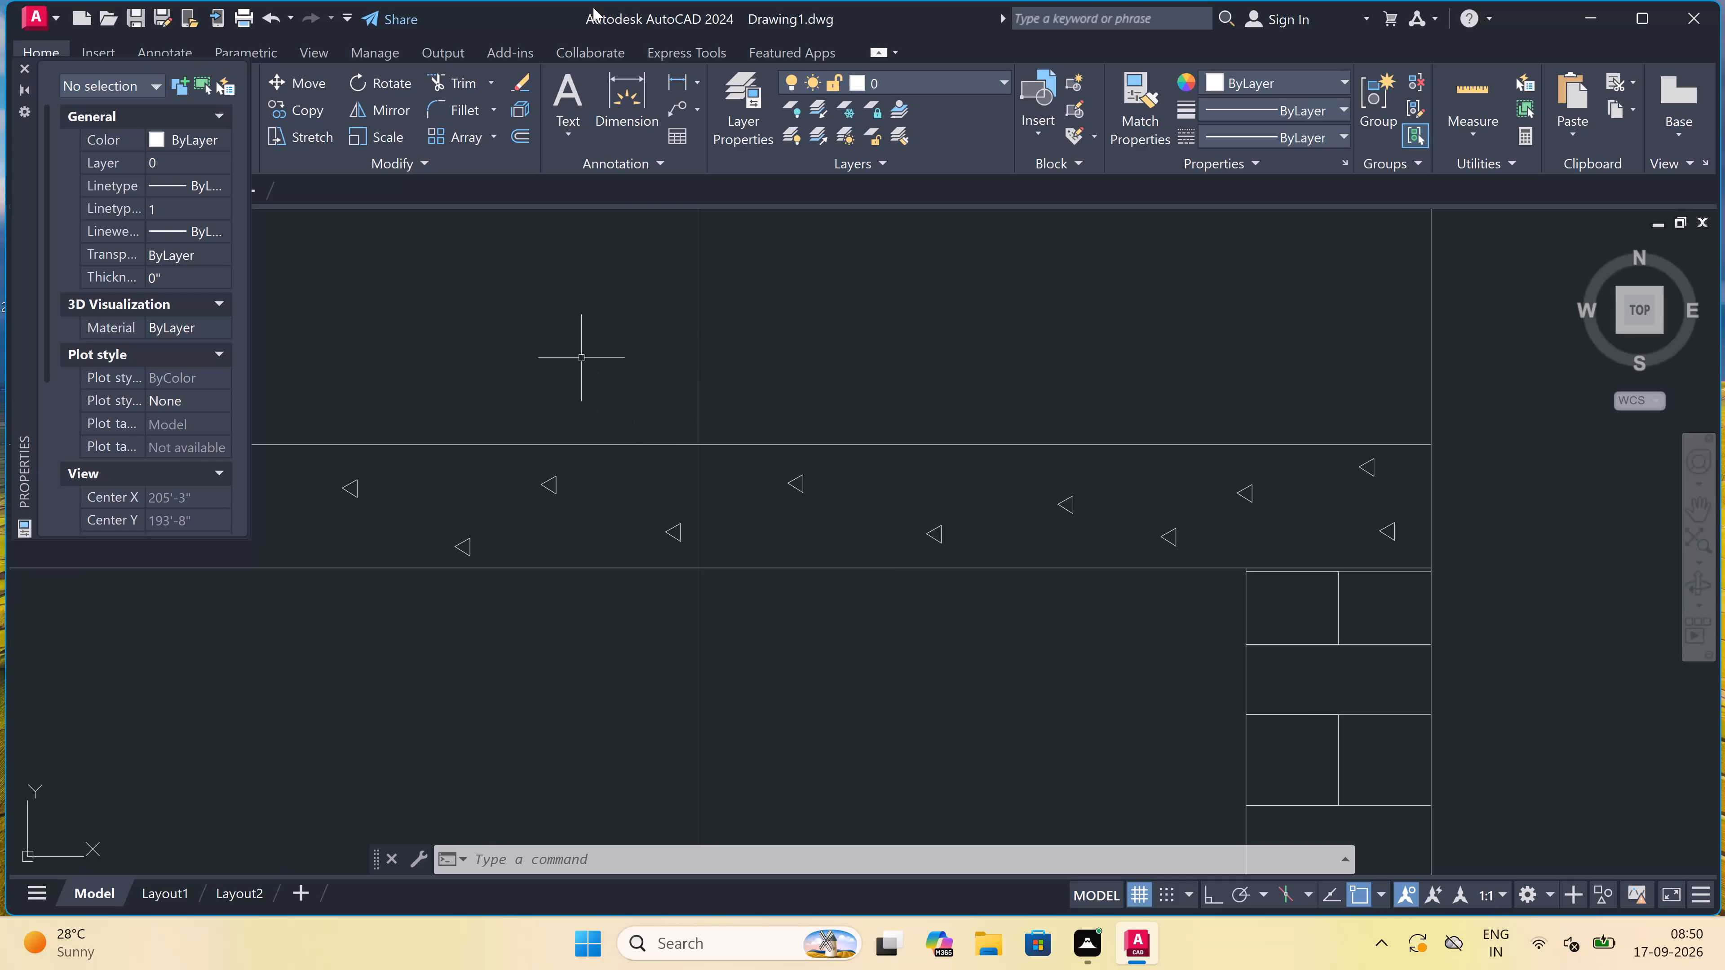
# Review section AA with its concrete and brick symbols, together with the elevation and floor plans.
pyautogui.scroll(-4, 880, 31)
pyautogui.scroll(-2, 808, 342)
pyautogui.scroll(-2, 721, 503)
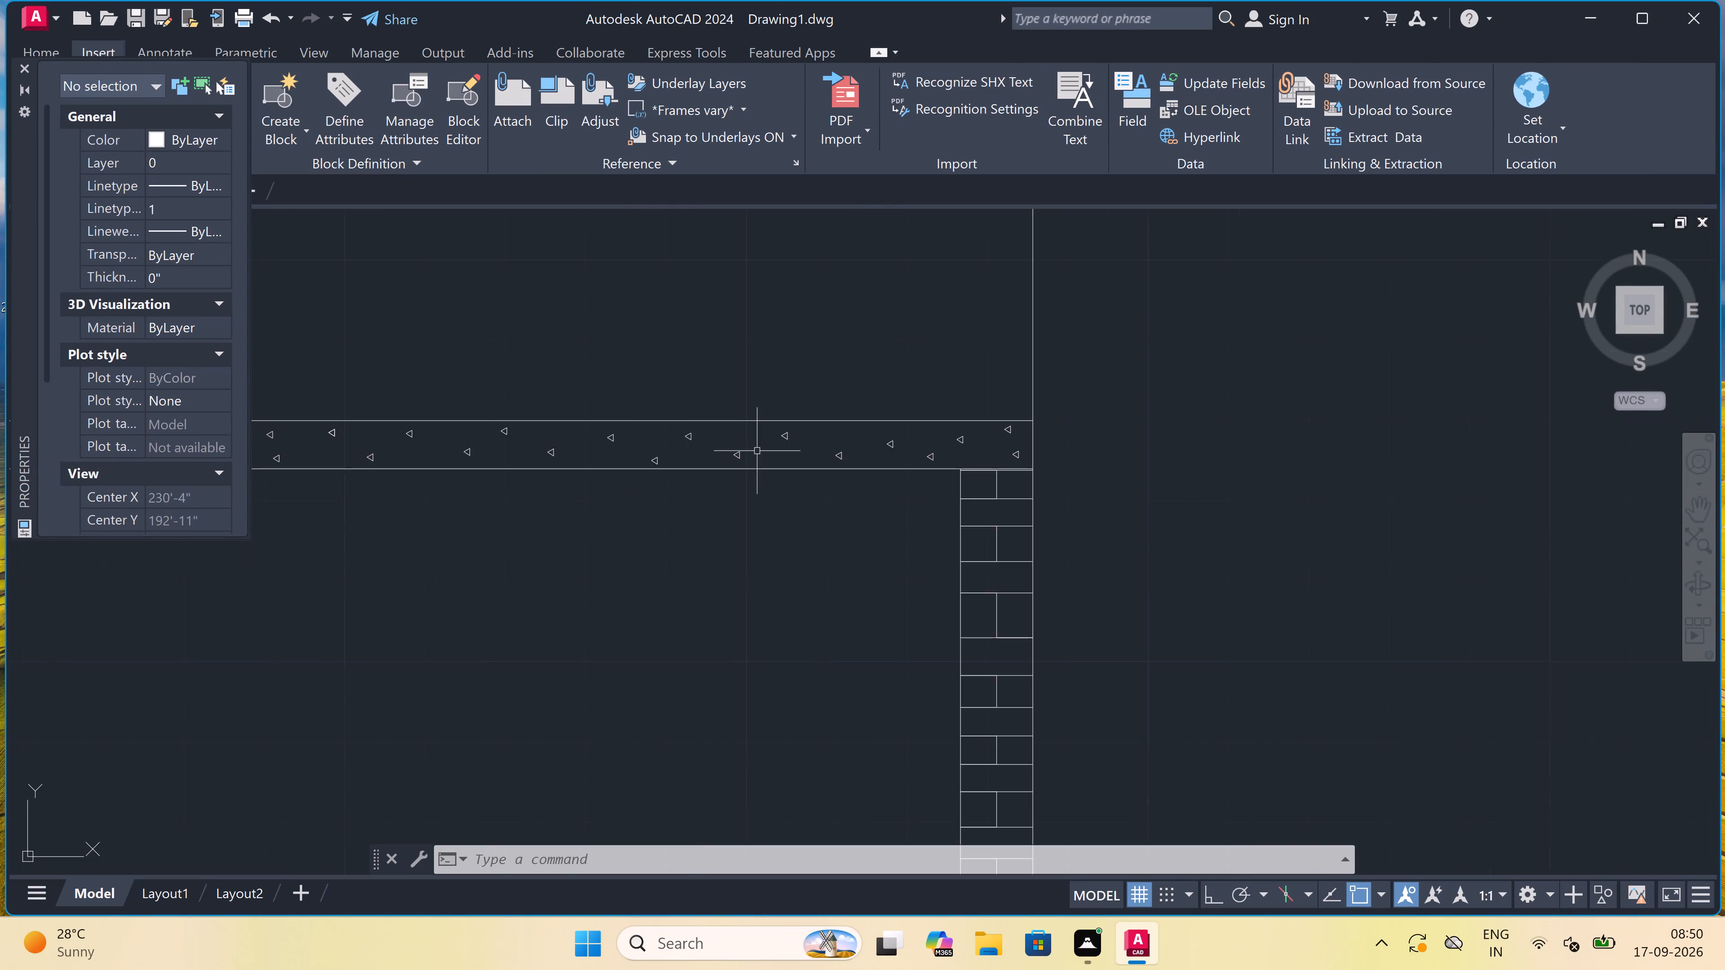
pyautogui.scroll(-2, 731, 501)
pyautogui.scroll(-2, 496, 428)
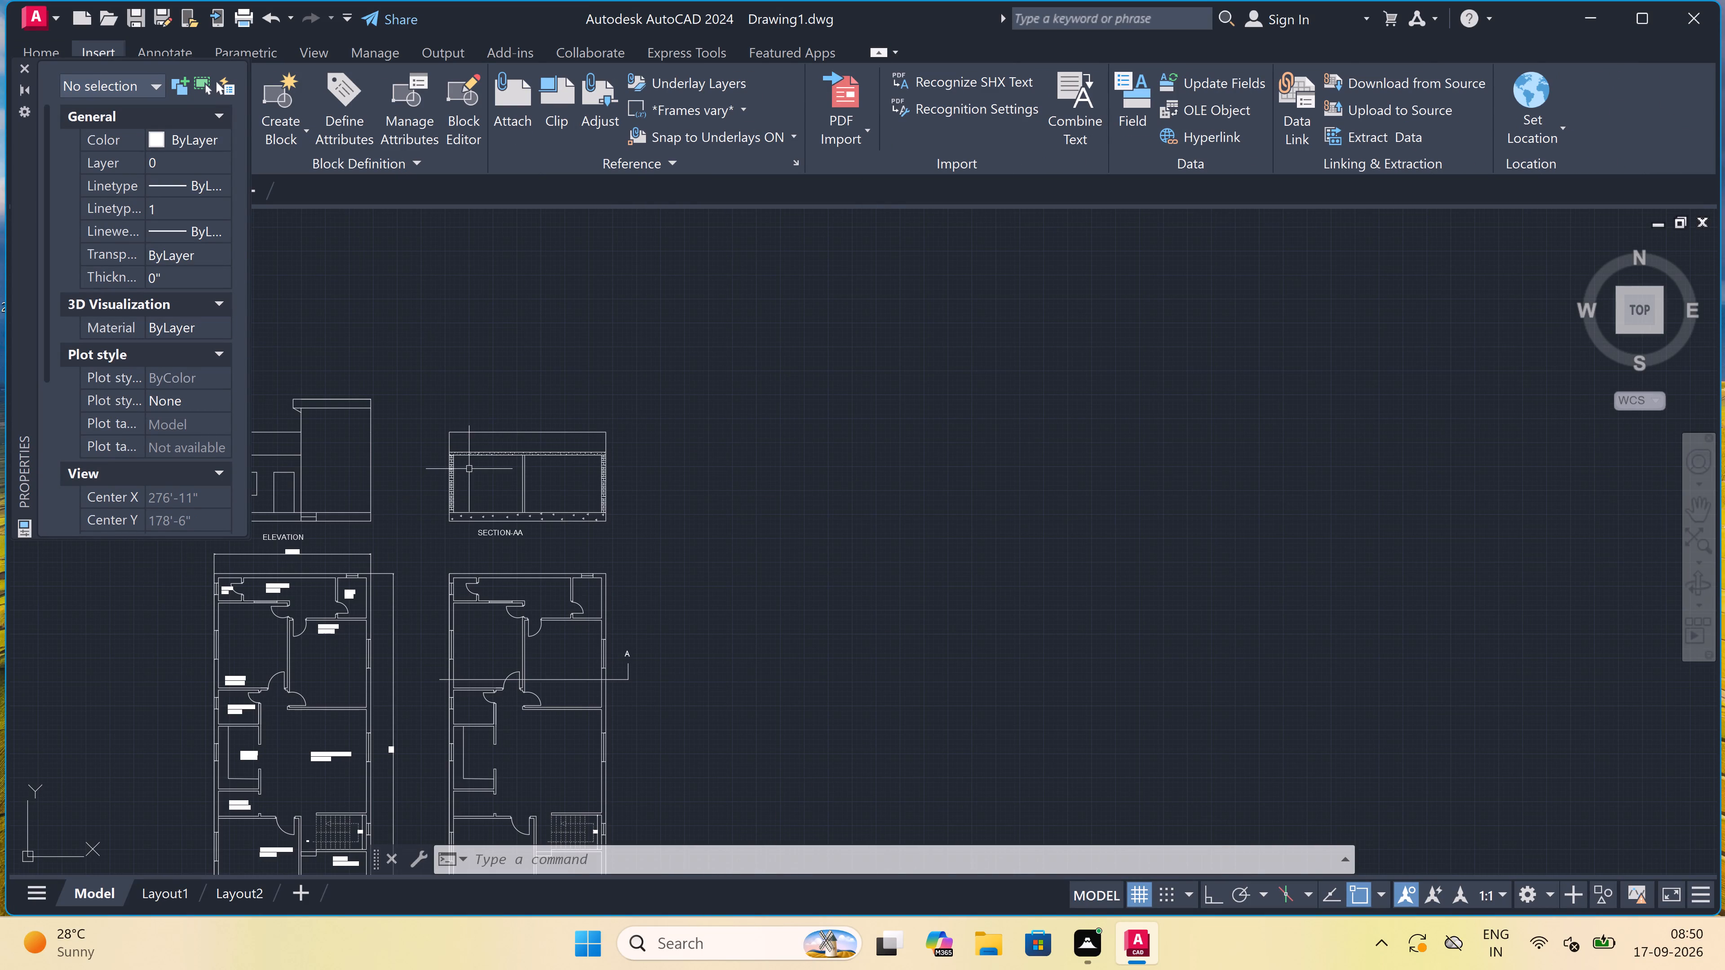
pyautogui.scroll(2, 431, 467)
pyautogui.scroll(2, 500, 502)
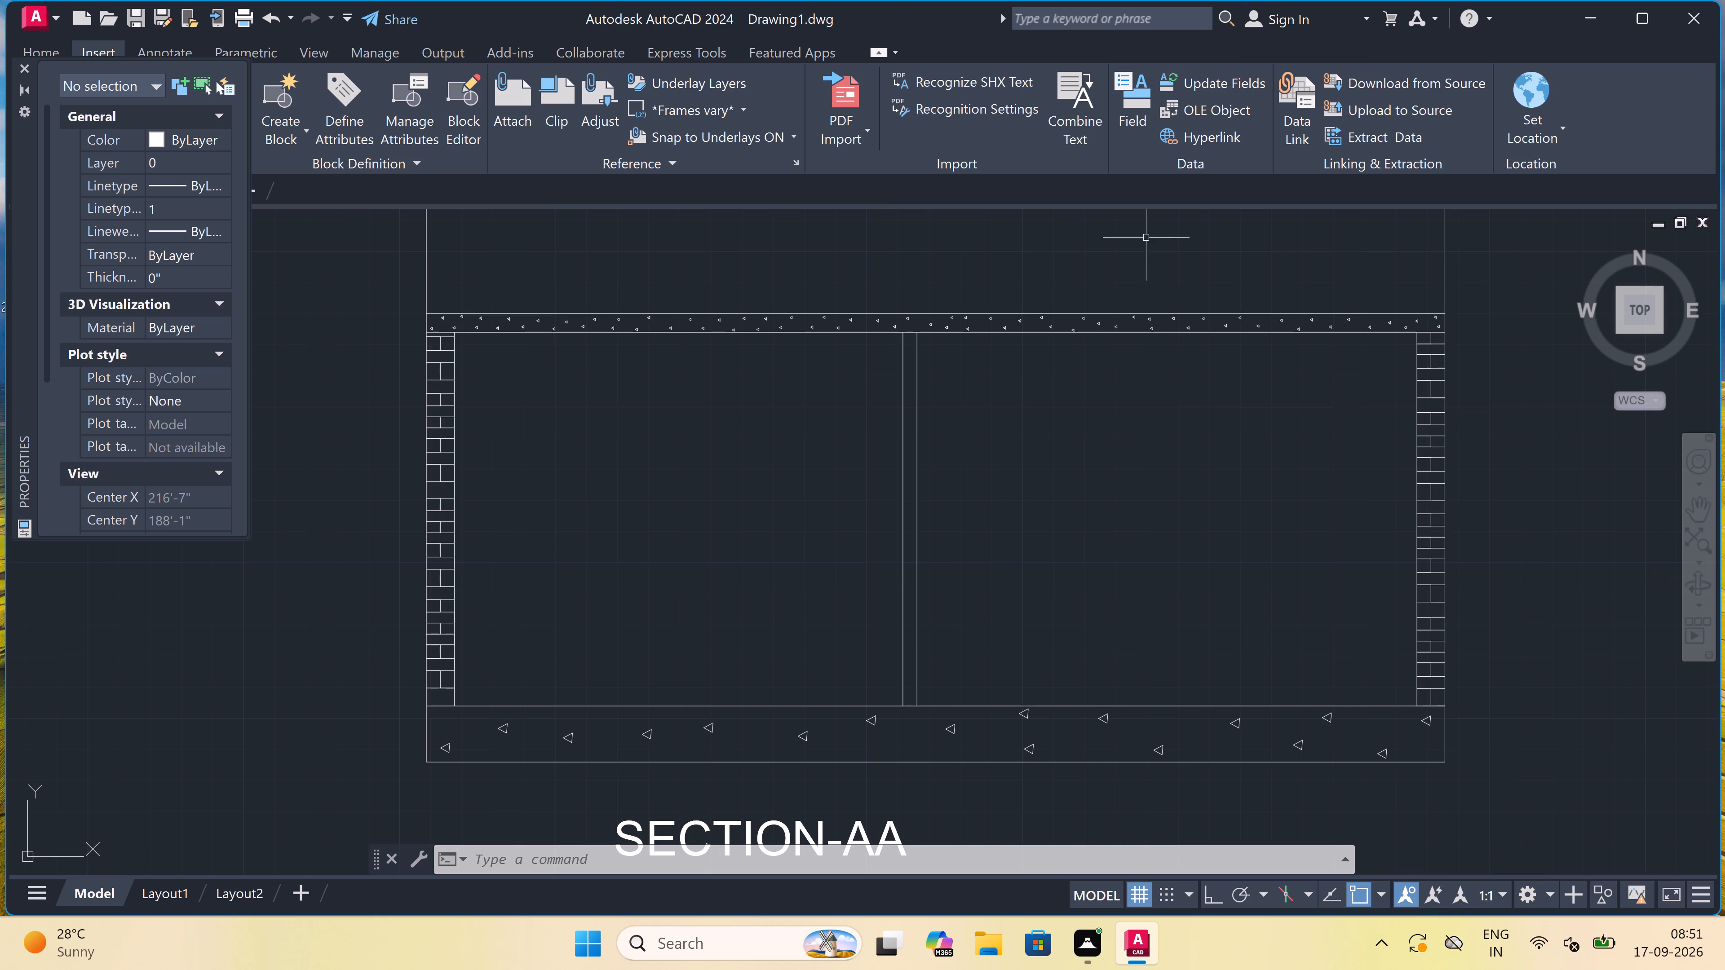
pyautogui.scroll(-3, 1069, 402)
pyautogui.scroll(-1, 1077, 348)
pyautogui.scroll(1, 1032, 343)
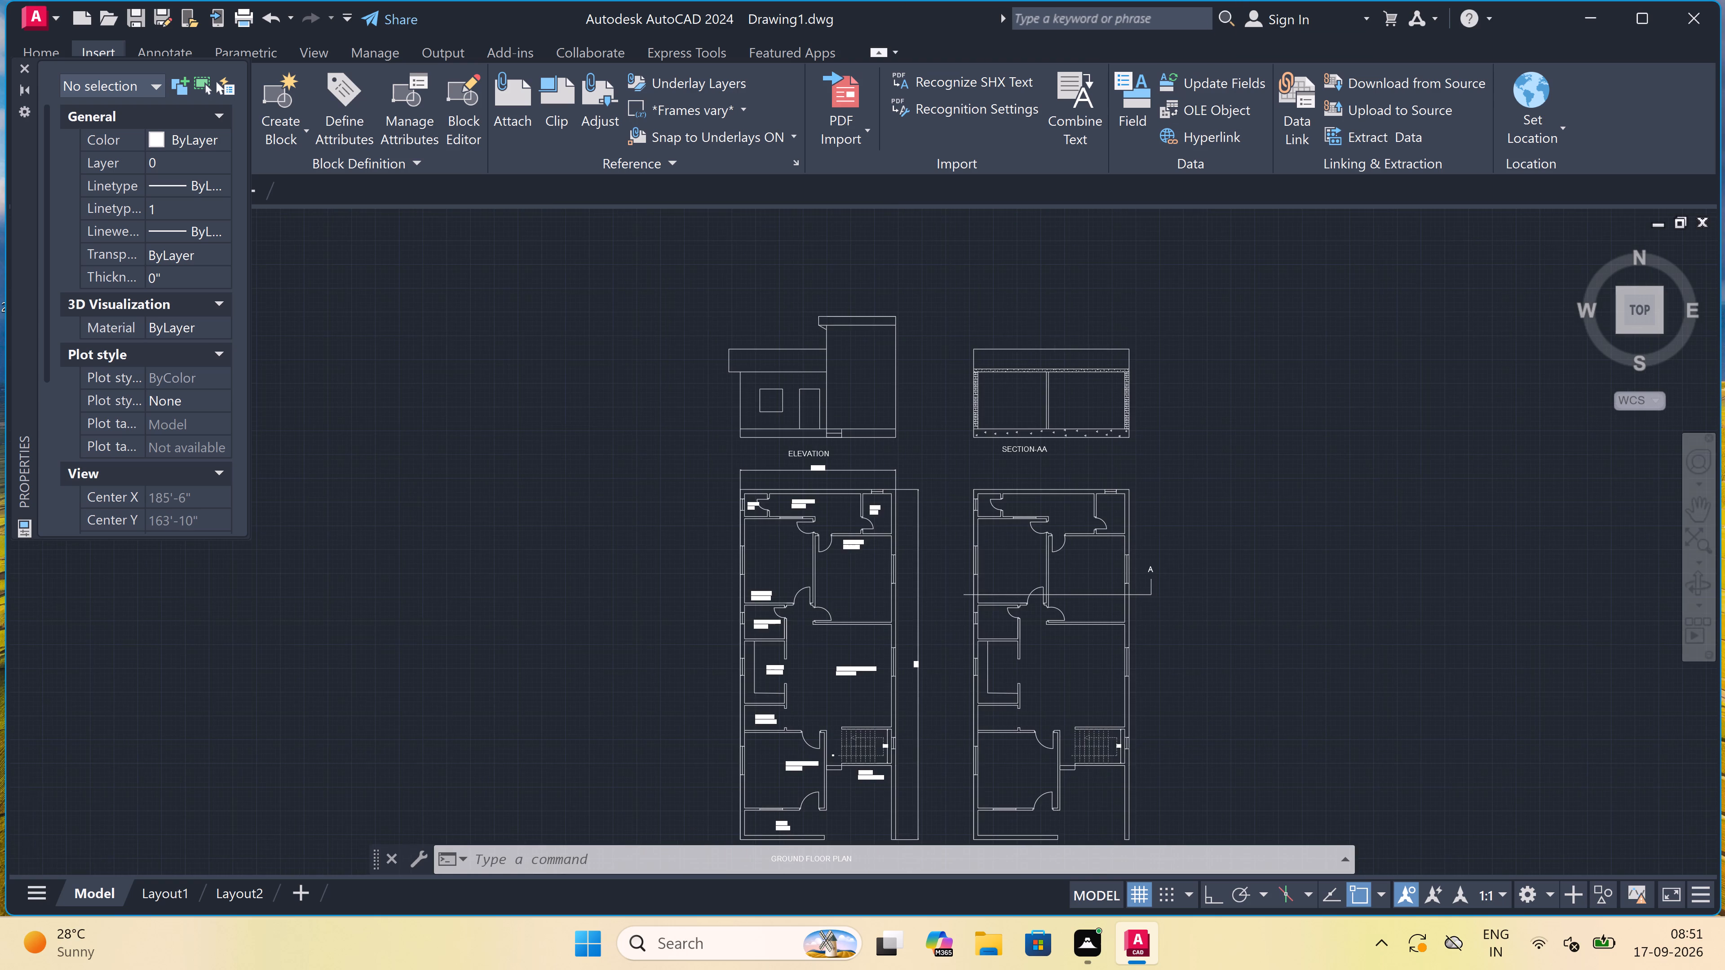
pyautogui.scroll(1, 1032, 343)
pyautogui.scroll(-3, 1089, 347)
pyautogui.scroll(2, 1200, 360)
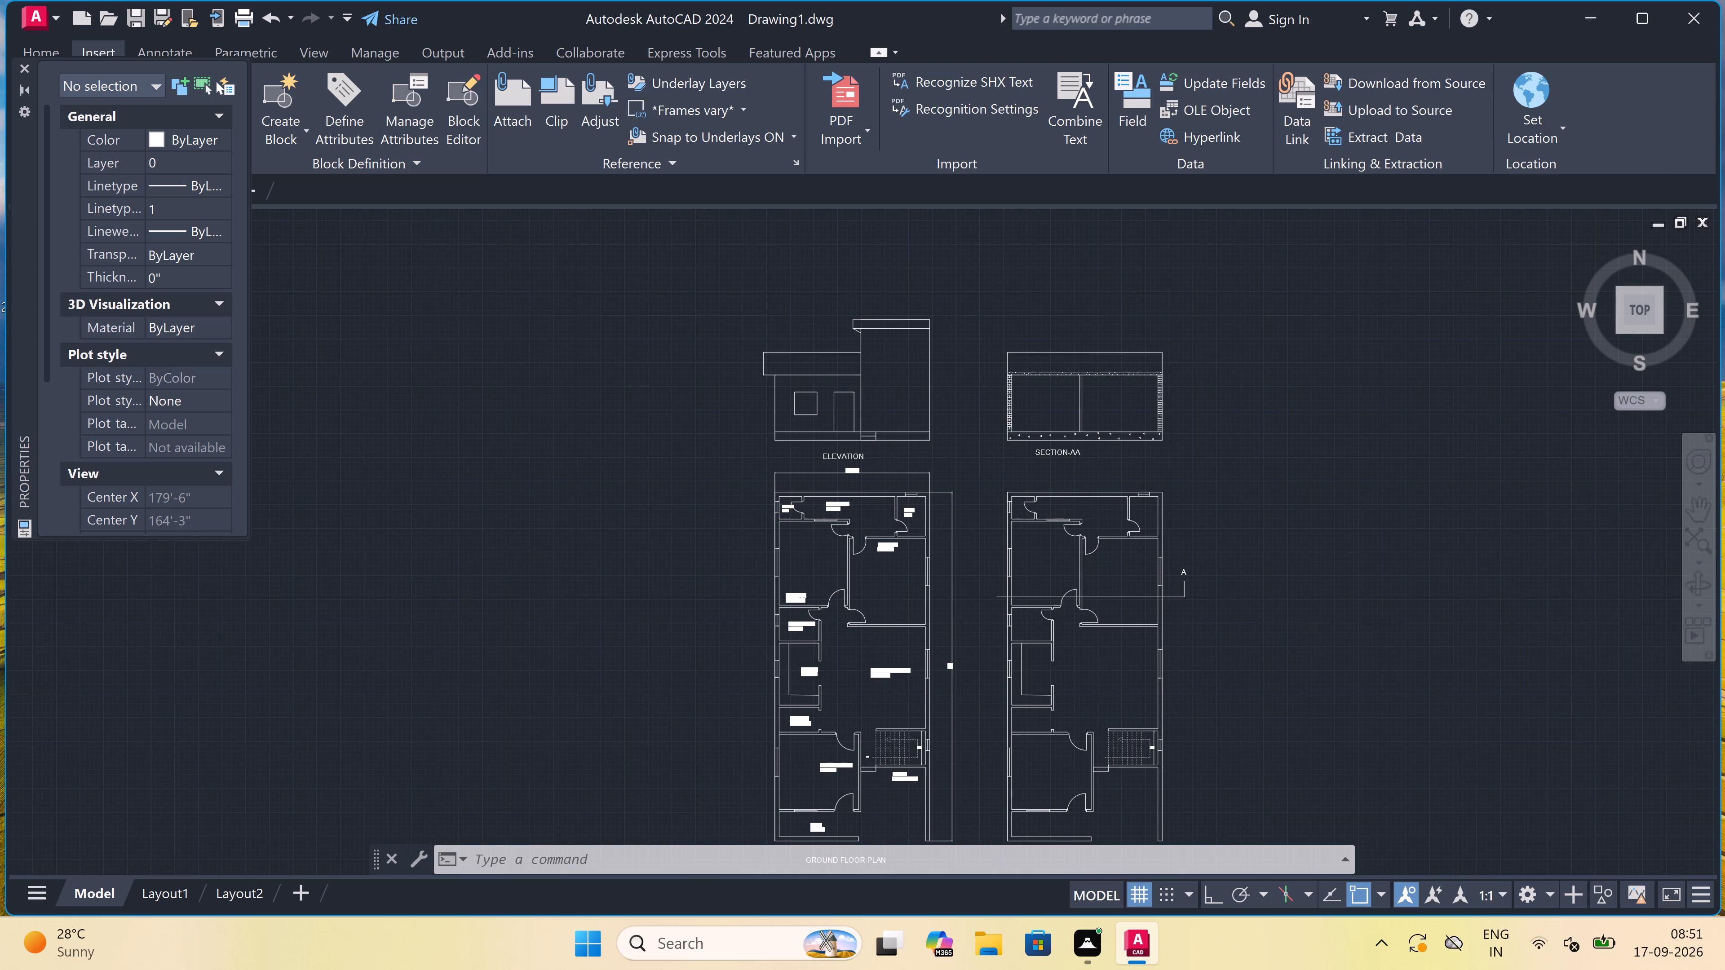
pyautogui.scroll(1, 1200, 361)
pyautogui.scroll(-3, 1199, 358)
pyautogui.scroll(3, 1223, 356)
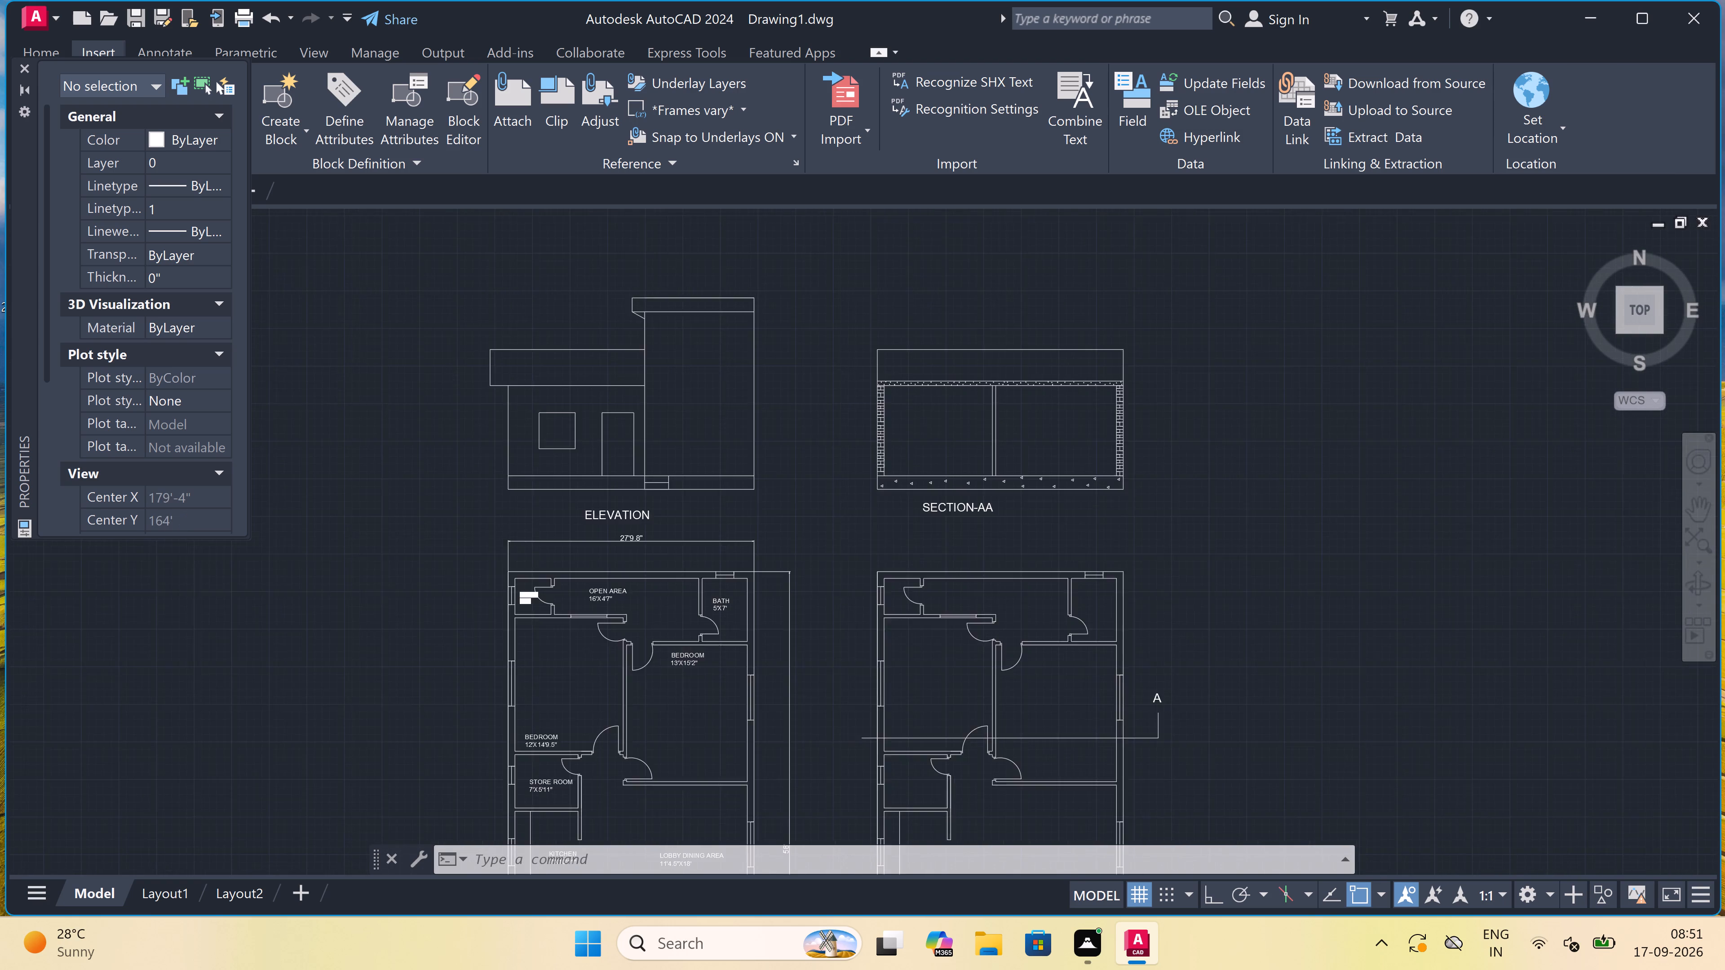
# Add the multiline text label PARAPET WALL-3'6" beside the parapet, outside the right end of section AA.
pyautogui.scroll(1, 1173, 373)
pyautogui.write('MT')
pyautogui.press('space')
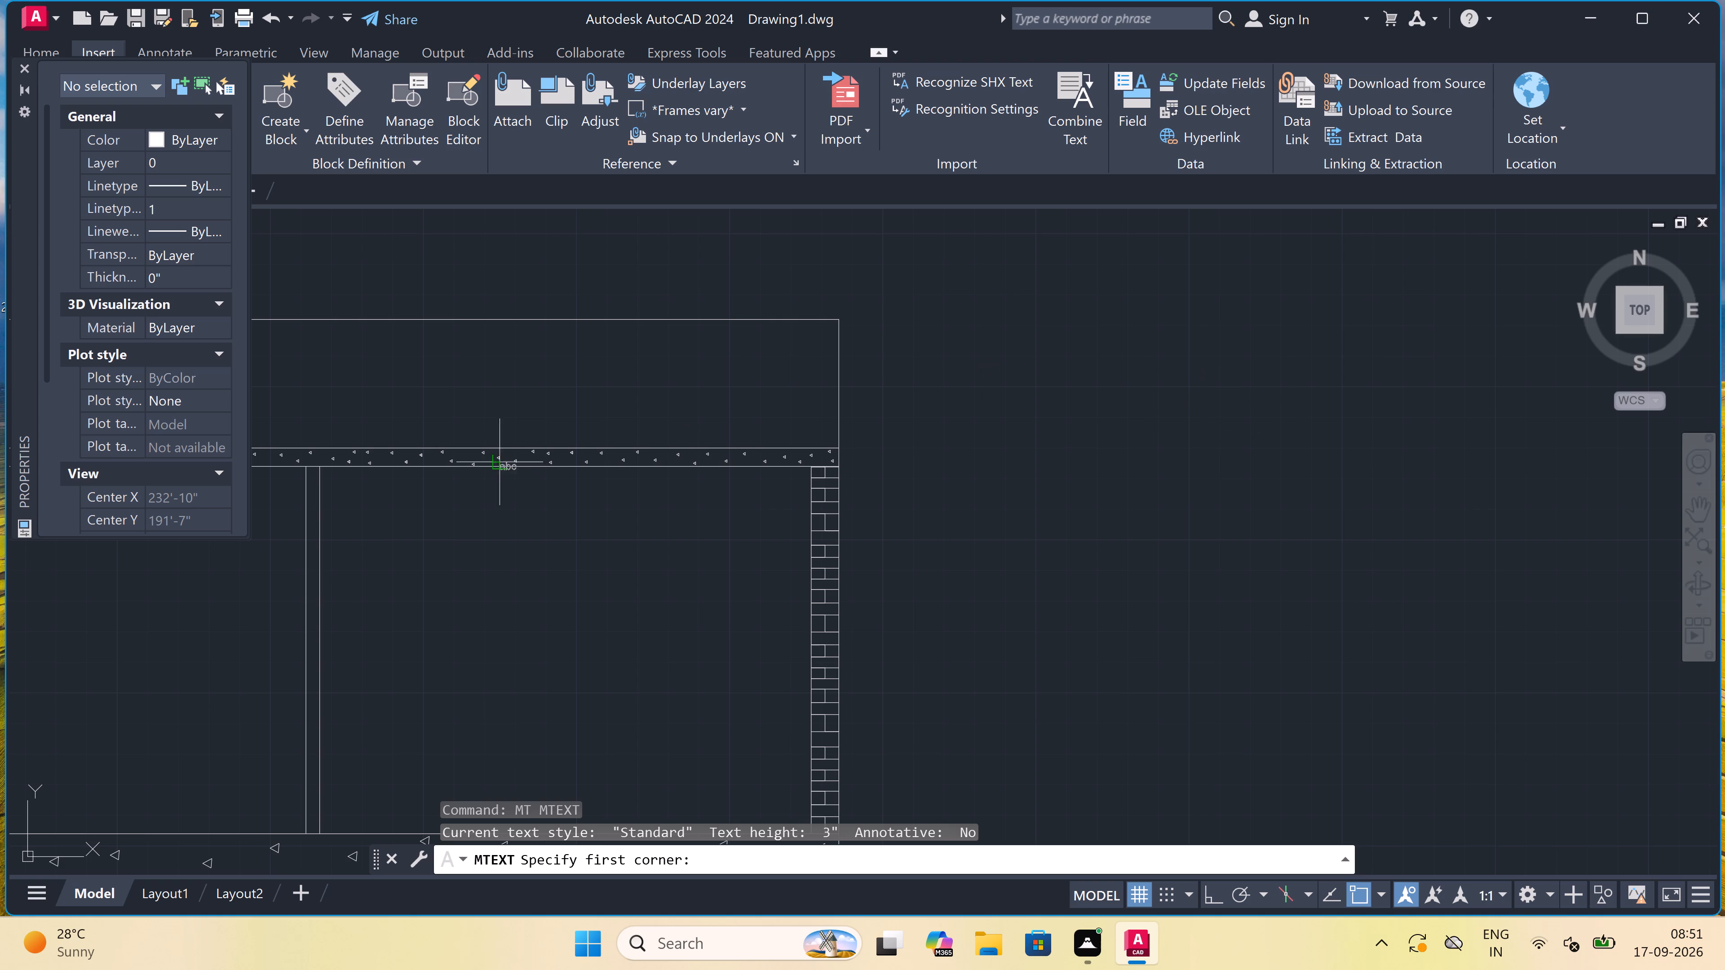
pyautogui.moveTo(929, 370); pyautogui.dragTo(941, 369)
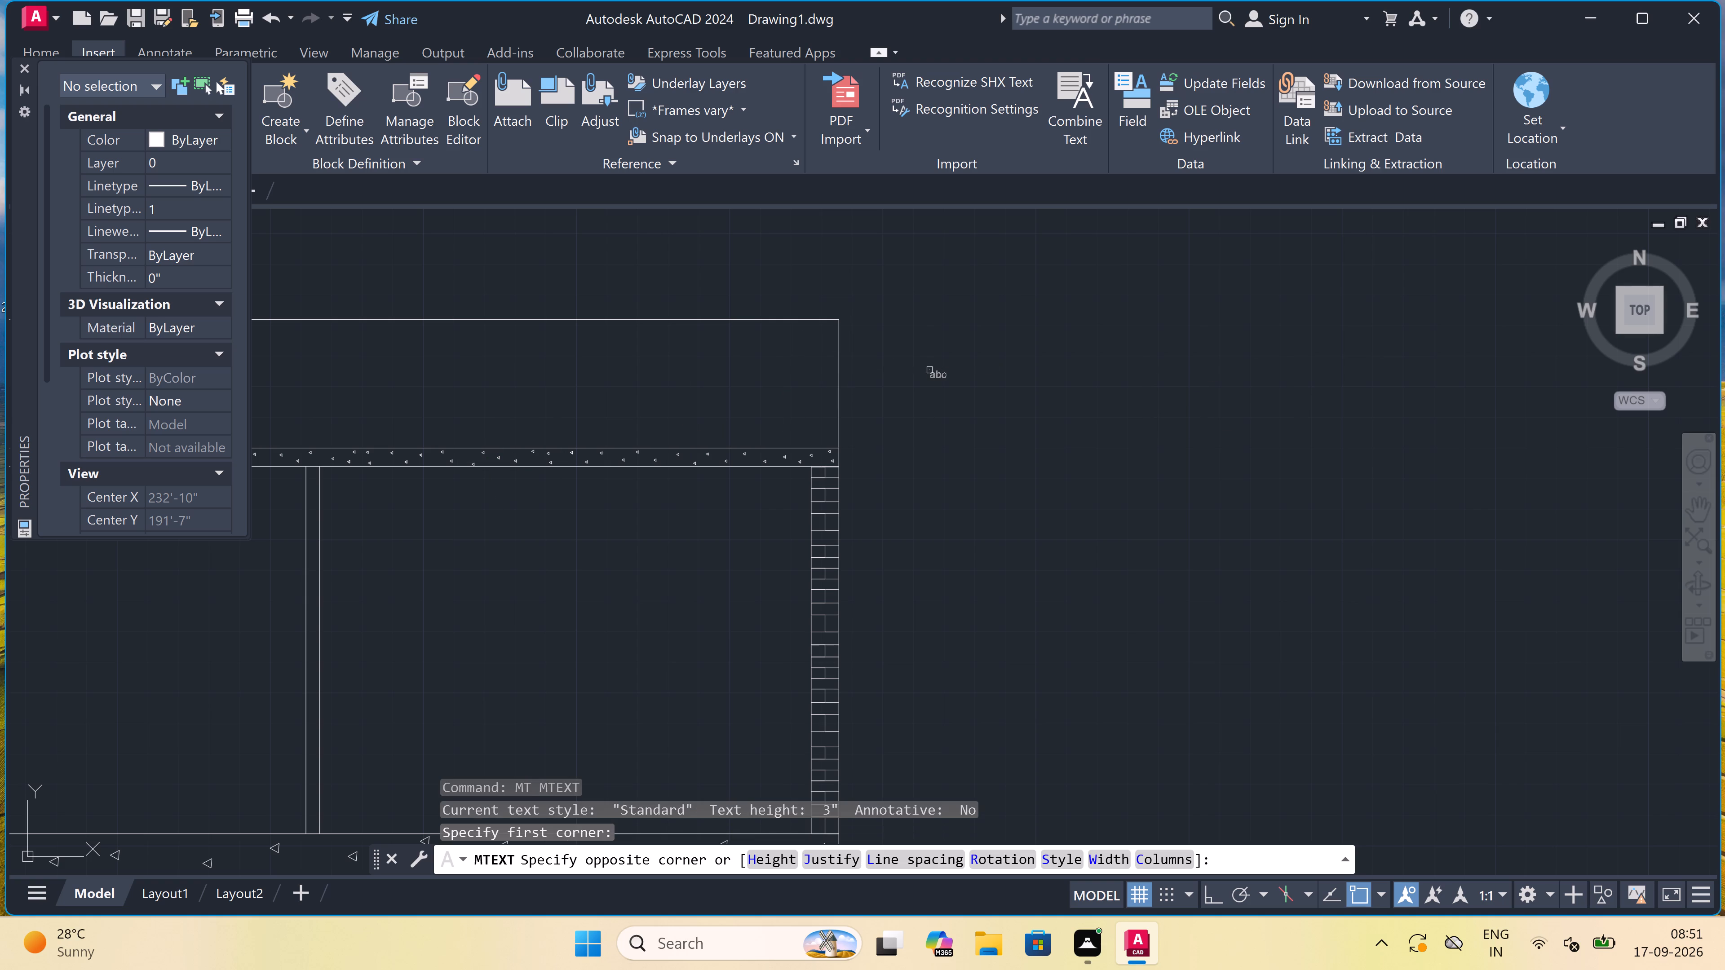
pyautogui.doubleClick(1280, 385)
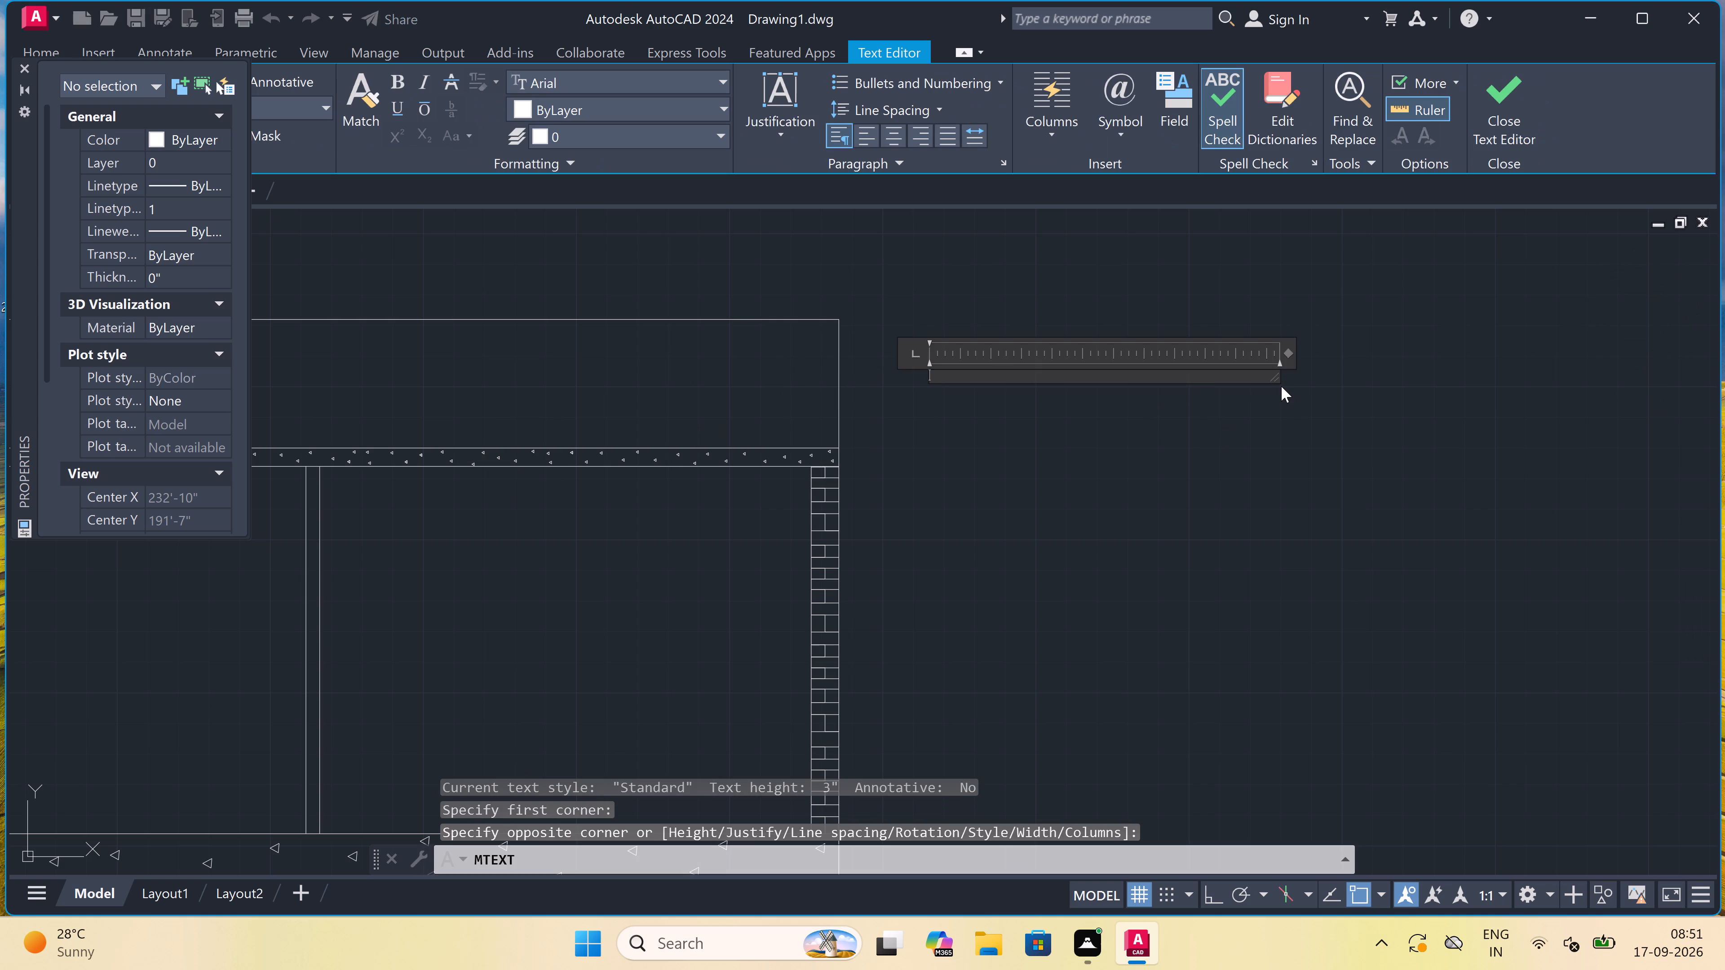
pyautogui.press('p')
pyautogui.write('ARAPET')
pyautogui.press('space')
pyautogui.write('WA')
pyautogui.write('LL-')
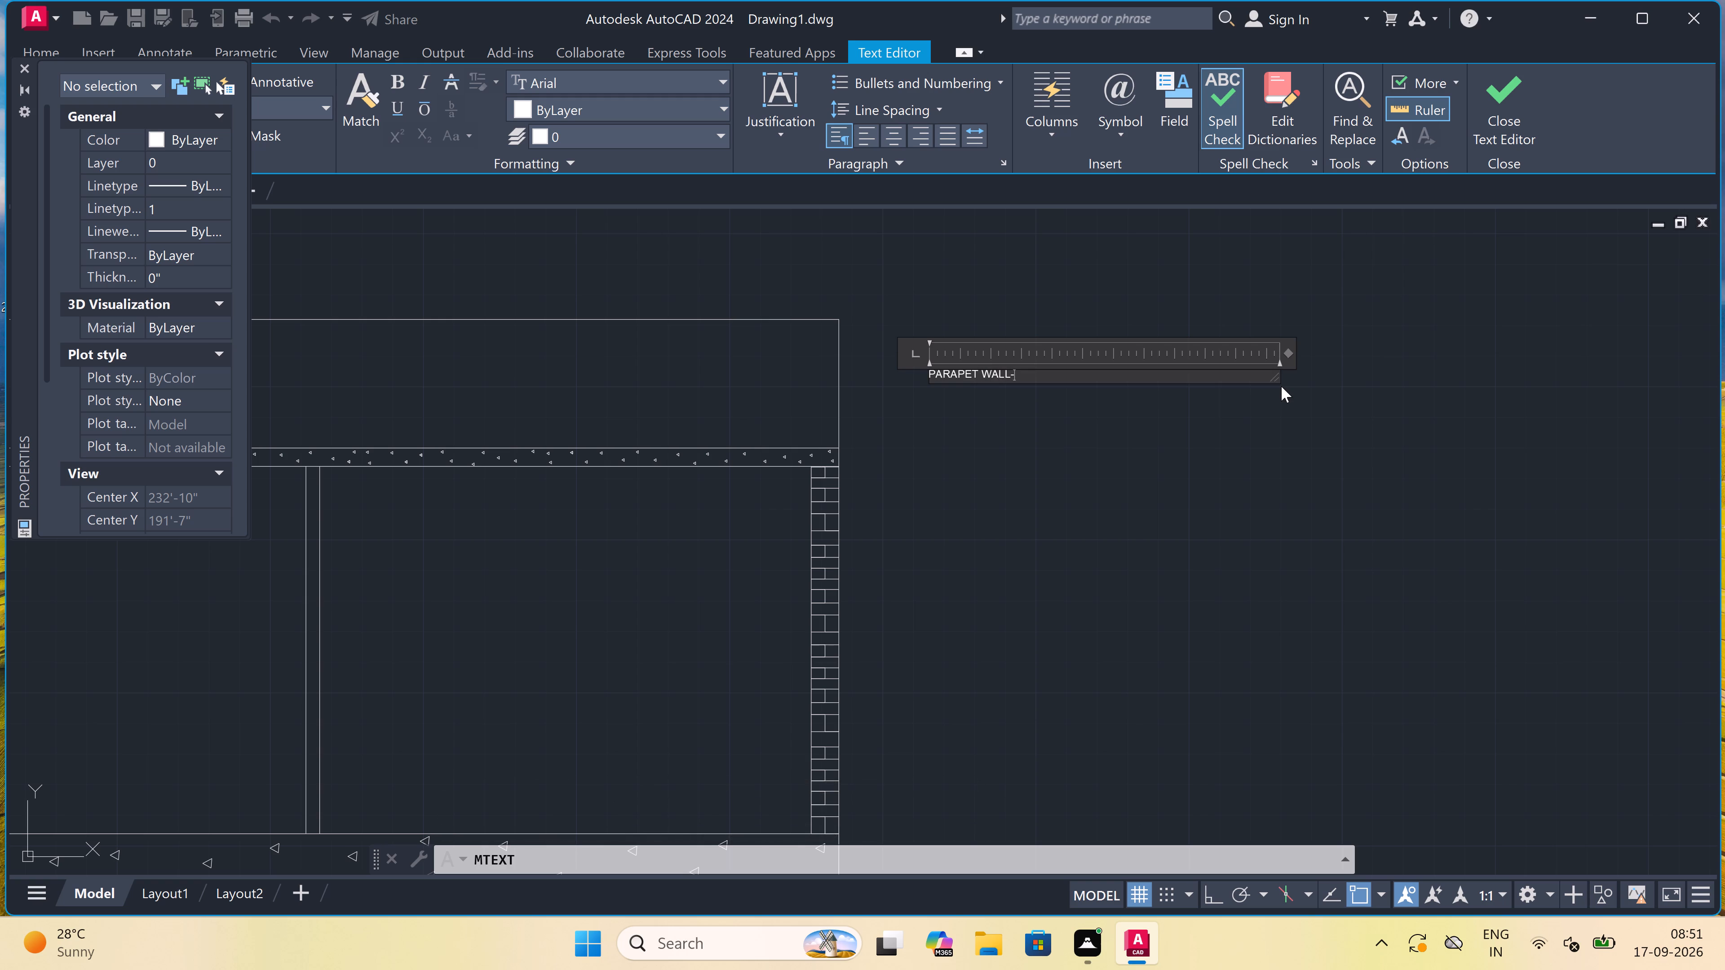
pyautogui.press('3')
pyautogui.write('\'6"')
pyautogui.click(1033, 464)
# Add the multiline text label SLAB-6" beside the roof slab's right end, below the parapet label.
pyautogui.press('space')
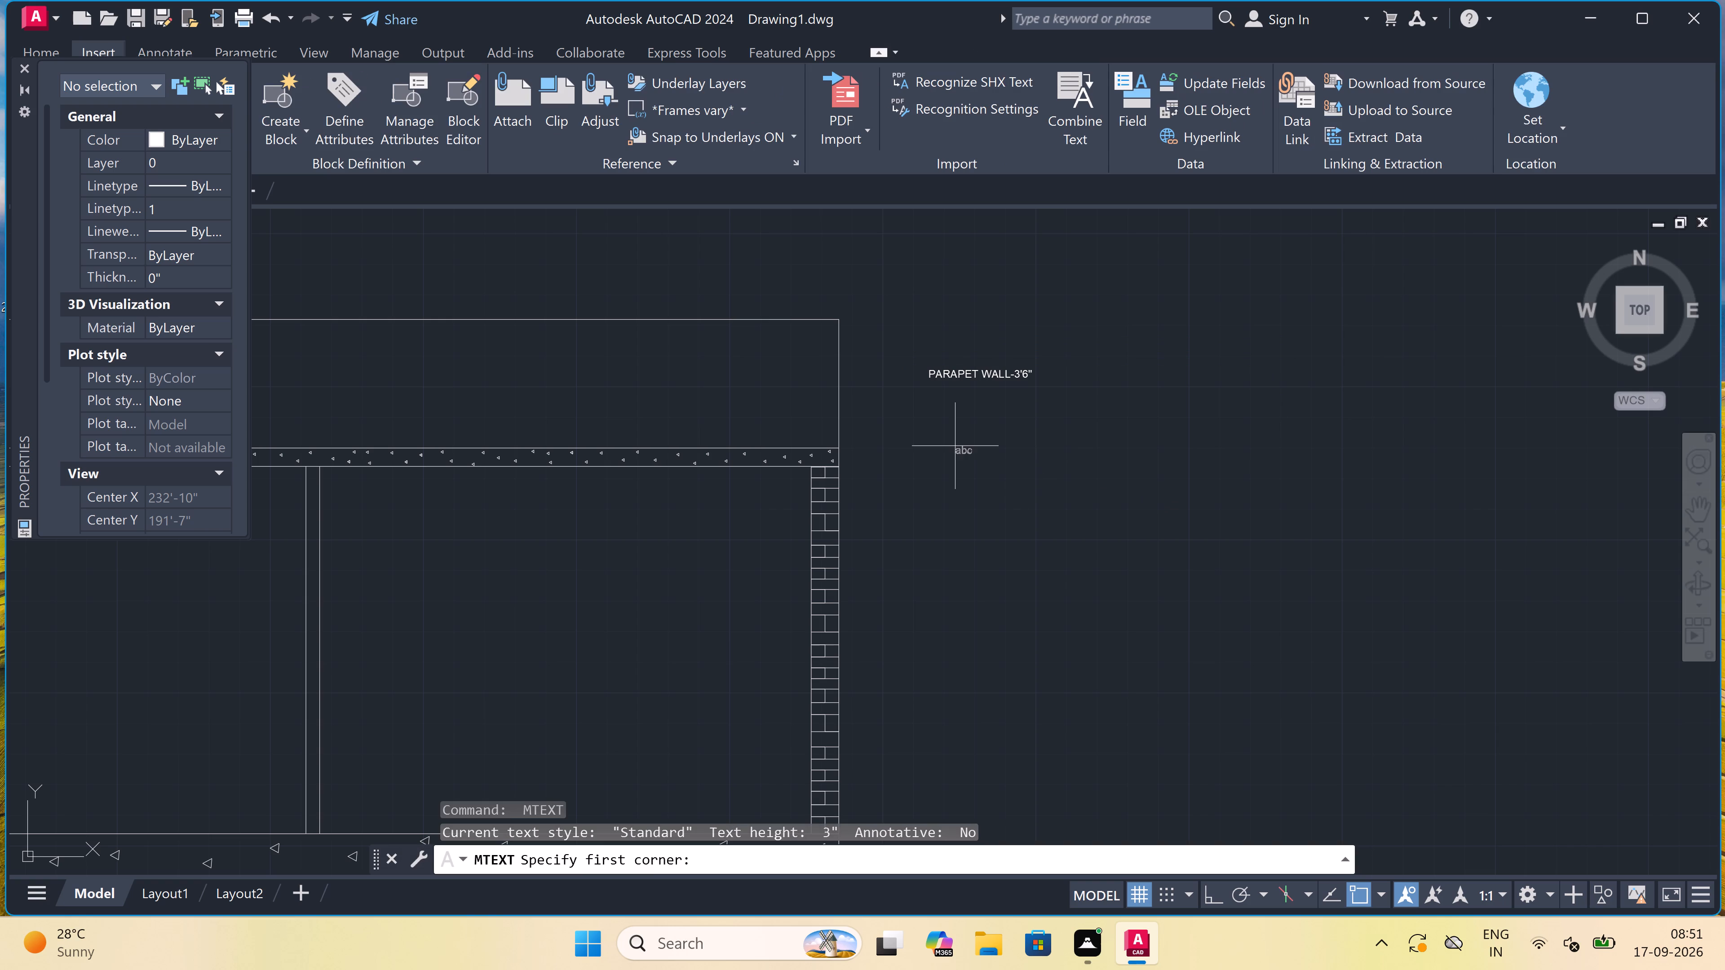
pyautogui.moveTo(942, 445); pyautogui.dragTo(950, 445)
pyautogui.click(1194, 468)
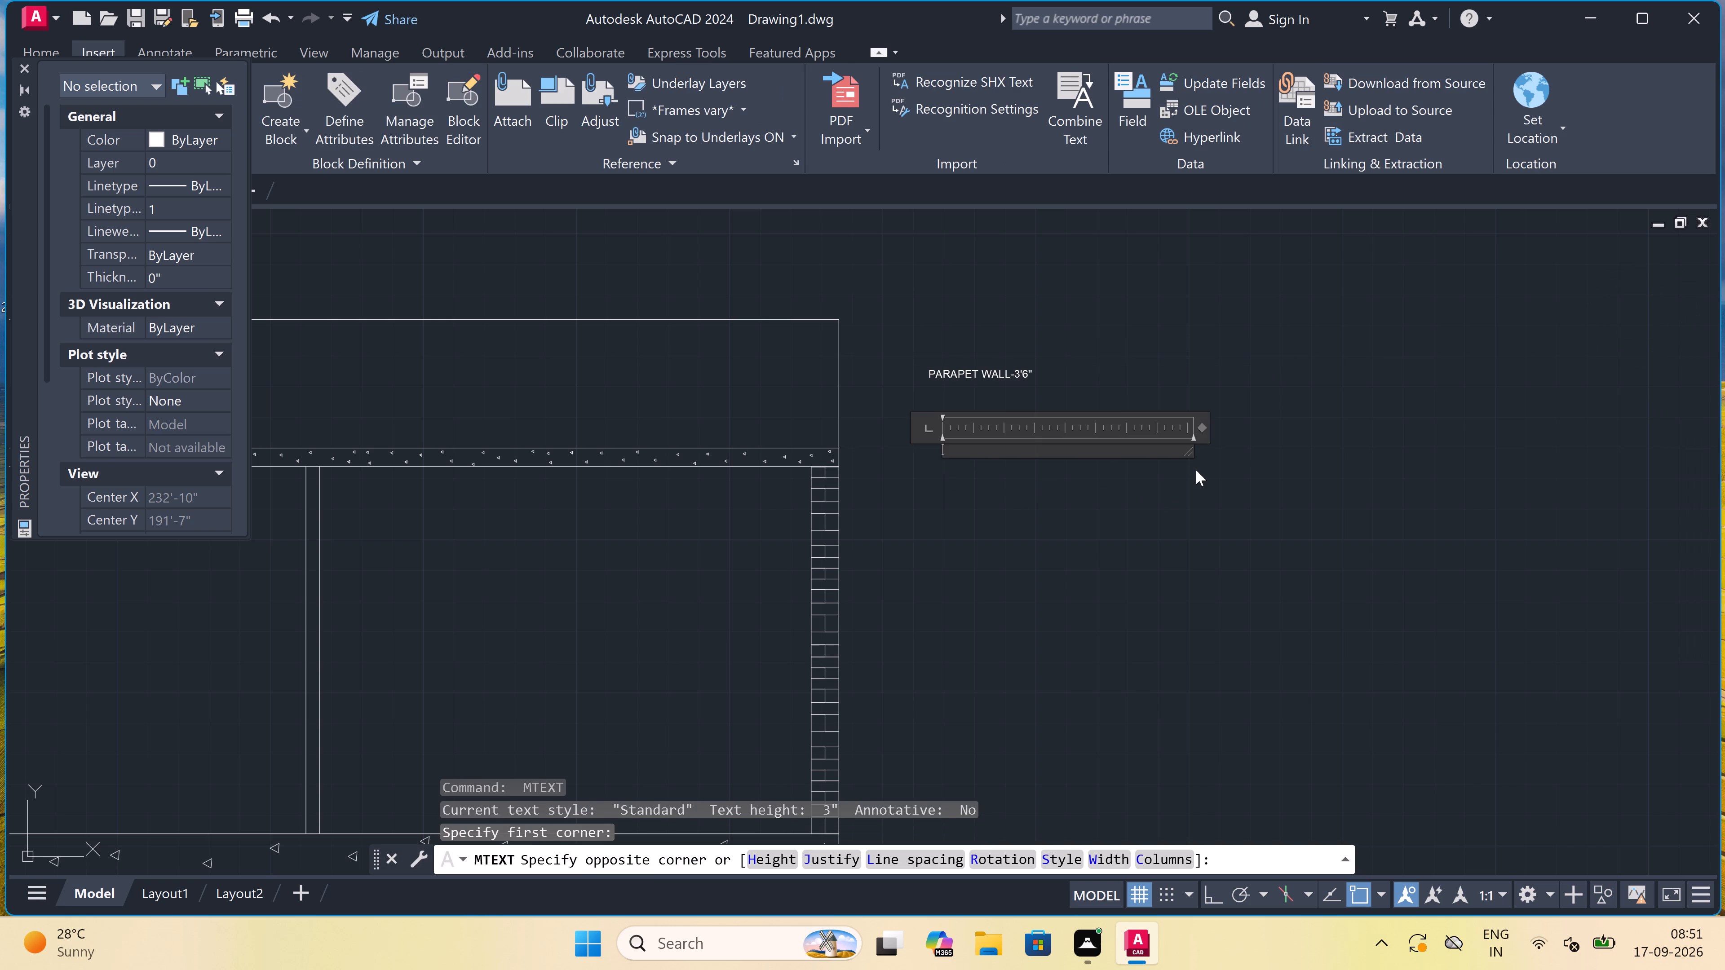
pyautogui.write('SLAB-')
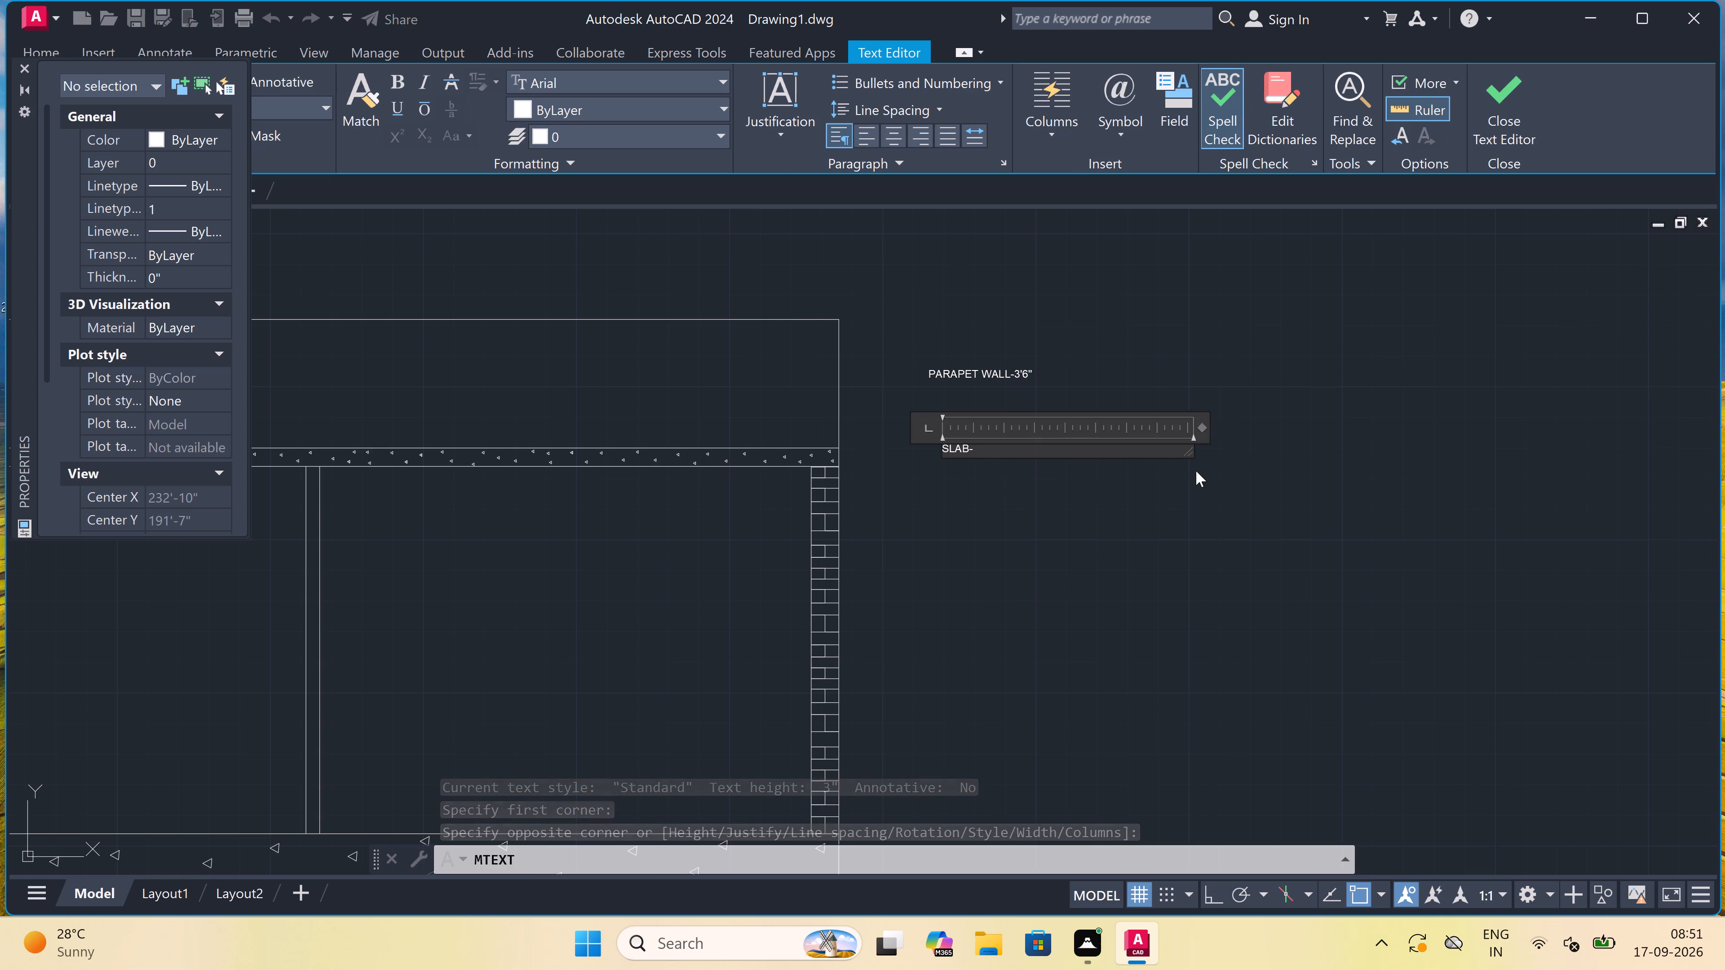
pyautogui.write('6"')
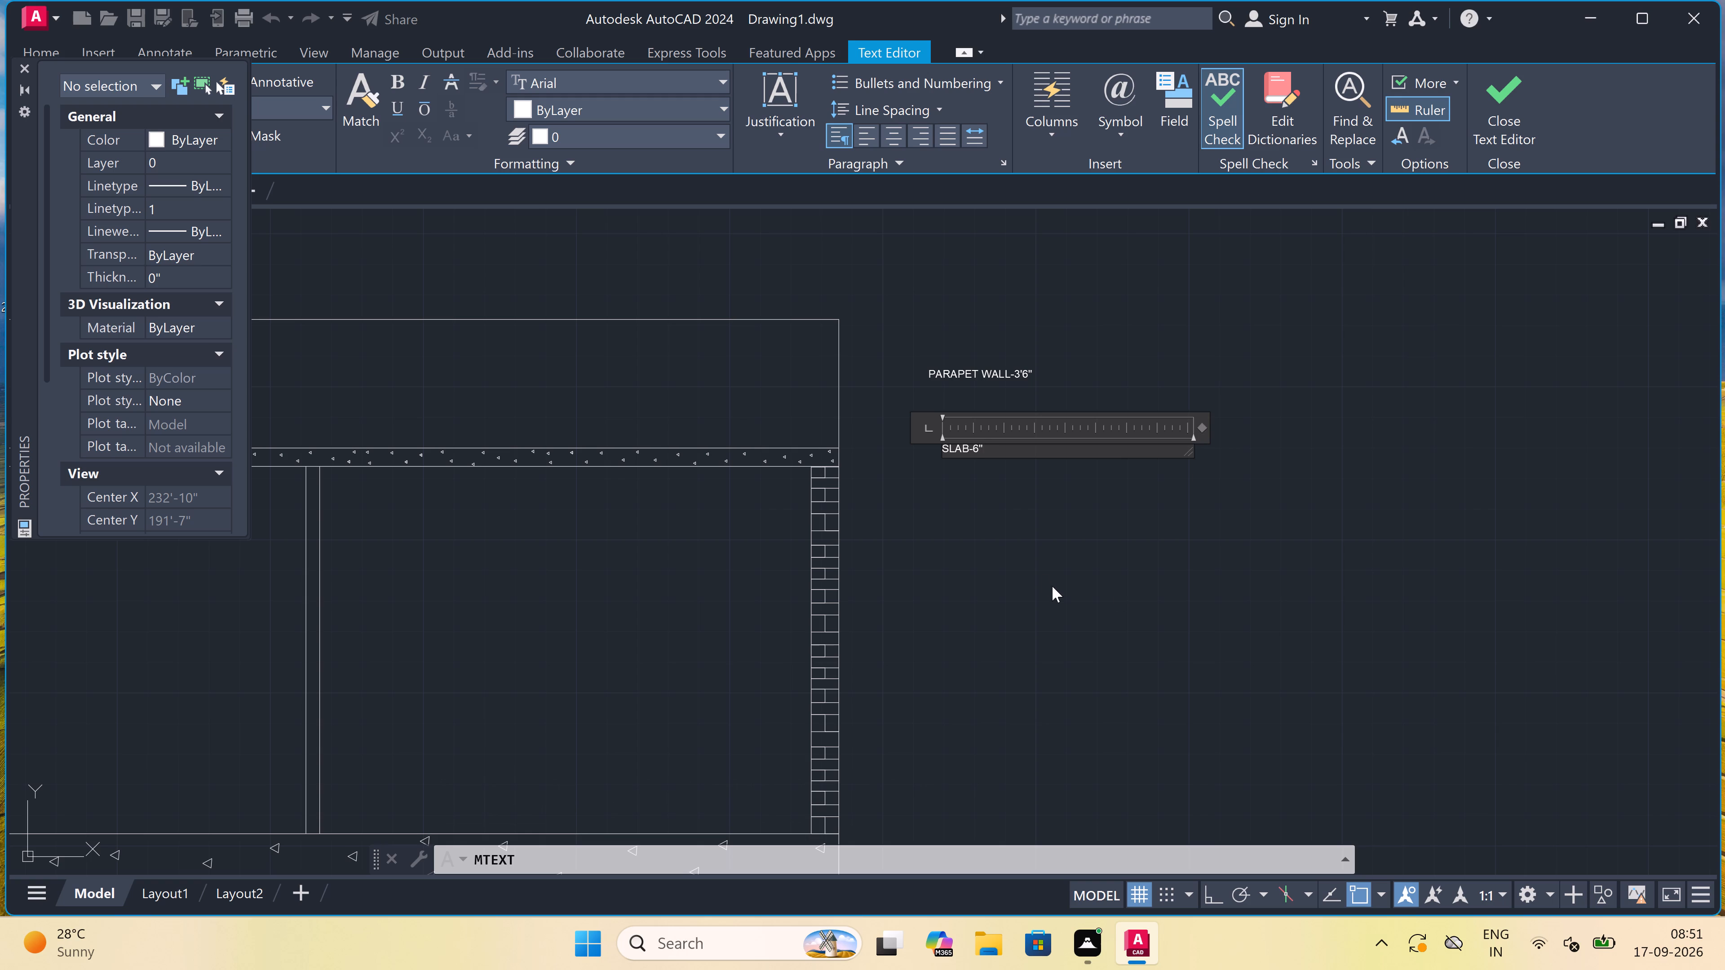
pyautogui.doubleClick(1042, 577)
# Add the multiline text label BRICK WALL-10' beside the right brick wall of section AA.
pyautogui.press('space')
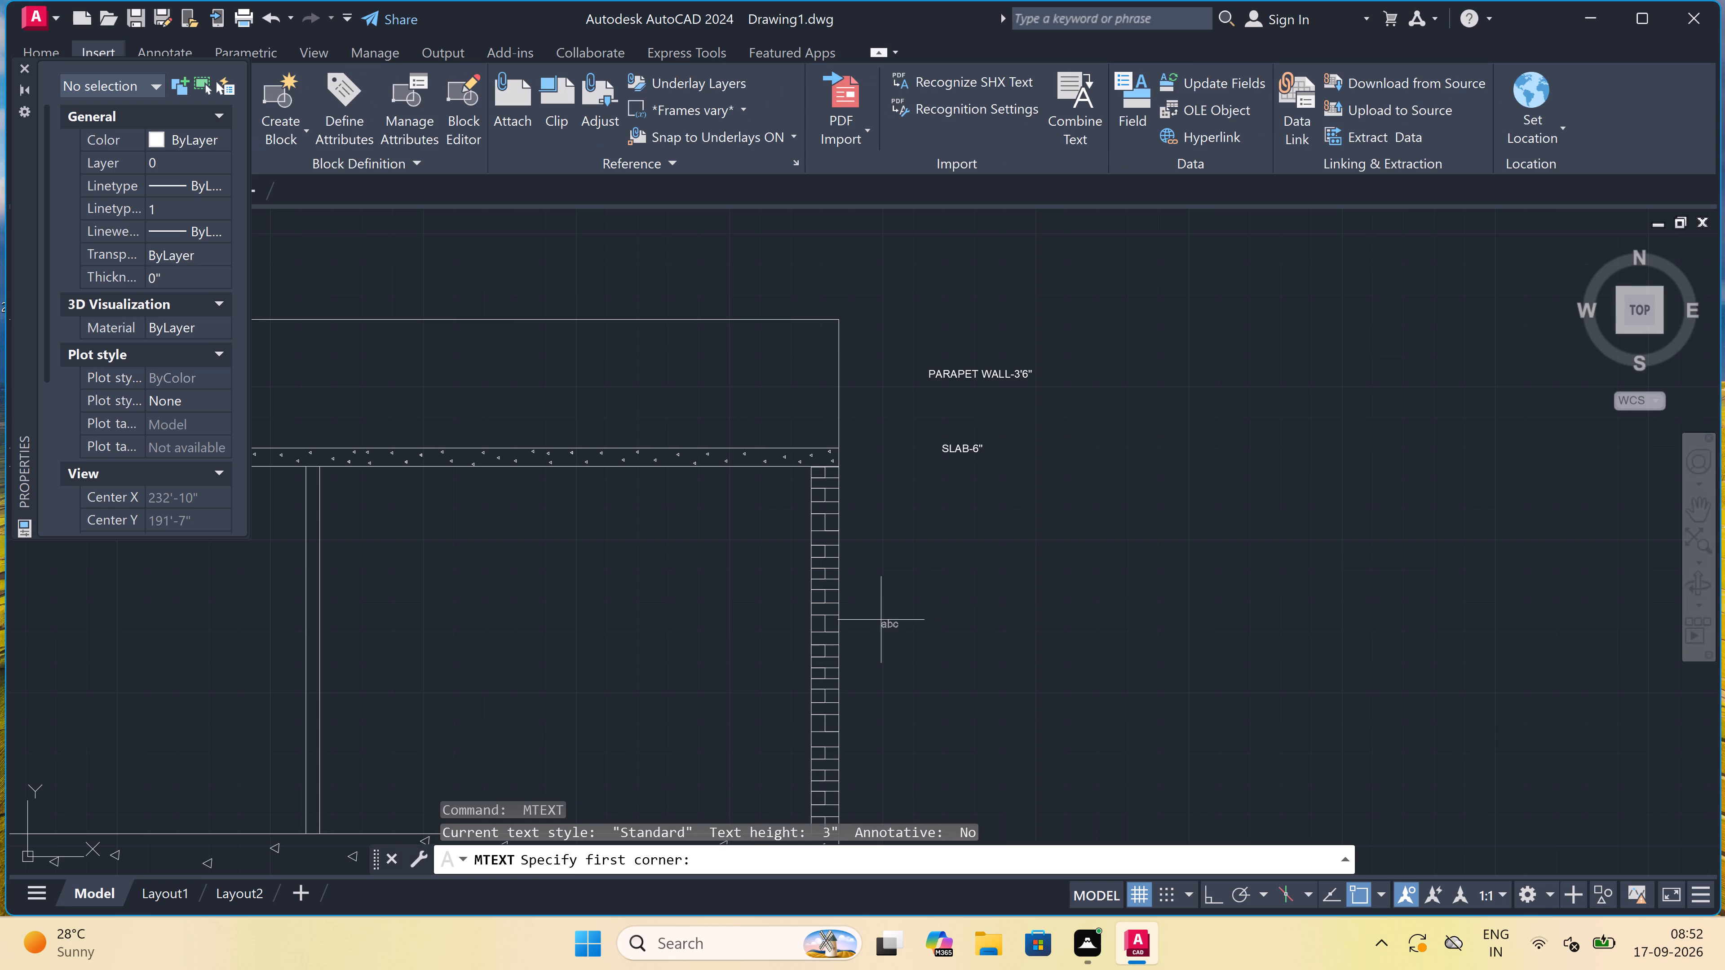
pyautogui.doubleClick(949, 602)
pyautogui.click(1597, 747)
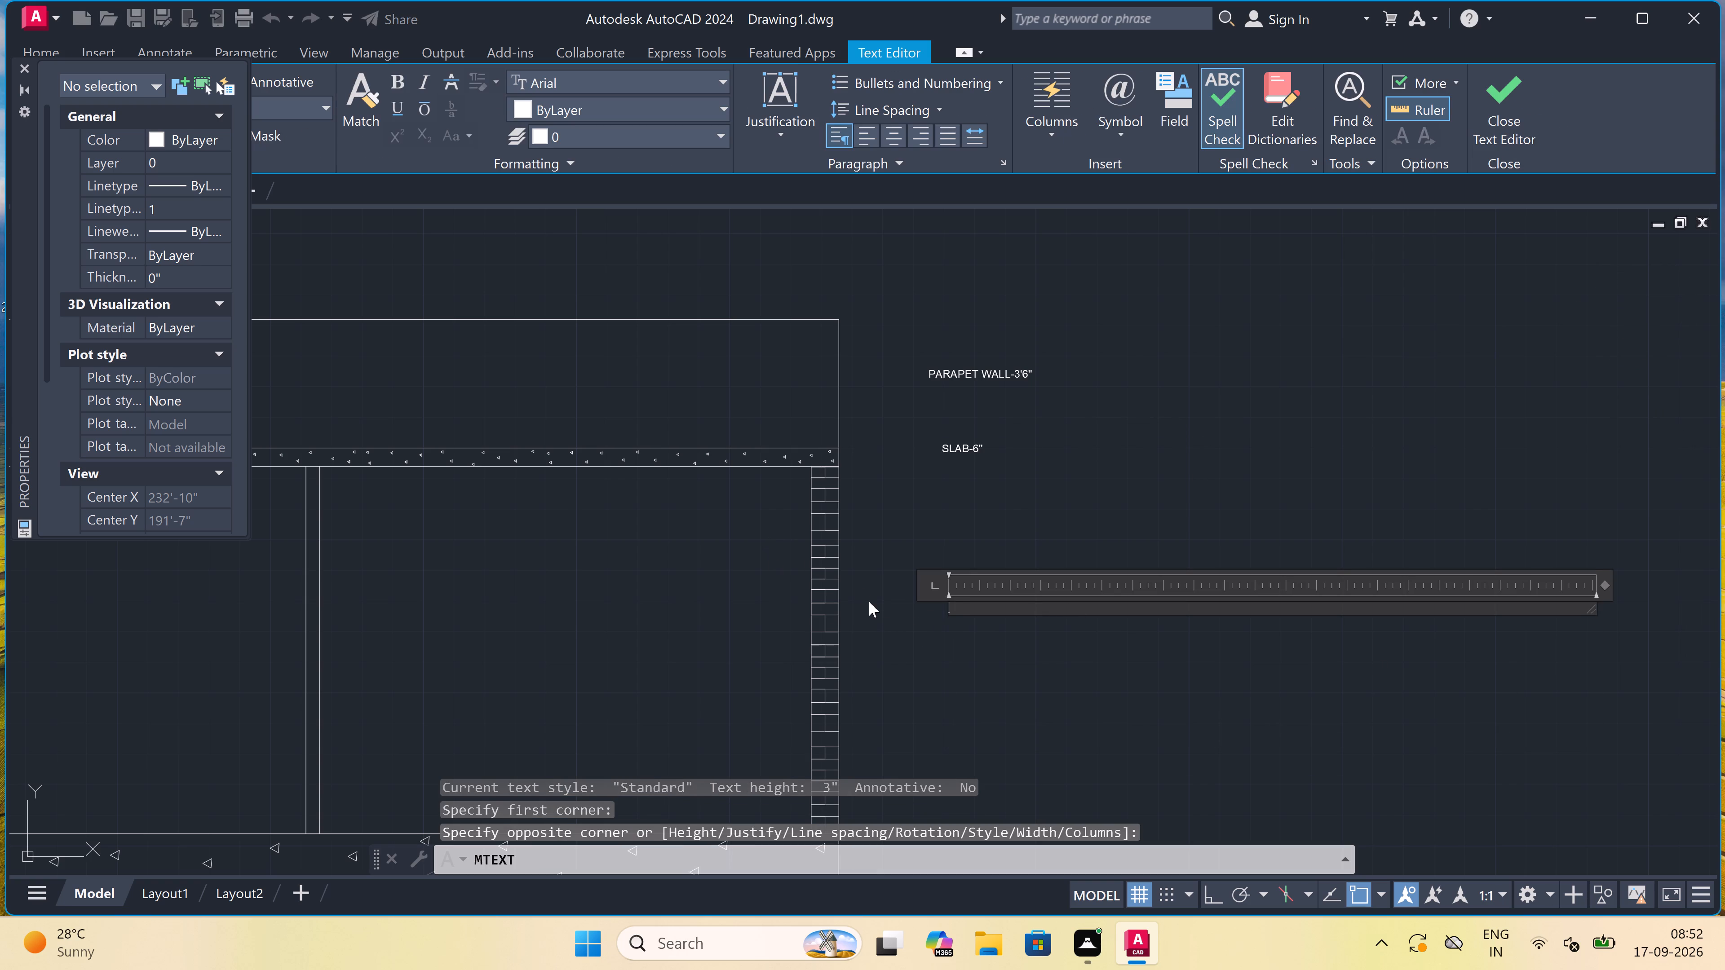
pyautogui.write('BRICK')
pyautogui.press('space')
pyautogui.write('WALL-')
pyautogui.write("10'")
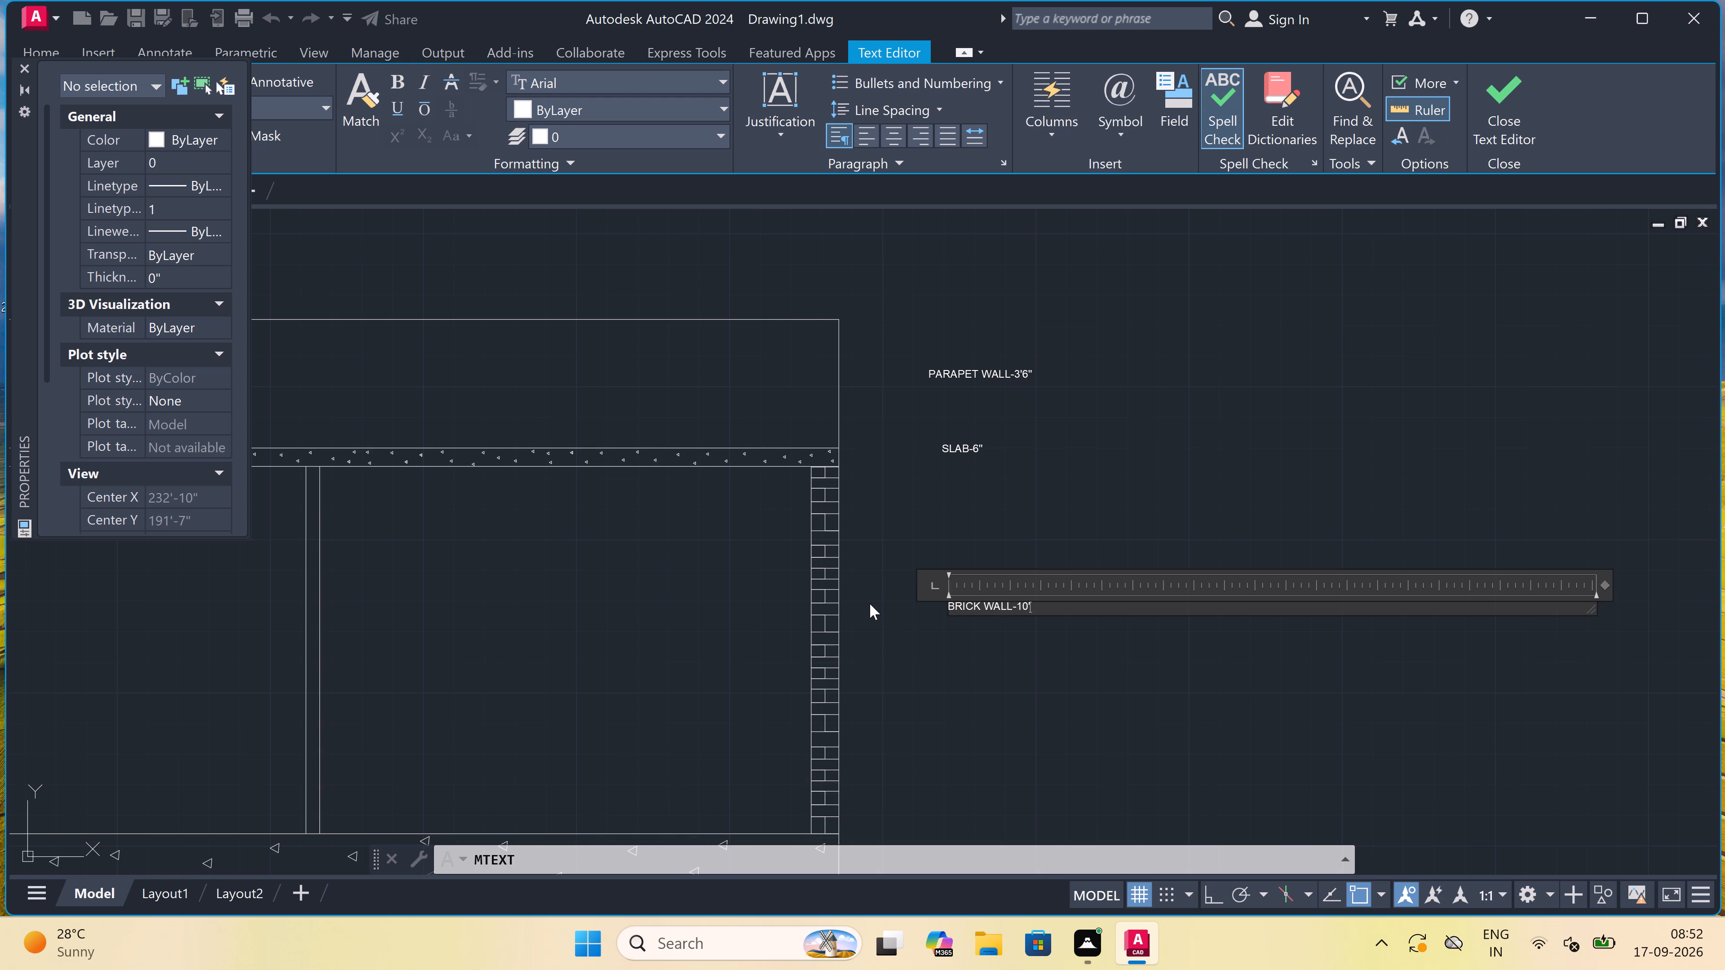
pyautogui.doubleClick(893, 636)
# Add the multiline text label GROUND LEVEL-1'6" beside the right end of section AA's concrete base.
pyautogui.scroll(-4, 907, 622)
pyautogui.scroll(3, 907, 629)
pyautogui.scroll(2, 949, 739)
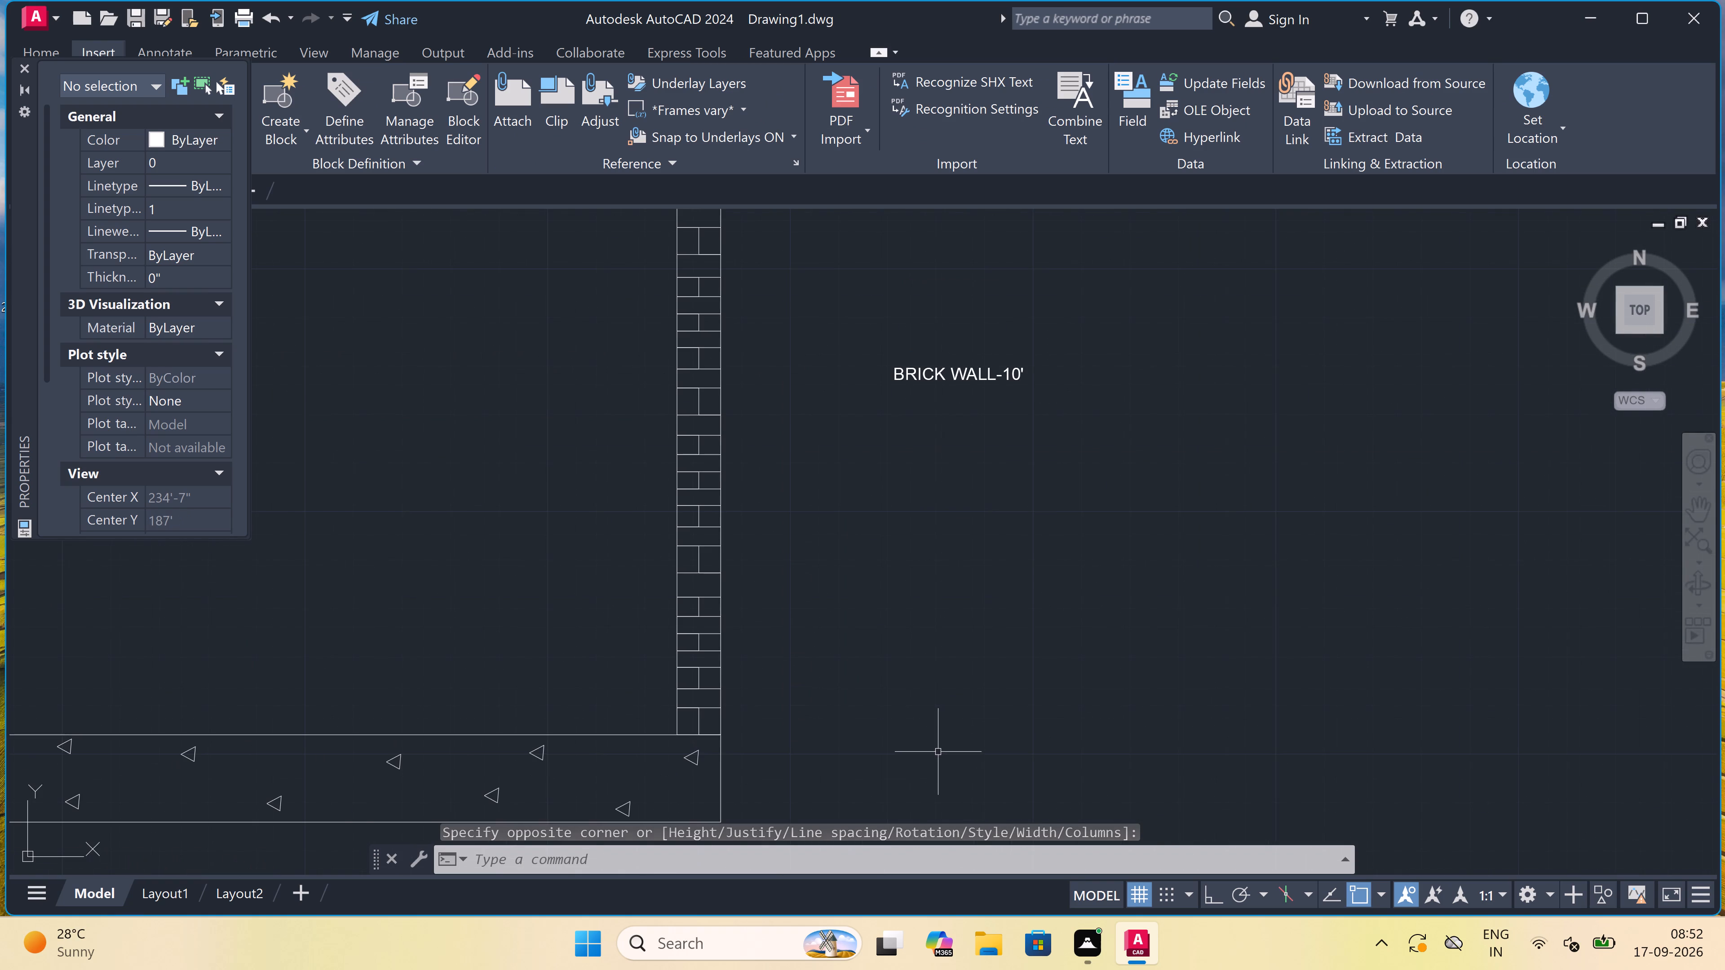
pyautogui.scroll(-2, 929, 757)
pyautogui.scroll(2, 915, 787)
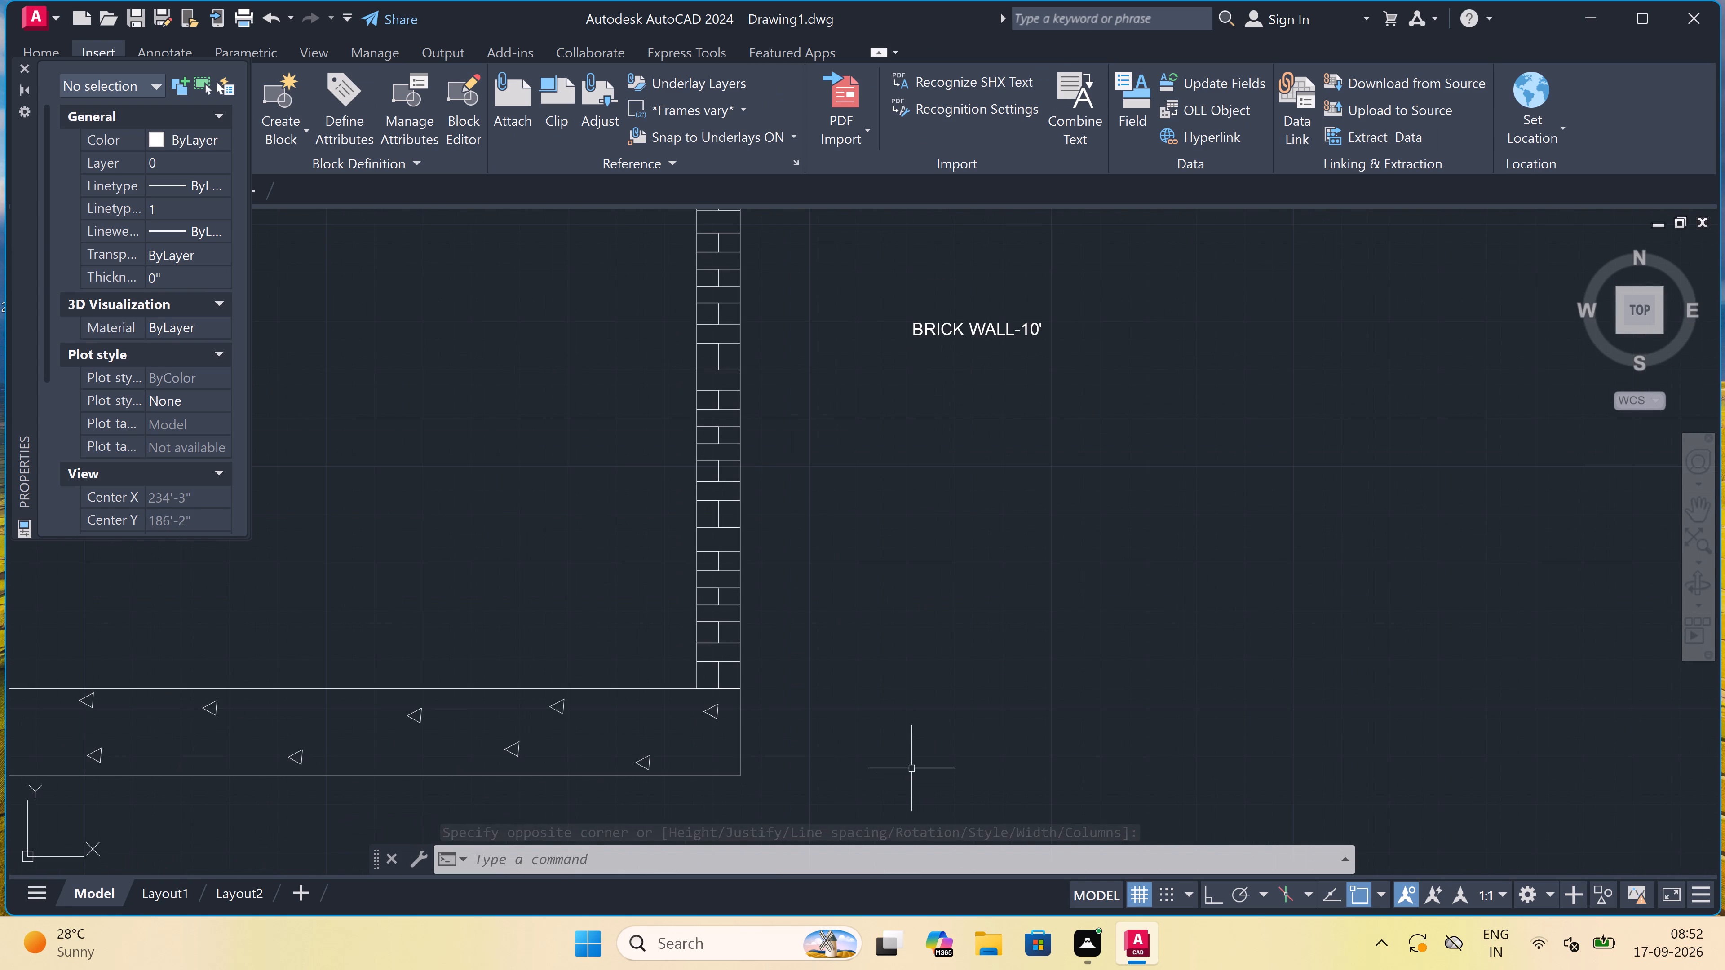
pyautogui.press('space')
pyautogui.click(887, 727)
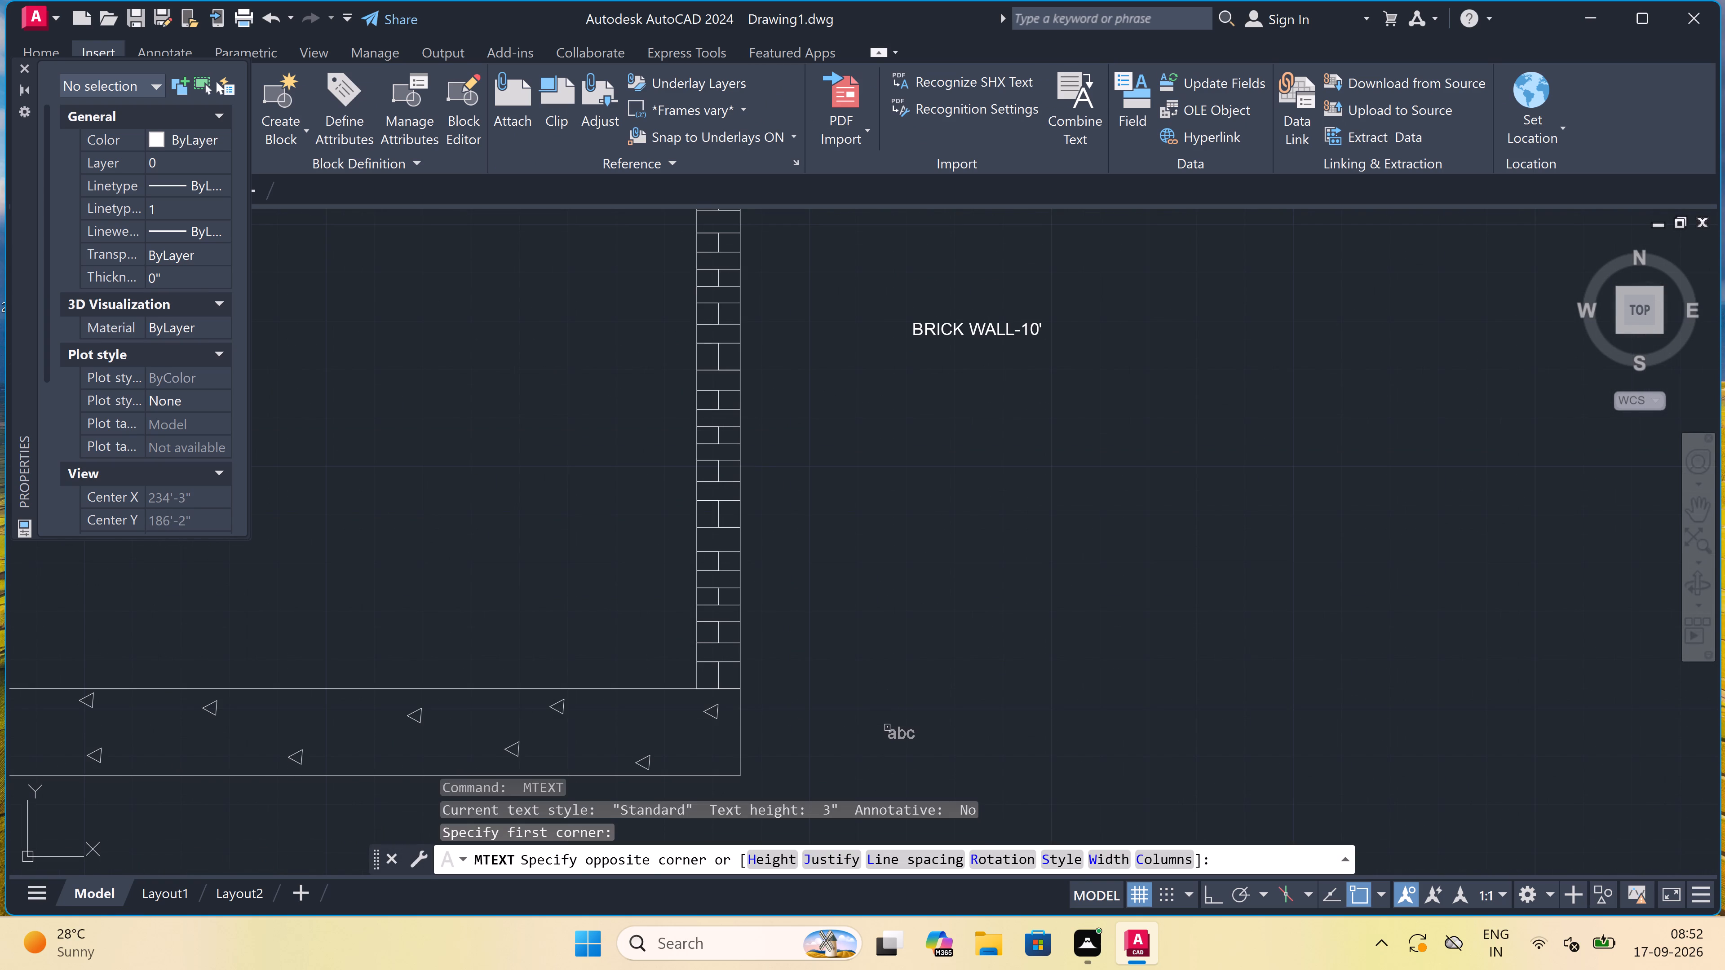
pyautogui.click(1206, 742)
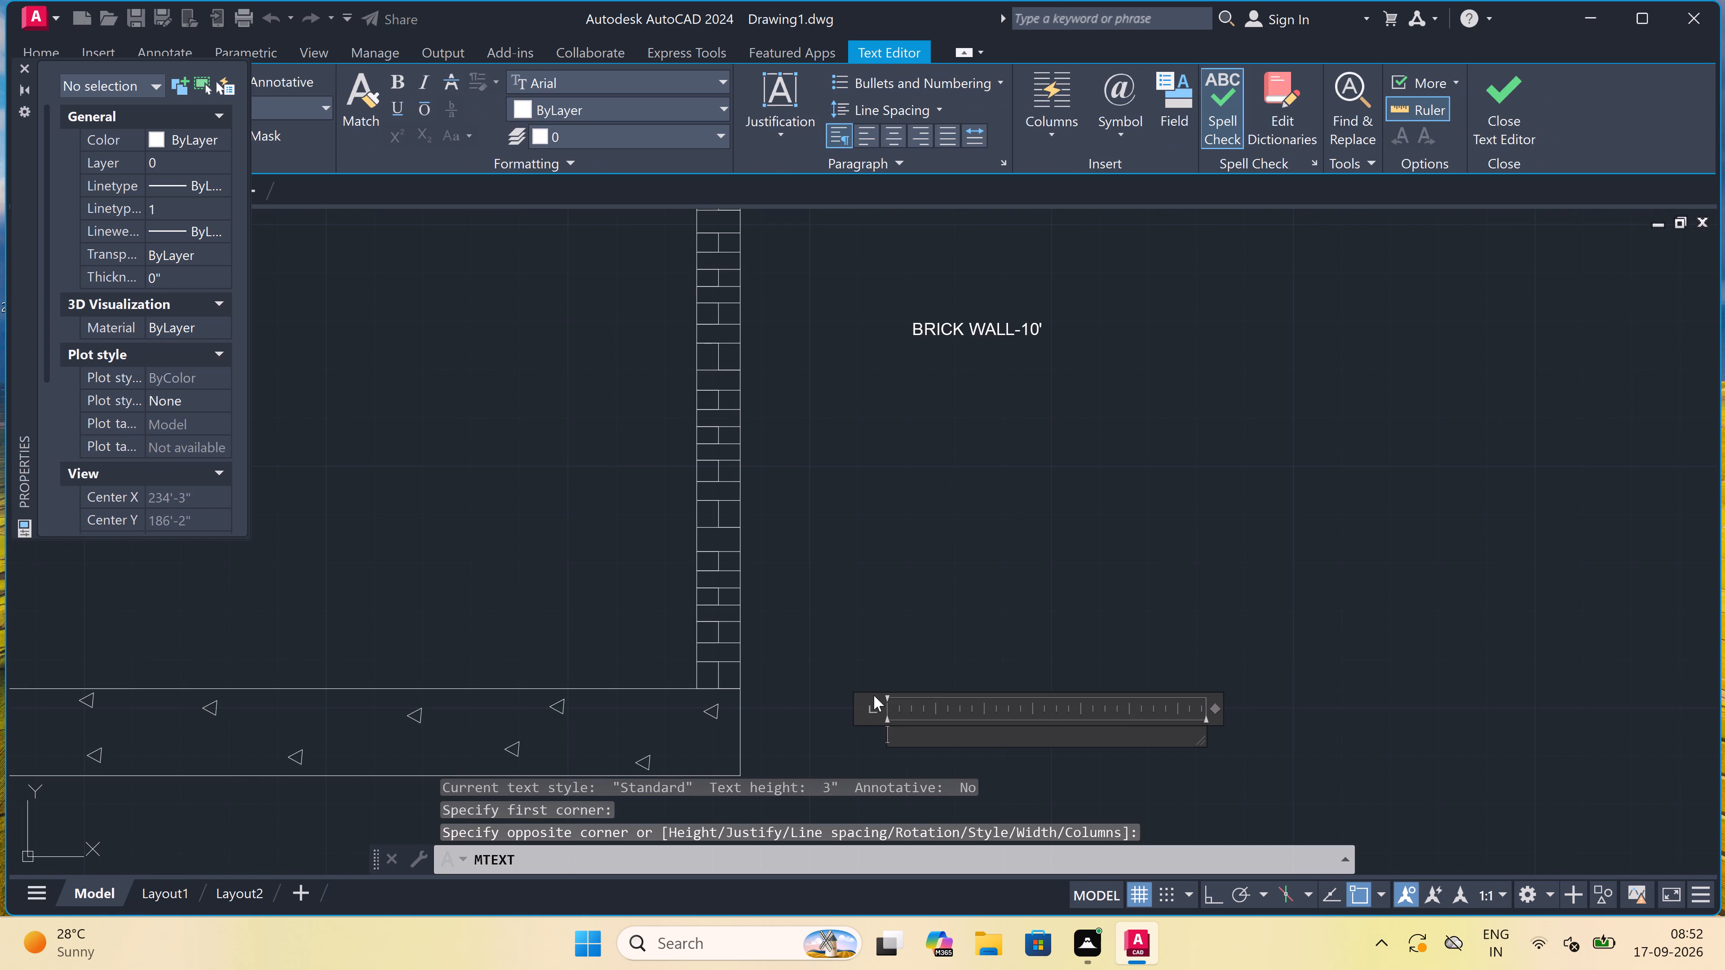
pyautogui.write('GROUND')
pyautogui.press('space')
pyautogui.write('LEB')
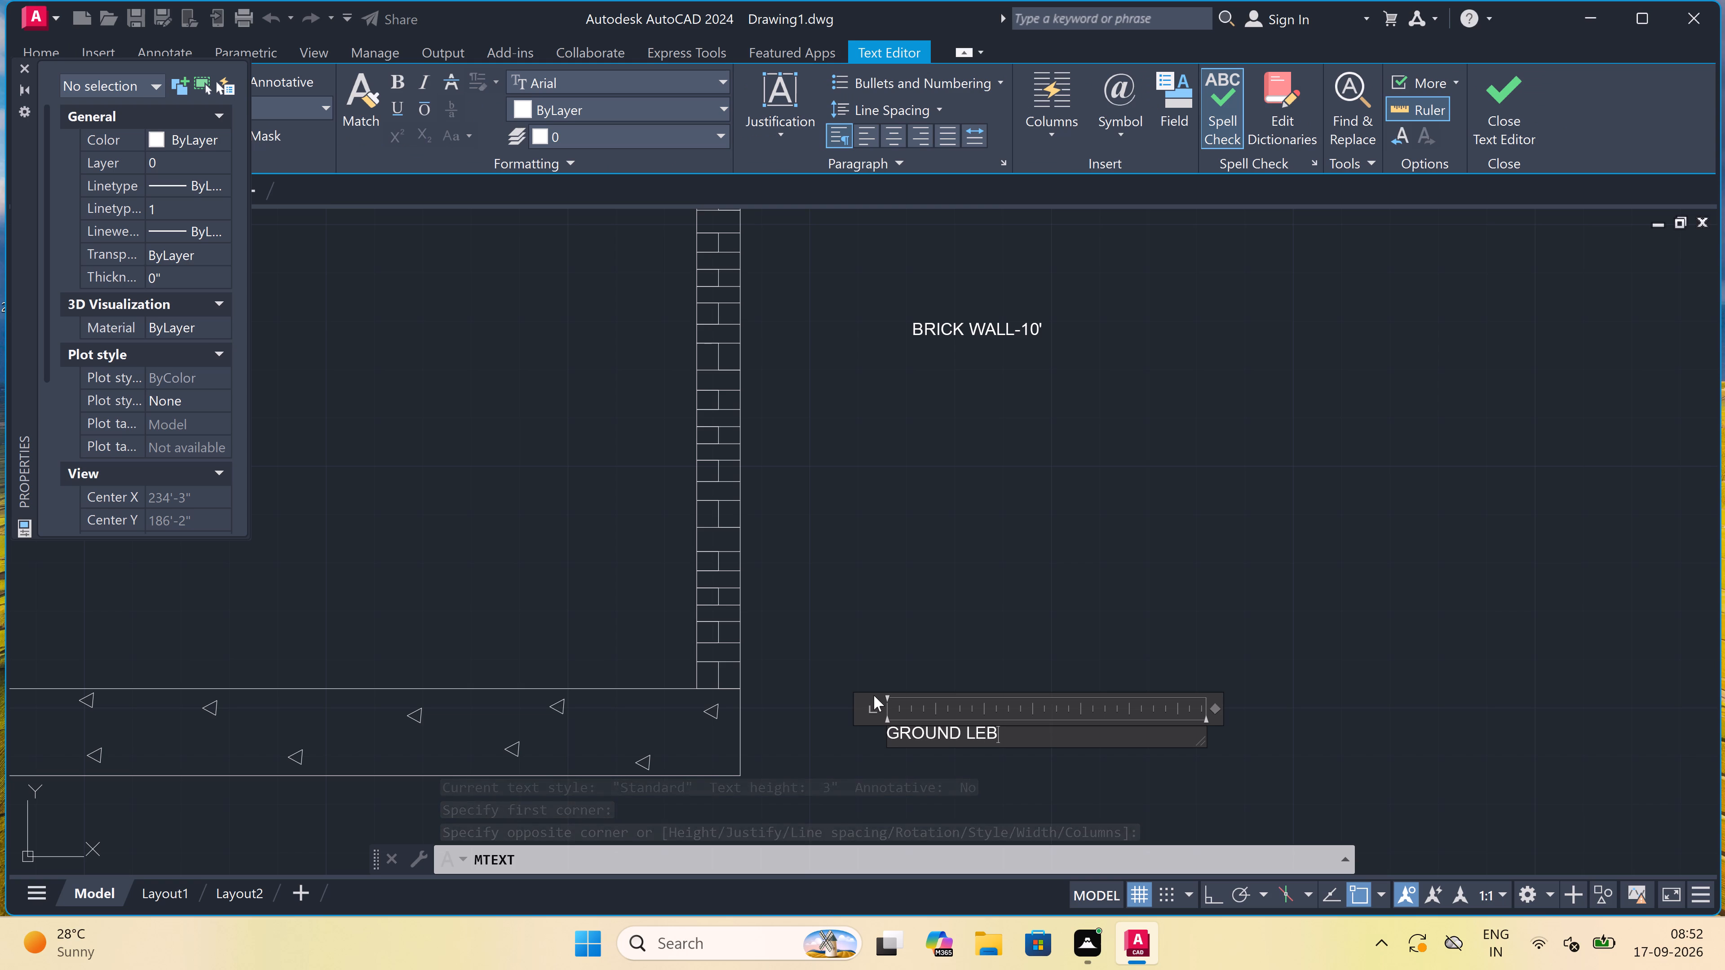
pyautogui.press('BackSpace')
pyautogui.write('VEL')
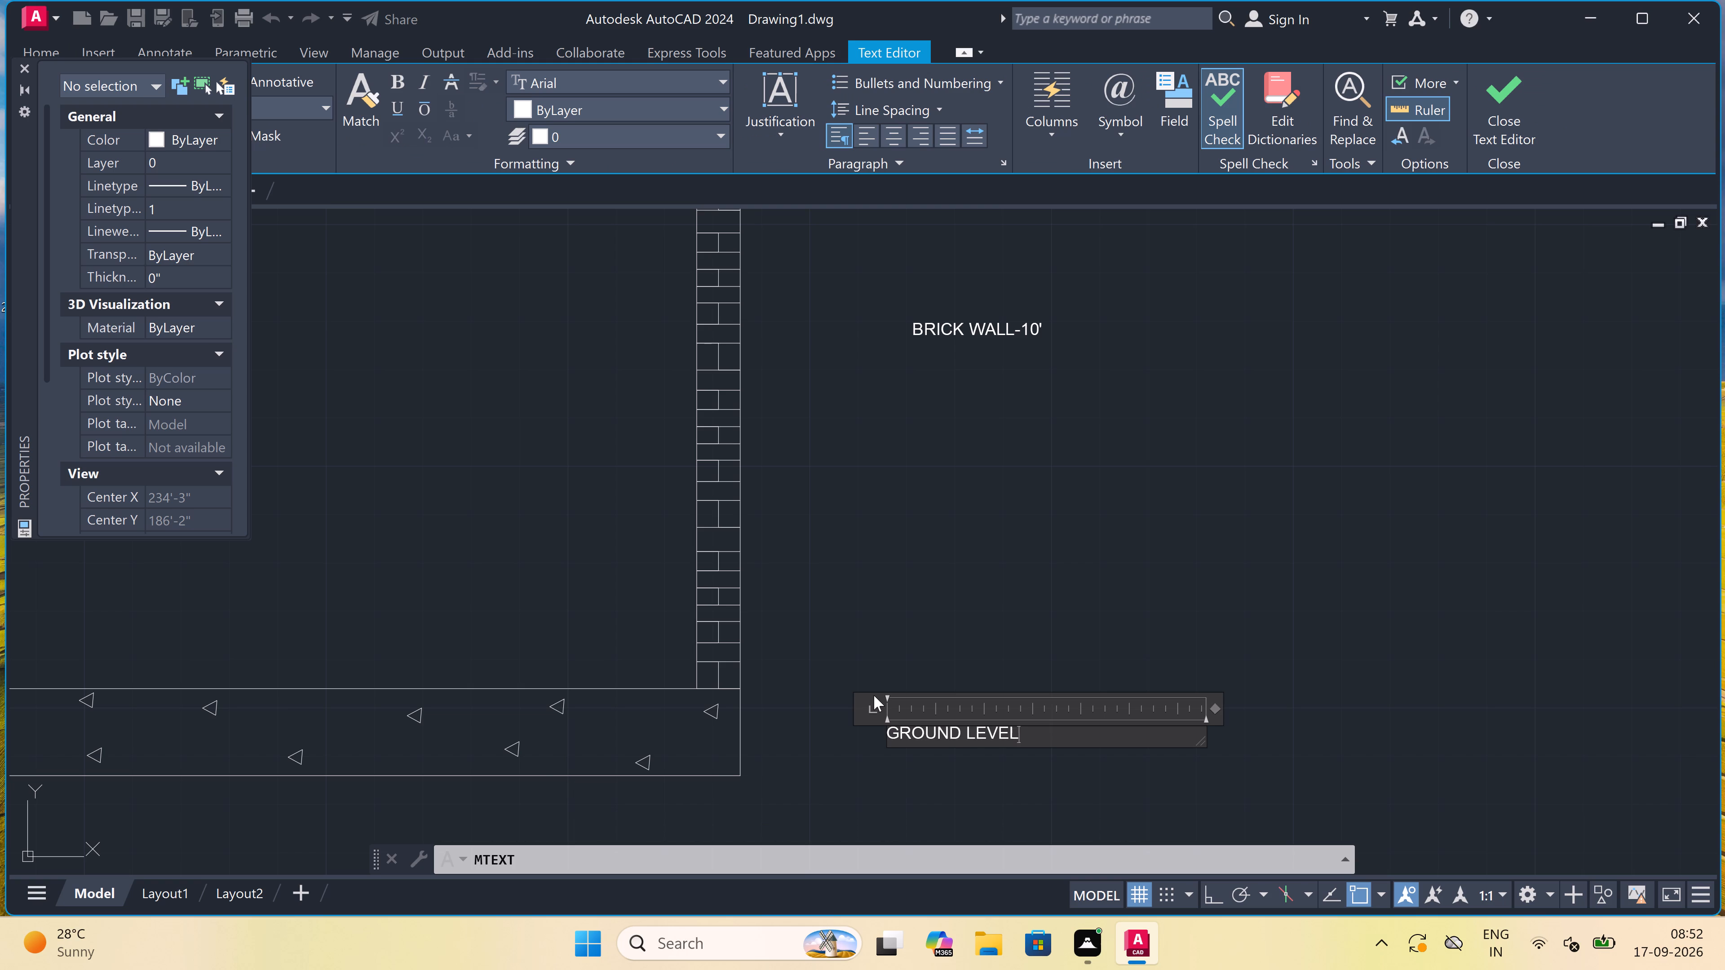
pyautogui.press('-')
pyautogui.write("1'6")
pyautogui.hotkey('shift', '"')
pyautogui.click(940, 650)
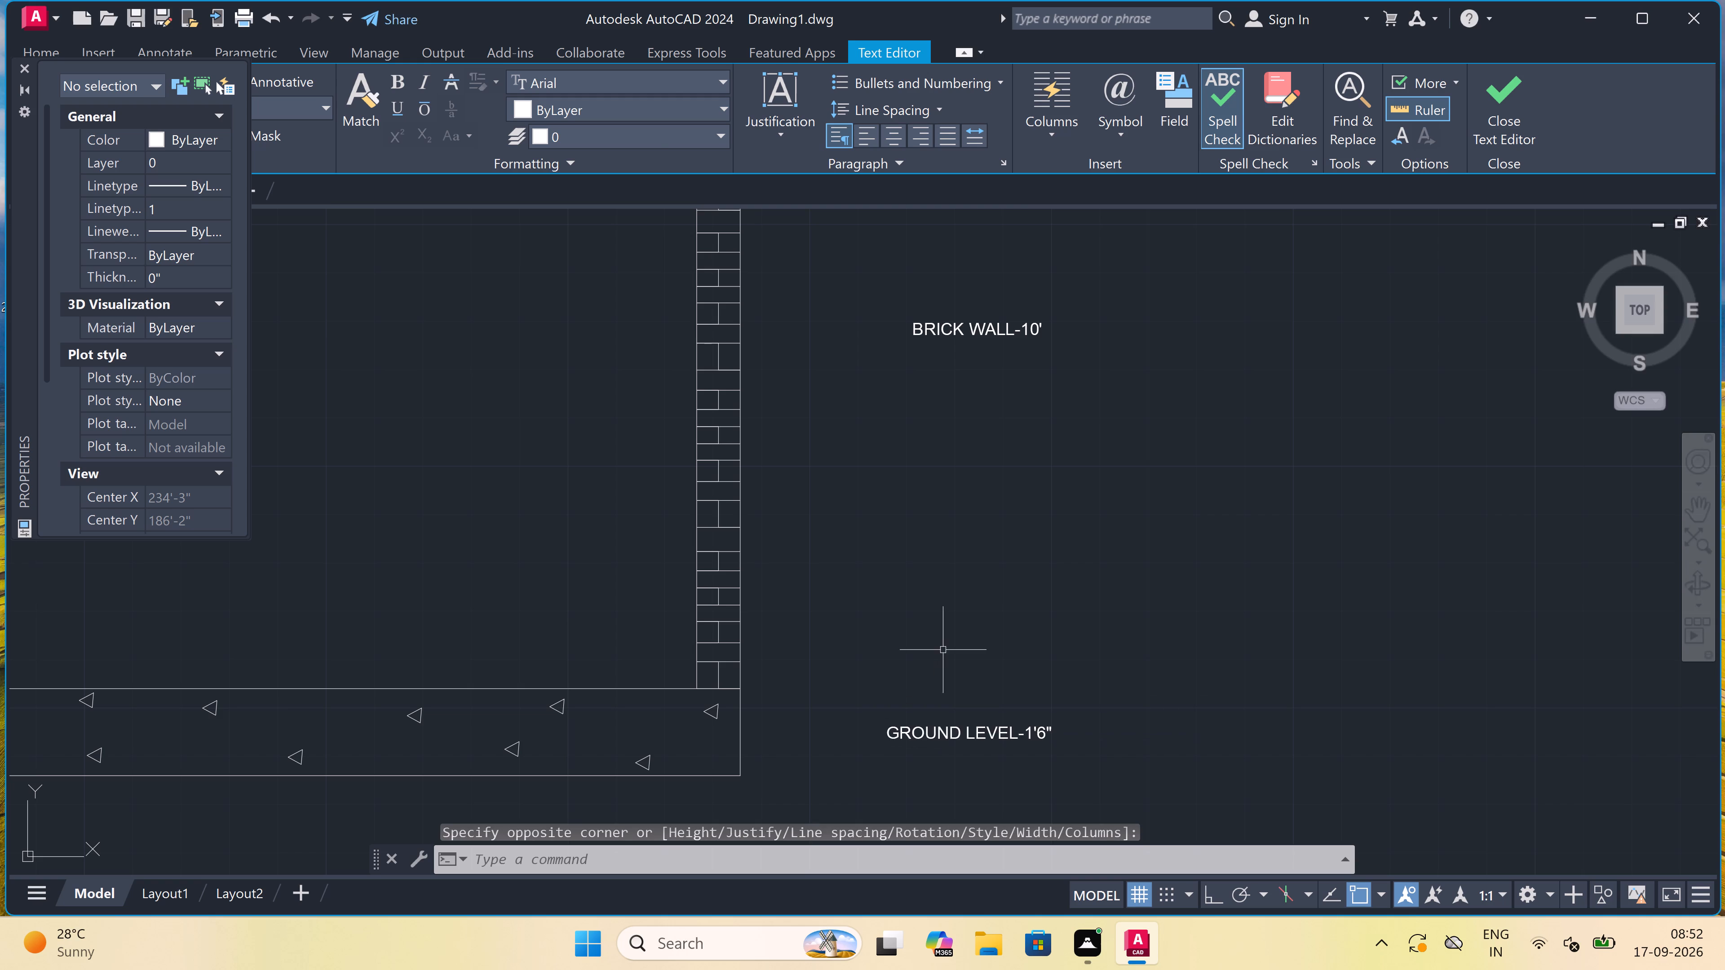
# Set the text height of the four section AA labels to 6".
pyautogui.scroll(-3, 943, 648)
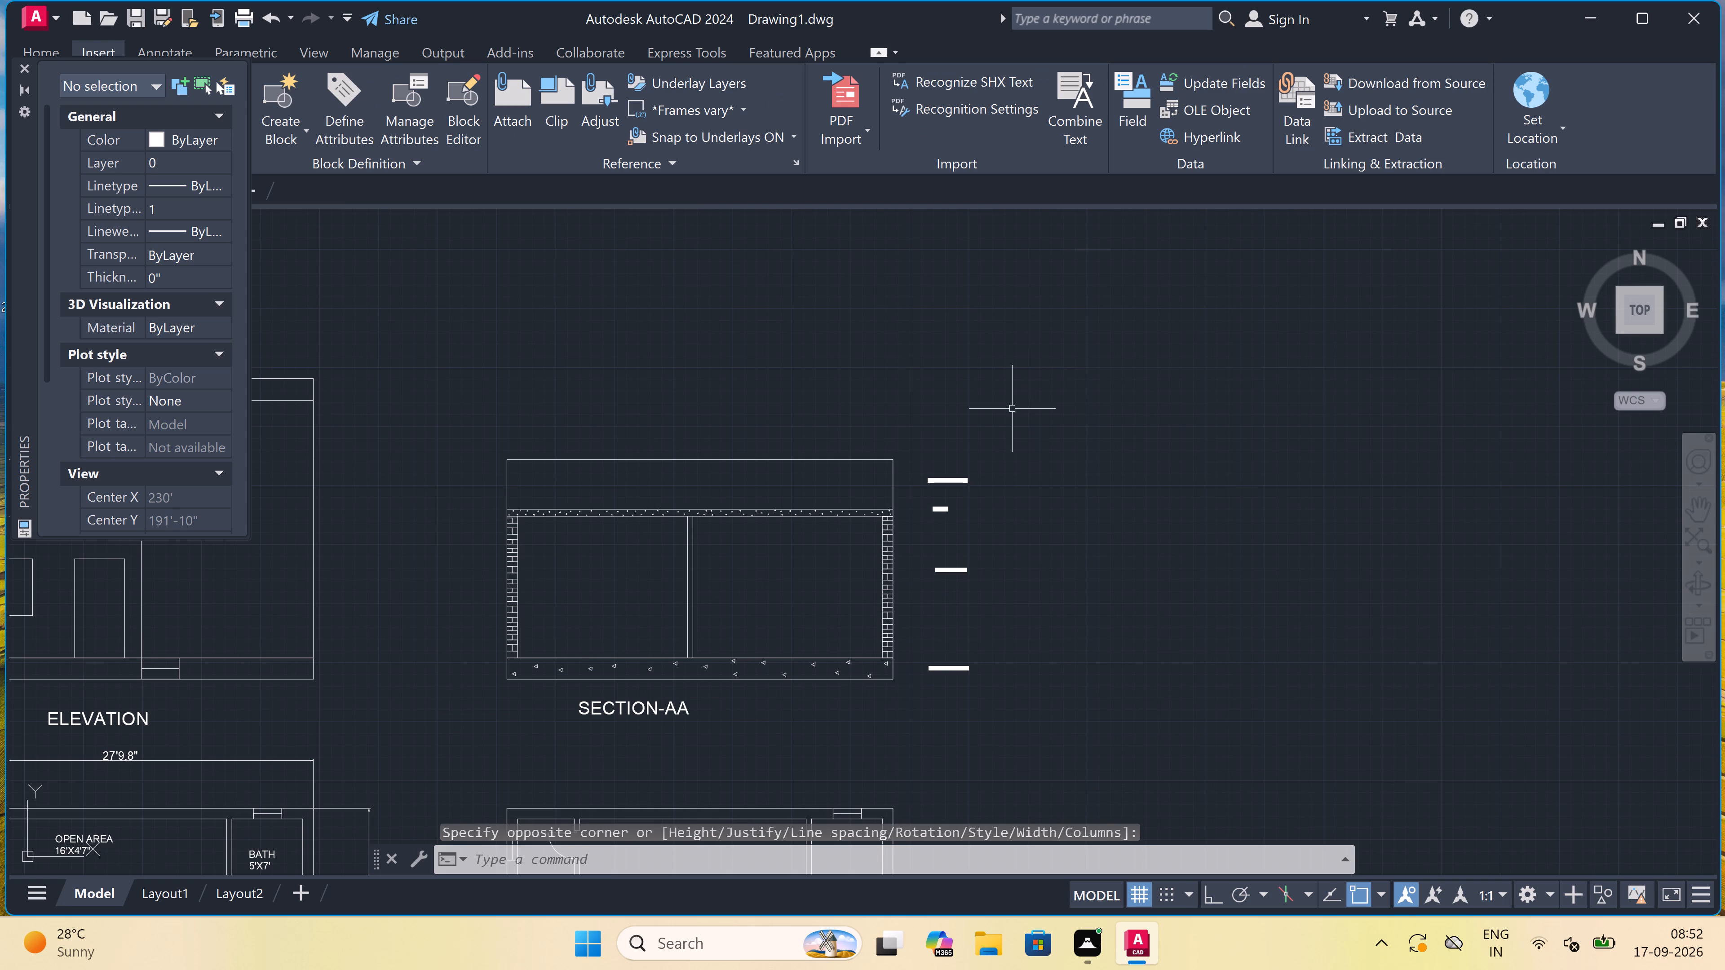
pyautogui.click(1011, 414)
pyautogui.moveTo(1011, 414); pyautogui.dragTo(1010, 418)
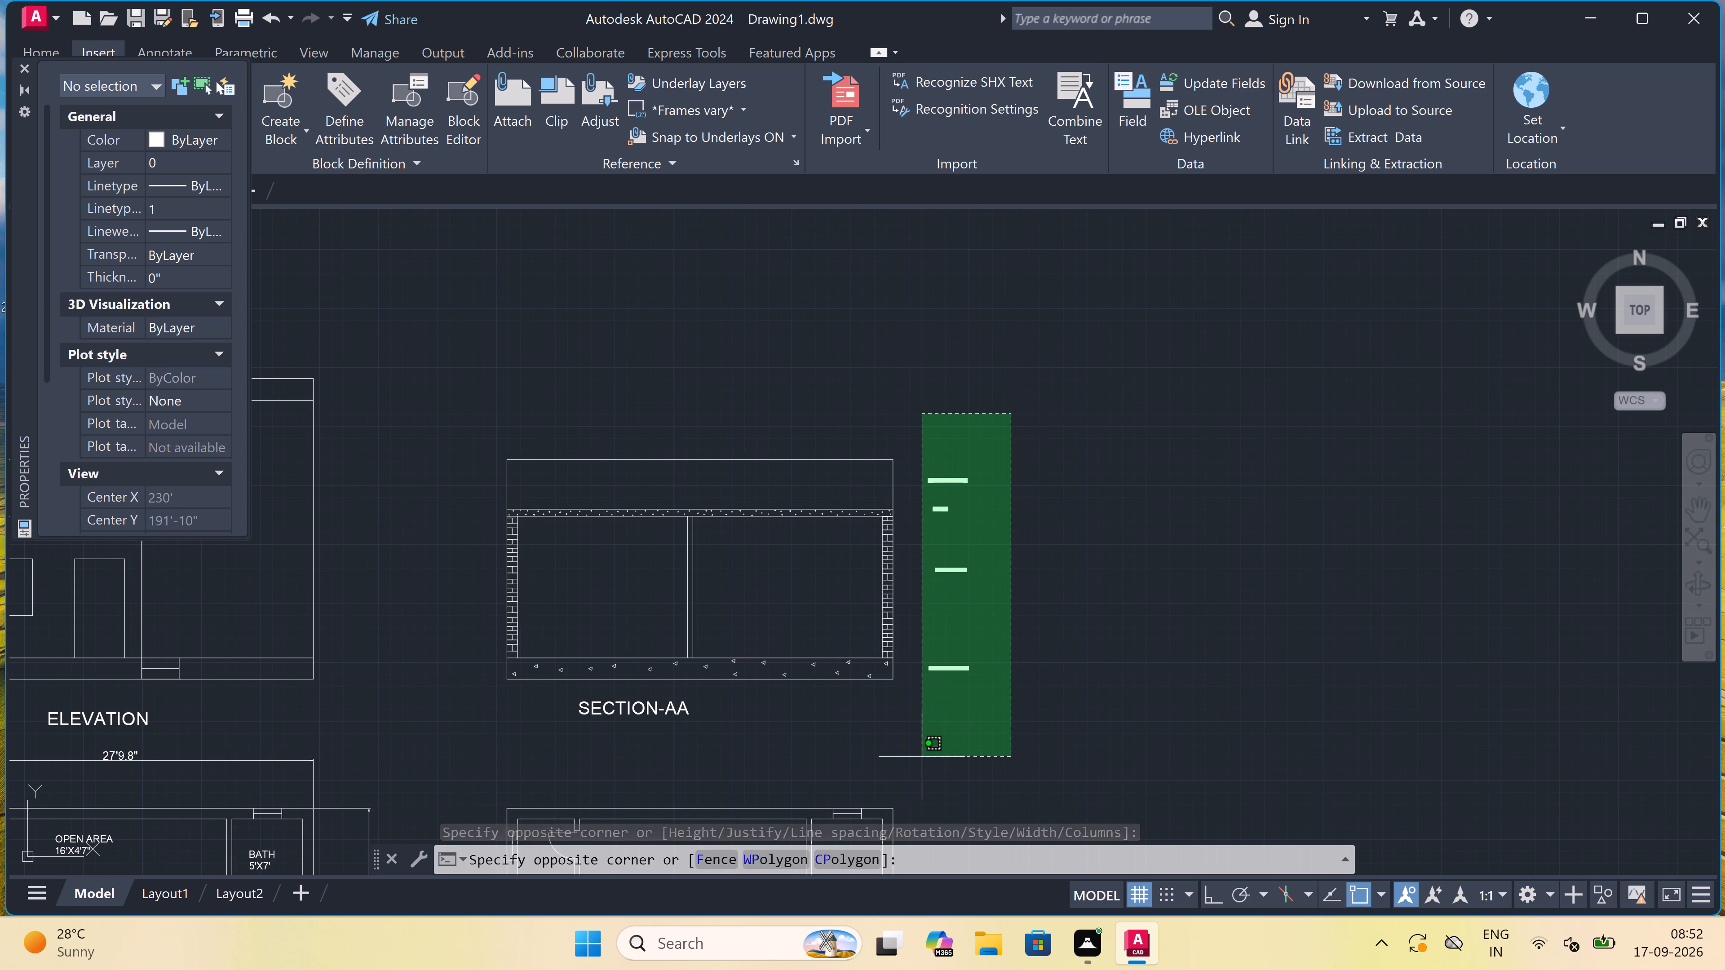
pyautogui.click(922, 750)
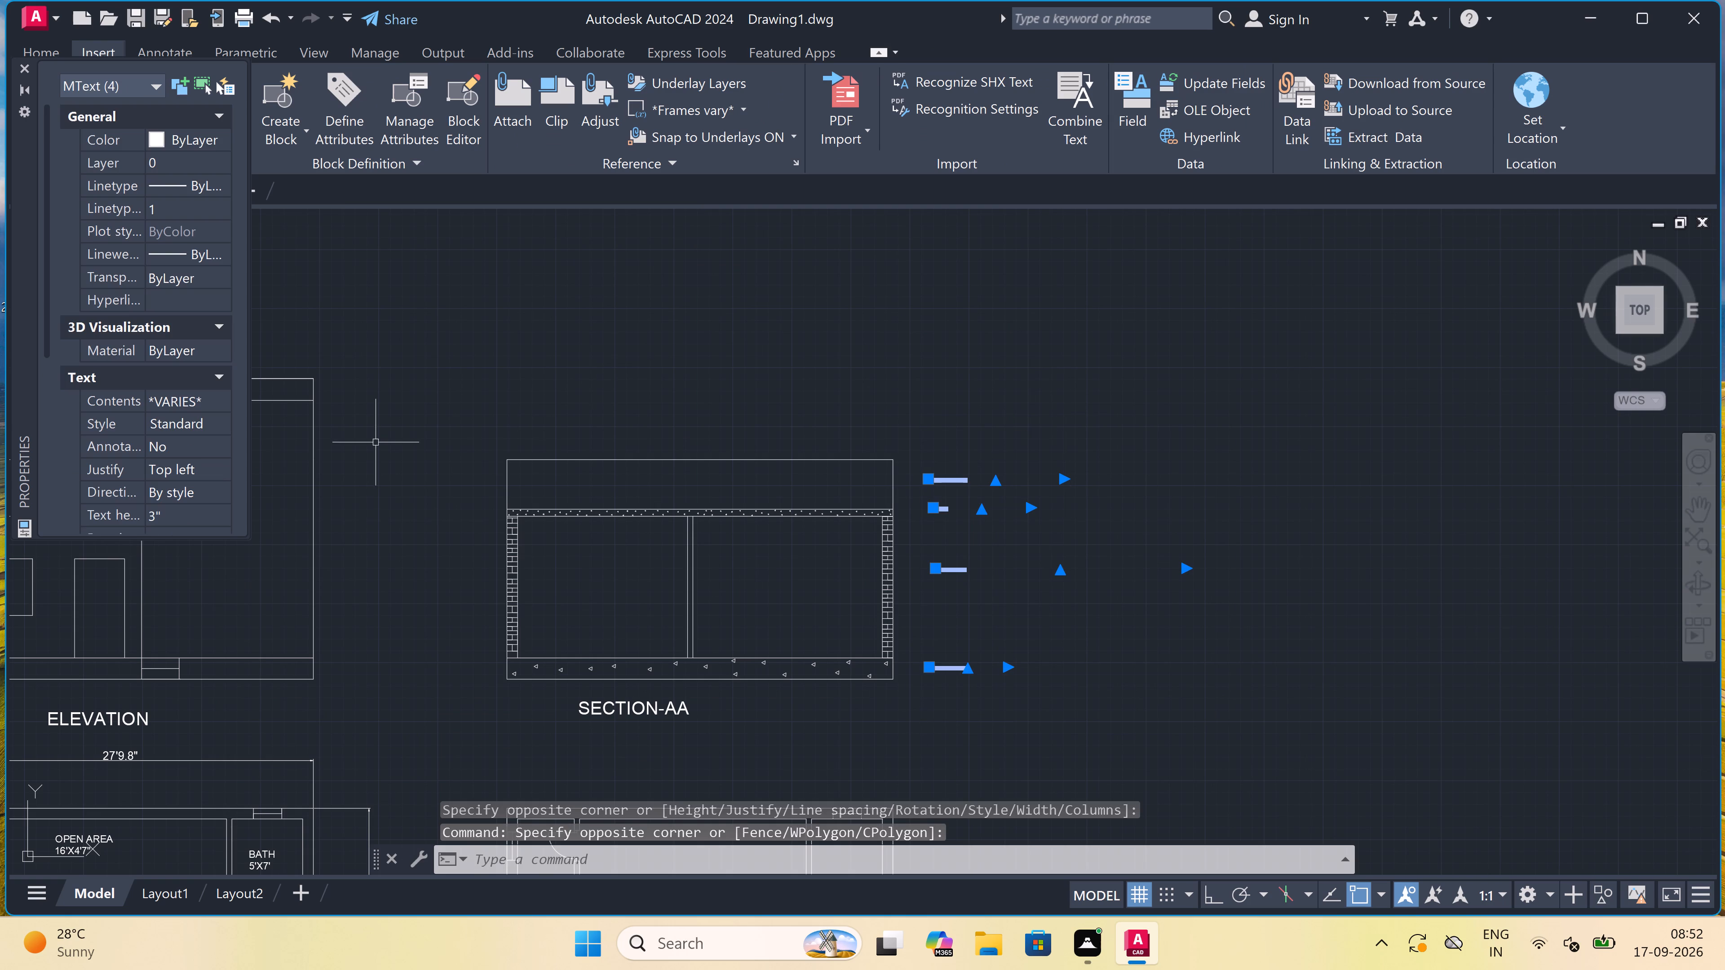
pyautogui.moveTo(190, 516); pyautogui.dragTo(207, 524)
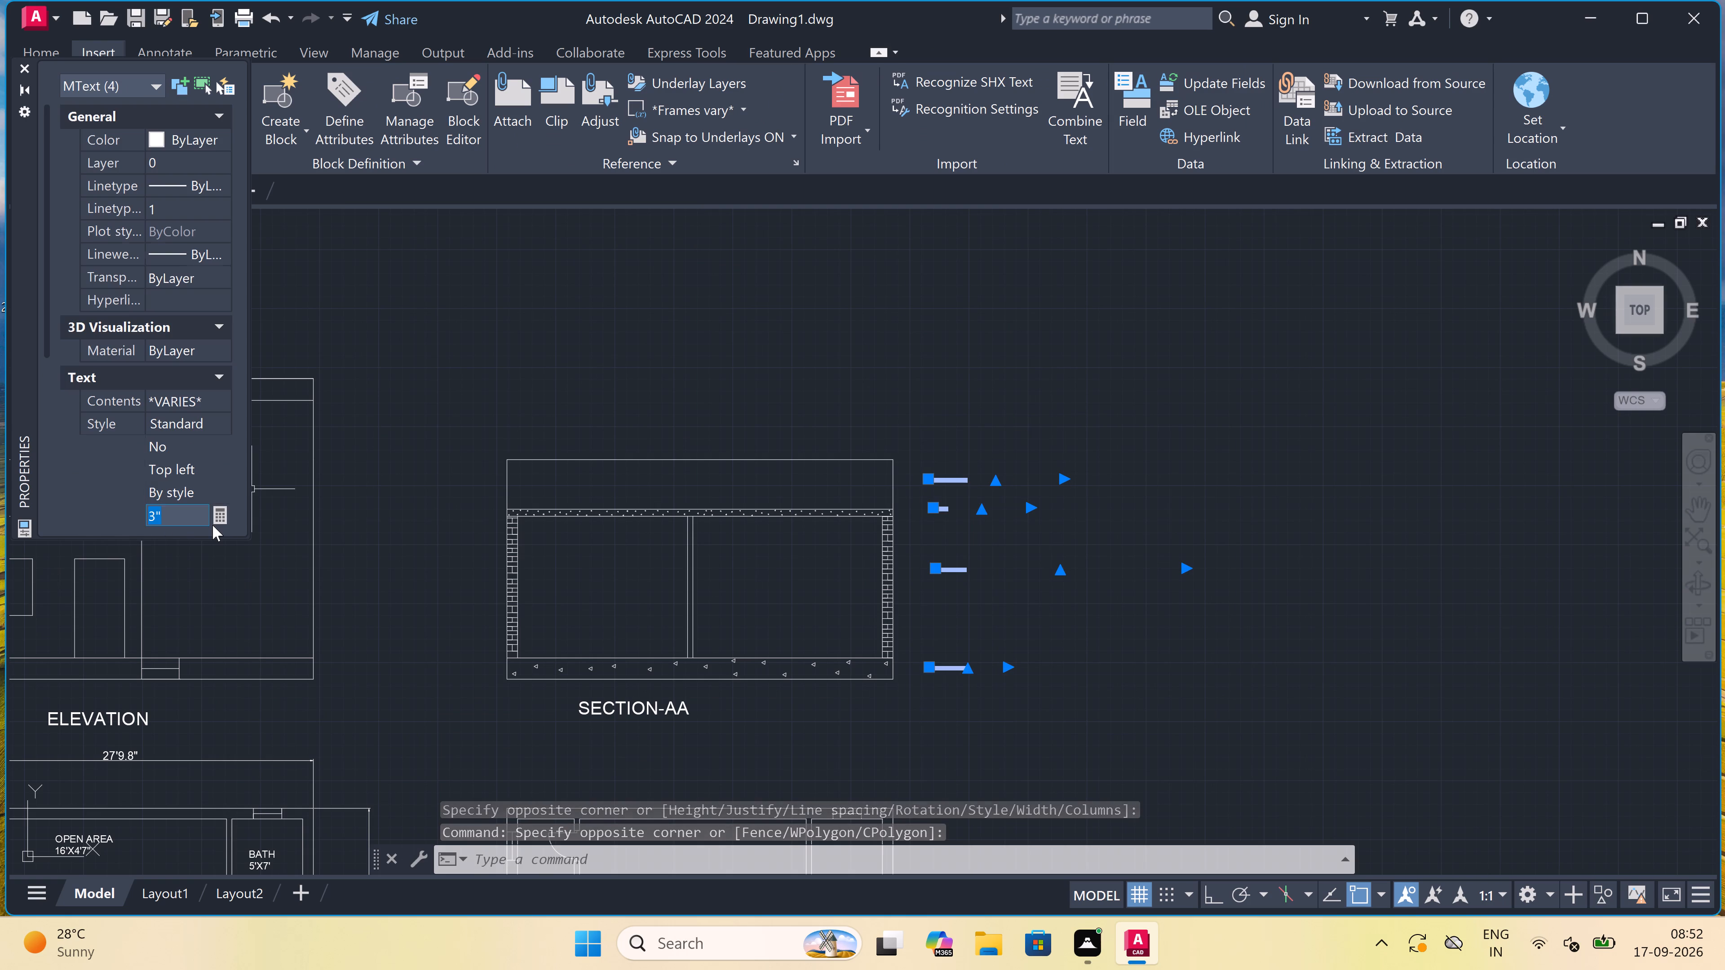
pyautogui.press('BackSpace')
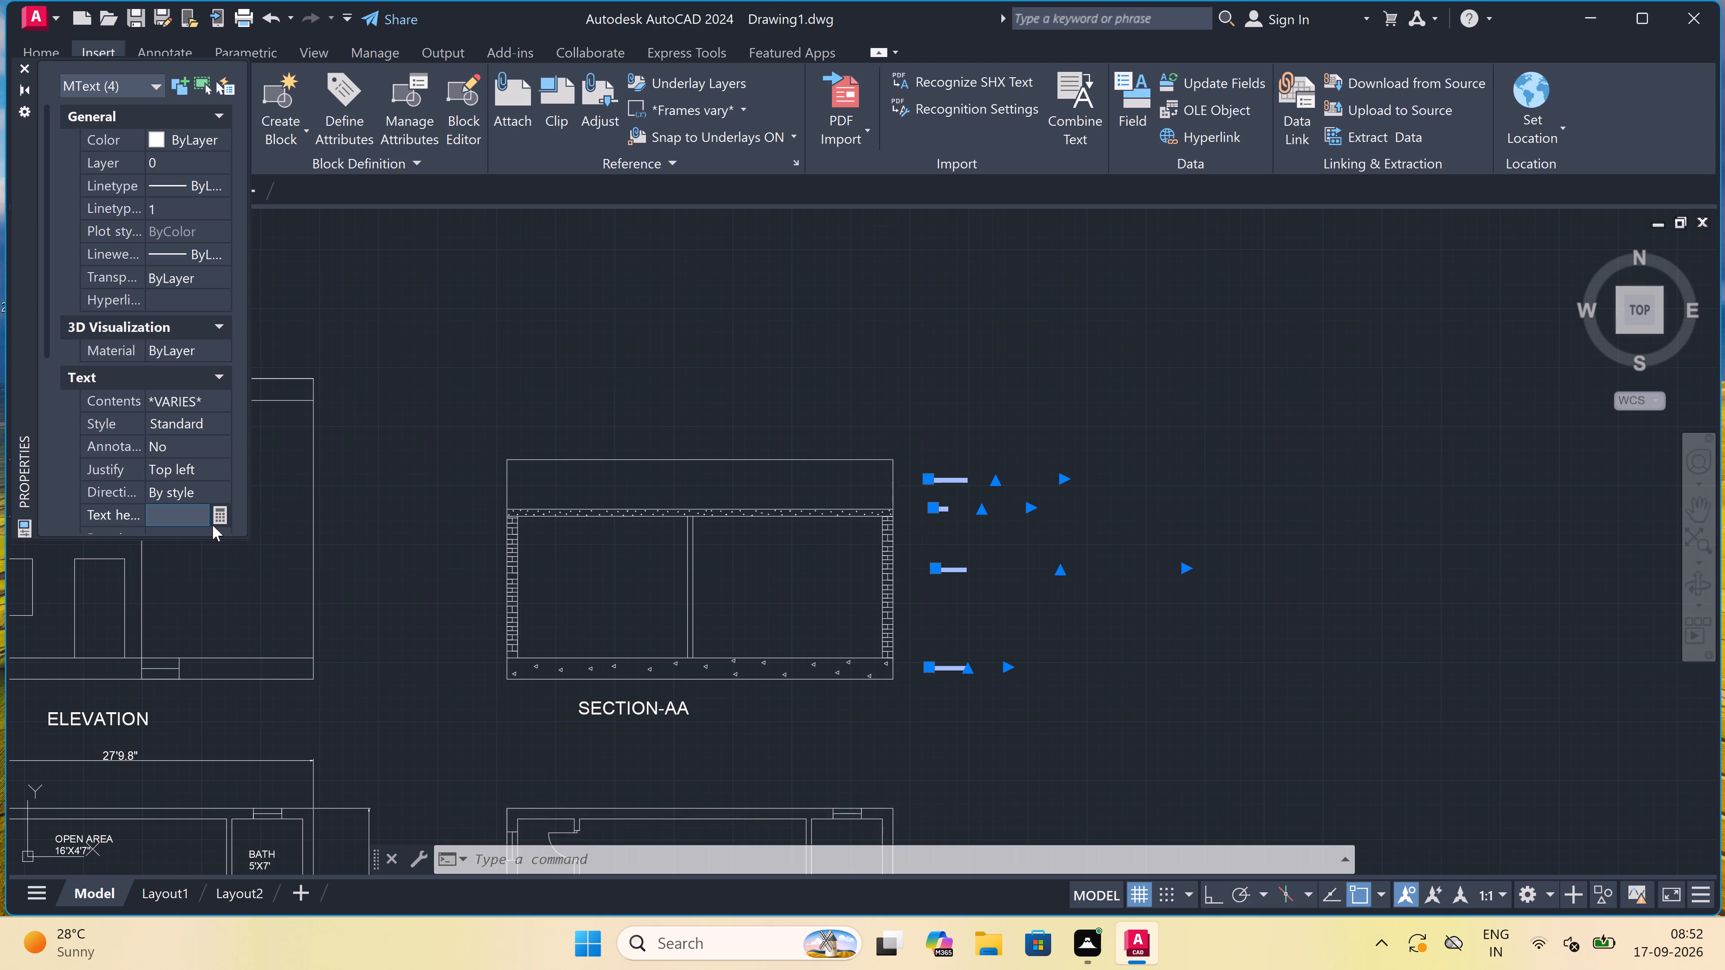
pyautogui.write('6"')
pyautogui.click(441, 406)
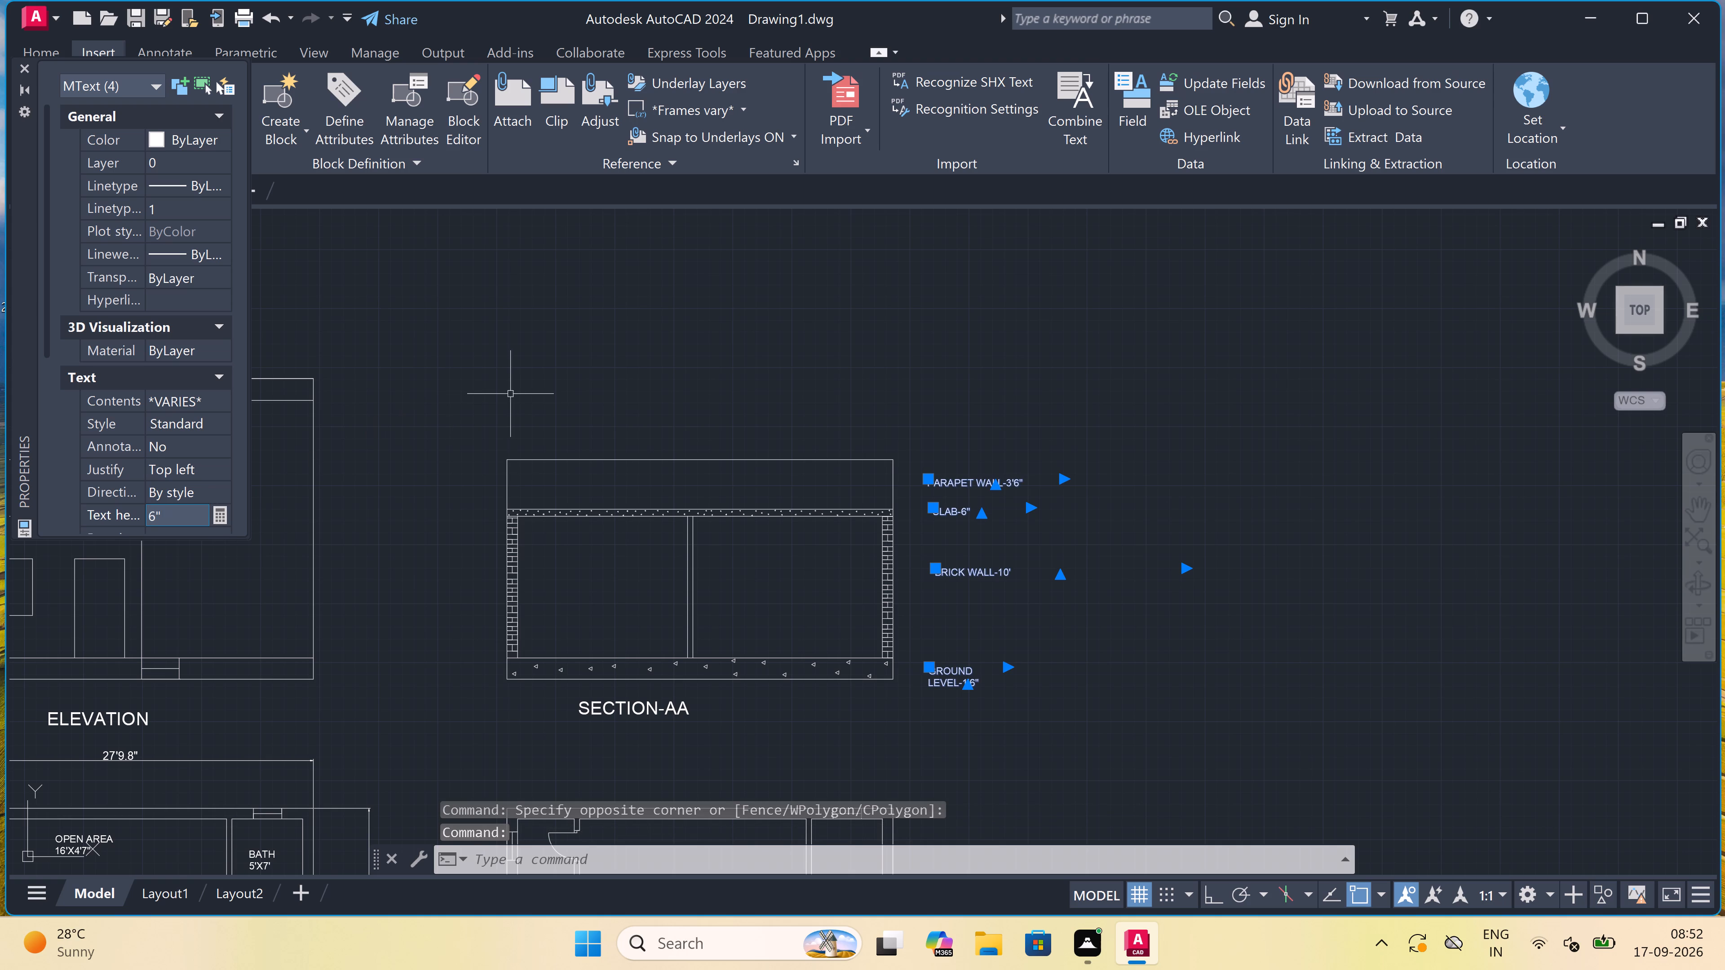
pyautogui.press('Escape')
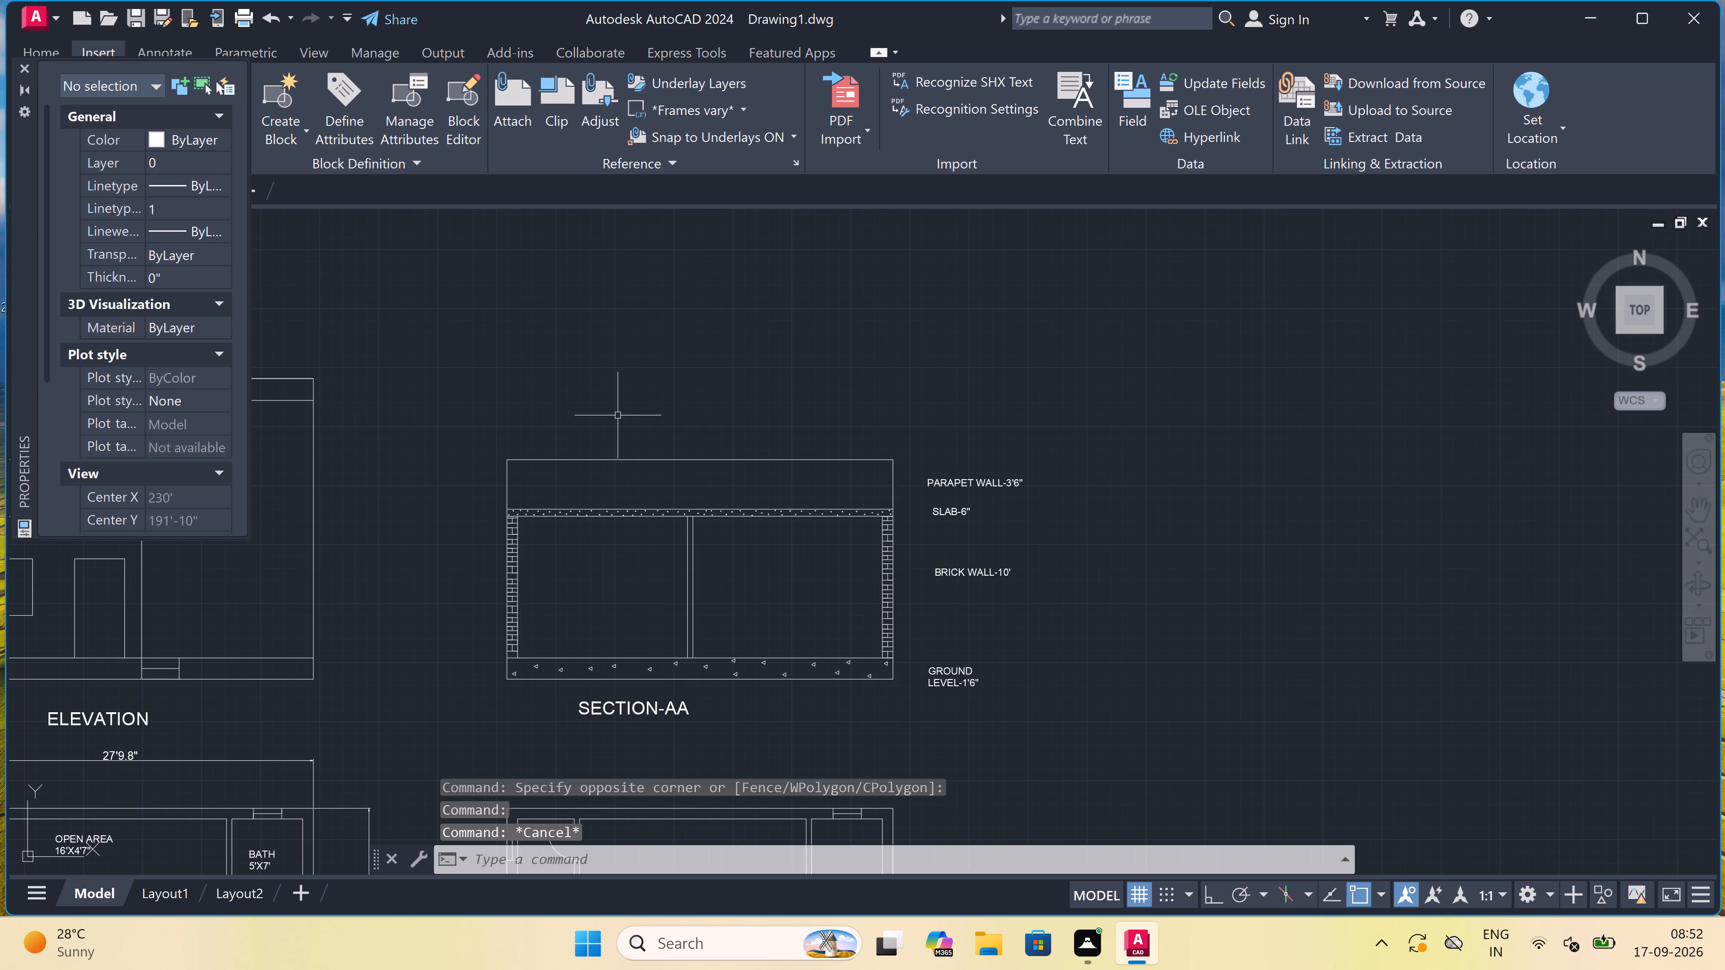
# With Ortho on, draw a vertical line from the roof slab's top to the parapet's top edge, just inside the parapet's right end.
pyautogui.press('l')
pyautogui.press('space')
pyautogui.scroll(2, 814, 457)
pyautogui.scroll(2, 966, 517)
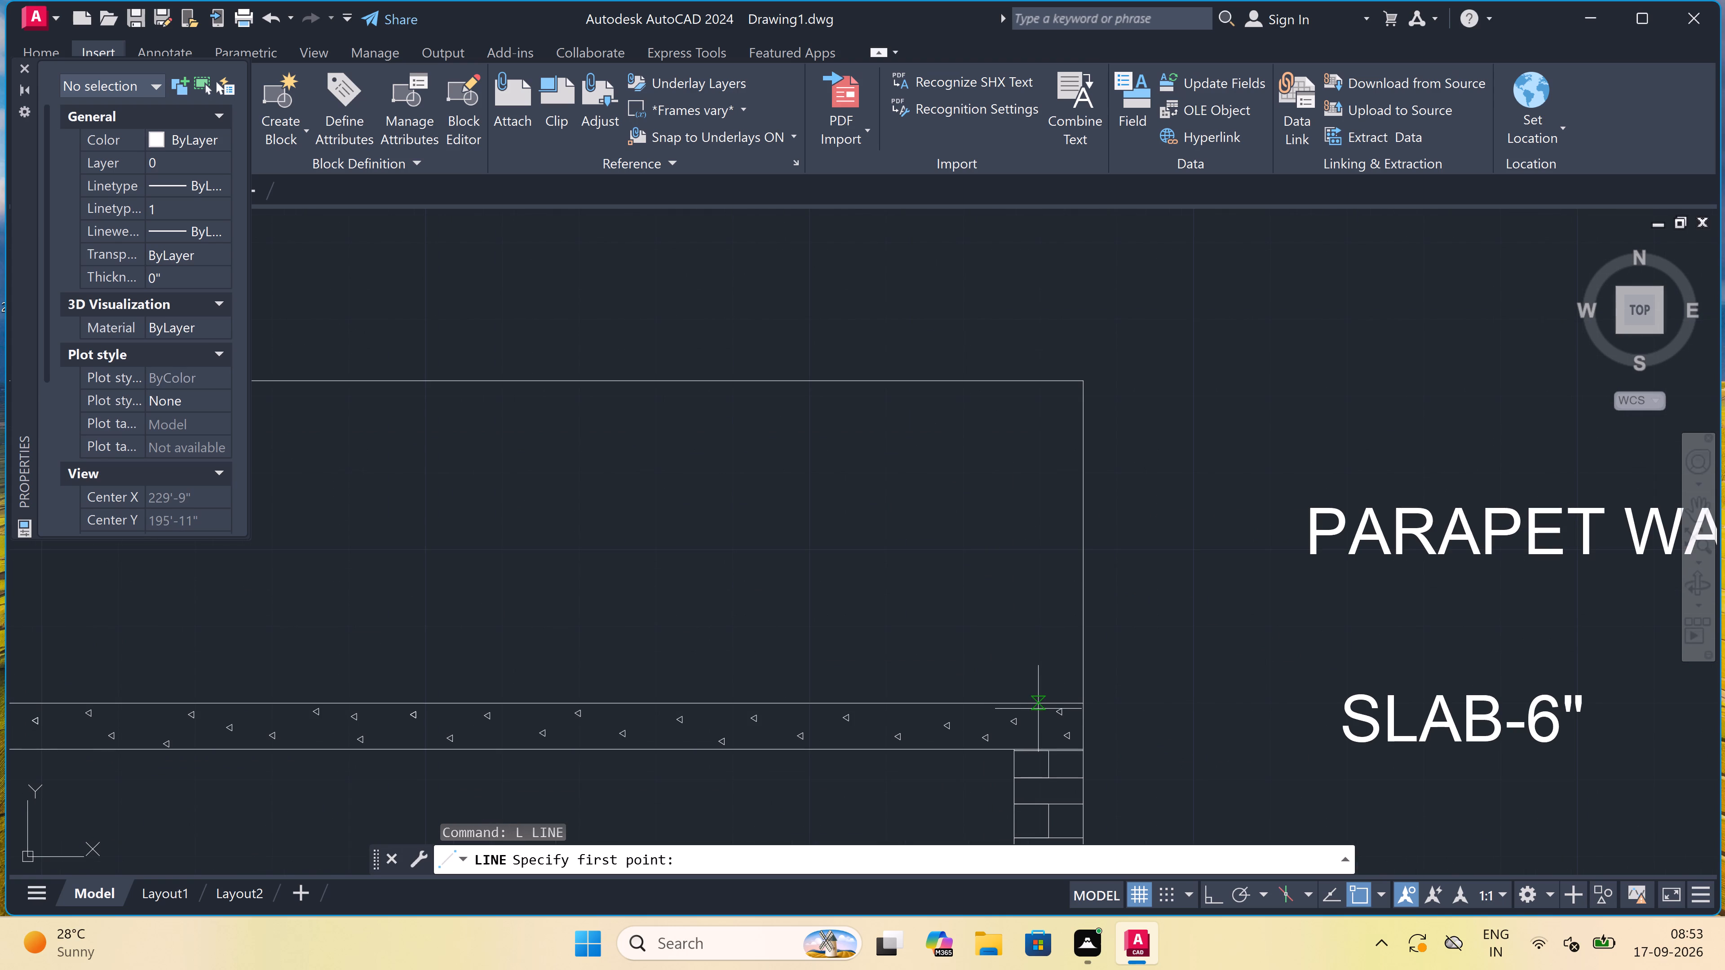
pyautogui.moveTo(1040, 705); pyautogui.dragTo(1041, 701)
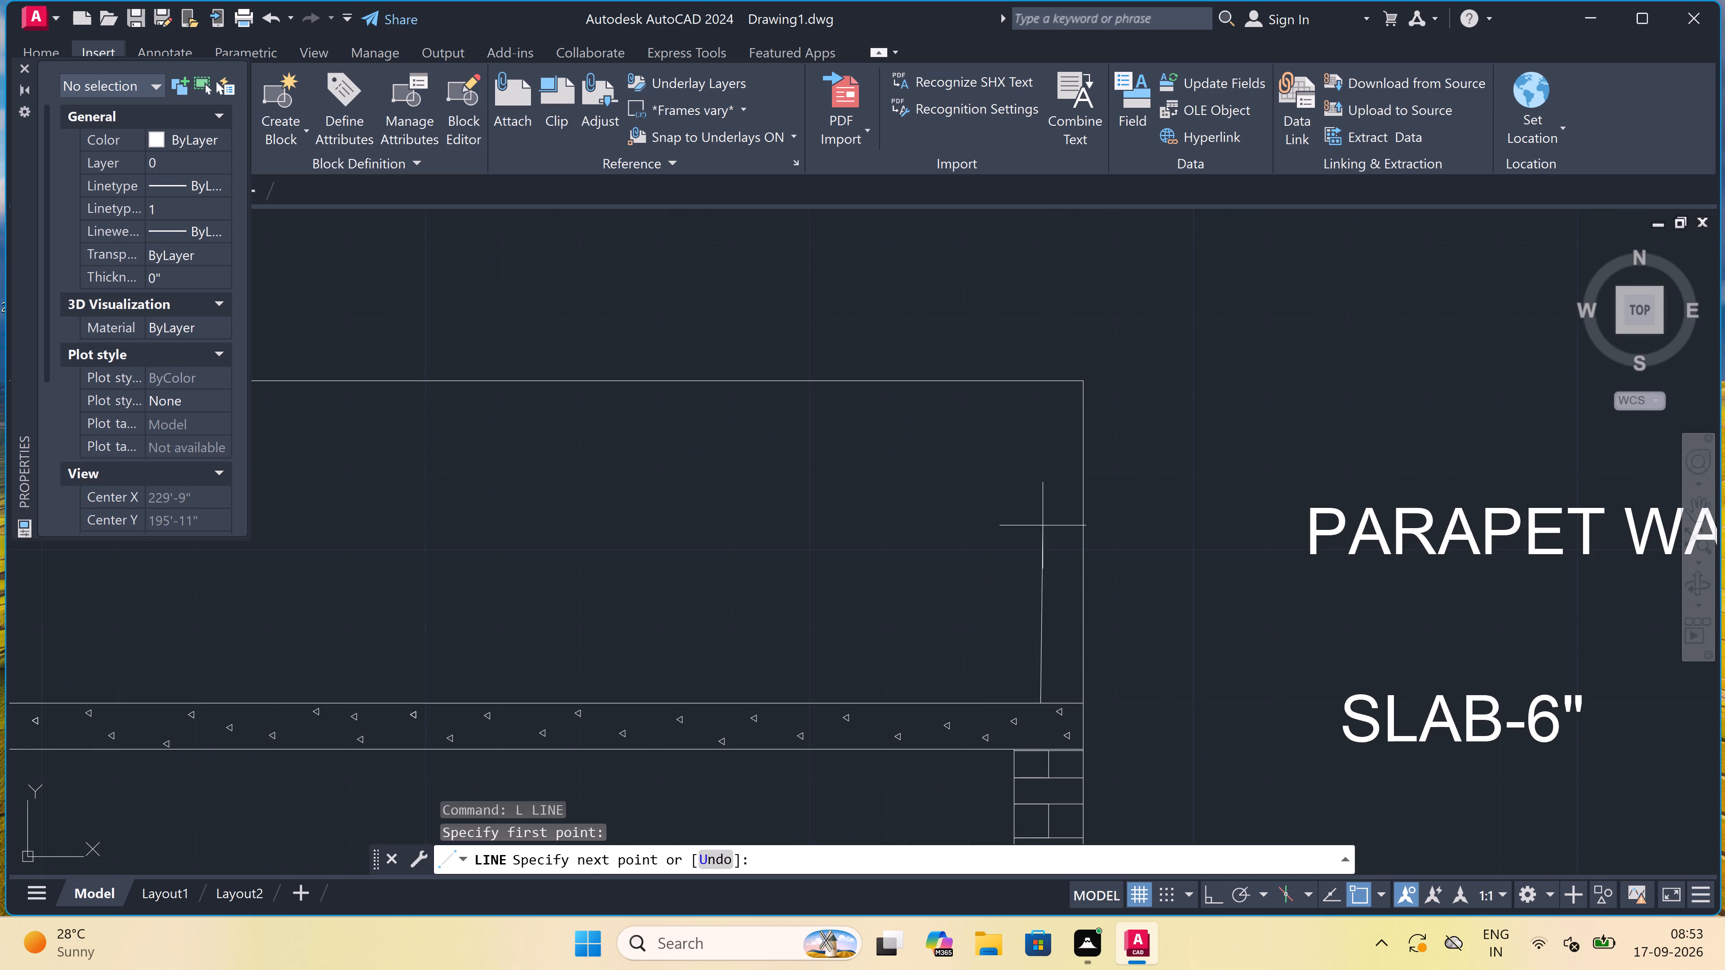
pyautogui.press('F8')
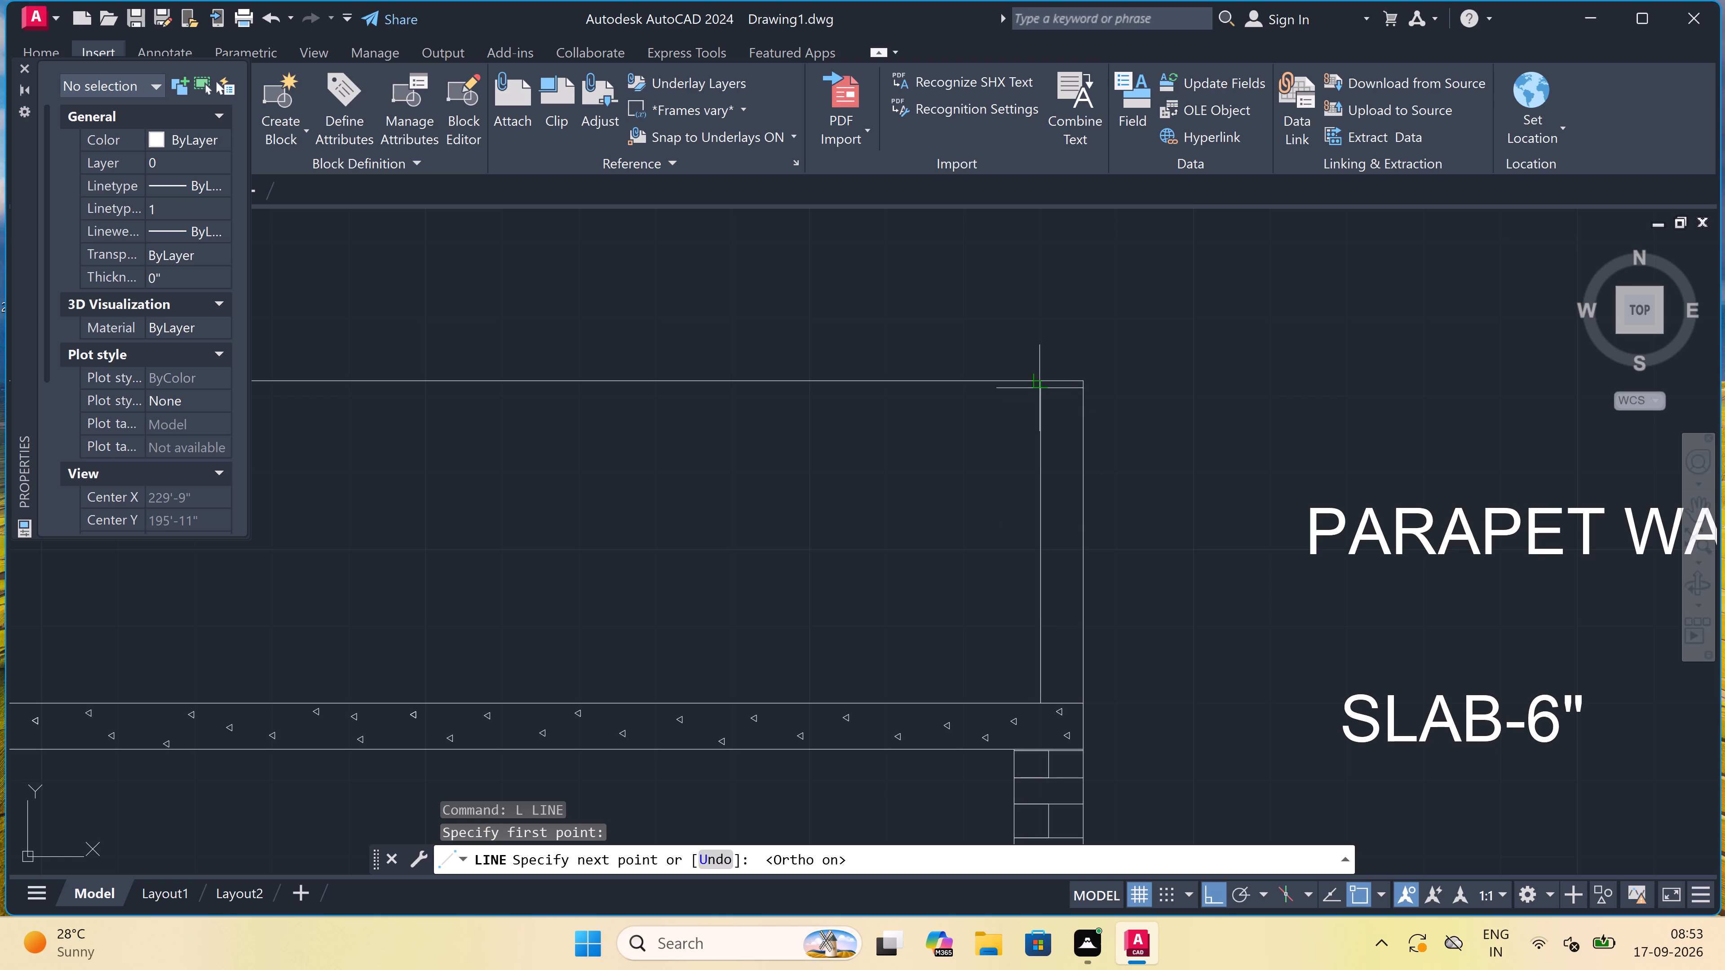
pyautogui.click(1039, 382)
pyautogui.press('Escape')
# Draw a matching vertical line from the roof slab to the parapet's top edge, just inside the parapet's left end.
pyautogui.scroll(-3, 1040, 382)
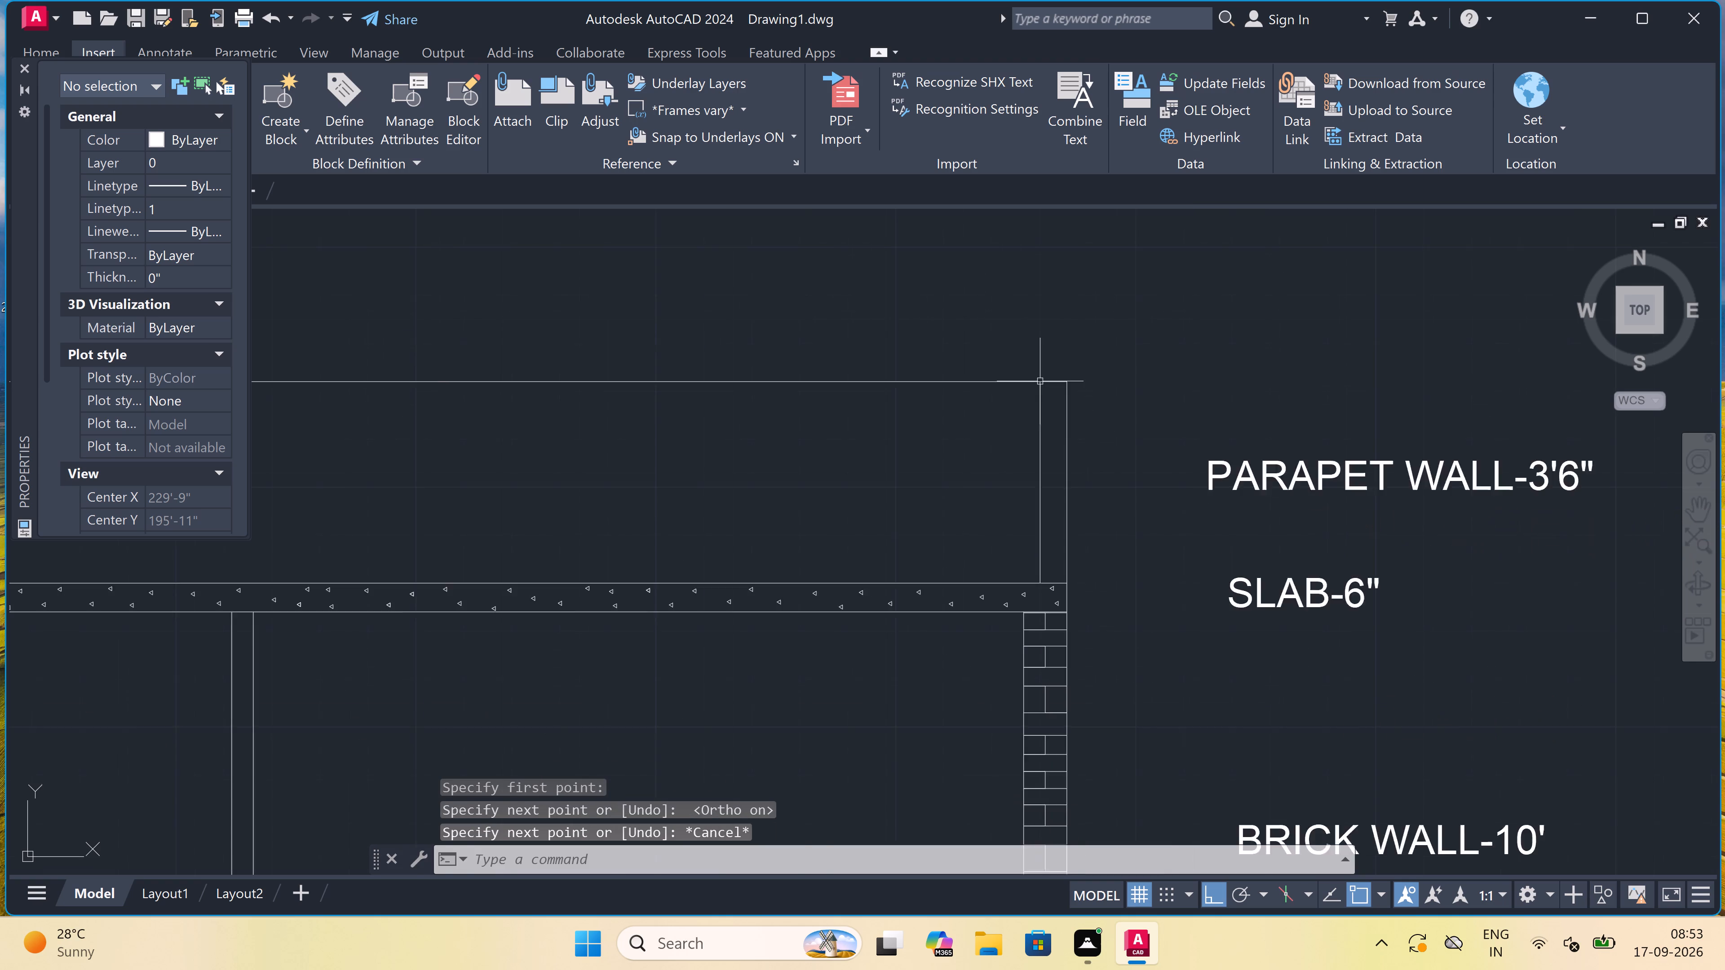
pyautogui.scroll(-3, 1040, 381)
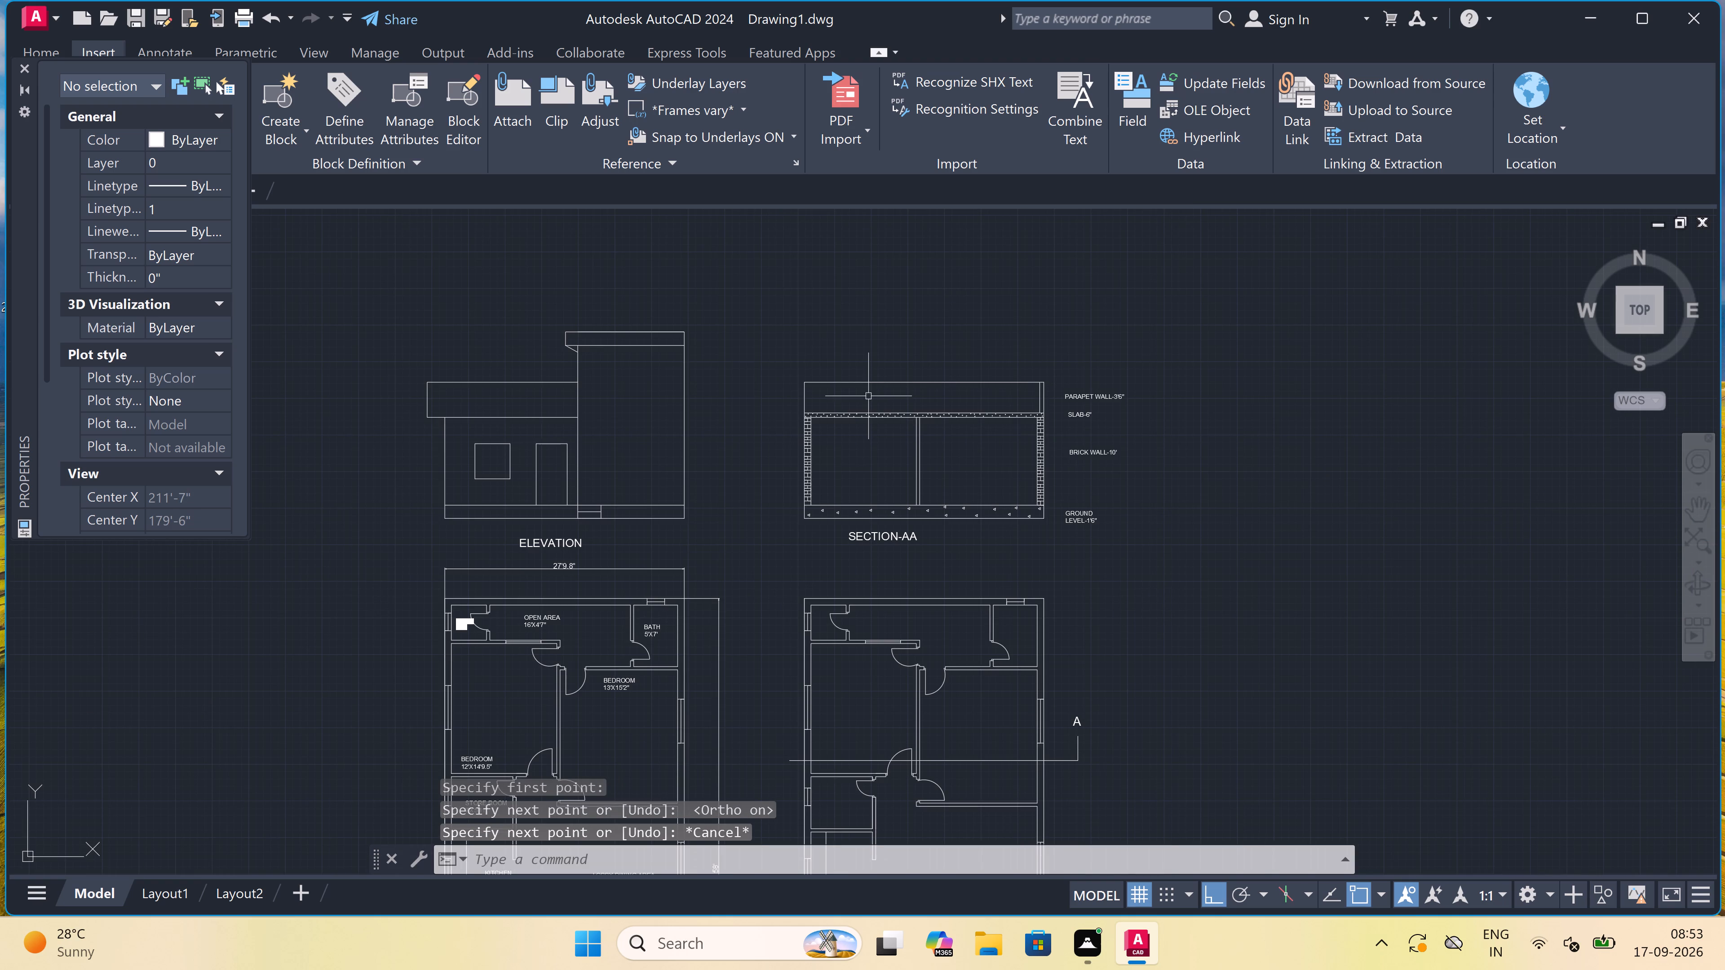
pyautogui.press('space')
pyautogui.scroll(3, 805, 392)
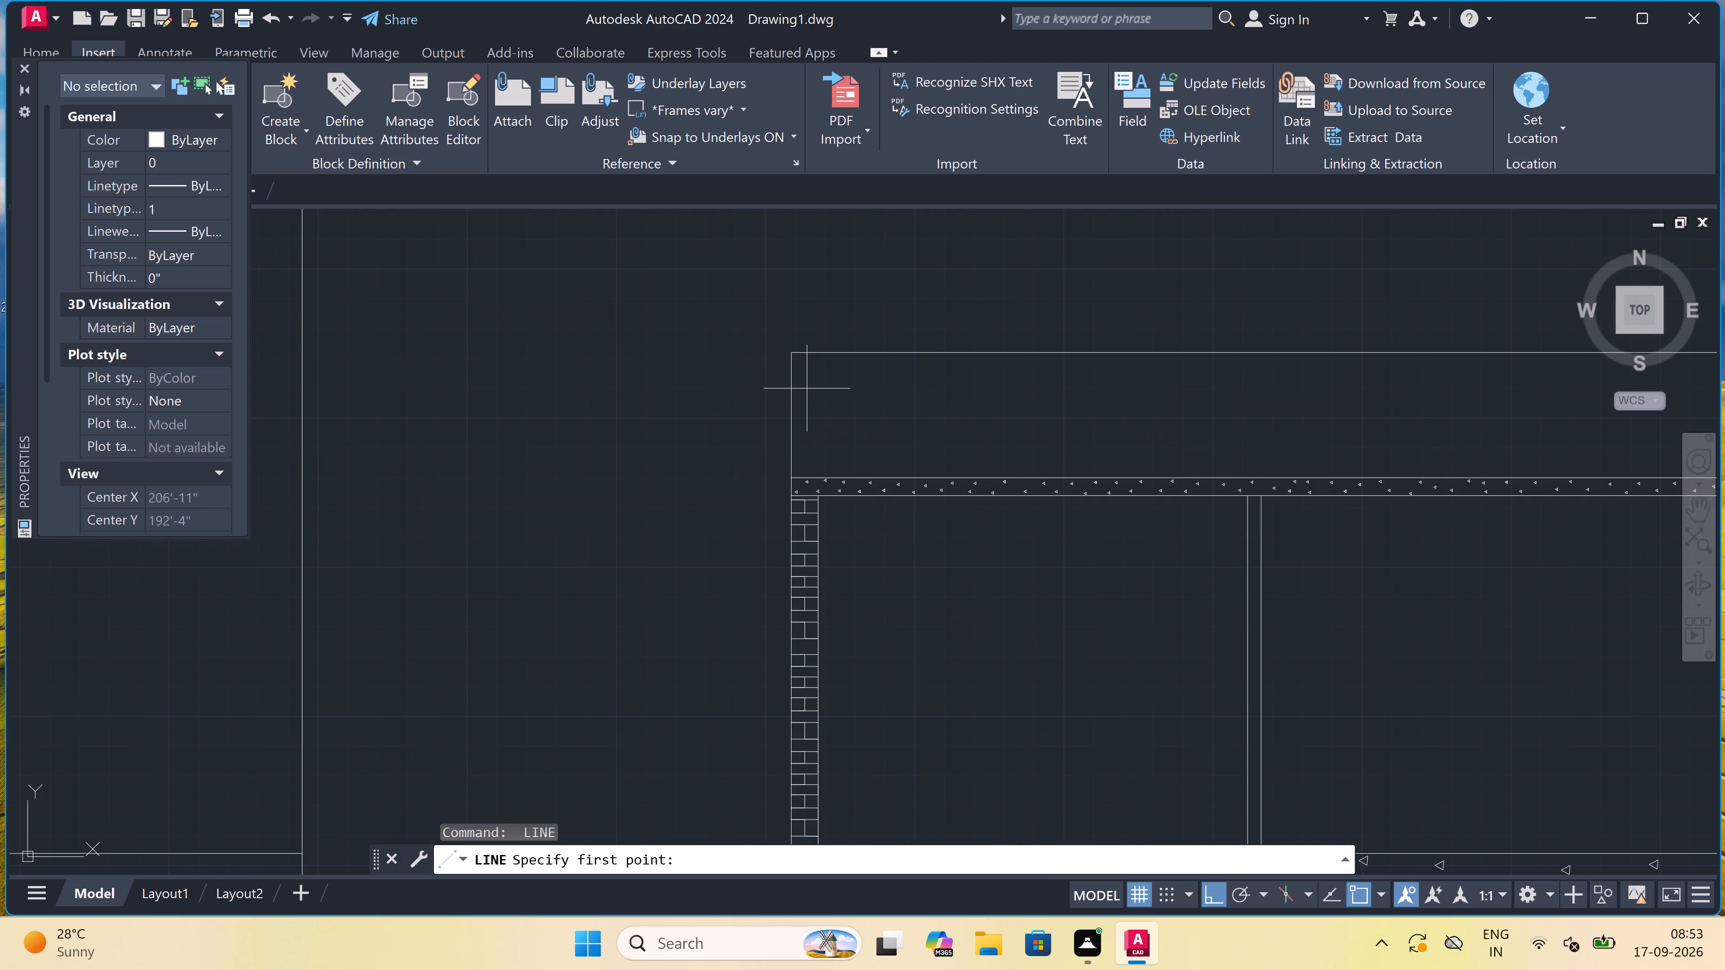
pyautogui.scroll(2, 806, 388)
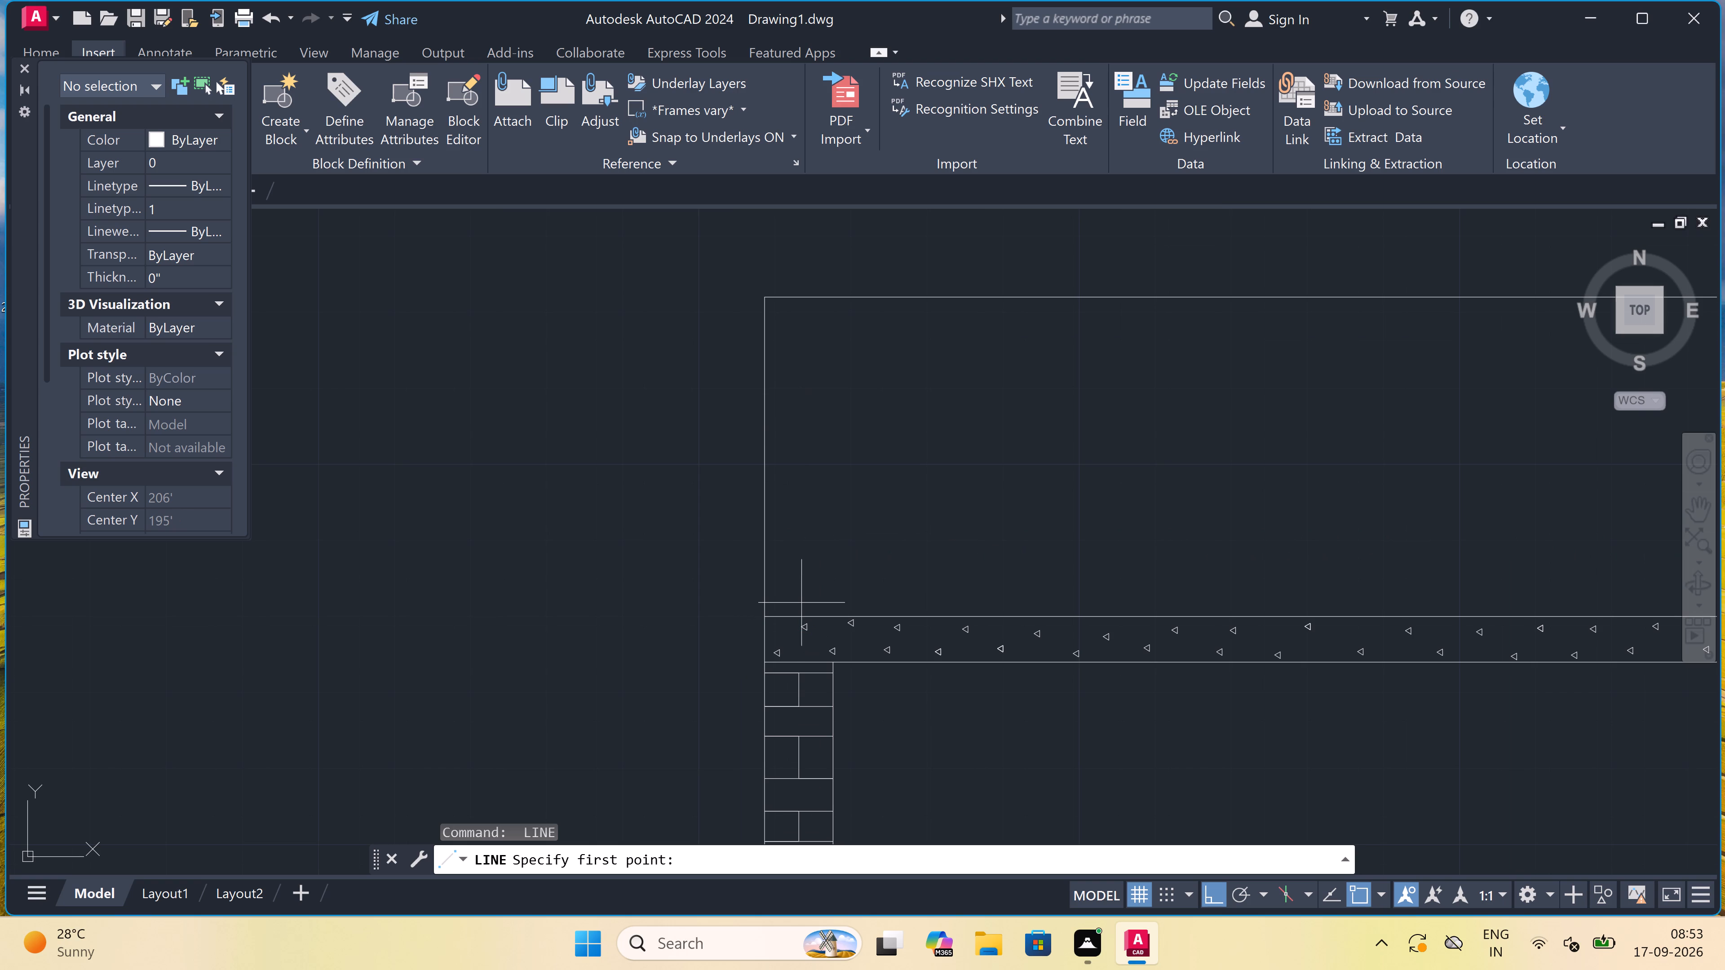
pyautogui.click(805, 615)
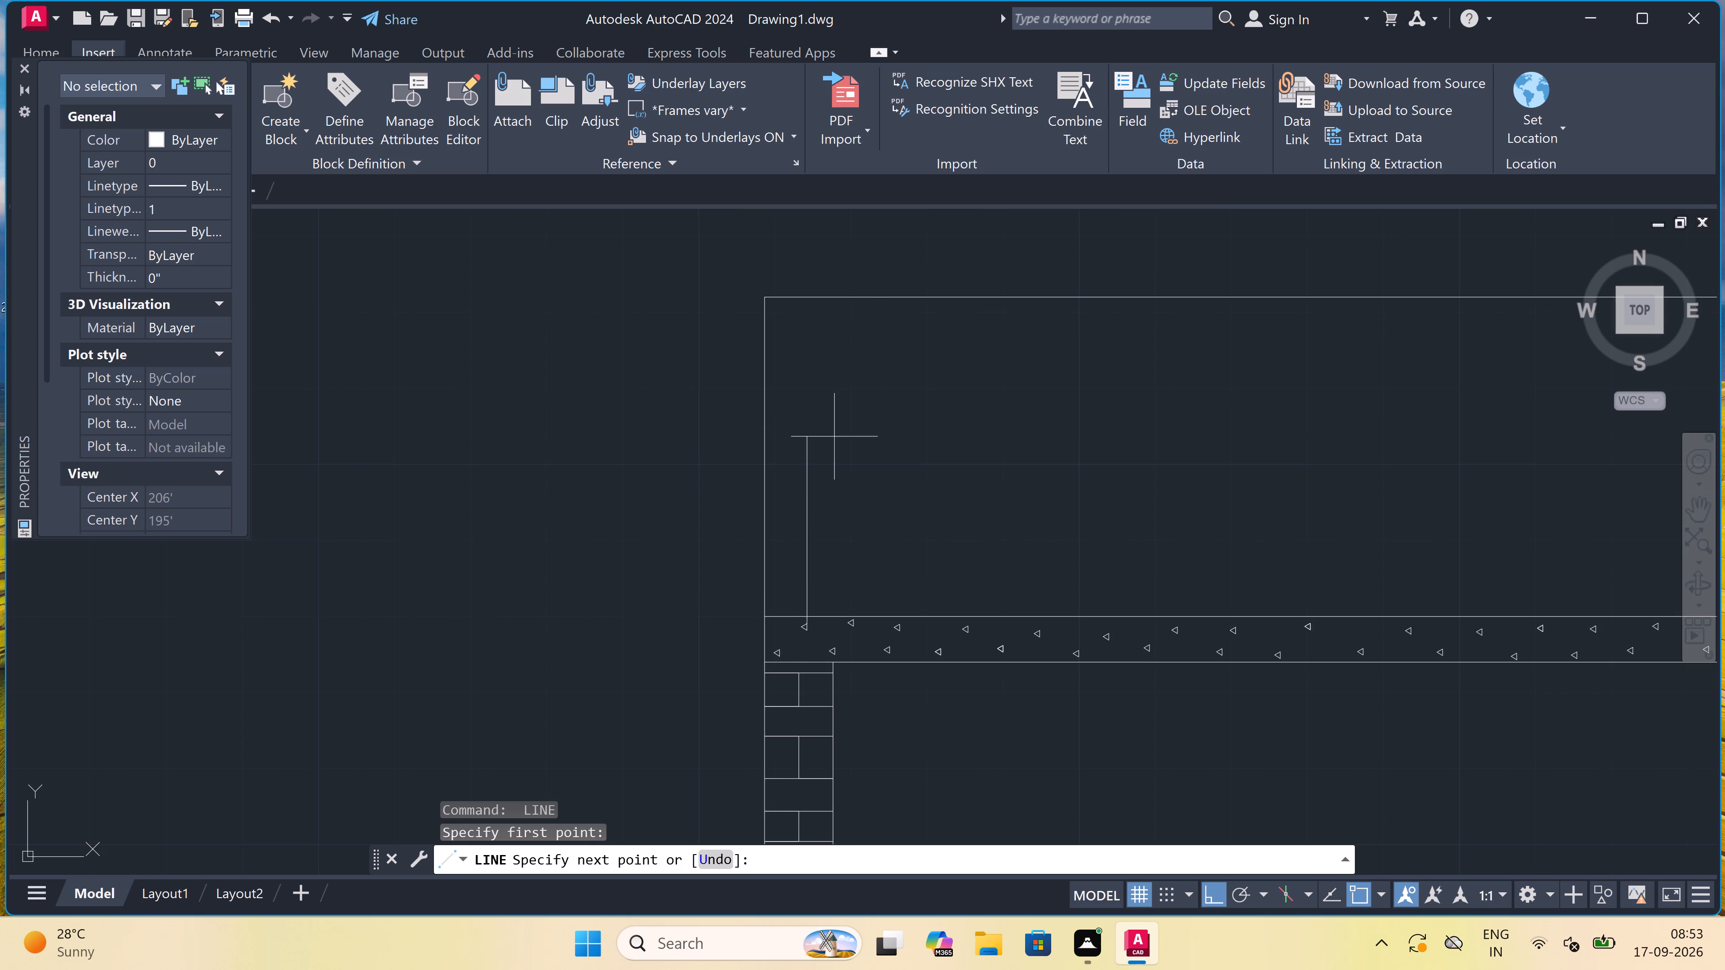
pyautogui.click(801, 291)
pyautogui.press('Escape')
pyautogui.scroll(-5, 796, 291)
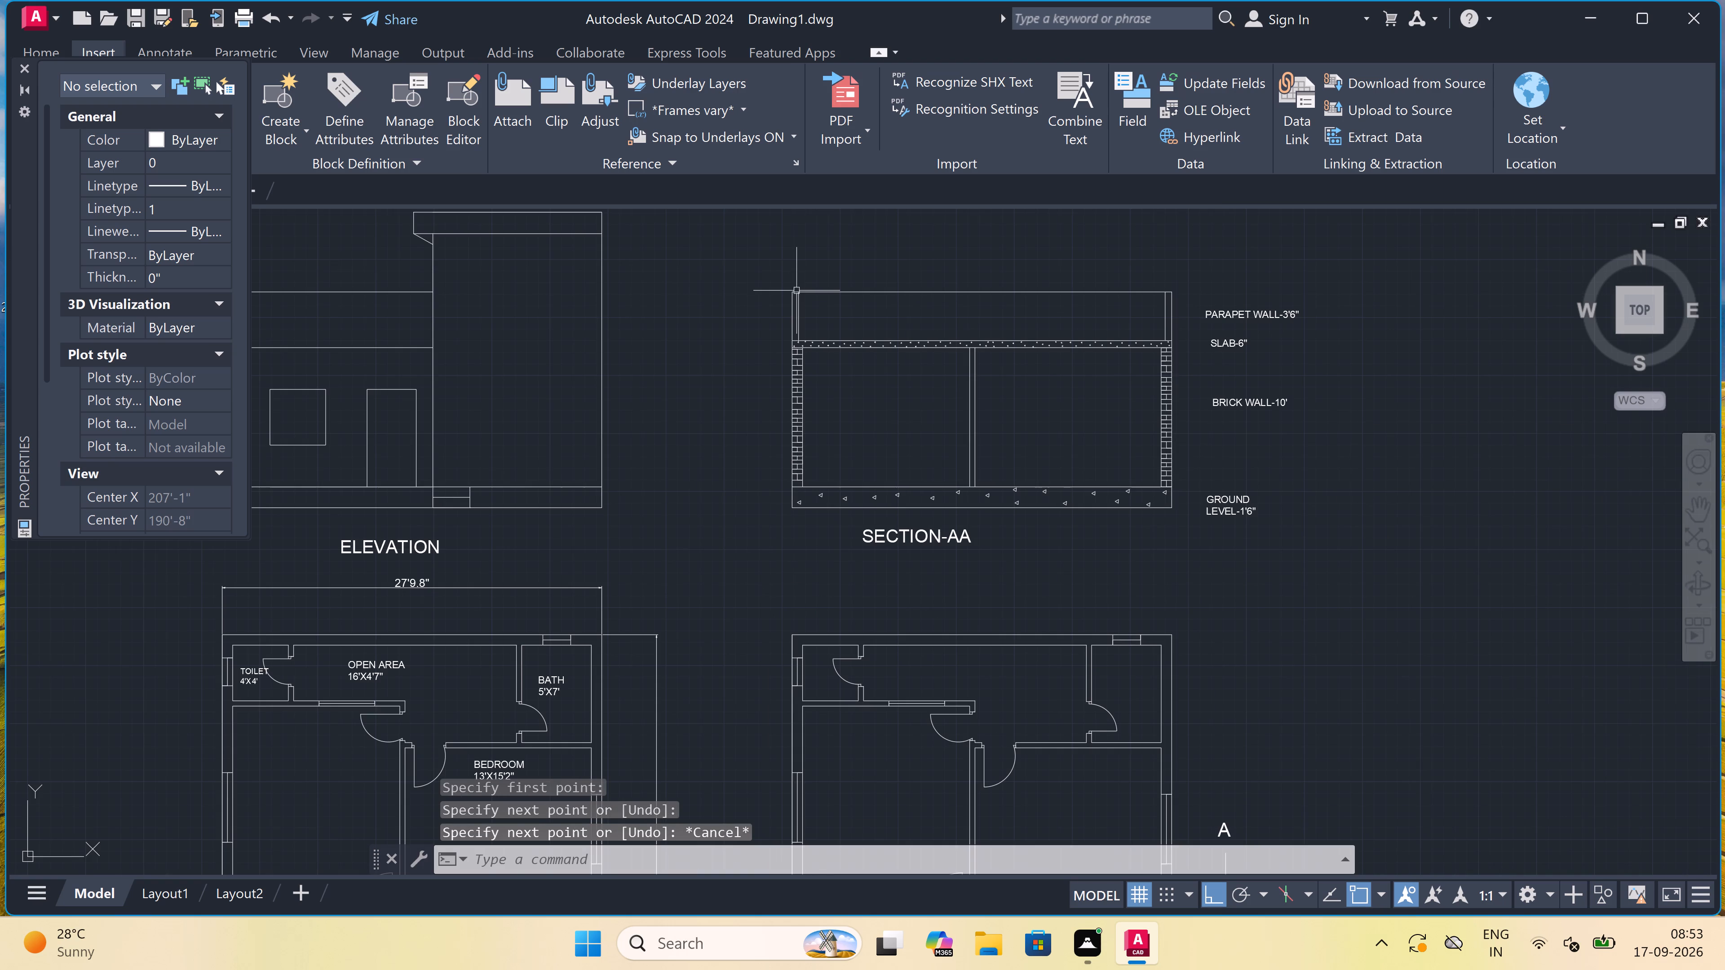
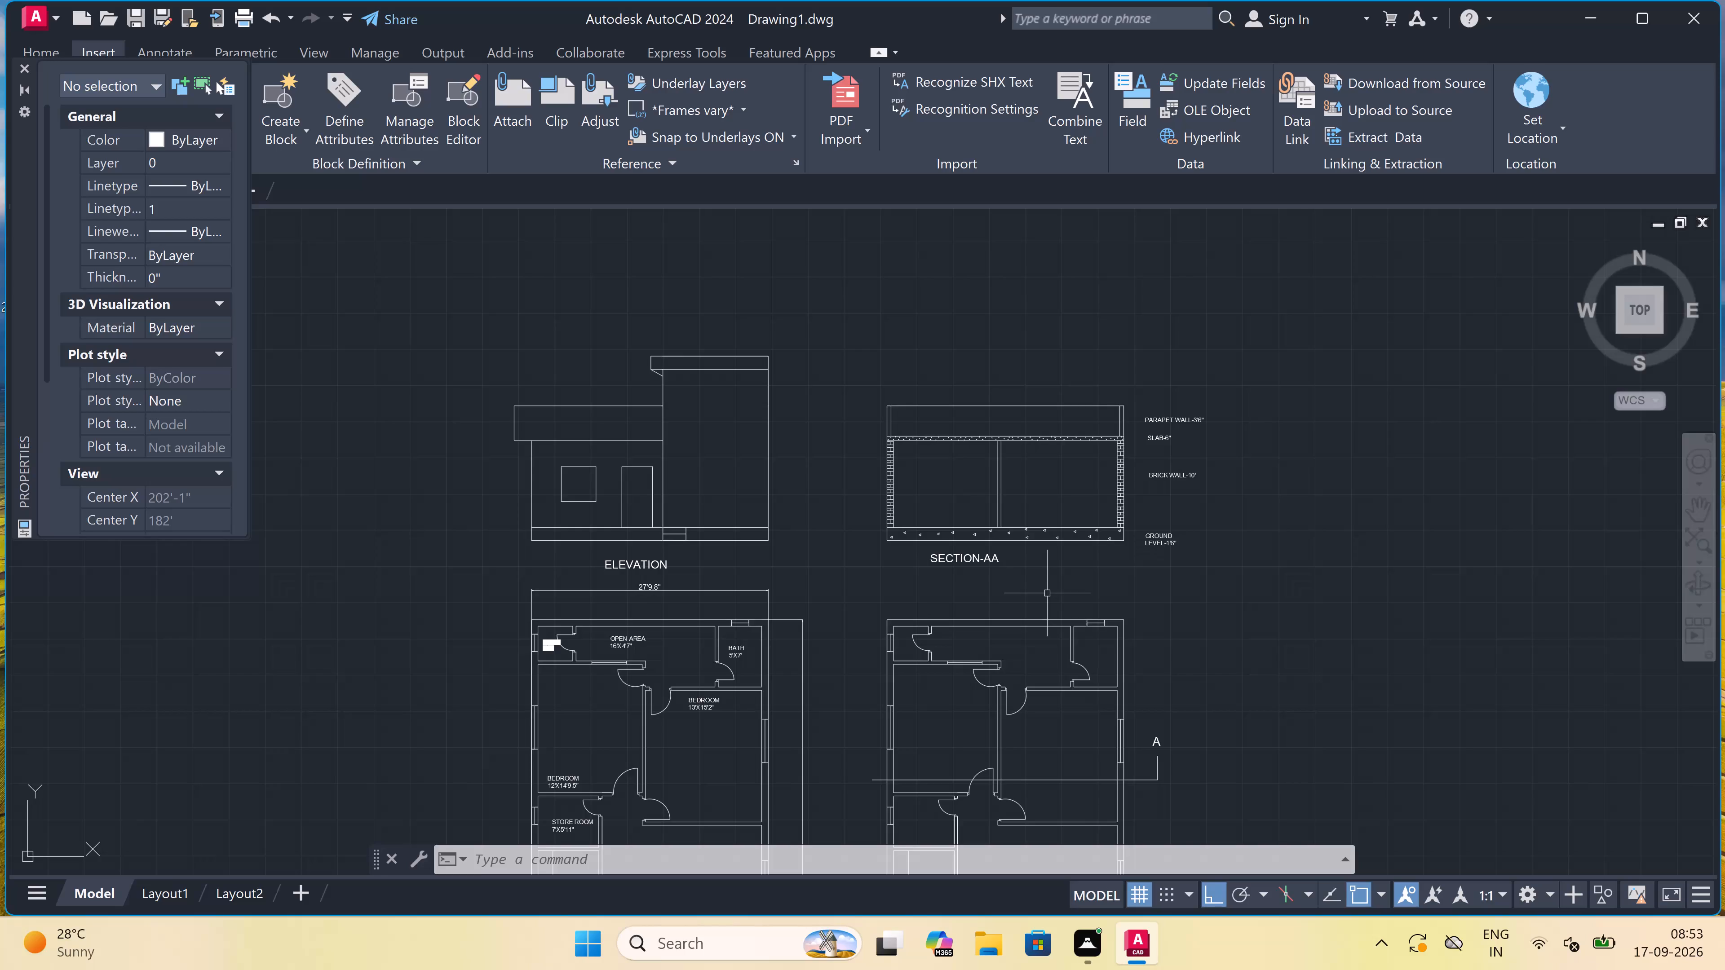
# Close the Properties palette.
pyautogui.scroll(1, 1047, 593)
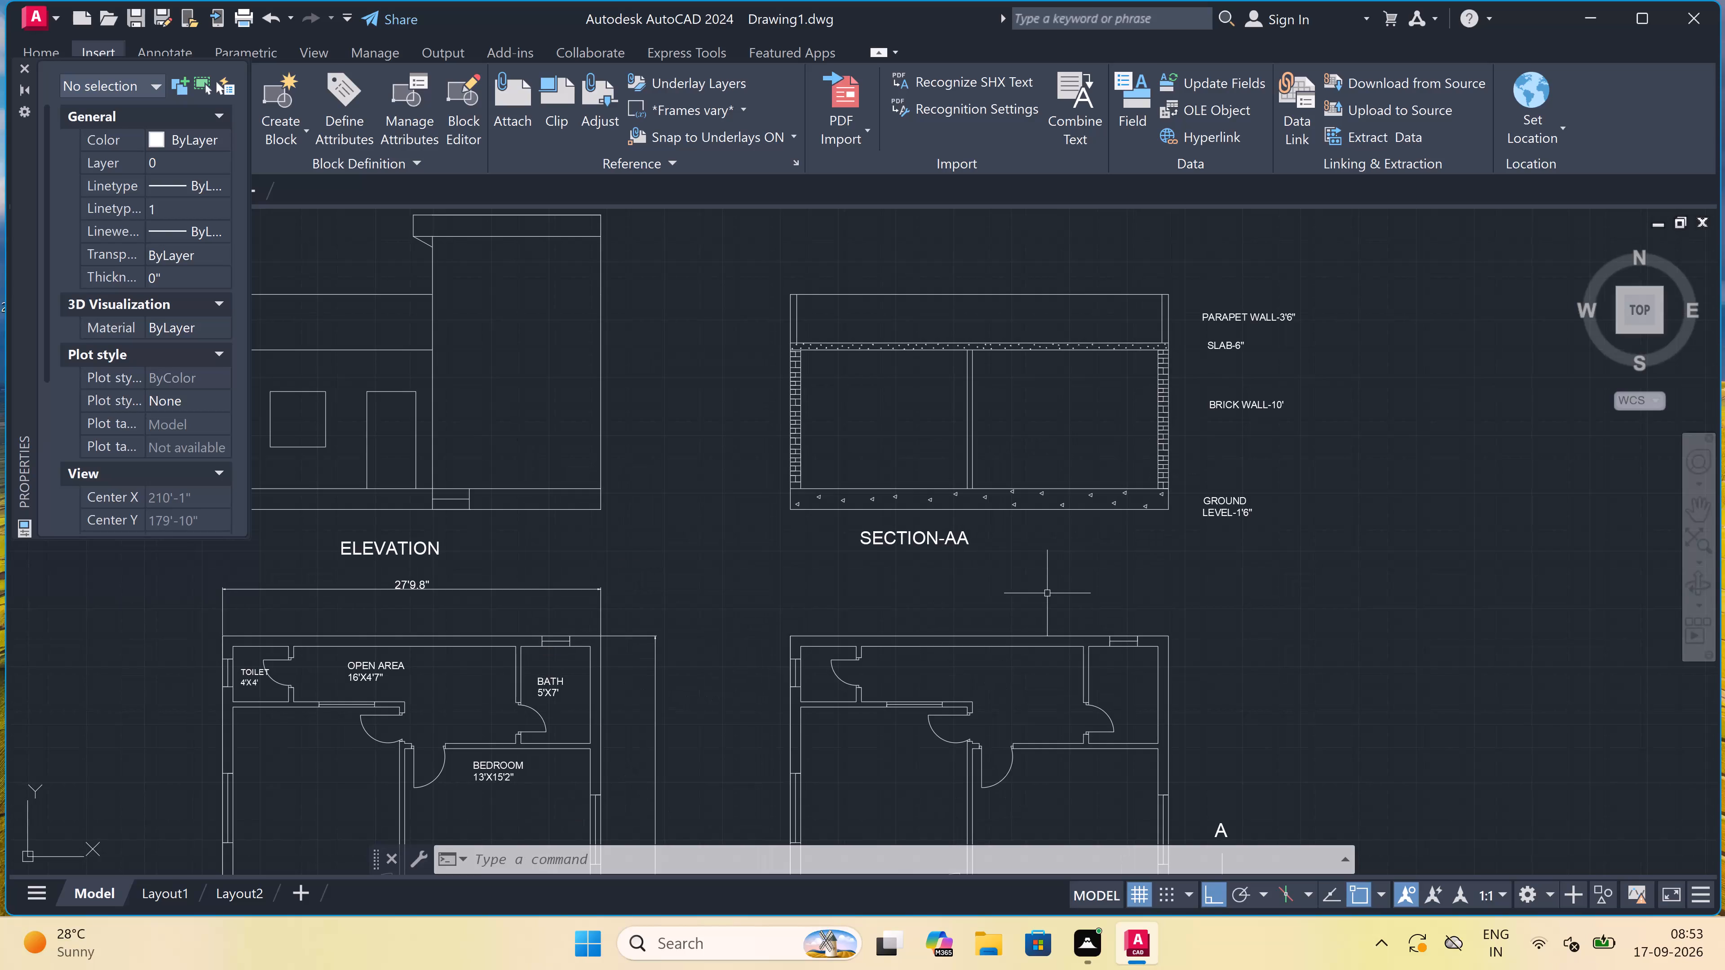
pyautogui.scroll(-1, 1047, 593)
pyautogui.scroll(1, 1047, 593)
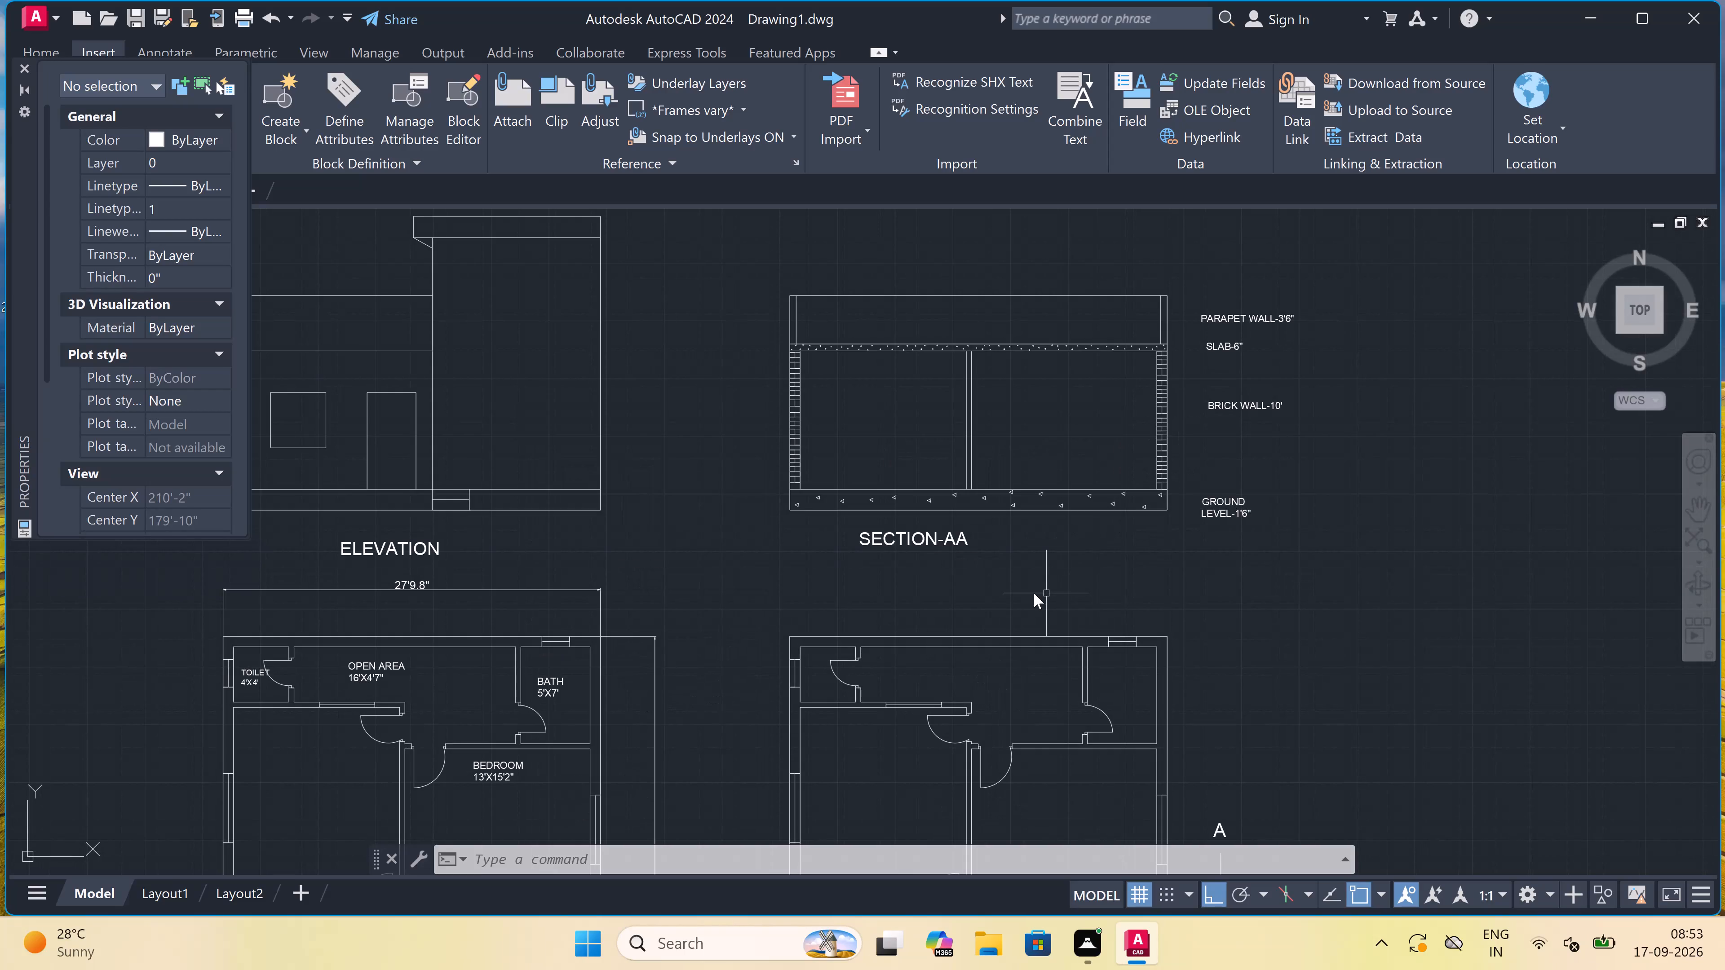
pyautogui.click(19, 63)
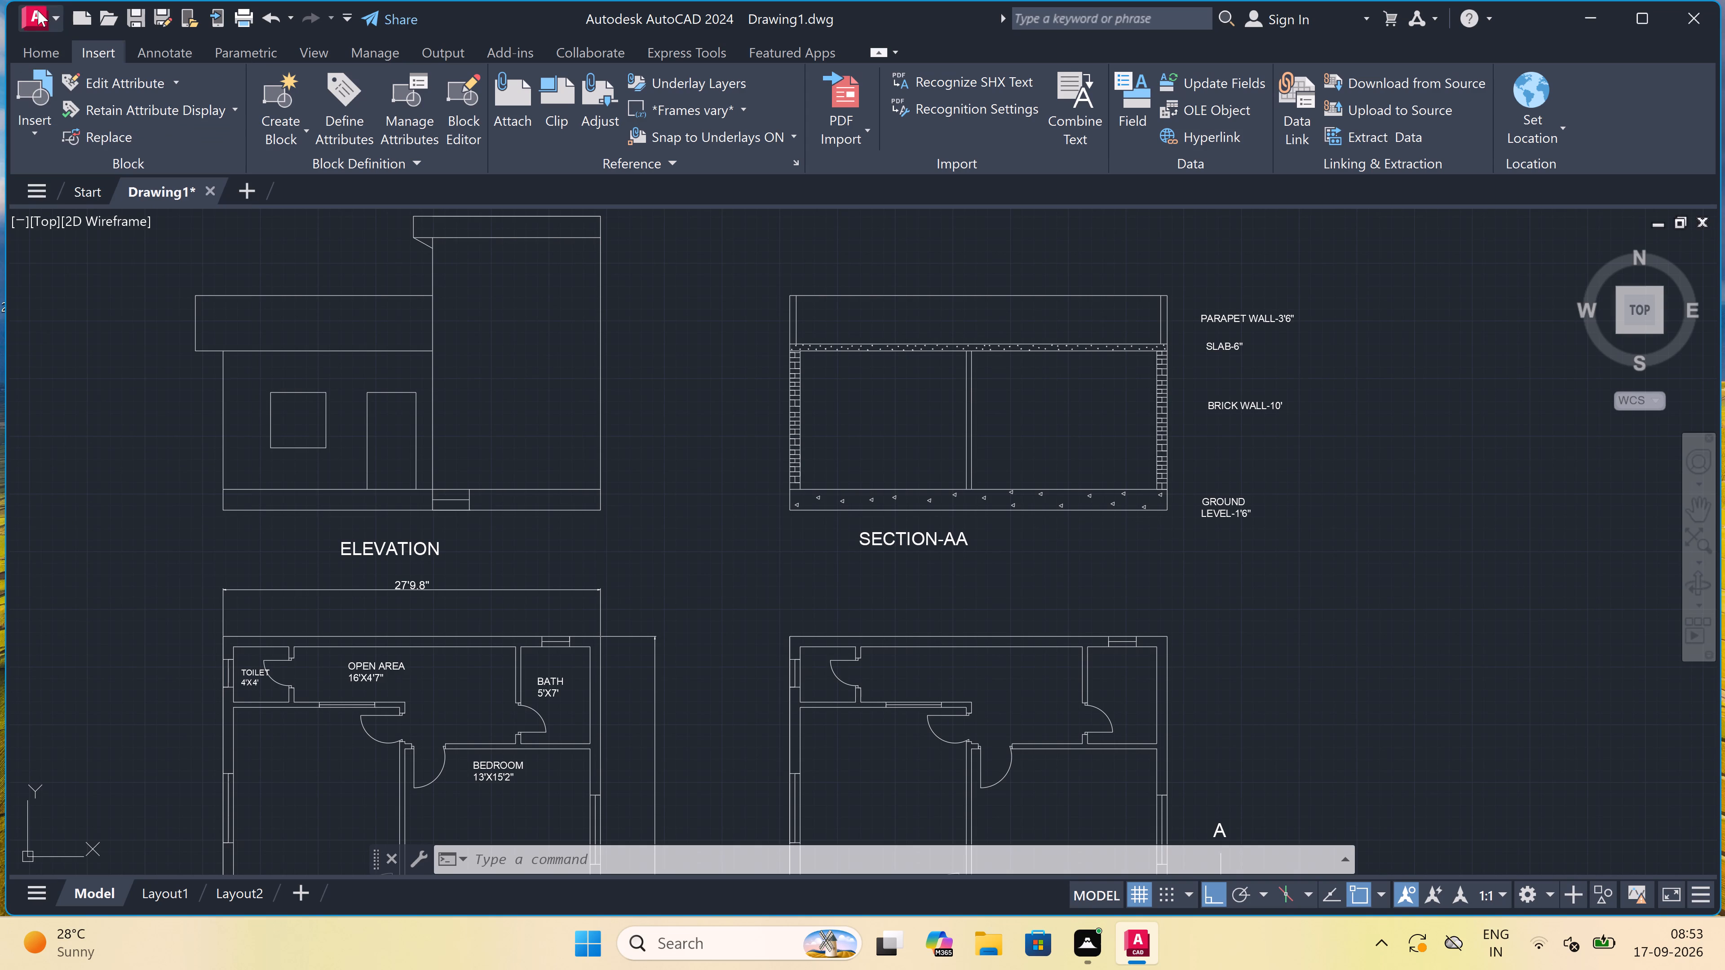
# Open the recent drawing audi_1.dwg.
pyautogui.scroll(-1, 38, 9)
pyautogui.scroll(-1, 35, 173)
pyautogui.scroll(-2, 61, 285)
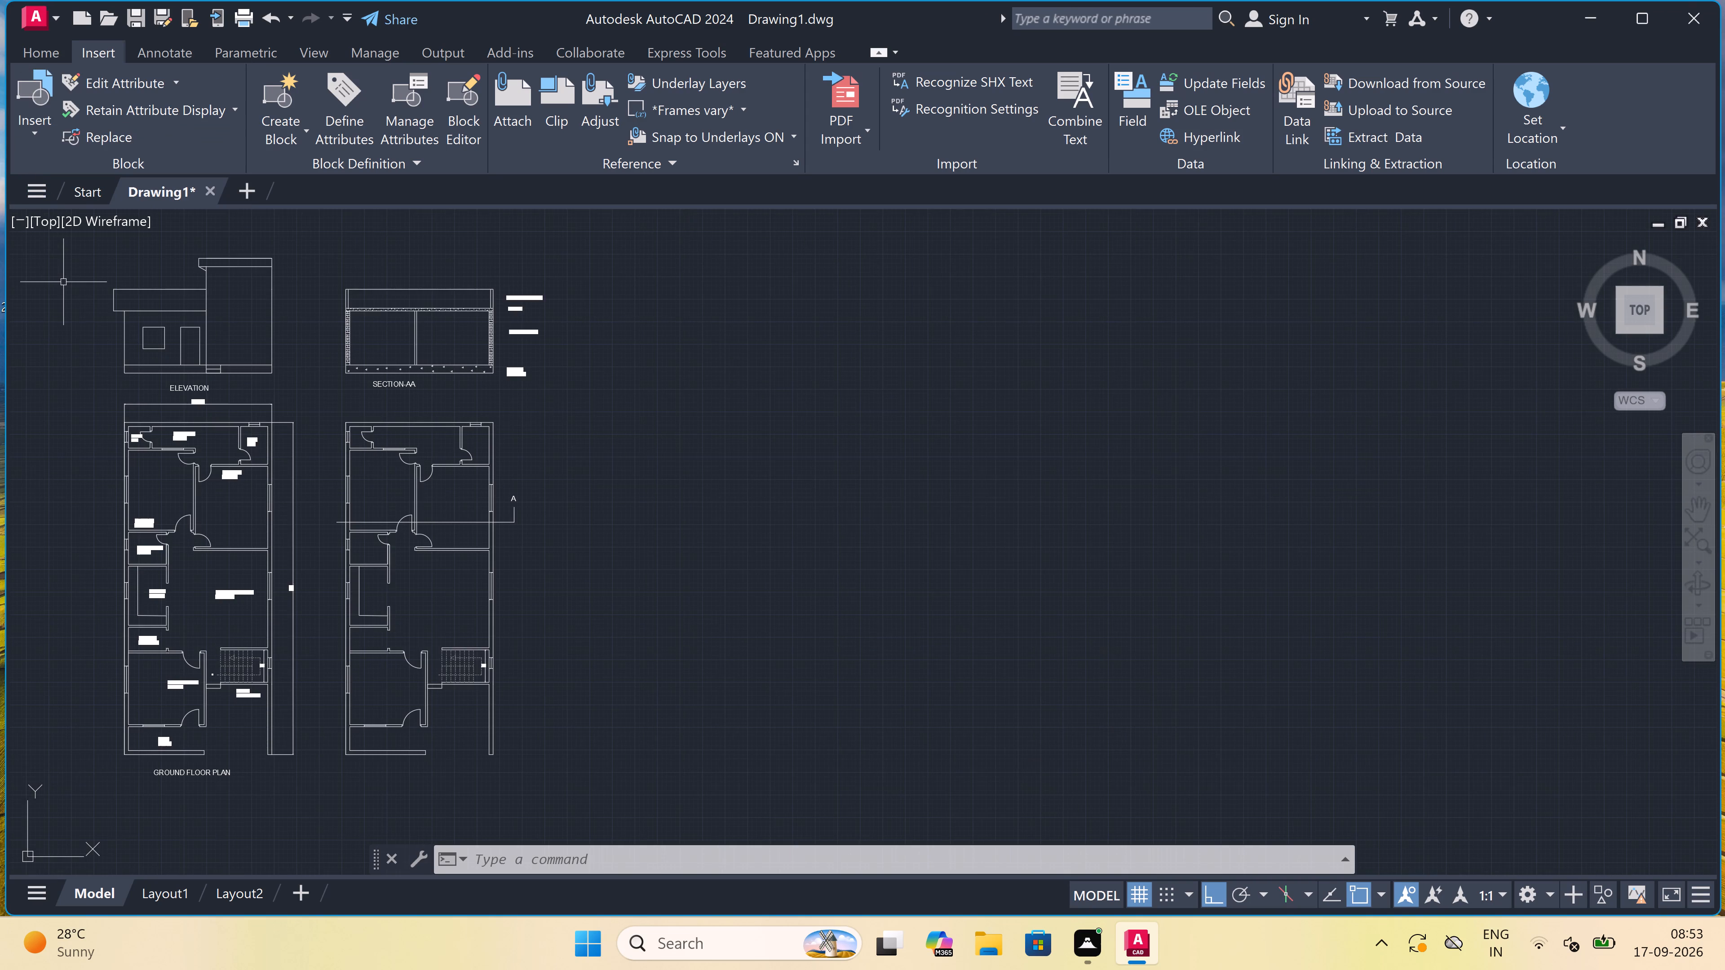
pyautogui.scroll(2, 63, 282)
pyautogui.scroll(-1, 63, 282)
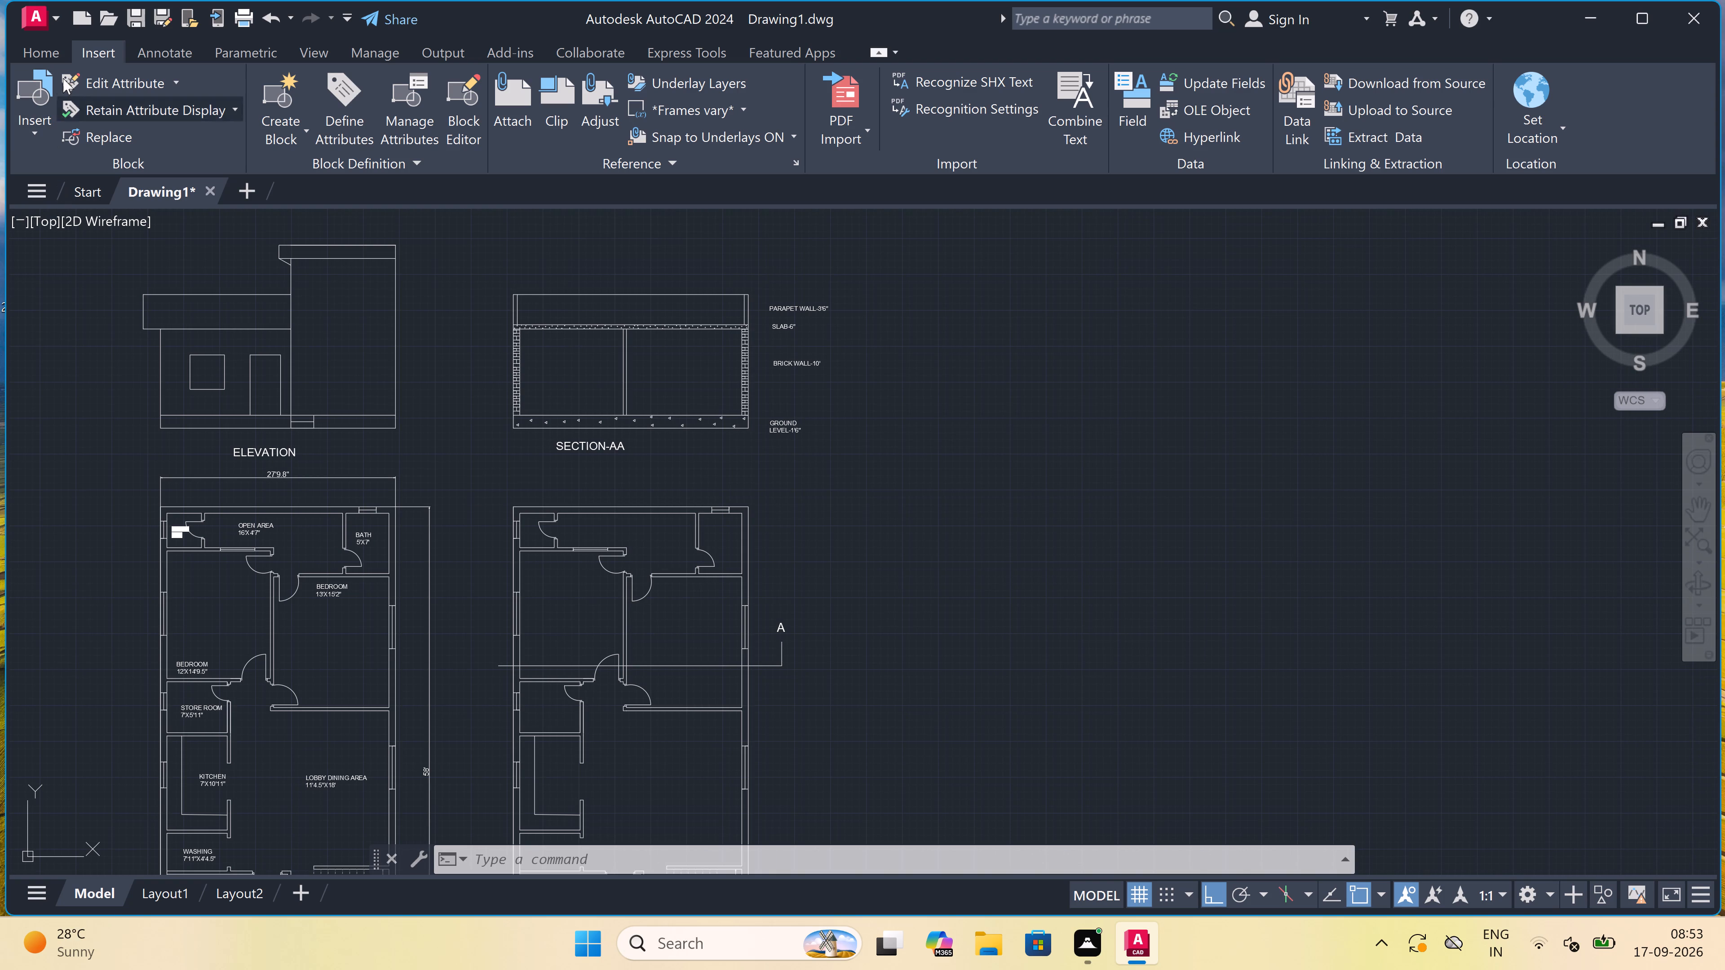
pyautogui.click(30, 13)
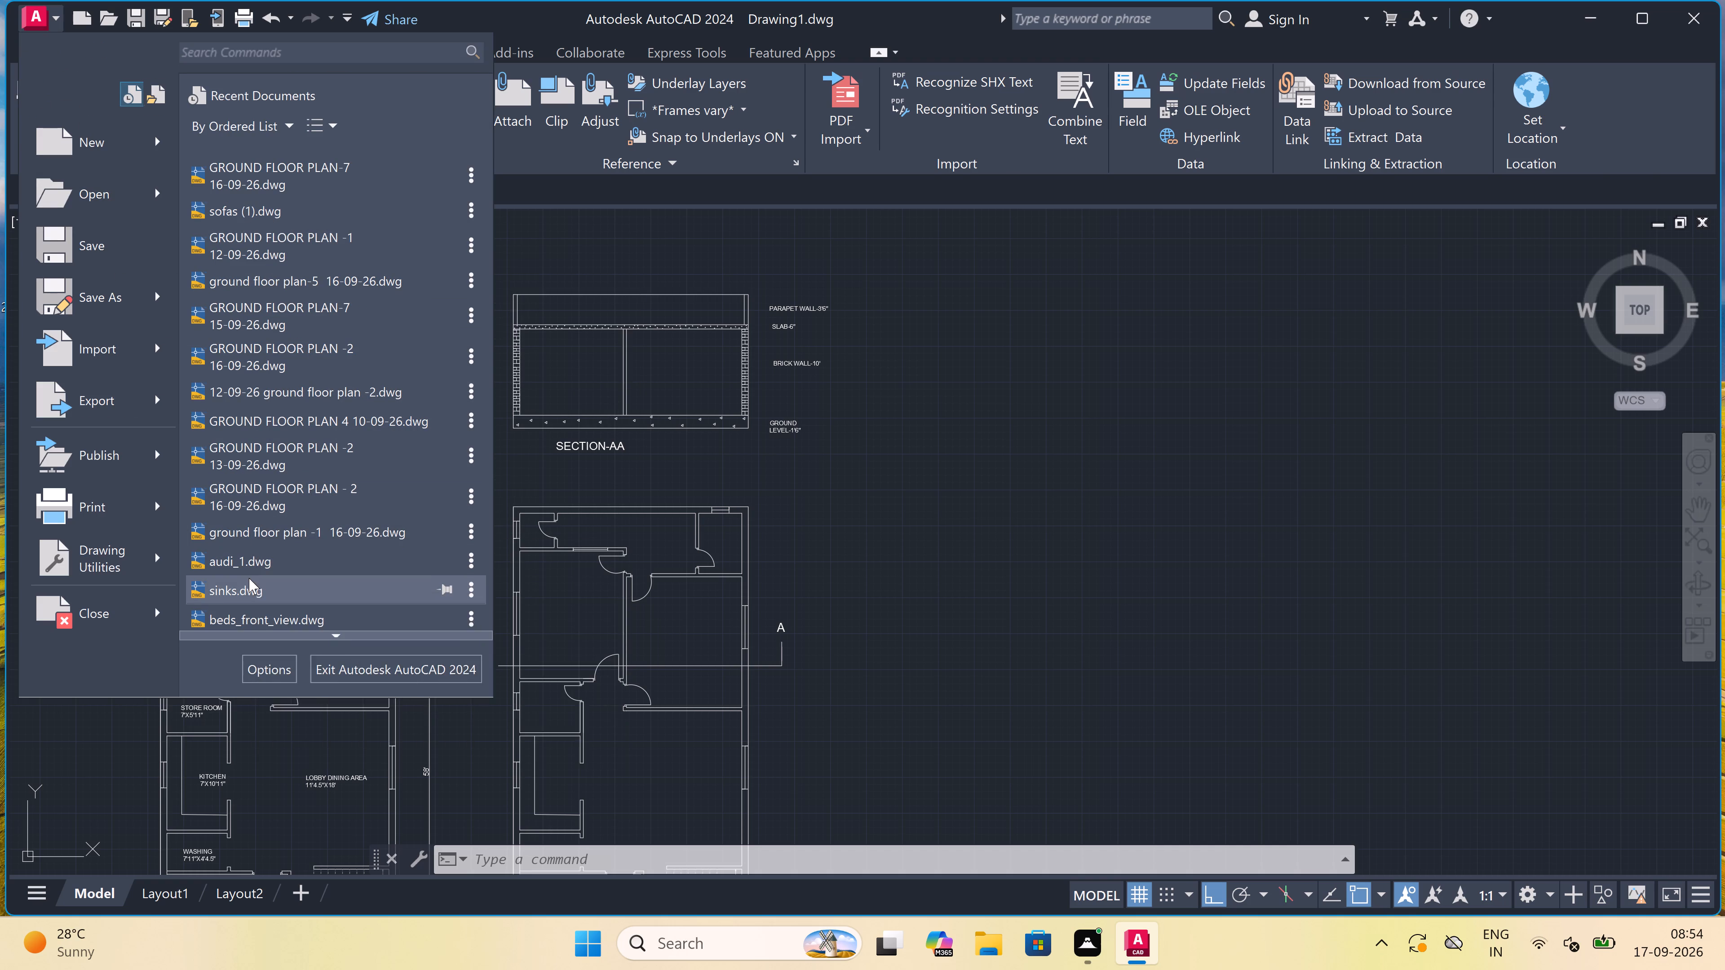
pyautogui.doubleClick(257, 556)
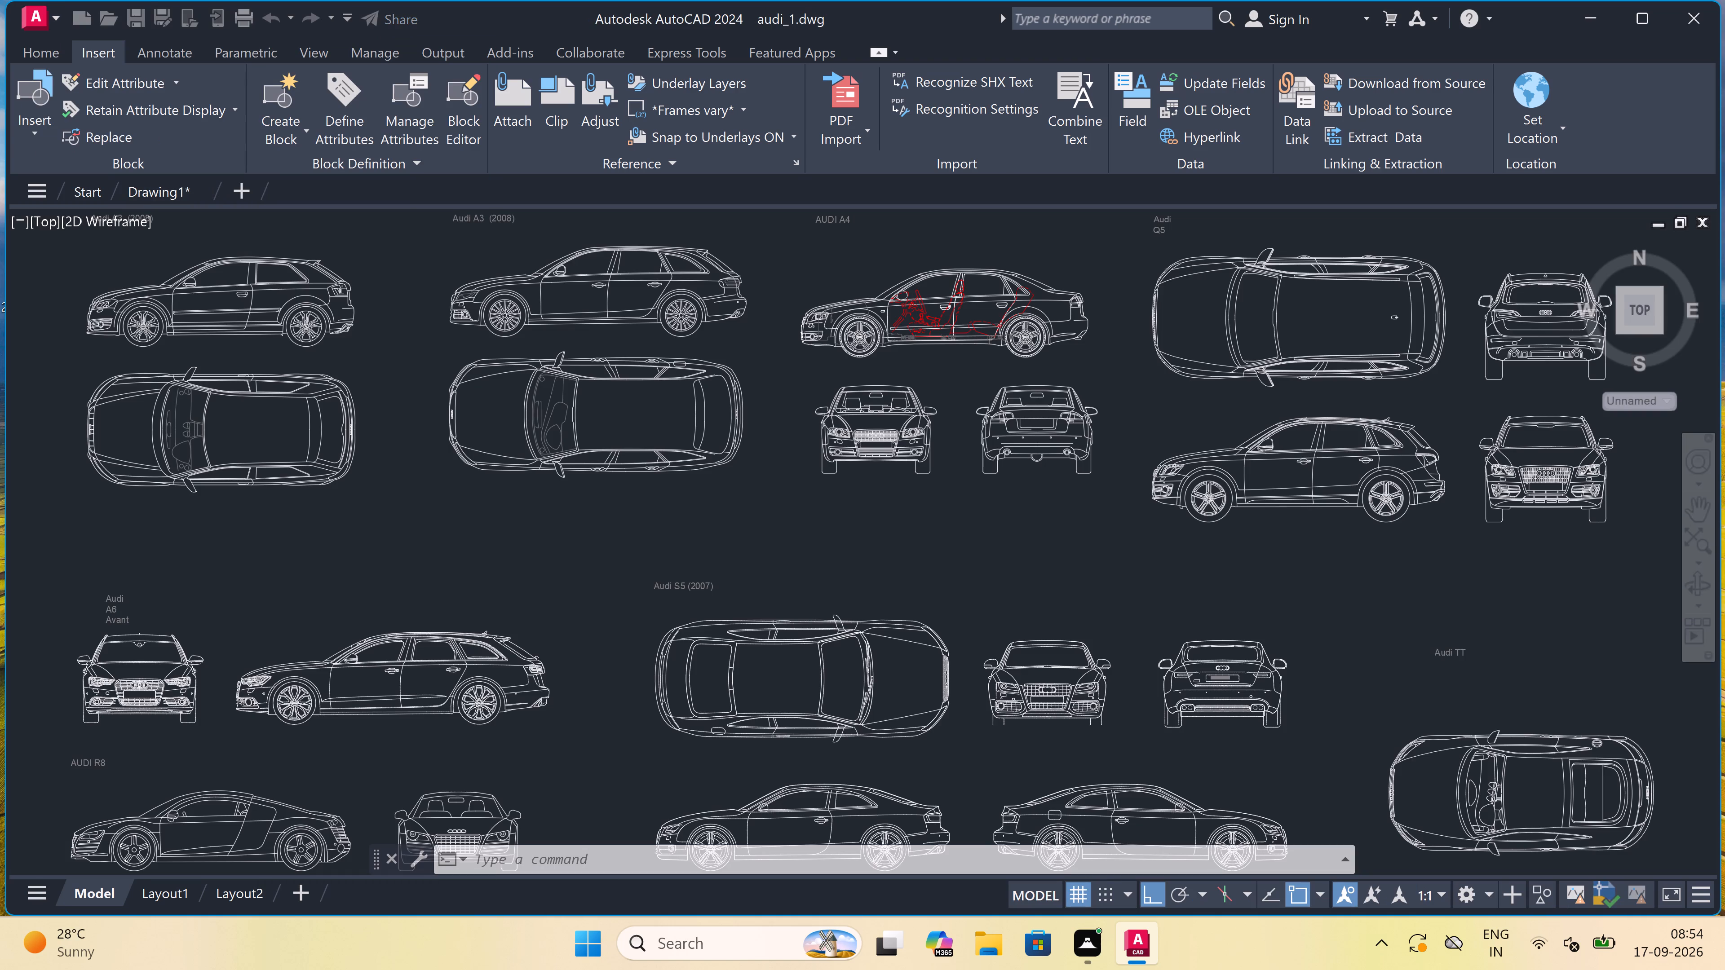
# Copy the complete top view of the Audi S5 (2007) to the clipboard.
pyautogui.scroll(-3, 912, 549)
pyautogui.scroll(3, 916, 560)
pyautogui.click(922, 565)
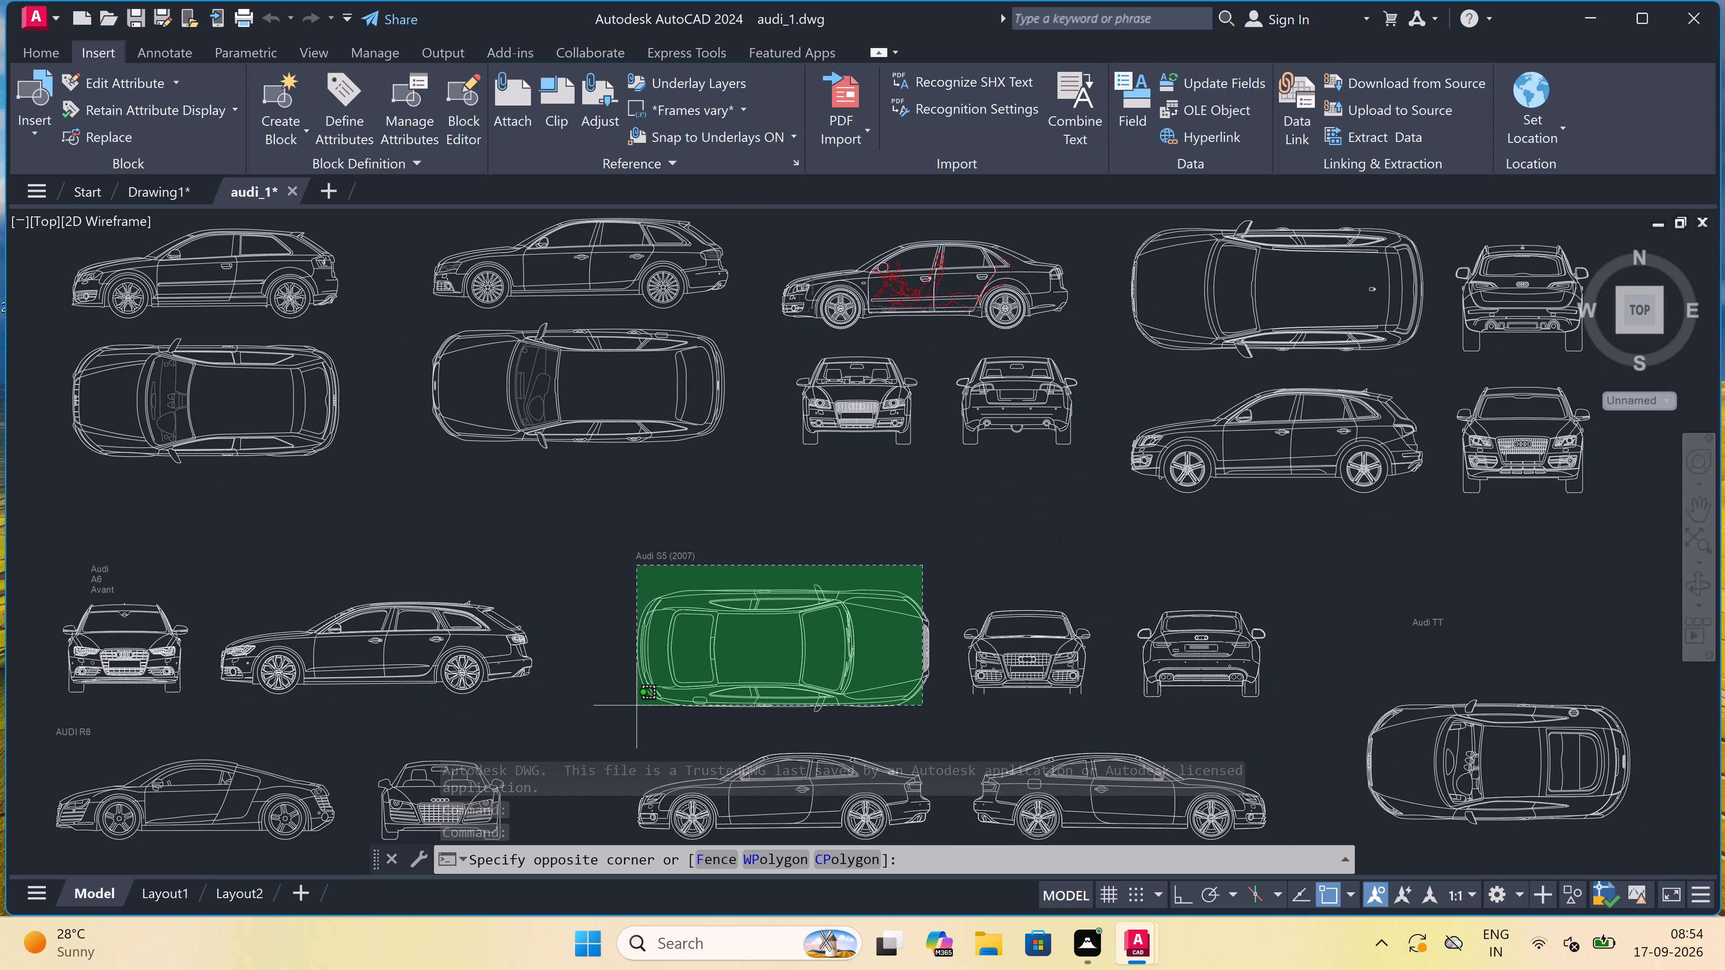
pyautogui.moveTo(632, 725); pyautogui.dragTo(631, 733)
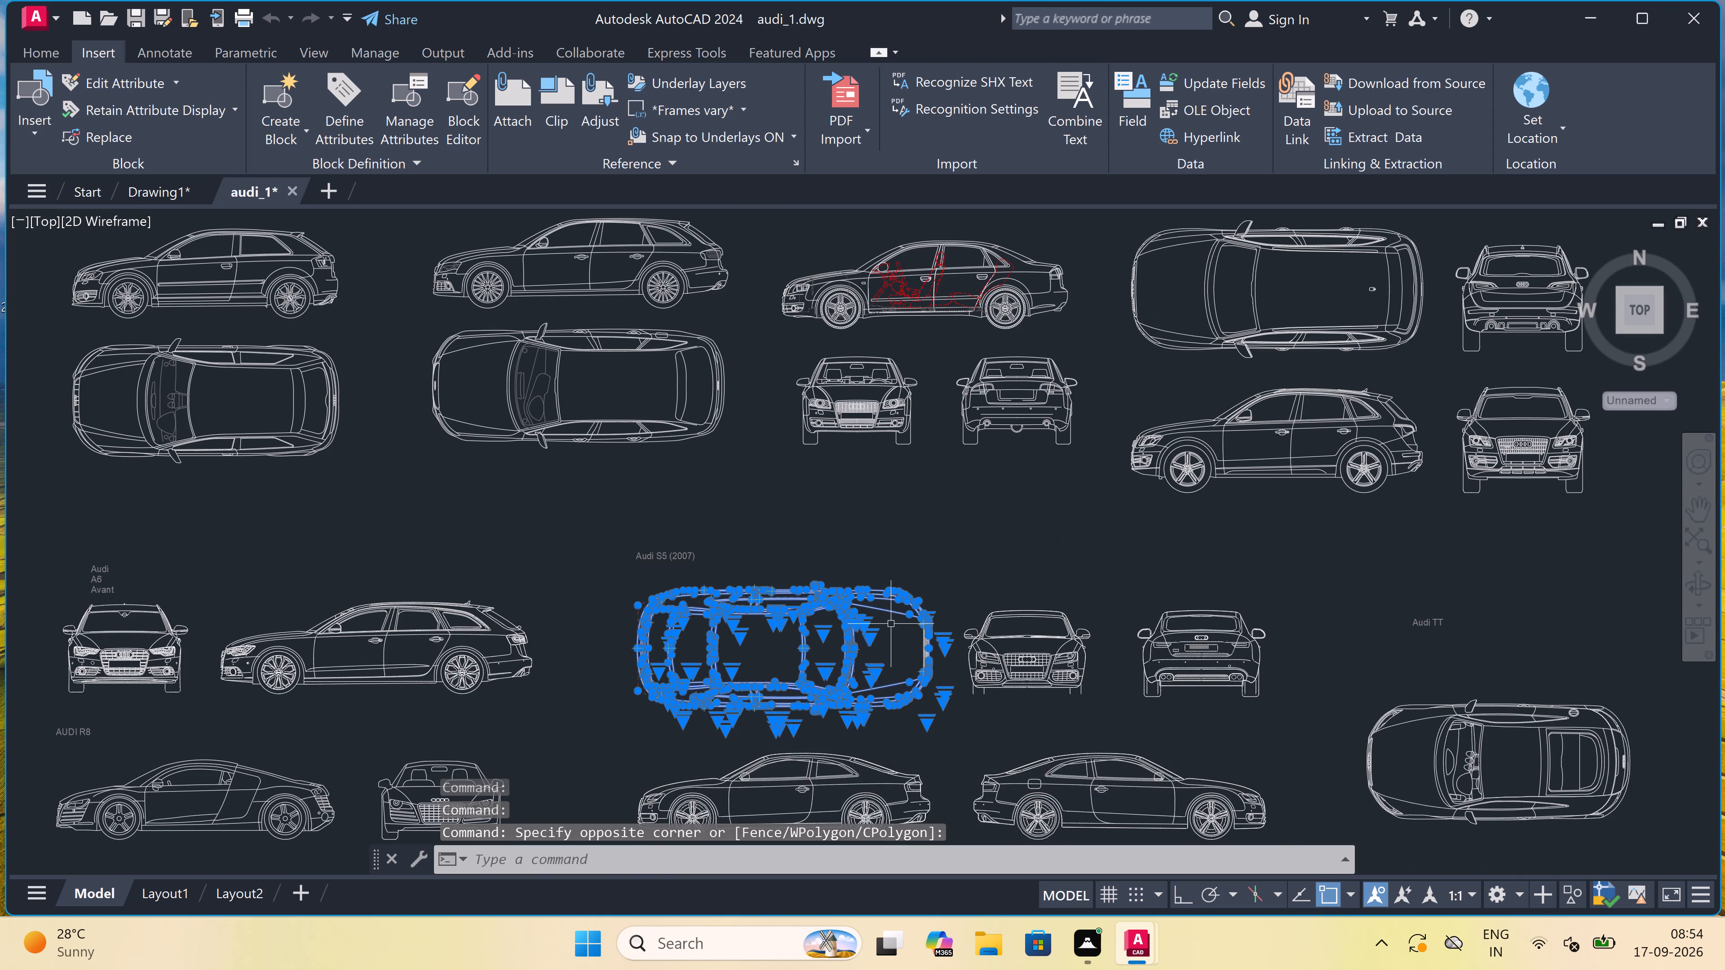
pyautogui.click(936, 584)
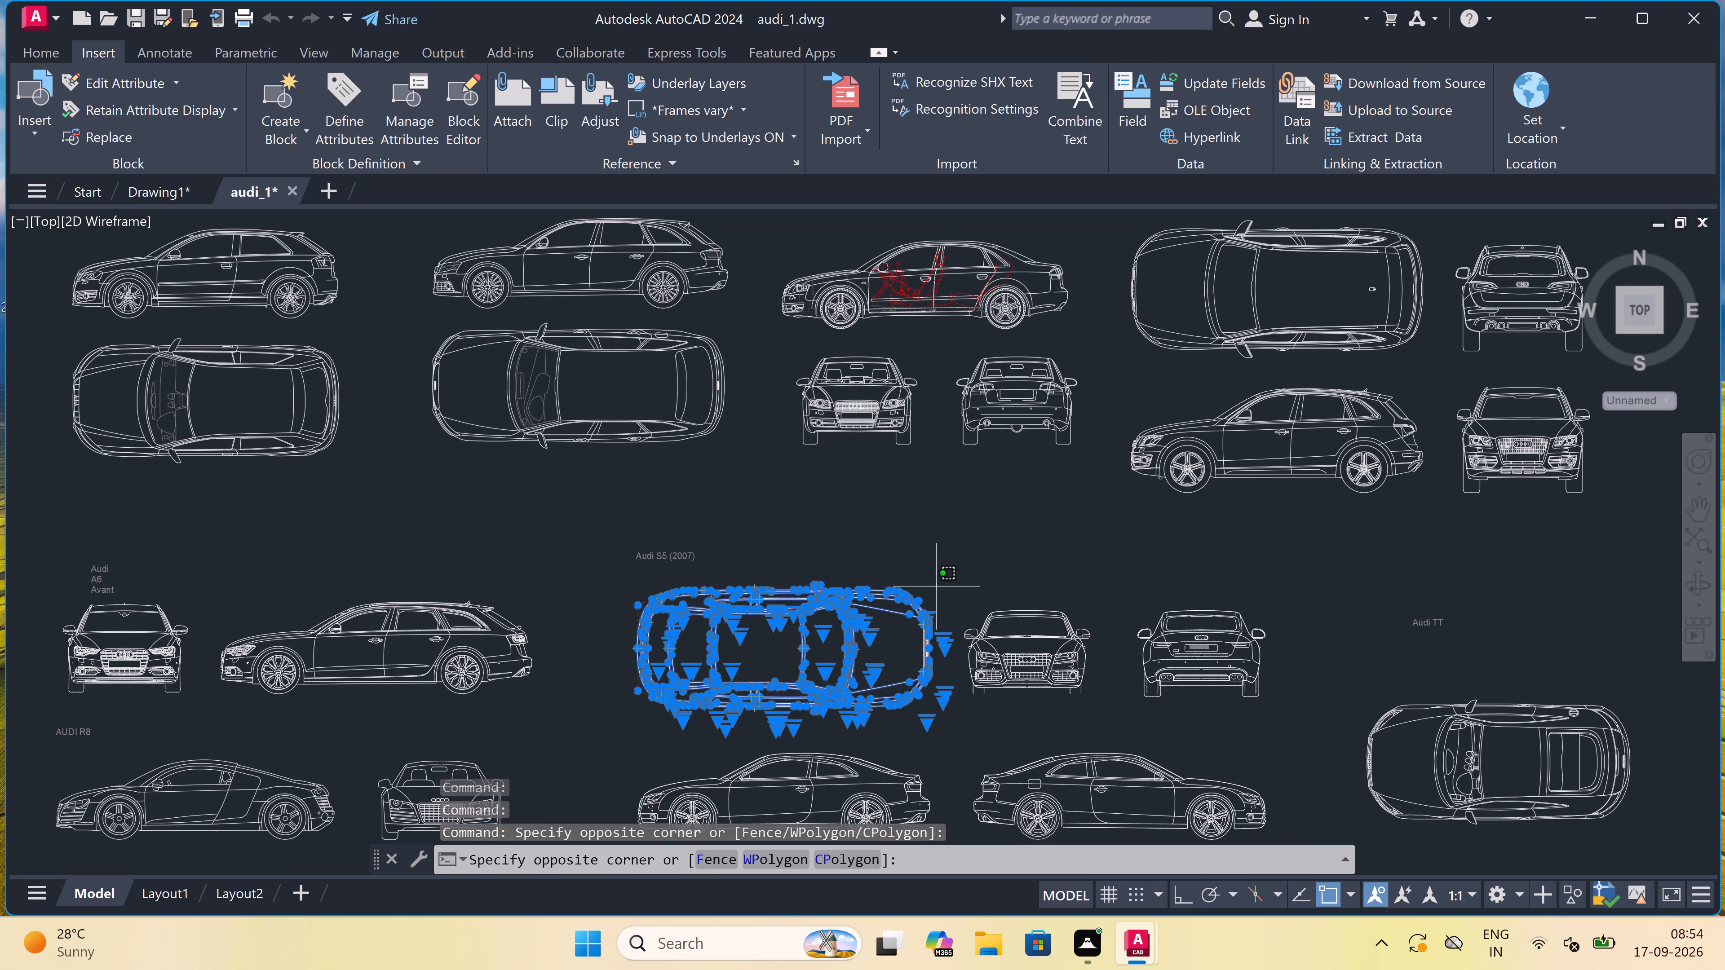
pyautogui.click(898, 666)
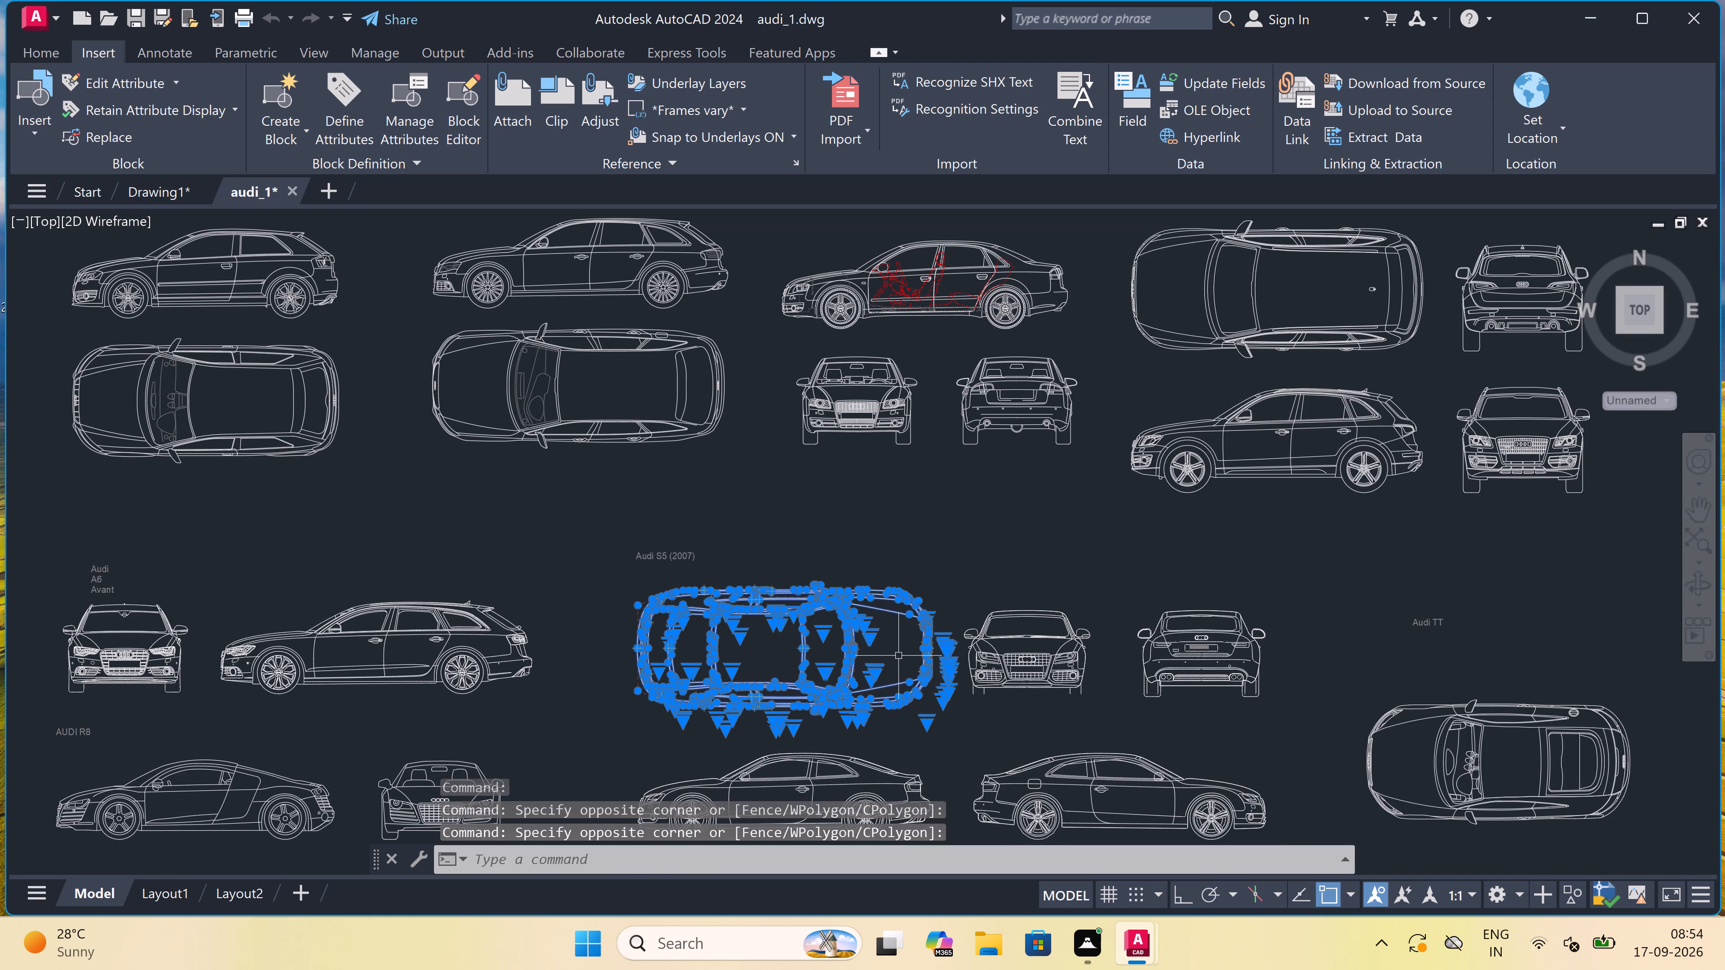
pyautogui.hotkey('ctrl', 'c')
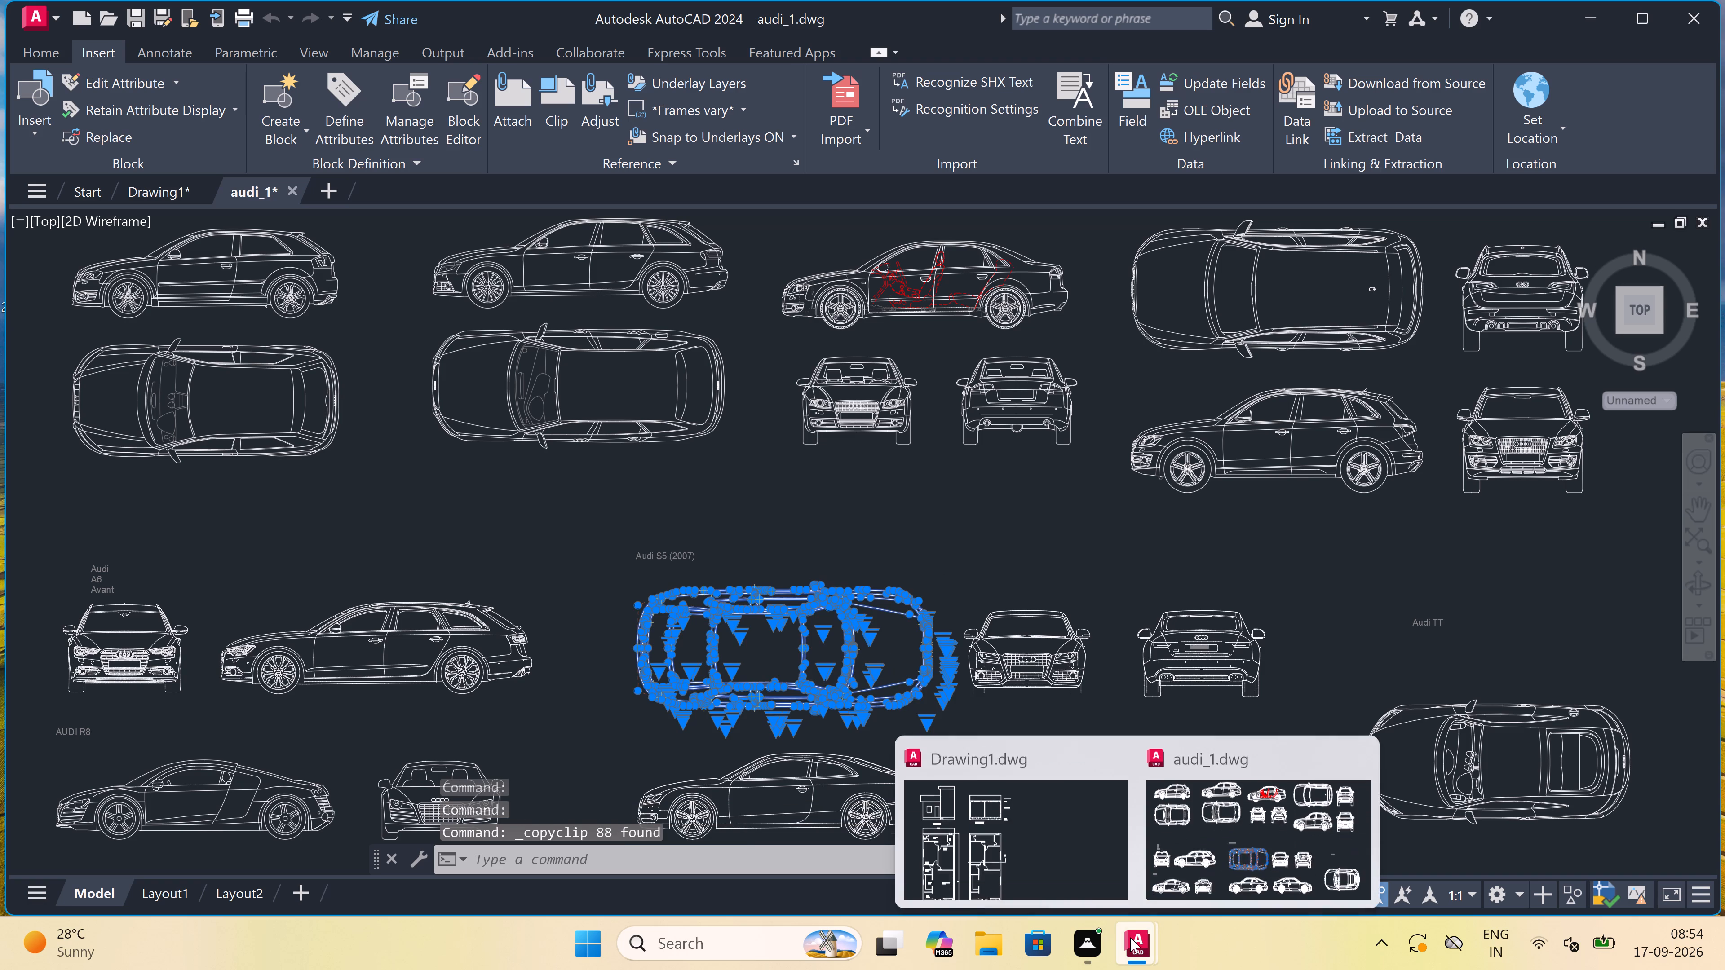
# Switch to Drawing1.dwg and paste the car's top view in the empty area to the right of the house drawings.
pyautogui.click(1040, 848)
pyautogui.hotkey('ctrl', 'v')
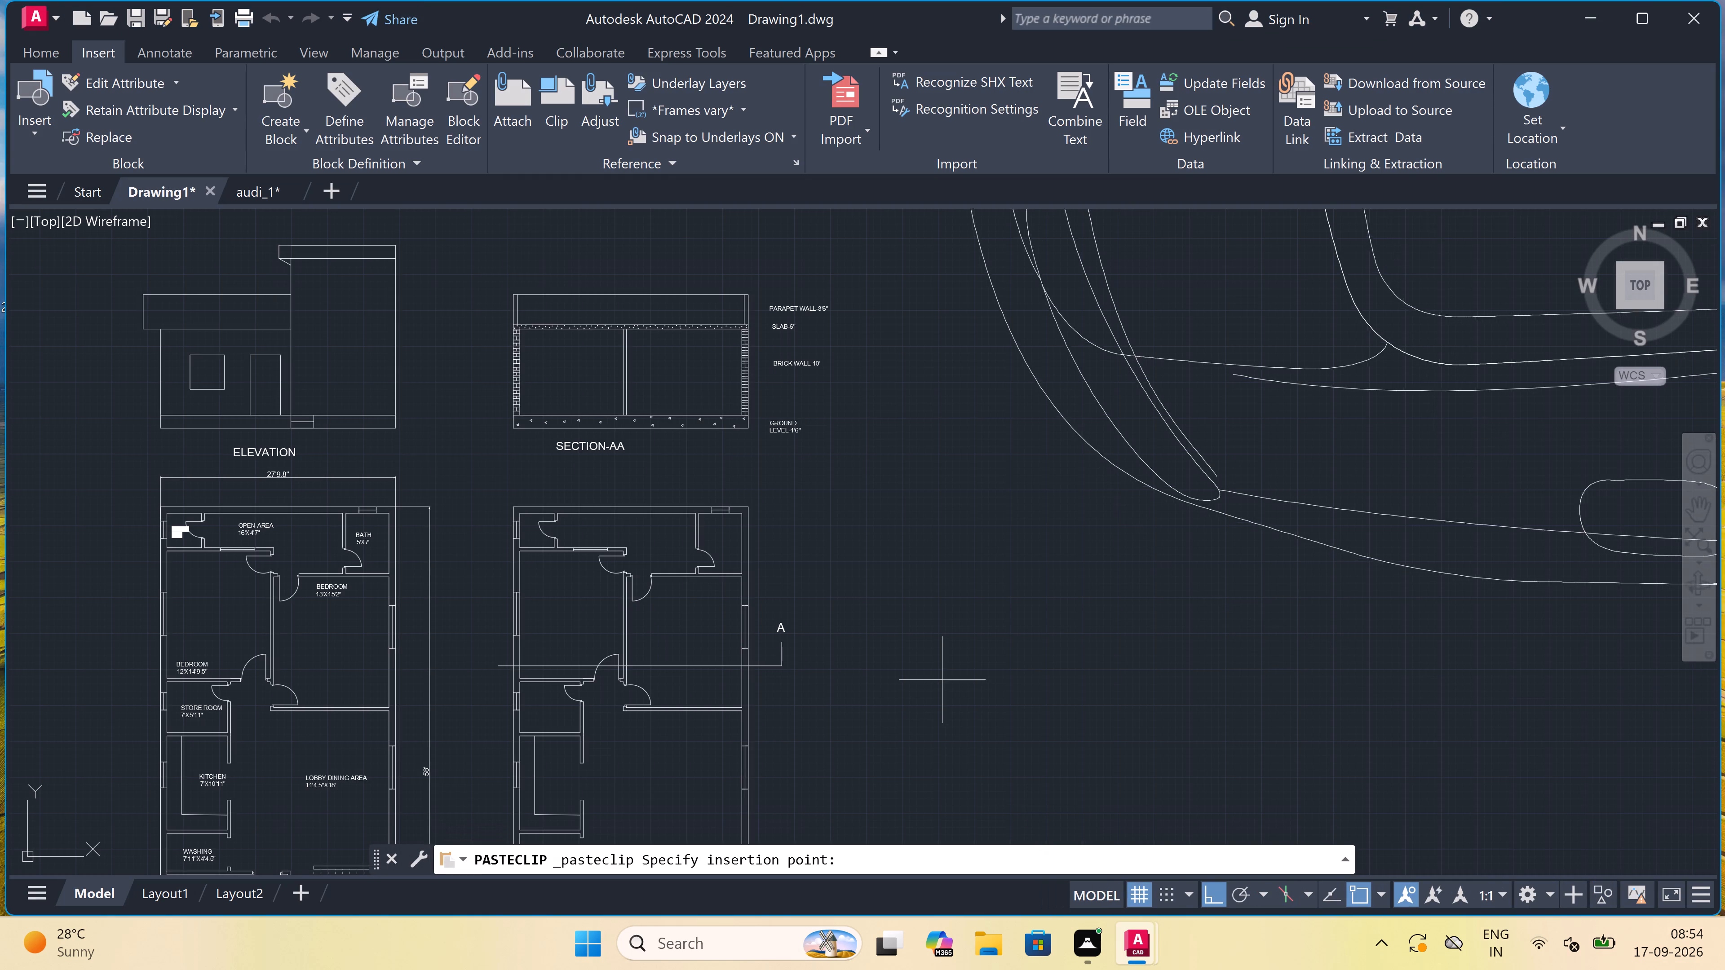
pyautogui.scroll(-5, 930, 664)
pyautogui.scroll(-1, 915, 630)
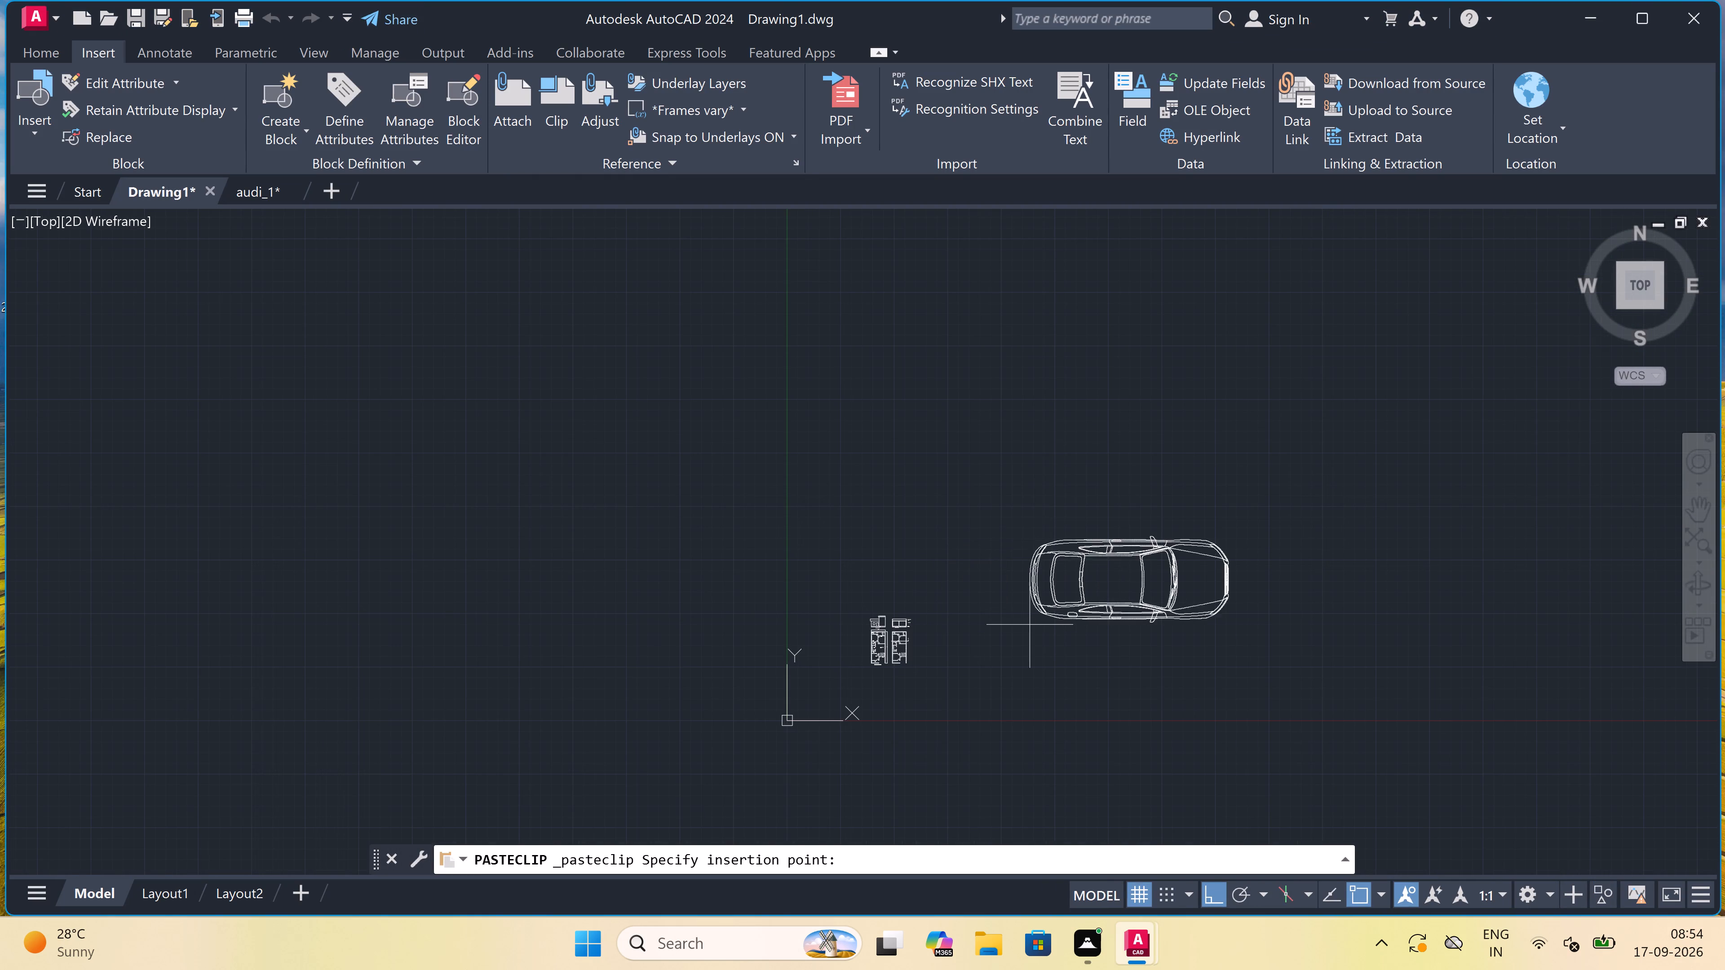
pyautogui.doubleClick(1024, 628)
# Scale the whole pasted car down freehand from a base point near its middle, to well under half its size.
pyautogui.moveTo(1272, 509); pyautogui.dragTo(1252, 534)
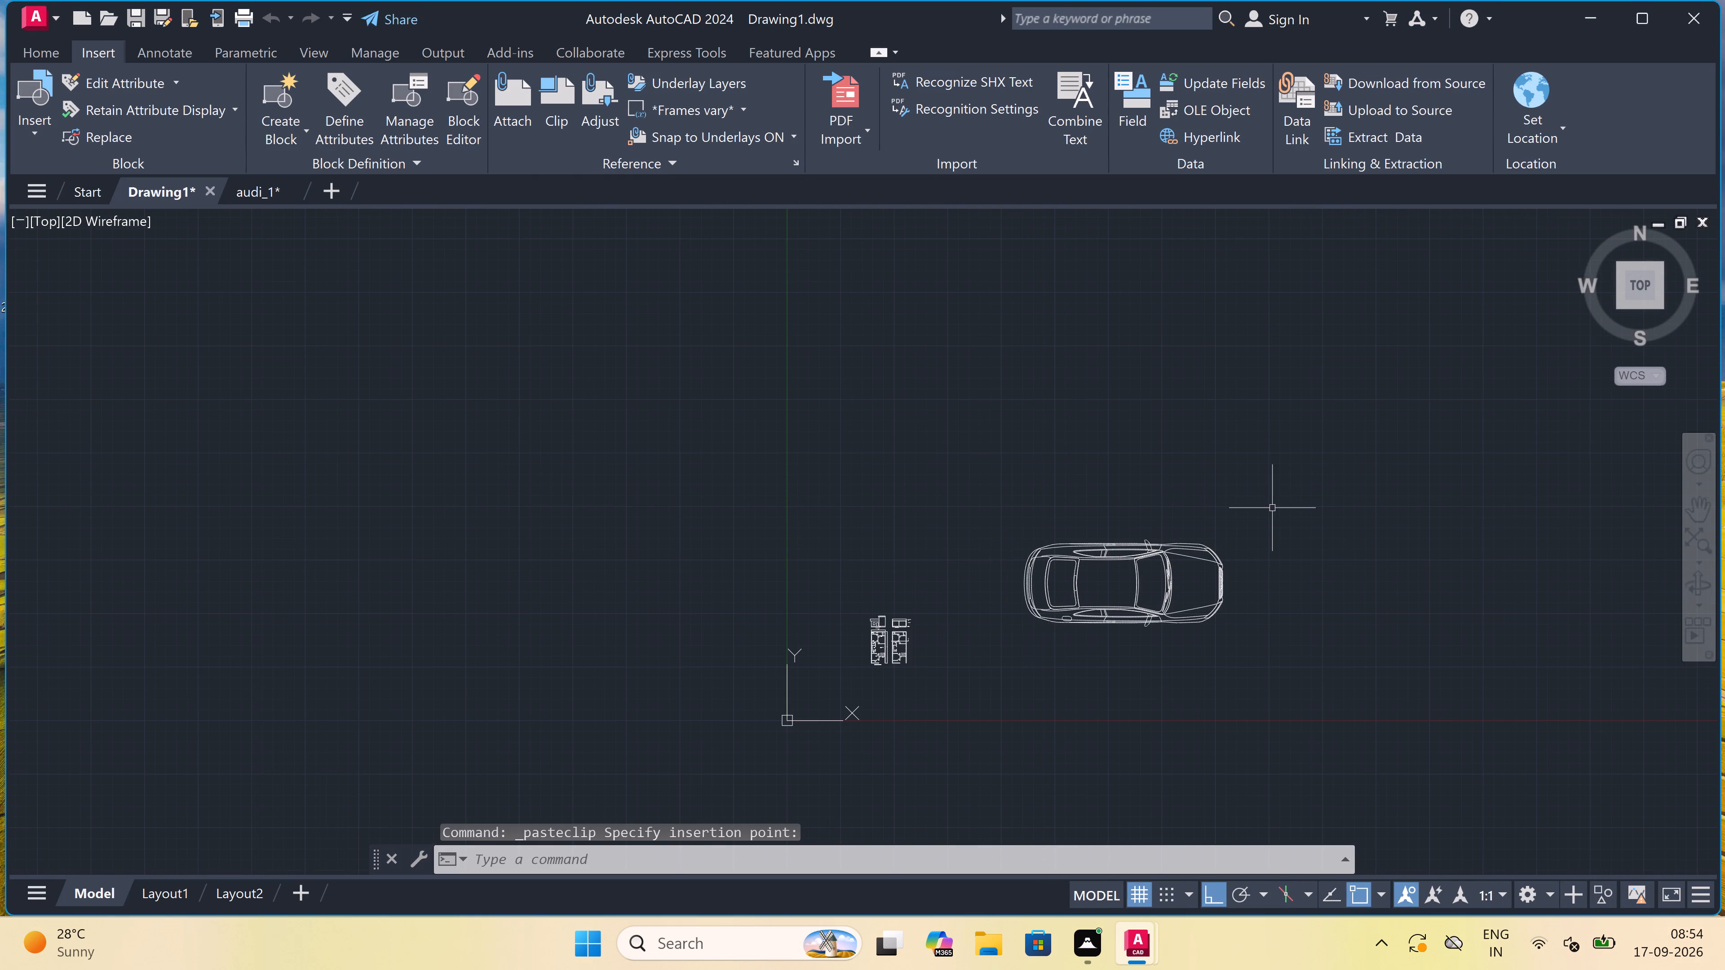
pyautogui.click(999, 655)
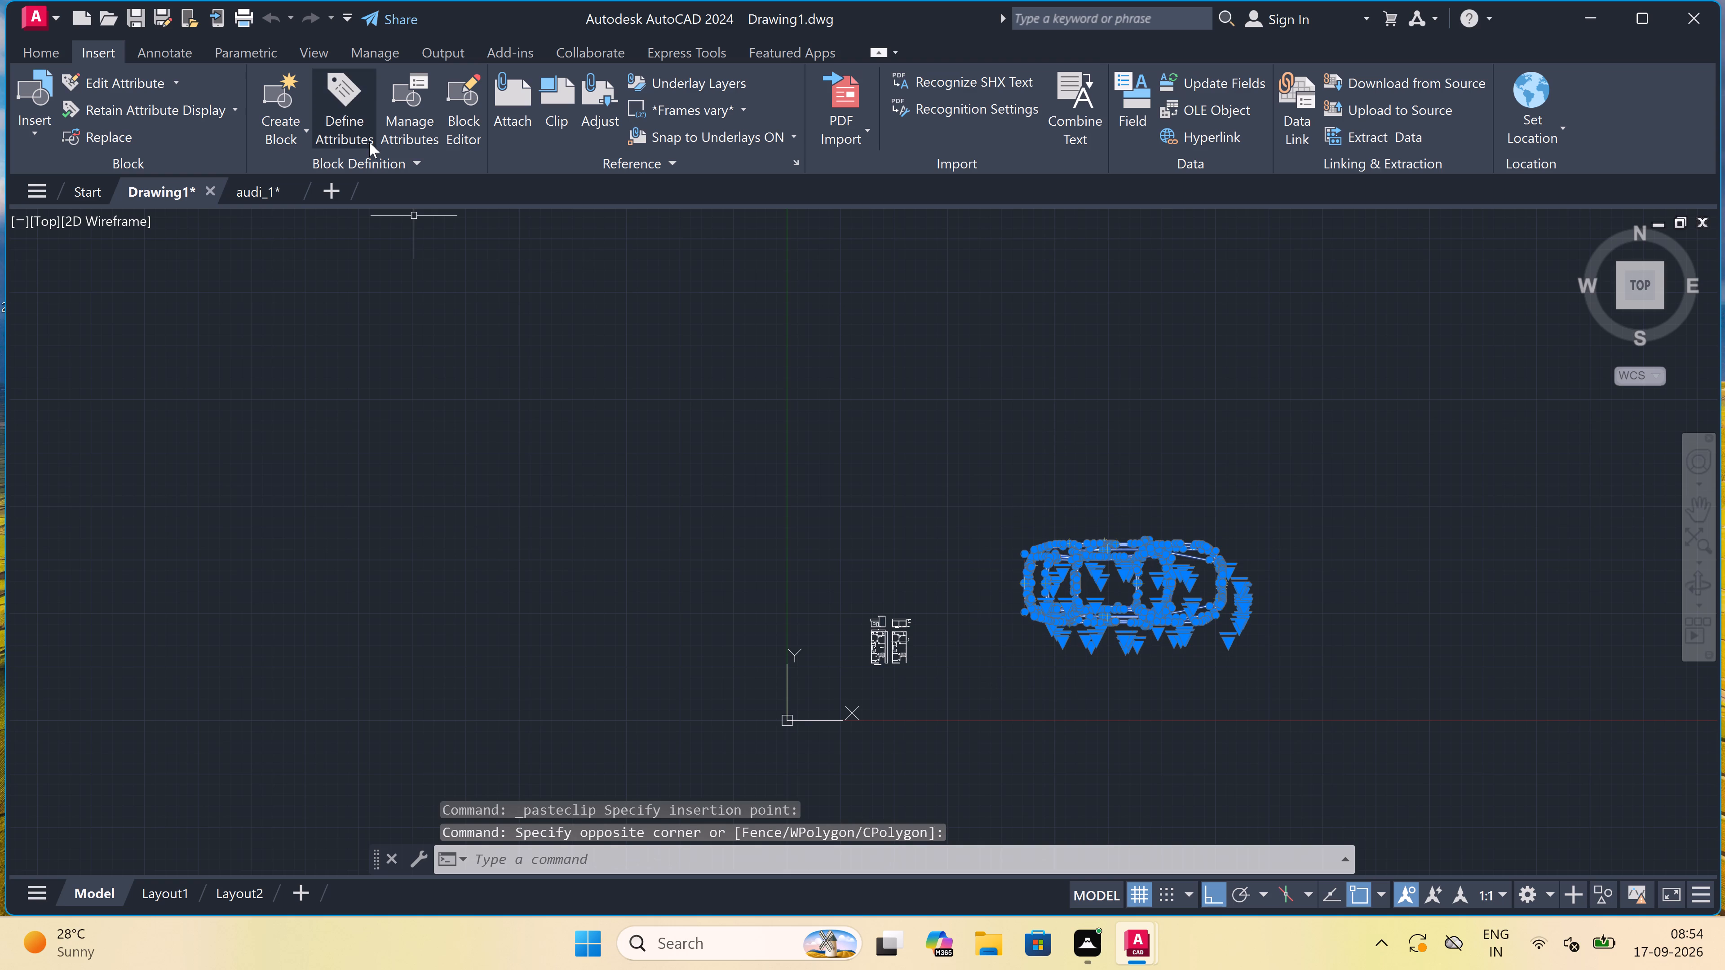
pyautogui.click(47, 44)
pyautogui.click(391, 131)
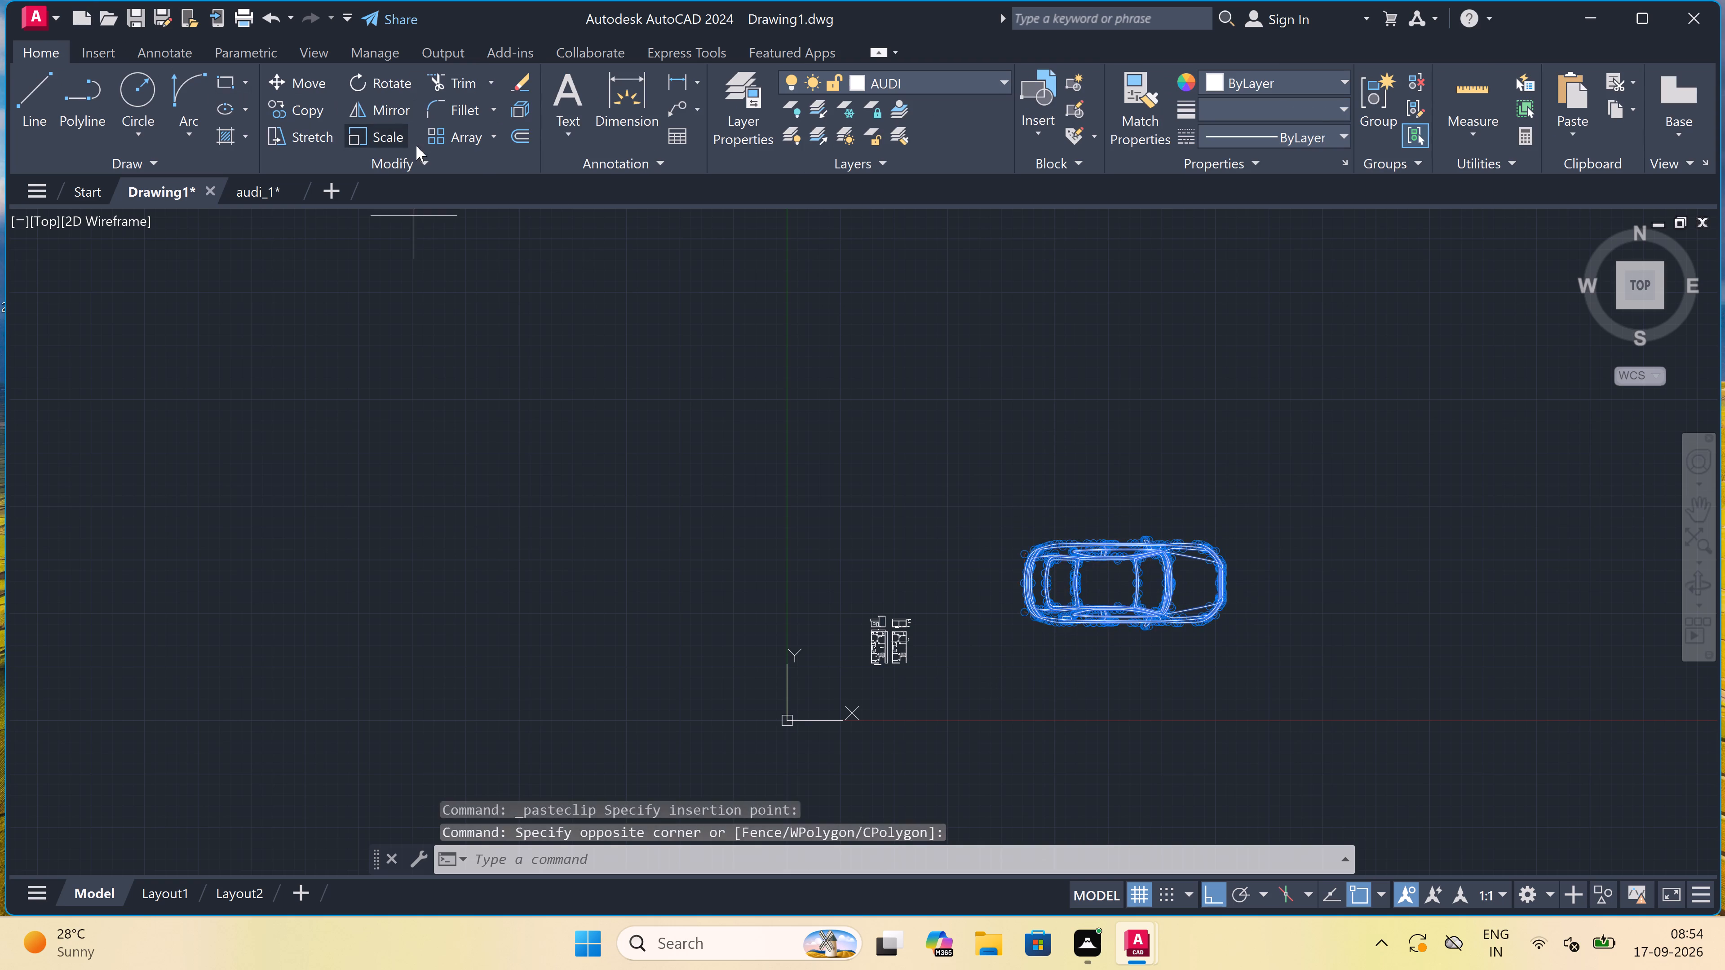
pyautogui.scroll(2, 1149, 594)
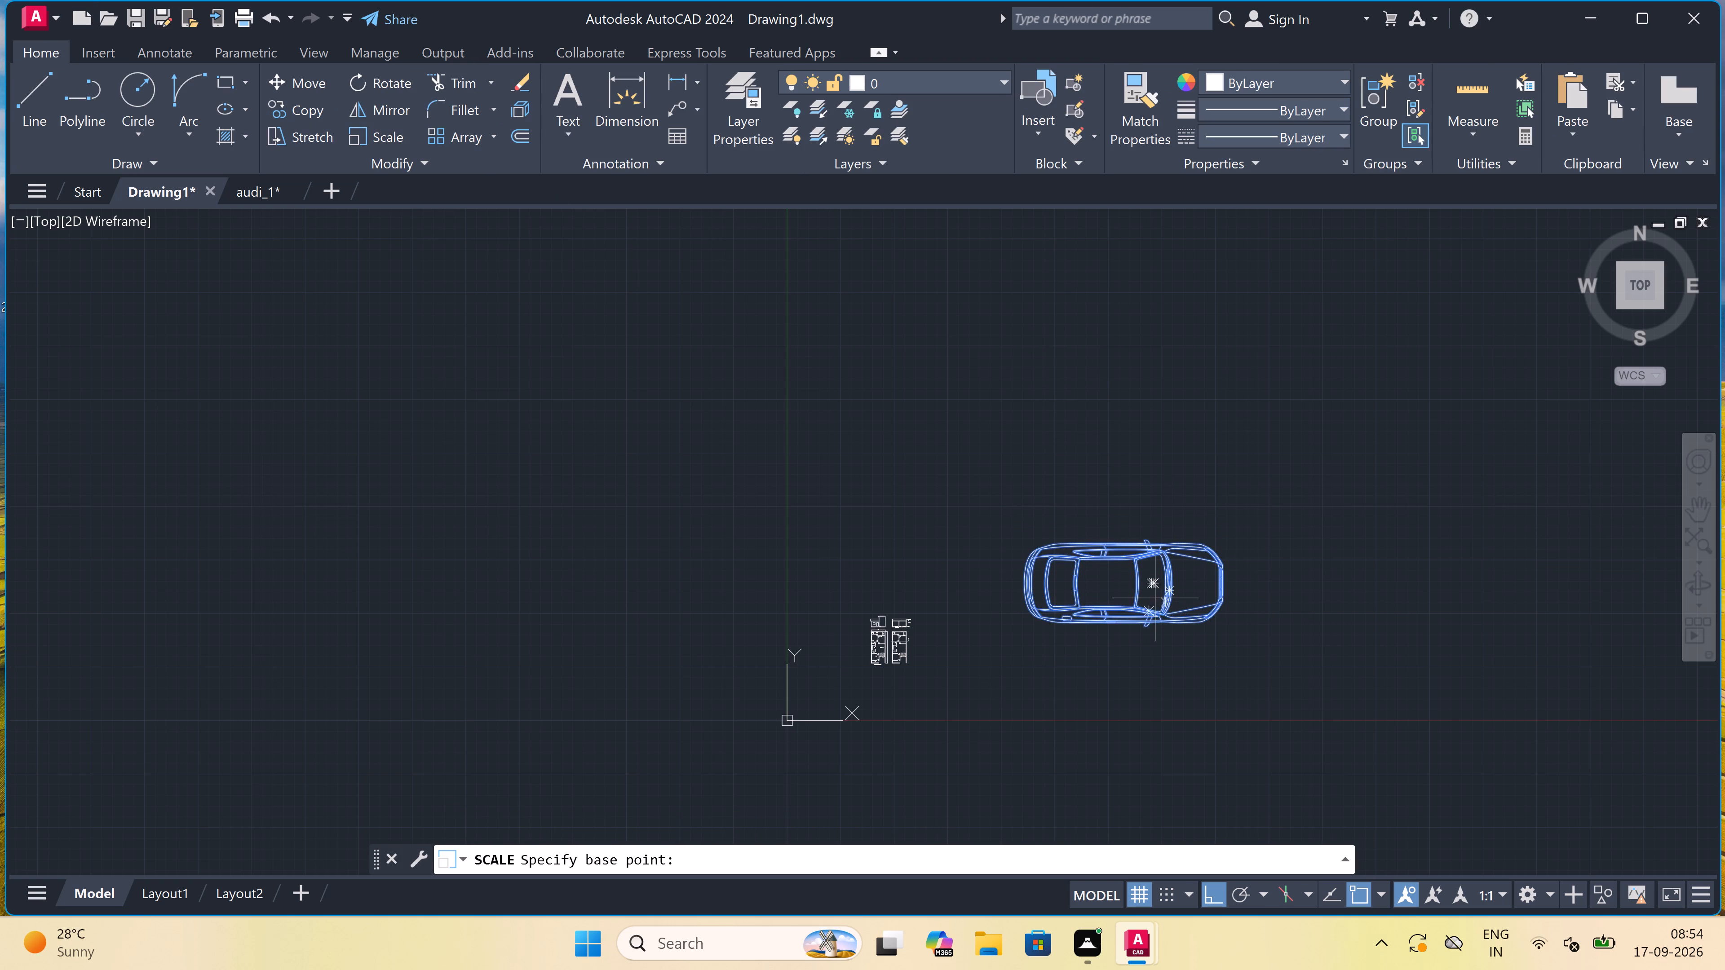
pyautogui.click(1074, 580)
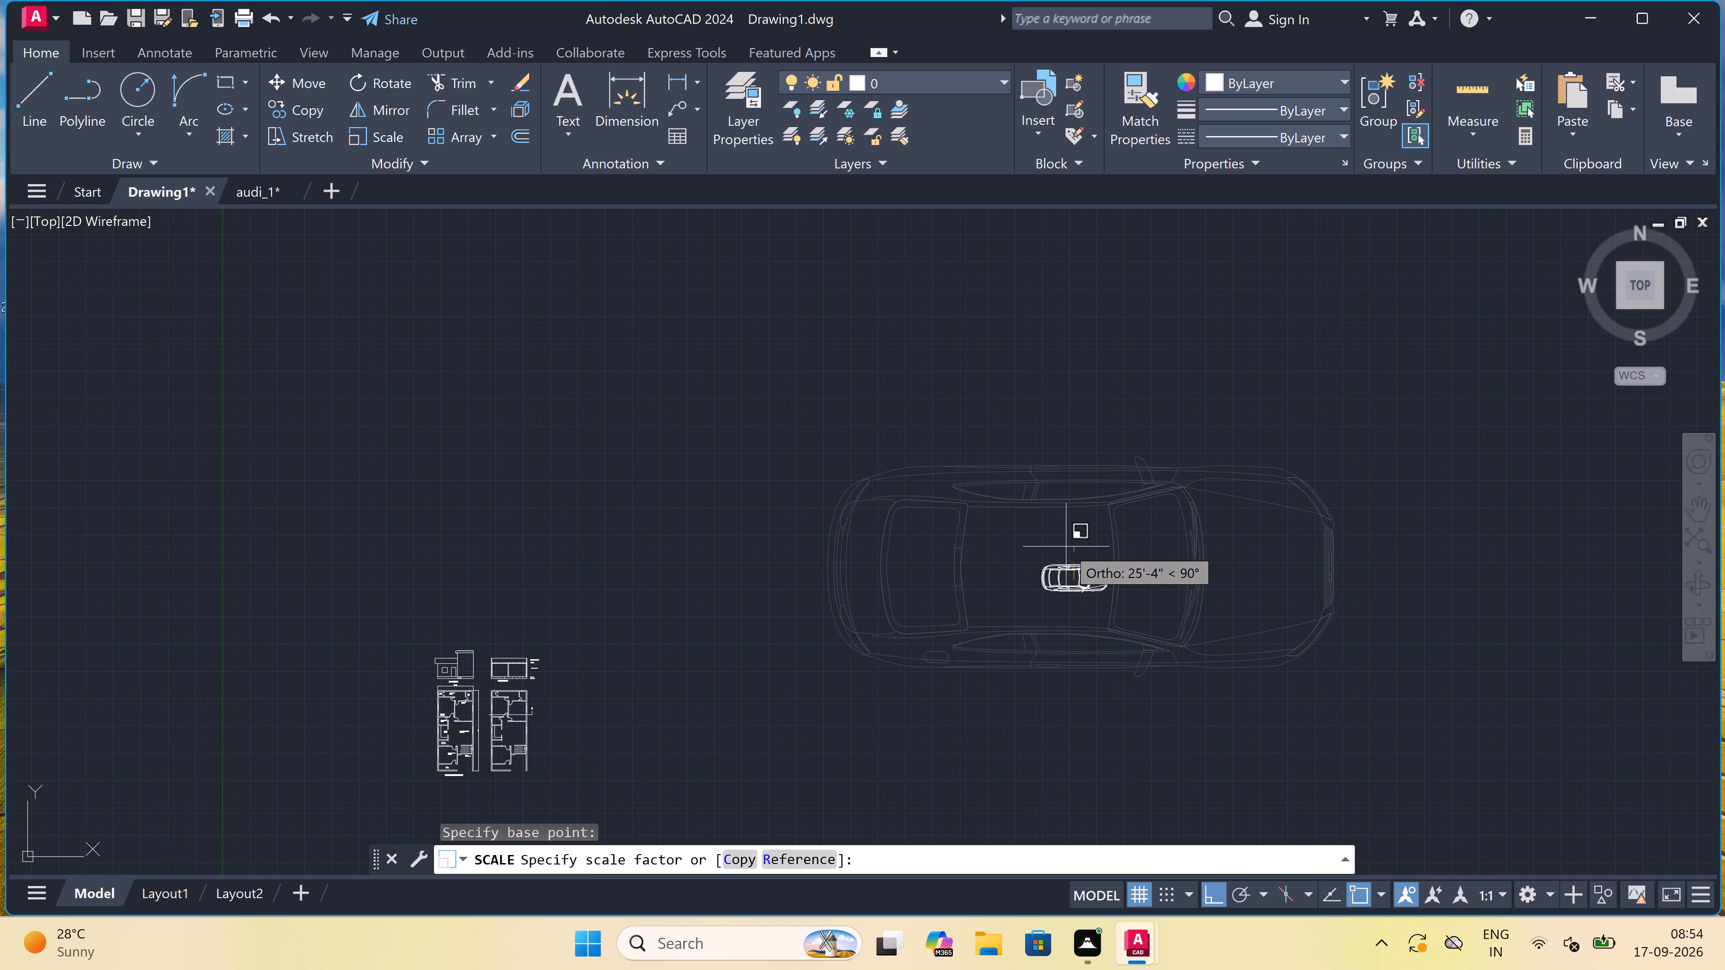
pyautogui.scroll(2, 1066, 547)
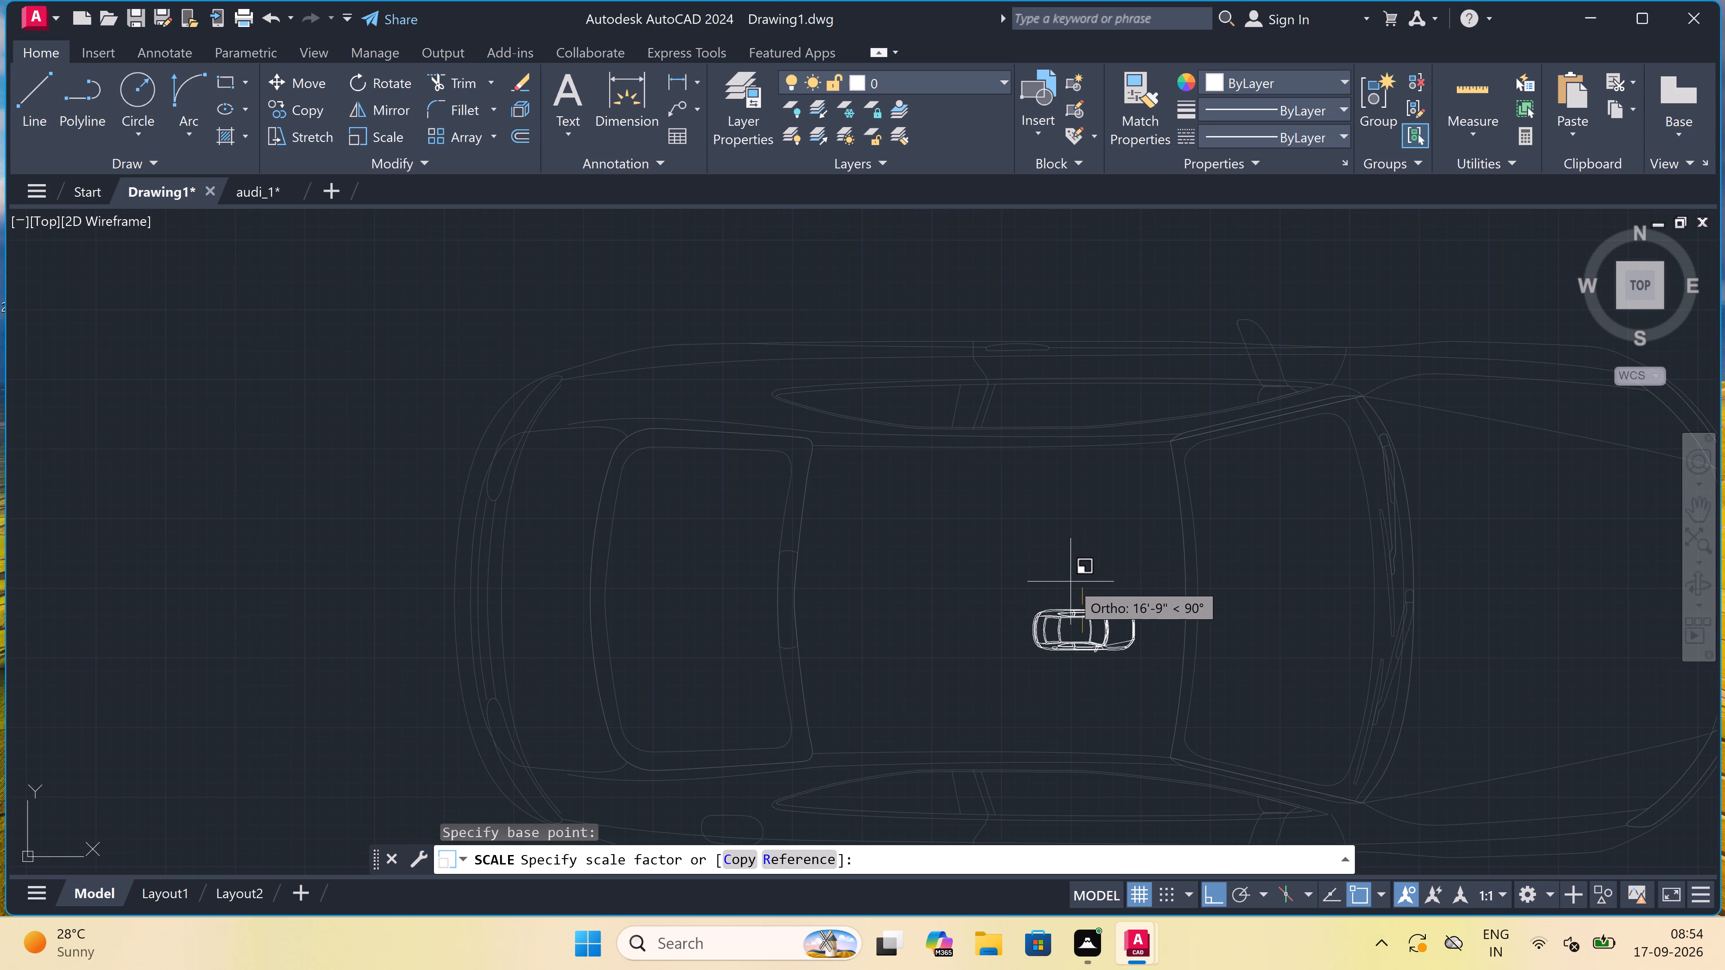
pyautogui.click(1074, 594)
# Move the car, with Ortho off, to just below the GROUND FLOOR PLAN title.
pyautogui.moveTo(1182, 575); pyautogui.dragTo(1168, 600)
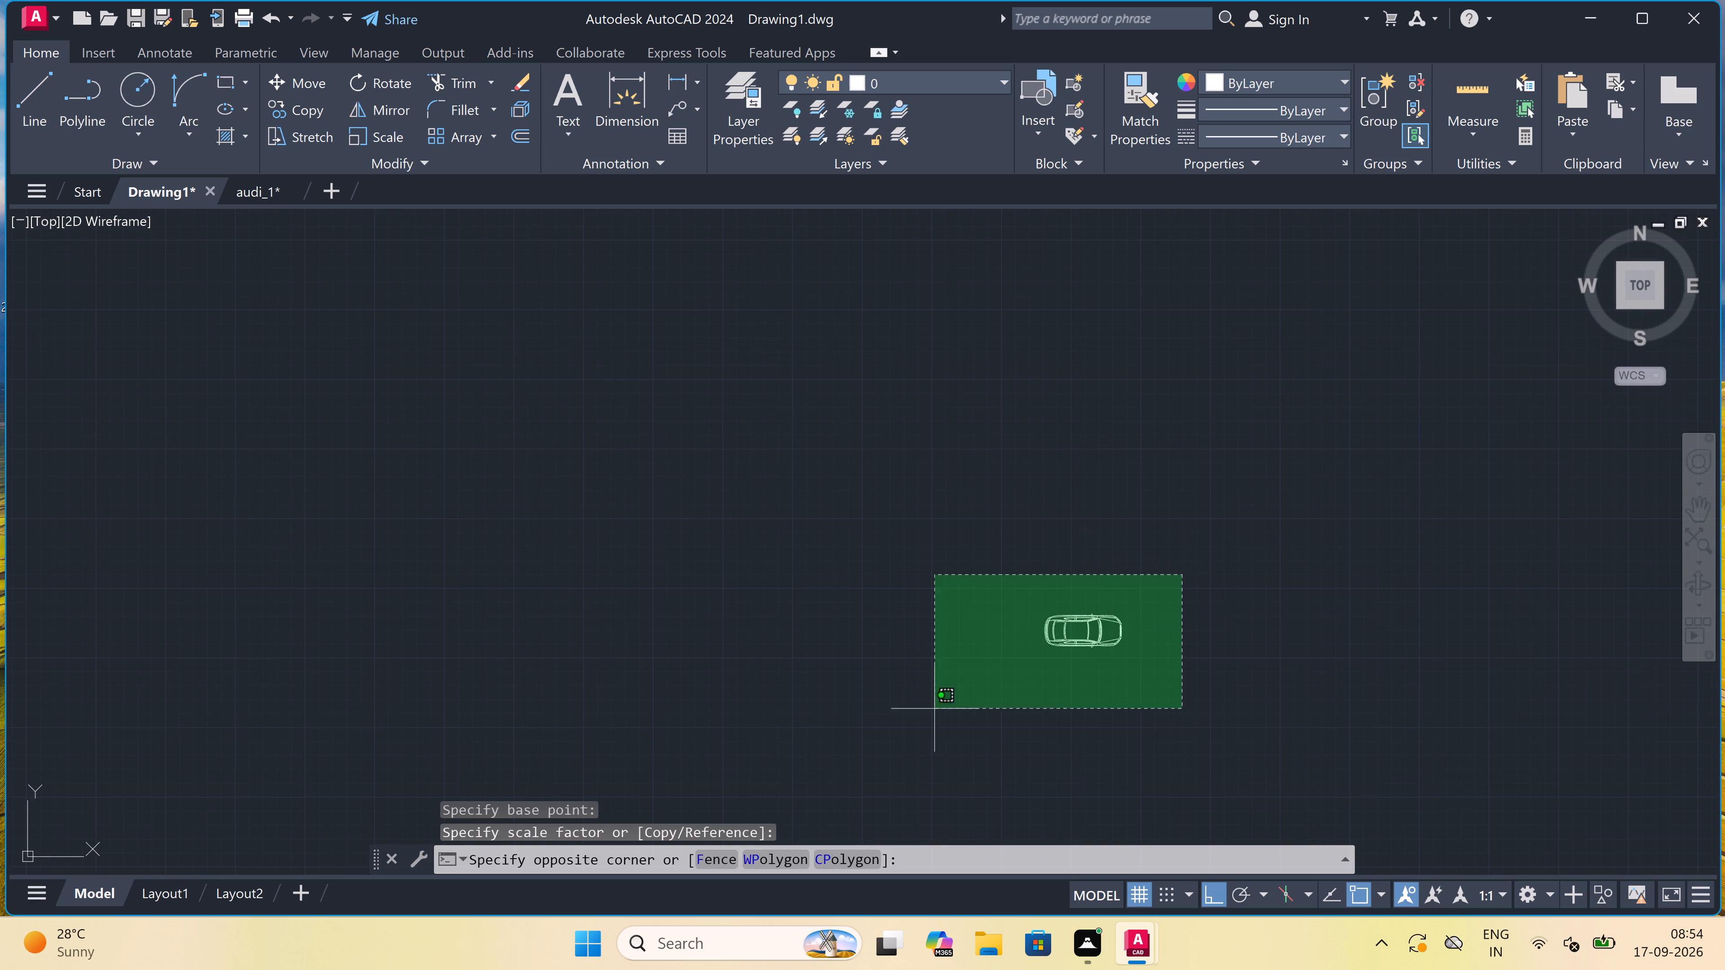
pyautogui.click(867, 743)
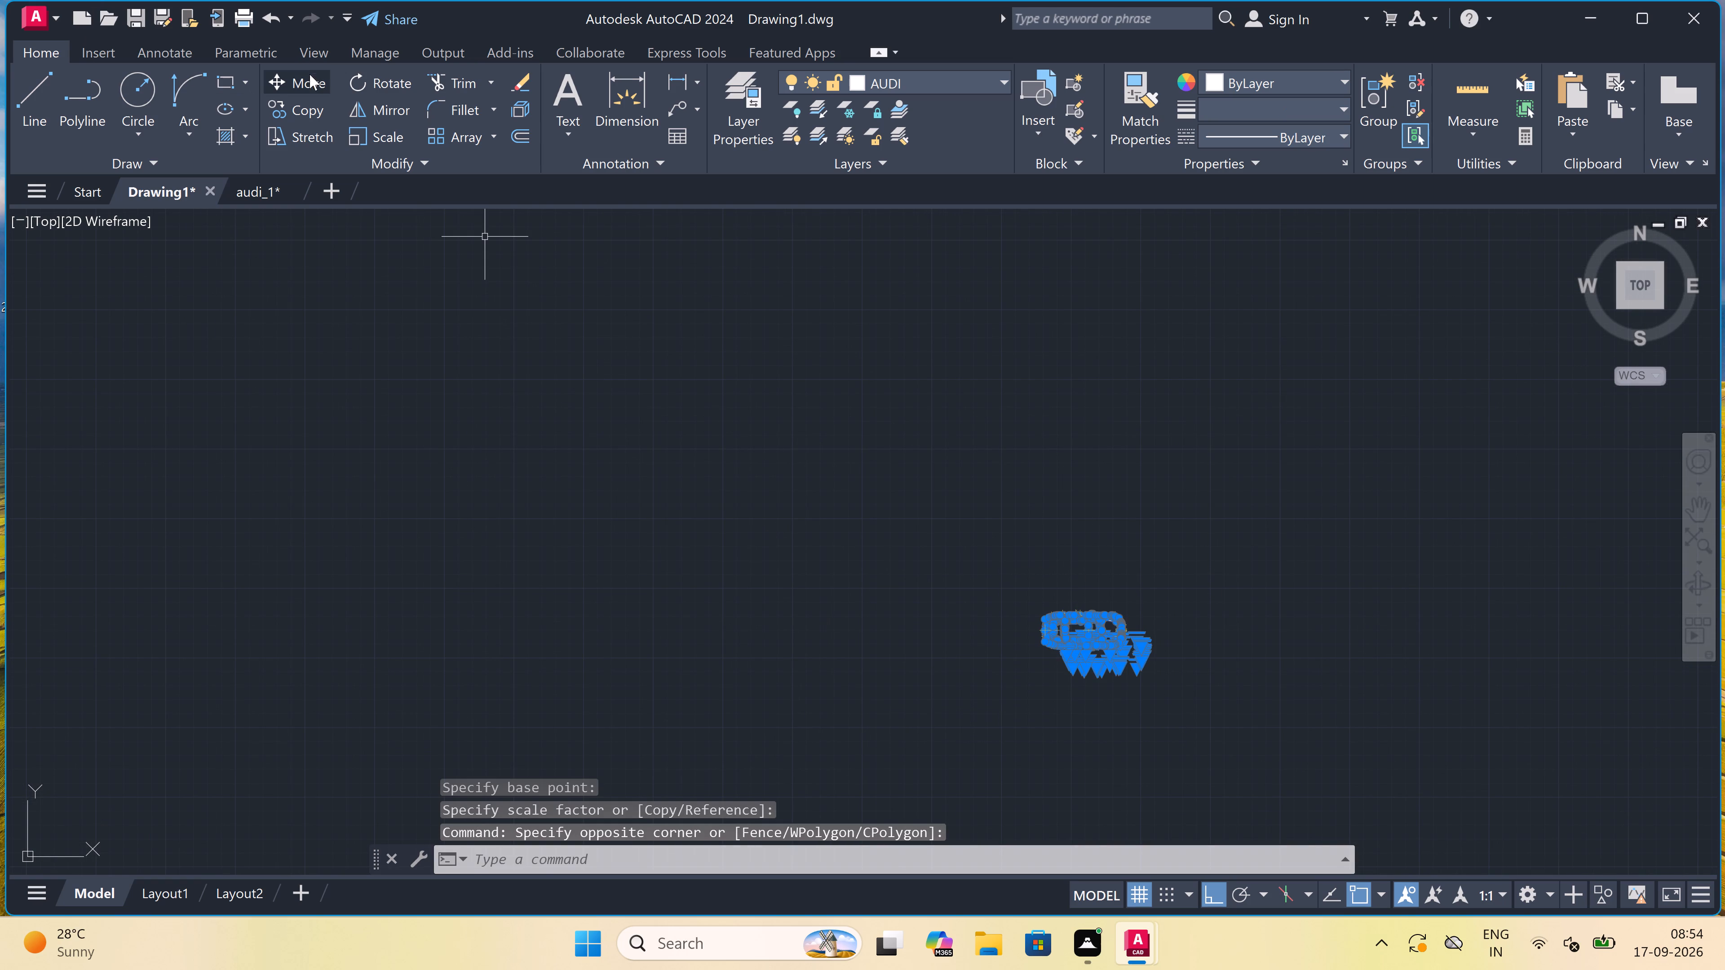
pyautogui.click(292, 72)
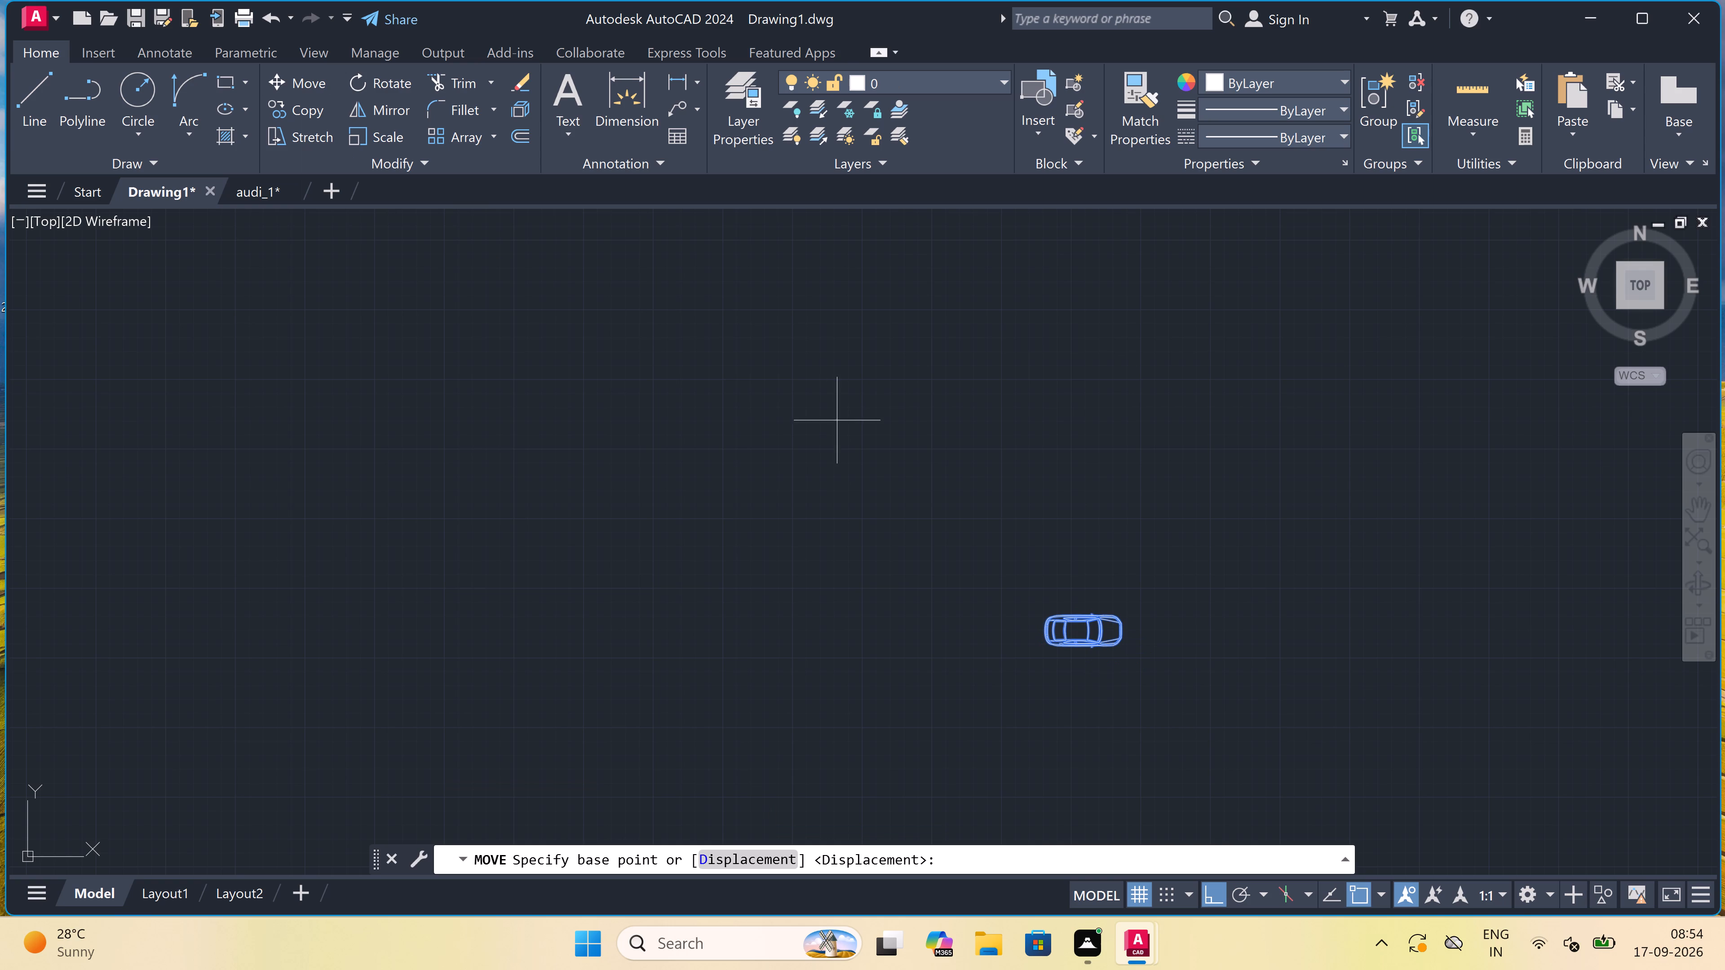
pyautogui.click(1068, 628)
pyautogui.scroll(-1, 949, 503)
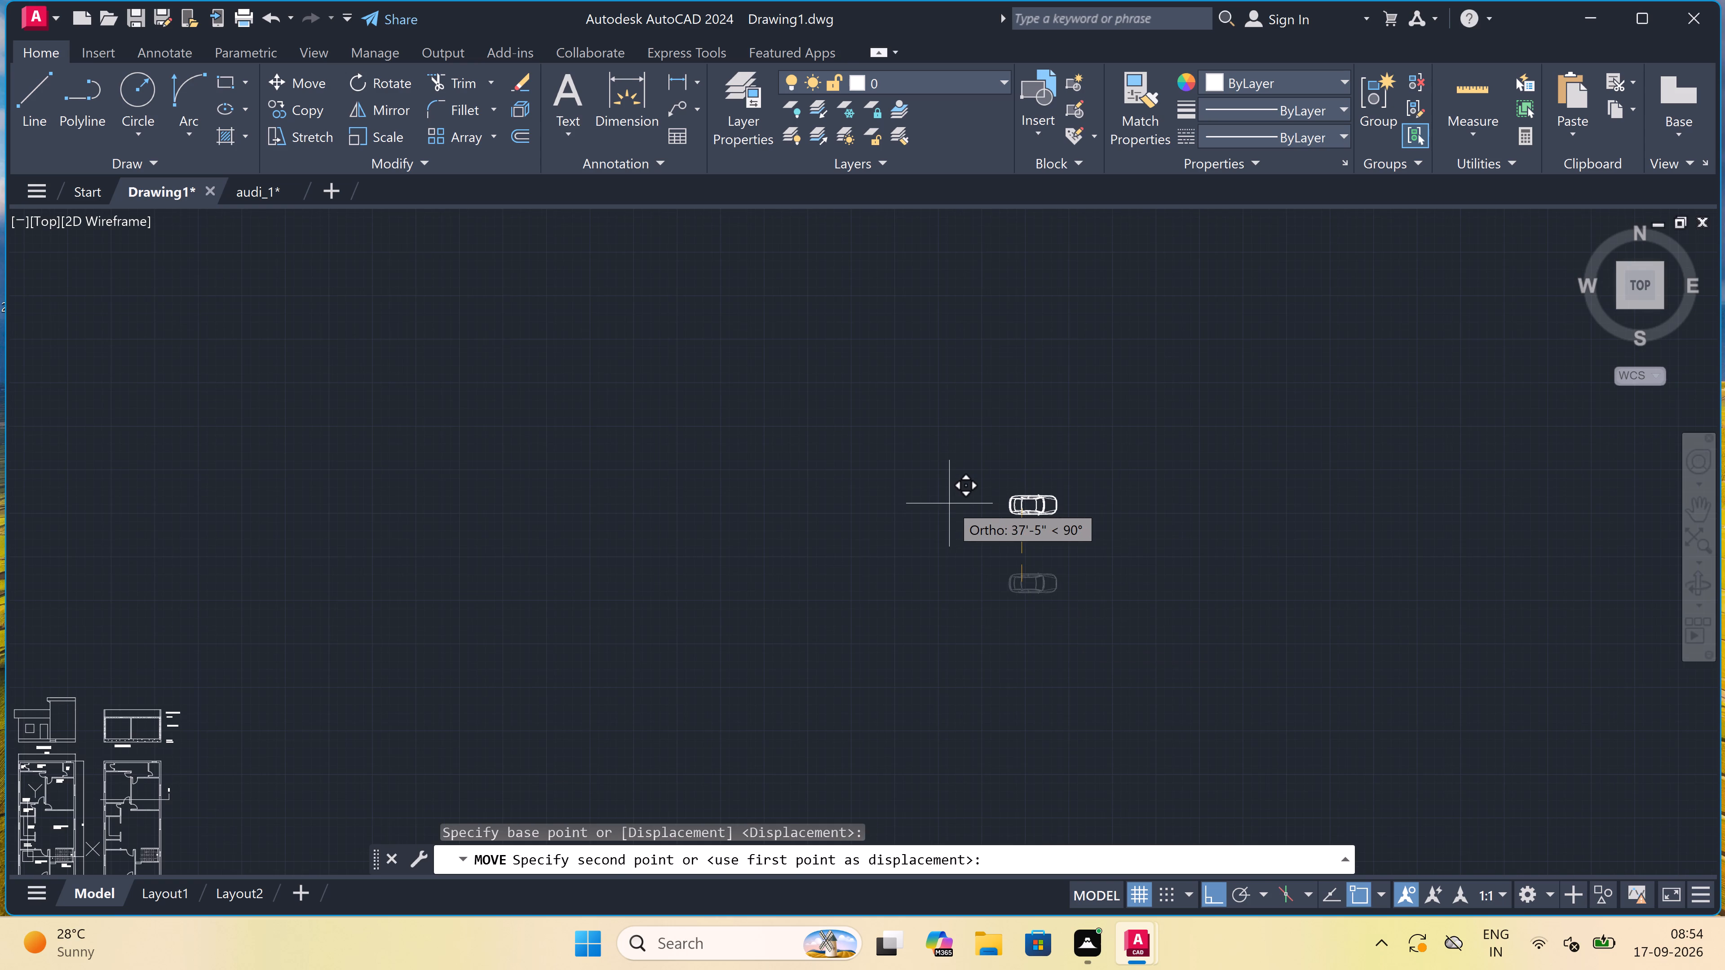
pyautogui.press('F8')
pyautogui.scroll(-4, 949, 503)
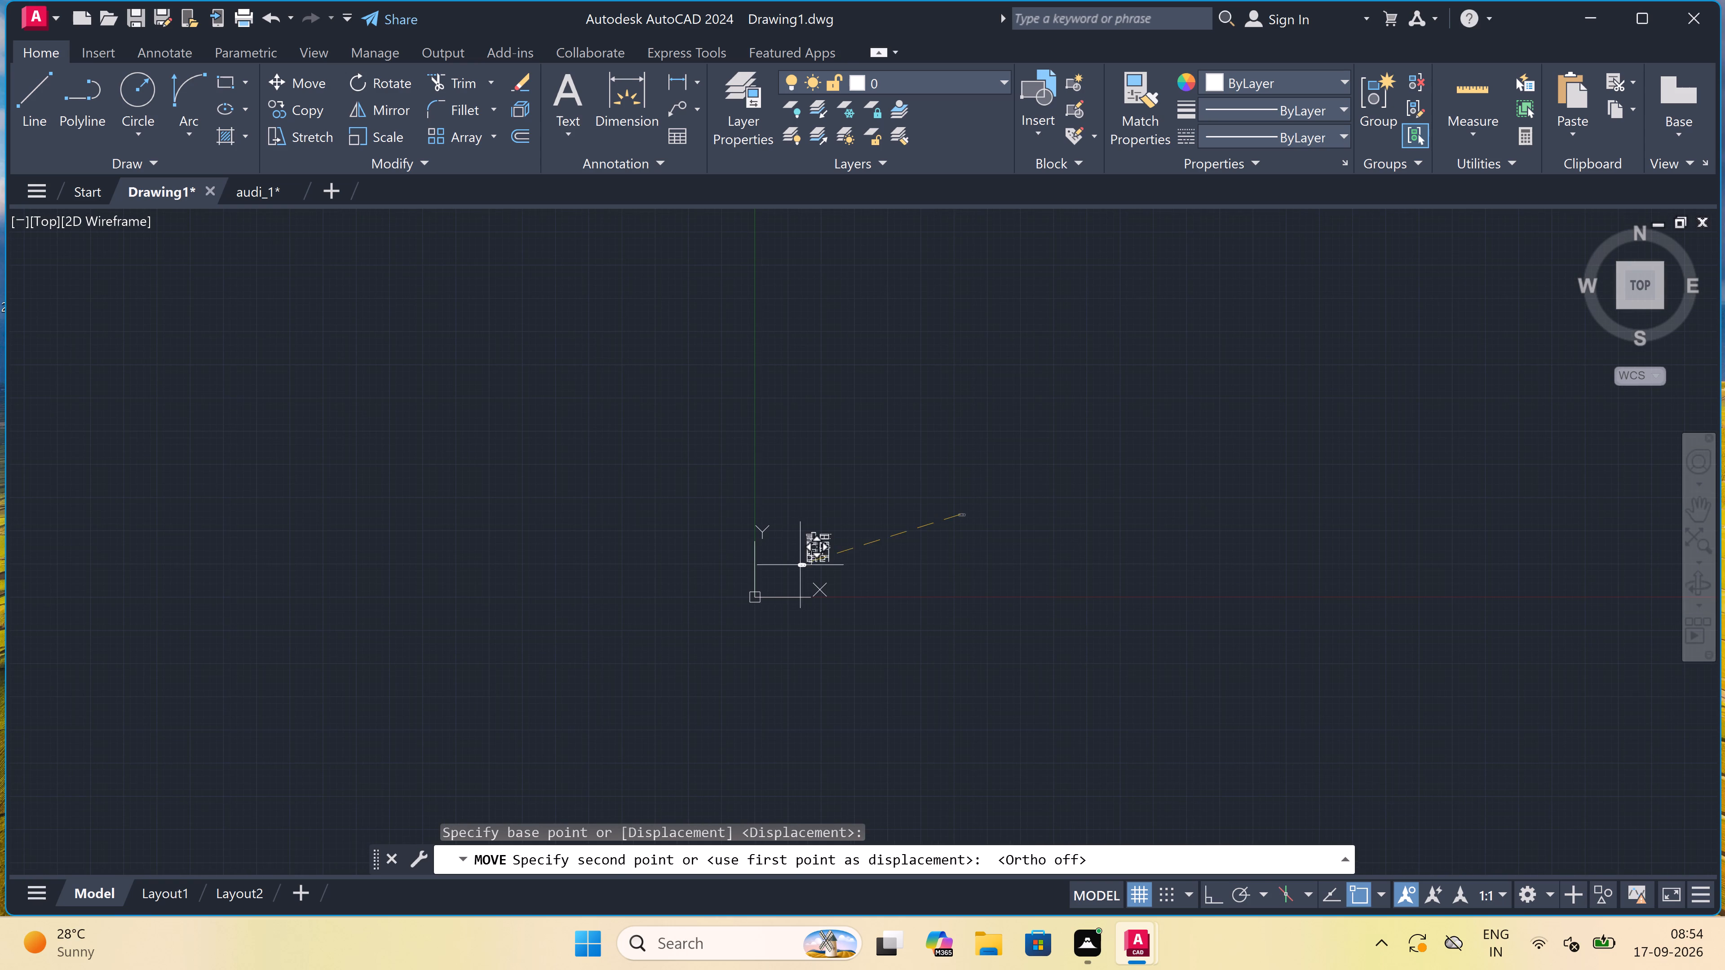
pyautogui.scroll(5, 797, 560)
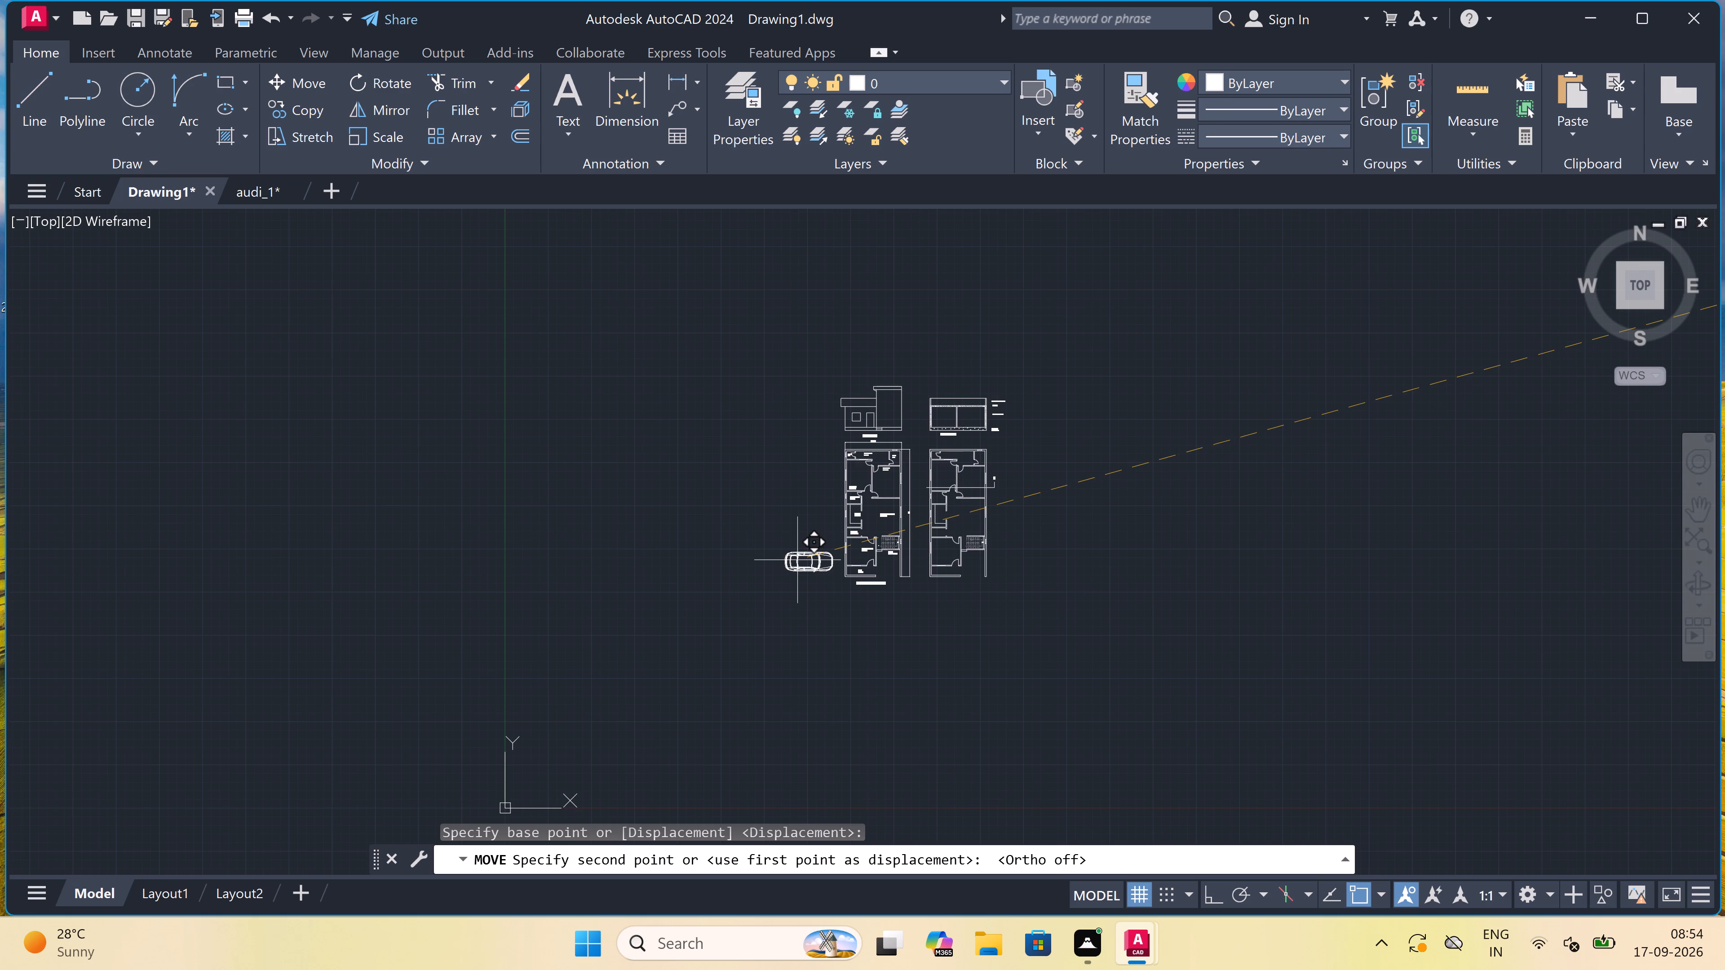
pyautogui.scroll(2, 899, 561)
pyautogui.scroll(-2, 899, 561)
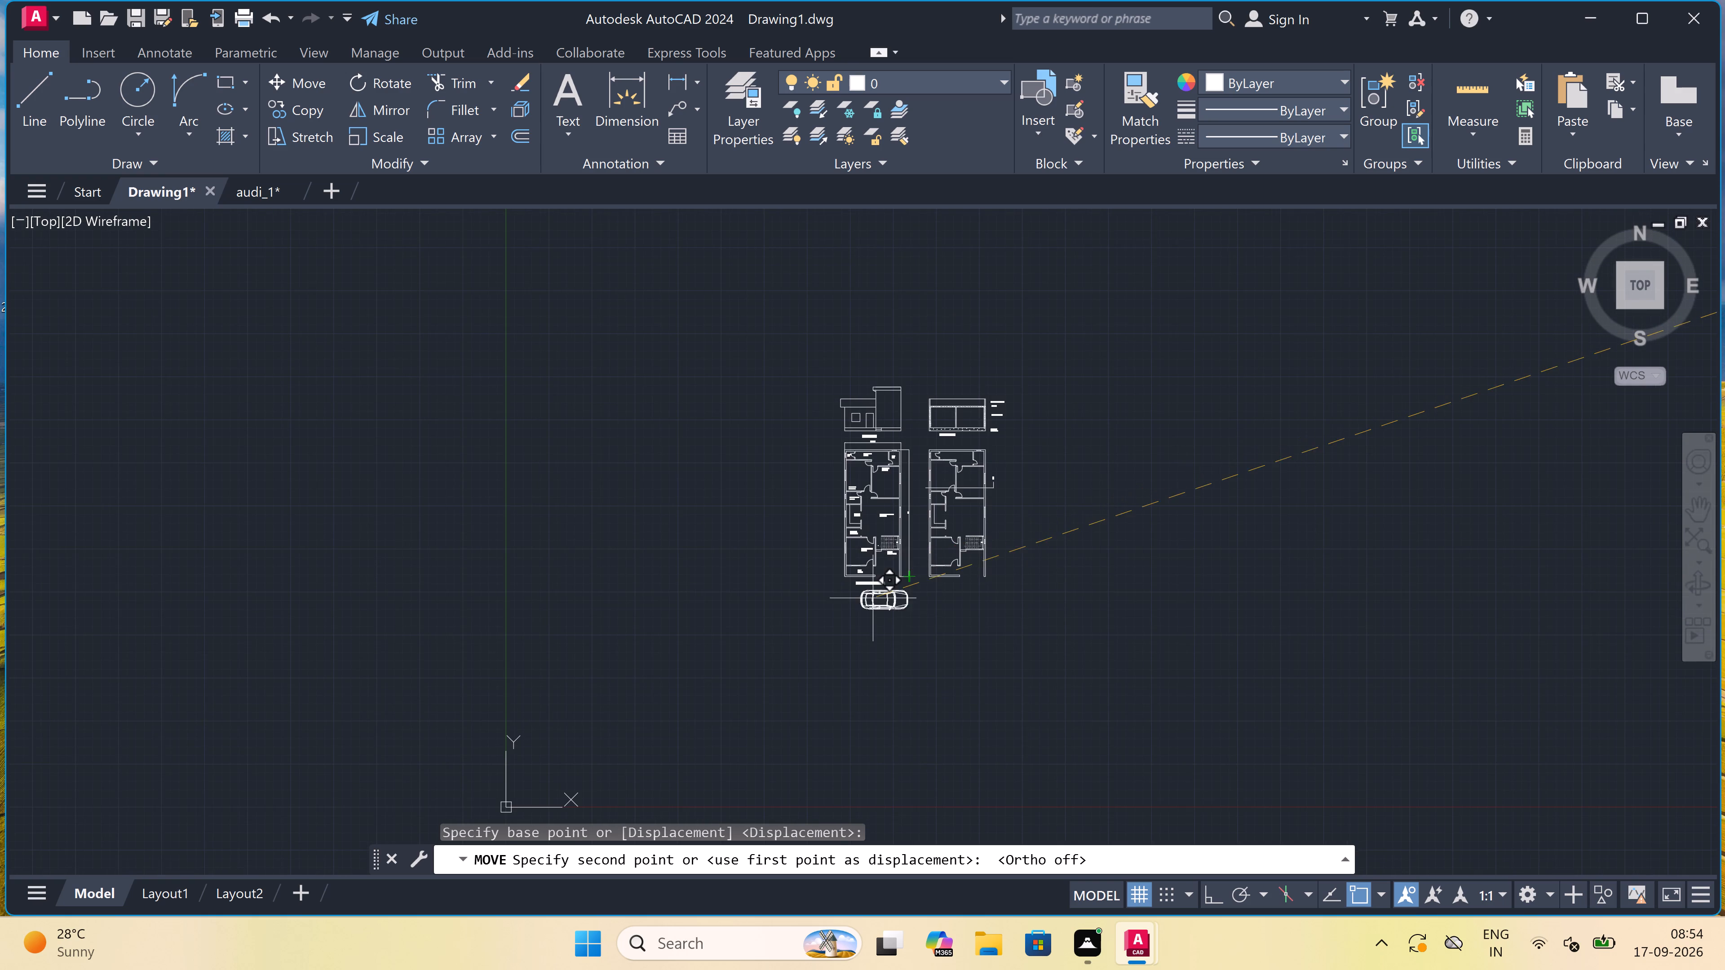
pyautogui.scroll(5, 864, 618)
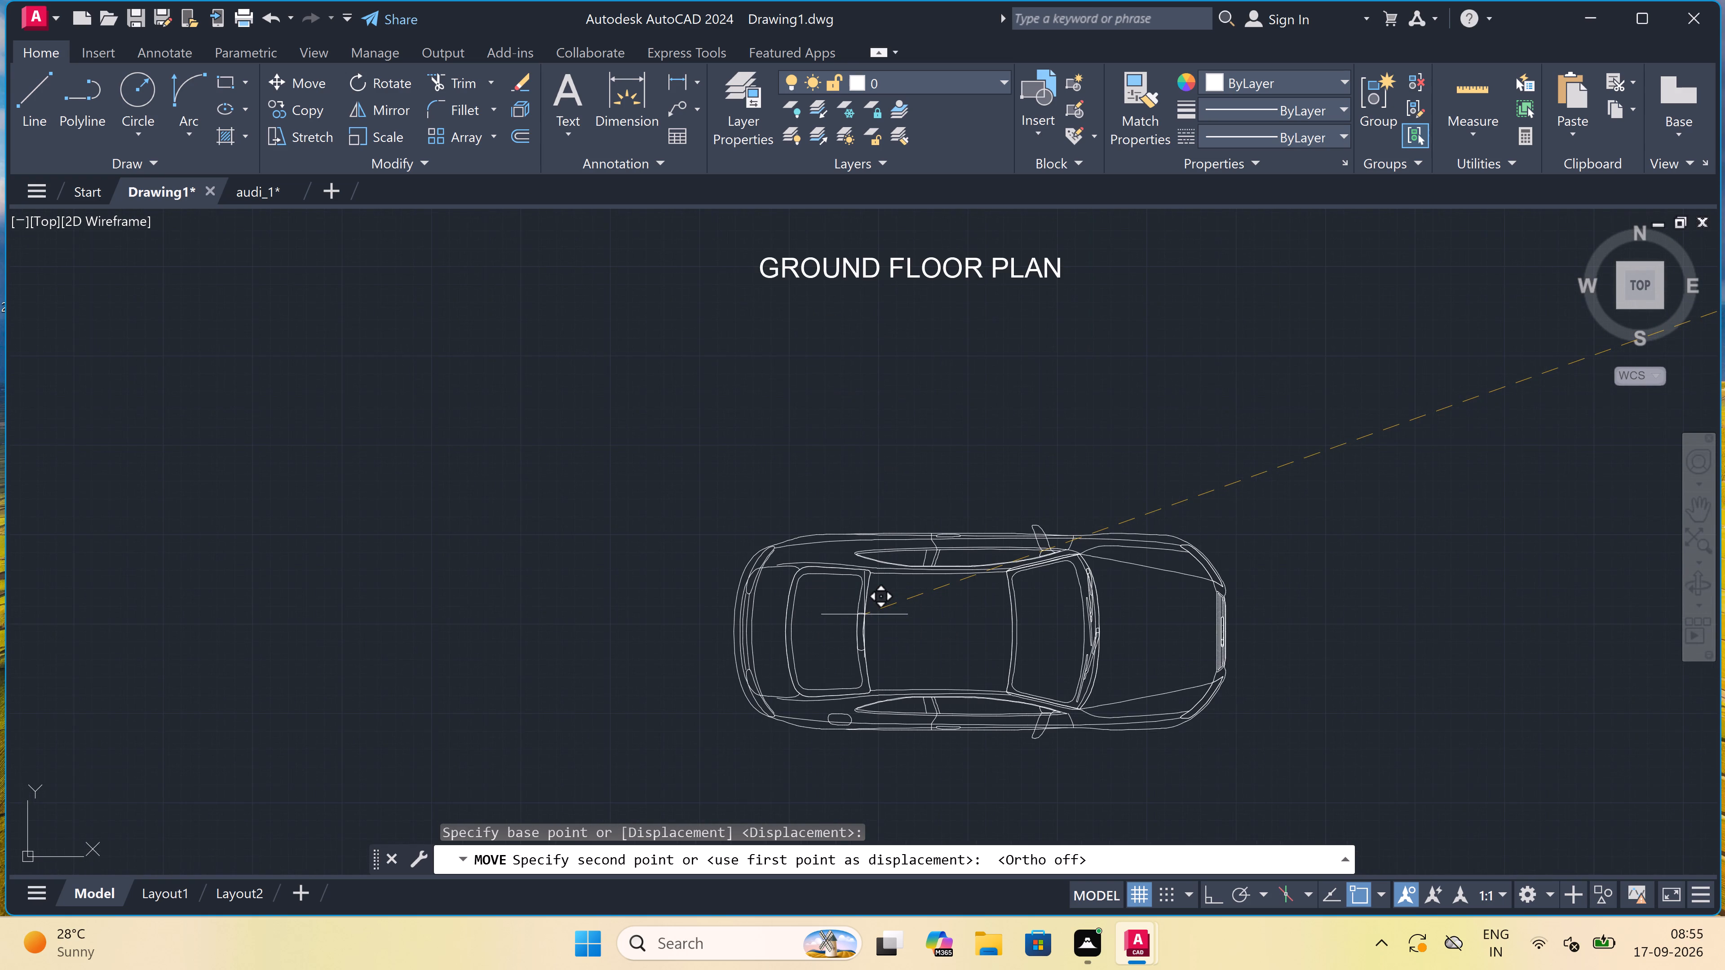
pyautogui.click(864, 614)
# Scale the car down again freehand from a base point near its rear, so it is smaller than the plan's rooms.
pyautogui.scroll(-2, 901, 586)
pyautogui.scroll(-1, 999, 553)
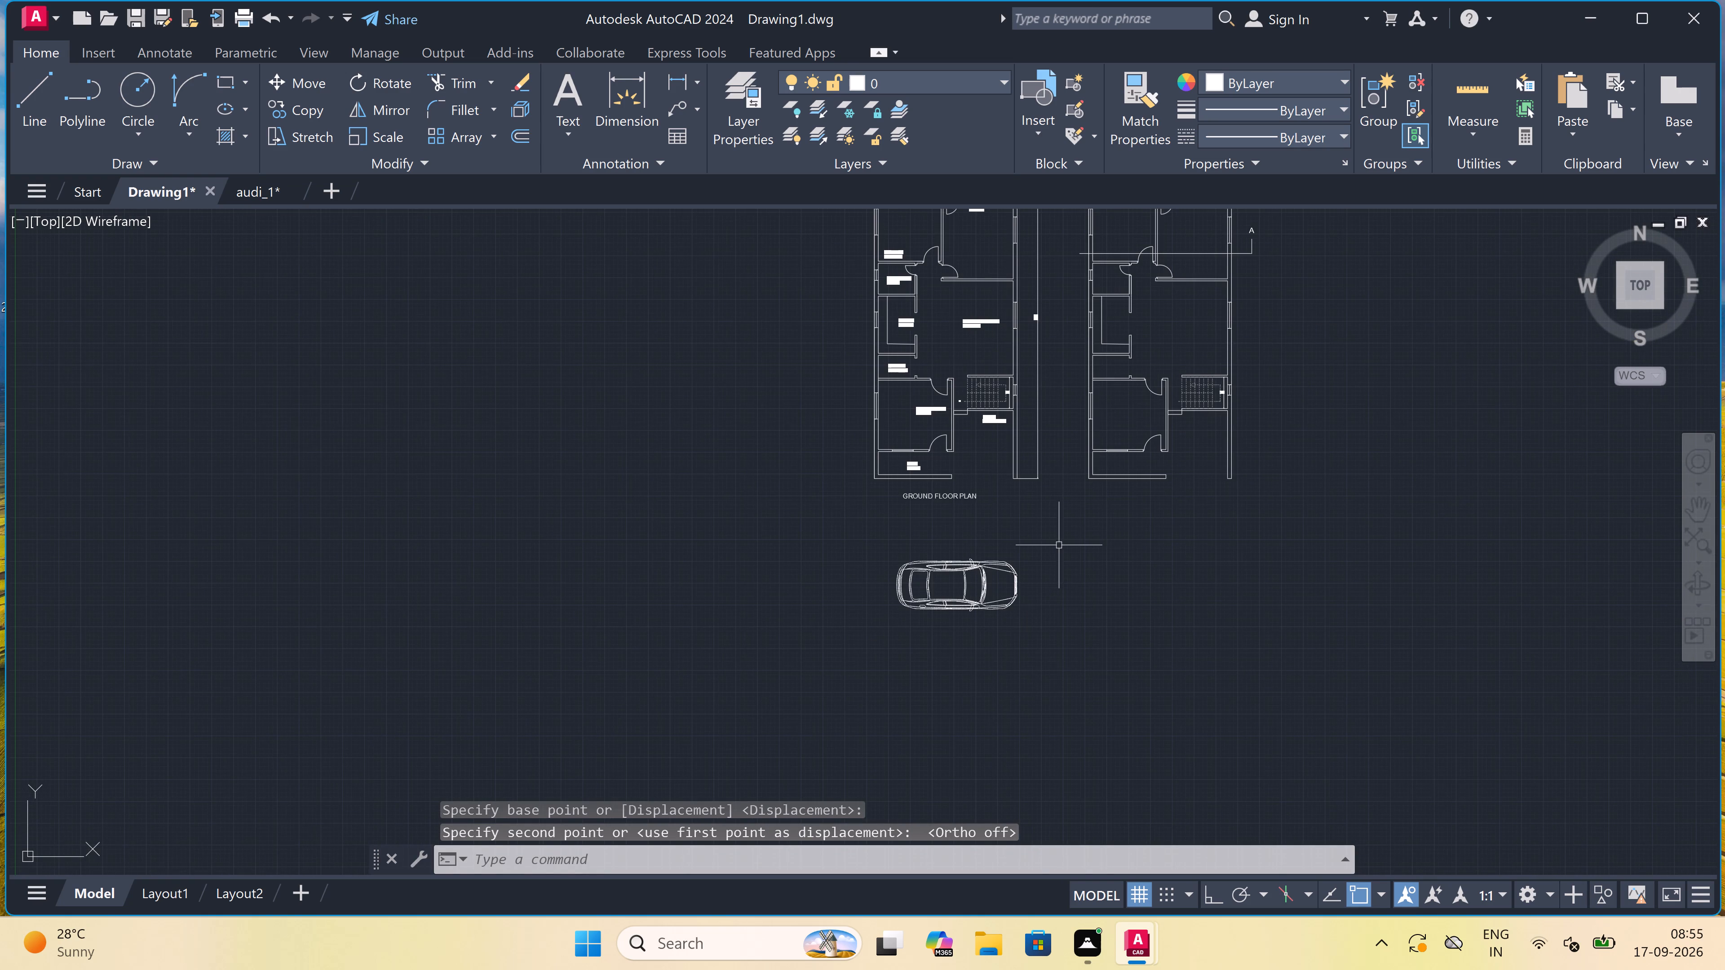
pyautogui.moveTo(1060, 545); pyautogui.dragTo(1055, 547)
pyautogui.click(841, 622)
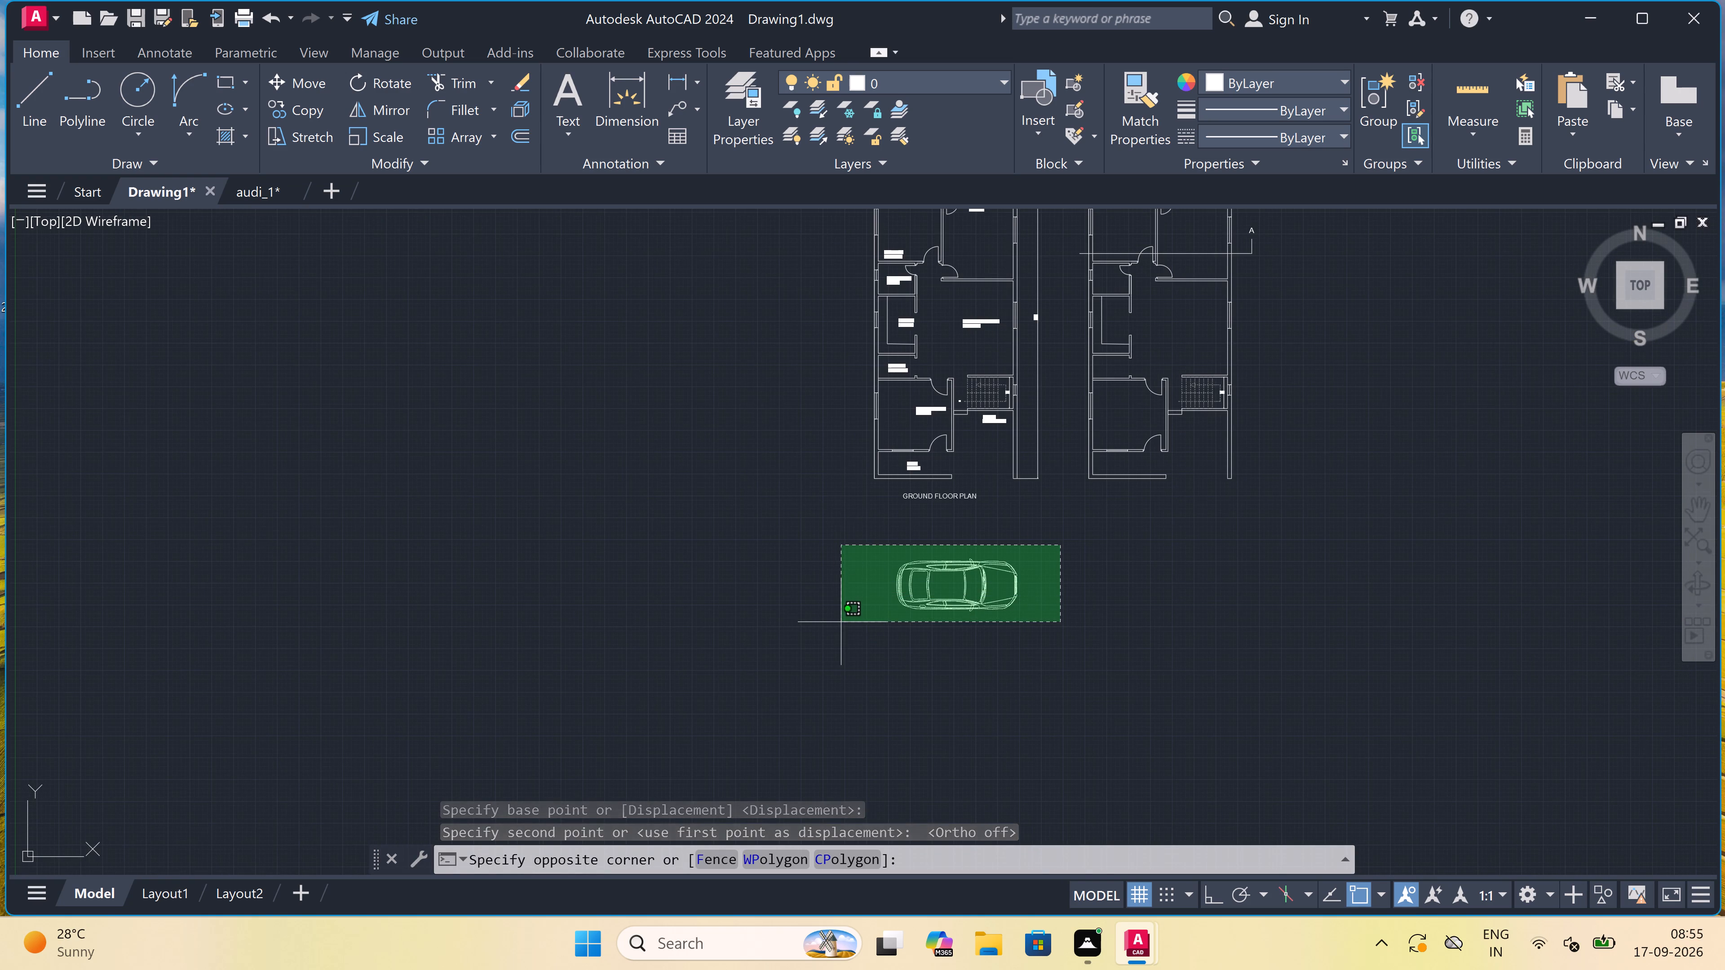
pyautogui.click(376, 137)
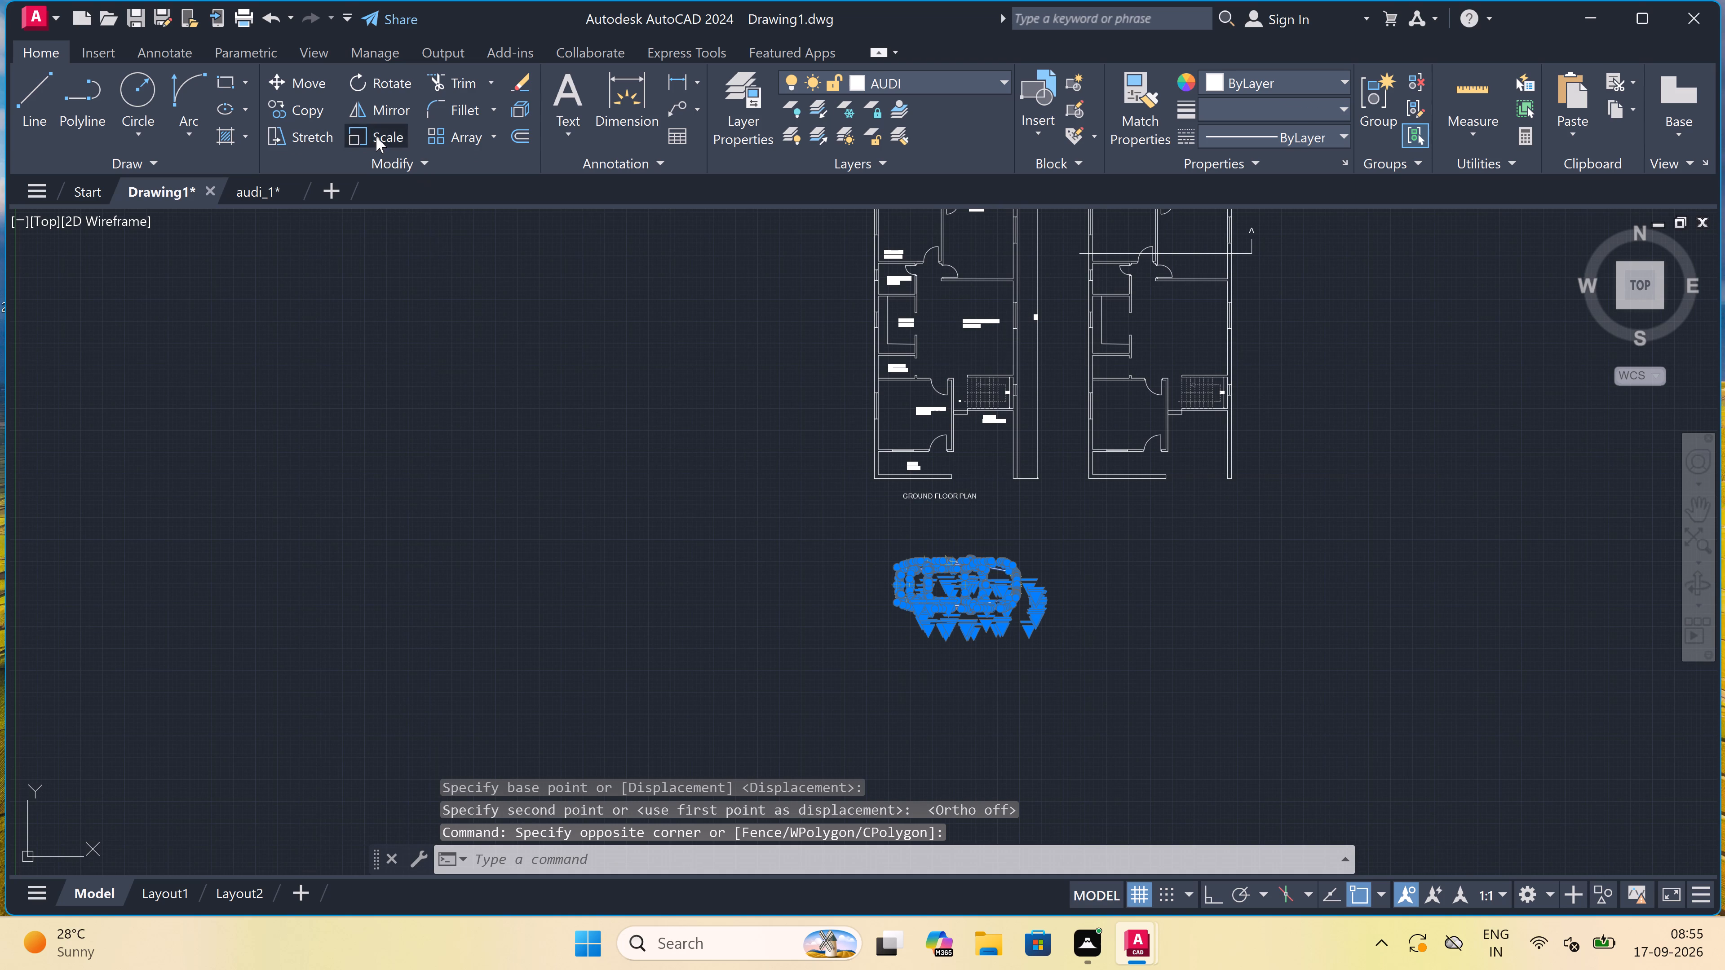
pyautogui.click(912, 568)
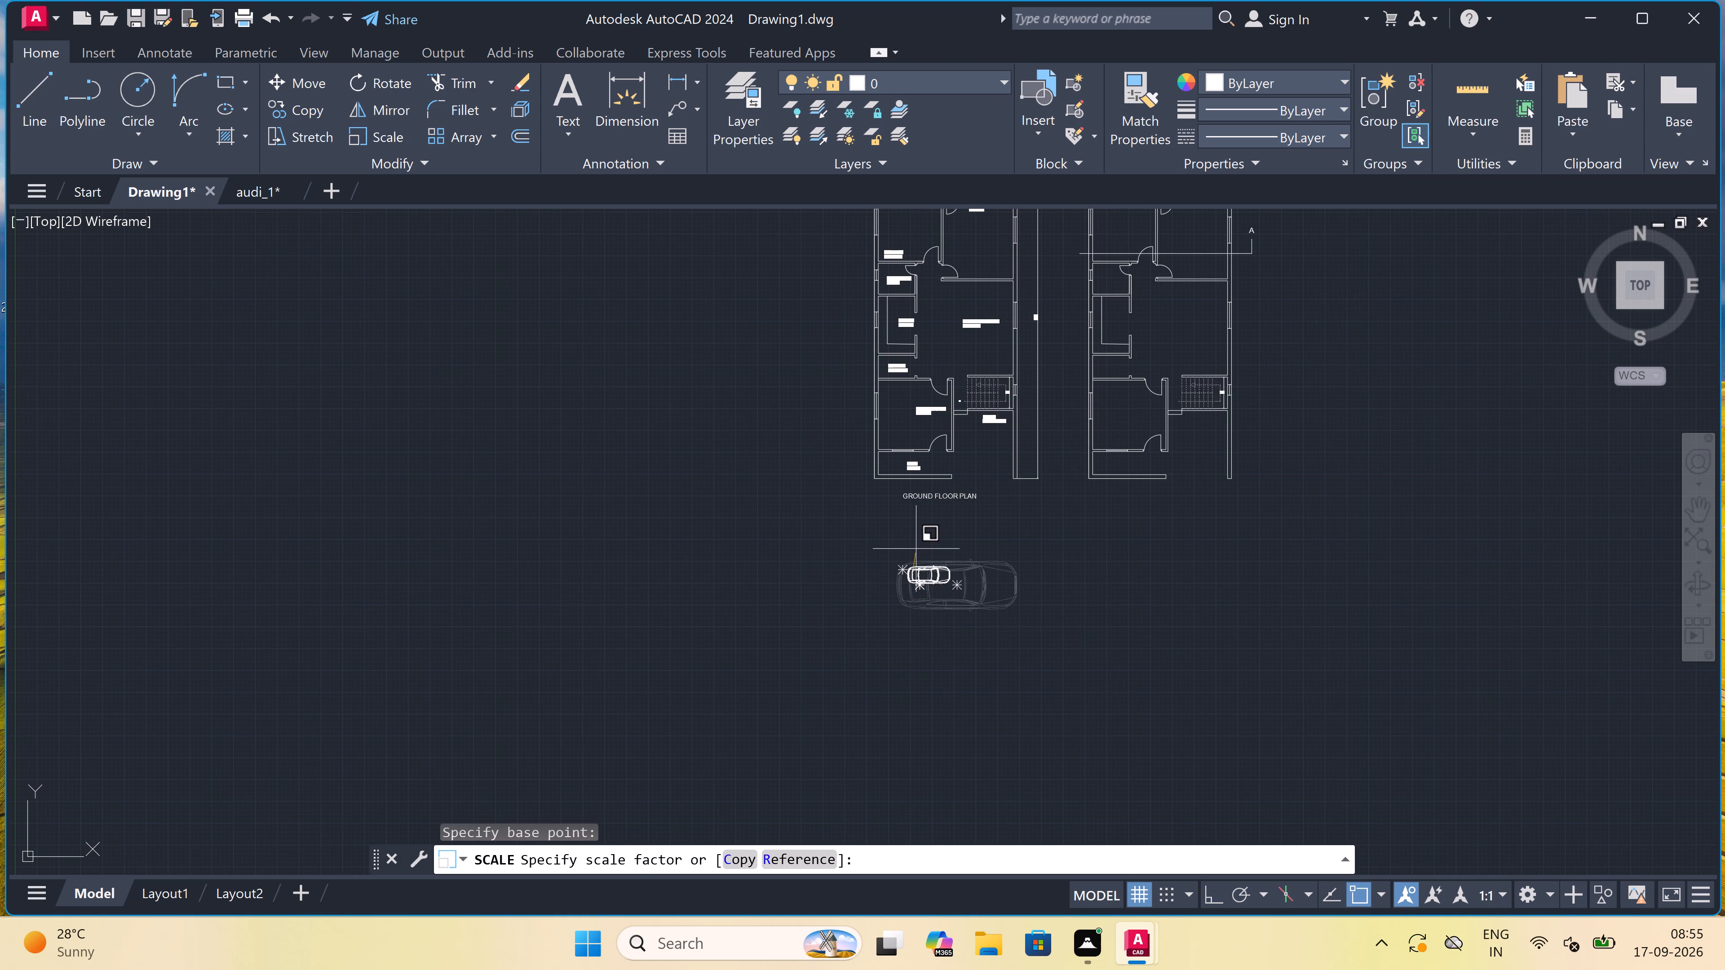
pyautogui.click(916, 549)
# Rotate the whole car 90° counter-clockwise about a point near its middle, with Ortho on, so its front faces the ground floor plan.
pyautogui.scroll(2, 939, 549)
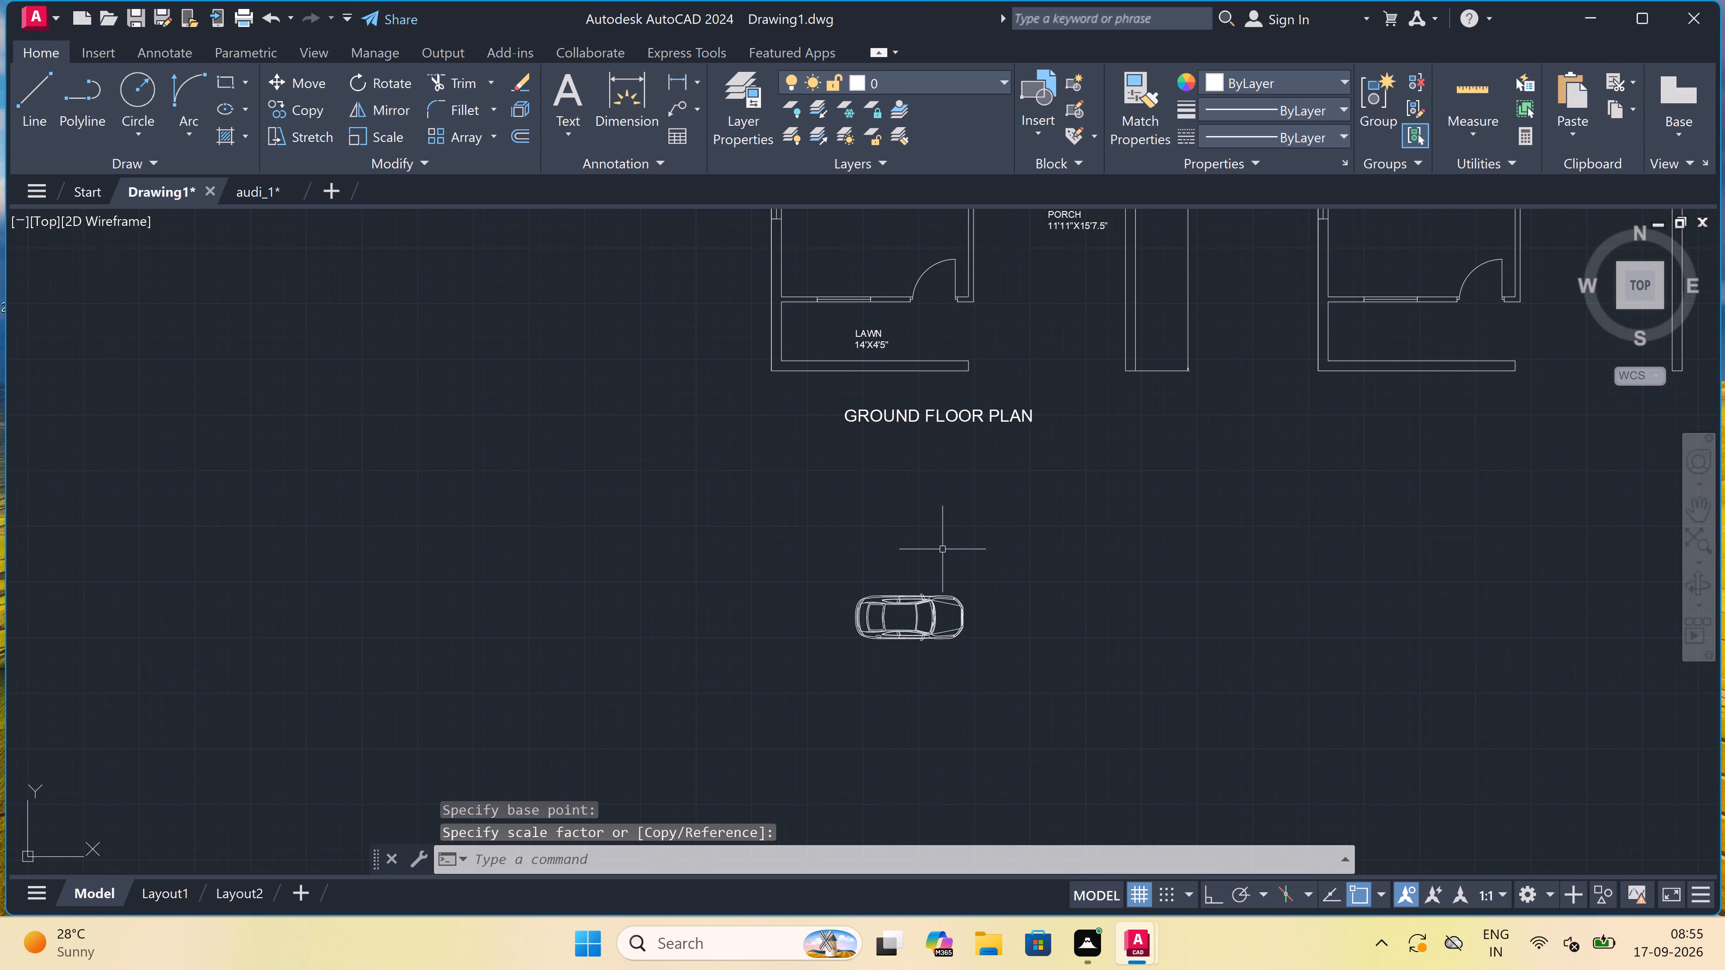
pyautogui.moveTo(1000, 549); pyautogui.dragTo(999, 563)
pyautogui.moveTo(785, 701); pyautogui.dragTo(785, 697)
pyautogui.click(363, 79)
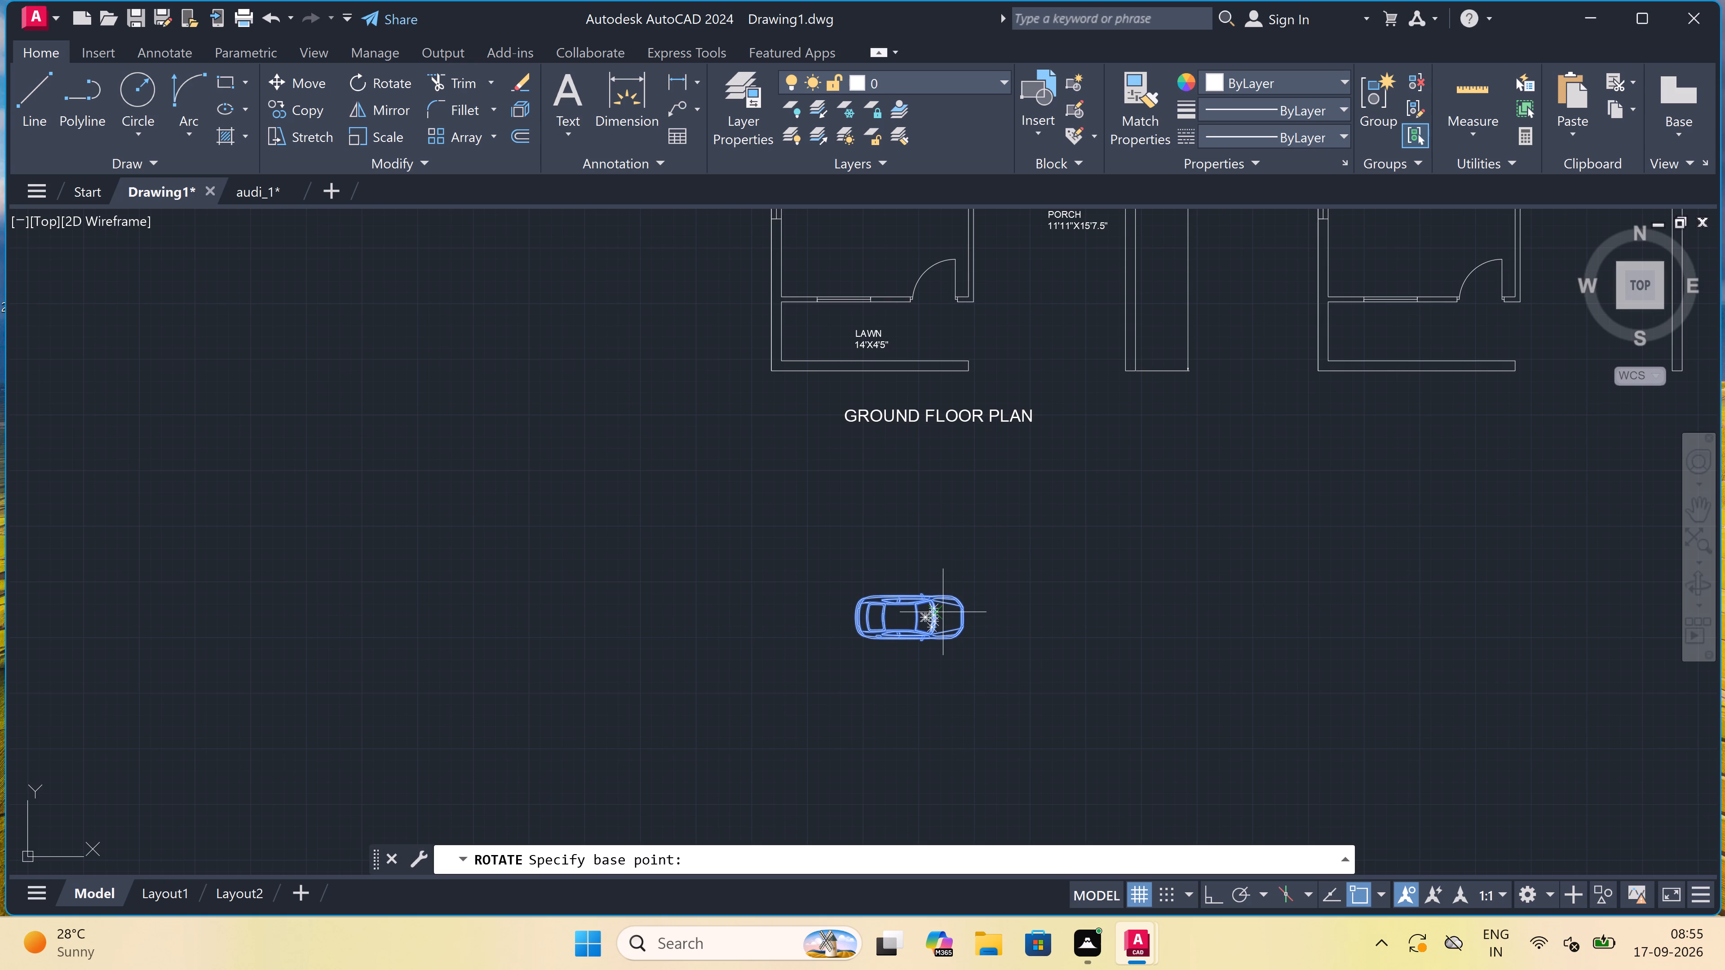
pyautogui.click(942, 616)
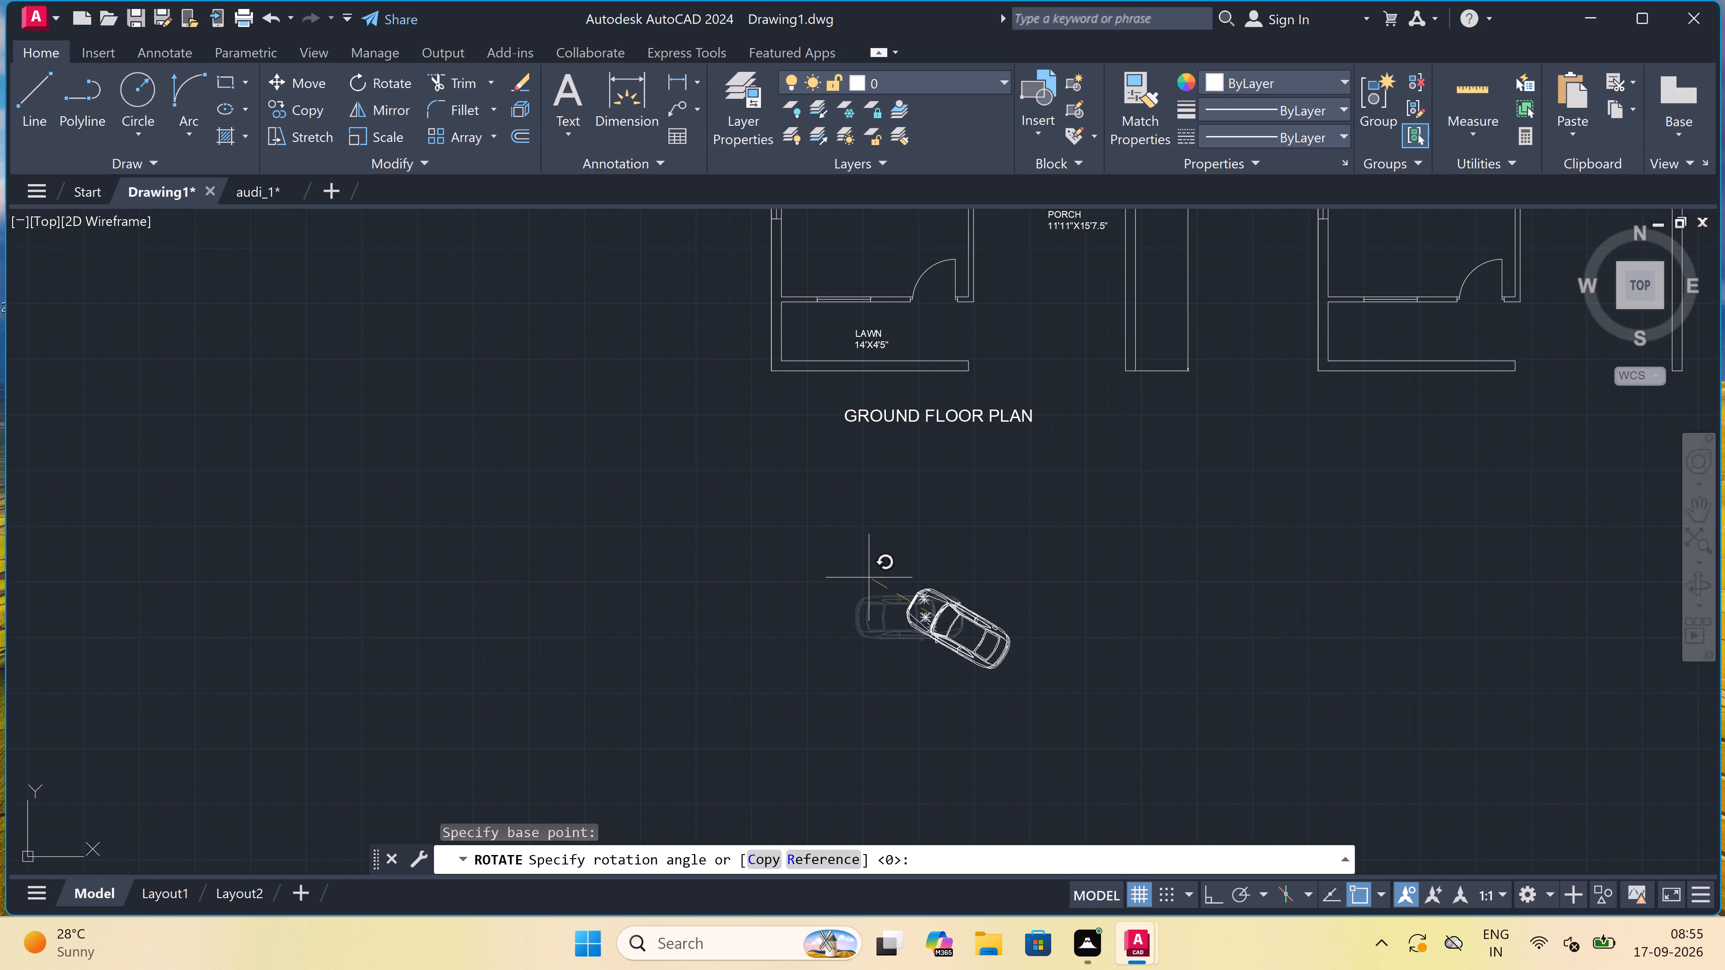
pyautogui.press('F8')
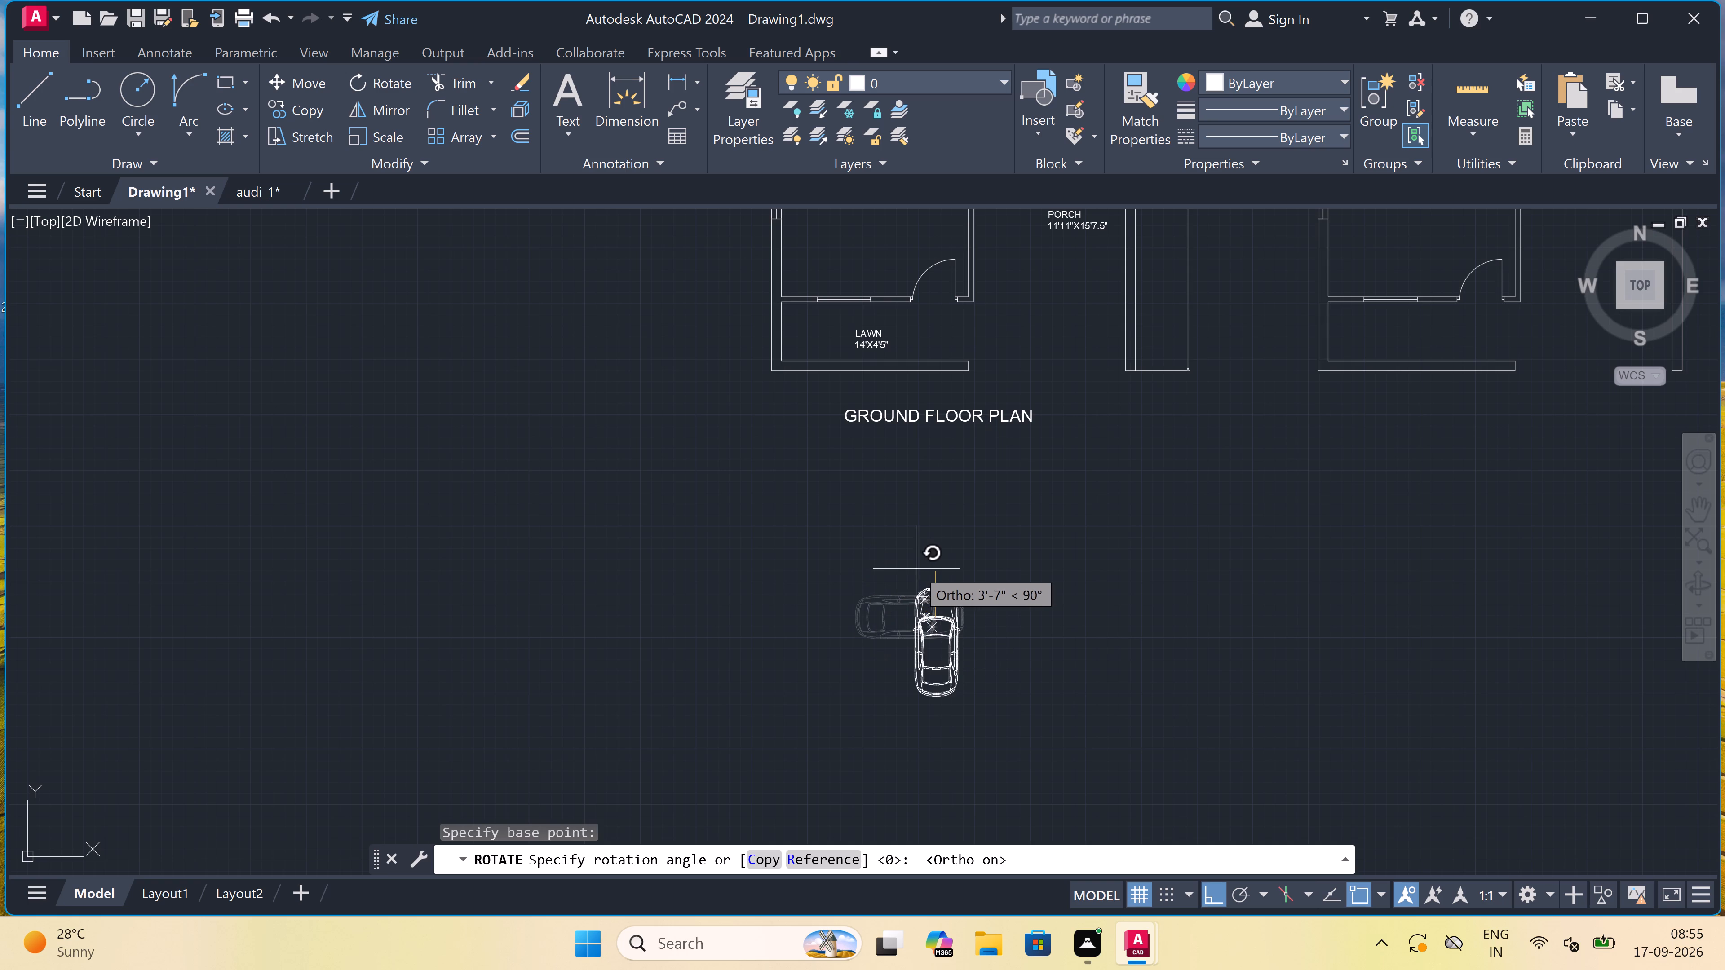
pyautogui.click(916, 569)
# Move the car, with Ortho off, into the porch of the ground floor plan, just below the PORCH label.
pyautogui.moveTo(987, 577); pyautogui.dragTo(986, 594)
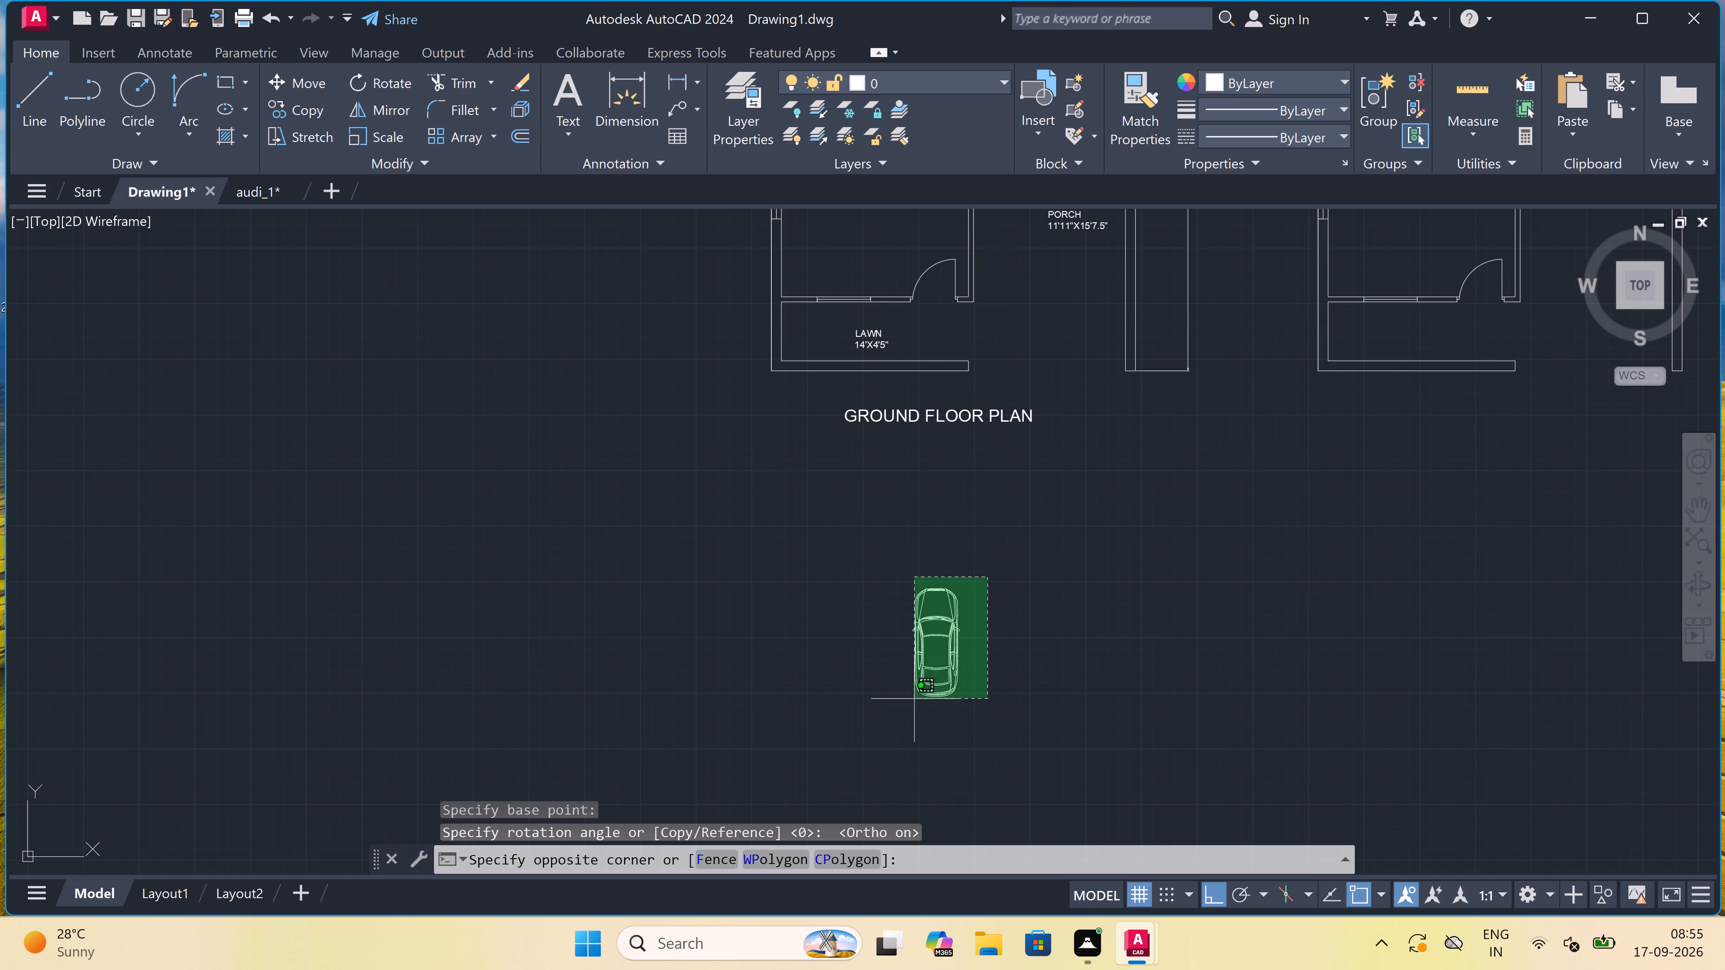
pyautogui.click(880, 703)
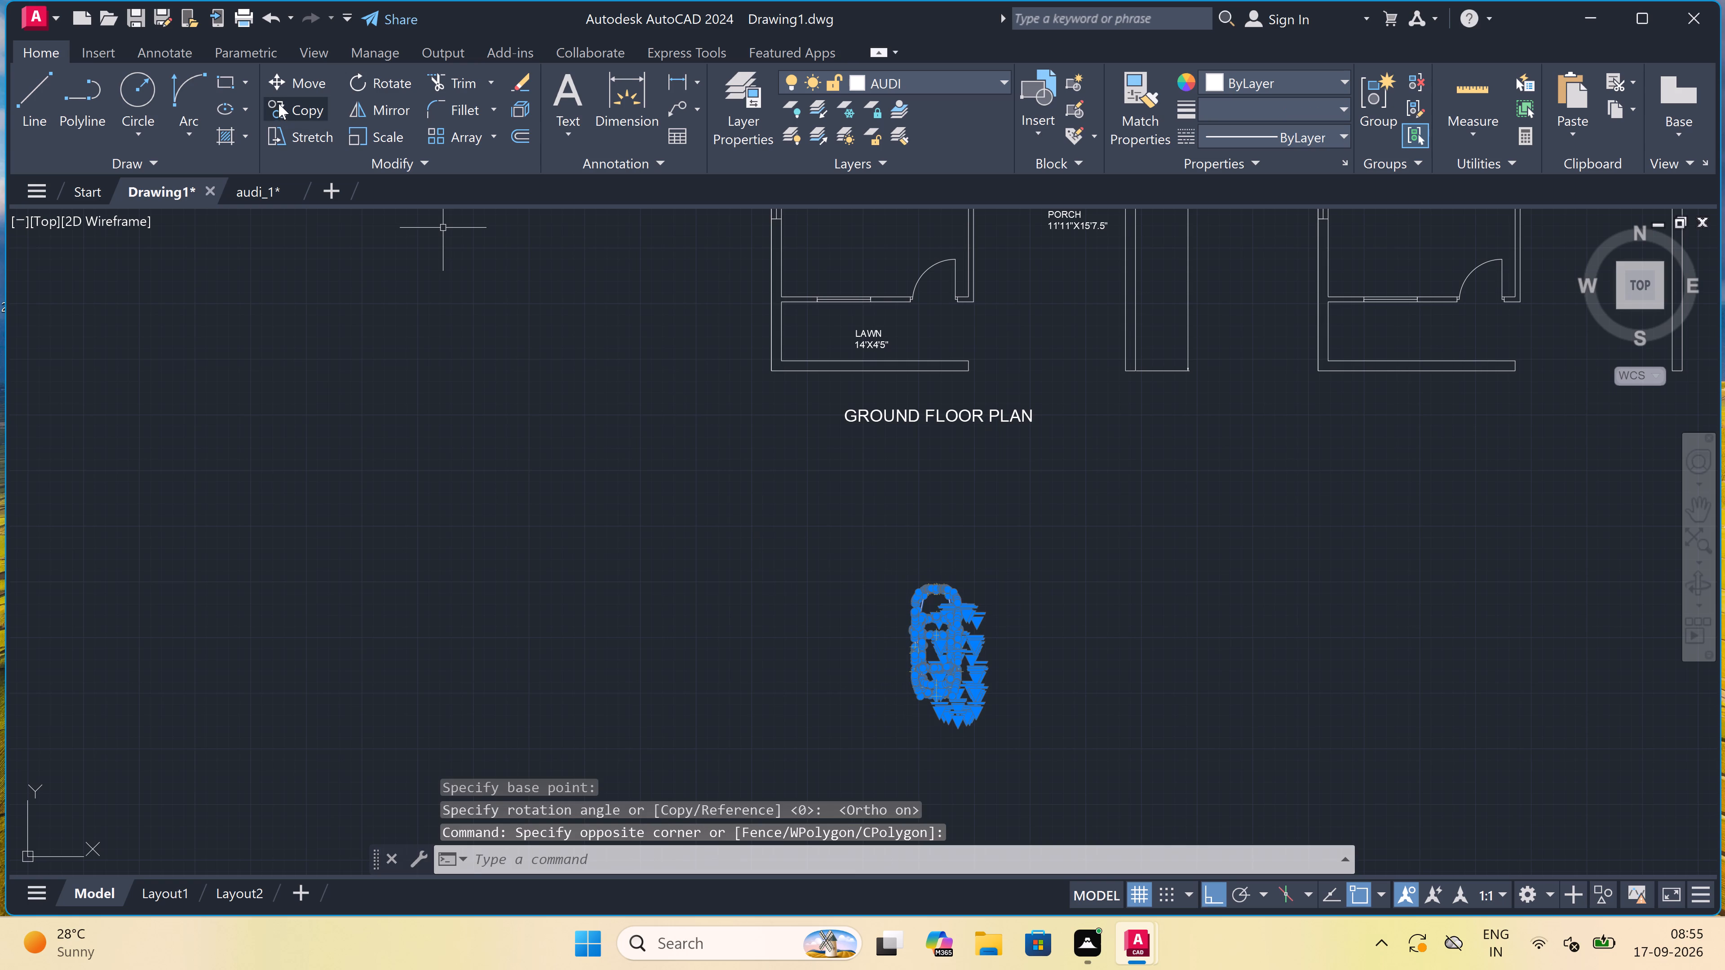
pyautogui.click(288, 86)
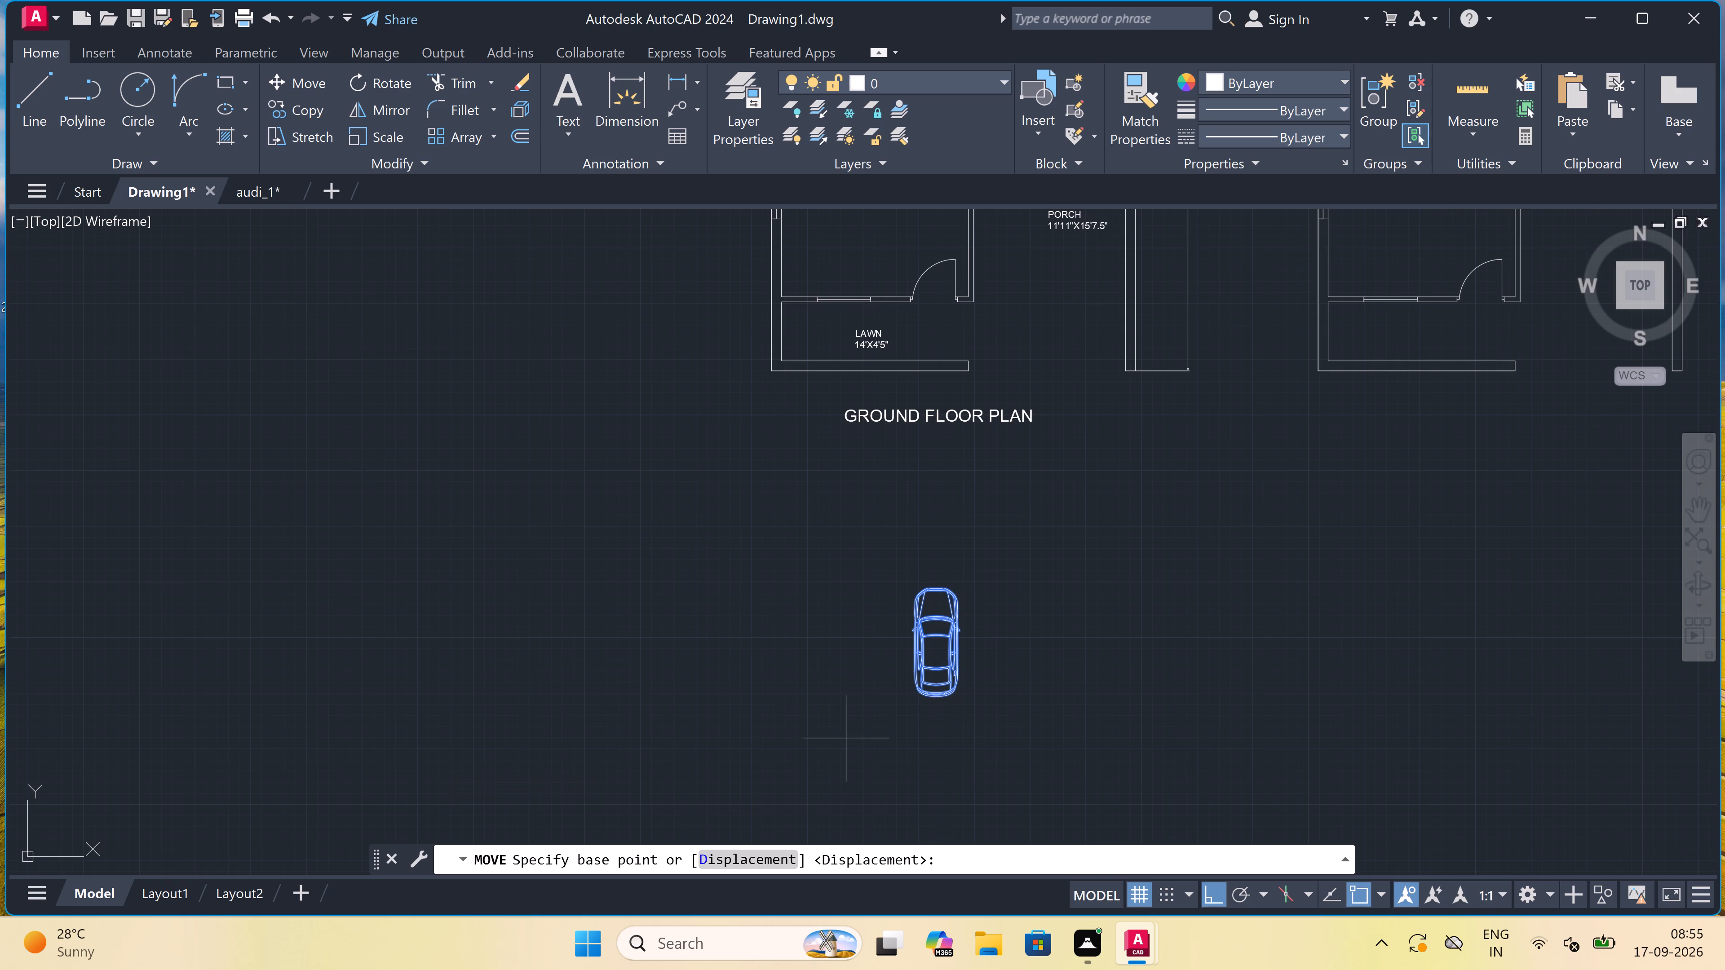
pyautogui.click(936, 653)
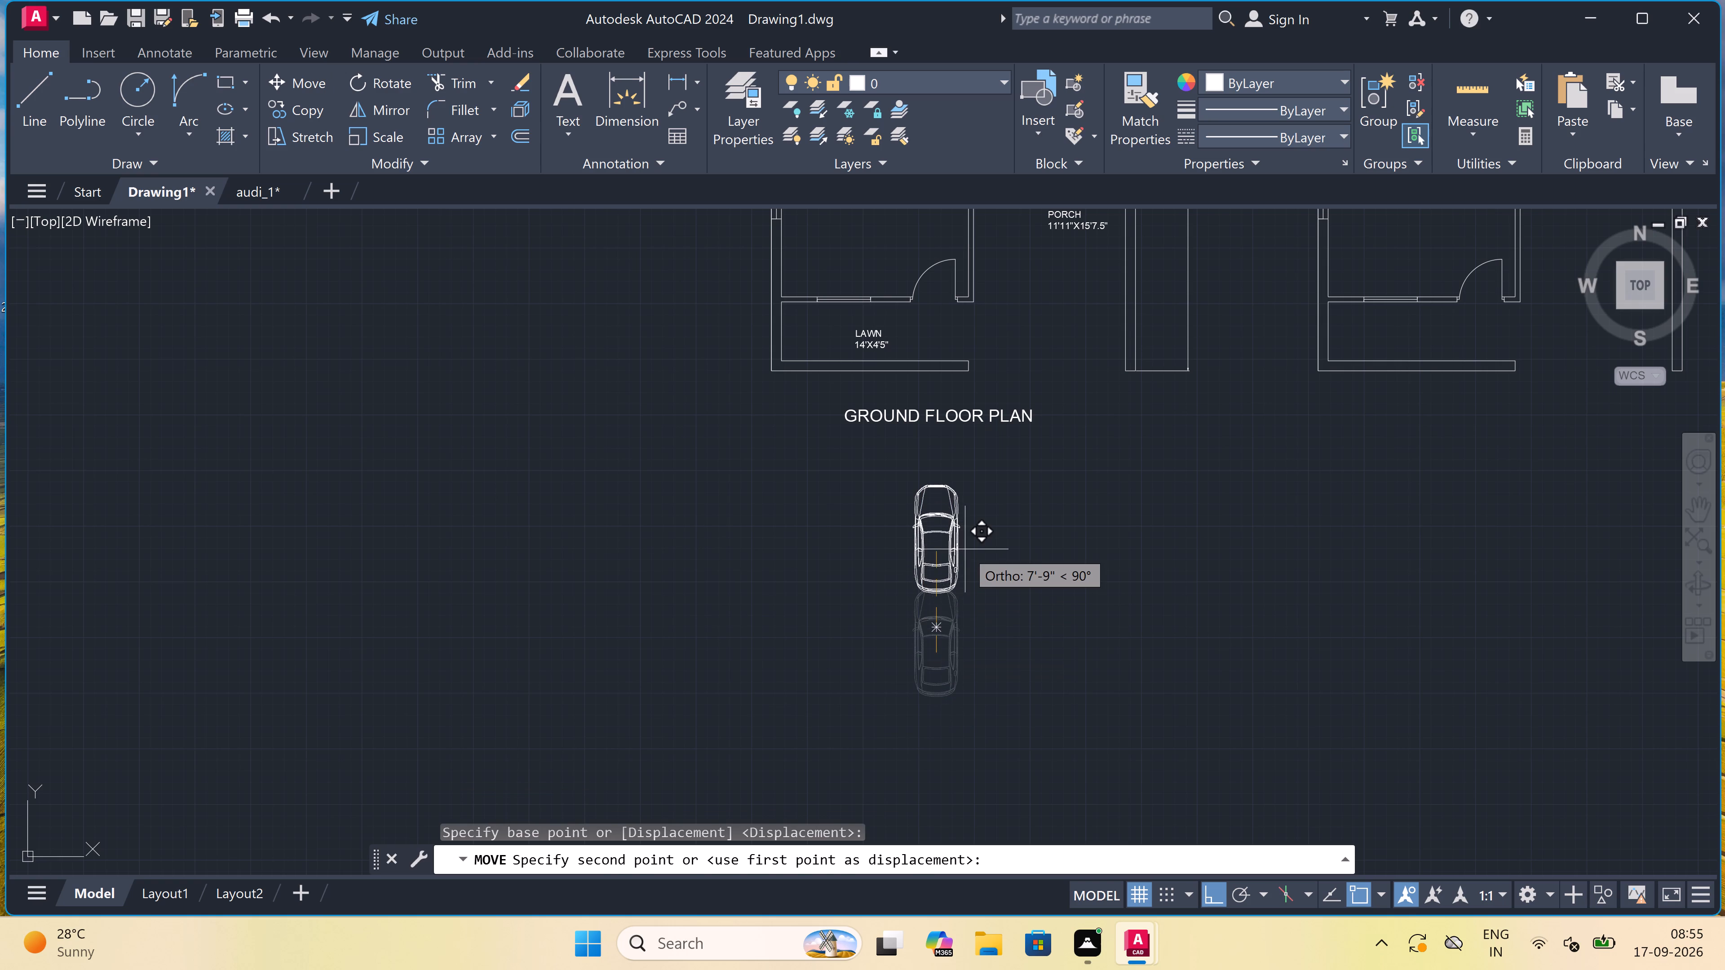
pyautogui.press('F8')
pyautogui.scroll(-3, 966, 549)
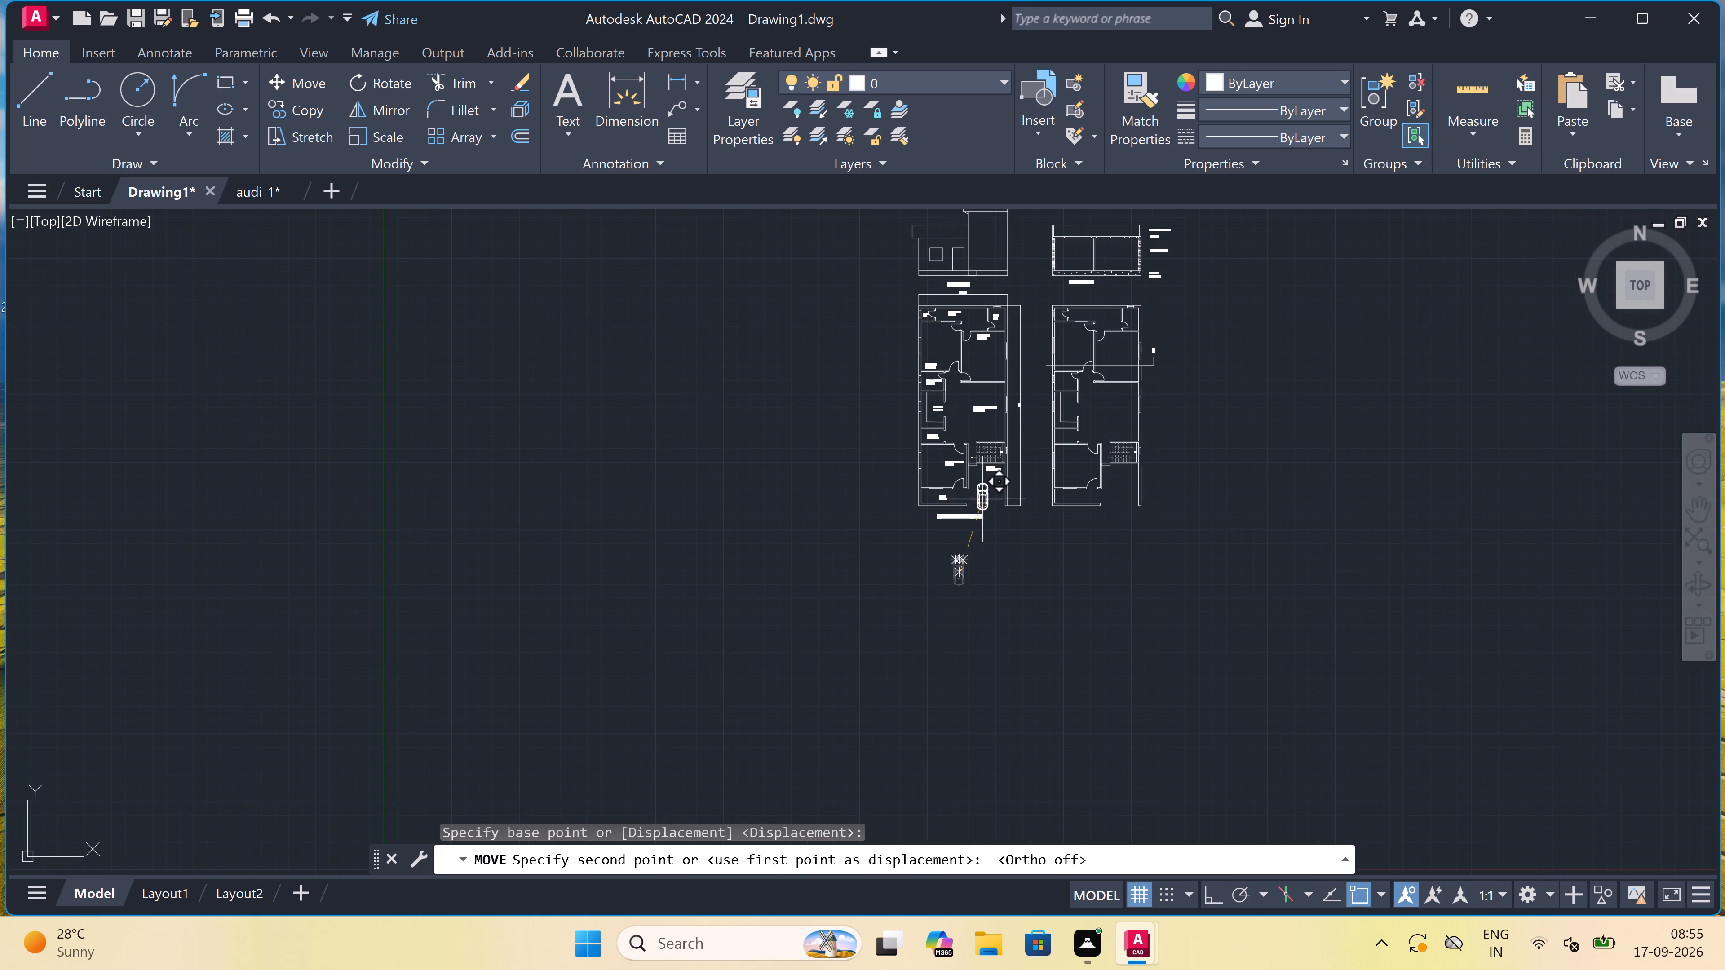
pyautogui.scroll(4, 987, 488)
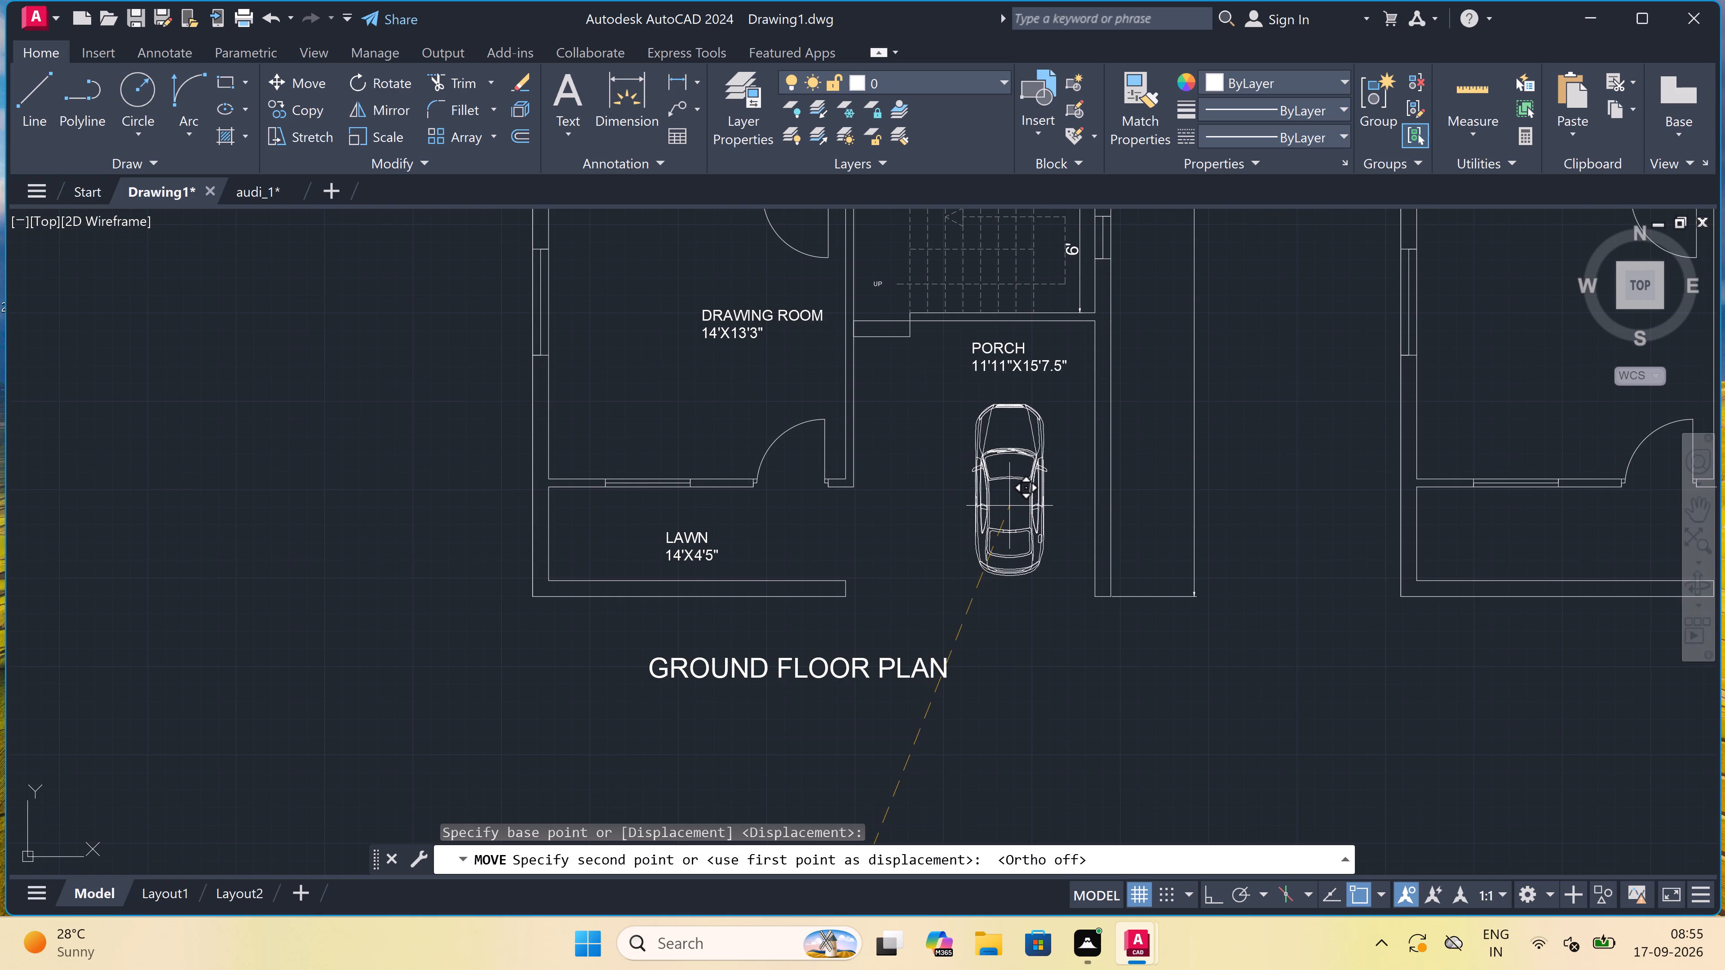
pyautogui.click(1012, 505)
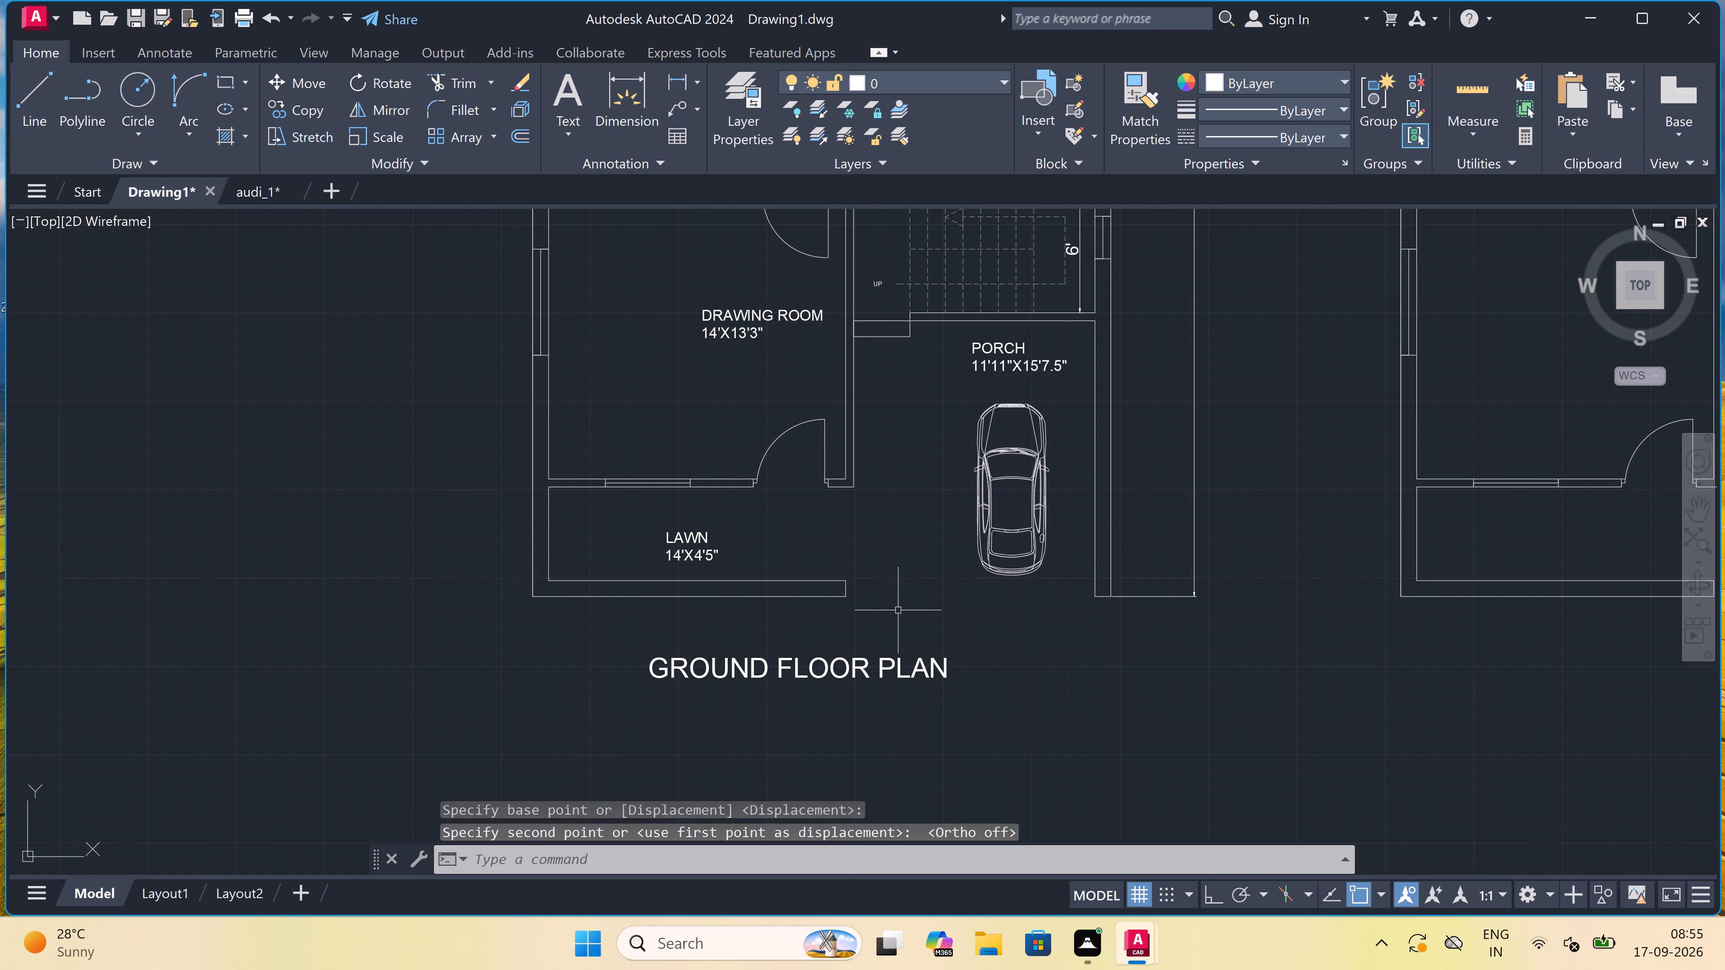
# Underline the GROUND FLOOR PLAN title with a horizontal line about 14'-9" long, drawn with Ortho on.
pyautogui.press('l')
pyautogui.press('space')
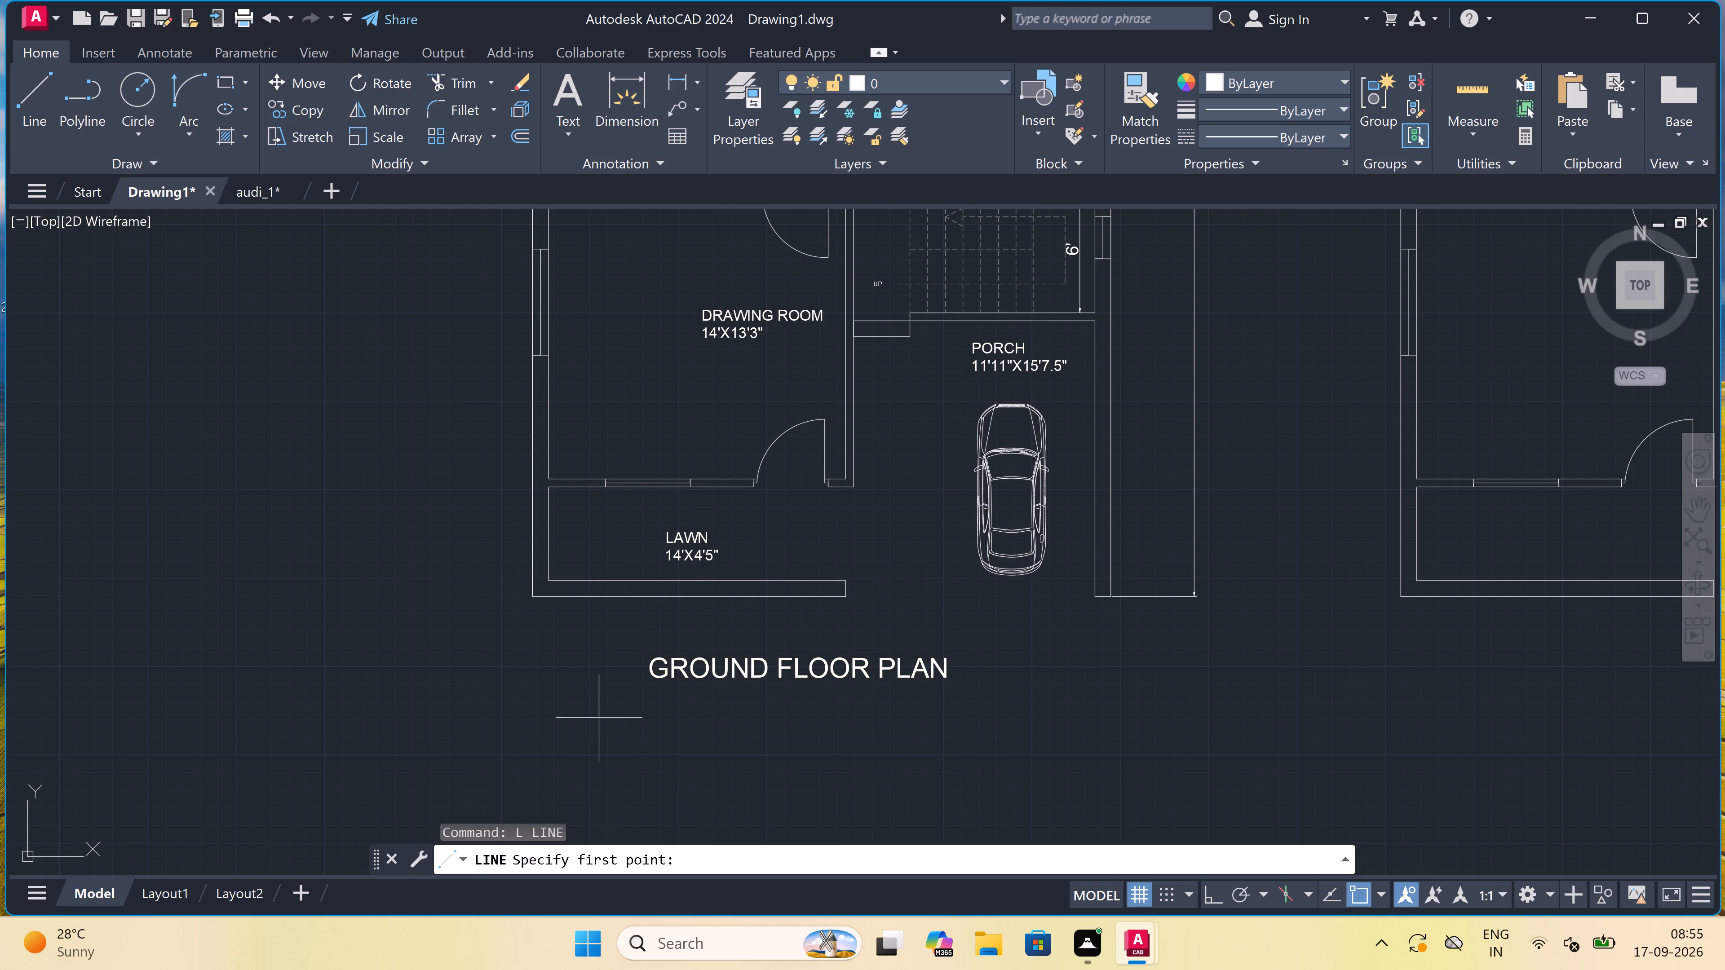
pyautogui.scroll(3, 651, 692)
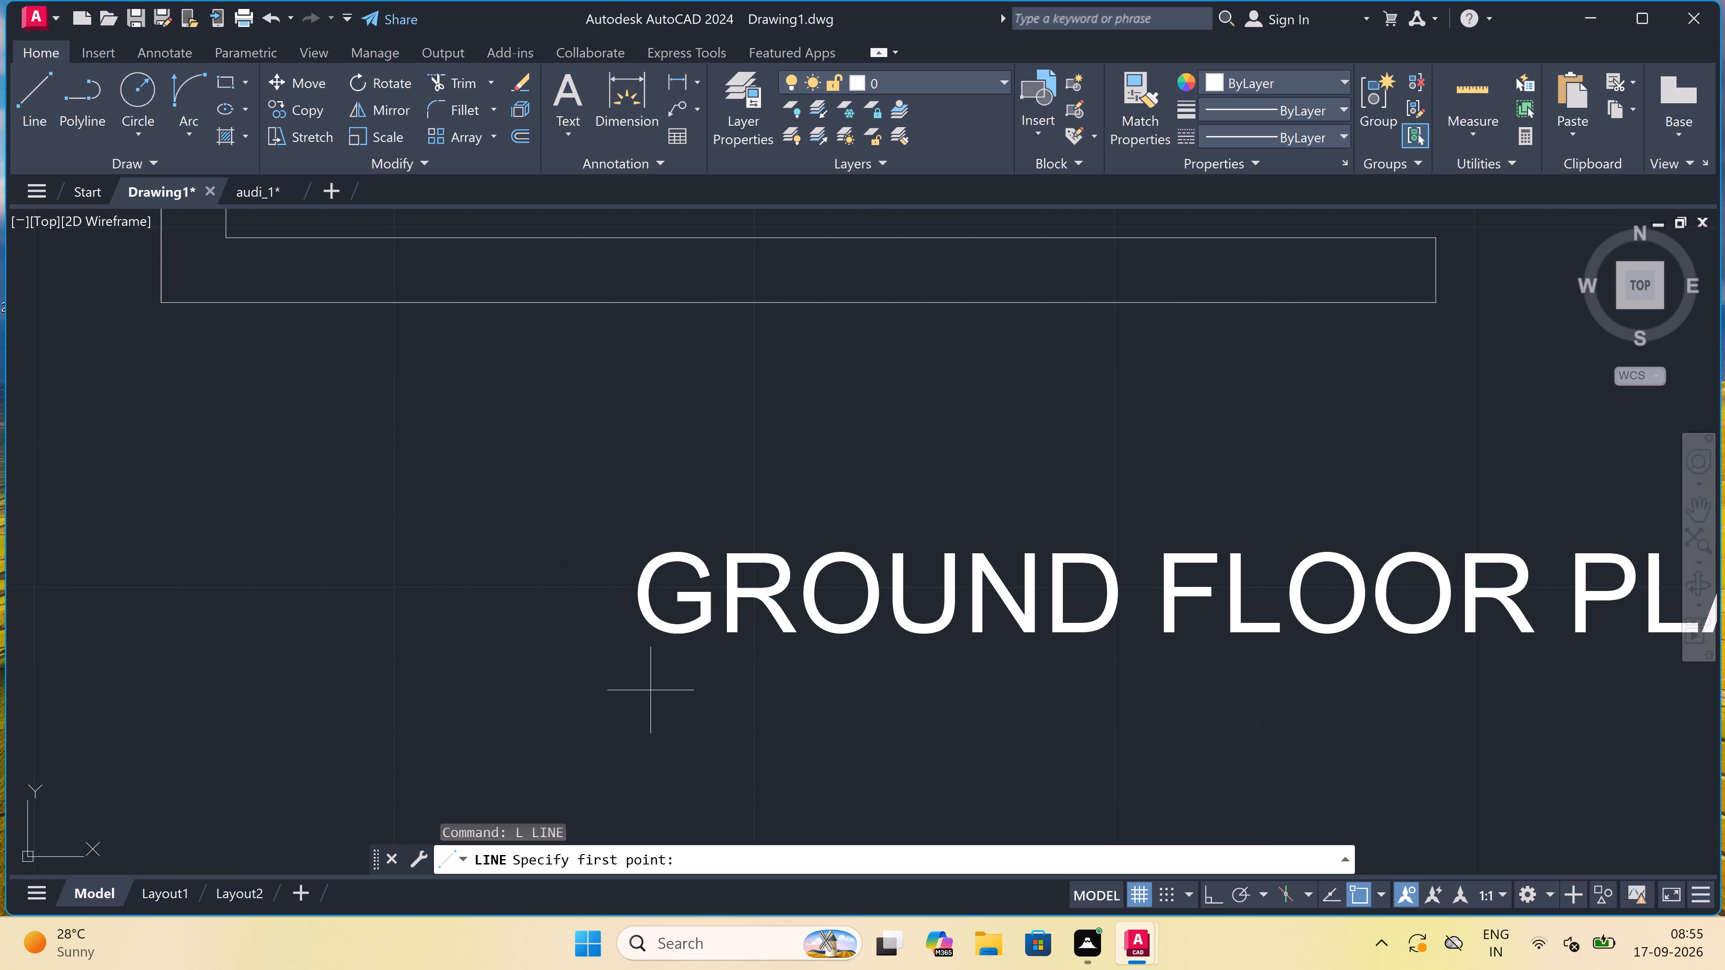
pyautogui.scroll(5, 626, 687)
pyautogui.moveTo(577, 662); pyautogui.dragTo(593, 662)
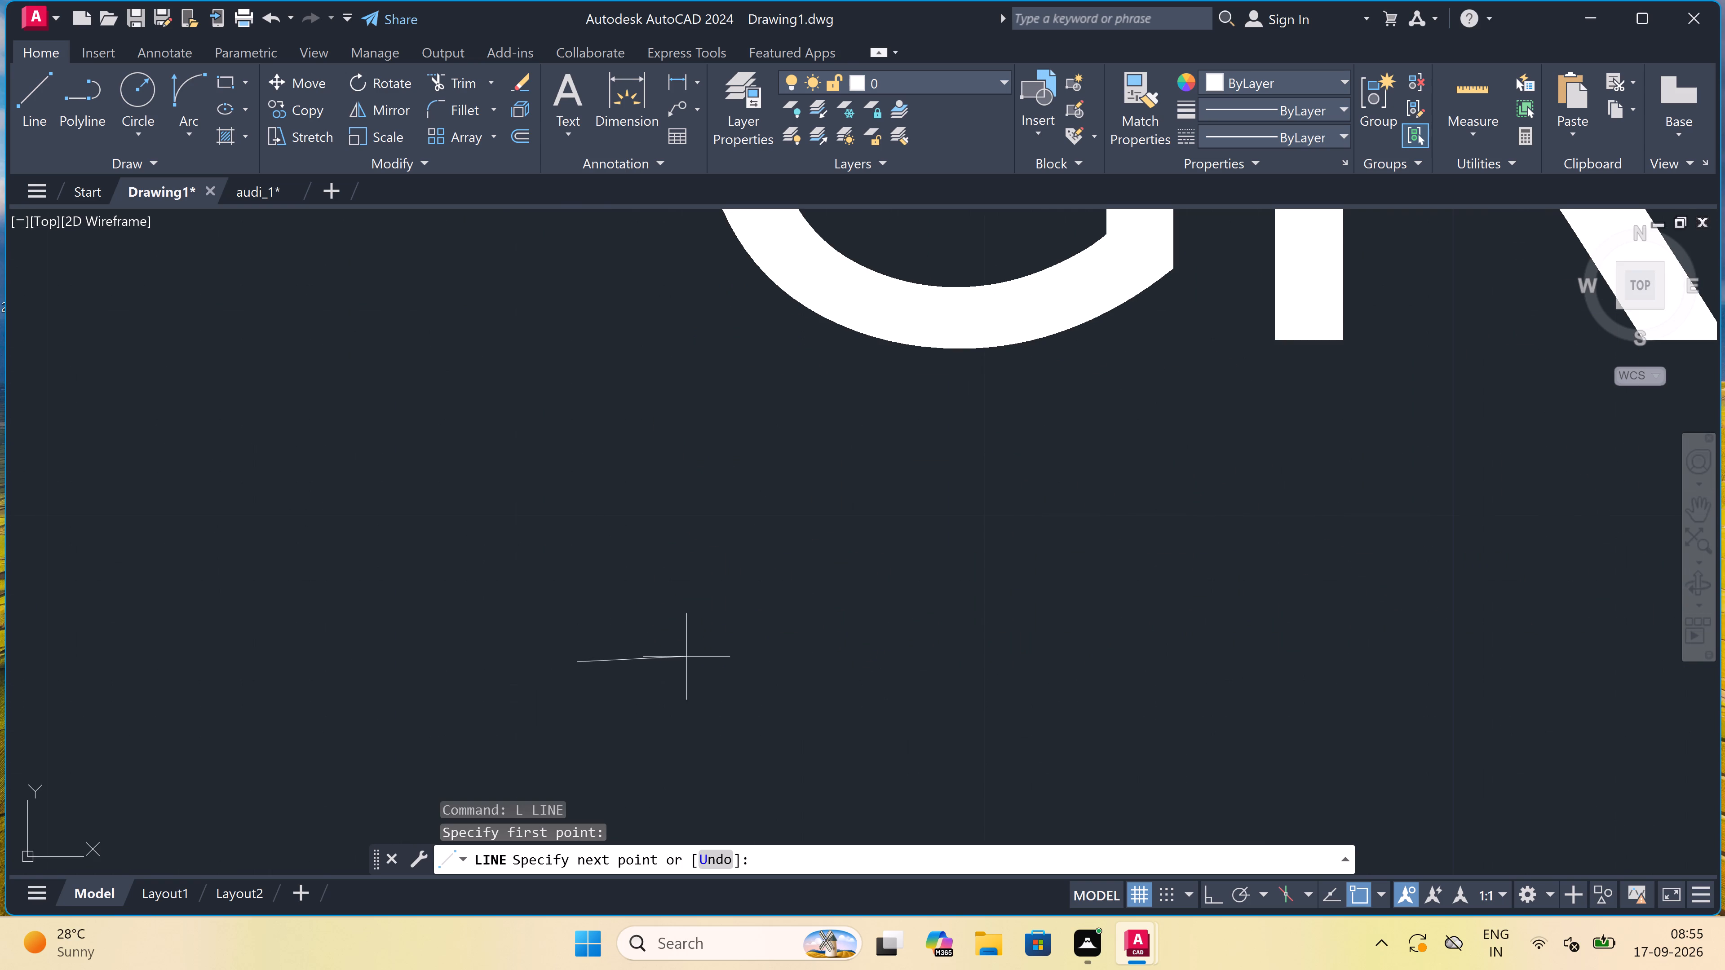
pyautogui.press('F8')
pyautogui.scroll(-7, 1085, 569)
pyautogui.scroll(-3, 1124, 578)
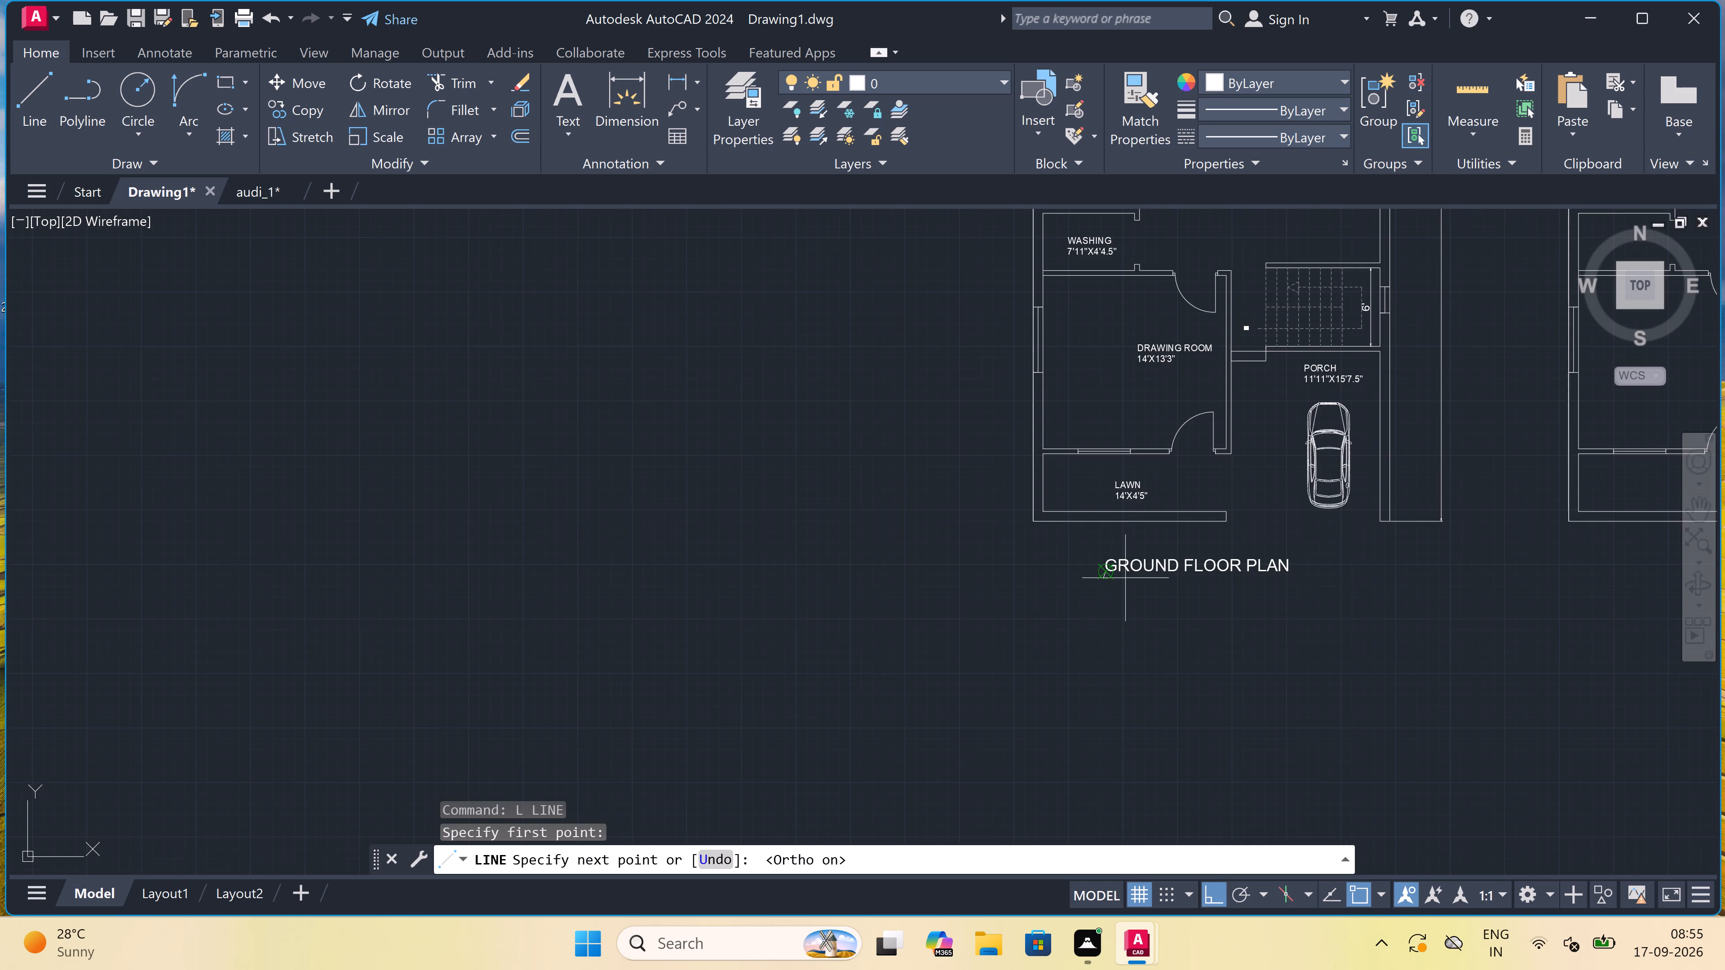
pyautogui.scroll(3, 1272, 569)
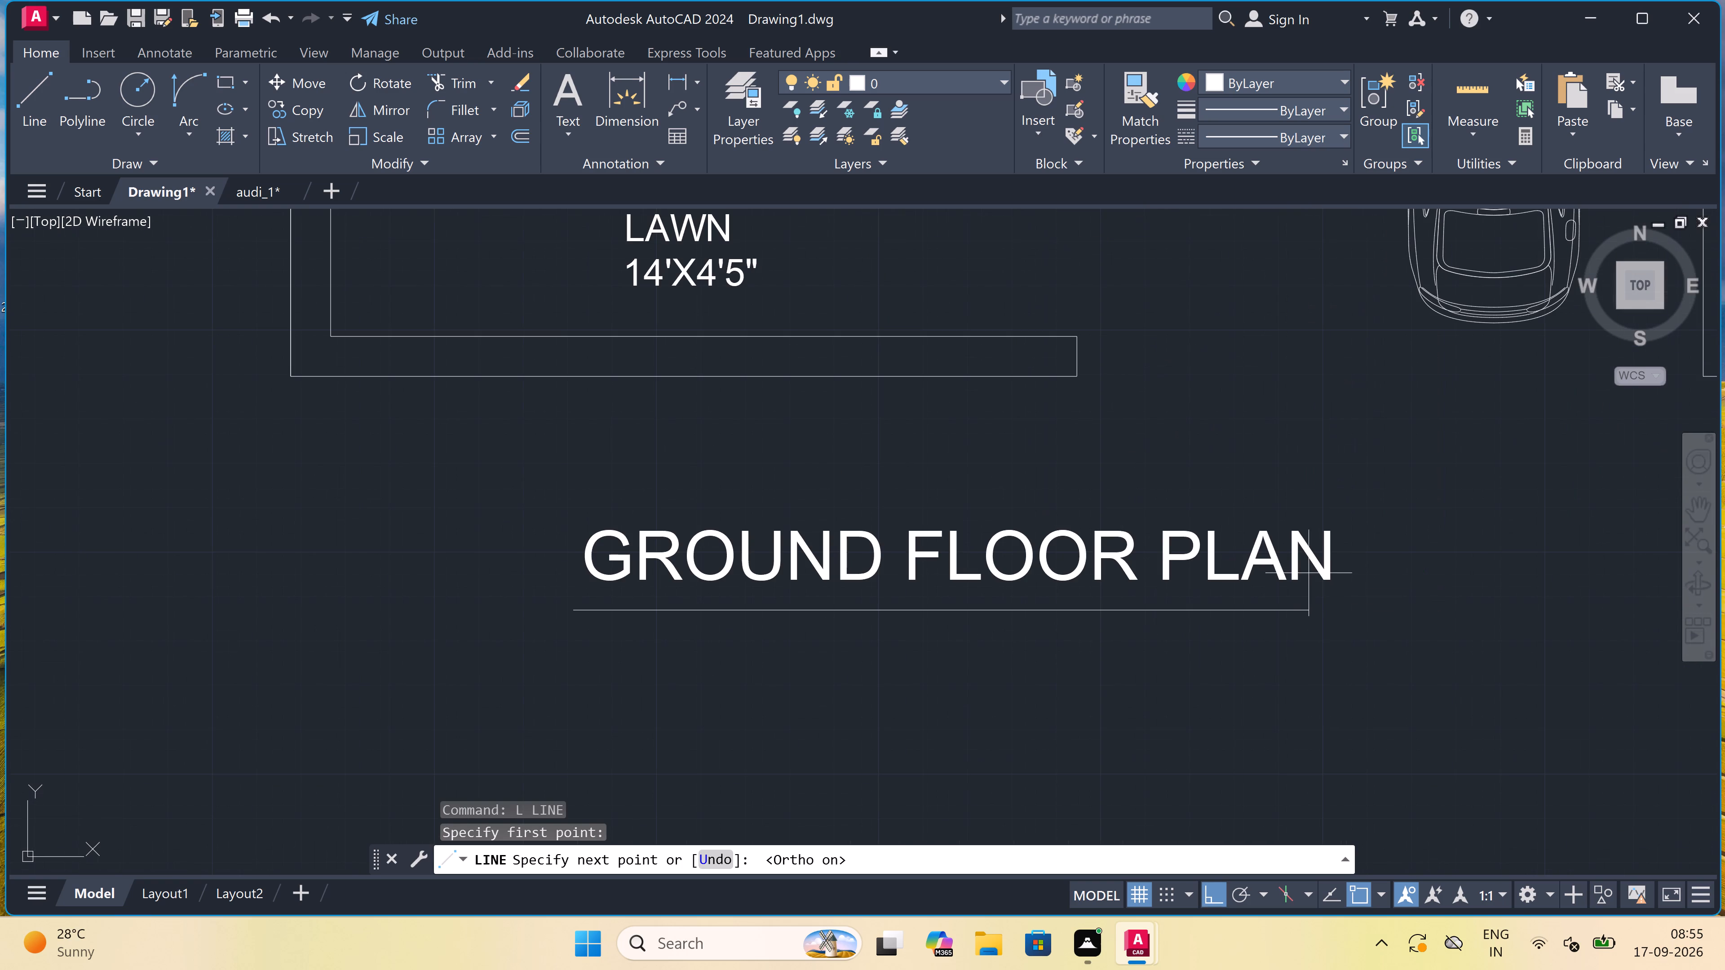
pyautogui.scroll(6, 1356, 604)
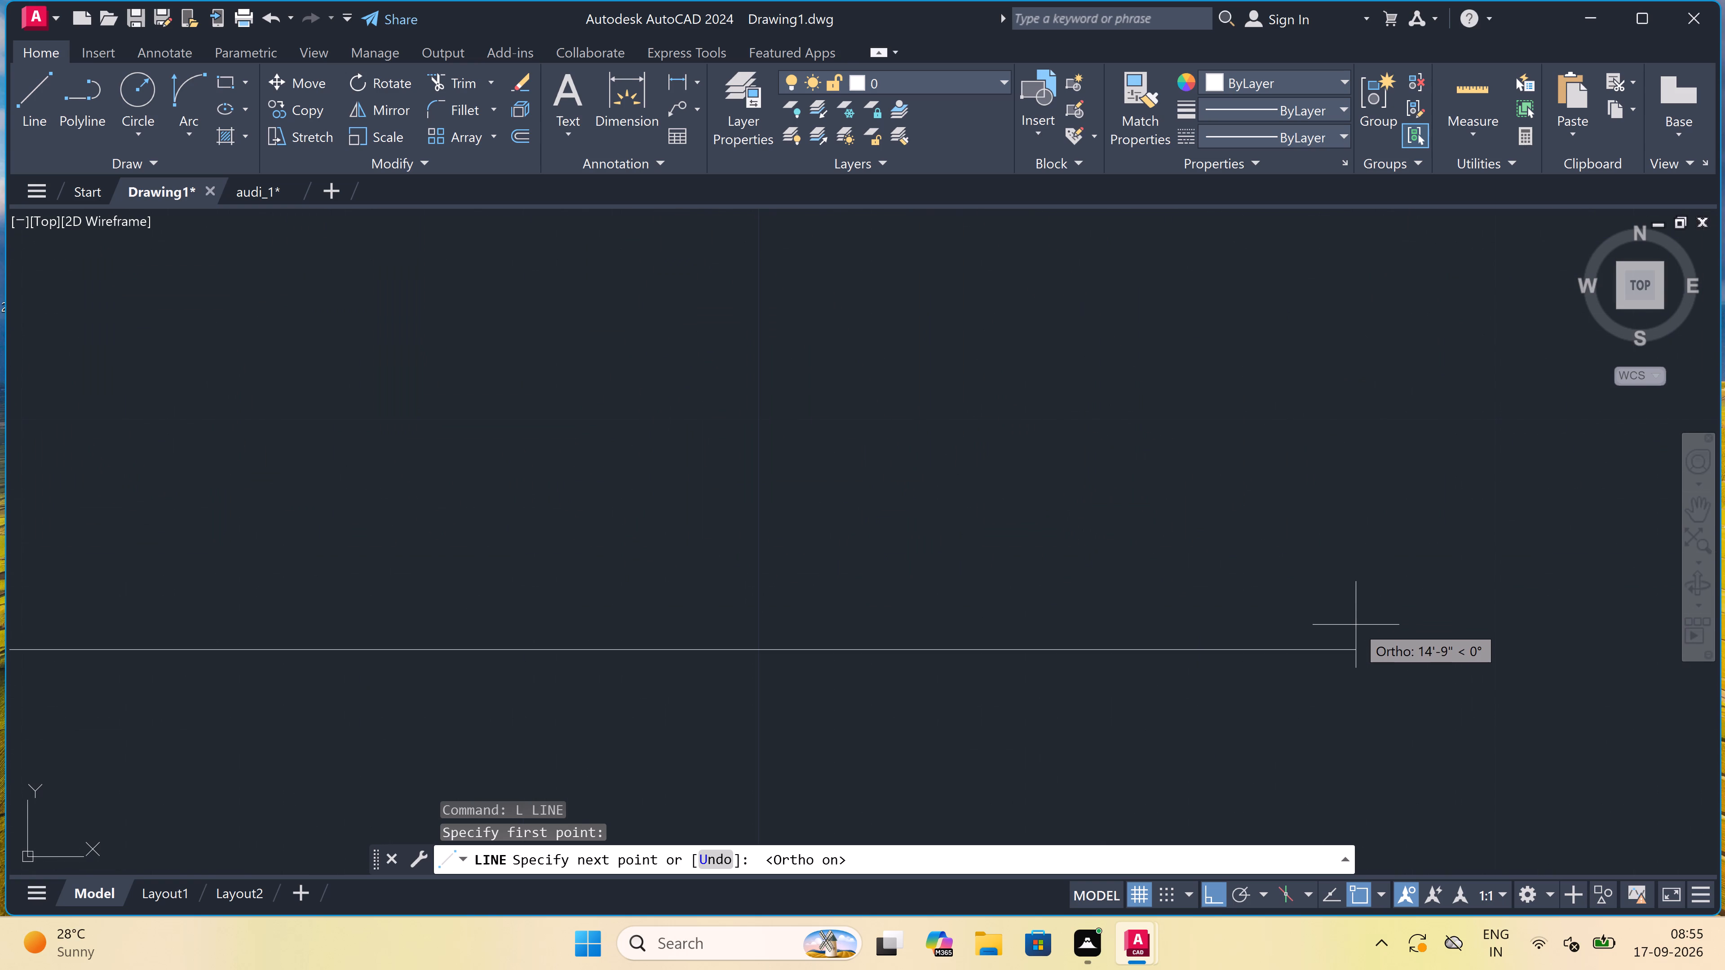
pyautogui.click(1352, 647)
pyautogui.press('Escape')
pyautogui.press('Escape')
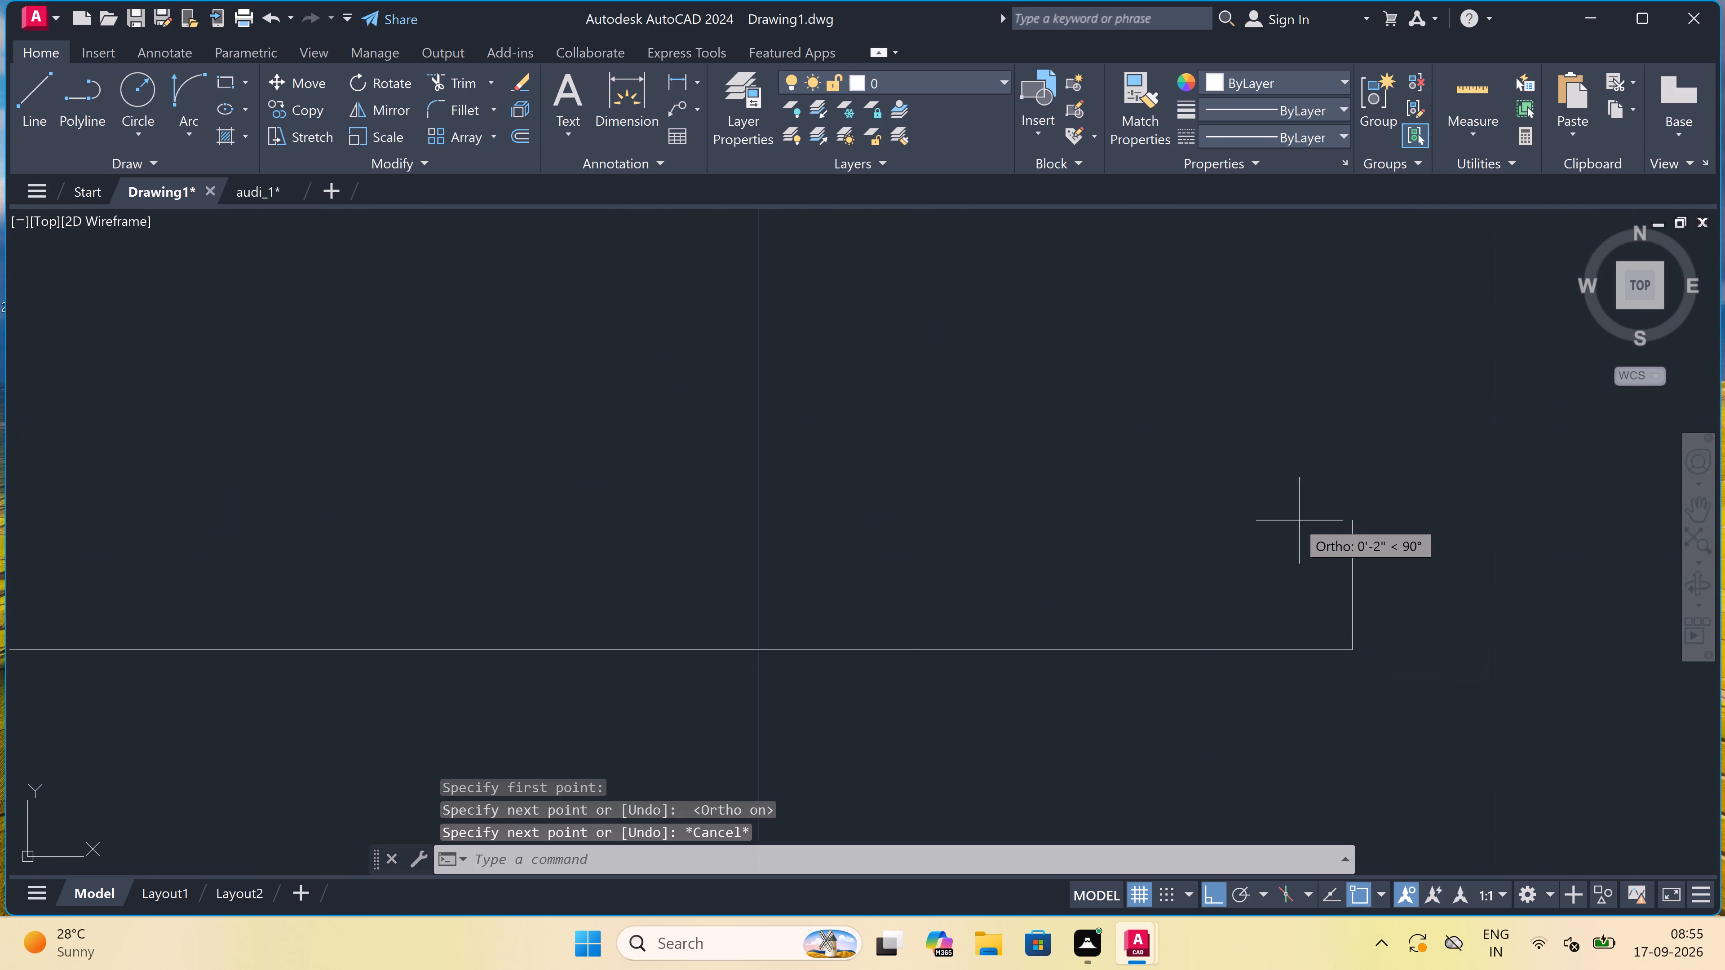
# Draw six horizontal brick course lines, as one continuous zigzag, across the lower part of section AA's left parapet wall, starting just above the slab.
pyautogui.scroll(-7, 1043, 527)
pyautogui.scroll(-7, 970, 502)
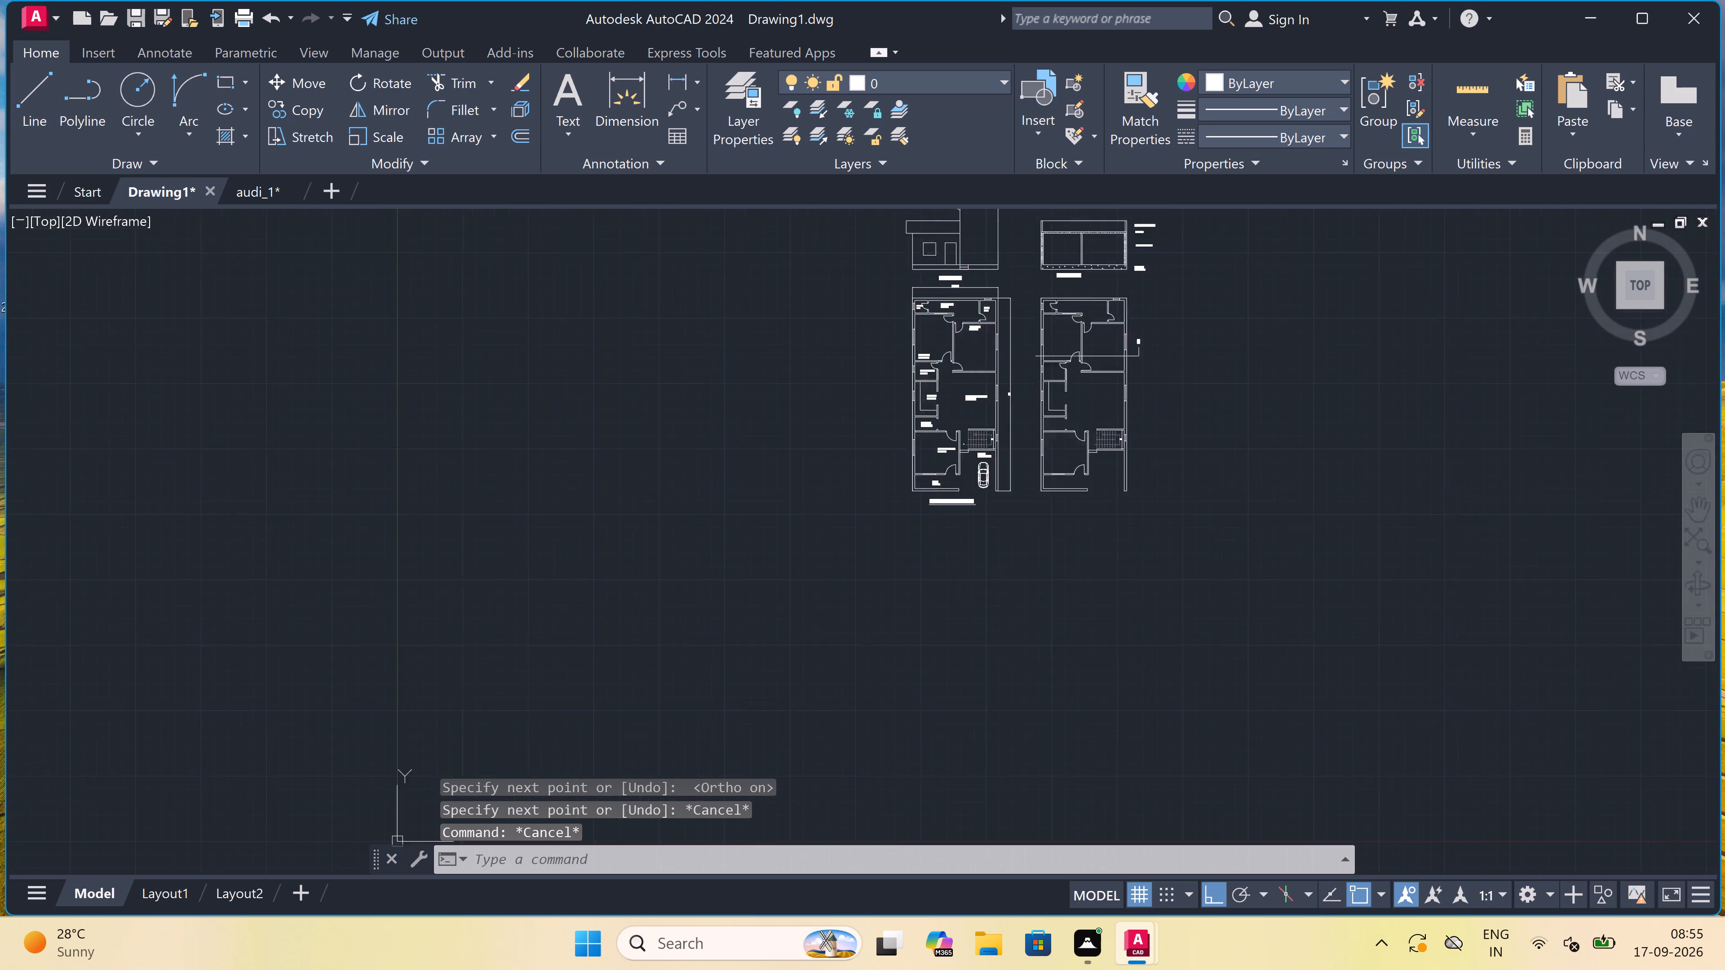
pyautogui.scroll(4, 960, 300)
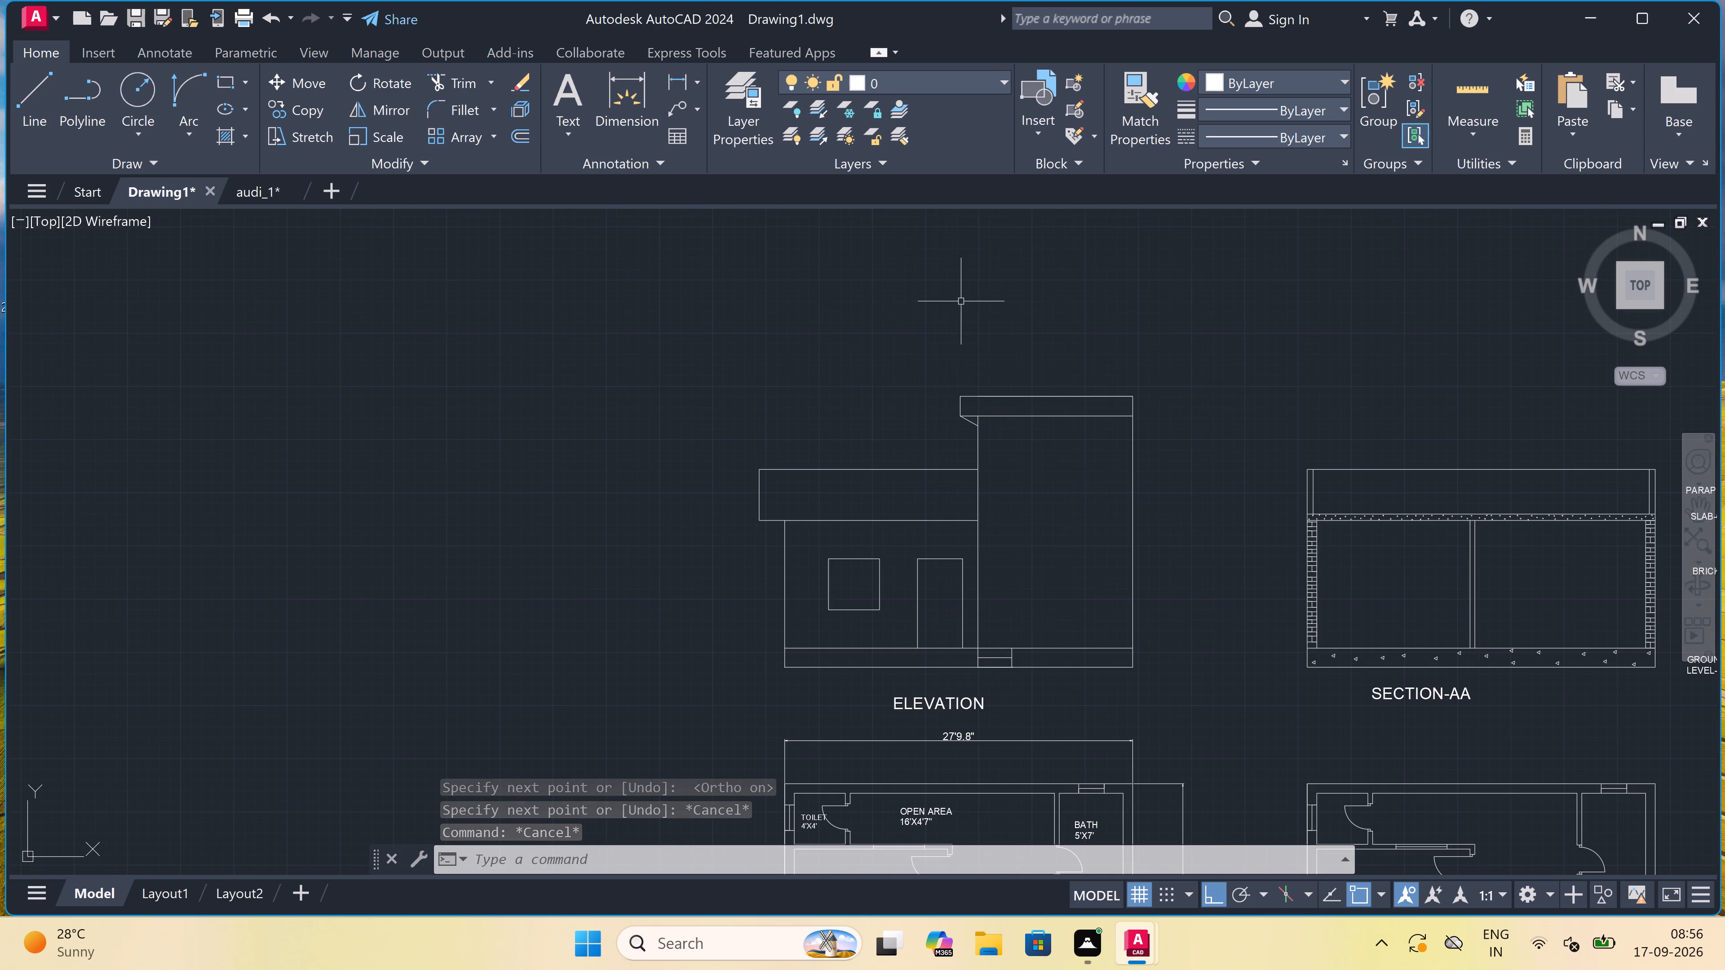
pyautogui.scroll(-3, 961, 301)
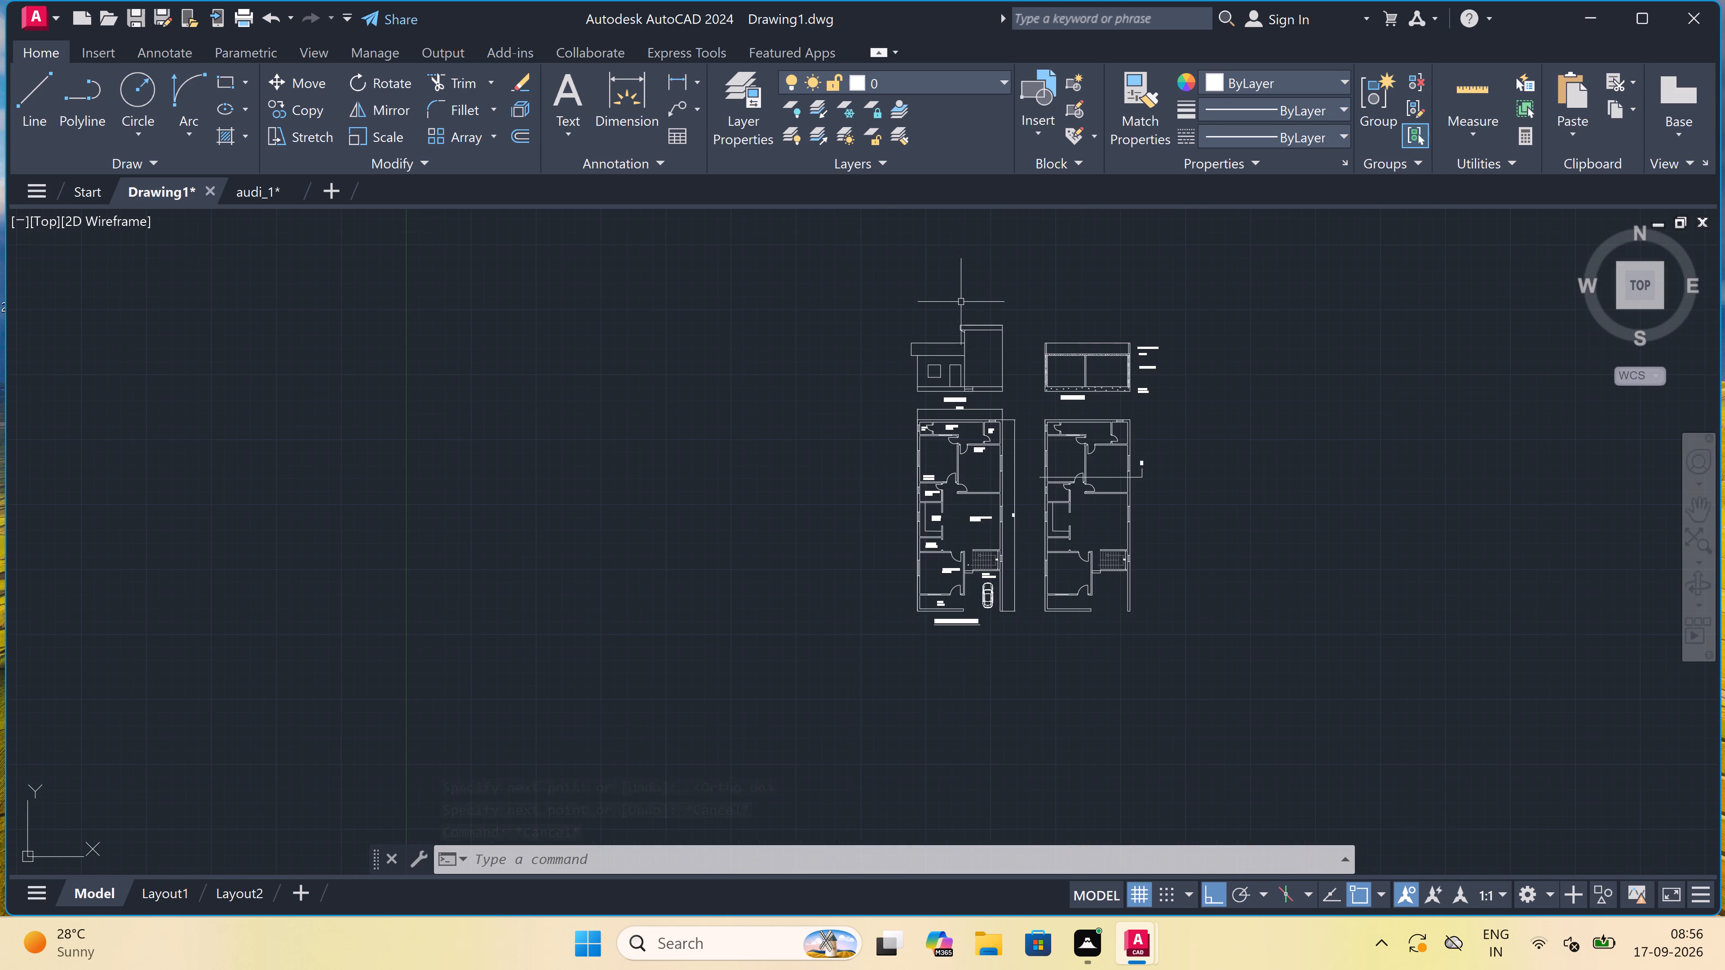
pyautogui.scroll(1, 961, 302)
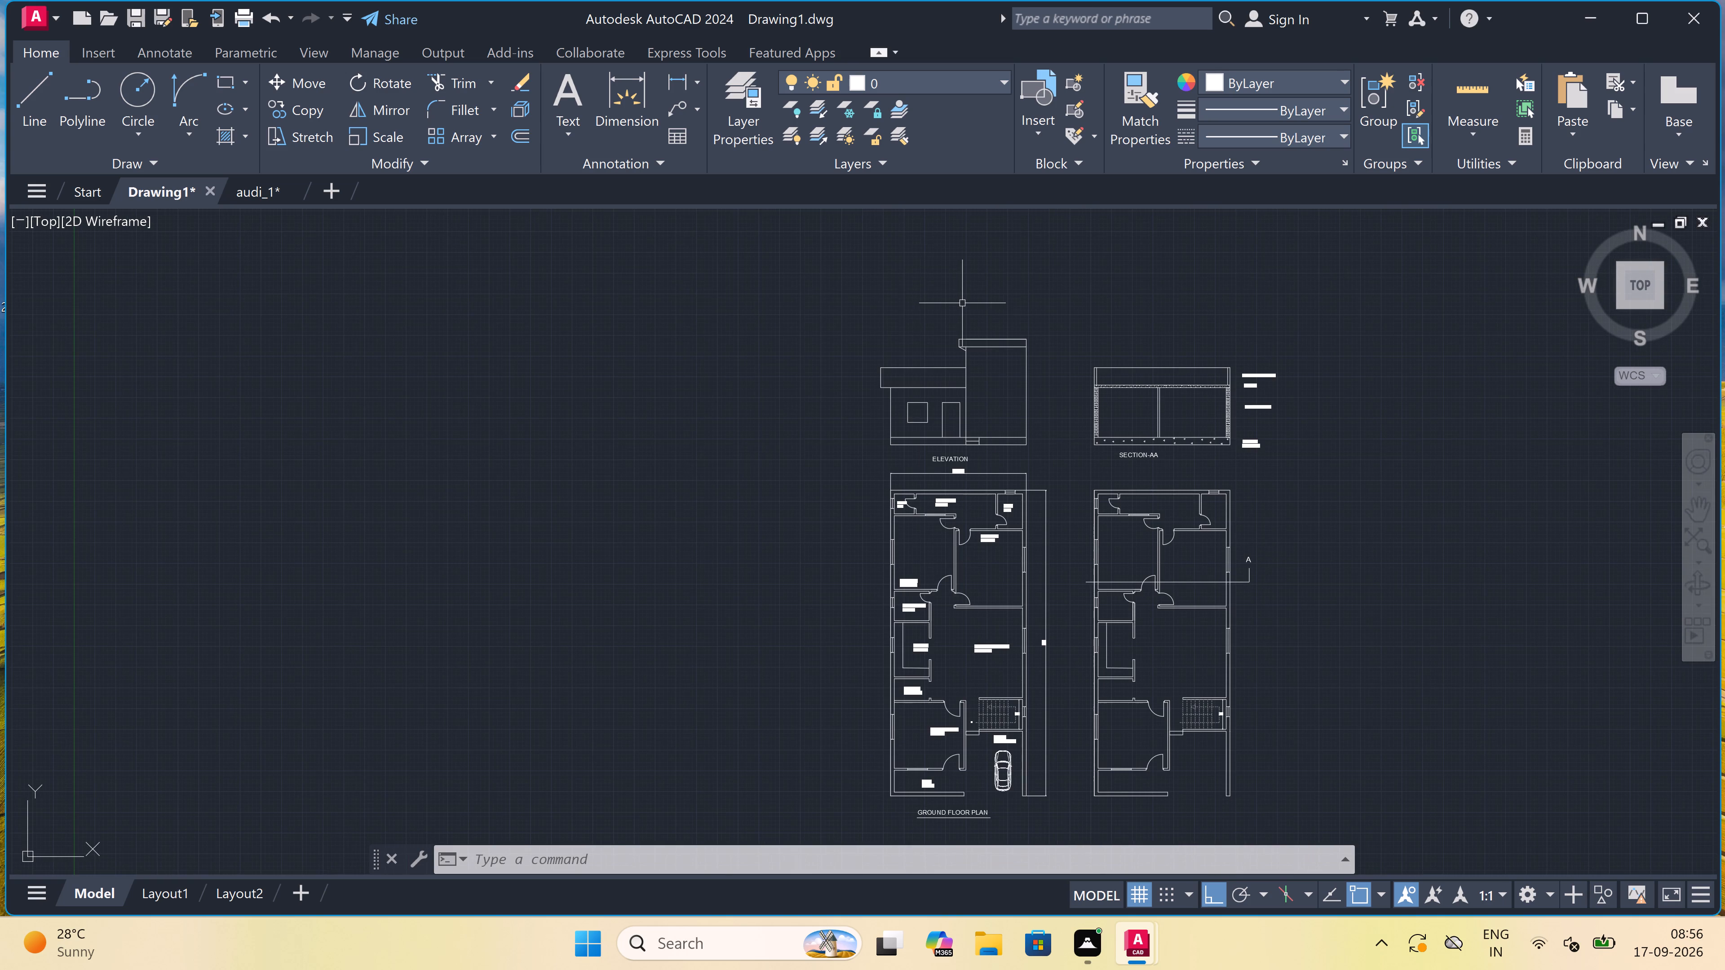
pyautogui.scroll(3, 1179, 355)
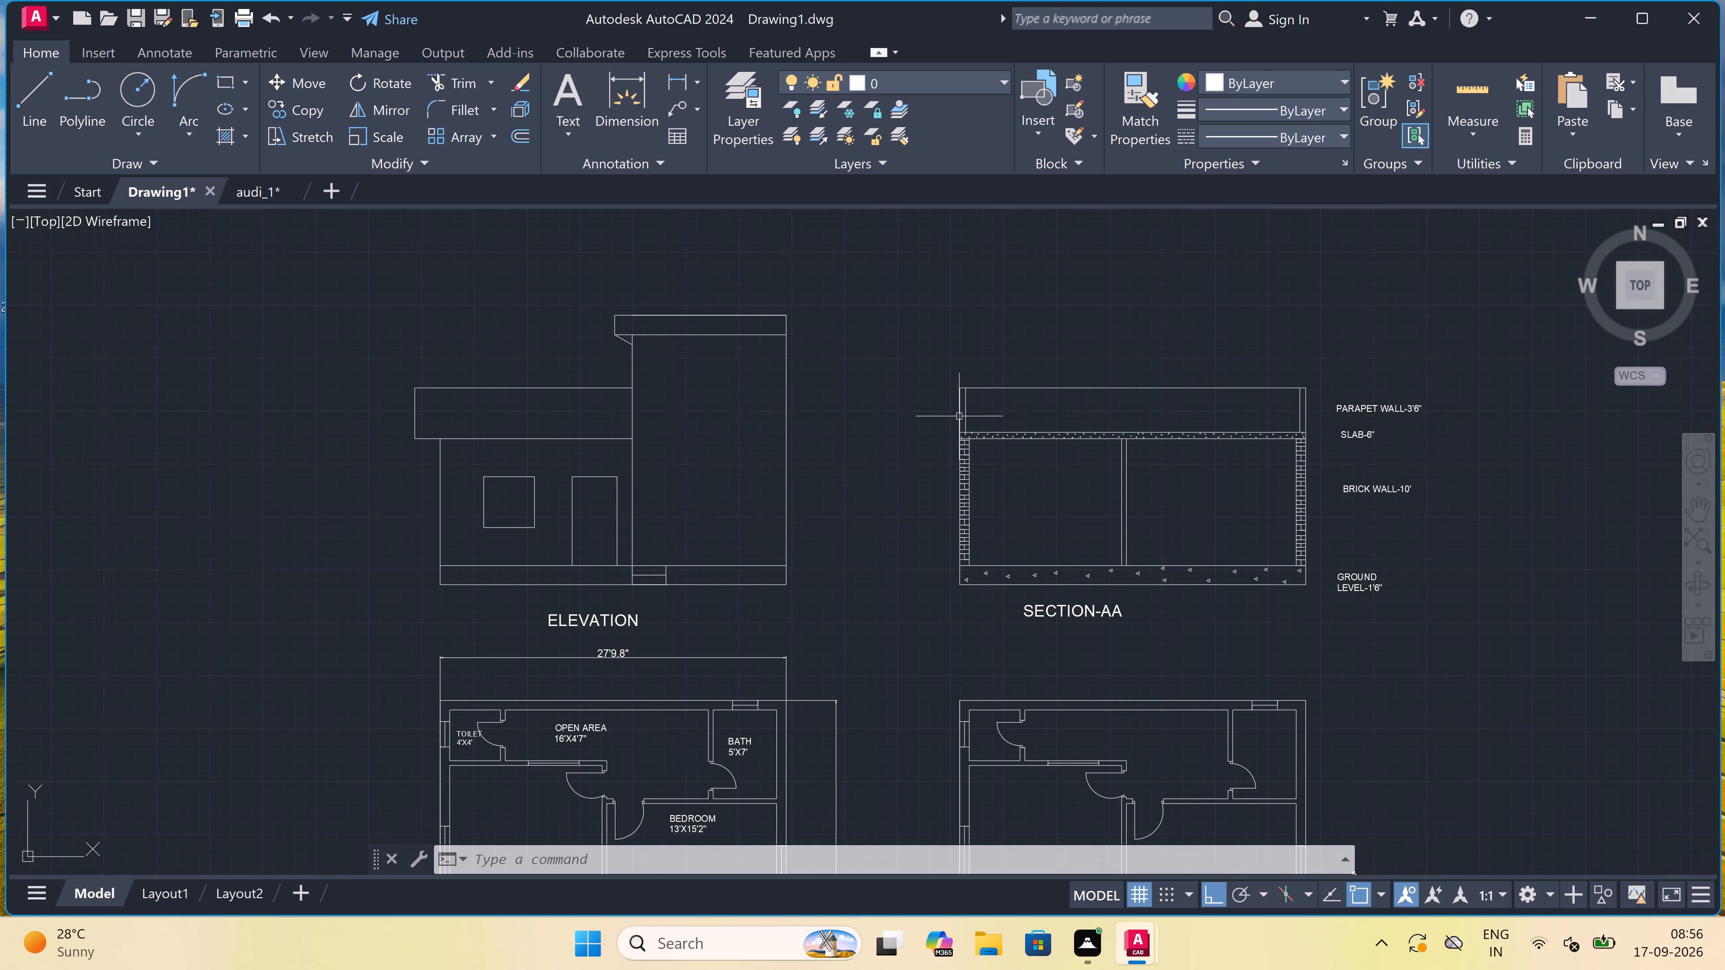
pyautogui.write('L')
pyautogui.press('space')
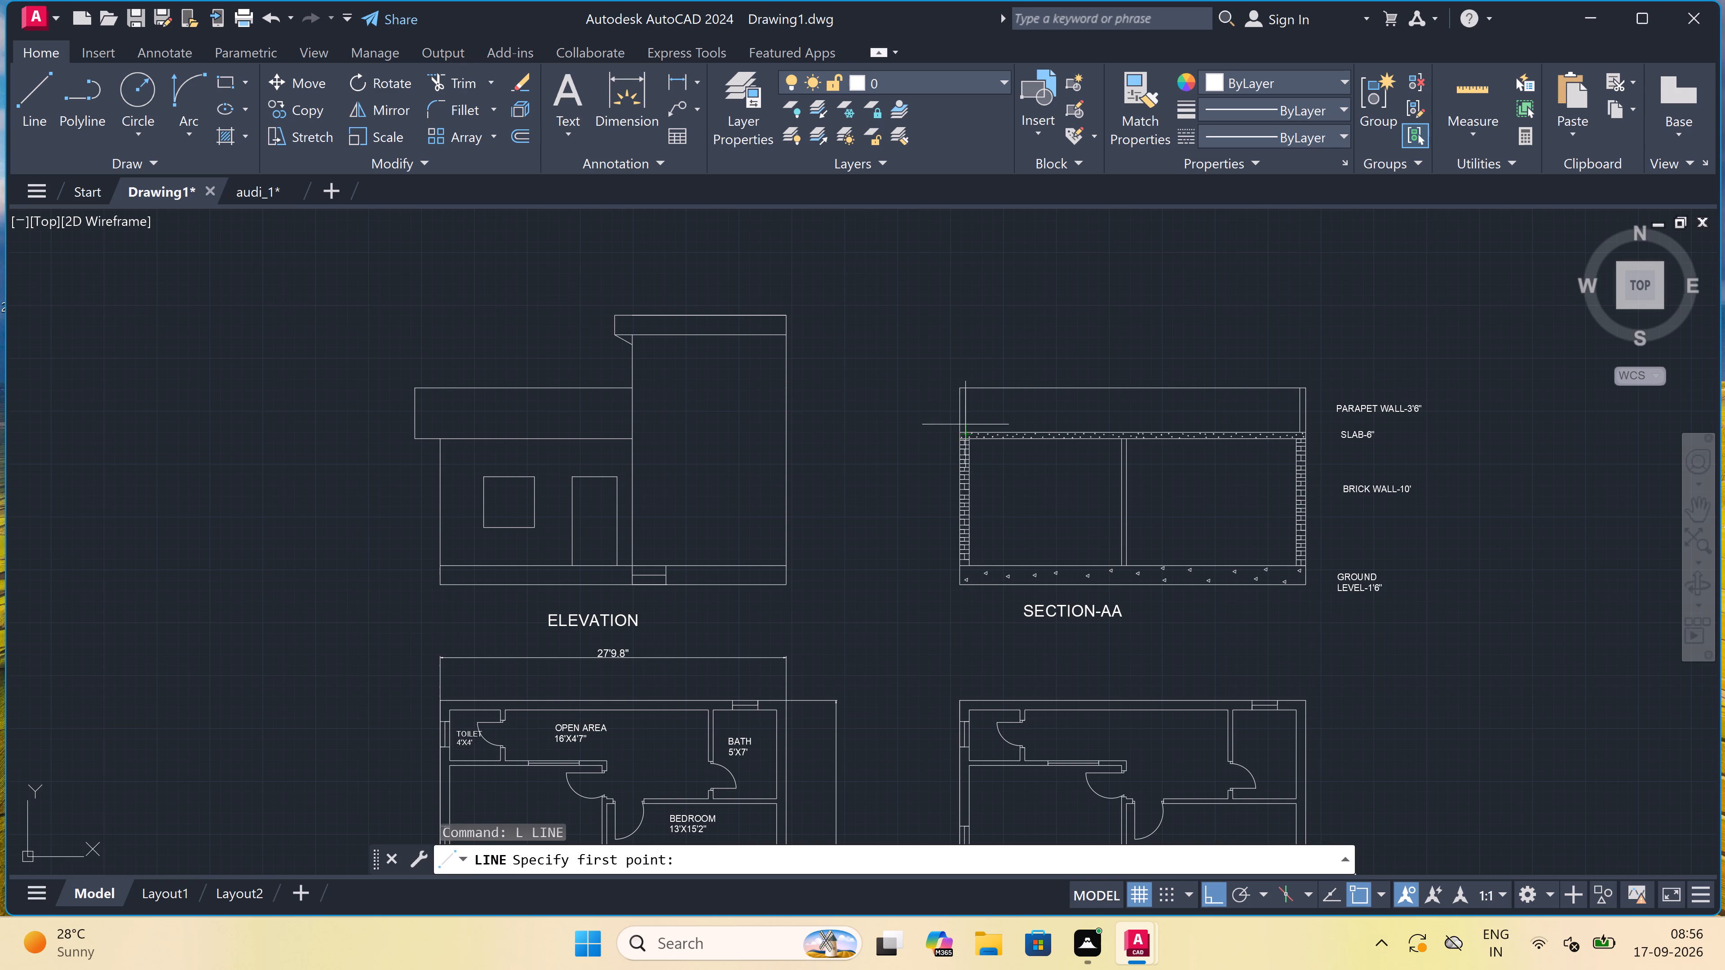
pyautogui.scroll(5, 964, 414)
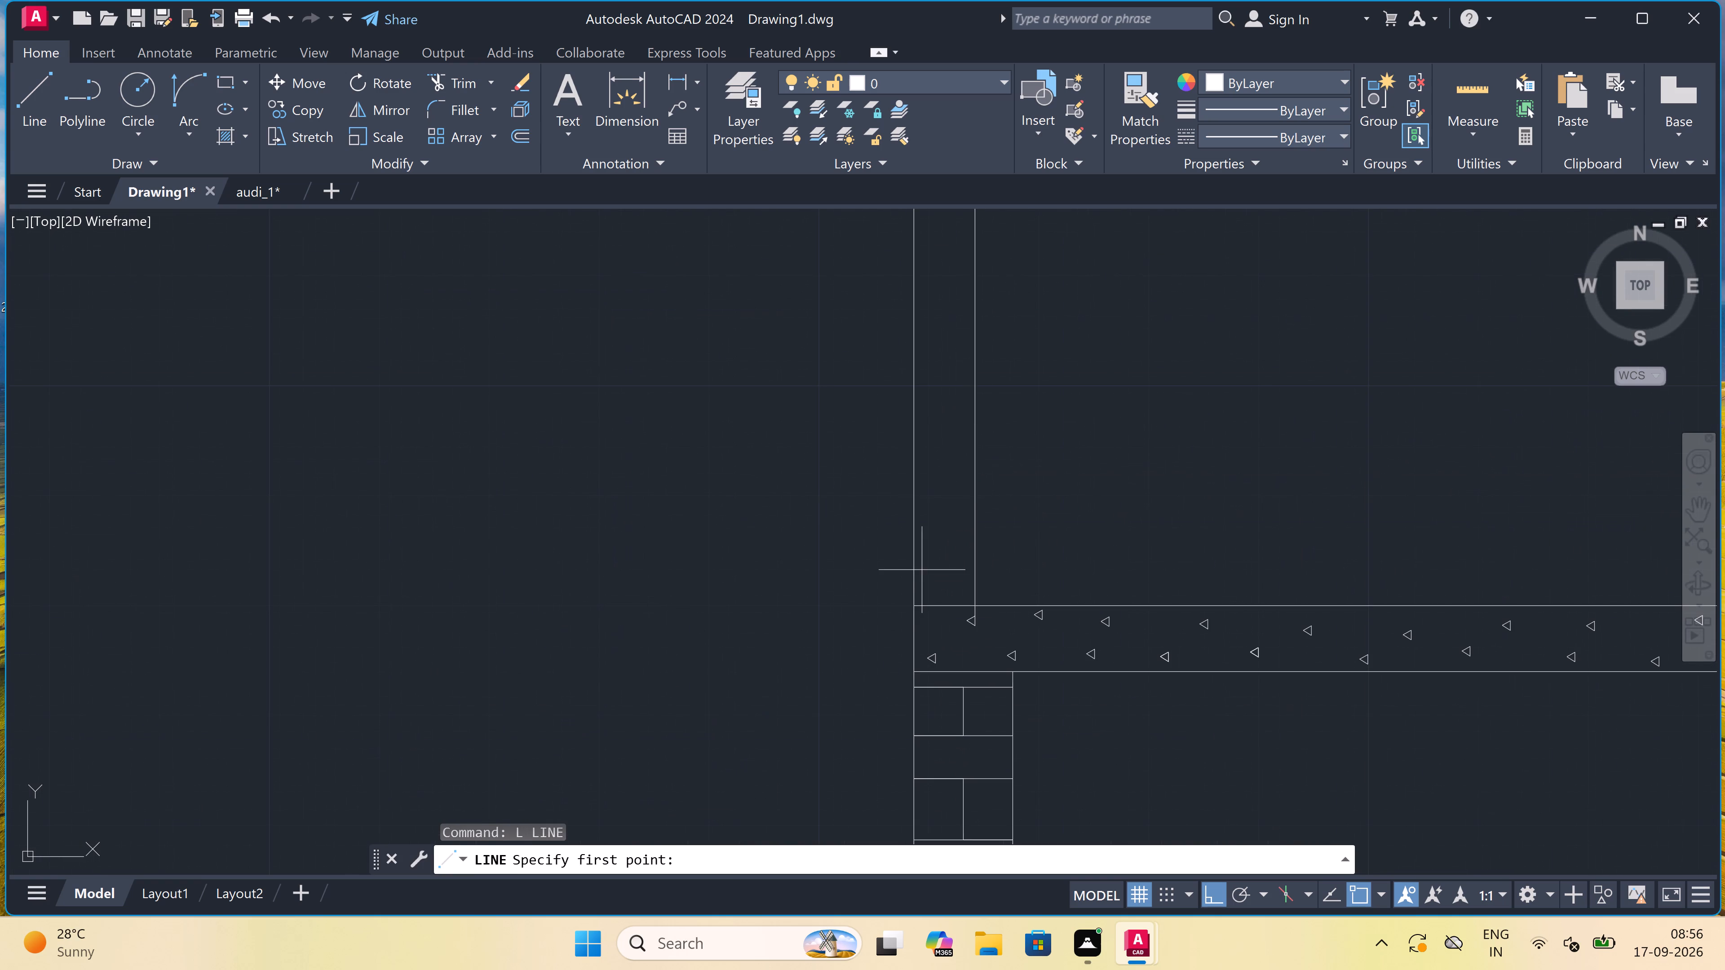
pyautogui.click(913, 566)
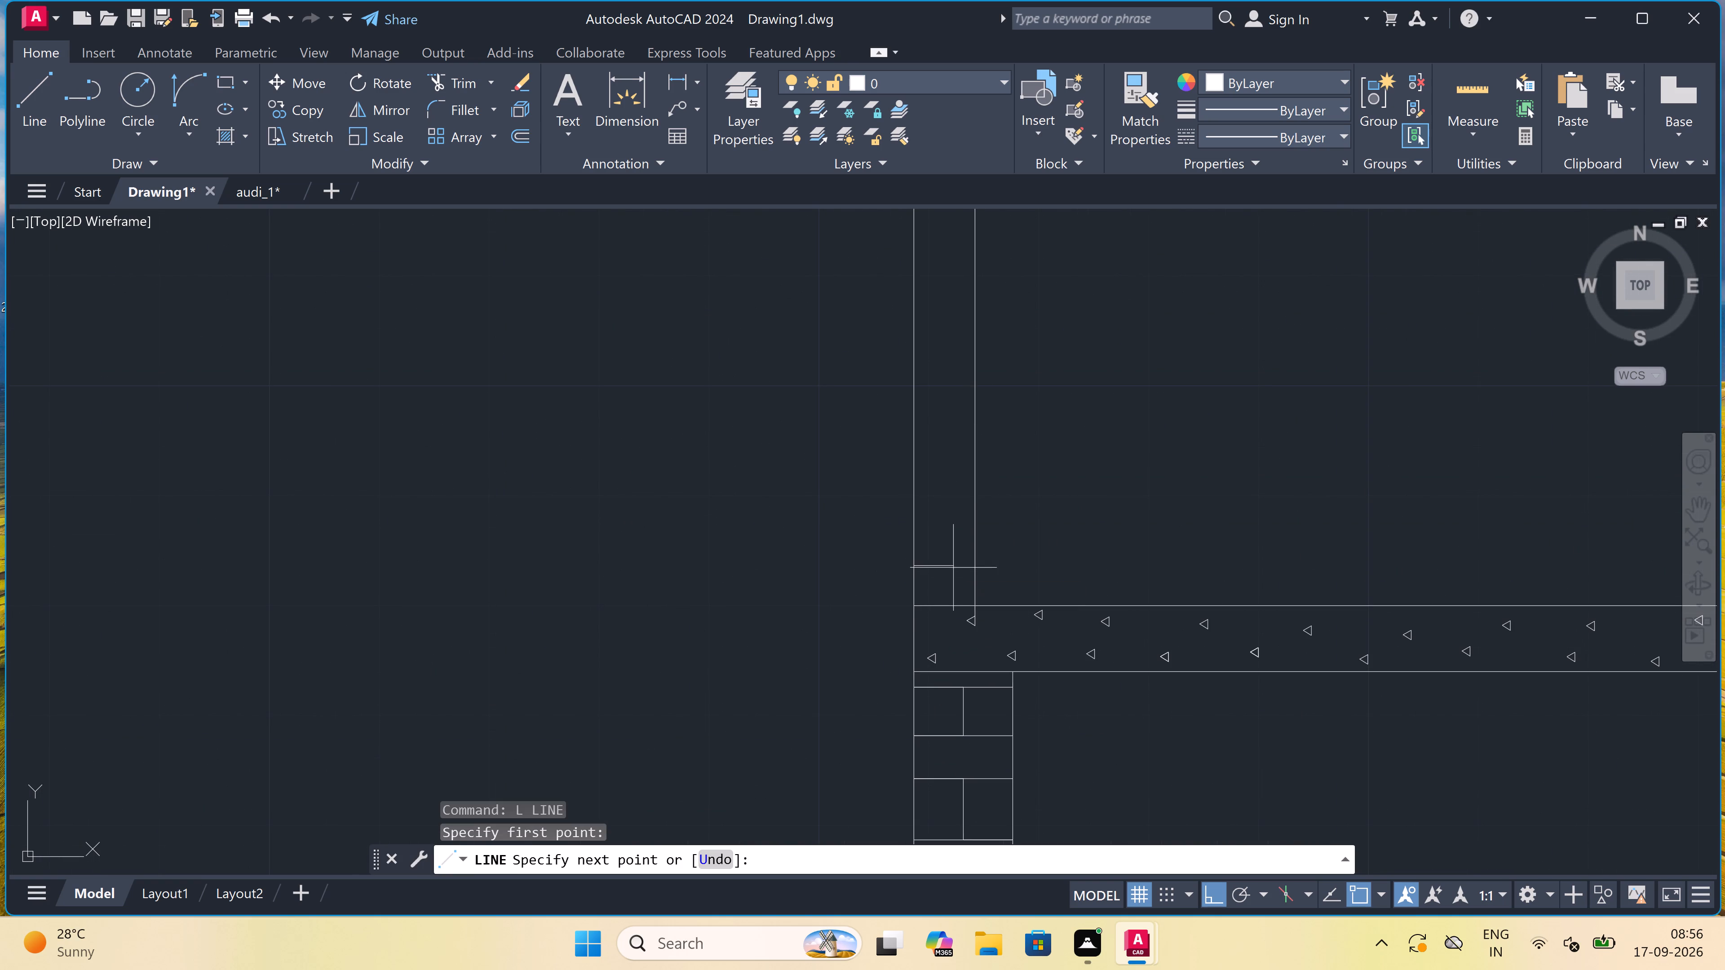
pyautogui.doubleClick(979, 566)
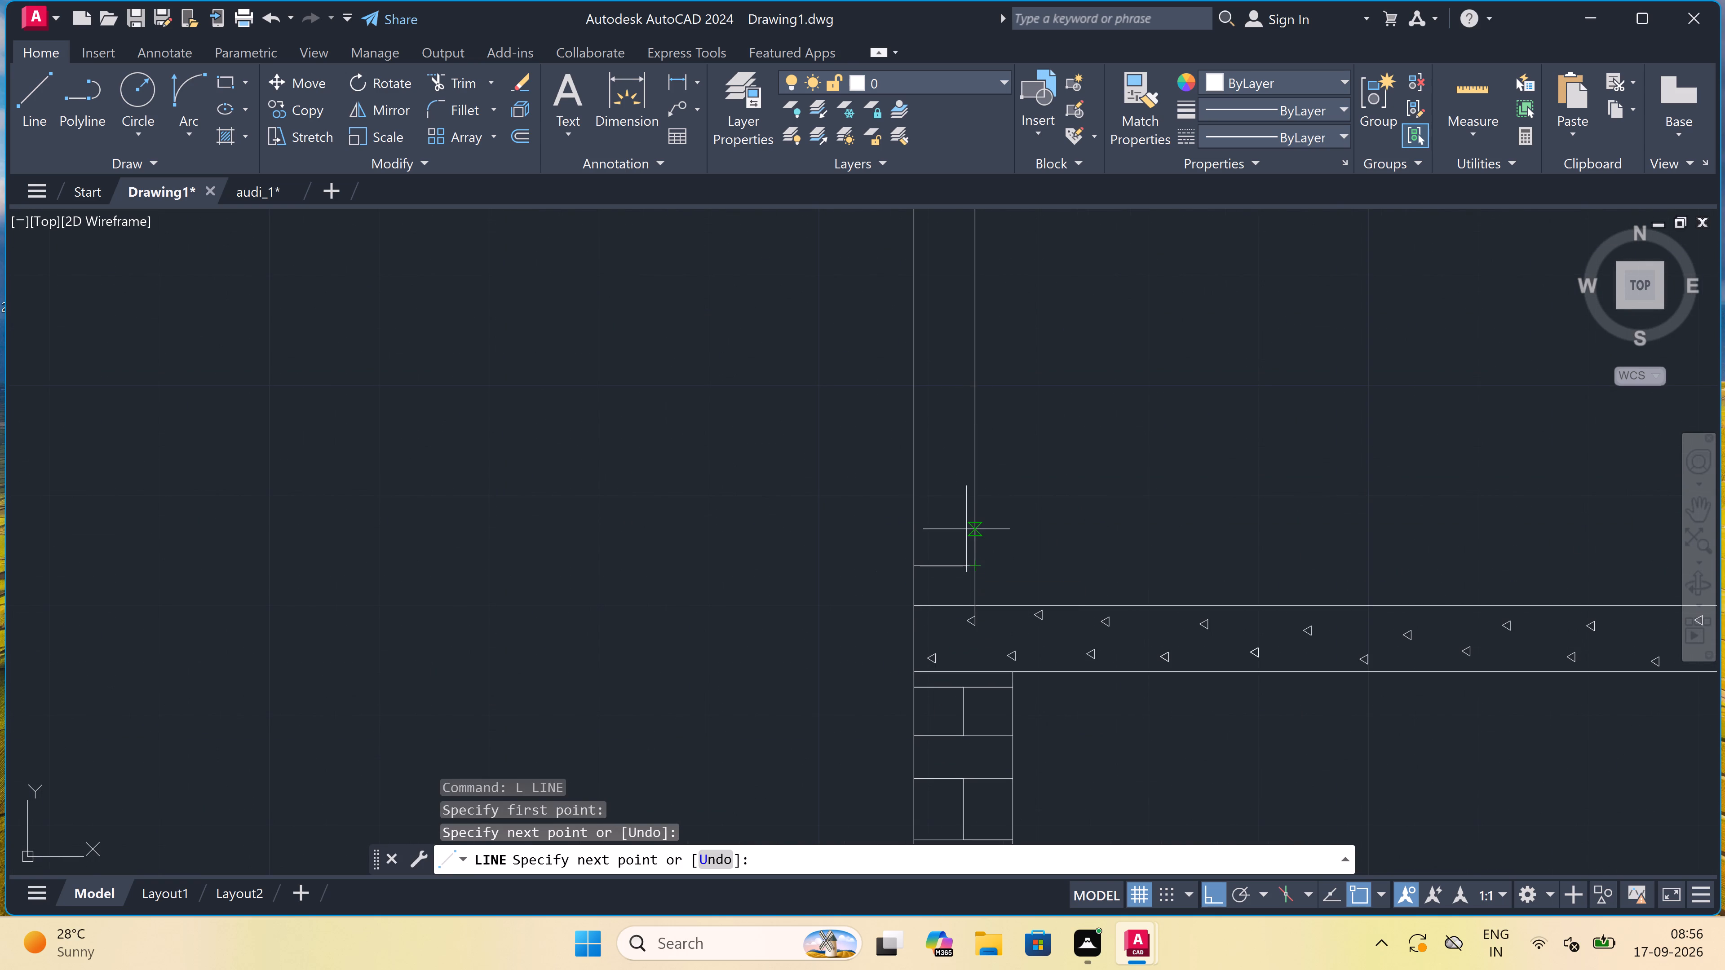
pyautogui.click(969, 525)
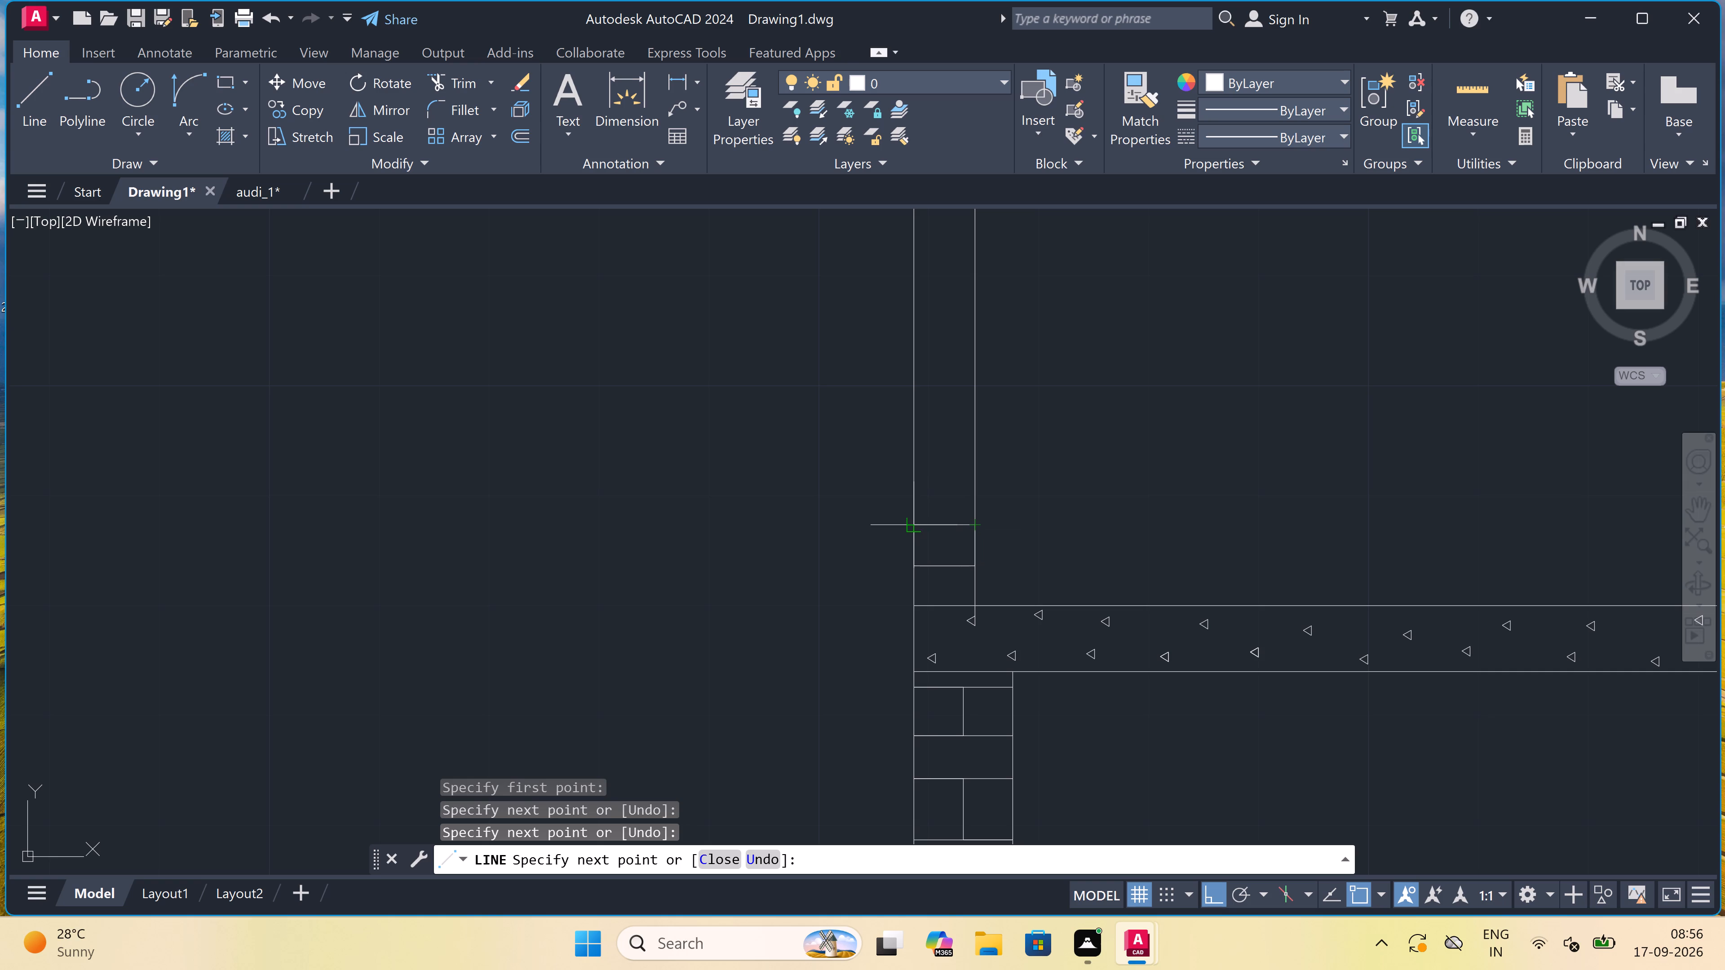
pyautogui.click(918, 525)
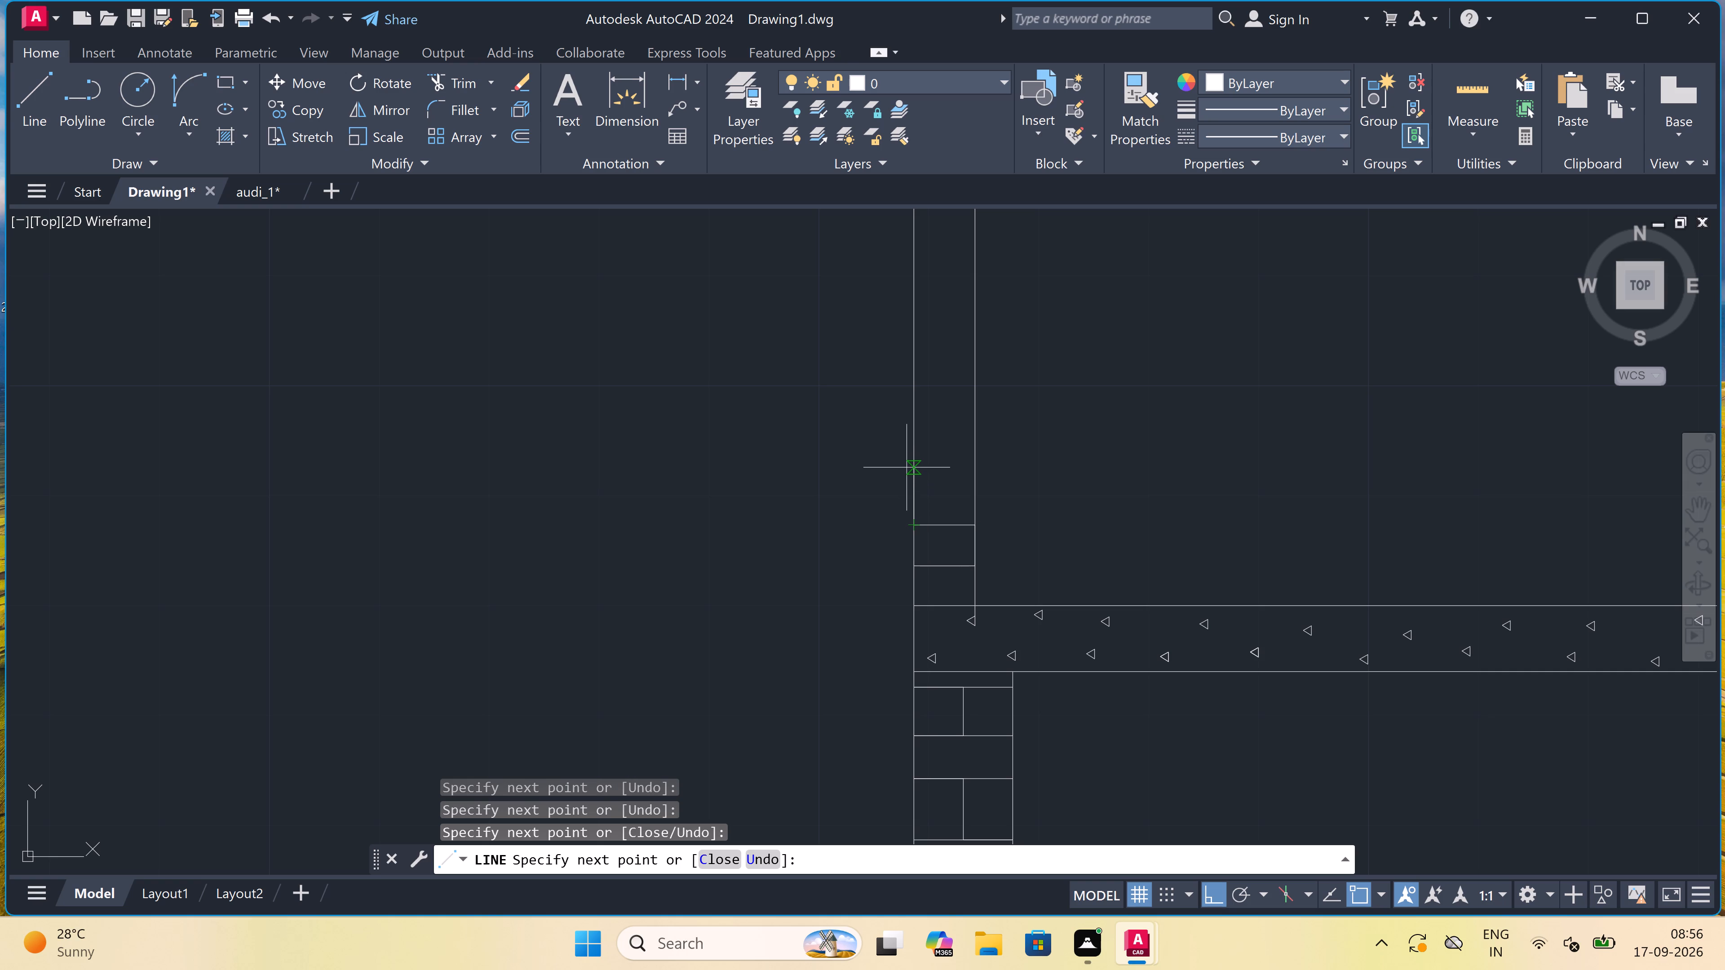
pyautogui.click(911, 479)
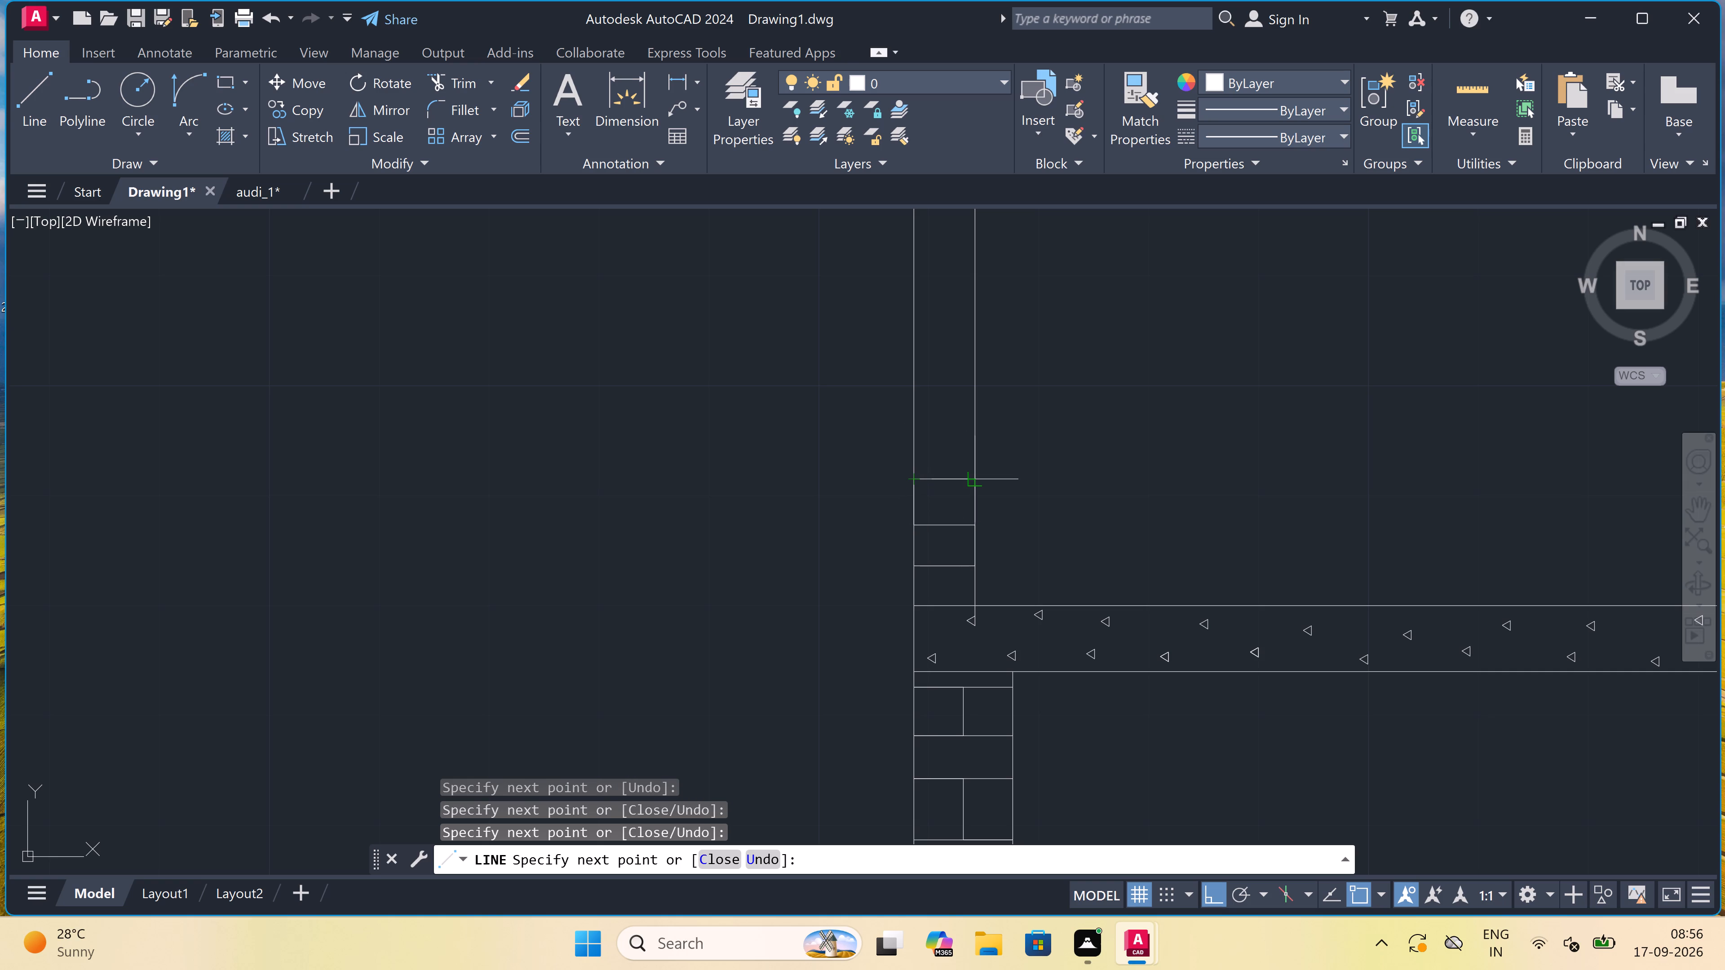
pyautogui.click(969, 475)
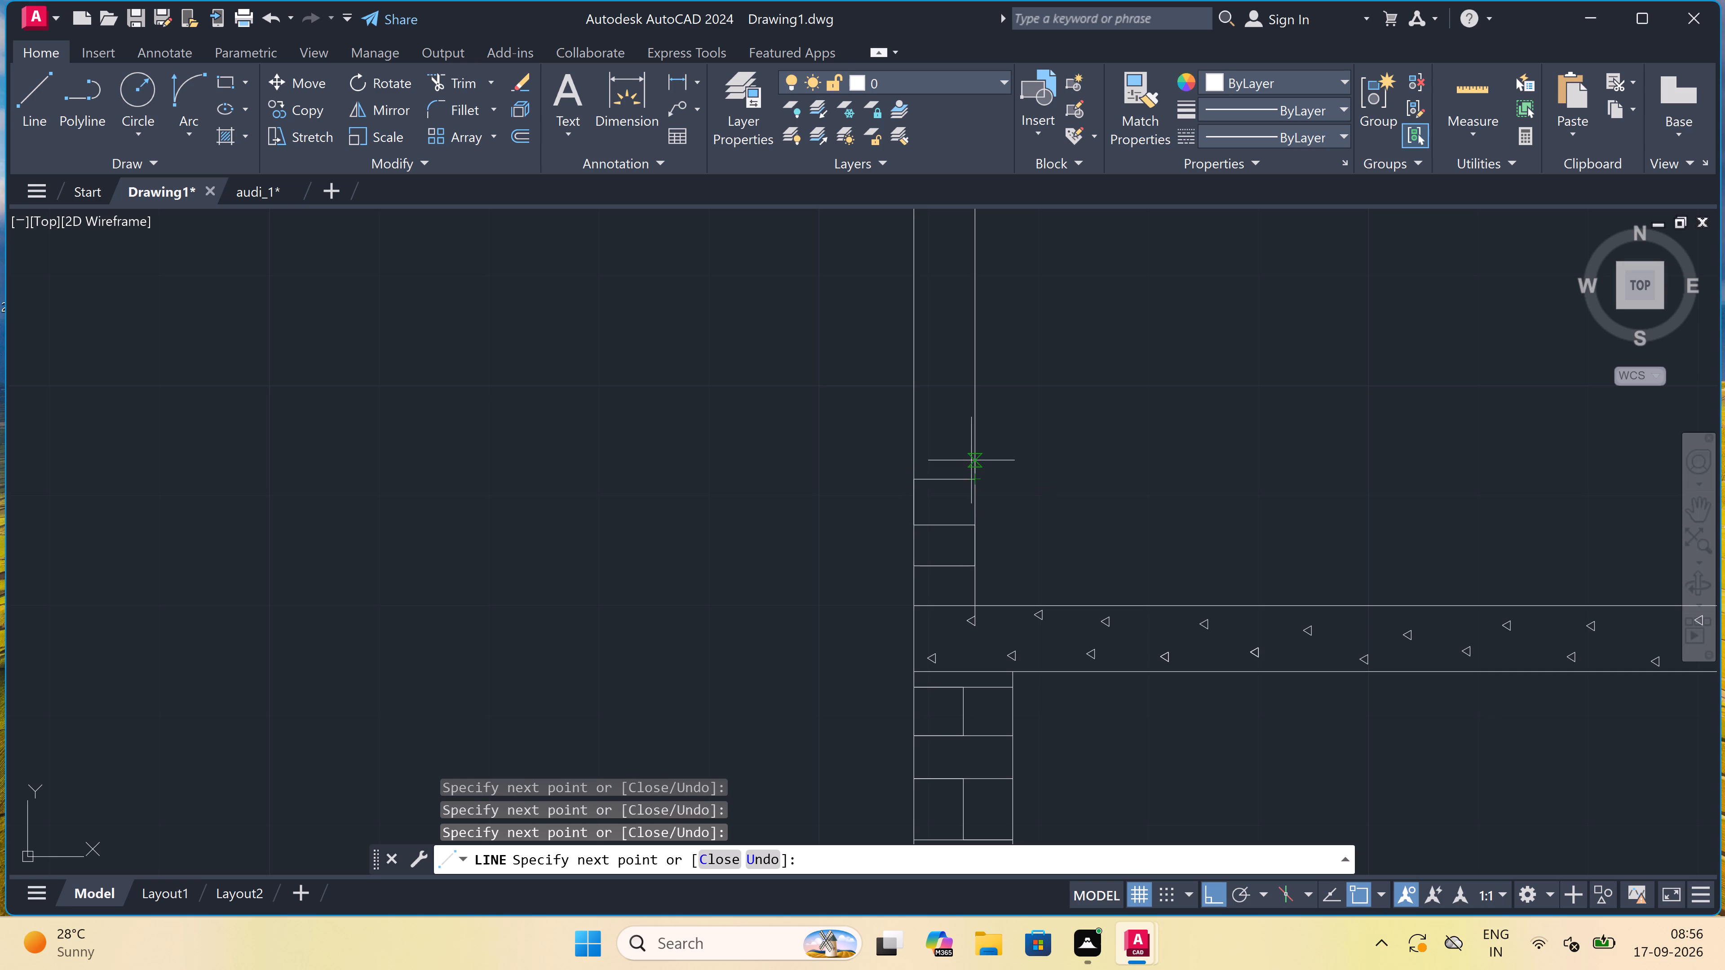
pyautogui.click(975, 439)
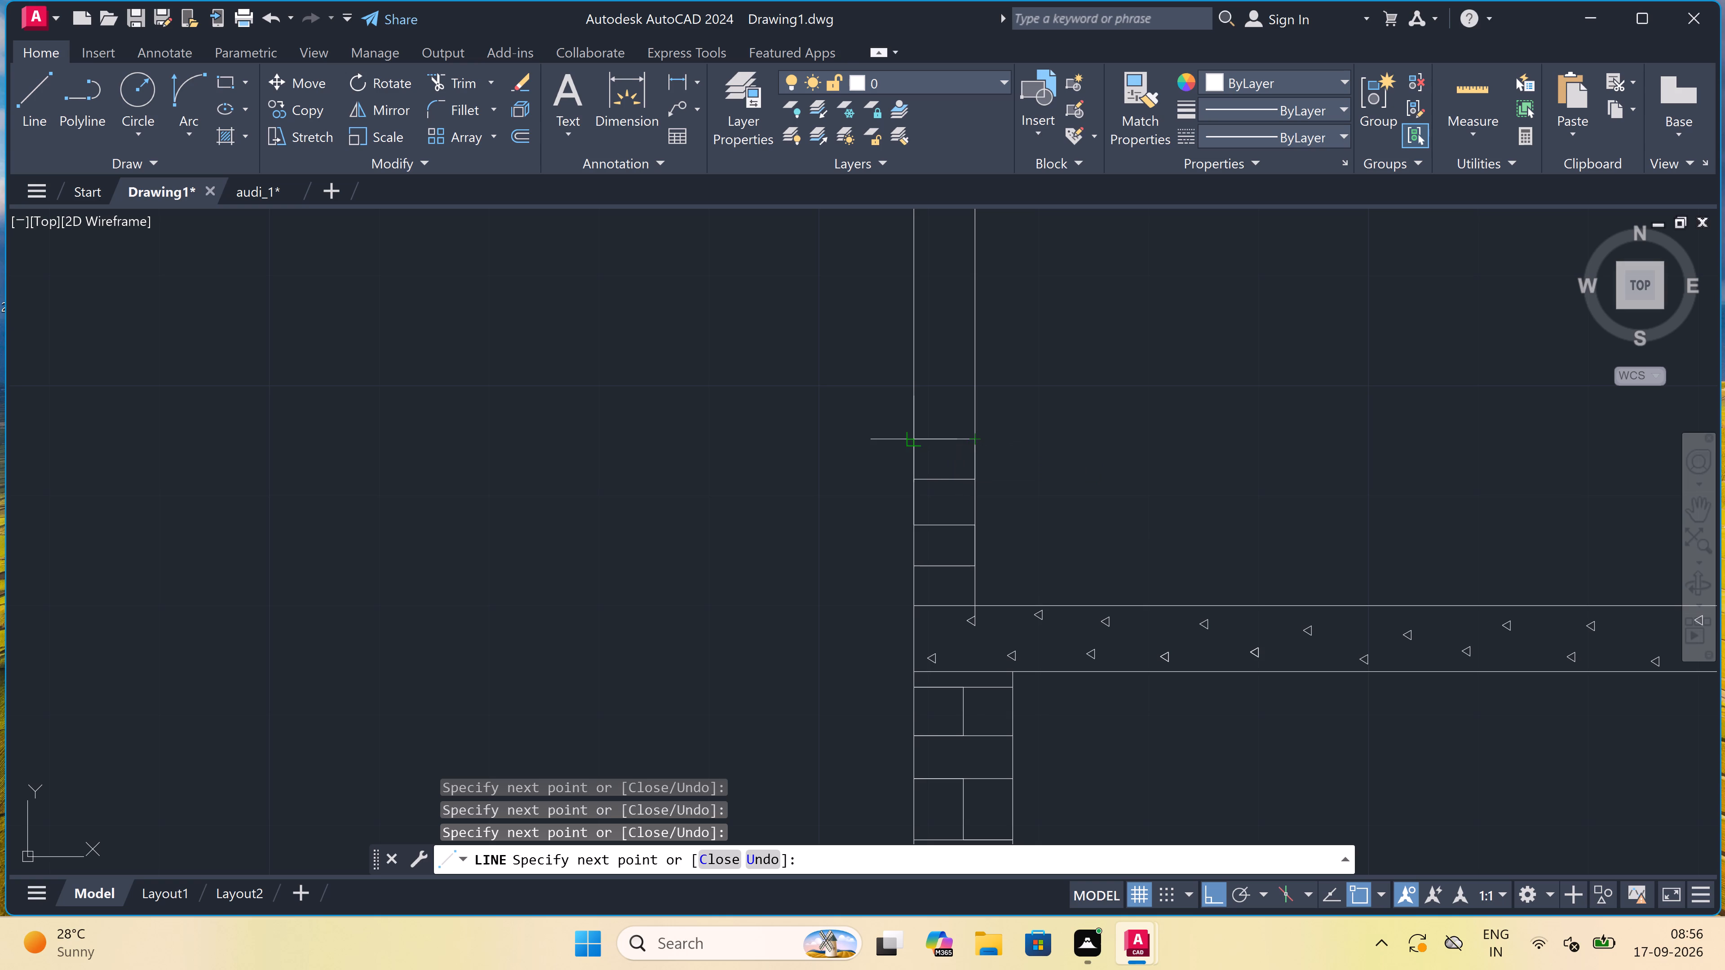
pyautogui.click(907, 439)
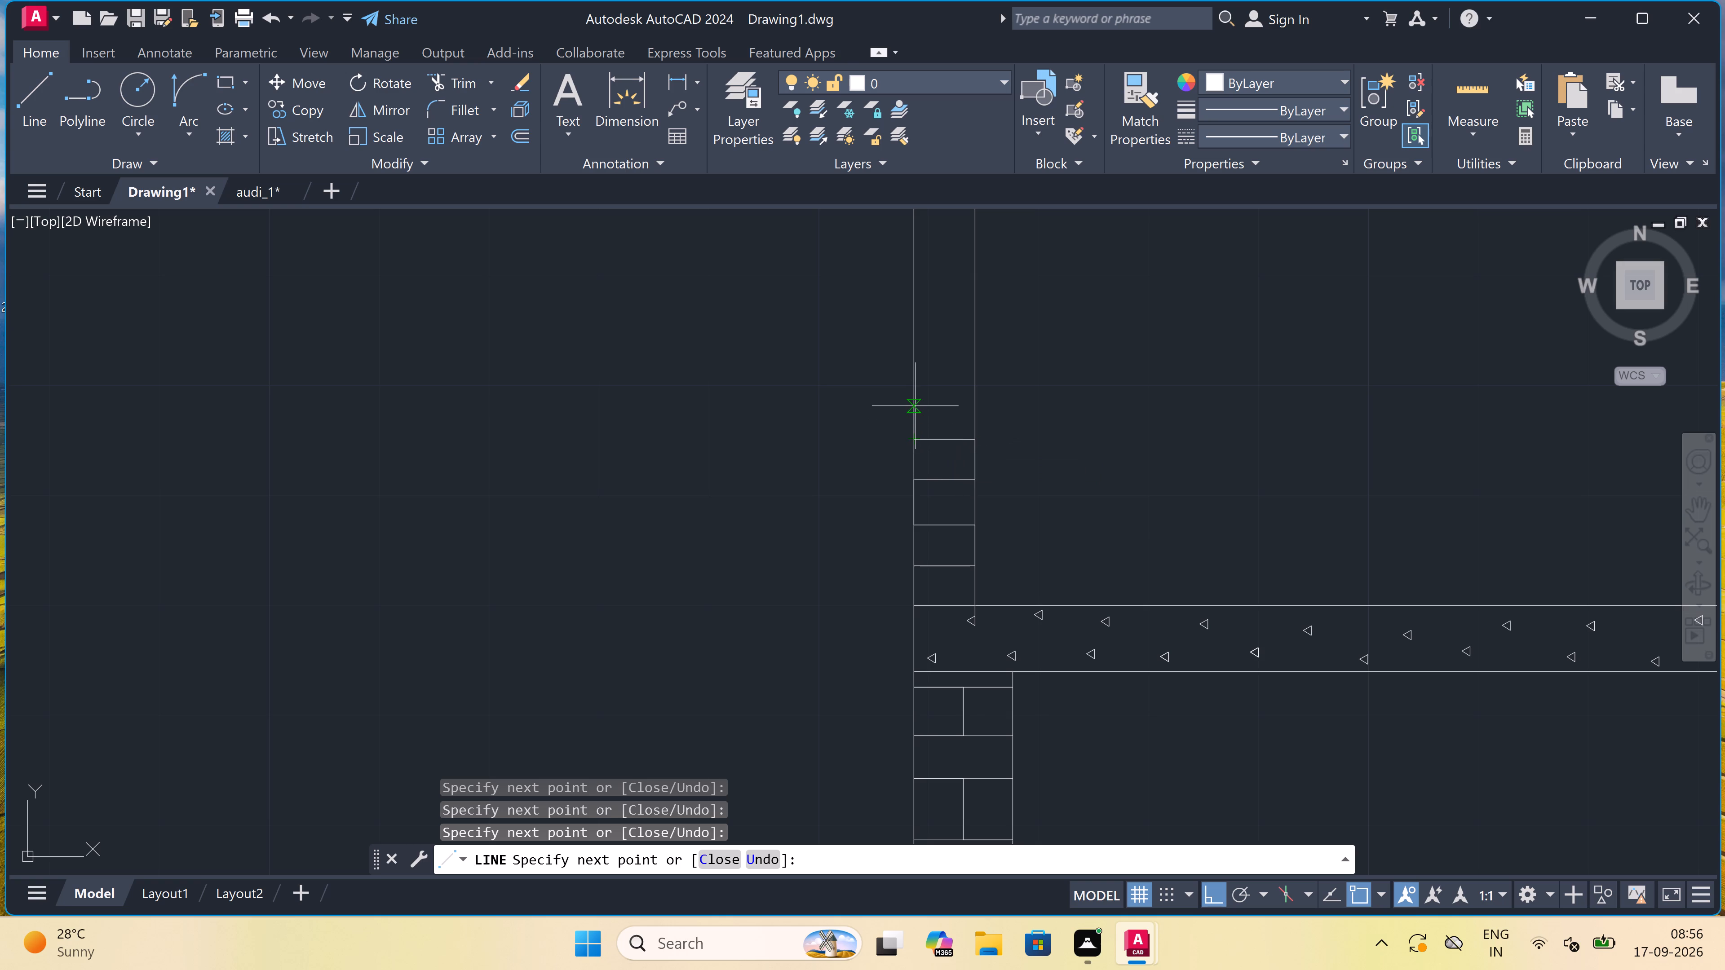
pyautogui.click(916, 398)
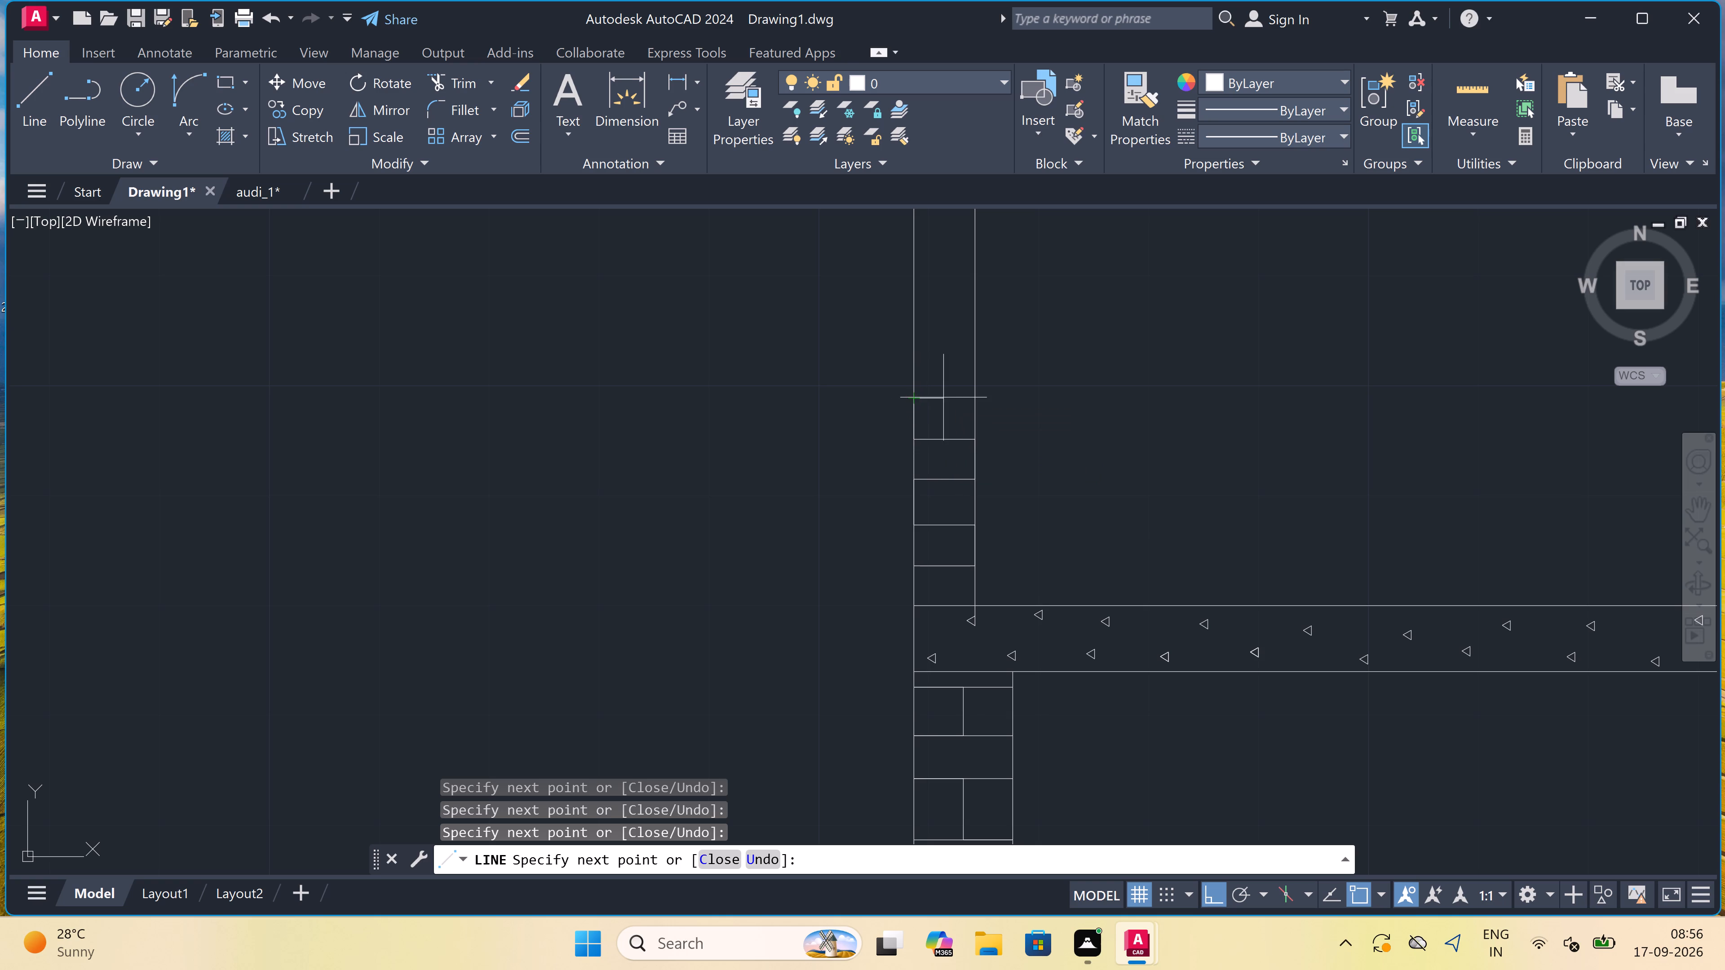
pyautogui.click(974, 397)
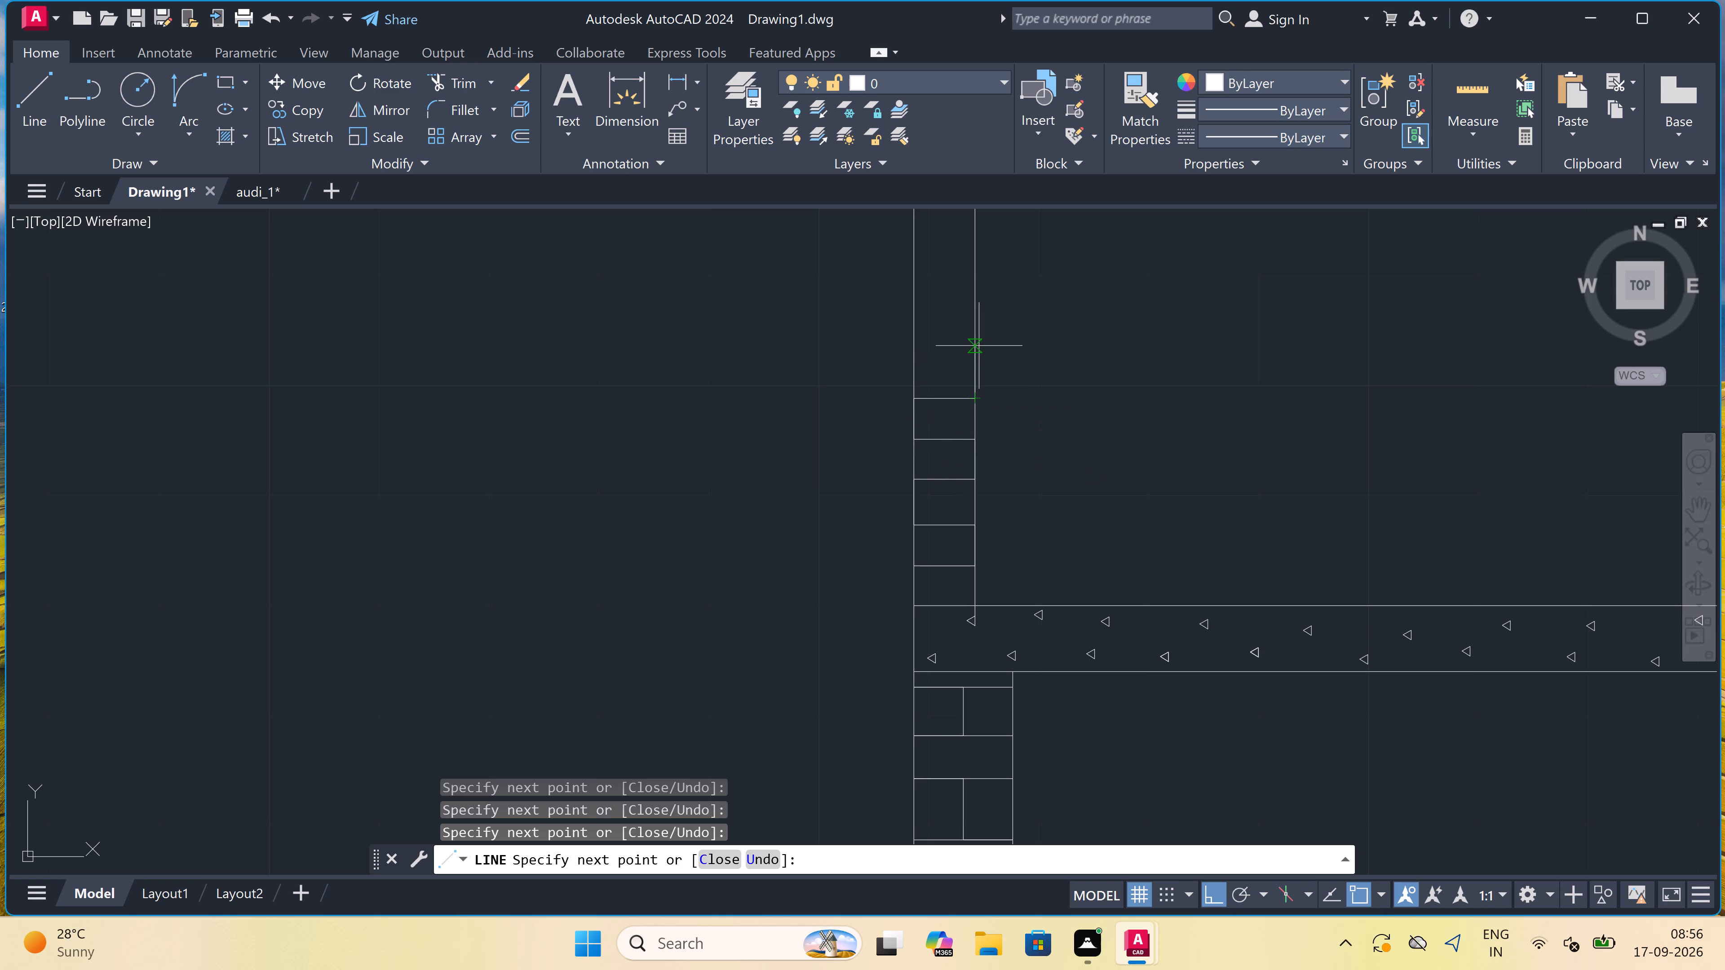
pyautogui.click(974, 349)
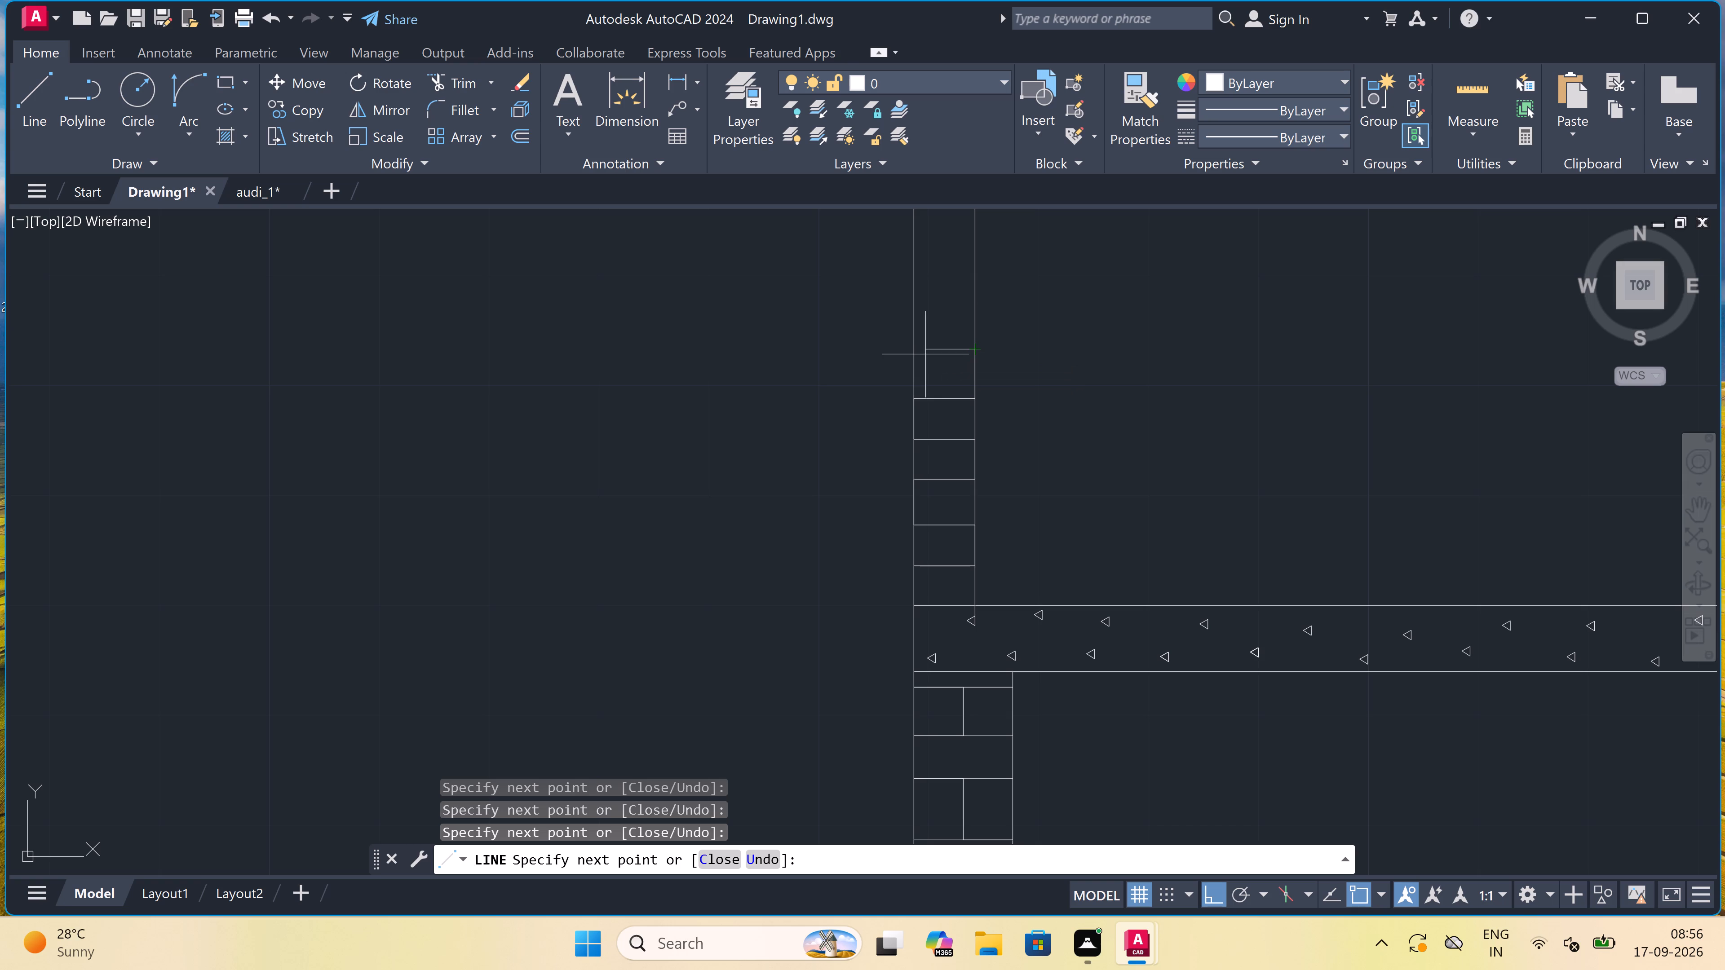
pyautogui.click(919, 350)
# Continue the zigzag with four more evenly spaced brick course lines up to just below the top of section AA's left parapet wall.
pyautogui.scroll(-5, 919, 350)
pyautogui.scroll(4, 916, 337)
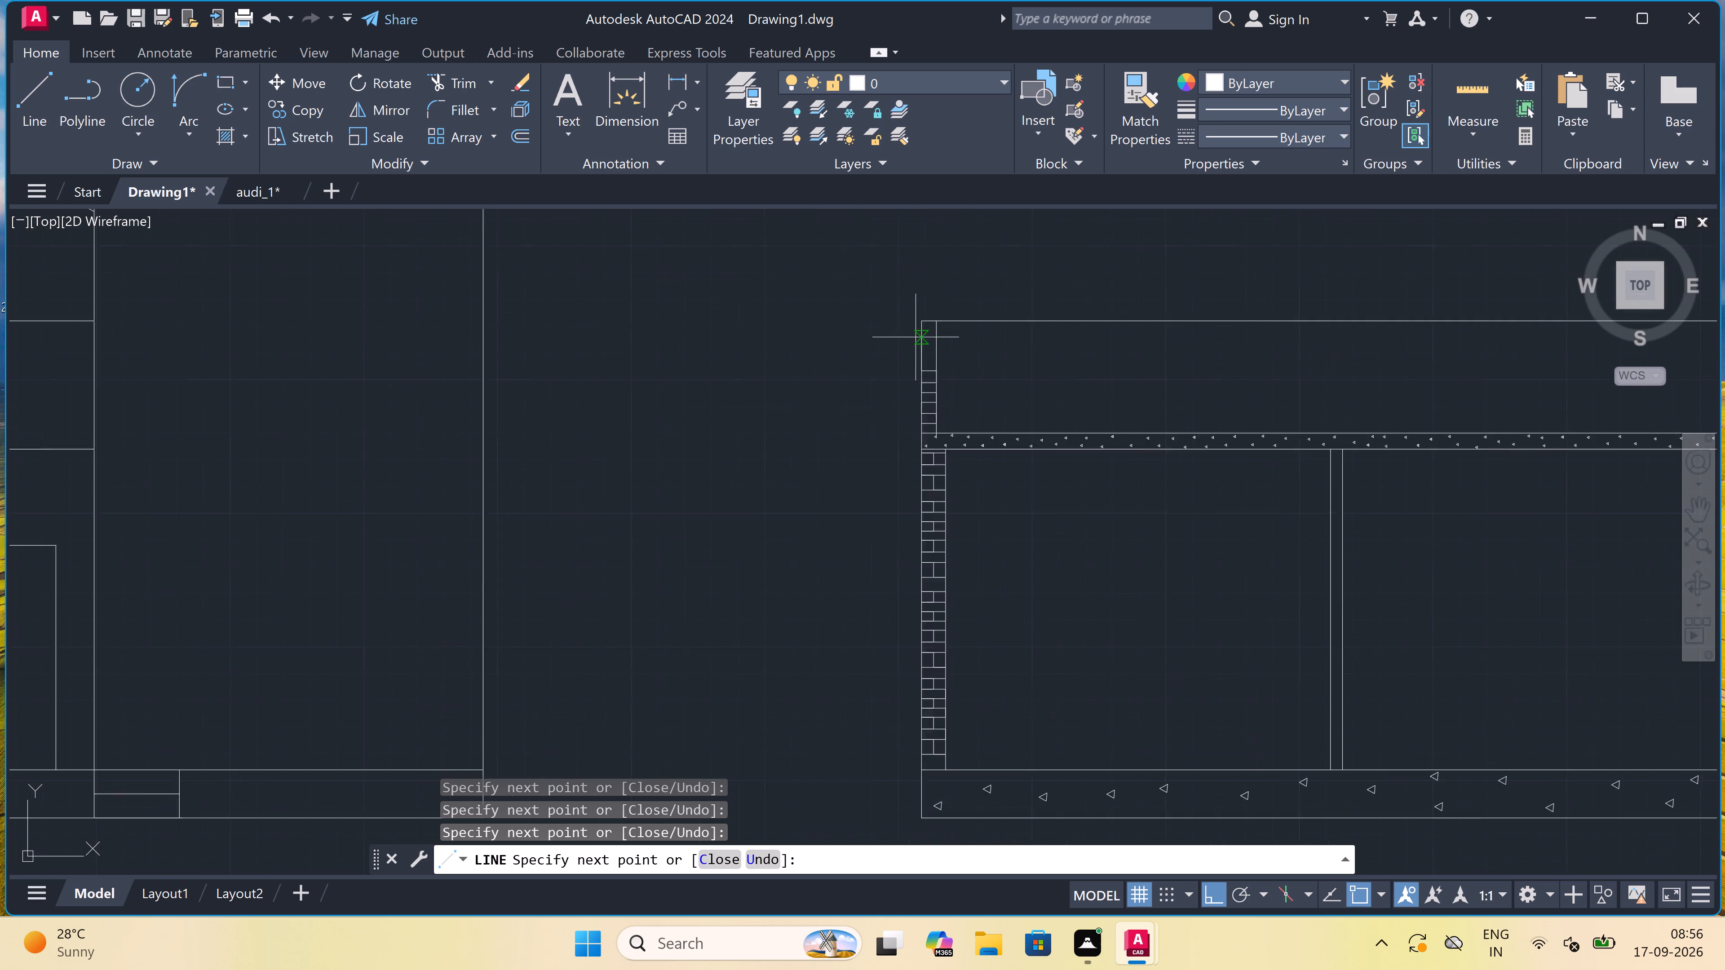
pyautogui.scroll(2, 931, 375)
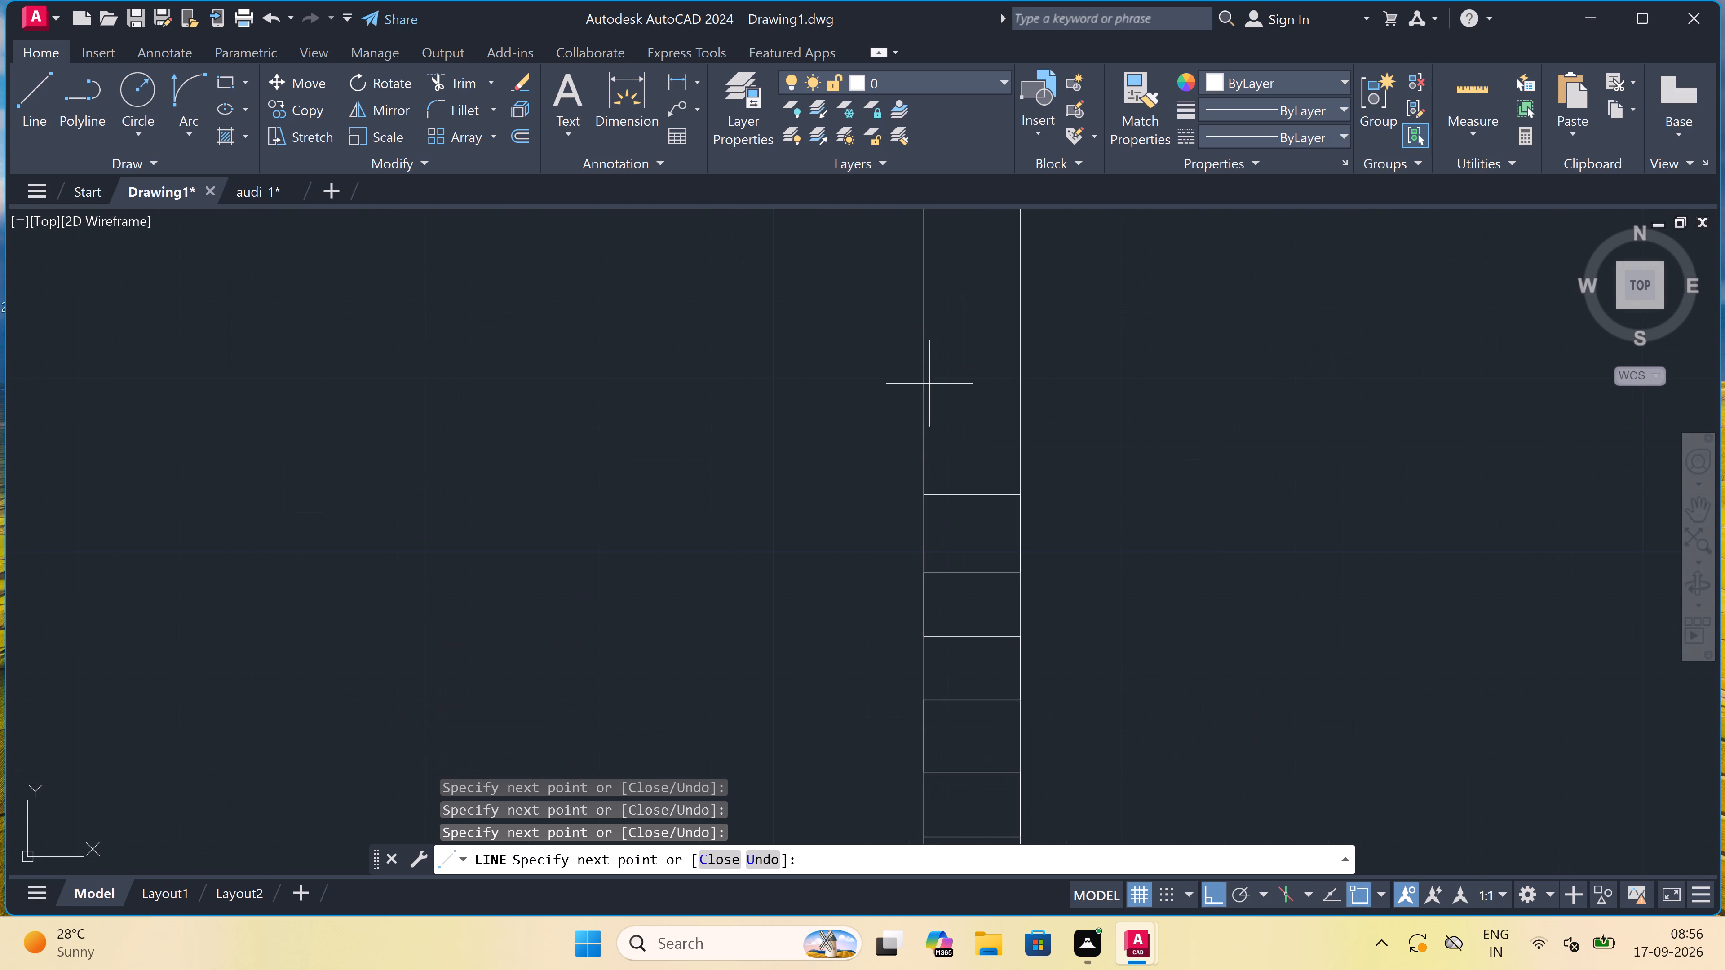
pyautogui.click(922, 432)
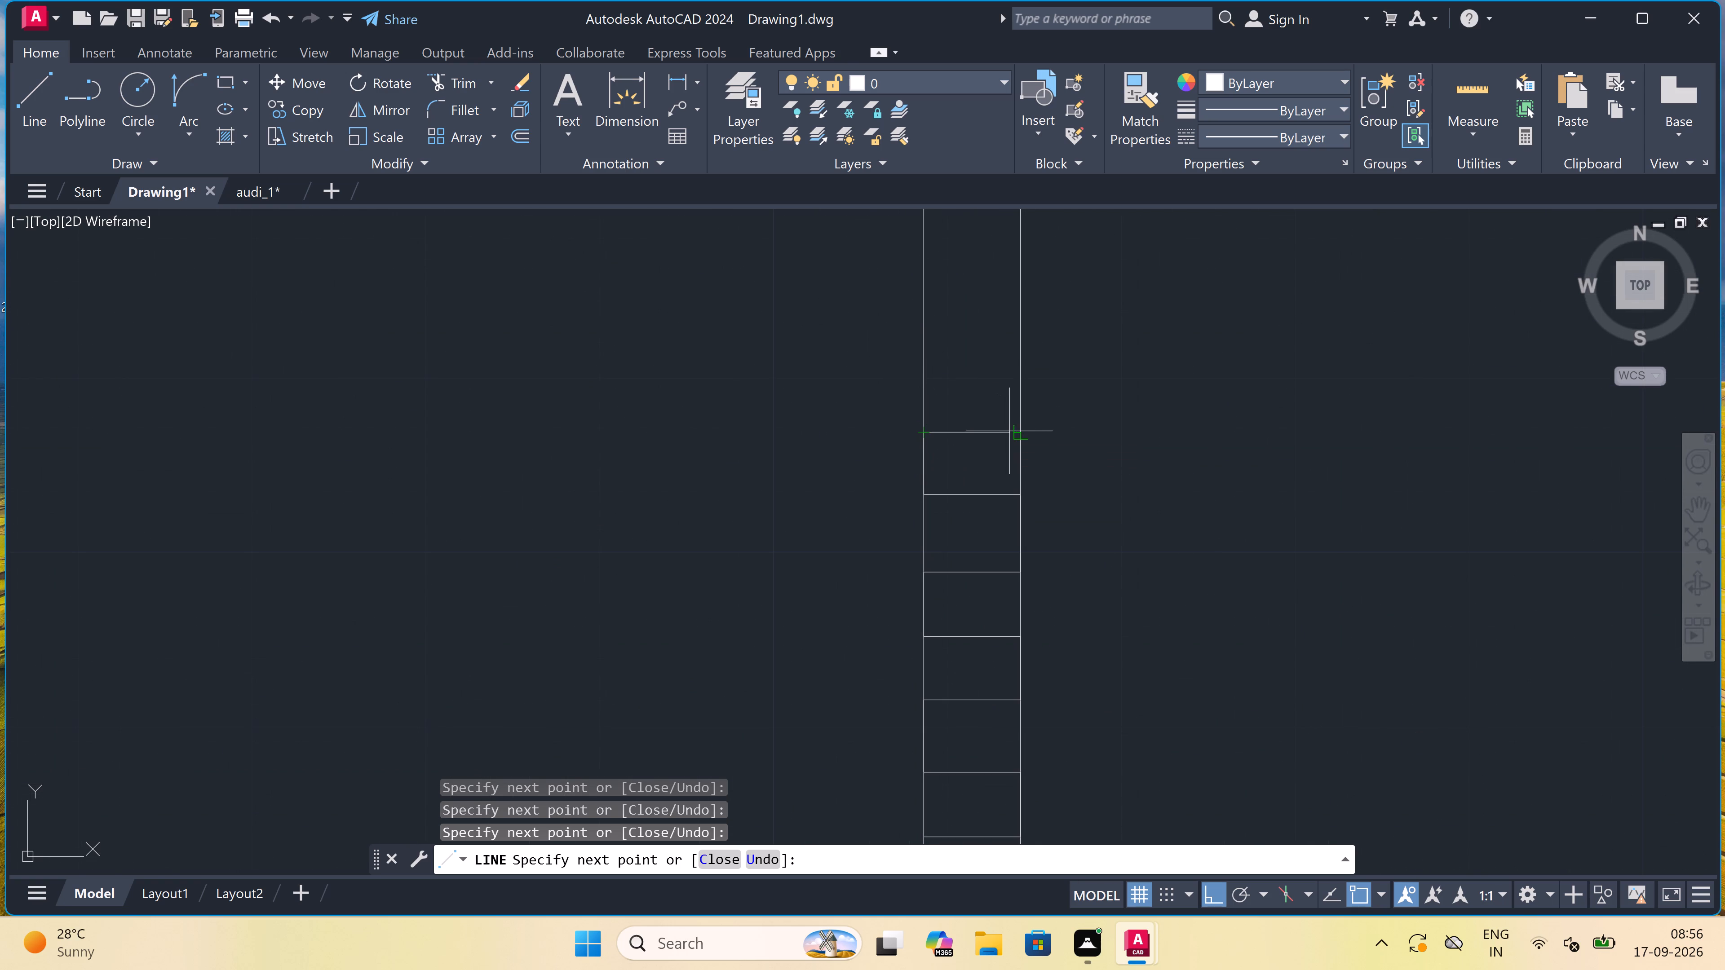
pyautogui.click(1014, 431)
pyautogui.scroll(-3, 1017, 431)
pyautogui.scroll(3, 1014, 381)
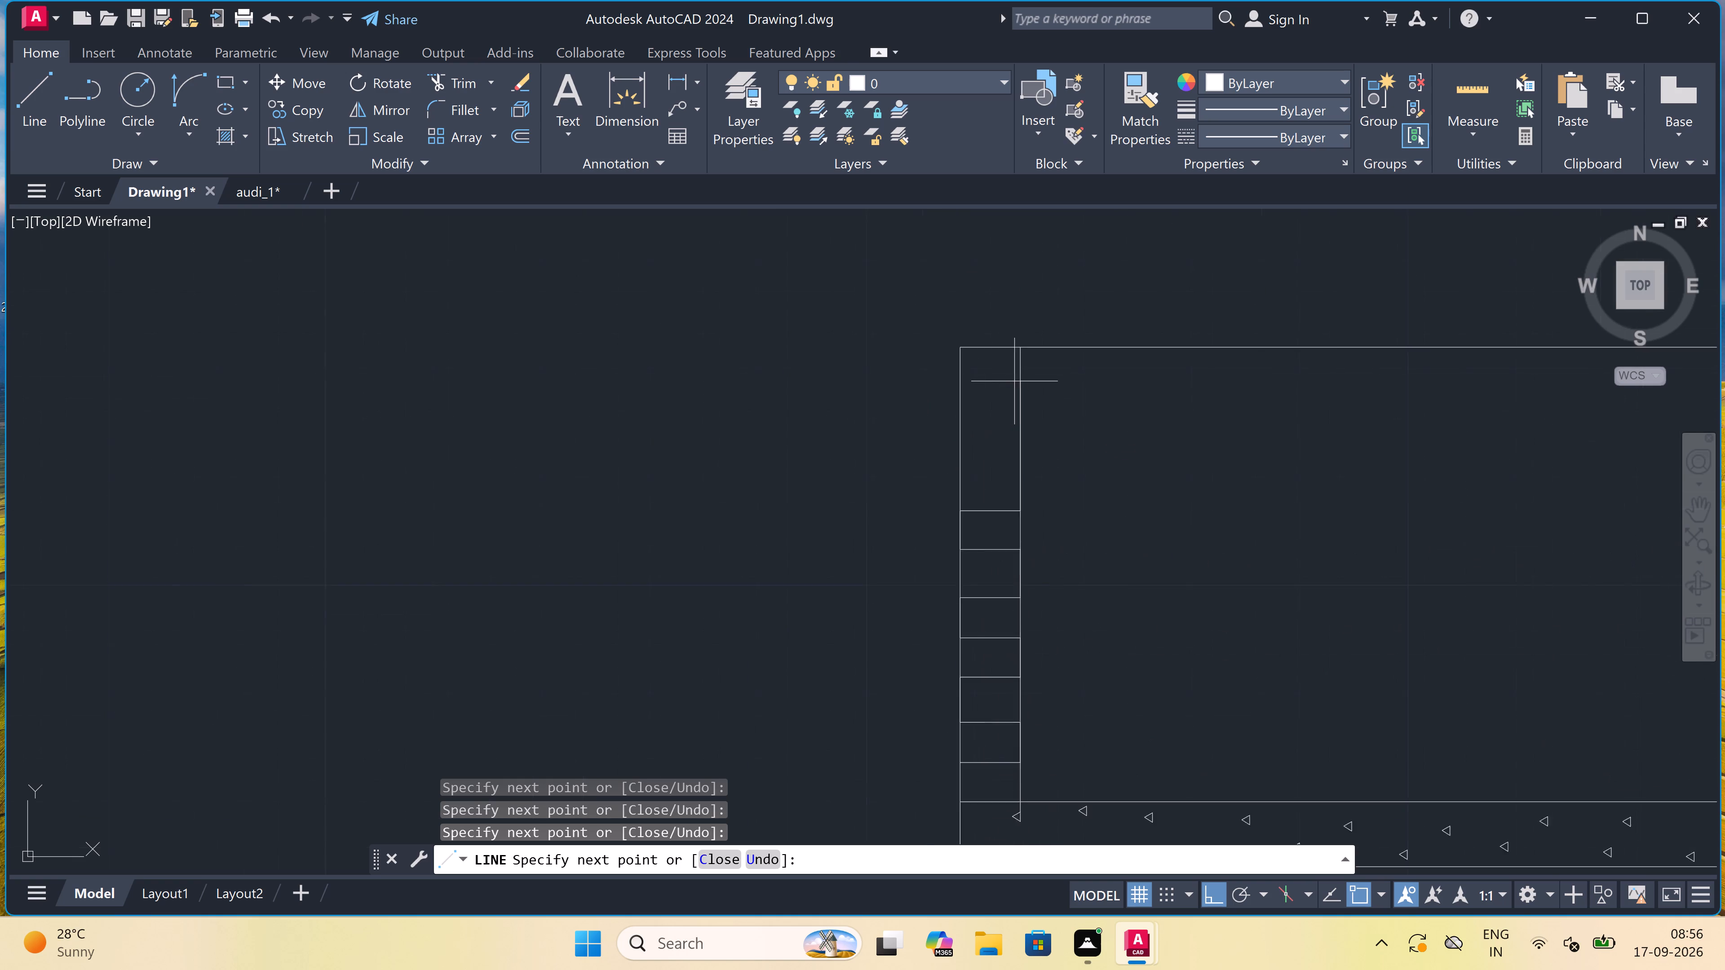
pyautogui.click(1023, 519)
pyautogui.click(925, 525)
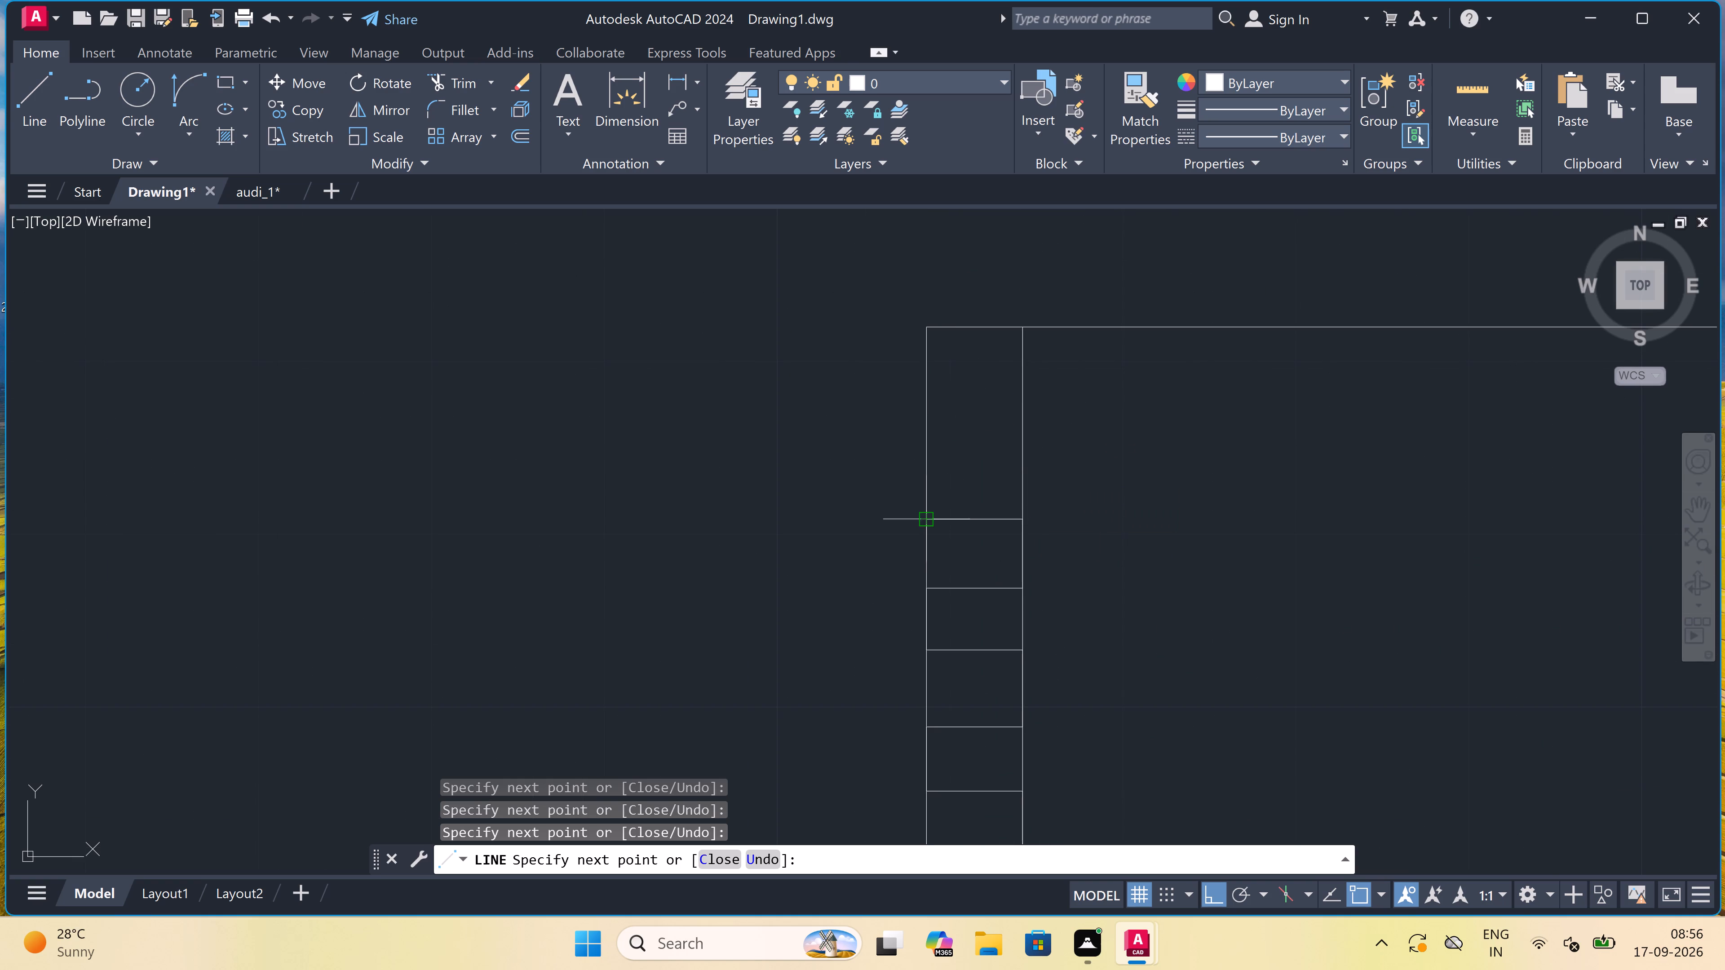
pyautogui.click(929, 450)
pyautogui.click(1027, 449)
pyautogui.click(1018, 385)
pyautogui.click(930, 381)
pyautogui.press('Escape')
# Draw four horizontal brick course lines, as one continuous zigzag, across the base of section AA's right parapet wall, starting just above the slab.
pyautogui.scroll(-8, 883, 317)
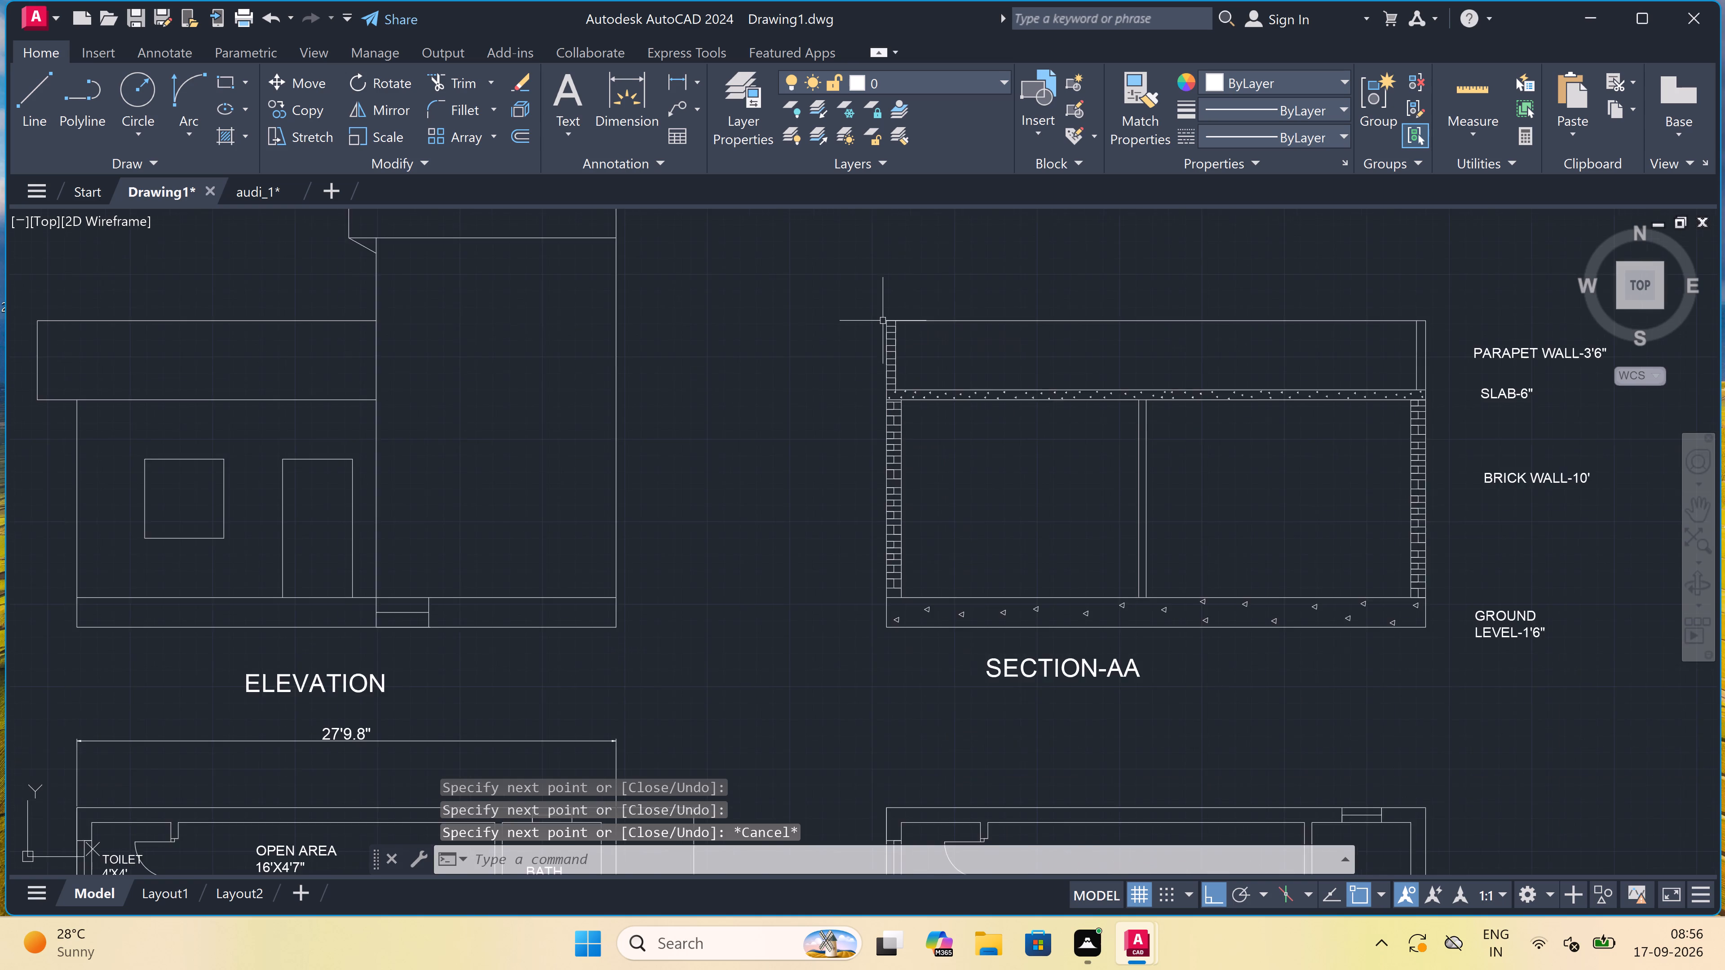
pyautogui.scroll(3, 1084, 321)
pyautogui.scroll(1, 1139, 359)
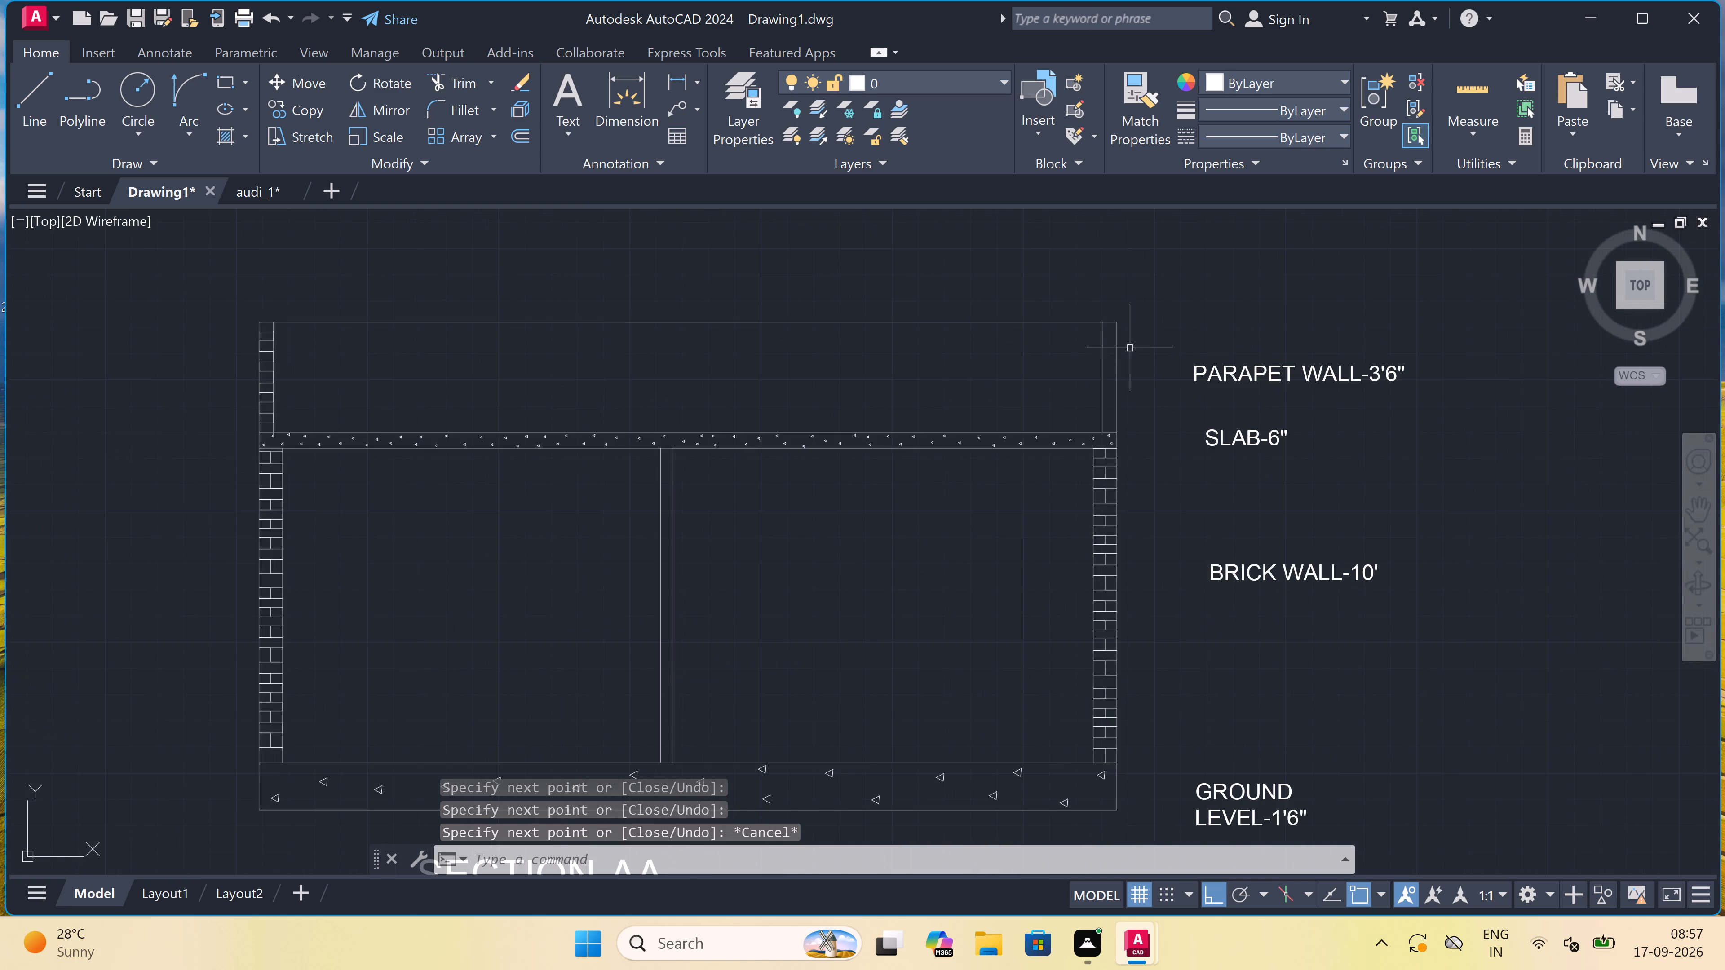
pyautogui.scroll(2, 1139, 359)
pyautogui.press('space')
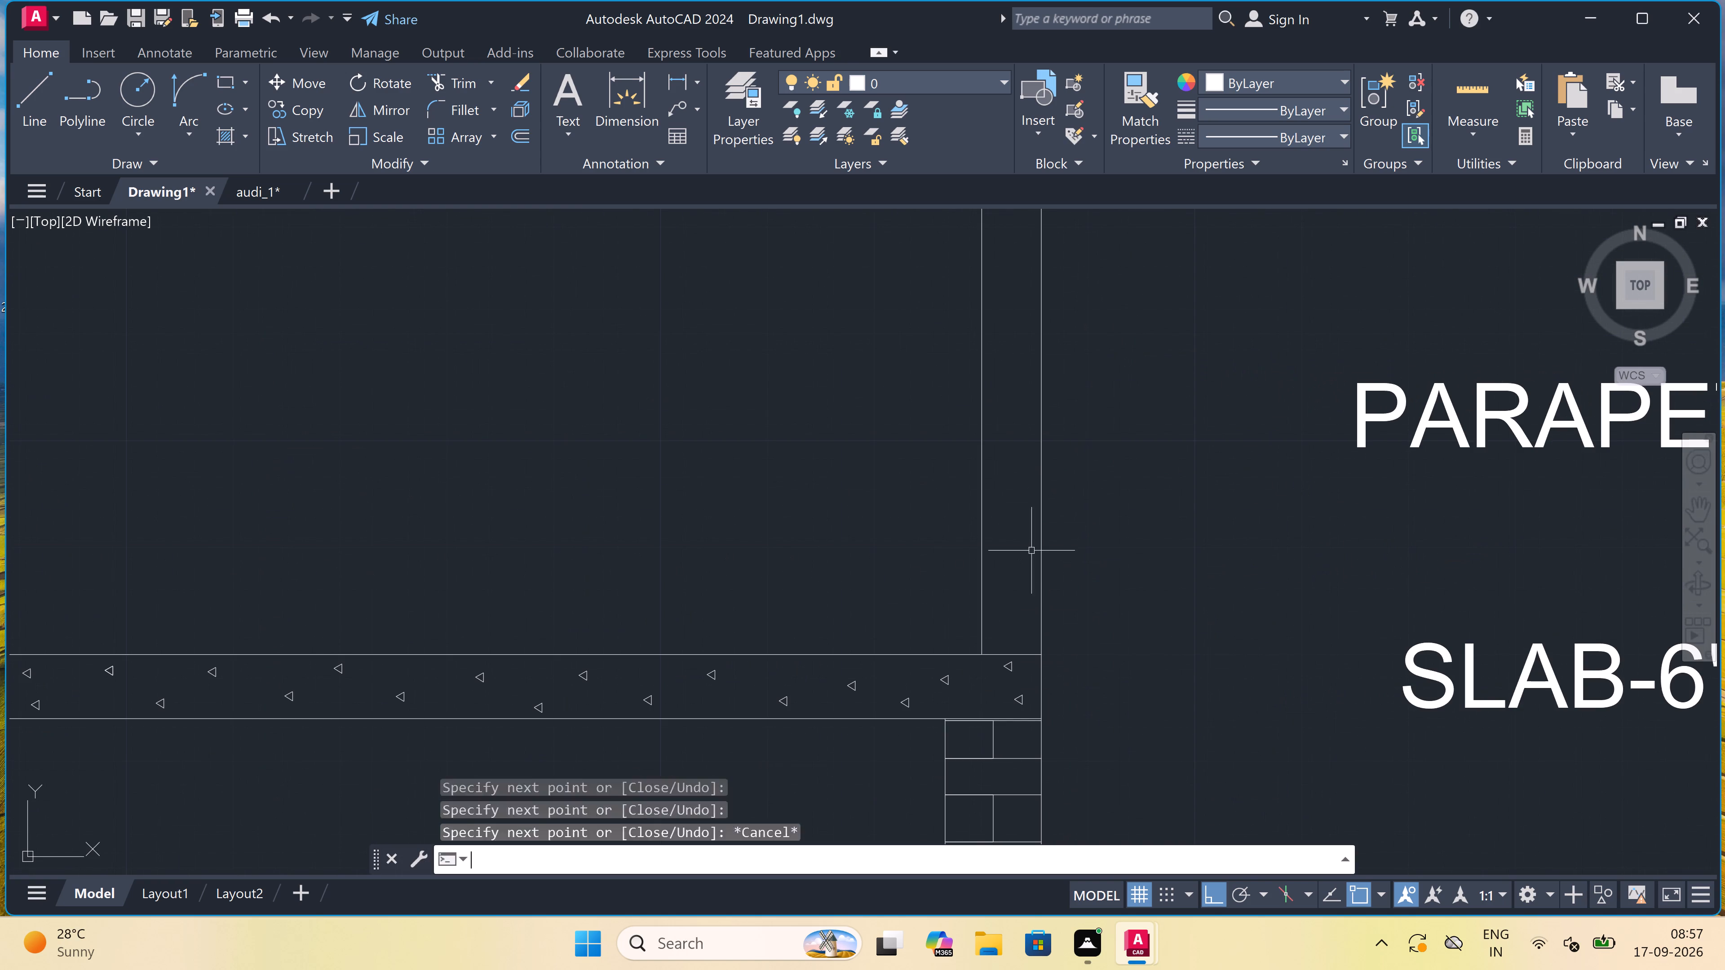
pyautogui.click(982, 611)
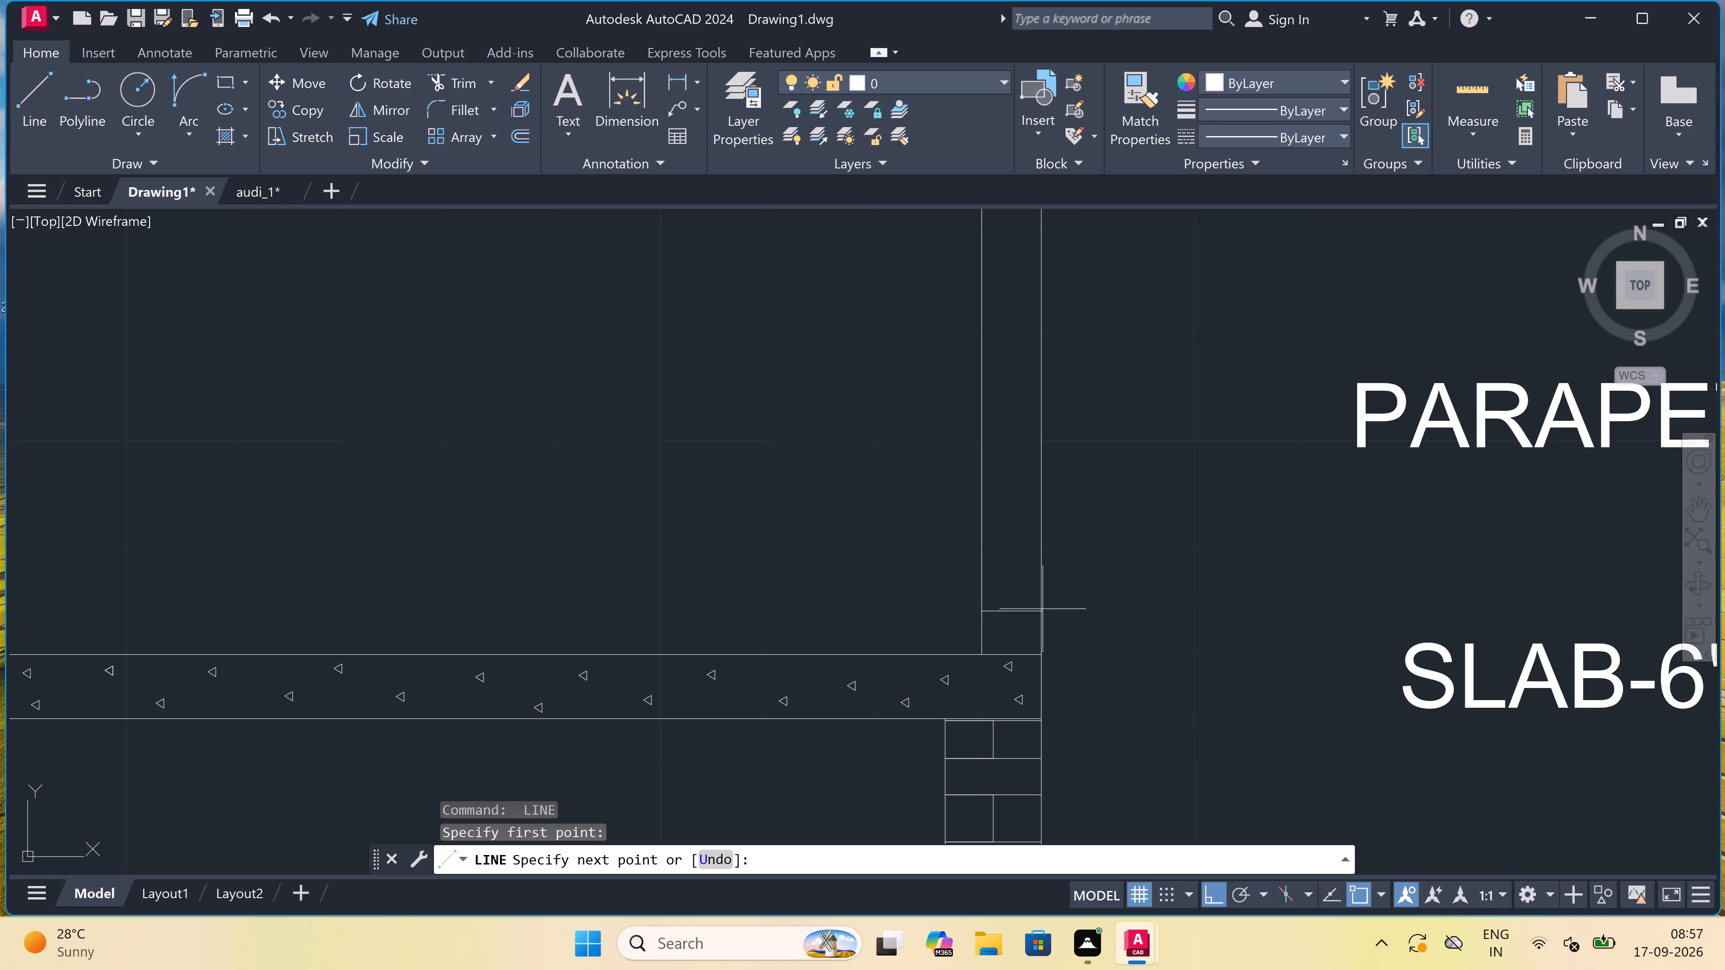
pyautogui.doubleClick(1041, 613)
pyautogui.click(1038, 563)
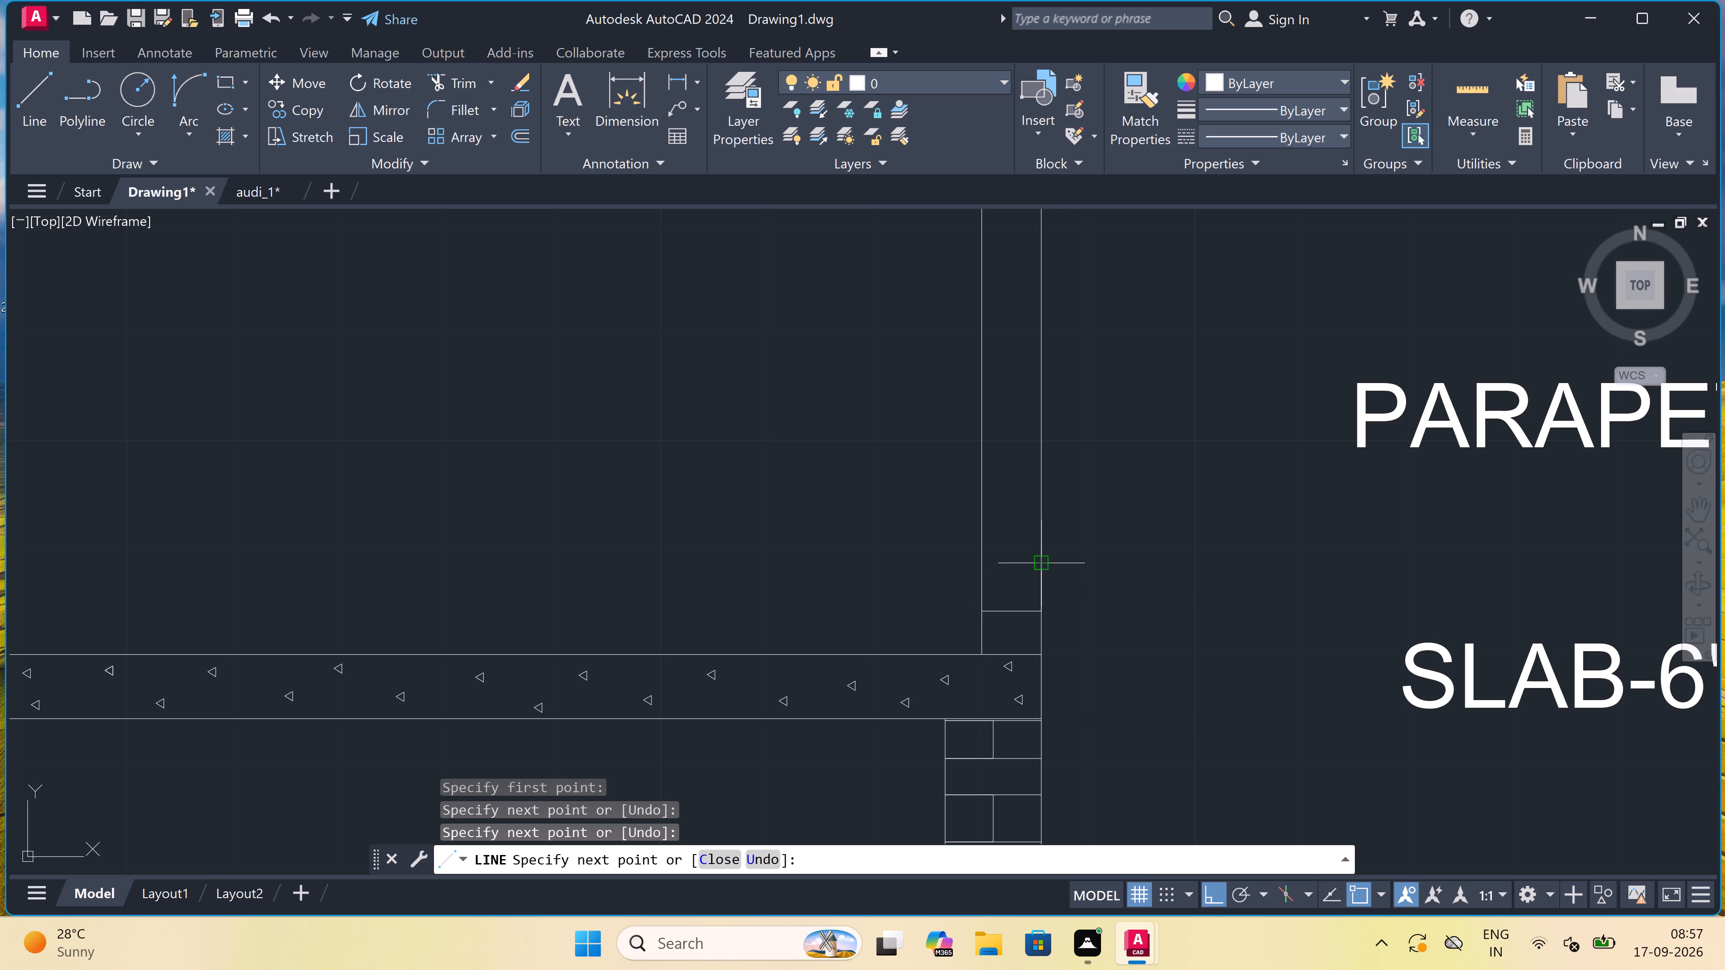
pyautogui.click(975, 565)
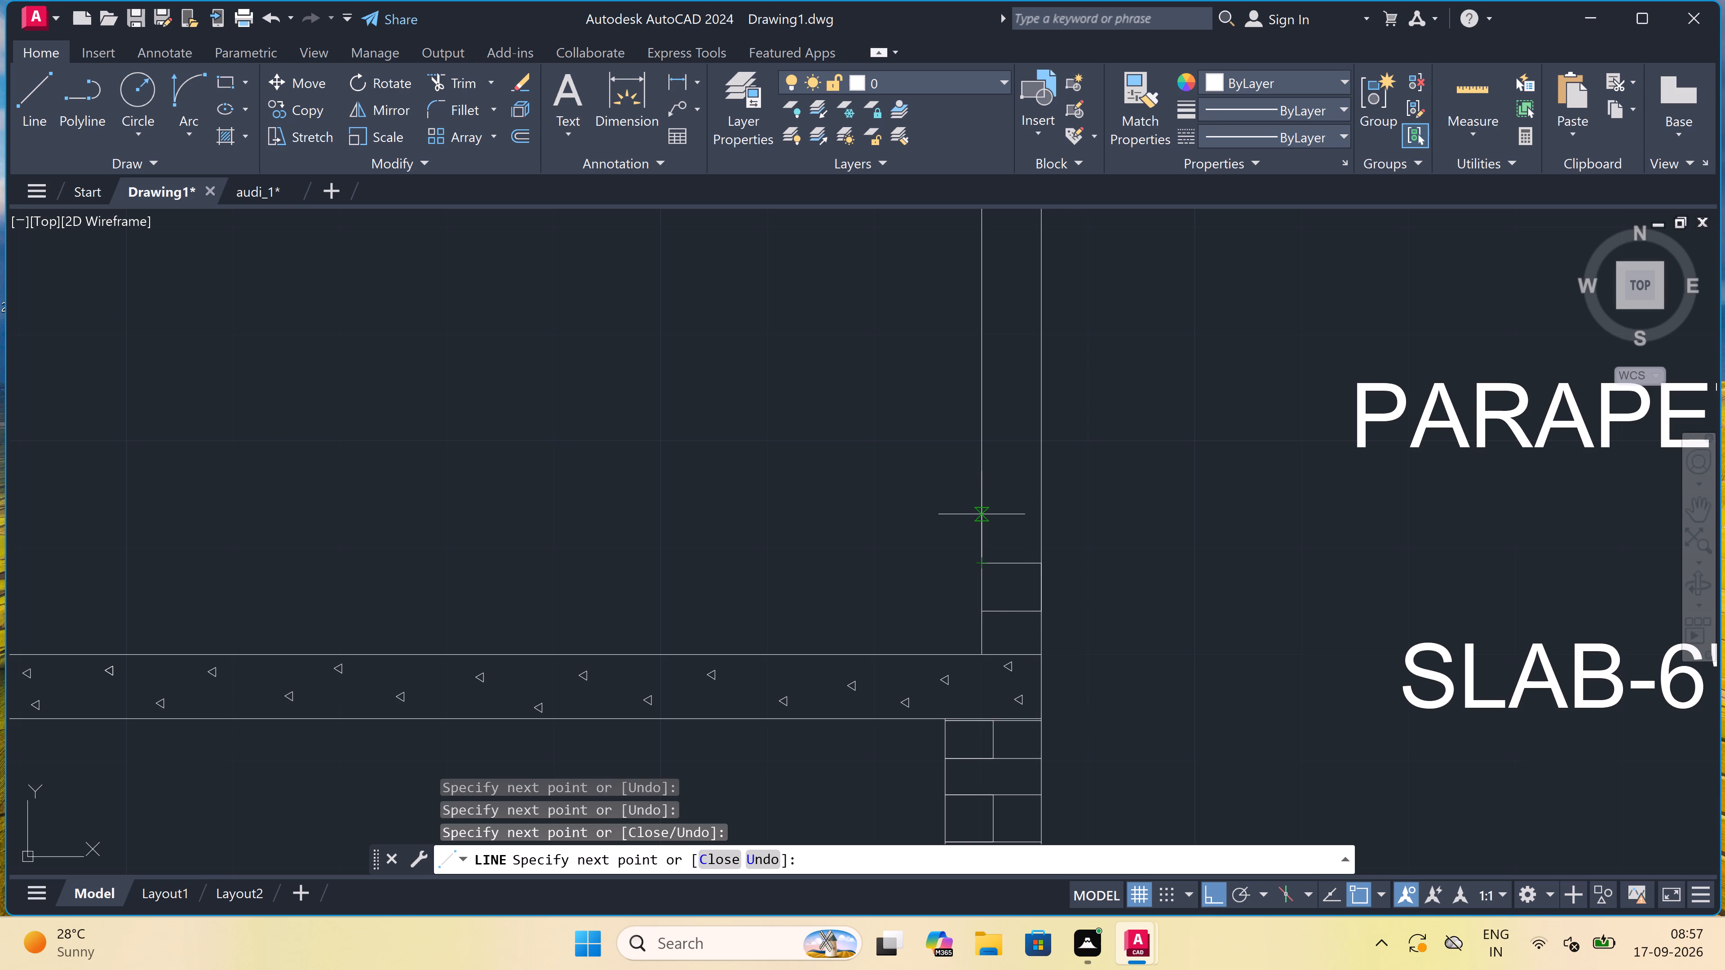
pyautogui.click(977, 506)
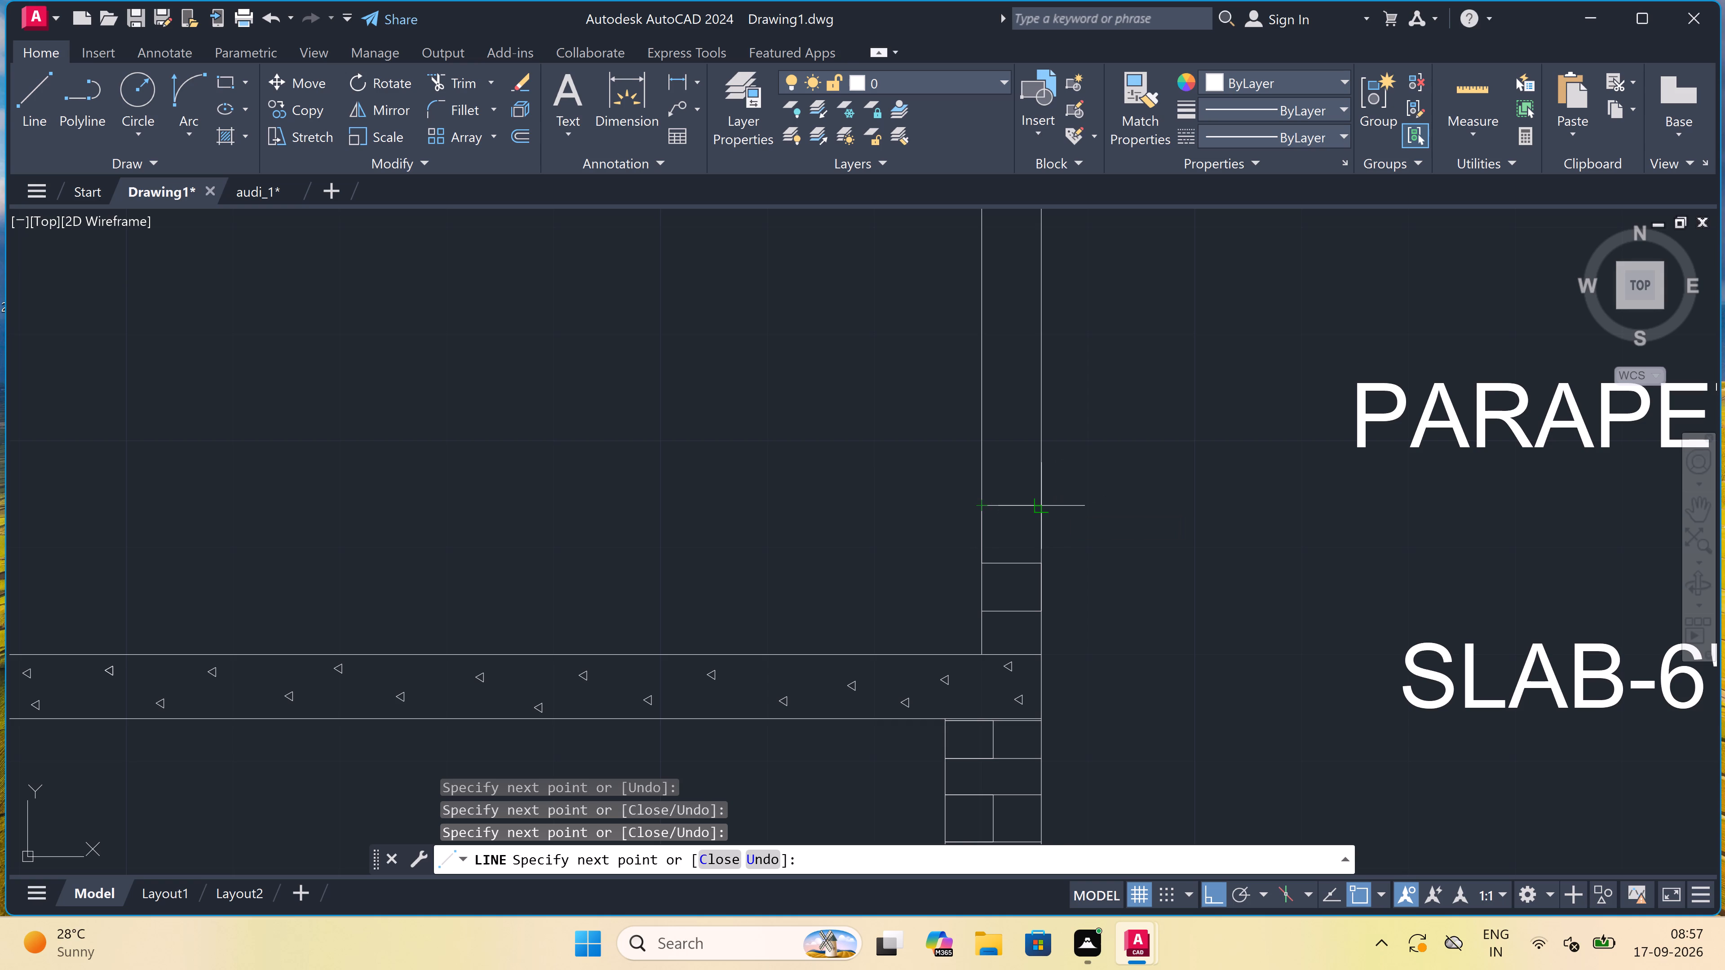
pyautogui.hotkey('ctrl', 'z')
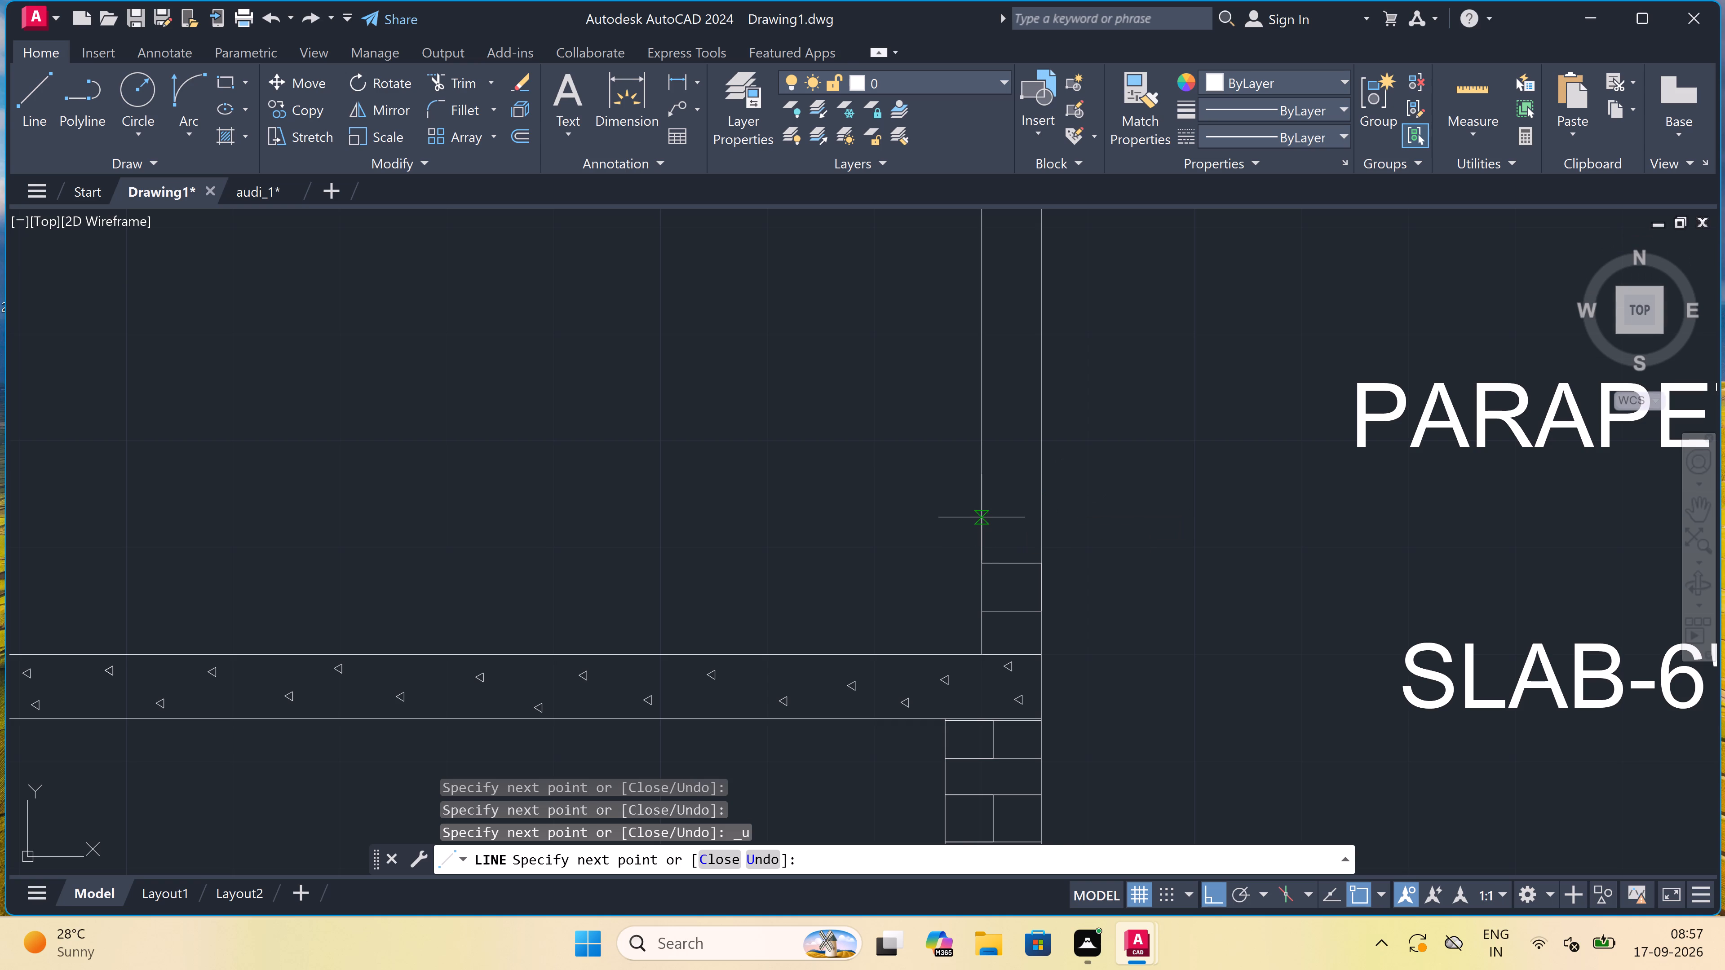
pyautogui.click(981, 512)
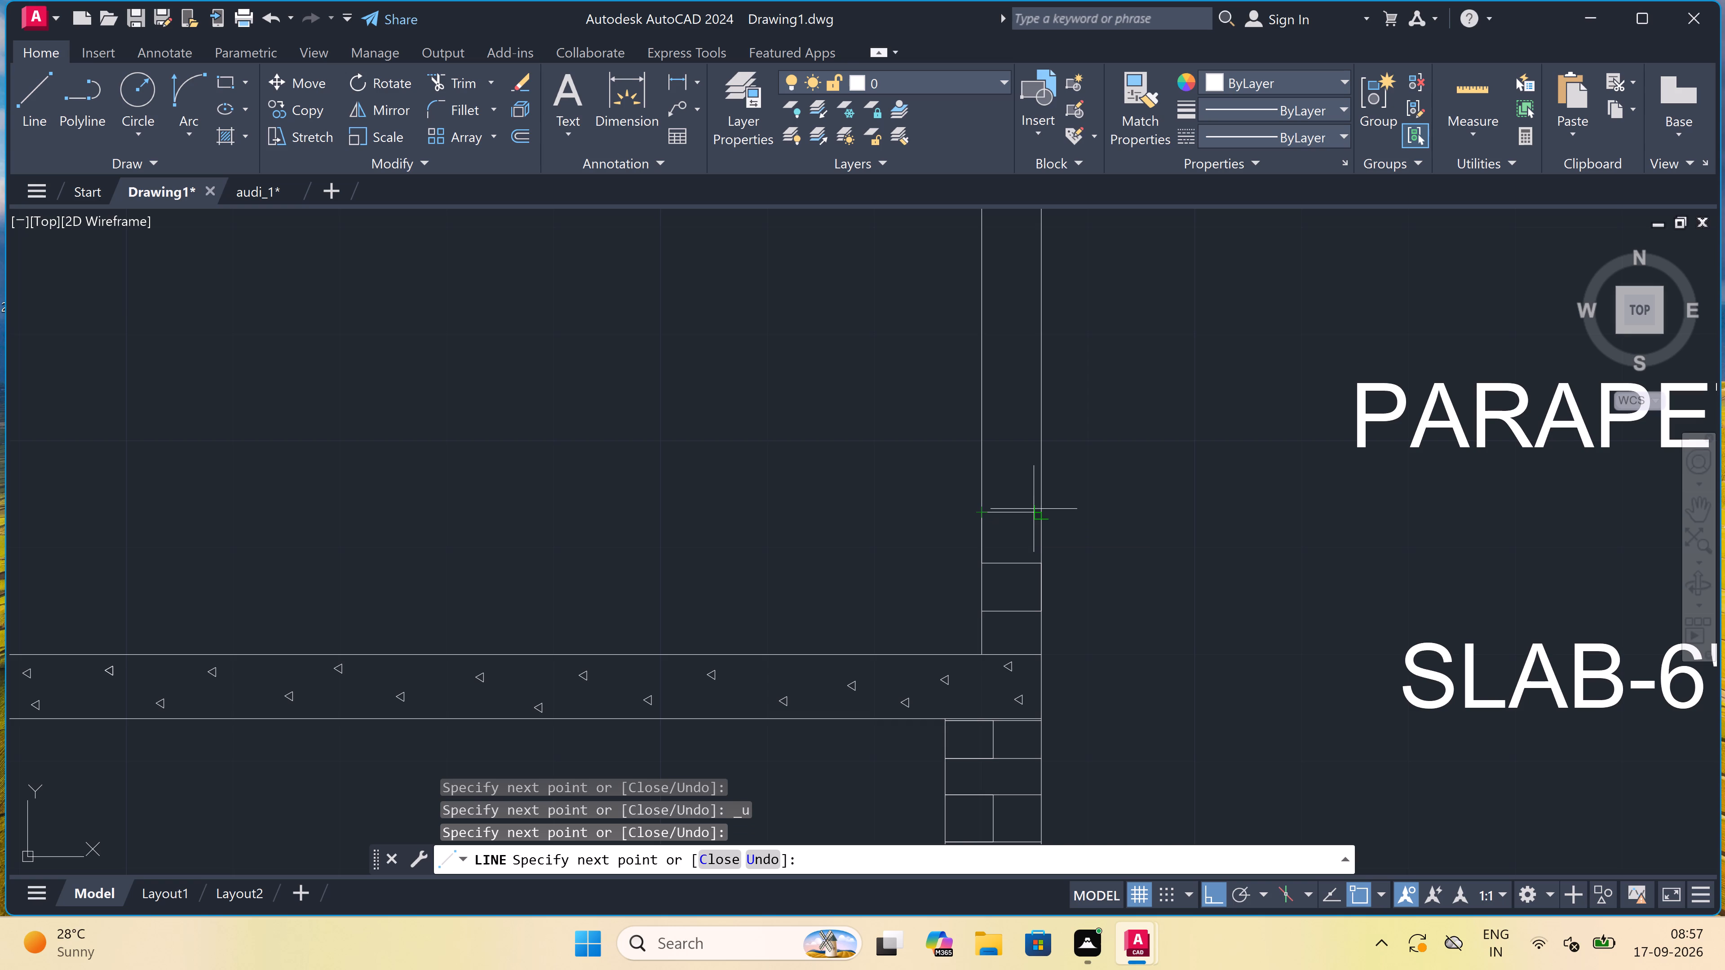
pyautogui.click(1038, 509)
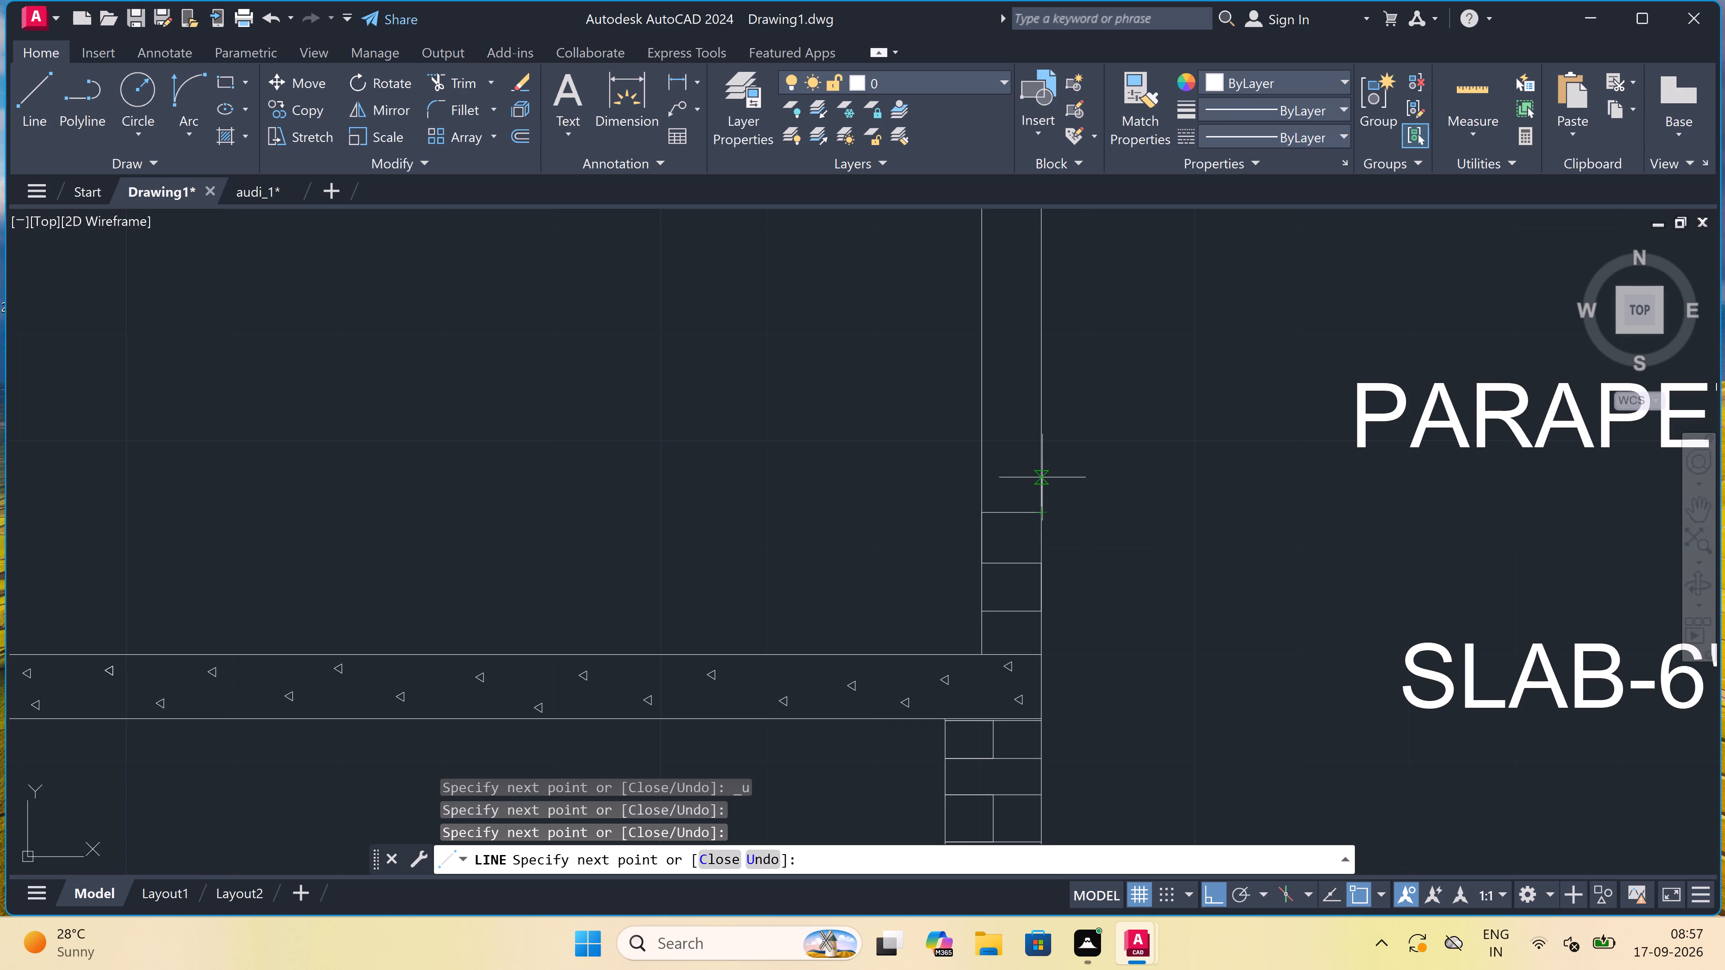
pyautogui.click(1044, 467)
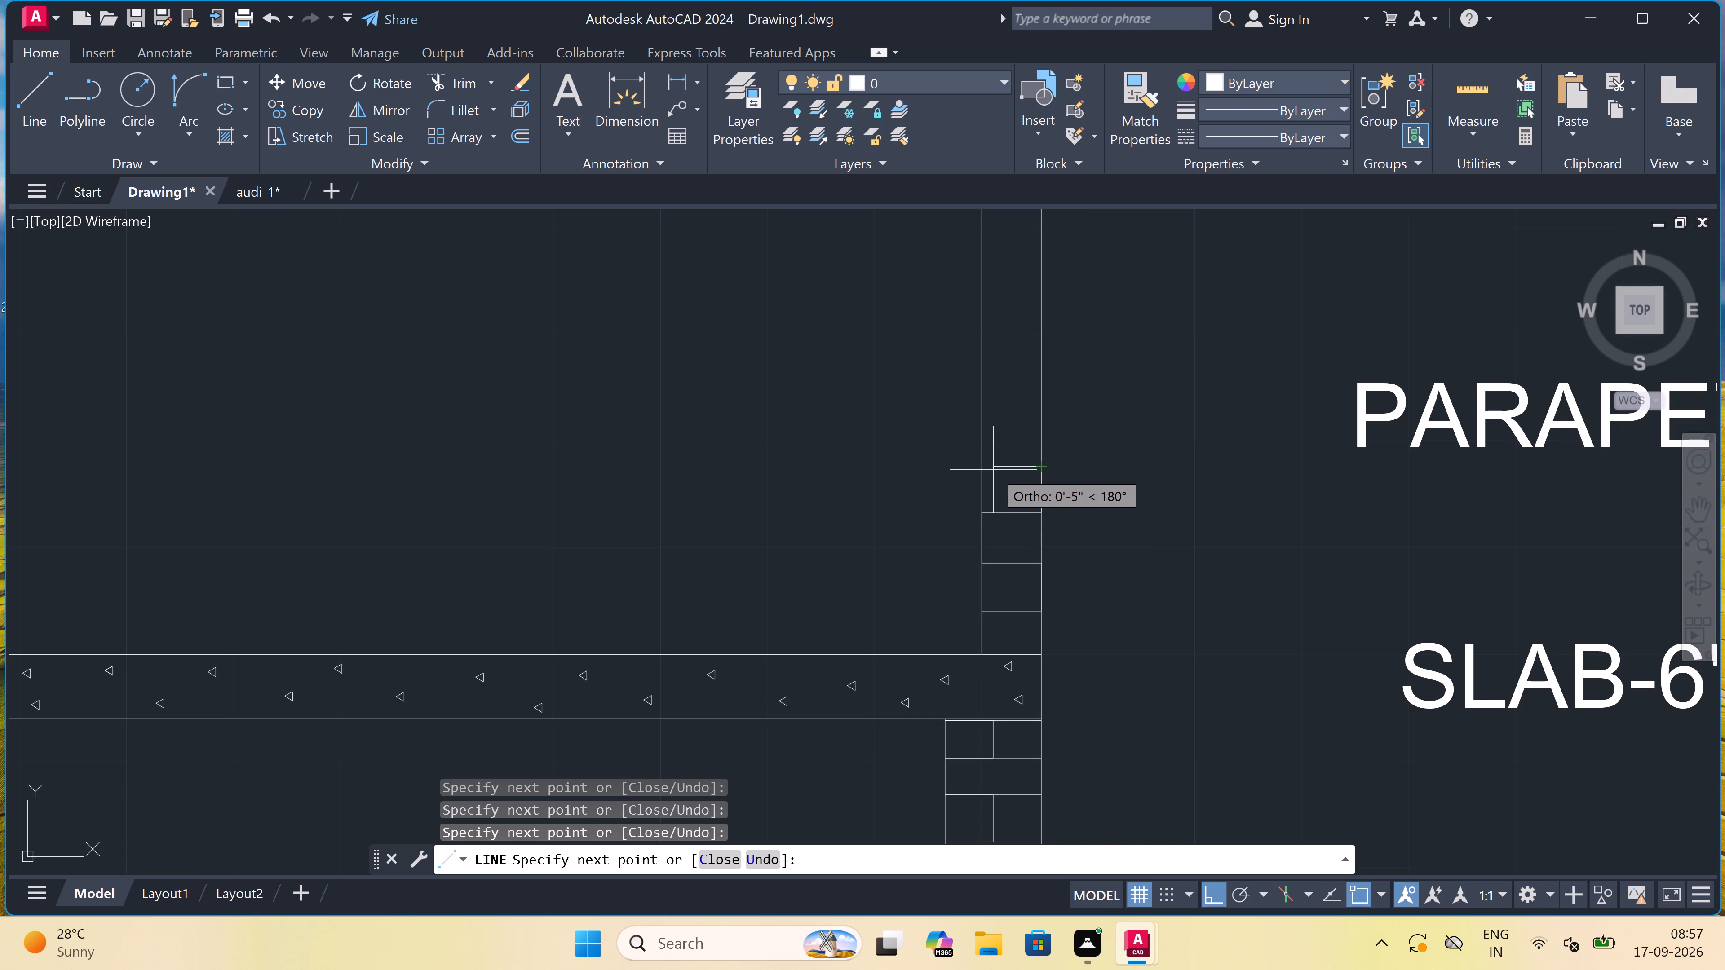
pyautogui.click(987, 466)
# Continue the zigzag with two more brick course lines around mid-height of section AA's right parapet wall.
pyautogui.scroll(-3, 987, 462)
pyautogui.scroll(2, 980, 446)
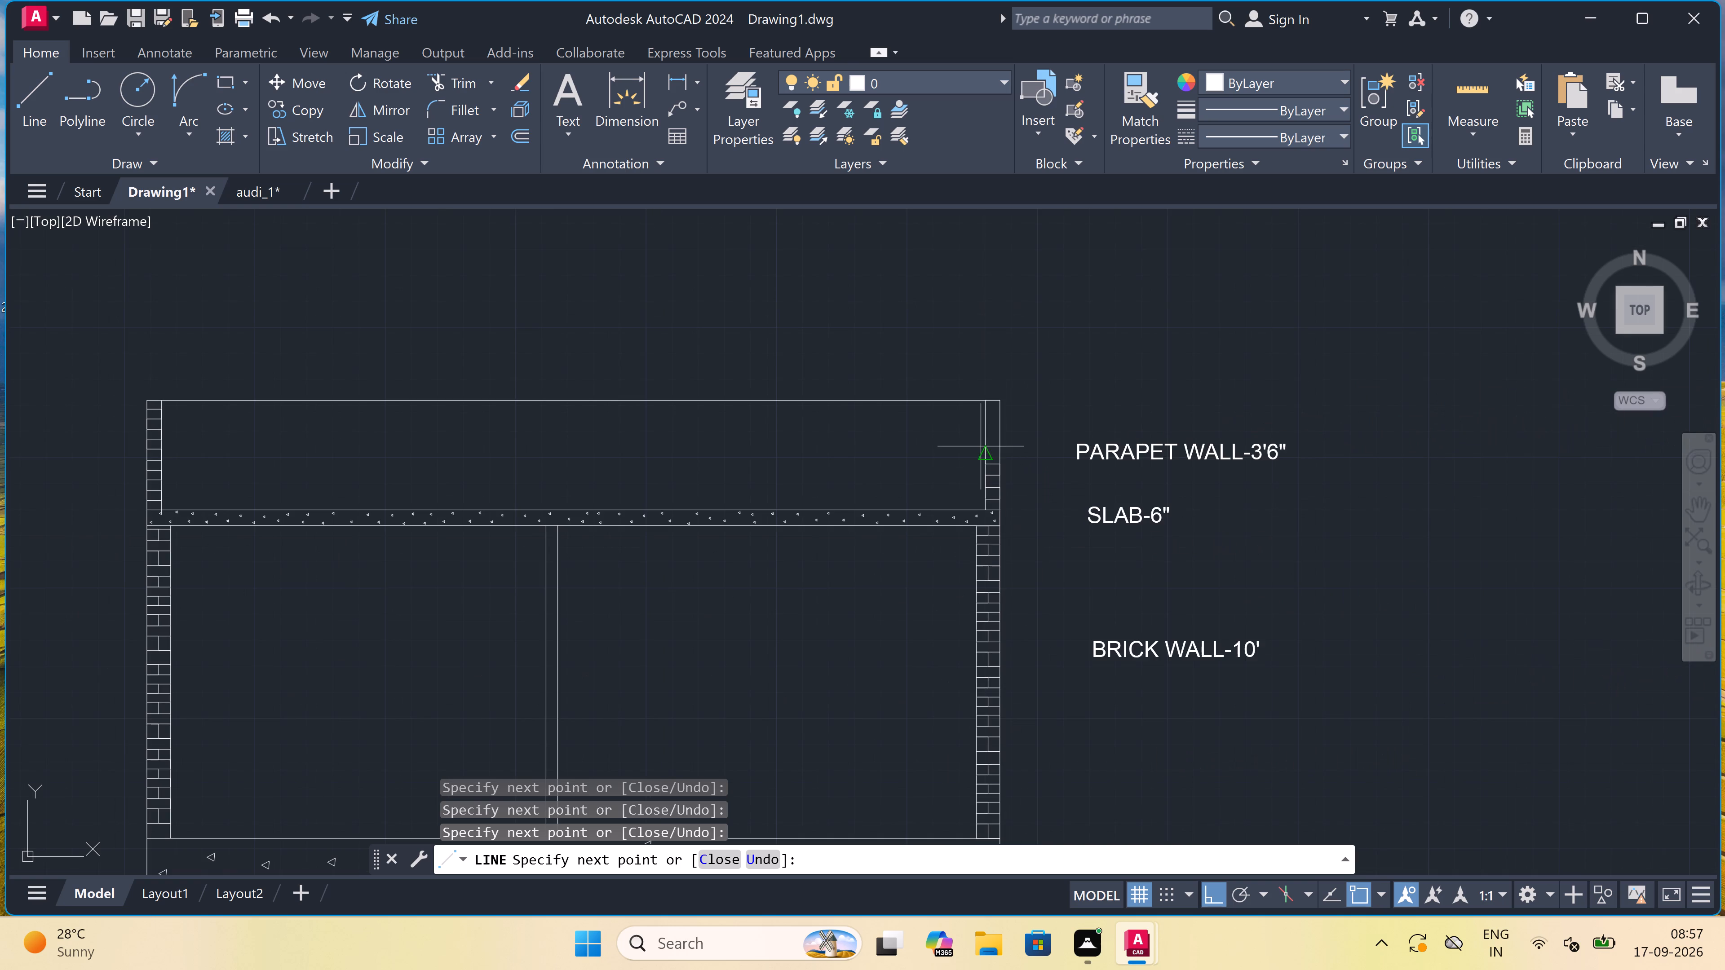
pyautogui.scroll(2, 980, 446)
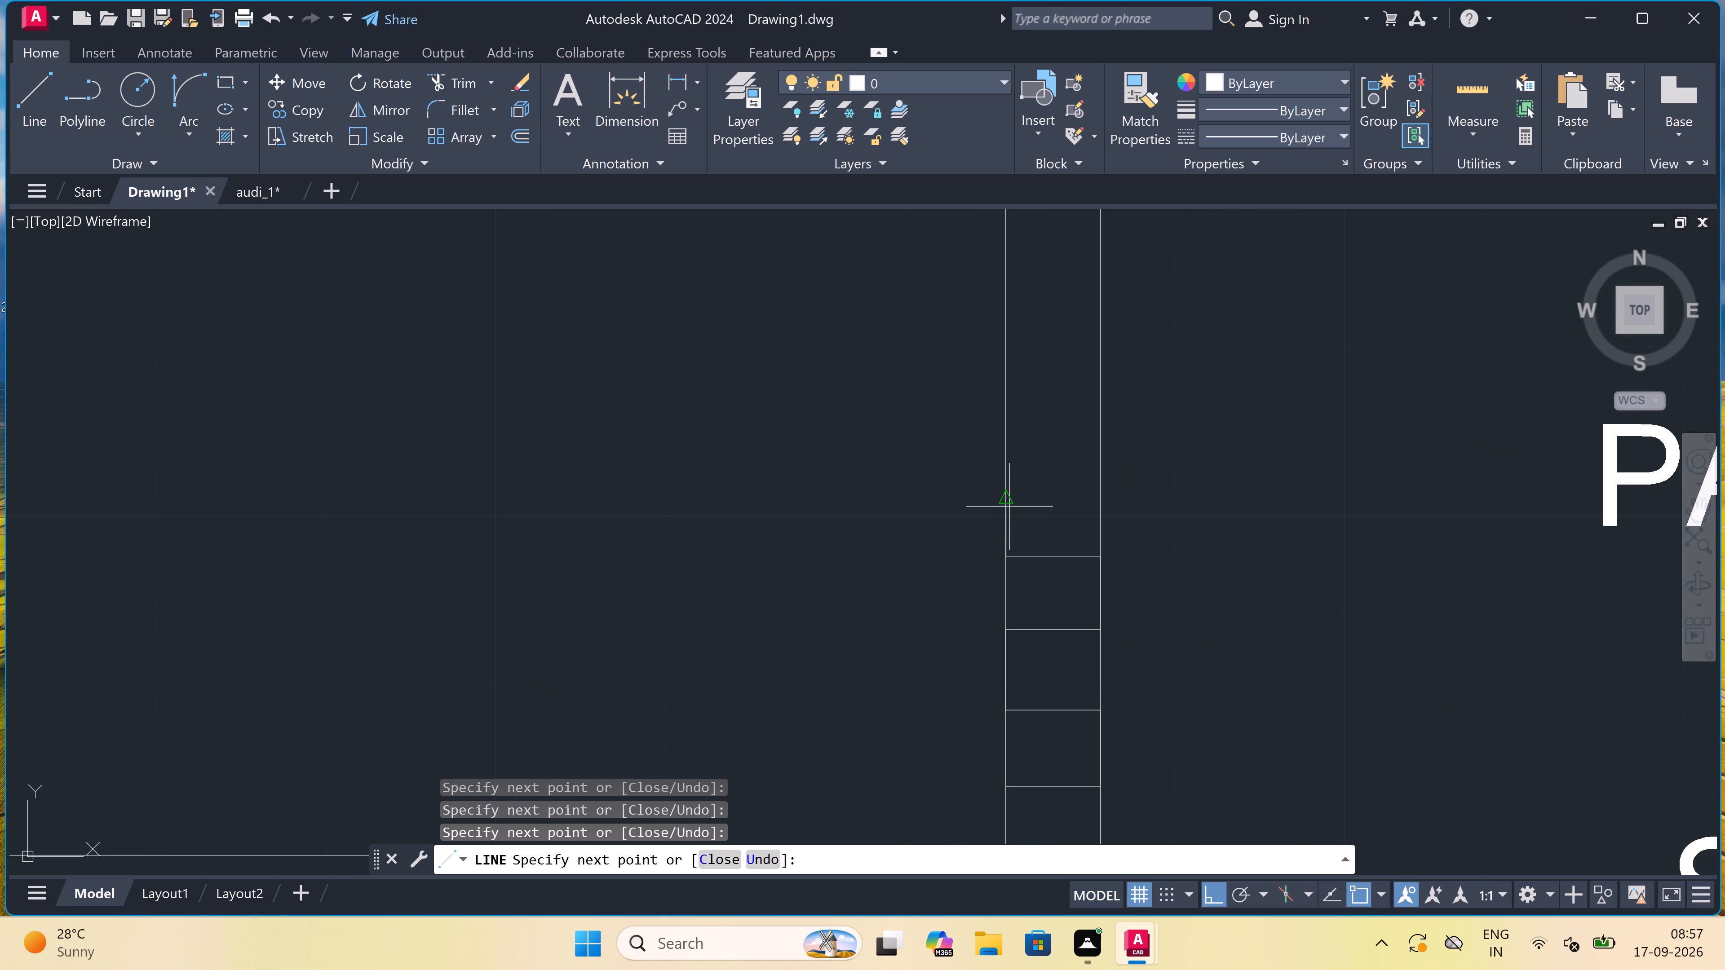
pyautogui.click(1005, 503)
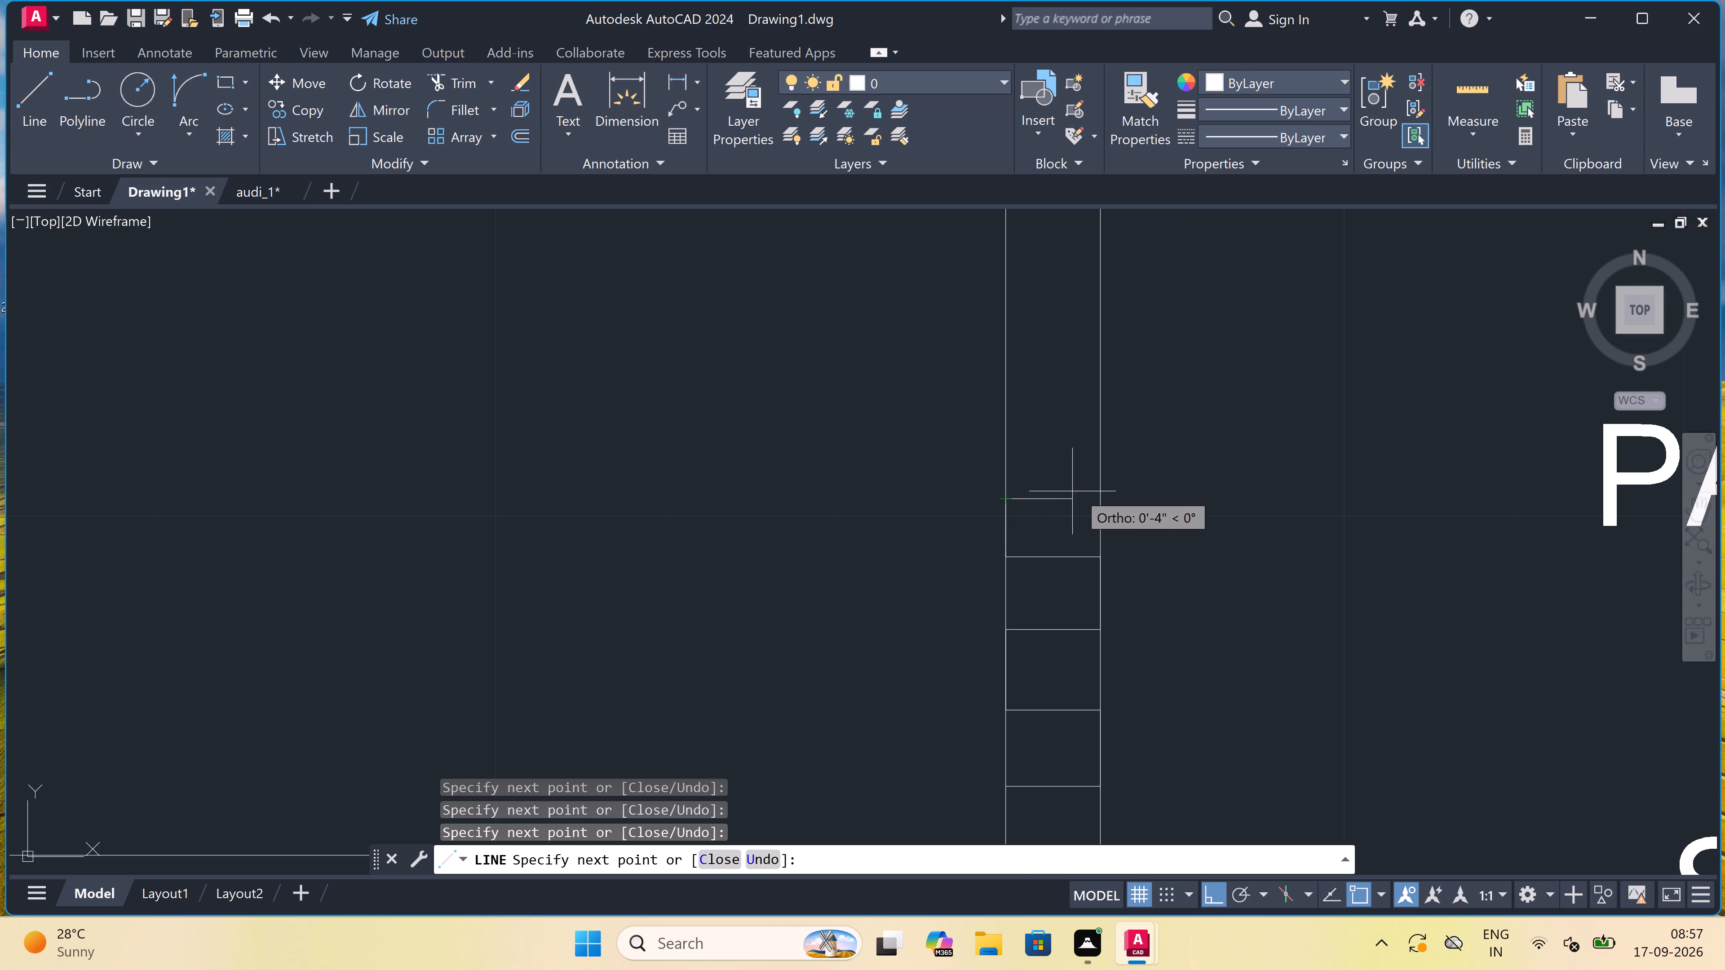
pyautogui.click(1102, 501)
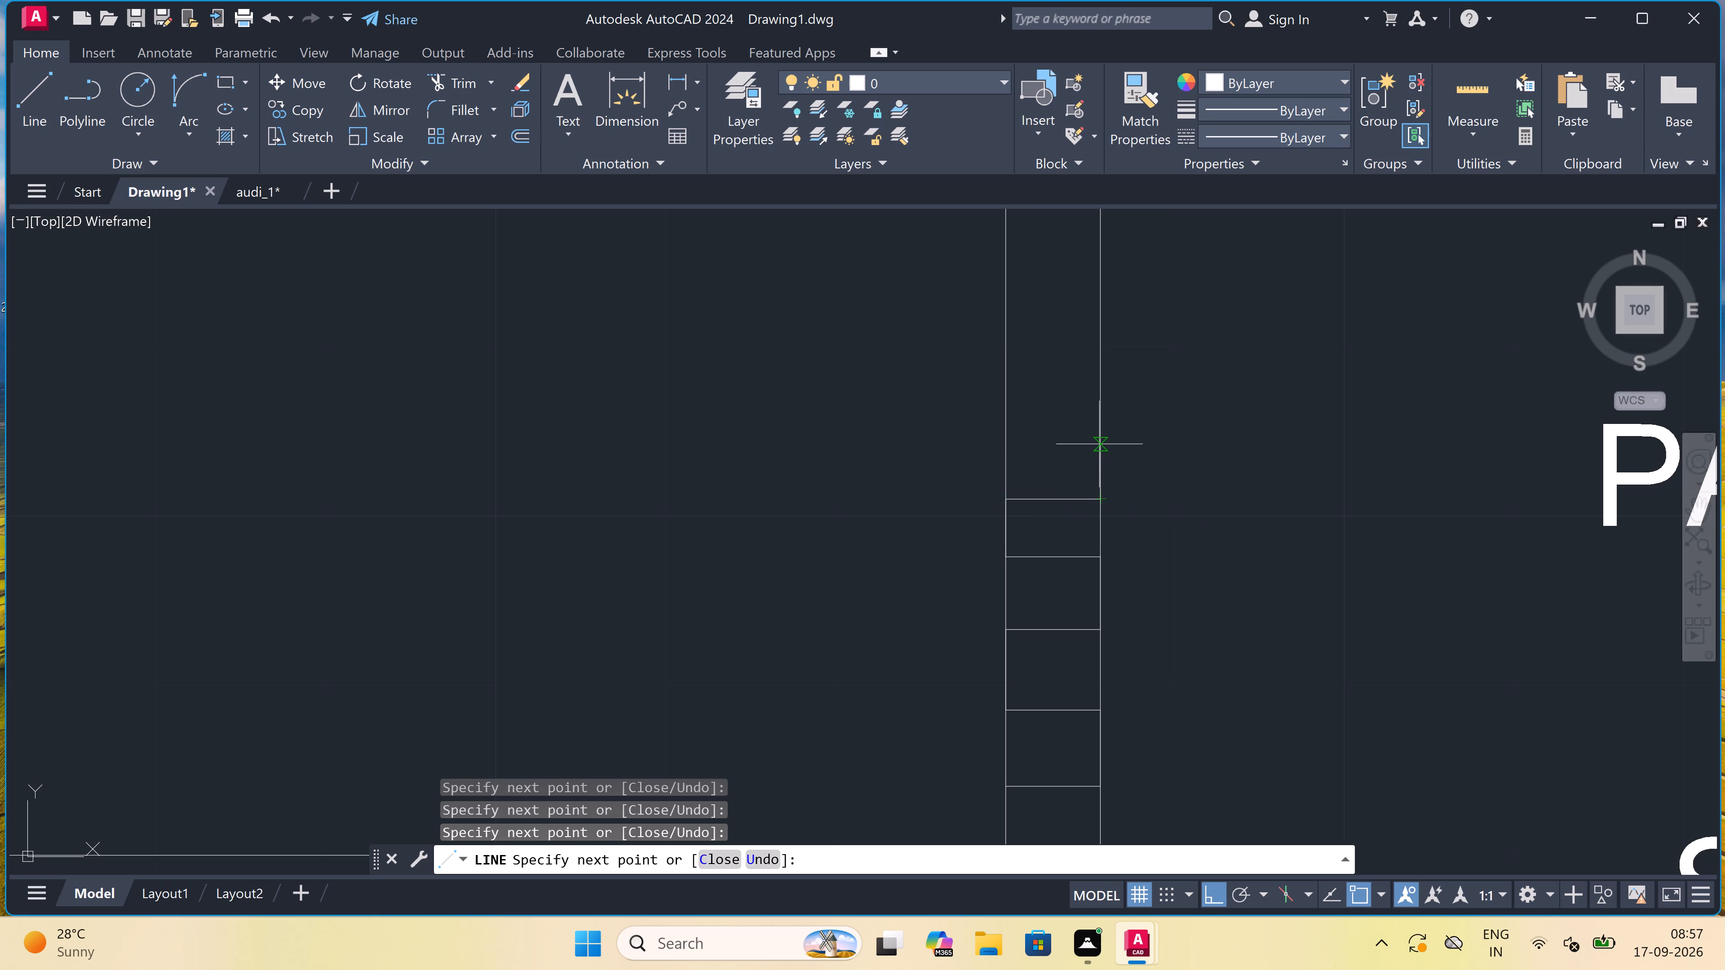
pyautogui.moveTo(1103, 436); pyautogui.dragTo(1107, 434)
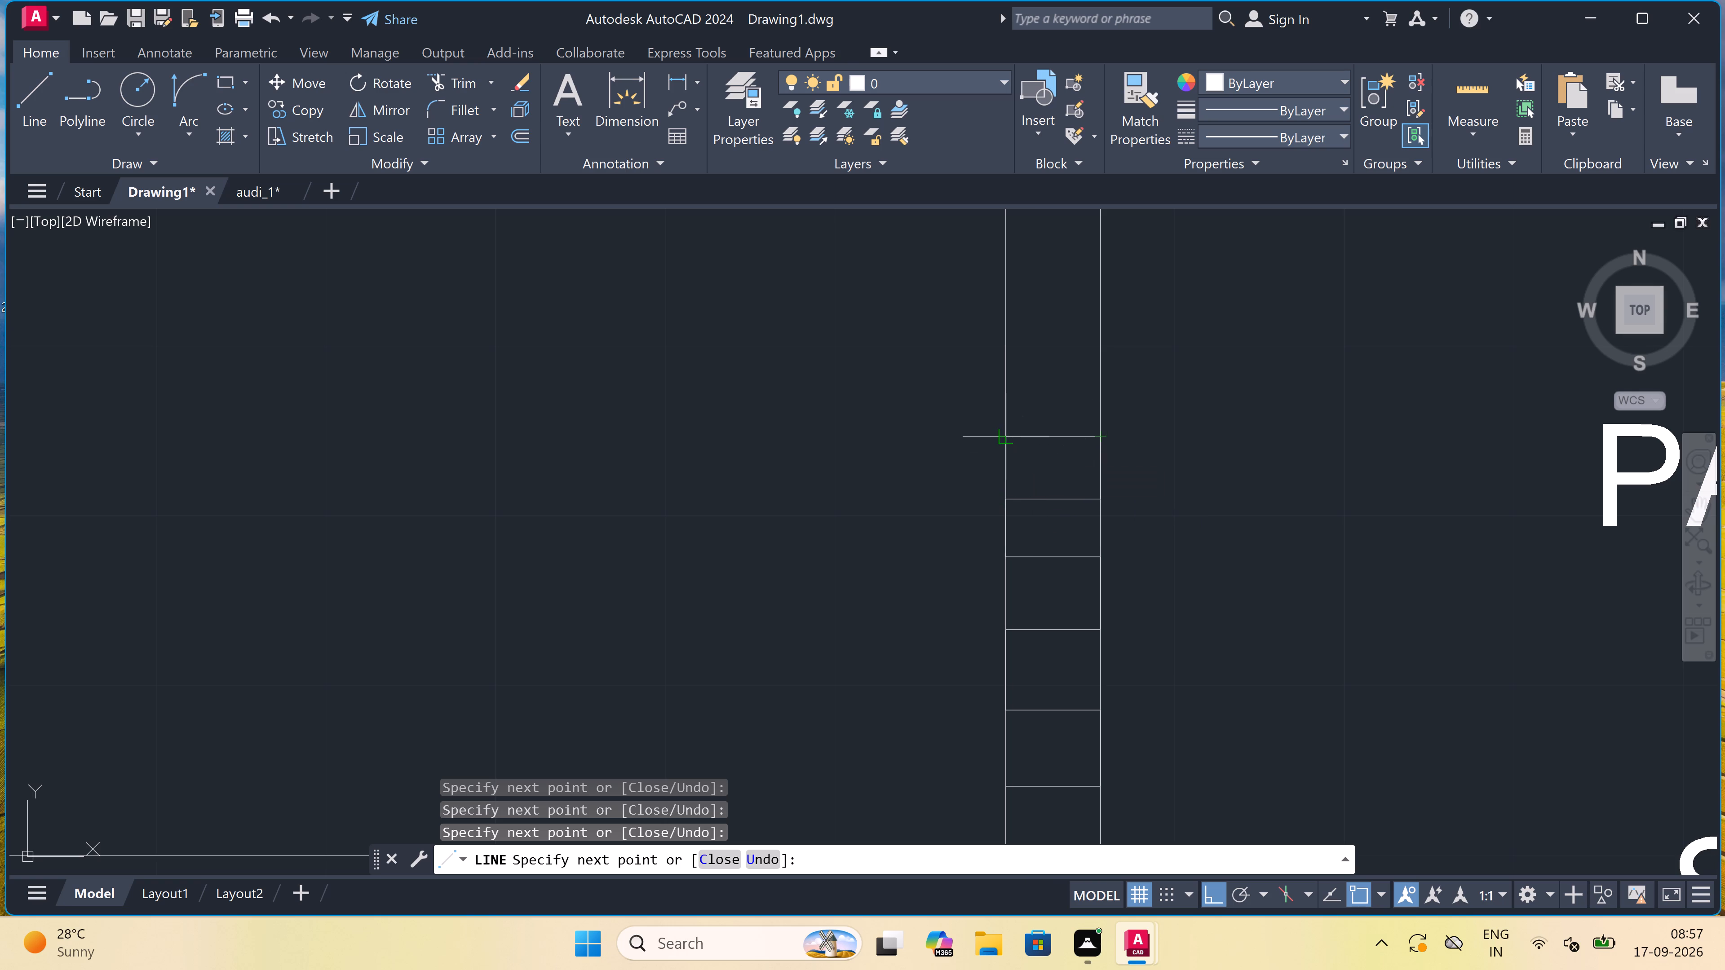
pyautogui.click(1009, 436)
# Continue the zigzag with four more evenly spaced brick course lines up to just below the top of section AA's right parapet wall.
pyautogui.scroll(-8, 1011, 432)
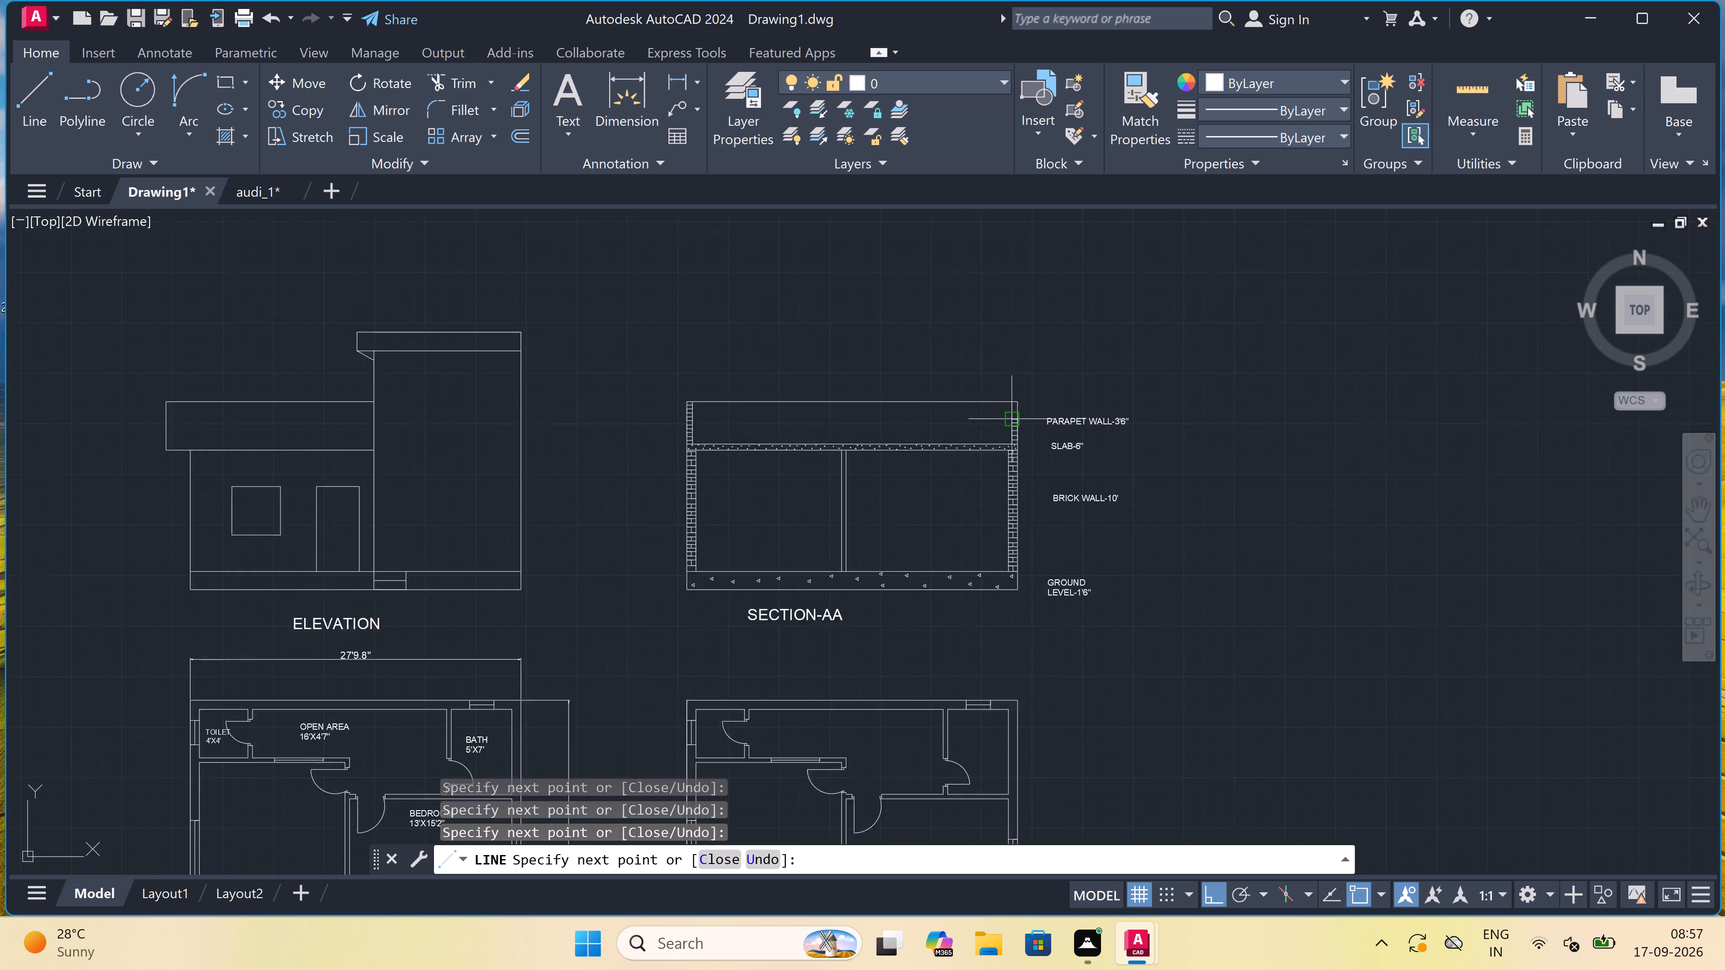
pyautogui.scroll(7, 1013, 408)
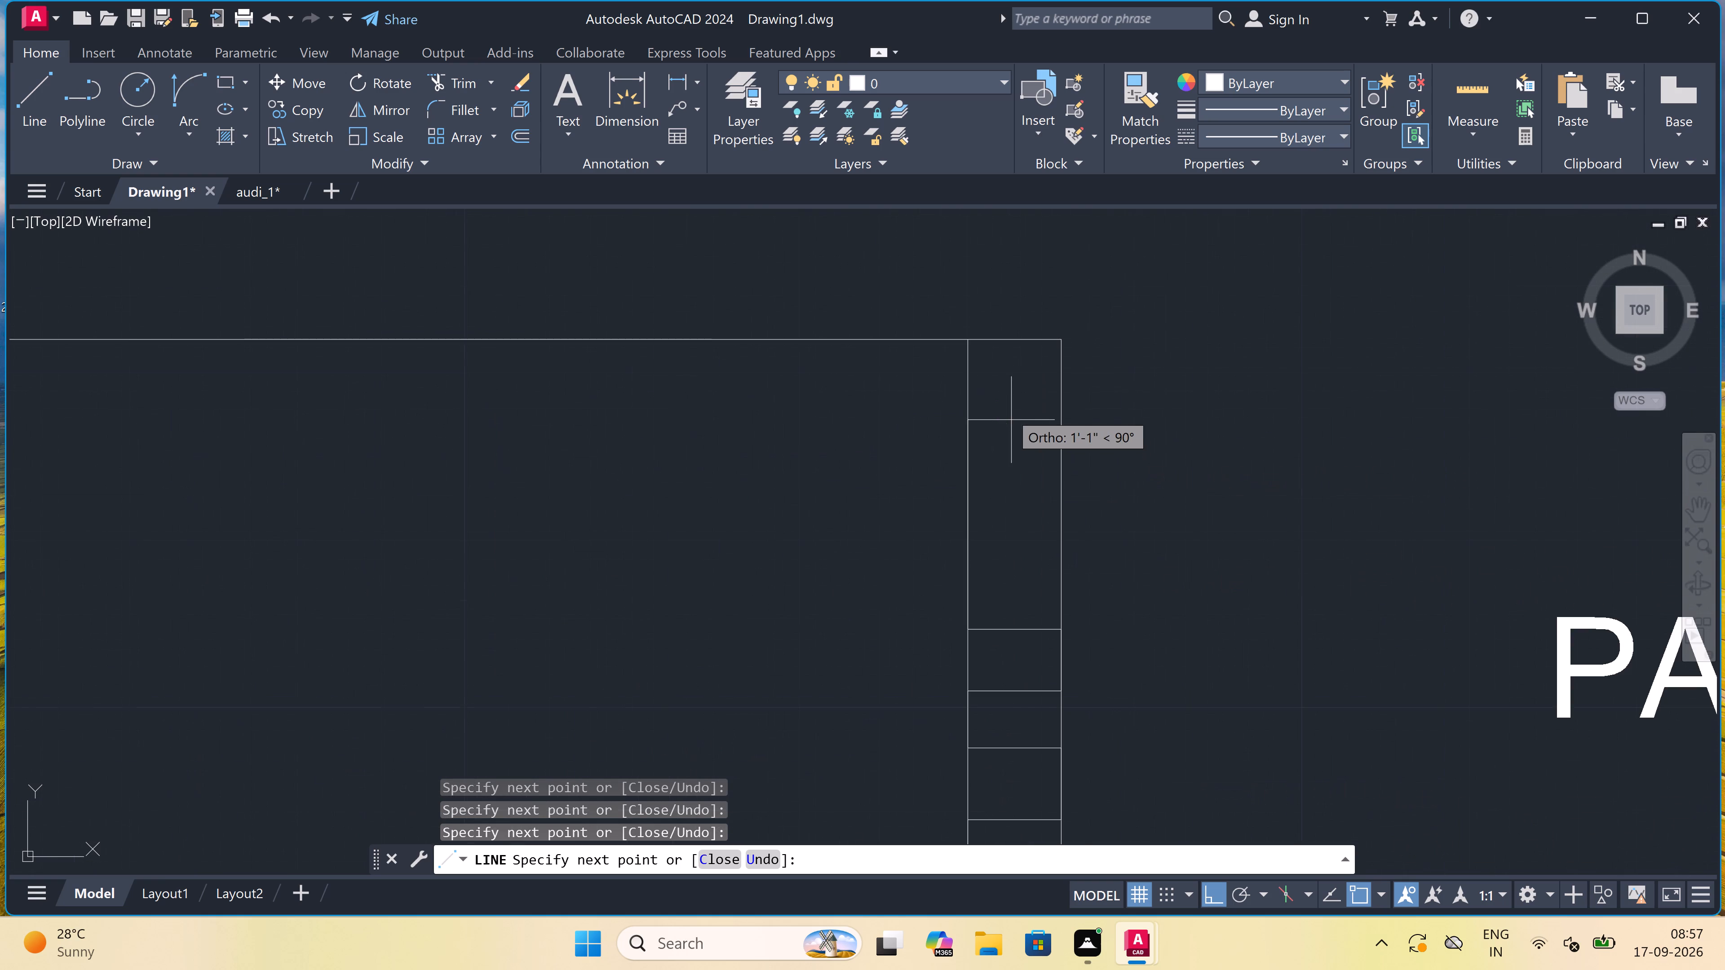
pyautogui.click(966, 570)
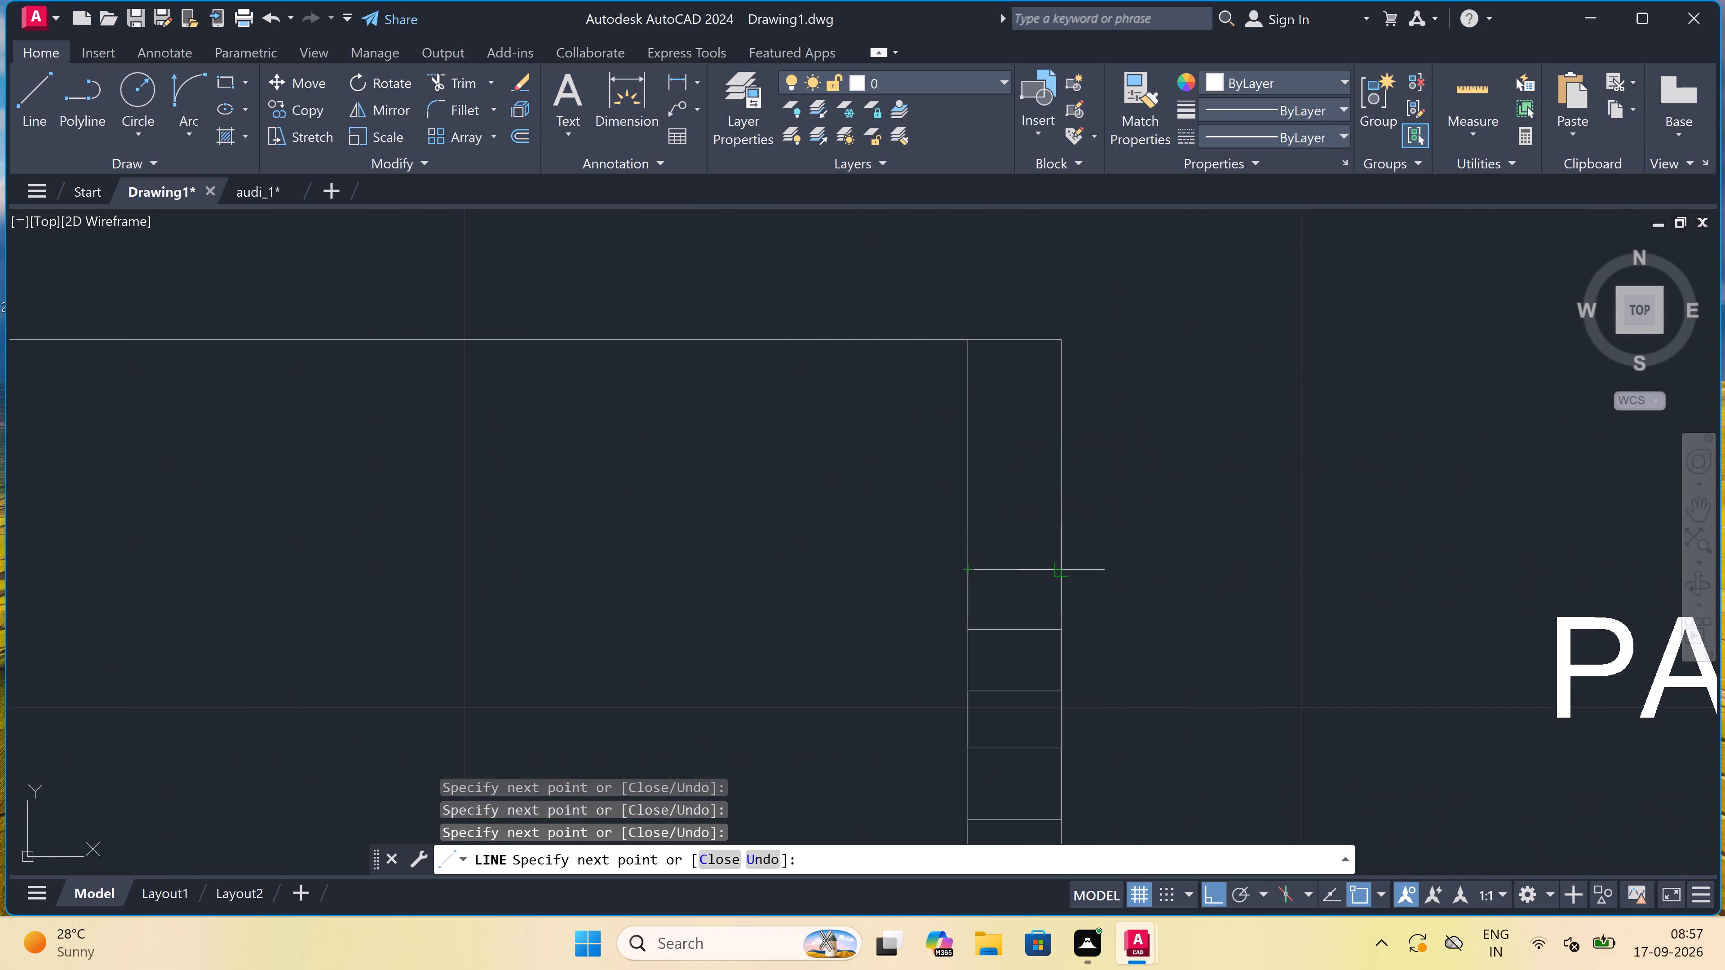
pyautogui.doubleClick(1062, 569)
pyautogui.click(1061, 505)
pyautogui.click(967, 506)
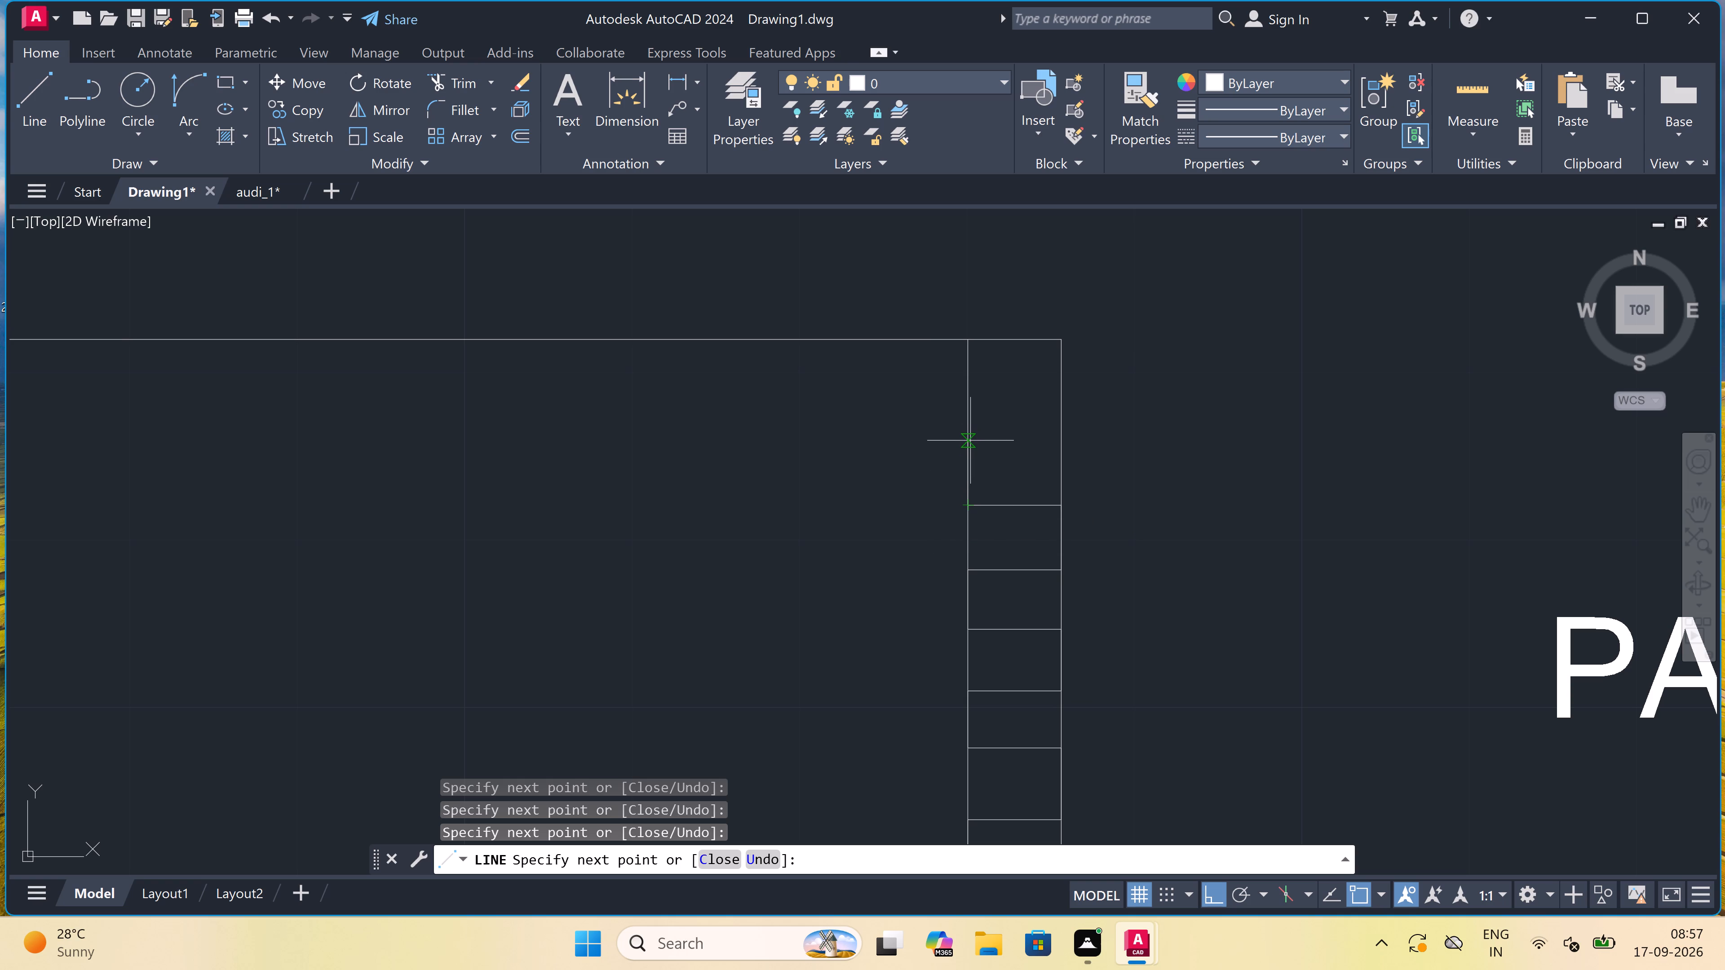
pyautogui.click(970, 443)
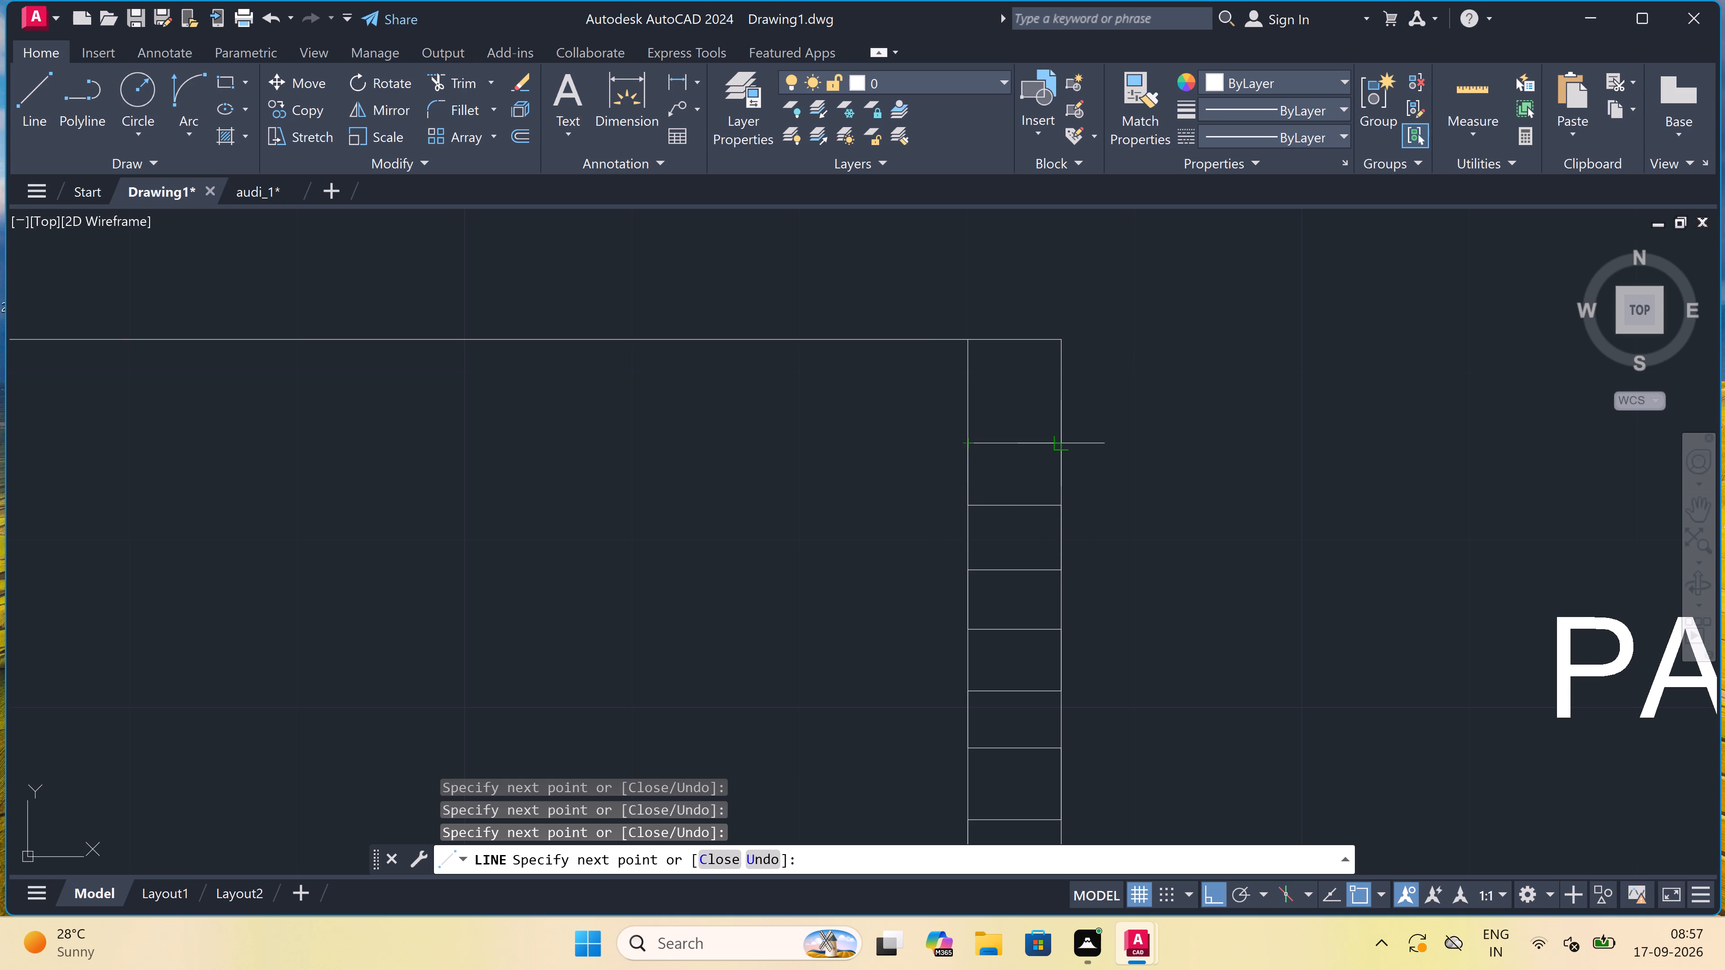
pyautogui.click(1055, 445)
pyautogui.click(1060, 391)
pyautogui.click(973, 389)
pyautogui.press('Escape')
pyautogui.scroll(-7, 973, 385)
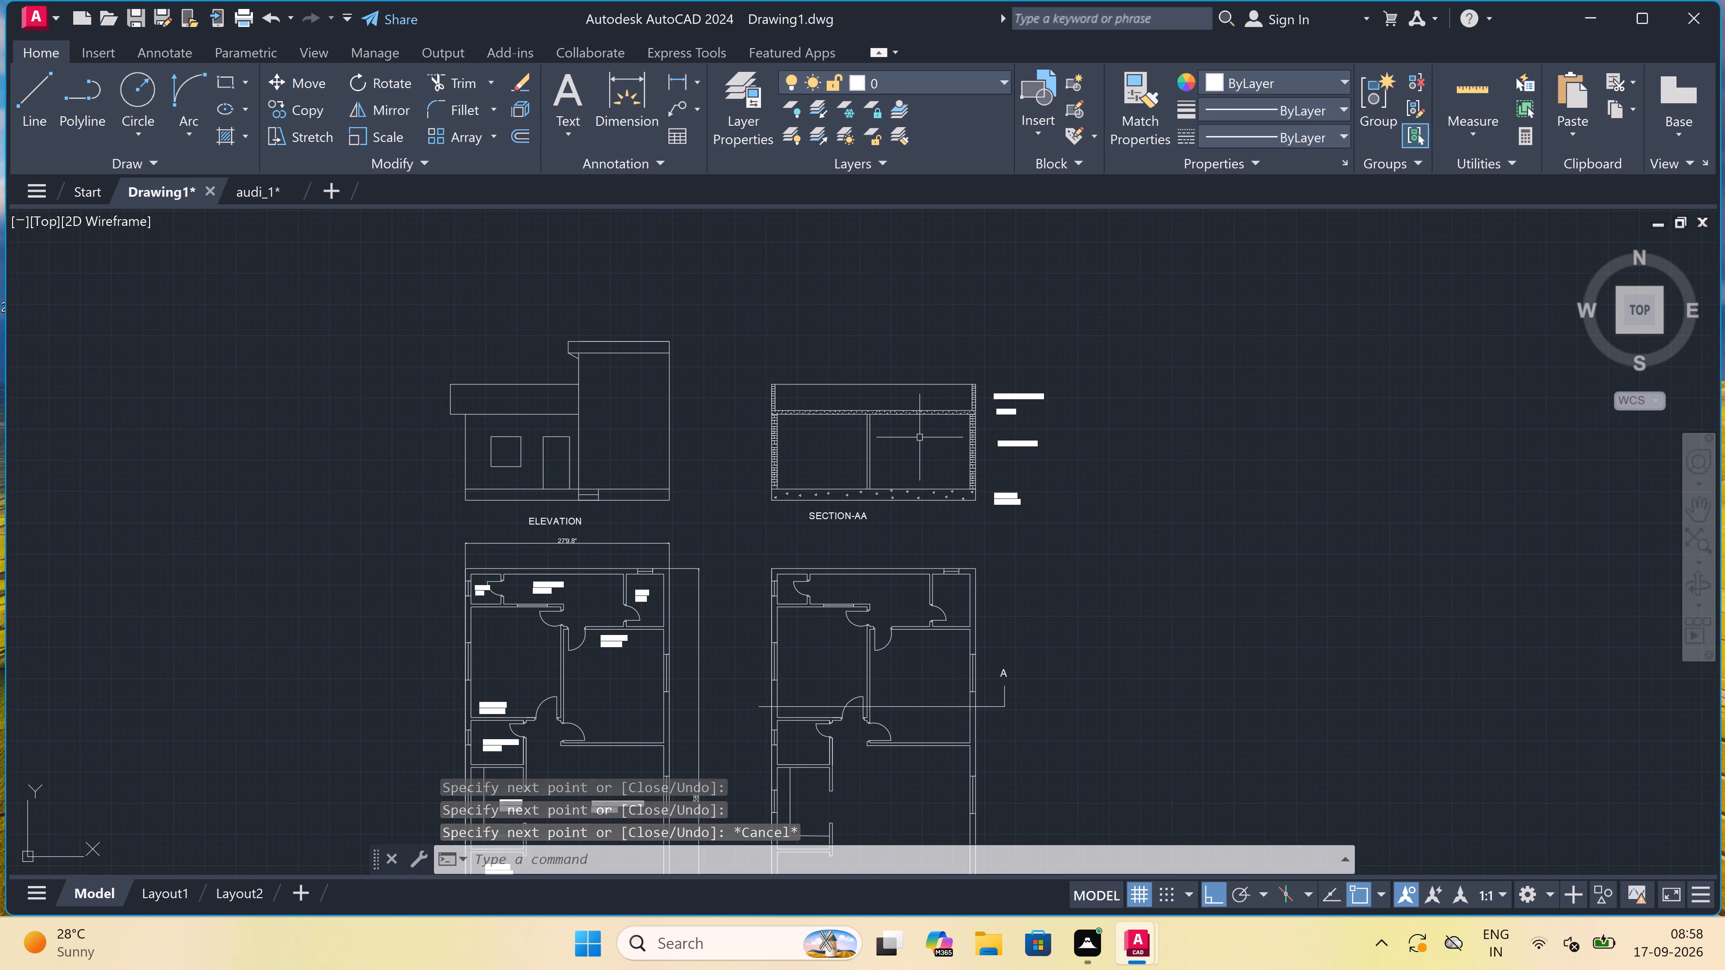
pyautogui.scroll(2, 920, 437)
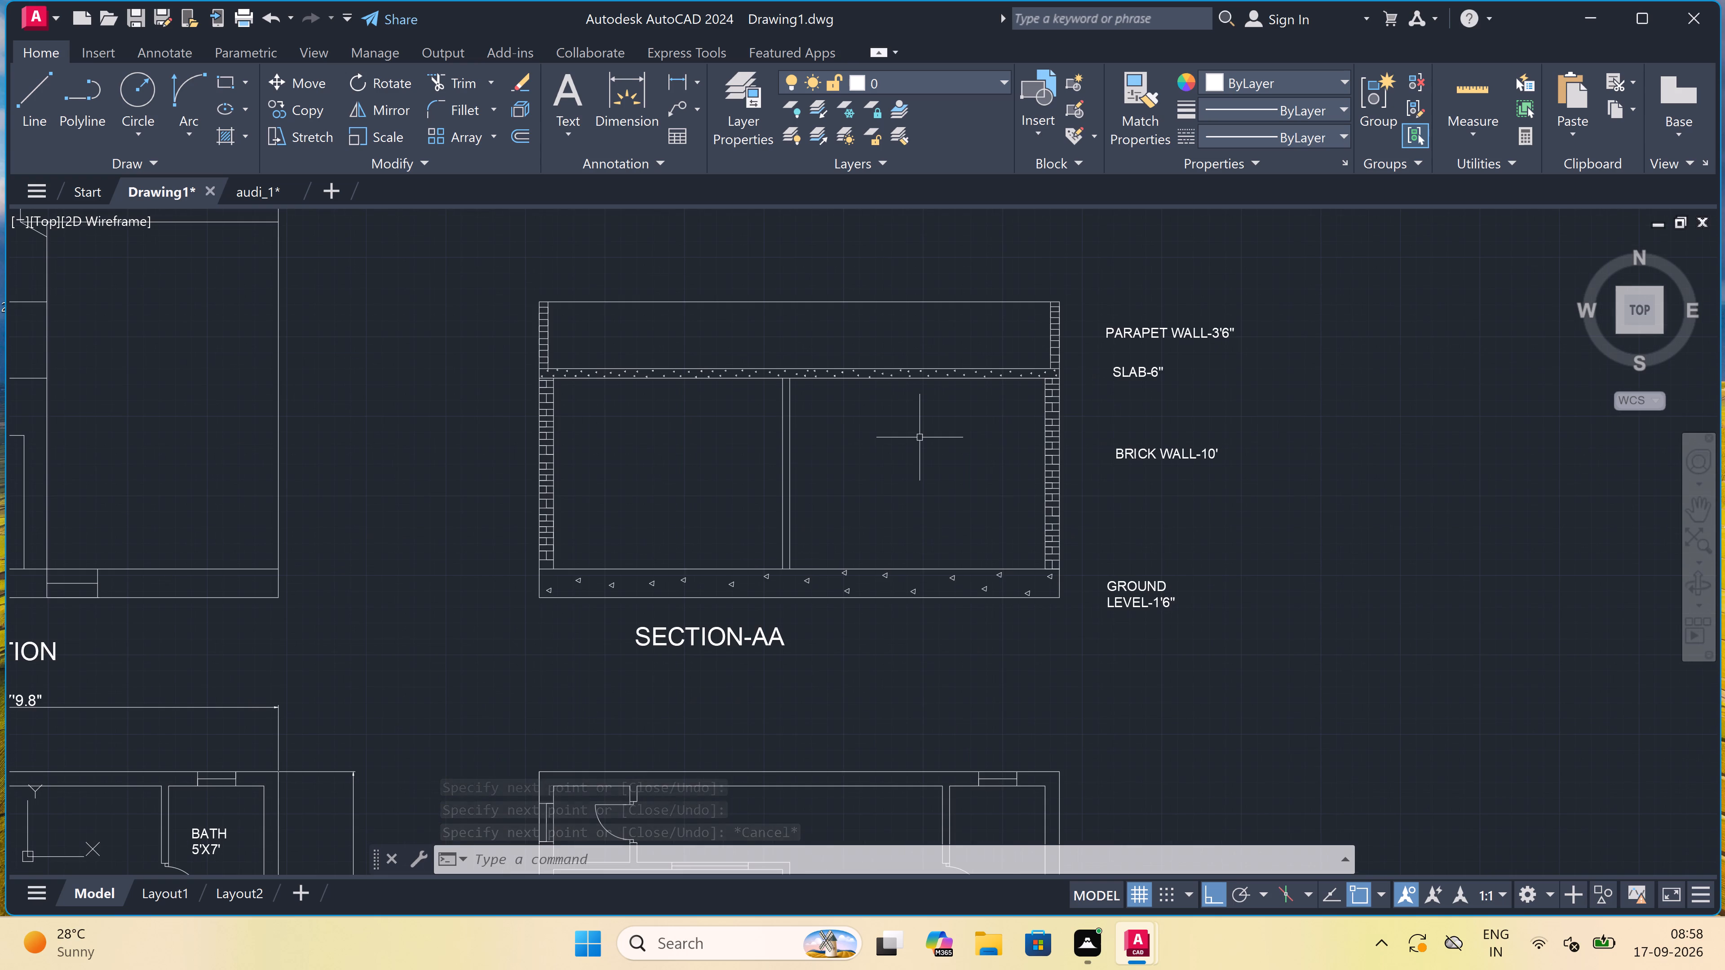
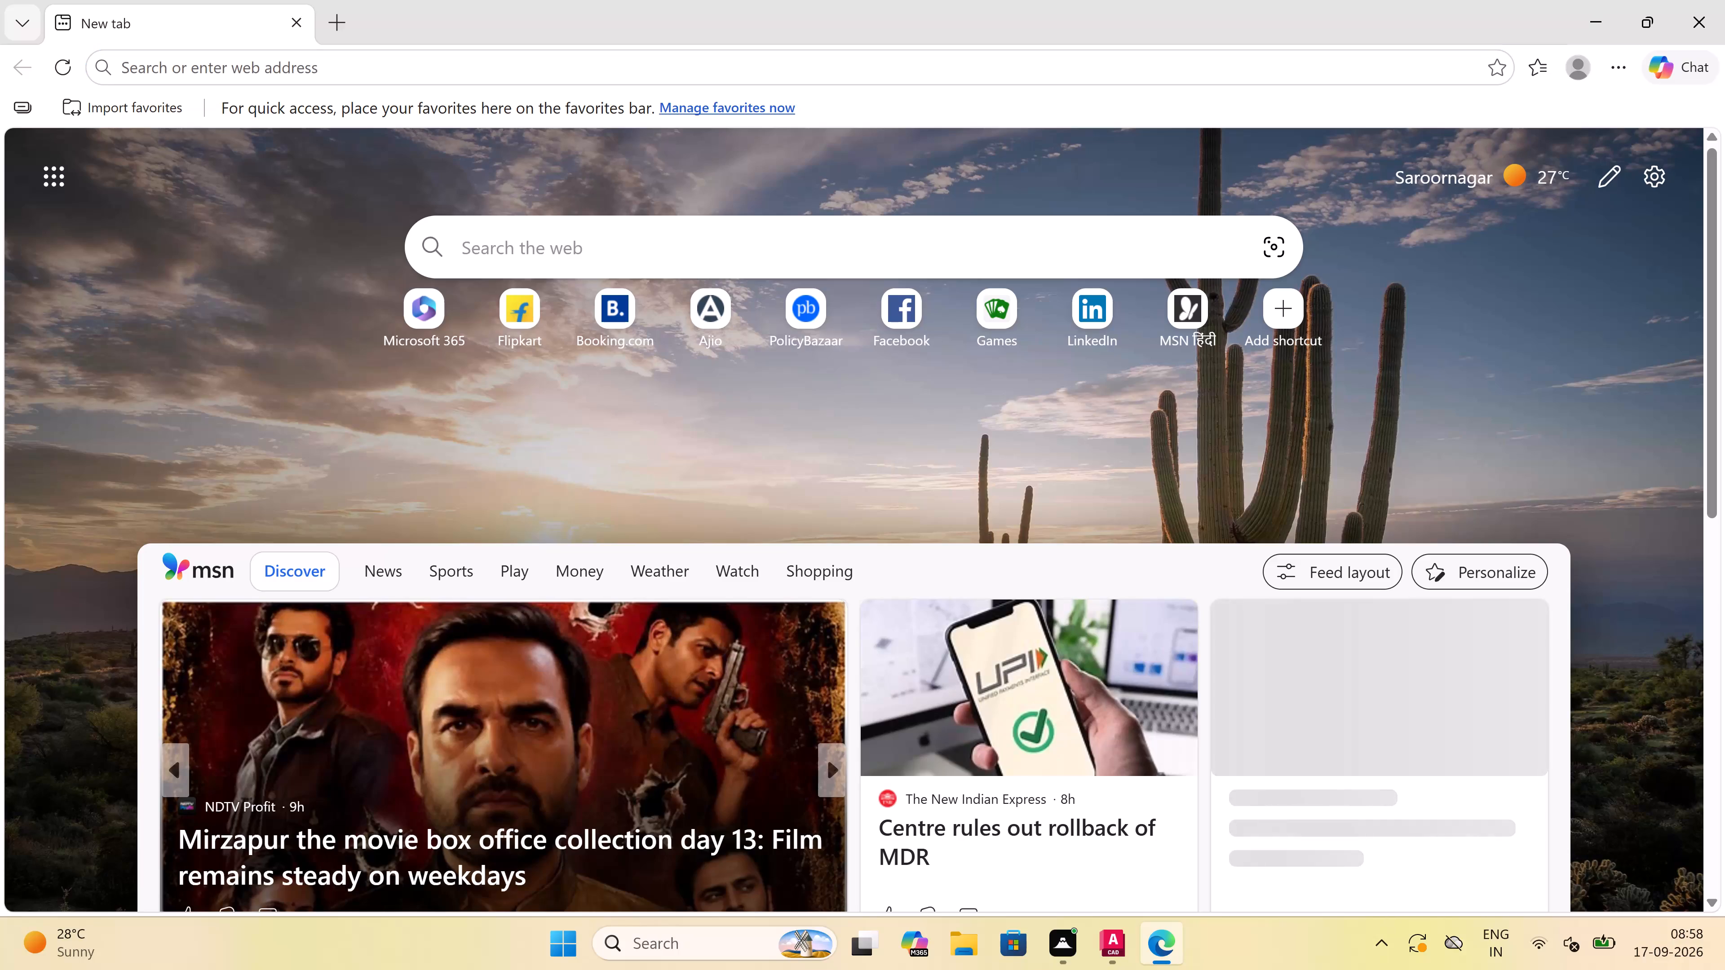
# Search the web for "Bed side view block".
pyautogui.write('BED')
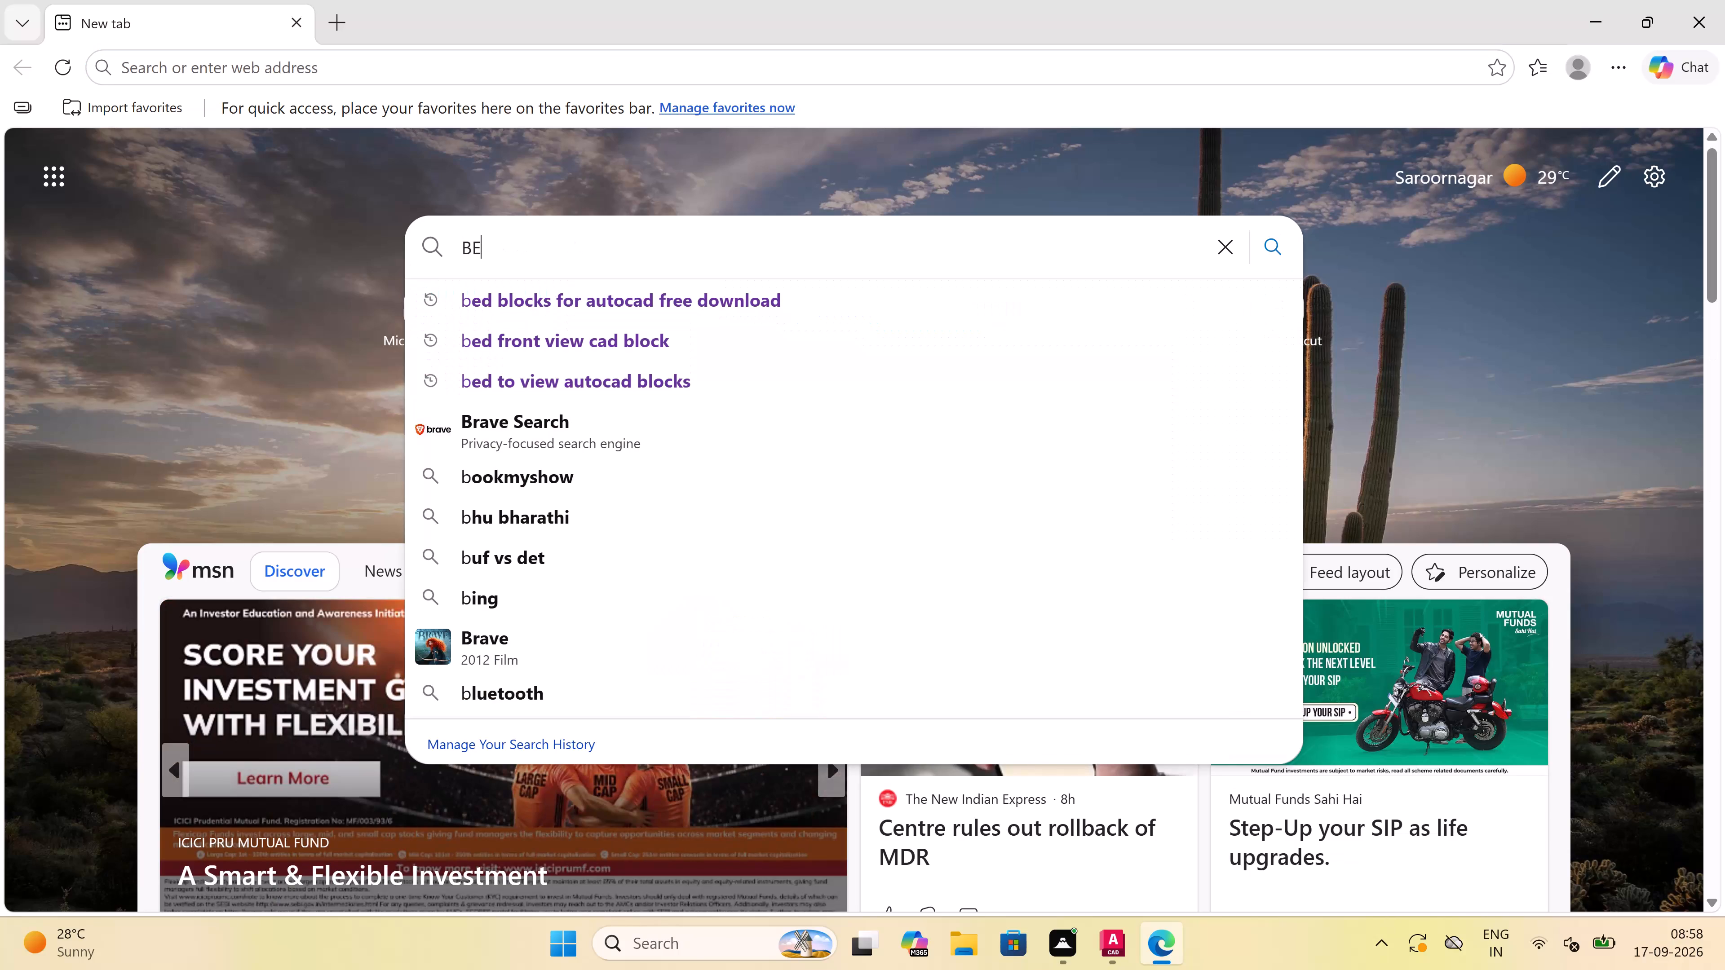
pyautogui.press('space')
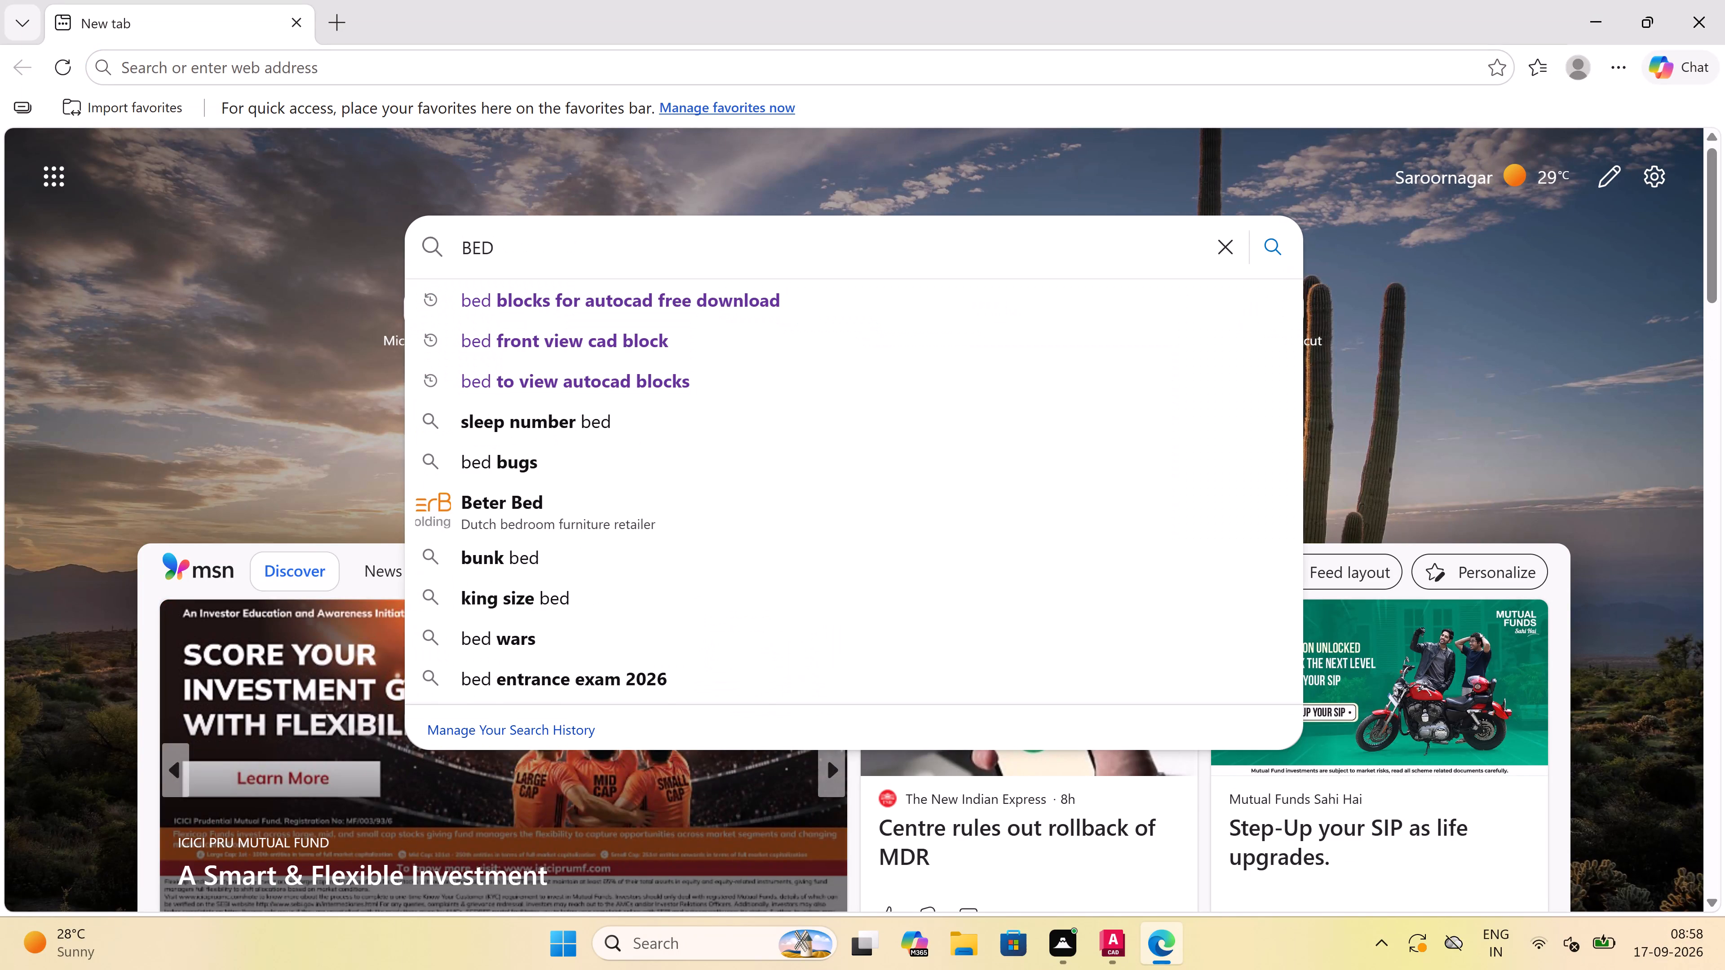
pyautogui.write('BLO')
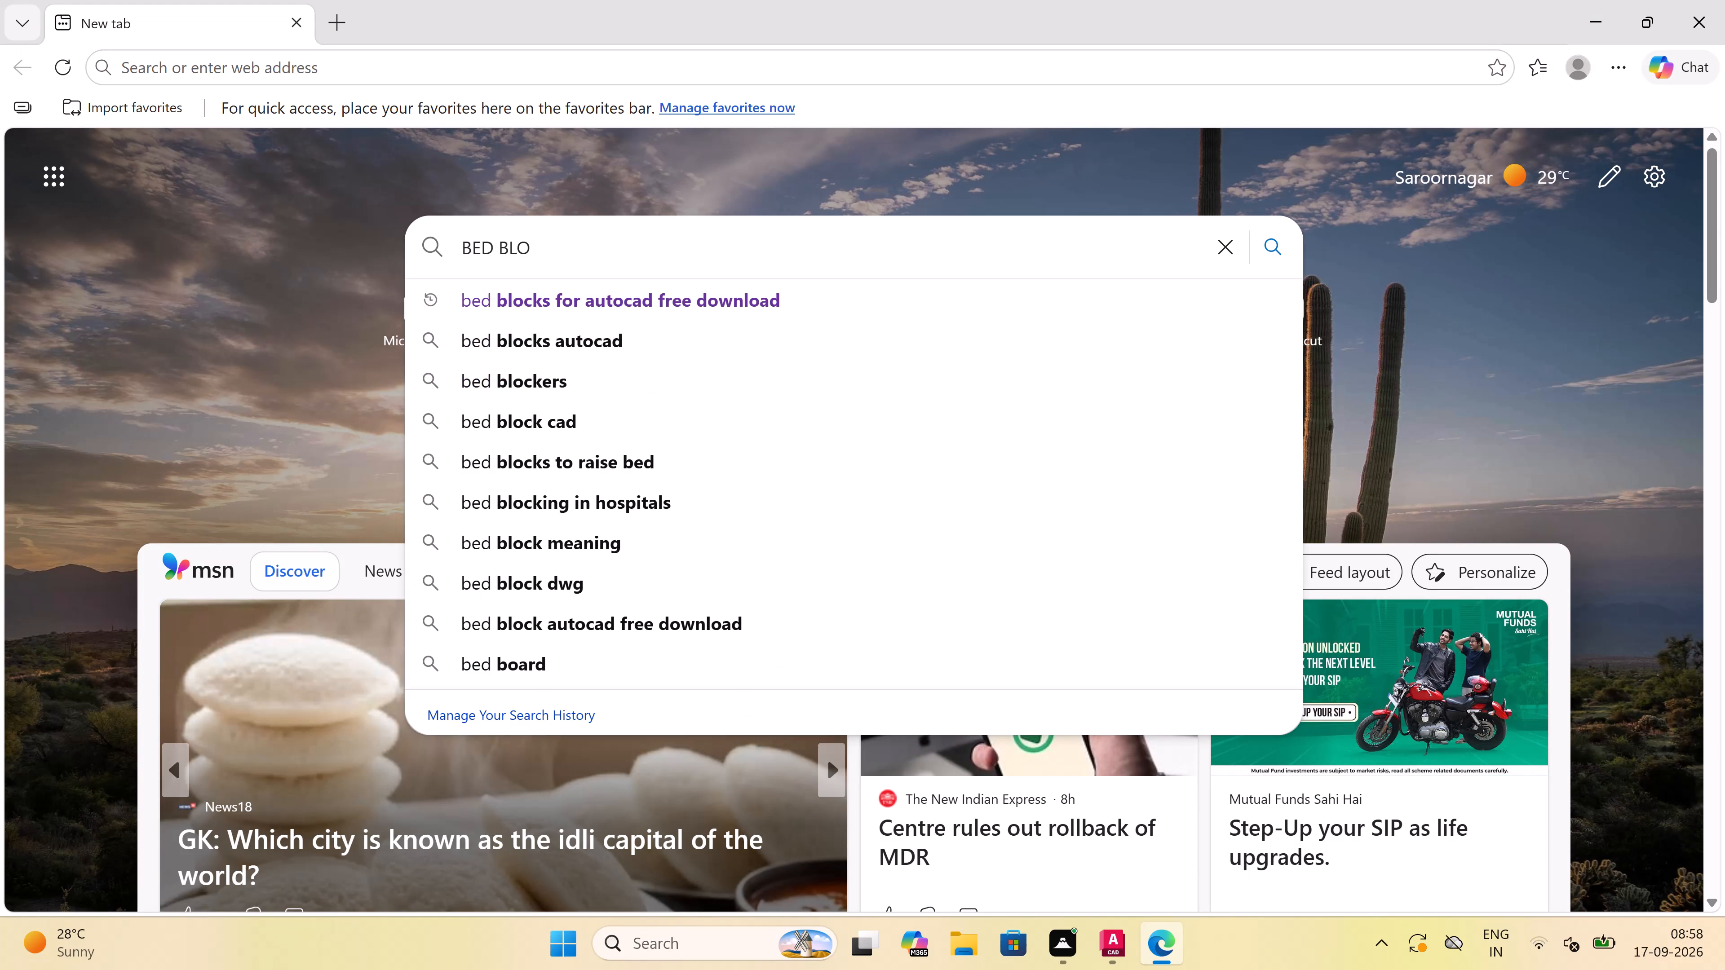
pyautogui.press('BackSpace')
pyautogui.press('BackSpace')
pyautogui.press('BackSpace')
pyautogui.press('BackSpace')
pyautogui.press('BackSpace')
pyautogui.press('BackSpace')
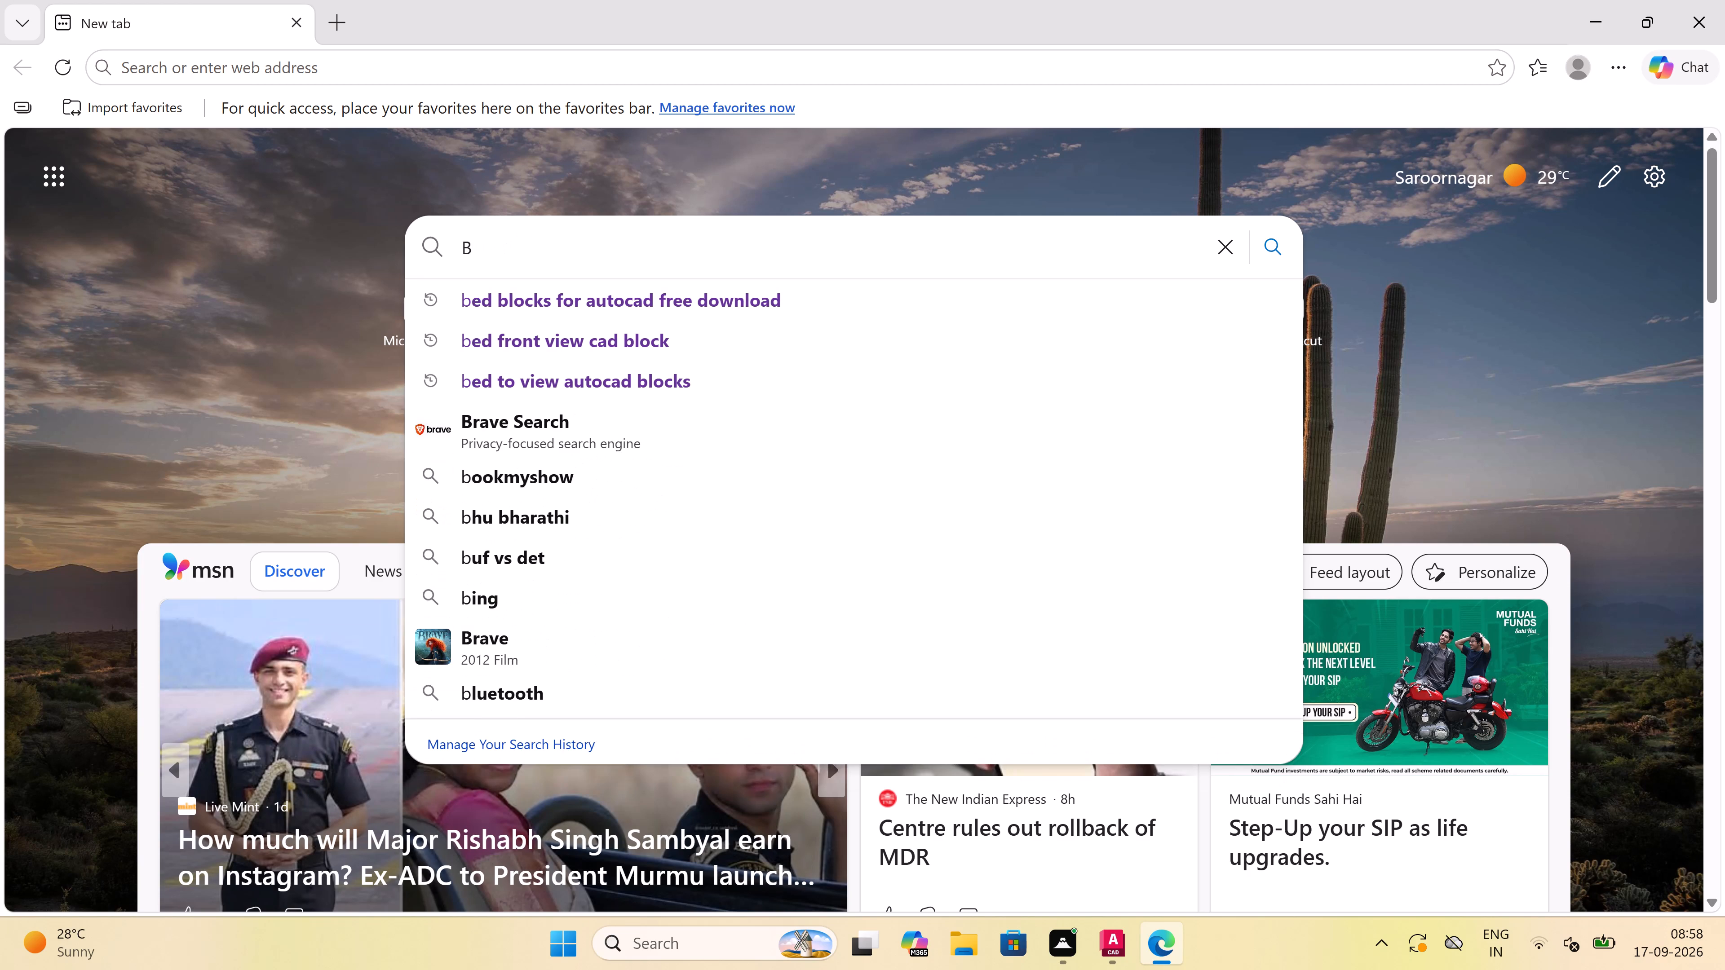
pyautogui.write('ed')
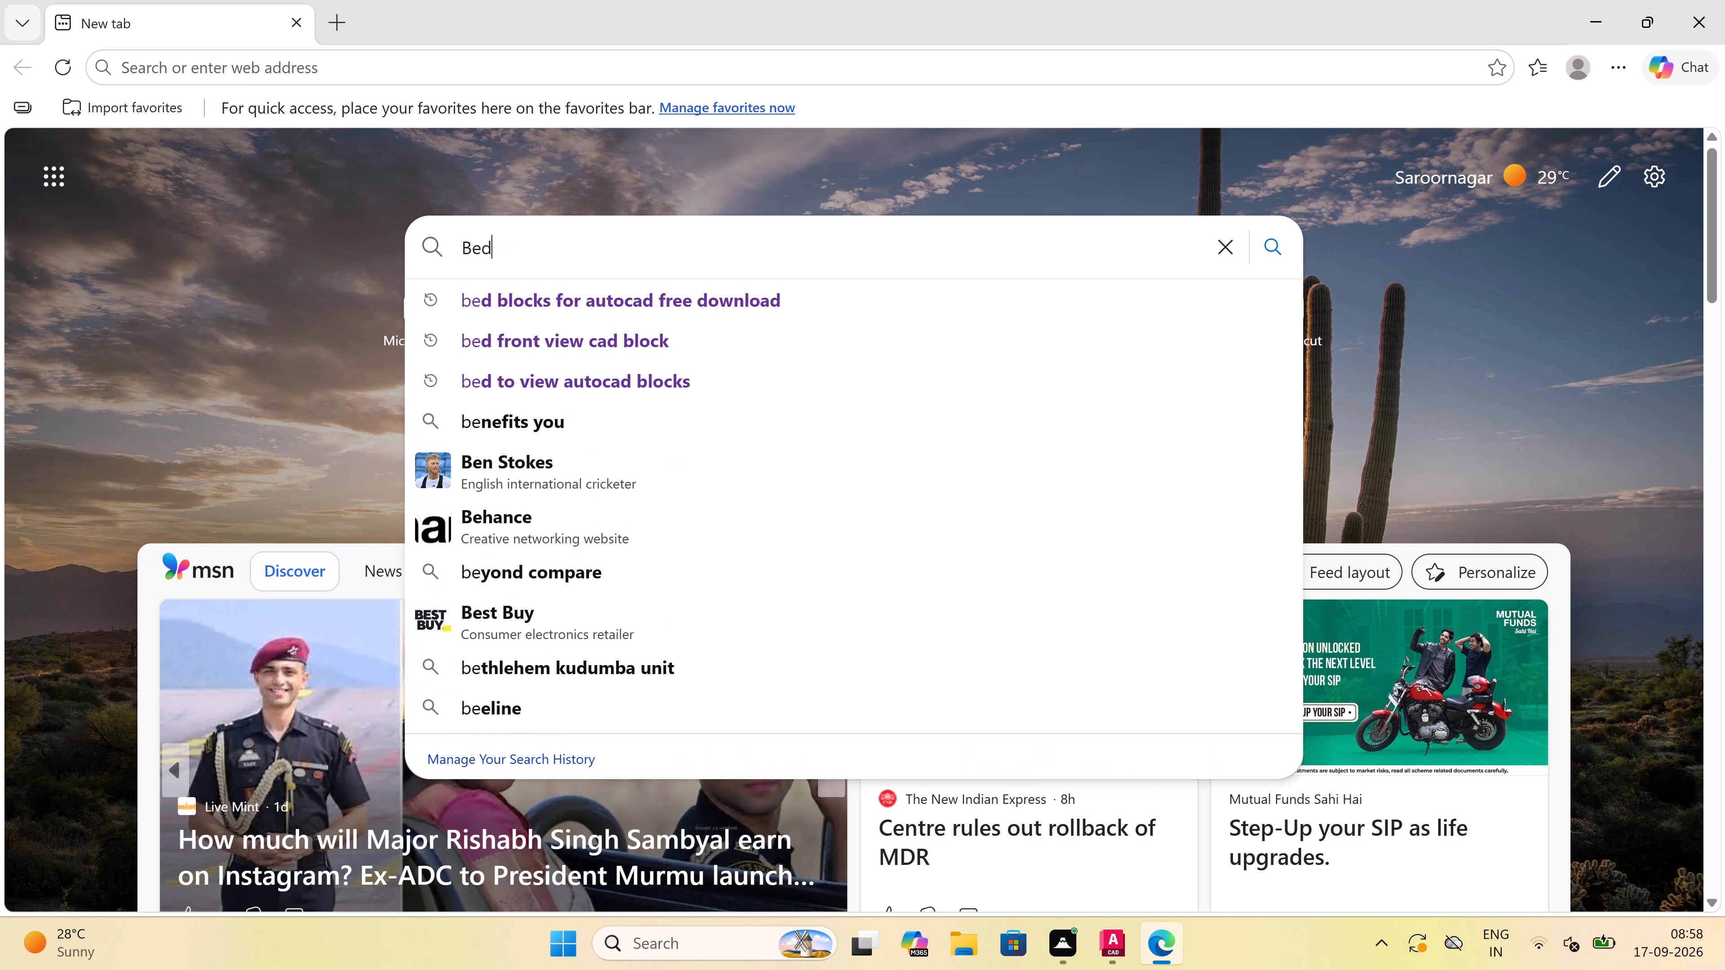
pyautogui.press('space')
pyautogui.write('side vi')
pyautogui.write('ew')
pyautogui.press('space')
pyautogui.write('block')
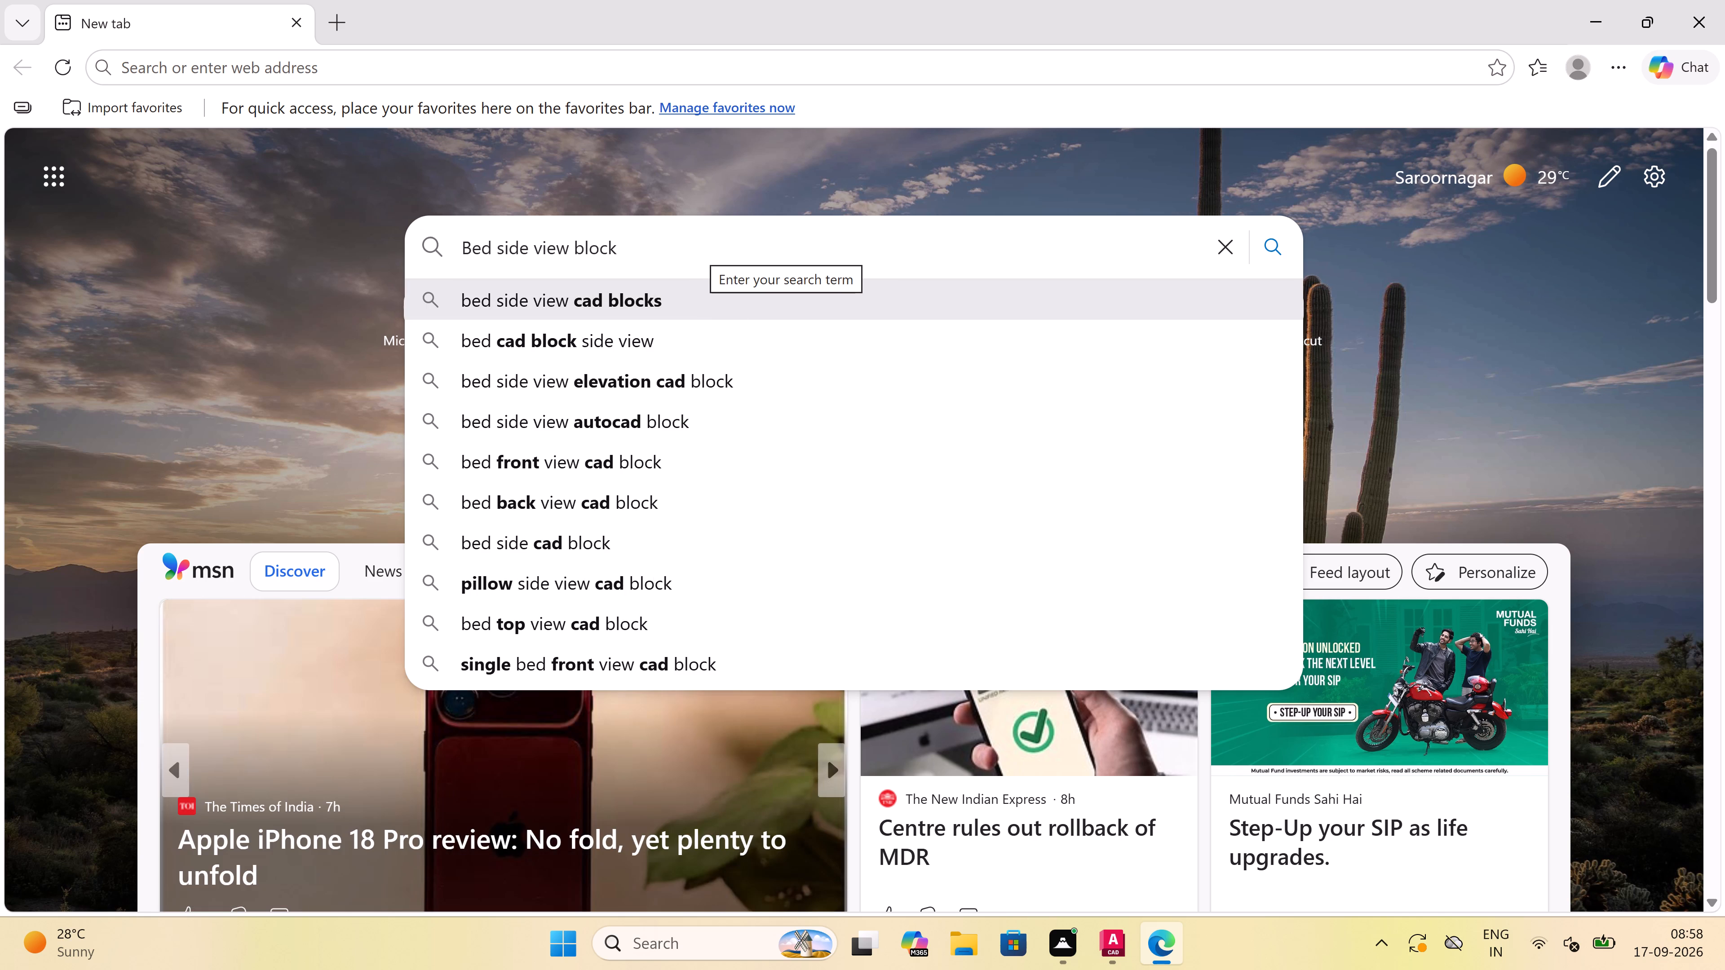
pyautogui.click(1268, 234)
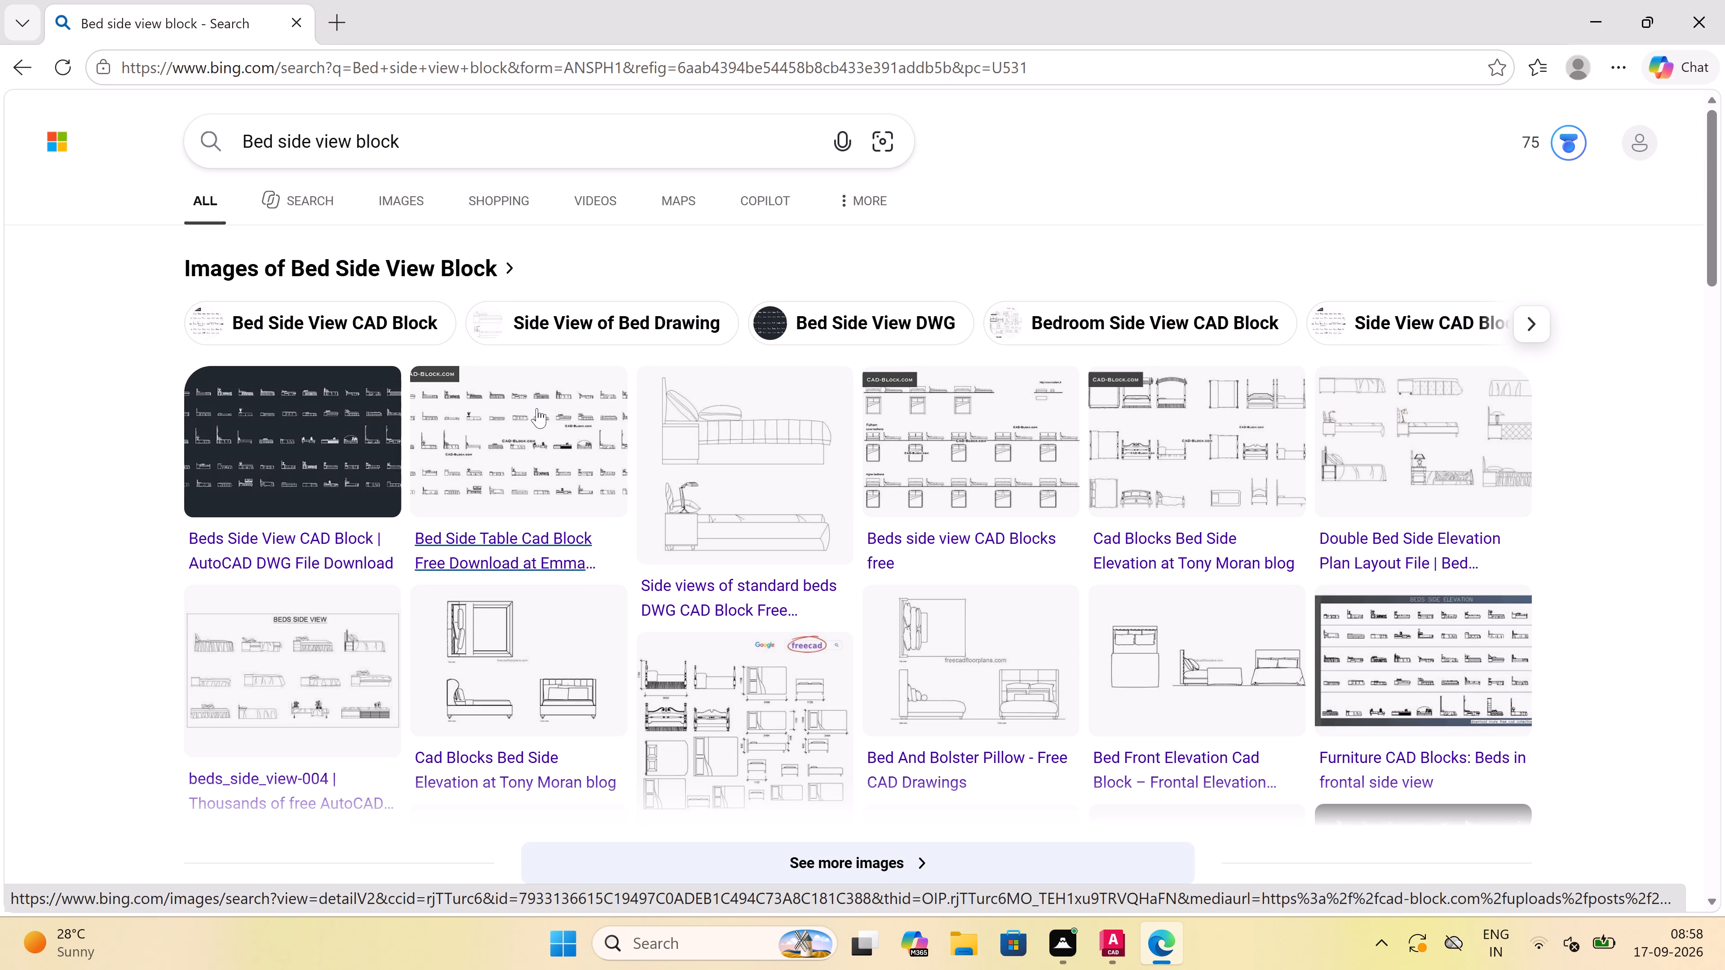
# Download the free beds side elevation DWG from the DWG models site and open it in AutoCAD.
pyautogui.scroll(-5, 524, 409)
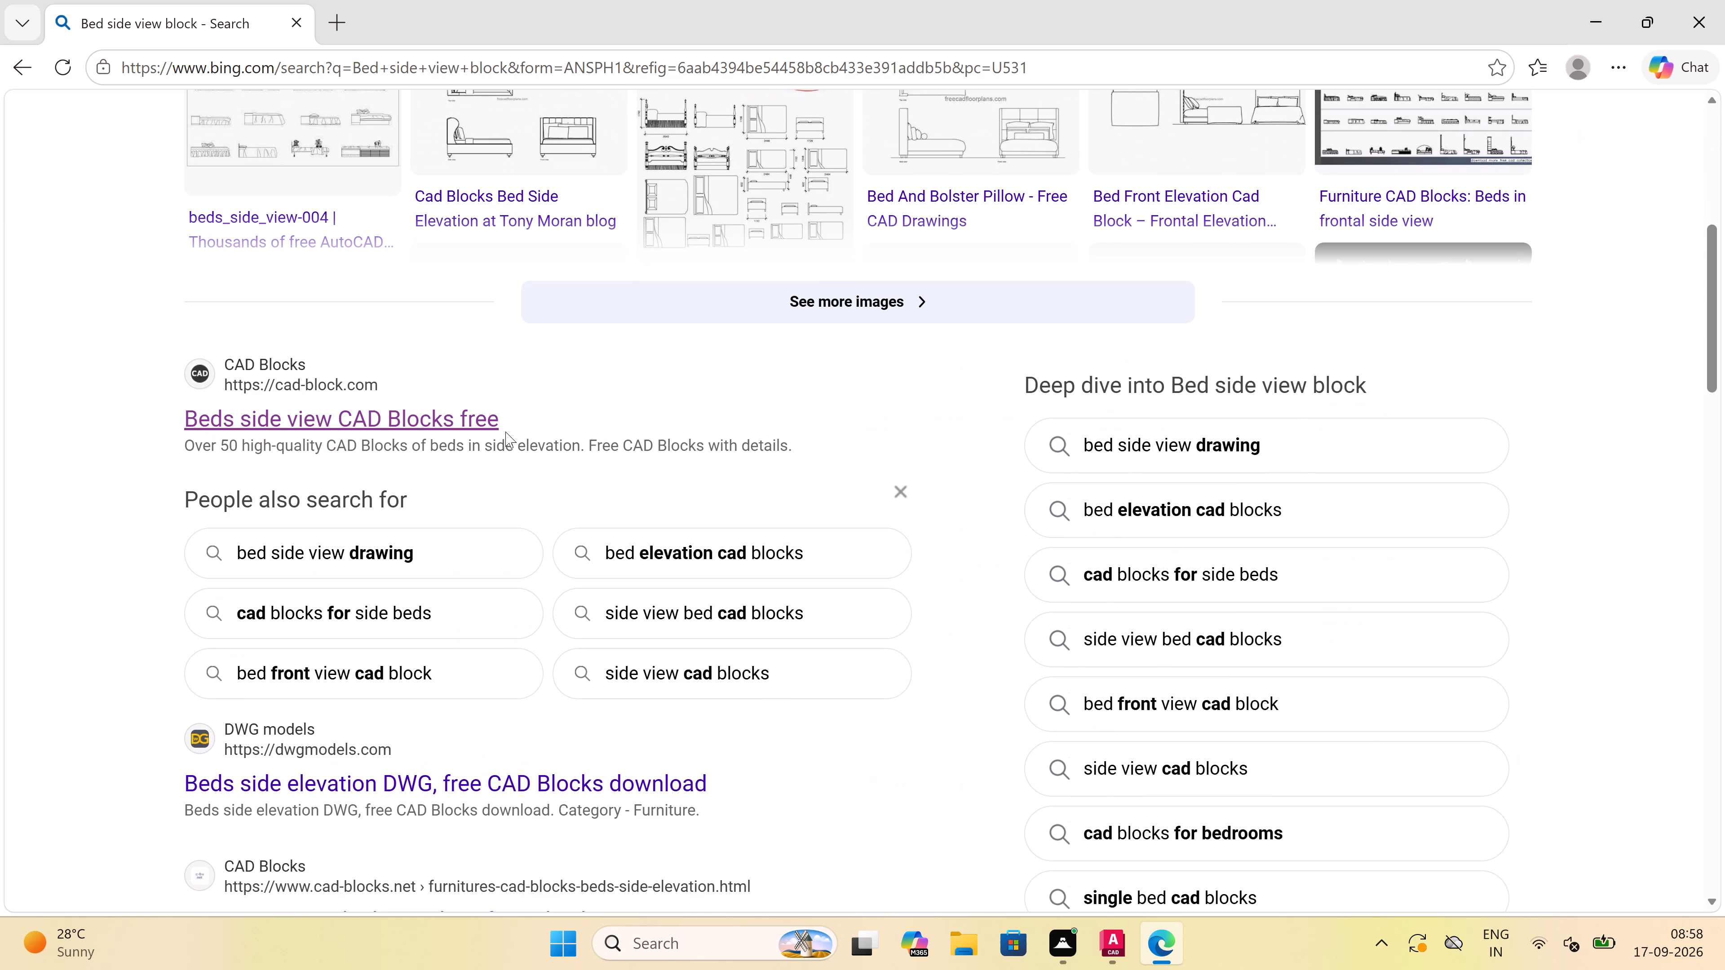
pyautogui.click(318, 774)
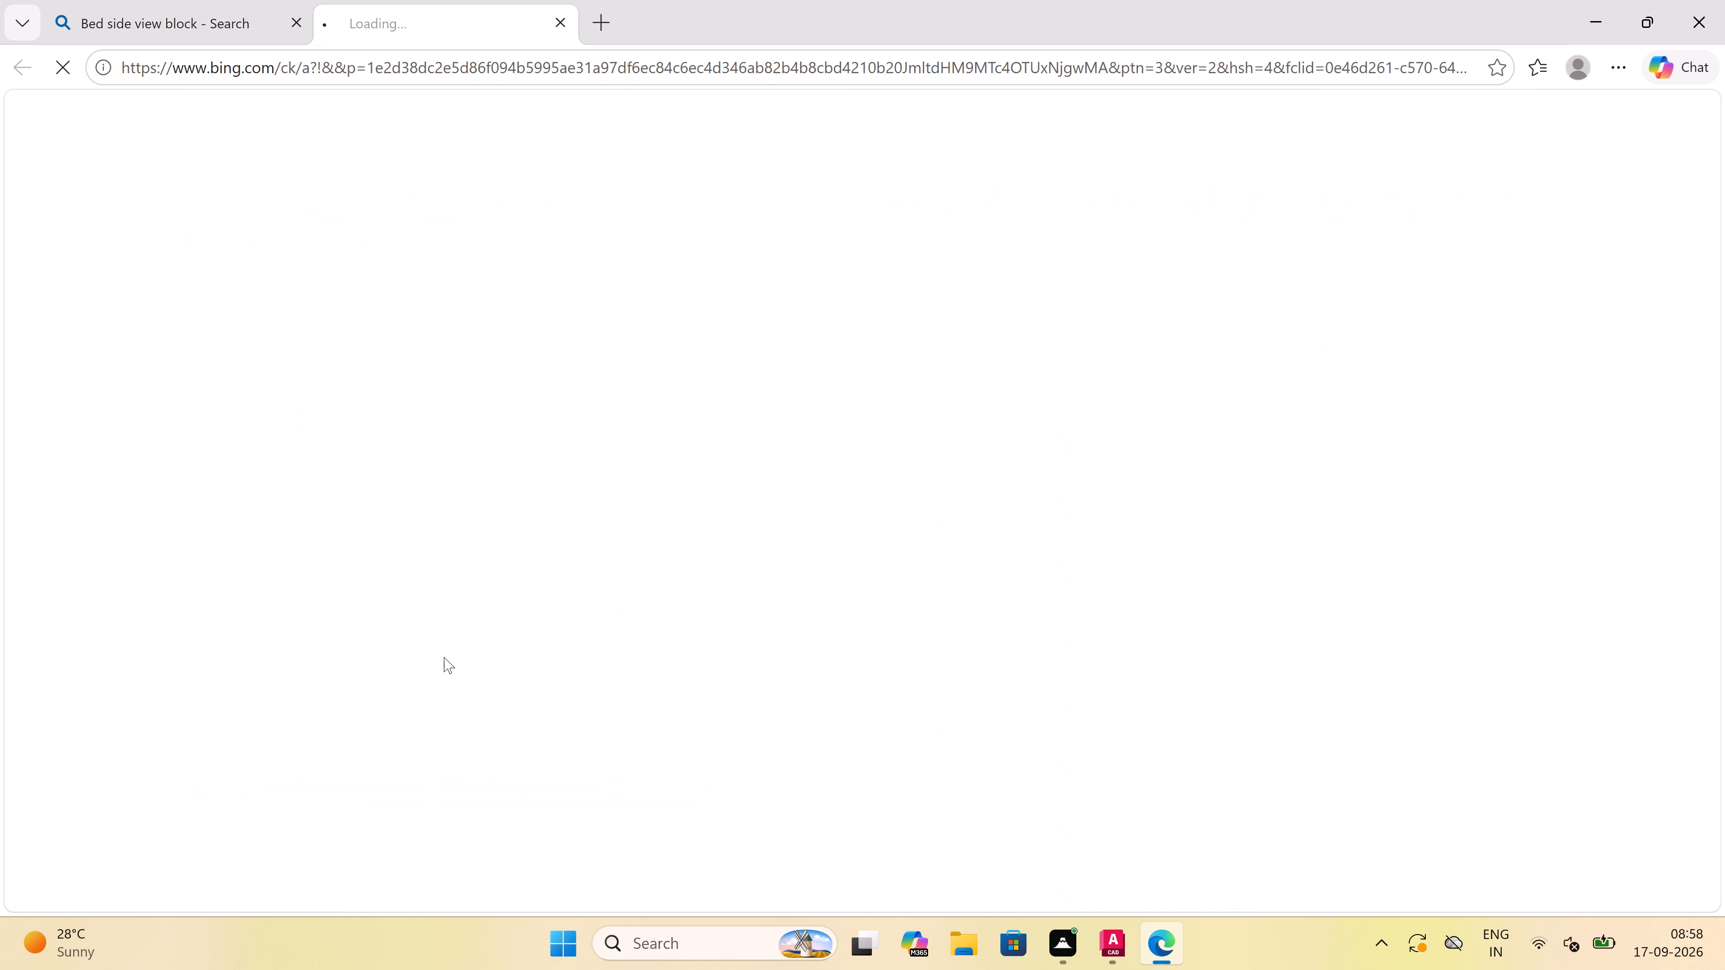
pyautogui.scroll(-1, 462, 644)
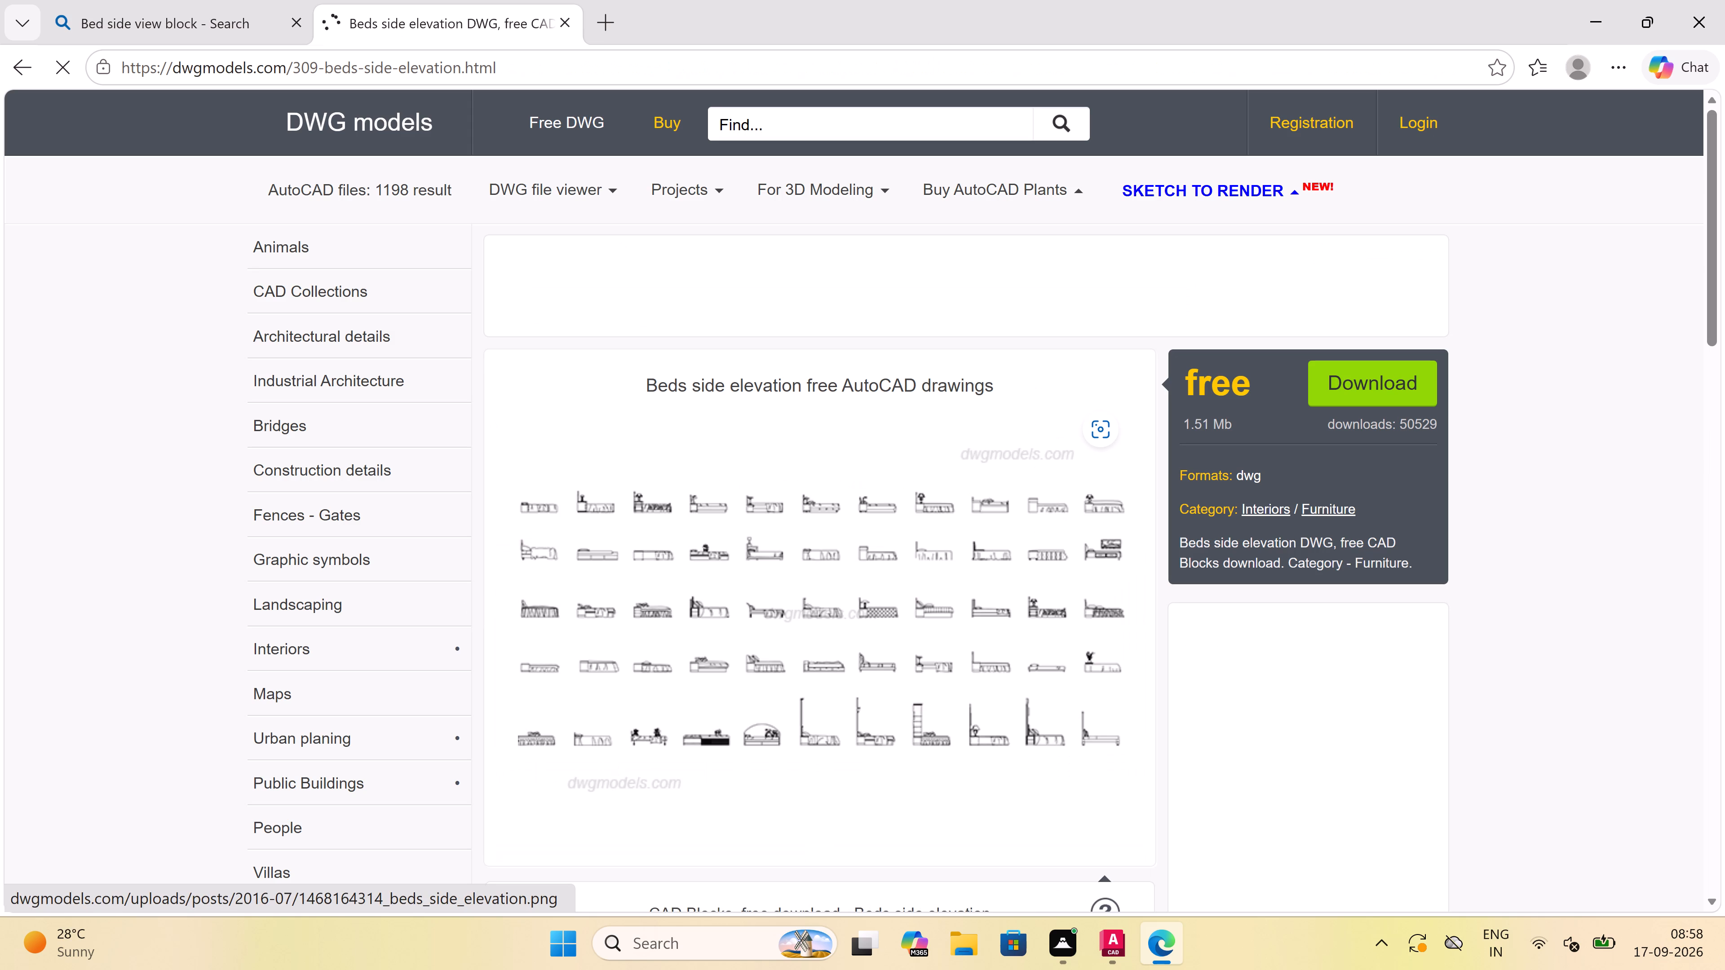
pyautogui.click(1340, 378)
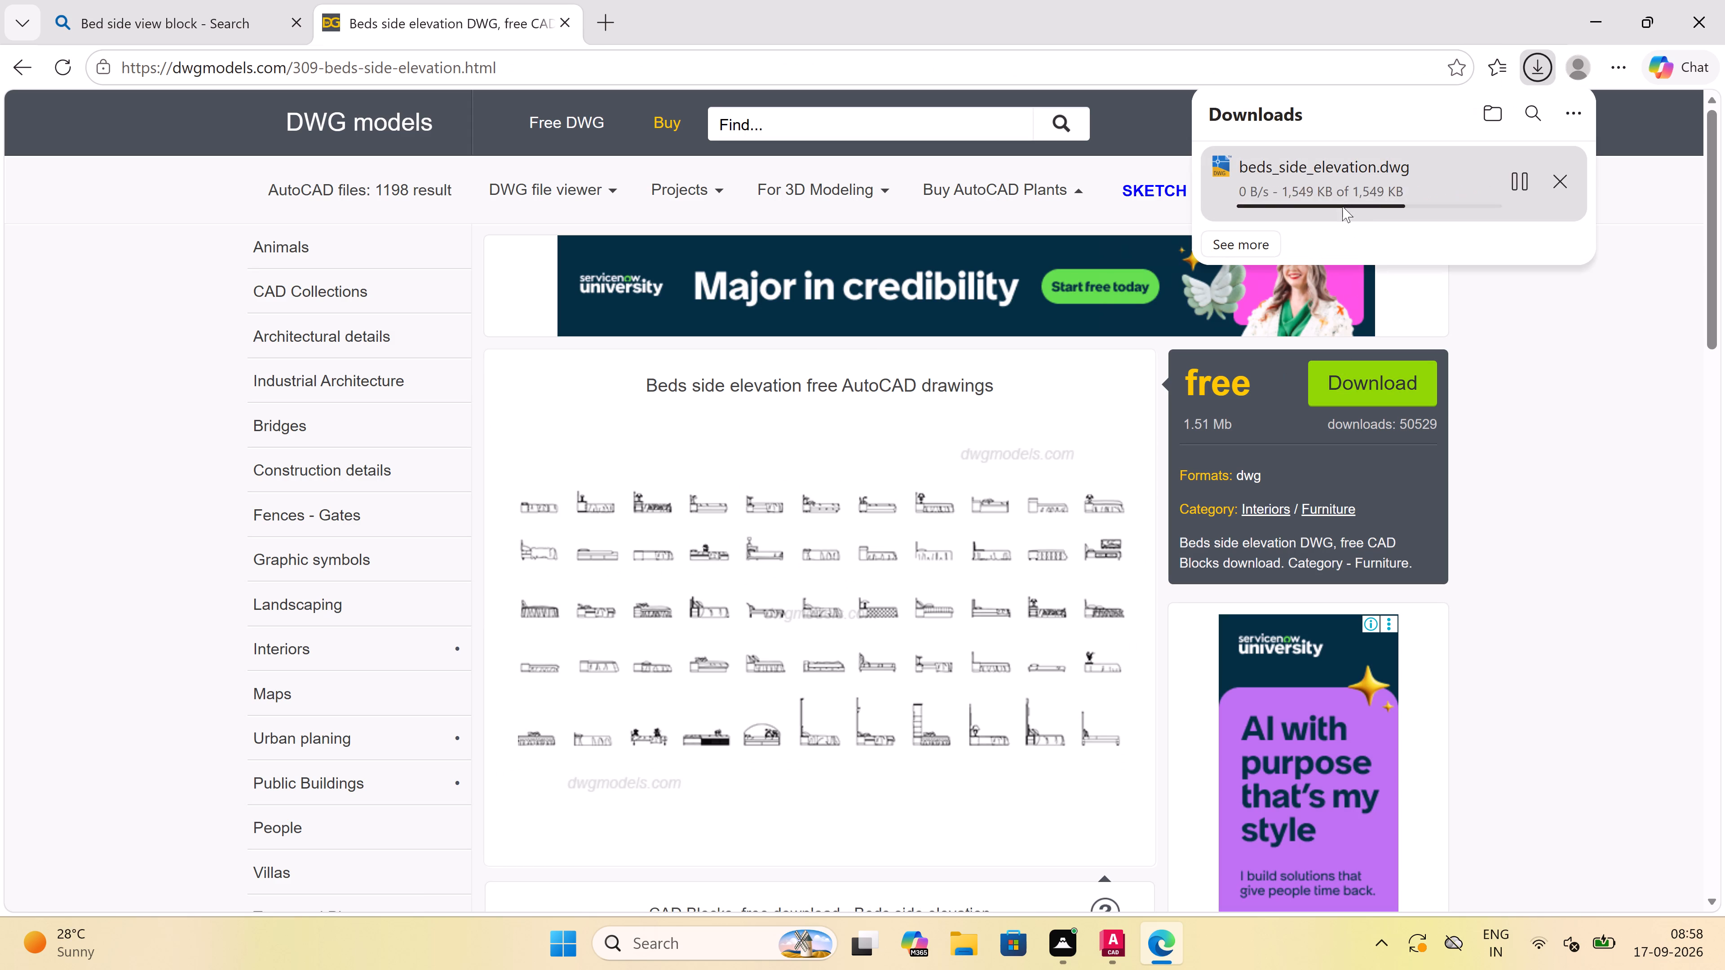
pyautogui.doubleClick(1322, 165)
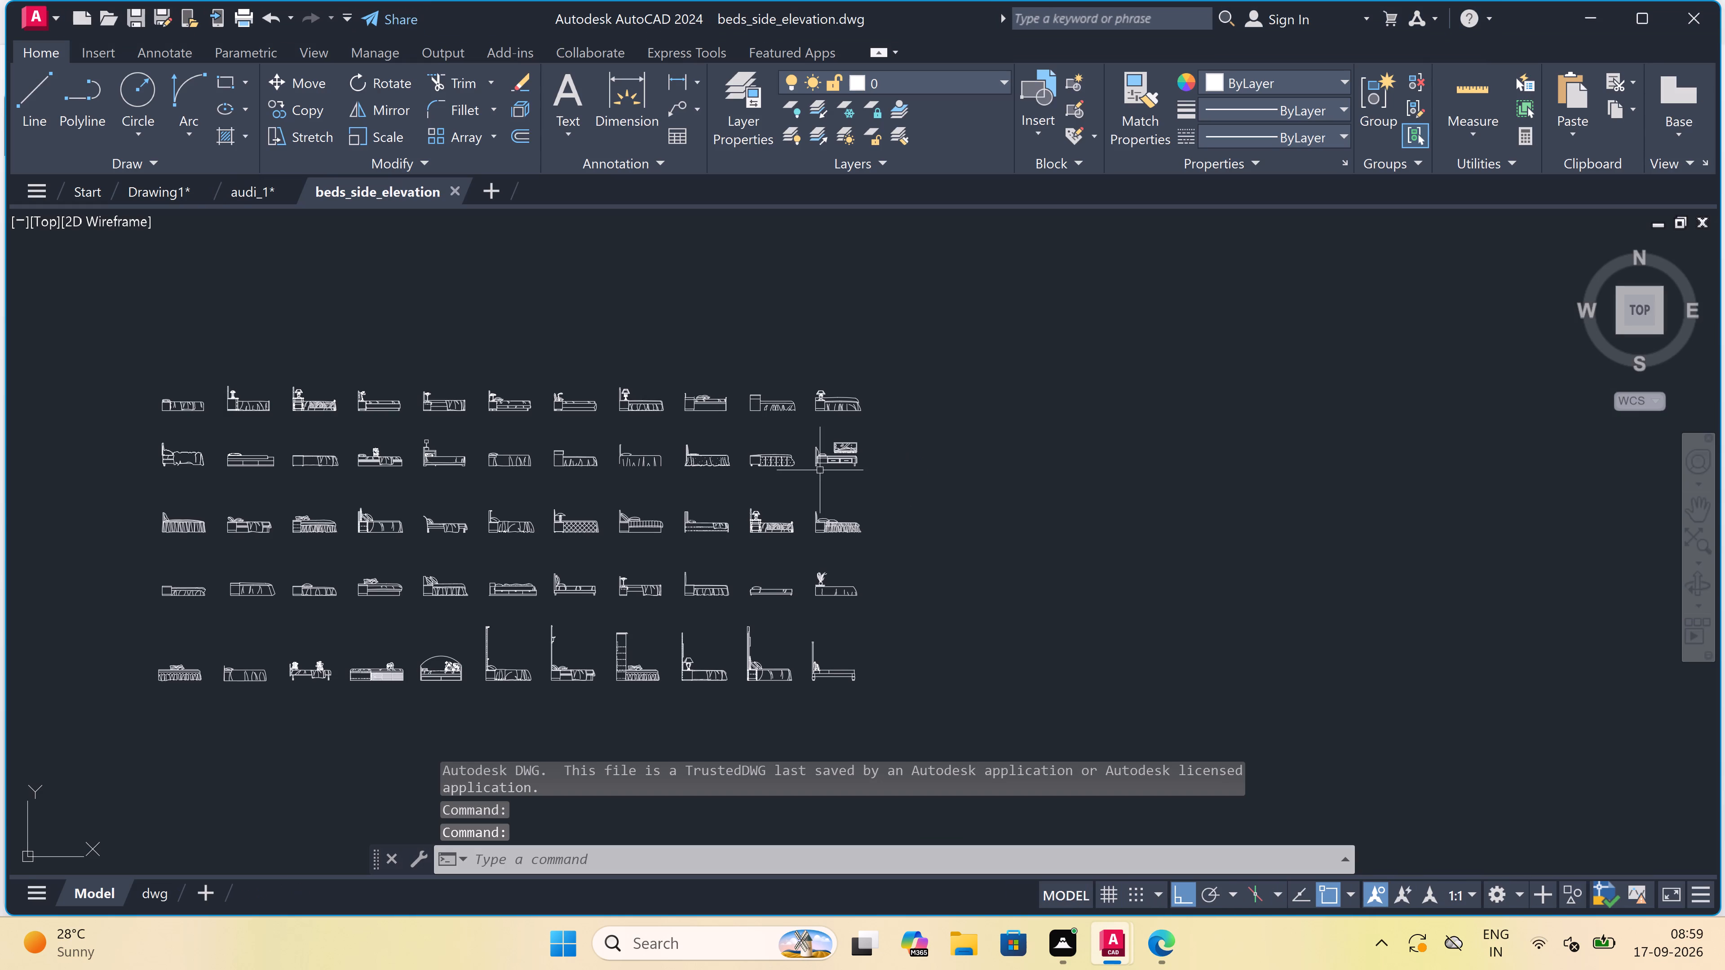
# Copy the top-row bed with the curved headboard, desk lamp and legged bedside cabinet from the beds drawing to the clipboard.
pyautogui.scroll(2, 76, 582)
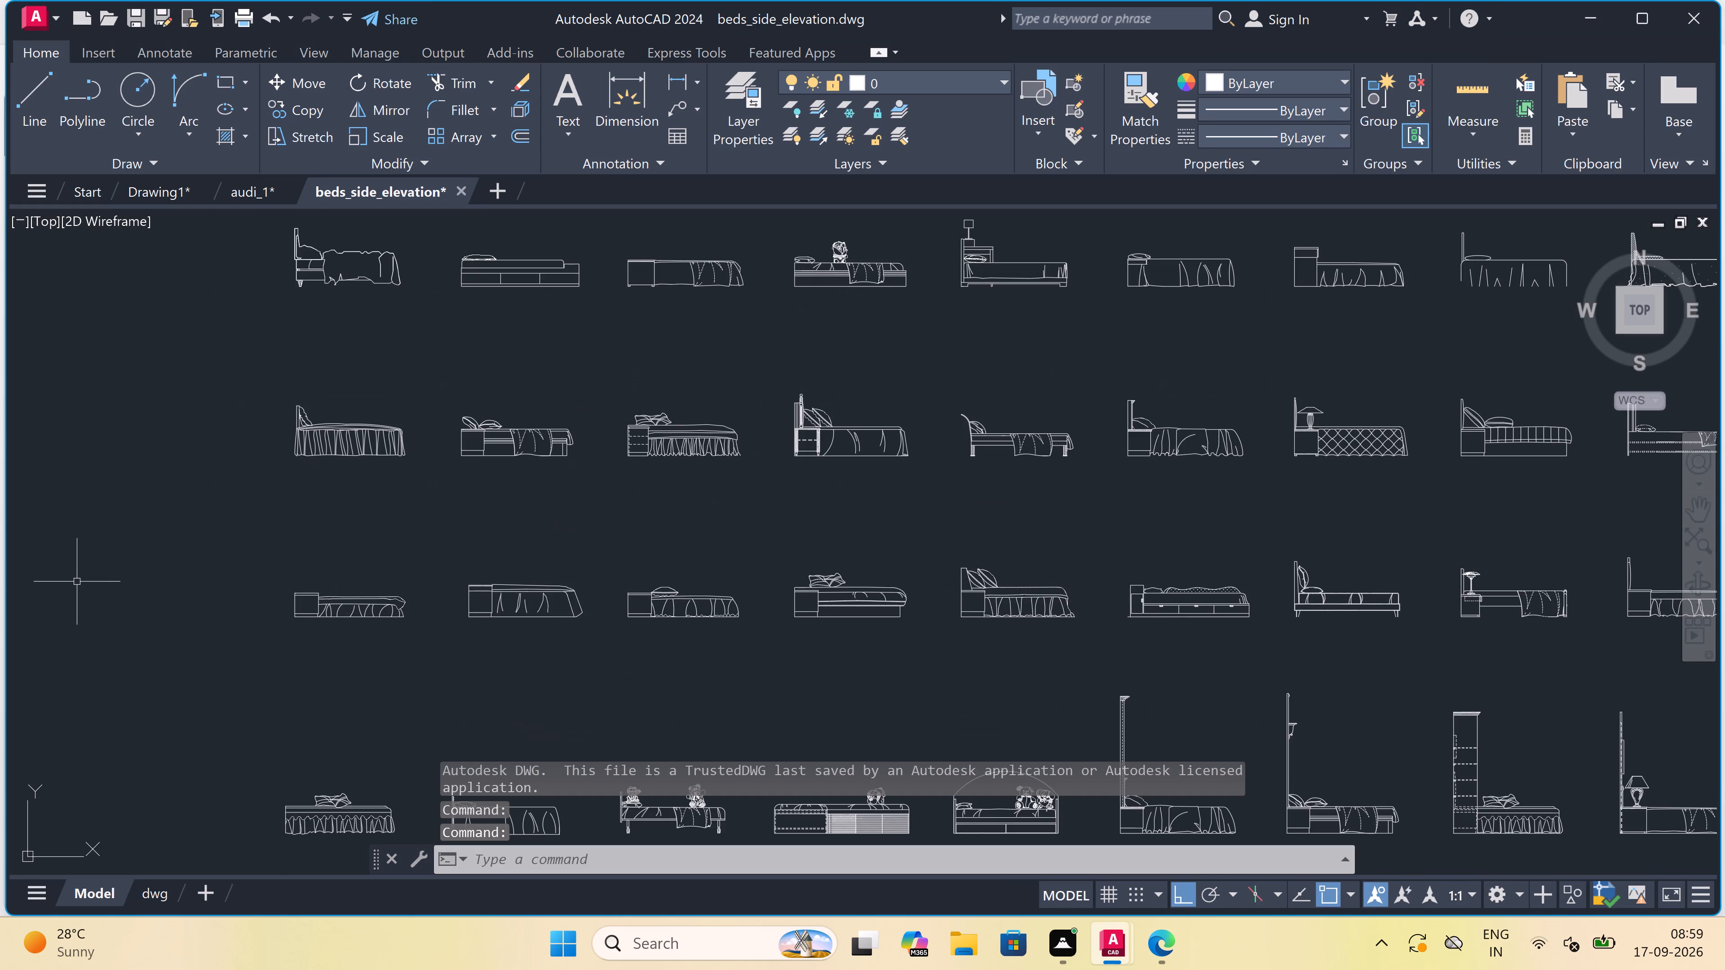
pyautogui.scroll(-1, 78, 584)
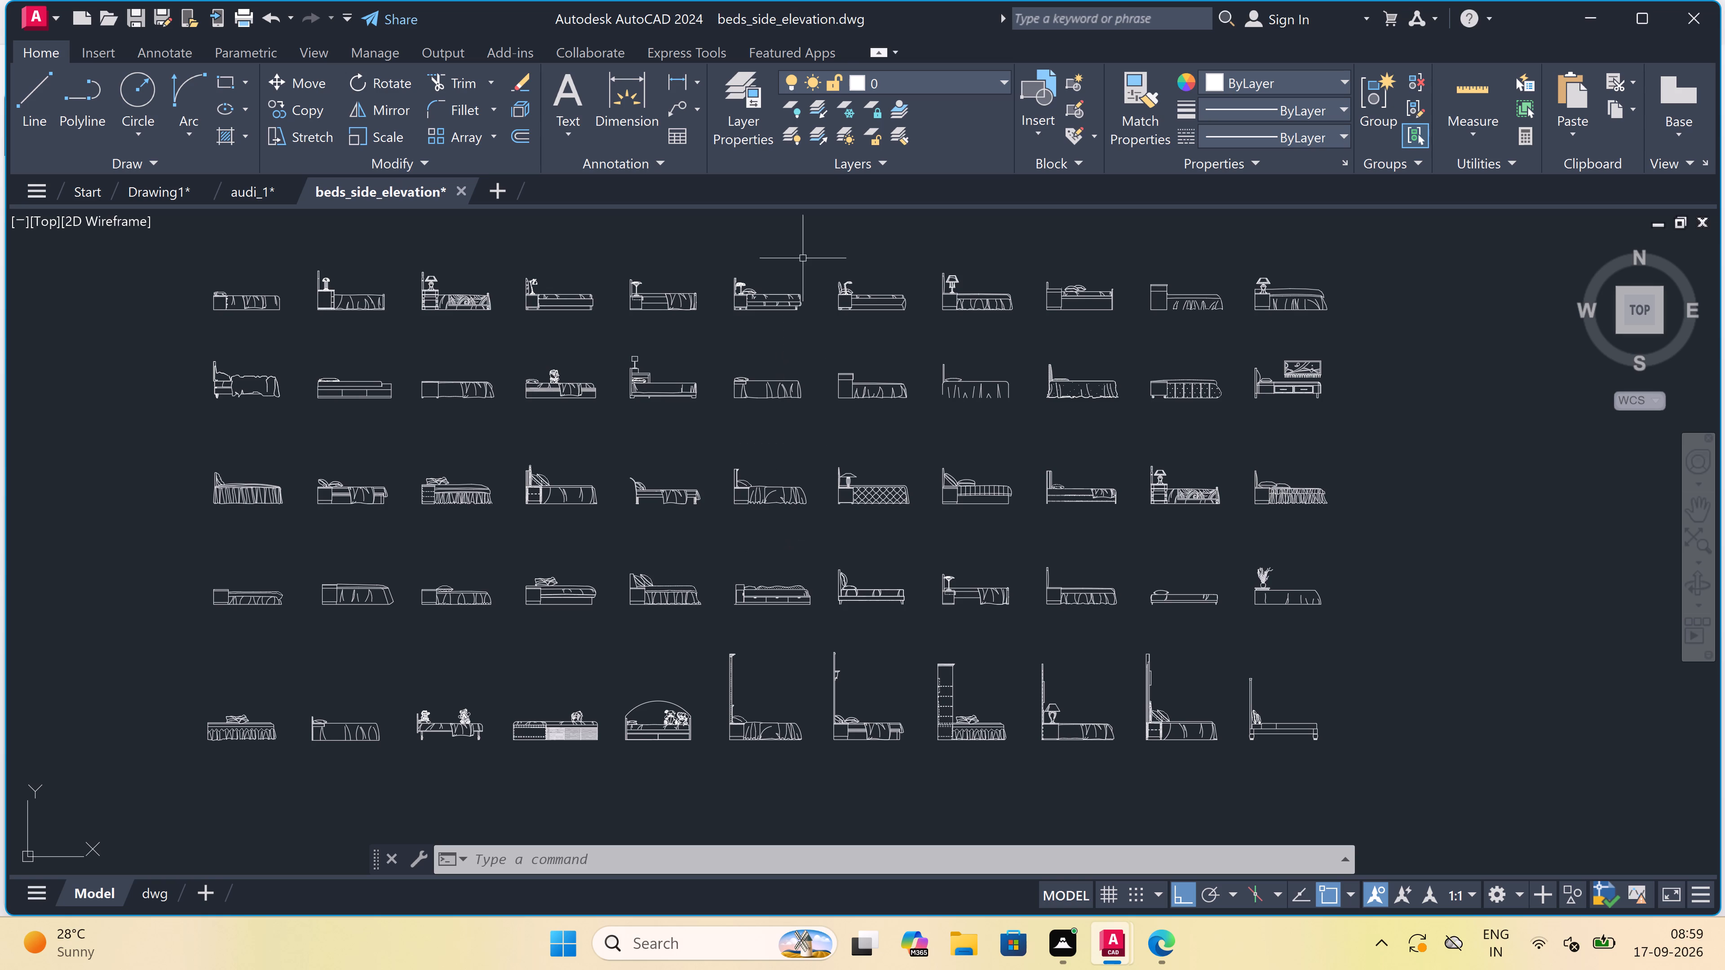
pyautogui.scroll(1, 900, 252)
pyautogui.scroll(3, 978, 269)
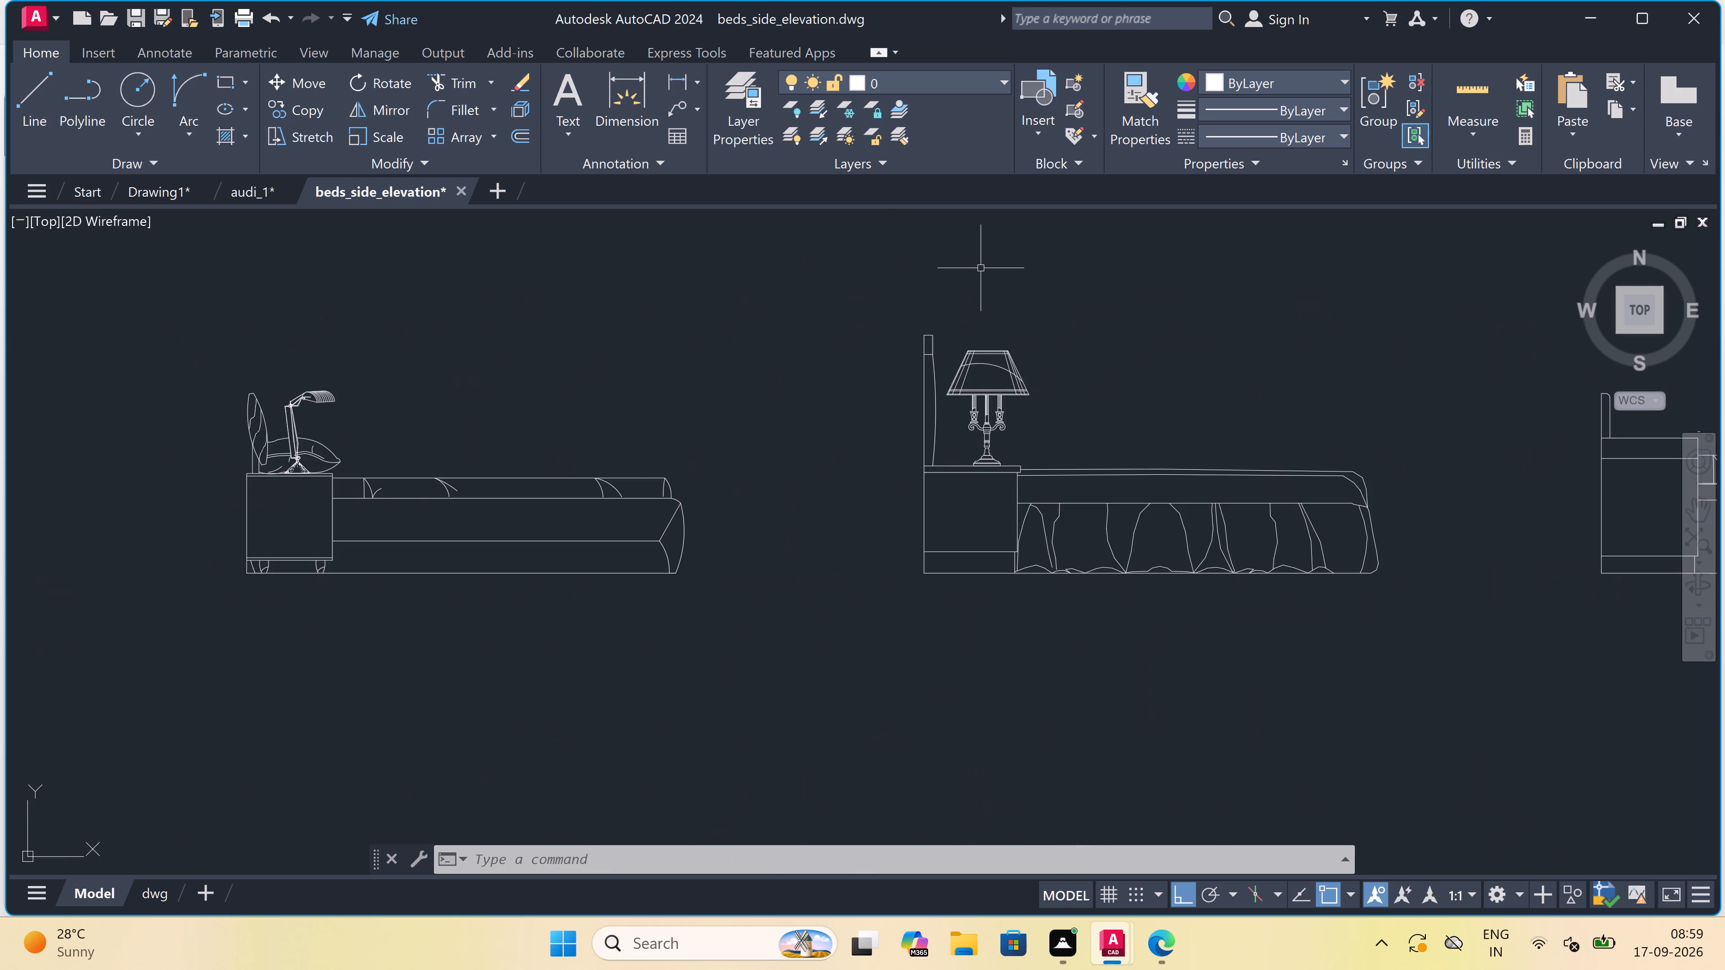
pyautogui.scroll(1, 981, 268)
pyautogui.scroll(-2, 986, 278)
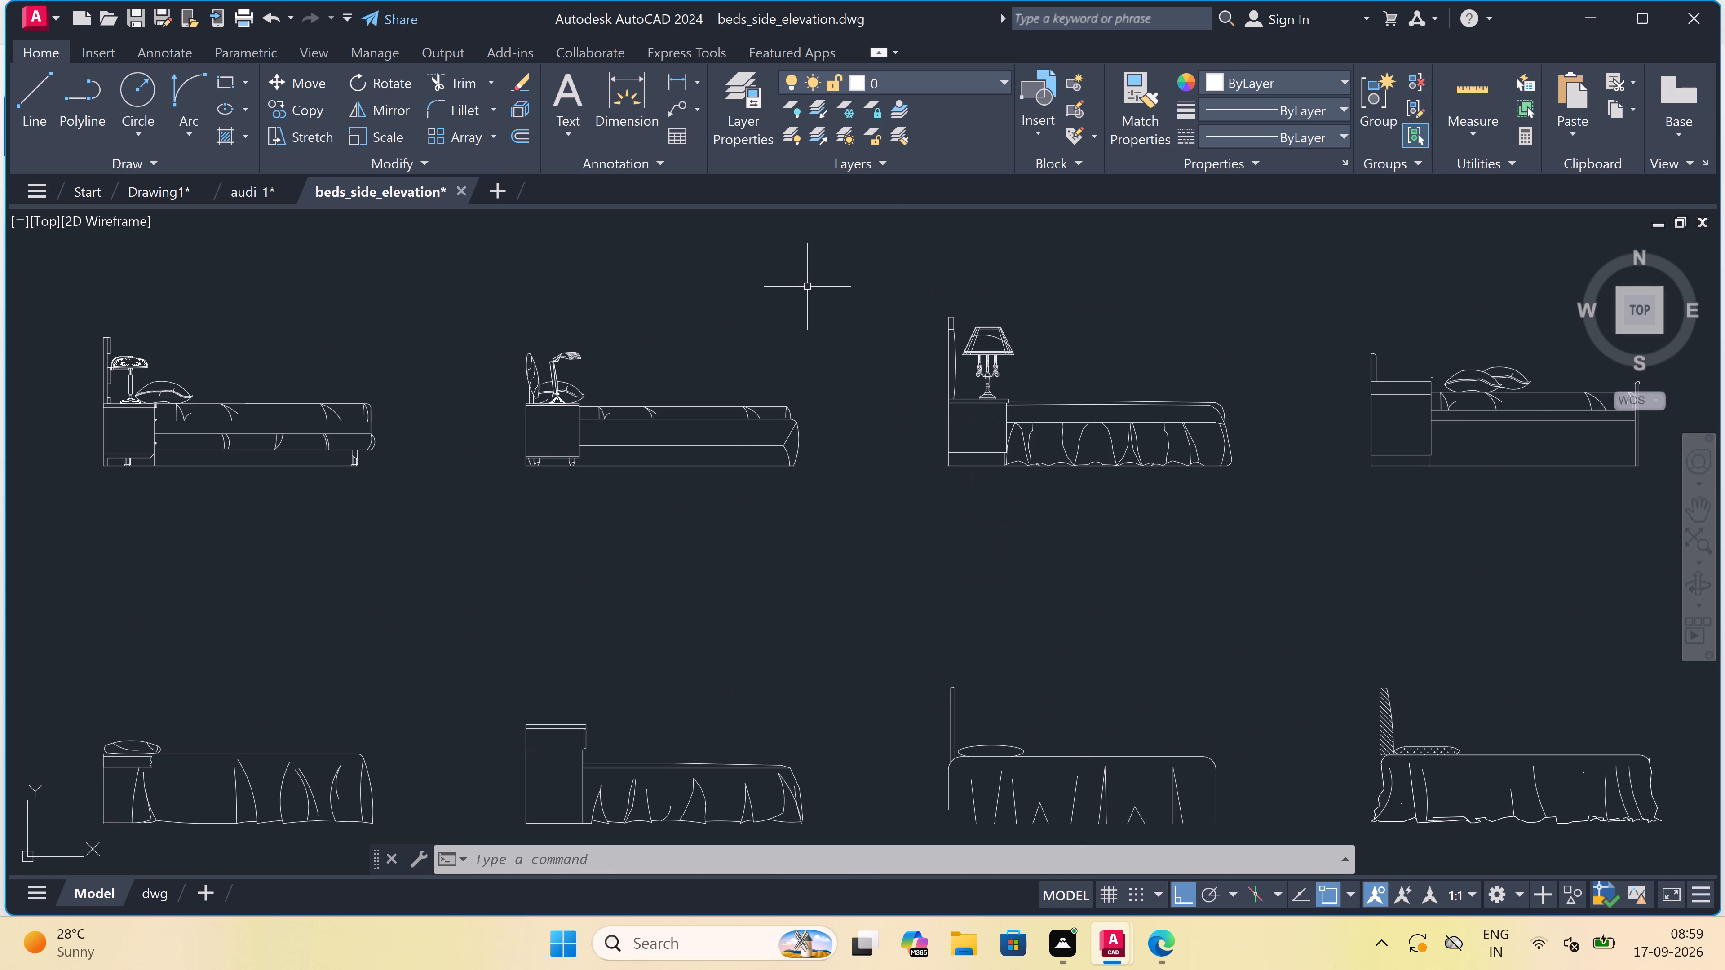
pyautogui.scroll(2, 812, 284)
pyautogui.scroll(-2, 867, 331)
pyautogui.click(869, 335)
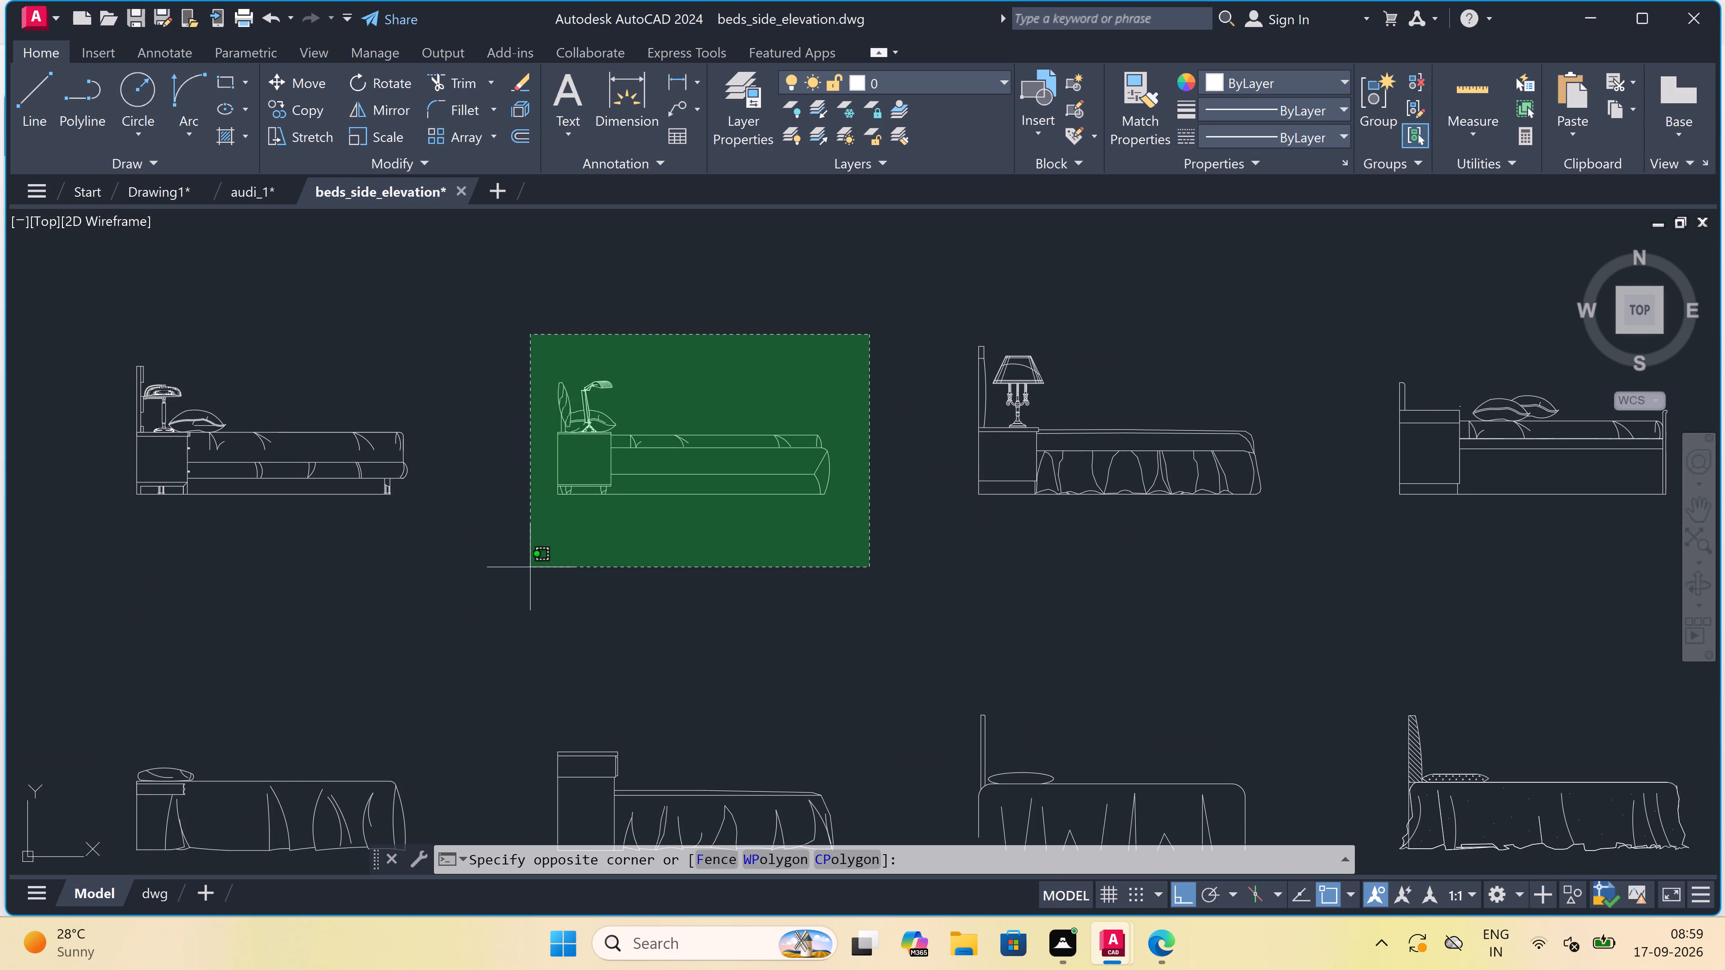
pyautogui.click(530, 567)
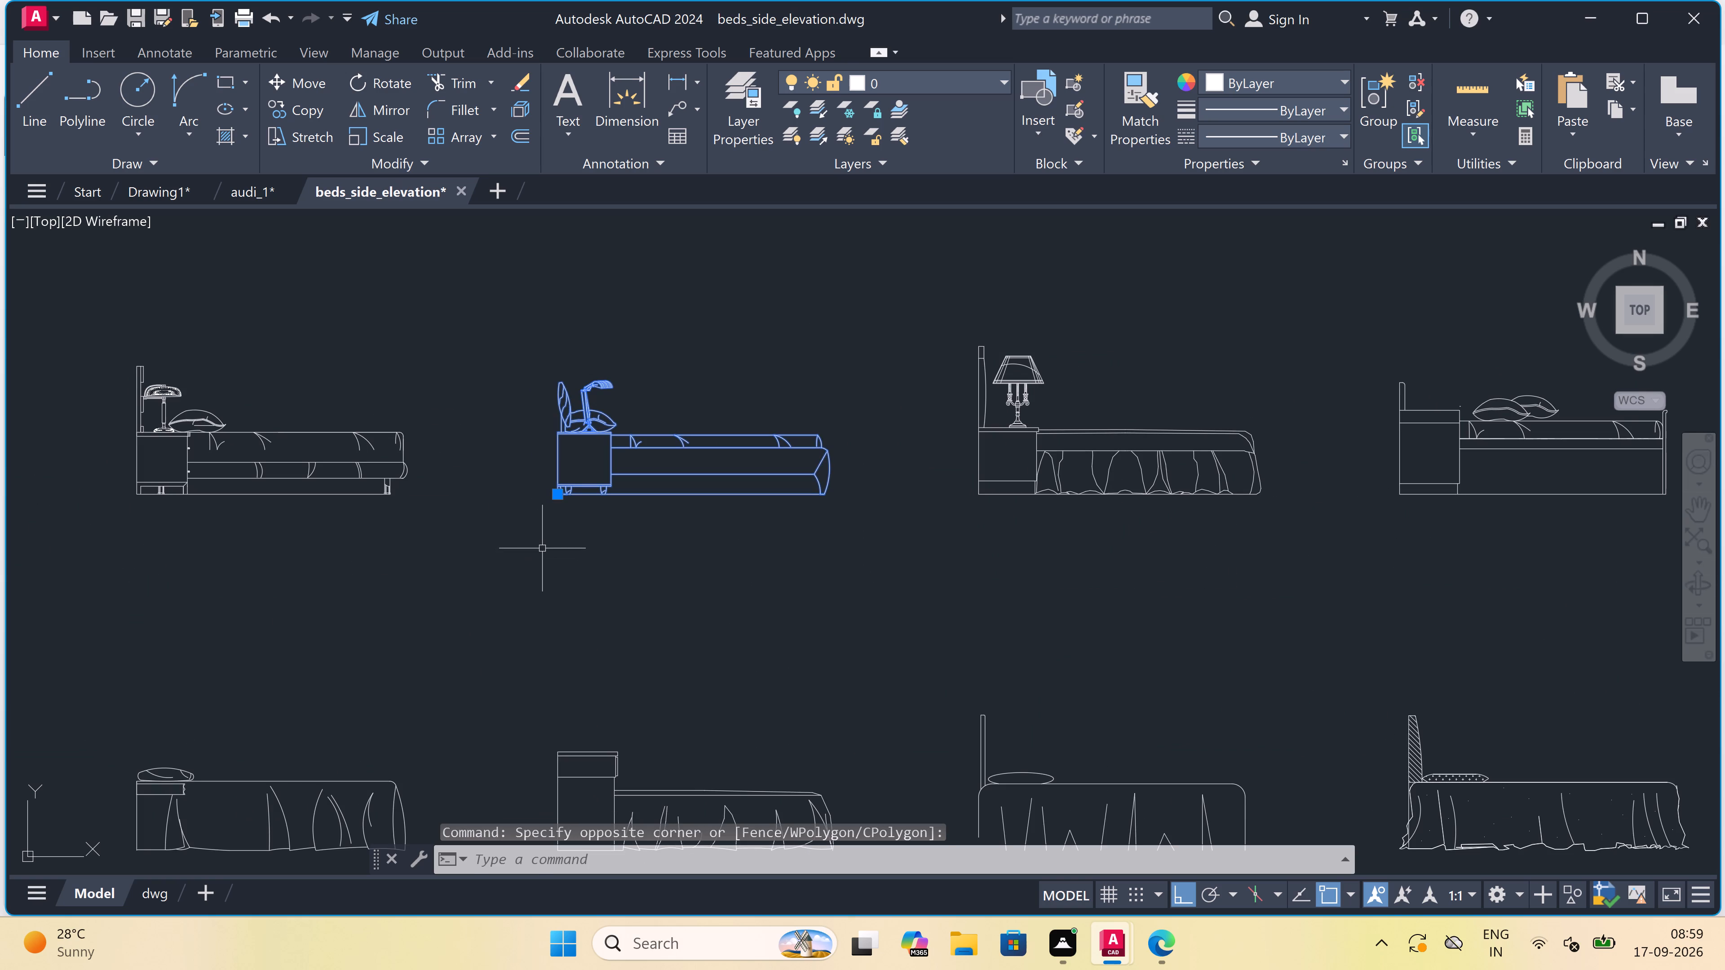
pyautogui.hotkey('ctrl', 'c')
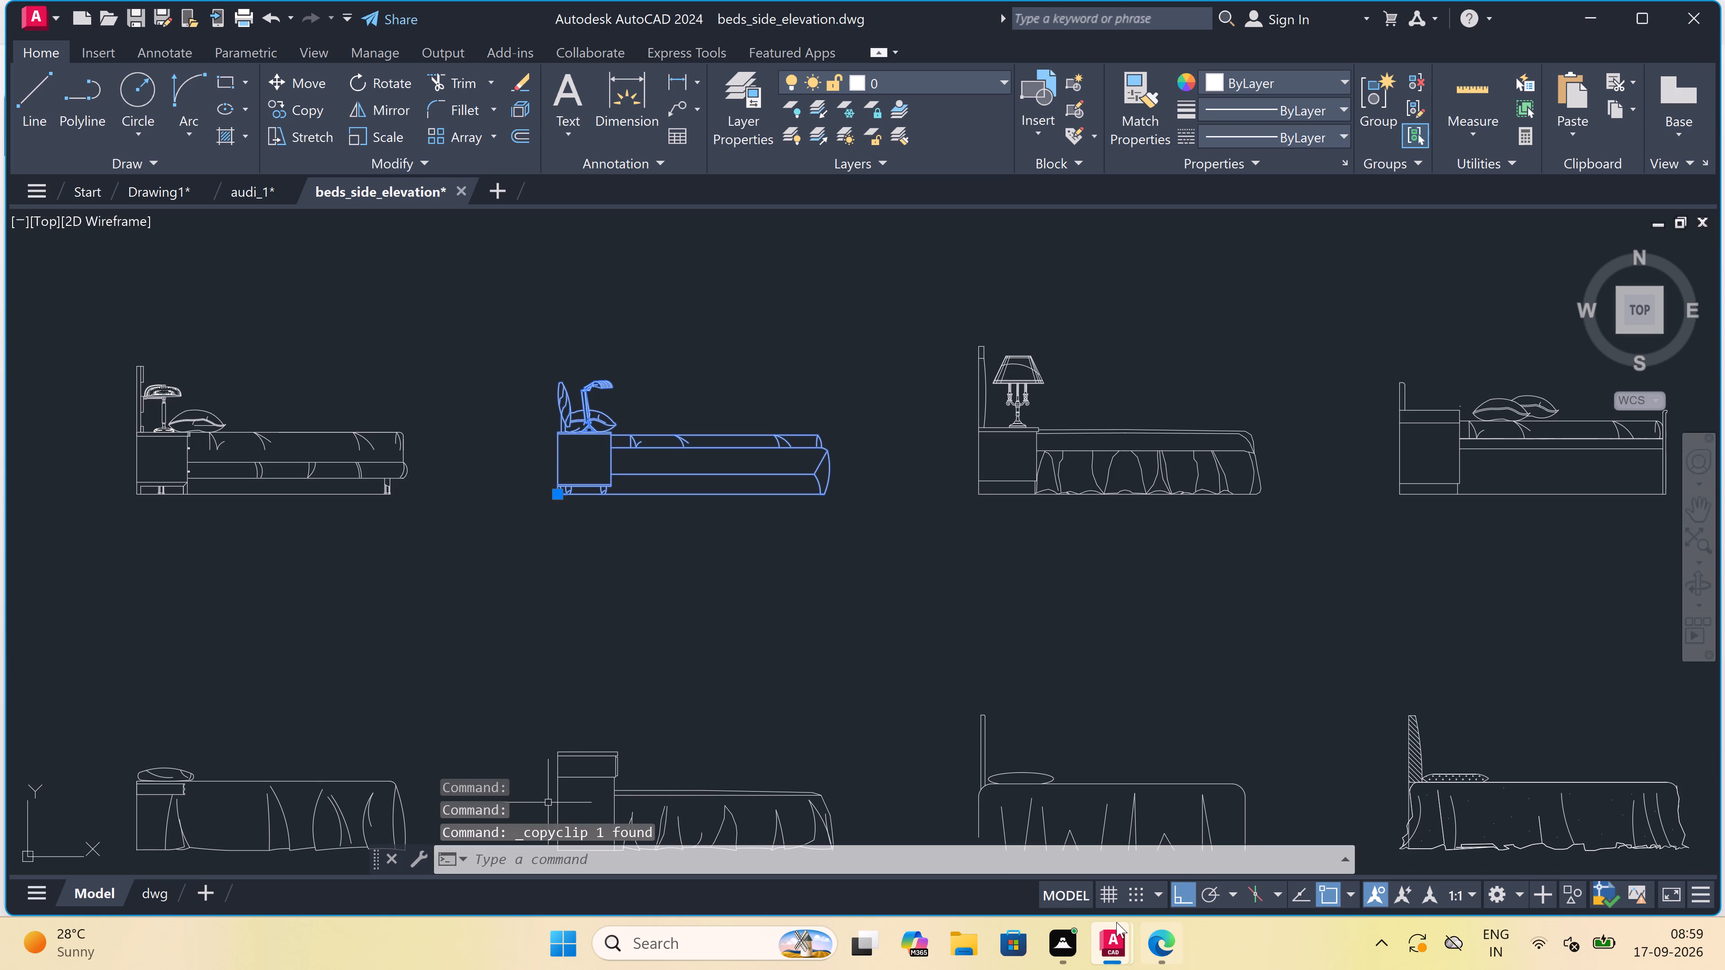
# Switch to Drawing1 and paste the bed in the empty space beside section AA and its labels.
pyautogui.click(902, 829)
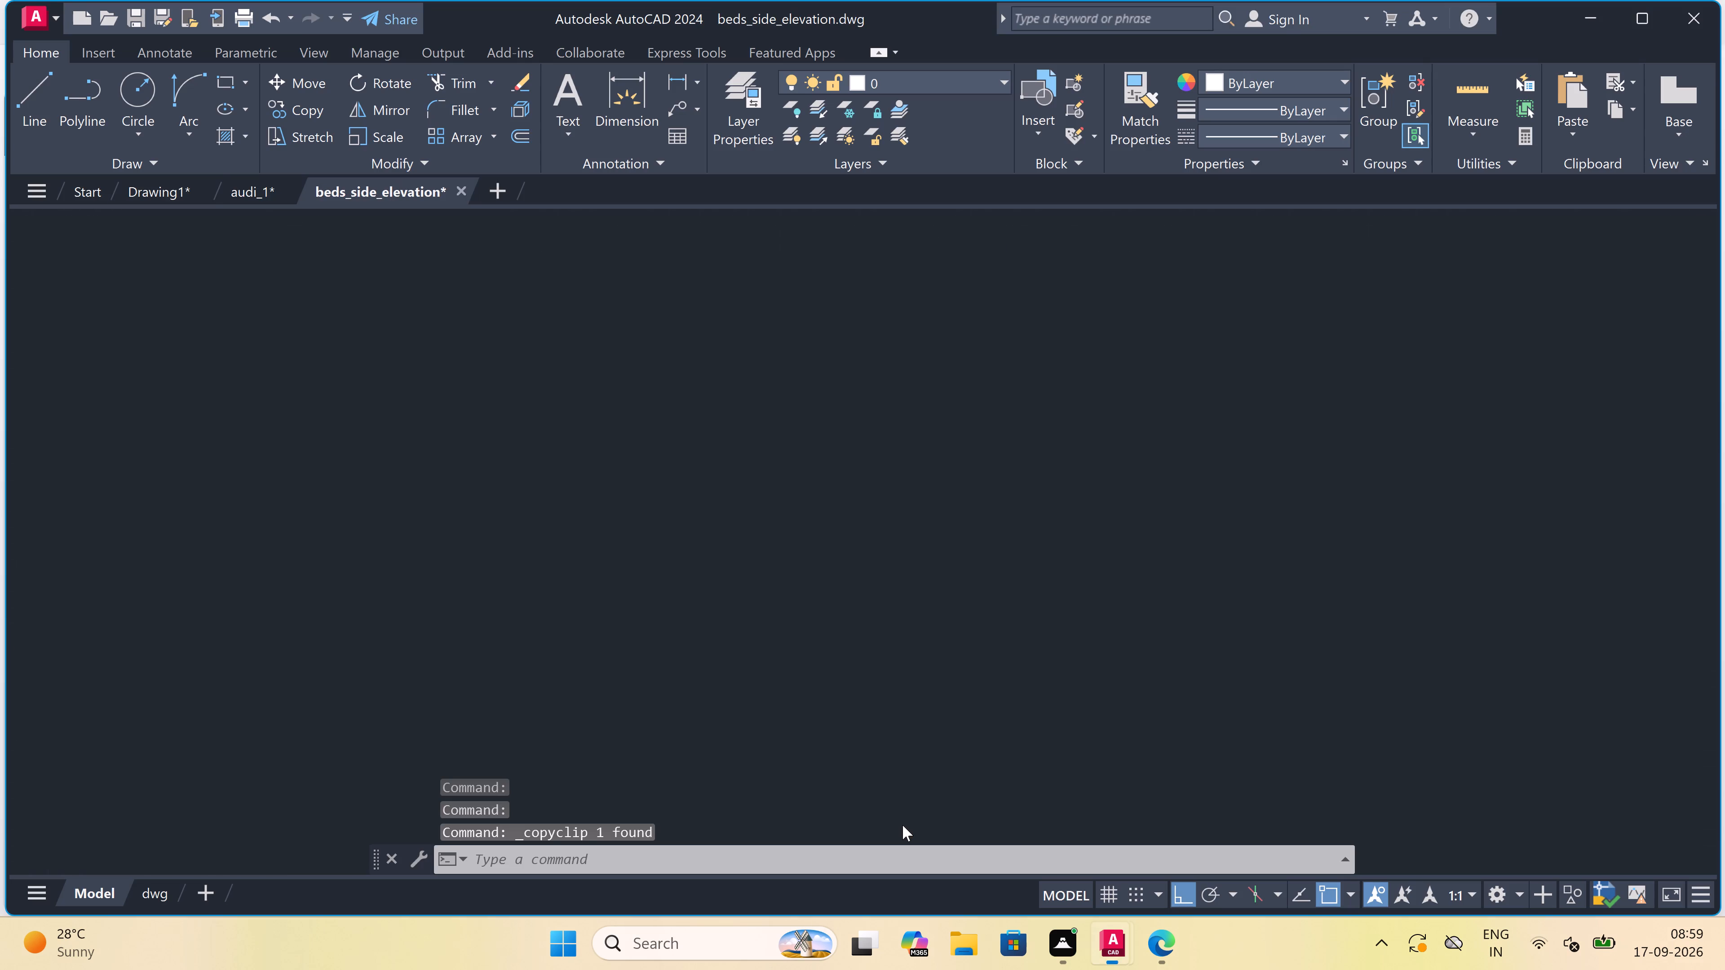
pyautogui.hotkey('ctrl', 'v')
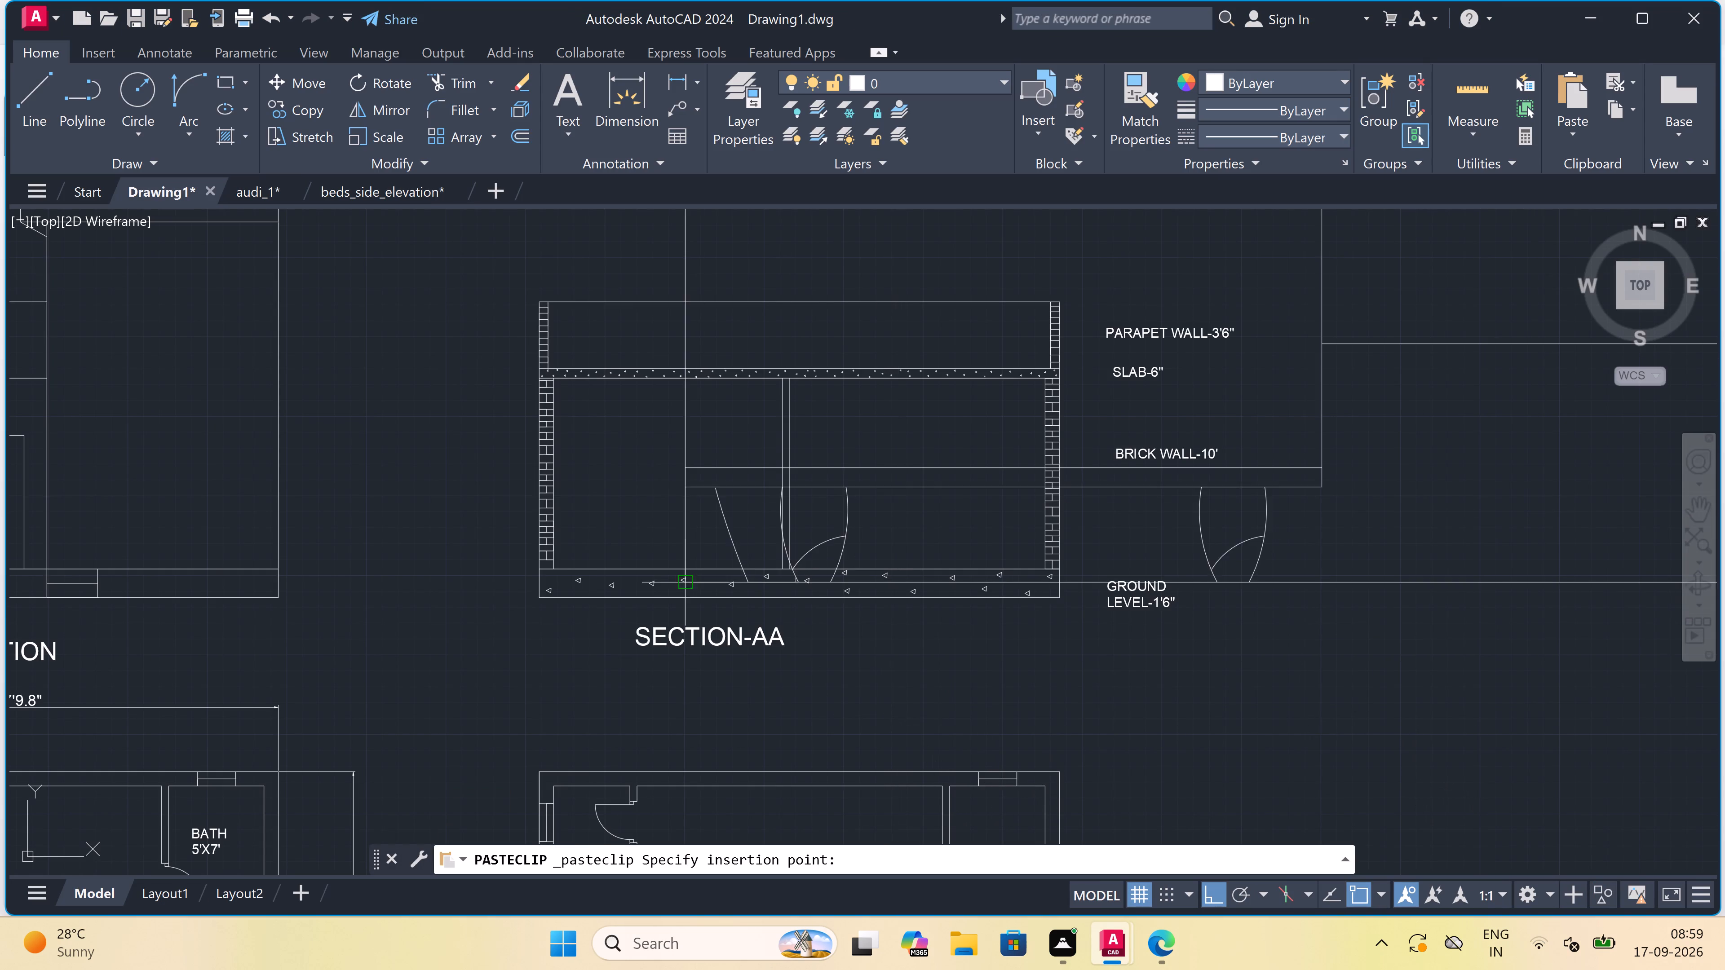
pyautogui.scroll(-4, 657, 460)
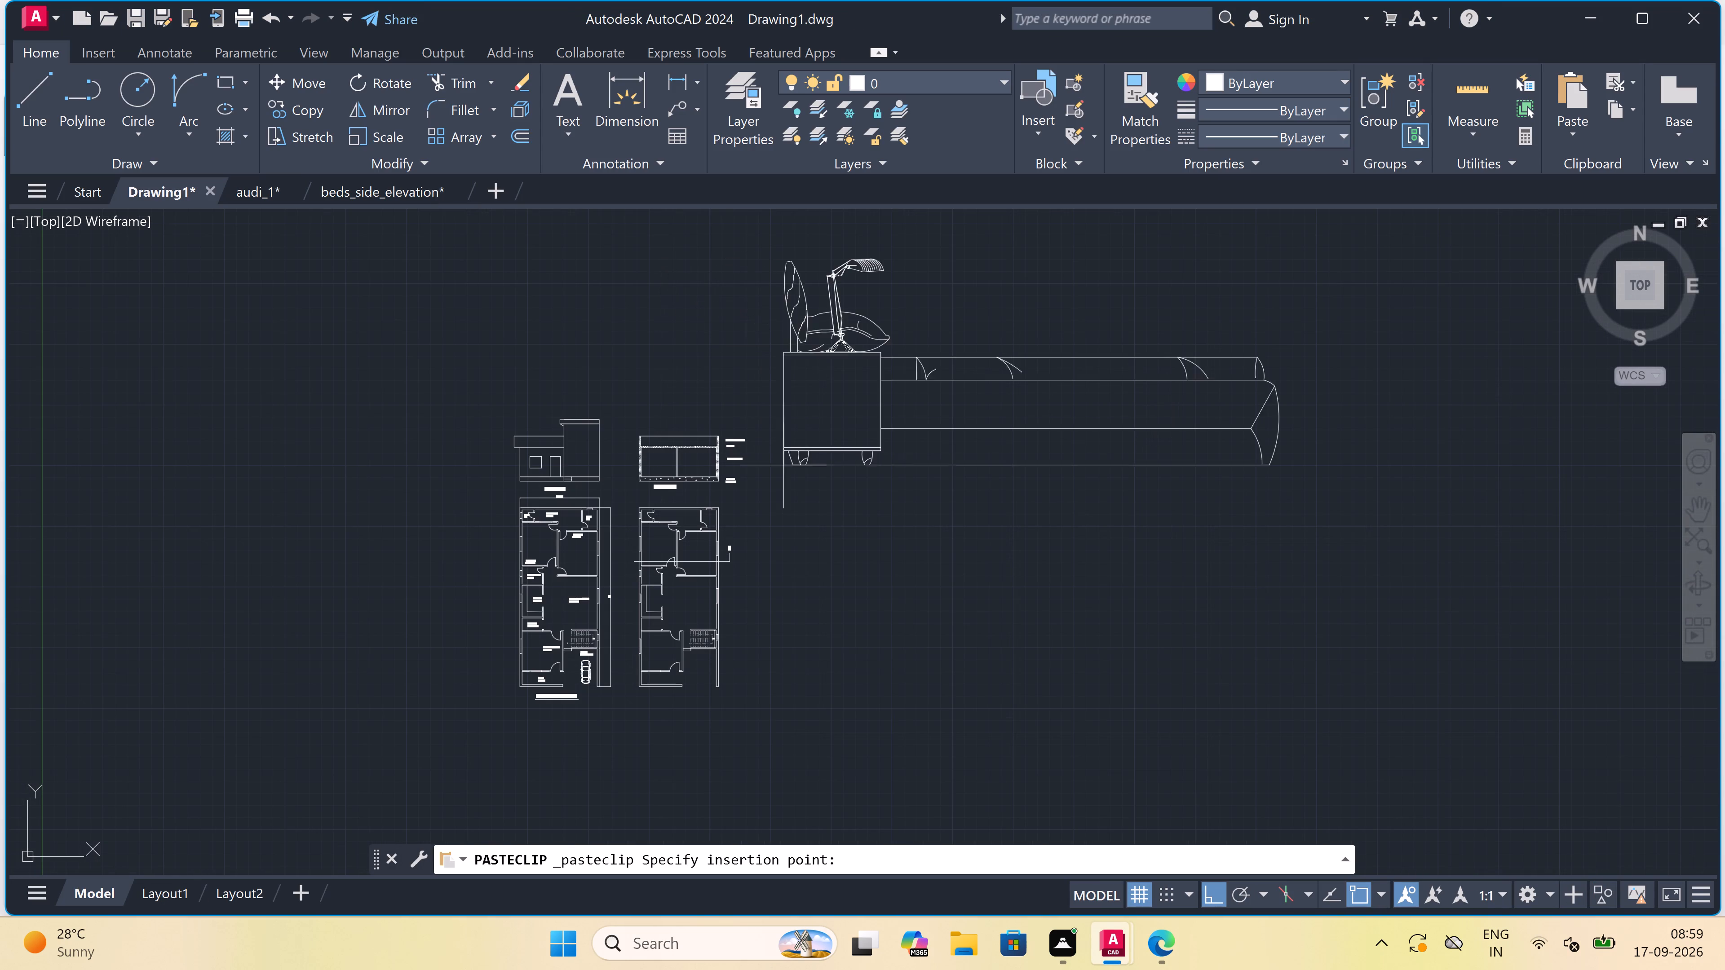
pyautogui.click(847, 503)
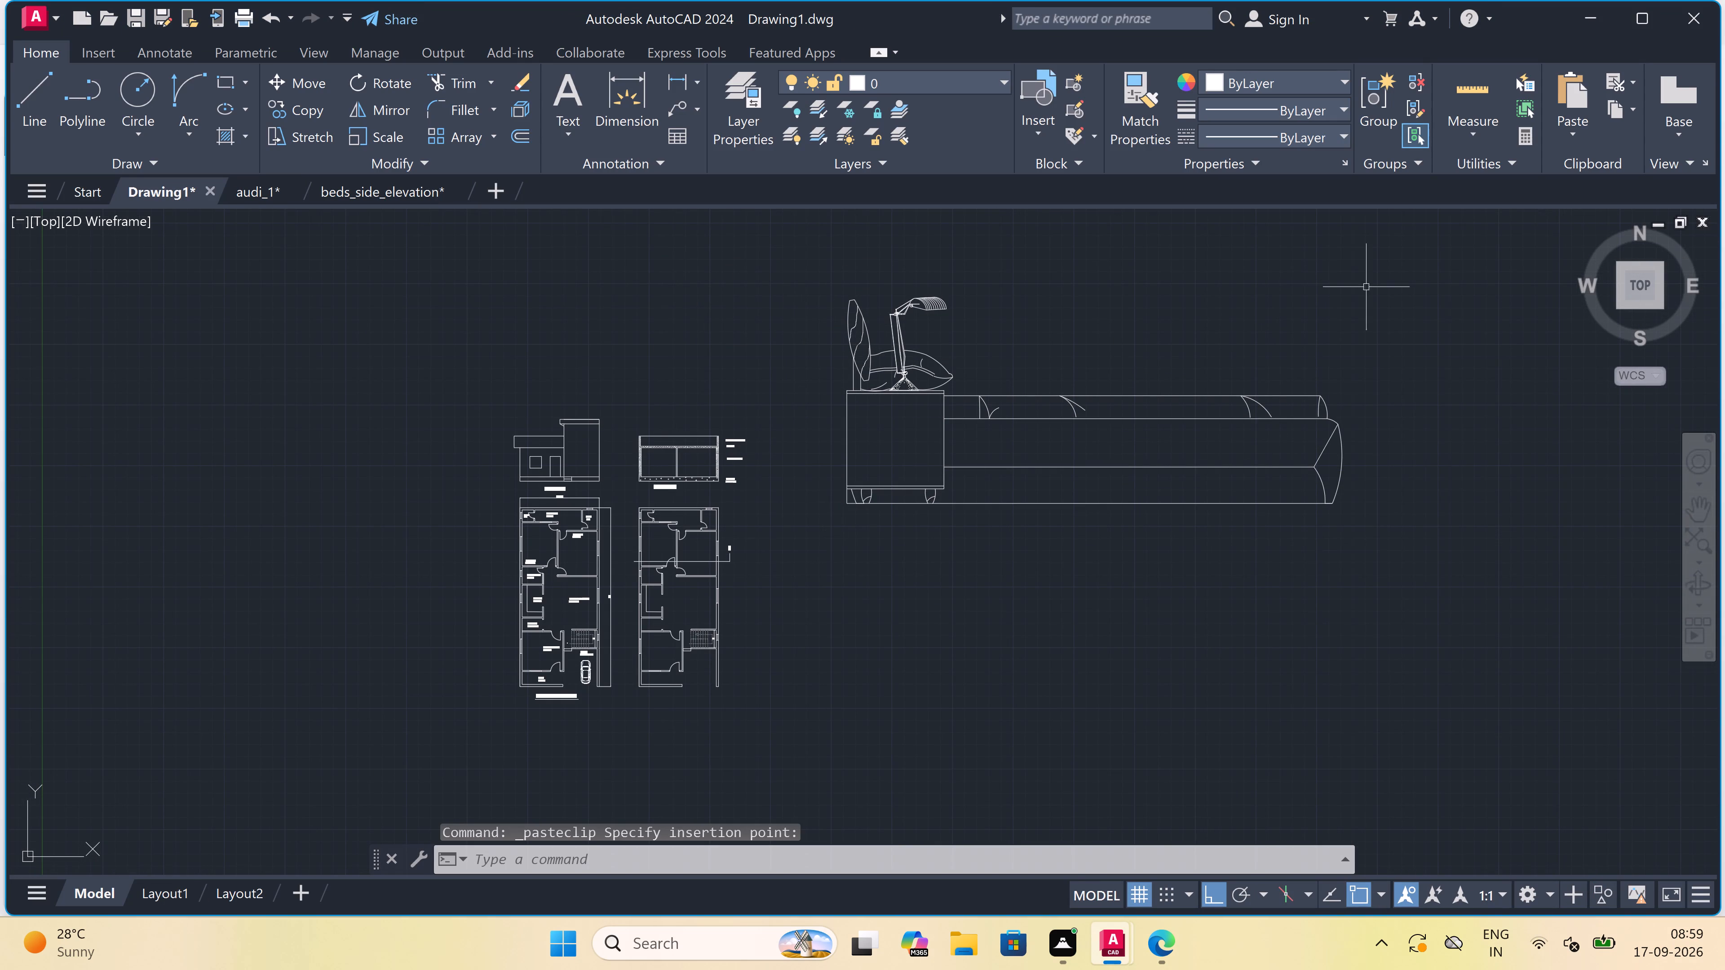
# Scale the pasted bed down by eye so its length fits within one room of section AA.
pyautogui.moveTo(1427, 288); pyautogui.dragTo(1429, 298)
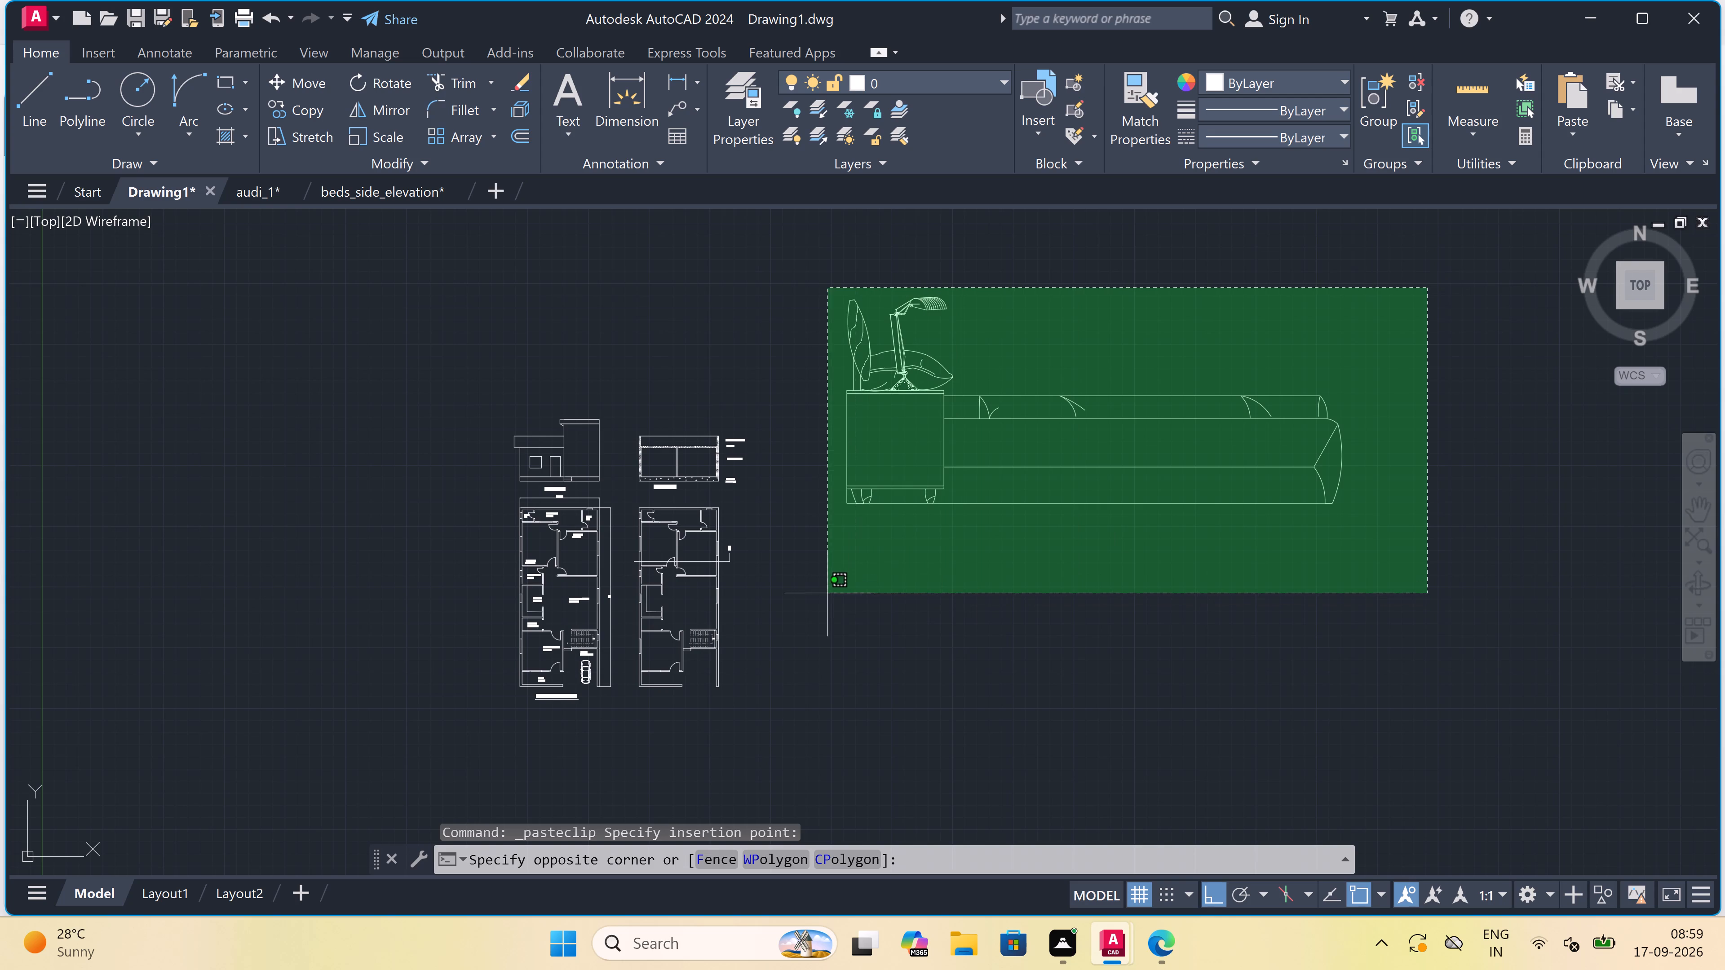
pyautogui.click(818, 589)
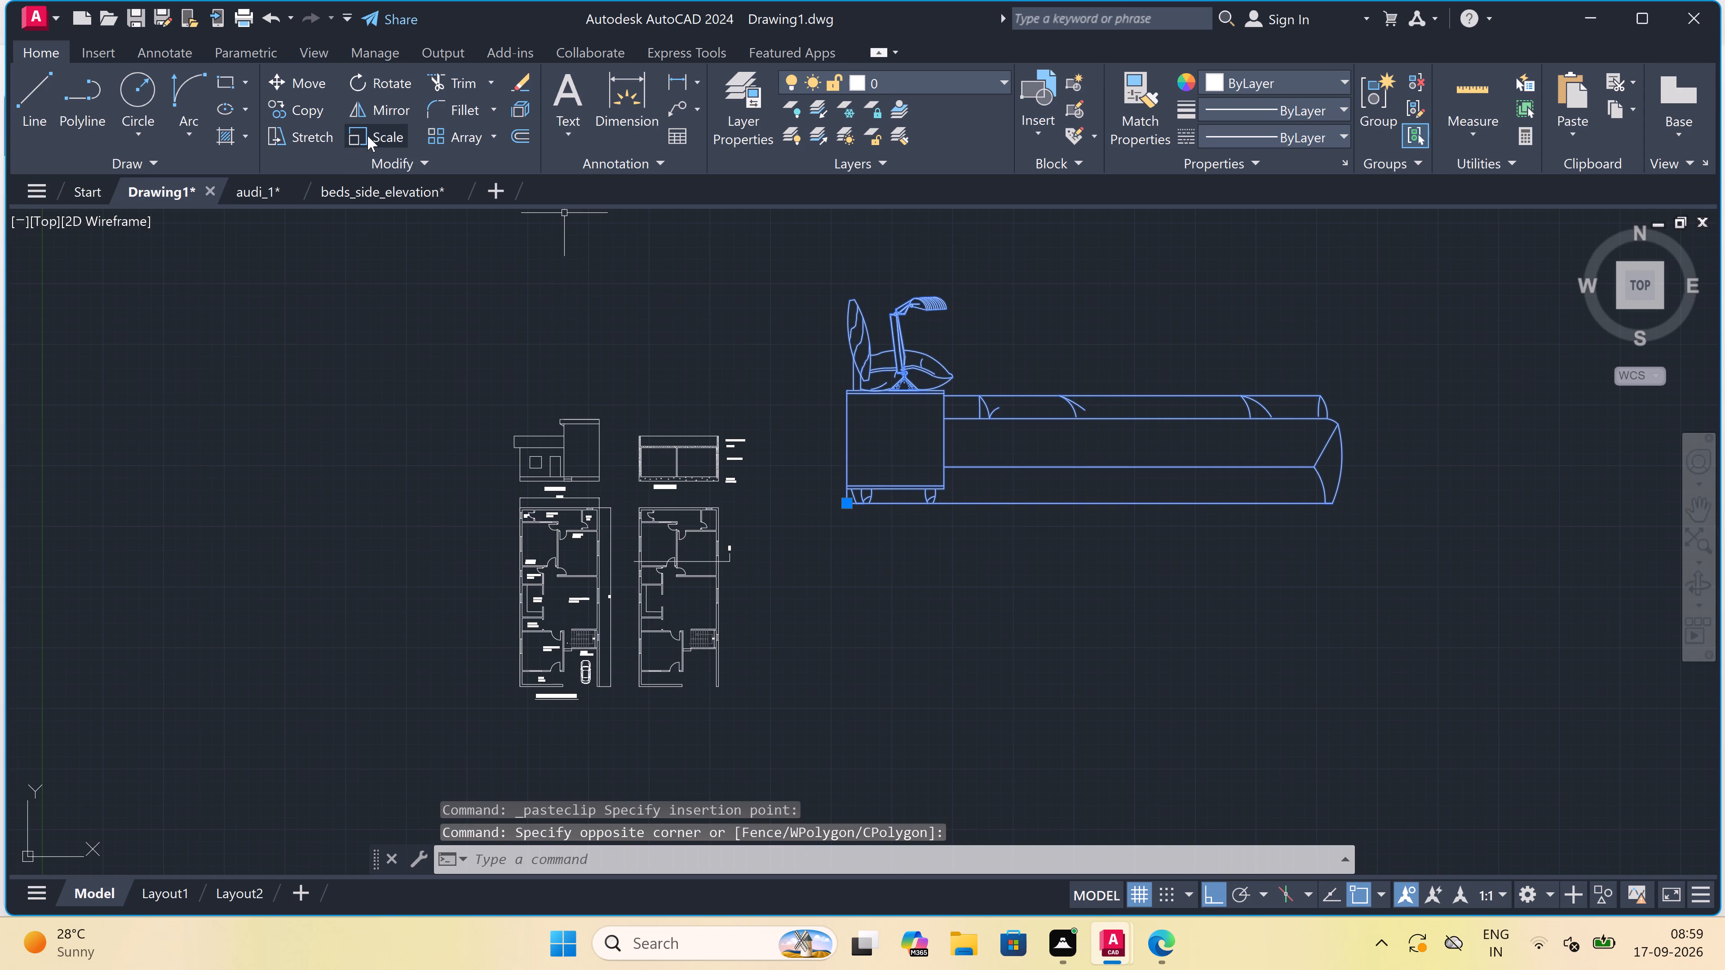
pyautogui.click(367, 136)
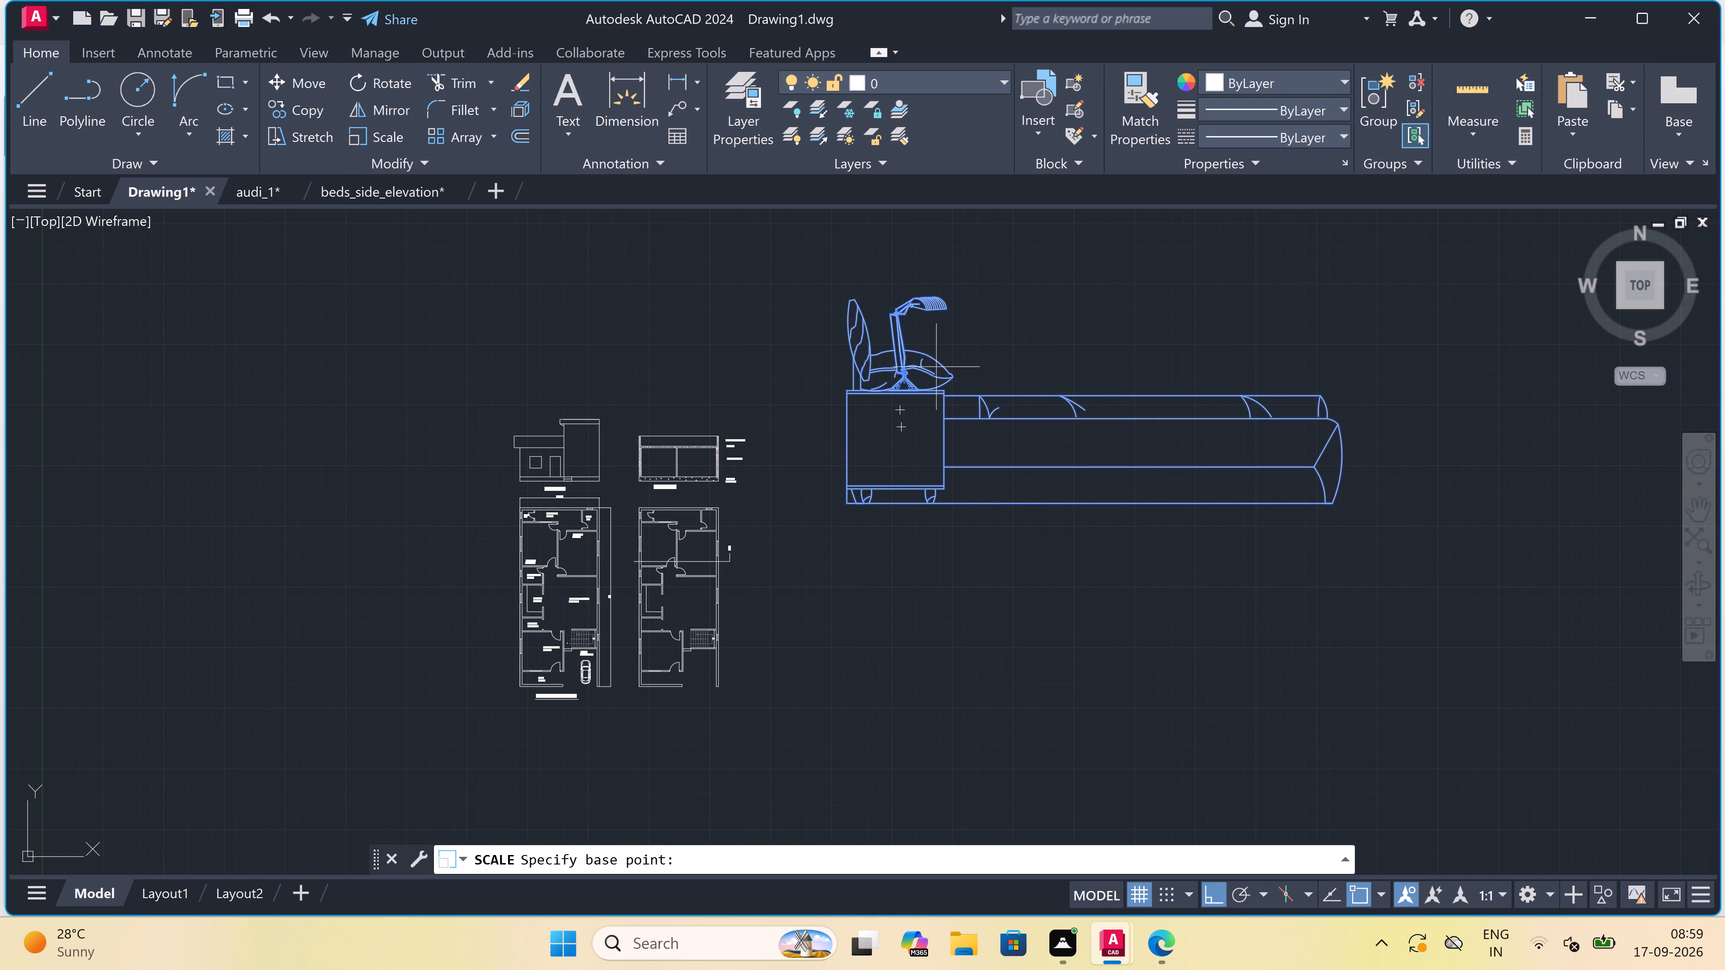
pyautogui.click(934, 371)
pyautogui.scroll(2, 932, 356)
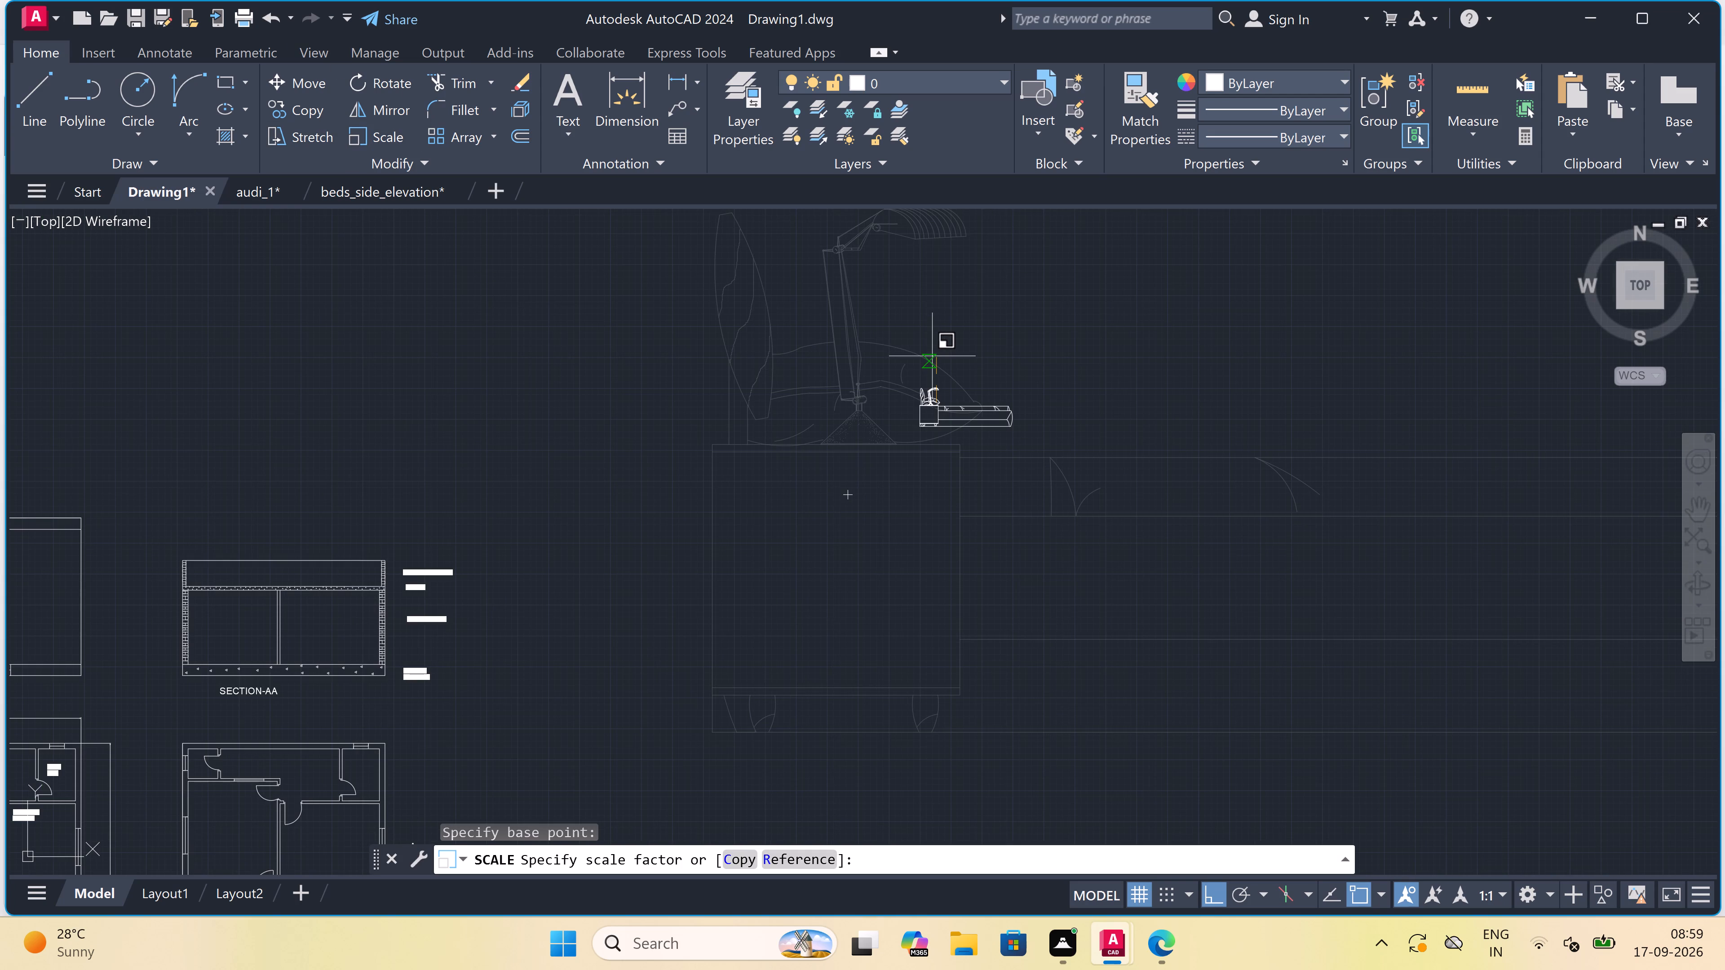
pyautogui.click(932, 356)
# Move the scaled bed freely from the empty space to just beside the GROUND LEVEL-1'6" label of section AA.
pyautogui.moveTo(1058, 354); pyautogui.dragTo(1031, 376)
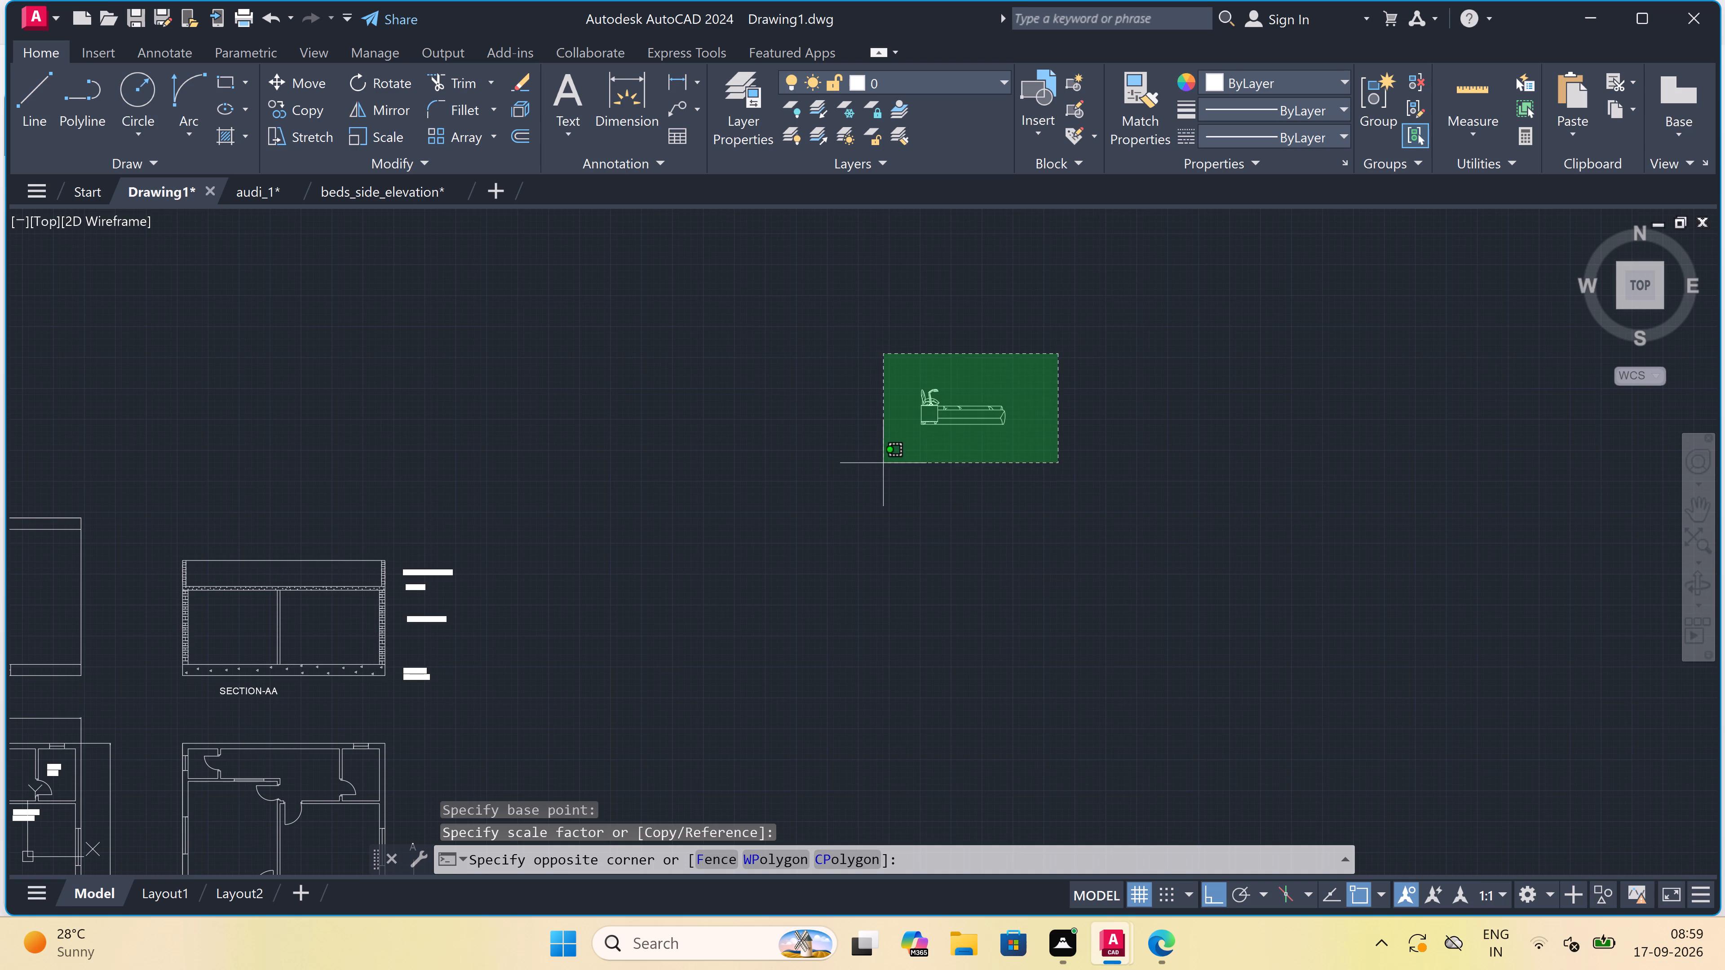
pyautogui.click(836, 472)
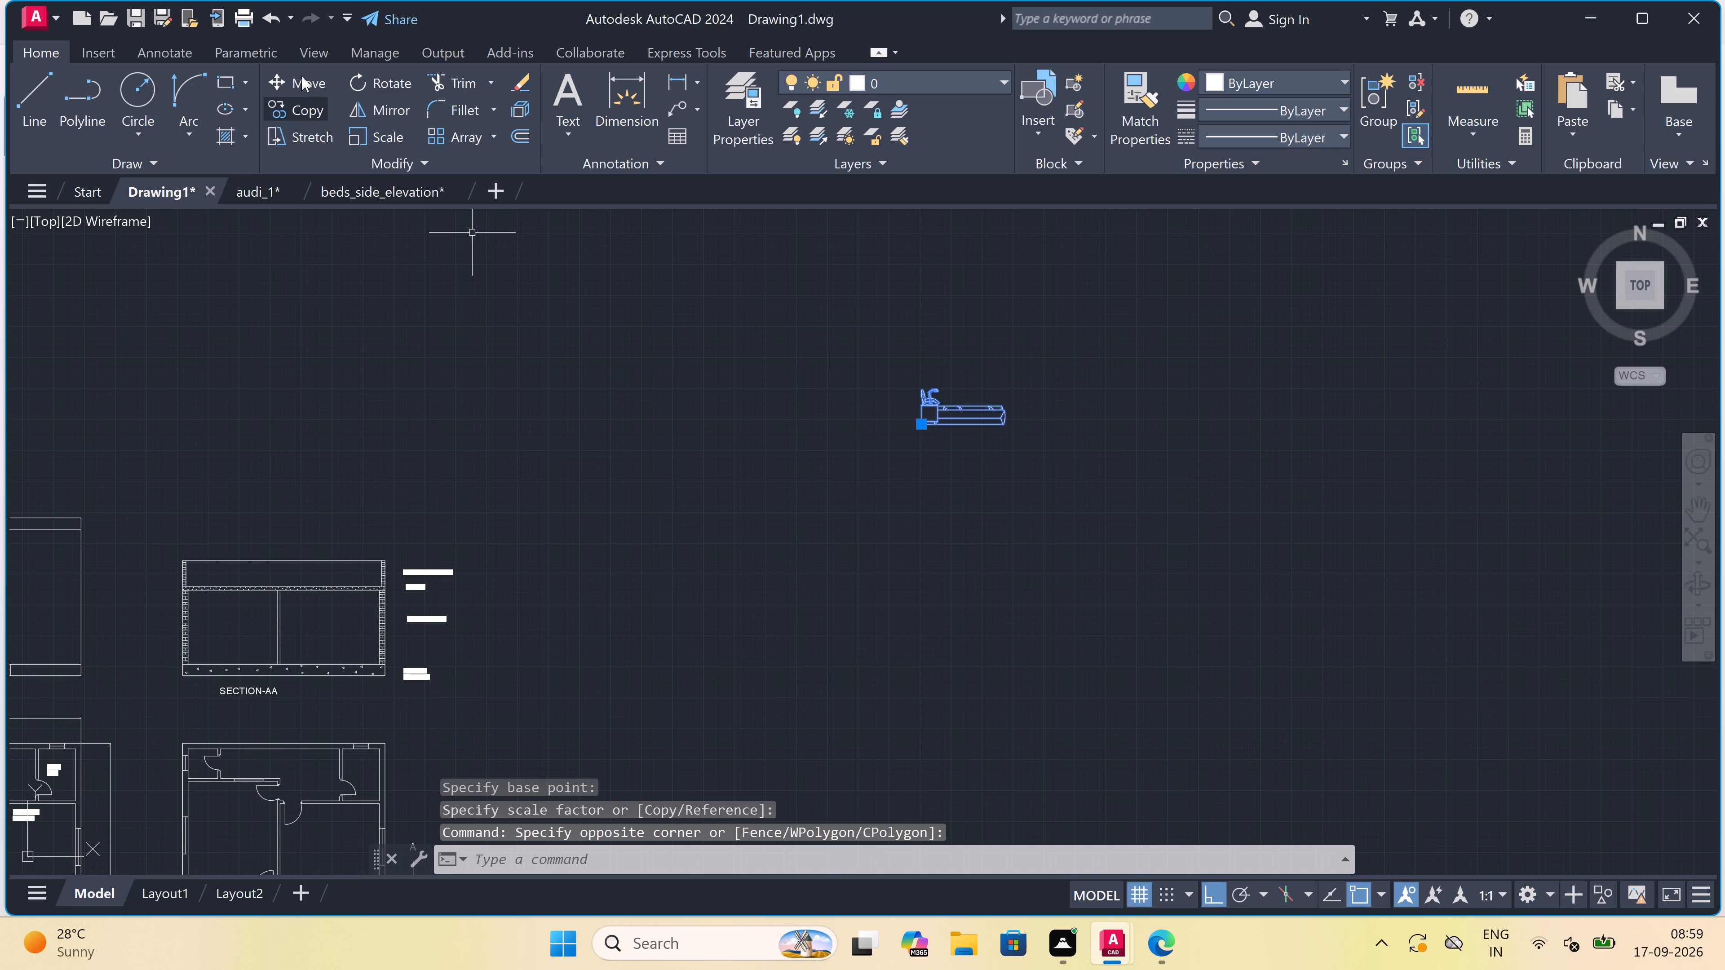
pyautogui.click(301, 76)
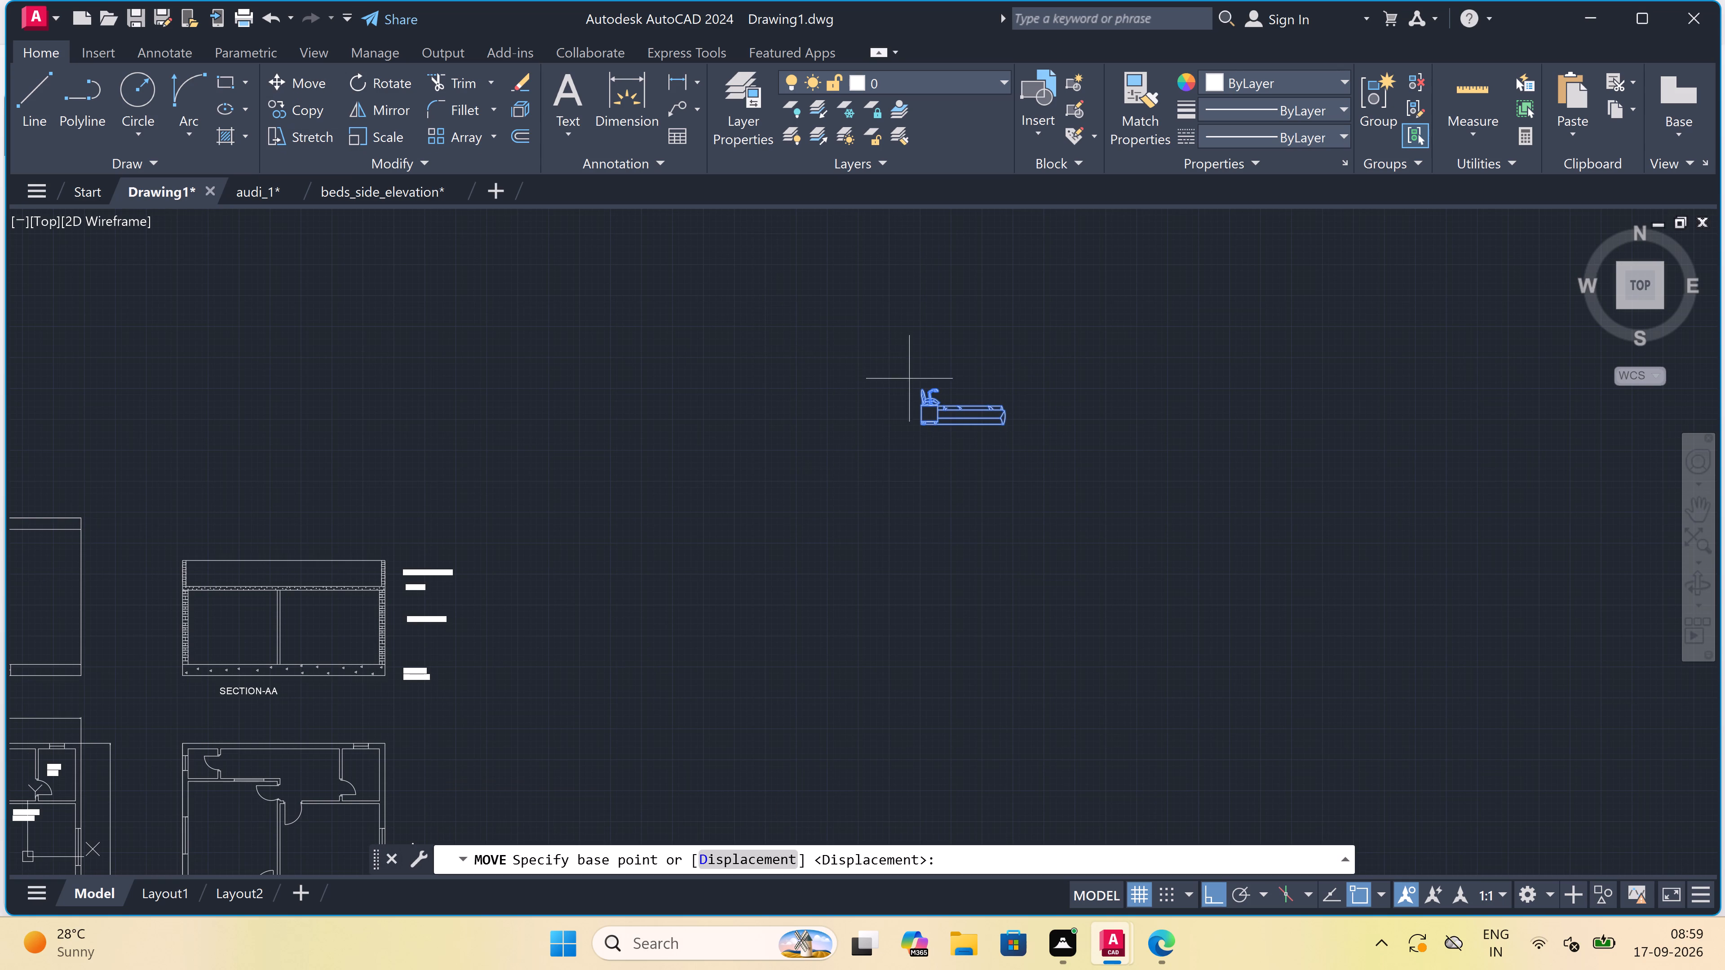
pyautogui.moveTo(950, 412); pyautogui.dragTo(946, 419)
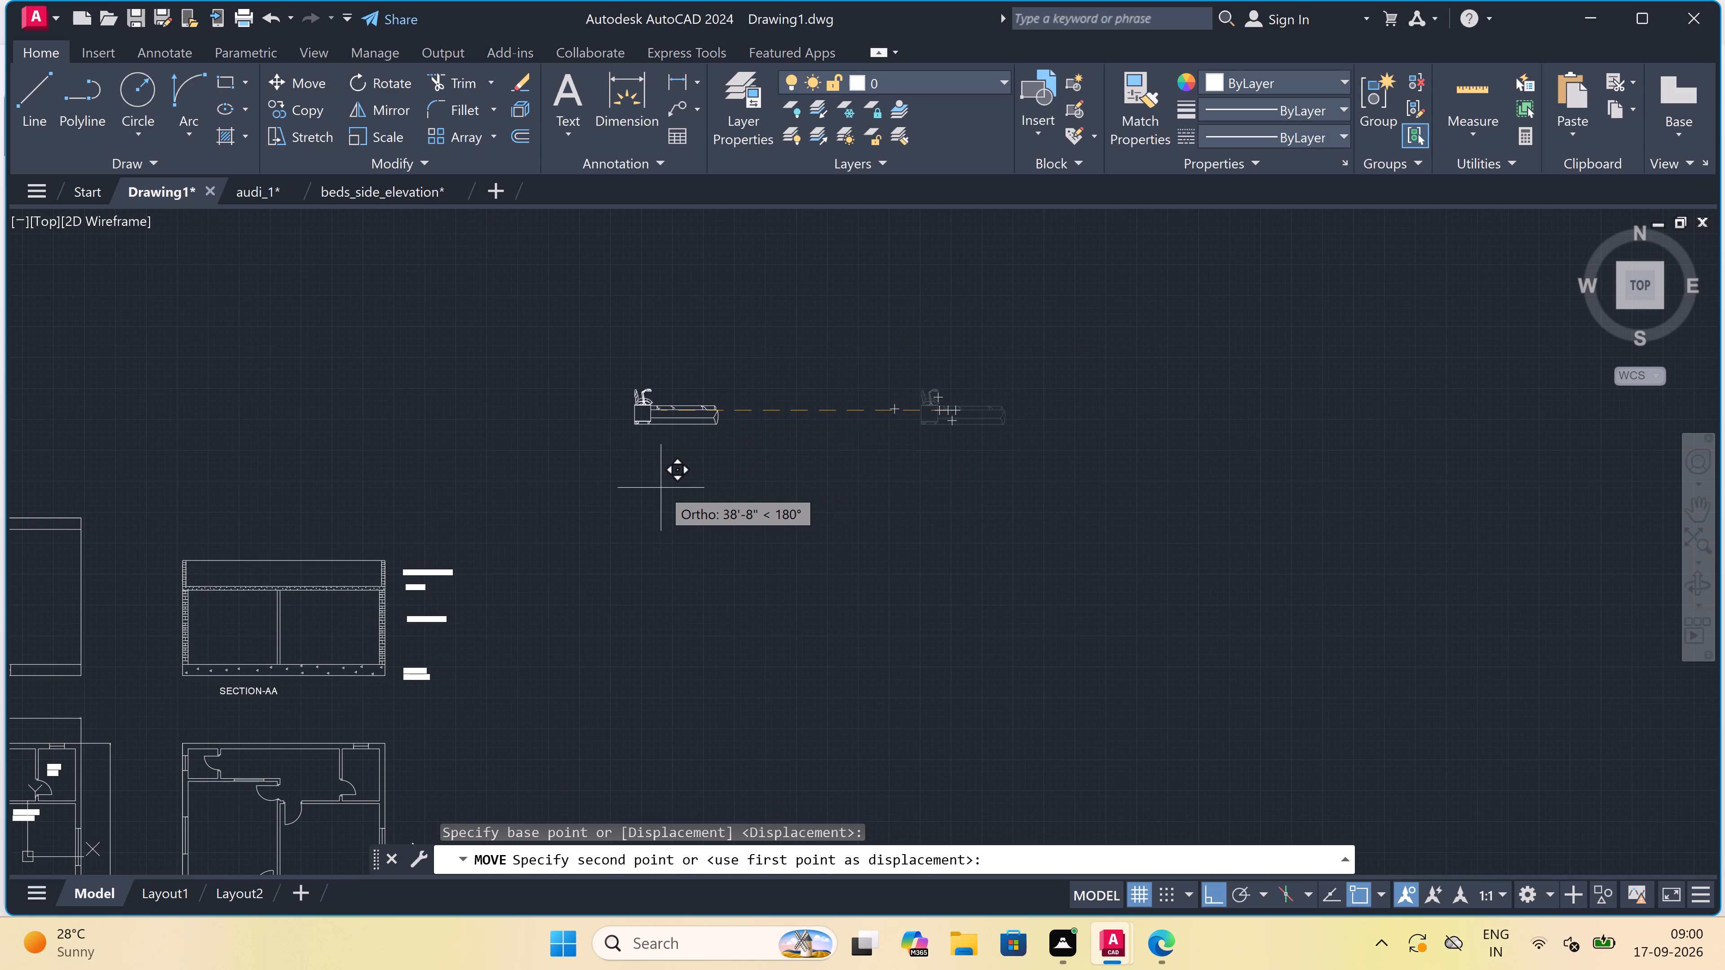
pyautogui.press('F8')
pyautogui.scroll(-2, 660, 482)
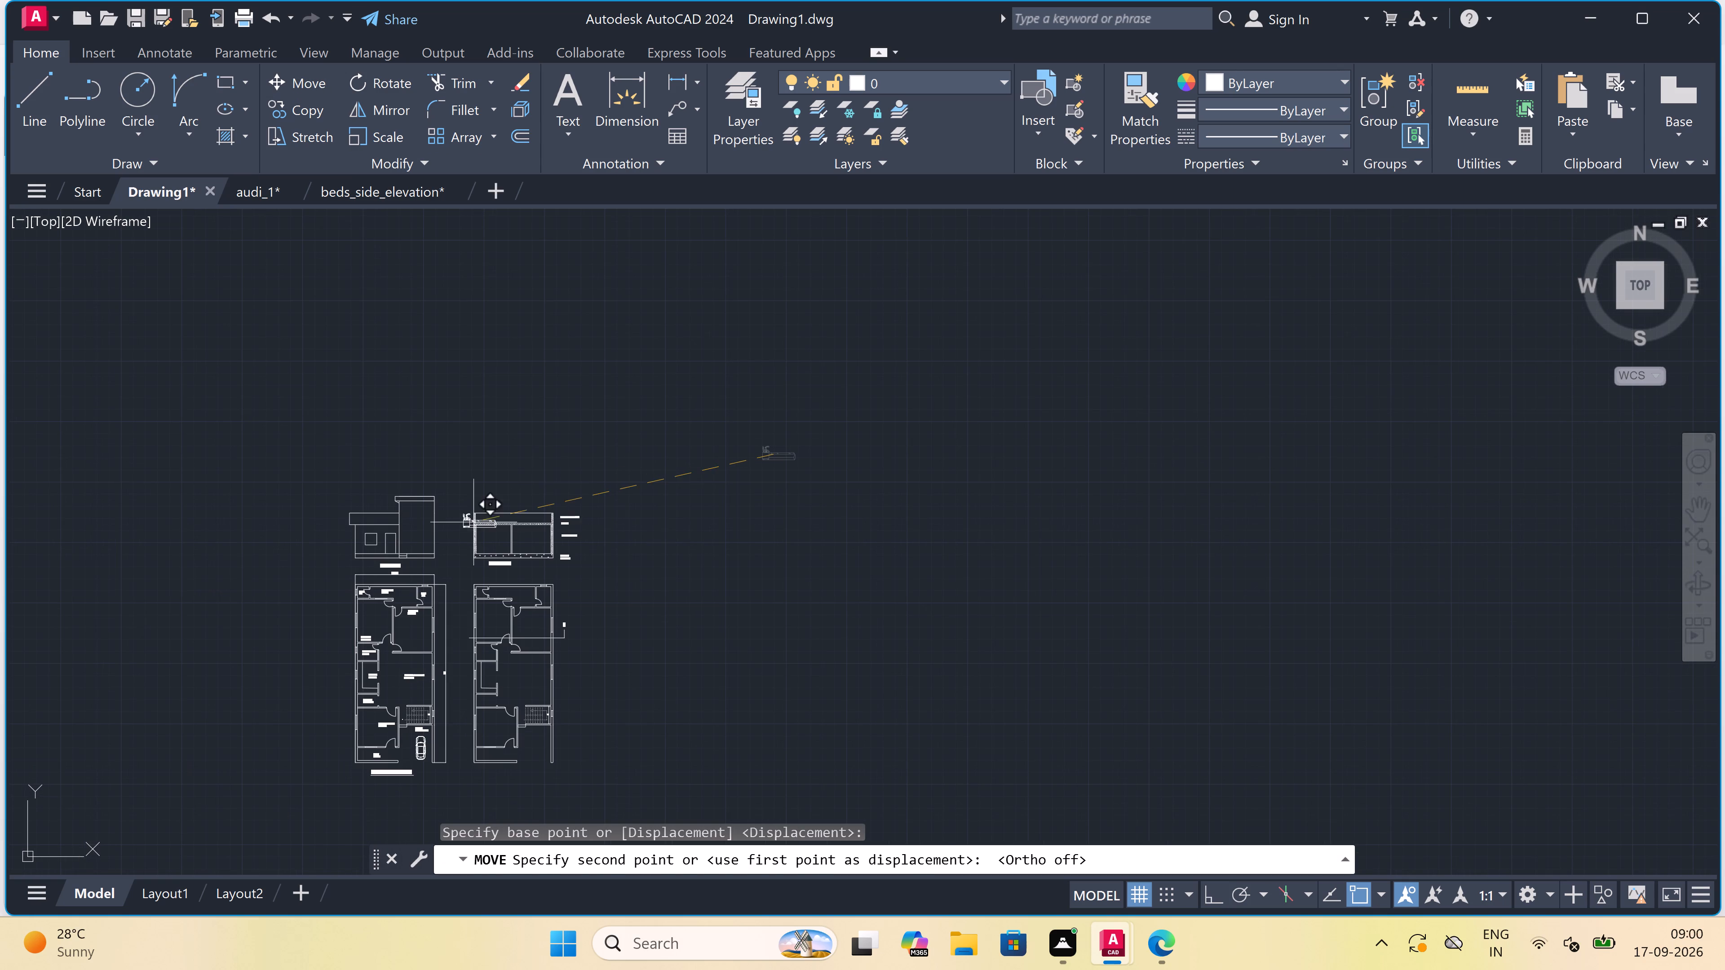
pyautogui.scroll(5, 473, 542)
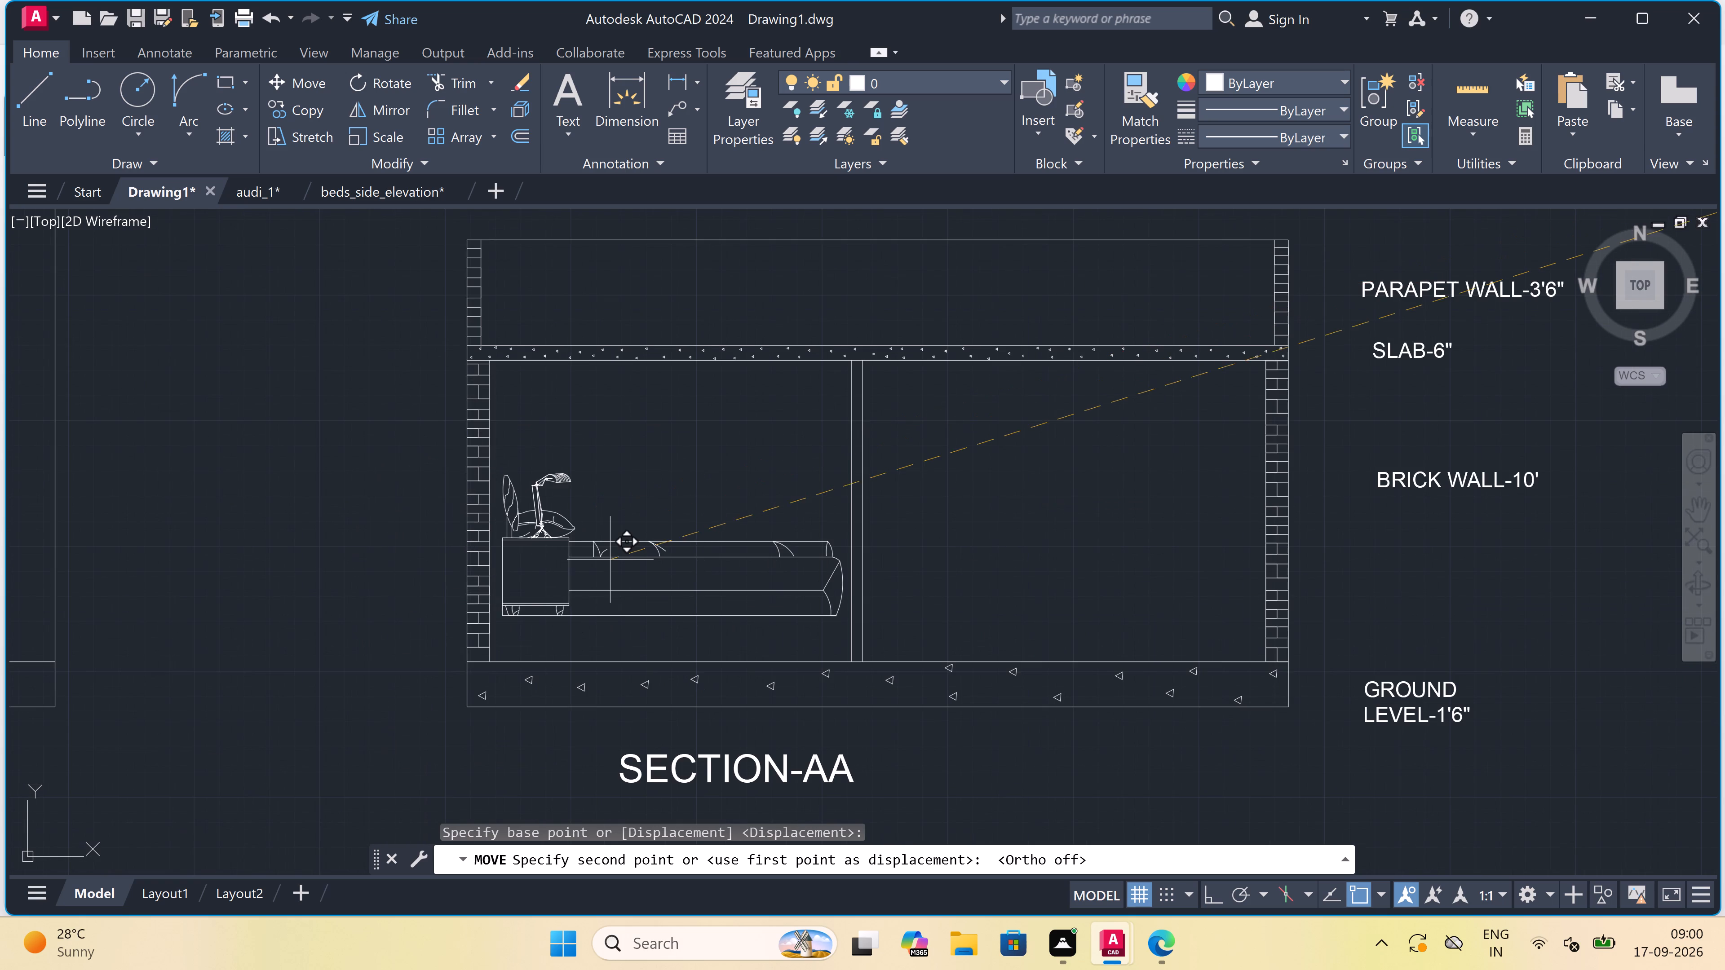
pyautogui.scroll(-4, 594, 556)
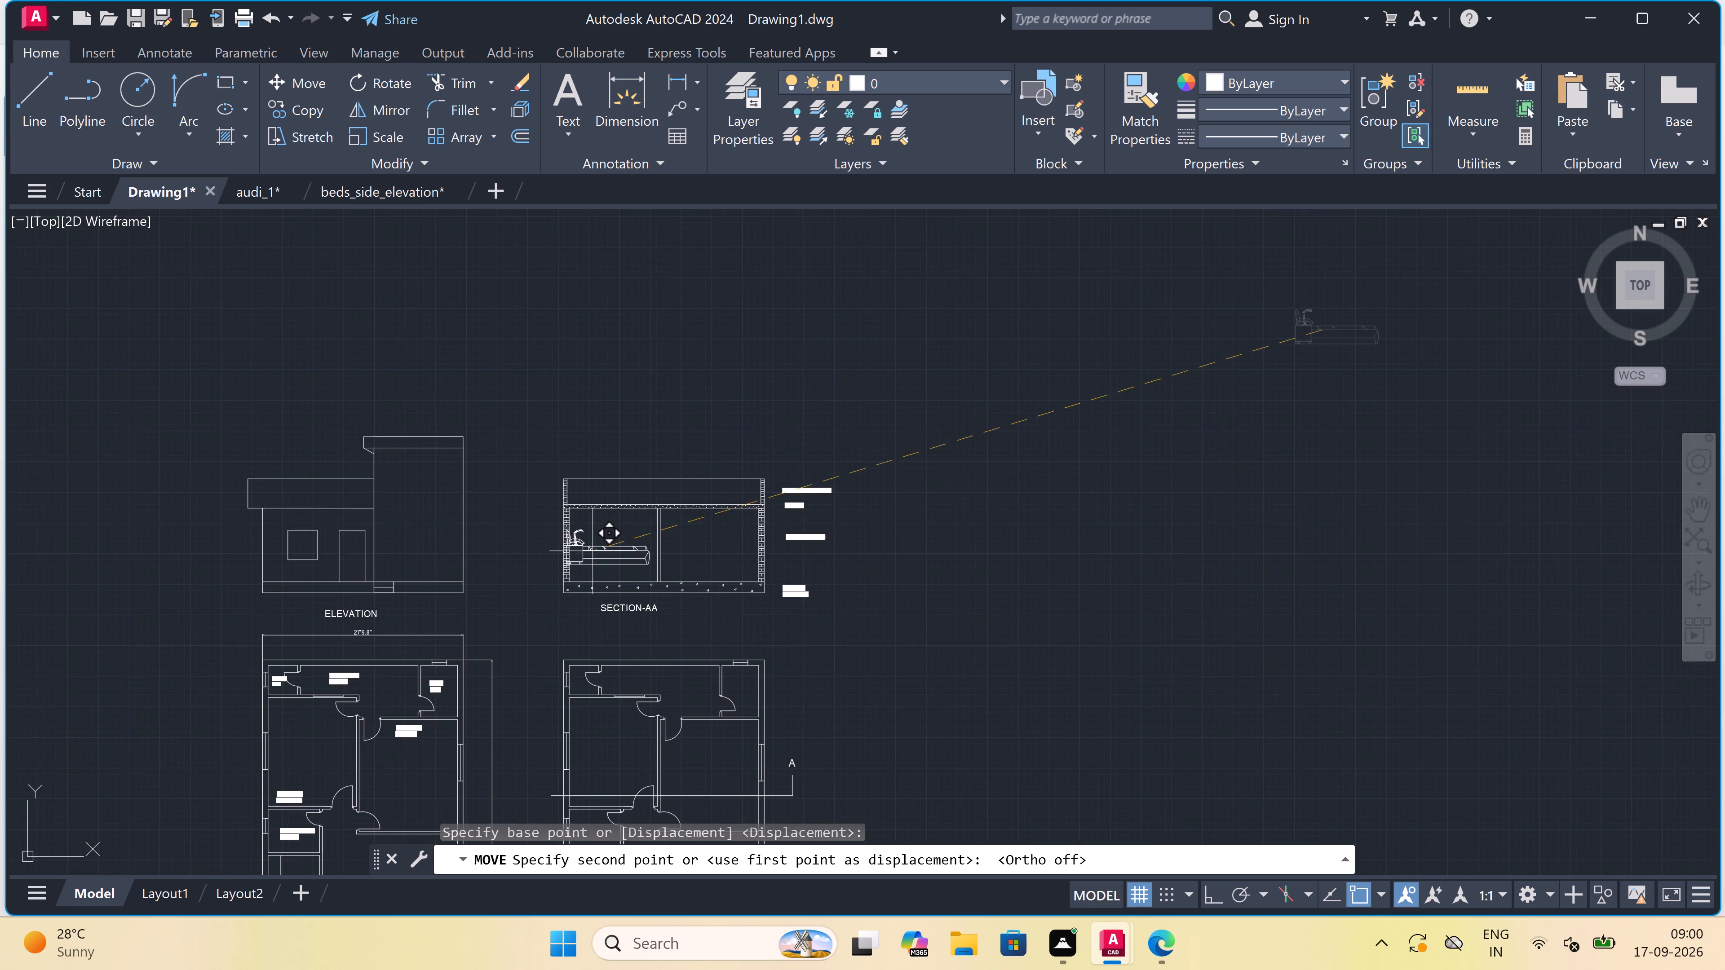
pyautogui.scroll(2, 732, 576)
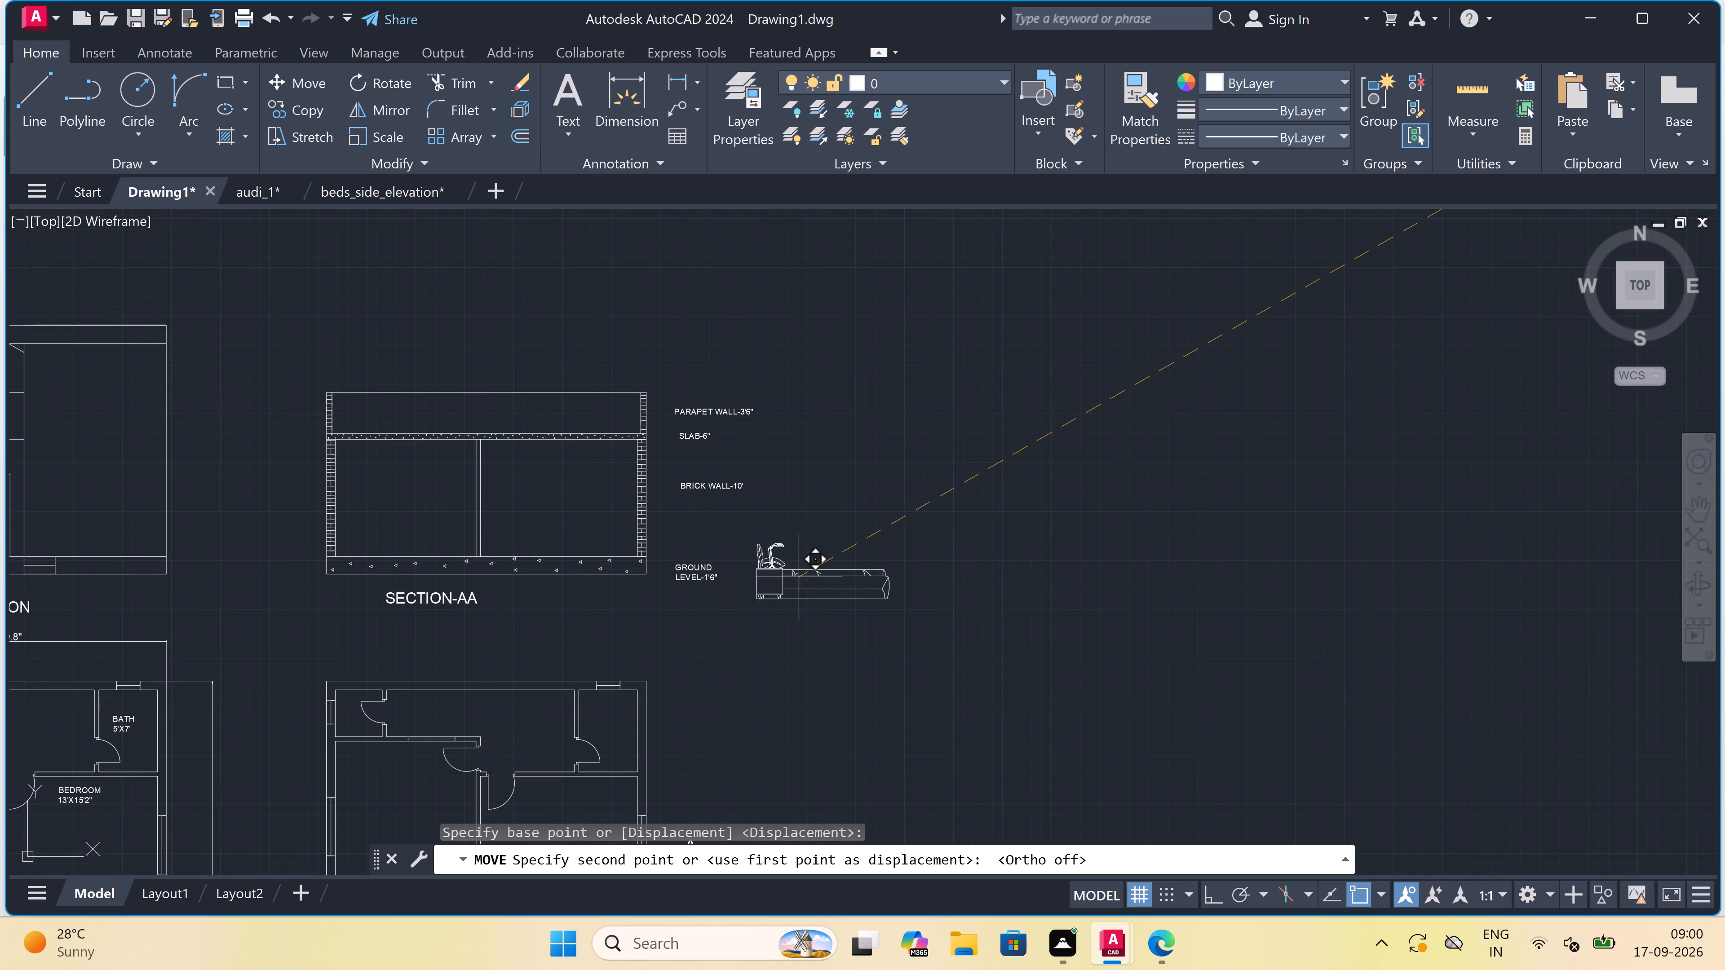
pyautogui.click(852, 586)
# Scale the bed beside section AA down slightly by eye, using a base point on its bedside cabinet.
pyautogui.moveTo(969, 556); pyautogui.dragTo(969, 561)
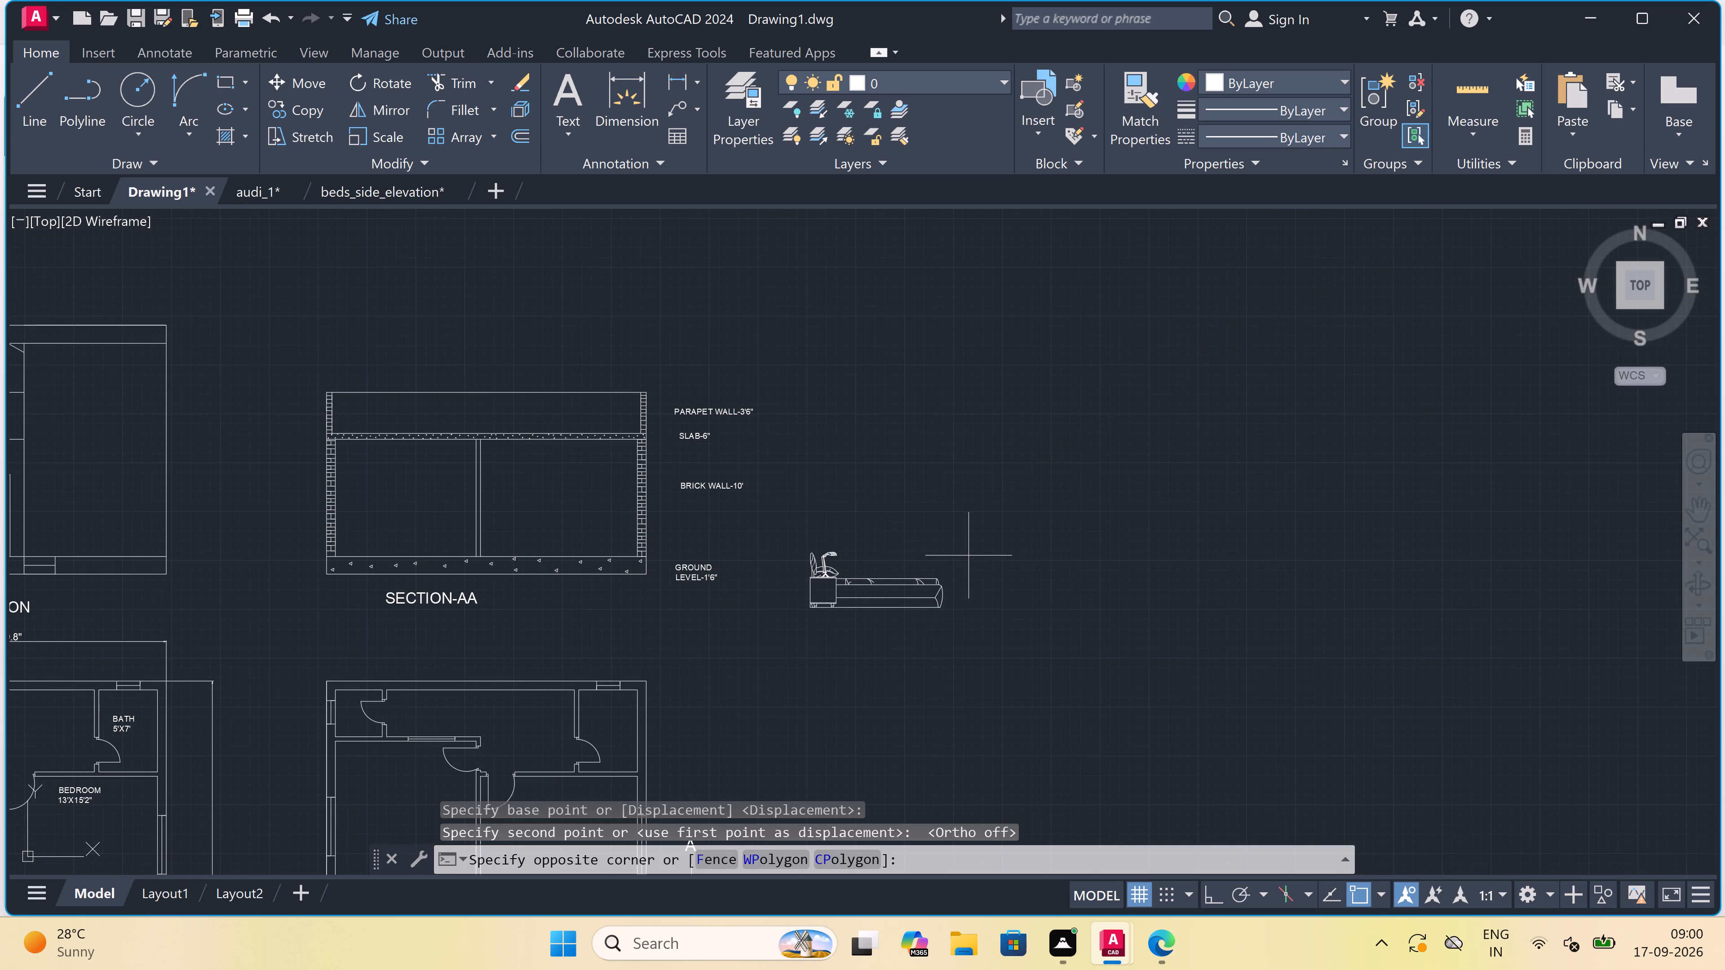
pyautogui.click(769, 677)
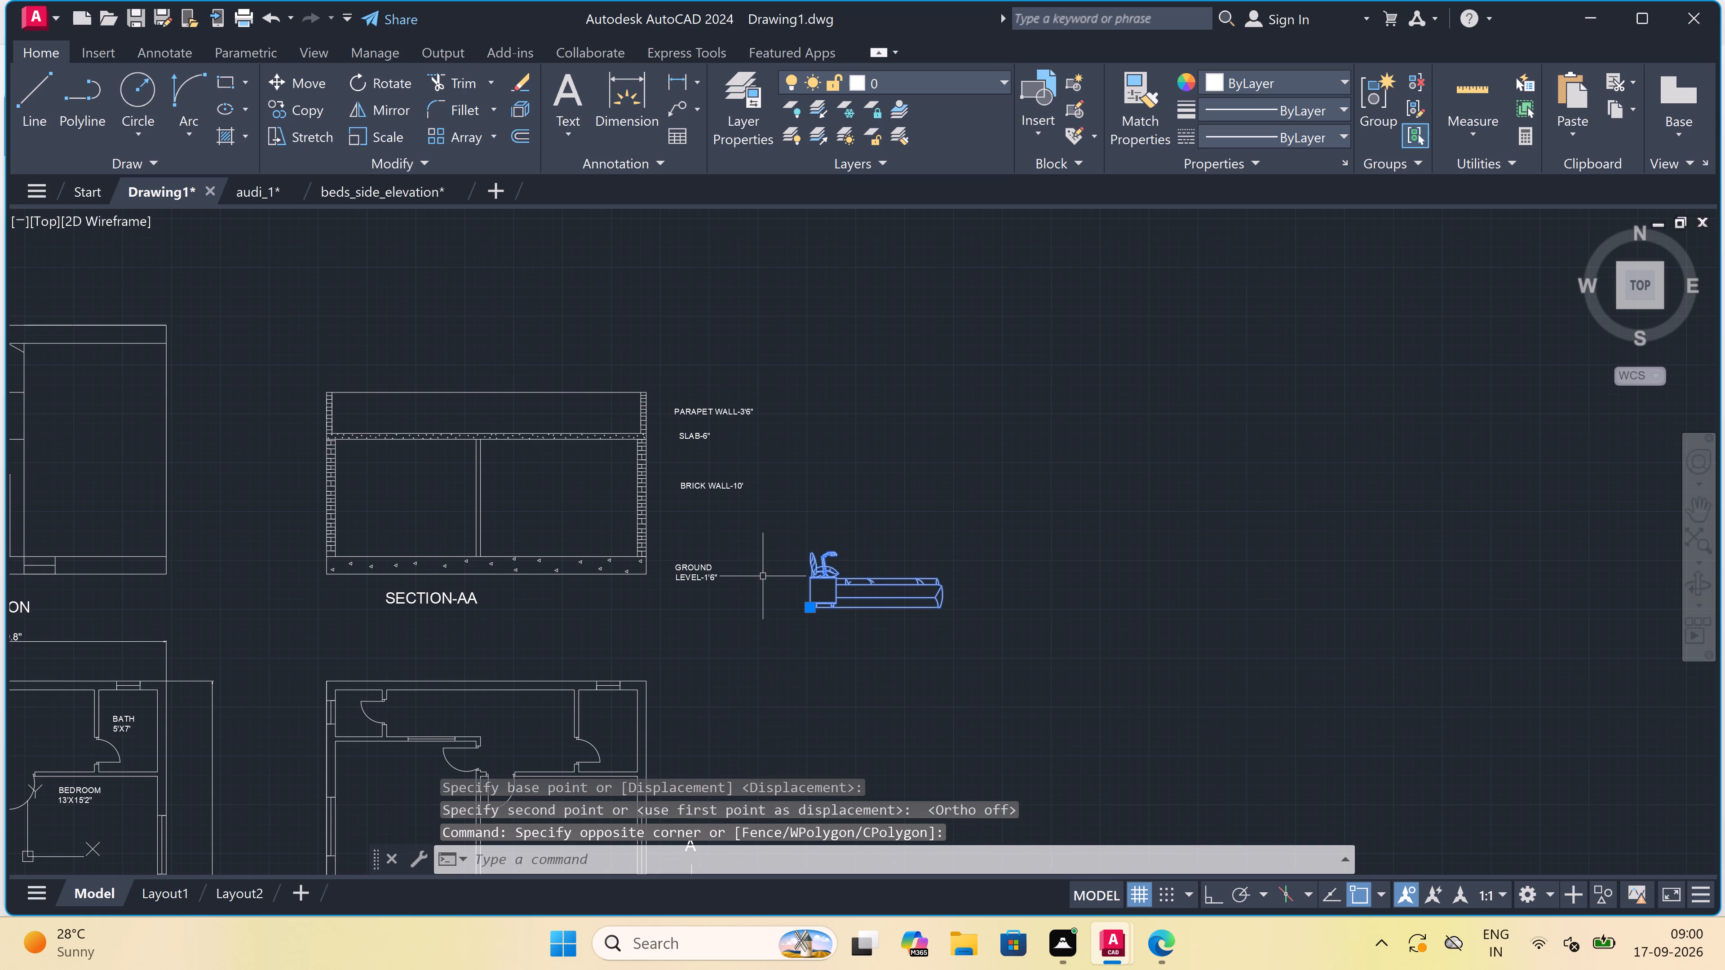
pyautogui.click(375, 137)
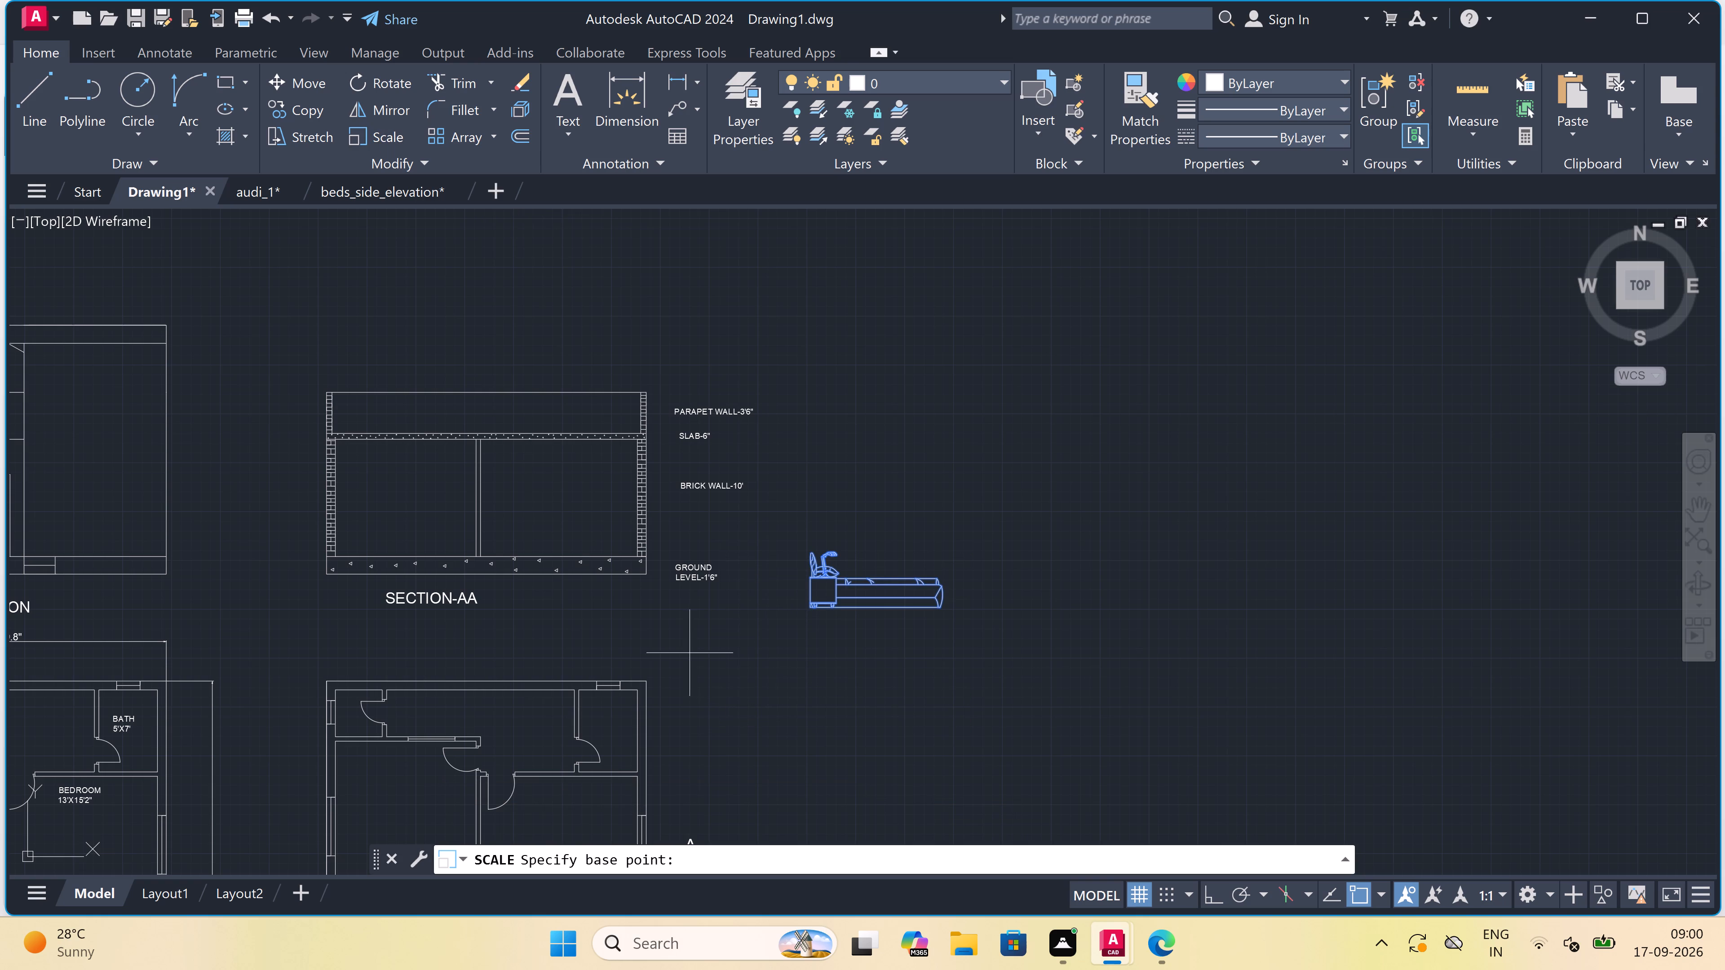
pyautogui.scroll(2, 749, 603)
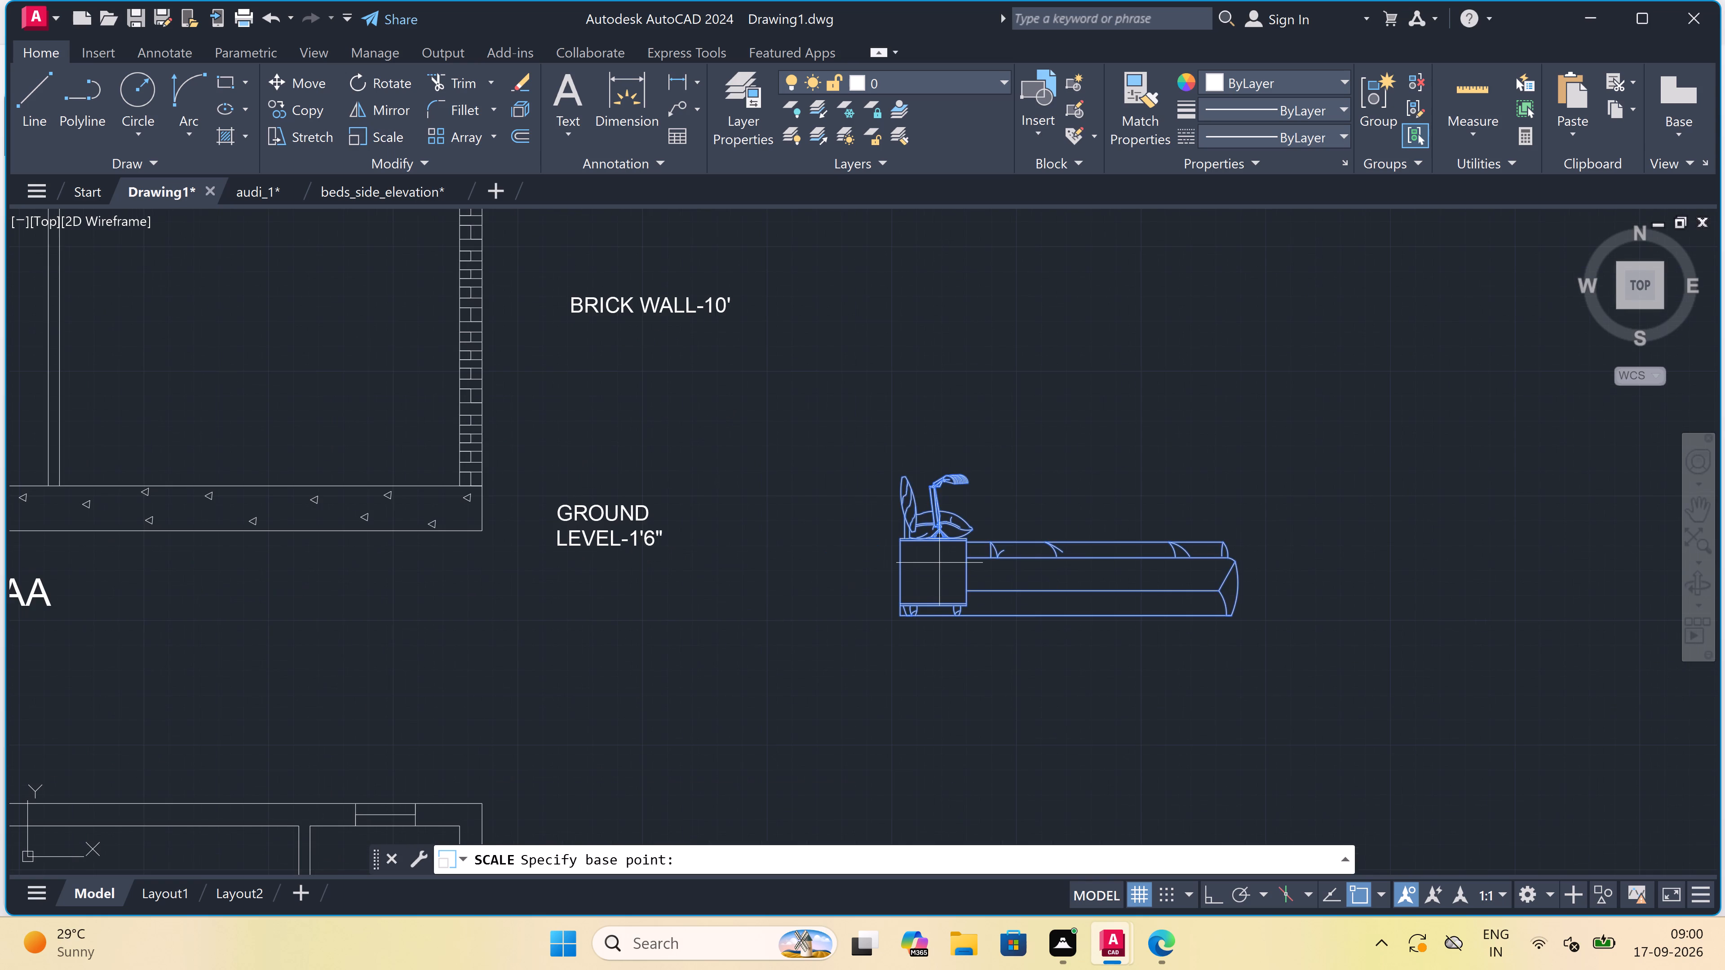
pyautogui.click(939, 563)
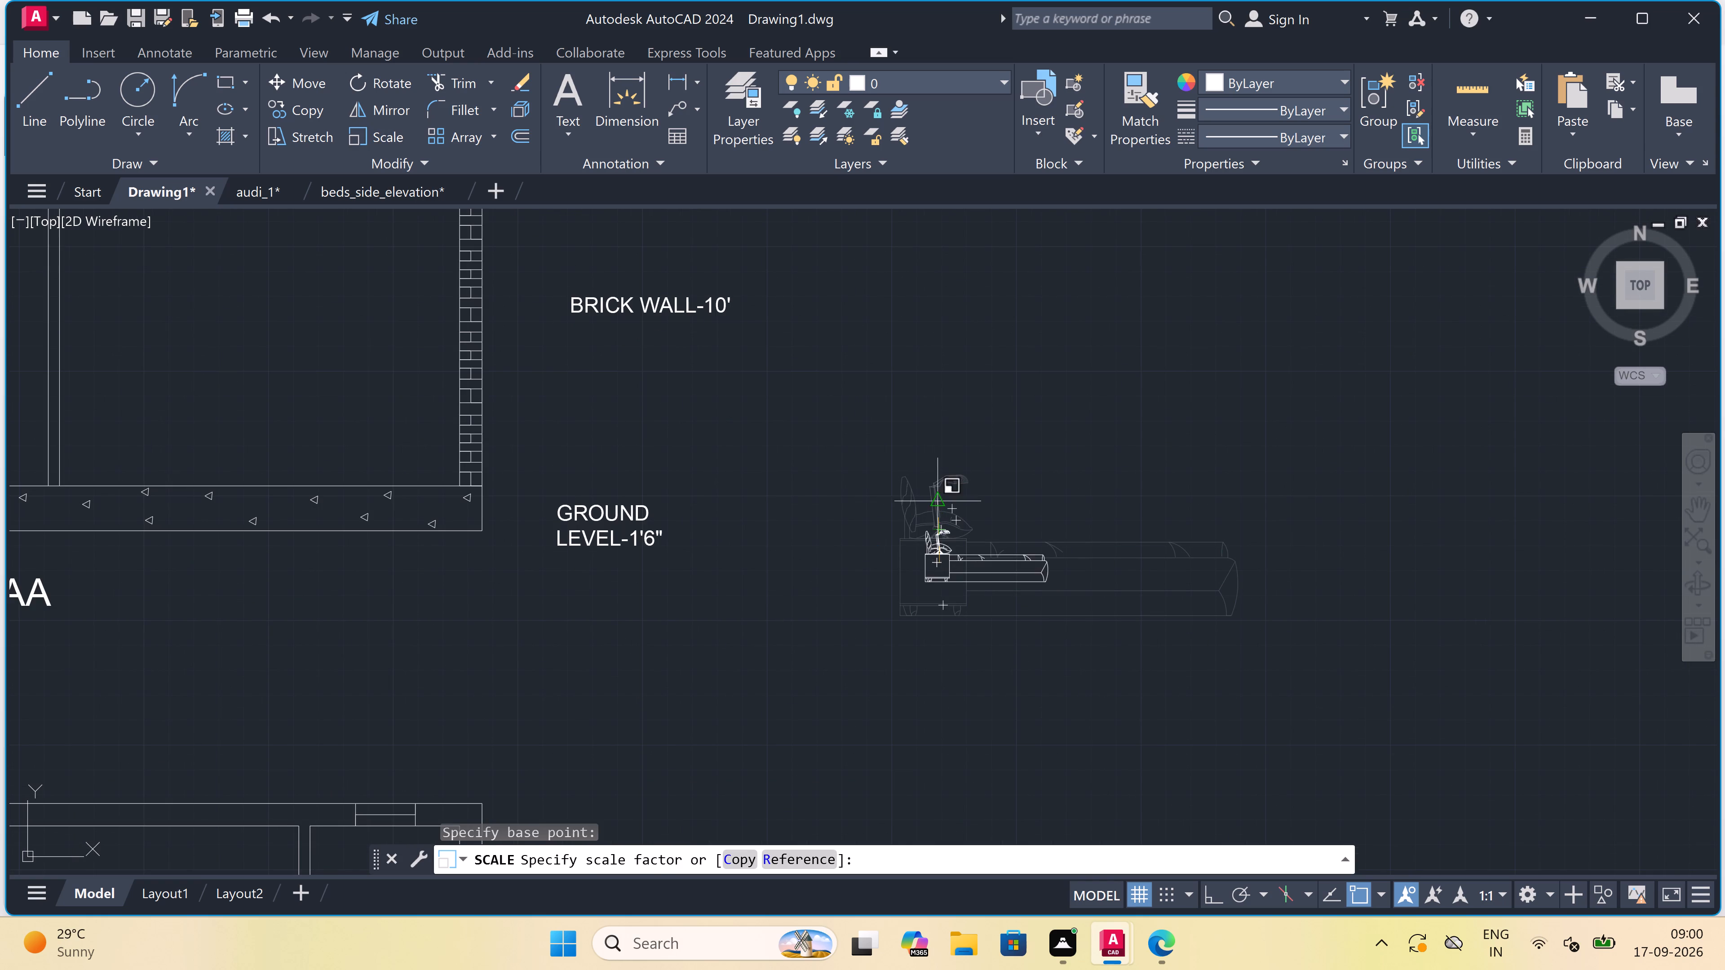
pyautogui.click(959, 431)
# Copy the bed into section AA's left room, standing on the floor with its headboard against the outer brick wall.
pyautogui.scroll(-1, 1386, 443)
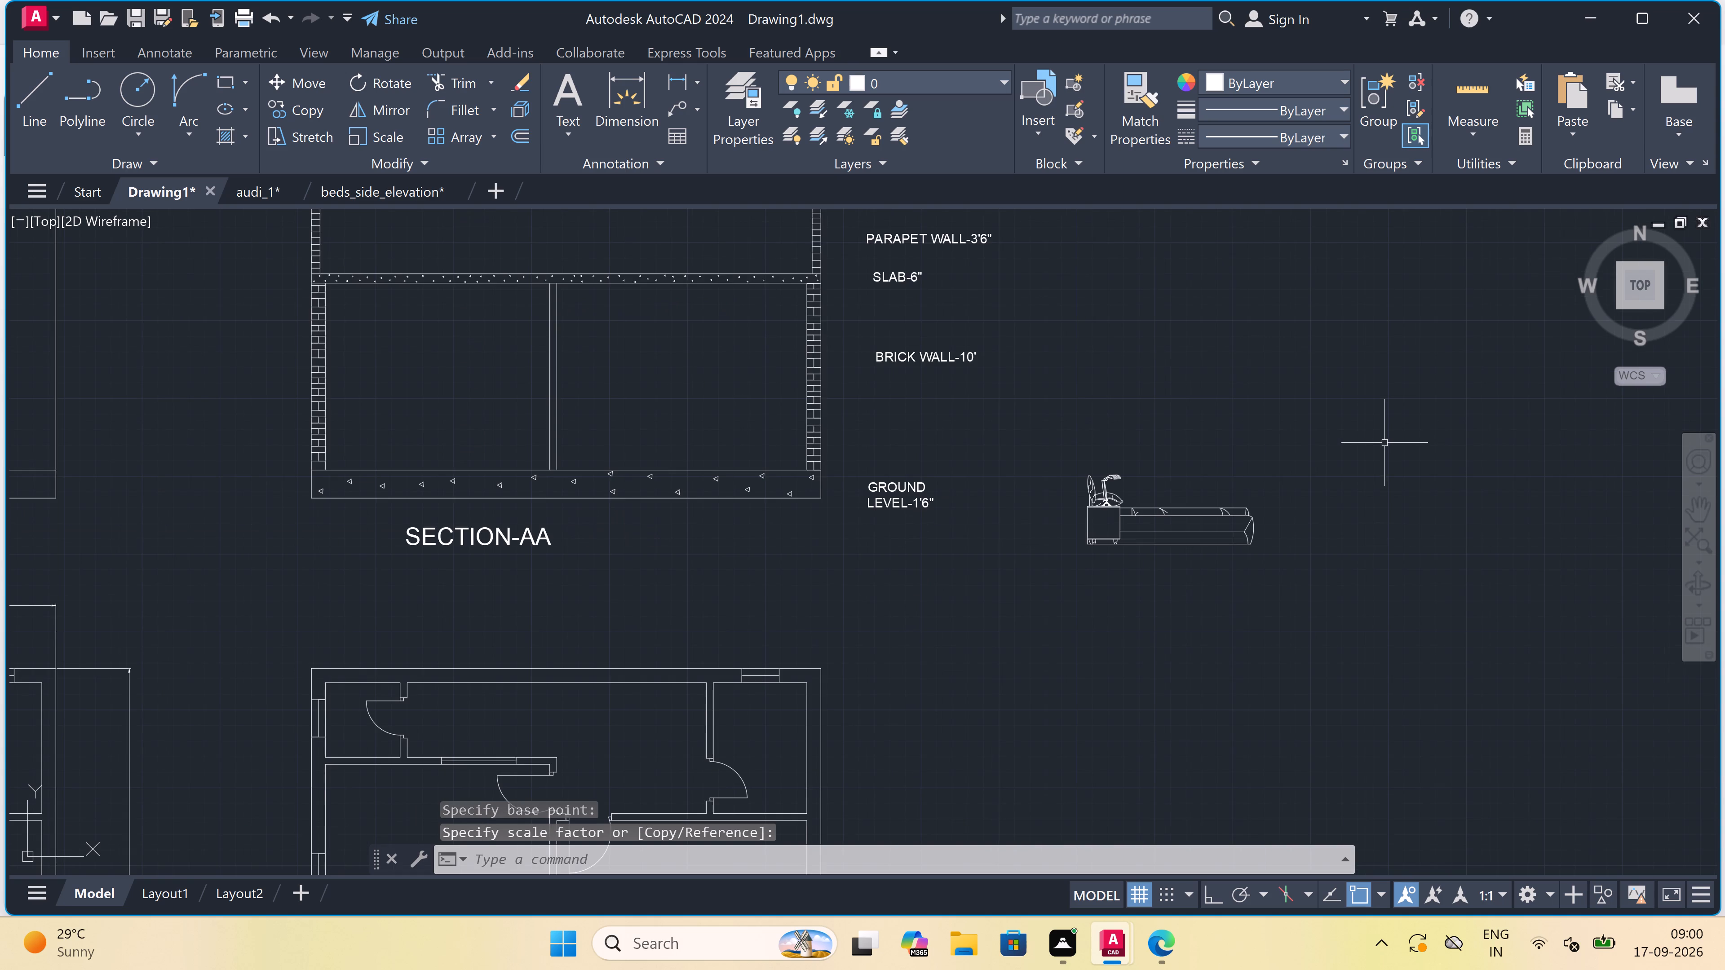
pyautogui.scroll(1, 1376, 442)
pyautogui.moveTo(1376, 442); pyautogui.dragTo(1371, 450)
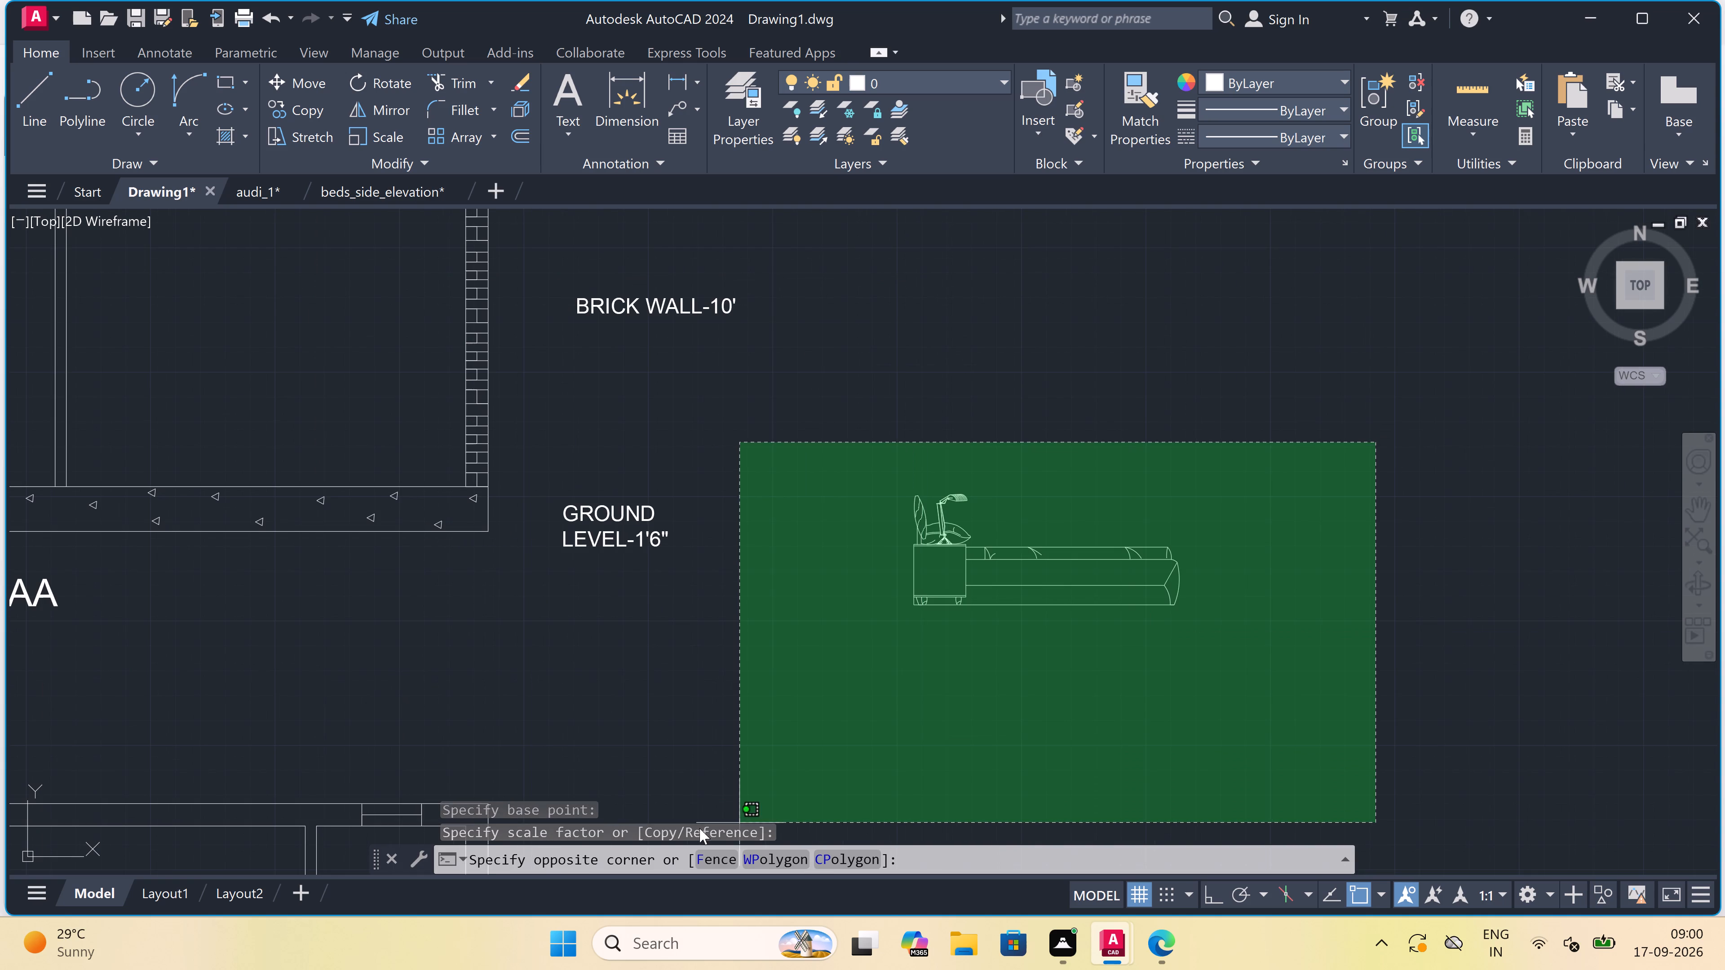
pyautogui.click(755, 683)
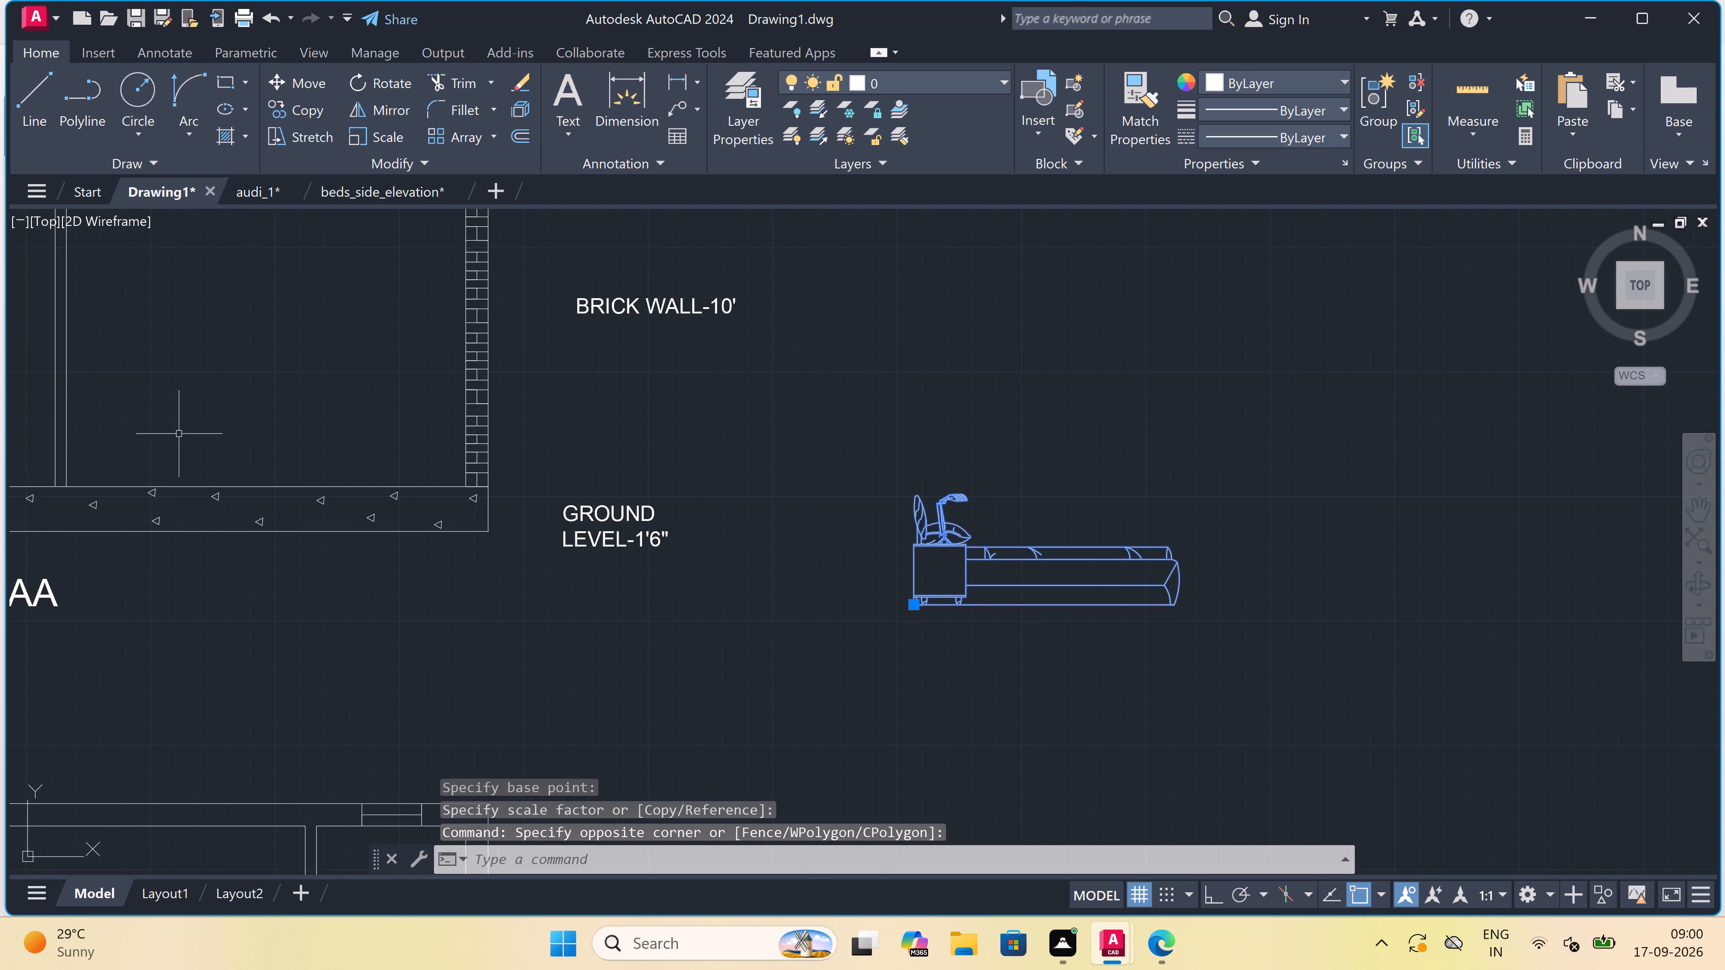
pyautogui.click(297, 102)
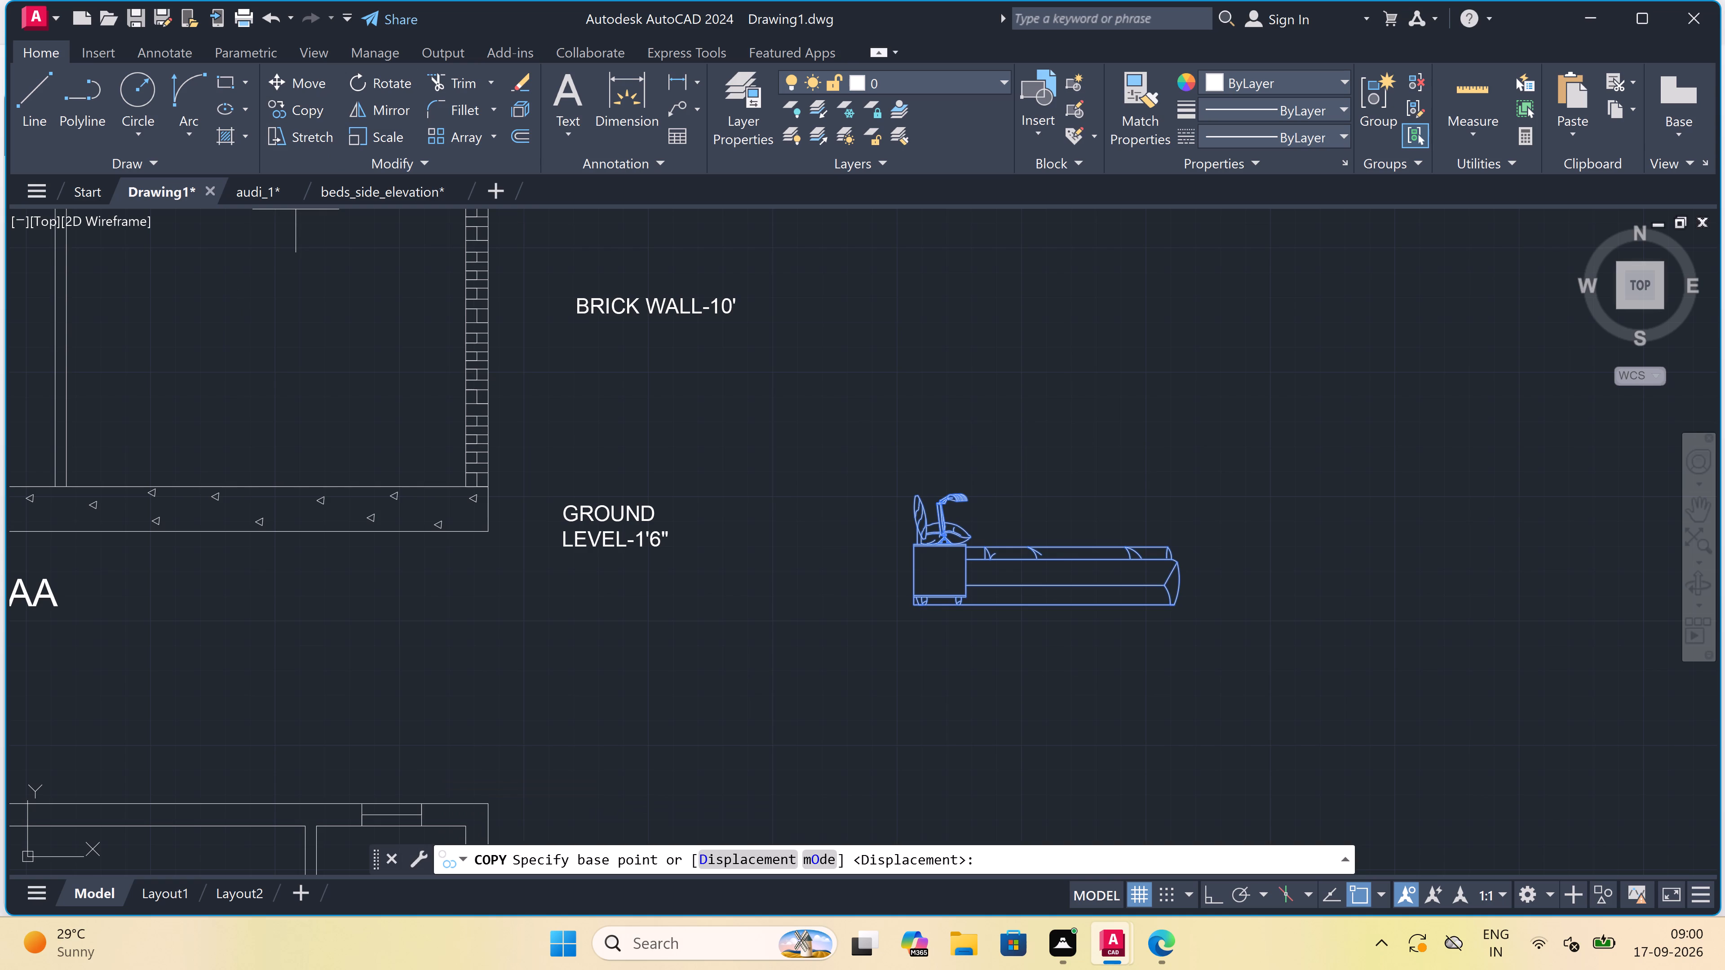
pyautogui.moveTo(1031, 561); pyautogui.dragTo(1027, 562)
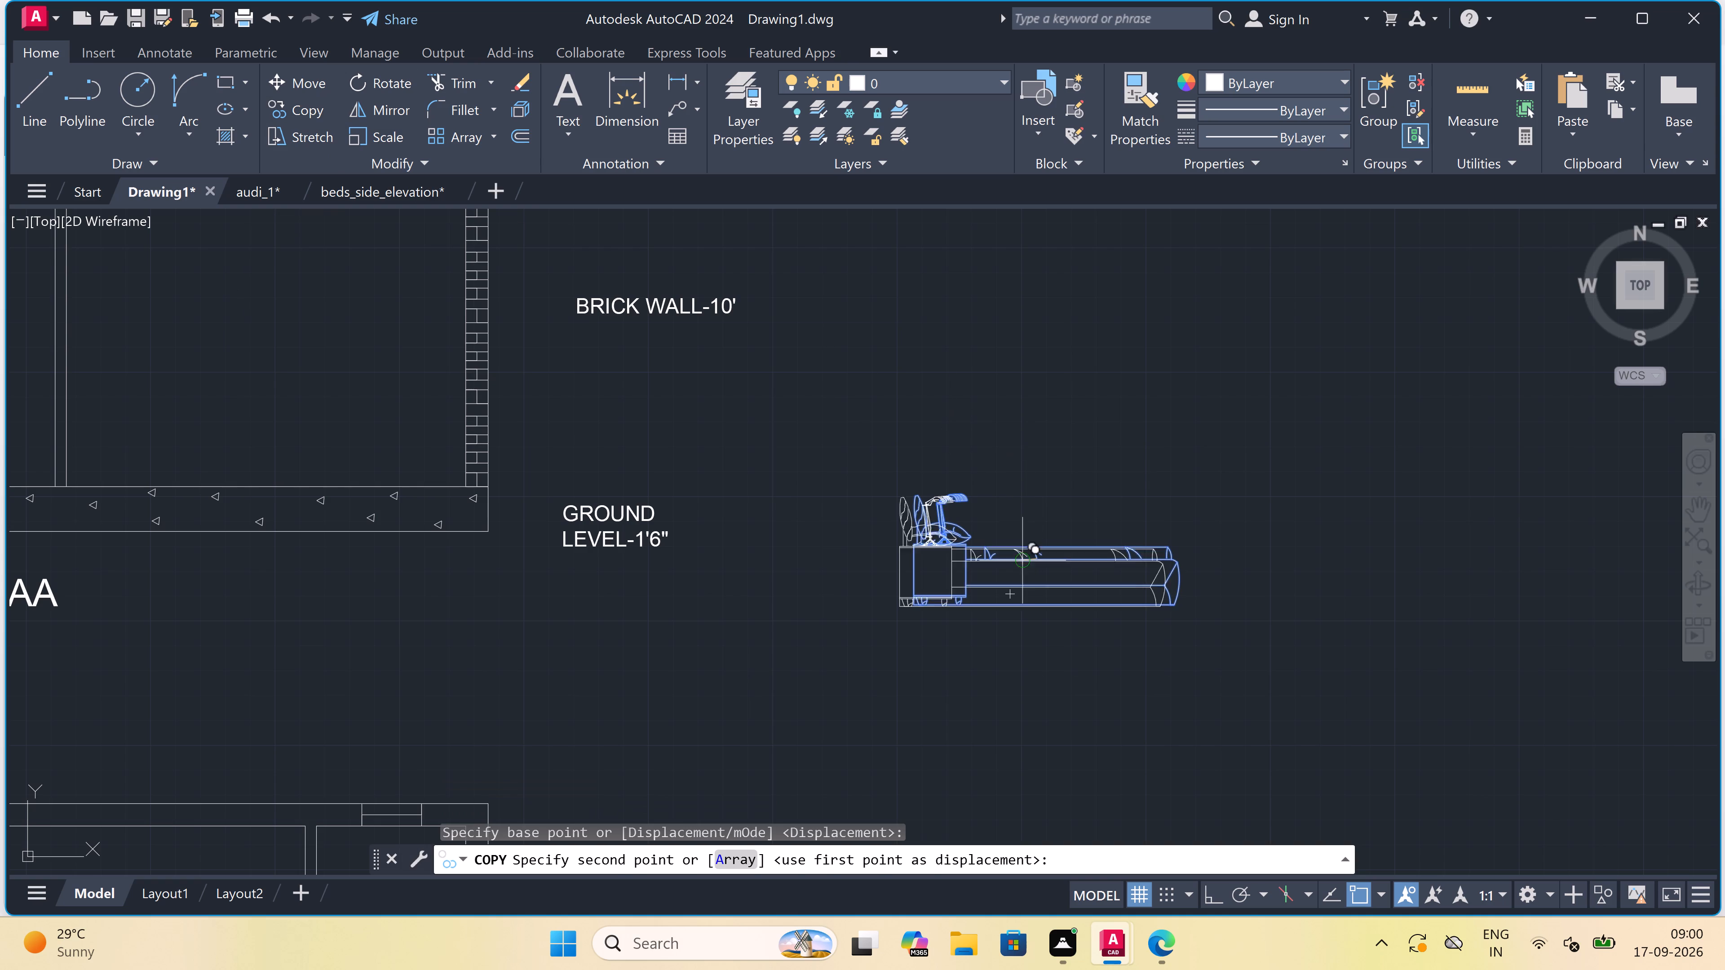
pyautogui.scroll(-3, 800, 496)
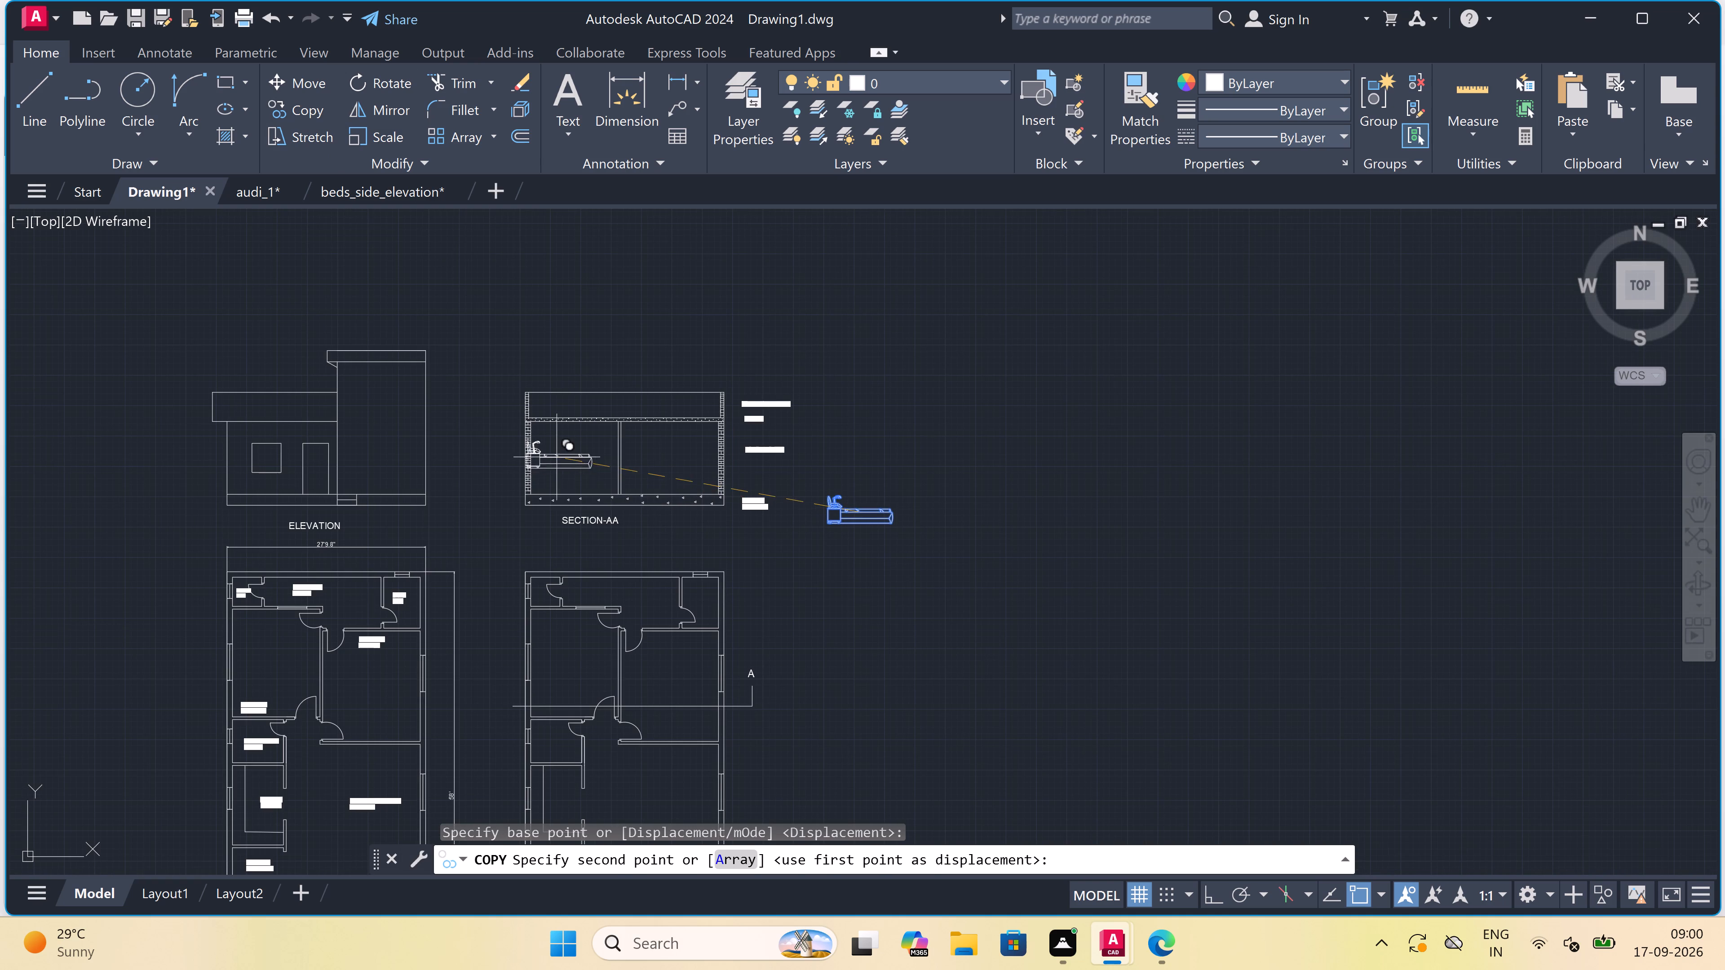
pyautogui.scroll(4, 539, 455)
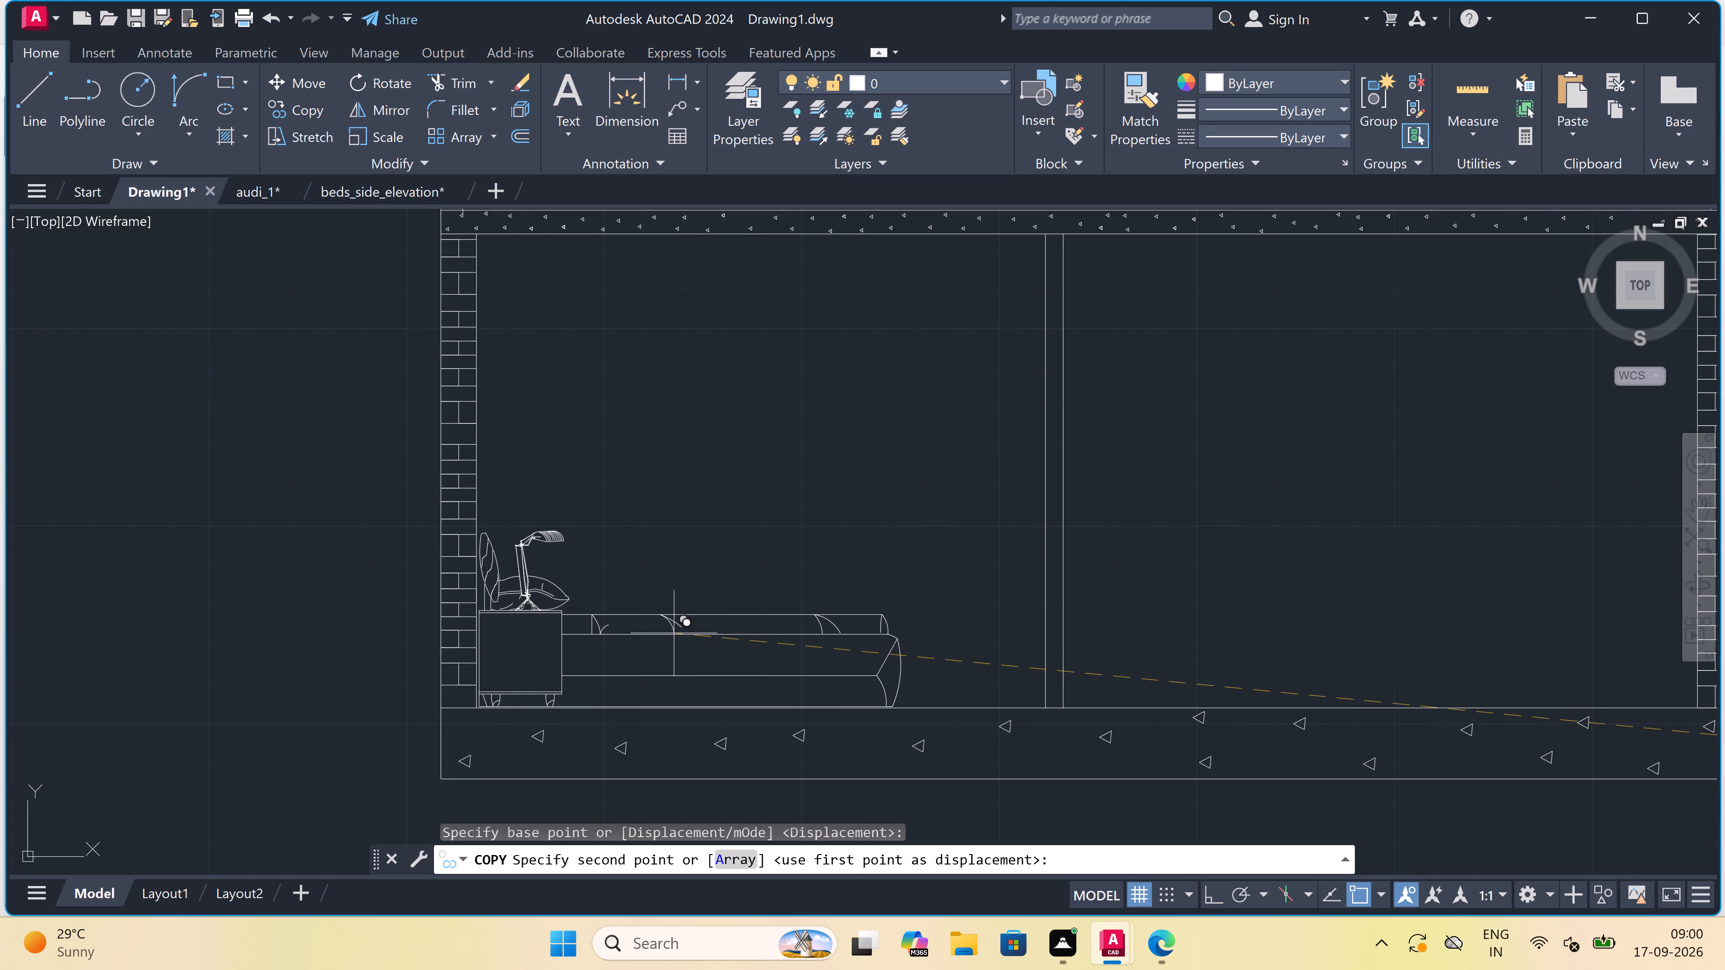
pyautogui.click(674, 633)
pyautogui.scroll(-3, 689, 593)
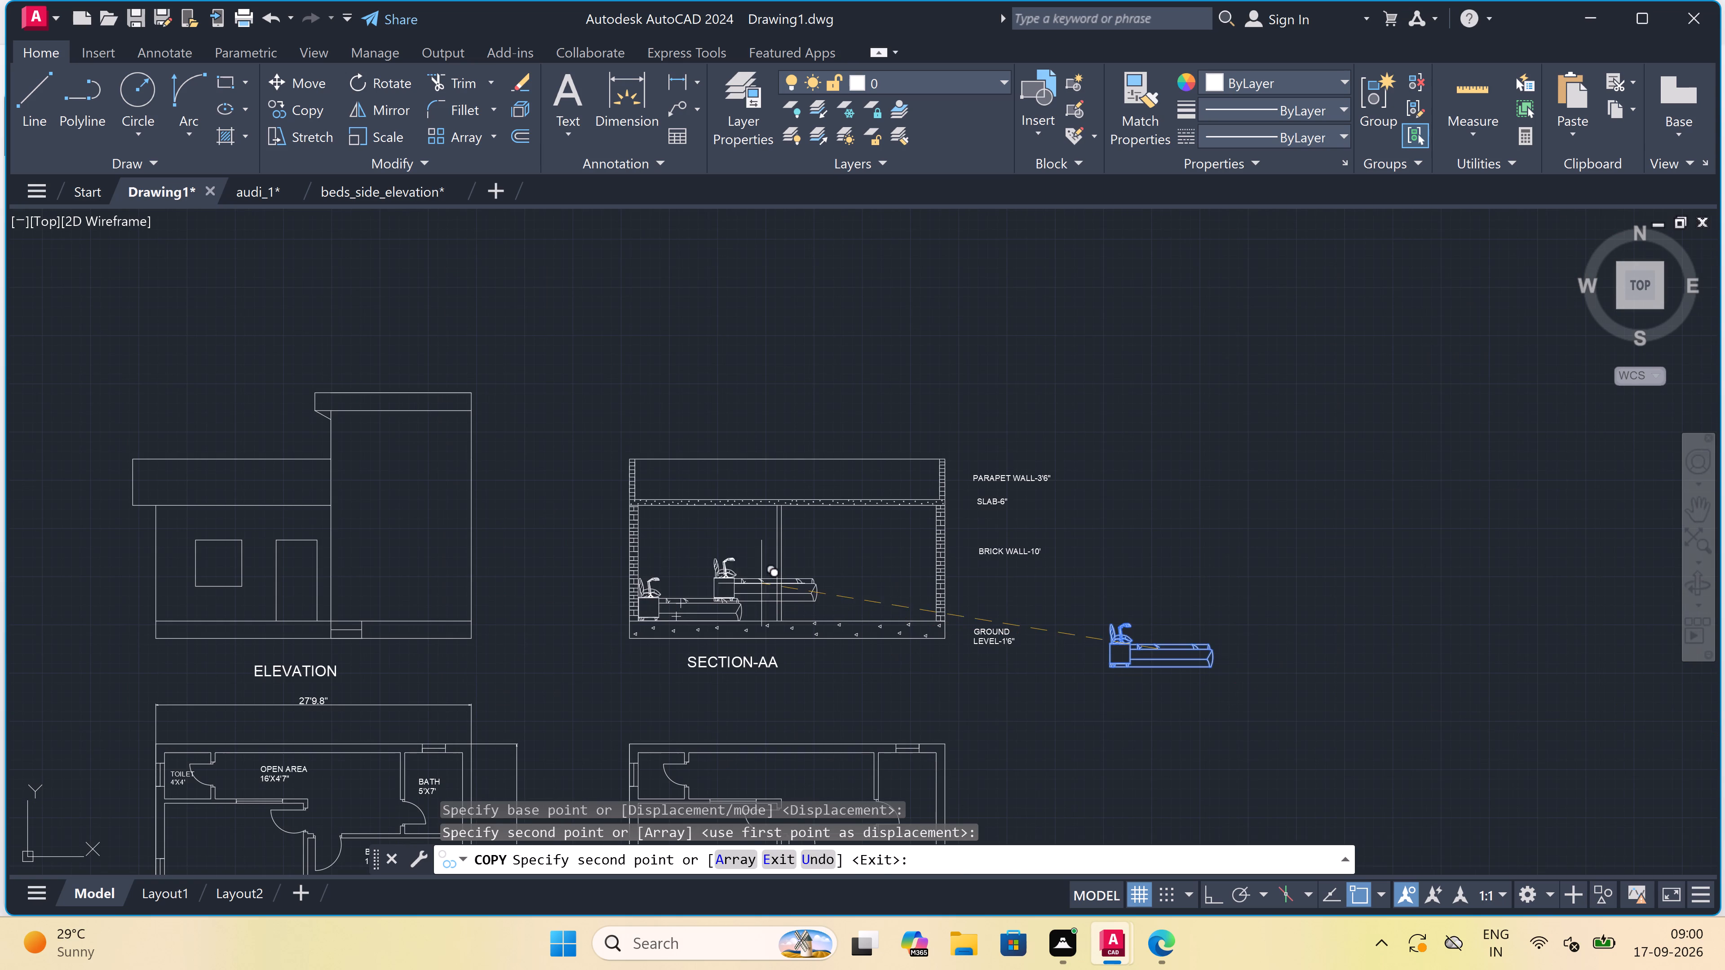
pyautogui.scroll(-2, 804, 574)
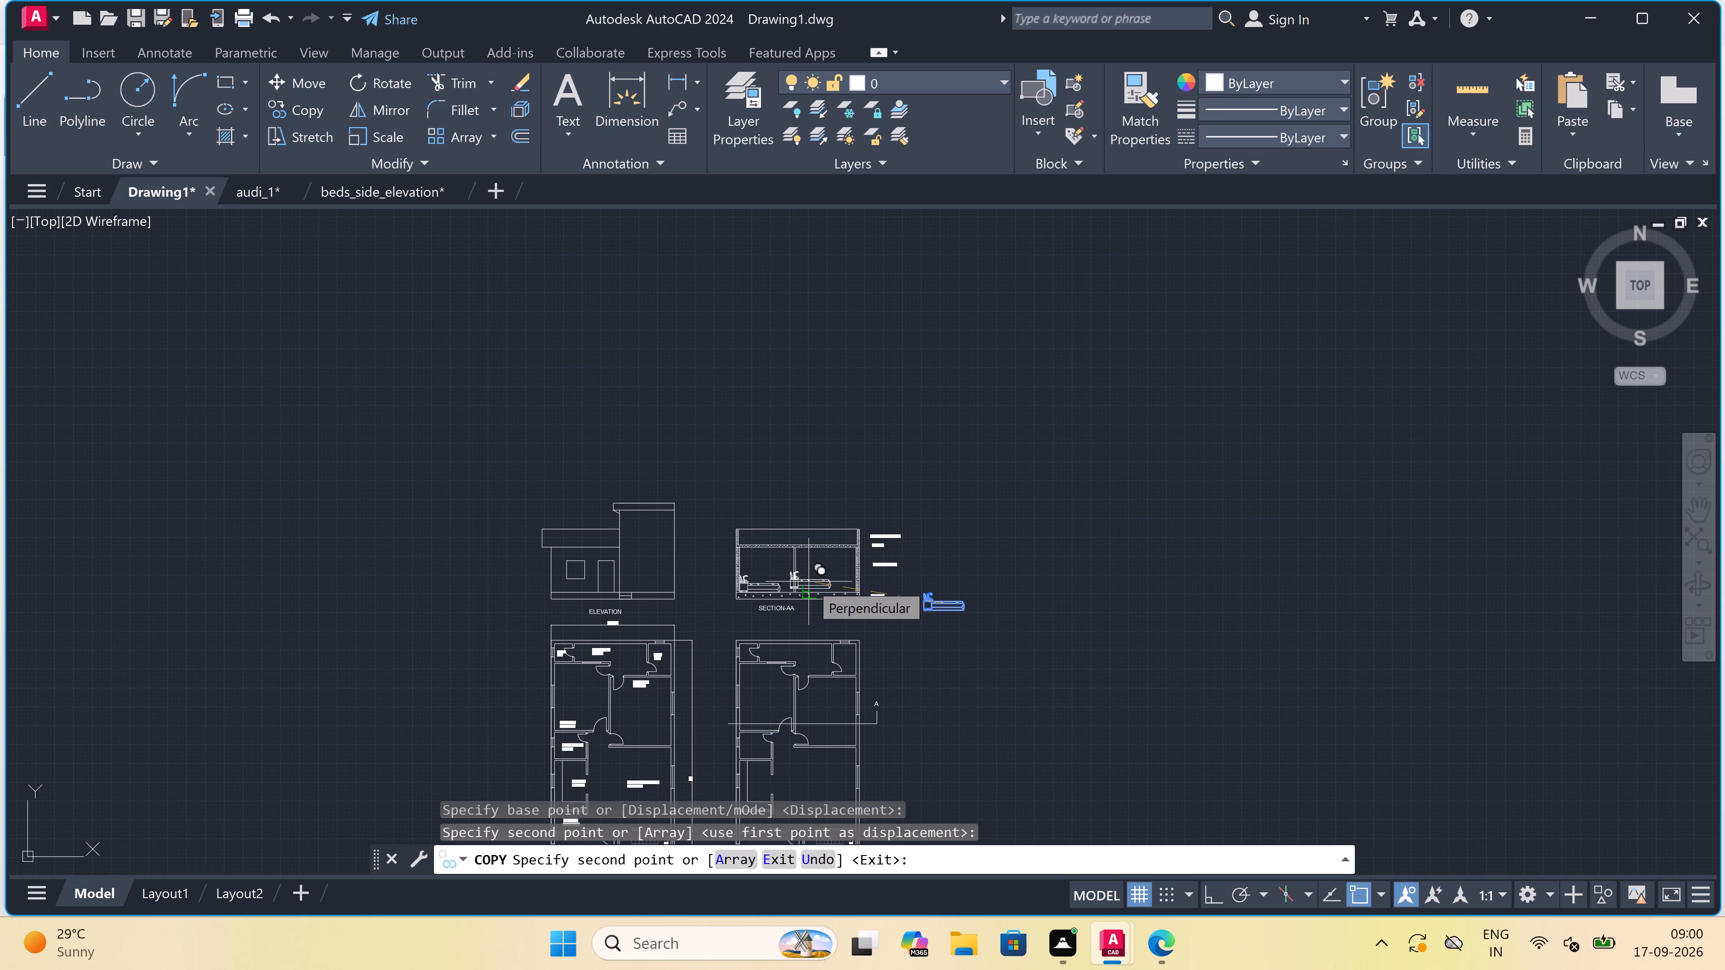
pyautogui.scroll(1, 810, 582)
pyautogui.scroll(-2, 812, 570)
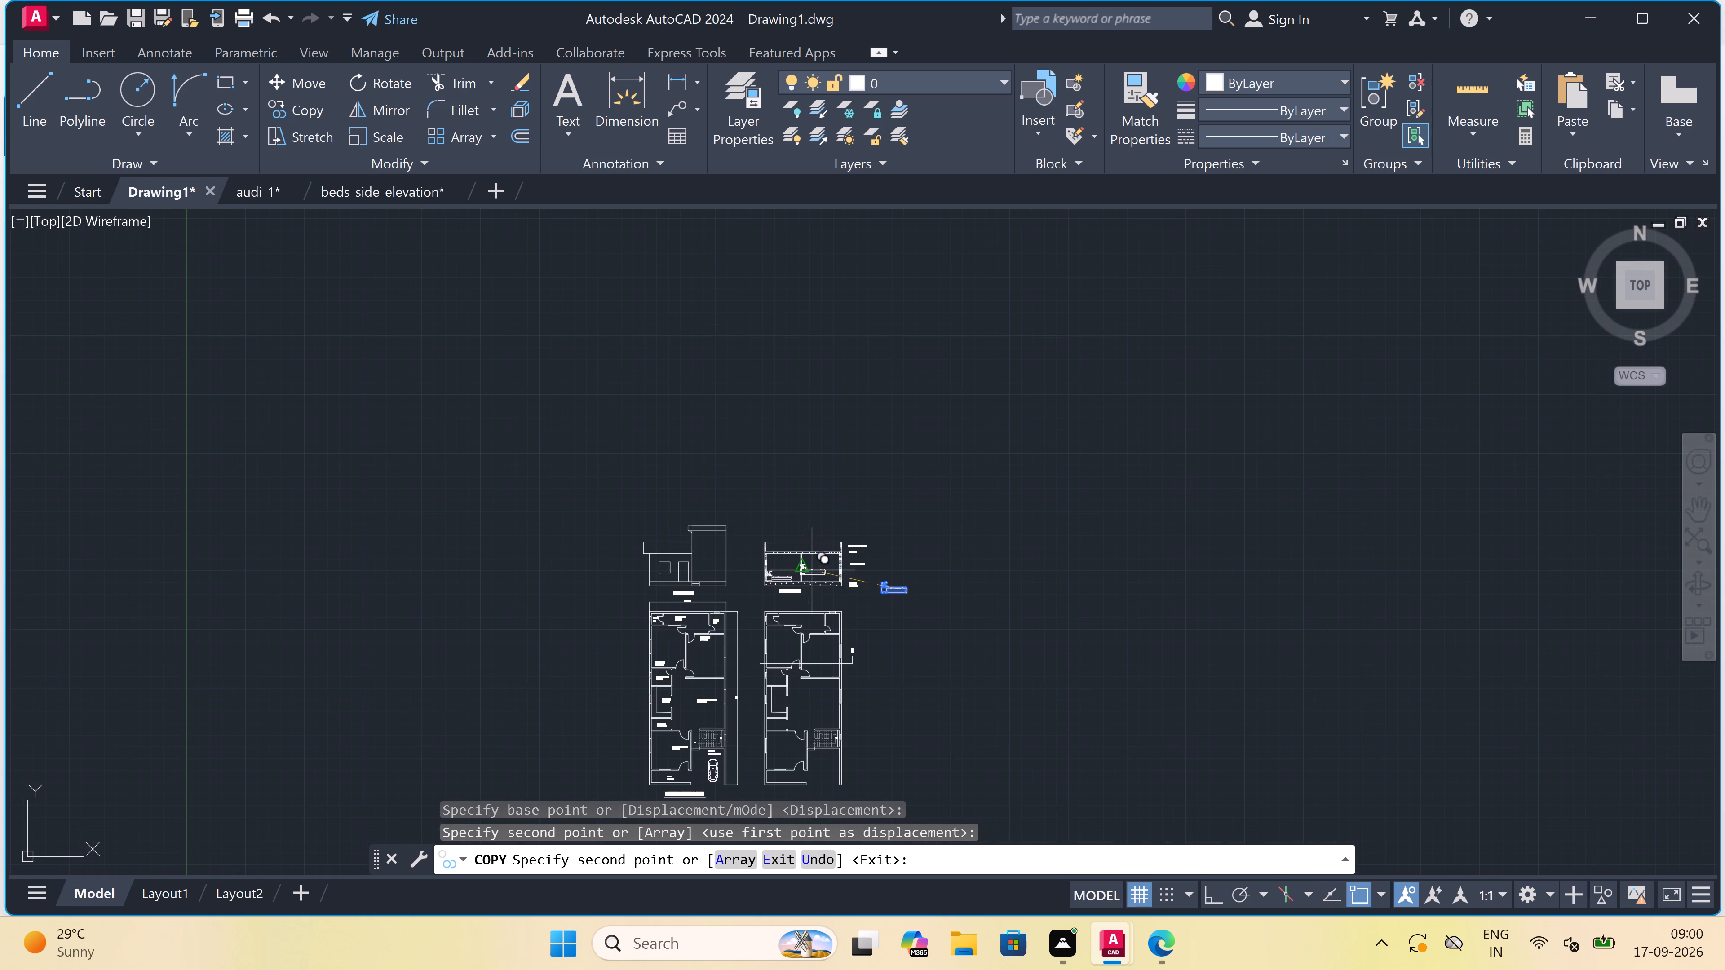
pyautogui.scroll(3, 803, 664)
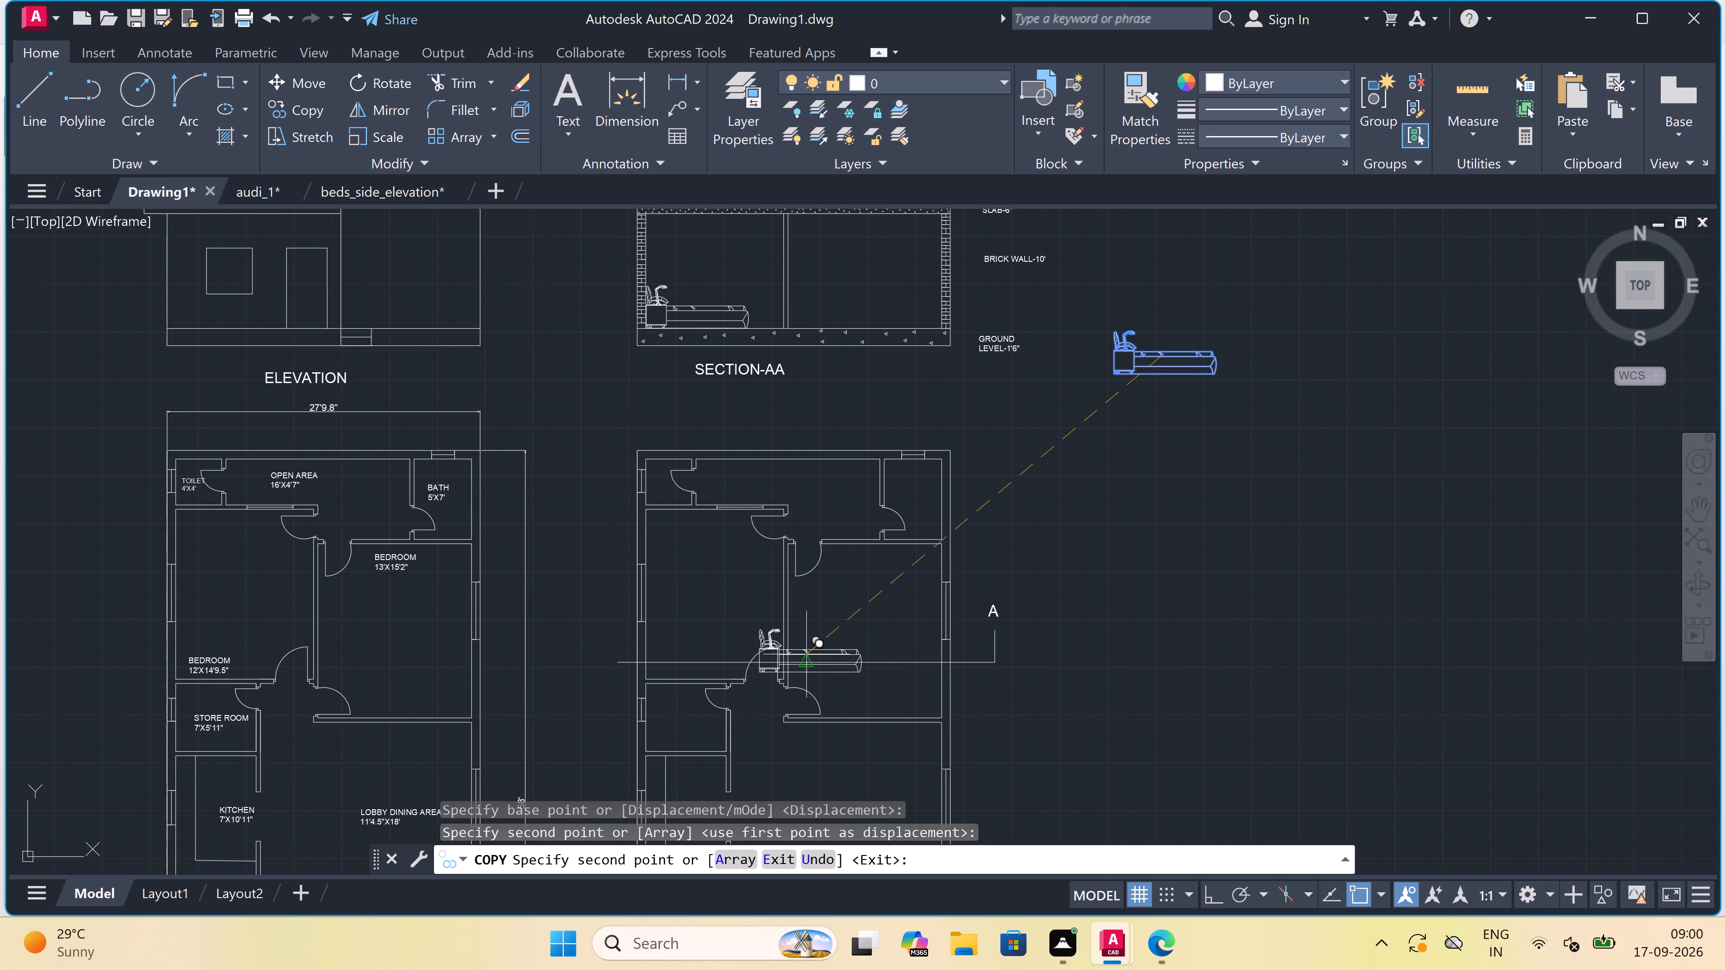
pyautogui.press('Escape')
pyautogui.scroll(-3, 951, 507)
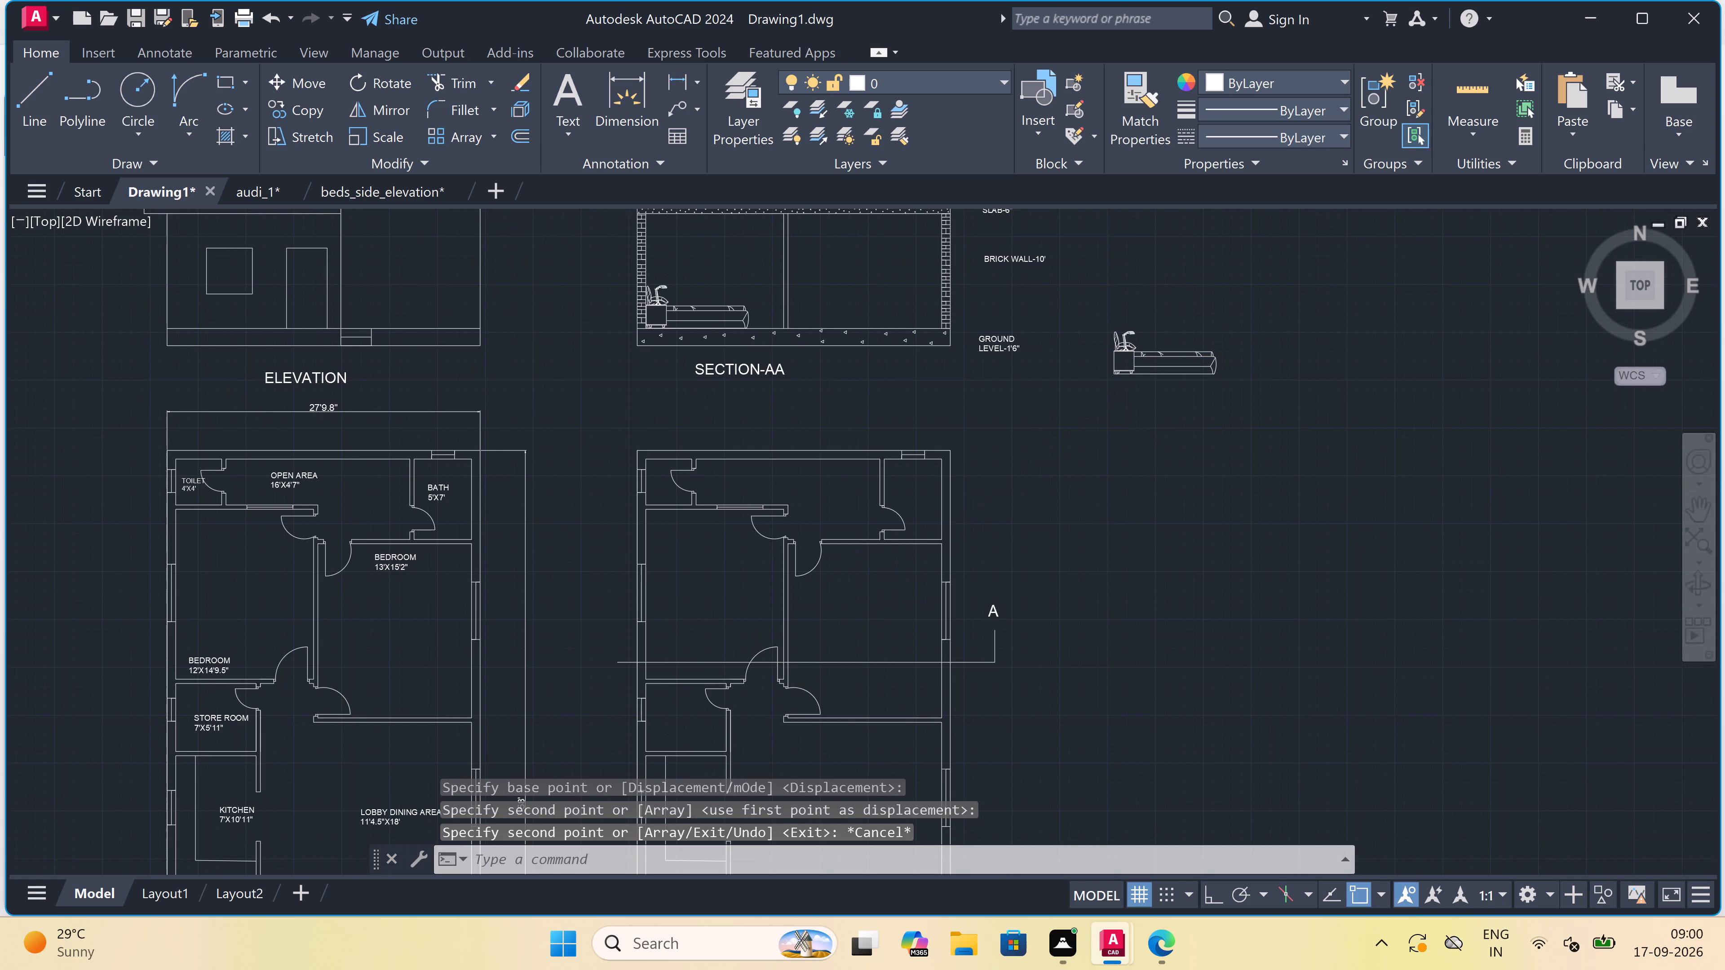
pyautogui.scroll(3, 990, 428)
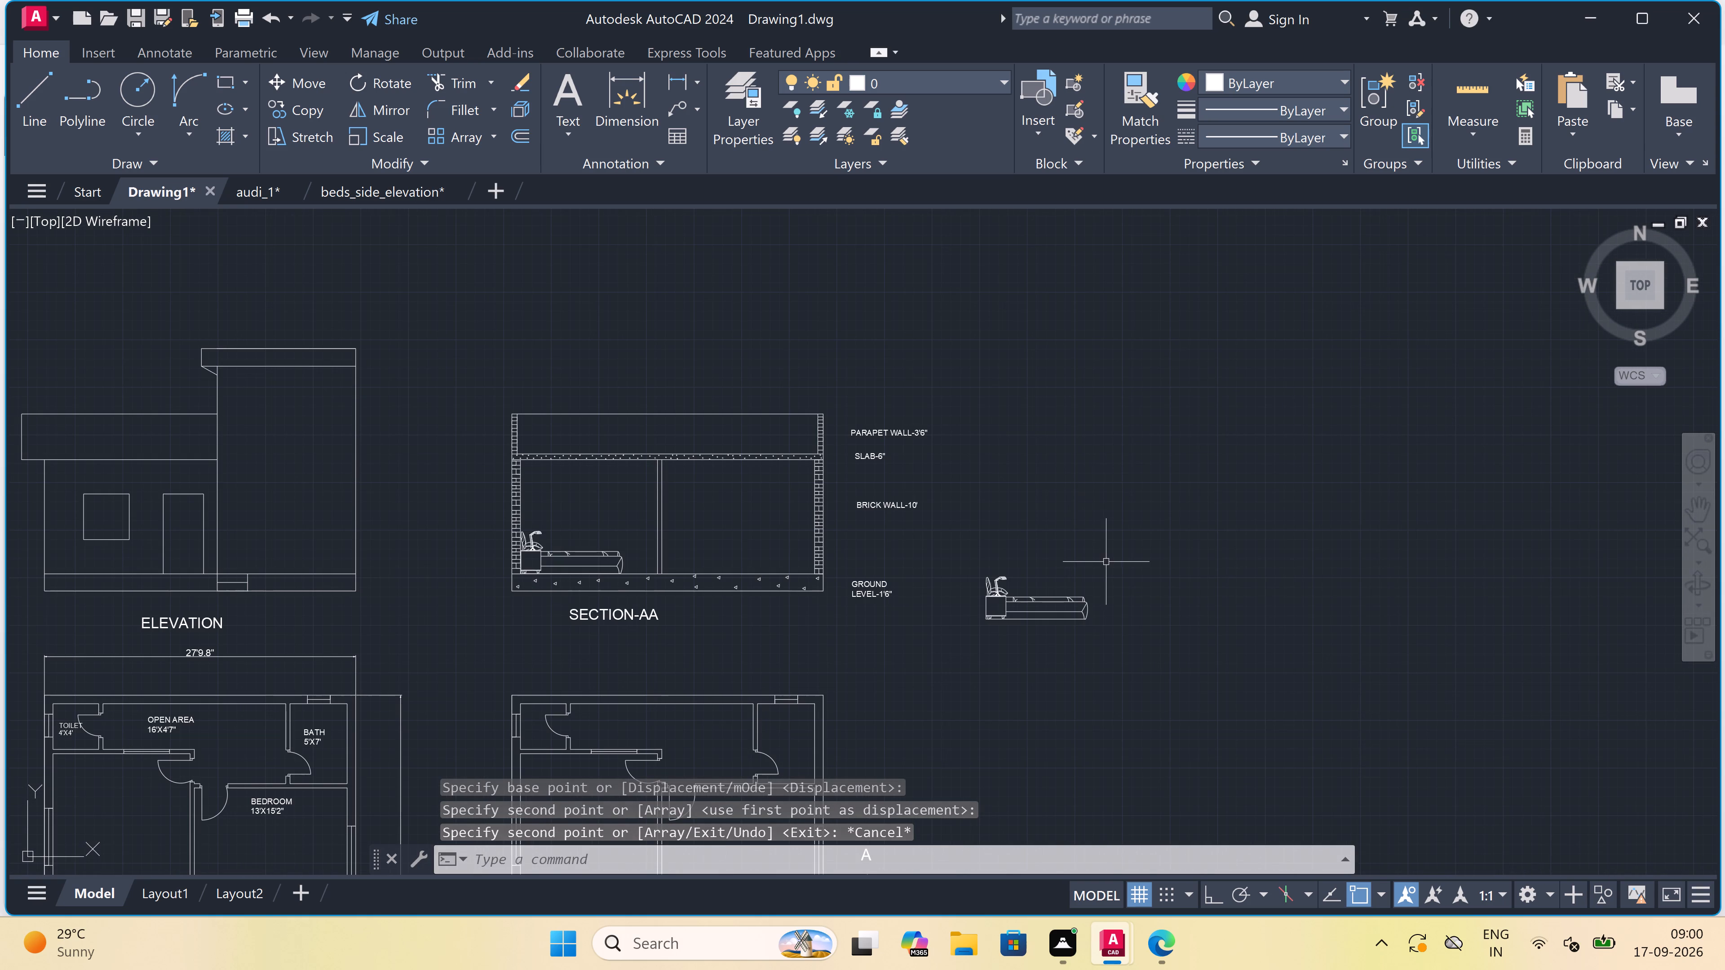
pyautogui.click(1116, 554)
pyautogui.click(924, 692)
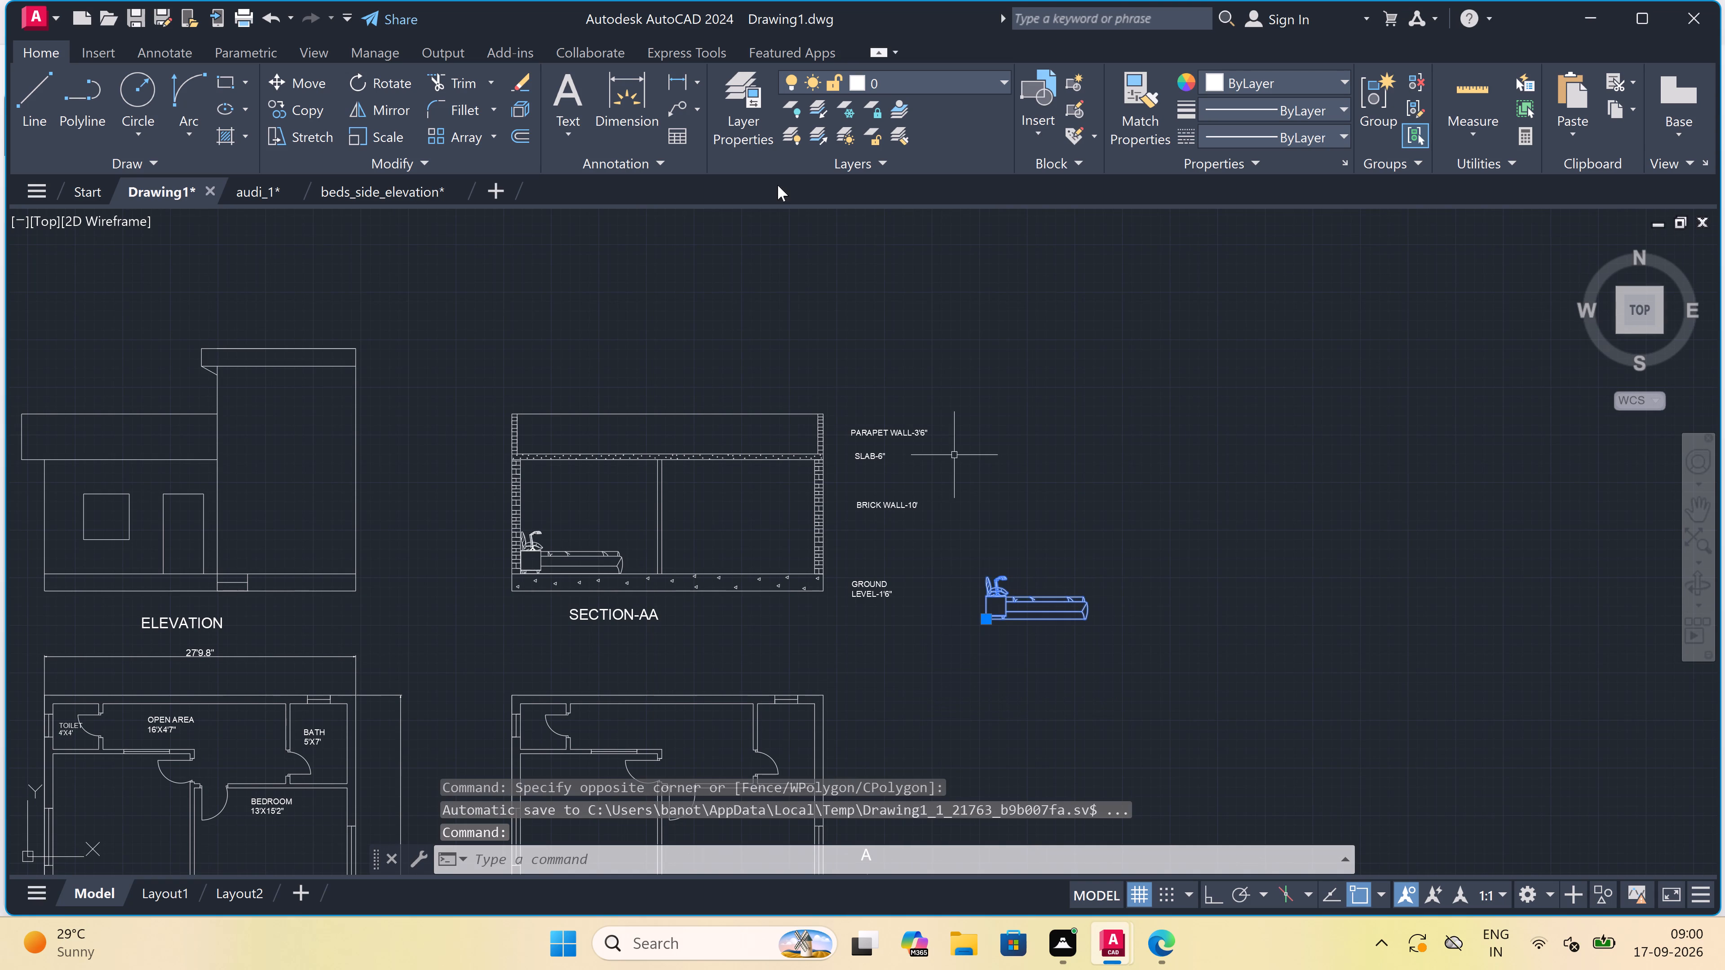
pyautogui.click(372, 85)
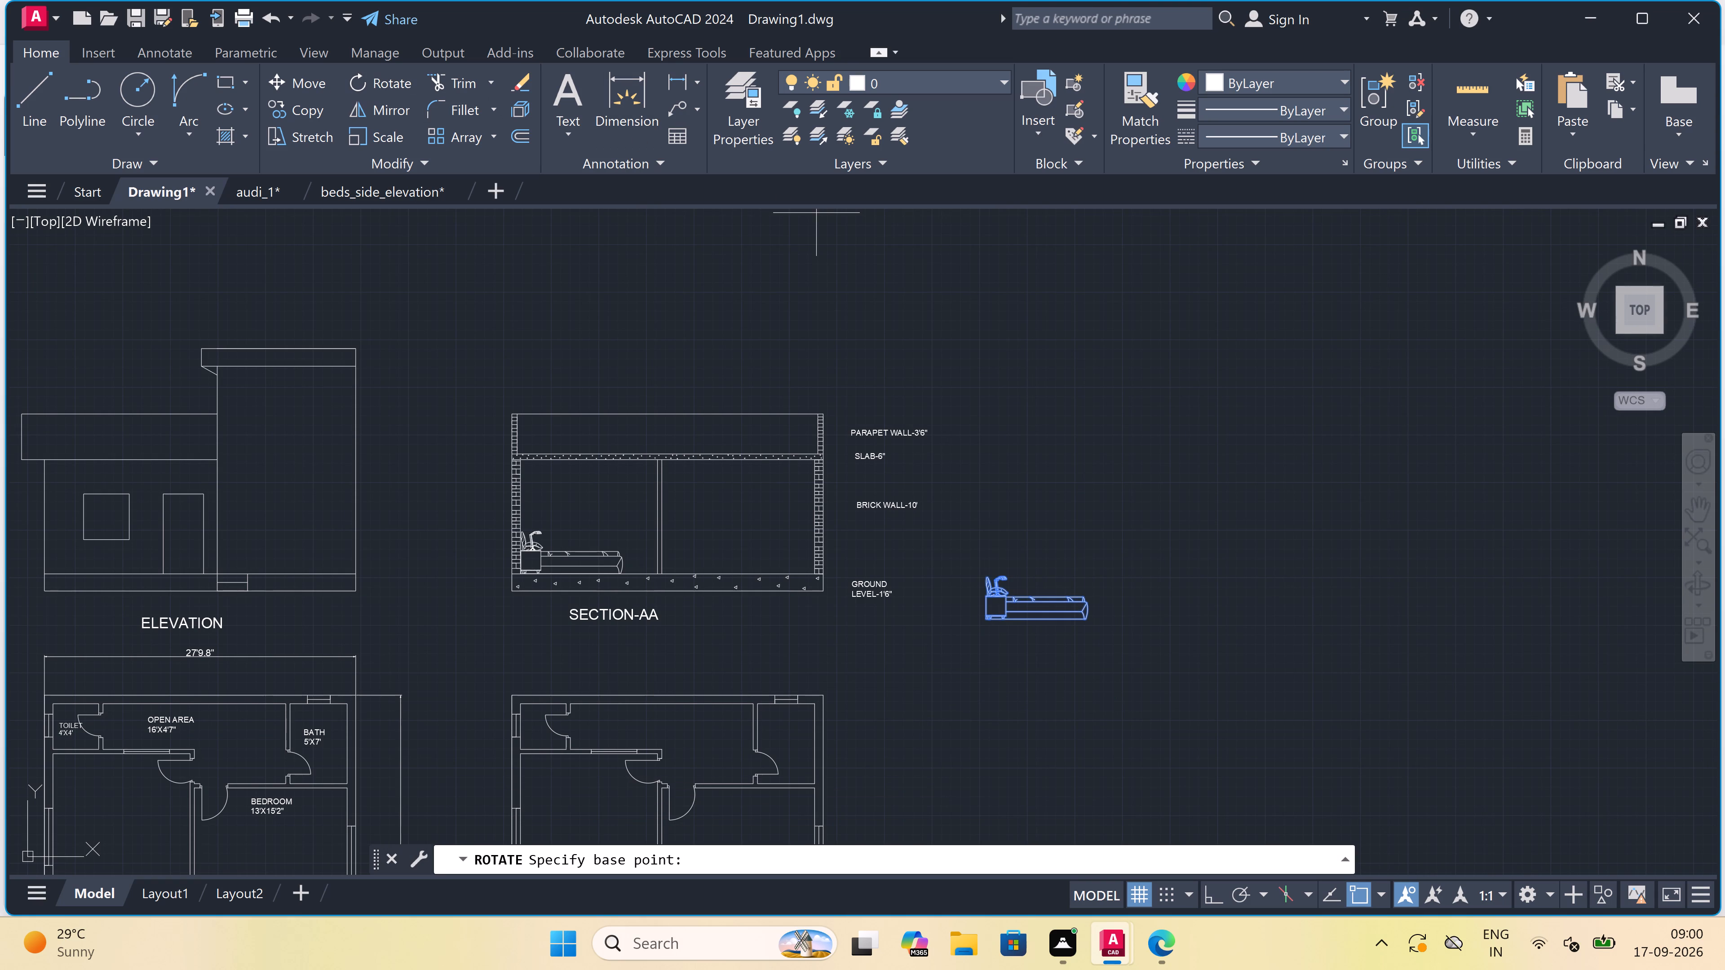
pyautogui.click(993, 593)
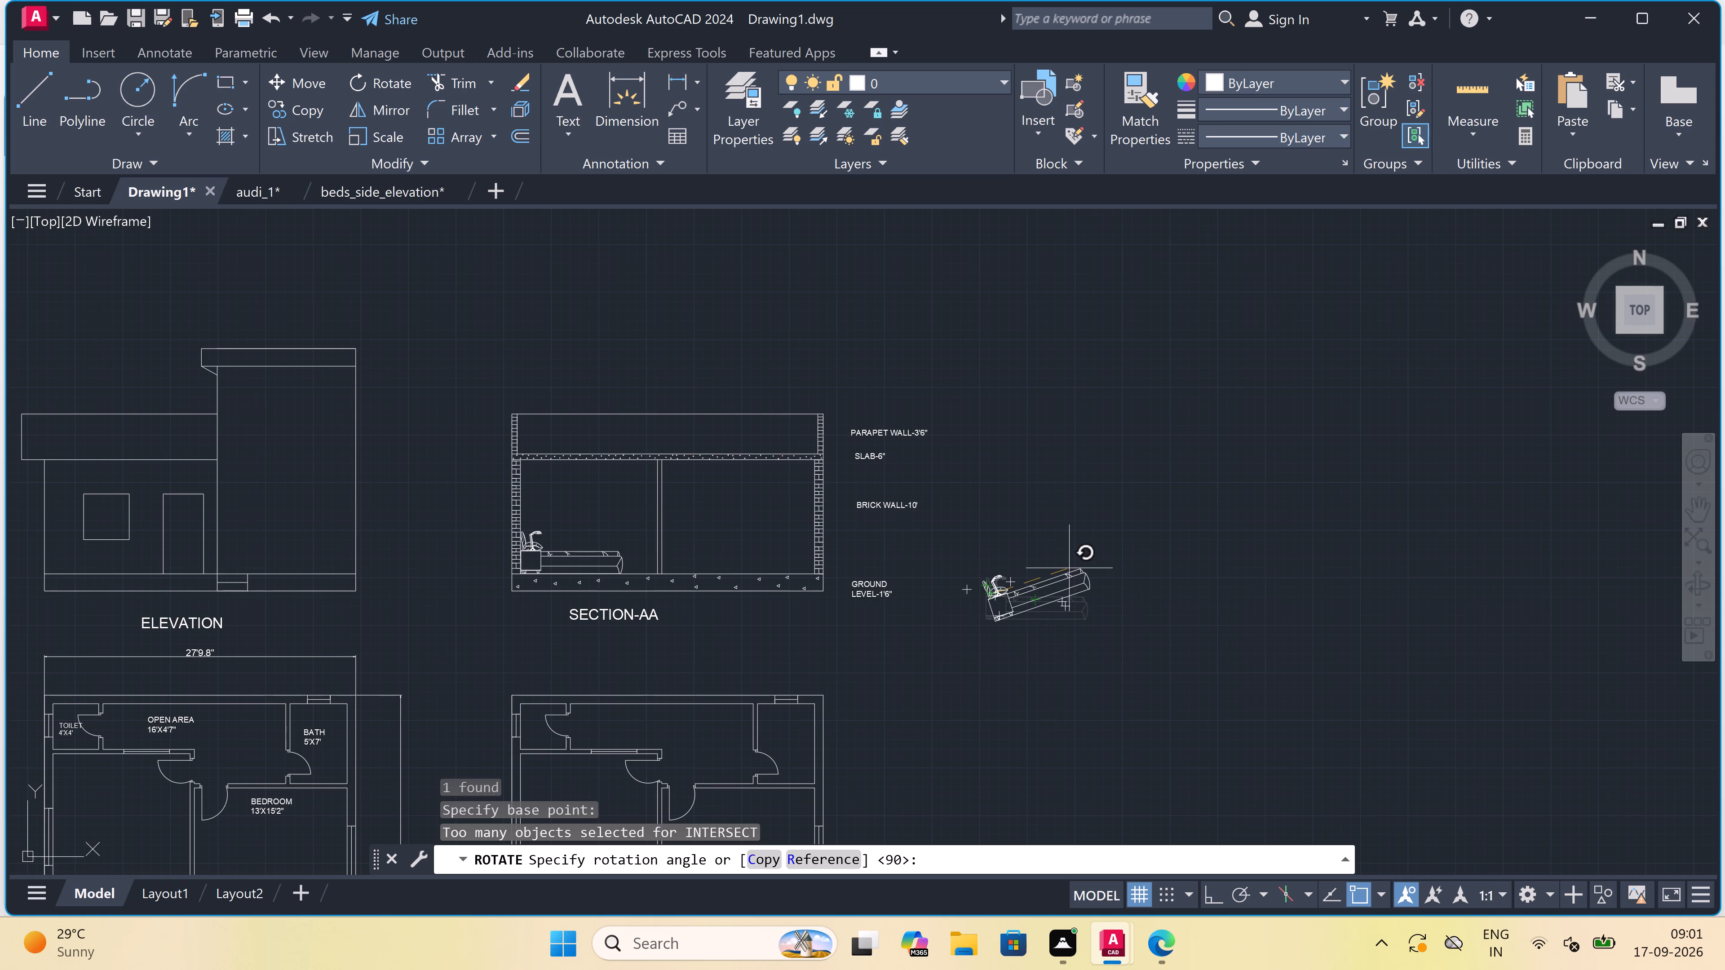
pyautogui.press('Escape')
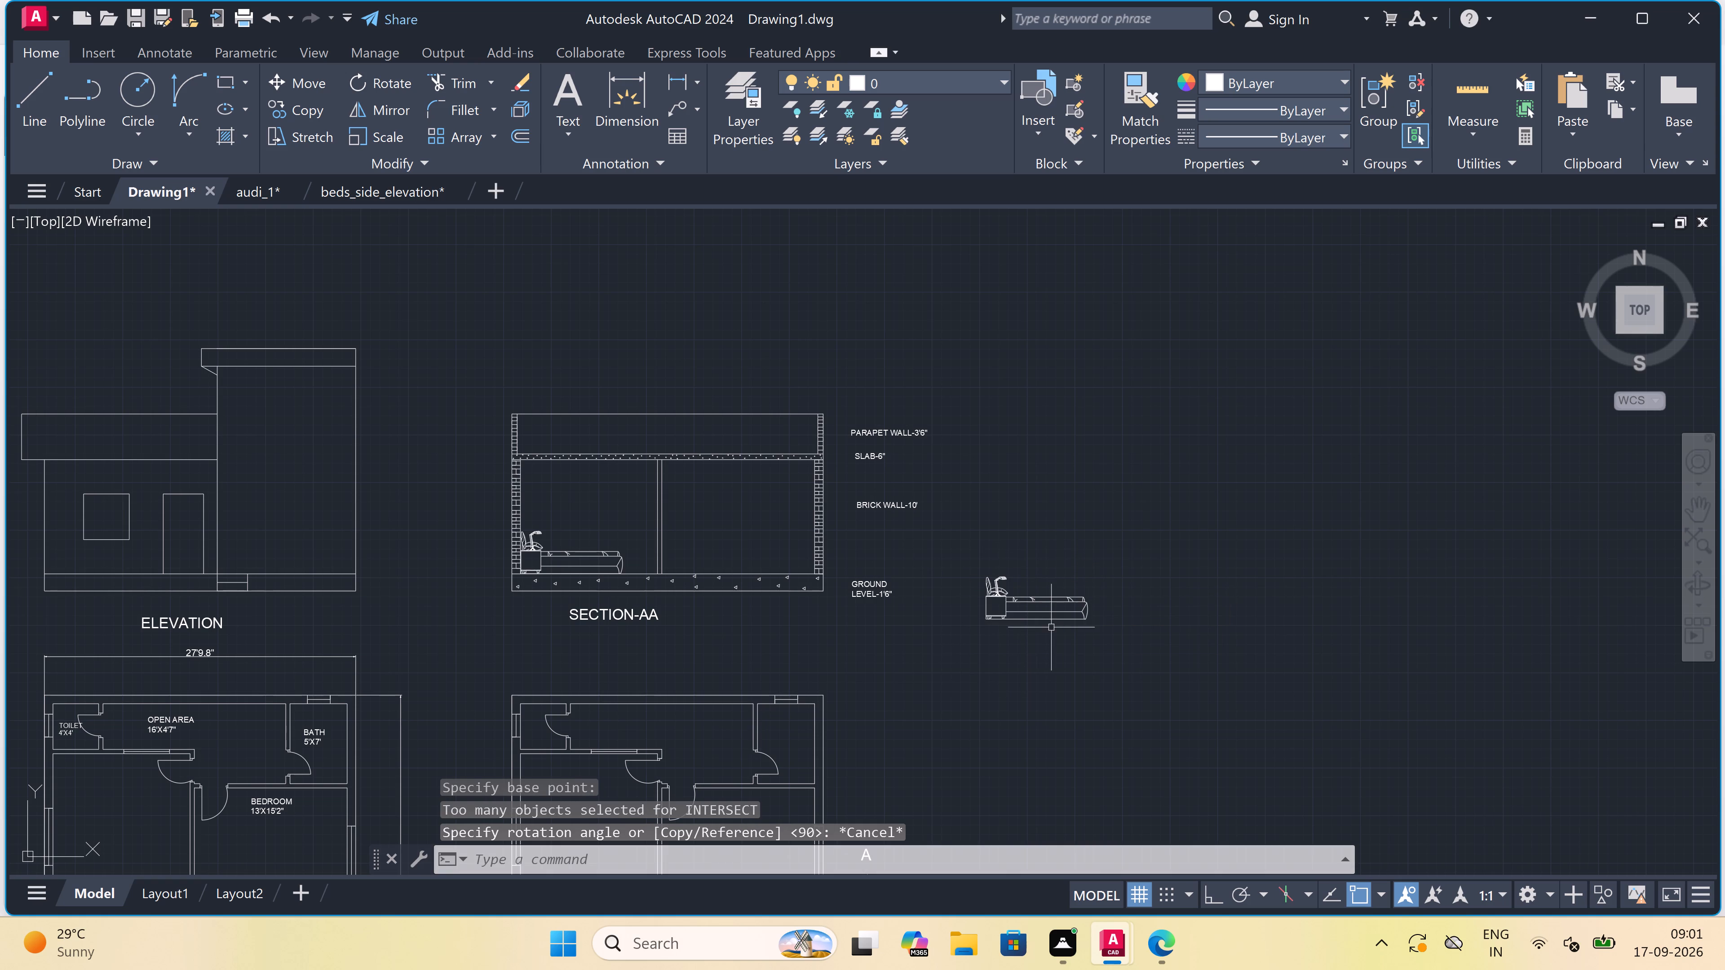
# Mirror the bed beside section AA about a vertical line through its headboard-side bottom corner, keeping the source bed.
pyautogui.moveTo(1130, 560); pyautogui.dragTo(1091, 587)
pyautogui.click(961, 665)
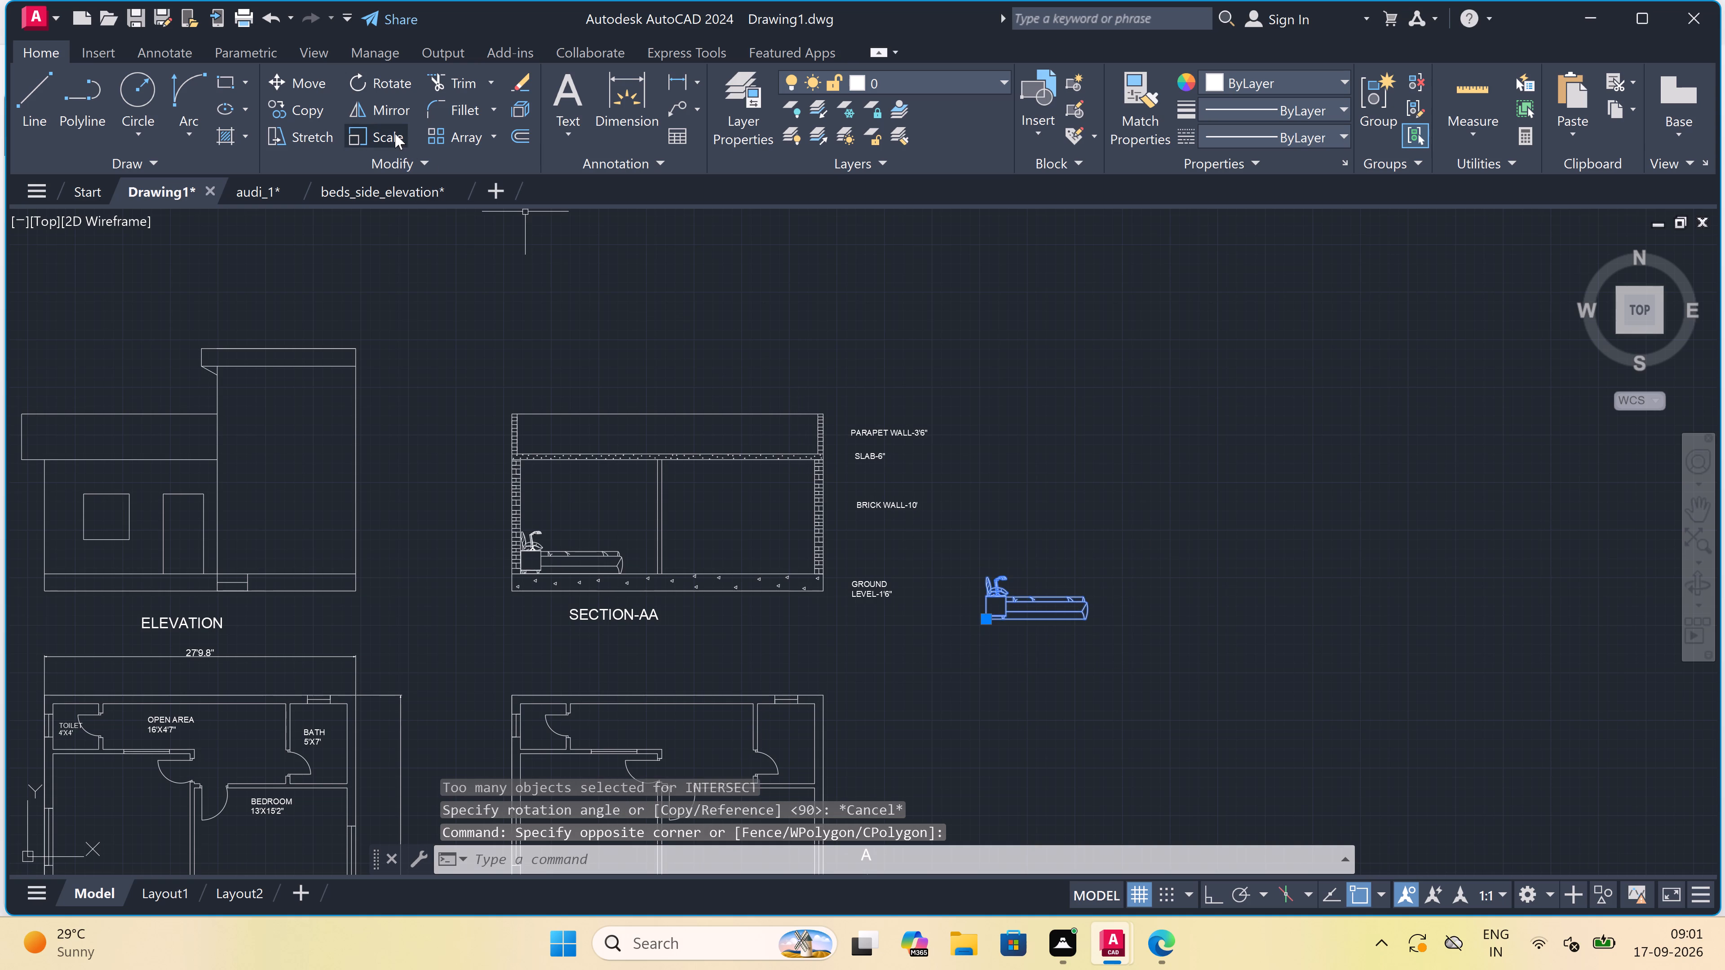
pyautogui.click(384, 116)
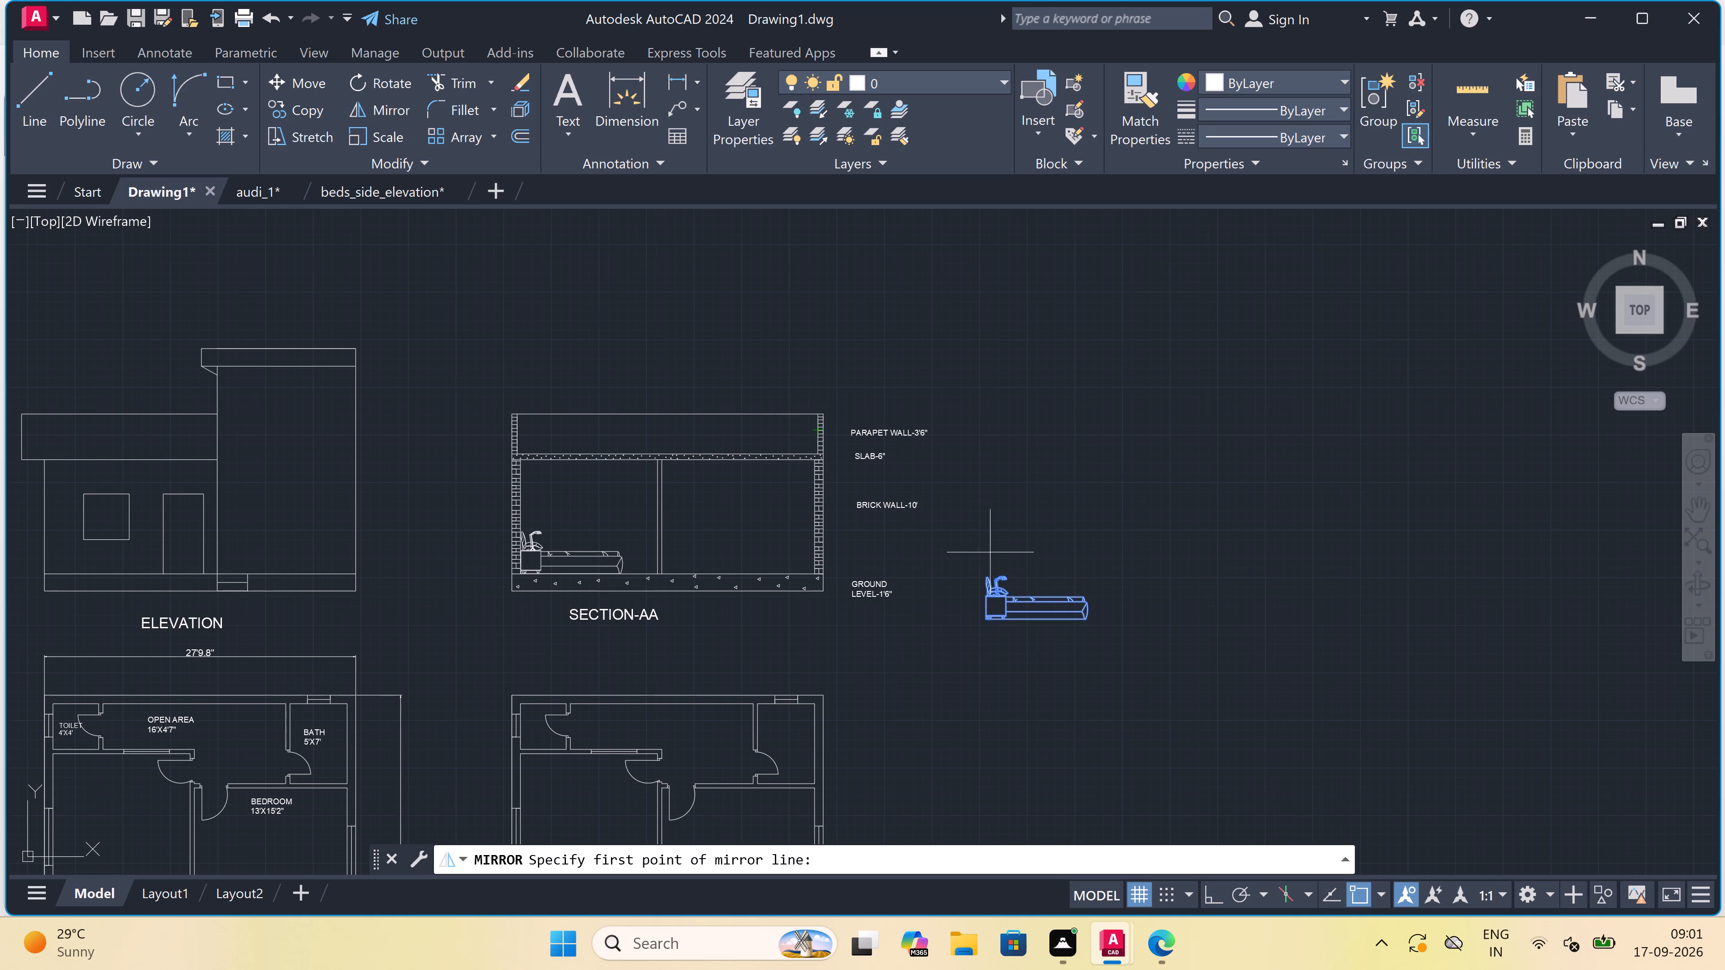
pyautogui.scroll(5, 993, 619)
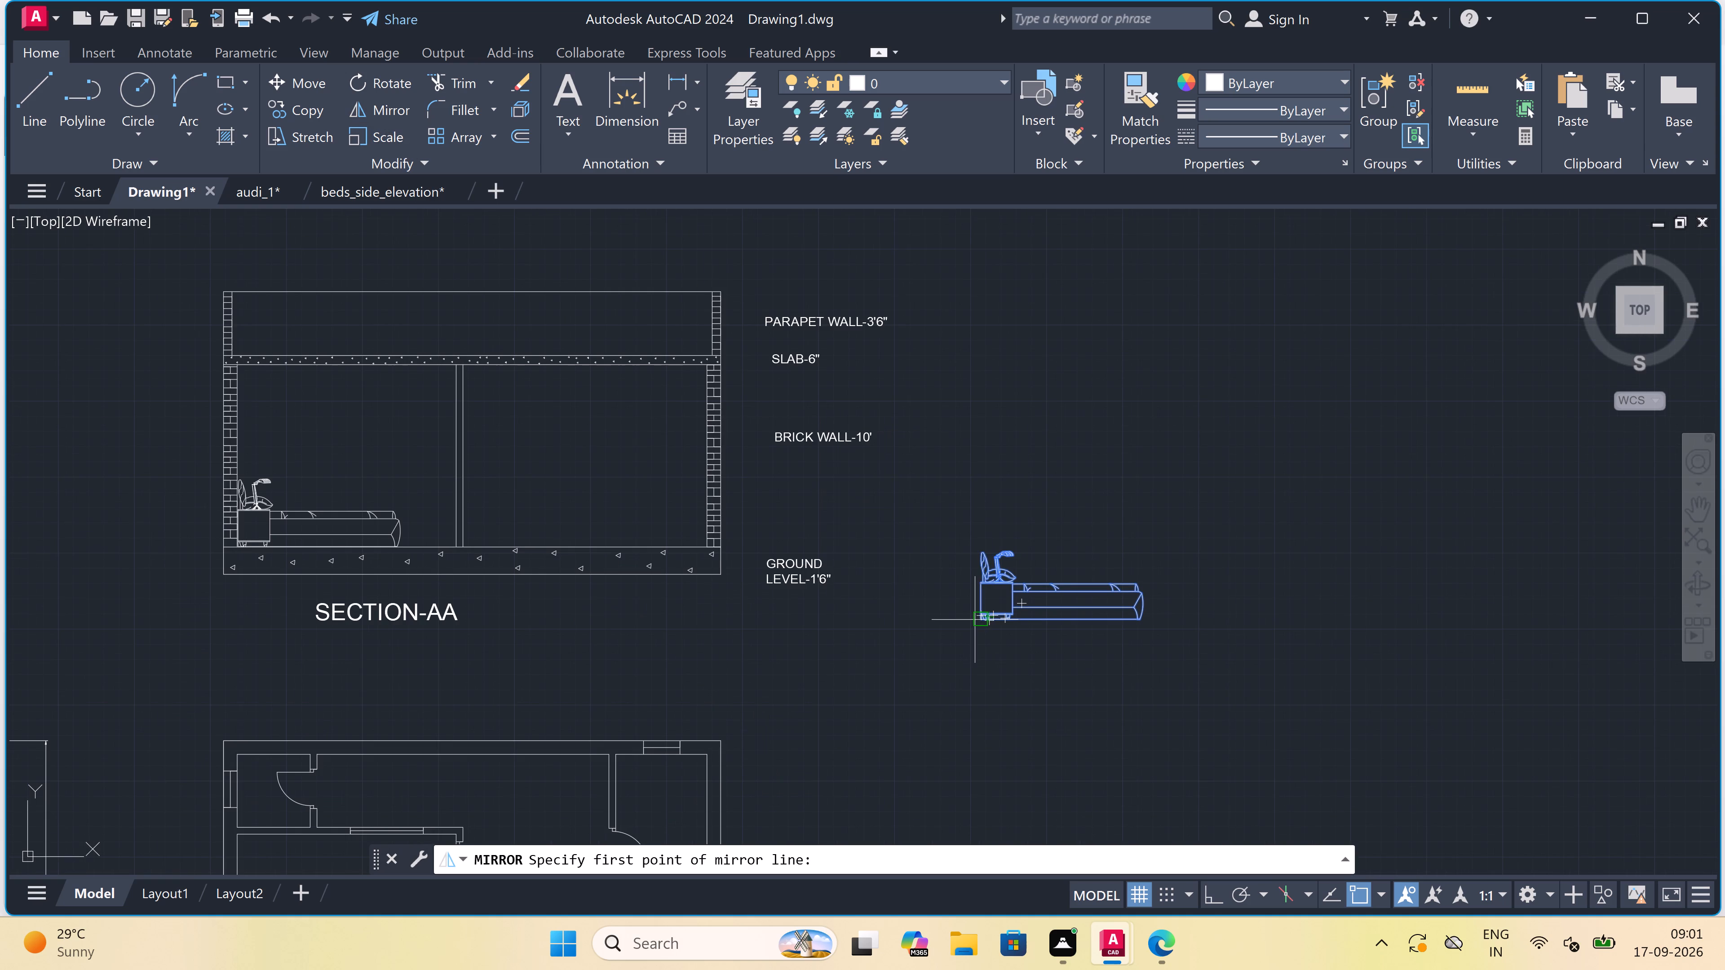
pyautogui.click(991, 606)
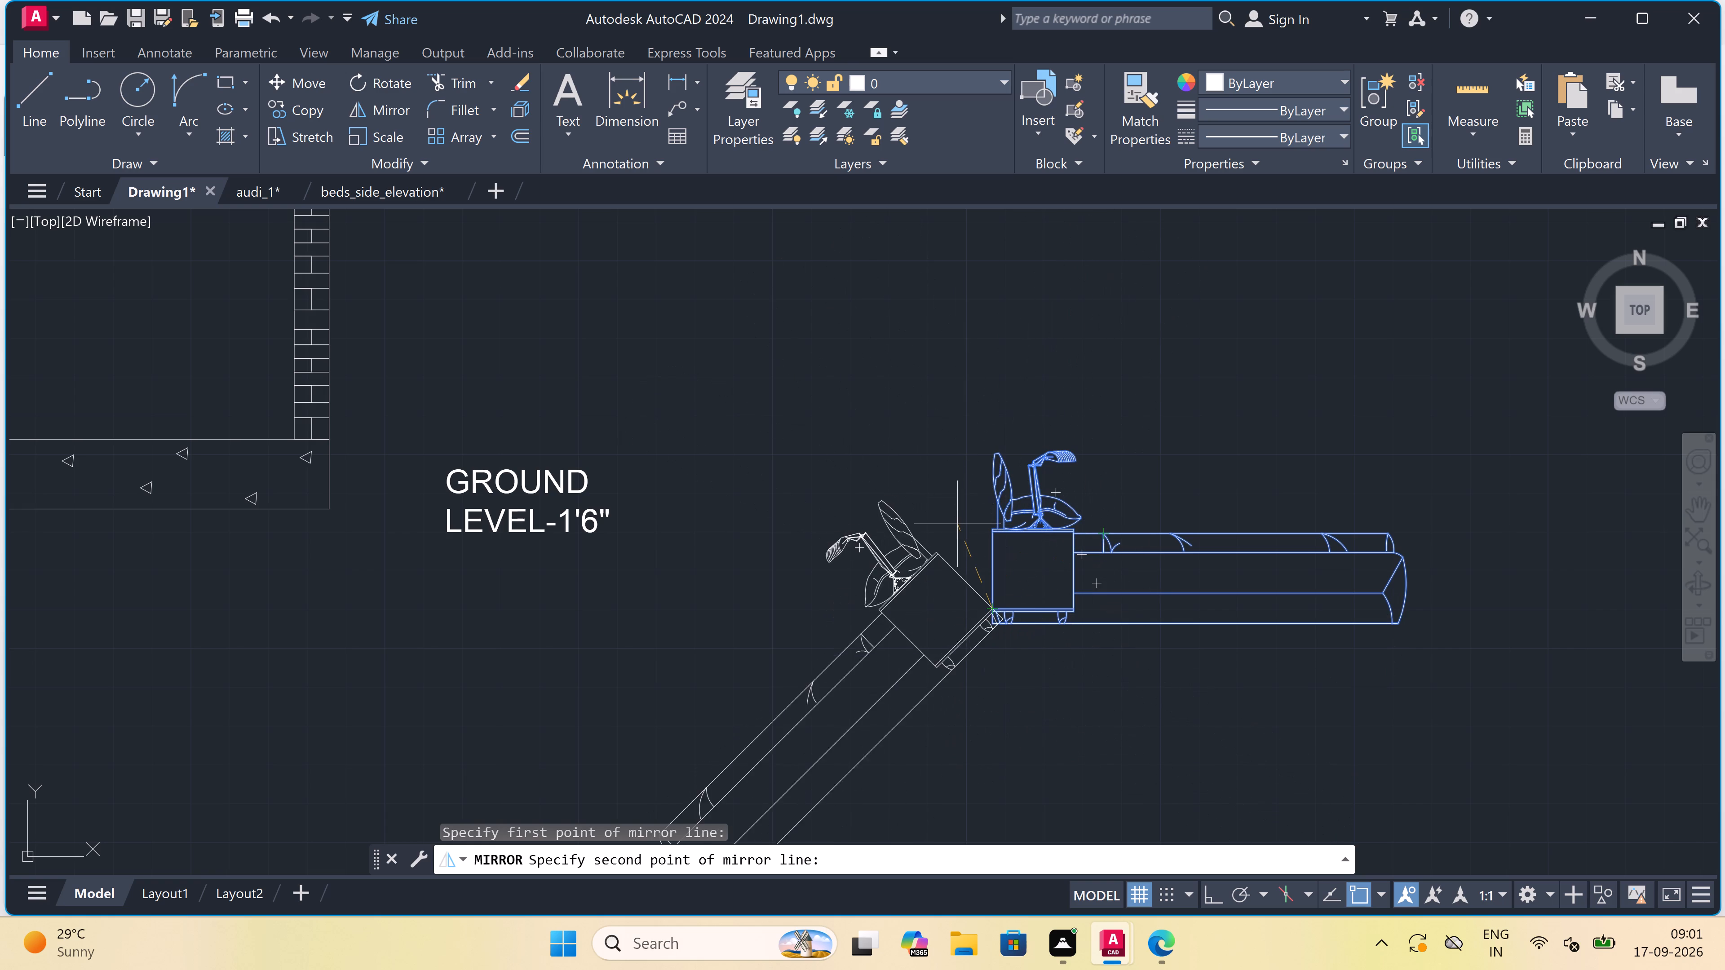
pyautogui.press('F8')
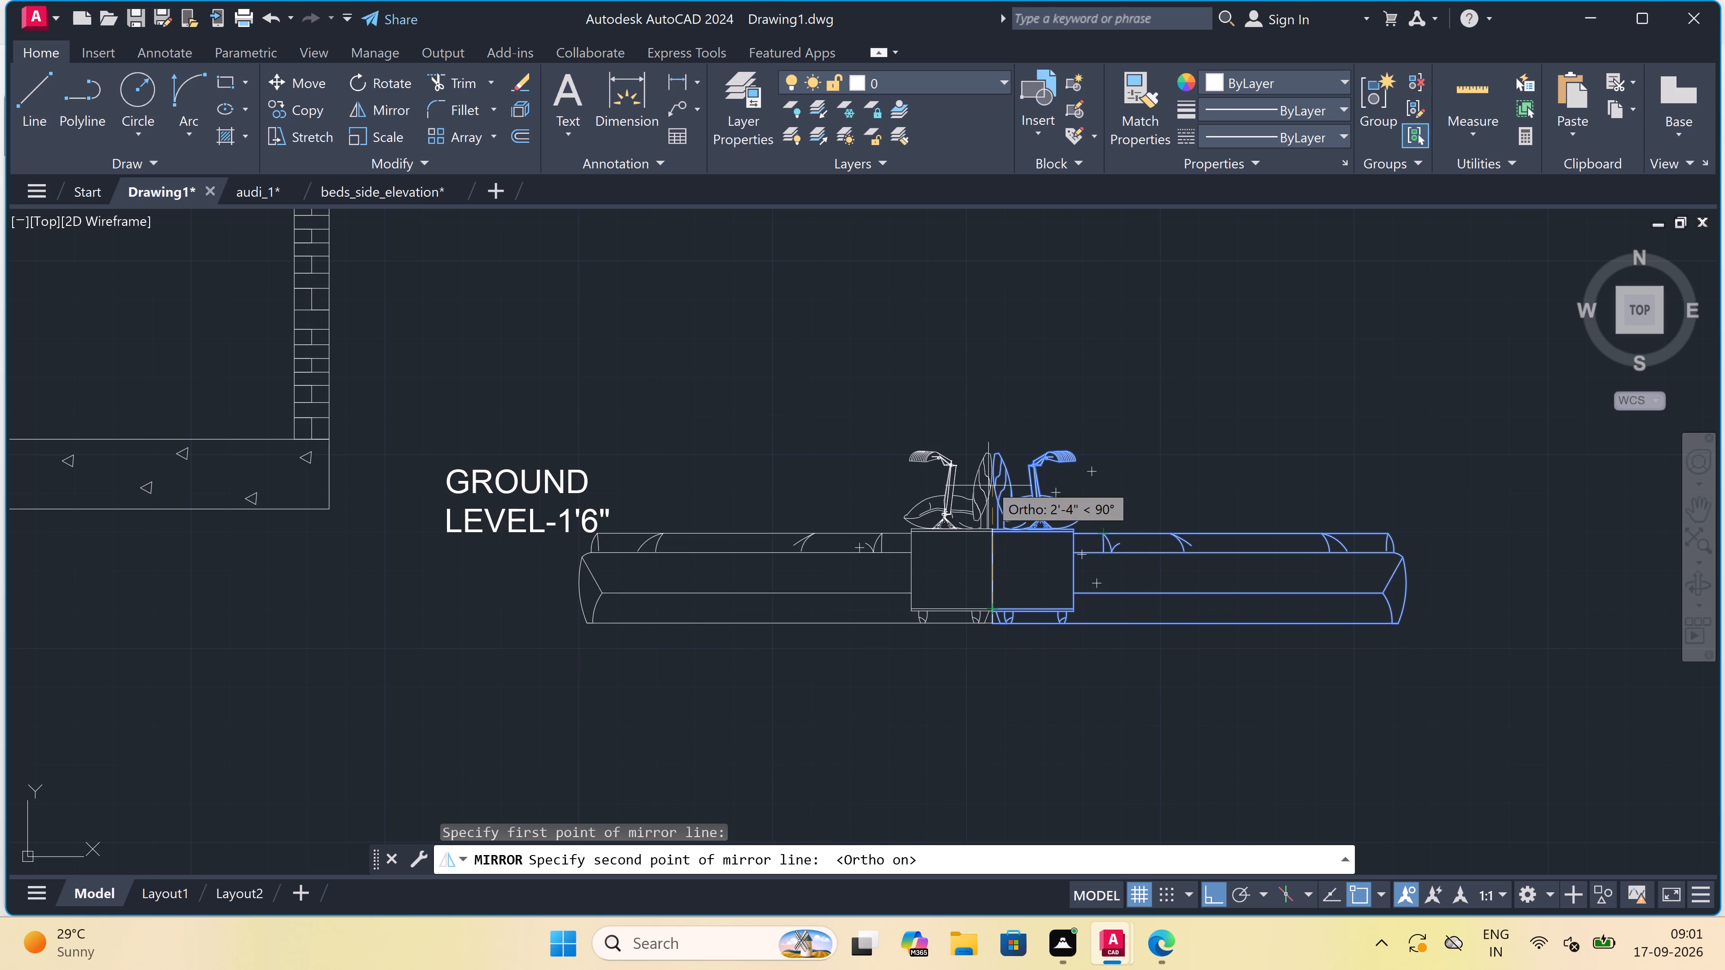
pyautogui.click(983, 414)
pyautogui.press('space')
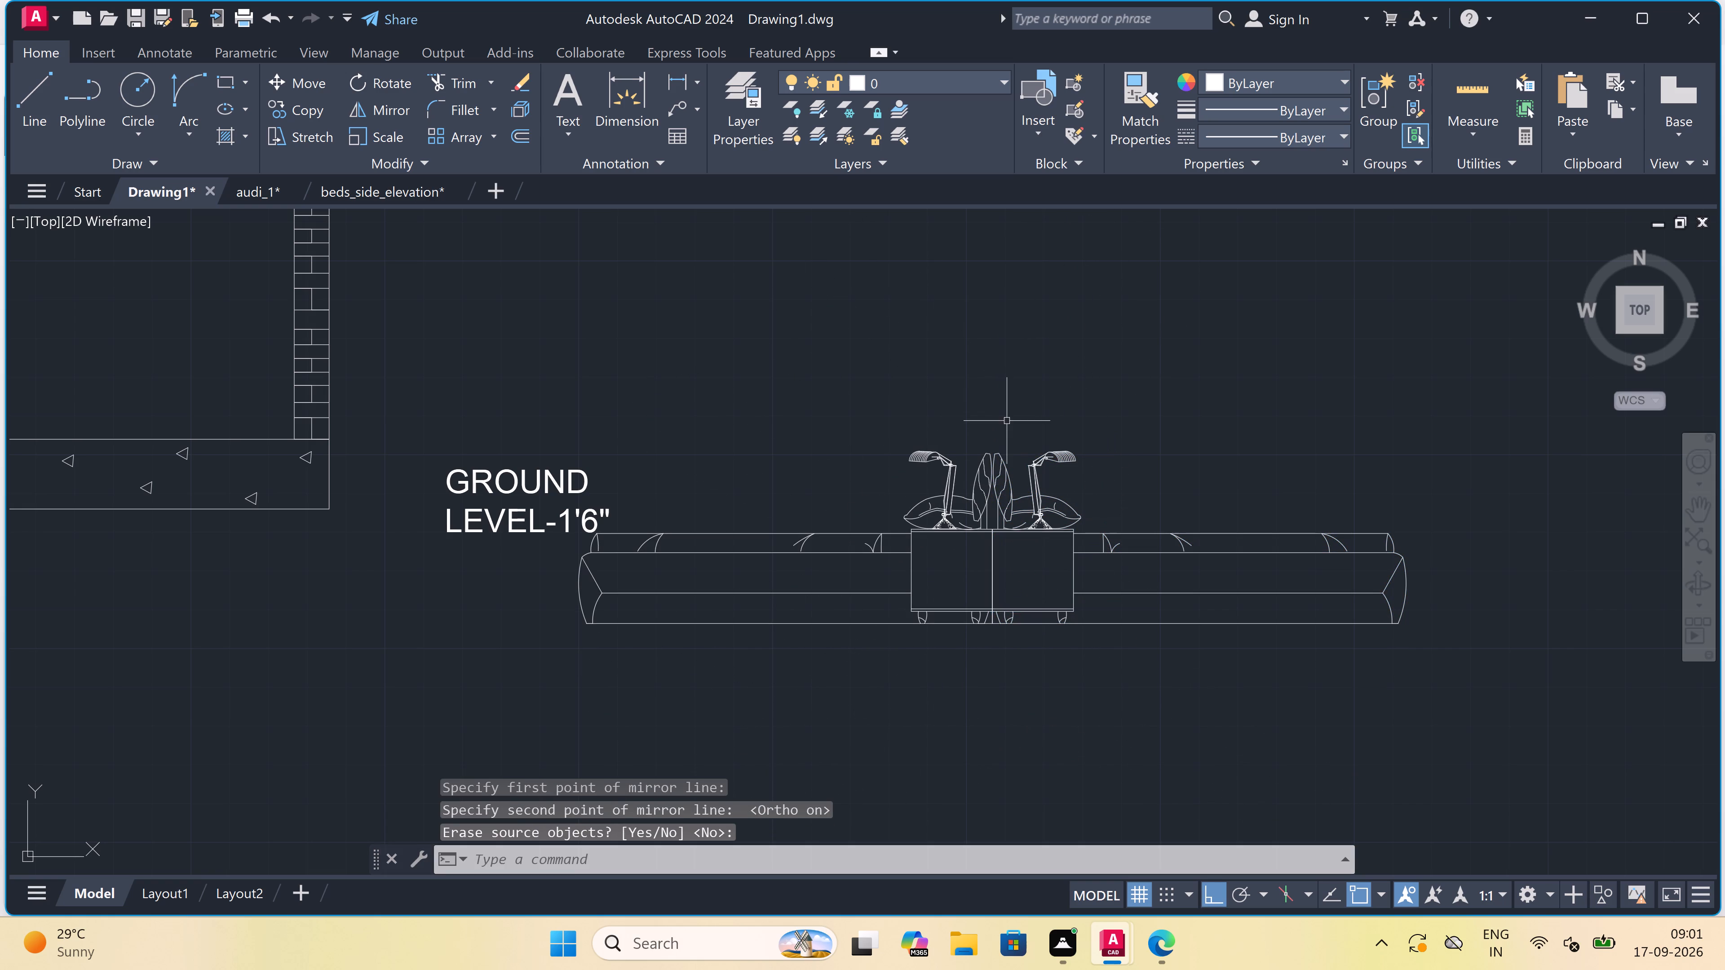
# Delete the original unmirrored bed beside section AA, leaving the mirrored one.
pyautogui.moveTo(1154, 448); pyautogui.dragTo(1148, 469)
pyautogui.click(1034, 641)
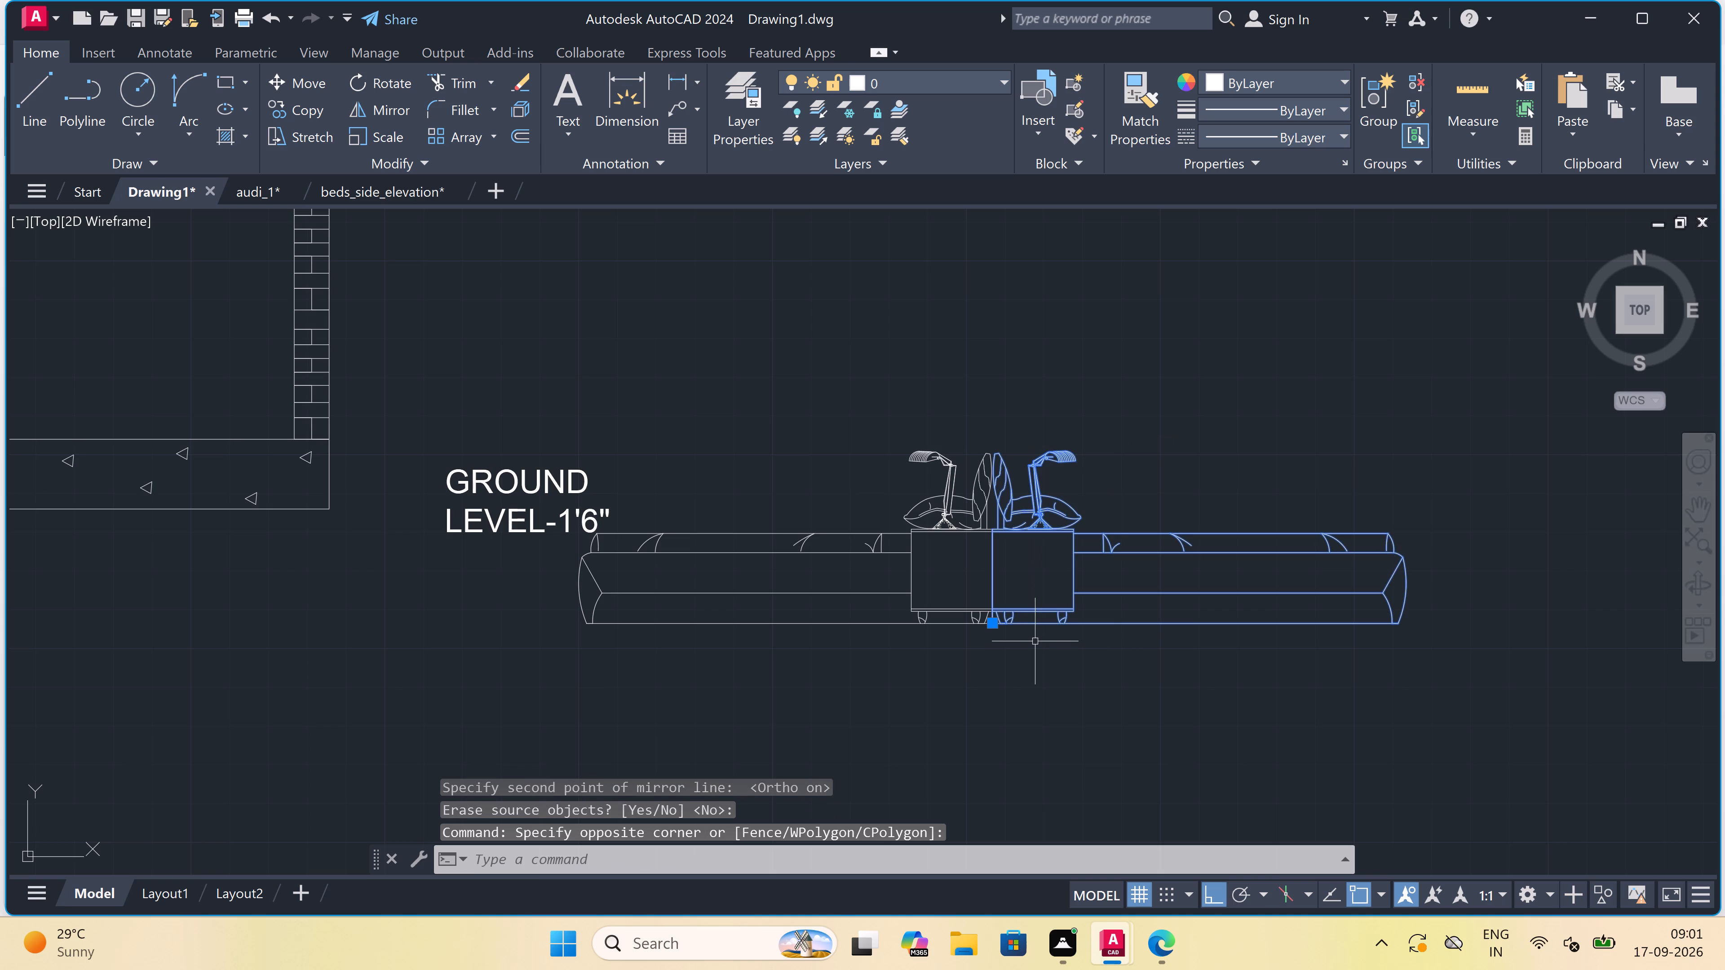
pyautogui.press('Delete')
# Move the mirrored bed freely into section AA's right room, standing on the floor with its headboard against the outer brick wall.
pyautogui.click(1019, 530)
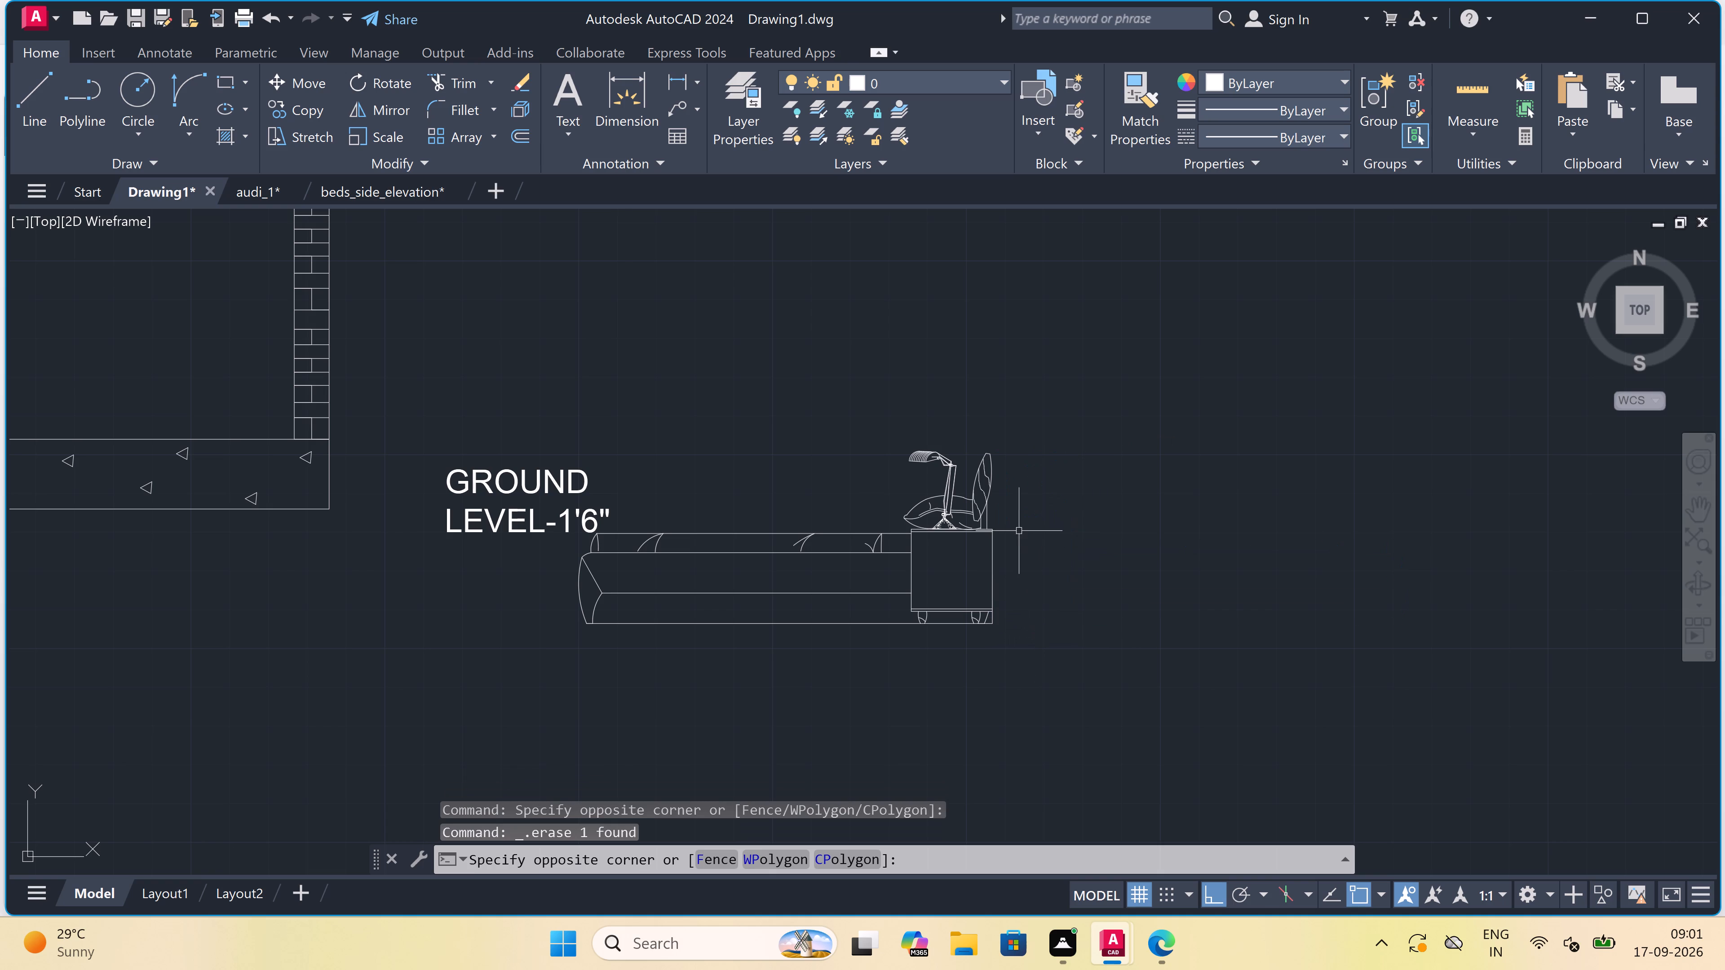
pyautogui.click(849, 595)
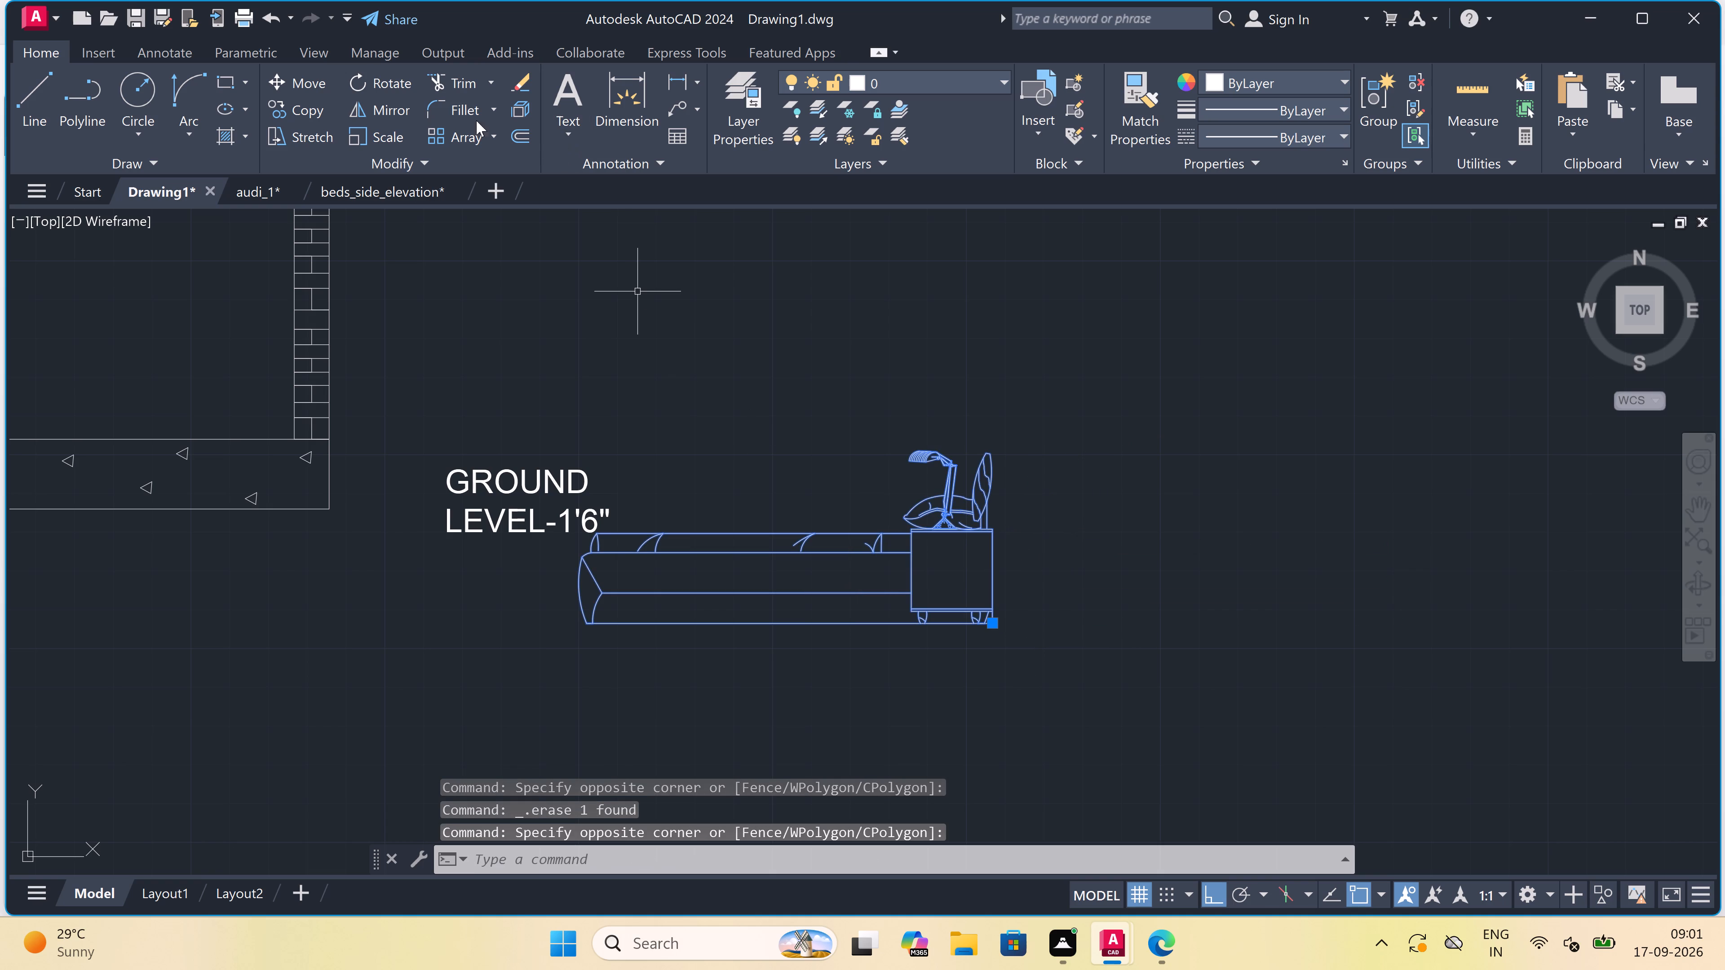
pyautogui.click(307, 82)
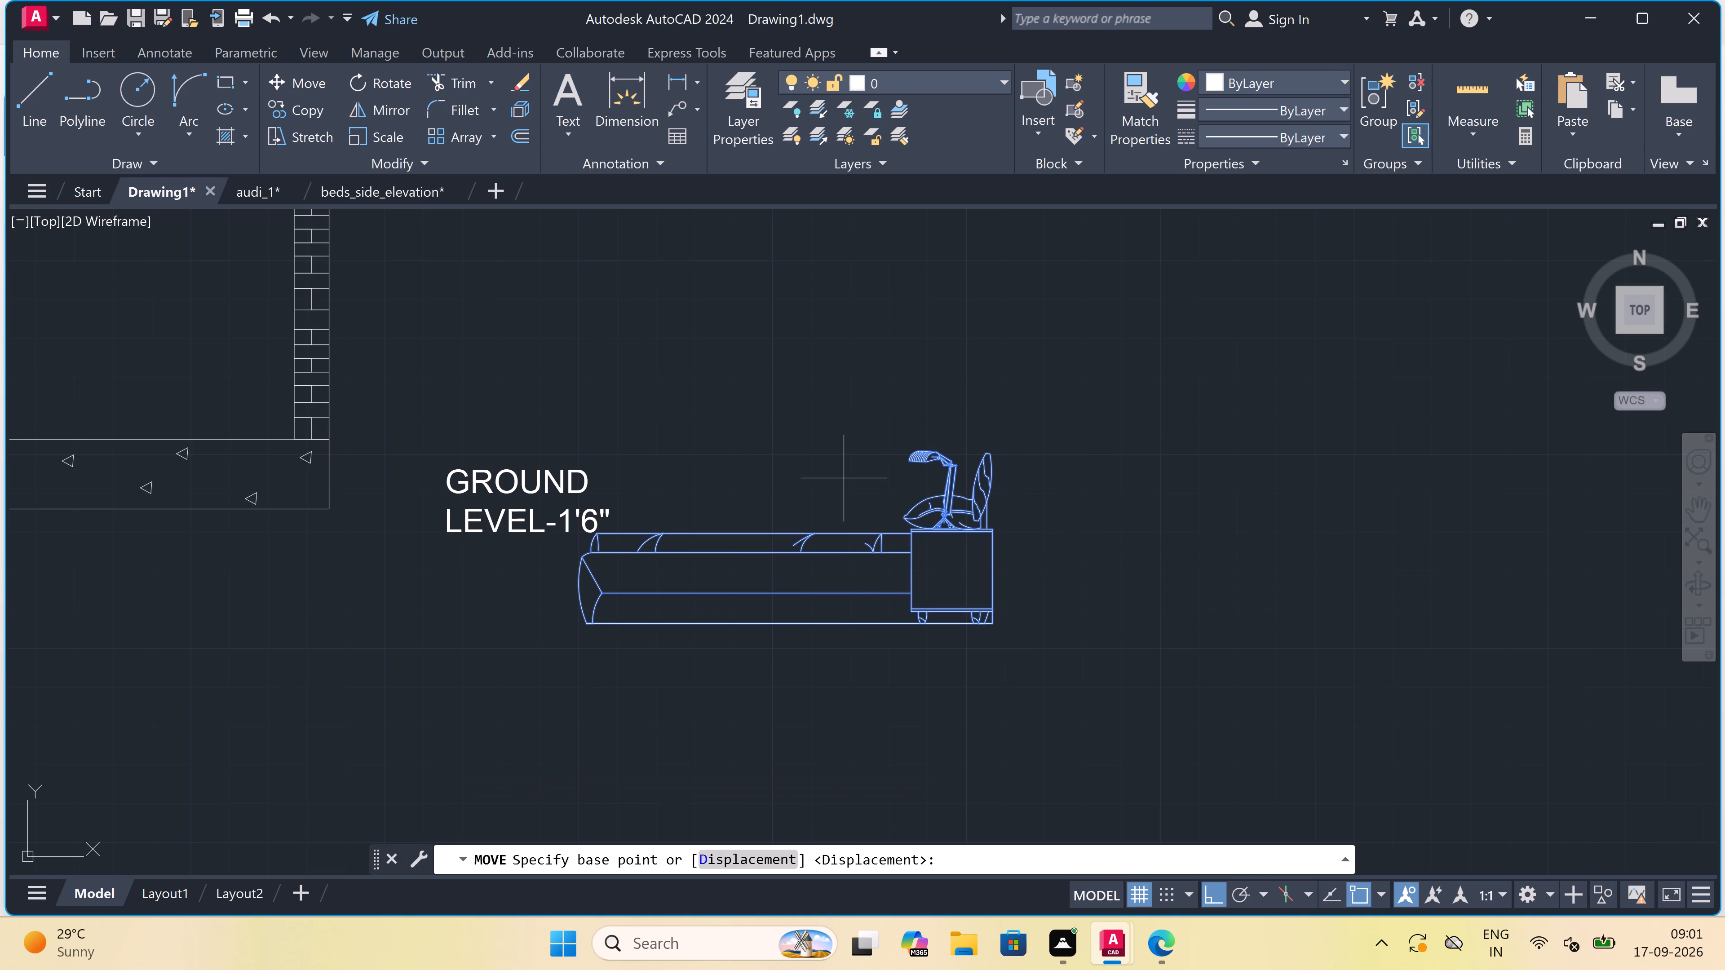
pyautogui.click(991, 610)
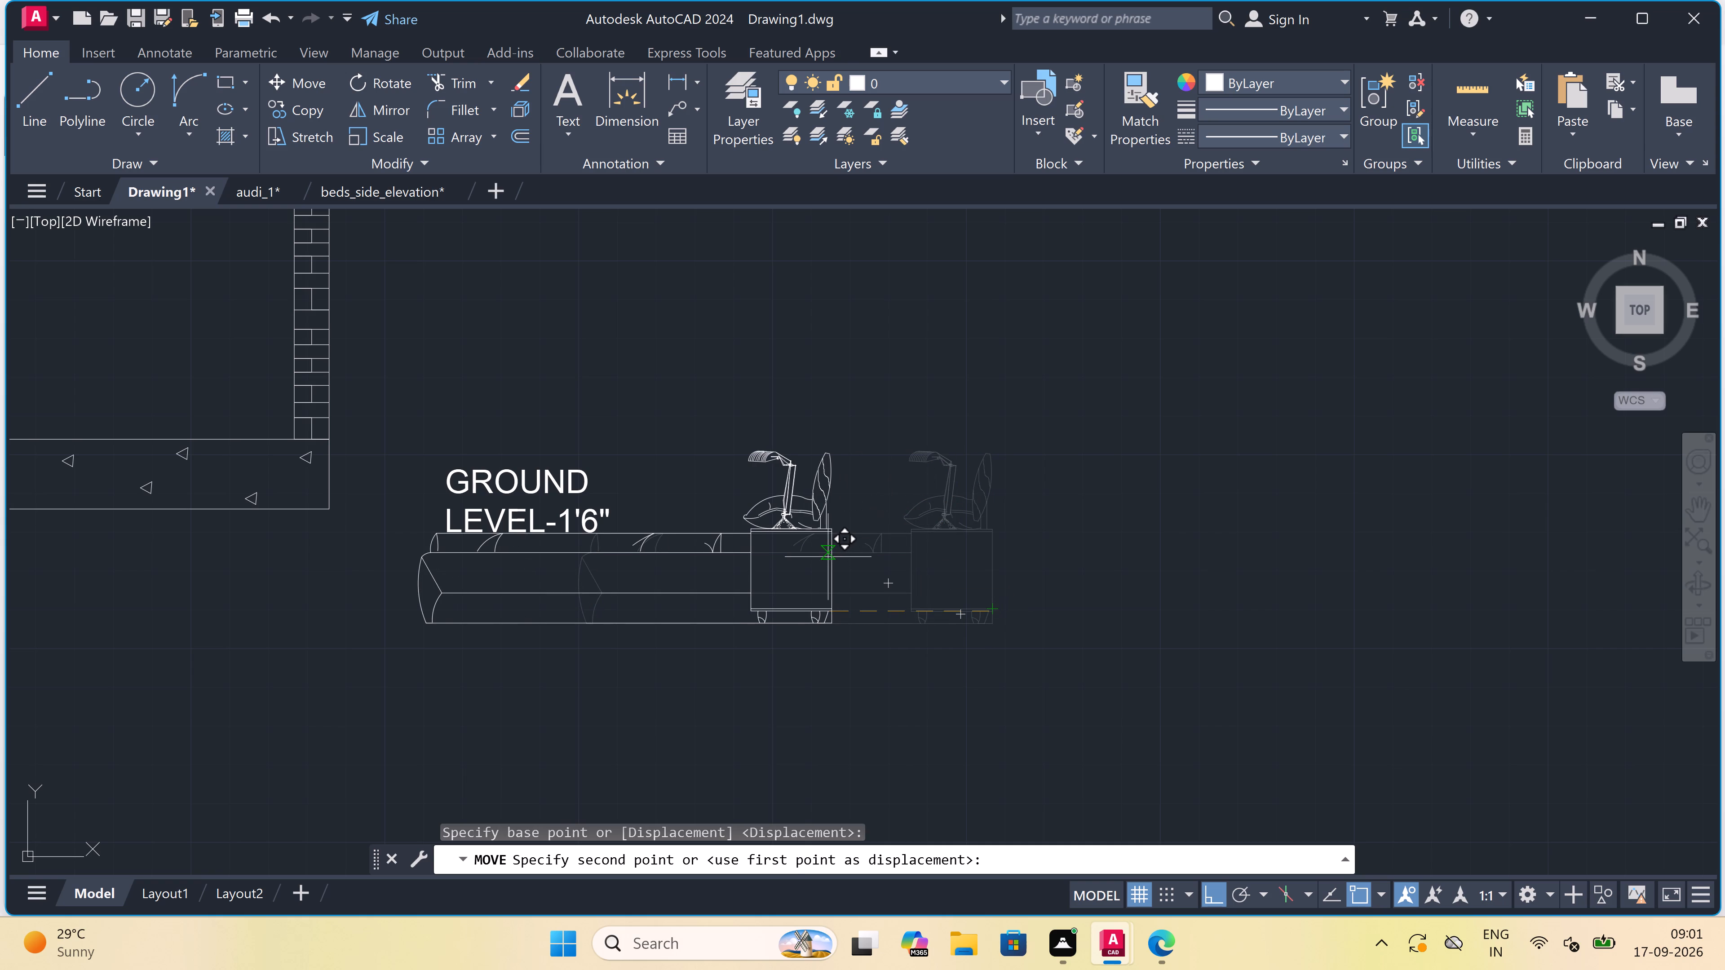
pyautogui.press('F8')
pyautogui.scroll(-3, 827, 557)
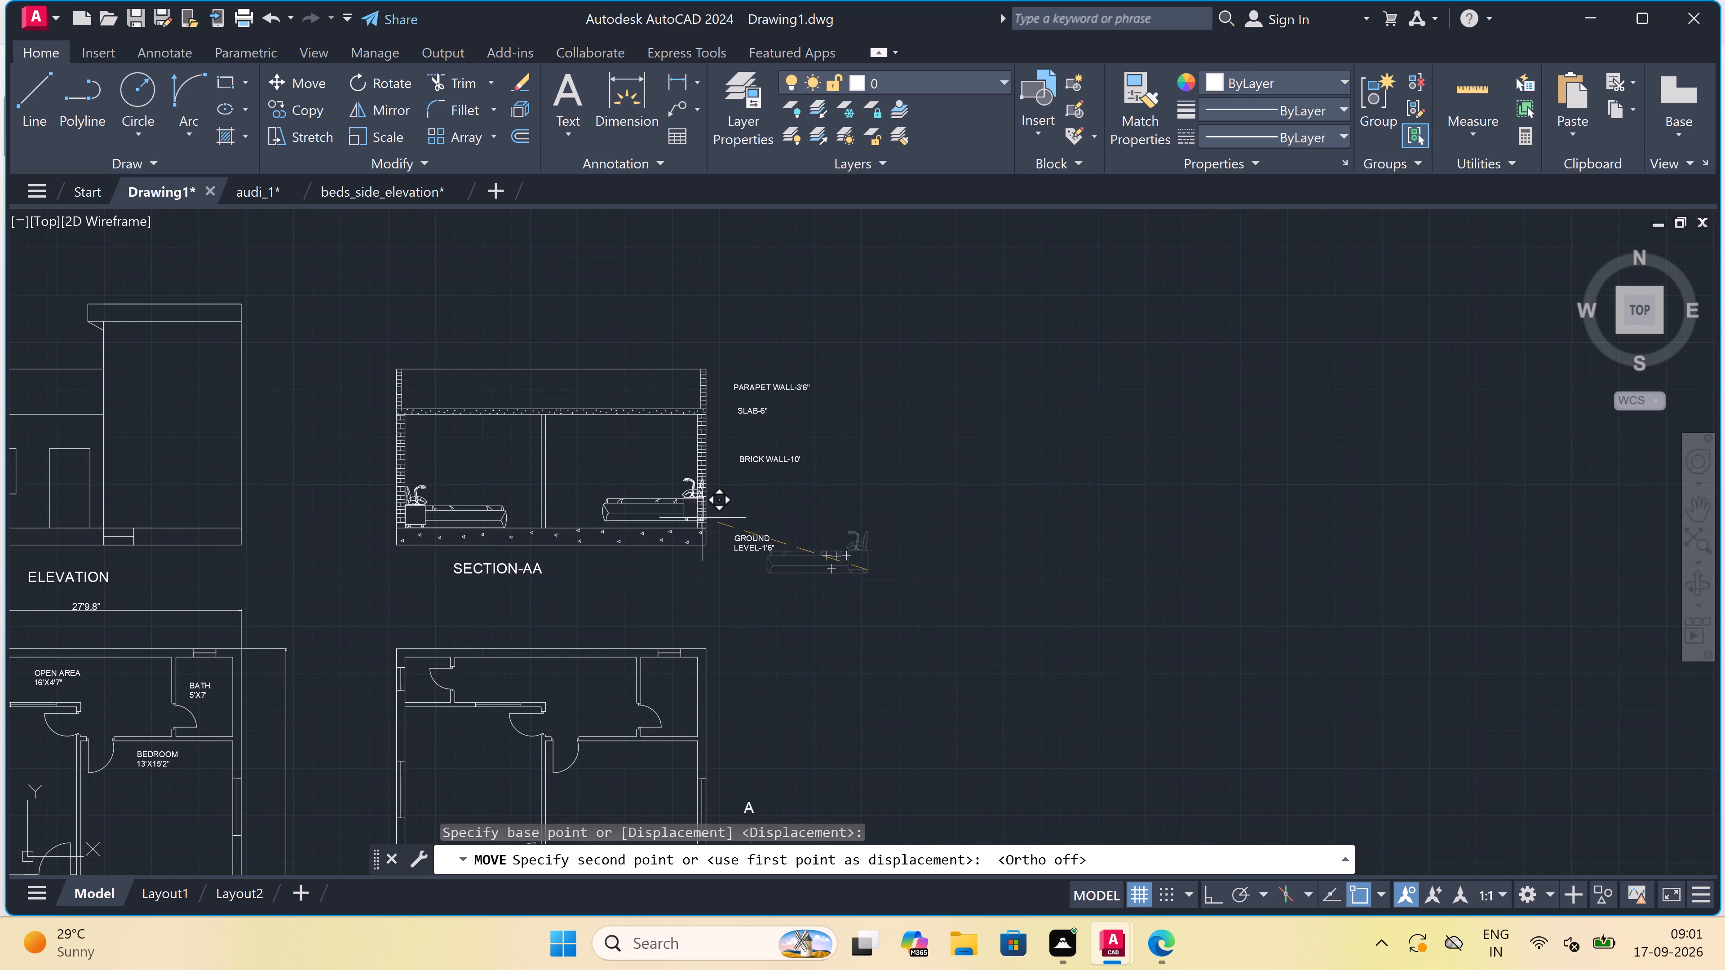
pyautogui.scroll(4, 664, 508)
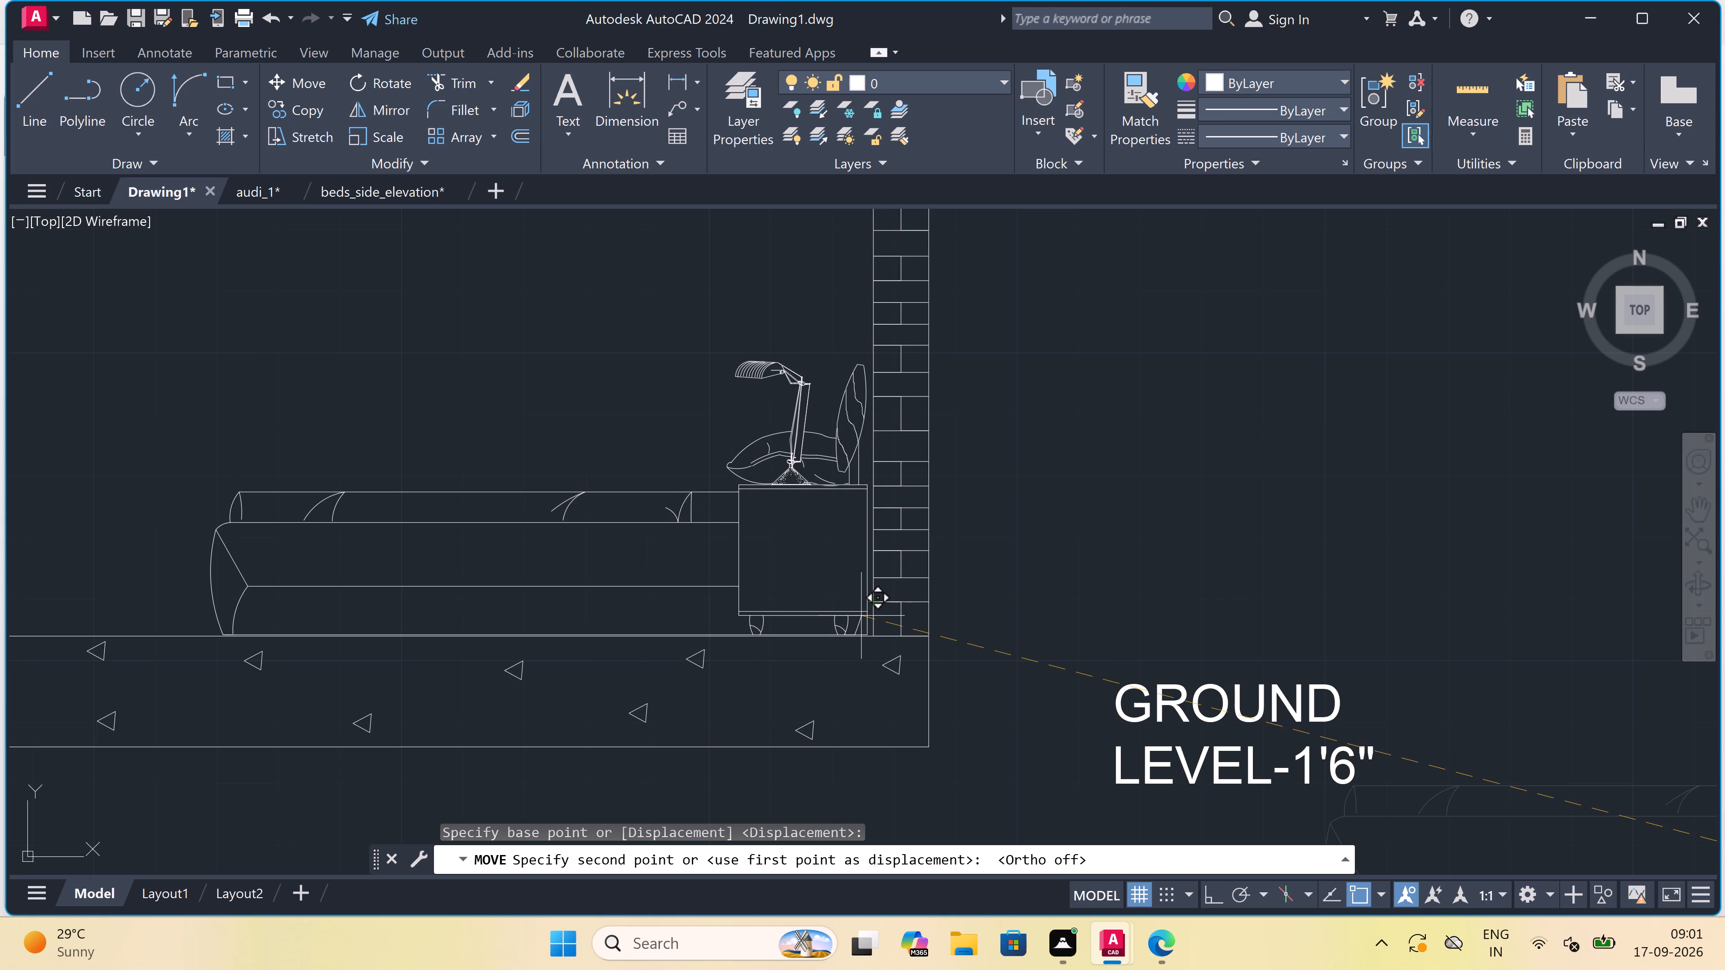
pyautogui.click(861, 616)
# Draw two vertical construction lines through both jambs of the right bedroom's upper door opening in the plan below section AA.
pyautogui.scroll(-5, 794, 486)
pyautogui.scroll(2, 749, 498)
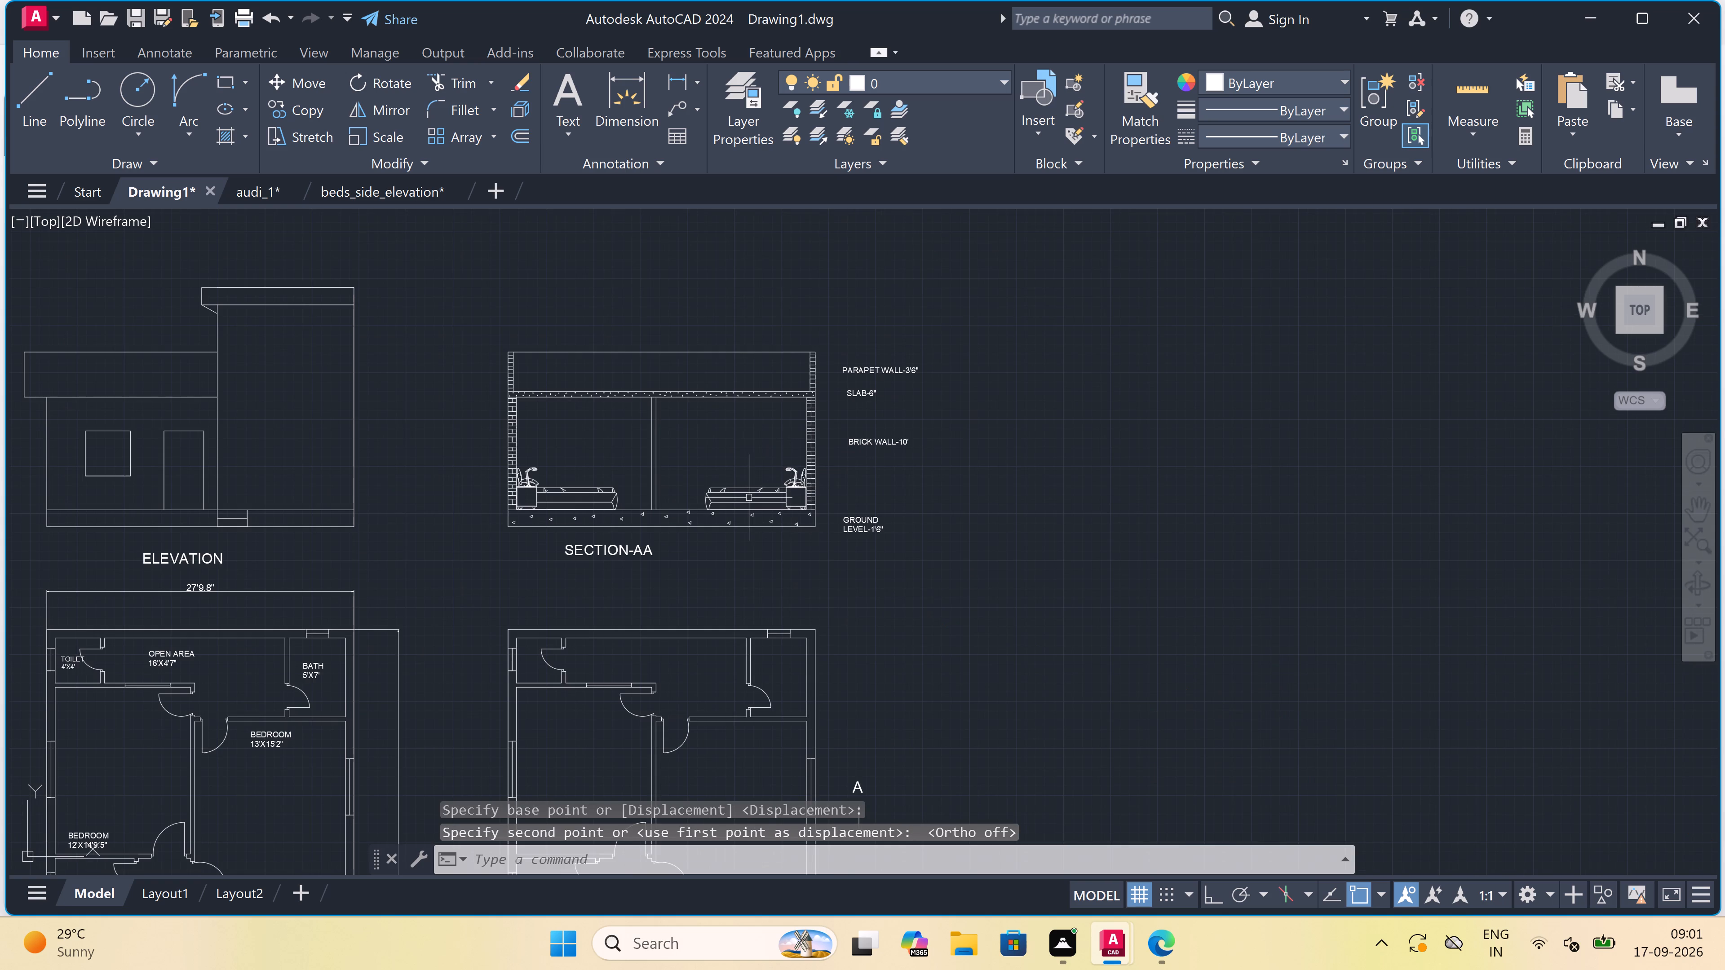
pyautogui.scroll(-3, 749, 498)
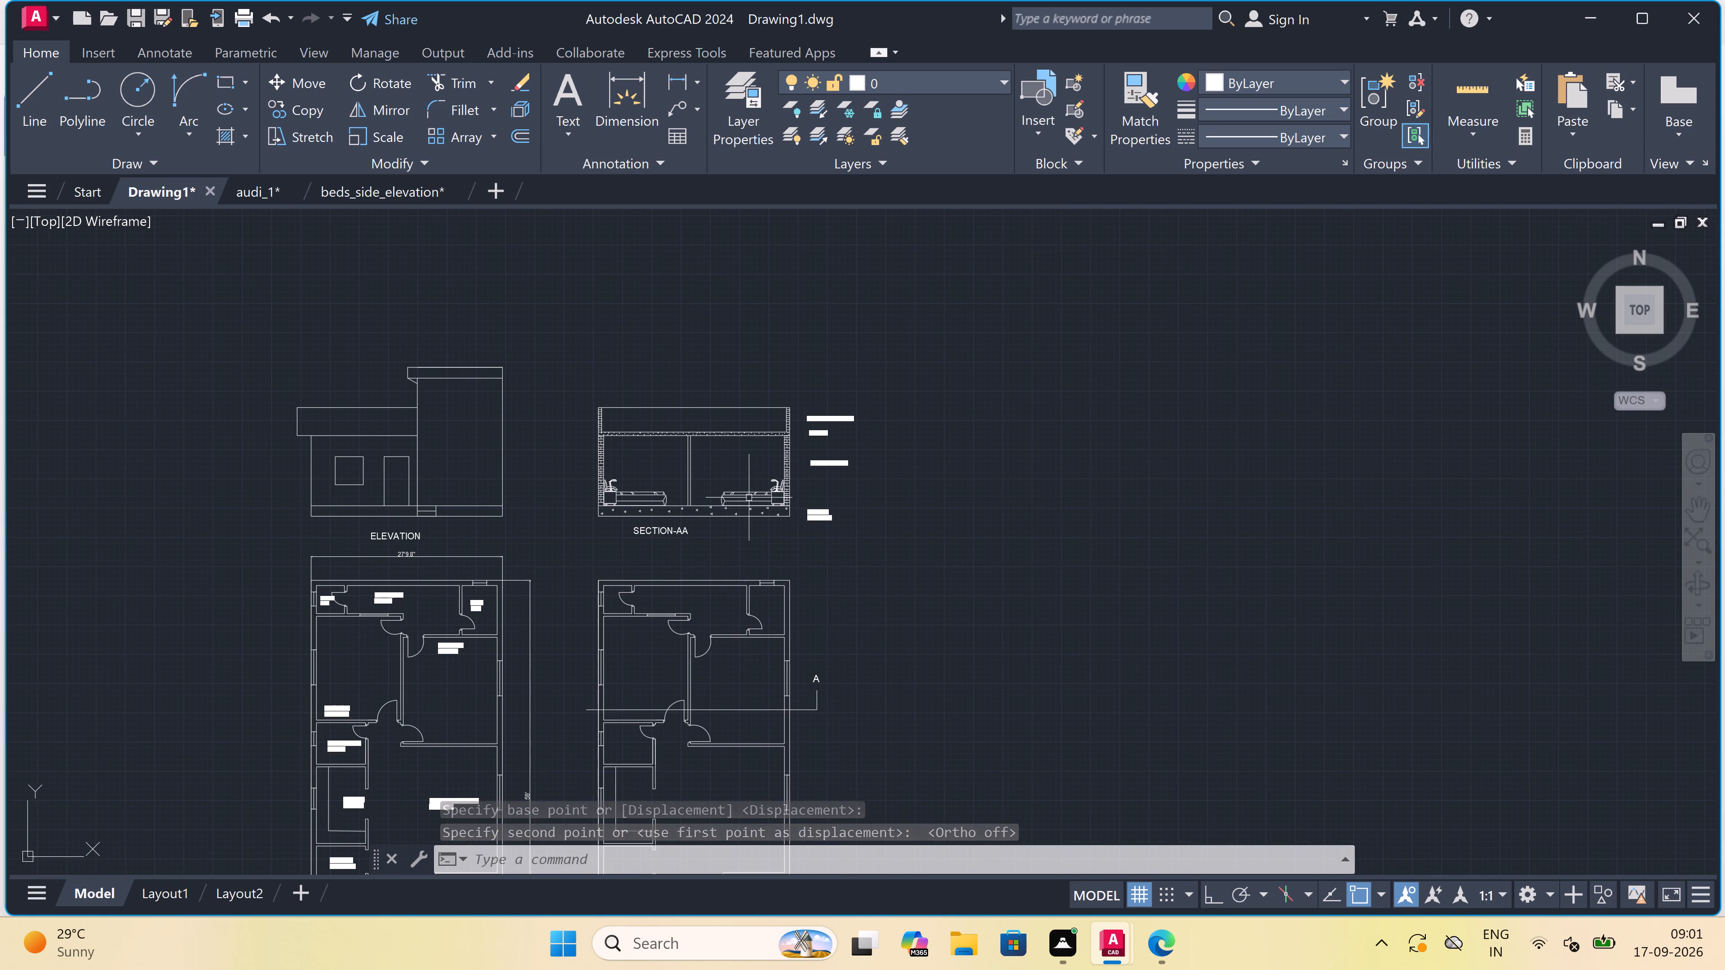
pyautogui.scroll(1, 749, 498)
pyautogui.scroll(-1, 749, 498)
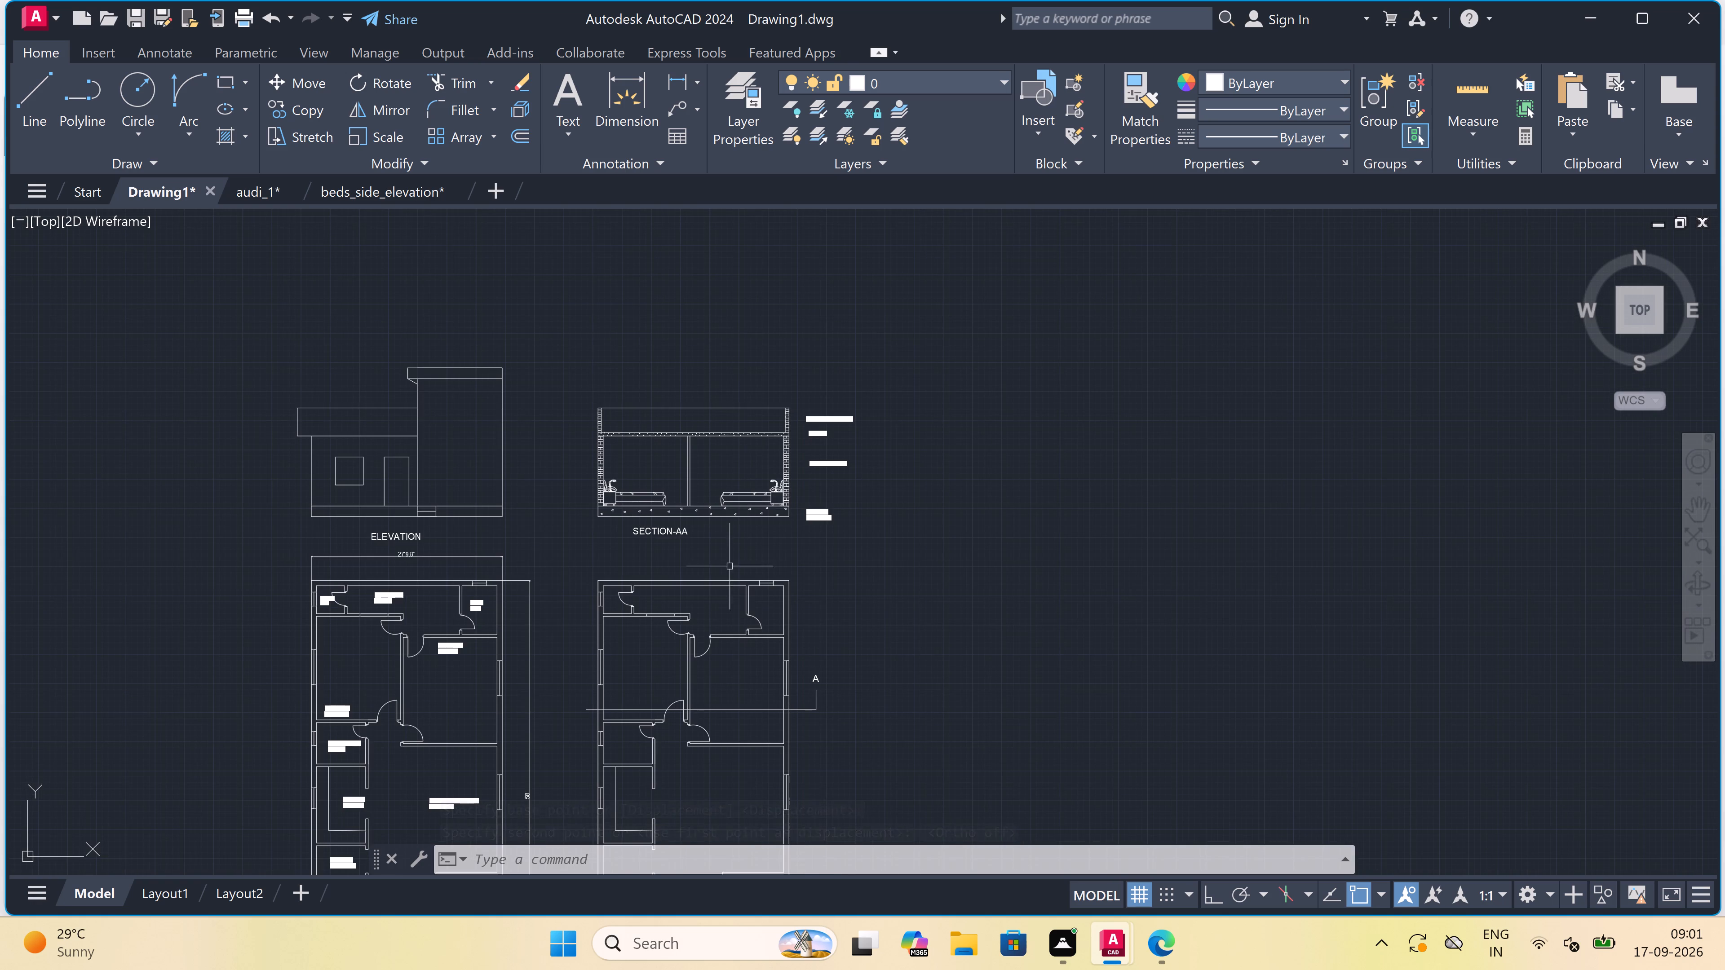
pyautogui.scroll(3, 685, 702)
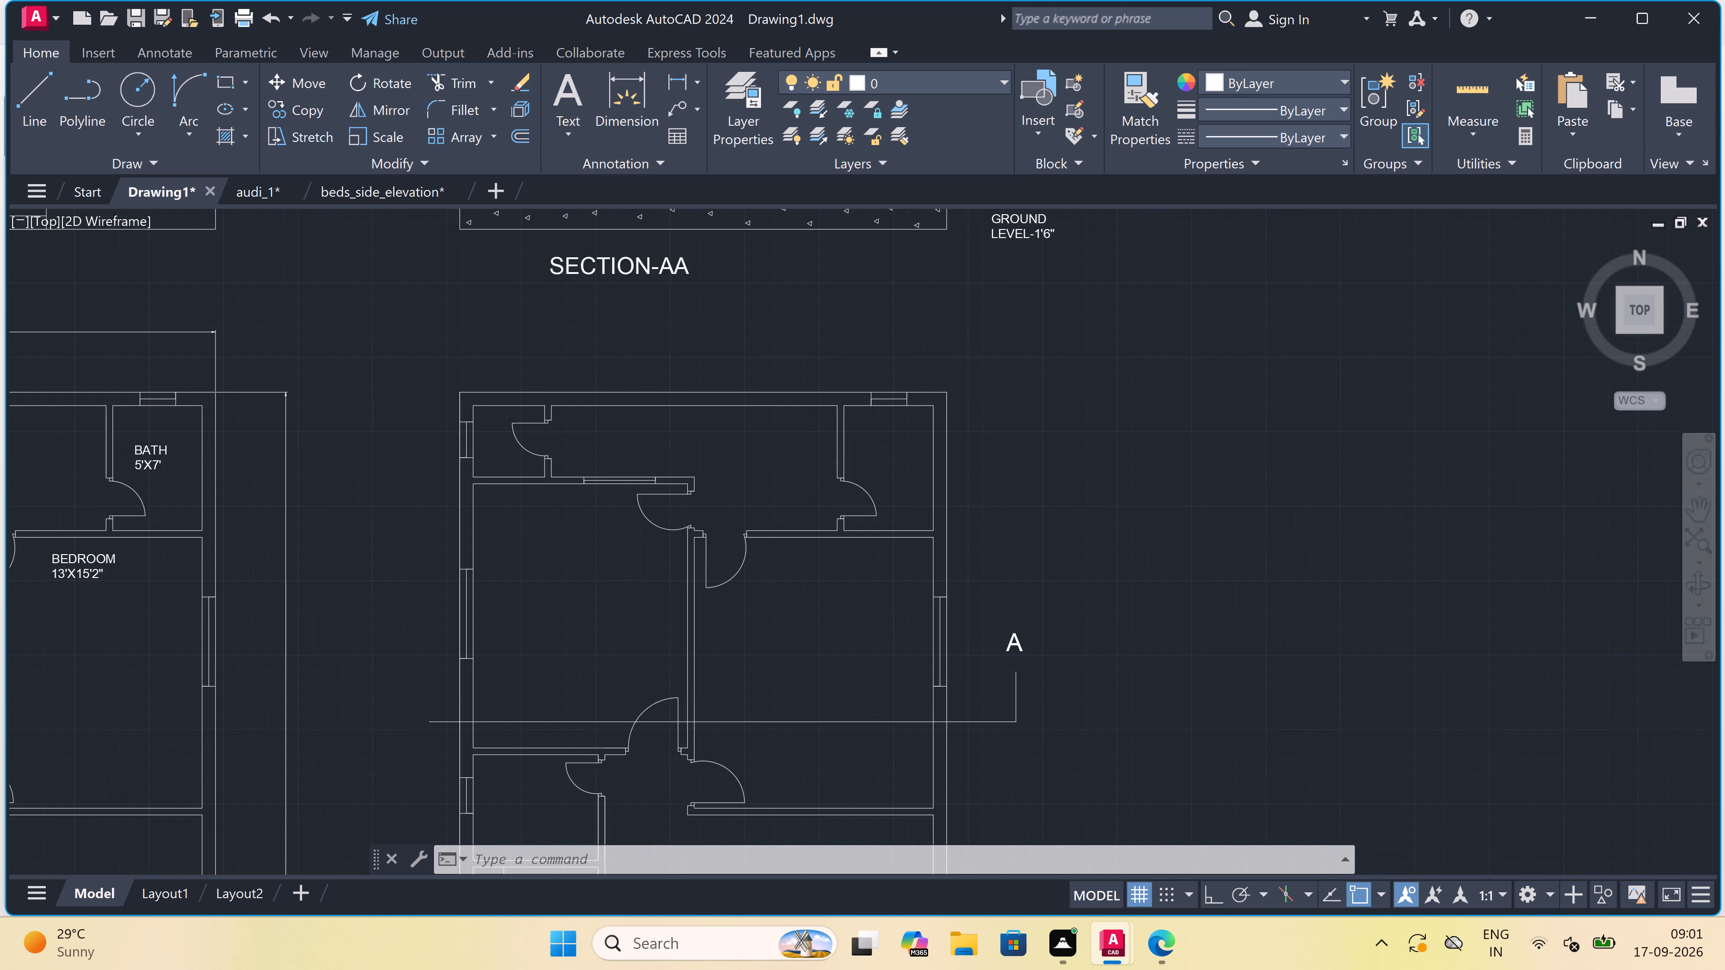
pyautogui.scroll(1, 685, 702)
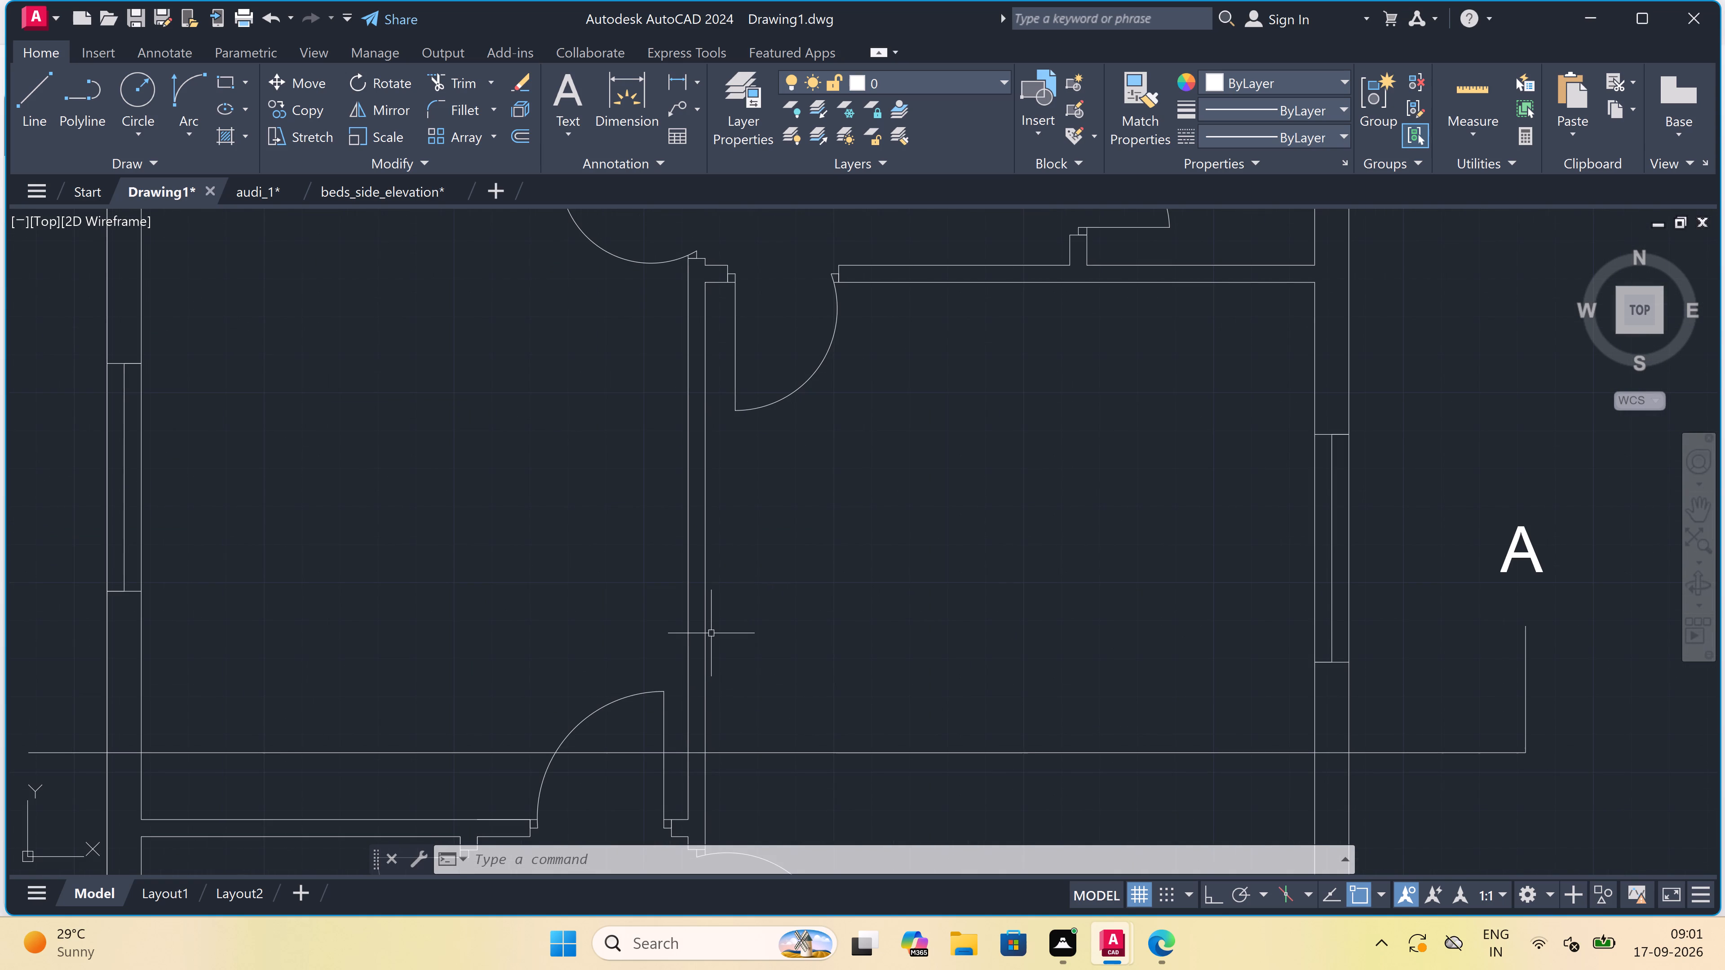
pyautogui.write('xl')
pyautogui.press('space')
pyautogui.scroll(-2, 712, 633)
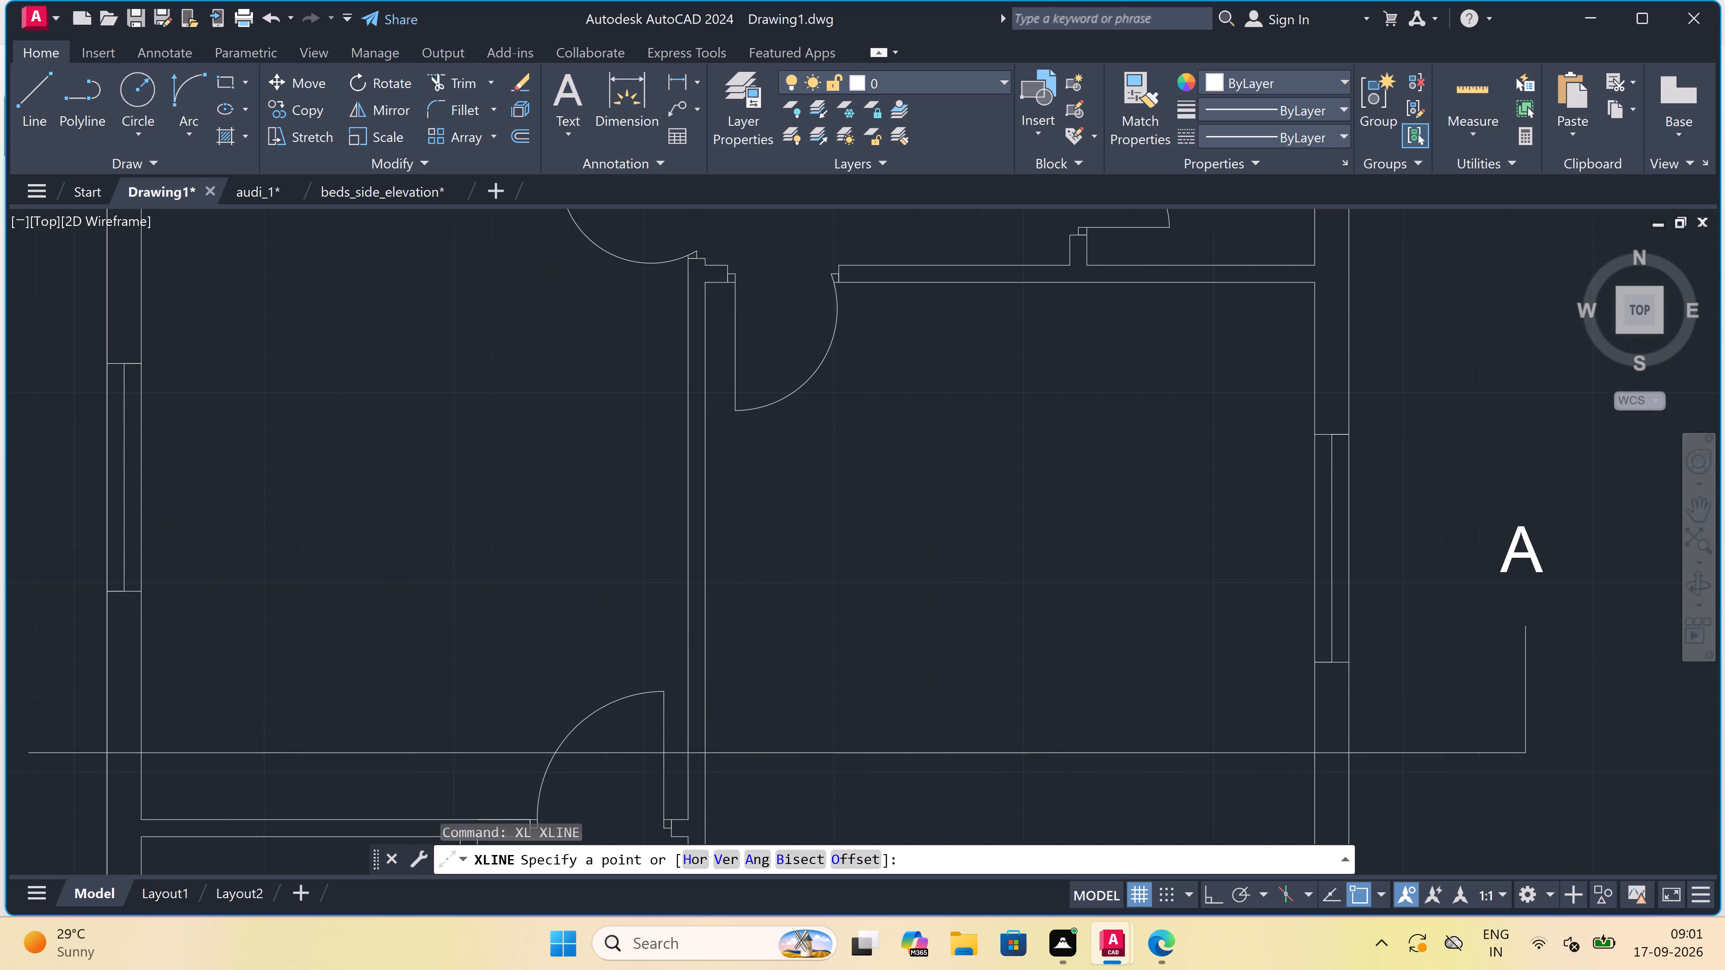
pyautogui.scroll(2, 719, 506)
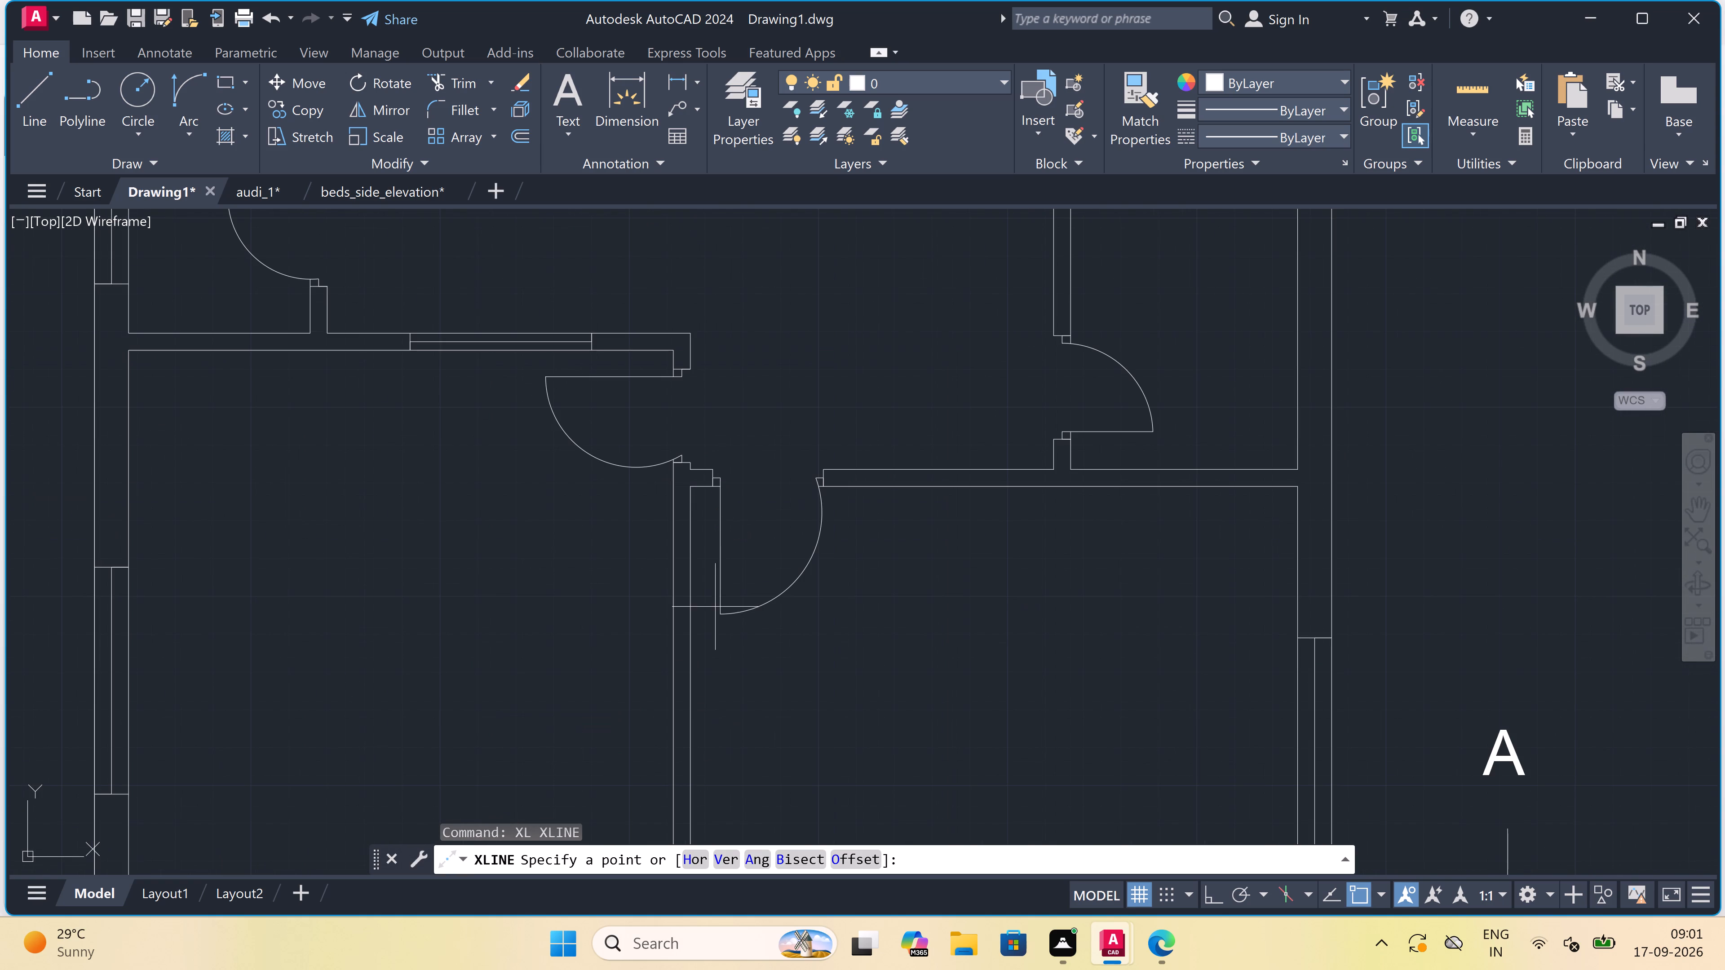
pyautogui.click(721, 854)
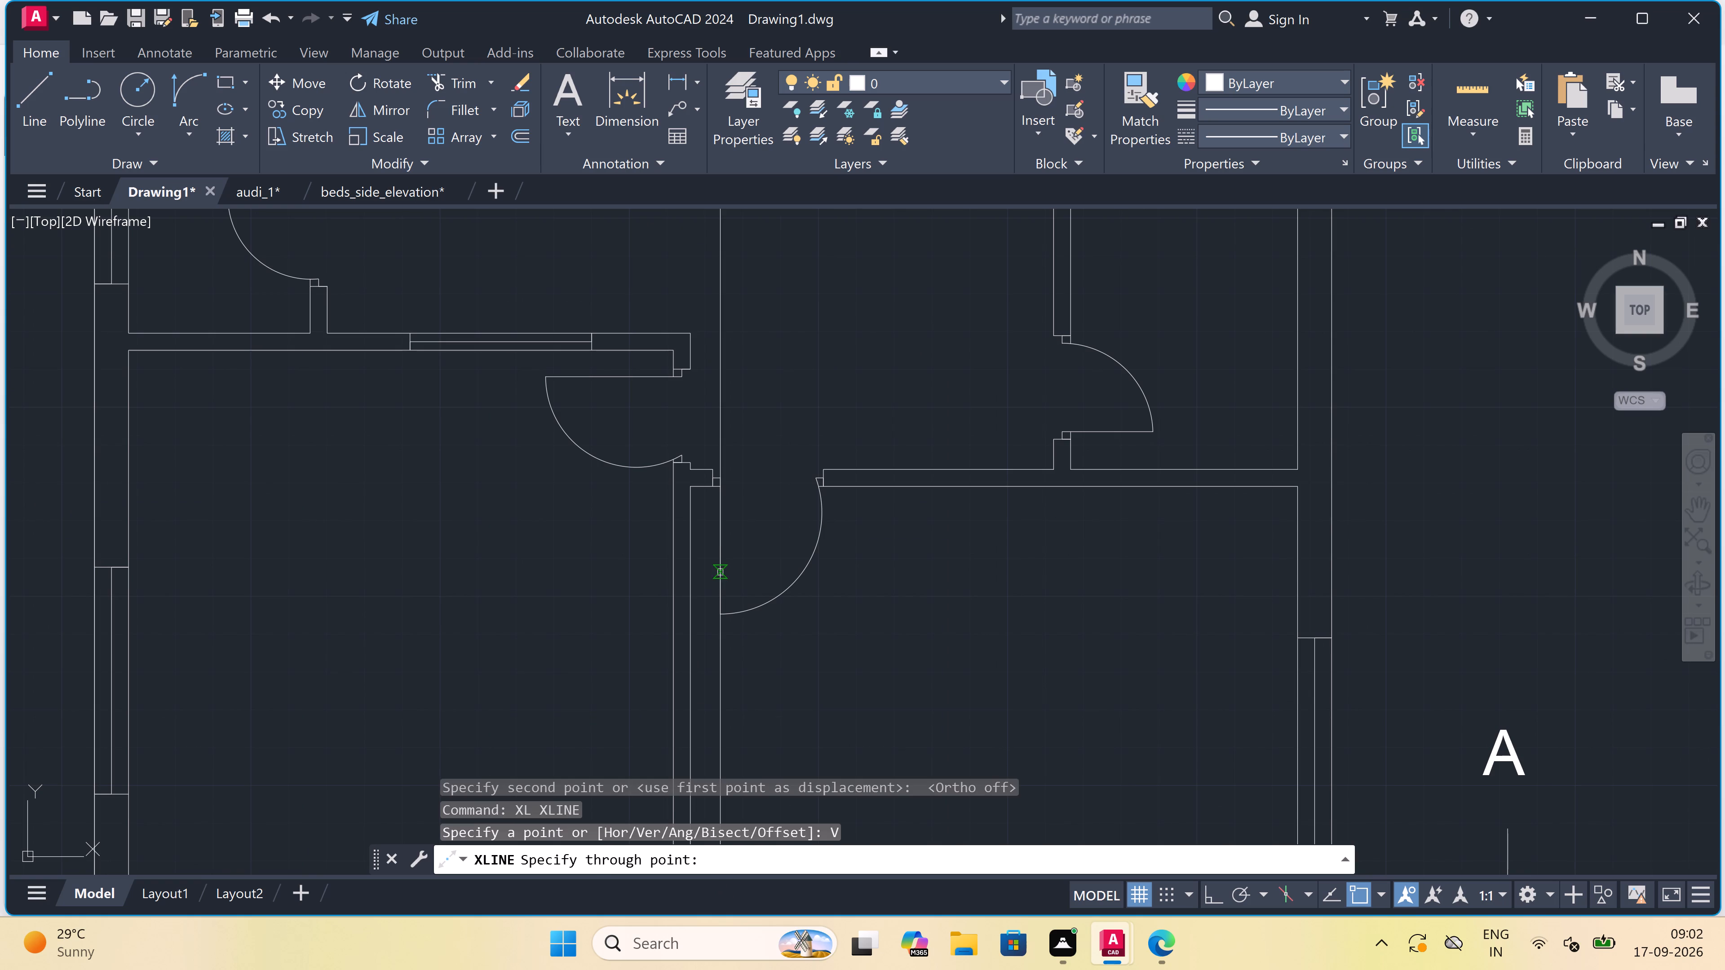
pyautogui.scroll(3, 709, 471)
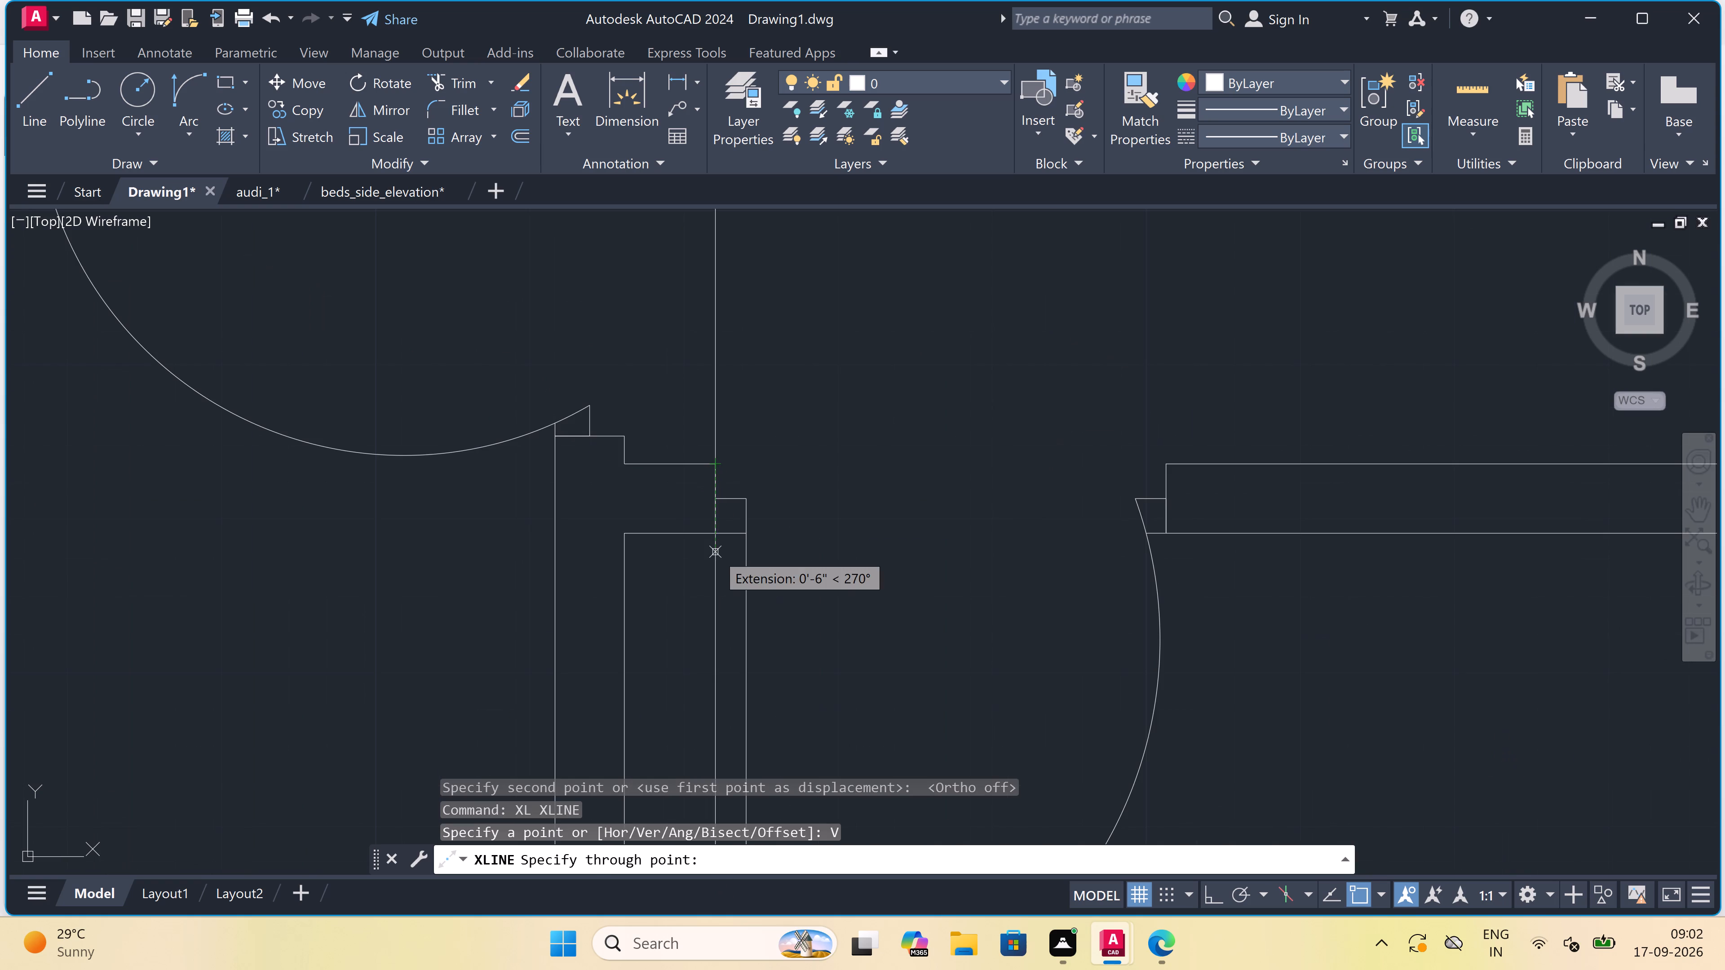
pyautogui.click(715, 548)
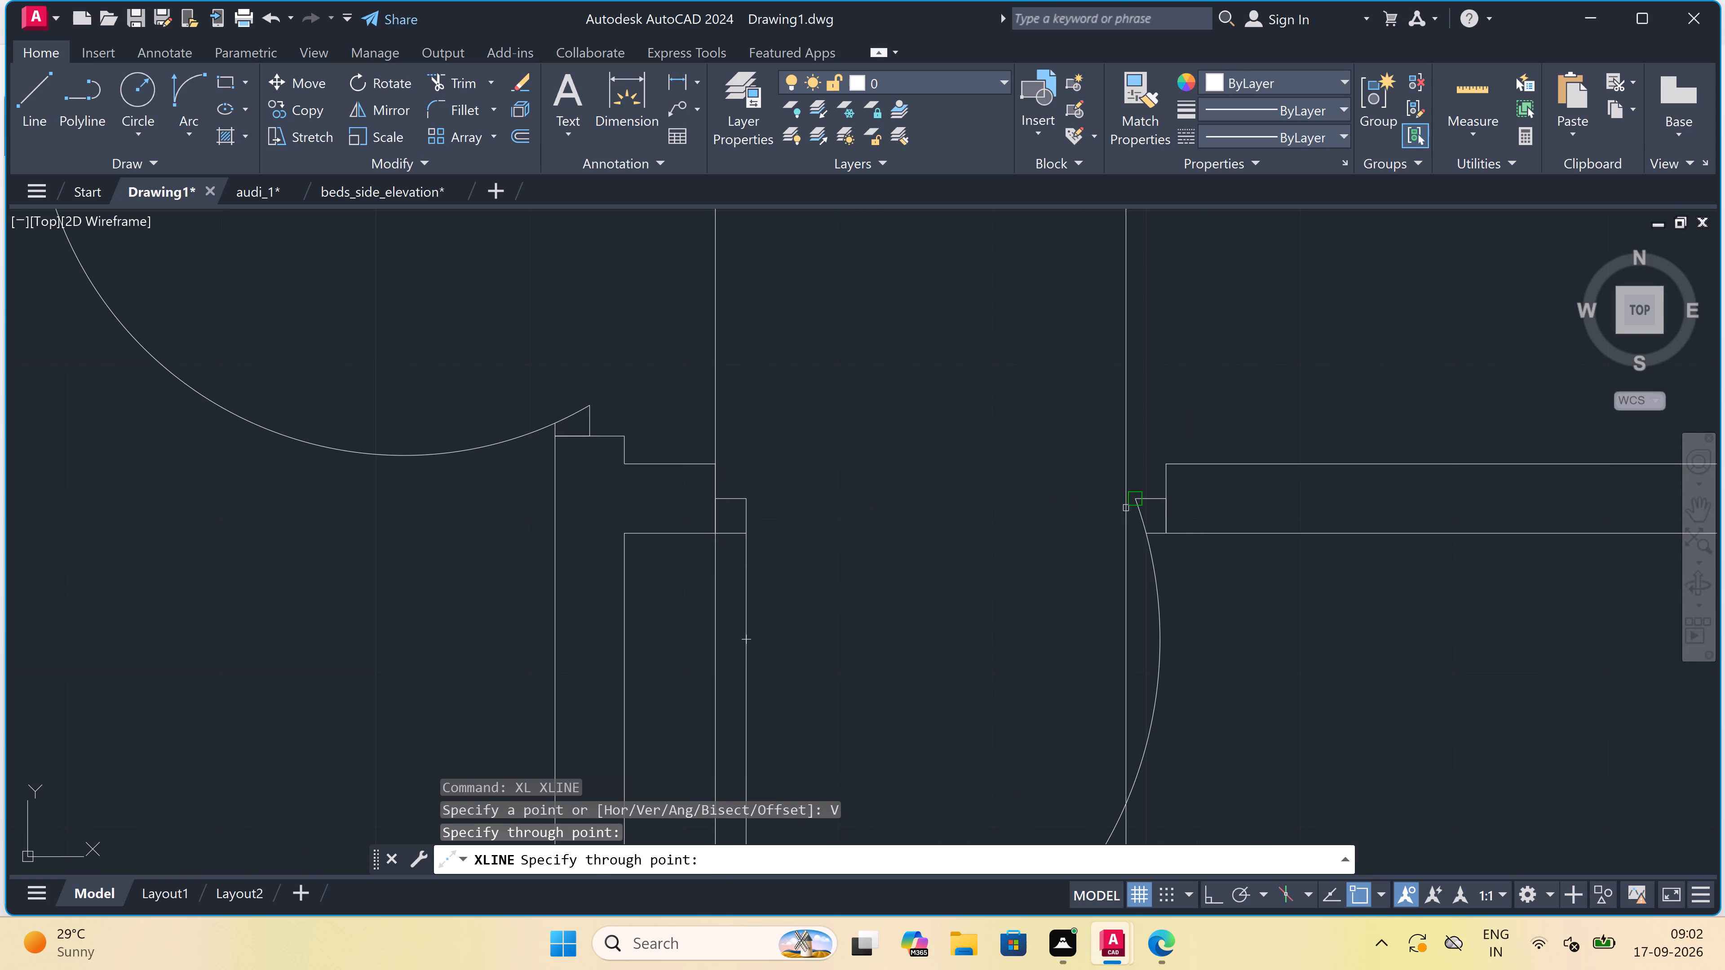
pyautogui.click(1161, 533)
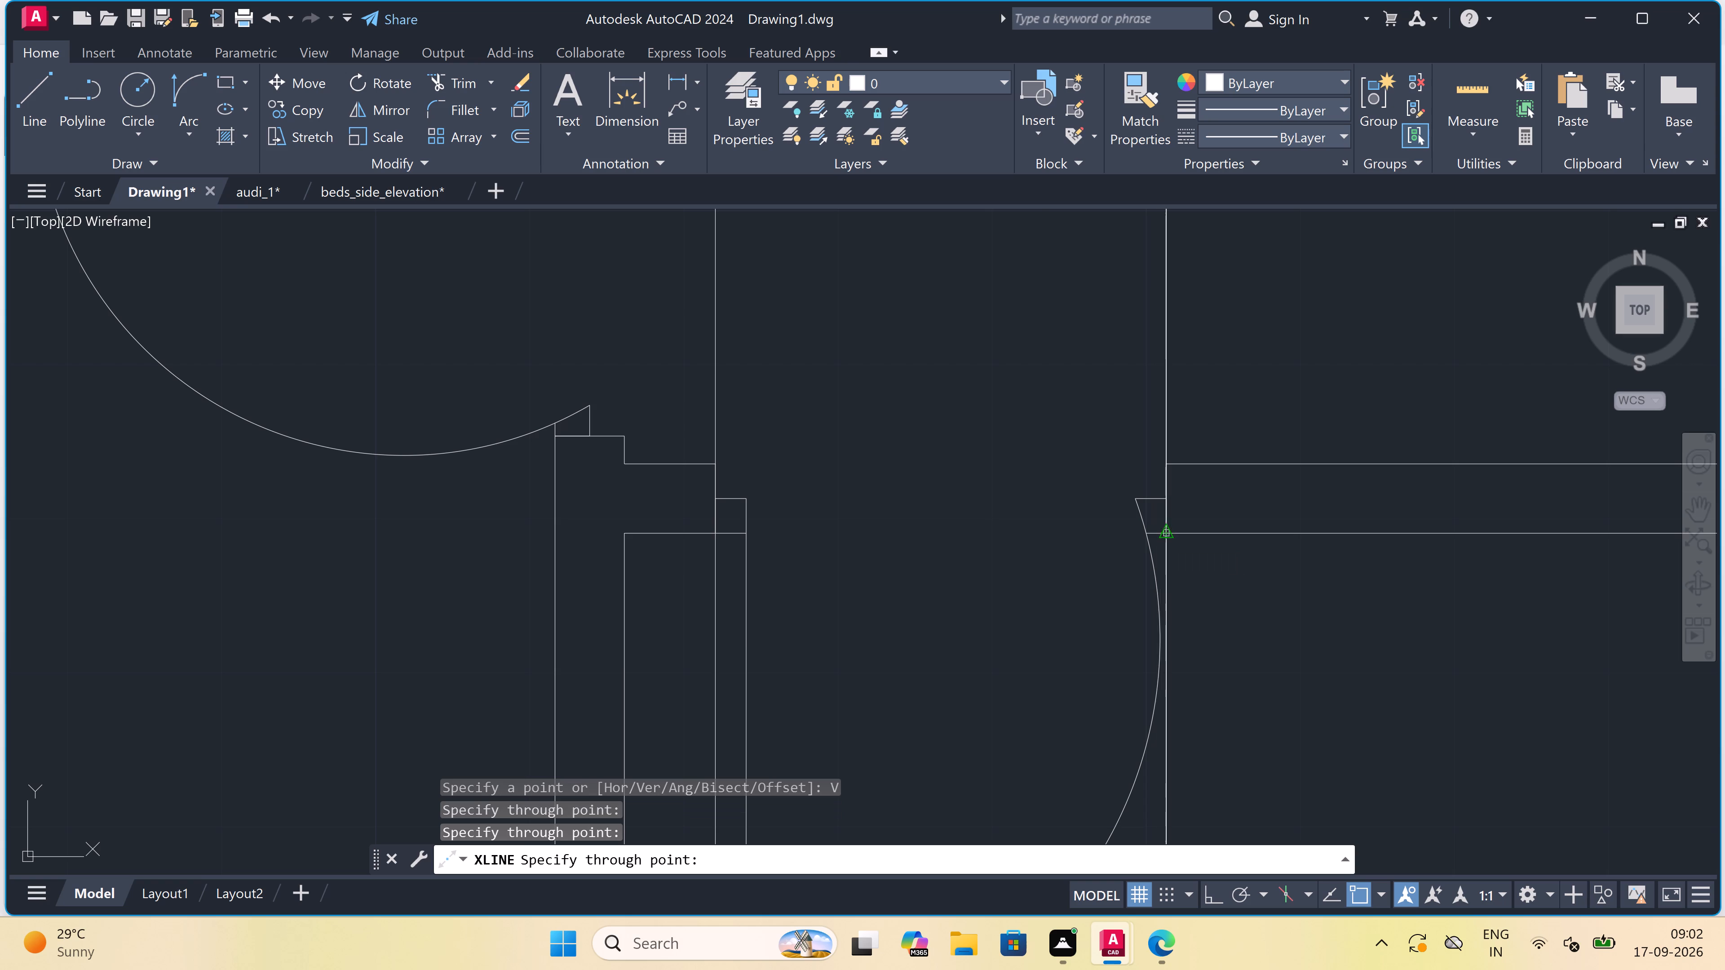
pyautogui.press('Escape')
# Draw the door outline in section AA's right room: 7' up from the floor on one construction line, then across to the other.
pyautogui.scroll(-7, 823, 568)
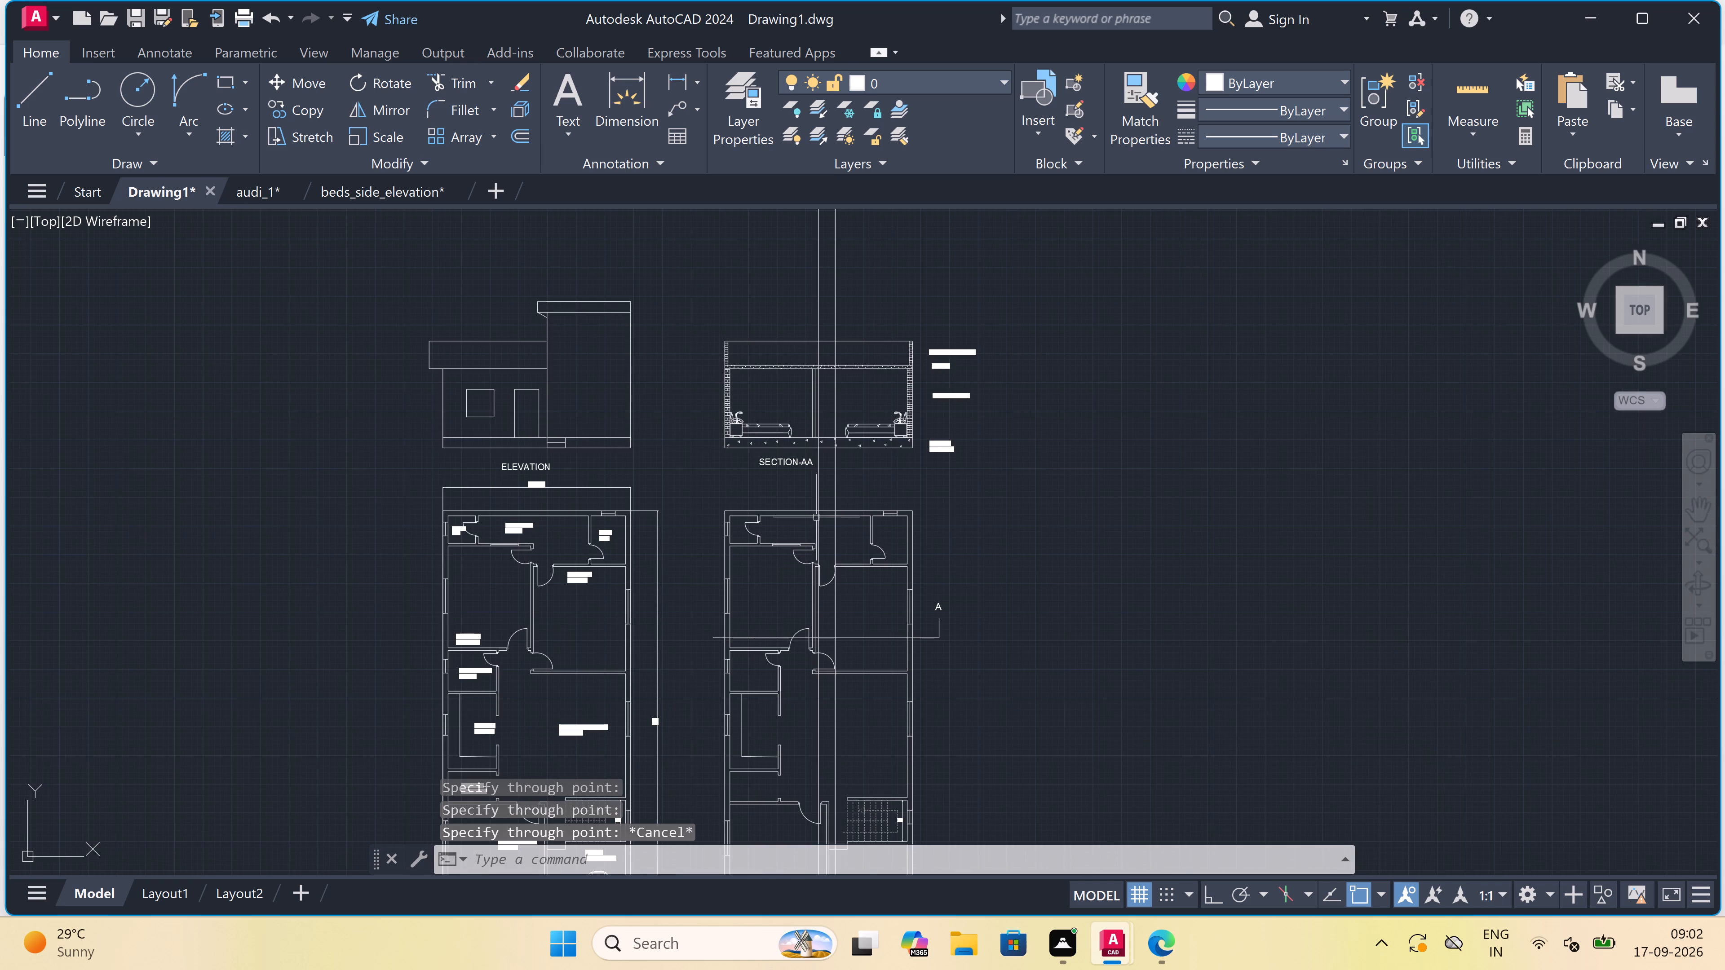
pyautogui.scroll(4, 819, 357)
pyautogui.scroll(-2, 871, 402)
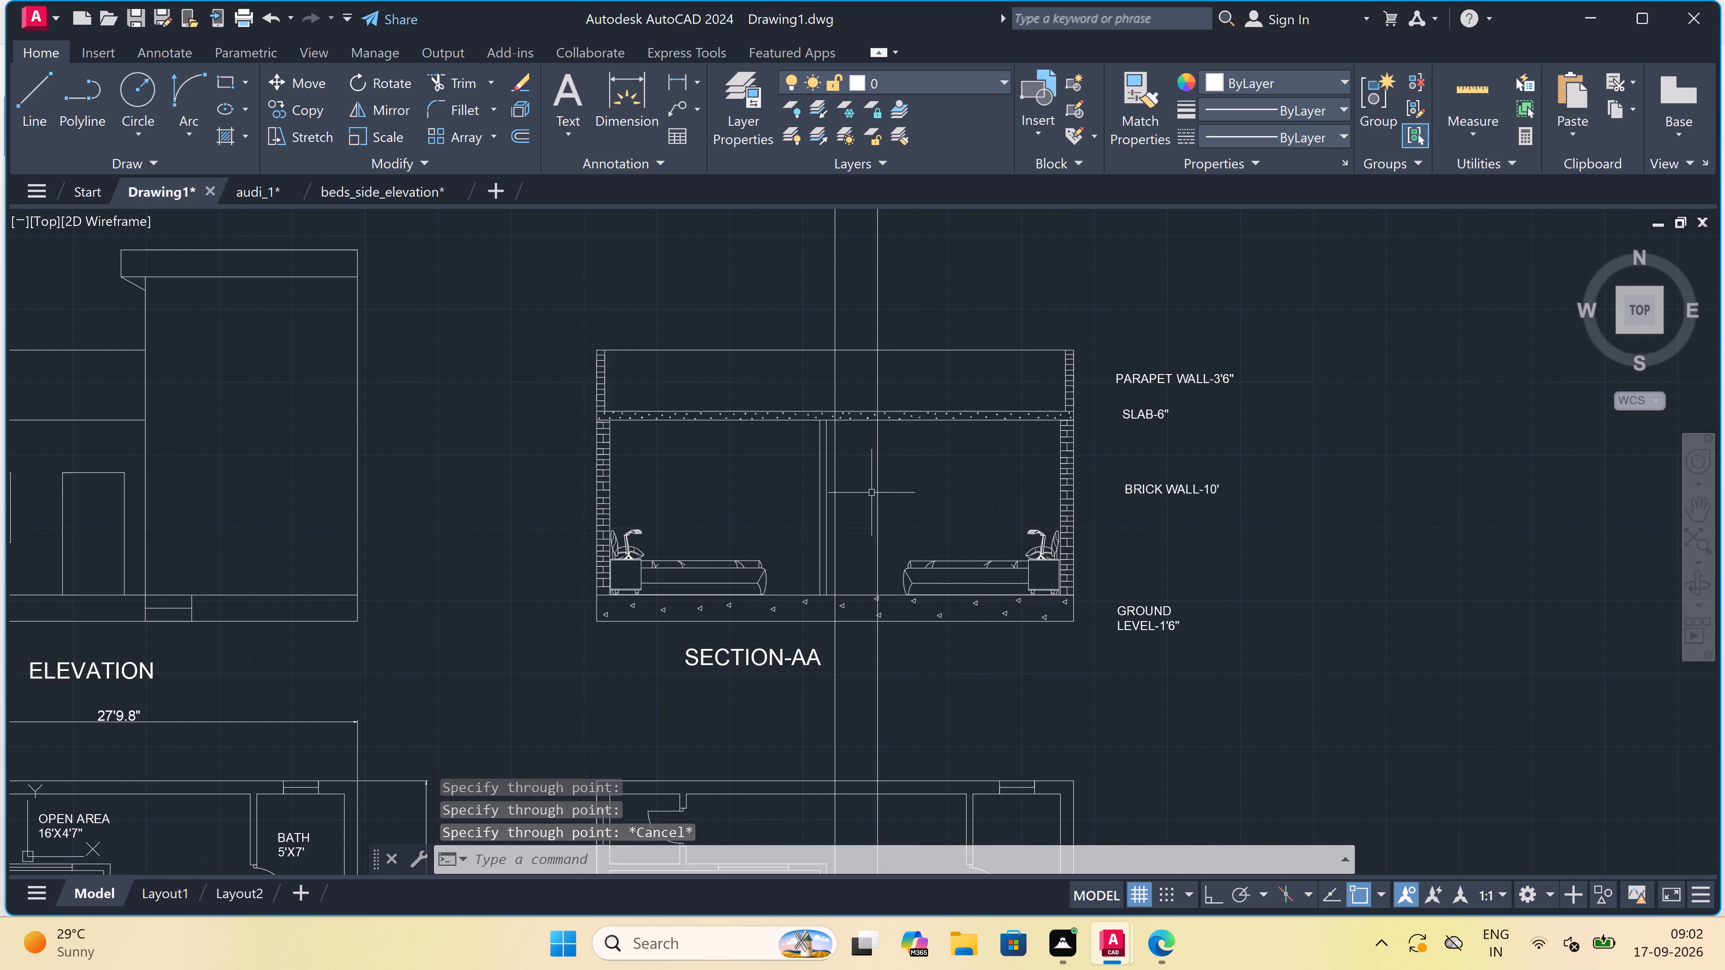
pyautogui.scroll(2, 856, 579)
pyautogui.press('l')
pyautogui.press('space')
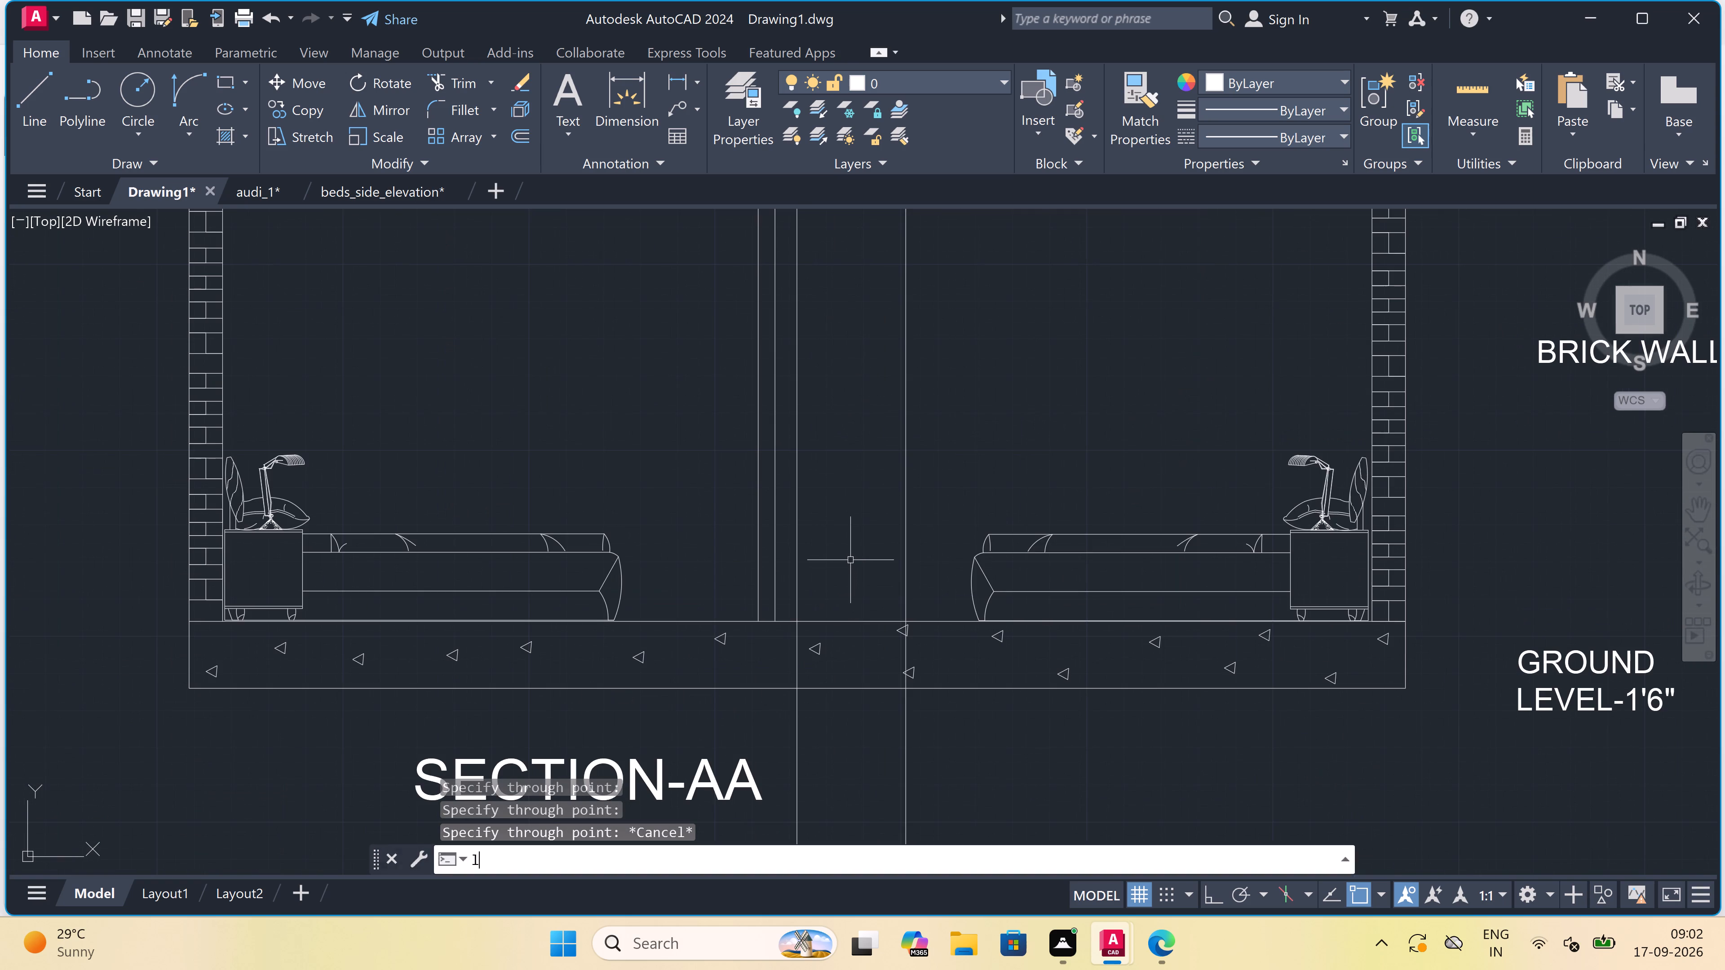
pyautogui.click(798, 618)
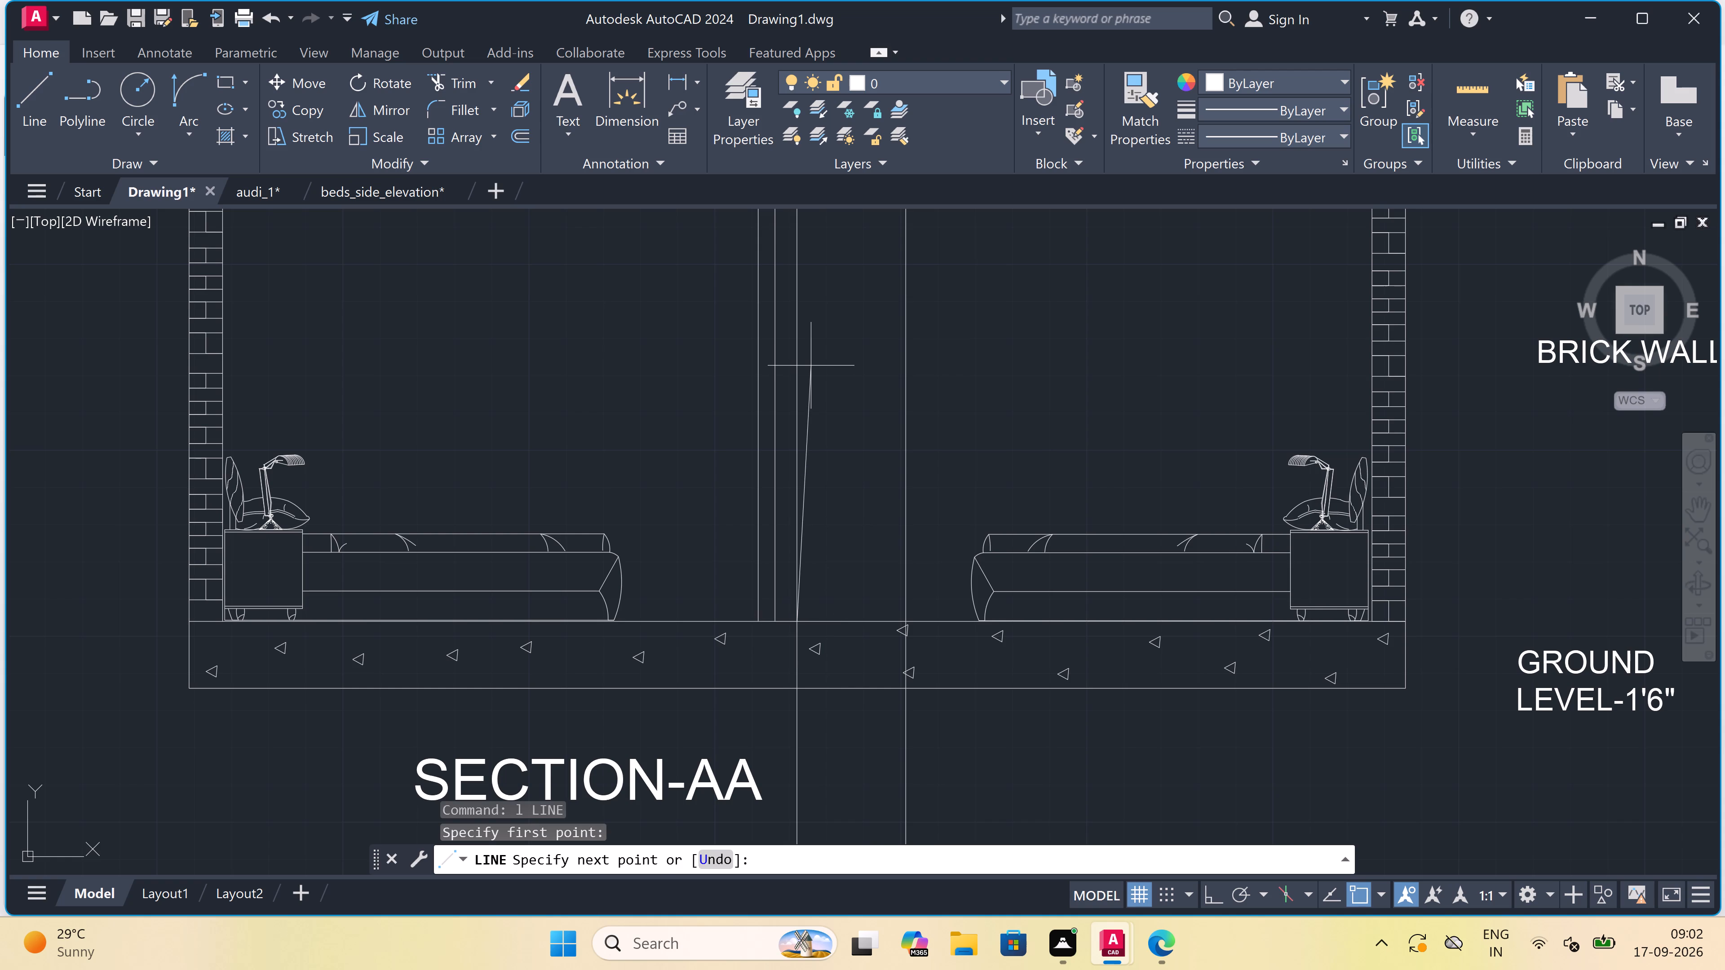
pyautogui.press('F8')
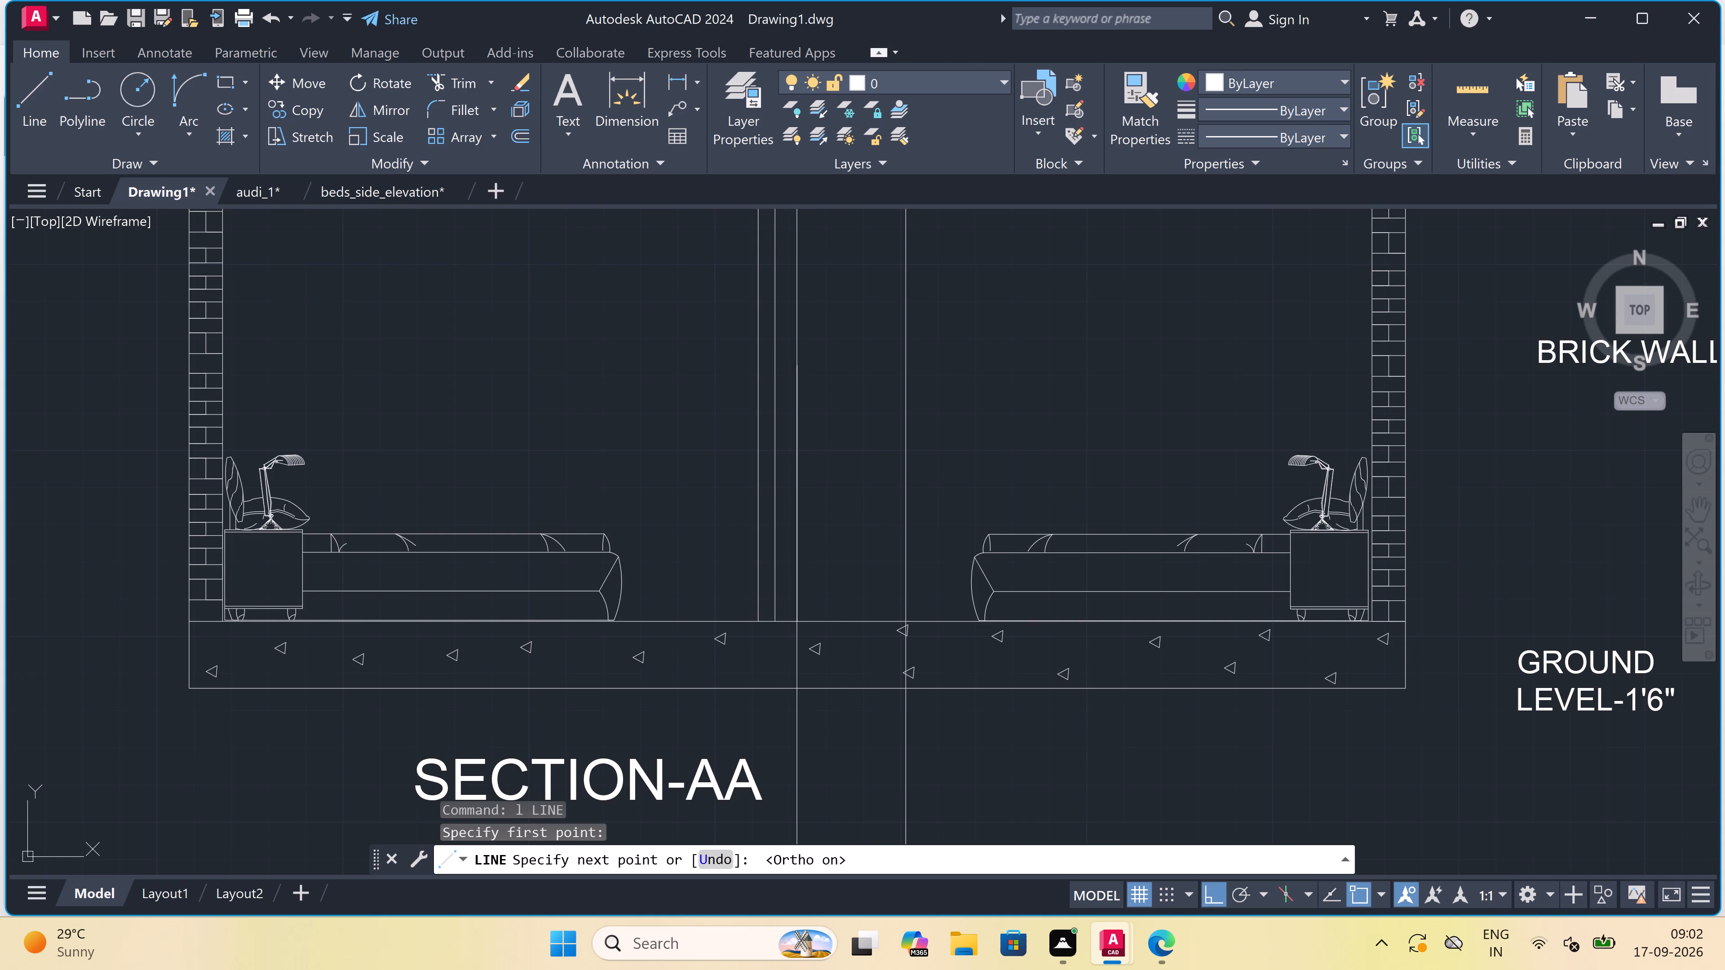
pyautogui.write("7'")
pyautogui.press('space')
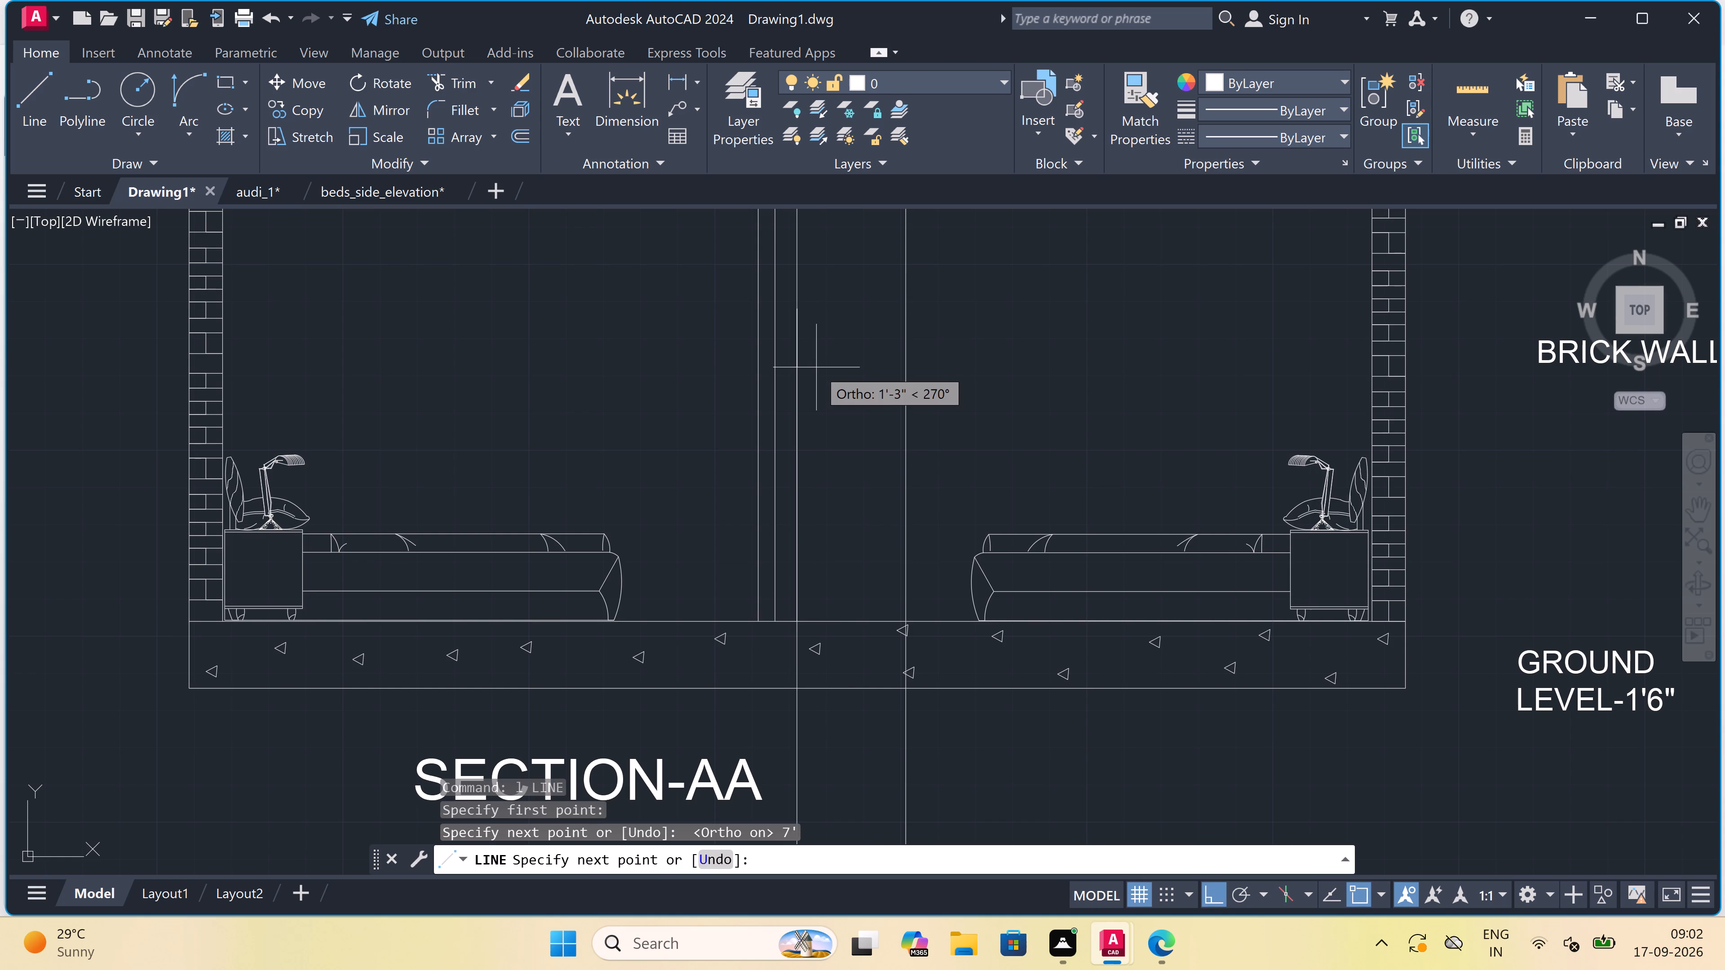
pyautogui.click(905, 310)
pyautogui.press('Escape')
# Trim both door construction lines between the 7' door head and the underside of the slab in section AA.
pyautogui.scroll(-4, 908, 316)
pyautogui.scroll(3, 902, 251)
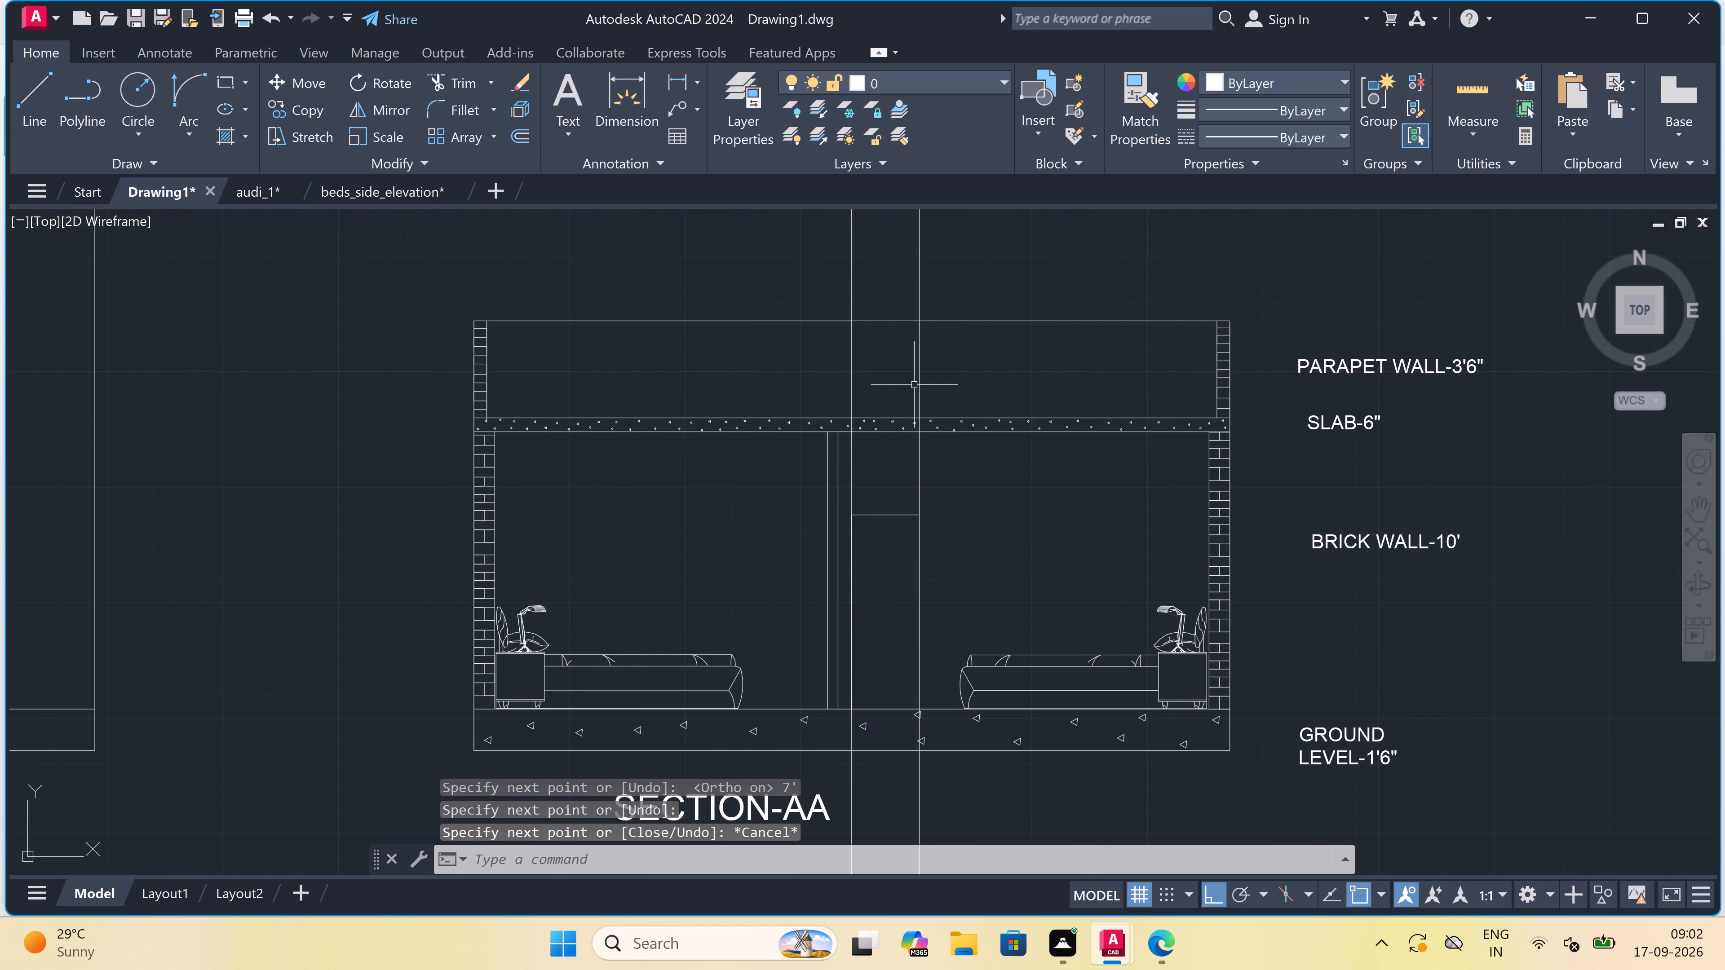
pyautogui.scroll(2, 909, 438)
pyautogui.write('tr')
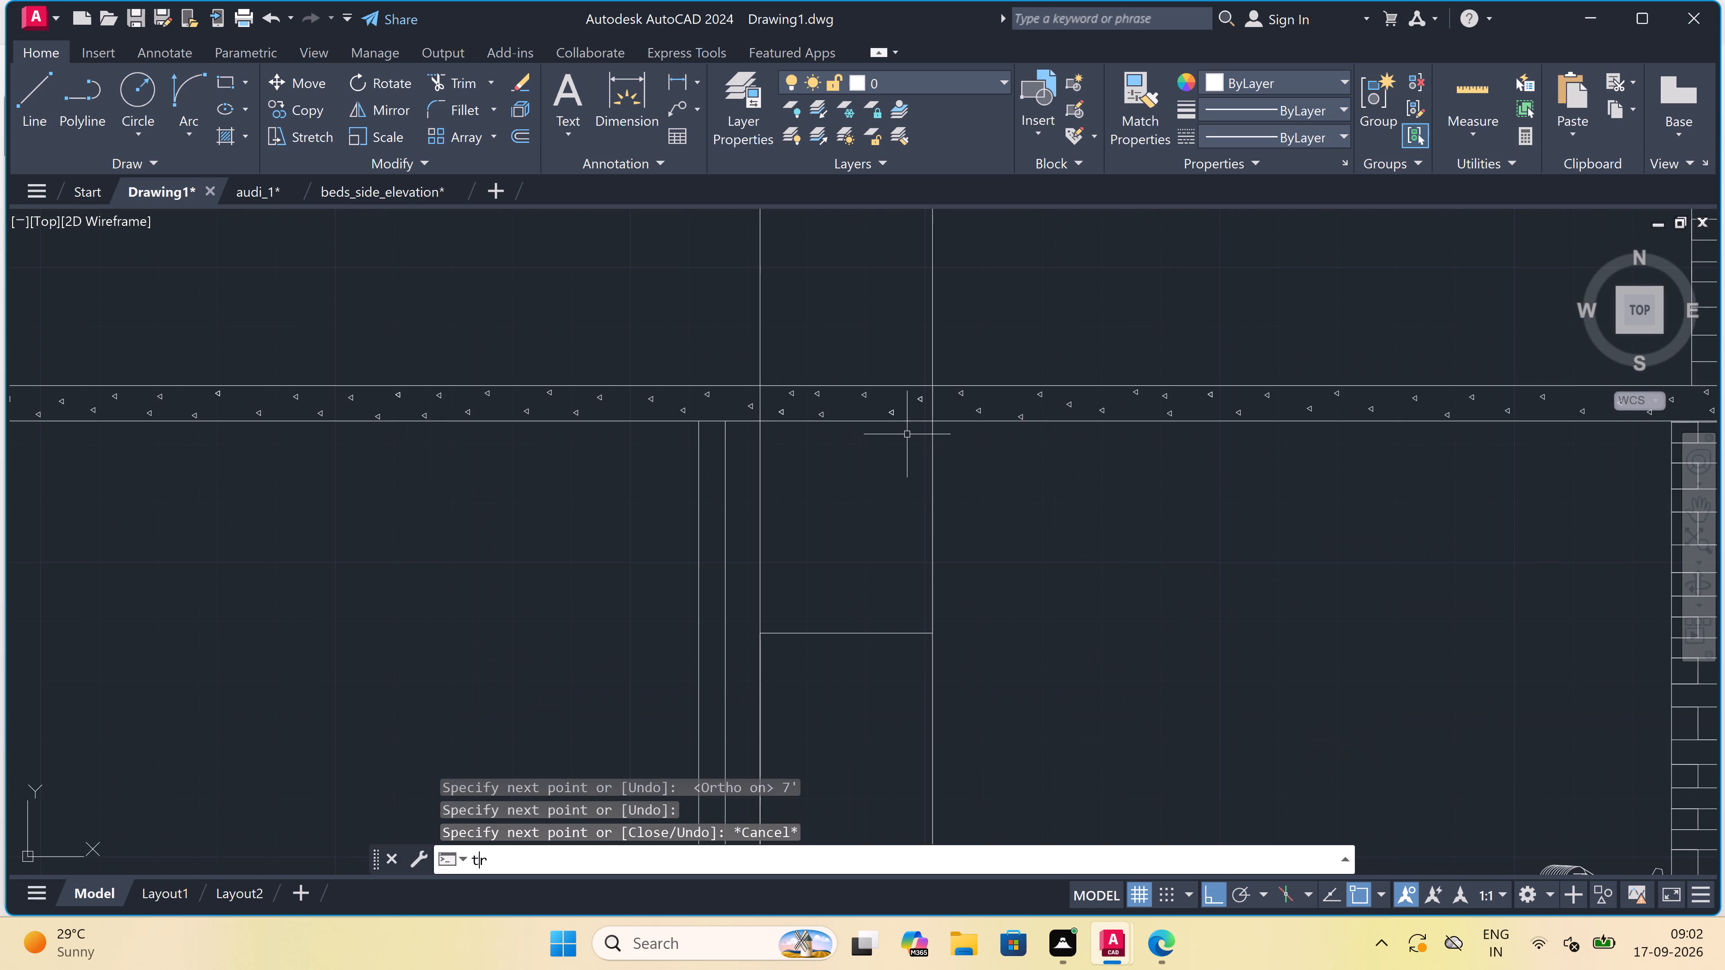
pyautogui.press('space')
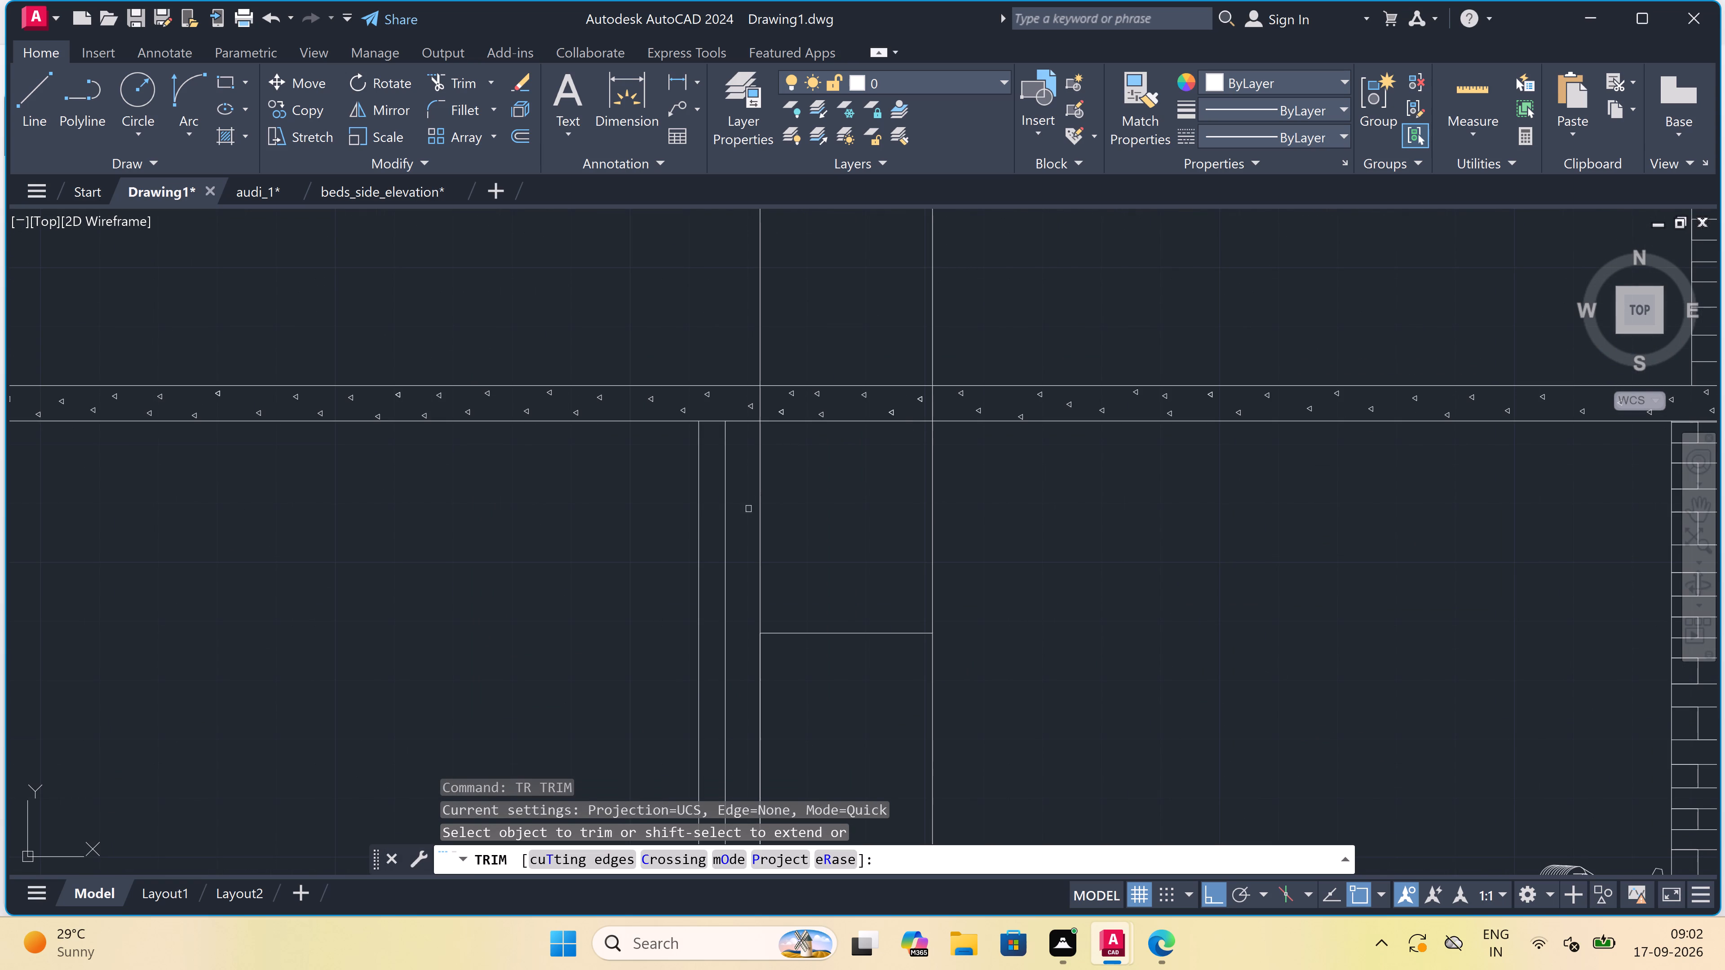
pyautogui.click(748, 509)
pyautogui.click(986, 488)
# Trim the two door construction lines where they run through the ground-level base below section AA's floor line.
pyautogui.scroll(-3, 951, 499)
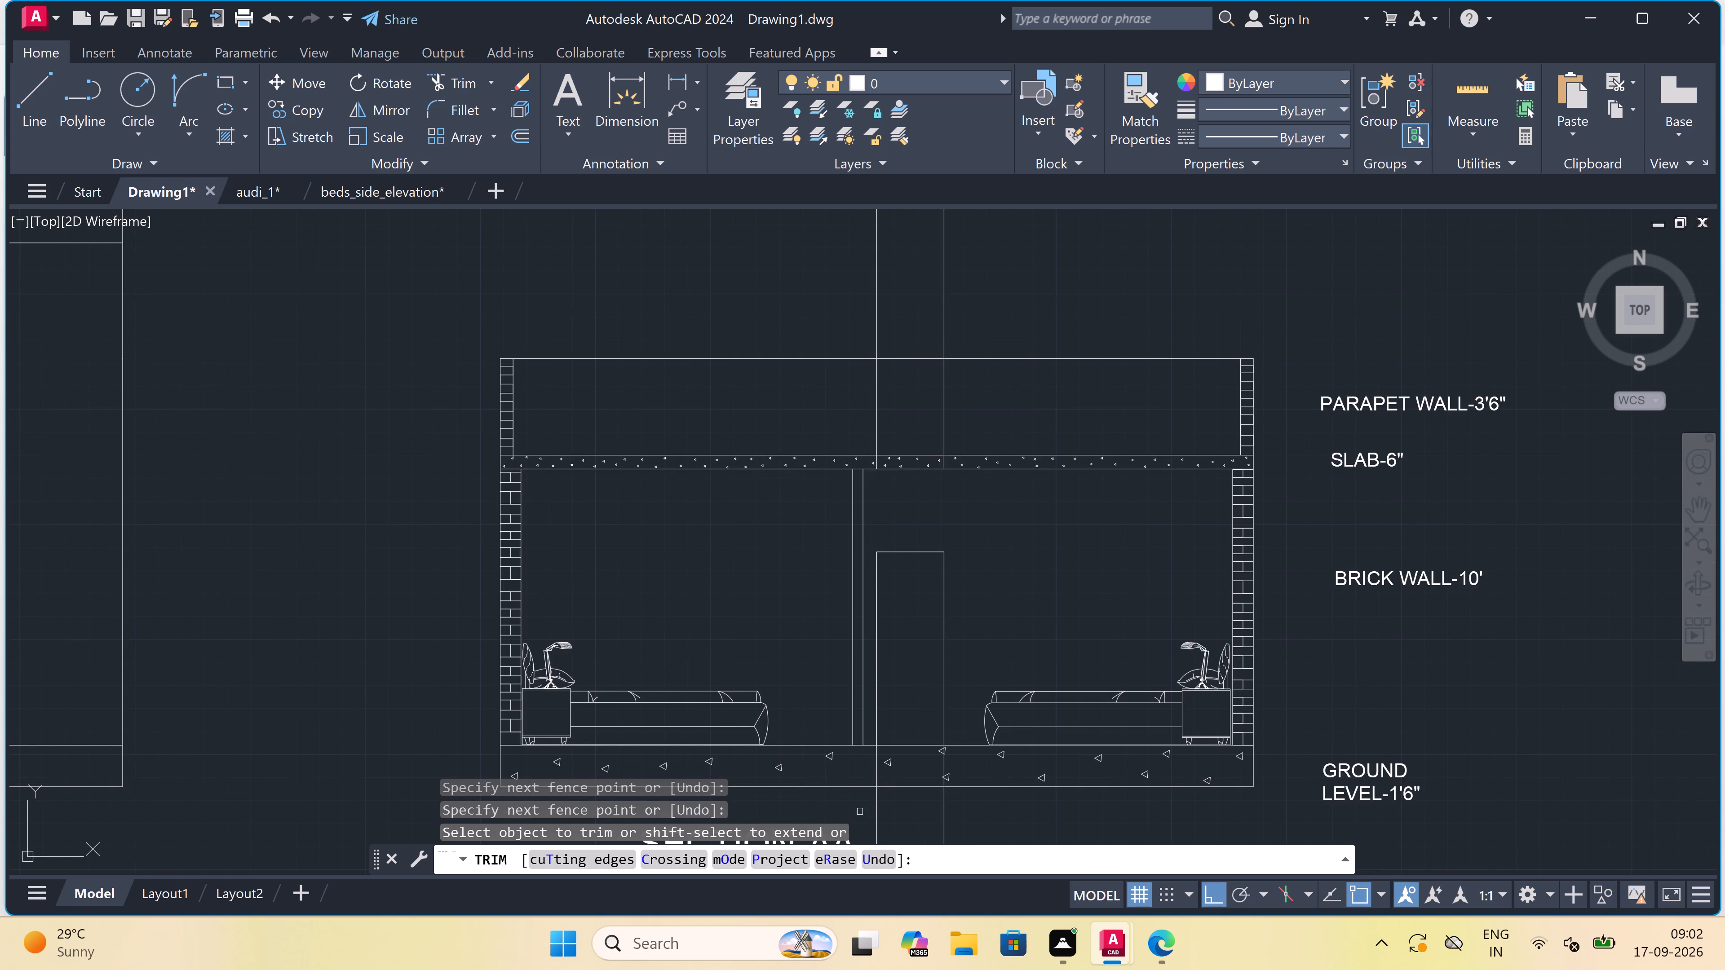
pyautogui.scroll(3, 871, 776)
pyautogui.click(877, 772)
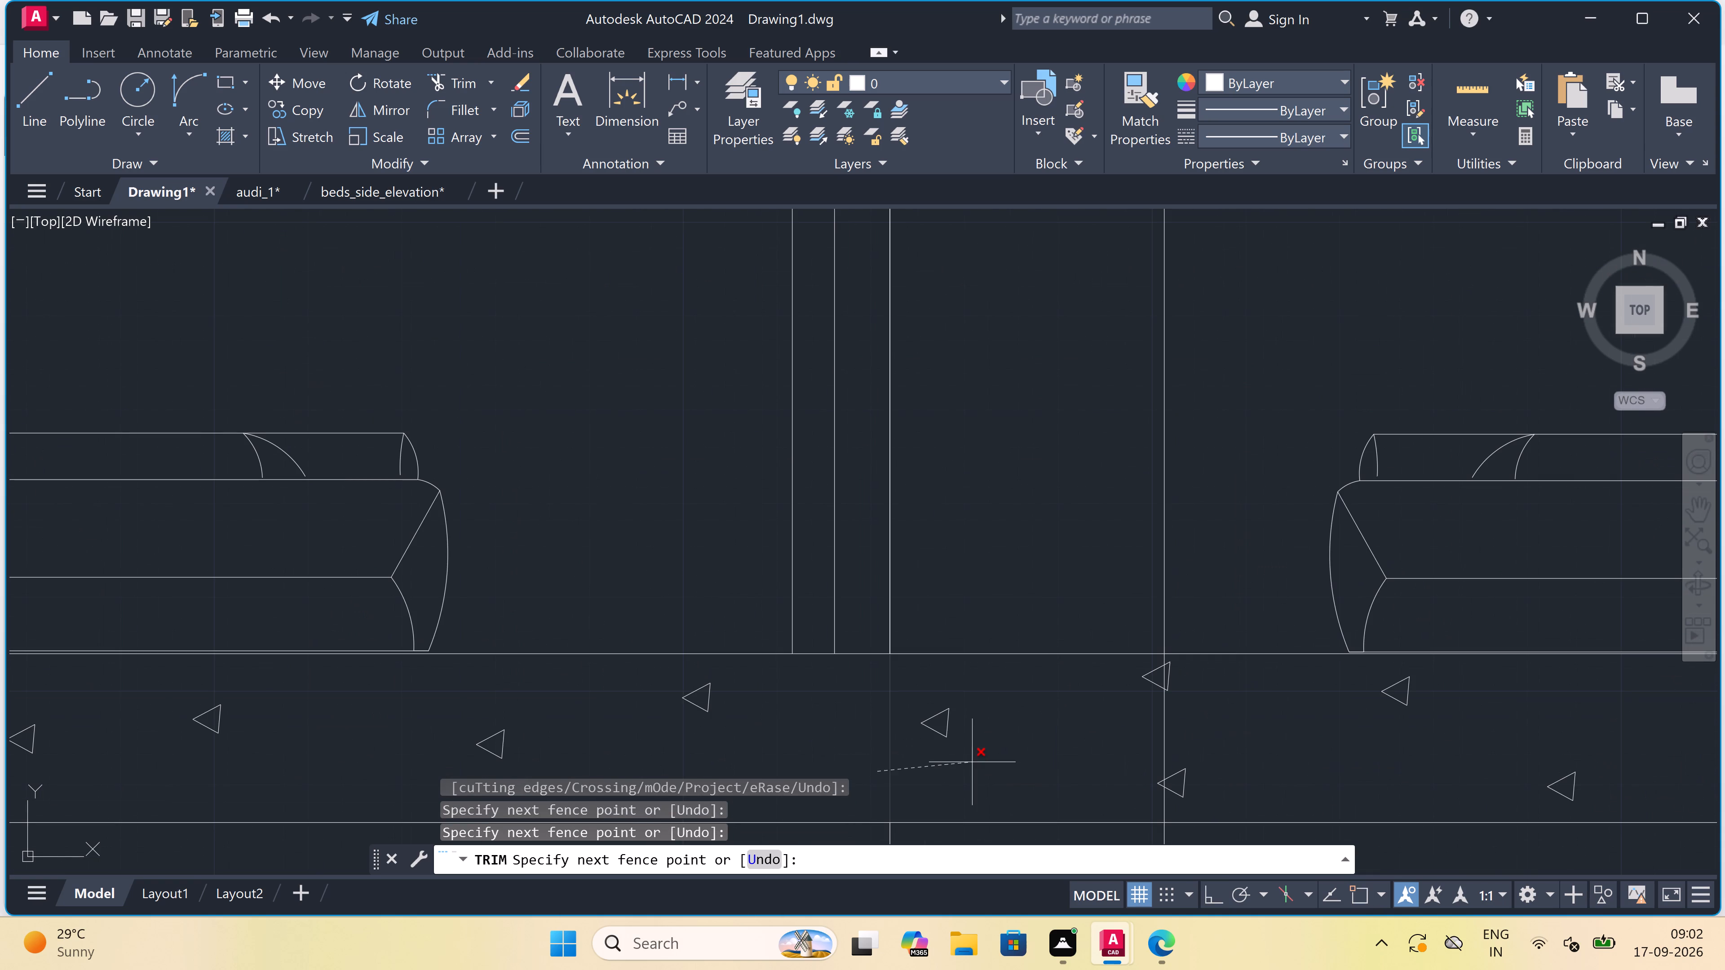
pyautogui.click(973, 763)
pyautogui.click(1101, 733)
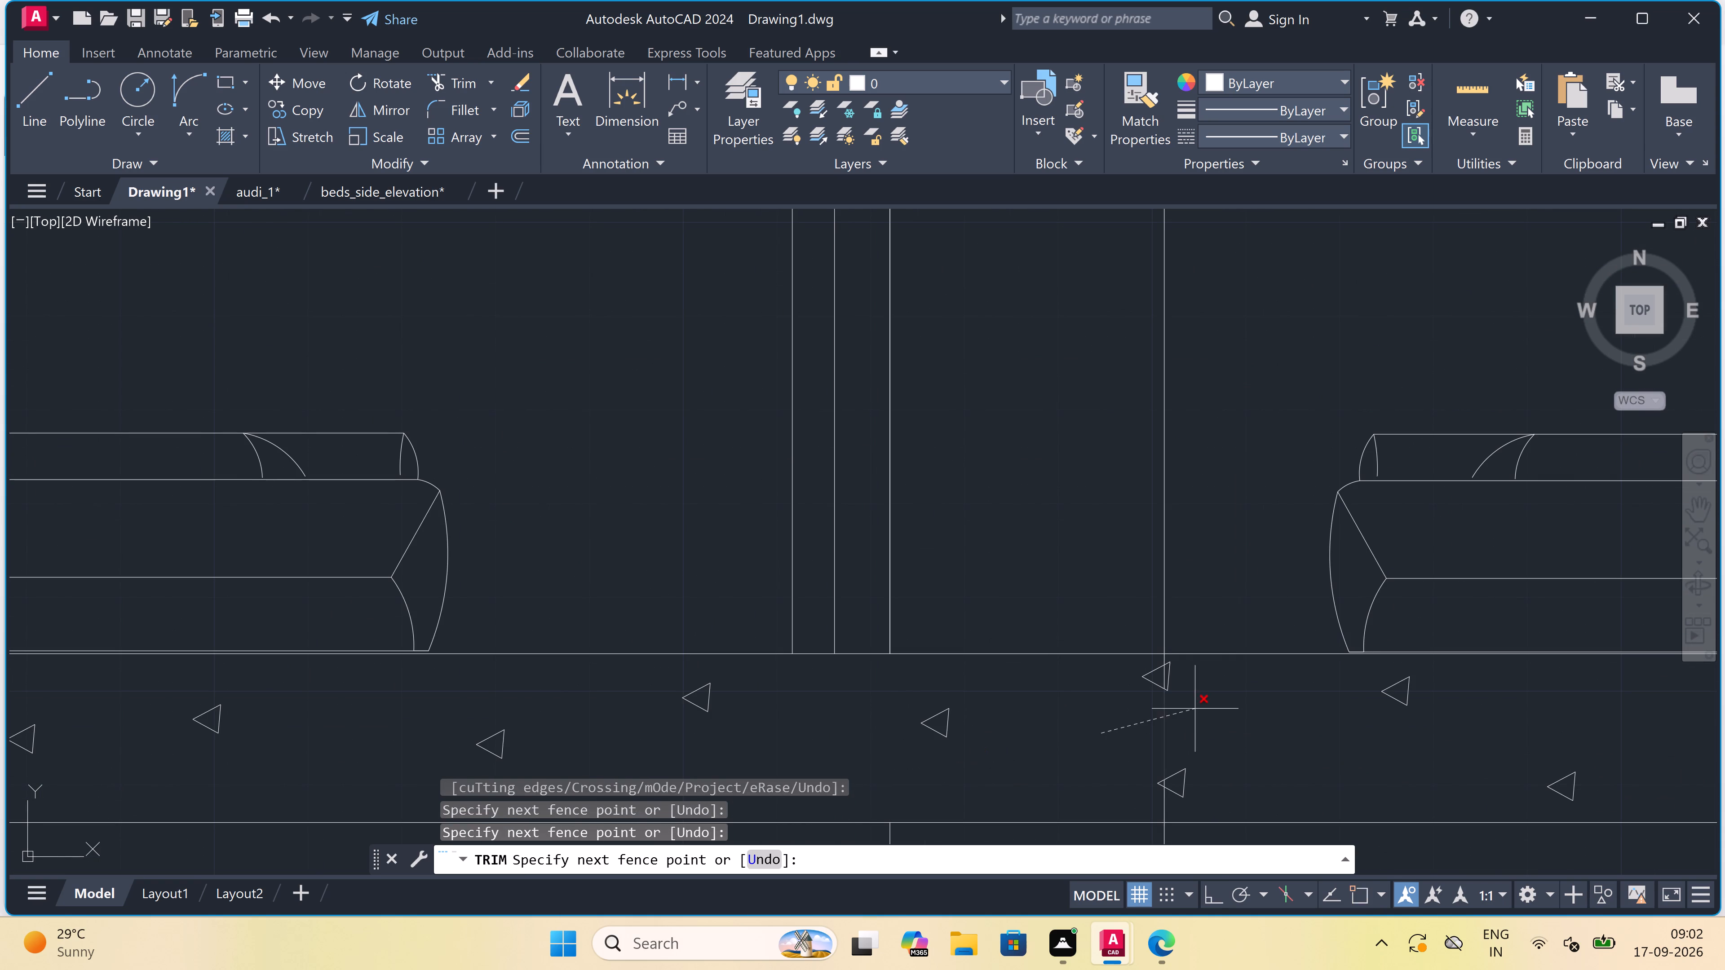
pyautogui.click(1195, 709)
pyautogui.press('Escape')
# Delete the four leftover construction line pieces above the slab and below the base of section AA.
pyautogui.scroll(-3, 1114, 724)
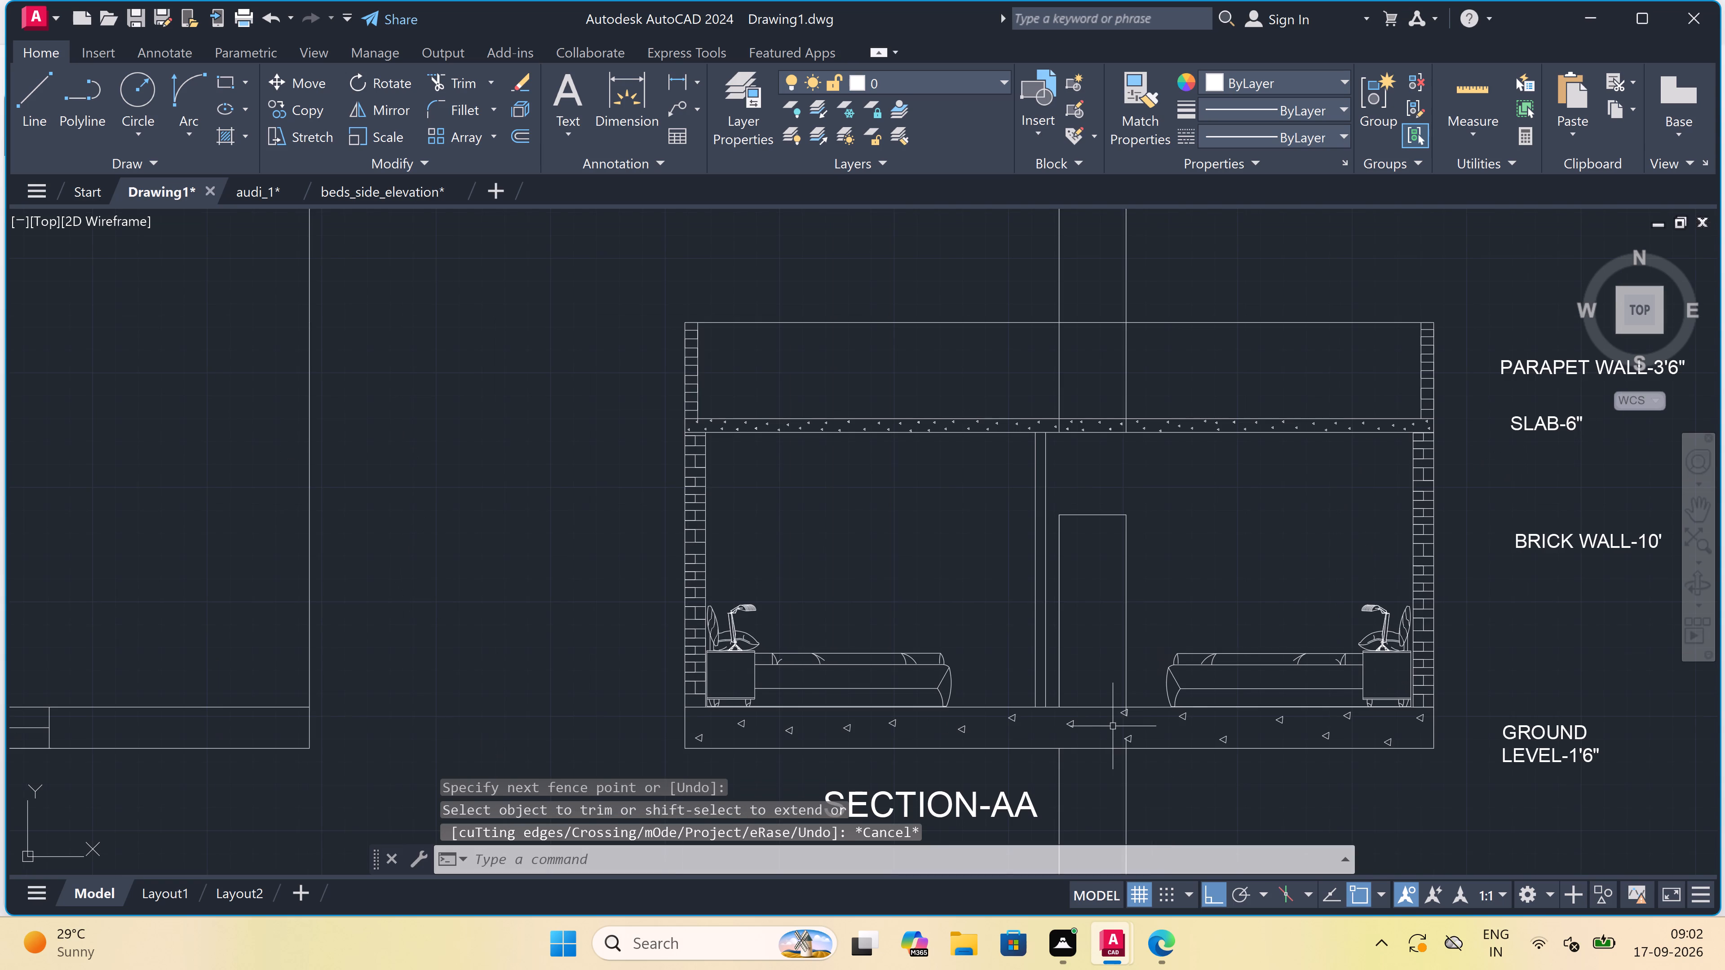
pyautogui.click(1050, 787)
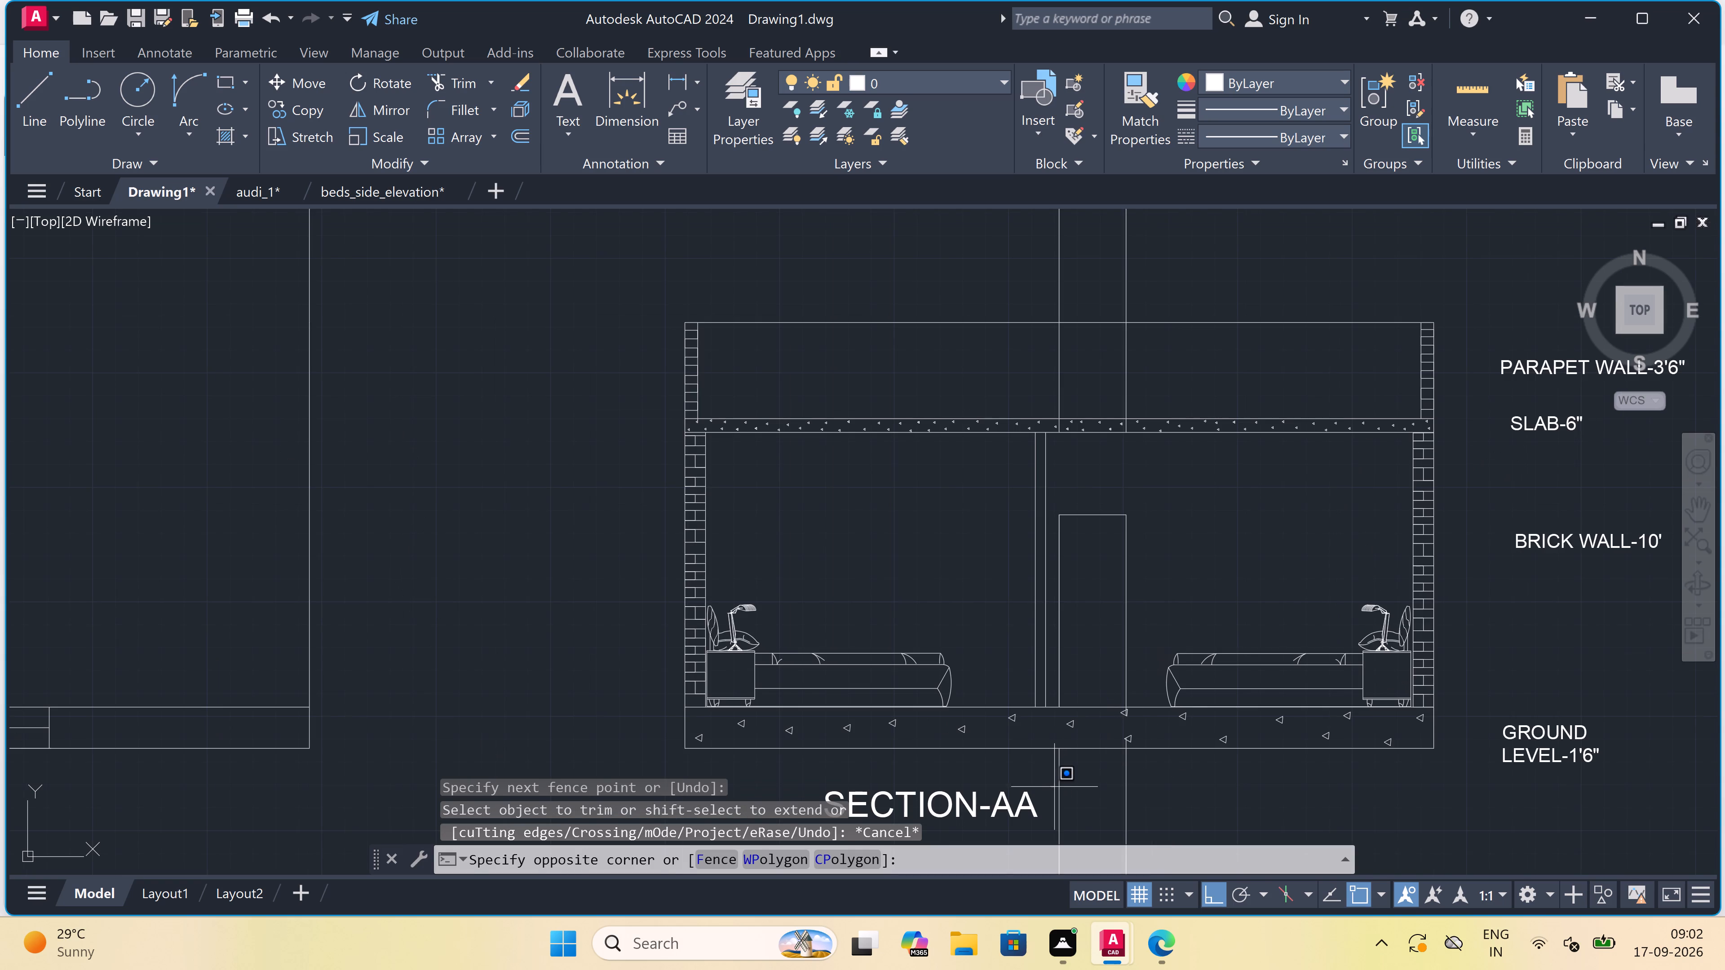
pyautogui.click(1061, 787)
pyautogui.click(1061, 787)
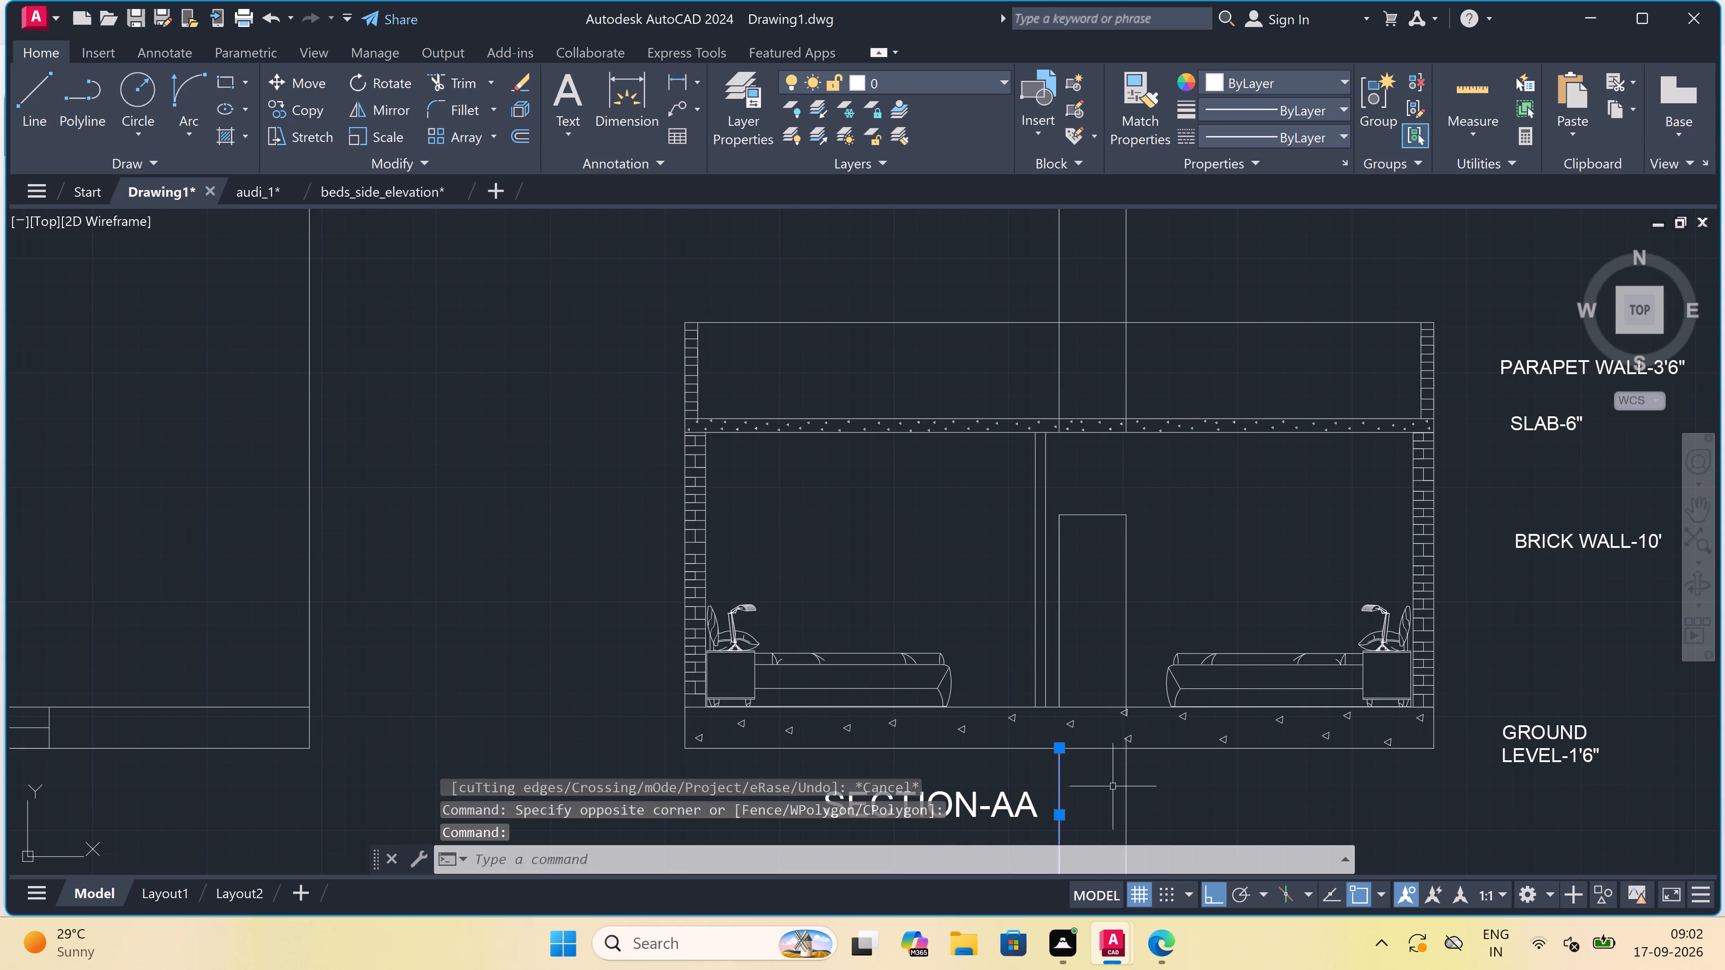
pyautogui.click(1123, 777)
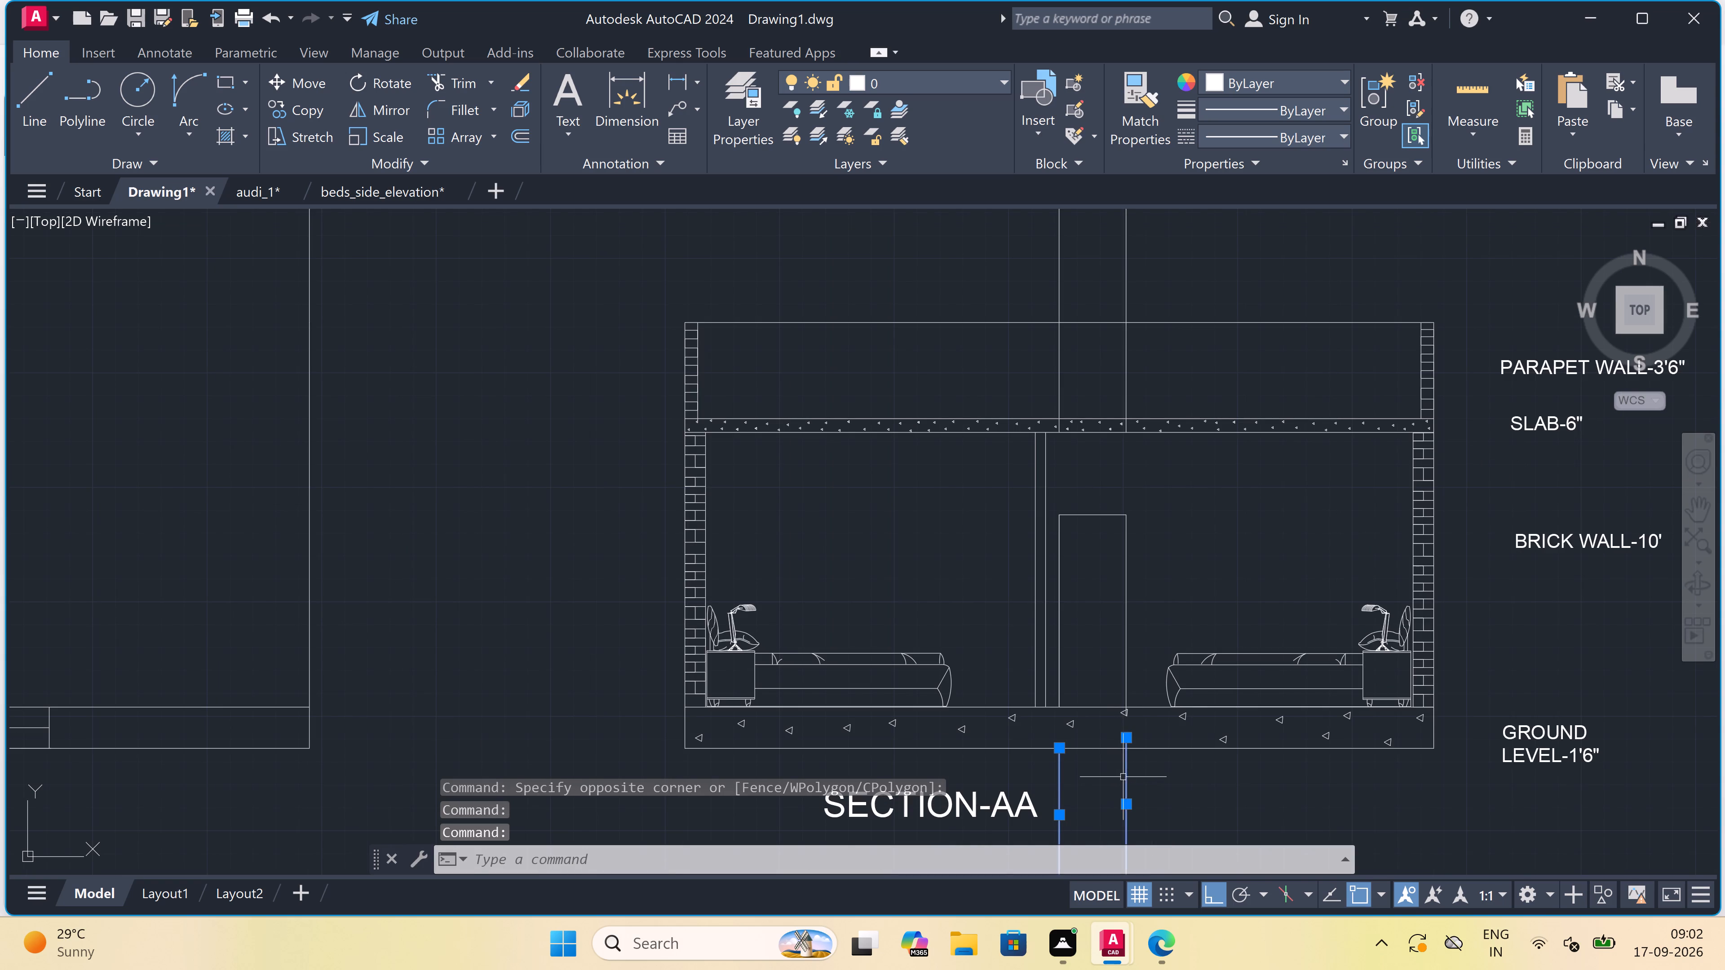
pyautogui.scroll(4, 1125, 739)
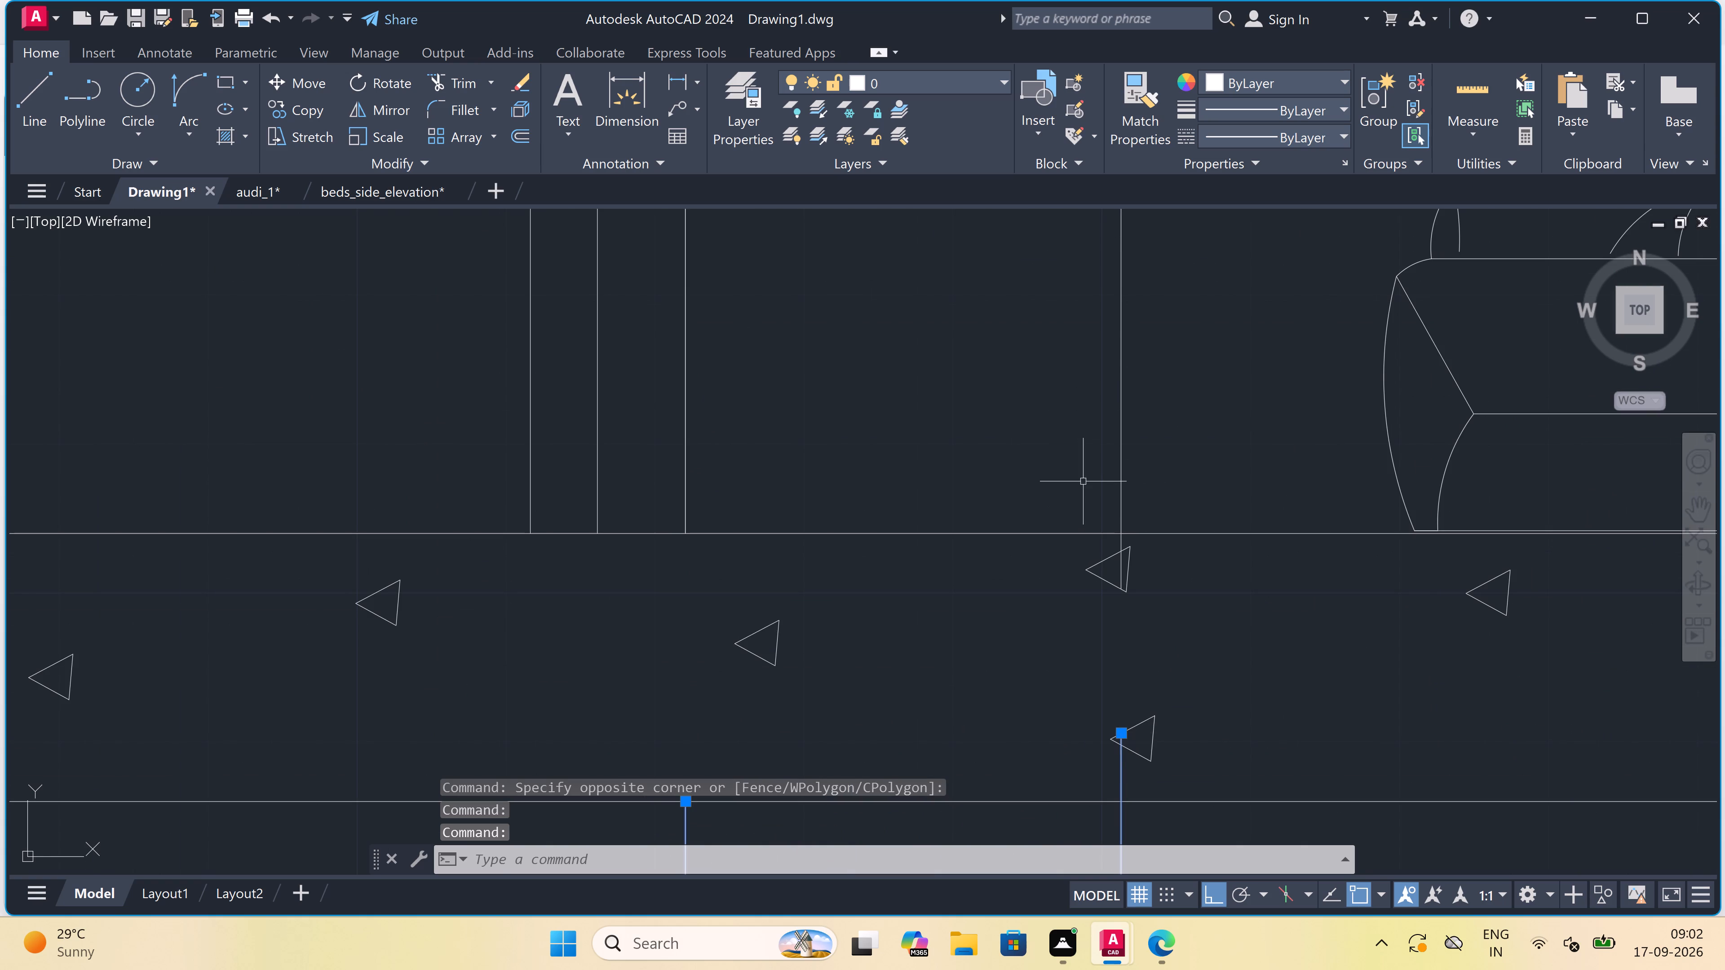
pyautogui.scroll(3, 1119, 493)
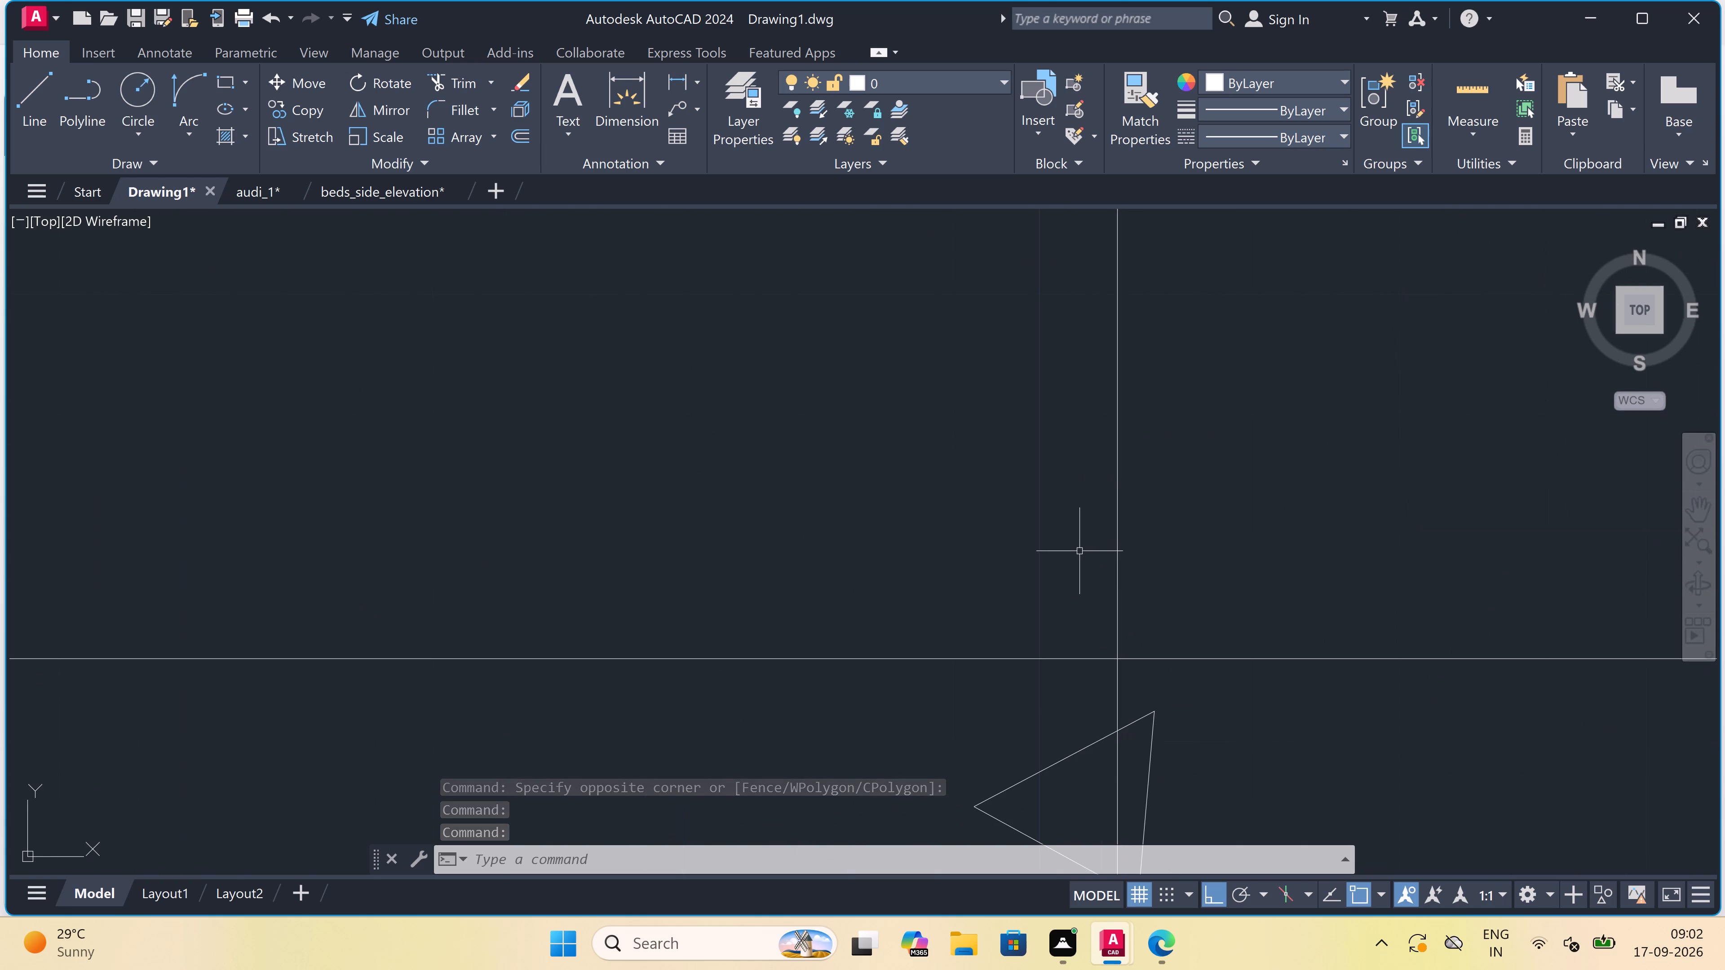
pyautogui.scroll(-11, 1077, 547)
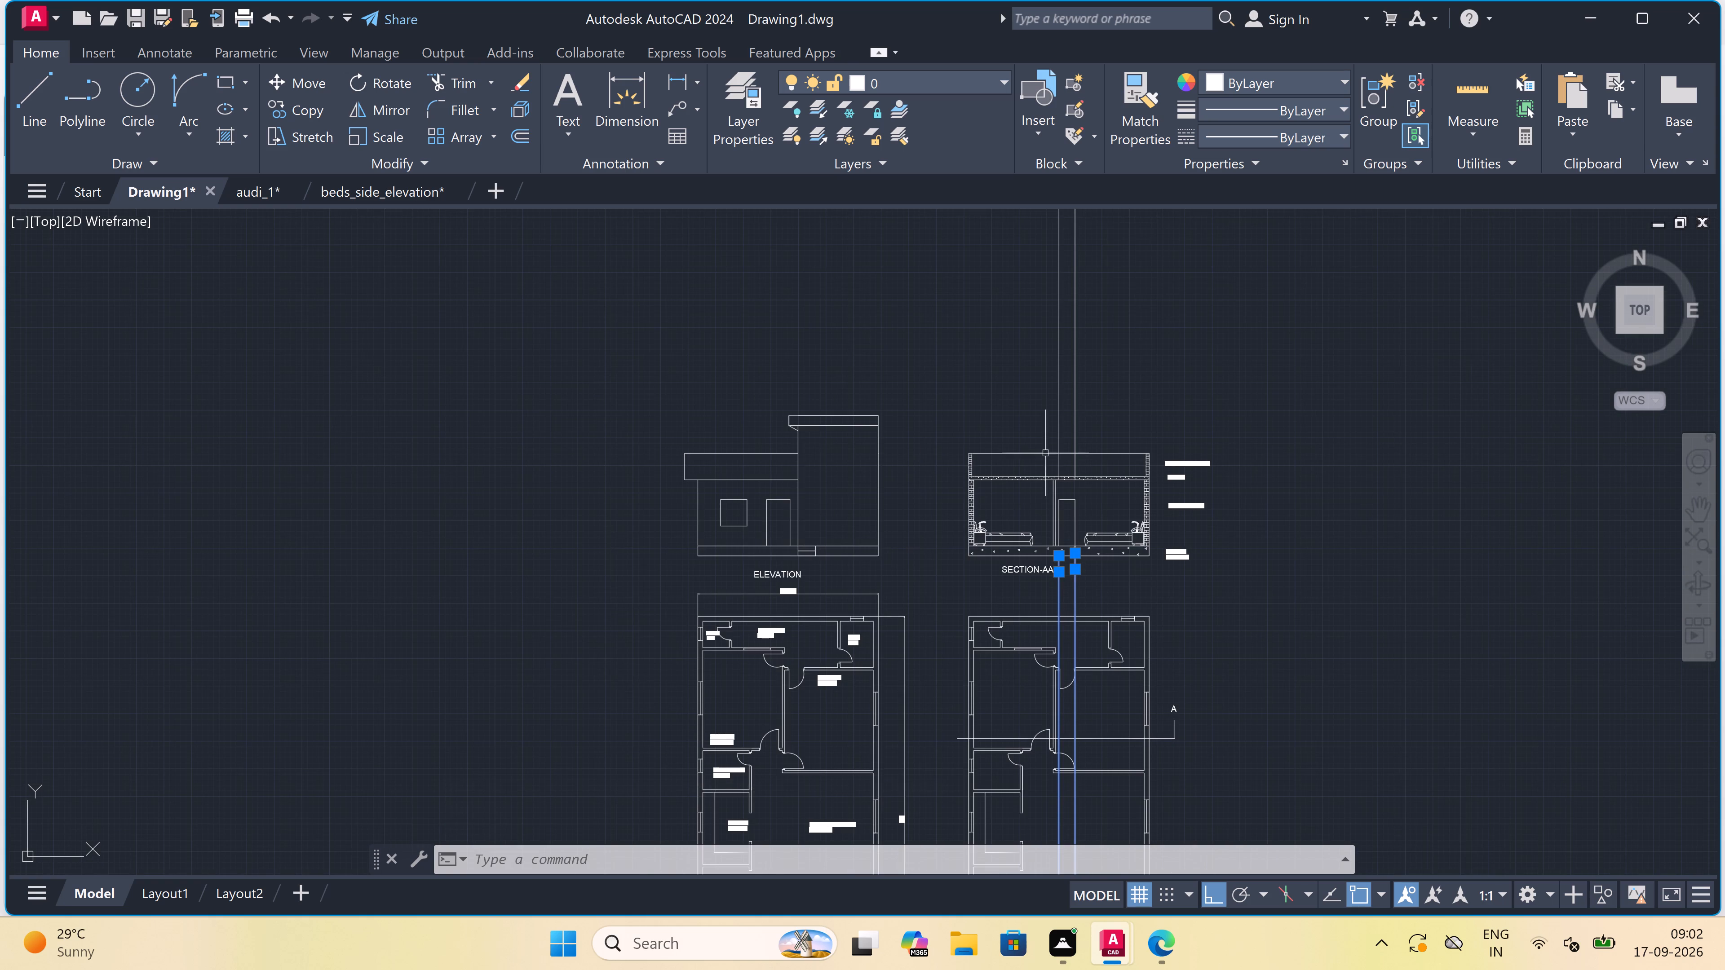
pyautogui.scroll(2, 1044, 435)
pyautogui.moveTo(1164, 326); pyautogui.dragTo(1158, 331)
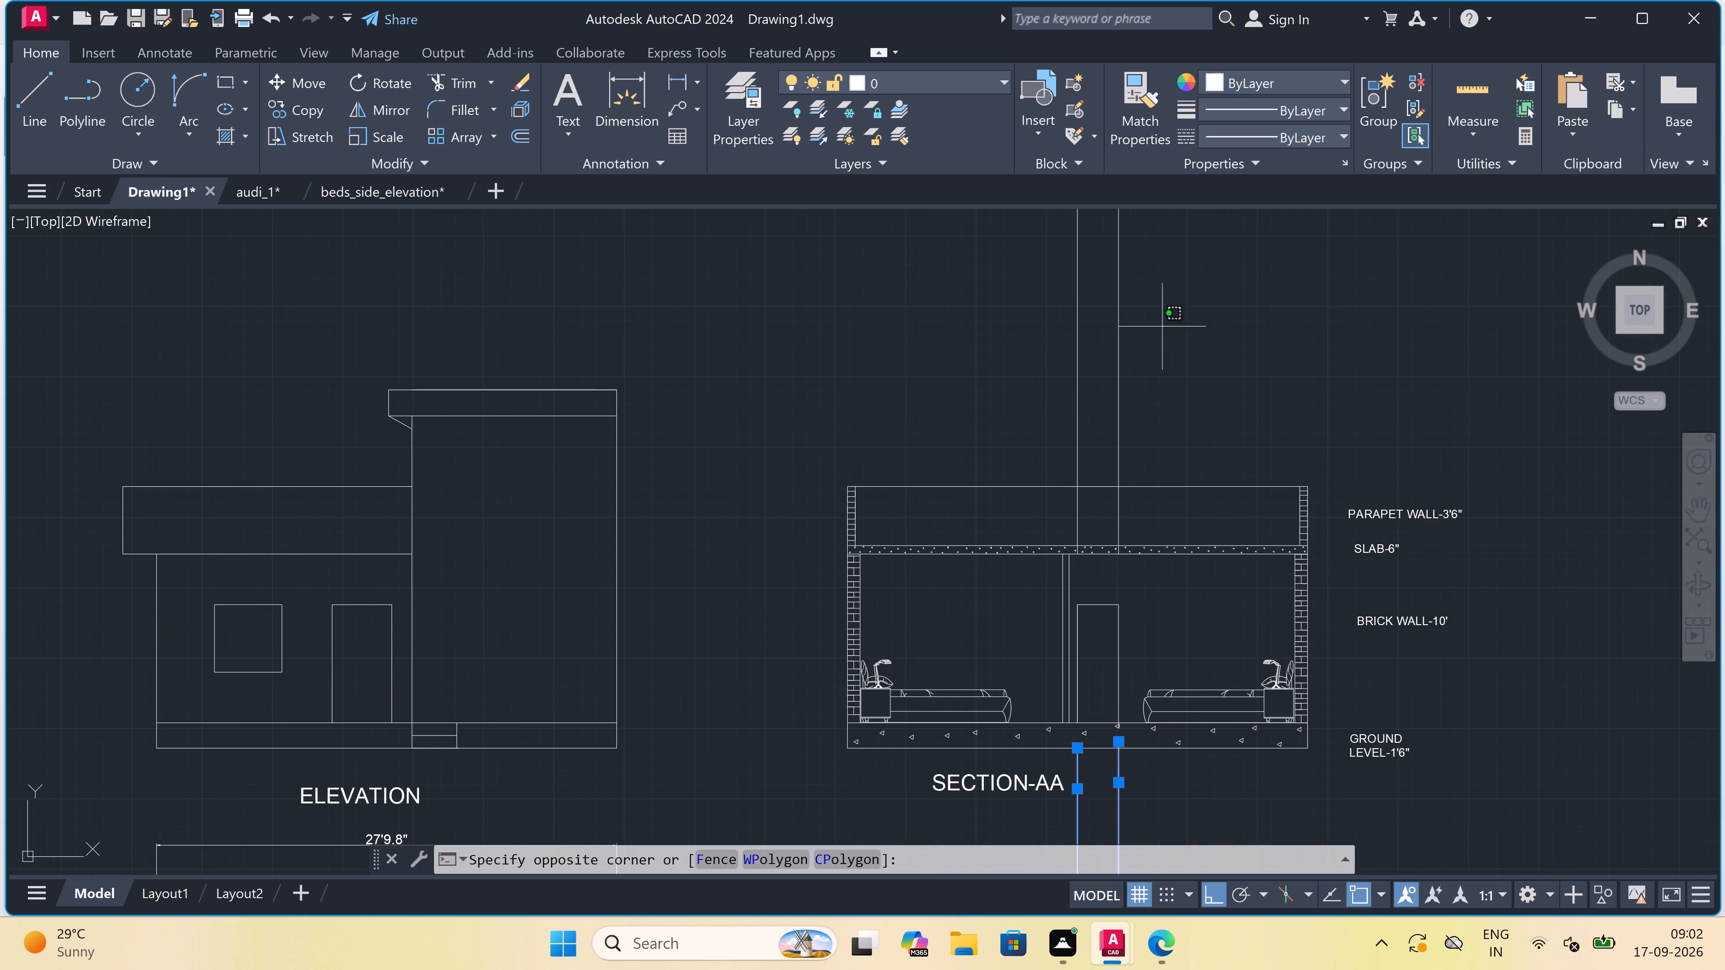
pyautogui.click(965, 454)
pyautogui.press('Delete')
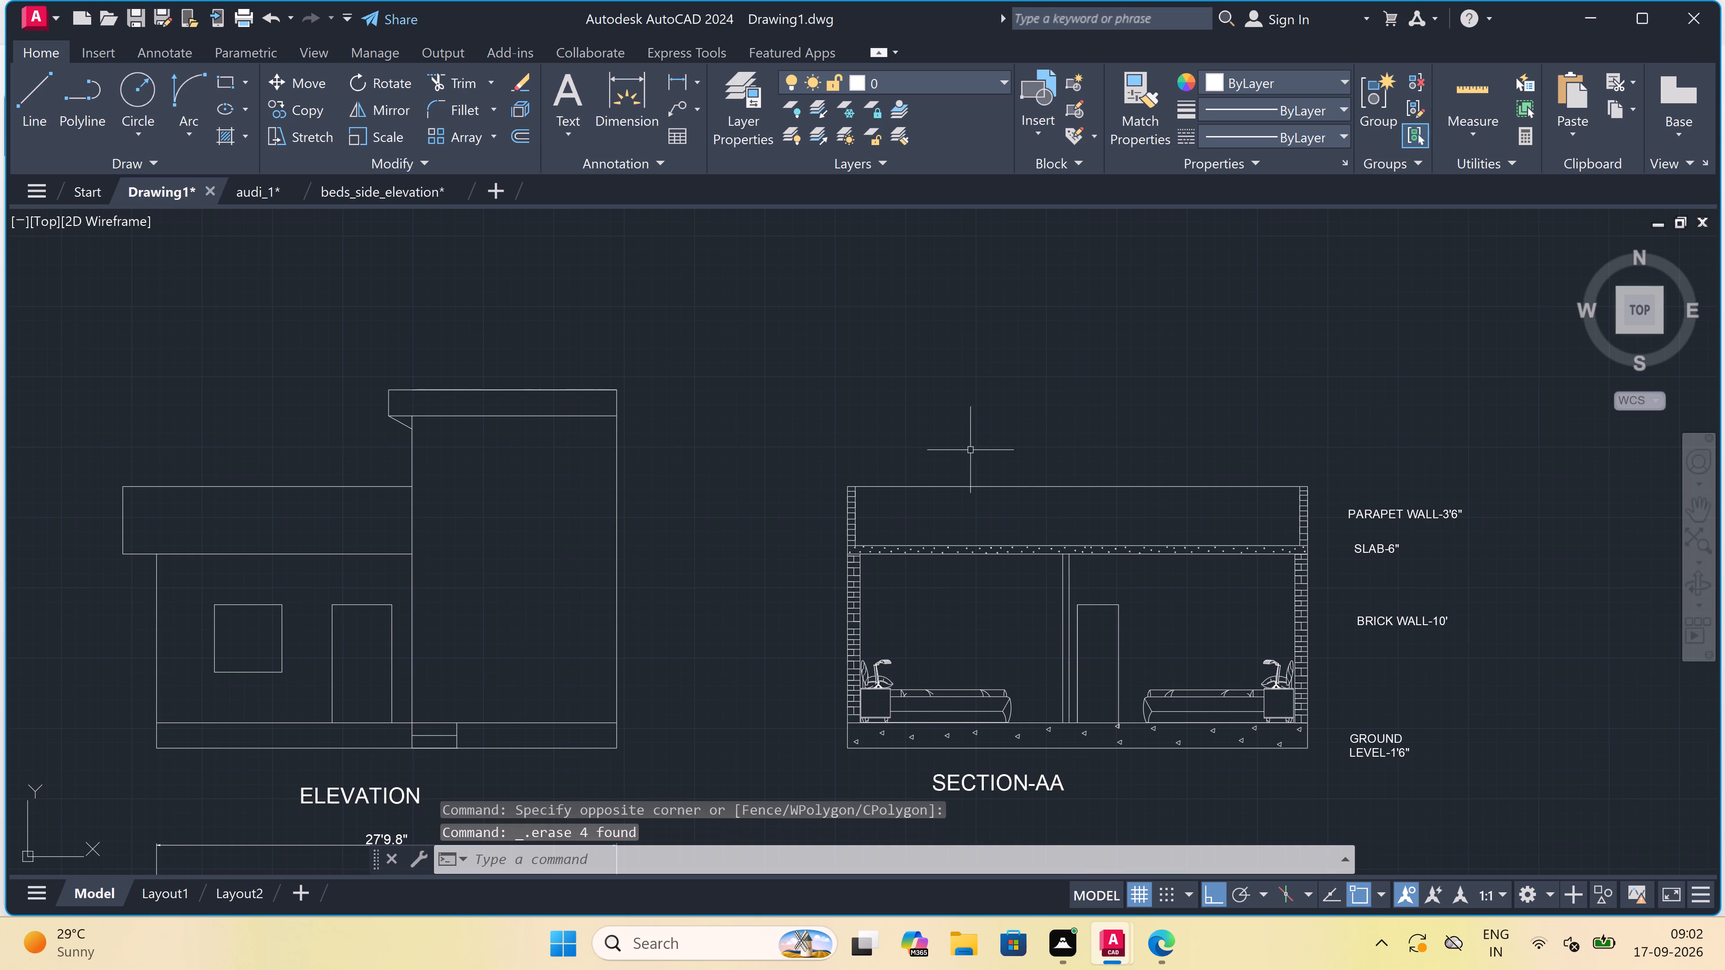
# Trim the remaining stub of the door's right jamb line below the floor, around the hatch triangle.
pyautogui.scroll(4, 1099, 729)
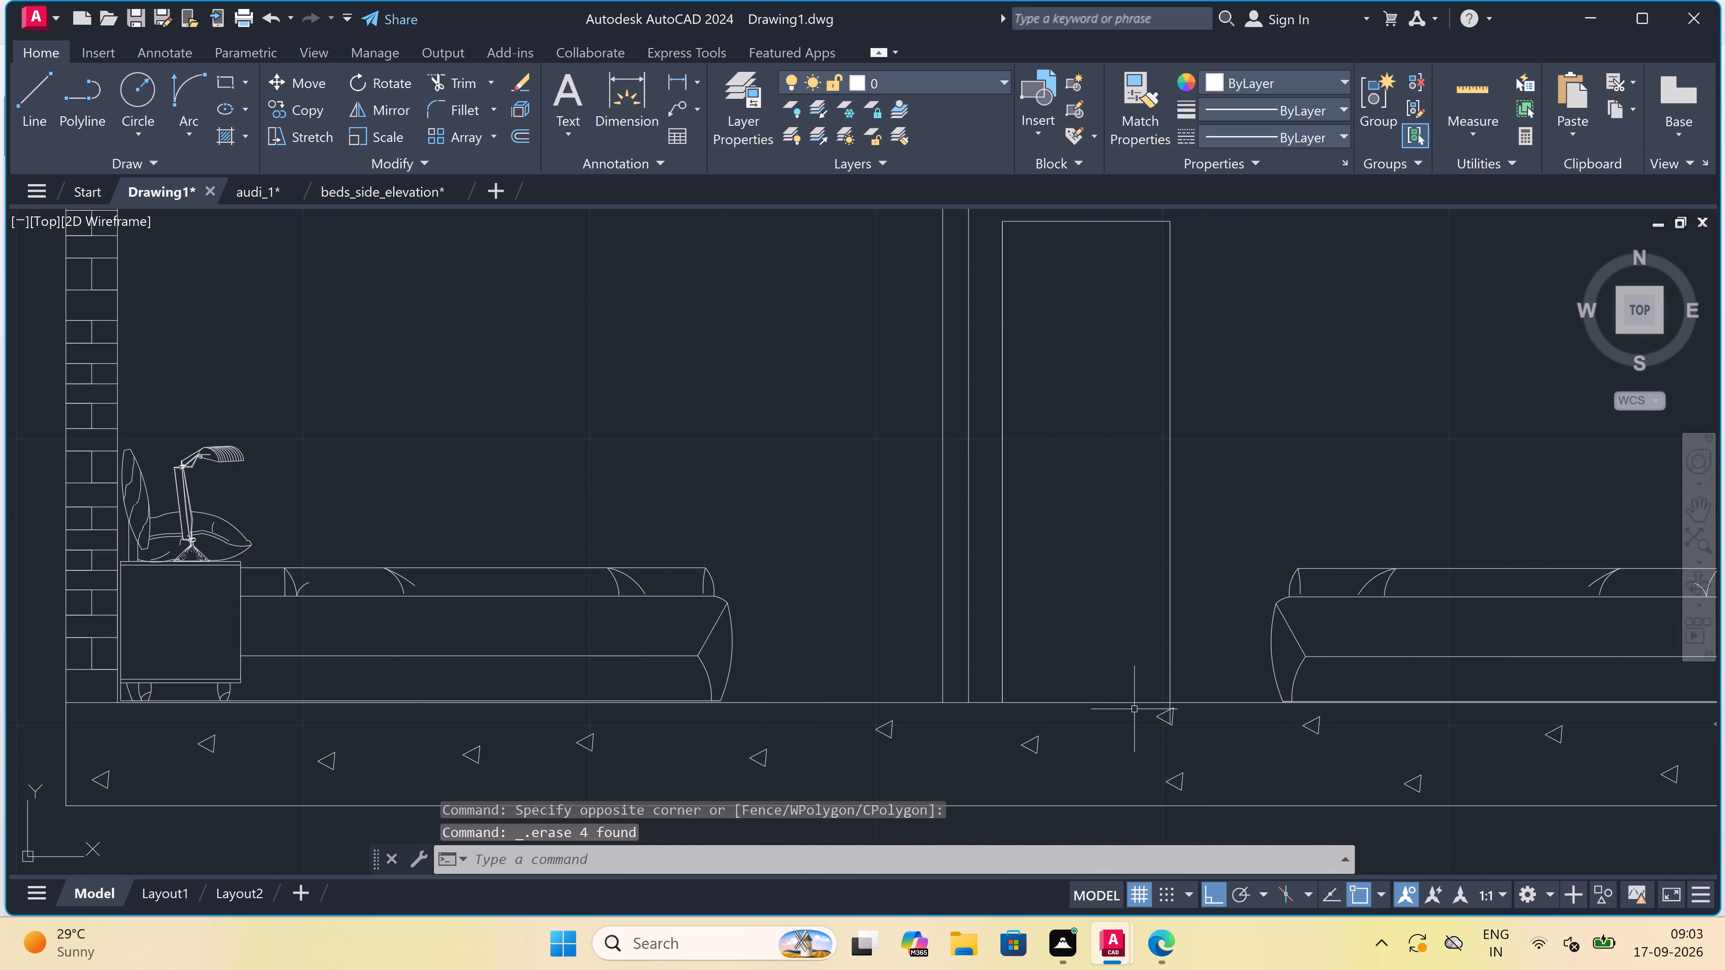
pyautogui.scroll(4, 1178, 710)
pyautogui.press('t')
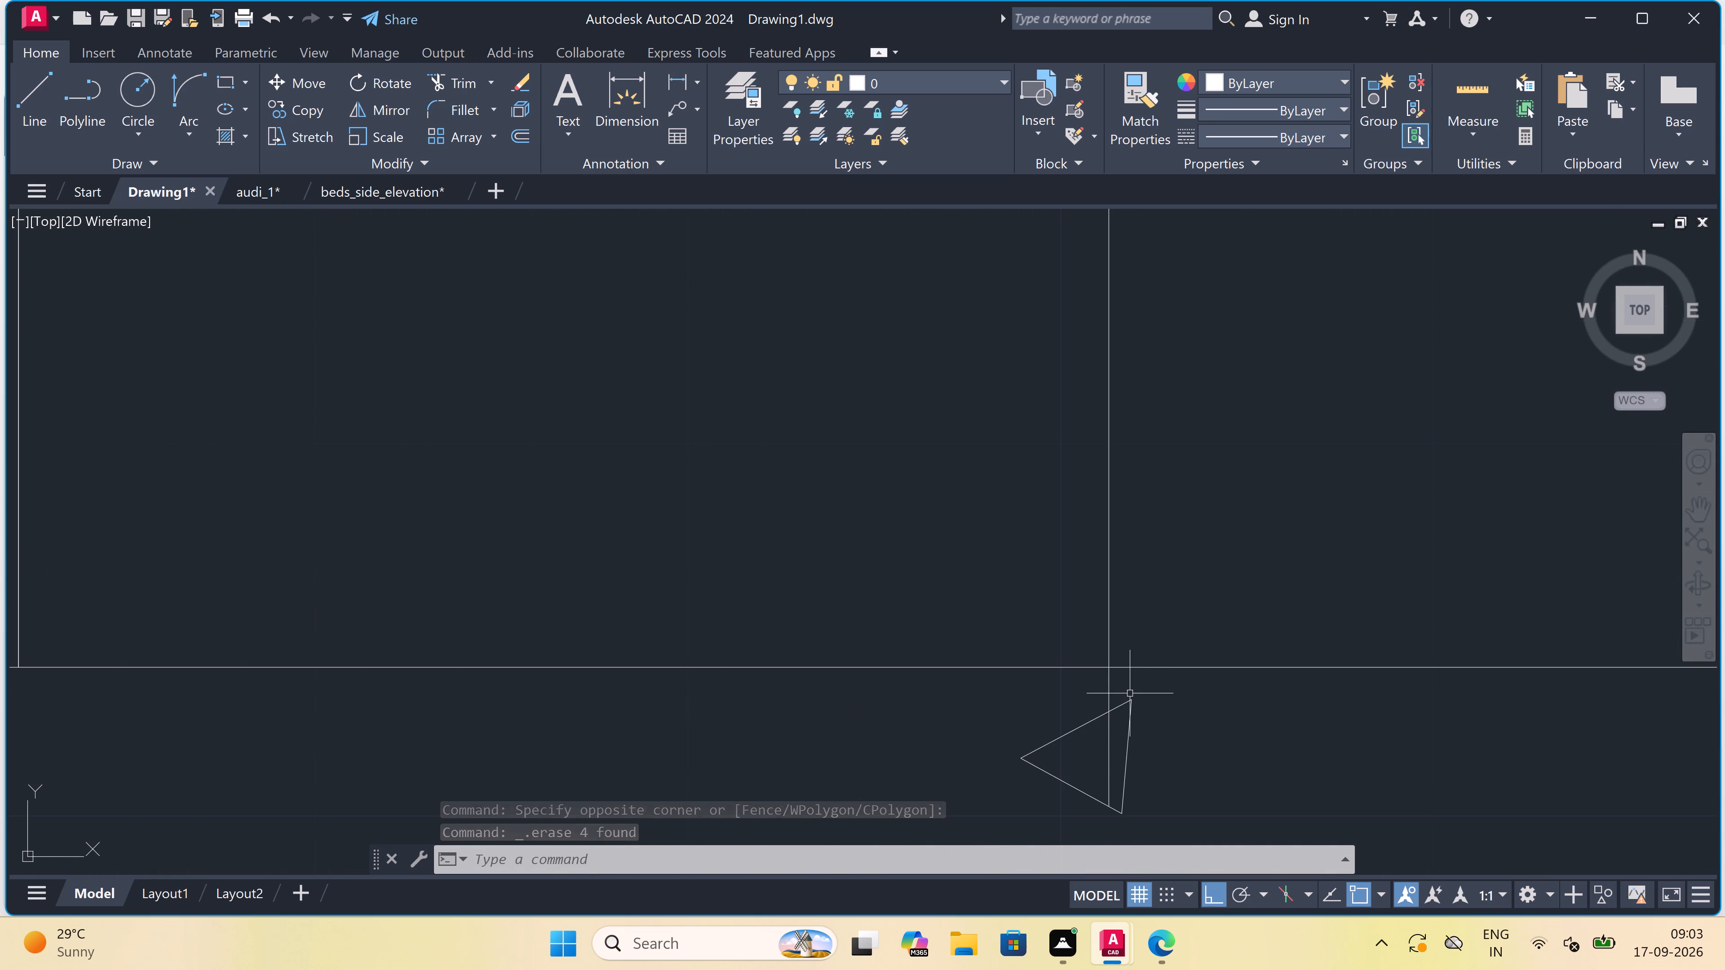
pyautogui.press('r')
pyautogui.press('space')
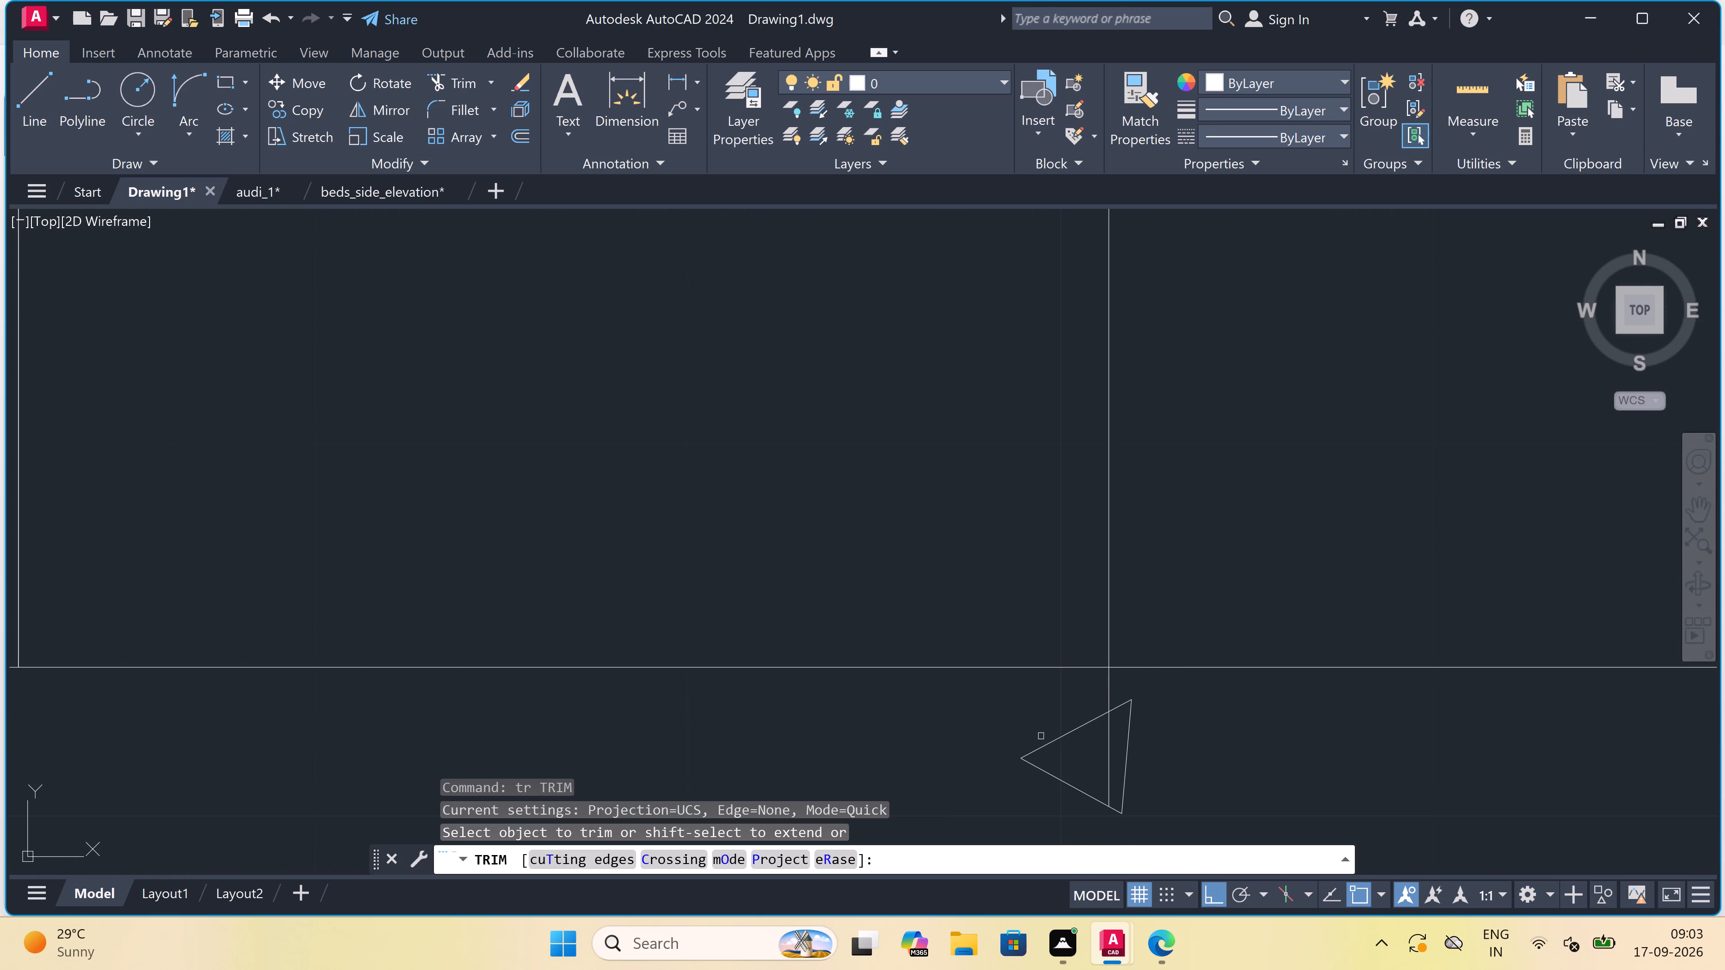
pyautogui.scroll(1, 1124, 725)
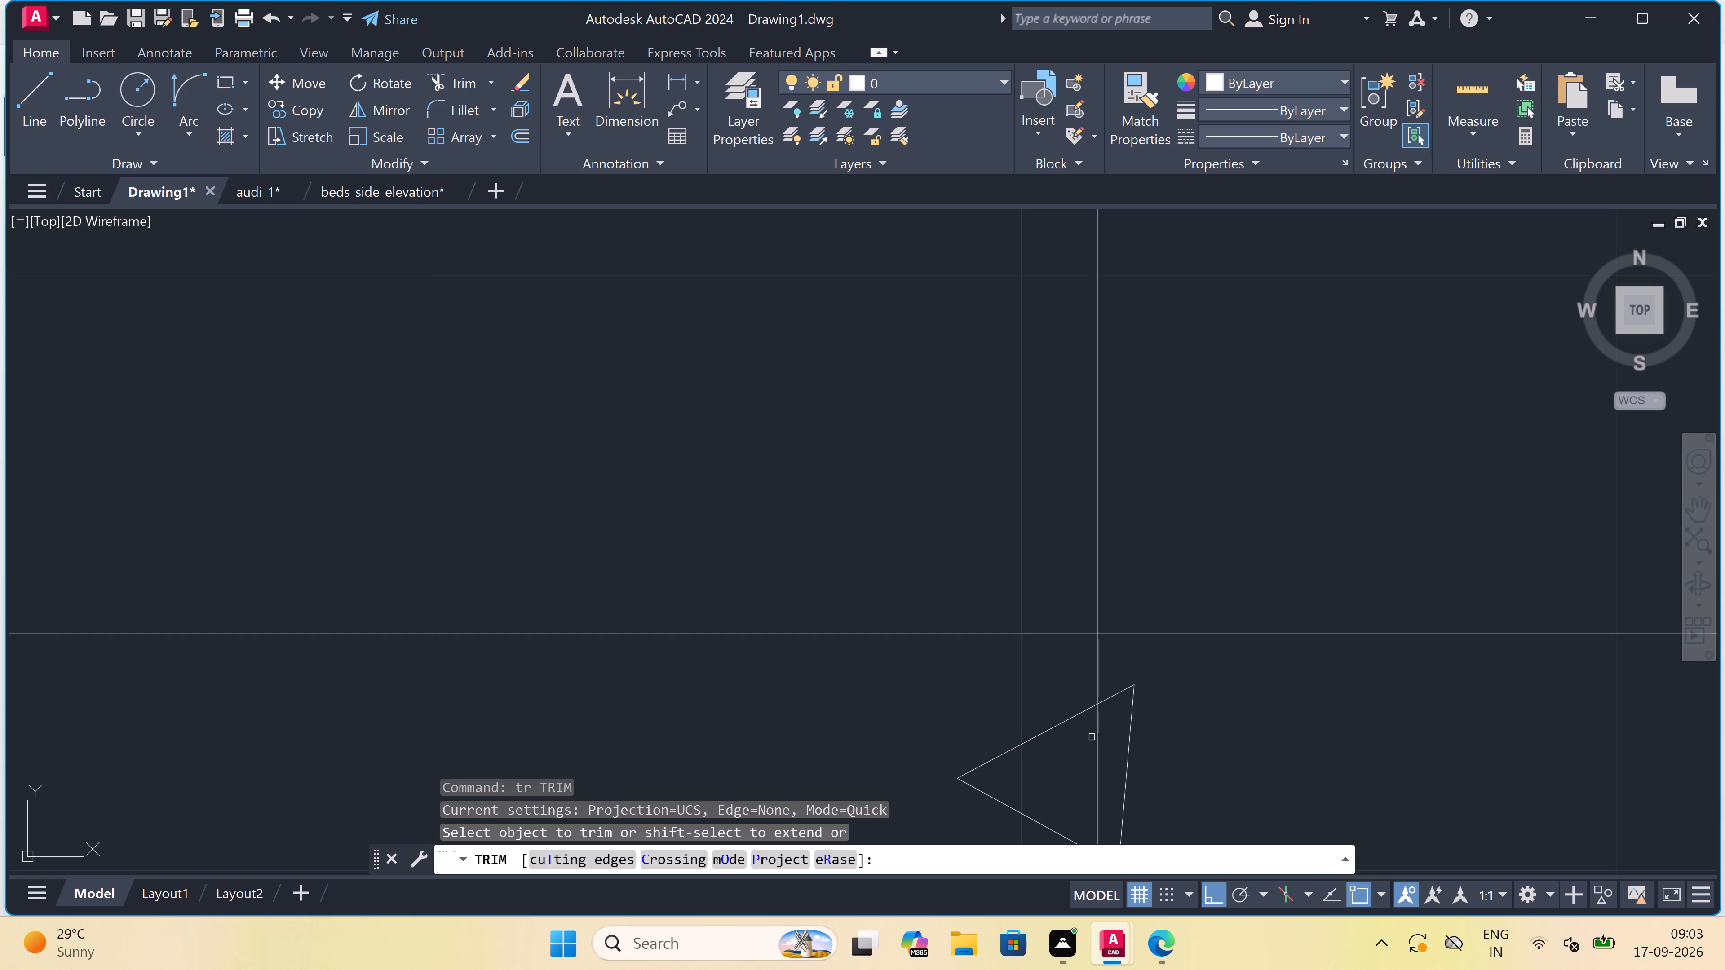
pyautogui.click(1095, 734)
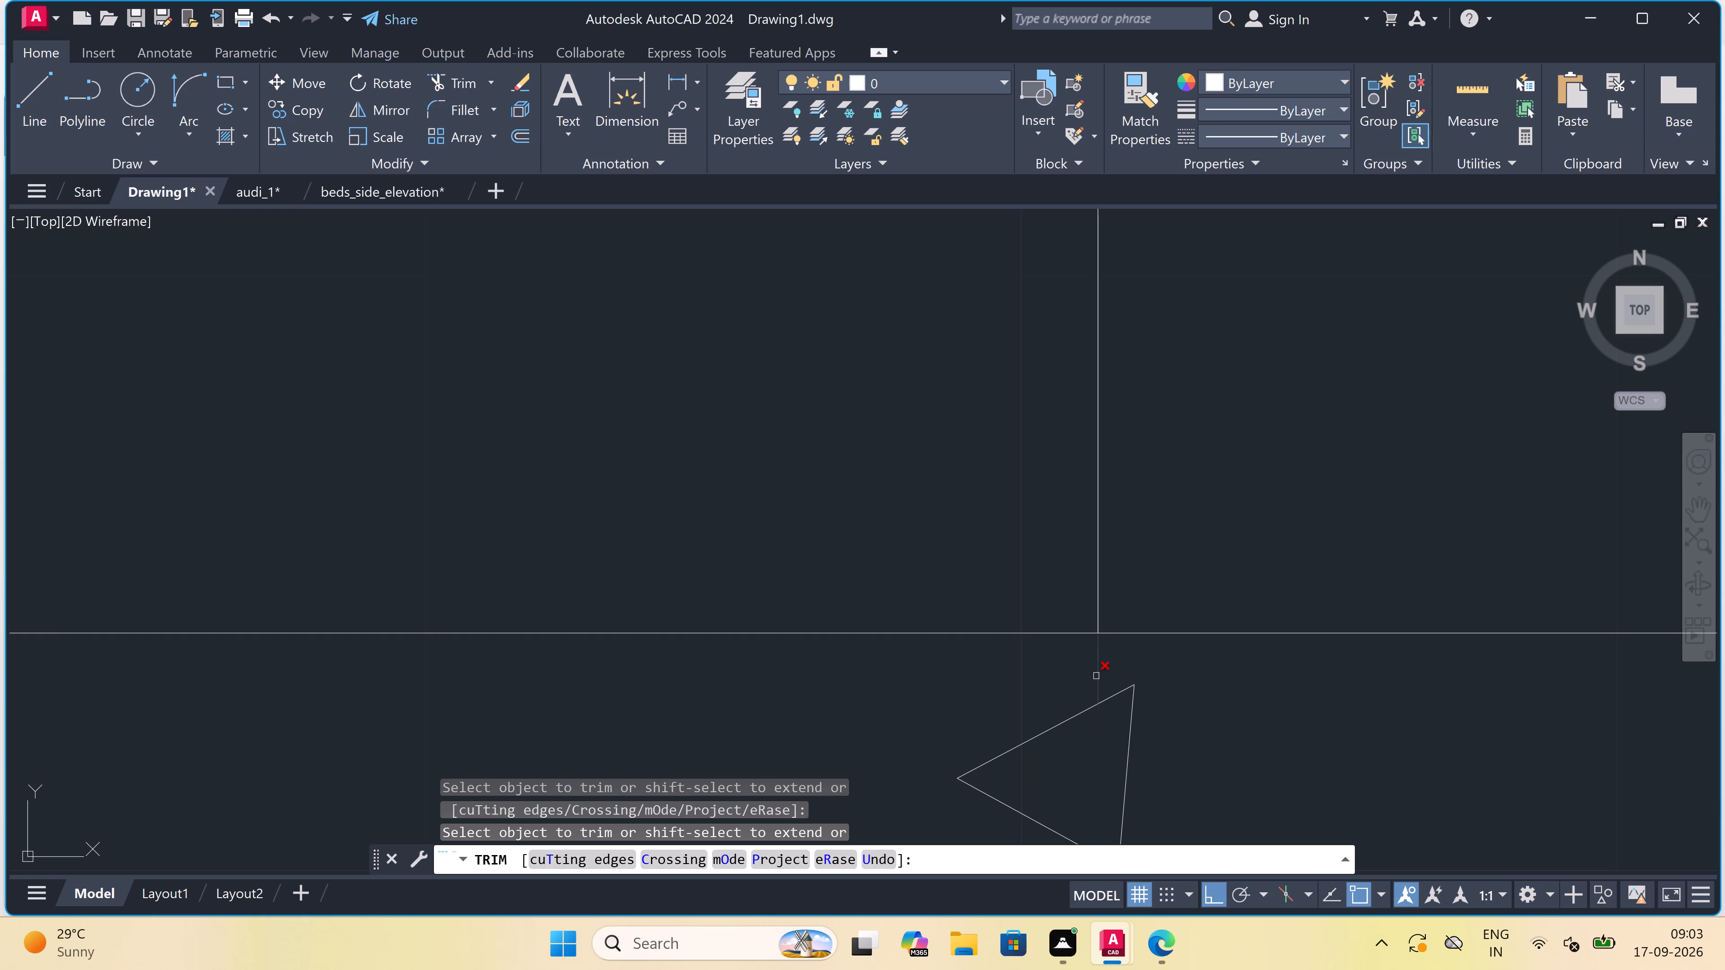
pyautogui.click(1096, 676)
pyautogui.press('Escape')
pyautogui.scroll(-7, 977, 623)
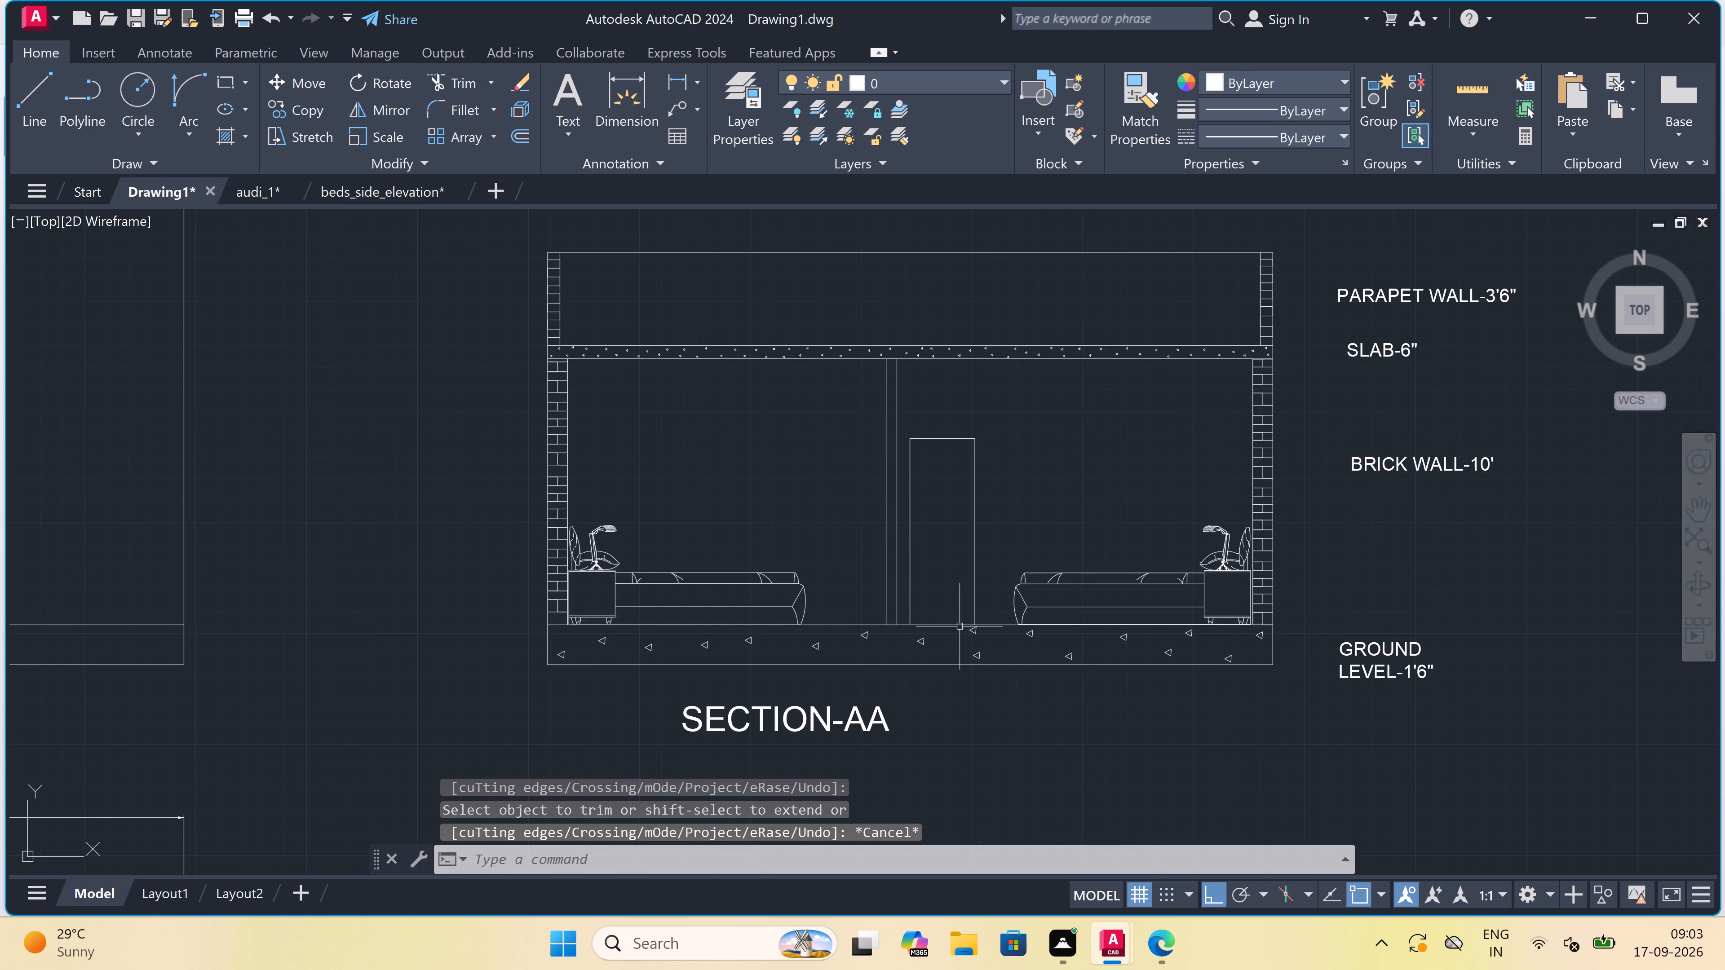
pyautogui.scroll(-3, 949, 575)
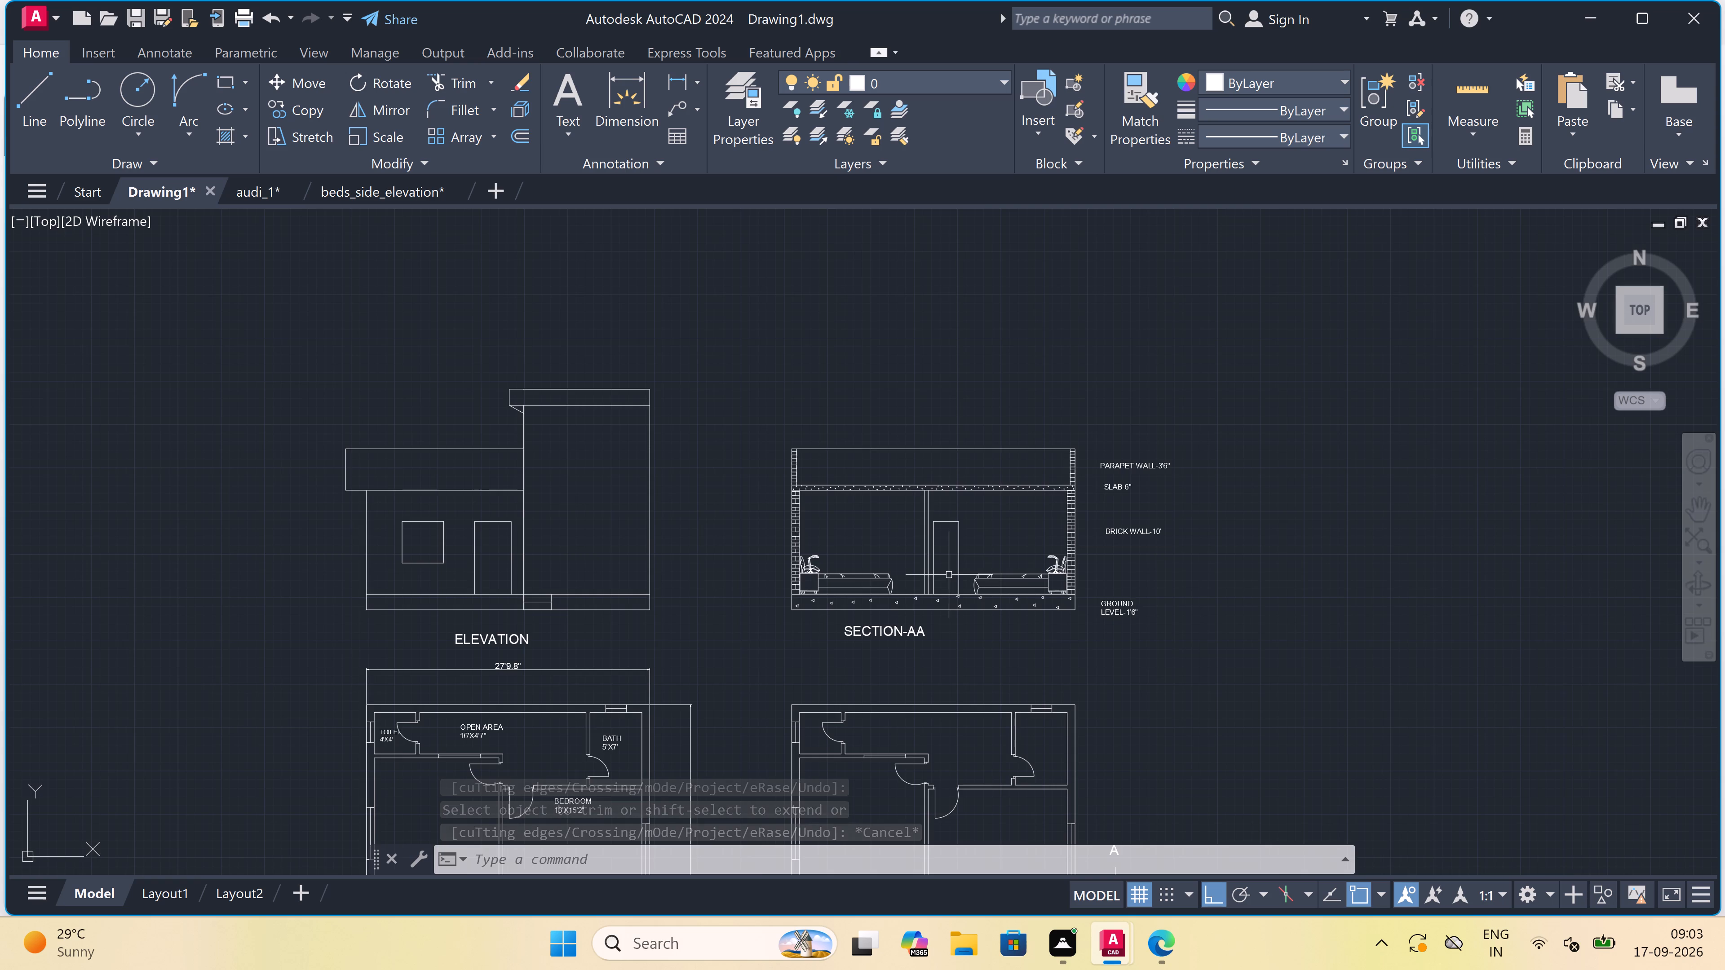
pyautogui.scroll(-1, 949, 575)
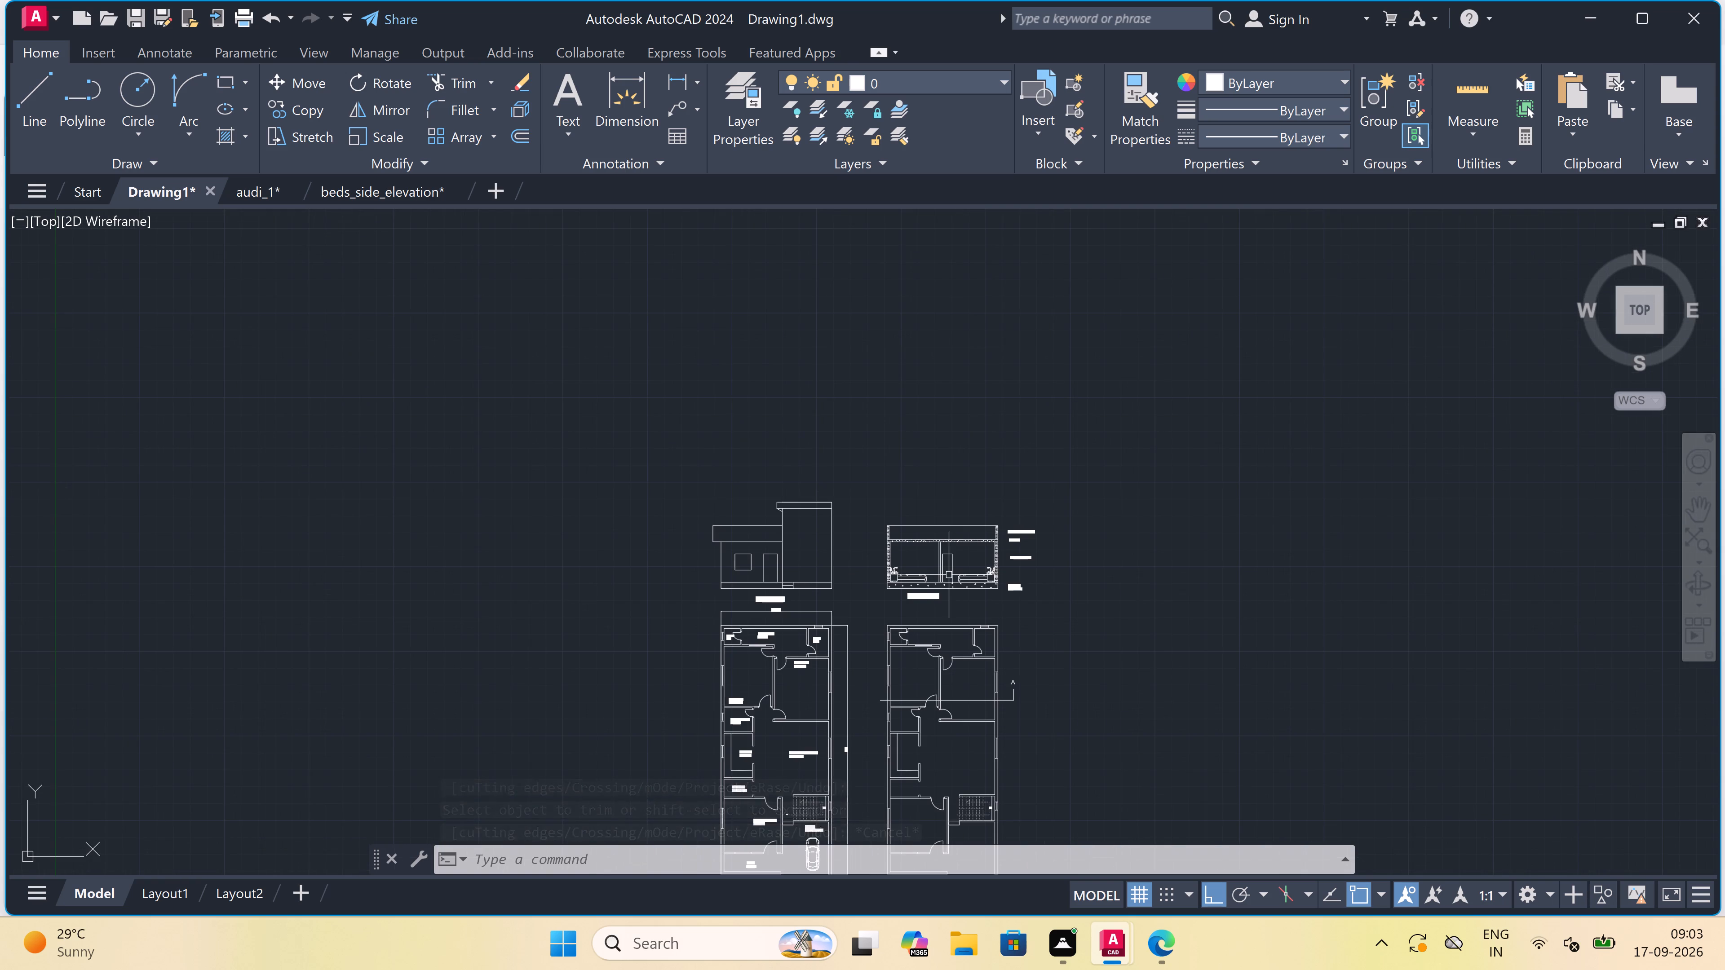
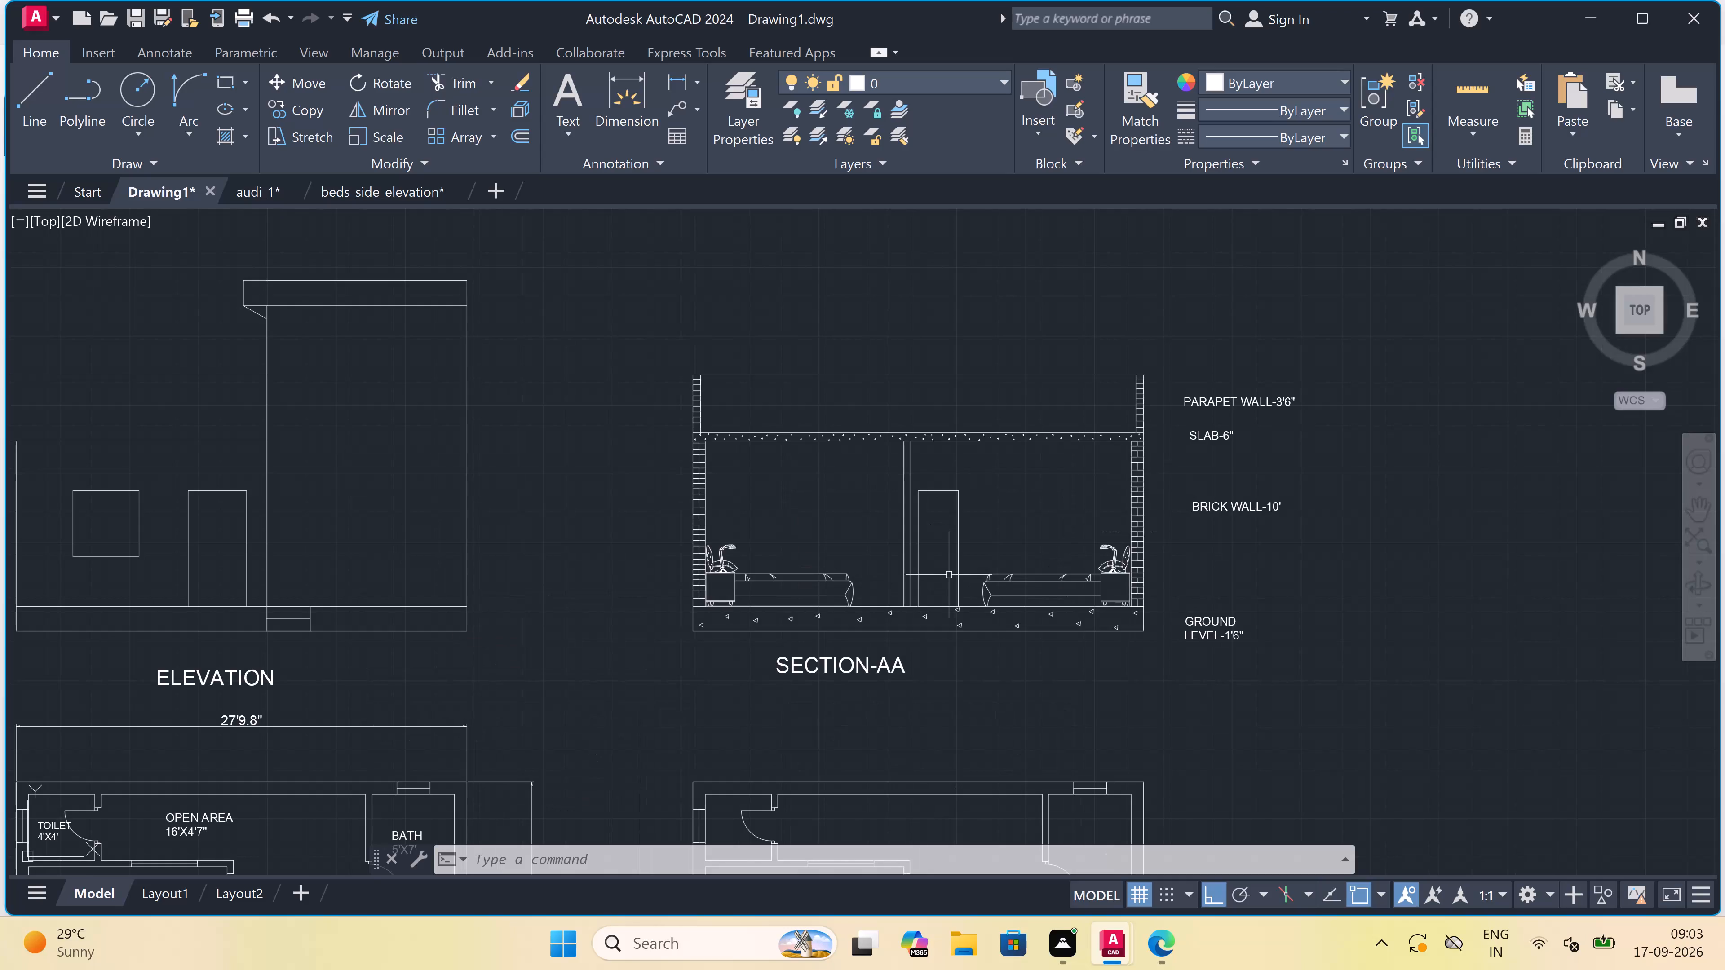
# Draw a horizontal leader line about 2'-3" long from section AA's parapet wall to the PARAPET WALL-3'6" label.
pyautogui.scroll(-1, 949, 573)
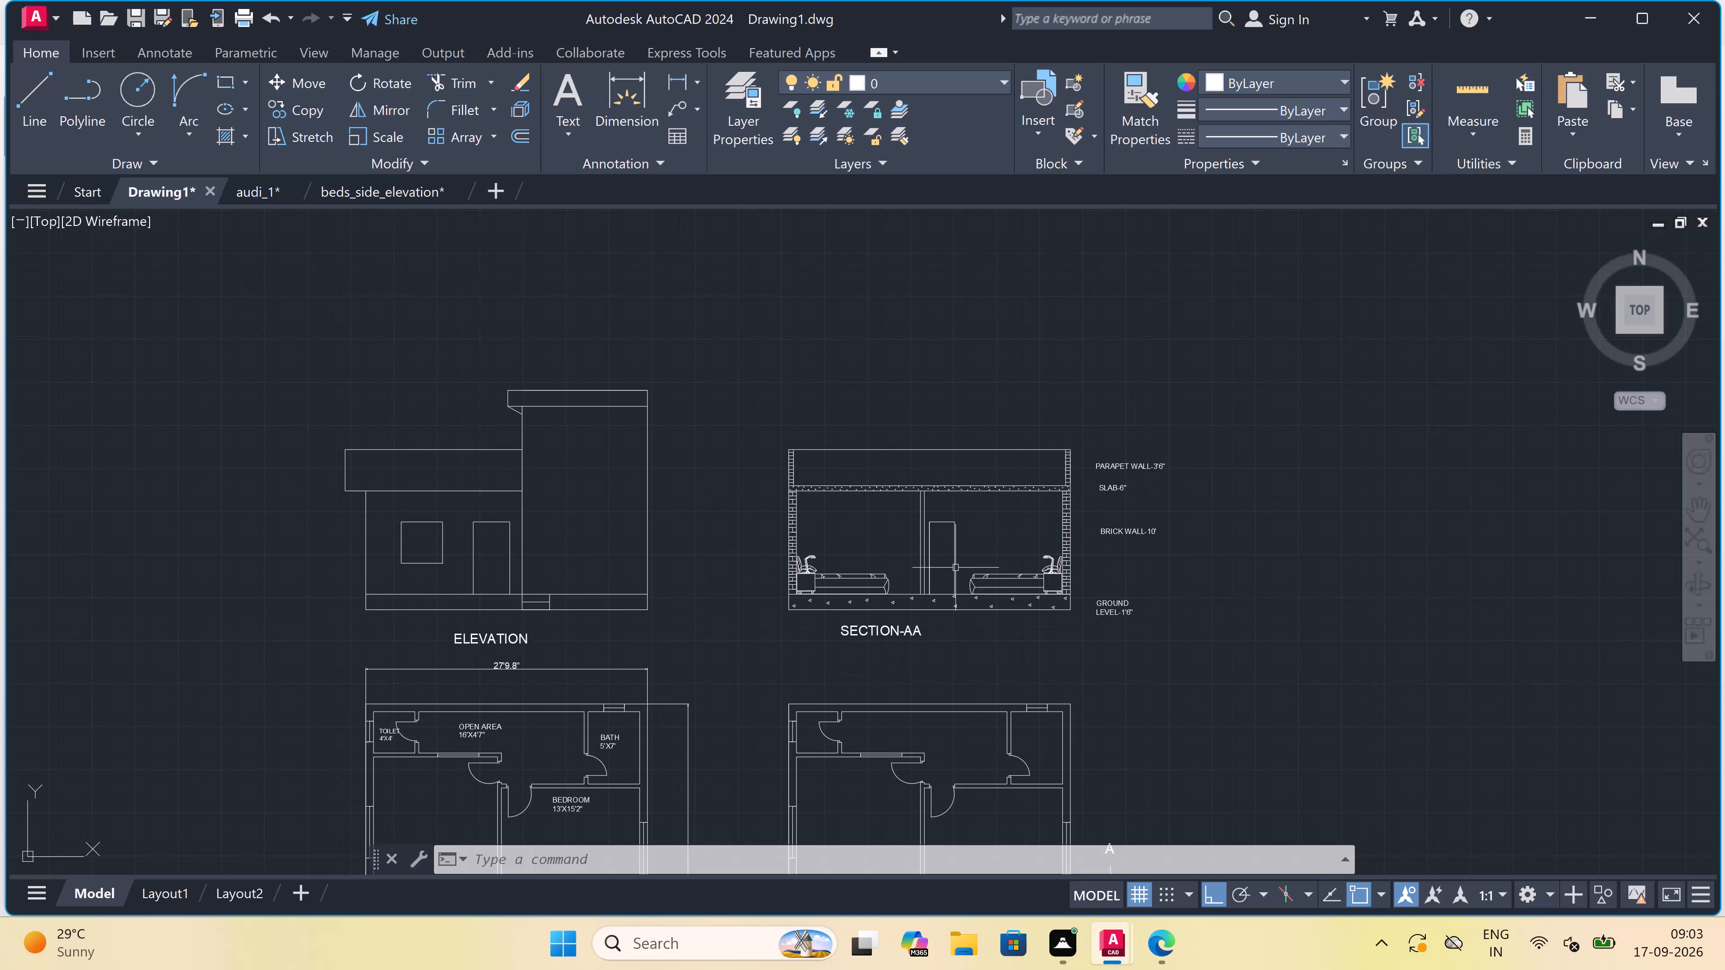
pyautogui.scroll(2, 959, 530)
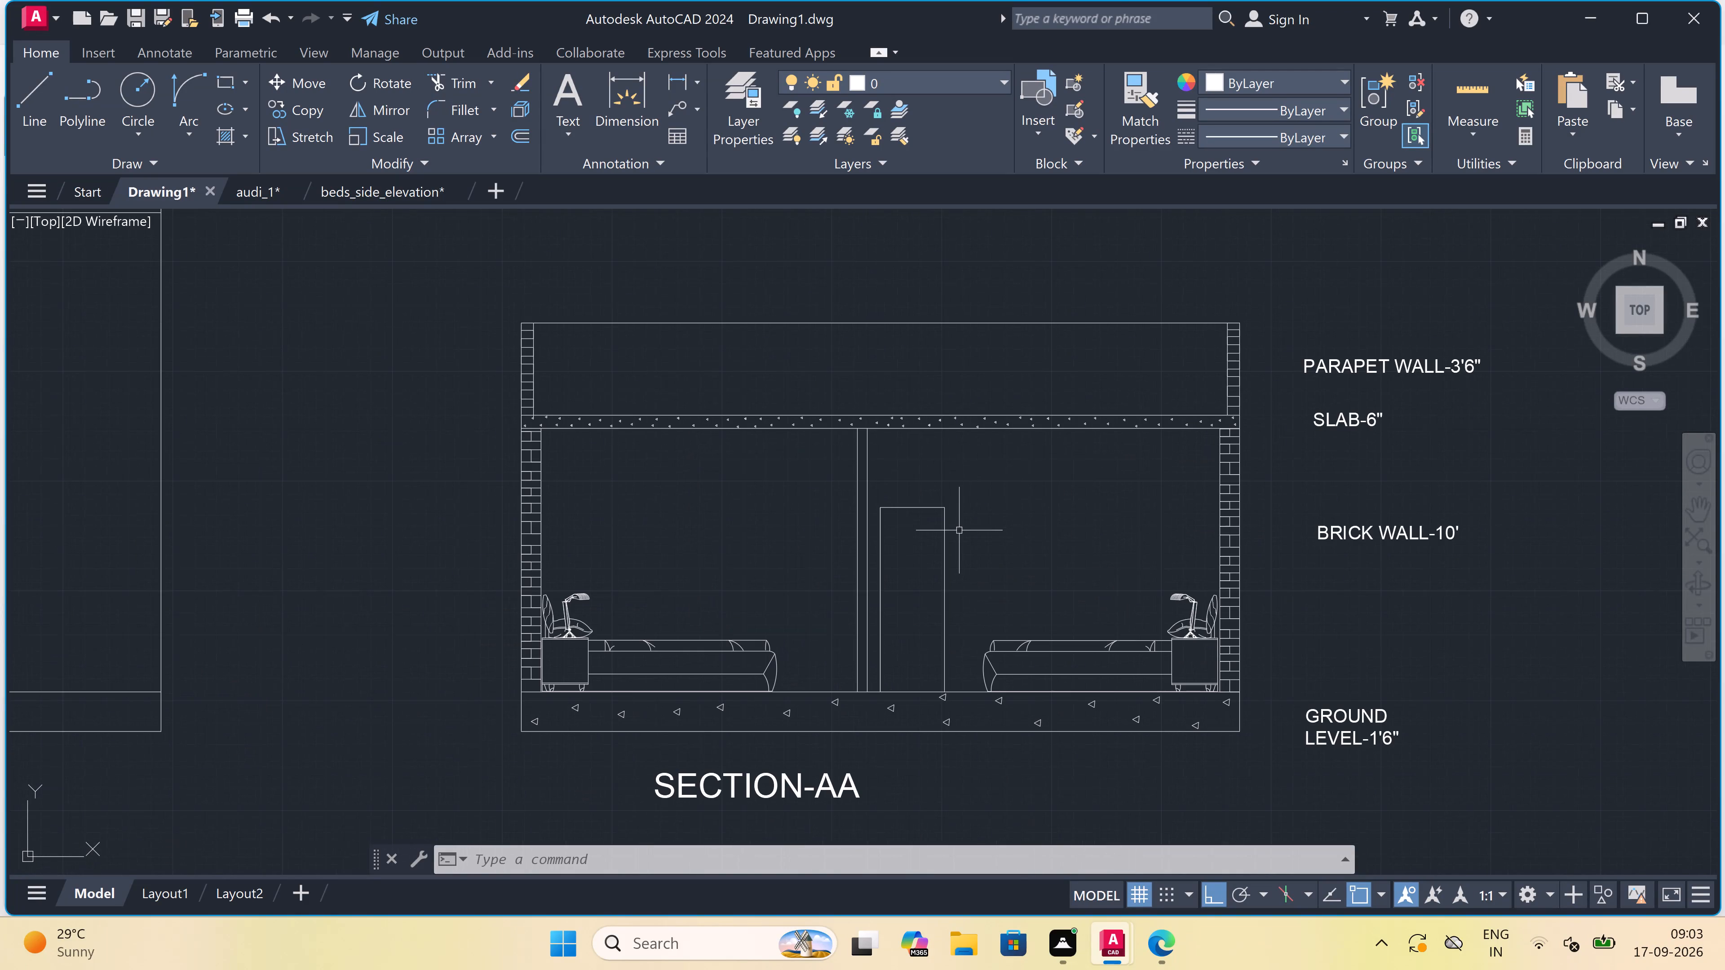
pyautogui.scroll(-2, 959, 530)
pyautogui.press('l')
pyautogui.press('space')
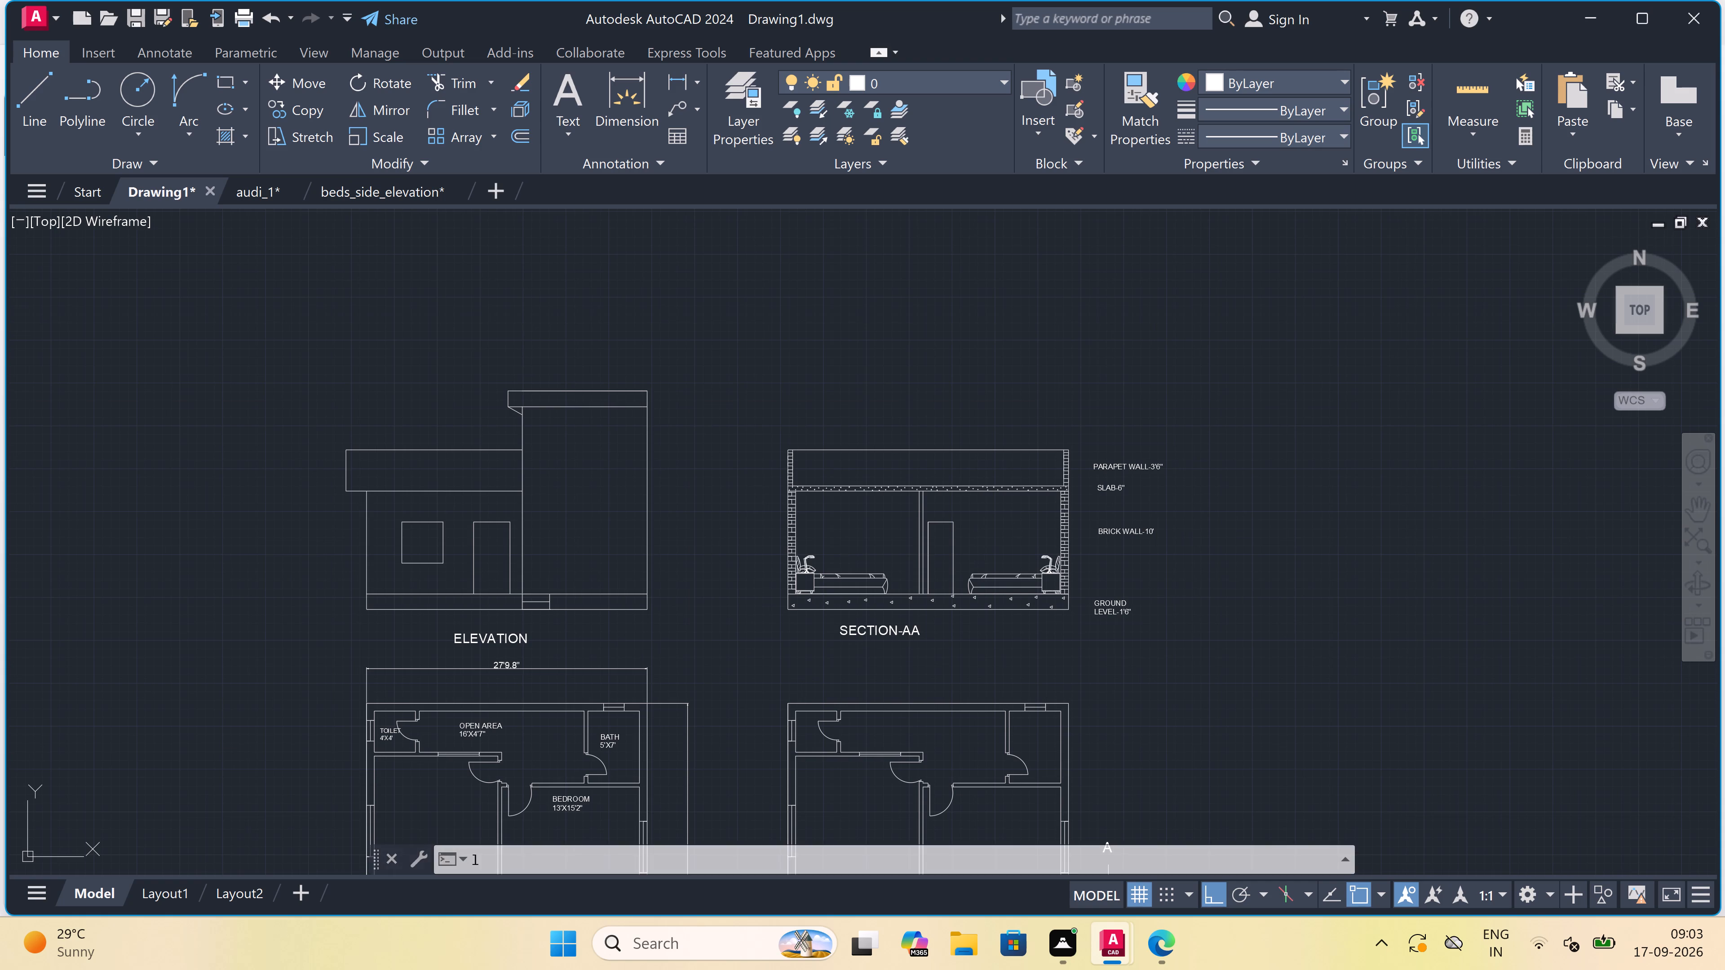
pyautogui.scroll(4, 1107, 463)
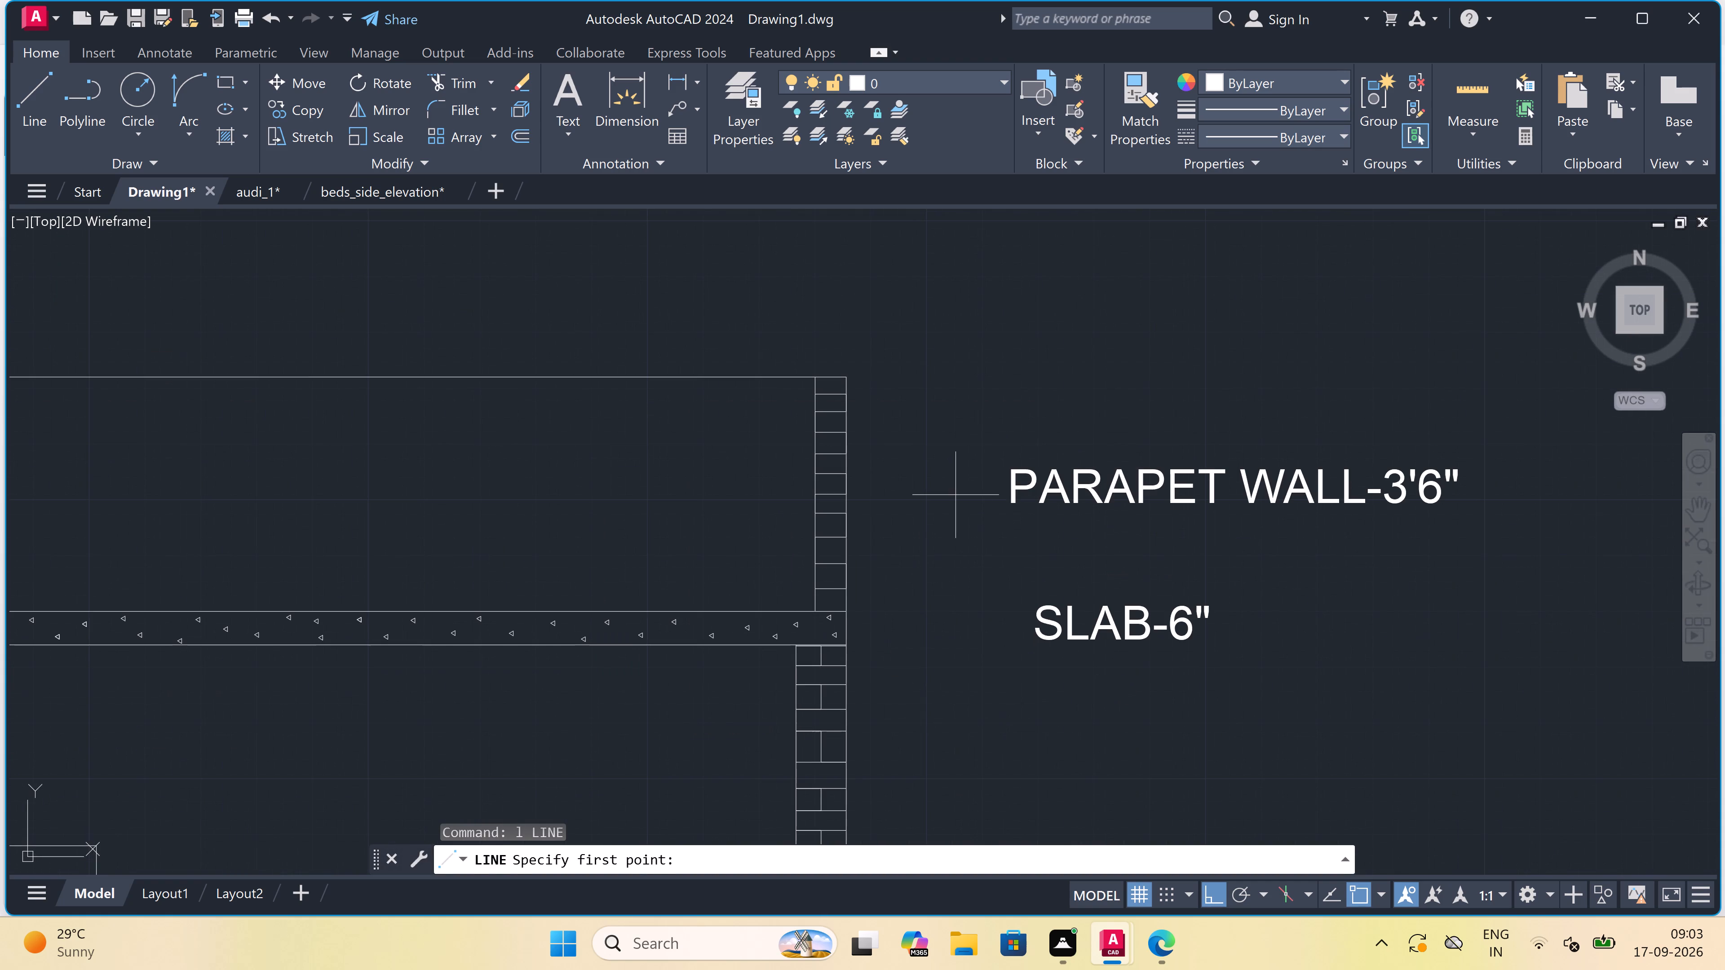
pyautogui.click(838, 476)
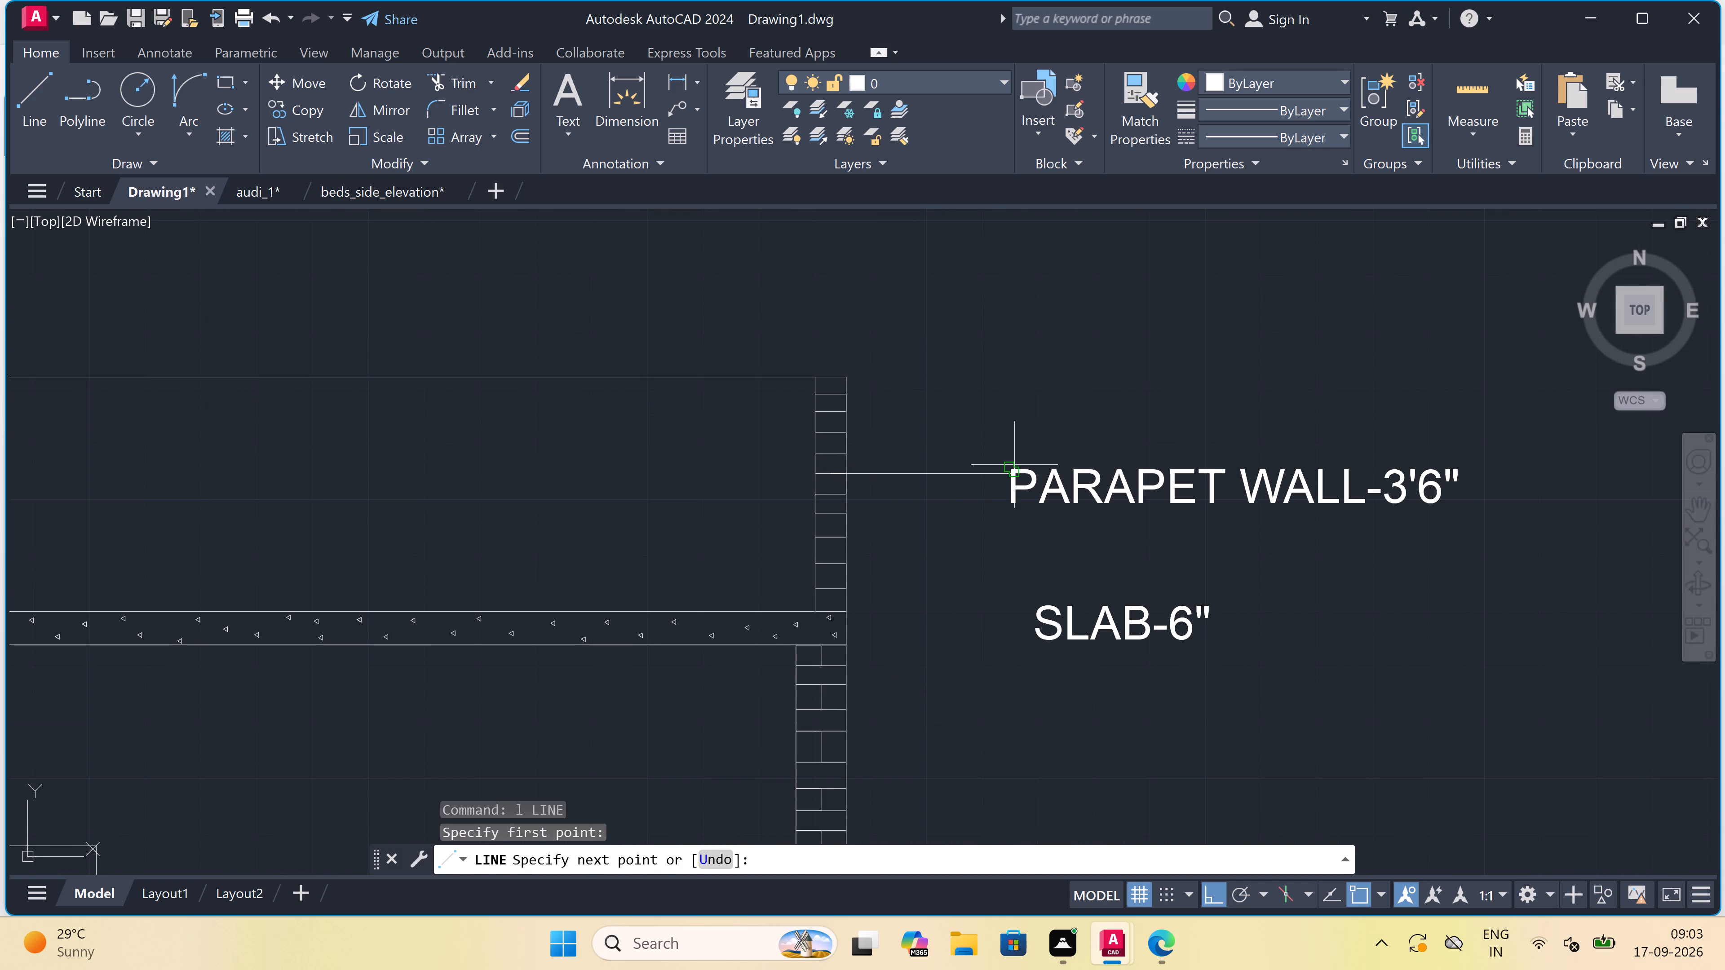
pyautogui.scroll(3, 977, 477)
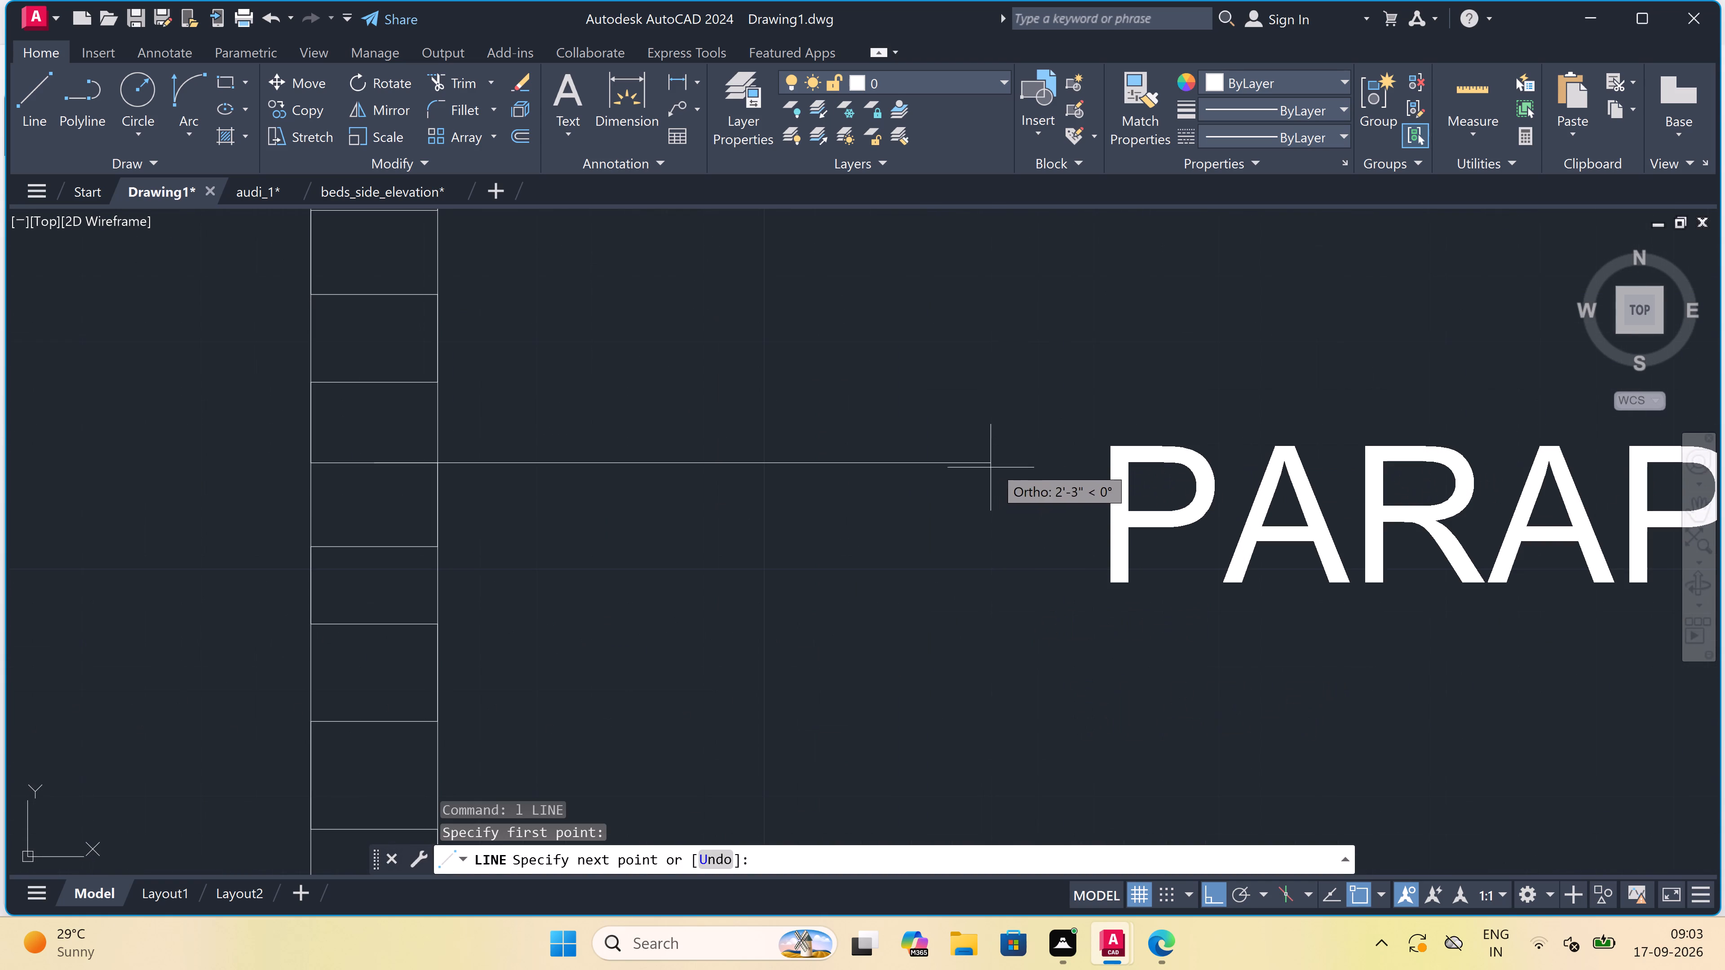
pyautogui.click(994, 464)
pyautogui.press('Escape')
pyautogui.scroll(-4, 973, 521)
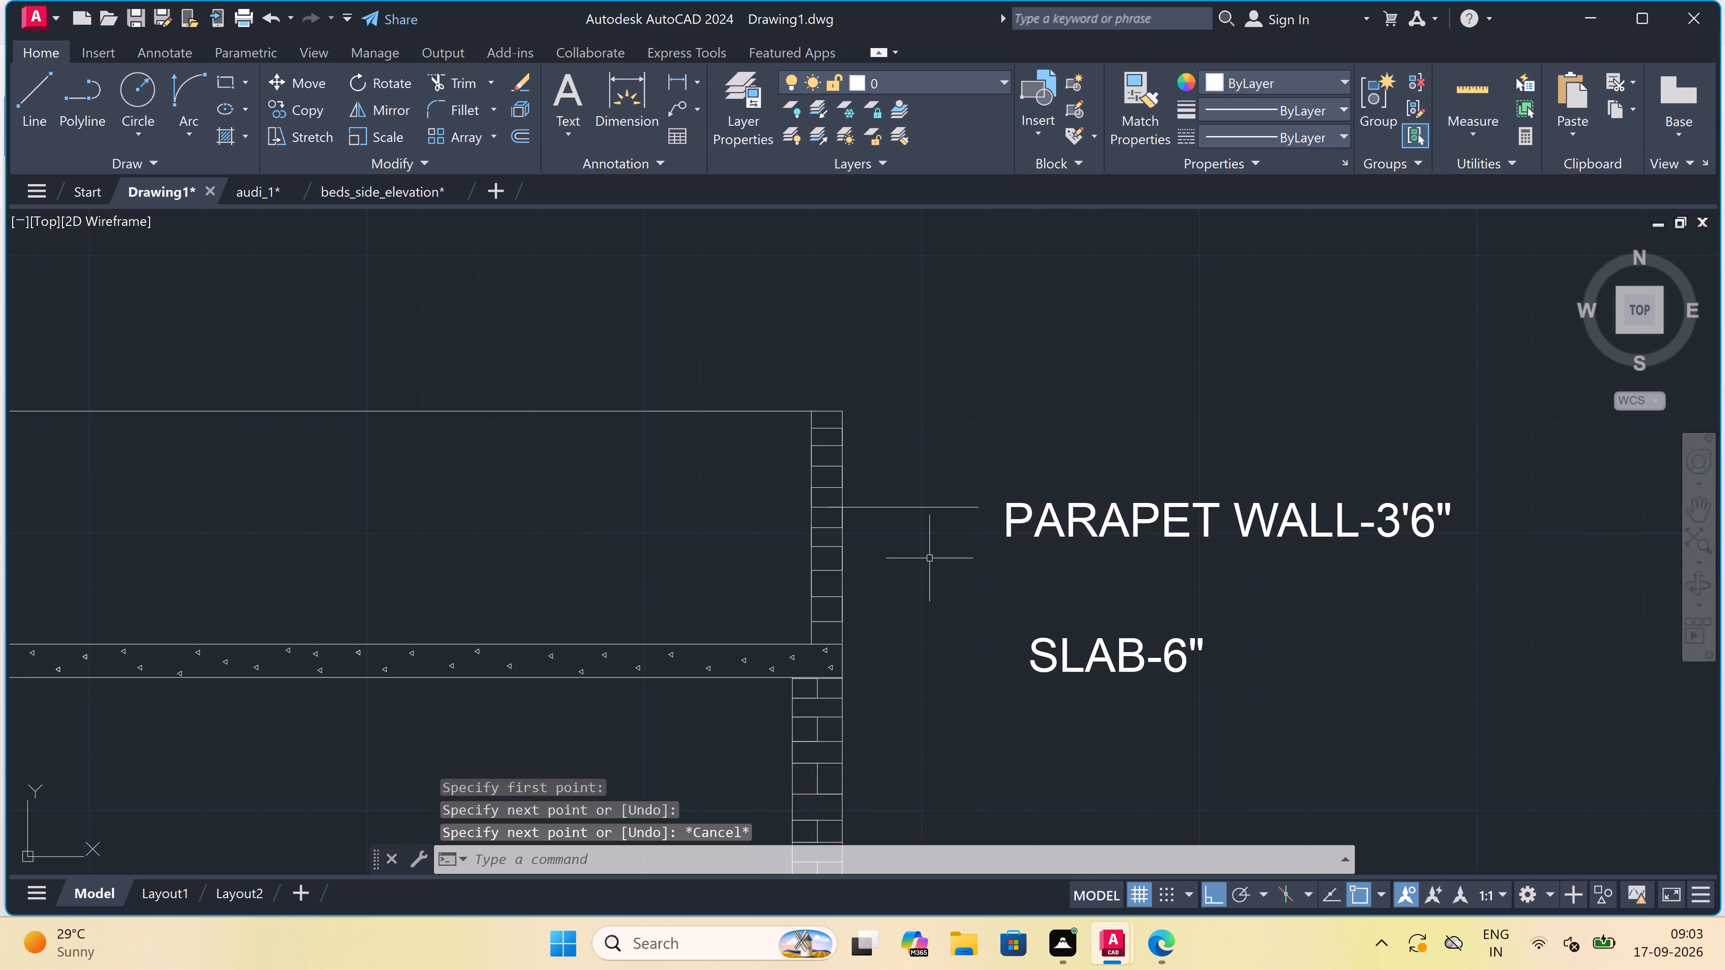
# Draw a horizontal leader line about 2'-5" long from the slab's end in section AA to the SLAB-6" label.
pyautogui.press('space')
pyautogui.scroll(1, 836, 673)
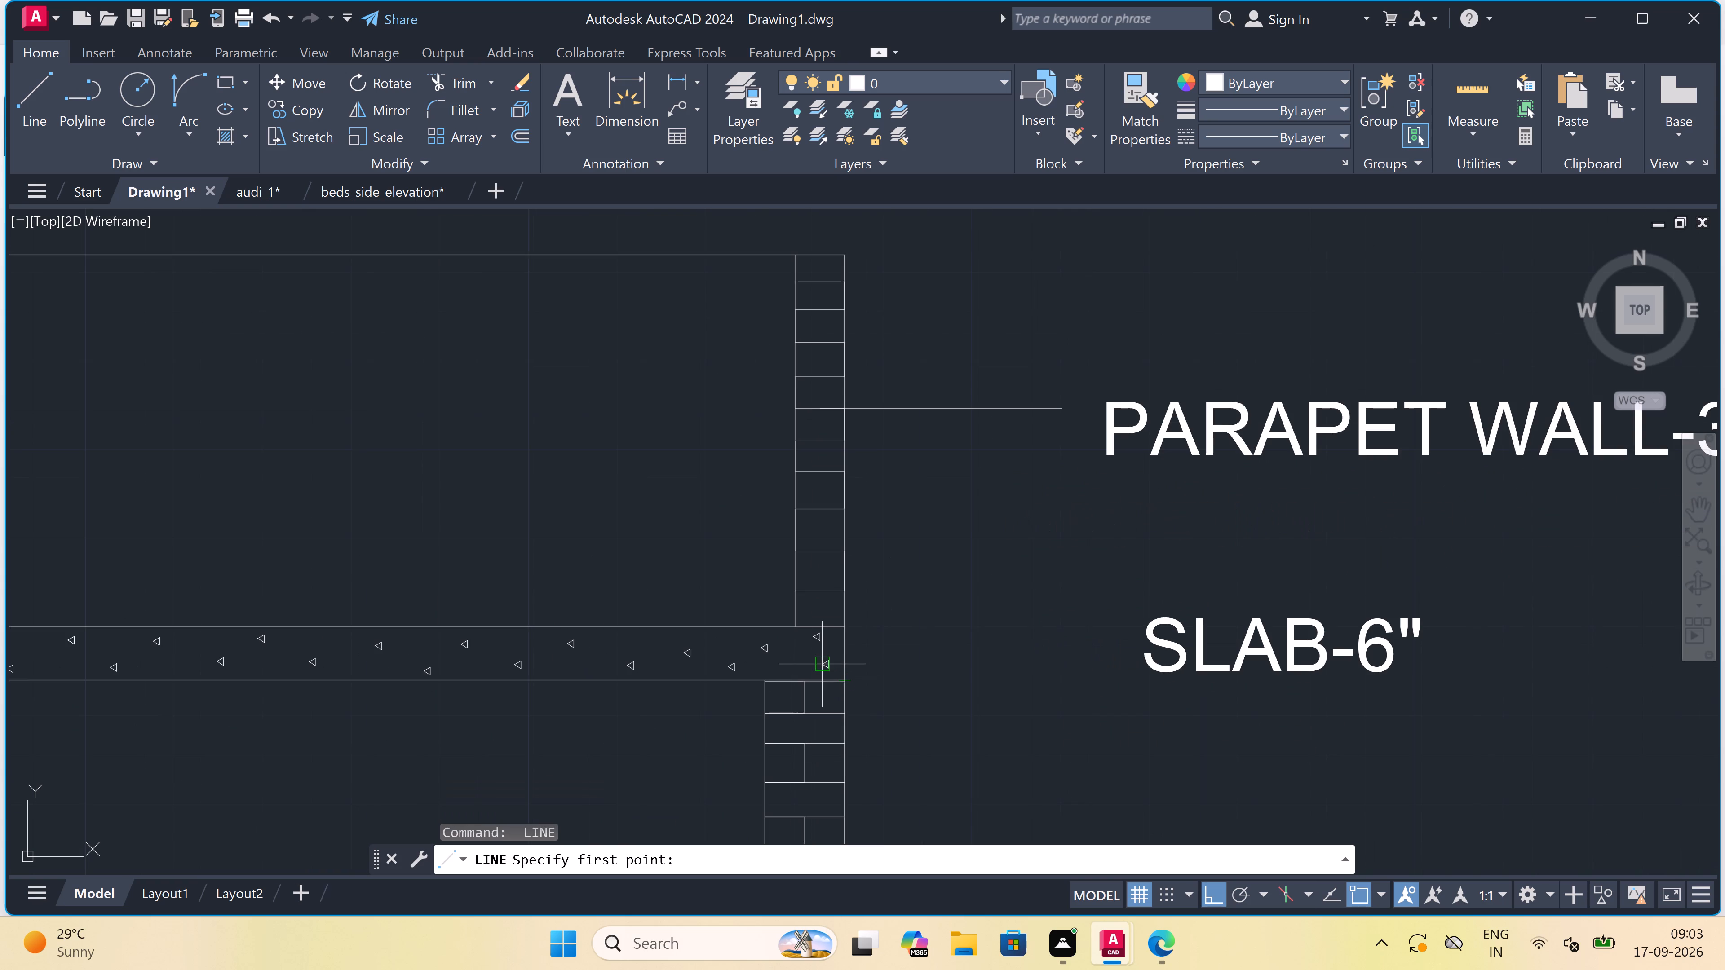
pyautogui.scroll(3, 808, 645)
pyautogui.moveTo(808, 645); pyautogui.dragTo(813, 644)
pyautogui.scroll(-4, 1300, 537)
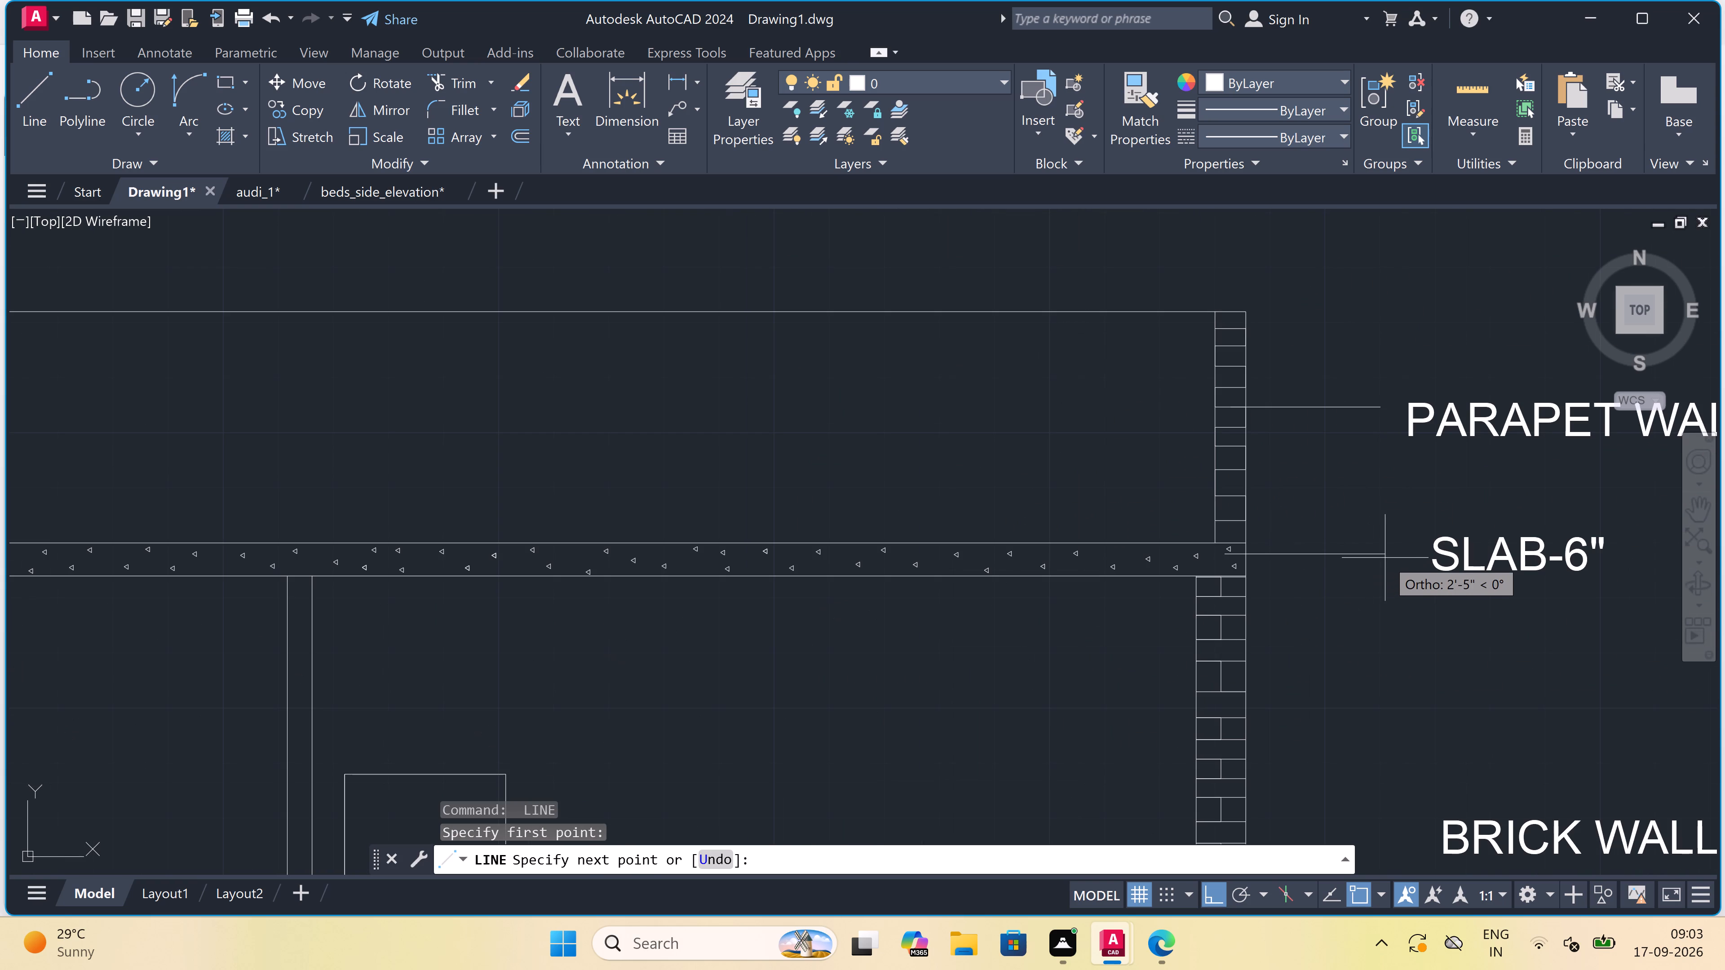
pyautogui.scroll(3, 1385, 557)
pyautogui.click(1397, 546)
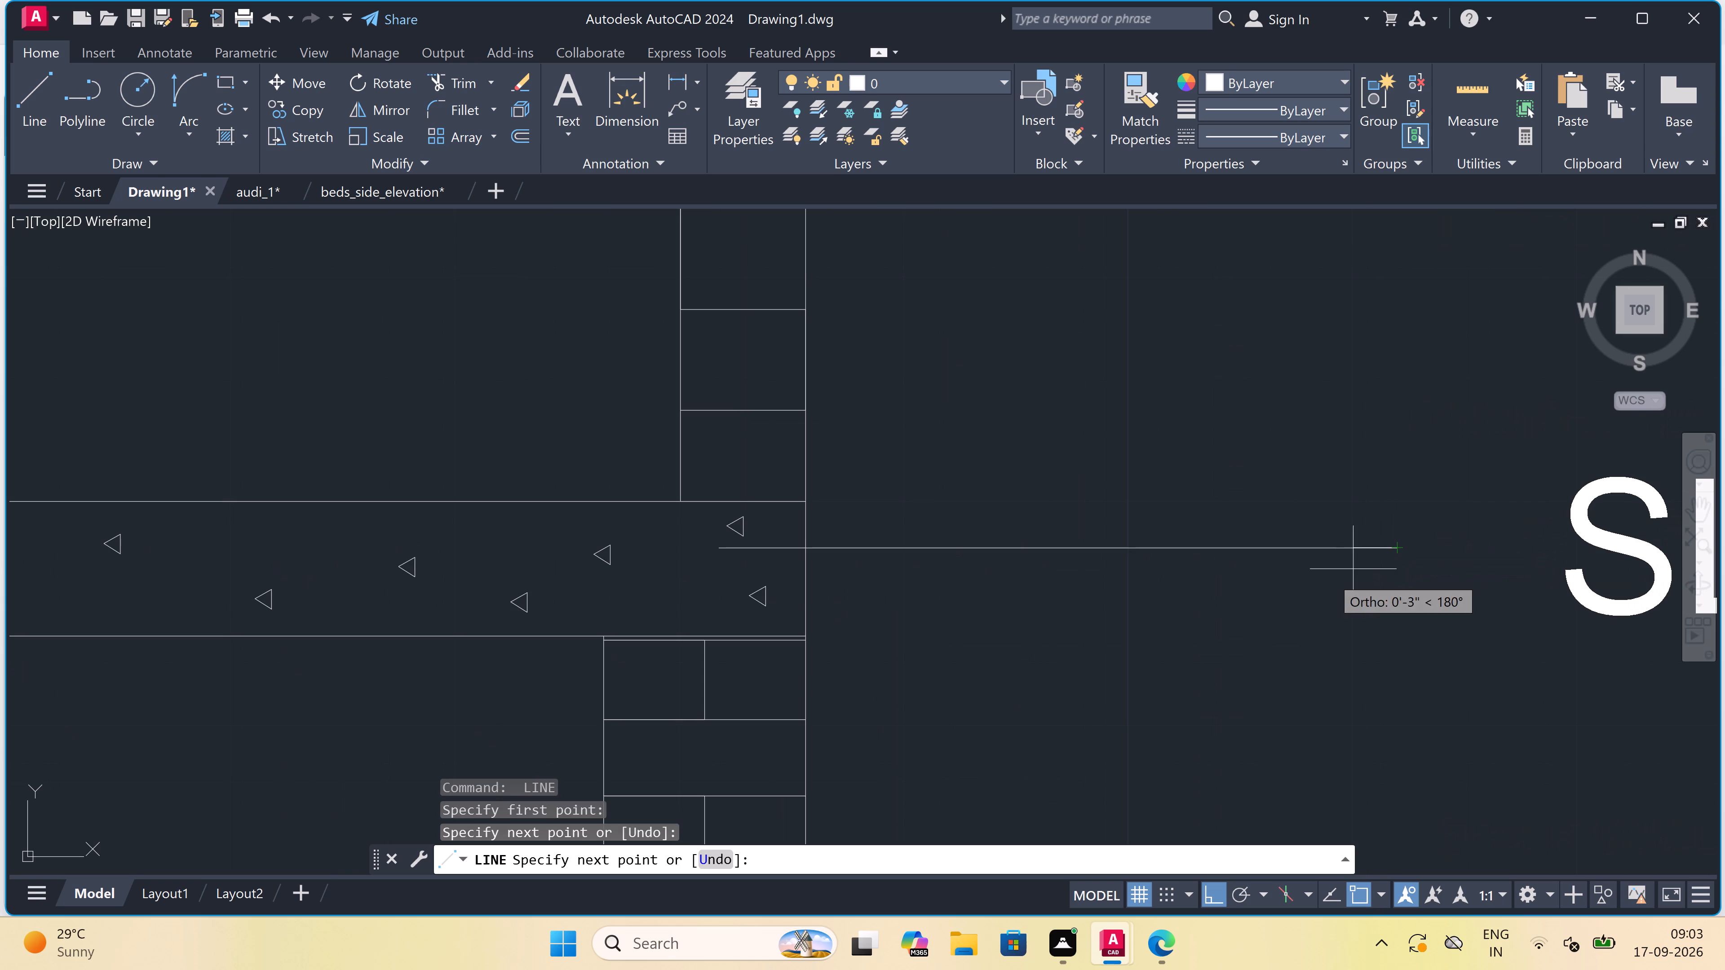
pyautogui.press('Escape')
pyautogui.scroll(-6, 1251, 544)
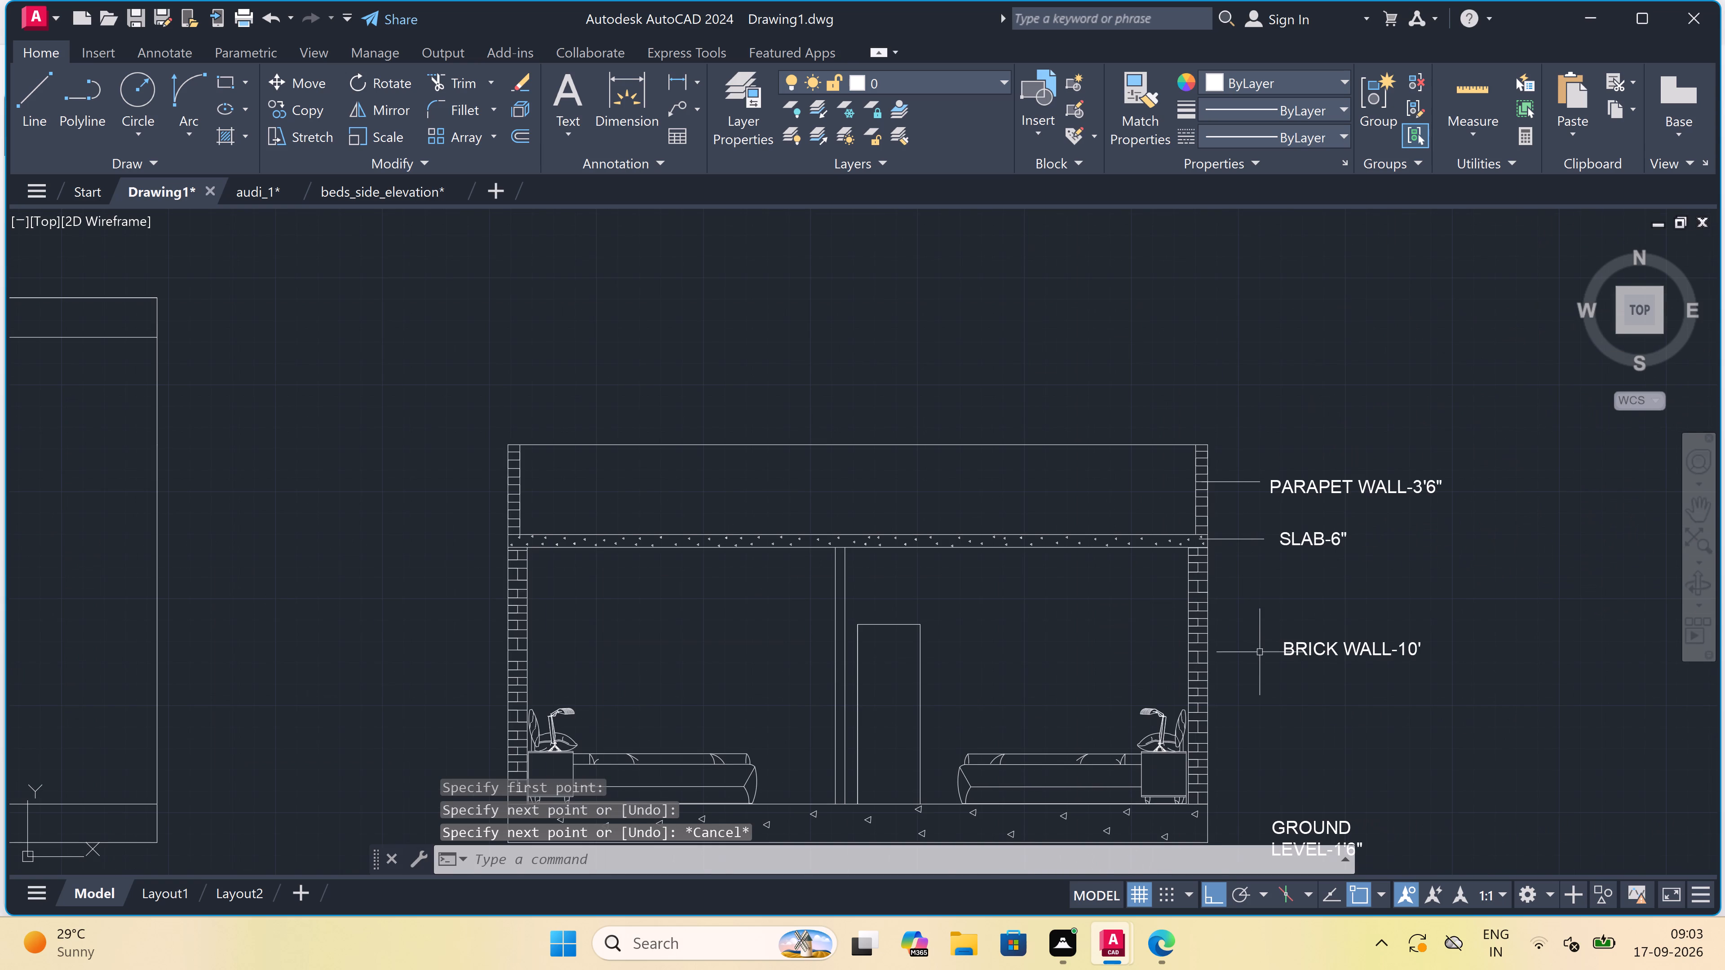
# Draw a horizontal leader line about 2'-6" long from section AA's outer brick wall face toward the BRICK WALL-10' label.
pyautogui.scroll(3, 1256, 678)
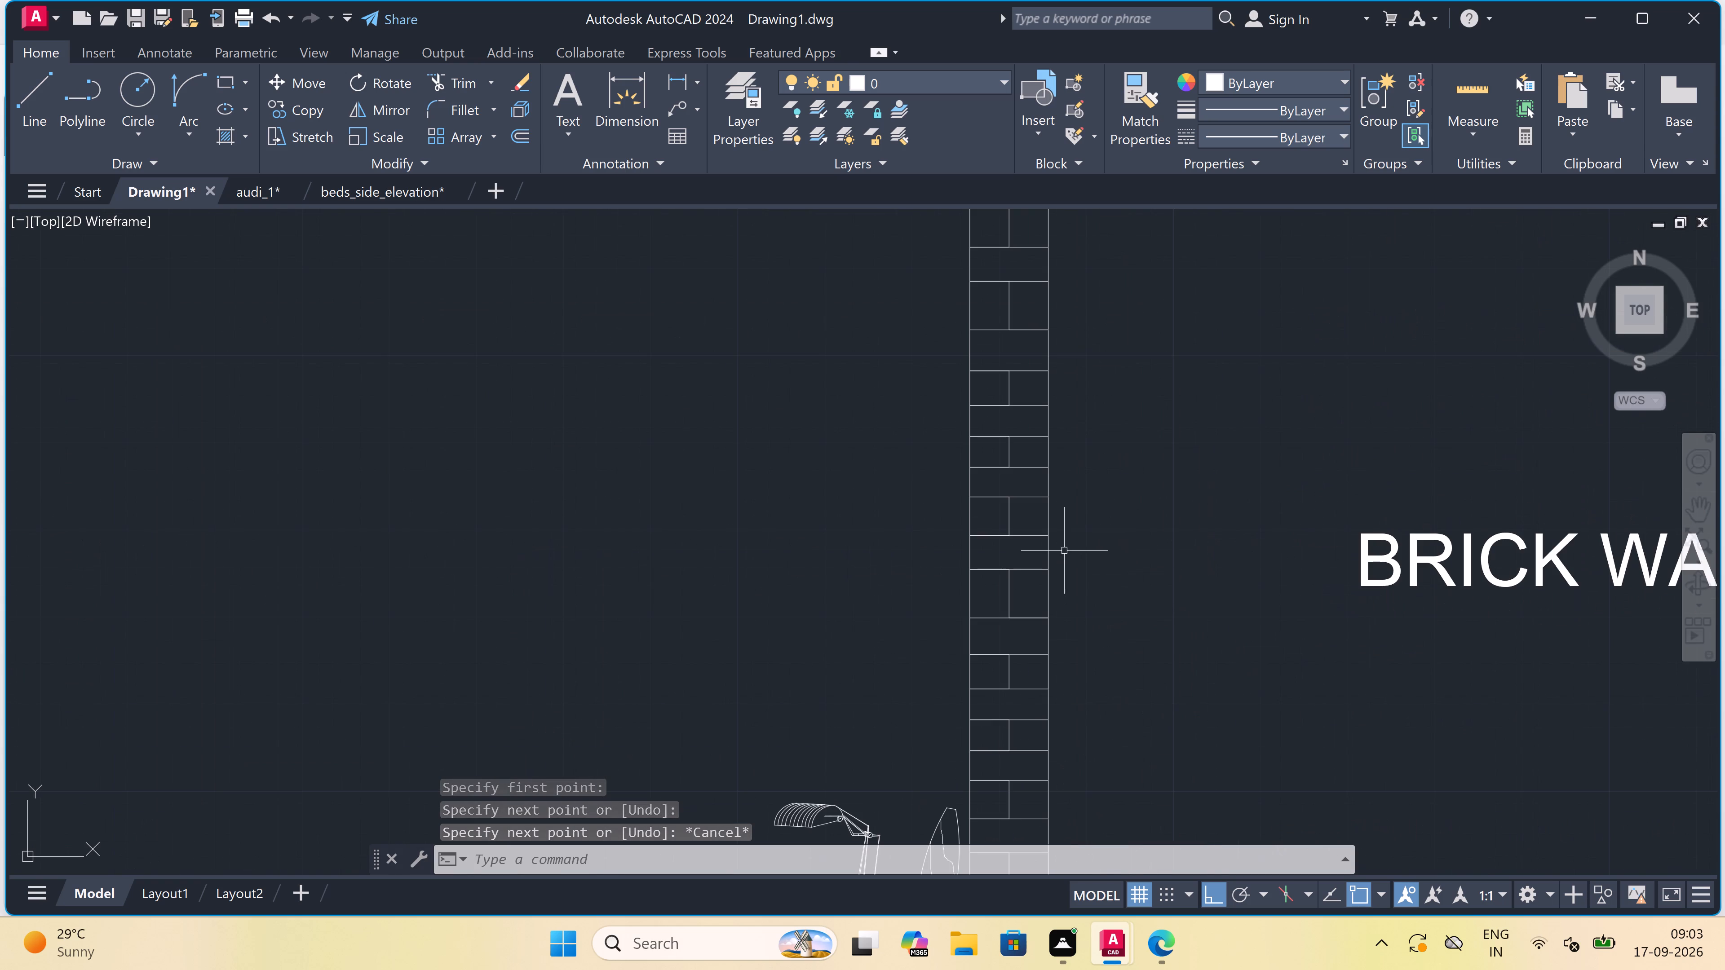
pyautogui.press('space')
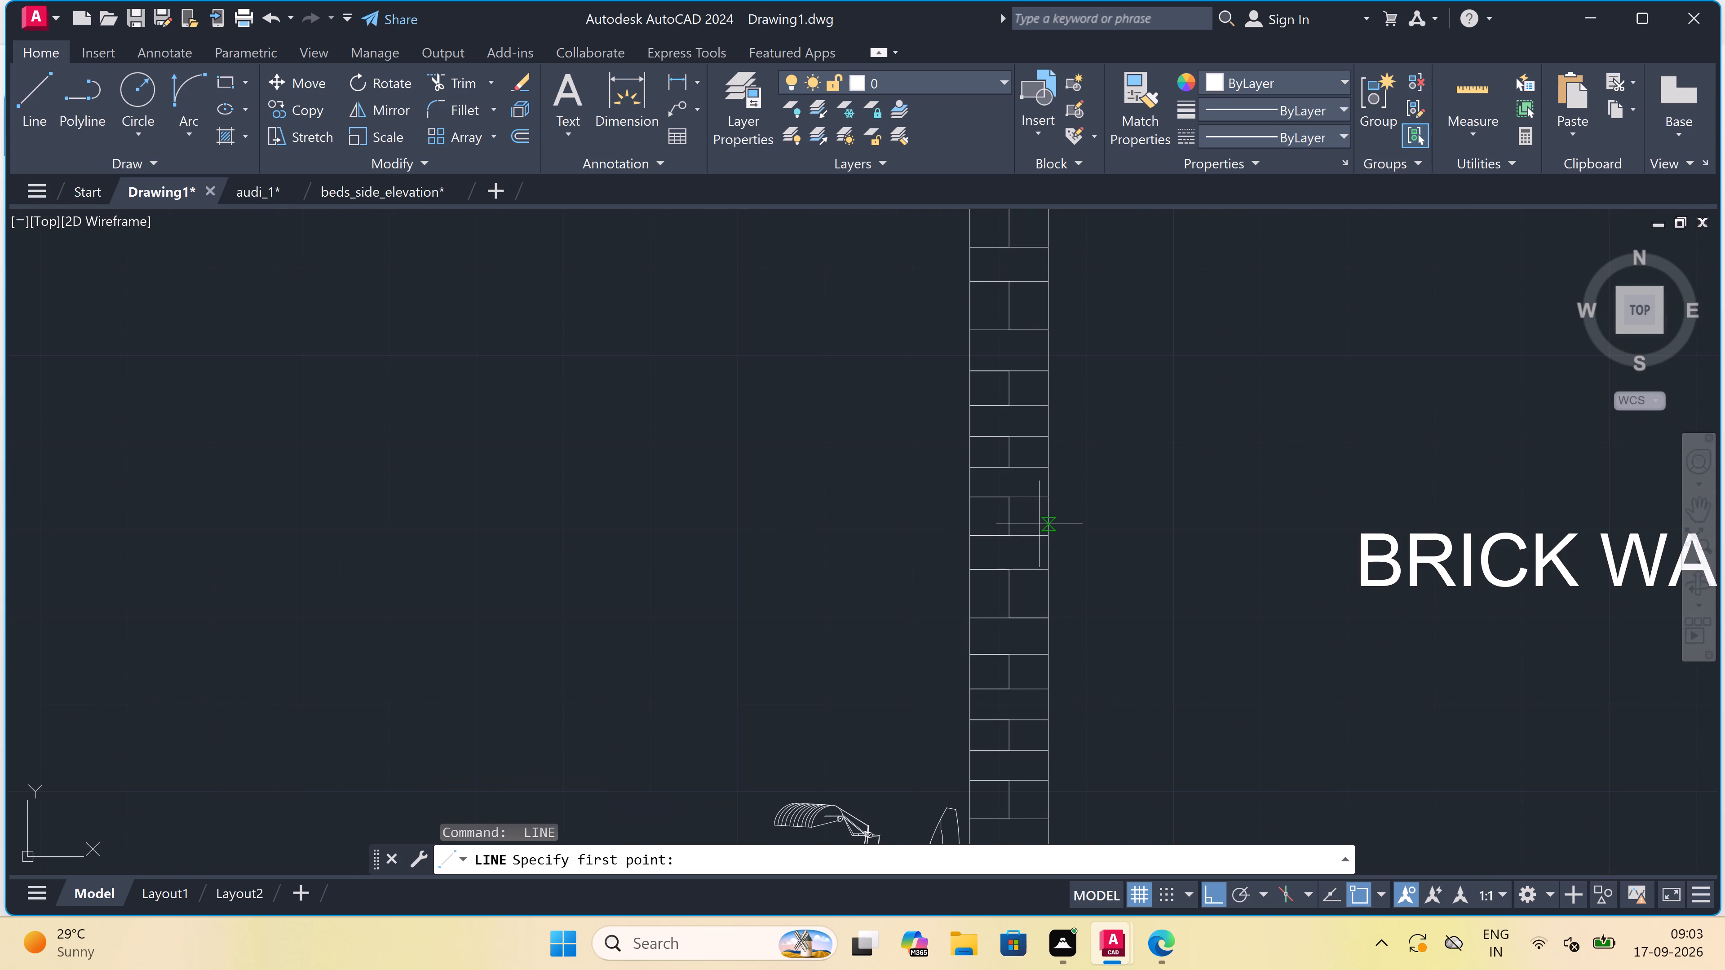
pyautogui.click(1039, 524)
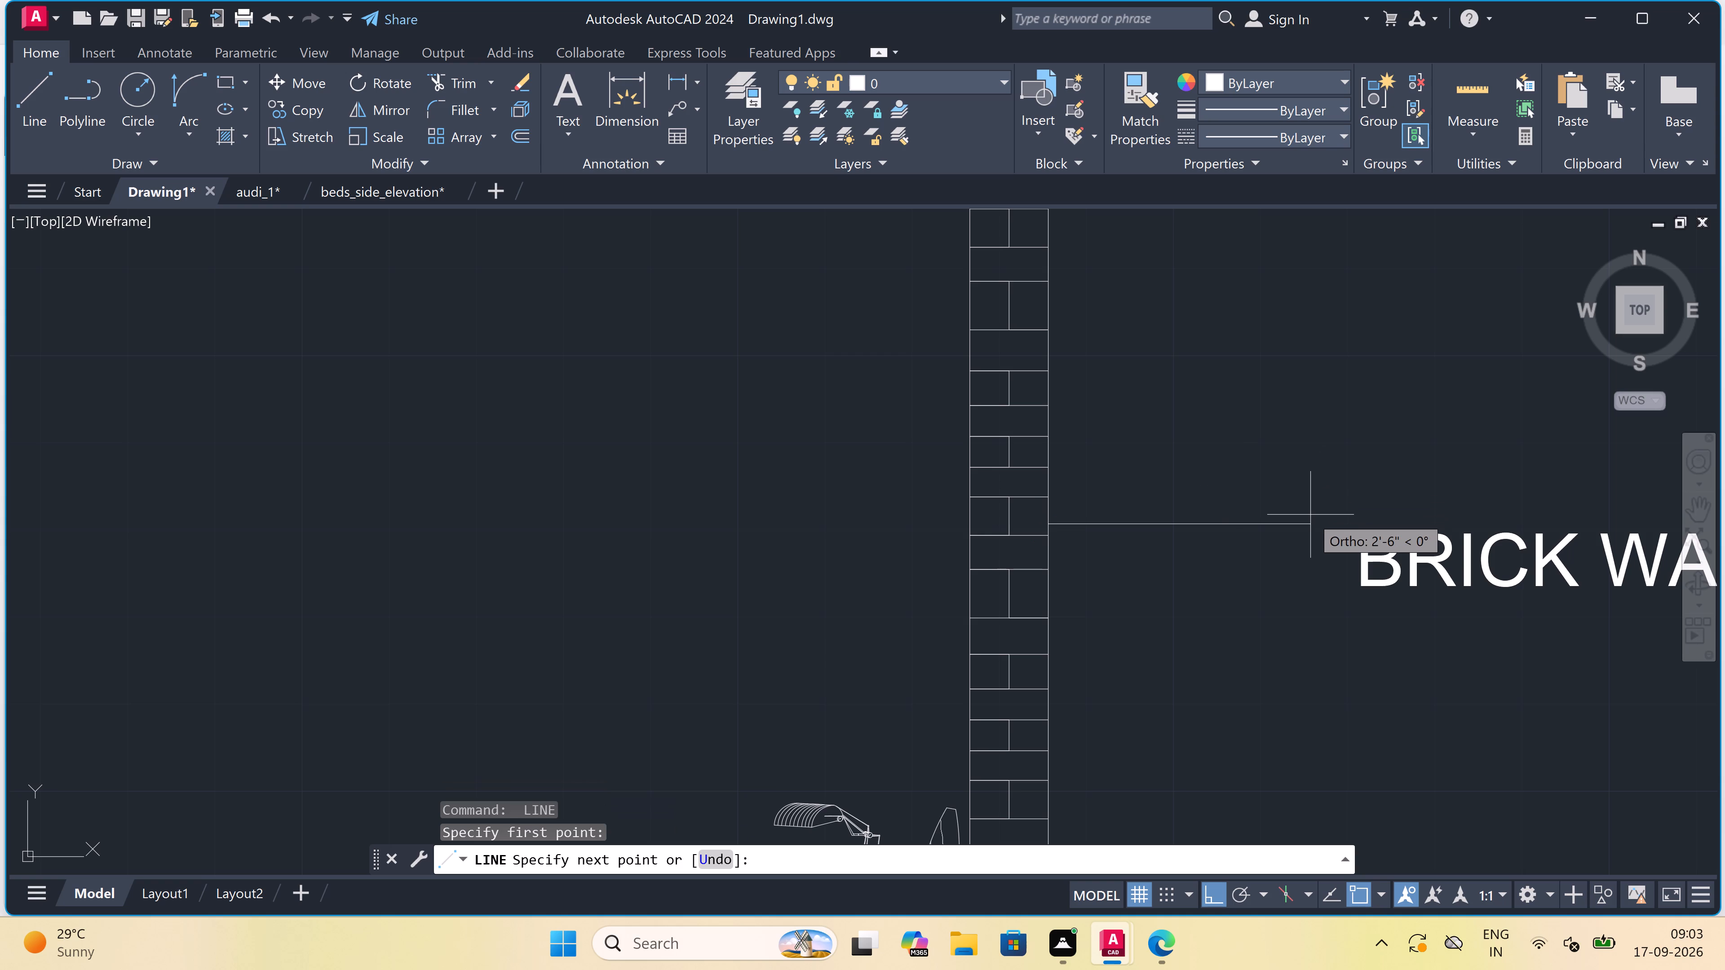
pyautogui.click(1310, 515)
pyautogui.press('Escape')
pyautogui.scroll(-5, 1238, 493)
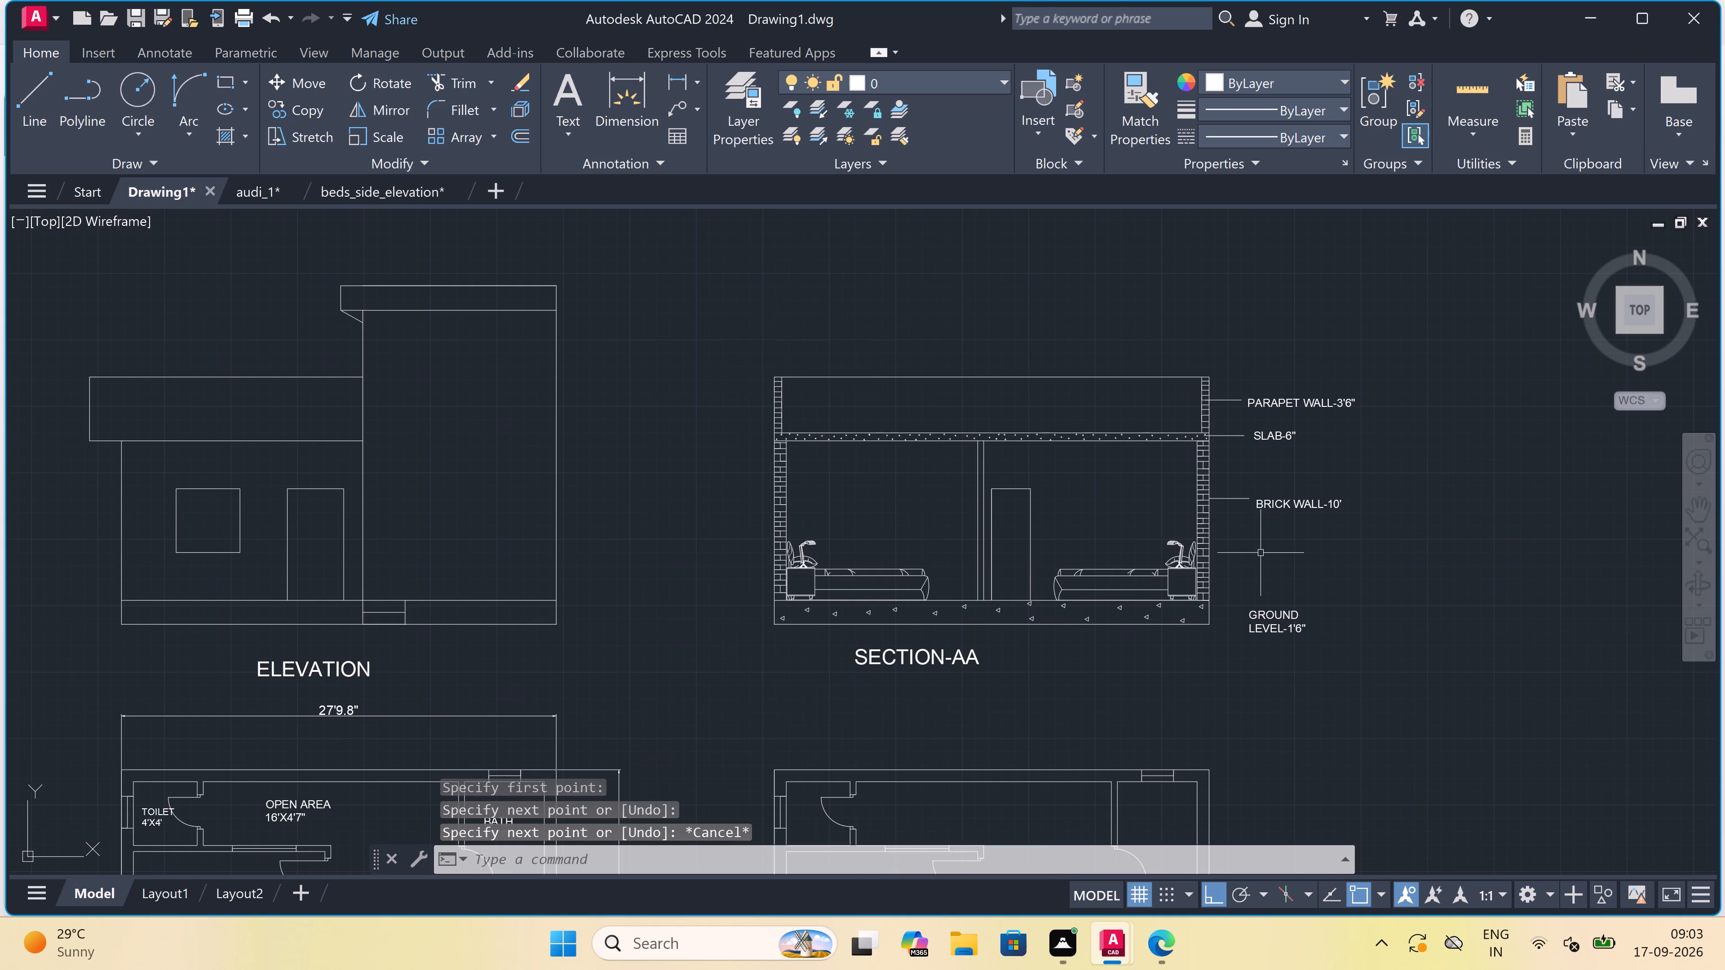
# Draw a horizontal leader line from the edge of section AA's hatched base to the GROUND LEVEL-1'6" label.
pyautogui.scroll(3, 1245, 620)
pyautogui.press('space')
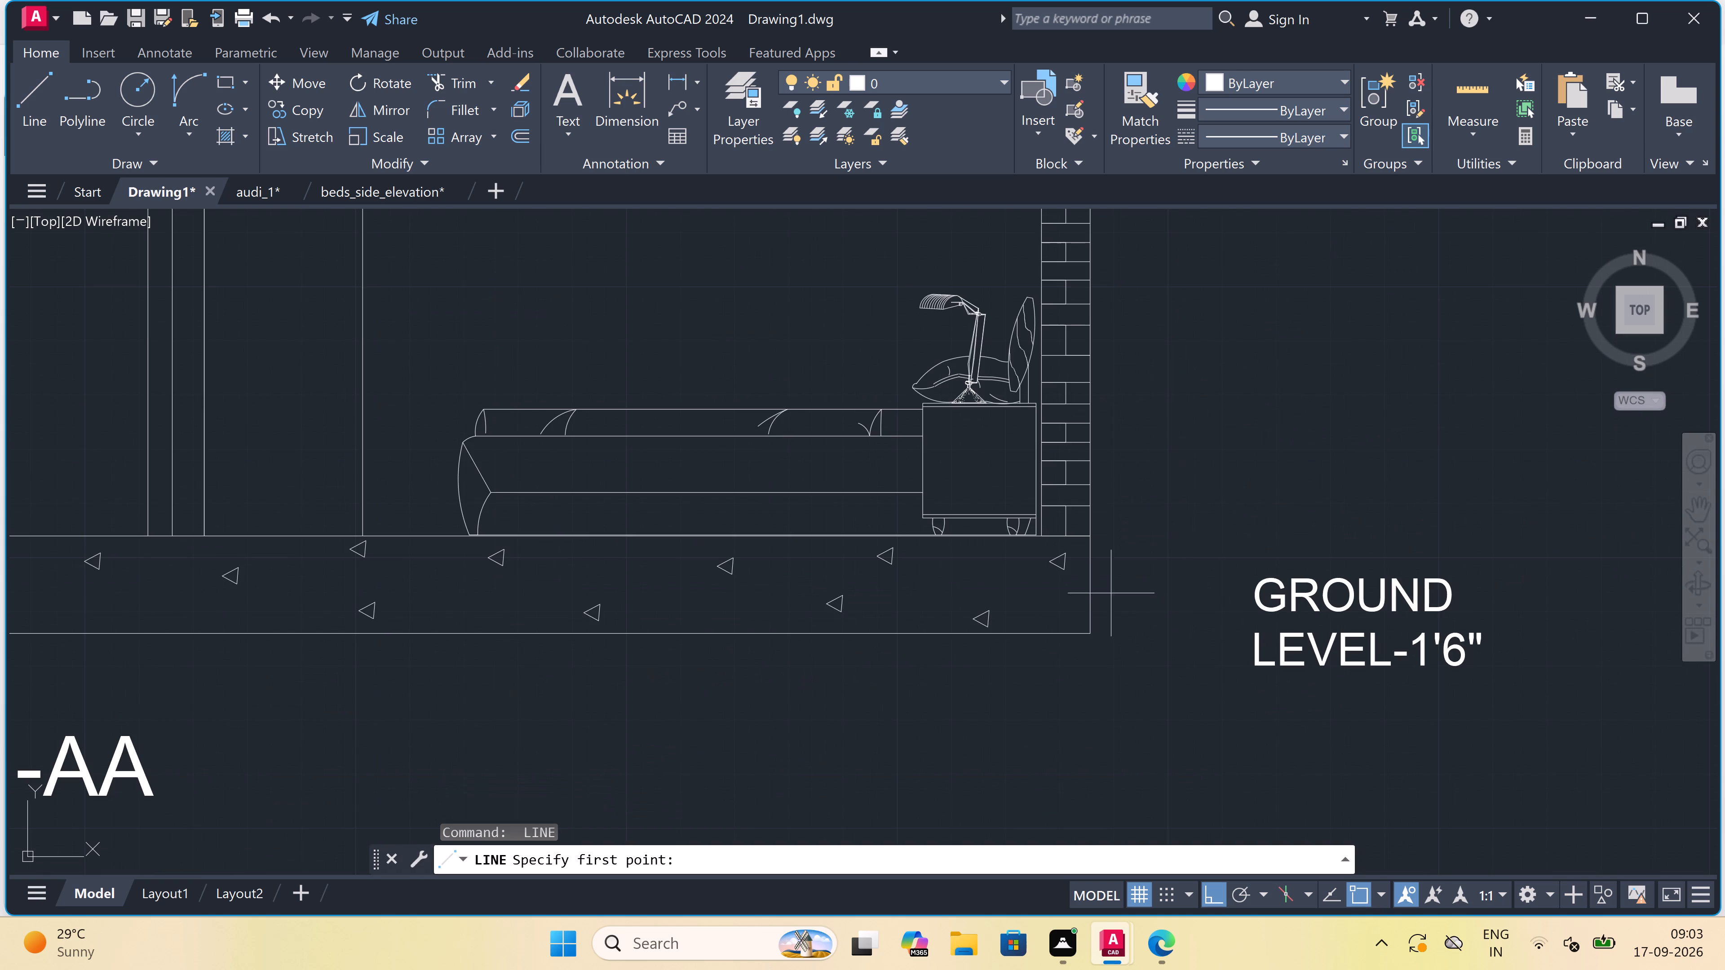
pyautogui.click(1078, 598)
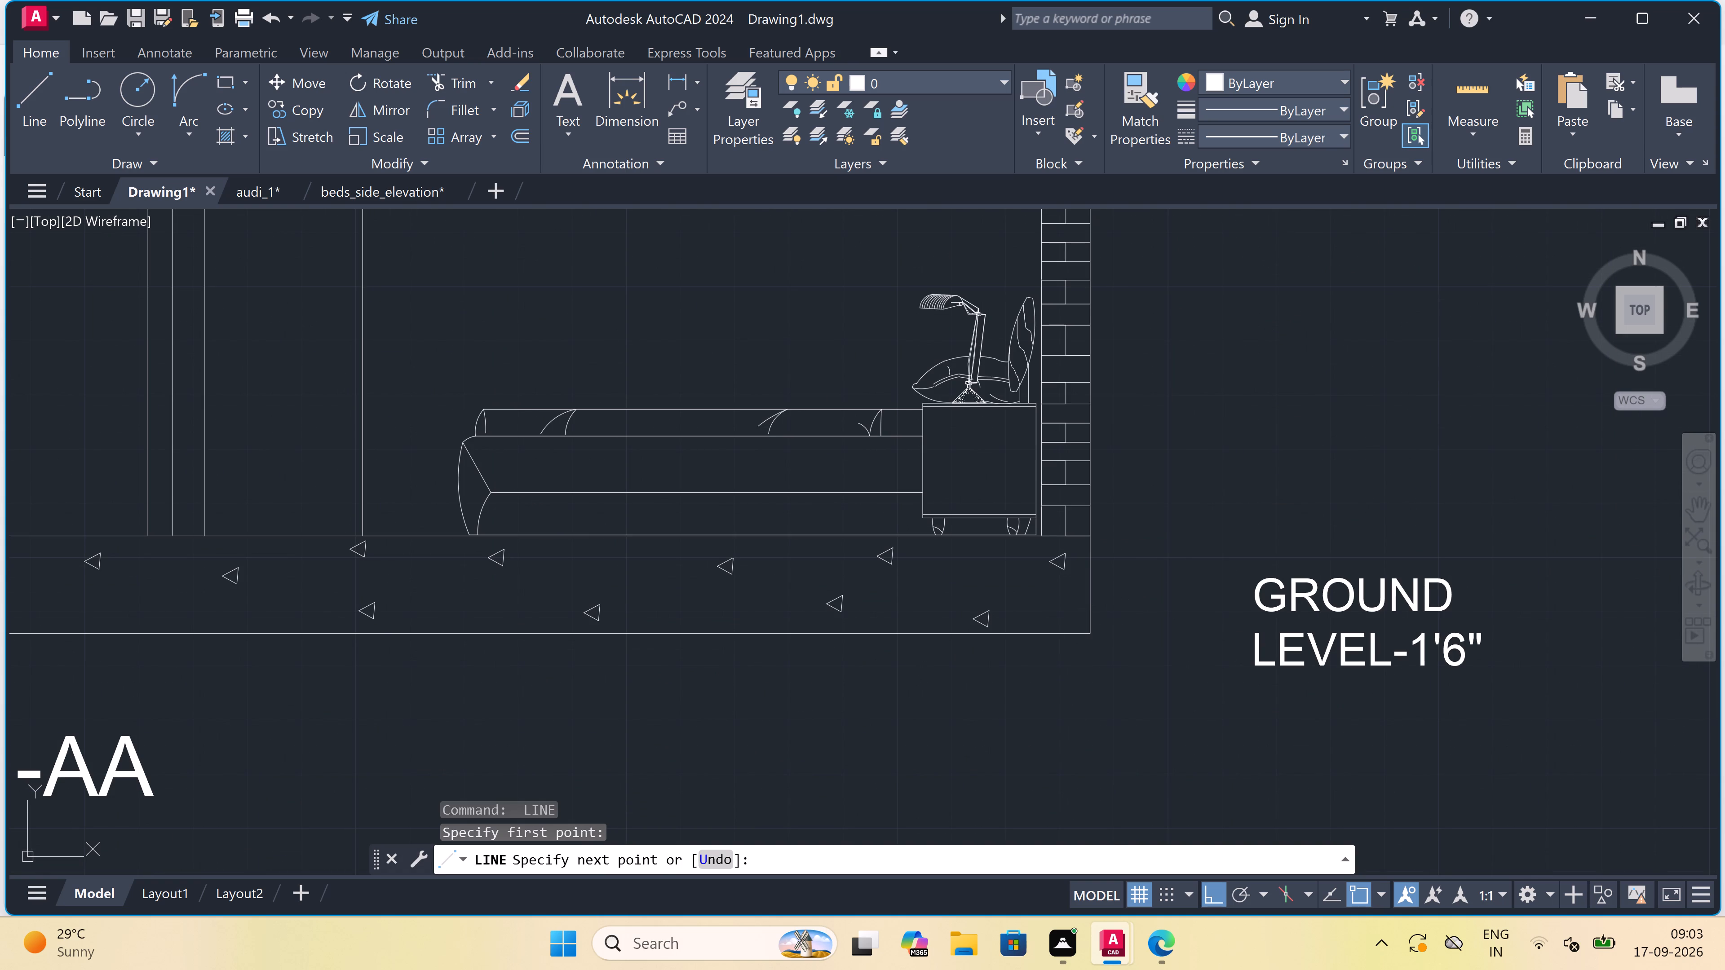
pyautogui.click(1231, 601)
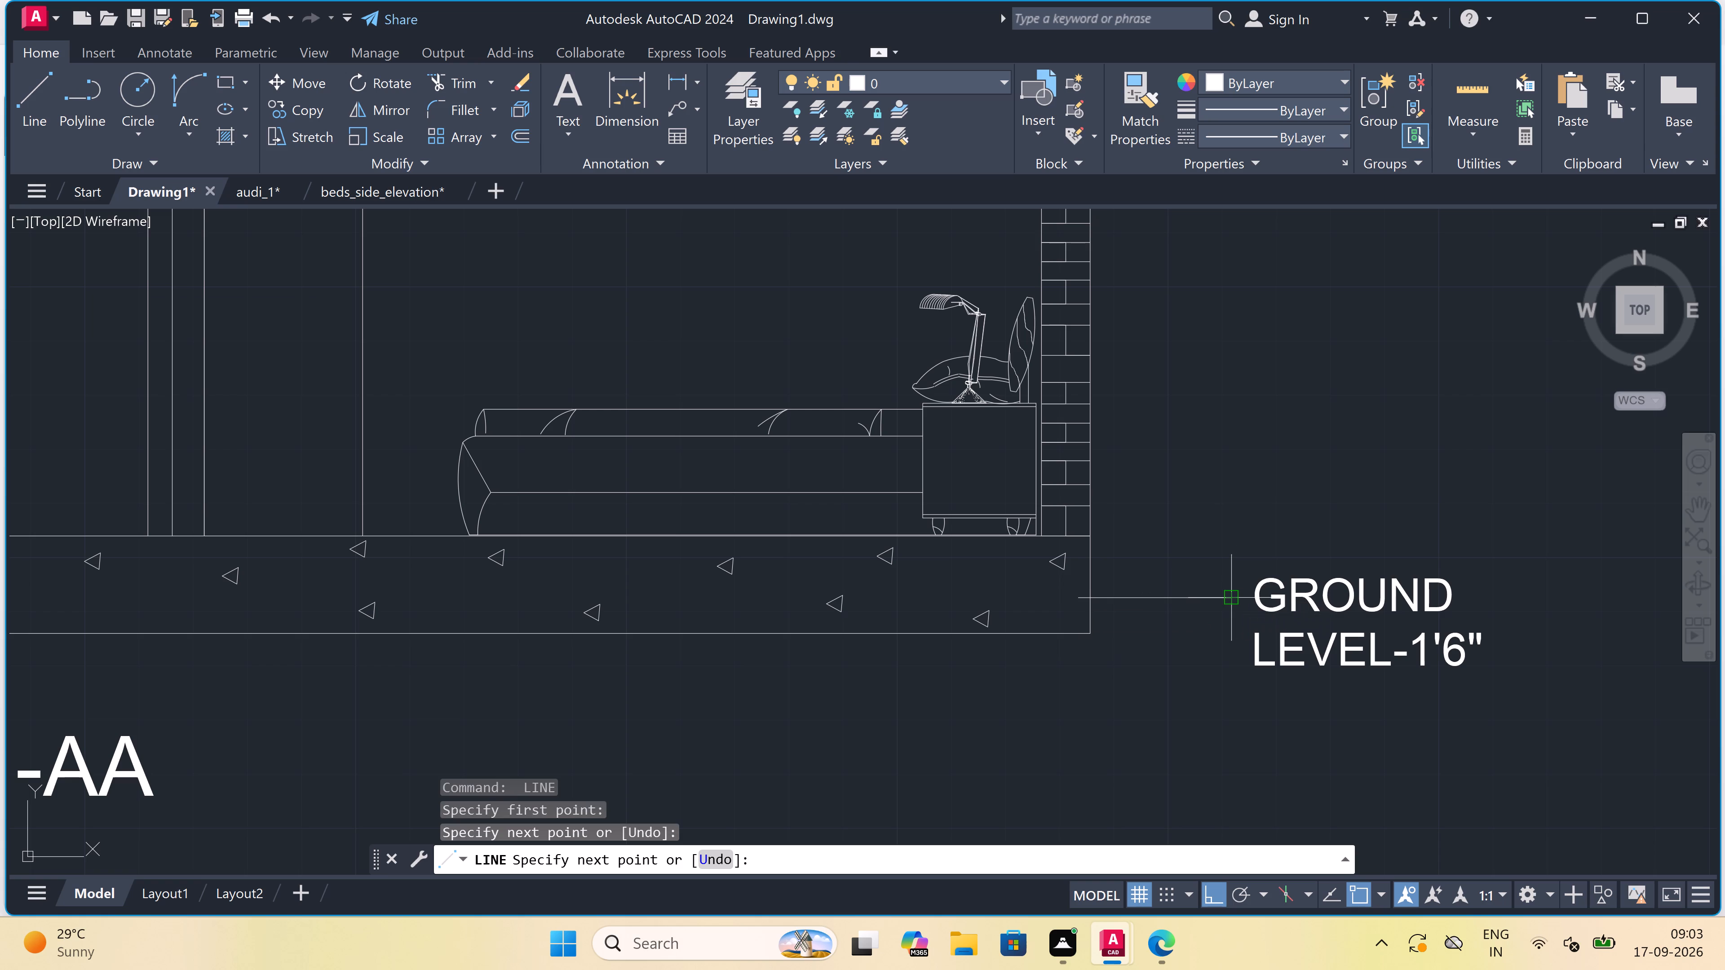
pyautogui.press('Escape')
pyautogui.scroll(-3, 1202, 600)
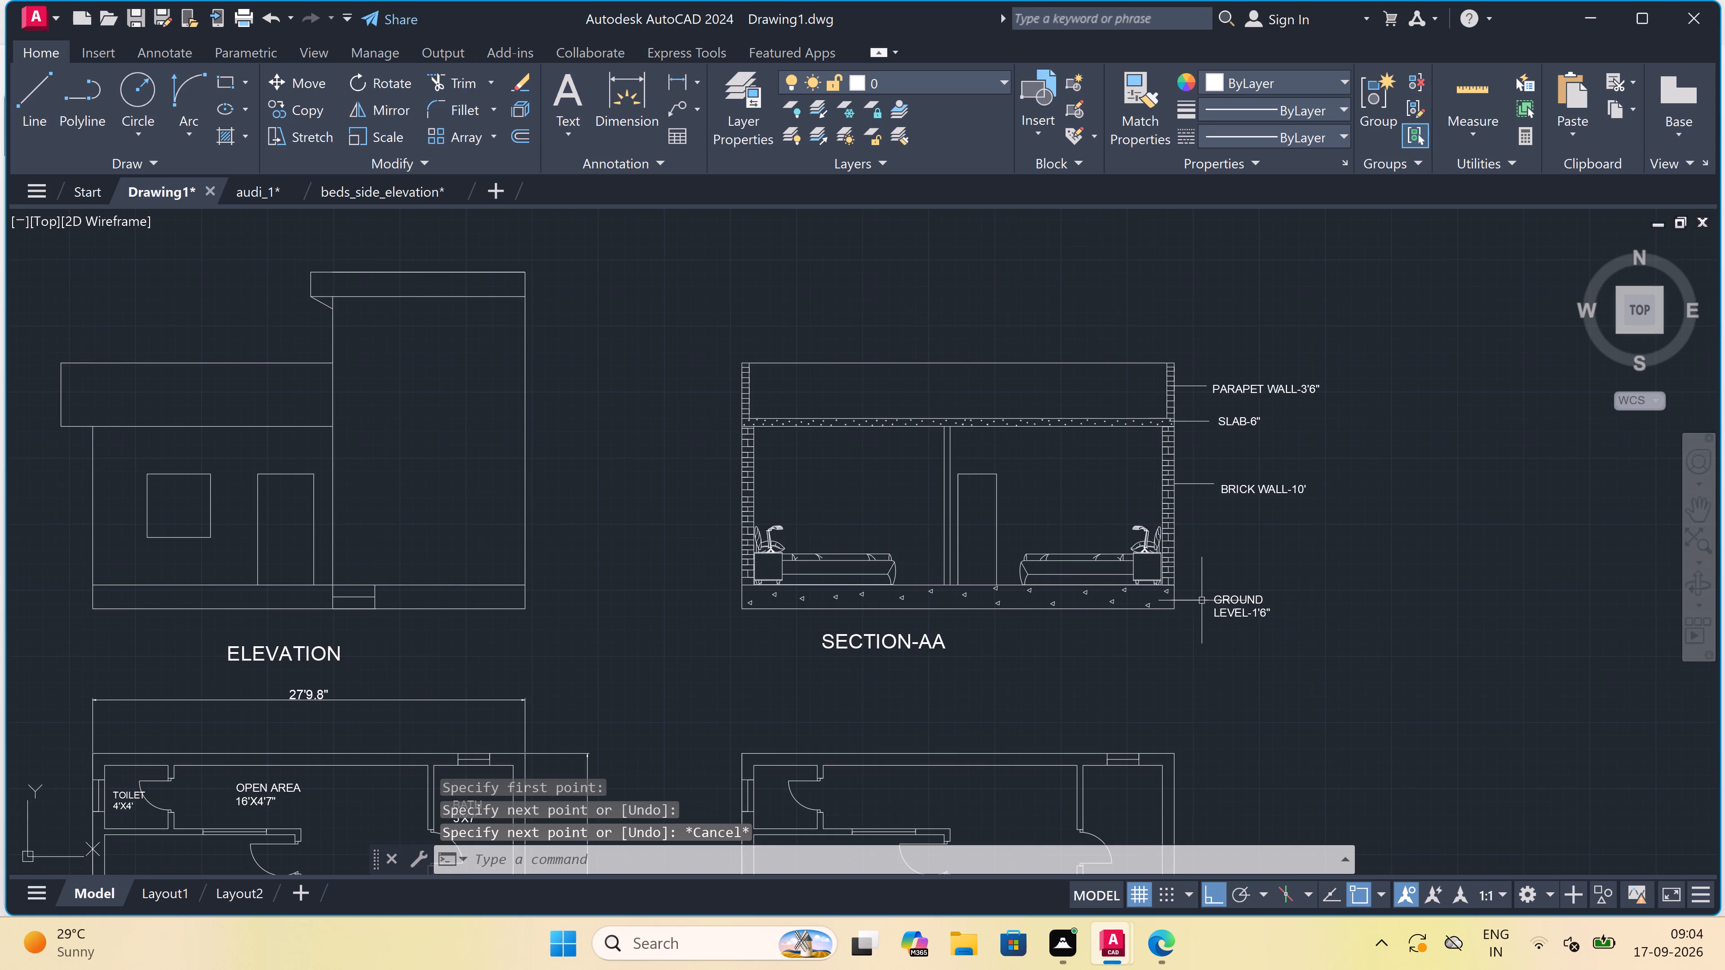
# Draw a rectangular border enclosing the elevation, section AA and both floor plans.
pyautogui.scroll(-4, 1202, 600)
pyautogui.scroll(2, 1216, 659)
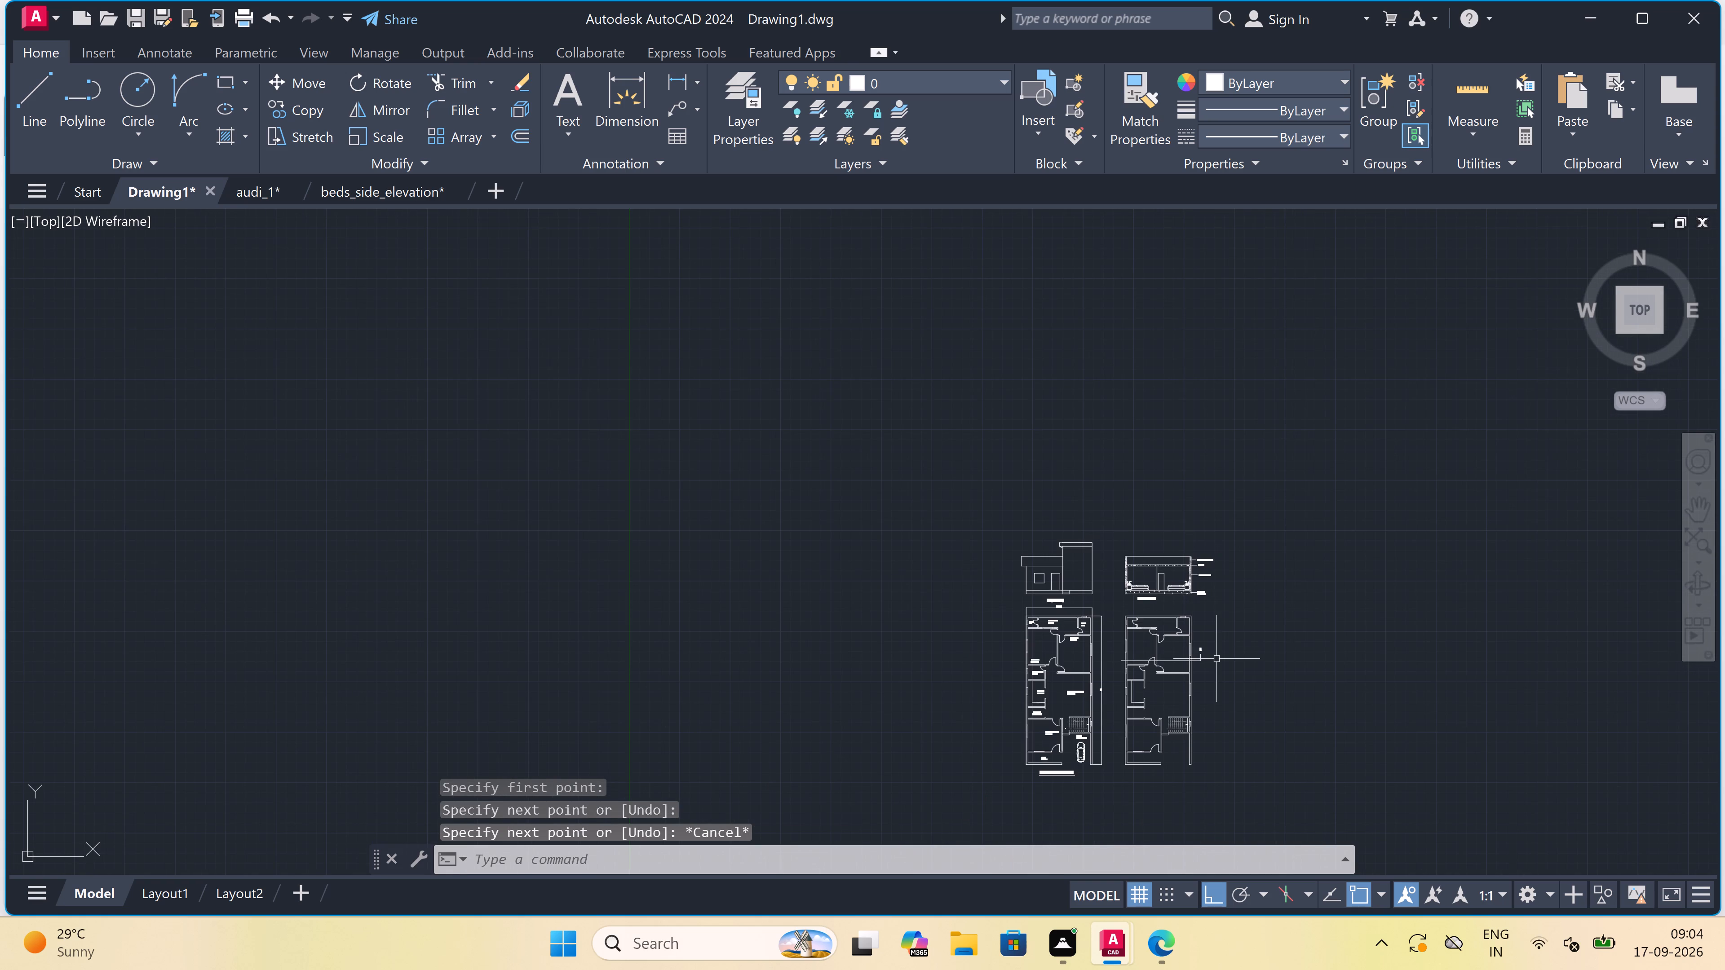
pyautogui.scroll(-2, 1212, 657)
pyautogui.scroll(2, 1187, 716)
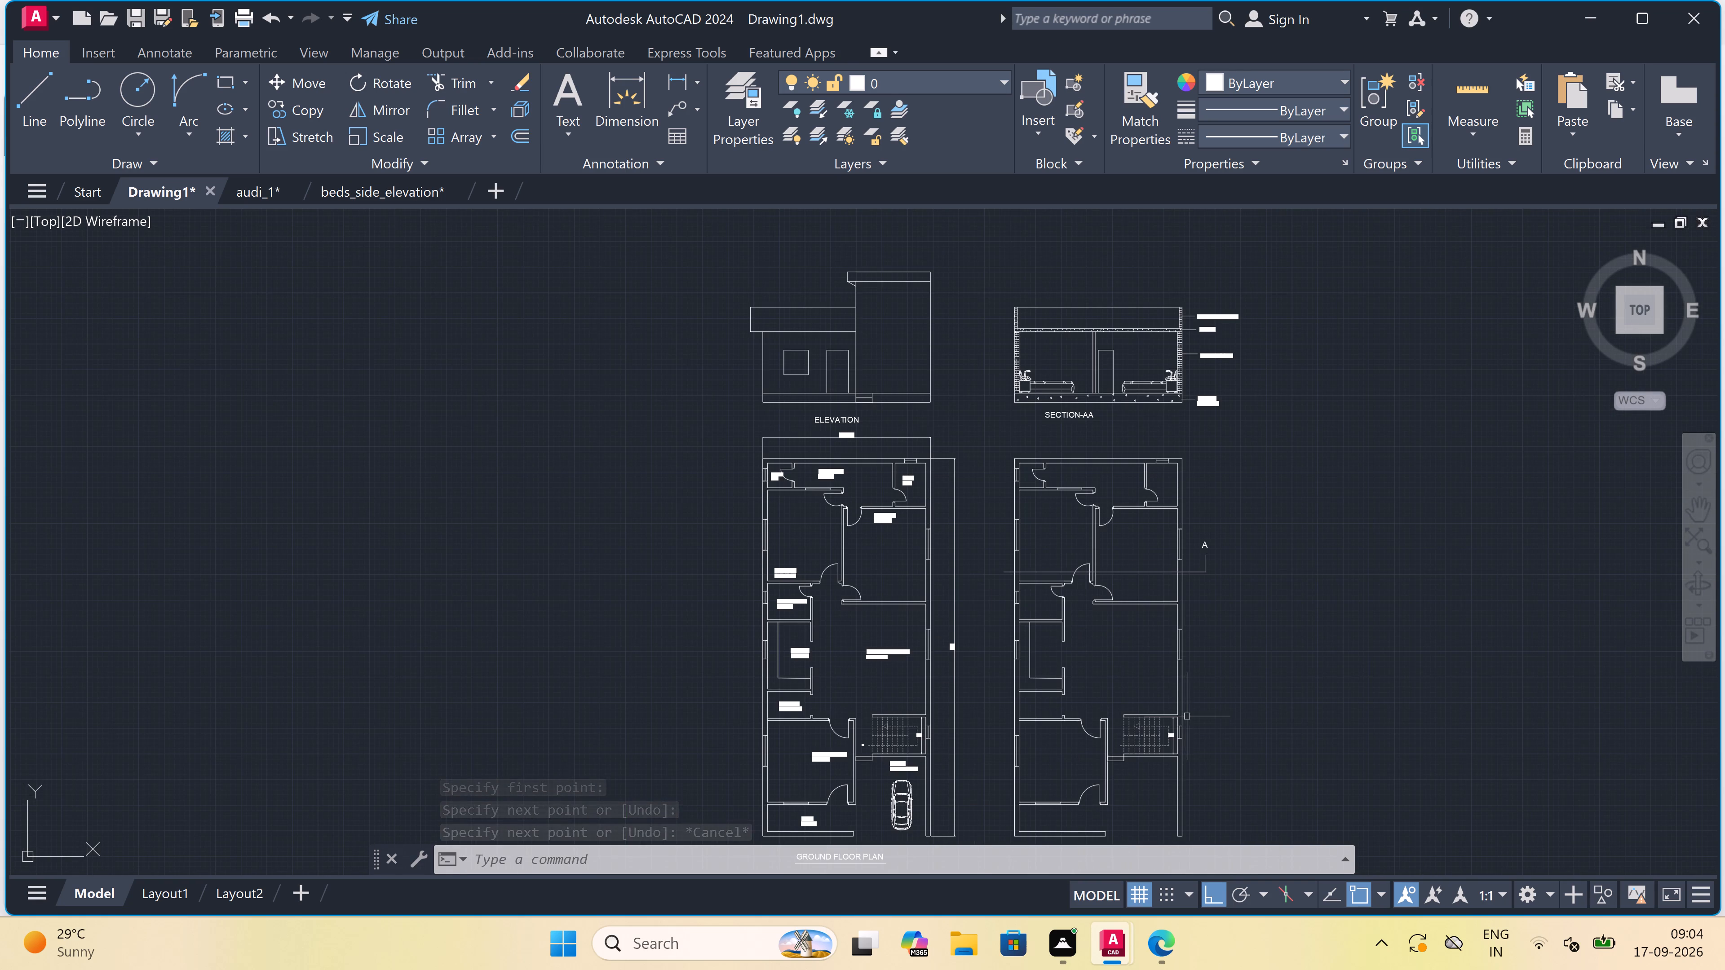
pyautogui.press('r')
pyautogui.press('e')
pyautogui.press('c')
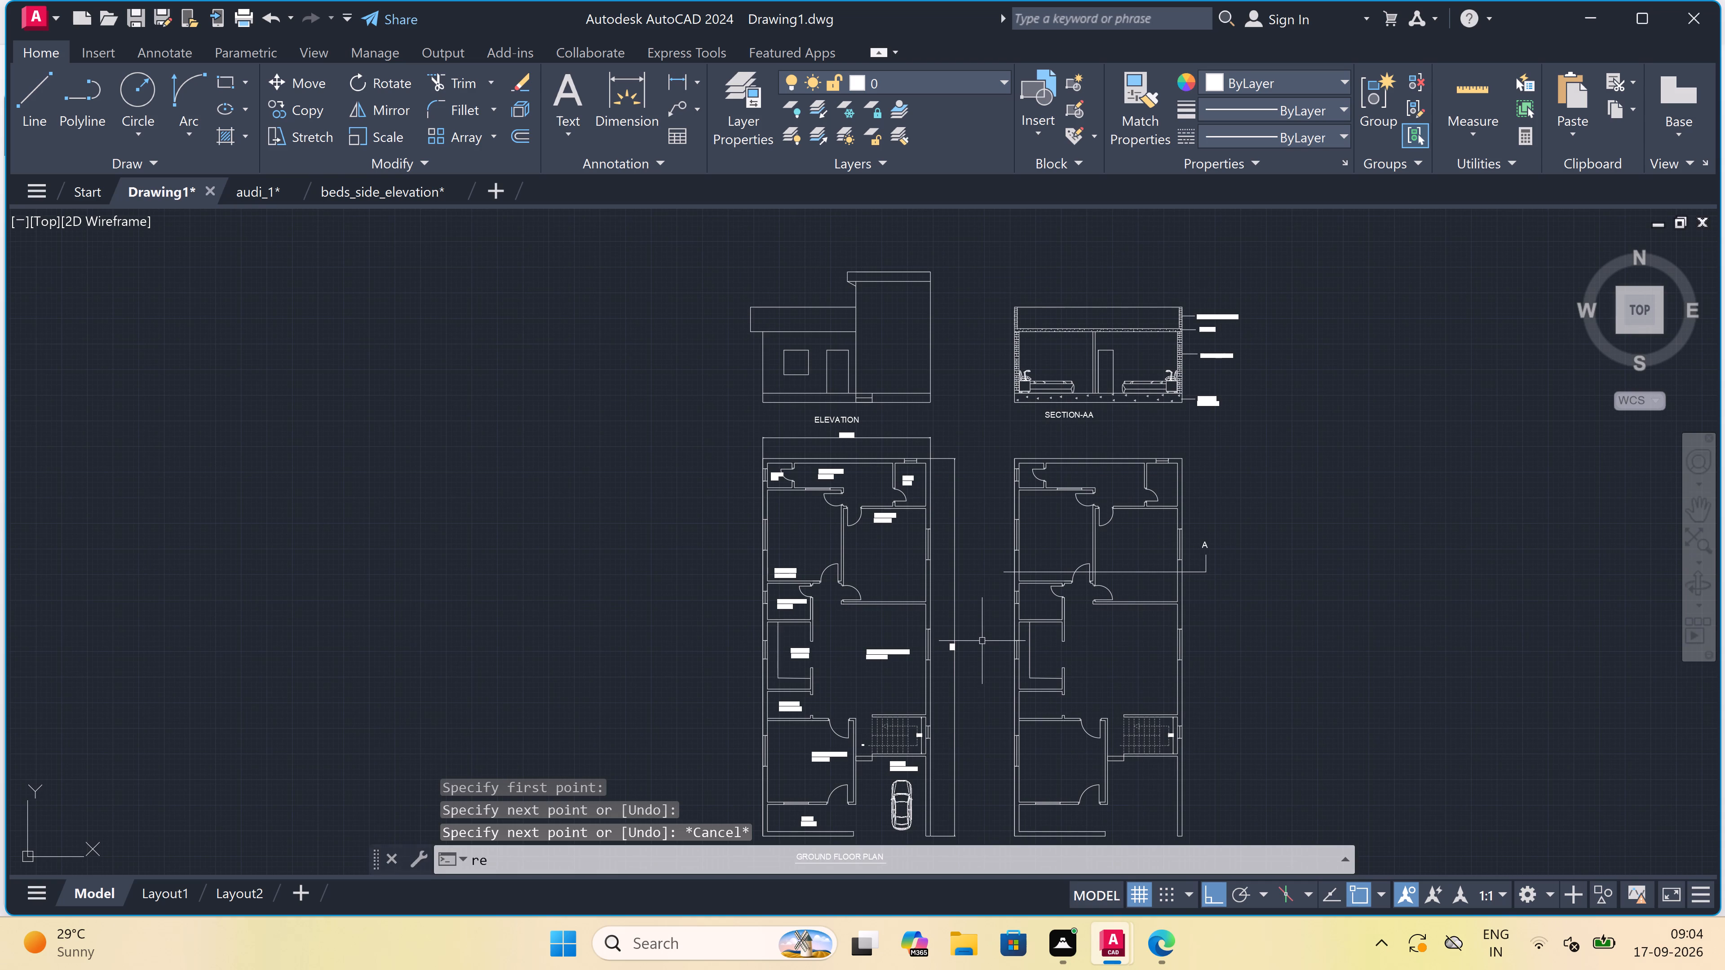
pyautogui.press('space')
pyautogui.scroll(-1, 973, 617)
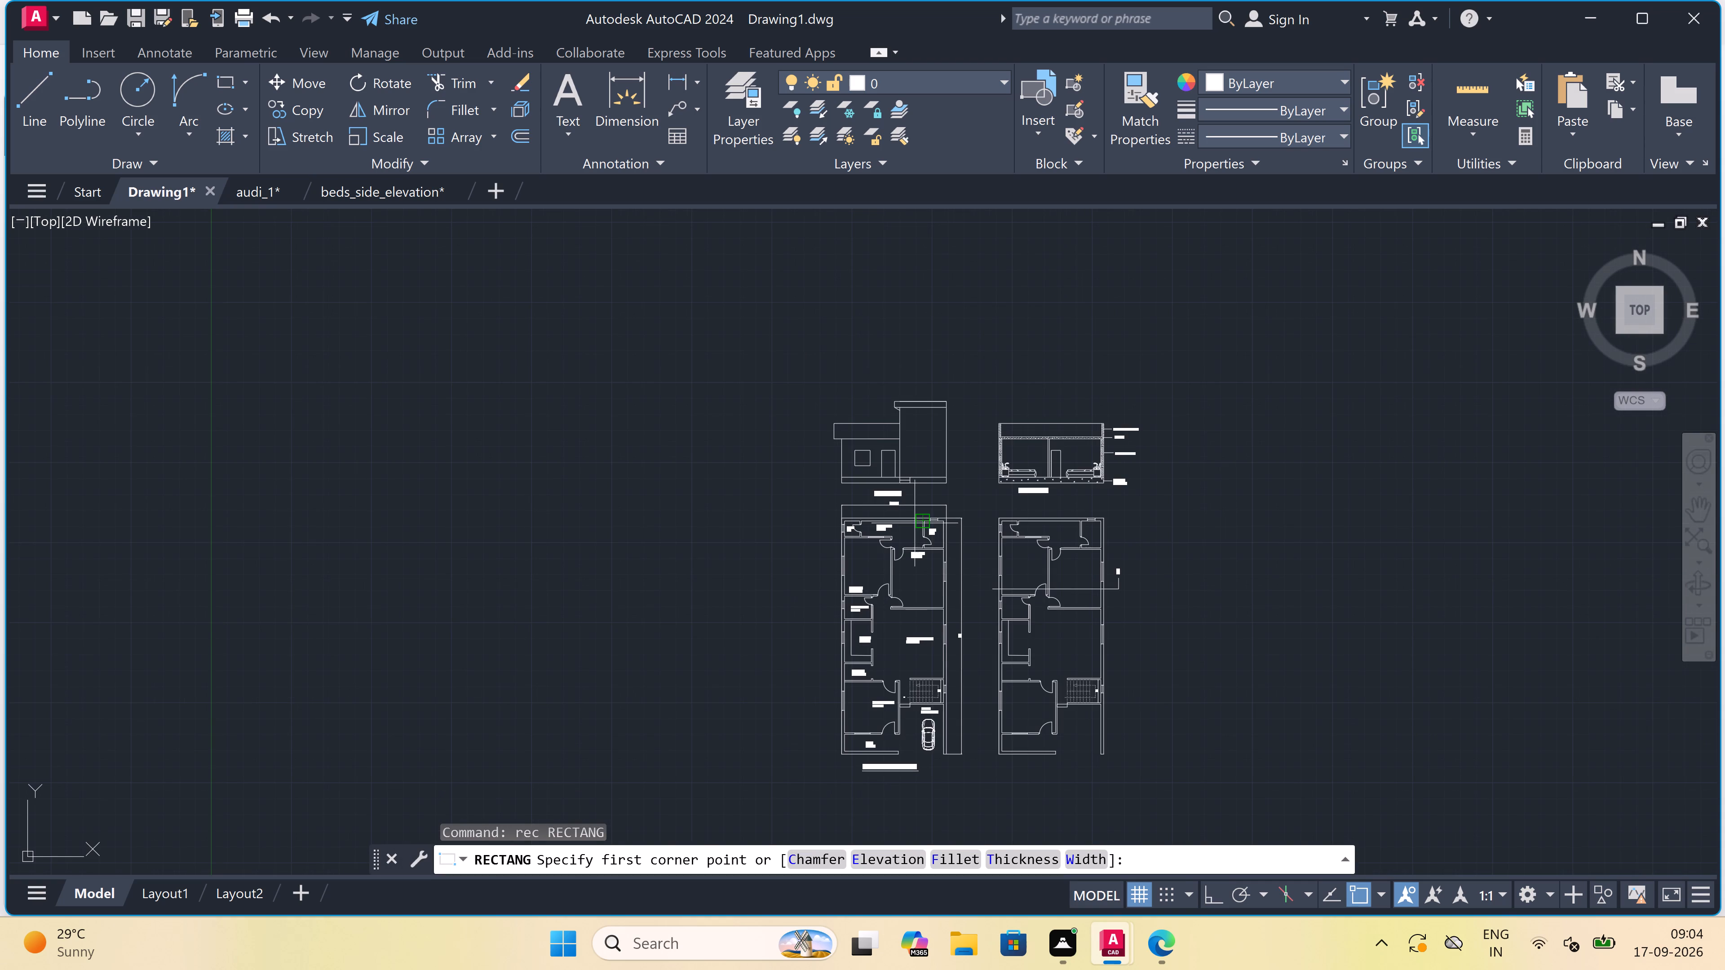
pyautogui.click(808, 385)
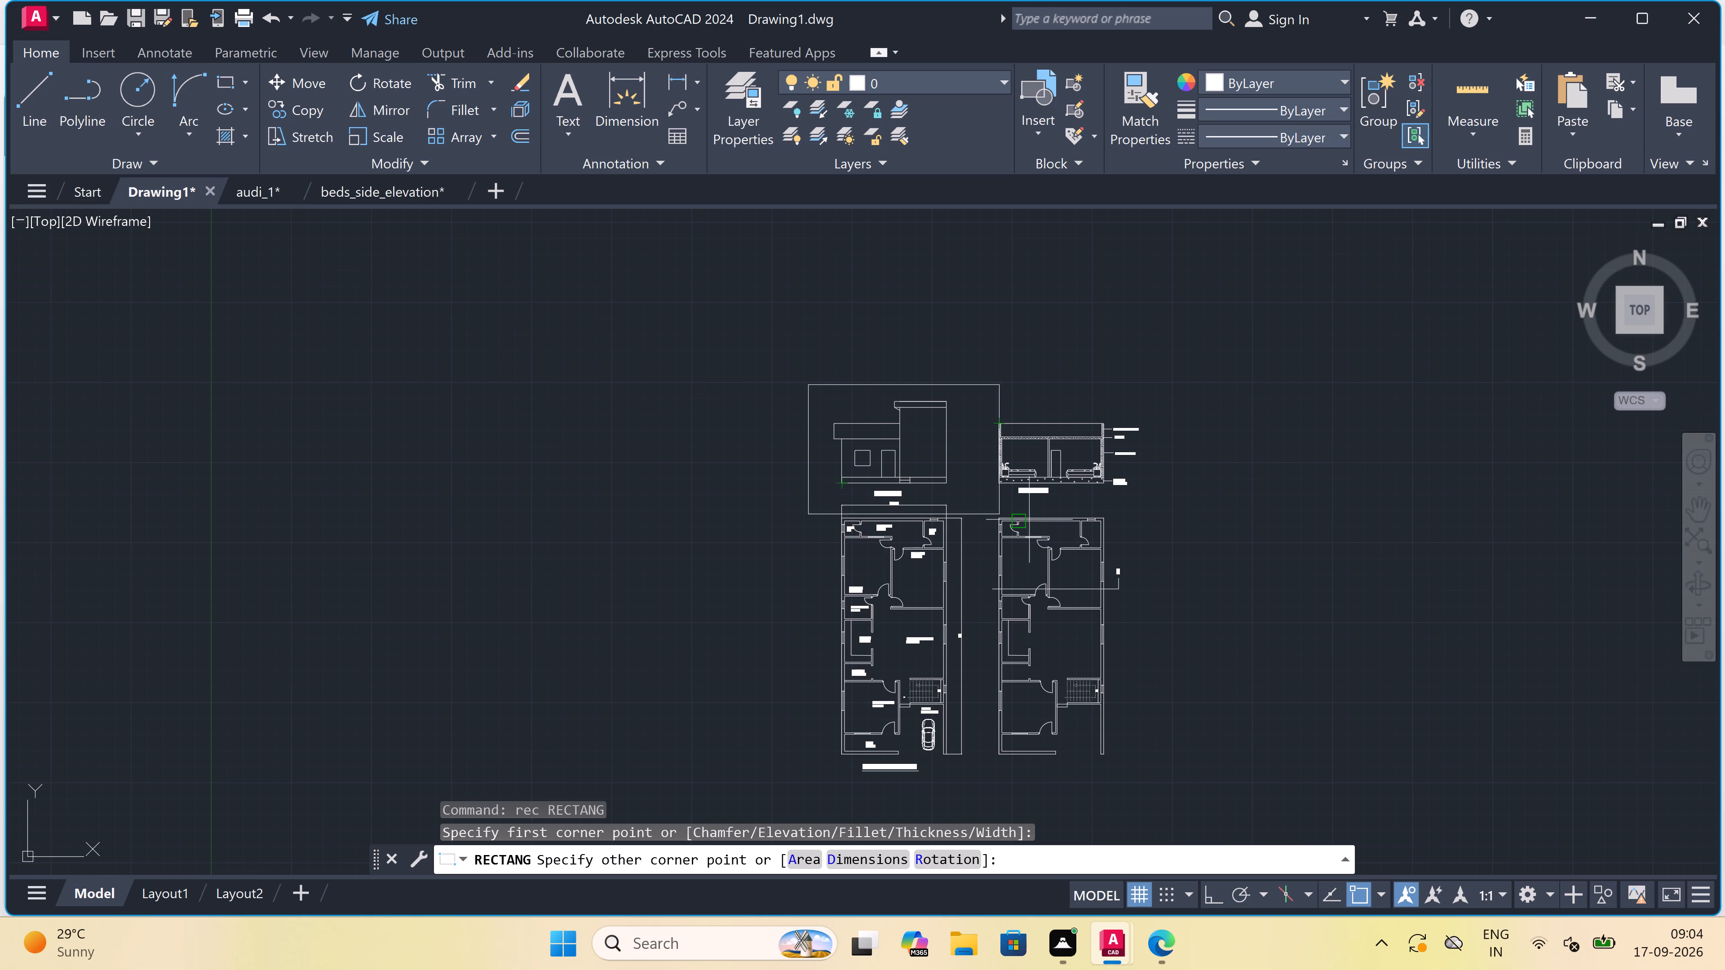
pyautogui.click(1153, 782)
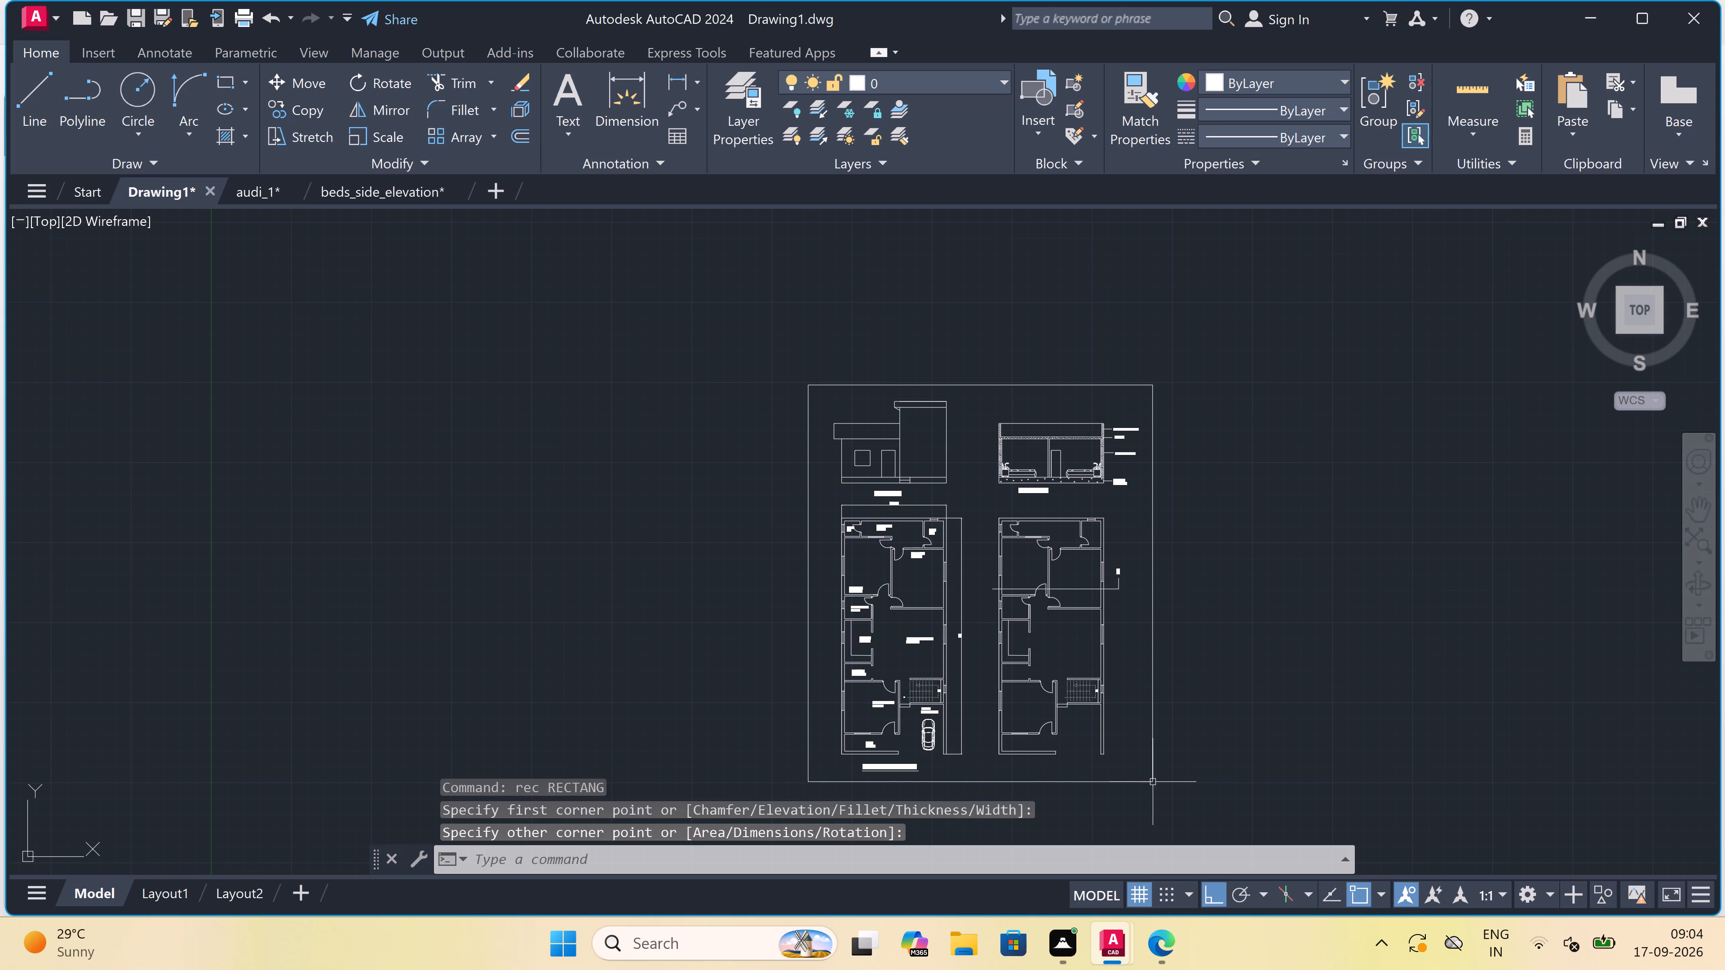
# Move the SECTION-AA title rightward with Ortho off so it sits roughly centred beneath the section drawing.
pyautogui.scroll(2, 1034, 531)
pyautogui.scroll(-2, 1031, 535)
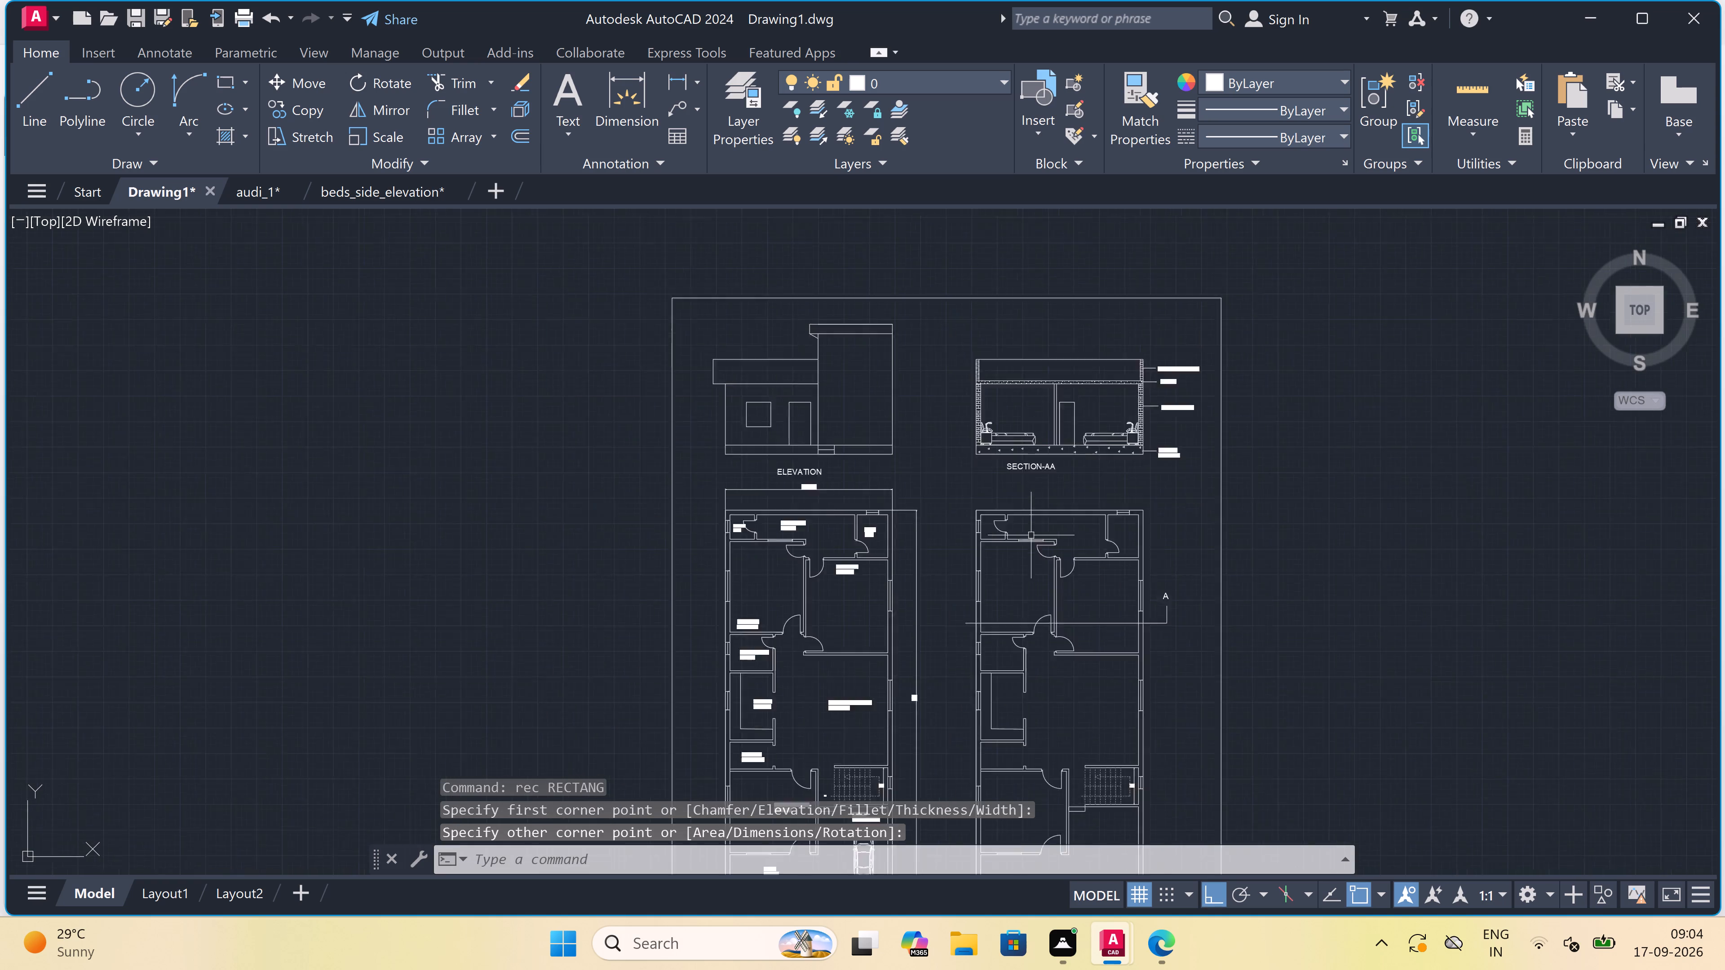
pyautogui.scroll(3, 1072, 356)
pyautogui.scroll(-3, 1052, 511)
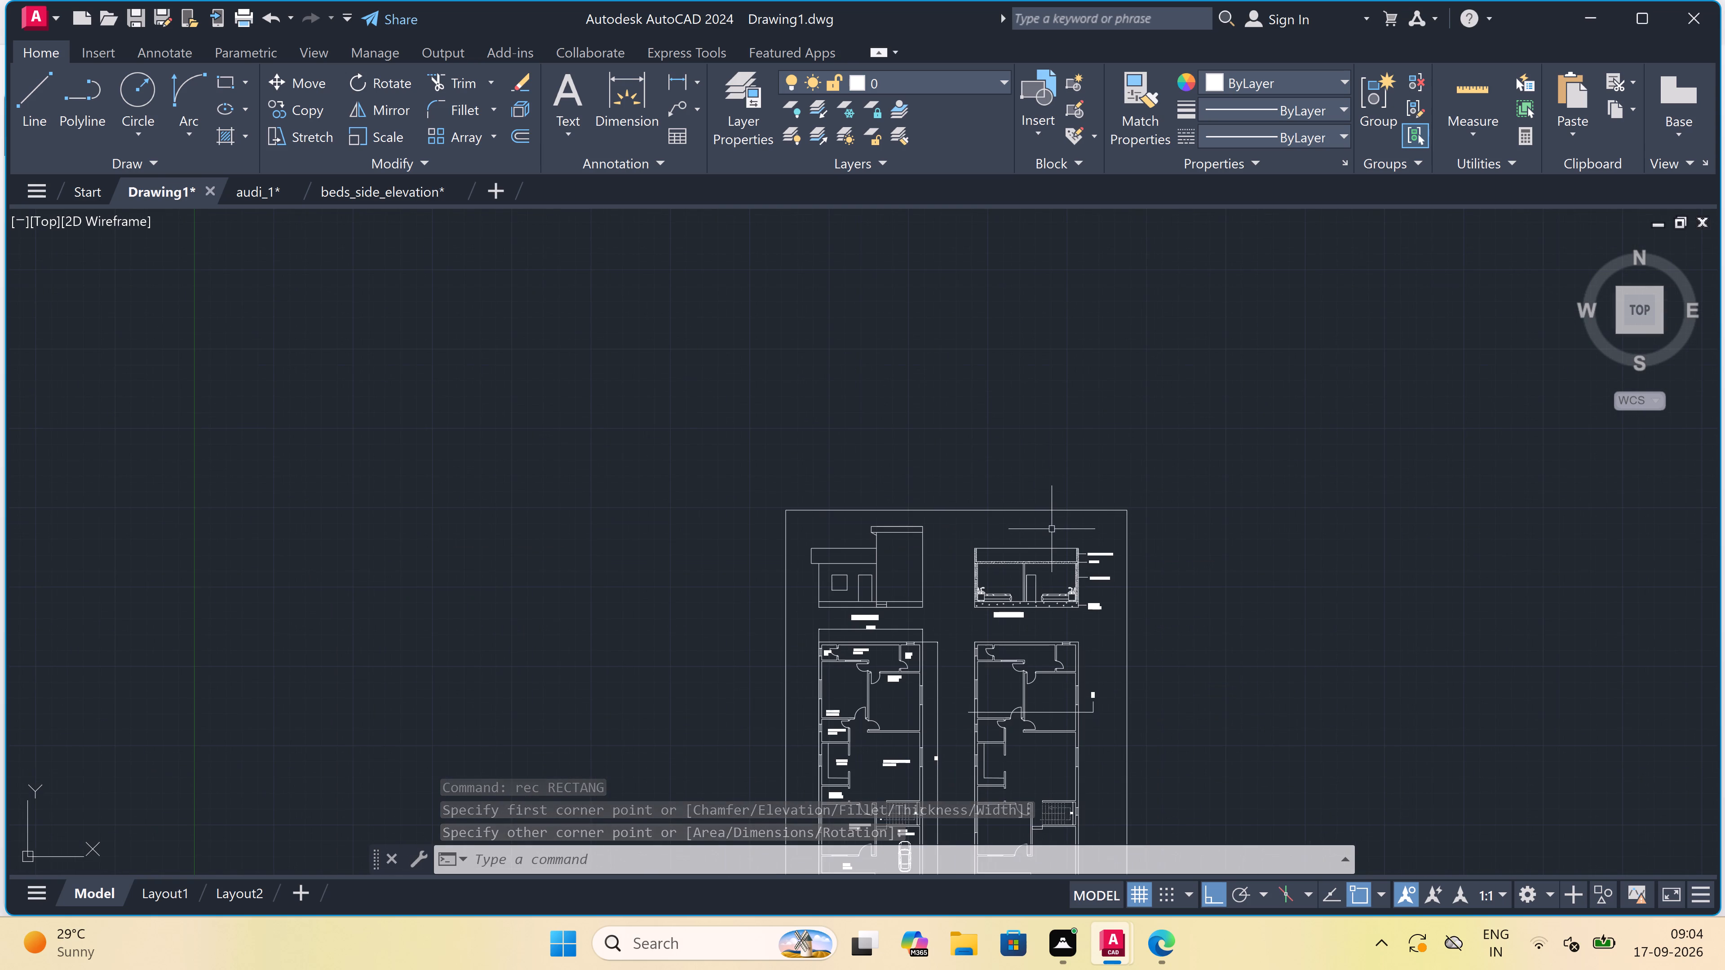
pyautogui.scroll(4, 1052, 529)
pyautogui.scroll(-5, 1050, 530)
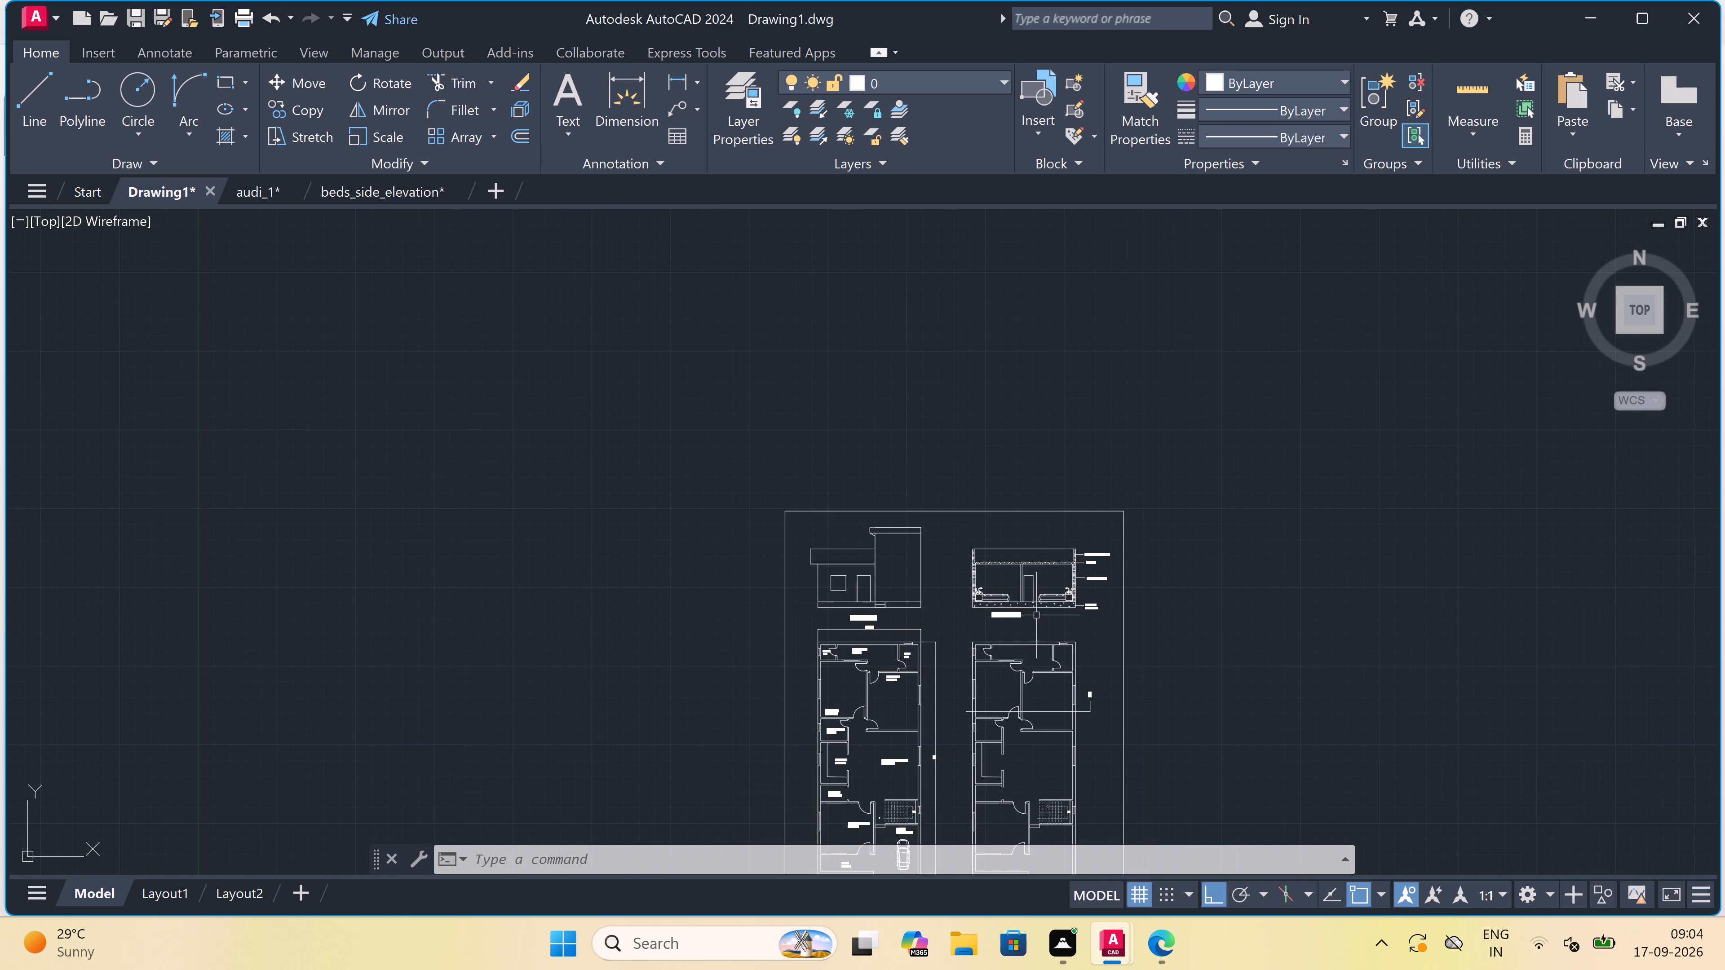
pyautogui.scroll(3, 1053, 617)
pyautogui.scroll(2, 801, 601)
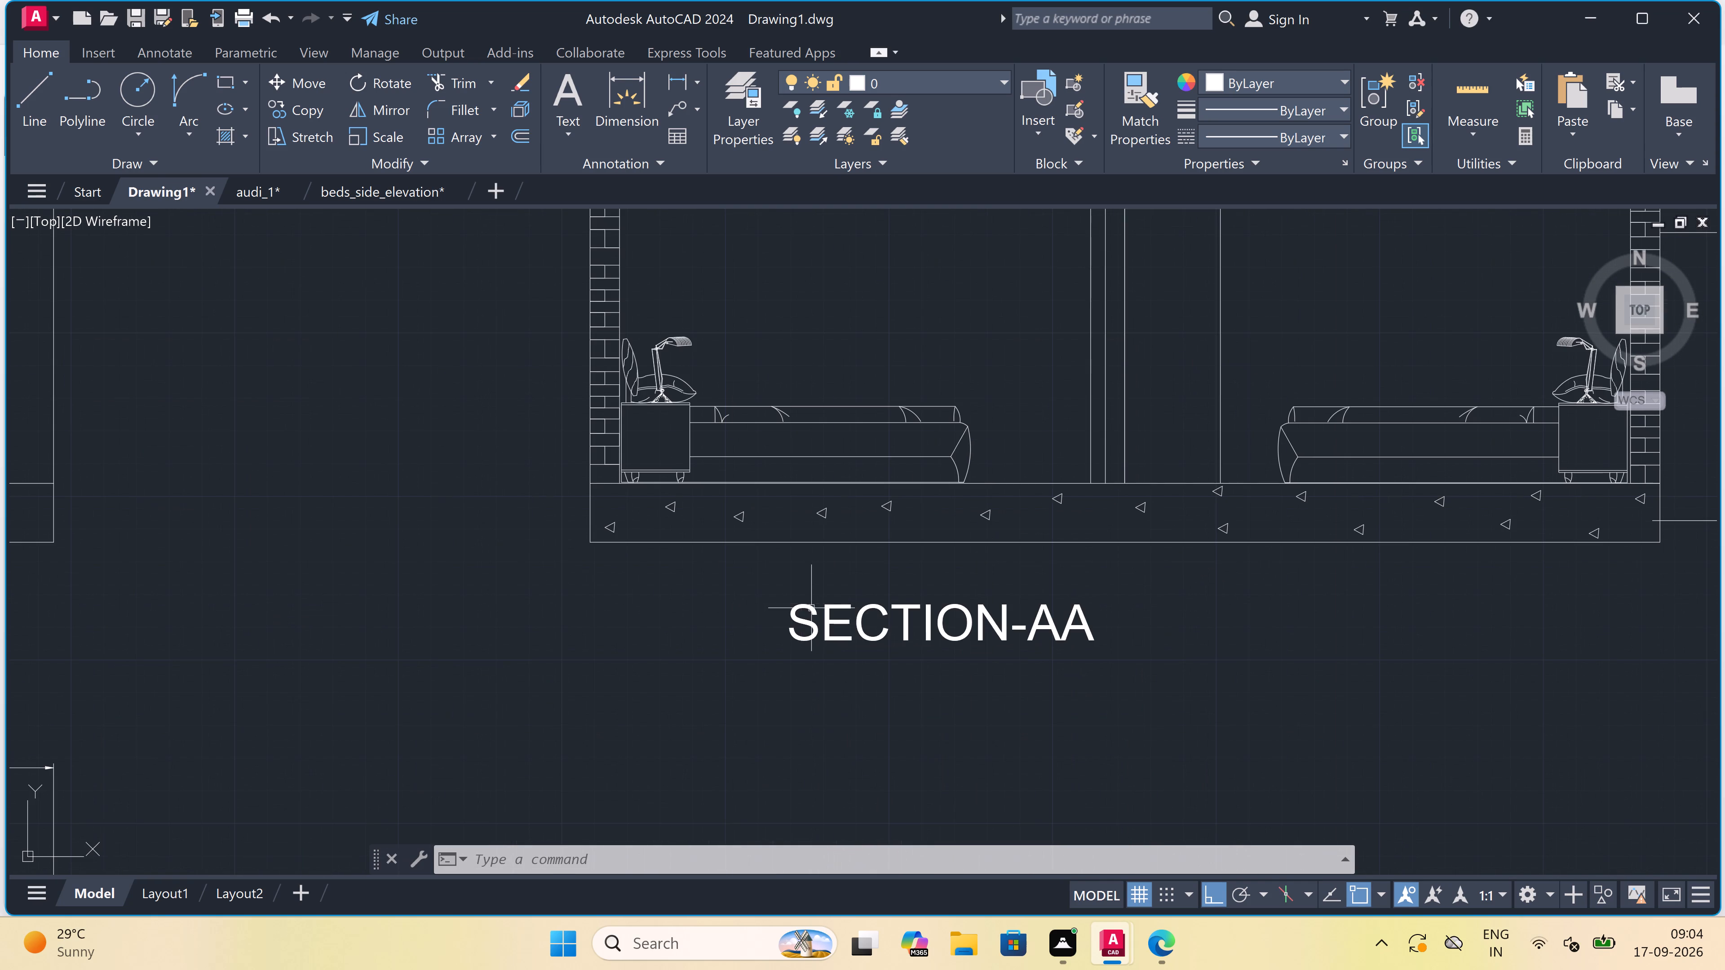
pyautogui.click(828, 616)
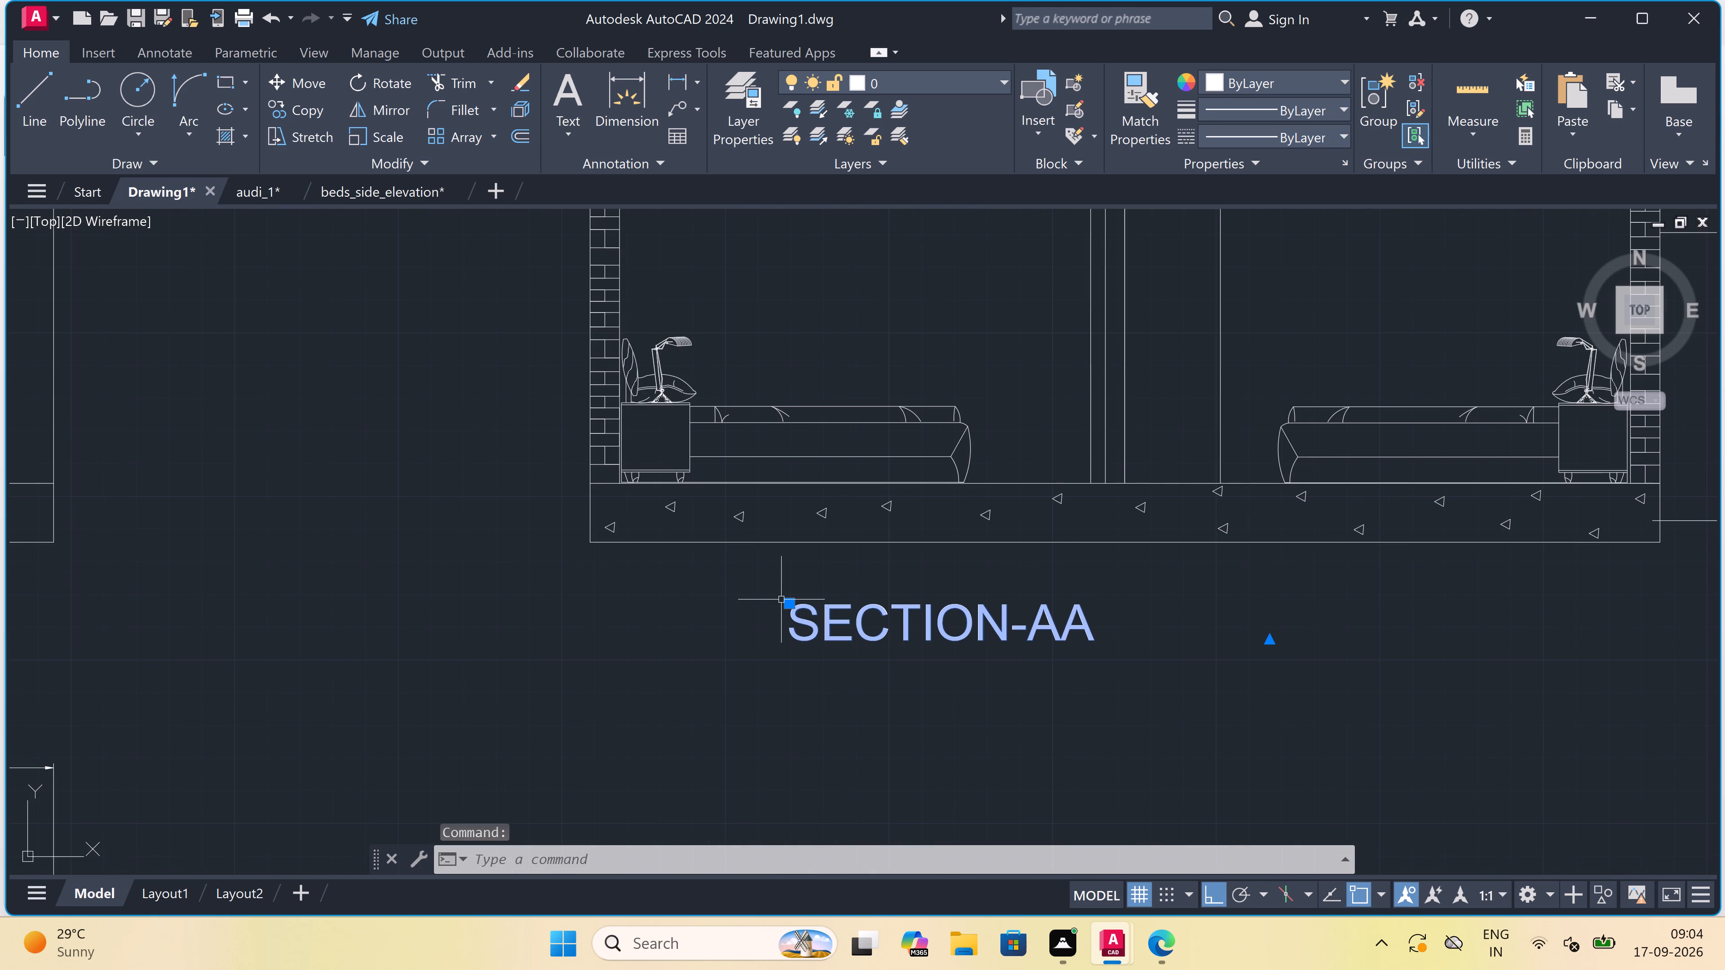
pyautogui.click(792, 604)
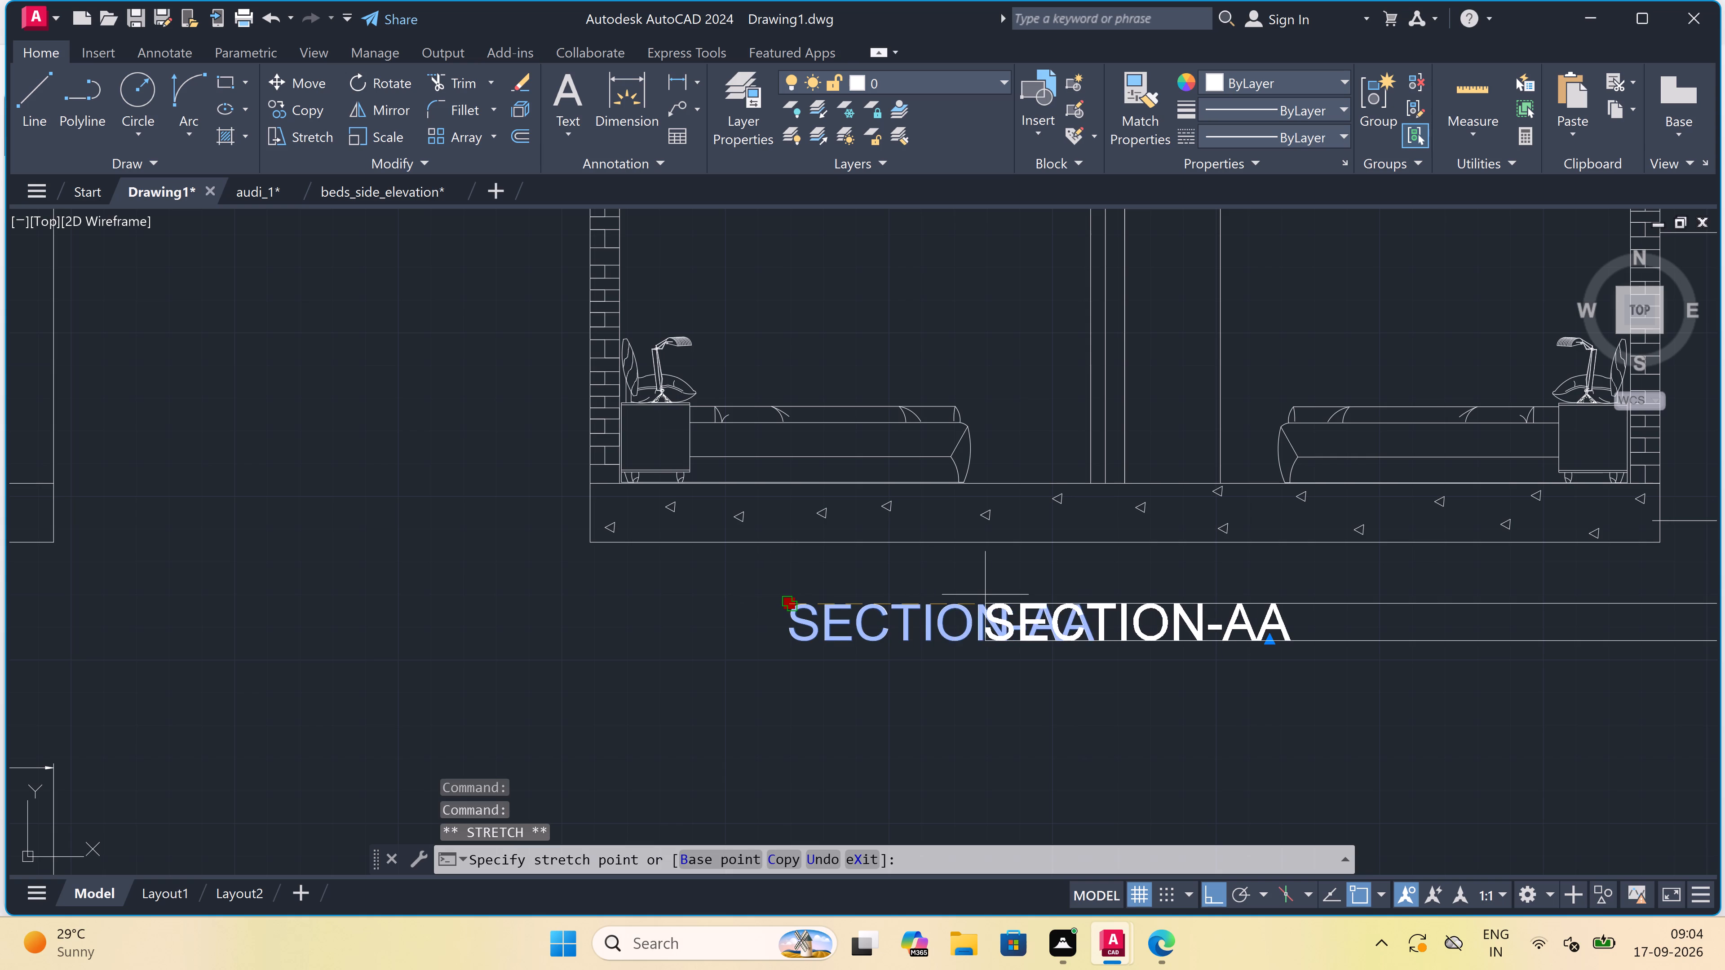
pyautogui.press('F8')
pyautogui.scroll(-2, 1005, 599)
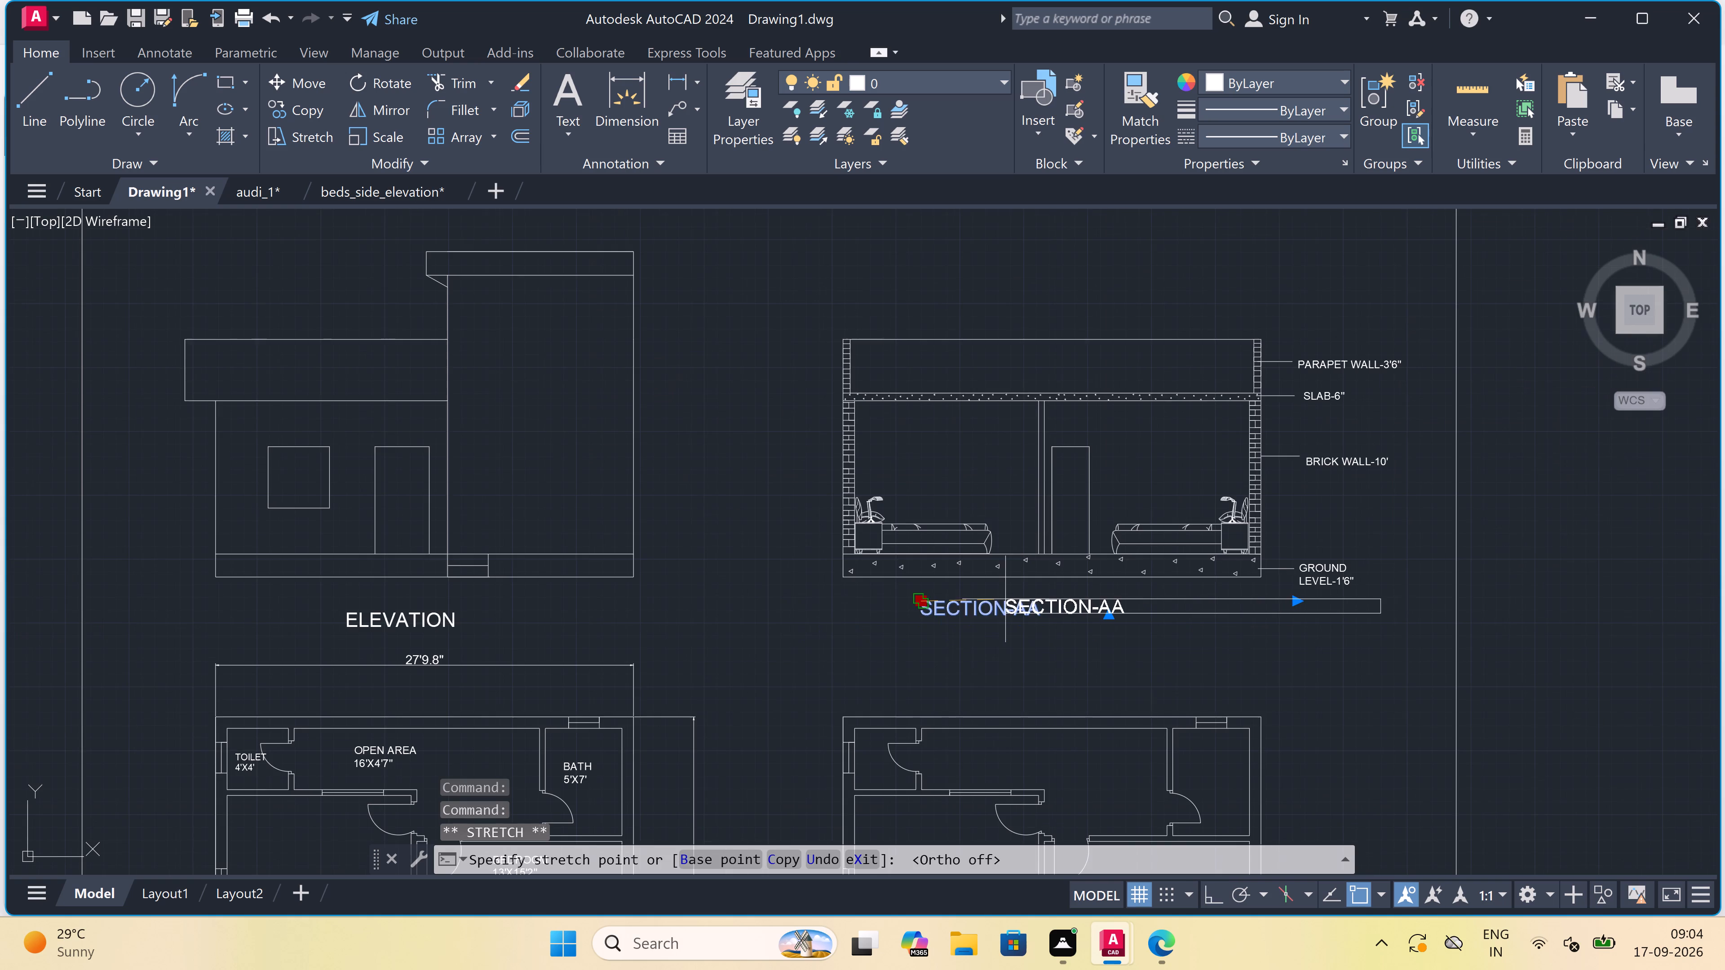
pyautogui.scroll(2, 1008, 601)
pyautogui.click(999, 610)
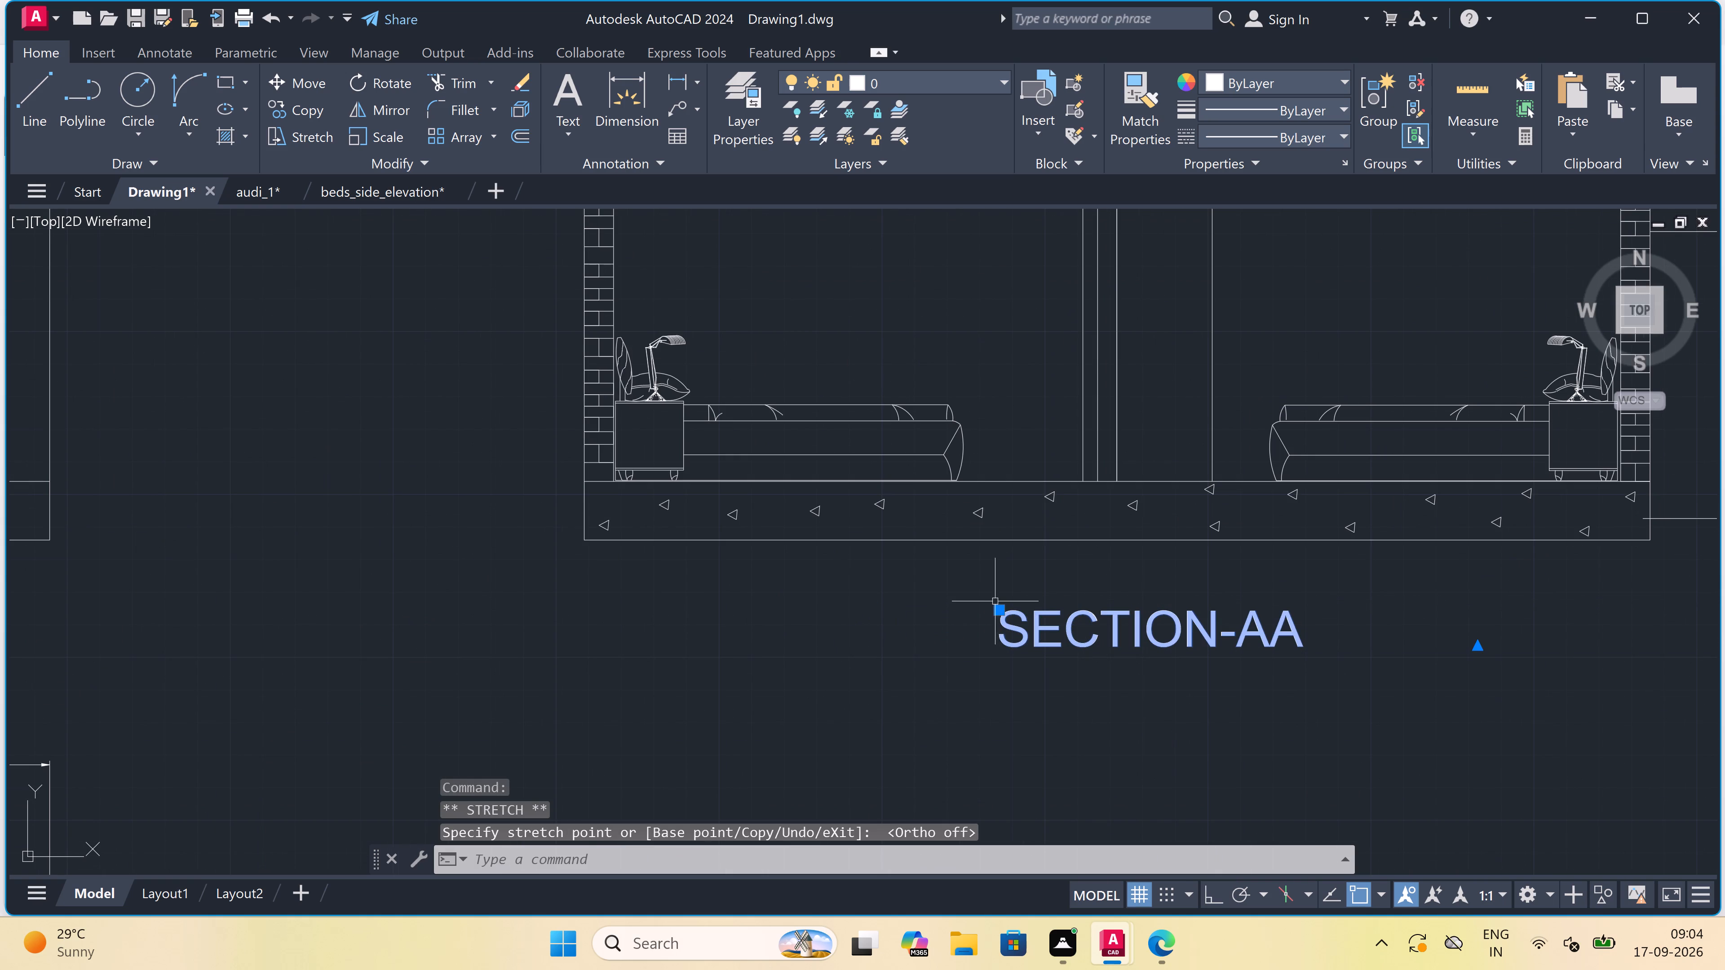
pyautogui.press('Escape')
pyautogui.scroll(-3, 971, 593)
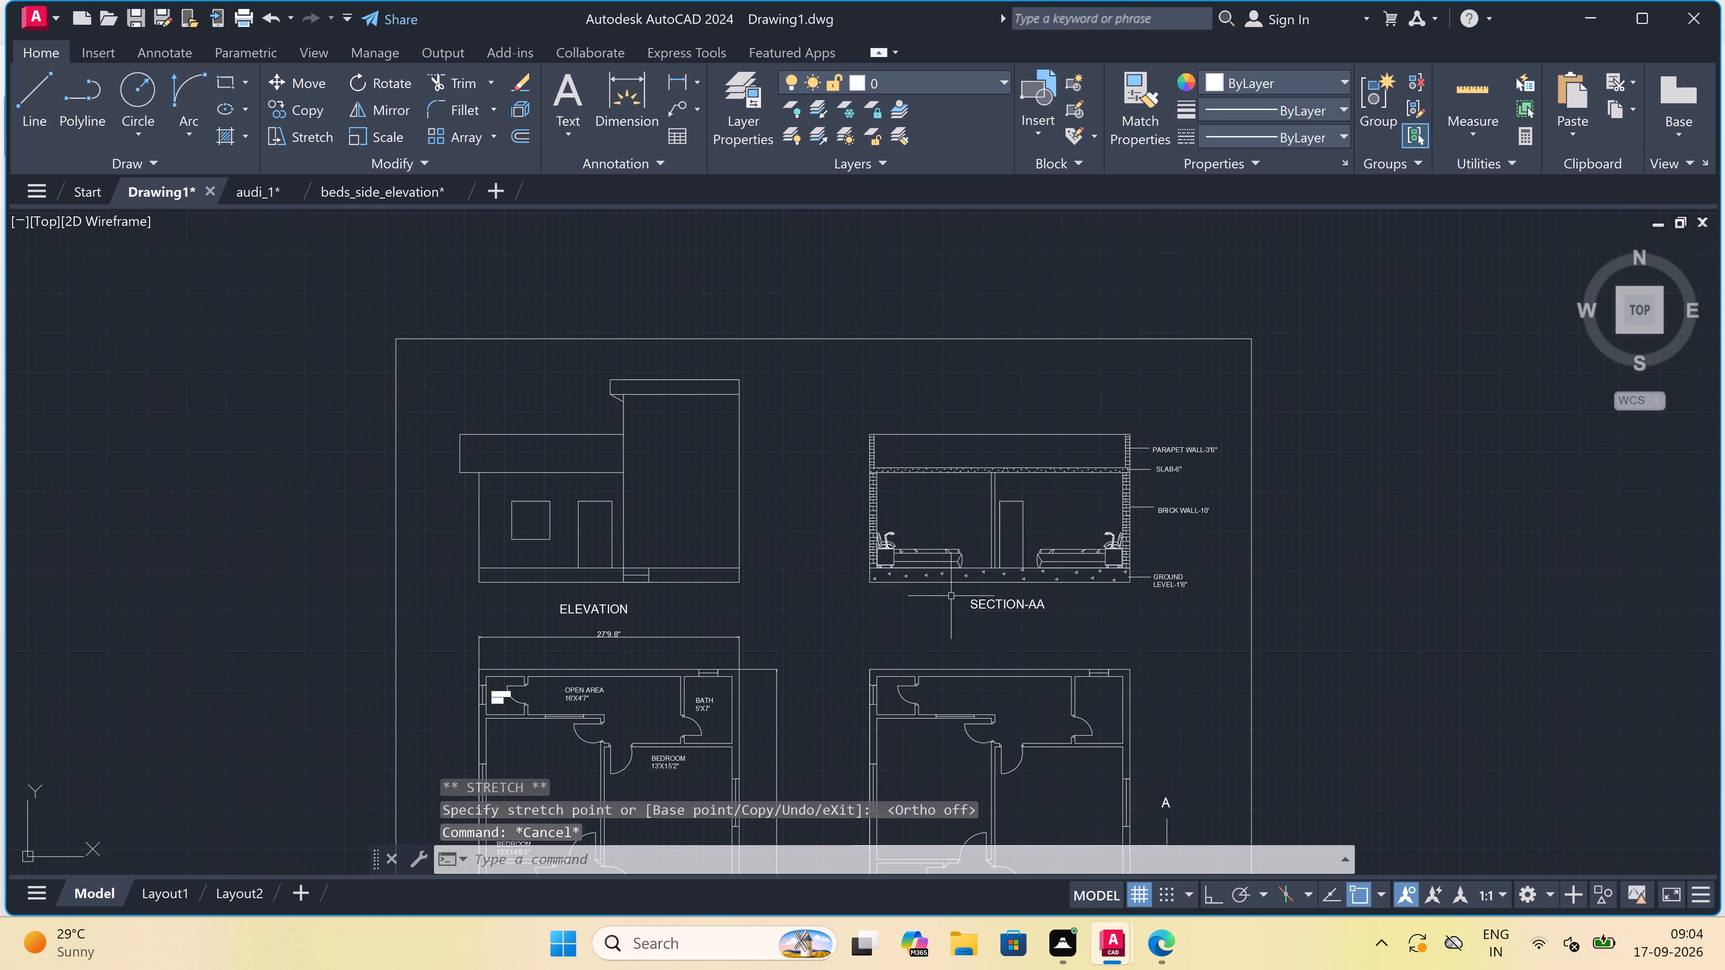
pyautogui.scroll(2, 978, 614)
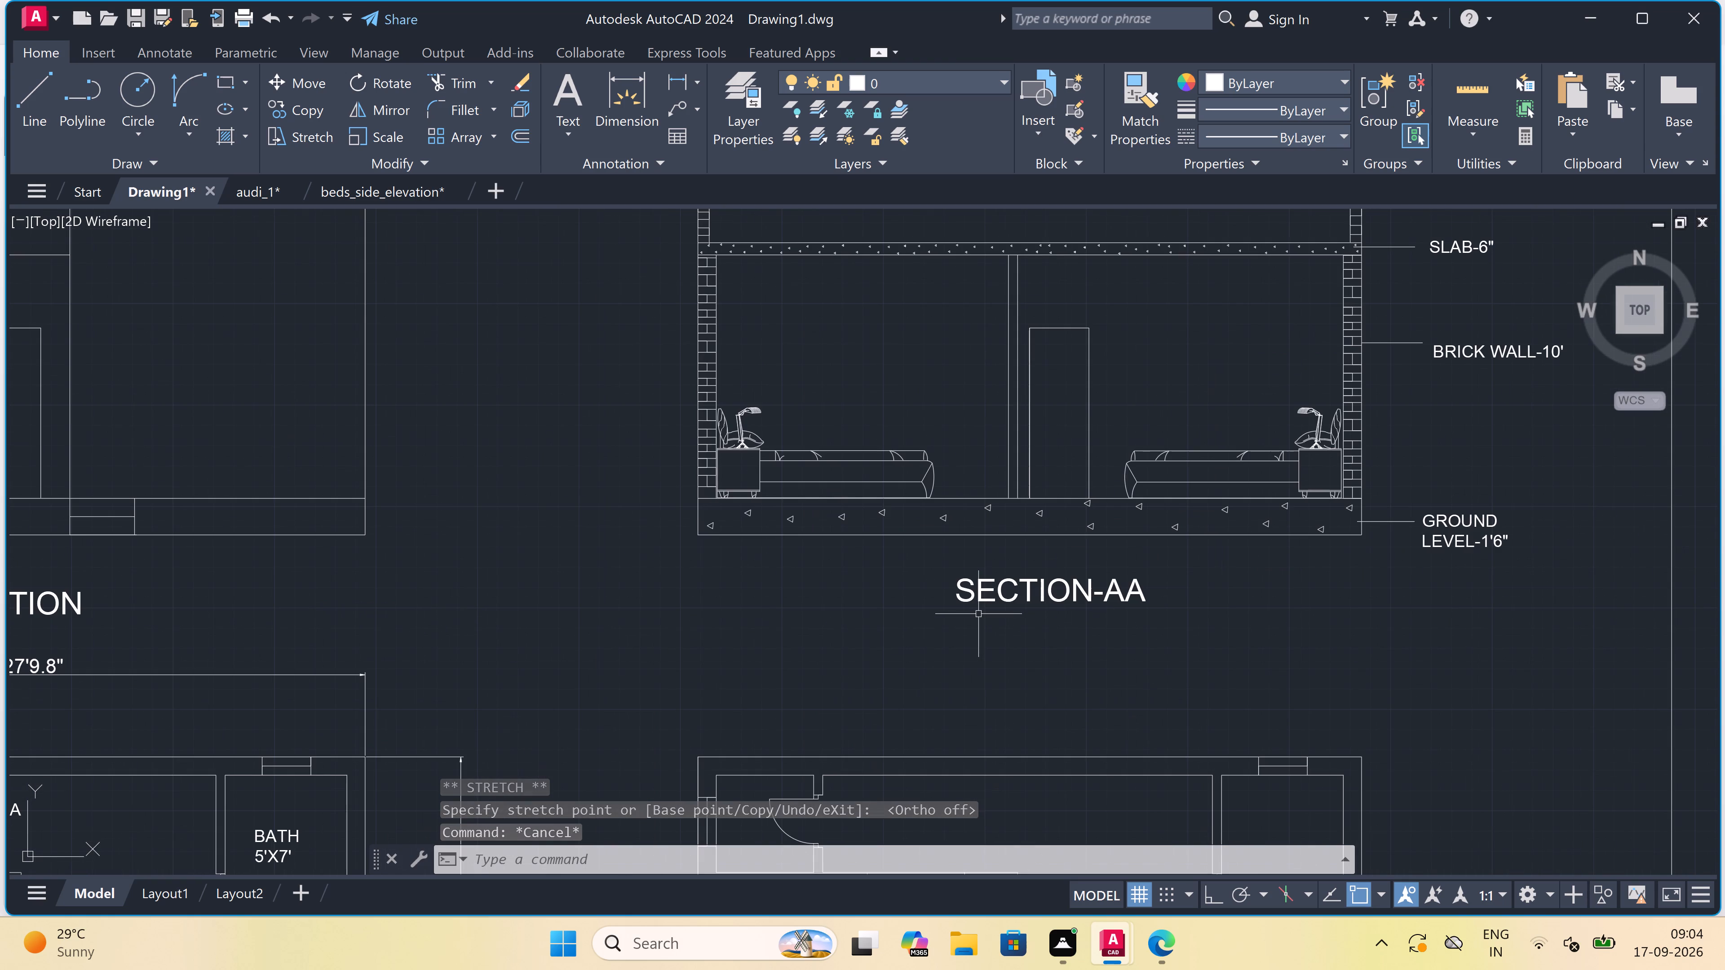
# Draw a horizontal underline about 8'-1" long just beneath the SECTION-AA title with Ortho on.
pyautogui.press('l')
pyautogui.press('space')
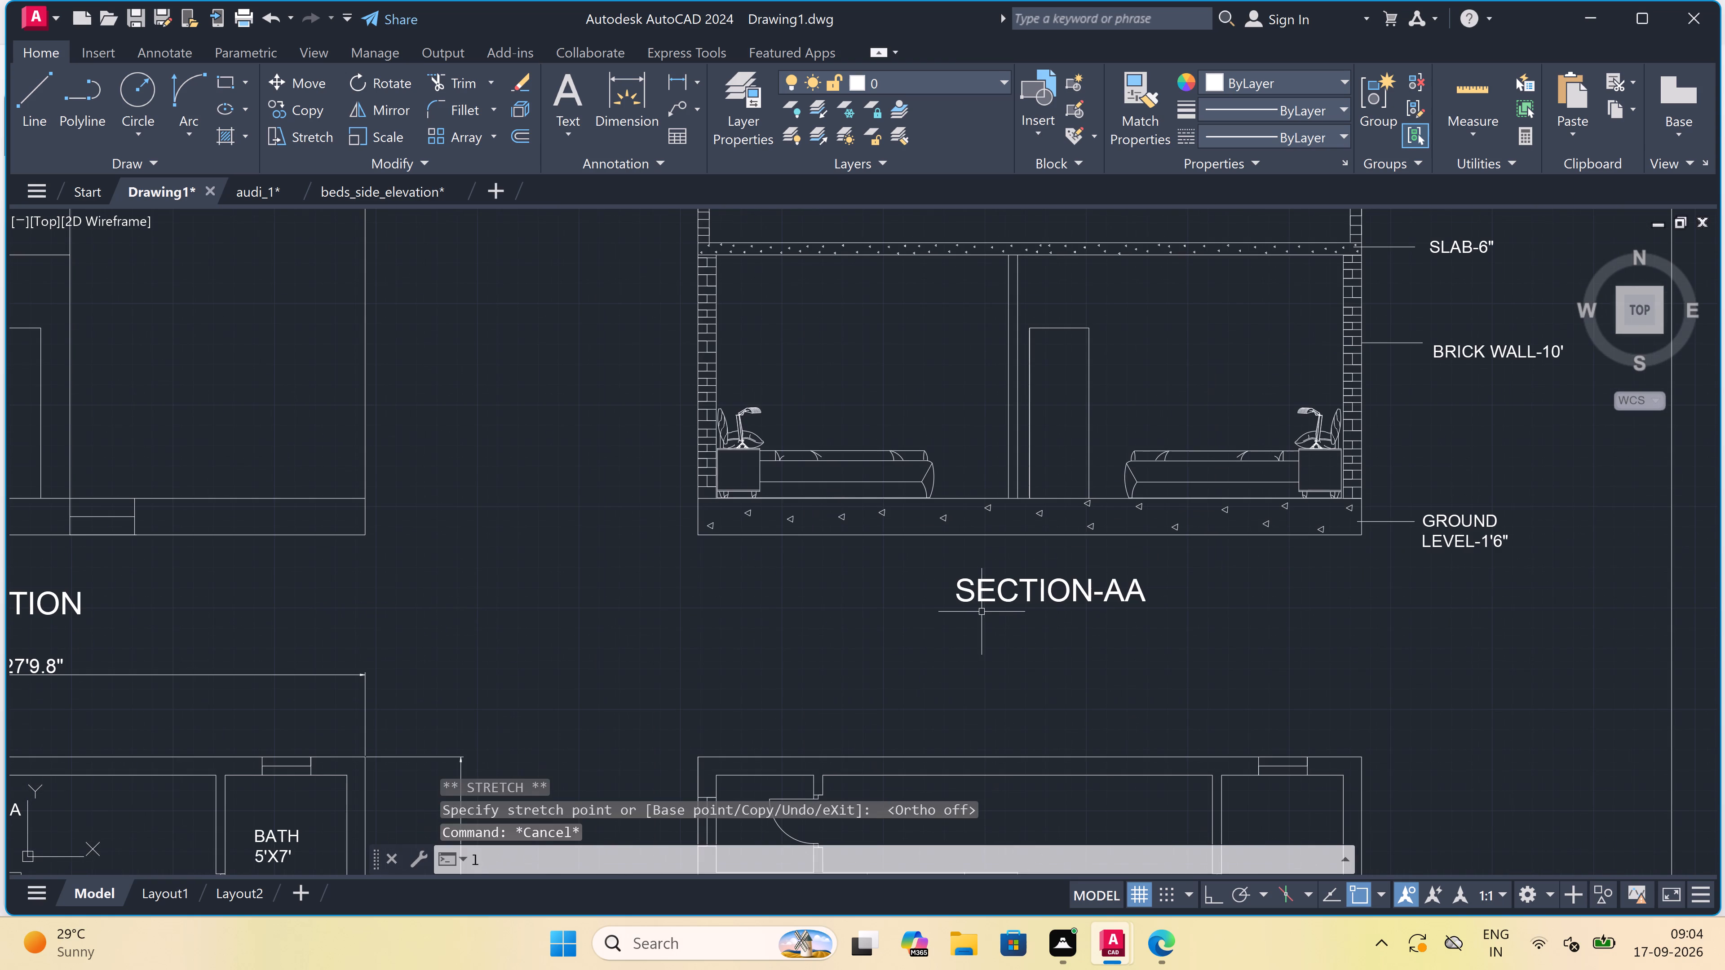
pyautogui.scroll(3, 971, 601)
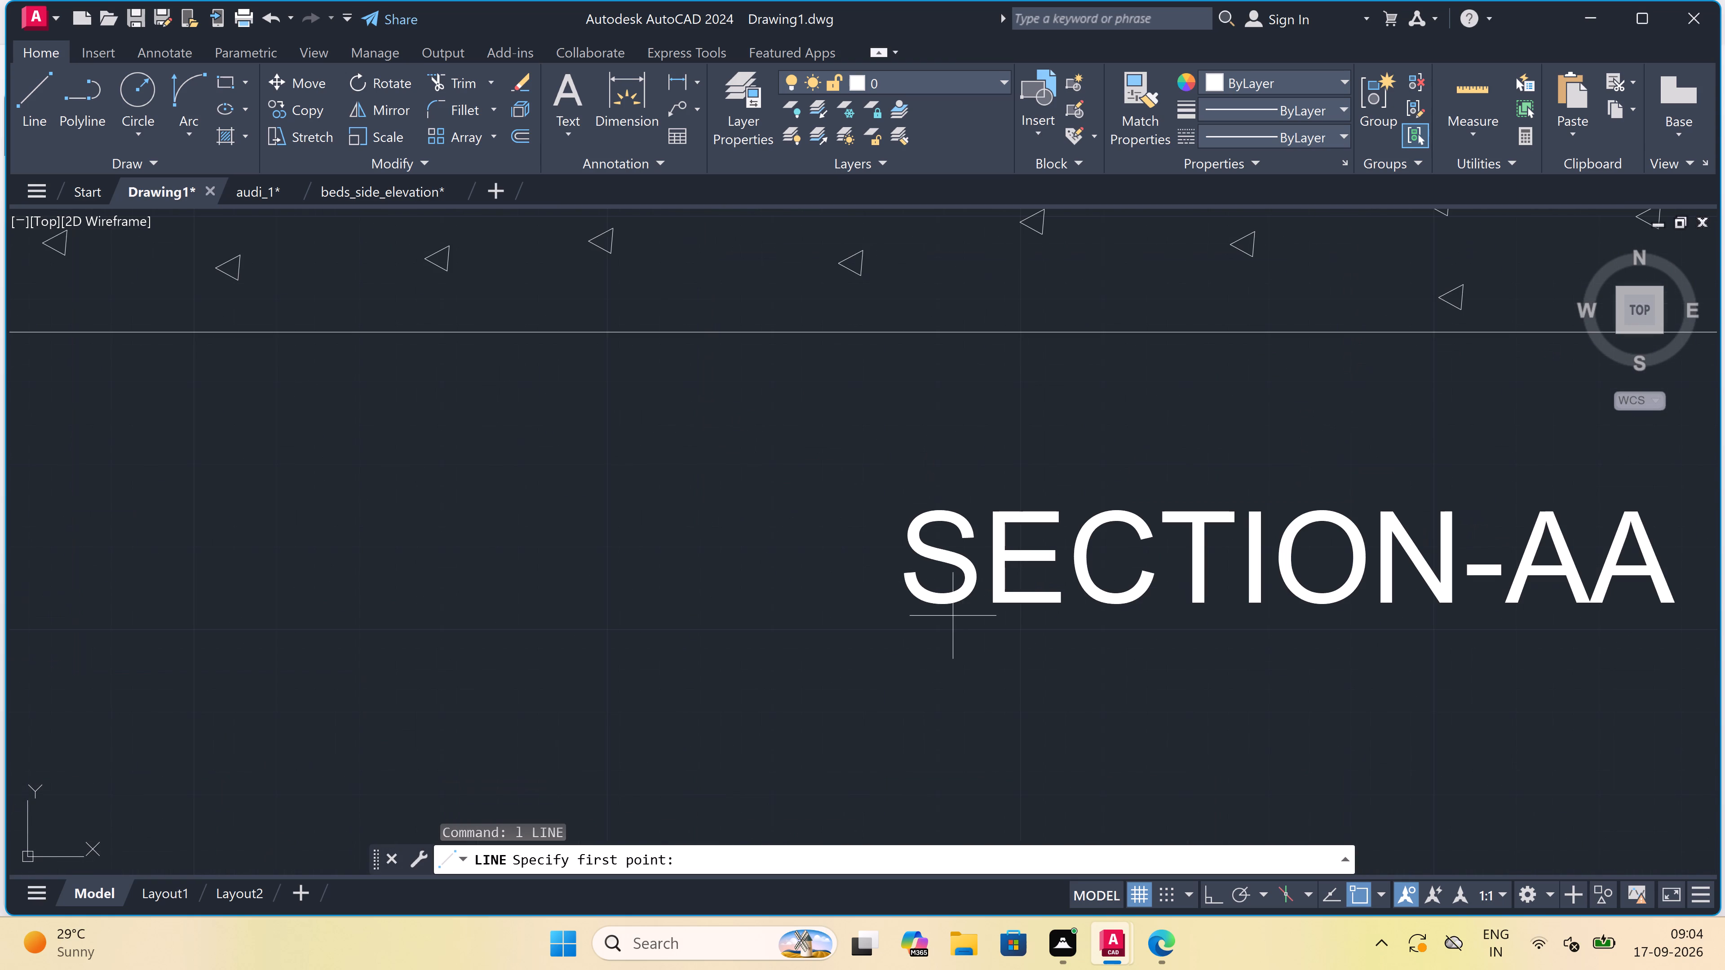
pyautogui.scroll(7, 907, 627)
pyautogui.moveTo(878, 615); pyautogui.dragTo(908, 609)
pyautogui.scroll(-1, 1139, 603)
pyautogui.press('F8')
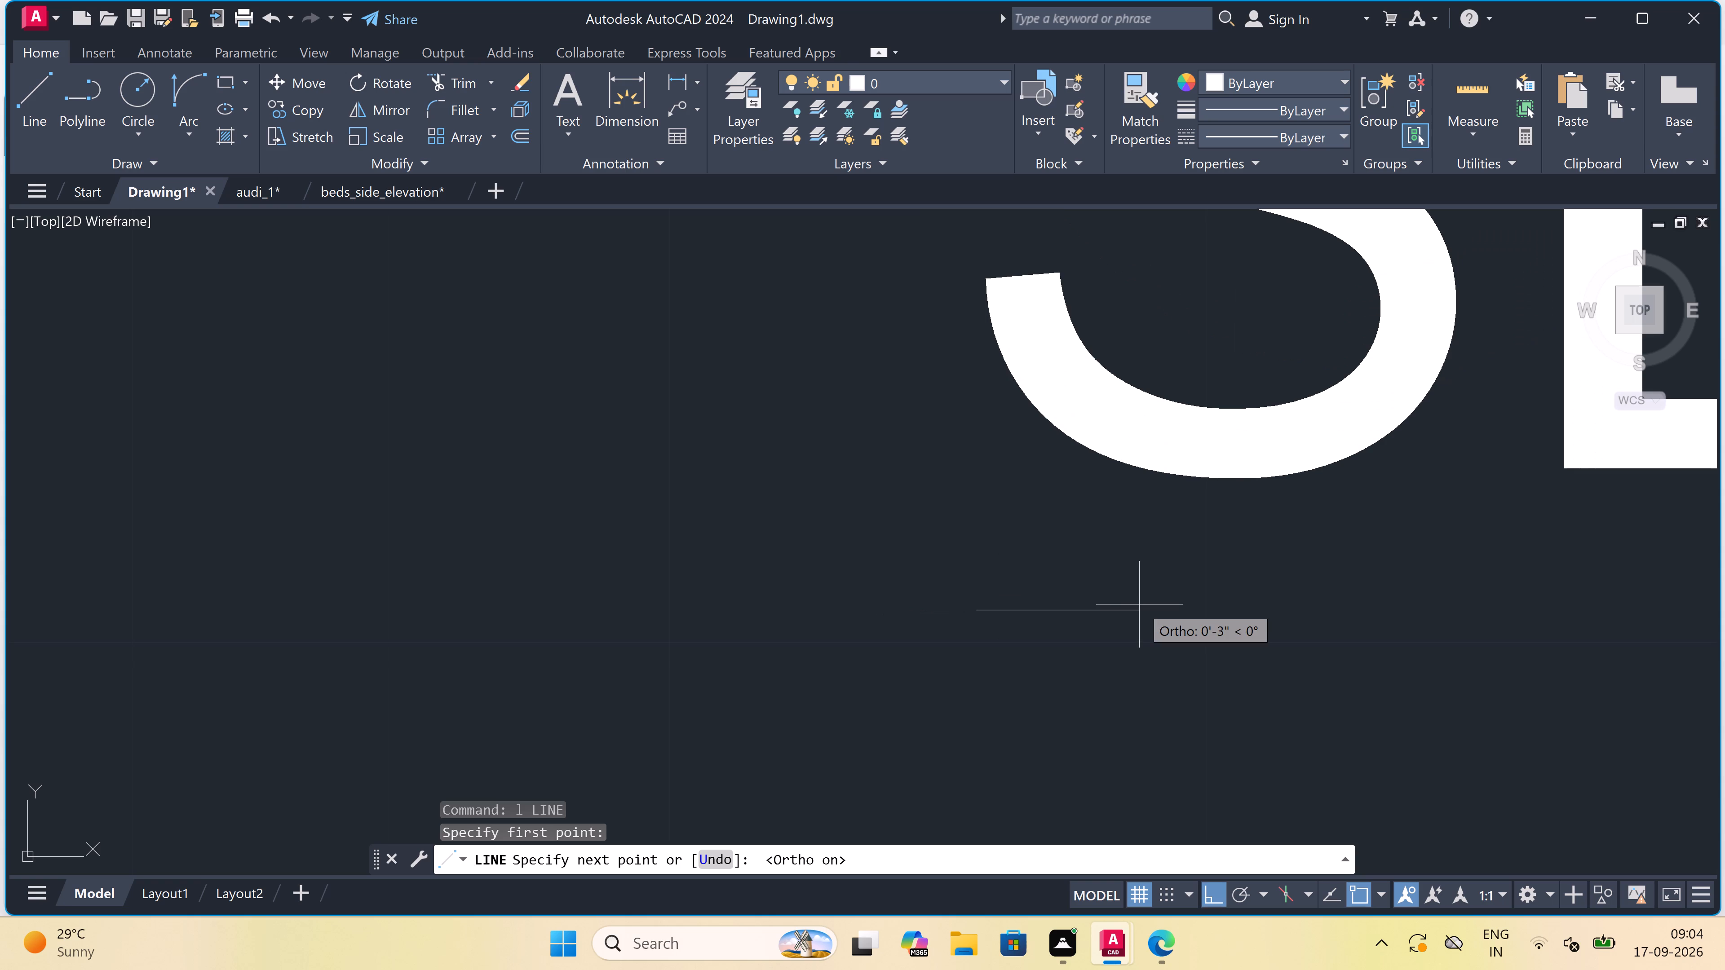
pyautogui.scroll(-5, 1138, 597)
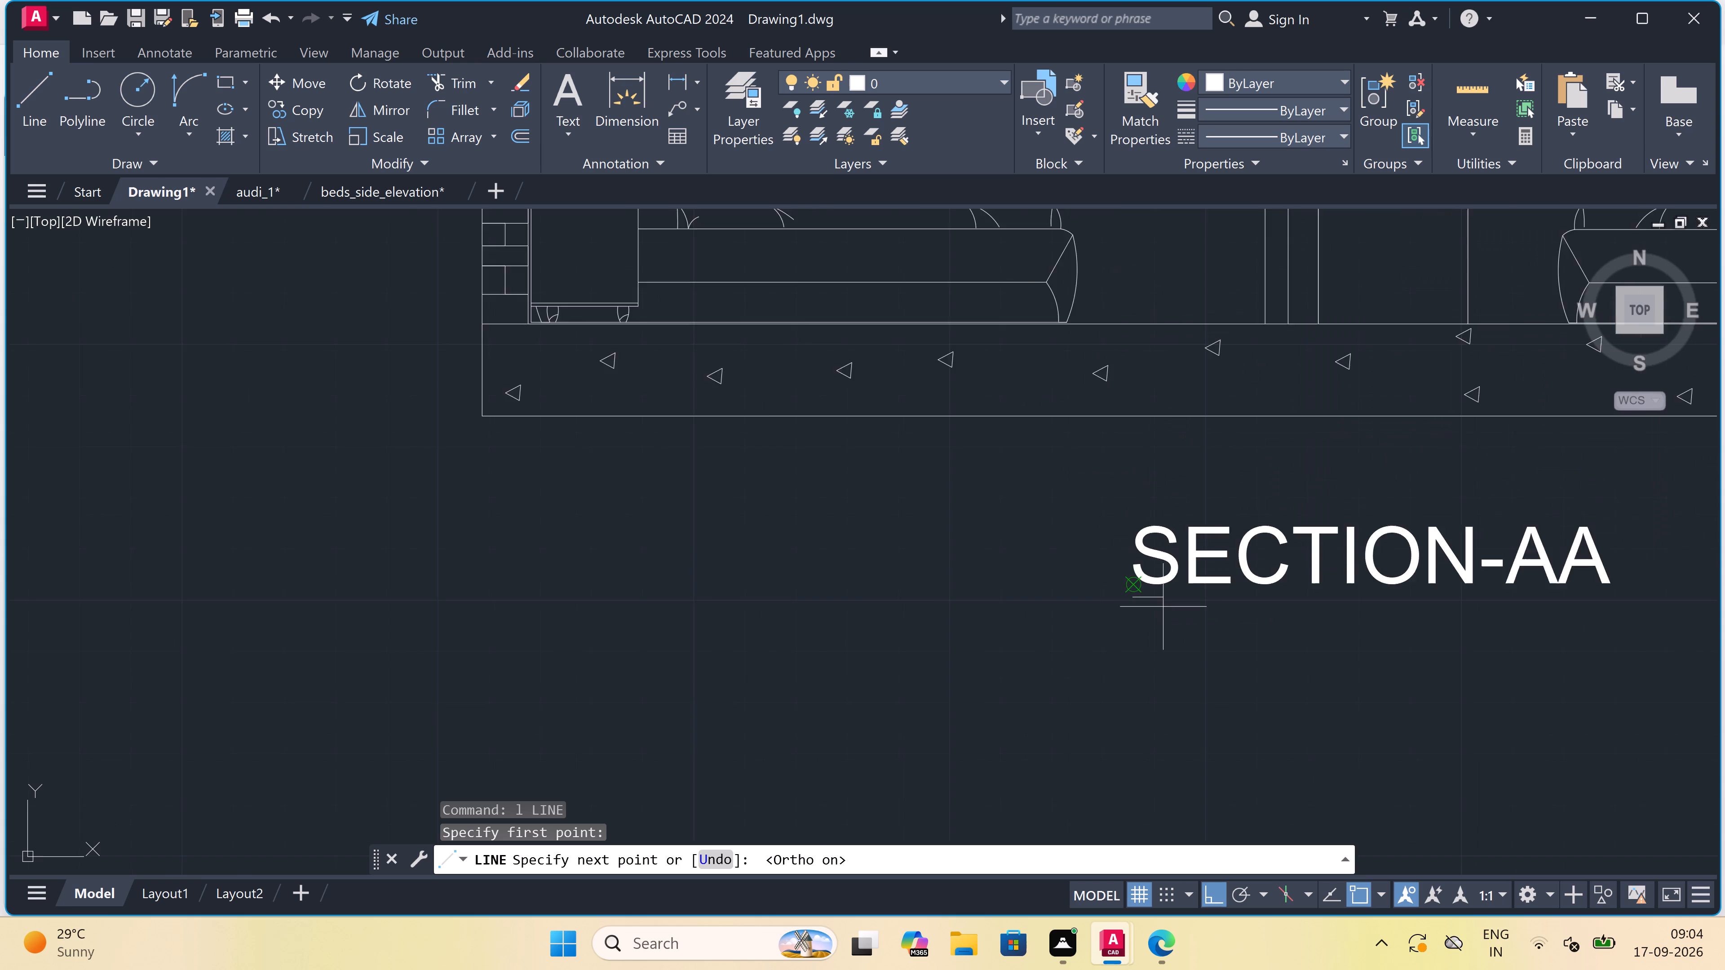
pyautogui.scroll(-1, 1163, 607)
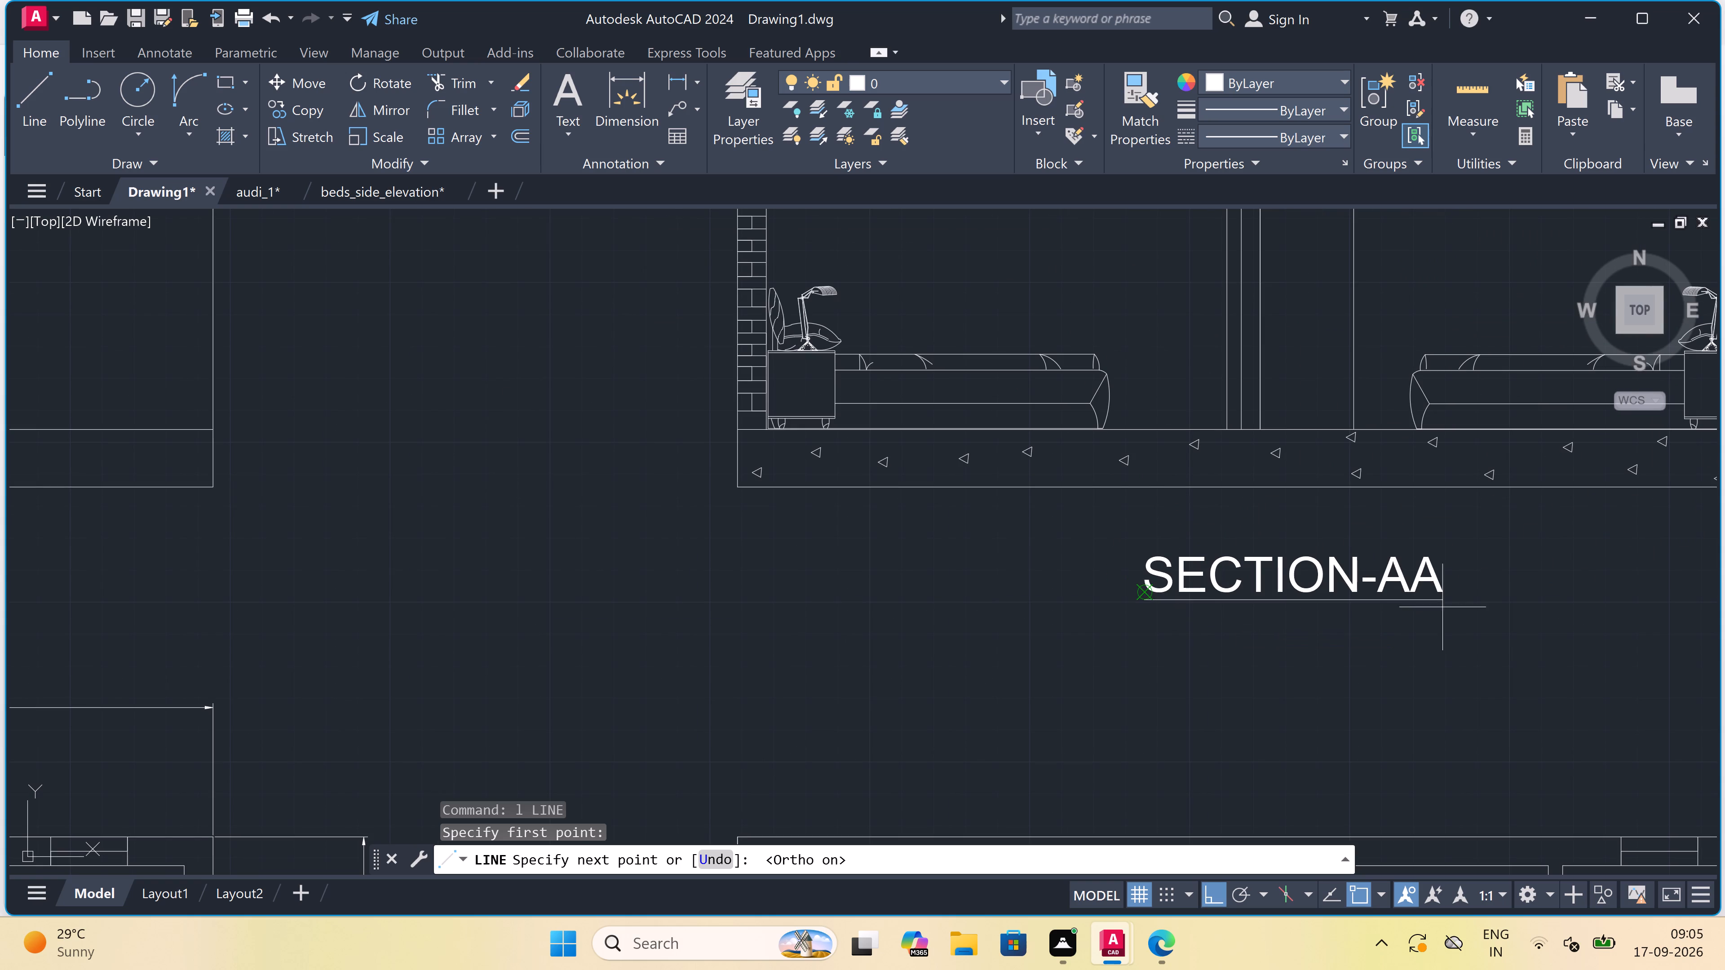
pyautogui.scroll(4, 1467, 600)
pyautogui.scroll(3, 1372, 607)
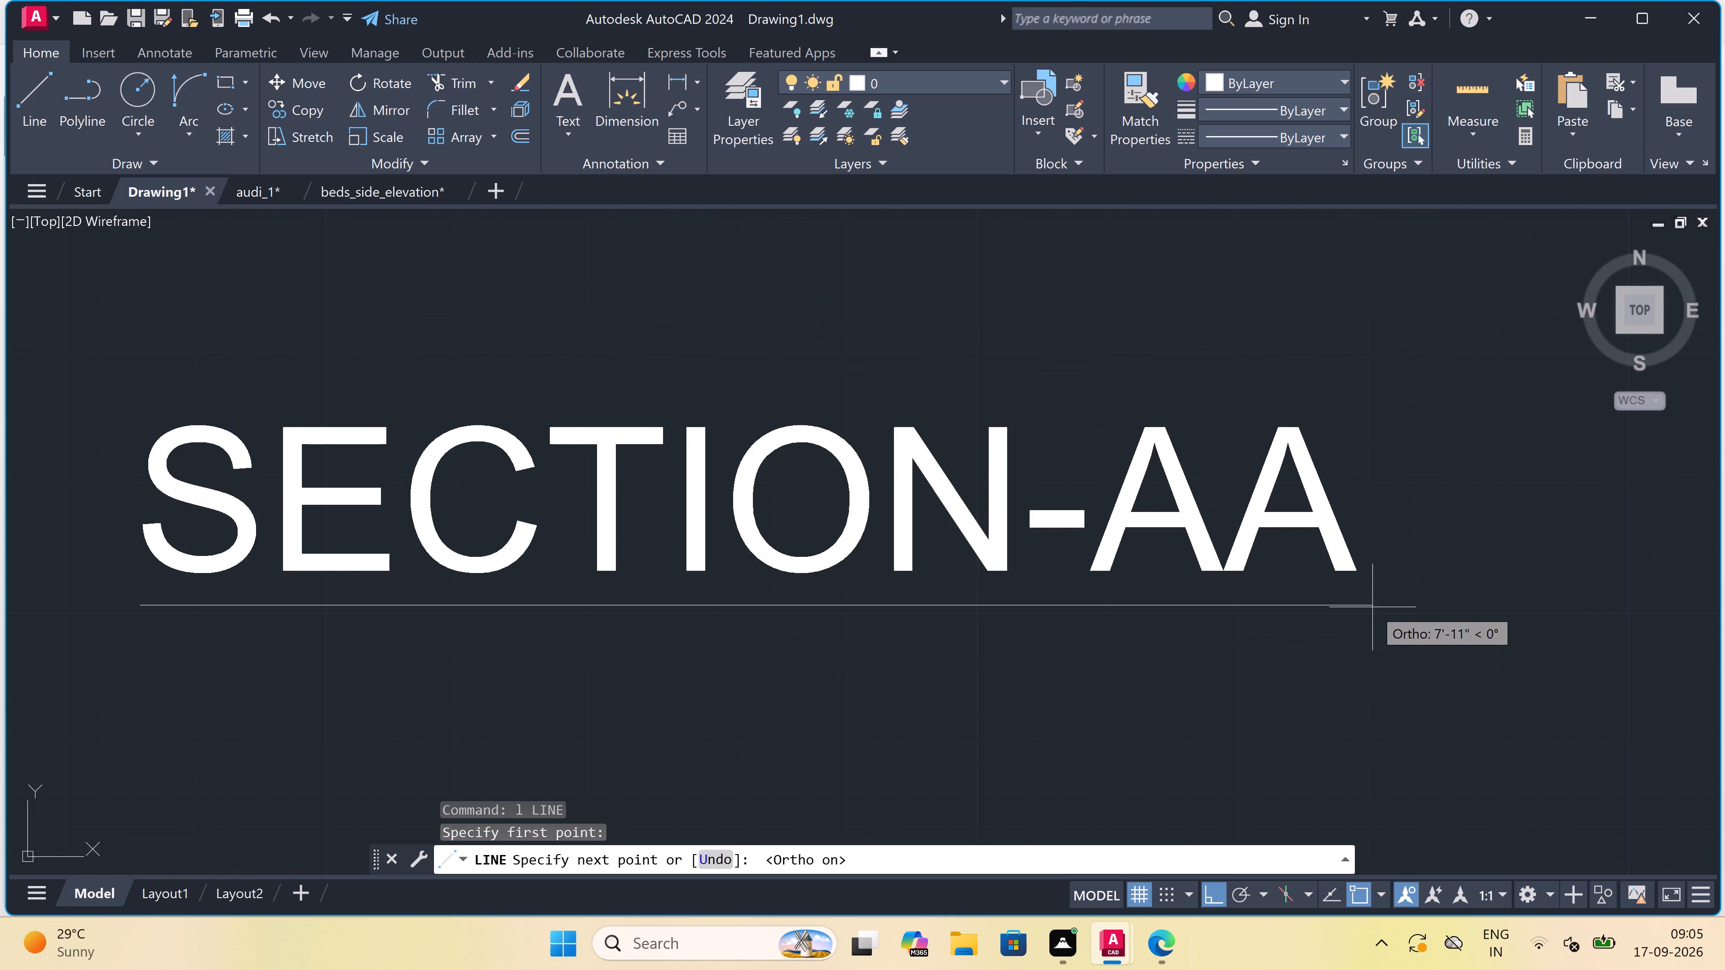
pyautogui.scroll(6, 1437, 603)
pyautogui.click(1424, 628)
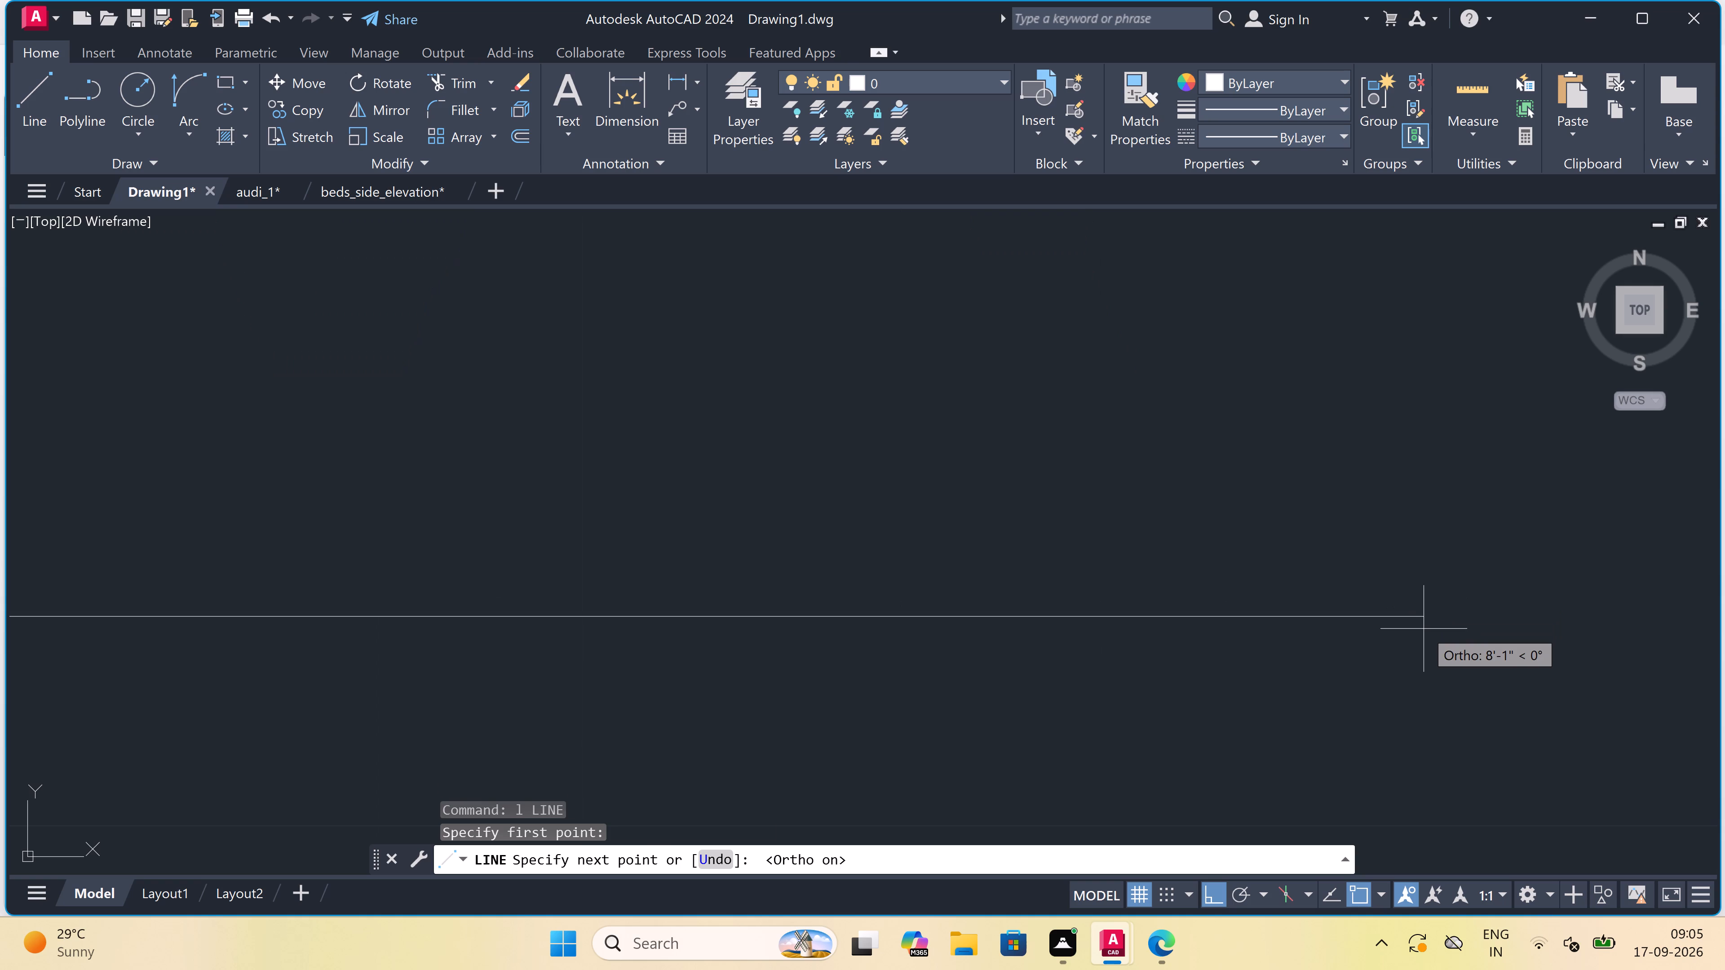
pyautogui.press('Escape')
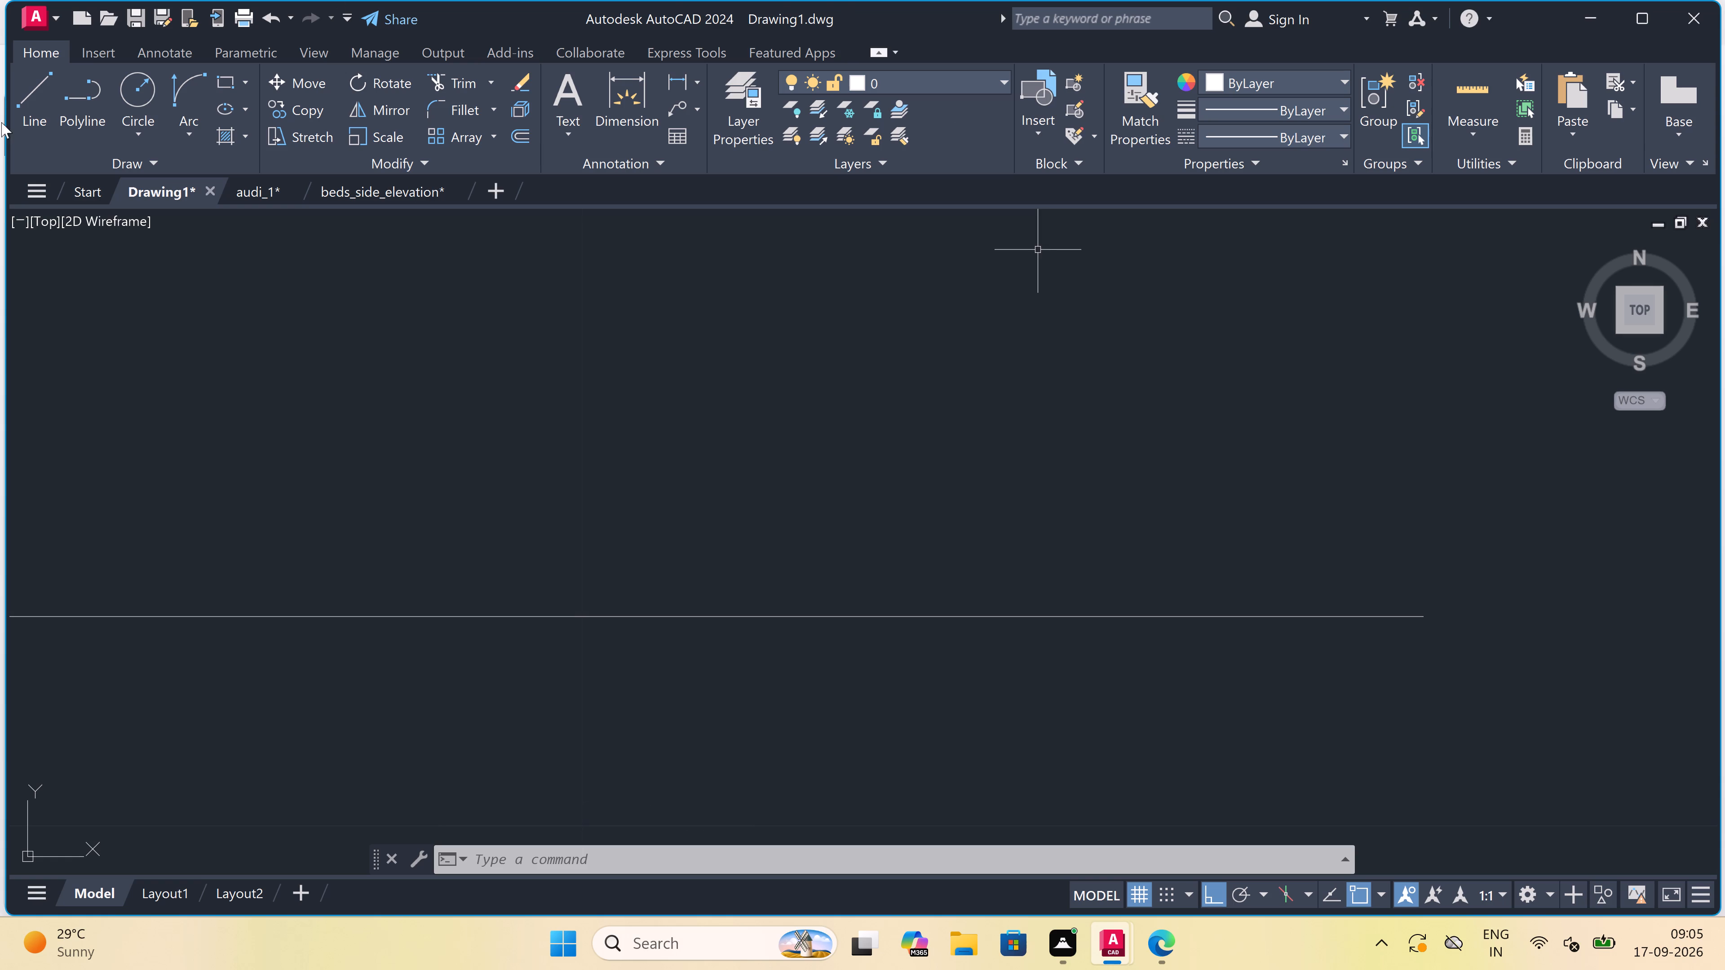
# Draw a horizontal underline about 7'-5" long just beneath the ELEVATION title.
pyautogui.scroll(-5, 749, 447)
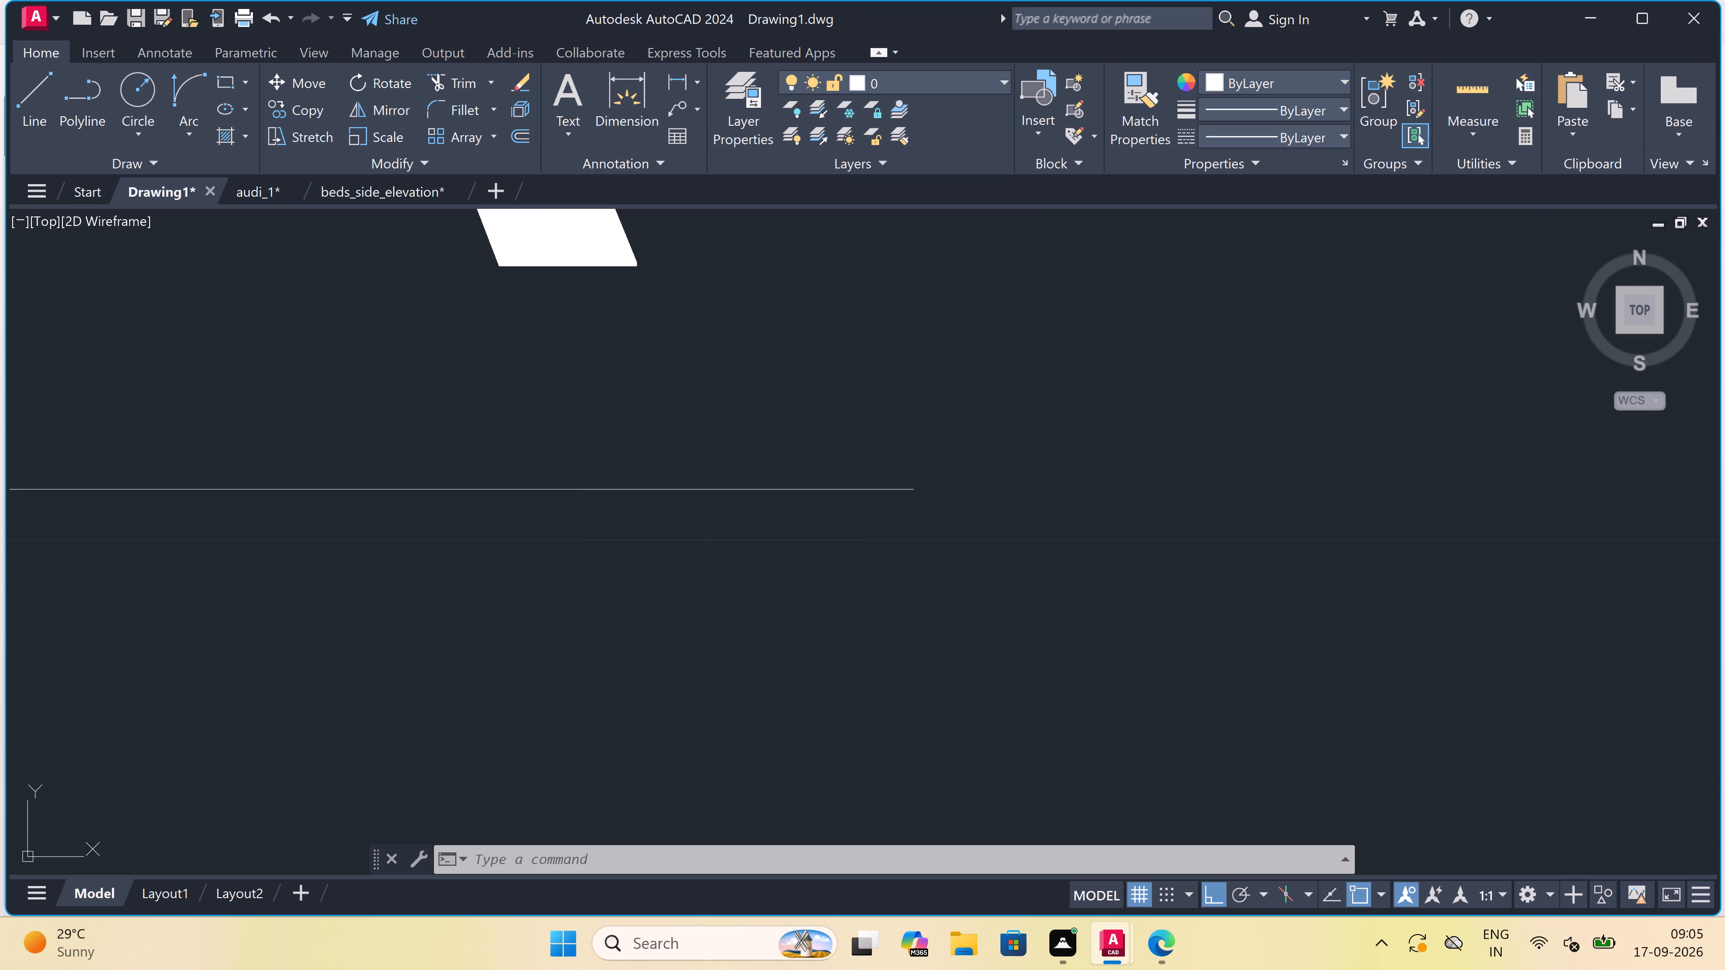
pyautogui.scroll(-8, 749, 446)
pyautogui.scroll(-2, 675, 451)
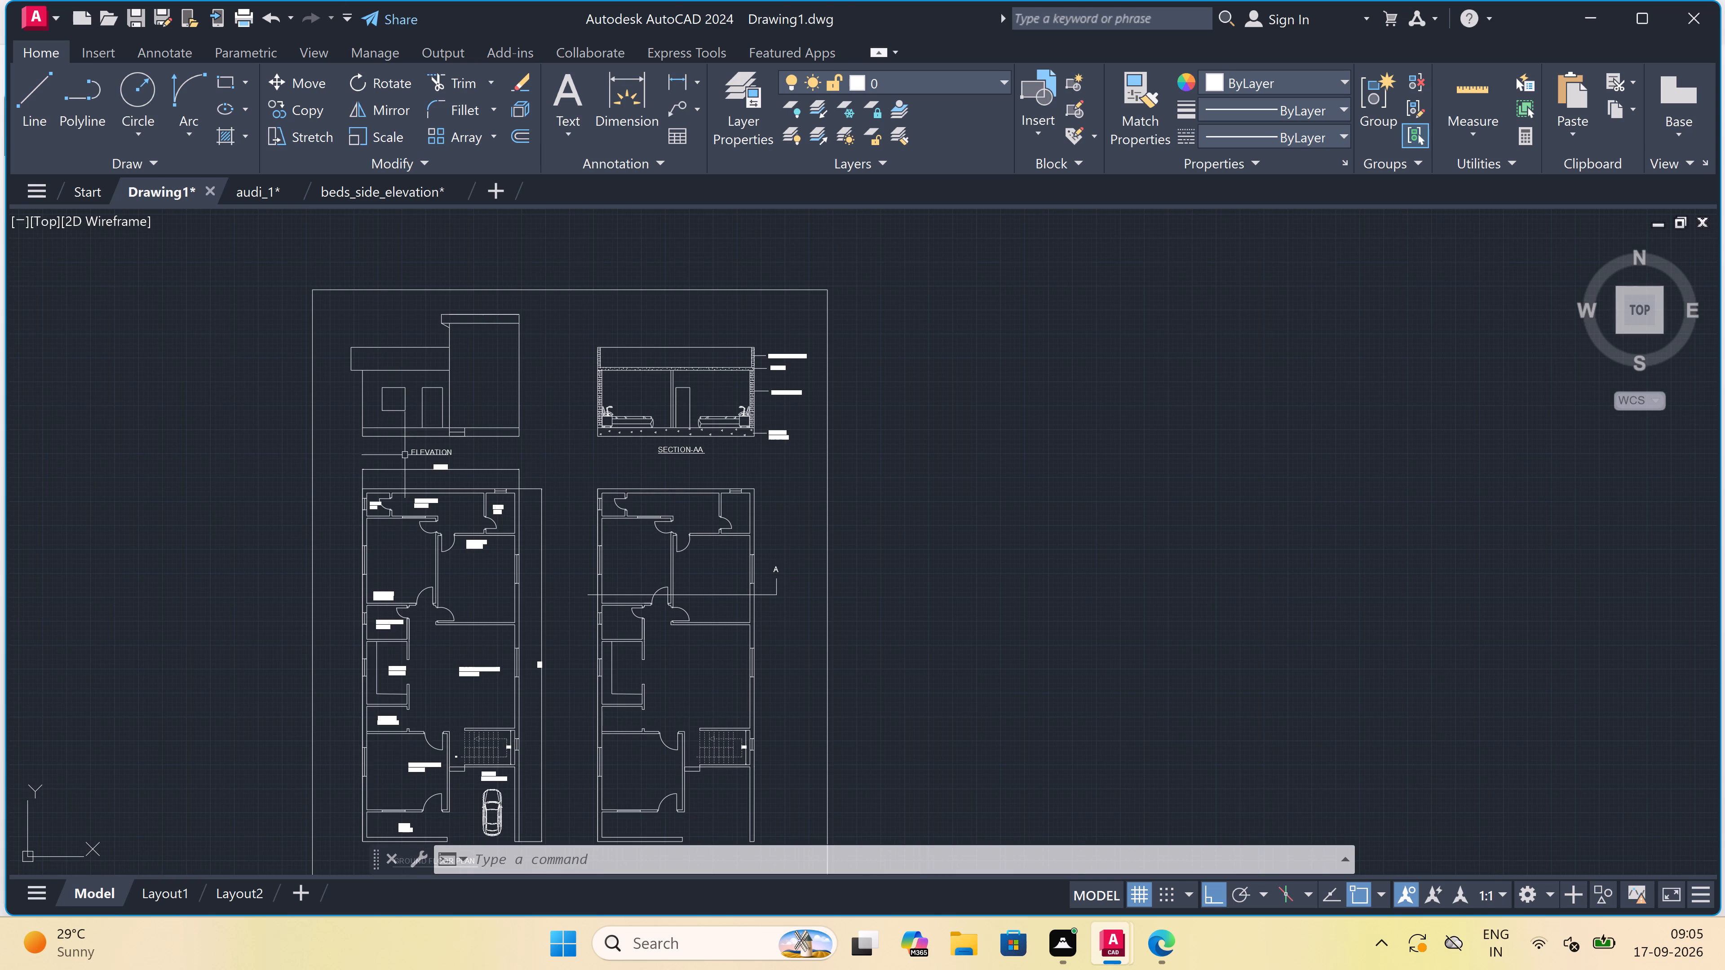
pyautogui.scroll(4, 407, 451)
pyautogui.scroll(3, 444, 486)
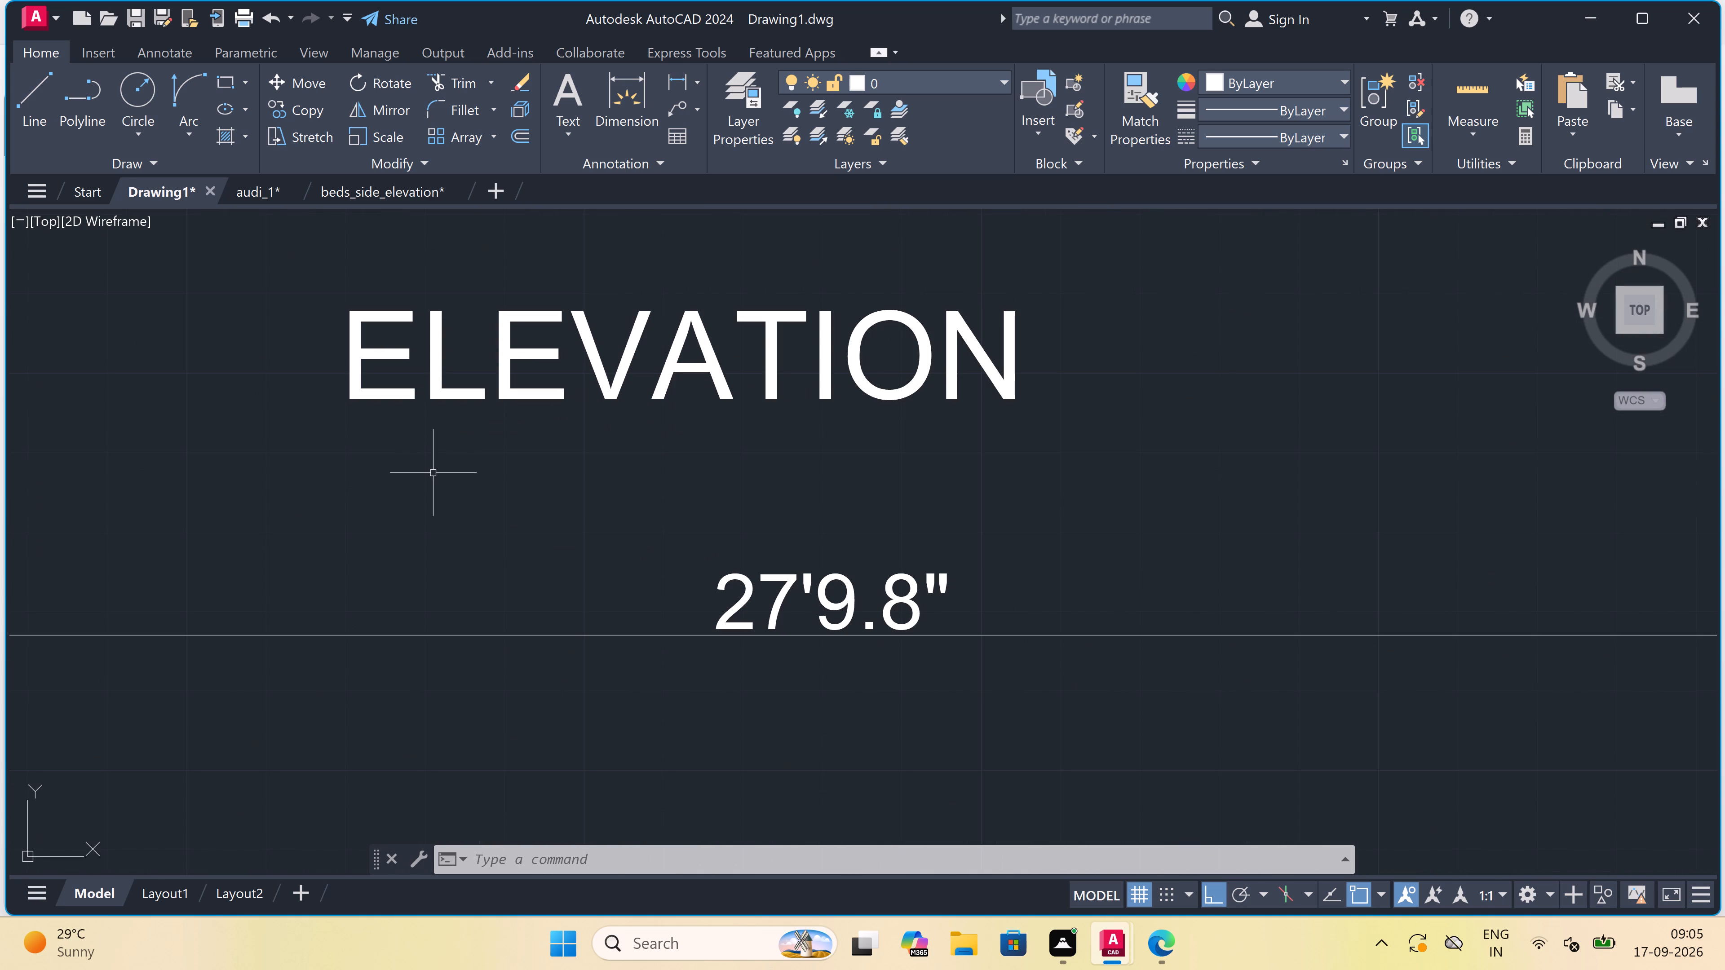
pyautogui.press('space')
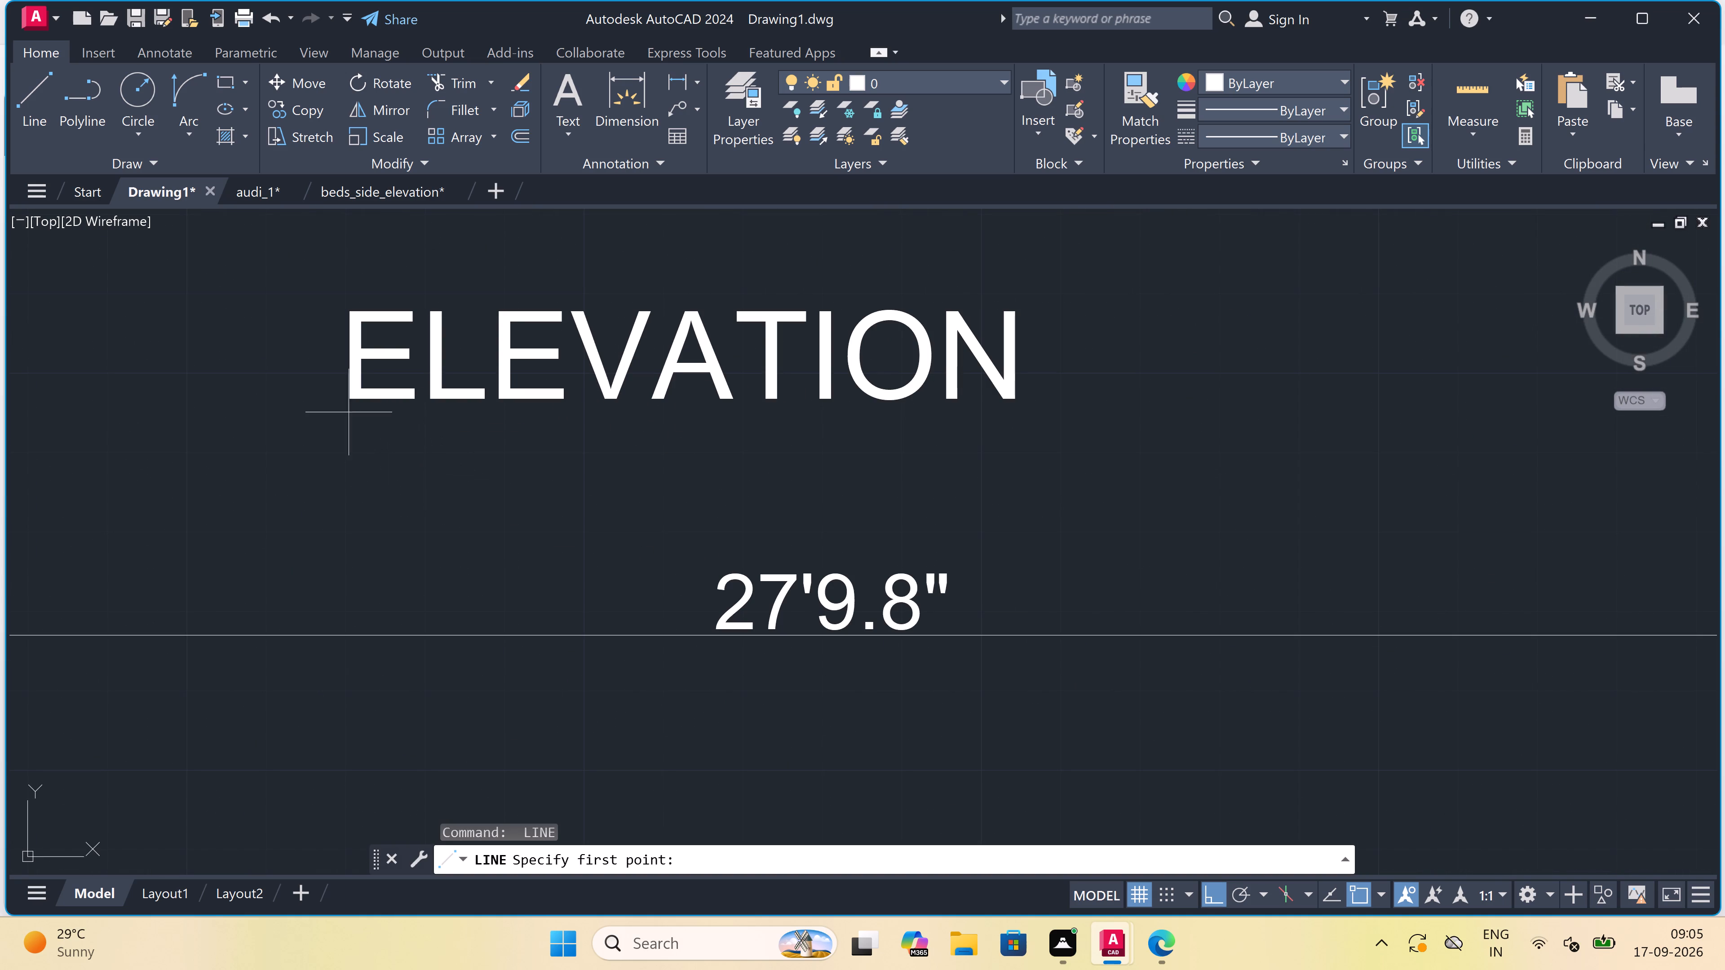
pyautogui.scroll(6, 327, 421)
pyautogui.click(326, 416)
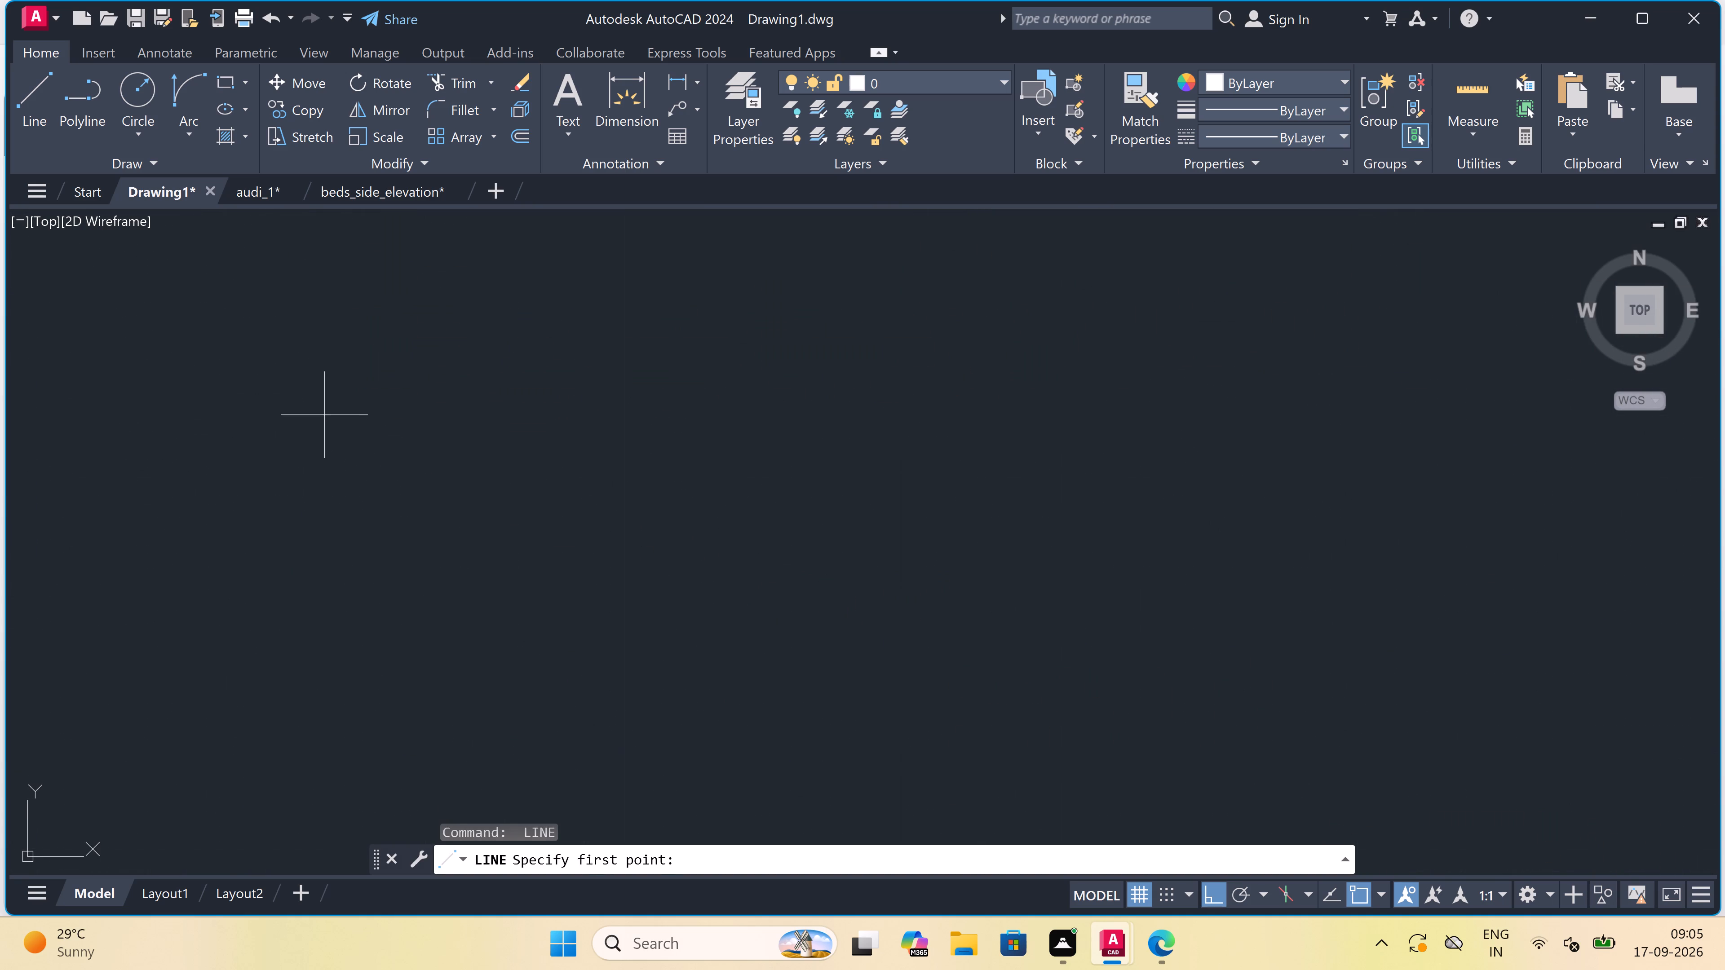
pyautogui.scroll(-7, 959, 416)
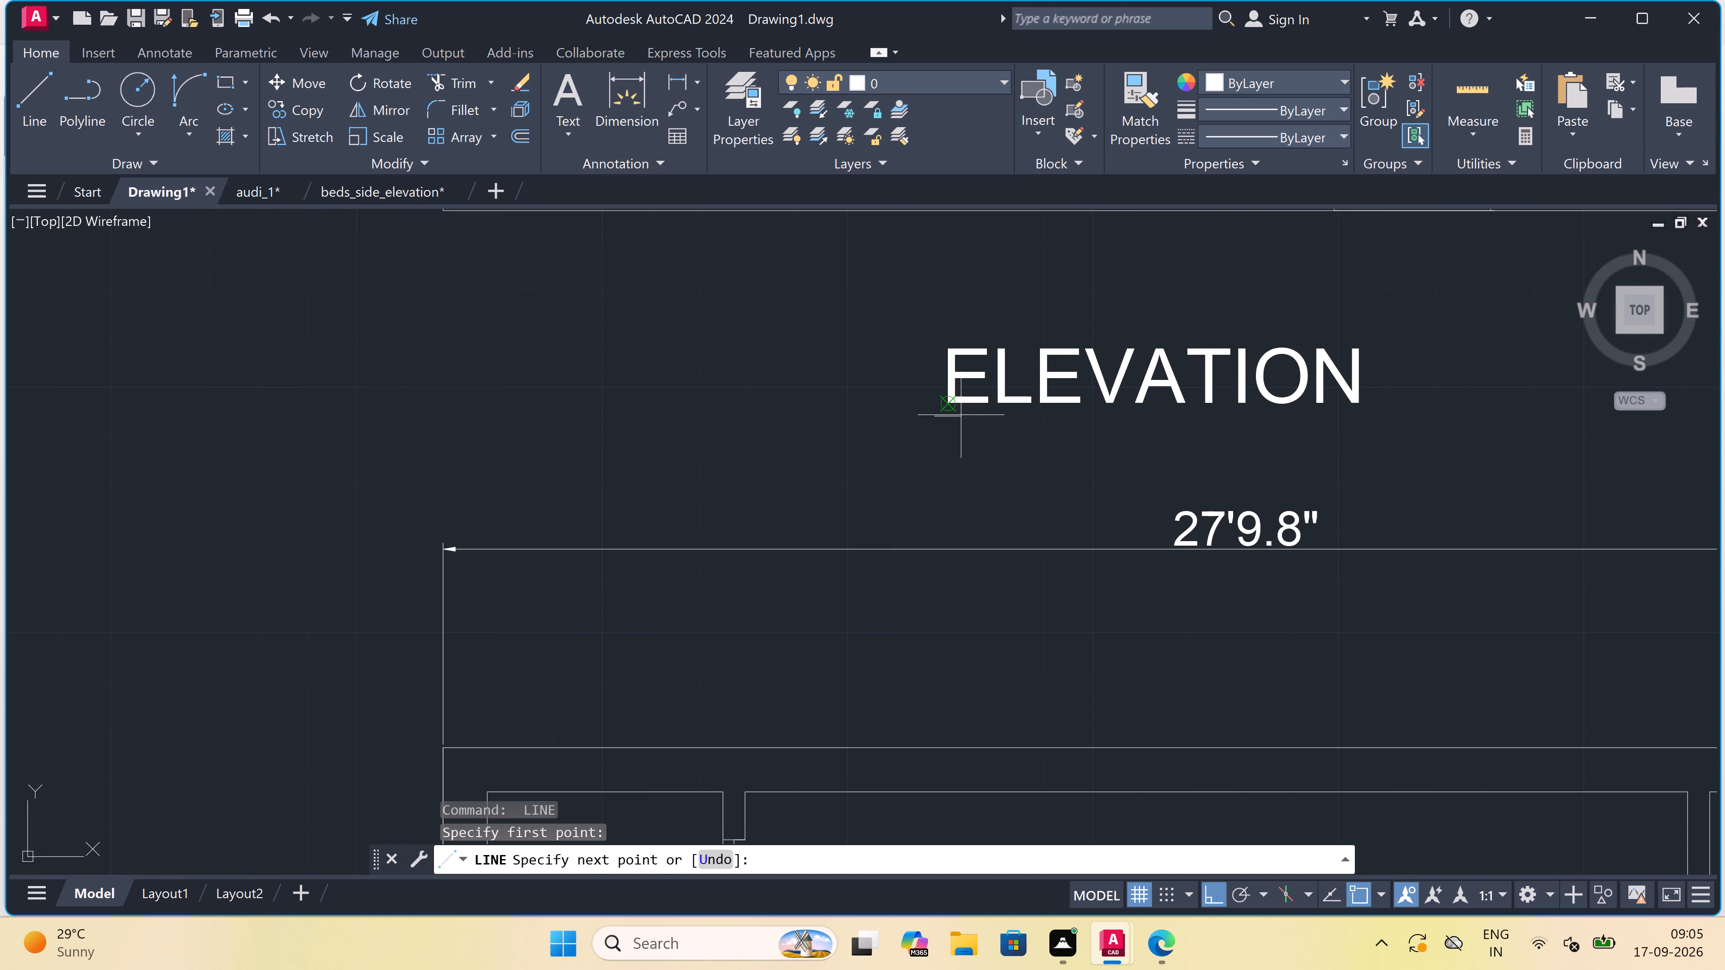
pyautogui.scroll(1, 1435, 413)
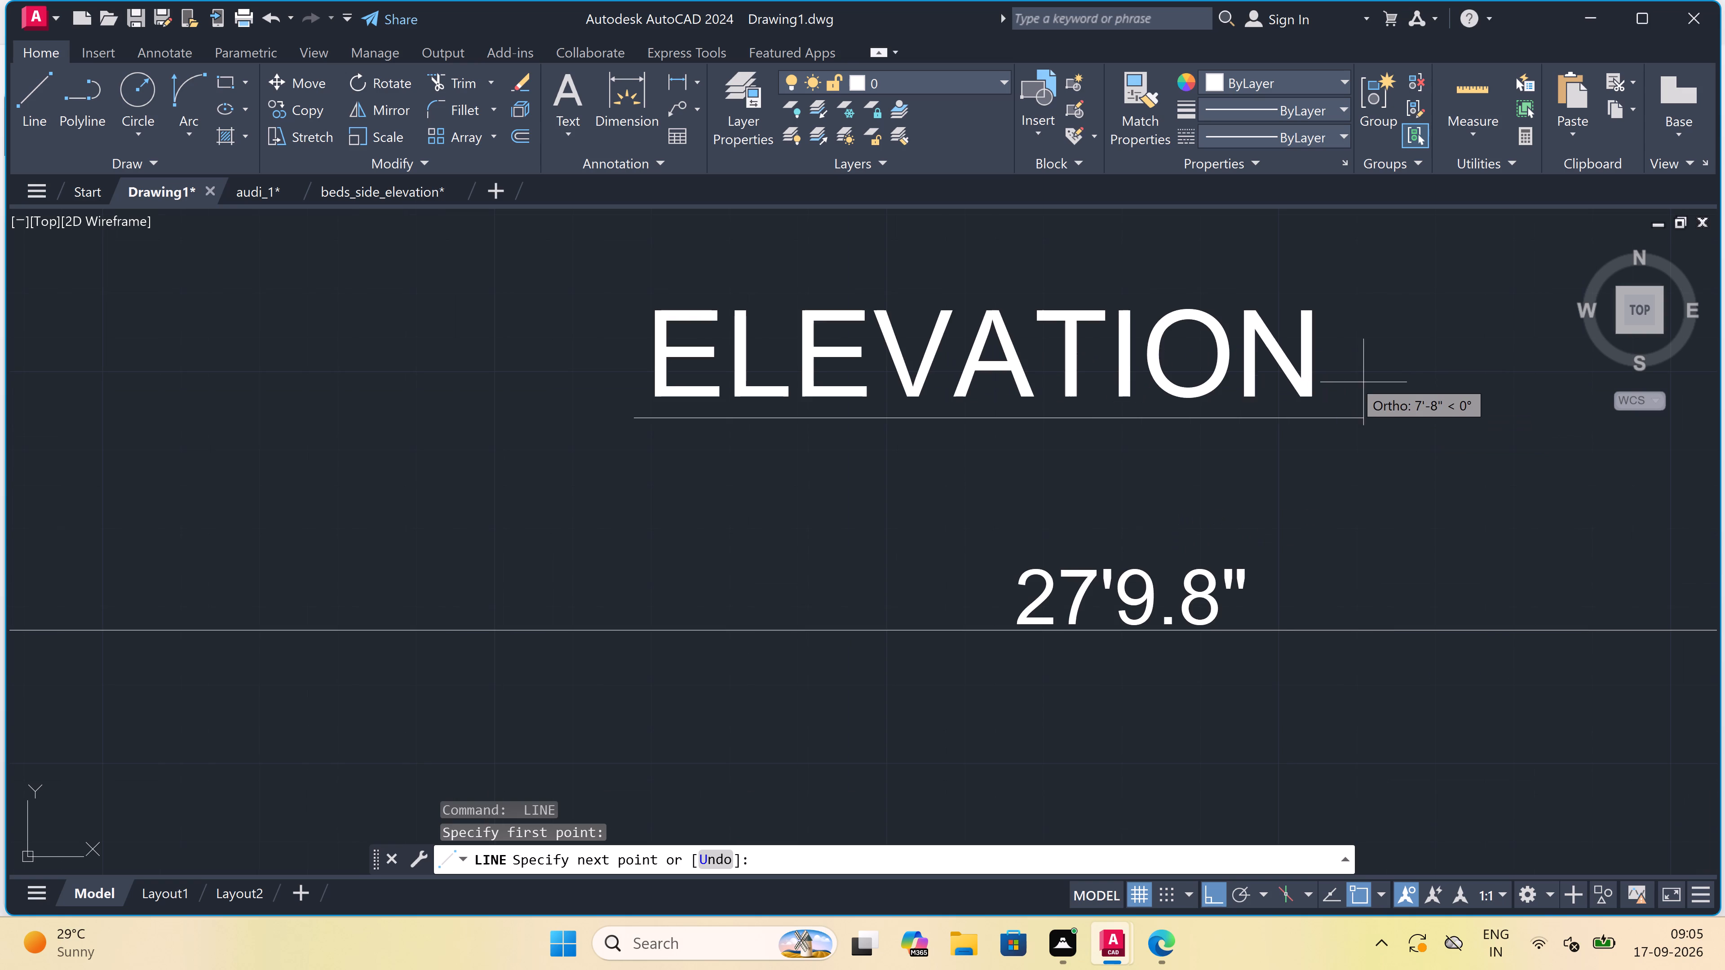
pyautogui.scroll(7, 1330, 420)
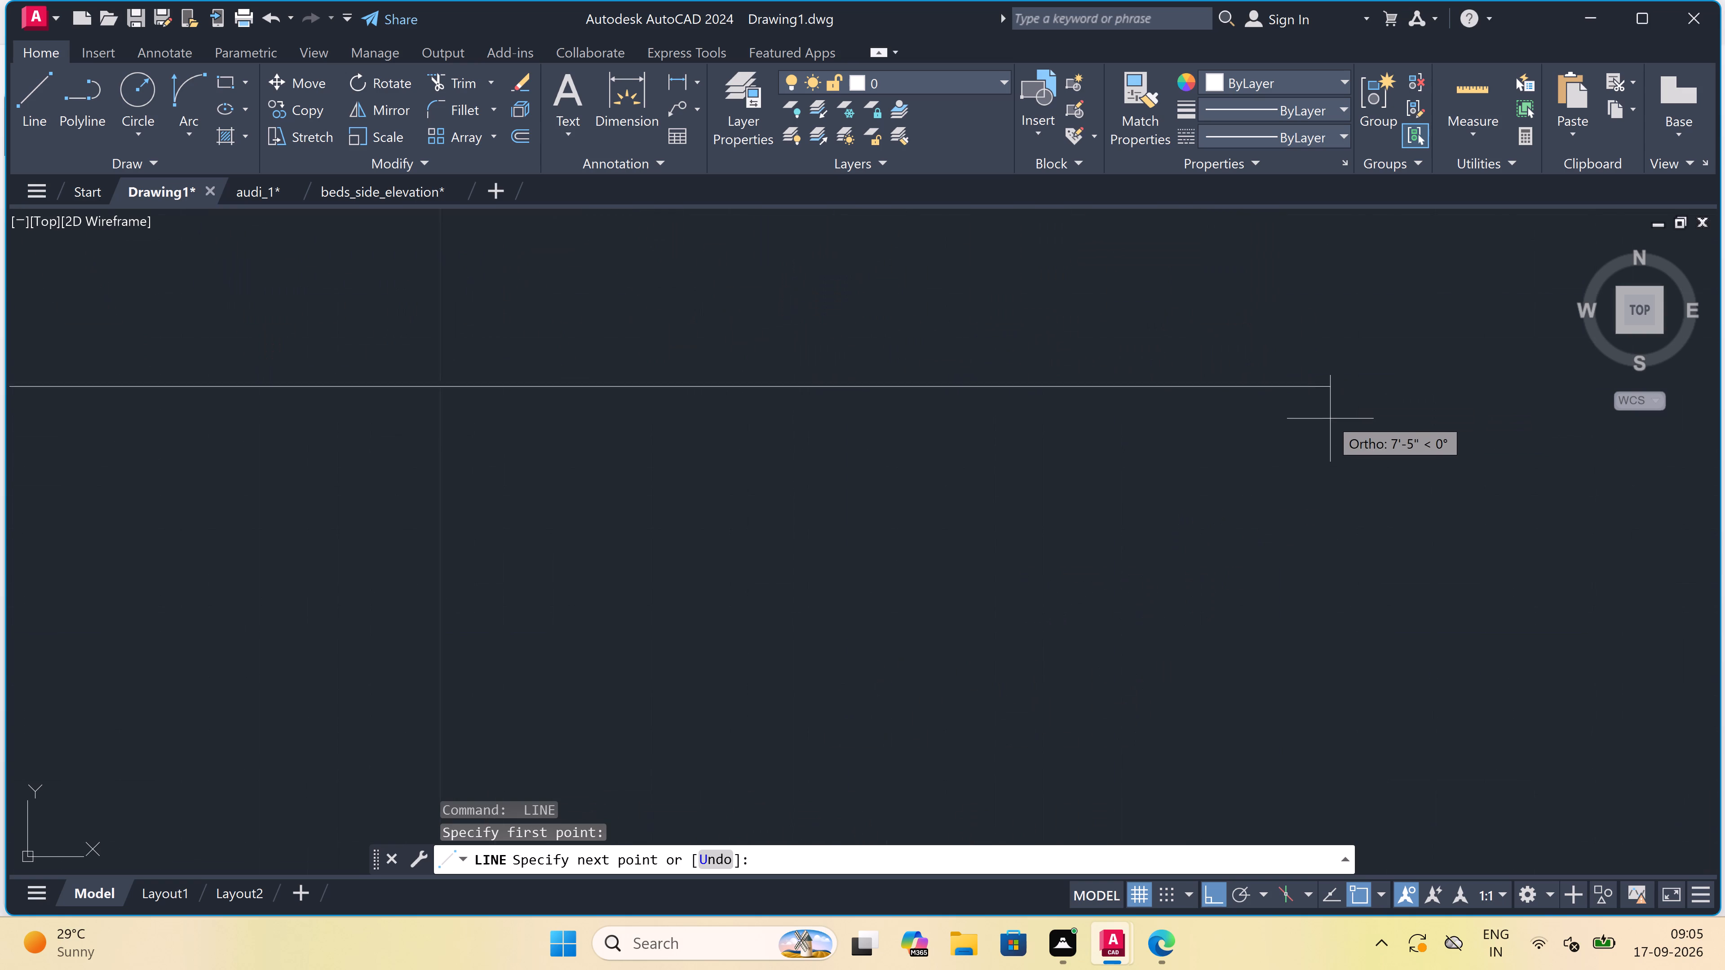
pyautogui.click(1195, 368)
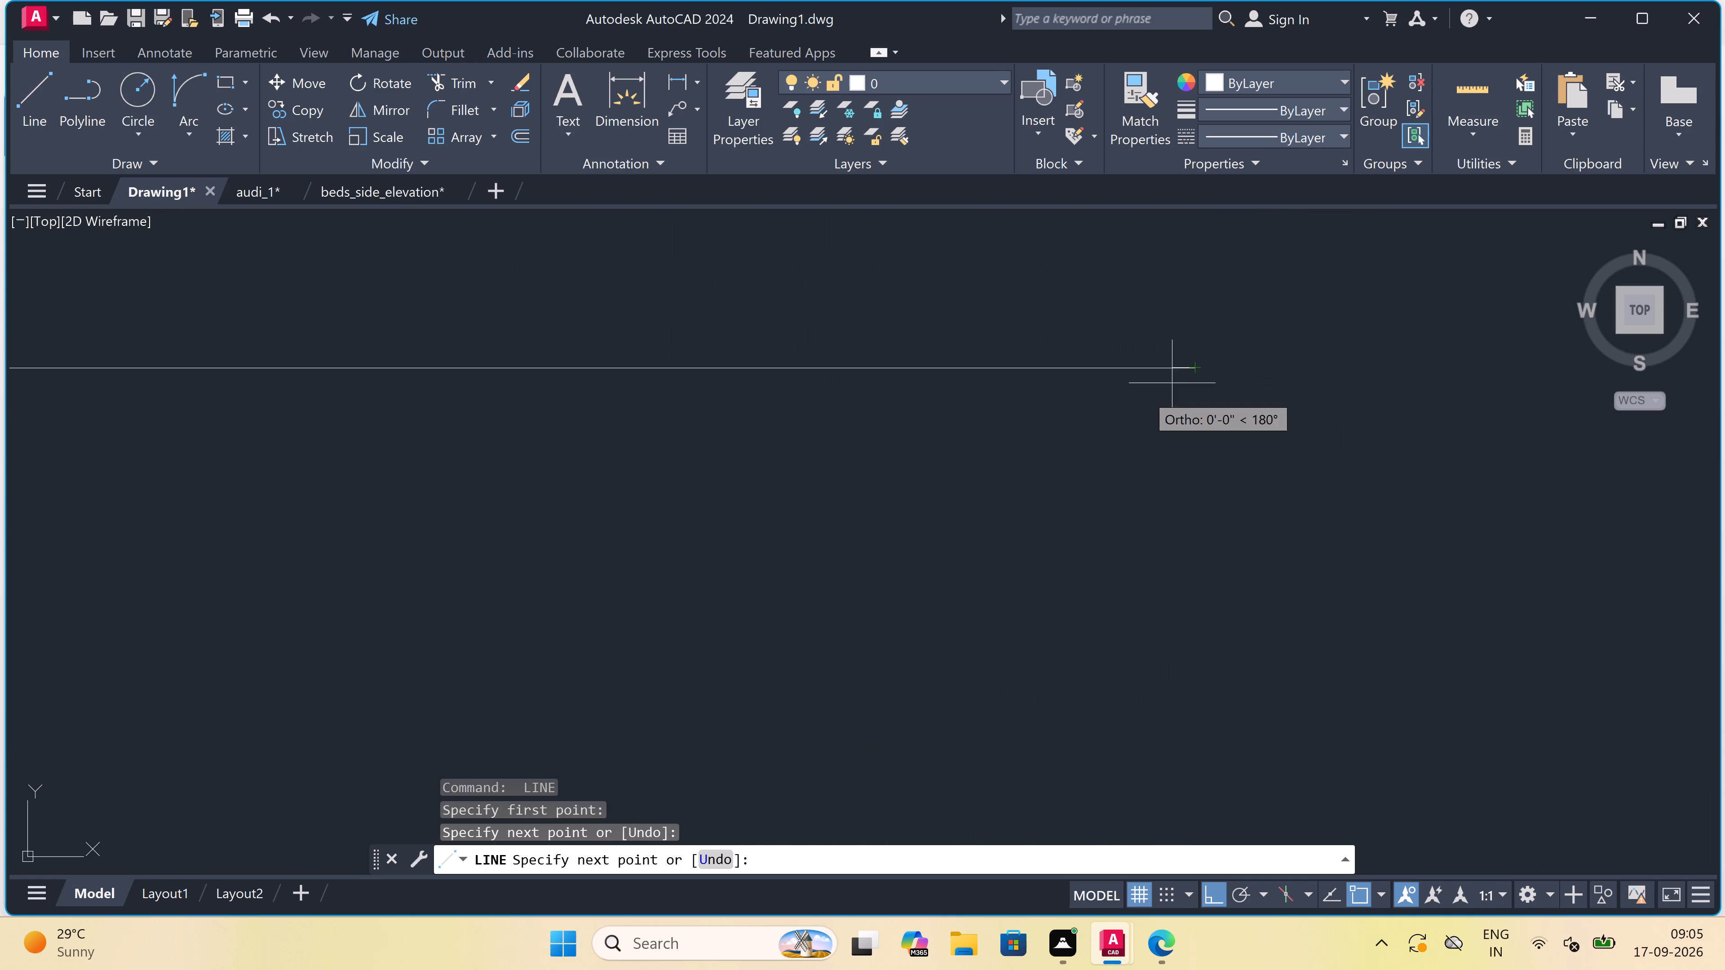
pyautogui.press('Escape')
# Check the complete bordered sheet as a whole and minimize the AutoCAD window.
pyautogui.scroll(-5, 1048, 377)
pyautogui.scroll(-8, 829, 445)
pyautogui.scroll(-5, 794, 424)
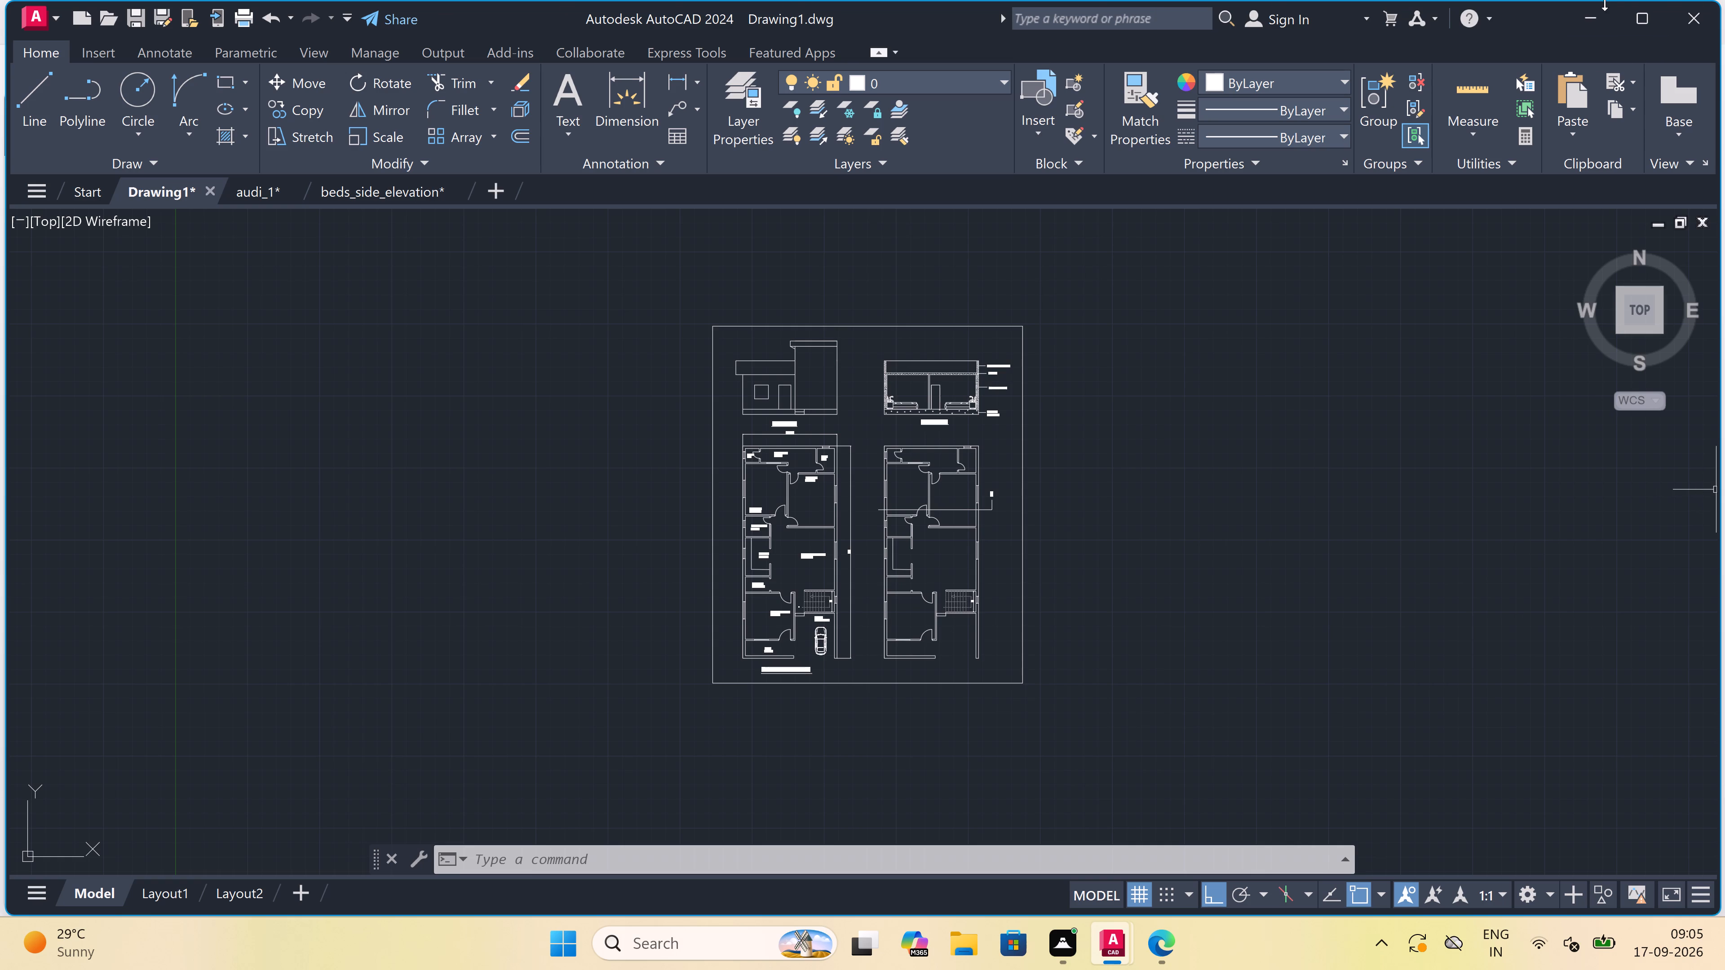
pyautogui.click(1590, 13)
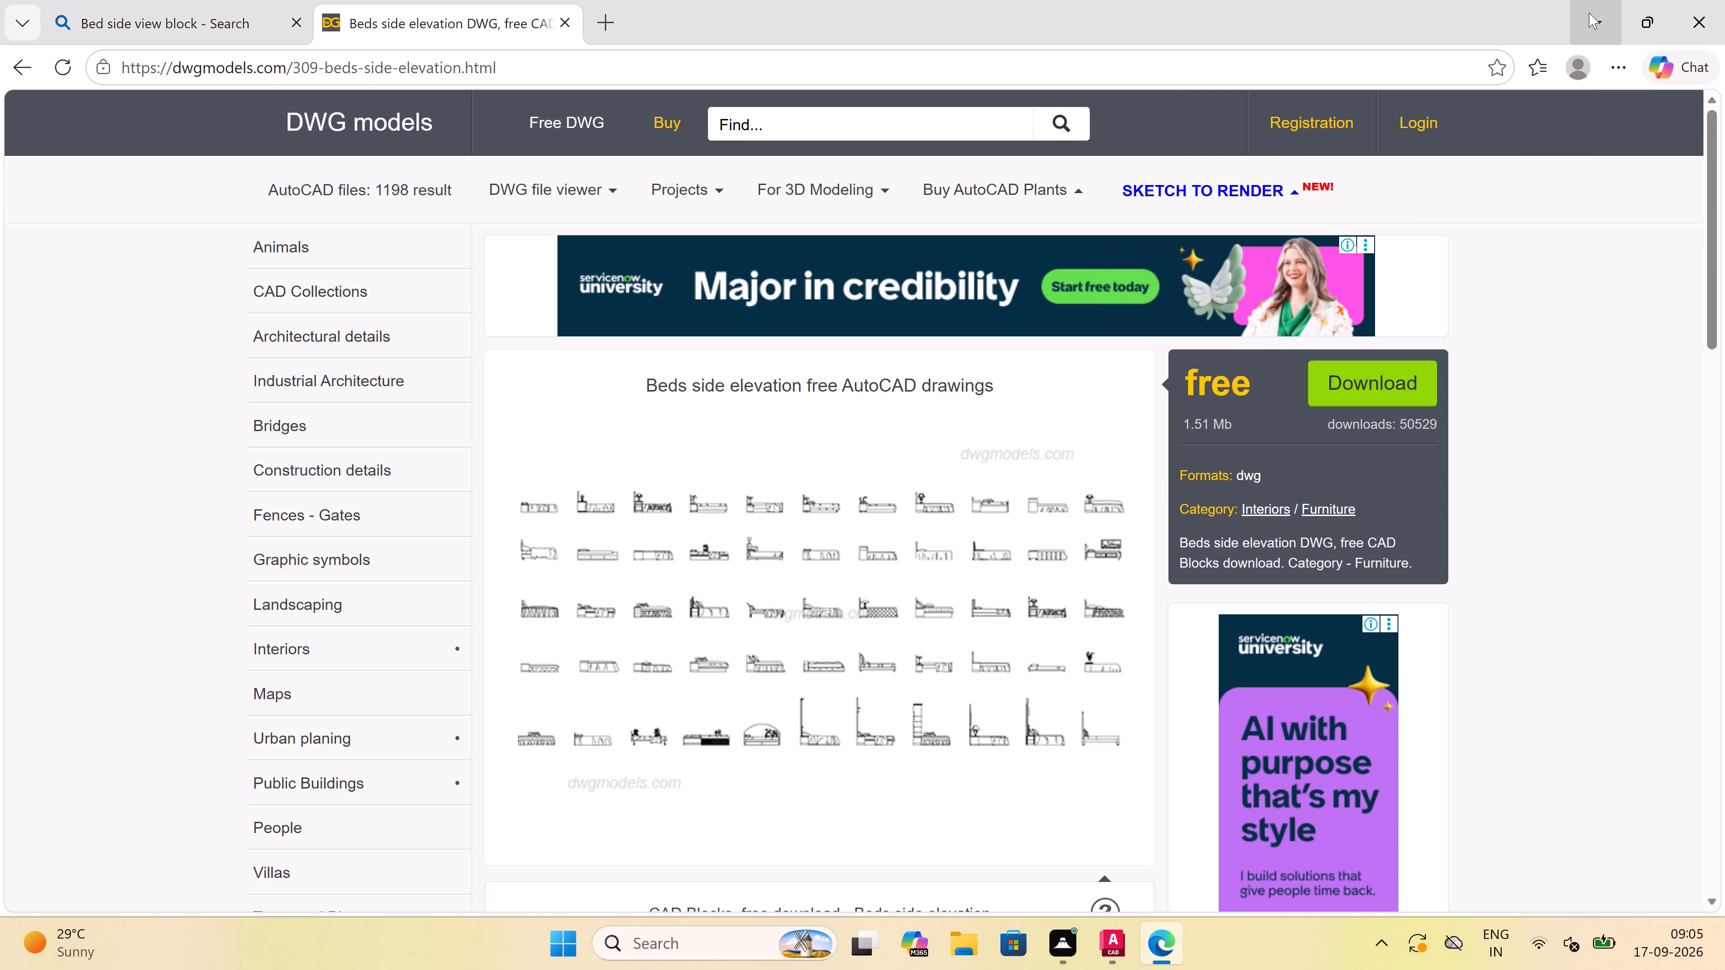
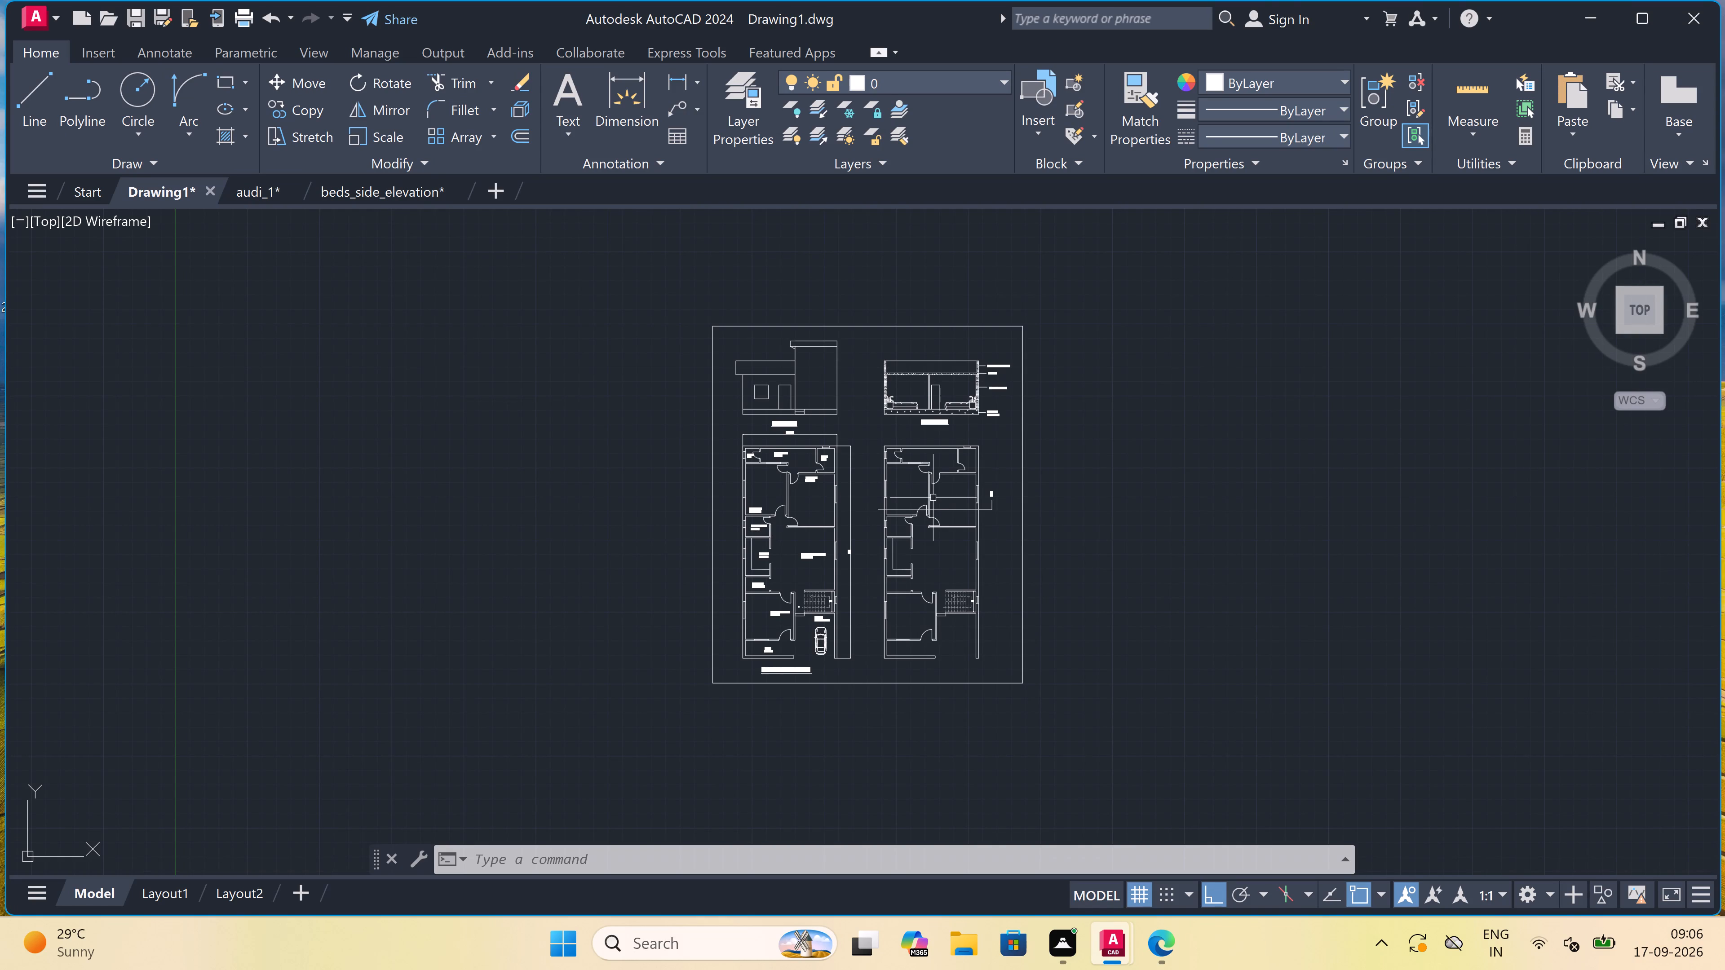
# Examine the elevation, section AA, both floor plans, their titles and the border across the whole sheet.
pyautogui.scroll(2, 772, 408)
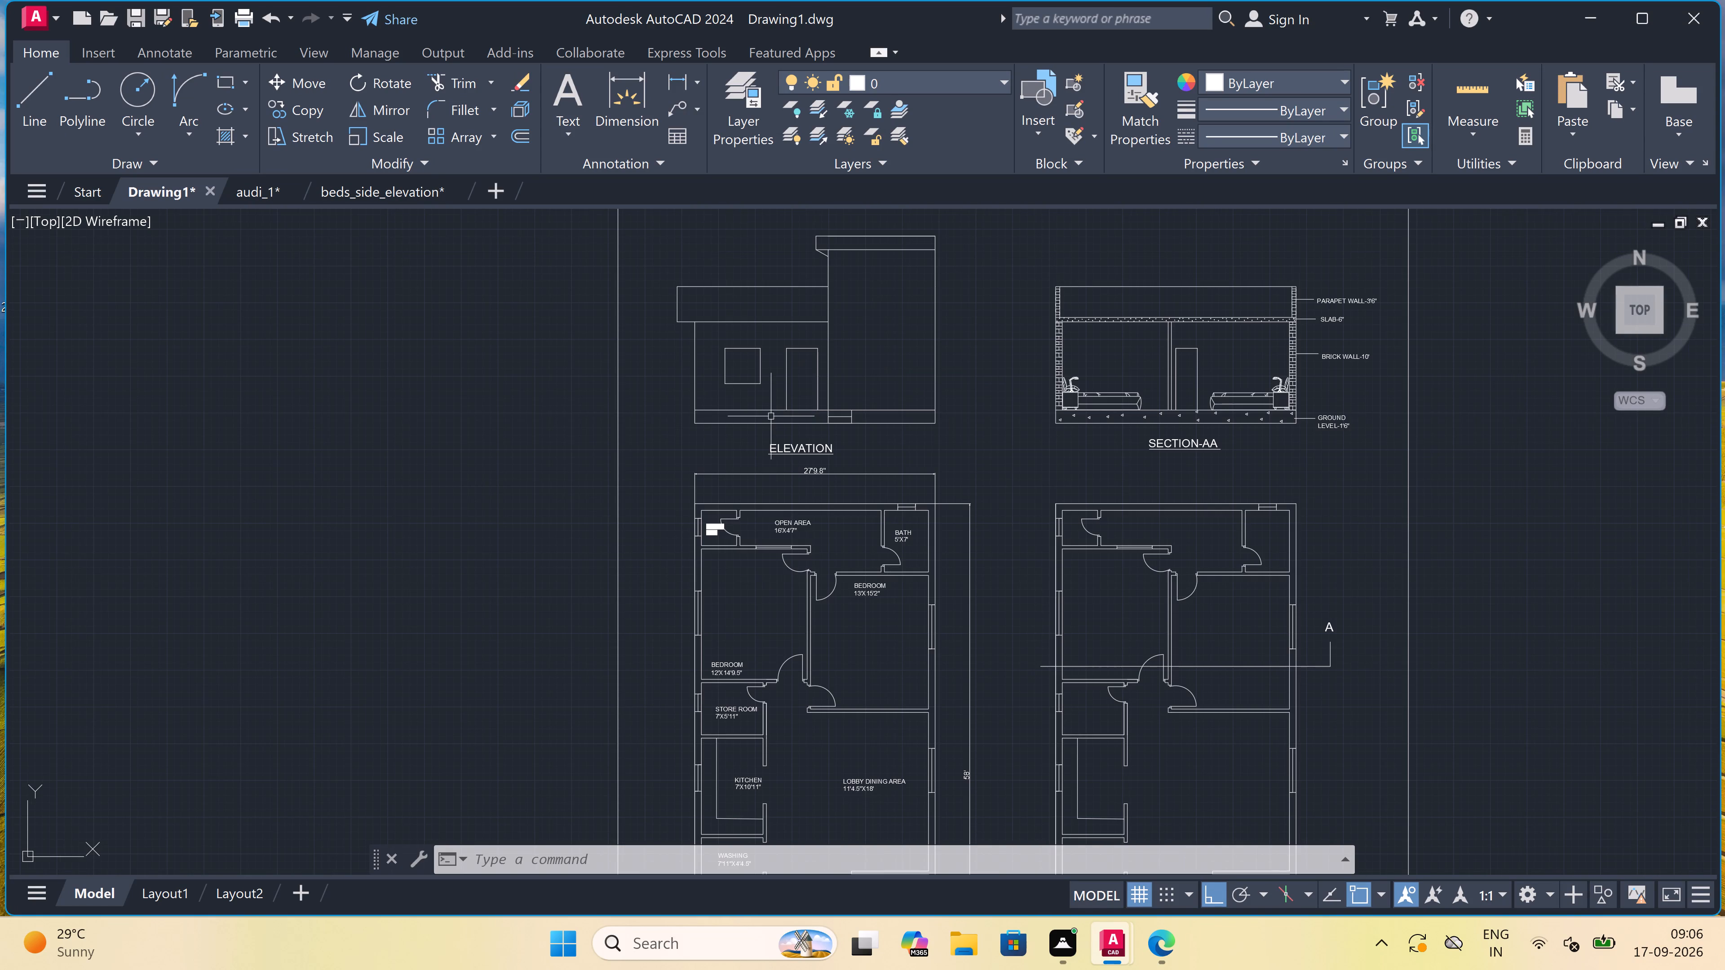
pyautogui.scroll(2, 822, 546)
pyautogui.scroll(-2, 820, 472)
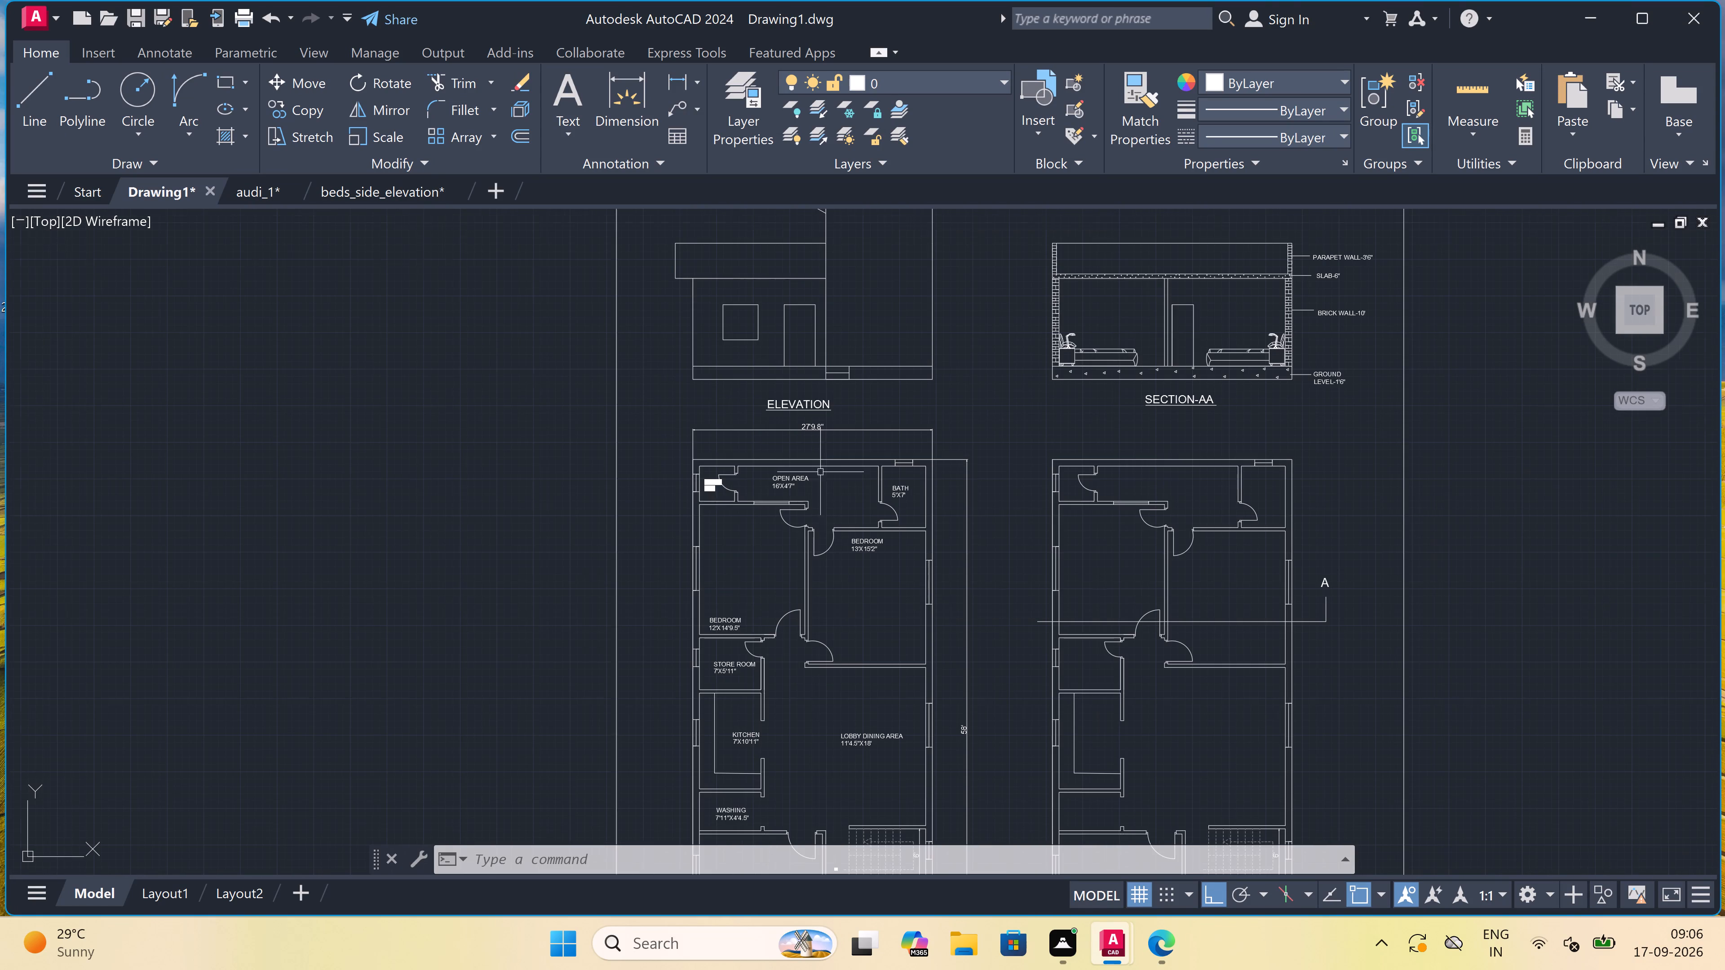
pyautogui.scroll(3, 862, 629)
pyautogui.scroll(-2, 862, 595)
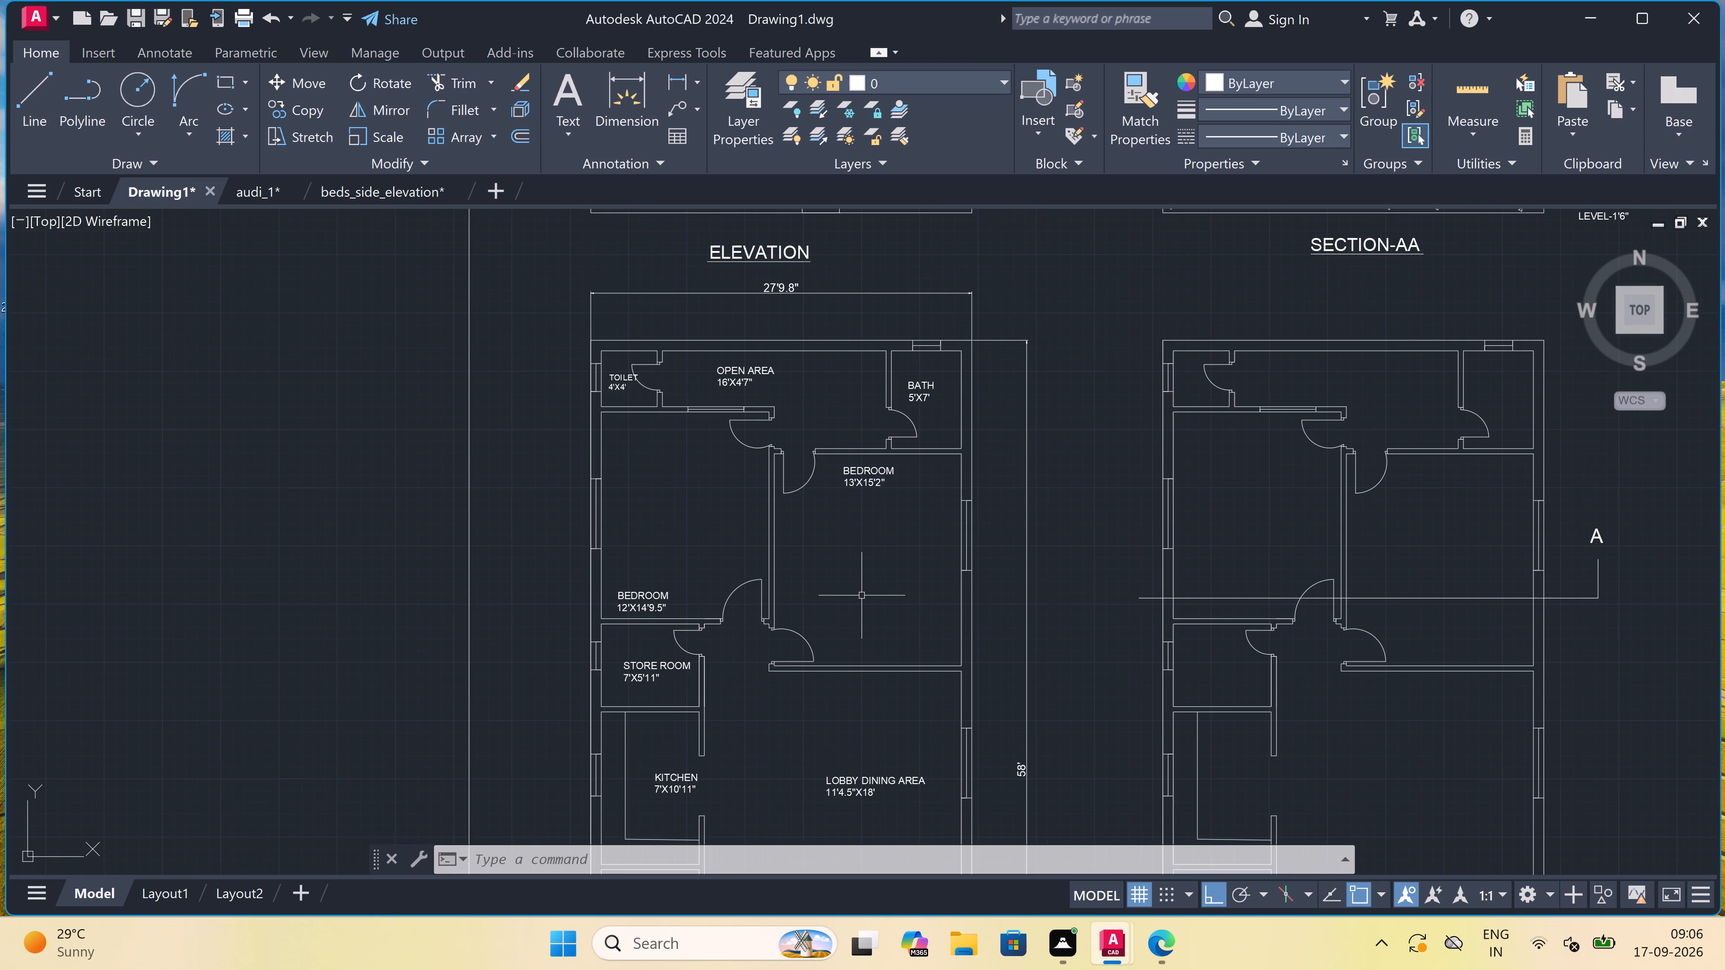
pyautogui.scroll(-2, 861, 586)
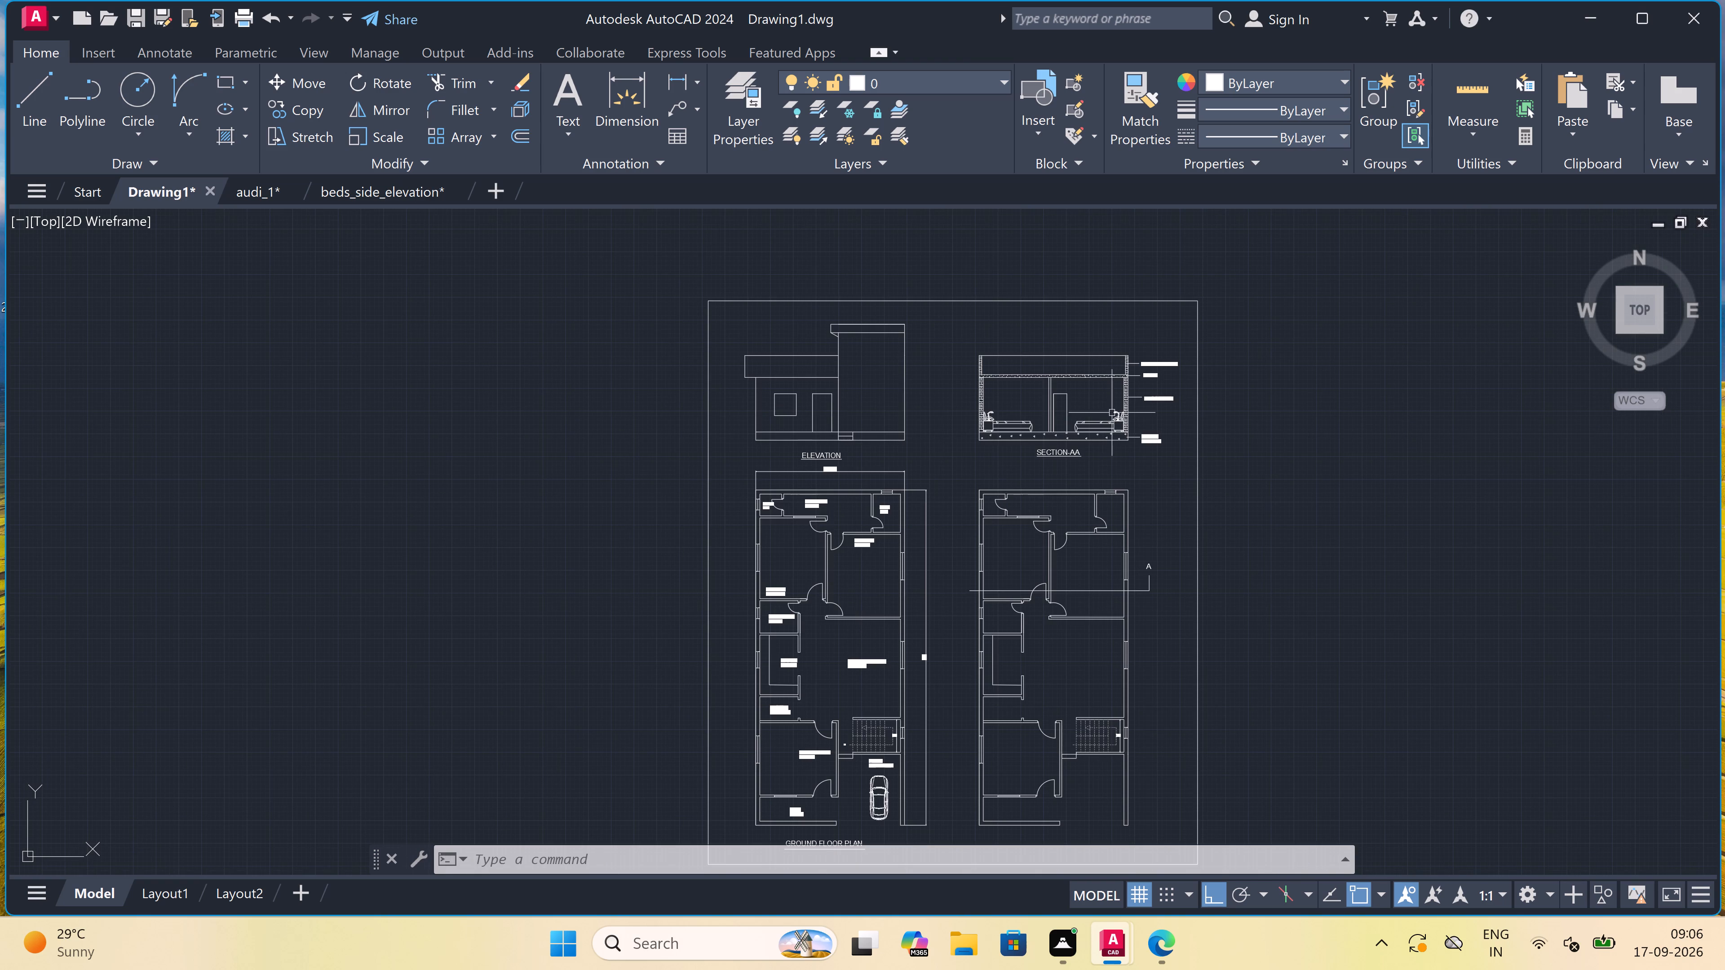
pyautogui.scroll(2, 1134, 397)
pyautogui.scroll(1, 1085, 420)
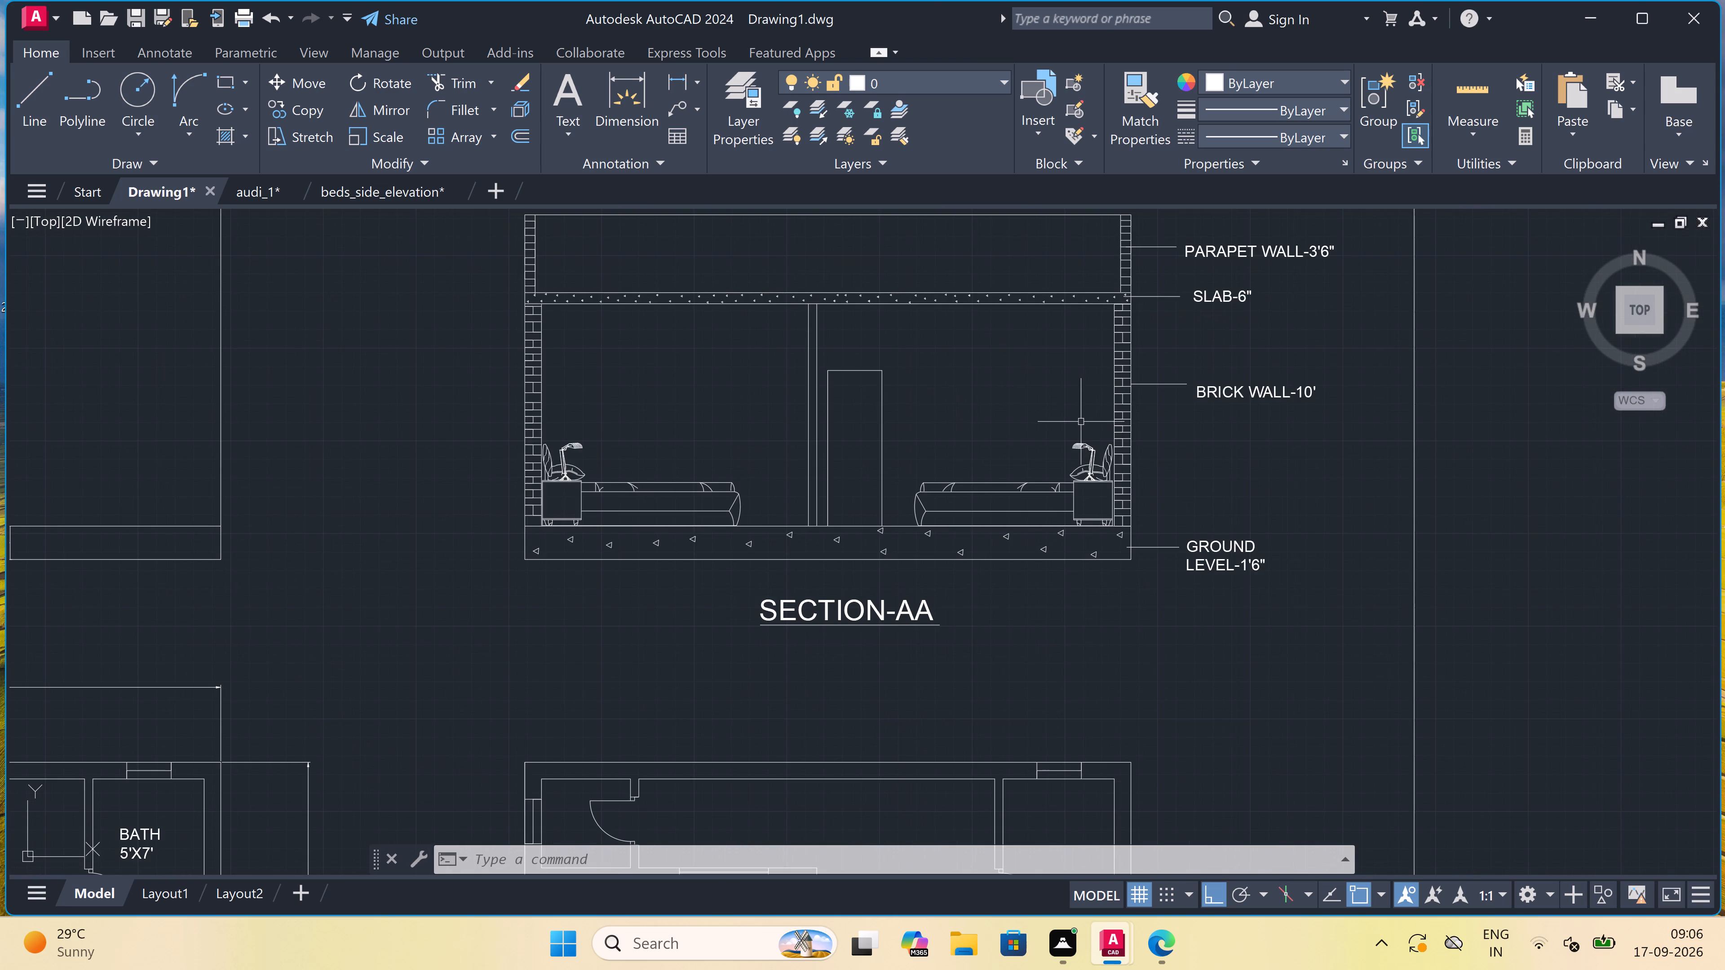
pyautogui.scroll(-1, 1068, 423)
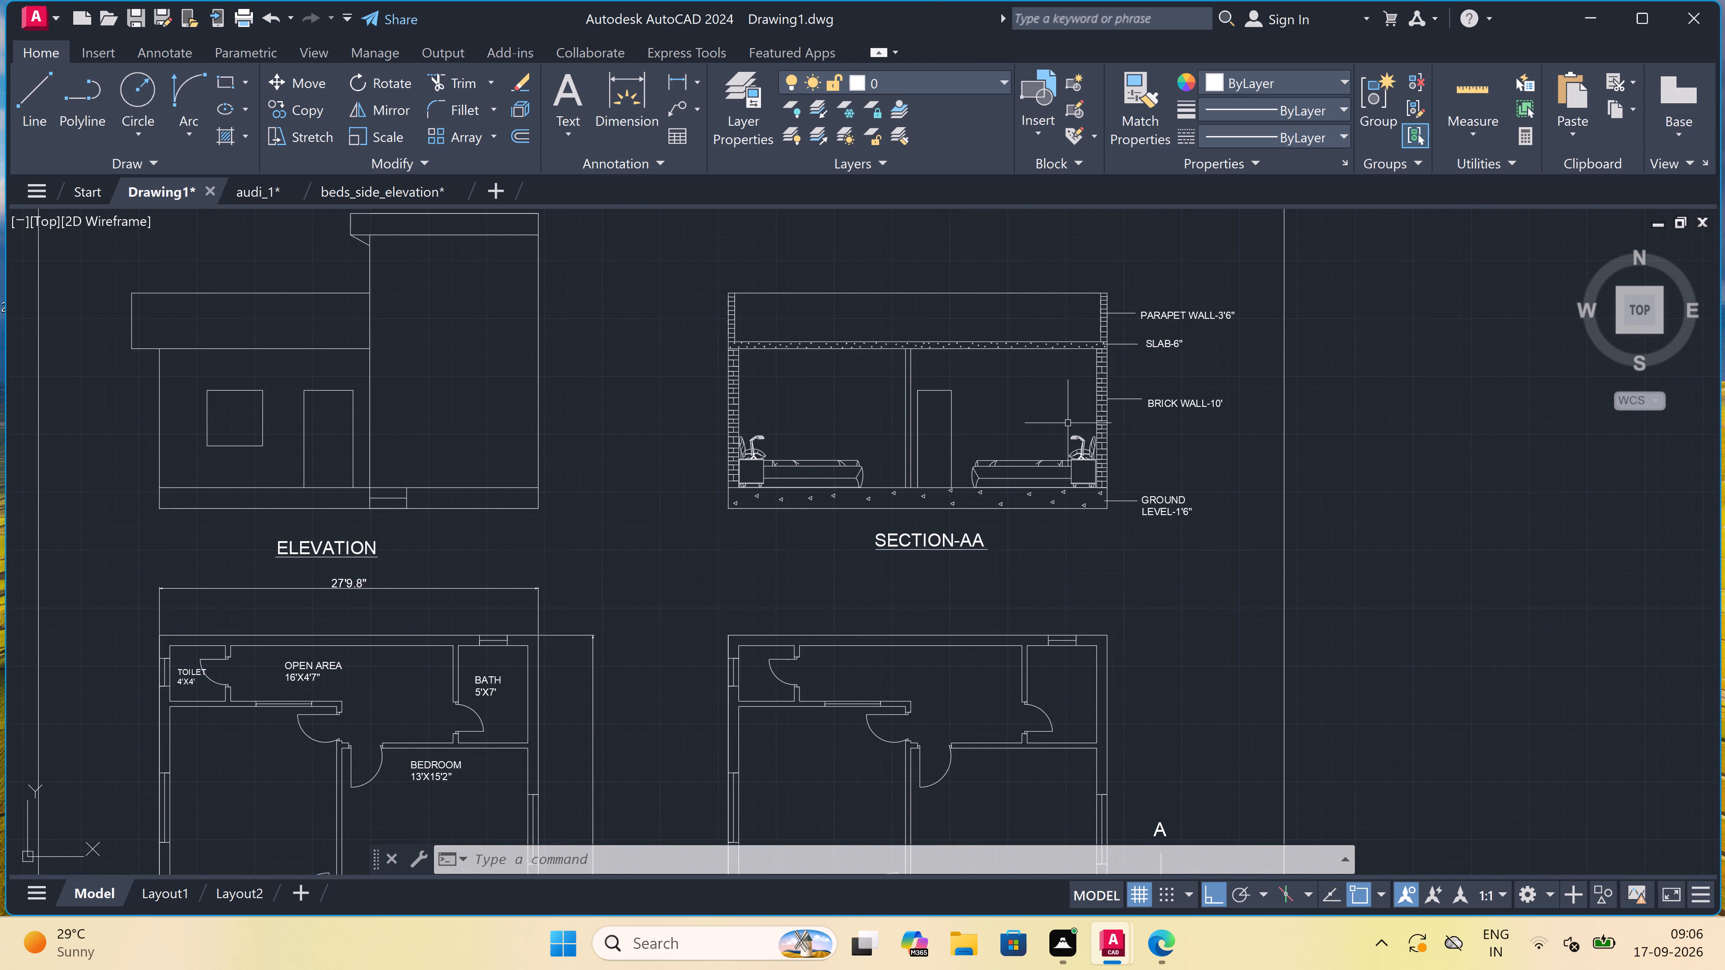
pyautogui.scroll(-1, 1068, 423)
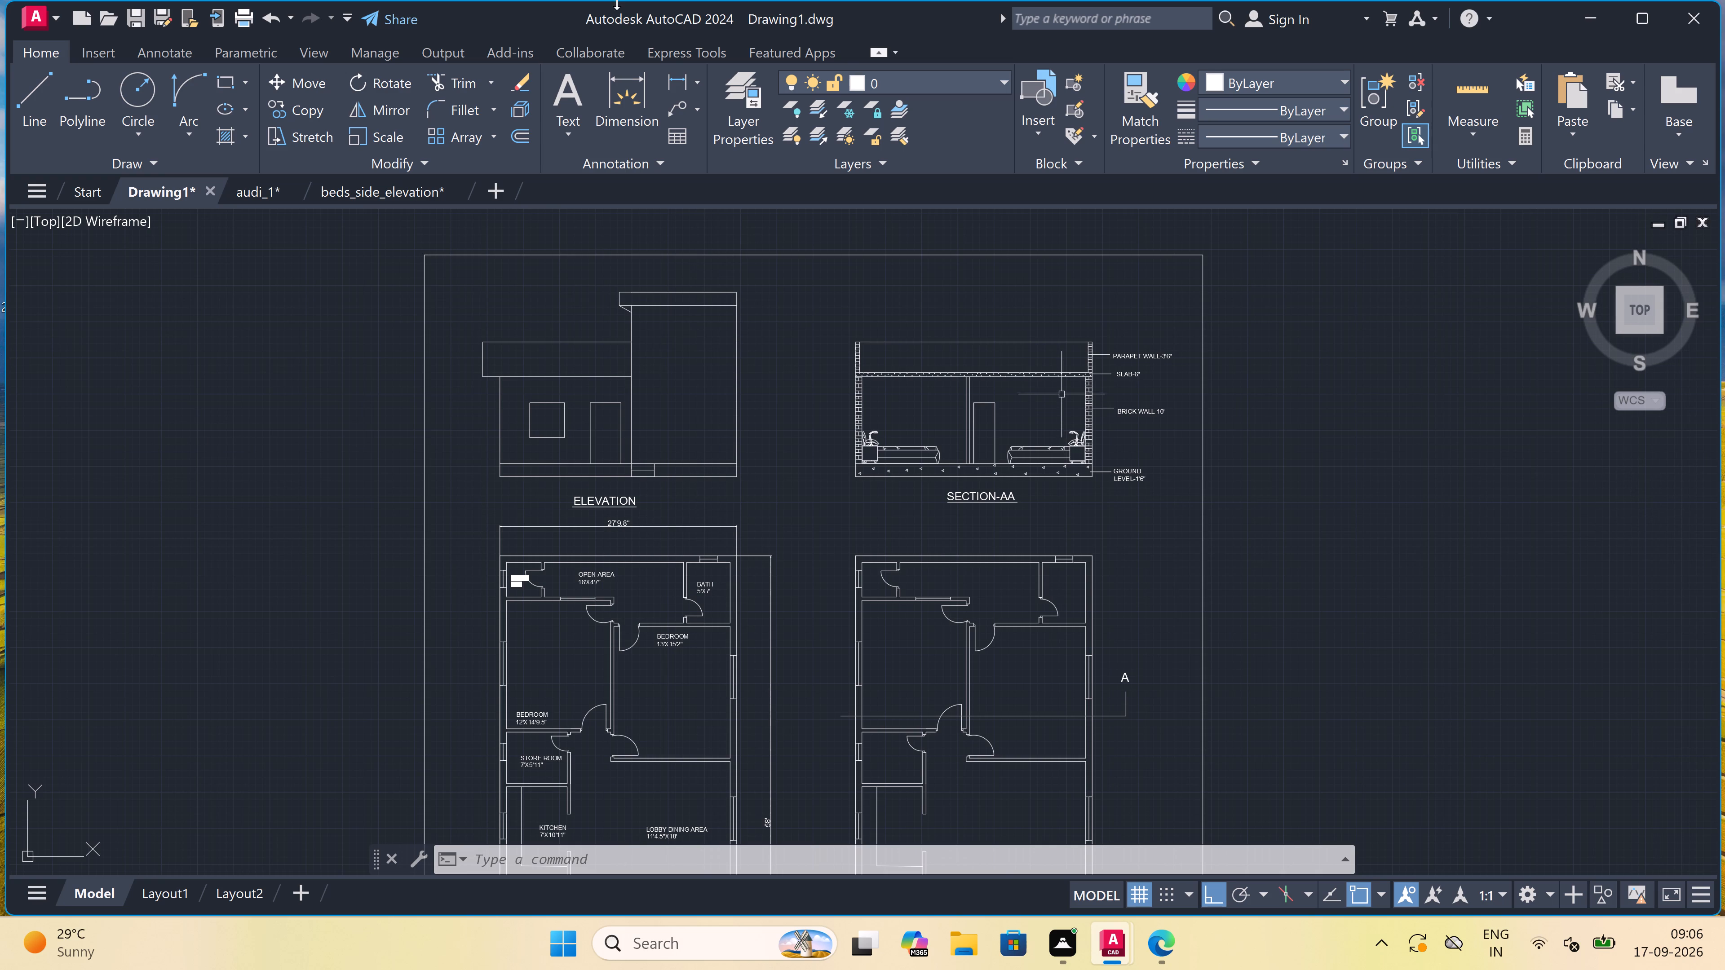
pyautogui.scroll(-2, 535, 387)
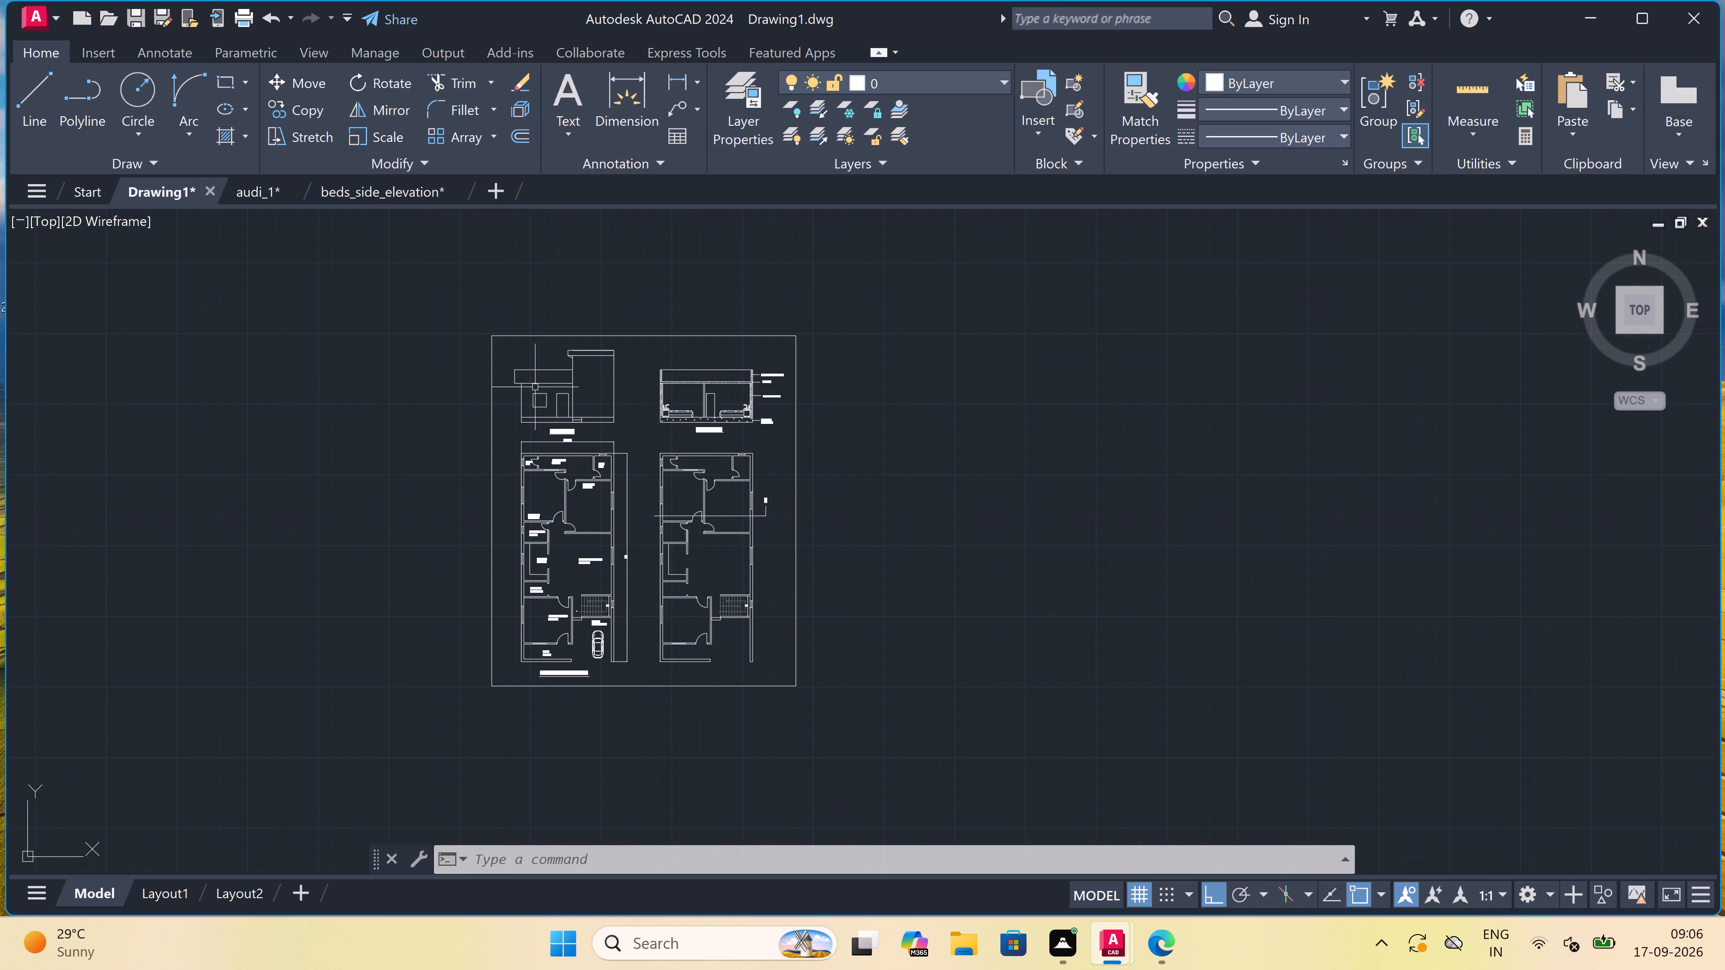
pyautogui.scroll(2, 519, 574)
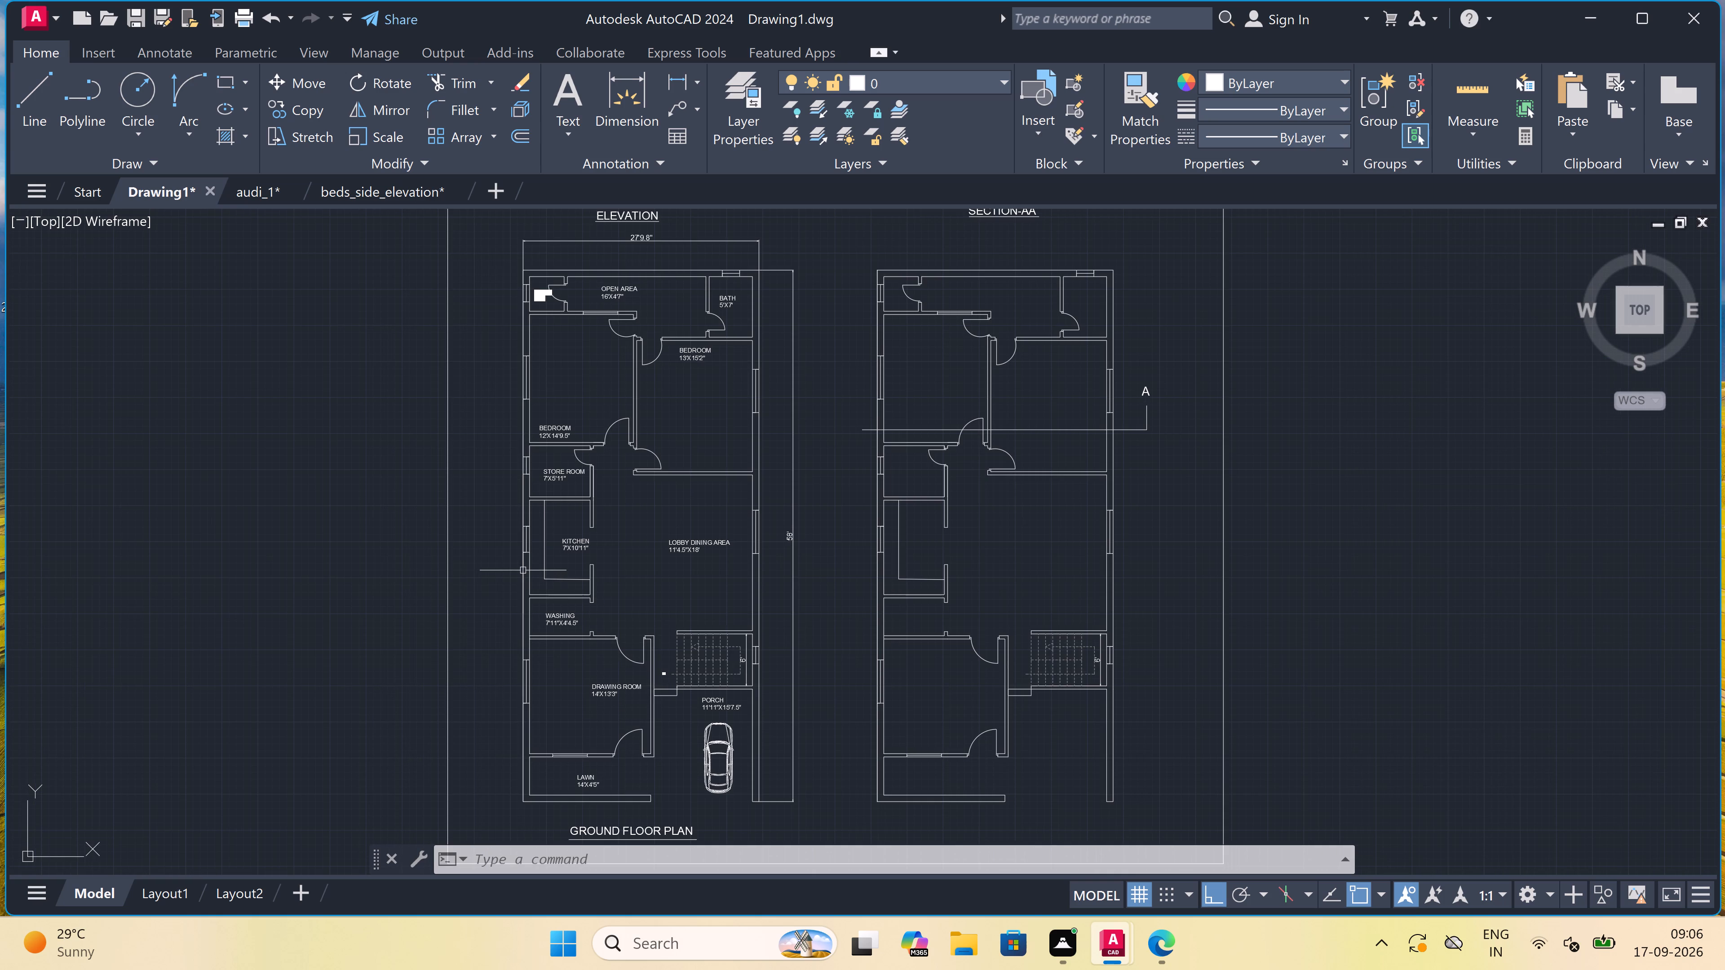
pyautogui.scroll(-1, 523, 570)
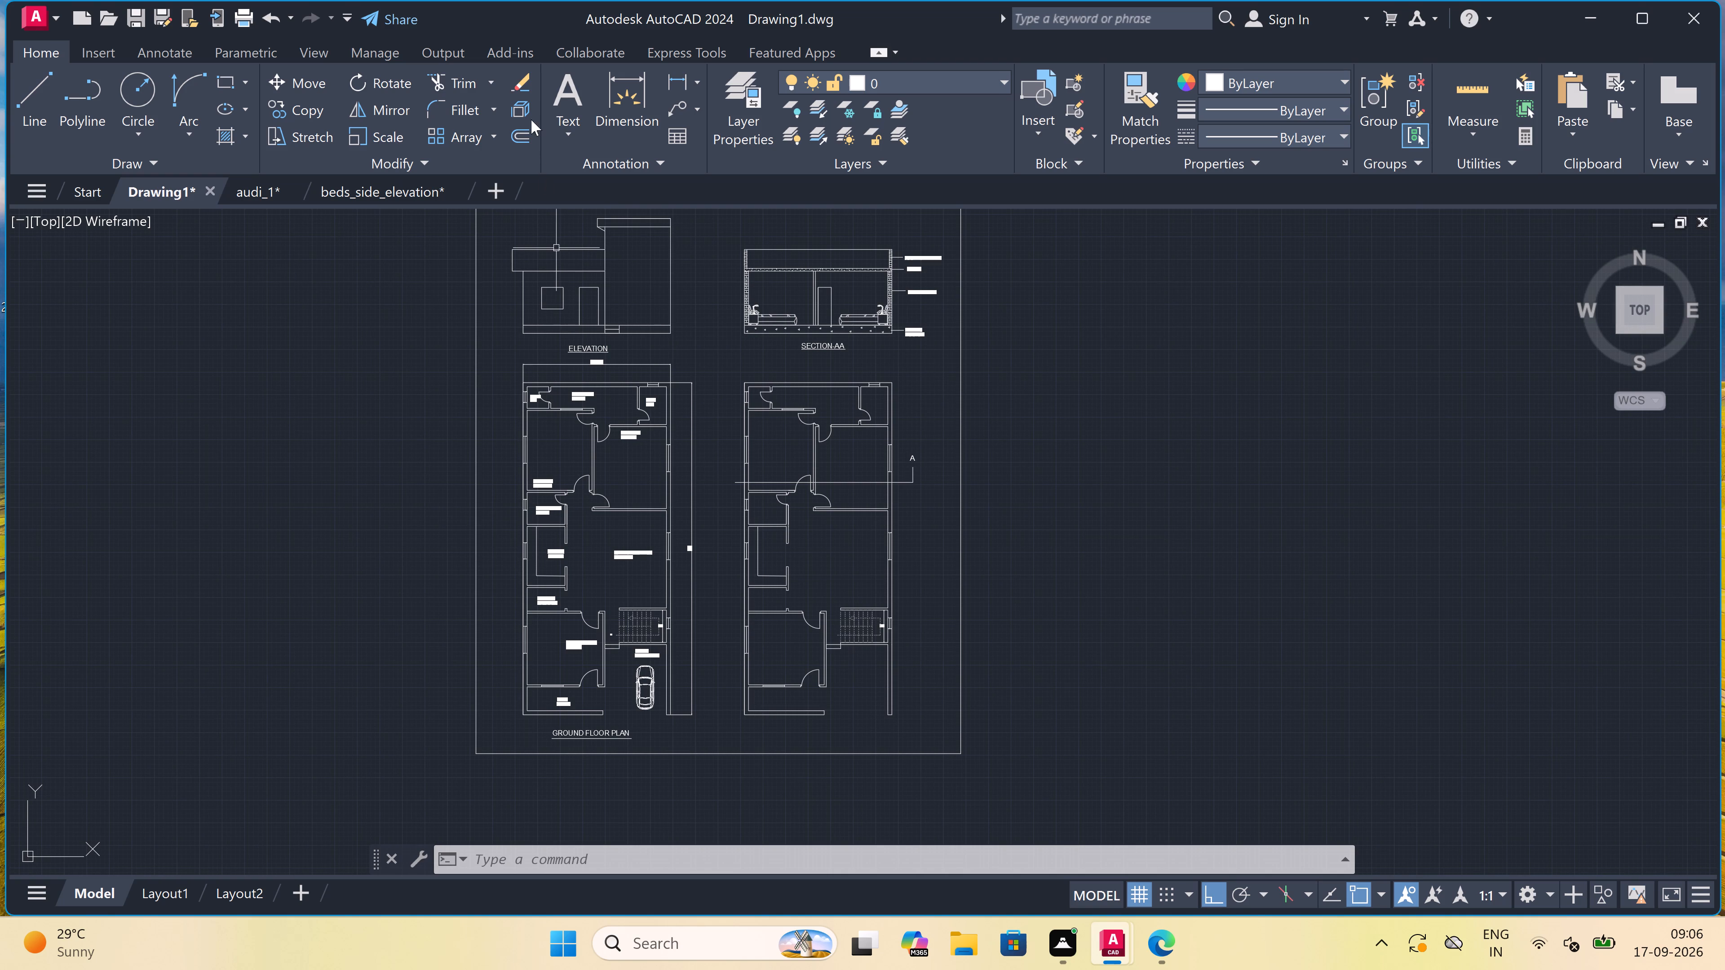
# Open the recent drawing GROUND FLOOR PLAN -1 12-09-26.dwg.
pyautogui.click(27, 6)
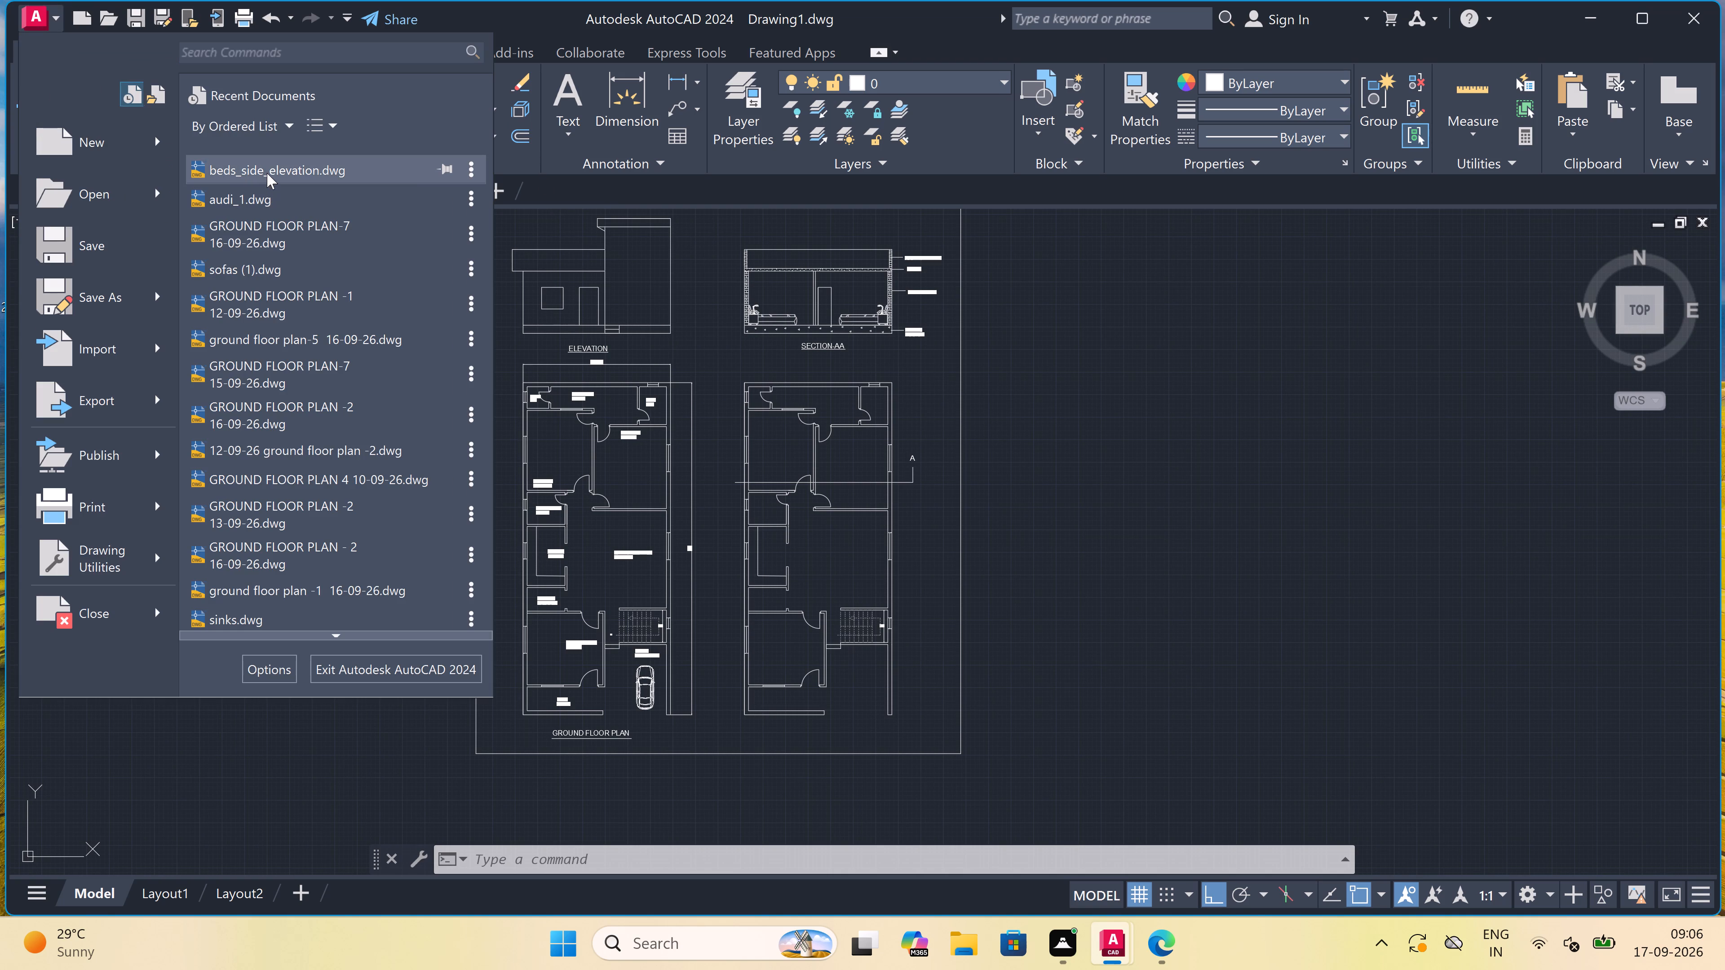
pyautogui.scroll(2, 267, 173)
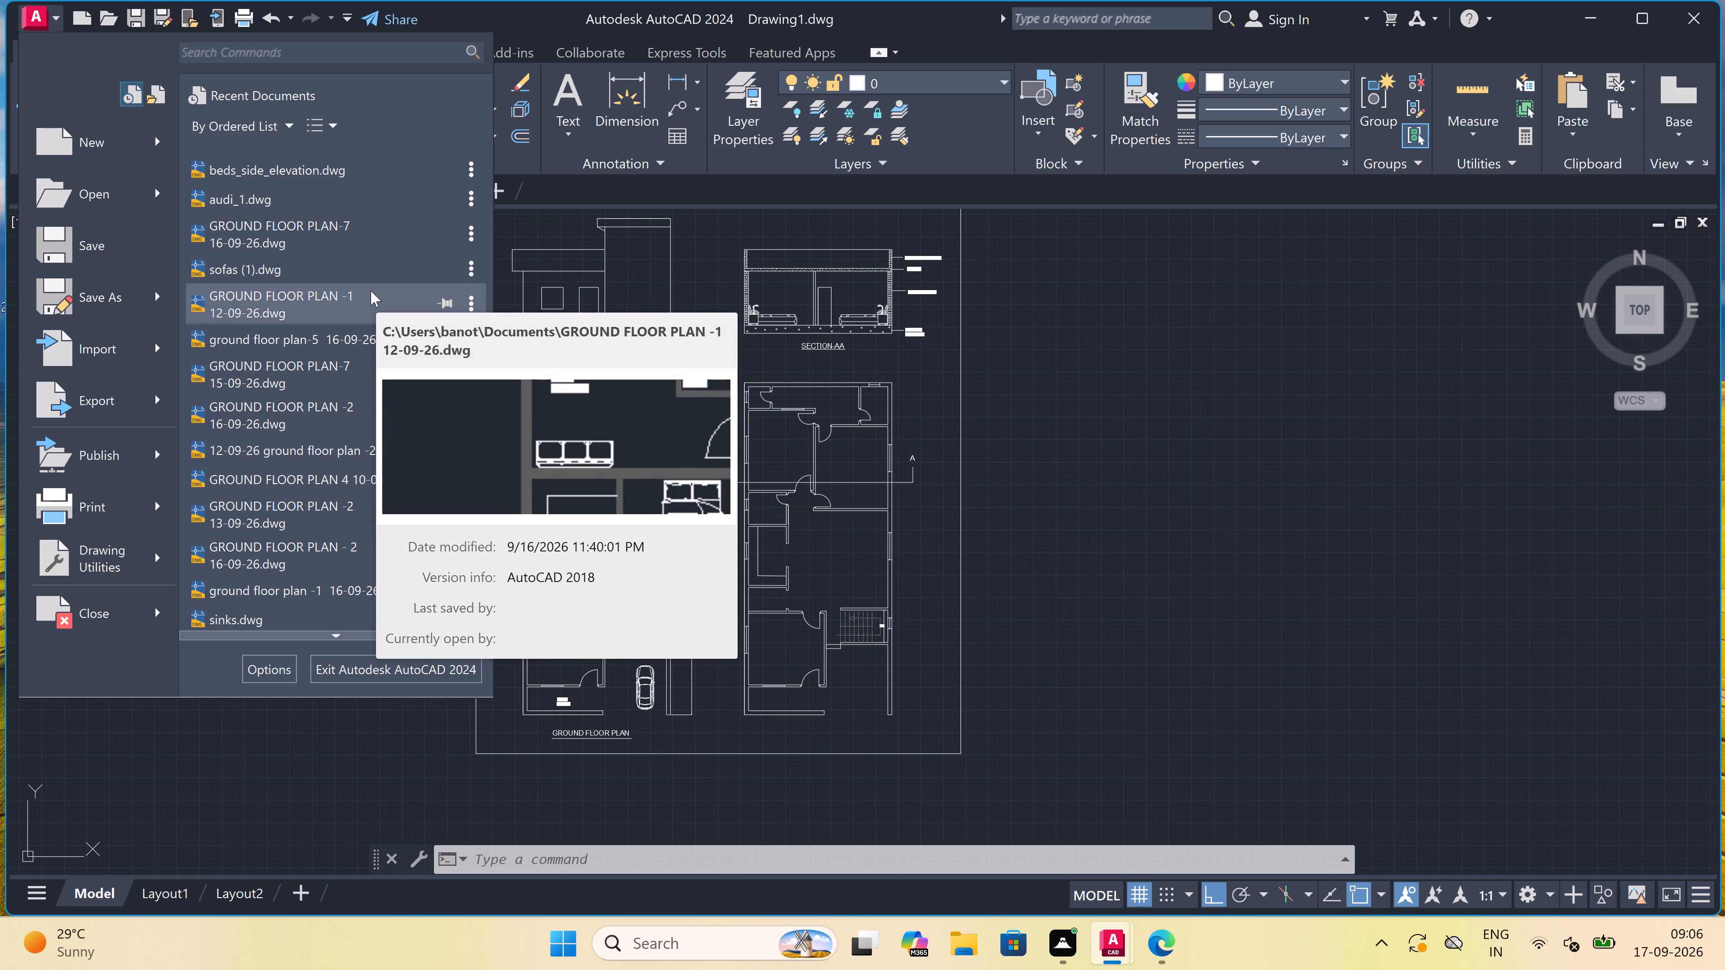
pyautogui.doubleClick(371, 291)
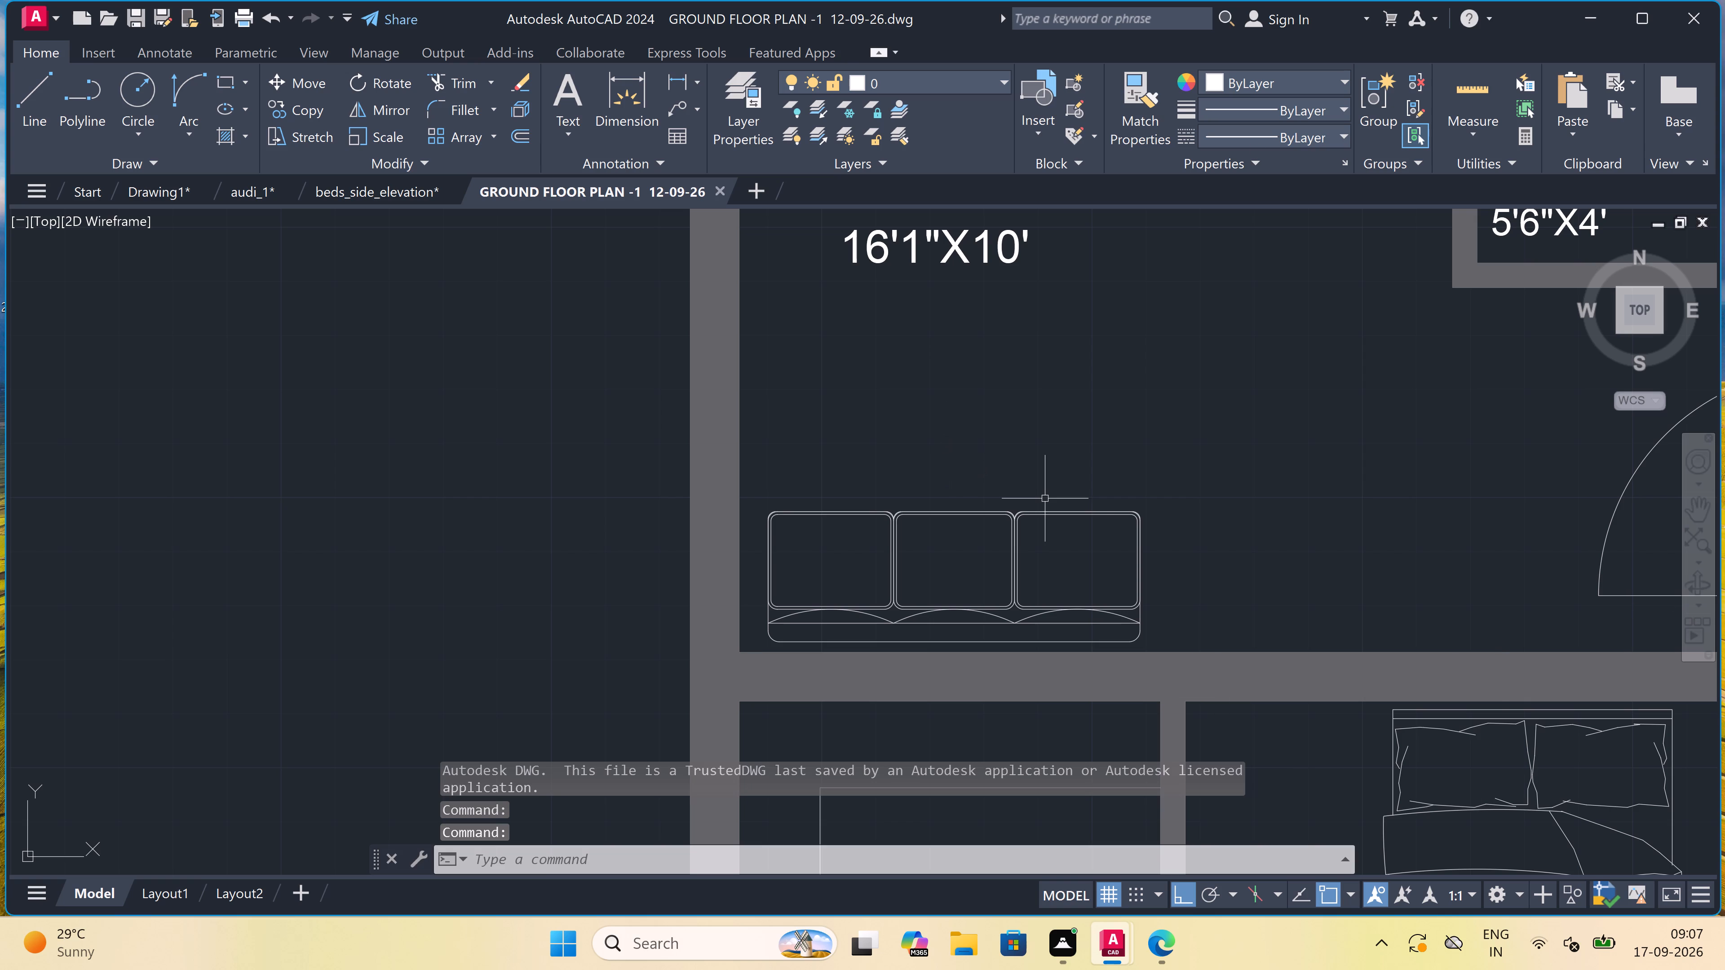
# Copy the hall's three-seat sofa, the 9'2"X10' bedroom's double bed and the 5'6"X4' toilet's WC to the clipboard together.
pyautogui.click(1265, 476)
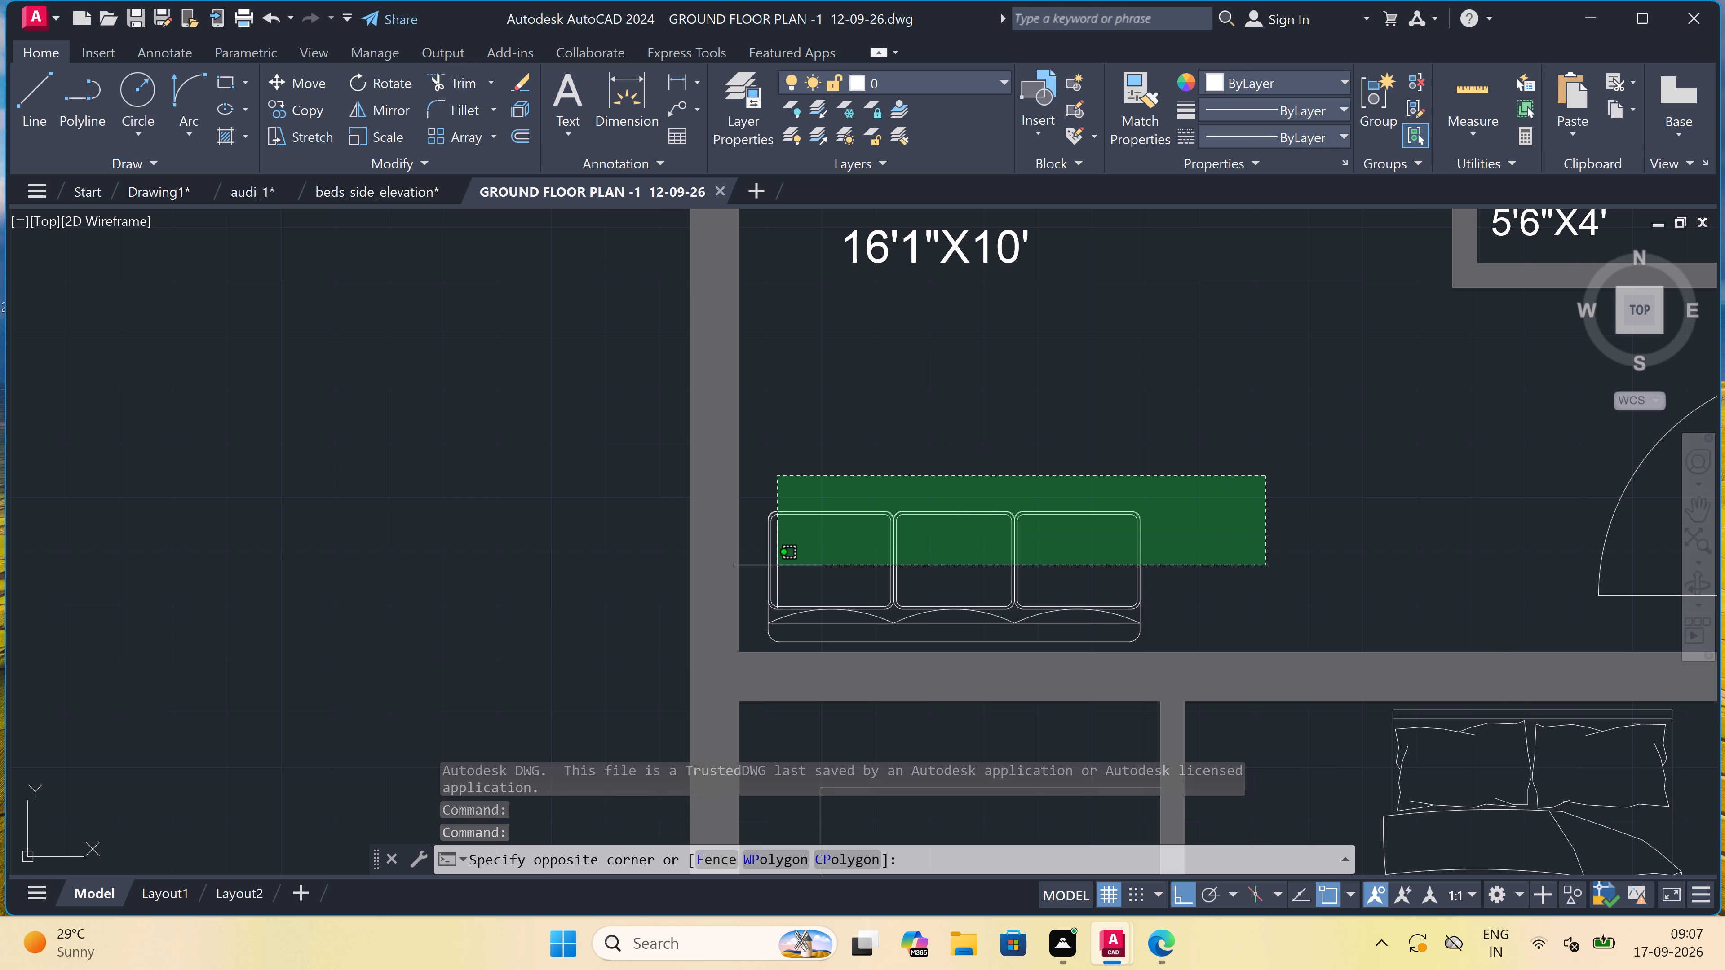
pyautogui.click(758, 569)
pyautogui.scroll(-4, 771, 549)
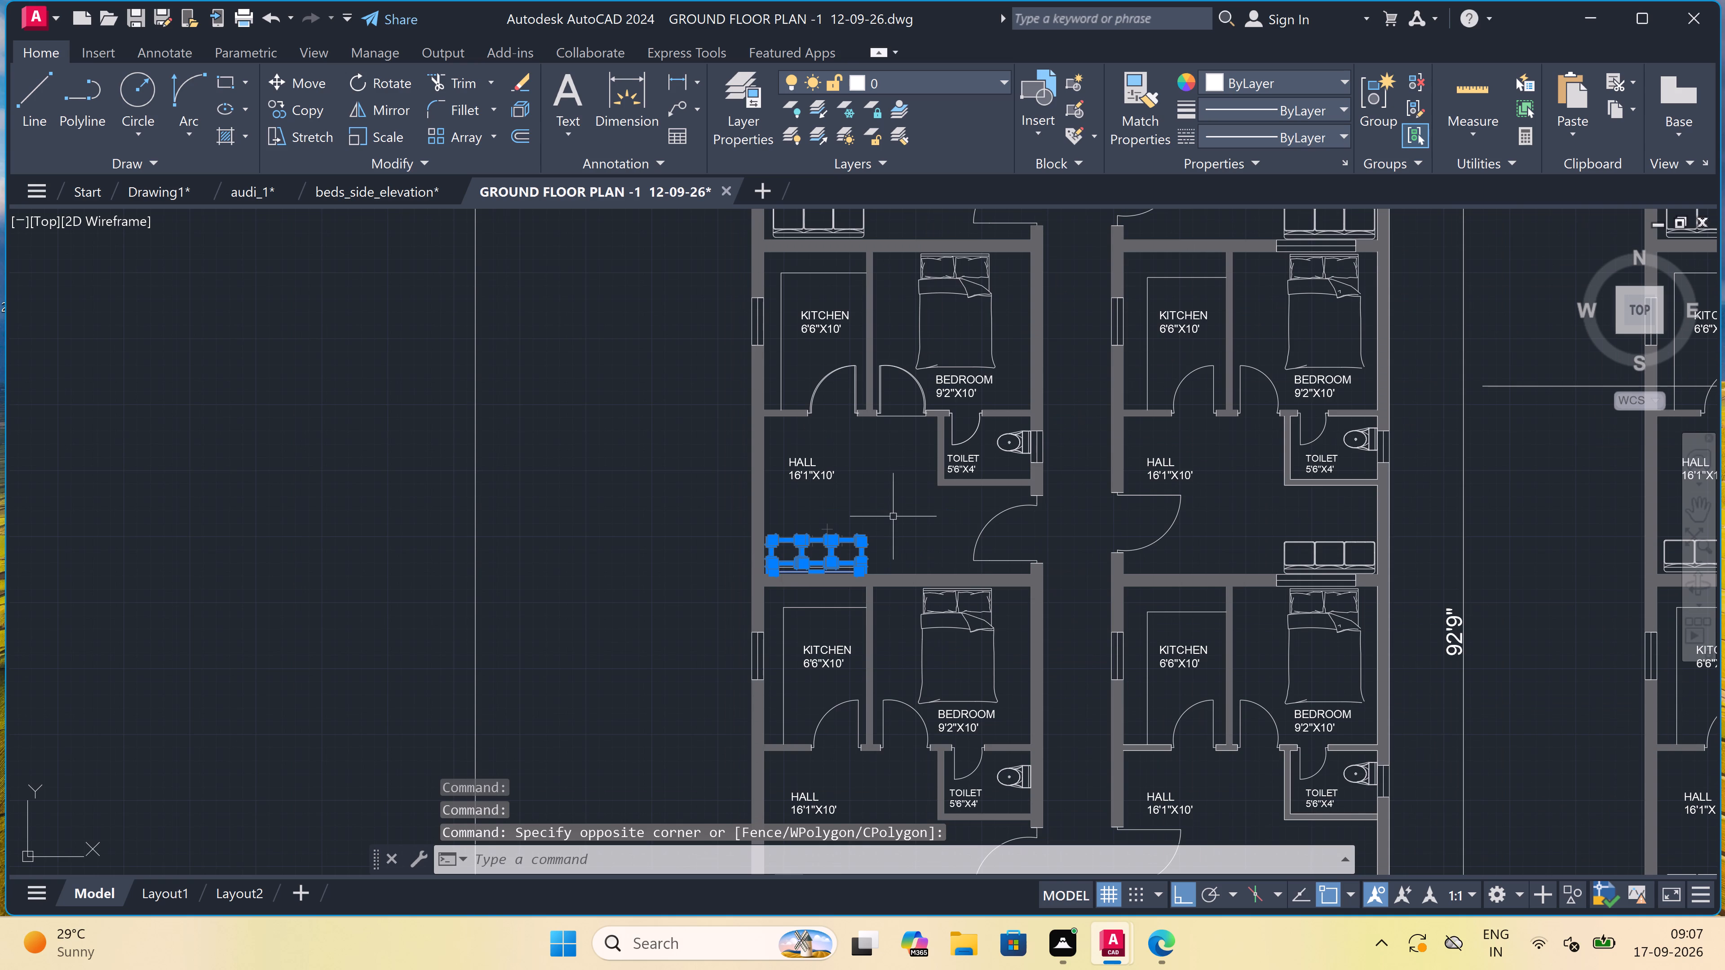
pyautogui.scroll(4, 945, 244)
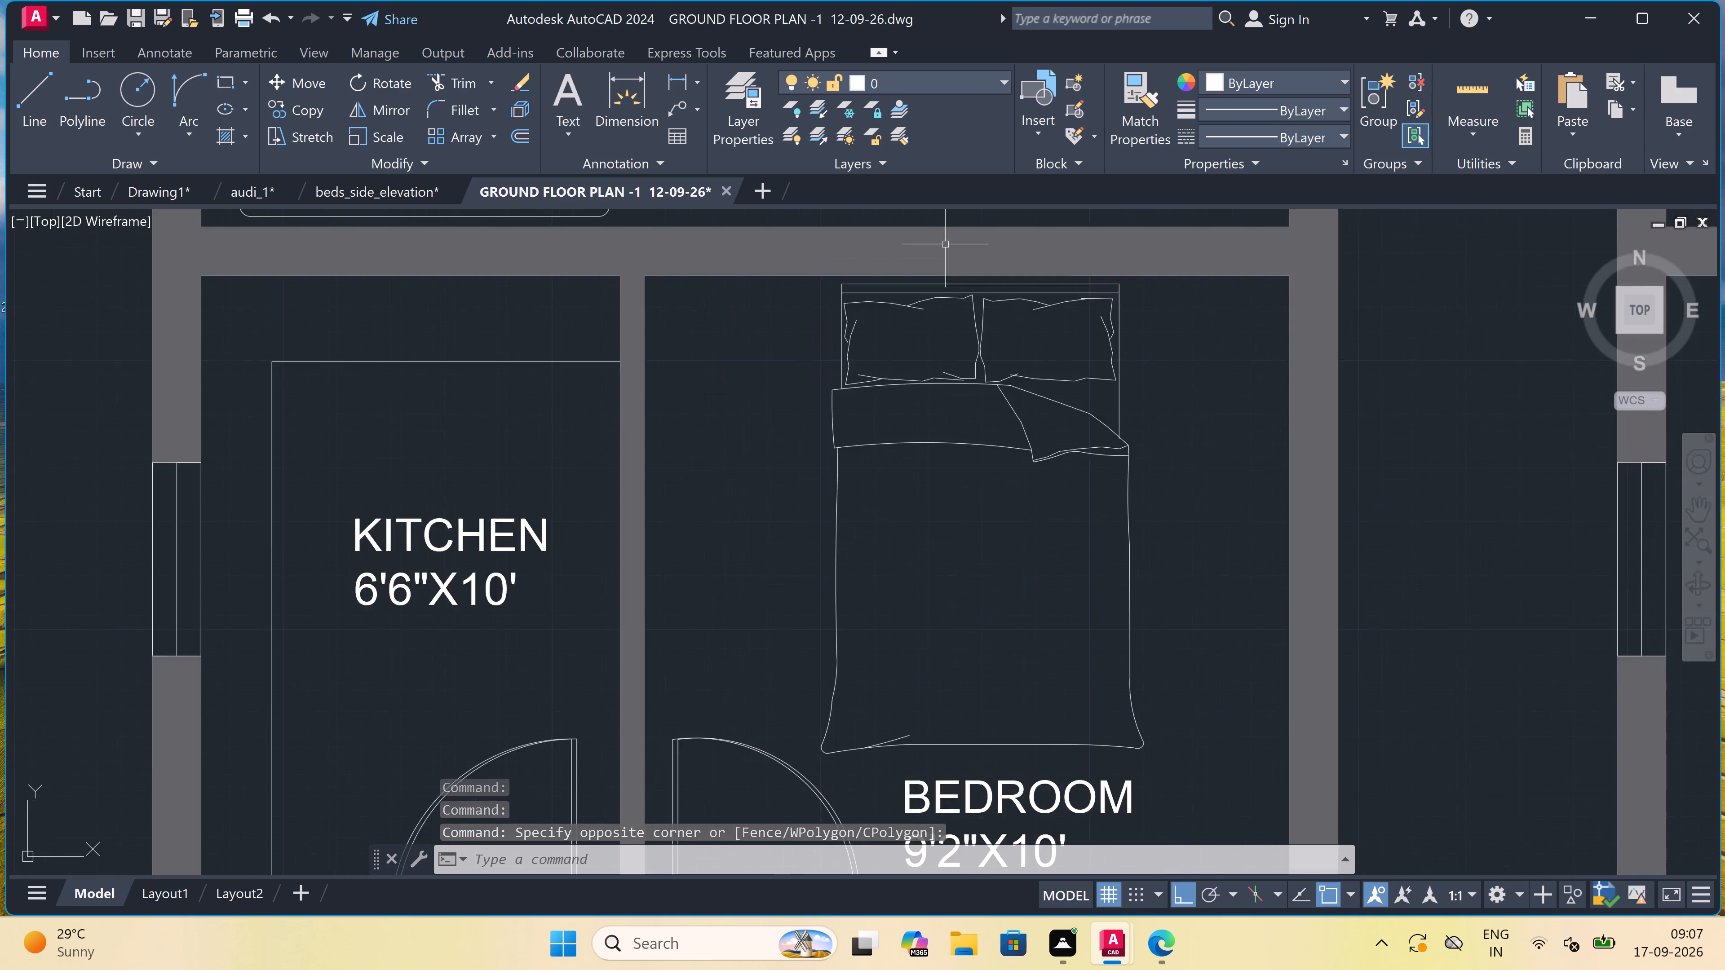
pyautogui.scroll(-1, 1124, 276)
pyautogui.scroll(1, 1216, 306)
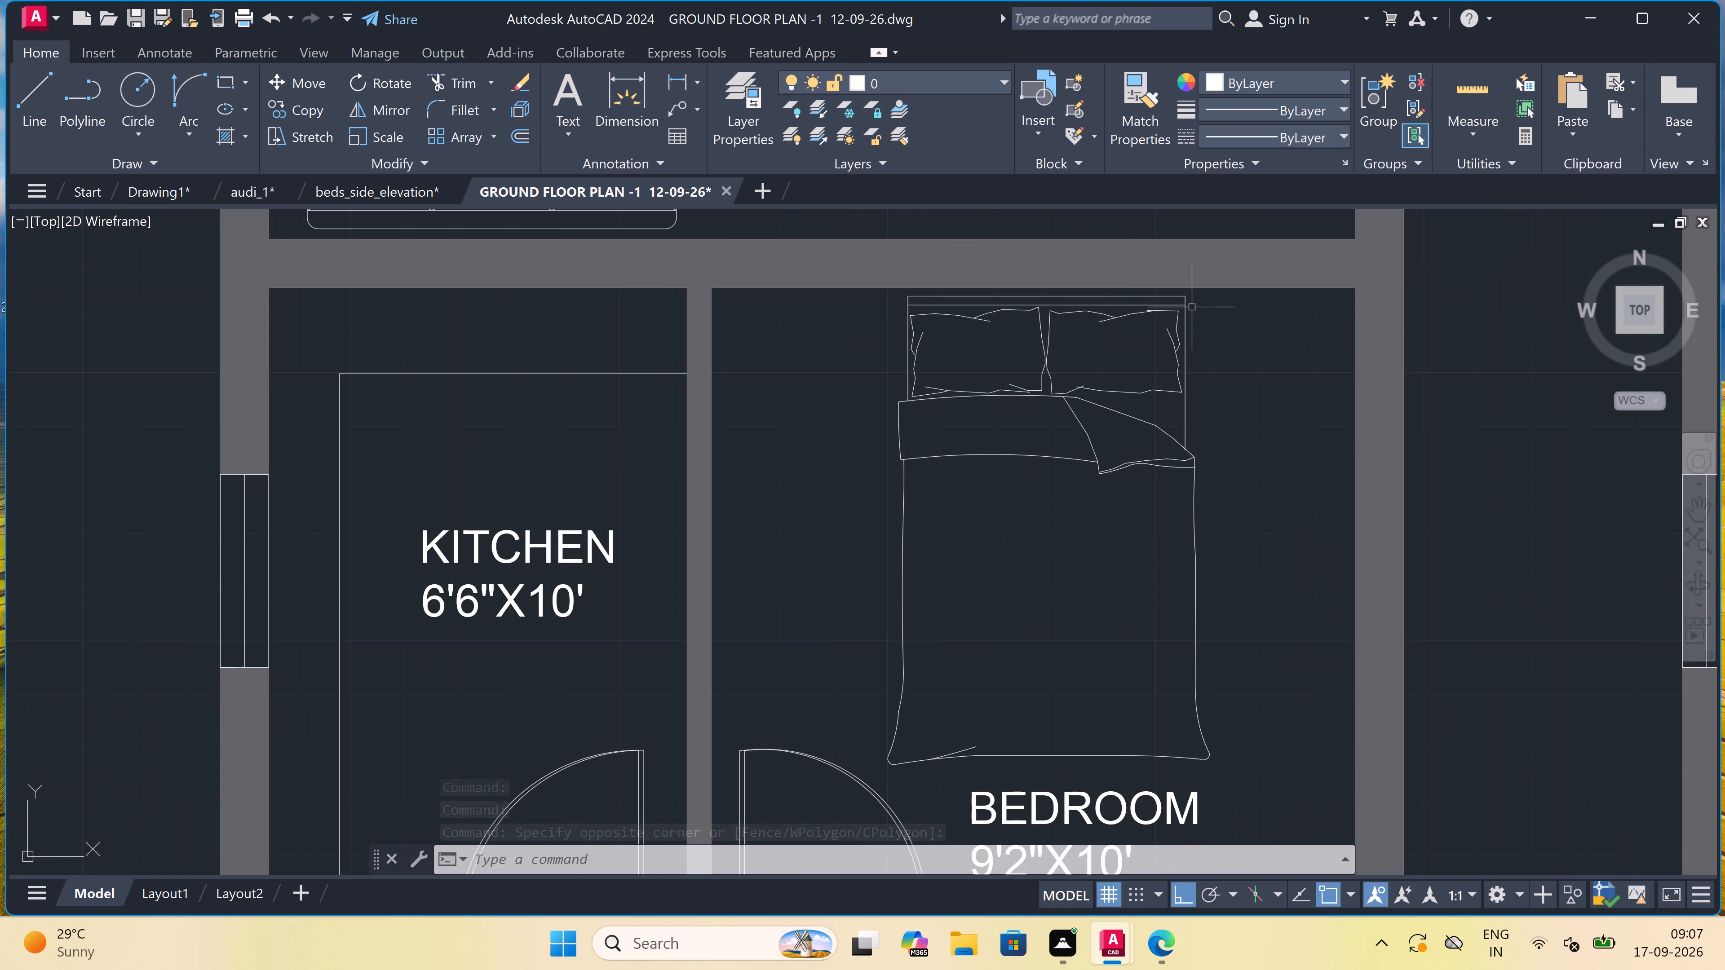
pyautogui.scroll(1, 1216, 306)
pyautogui.moveTo(1248, 278); pyautogui.dragTo(1245, 286)
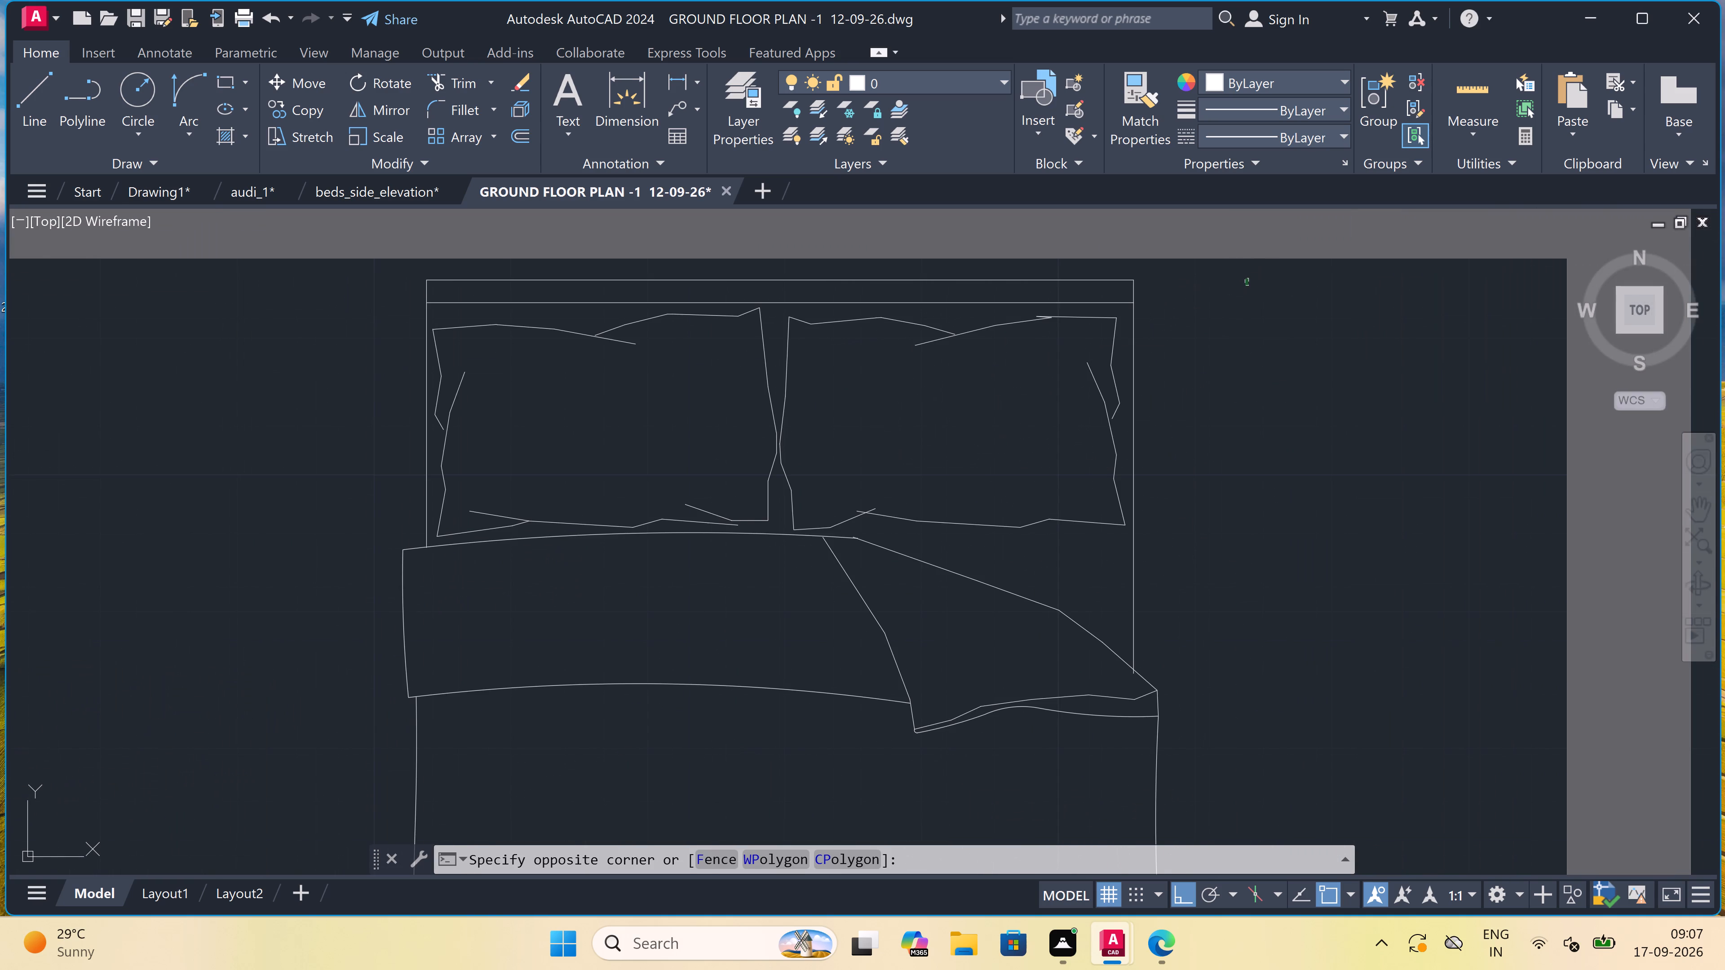
pyautogui.scroll(-5, 845, 522)
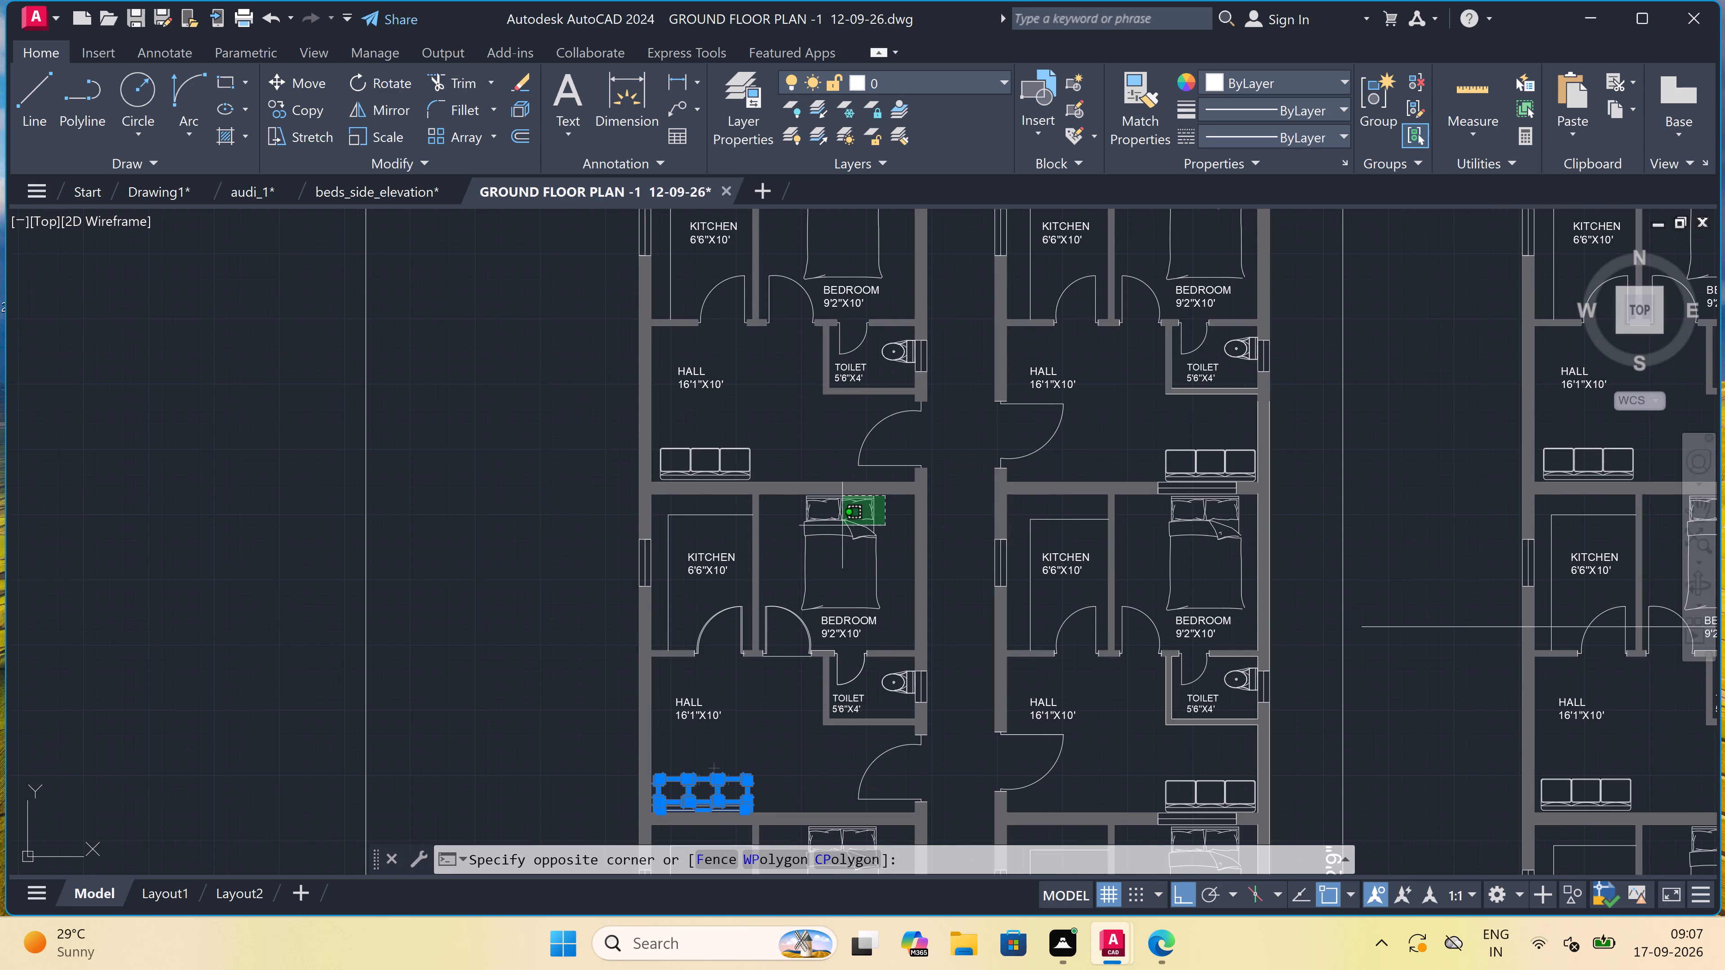
pyautogui.scroll(4, 793, 594)
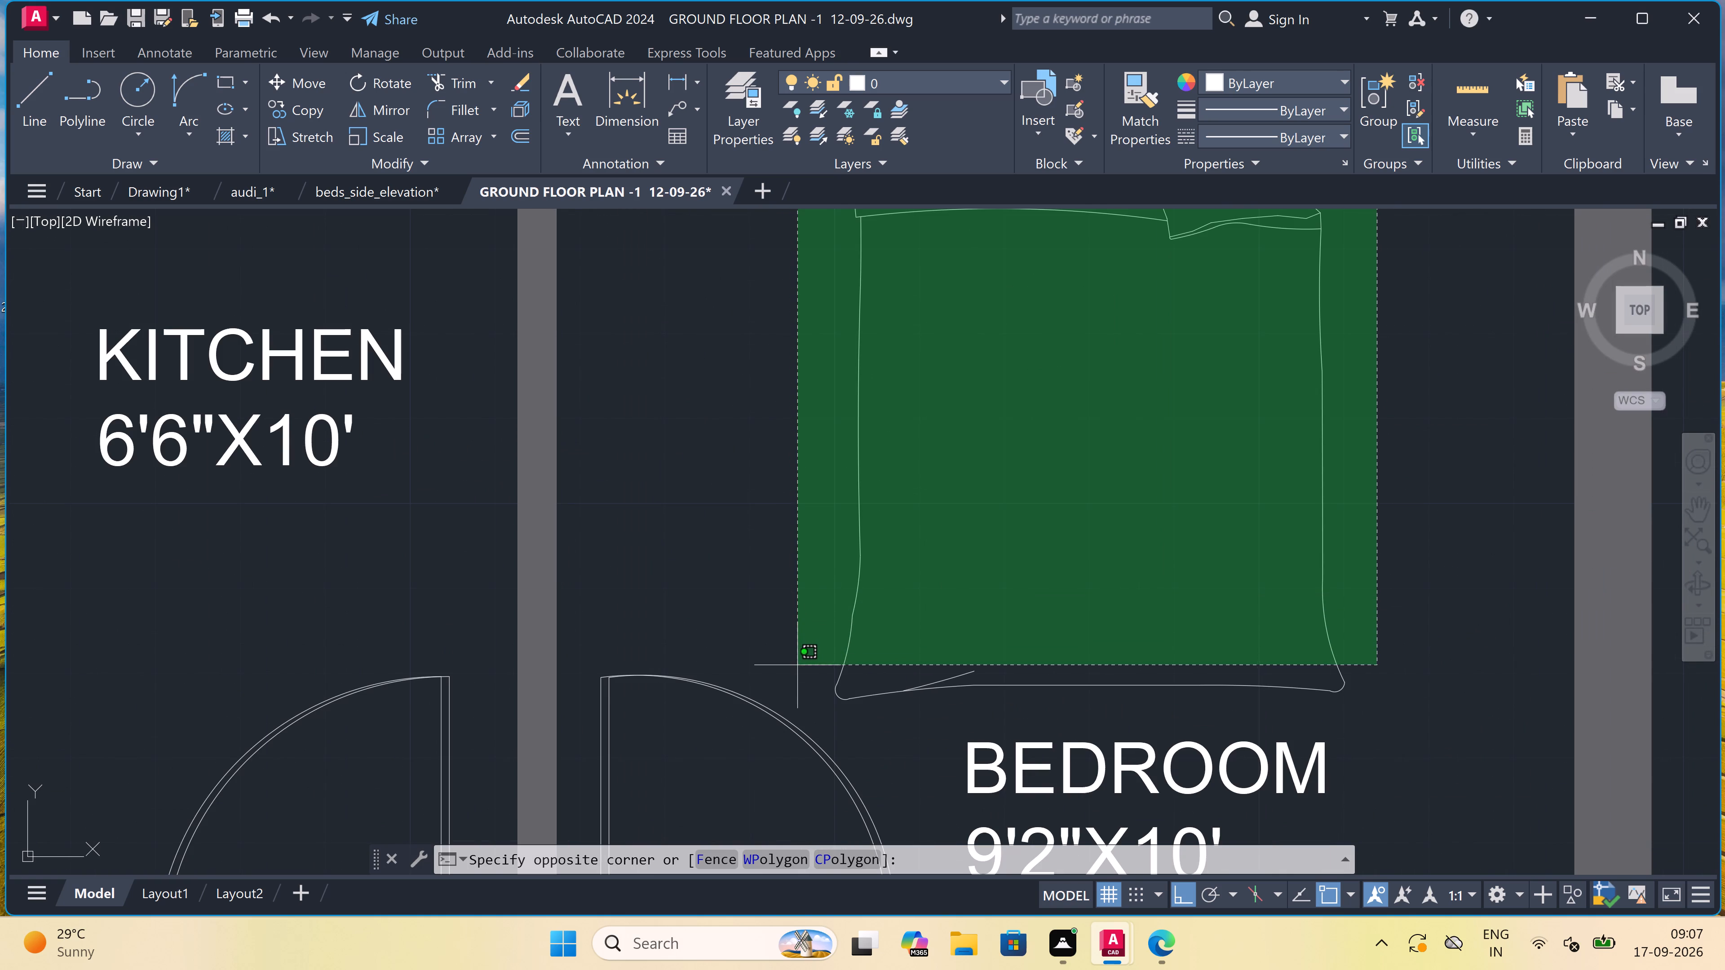
pyautogui.click(799, 688)
pyautogui.scroll(-4, 816, 587)
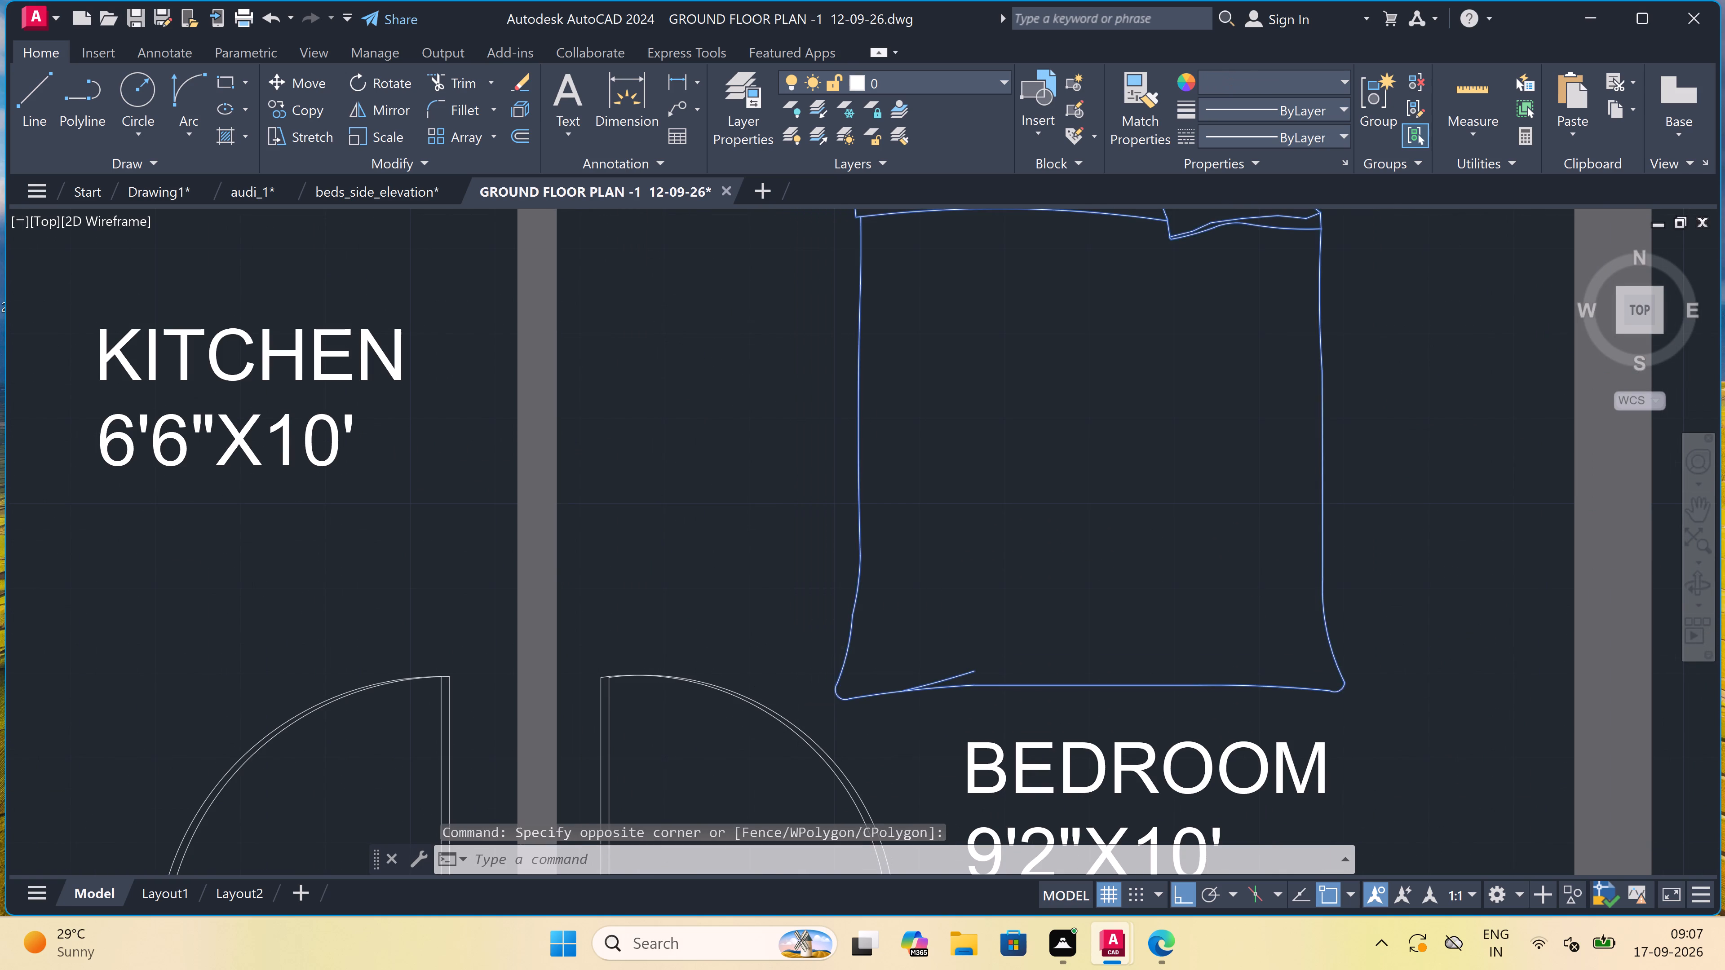
pyautogui.scroll(-1, 816, 587)
pyautogui.scroll(3, 911, 693)
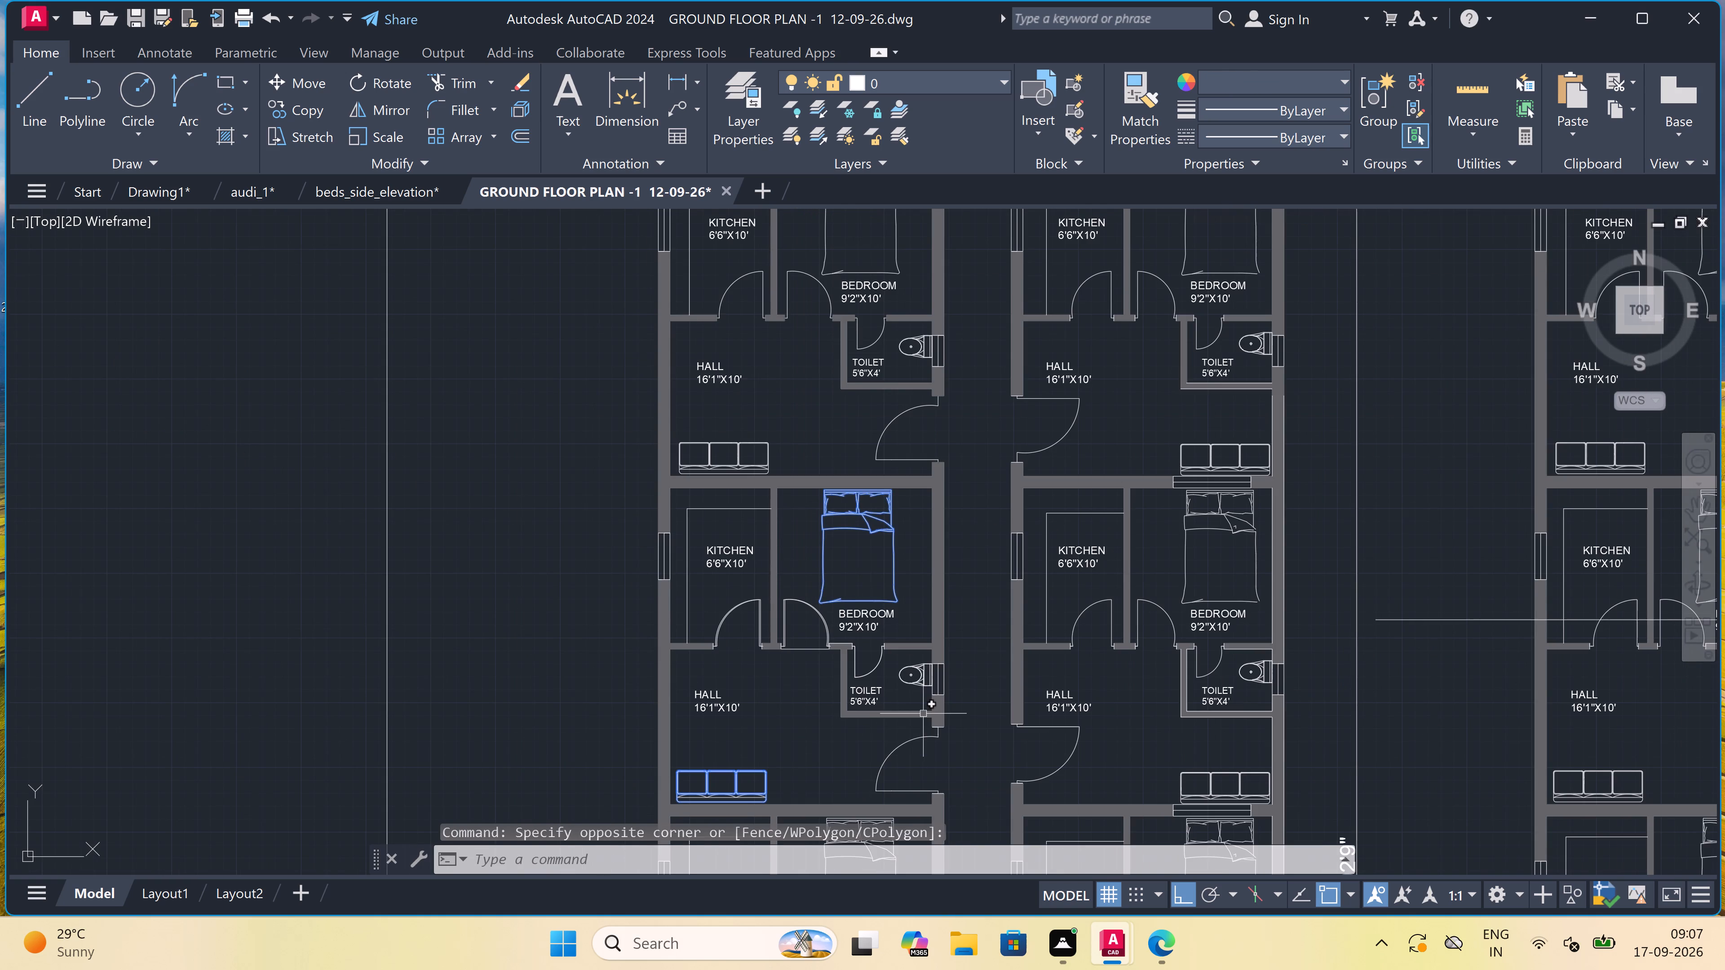
pyautogui.scroll(1, 911, 693)
pyautogui.moveTo(969, 522); pyautogui.dragTo(962, 527)
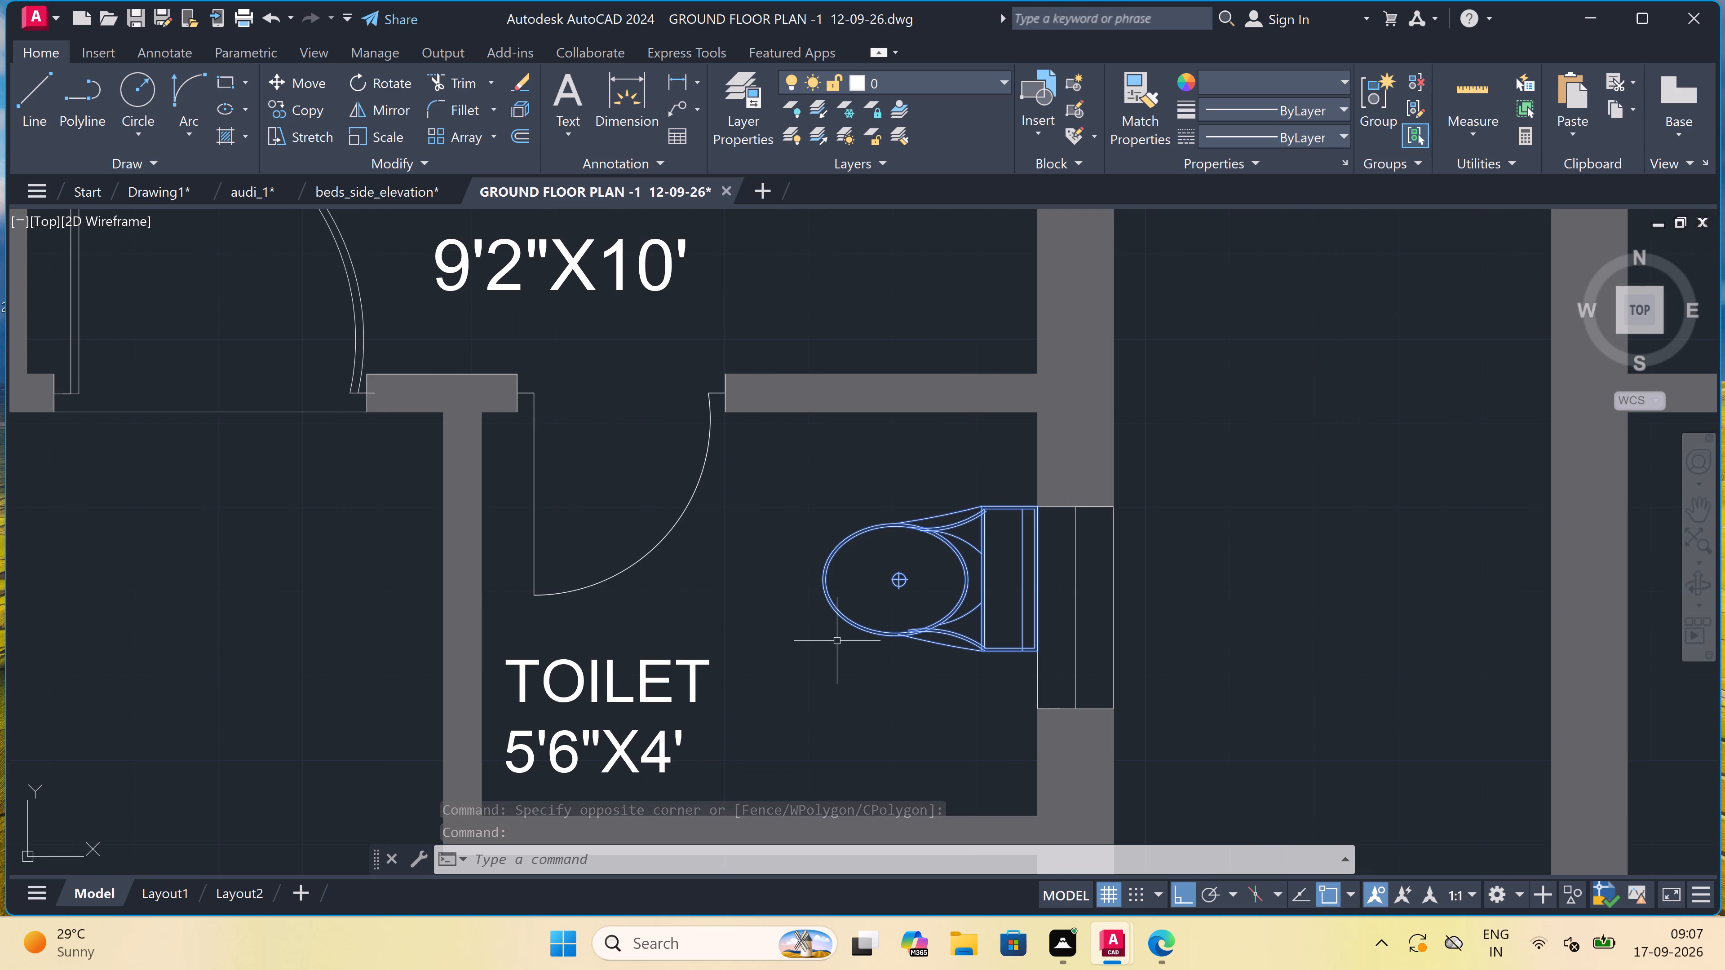
pyautogui.hotkey('ctrl', 'c')
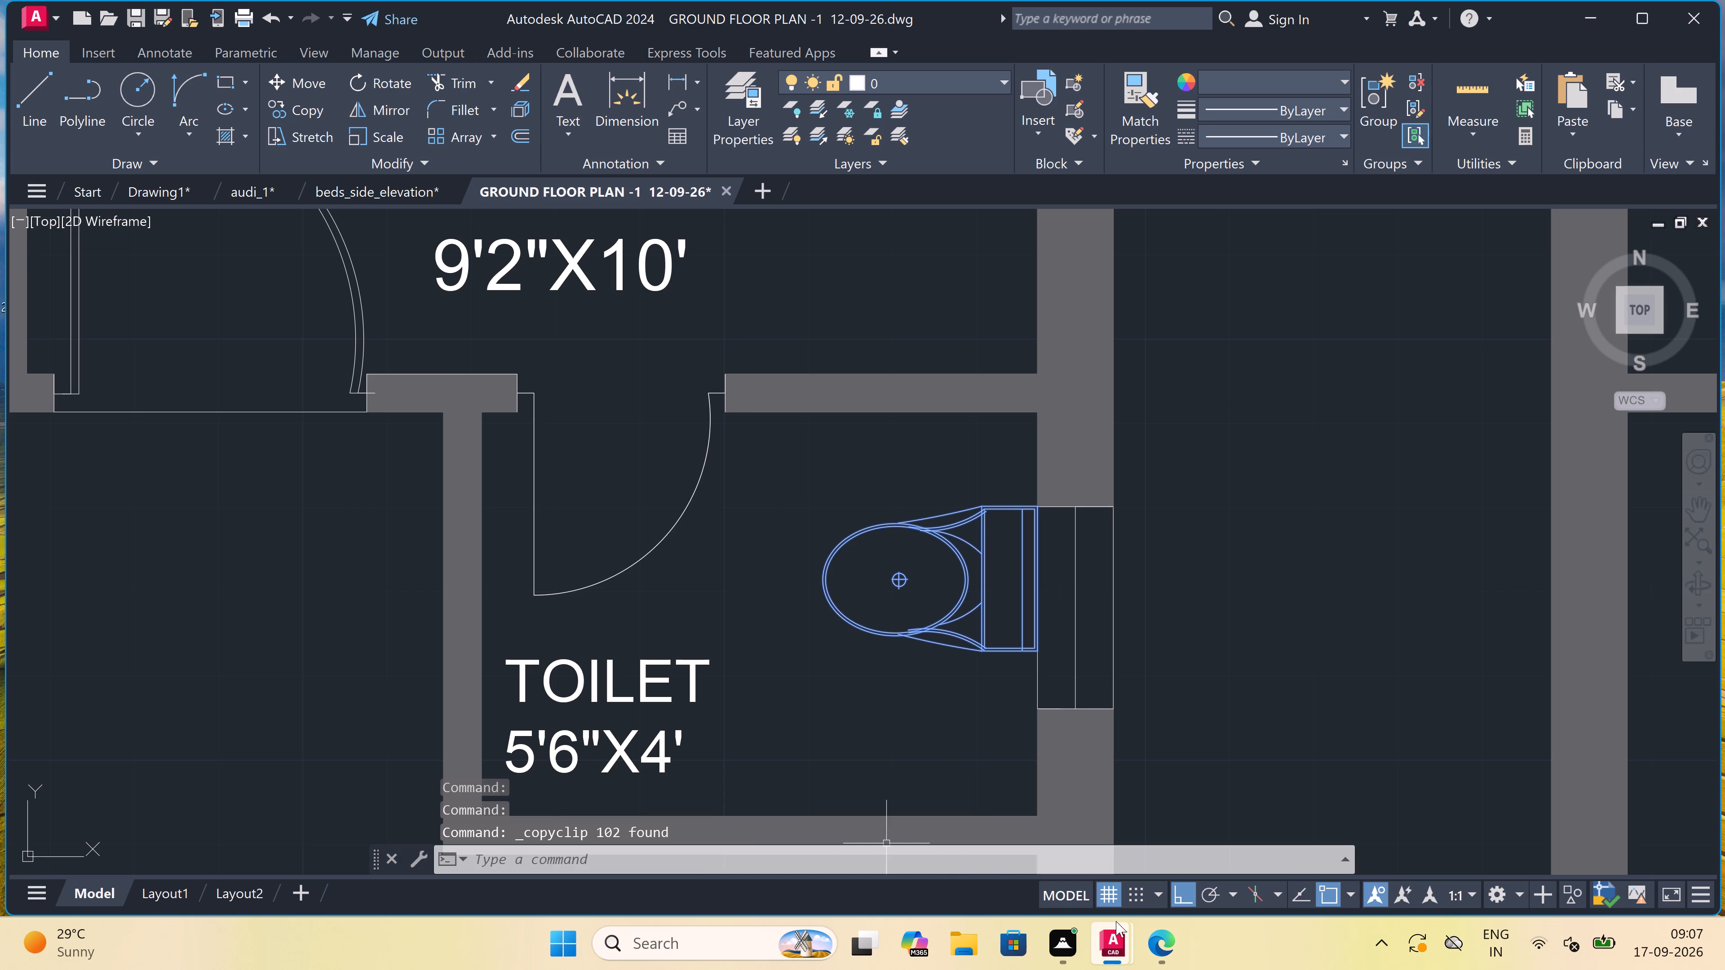
# Switch to Drawing1 and paste the copied sofa, bed and WC in the empty space left of the sheet border.
pyautogui.click(803, 789)
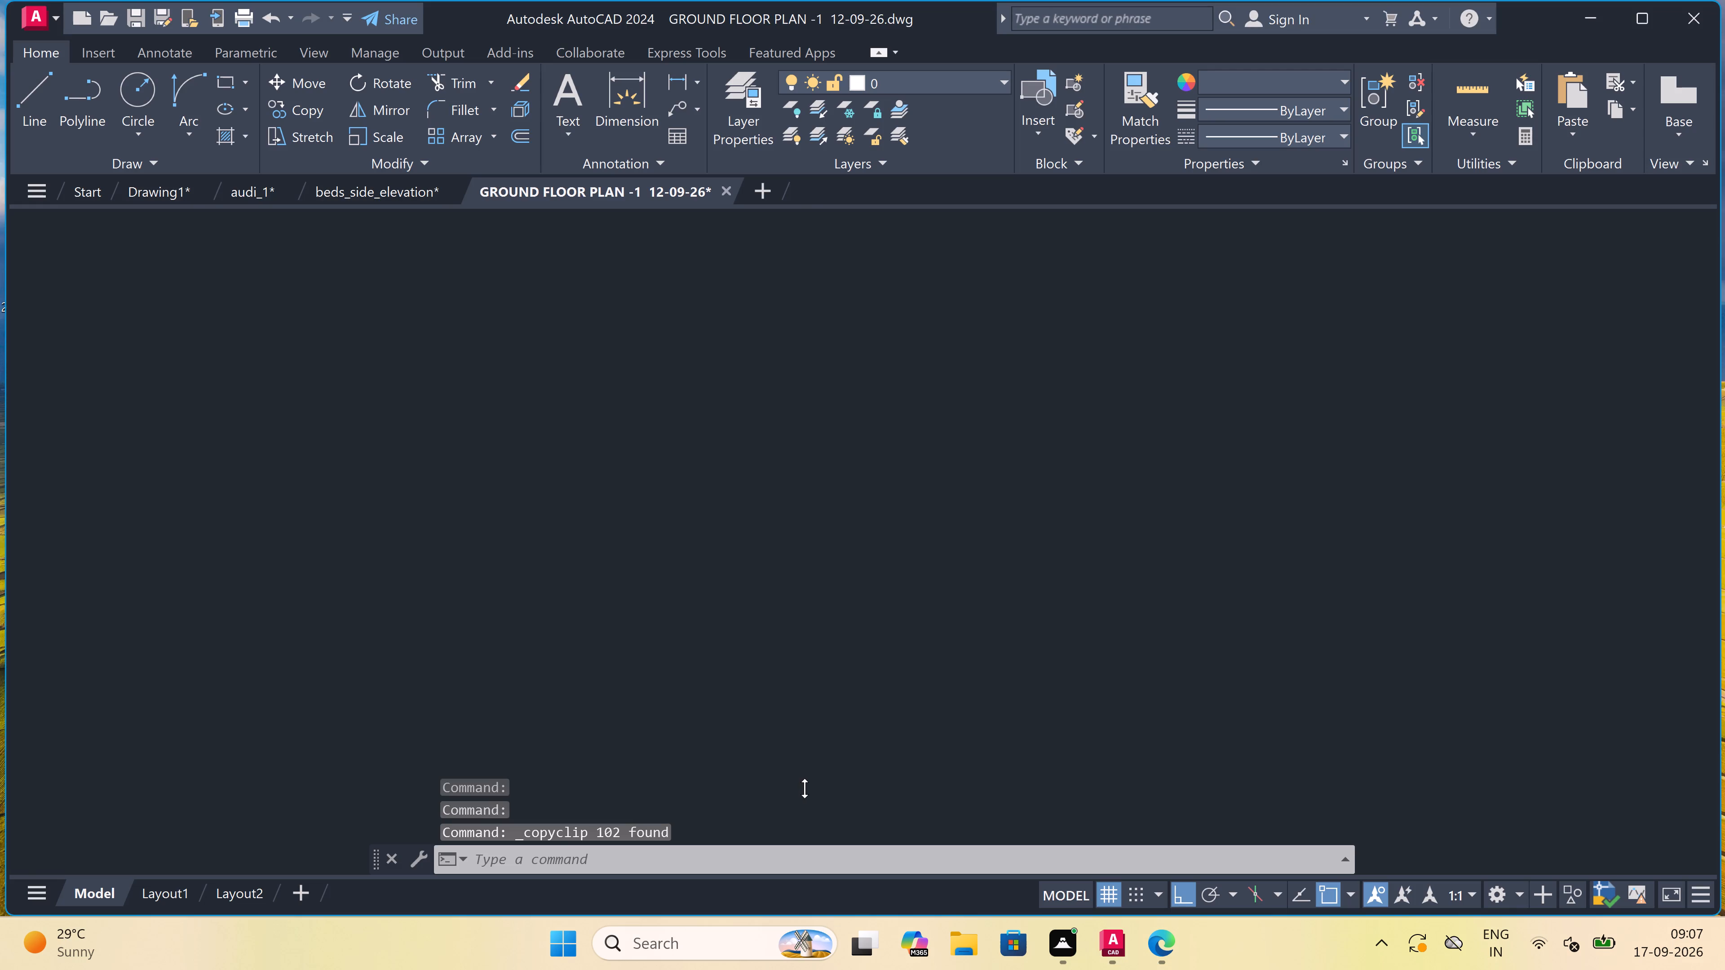
pyautogui.hotkey('ctrl', 'v')
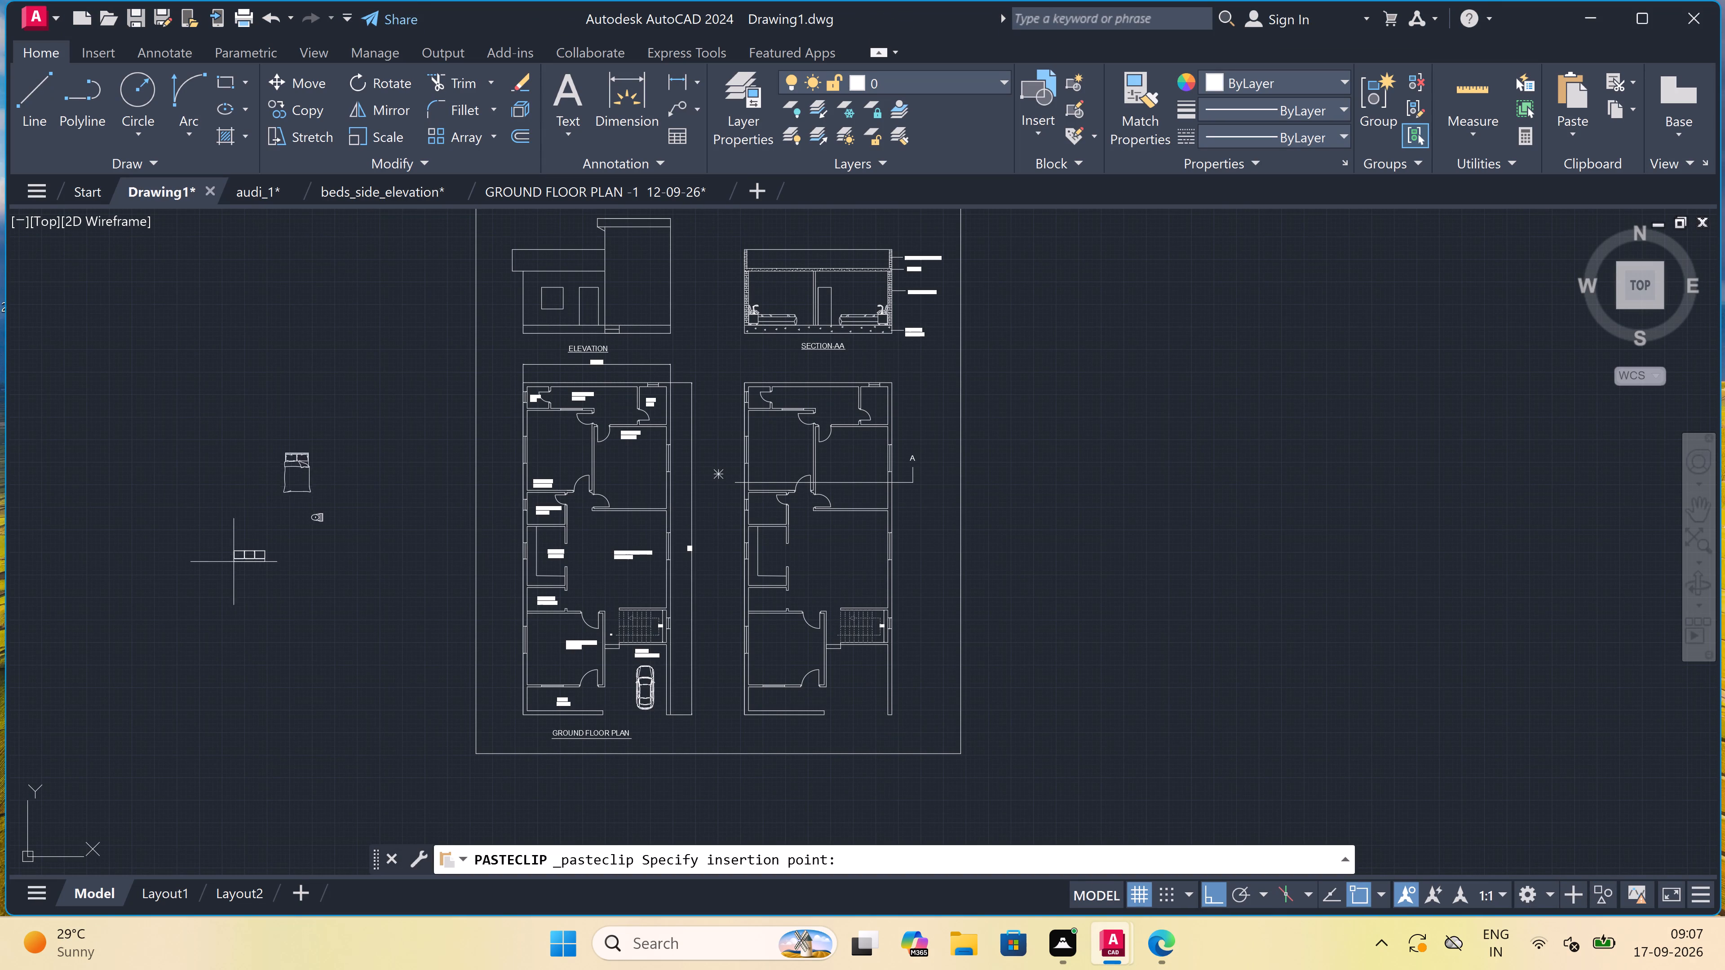
pyautogui.click(335, 587)
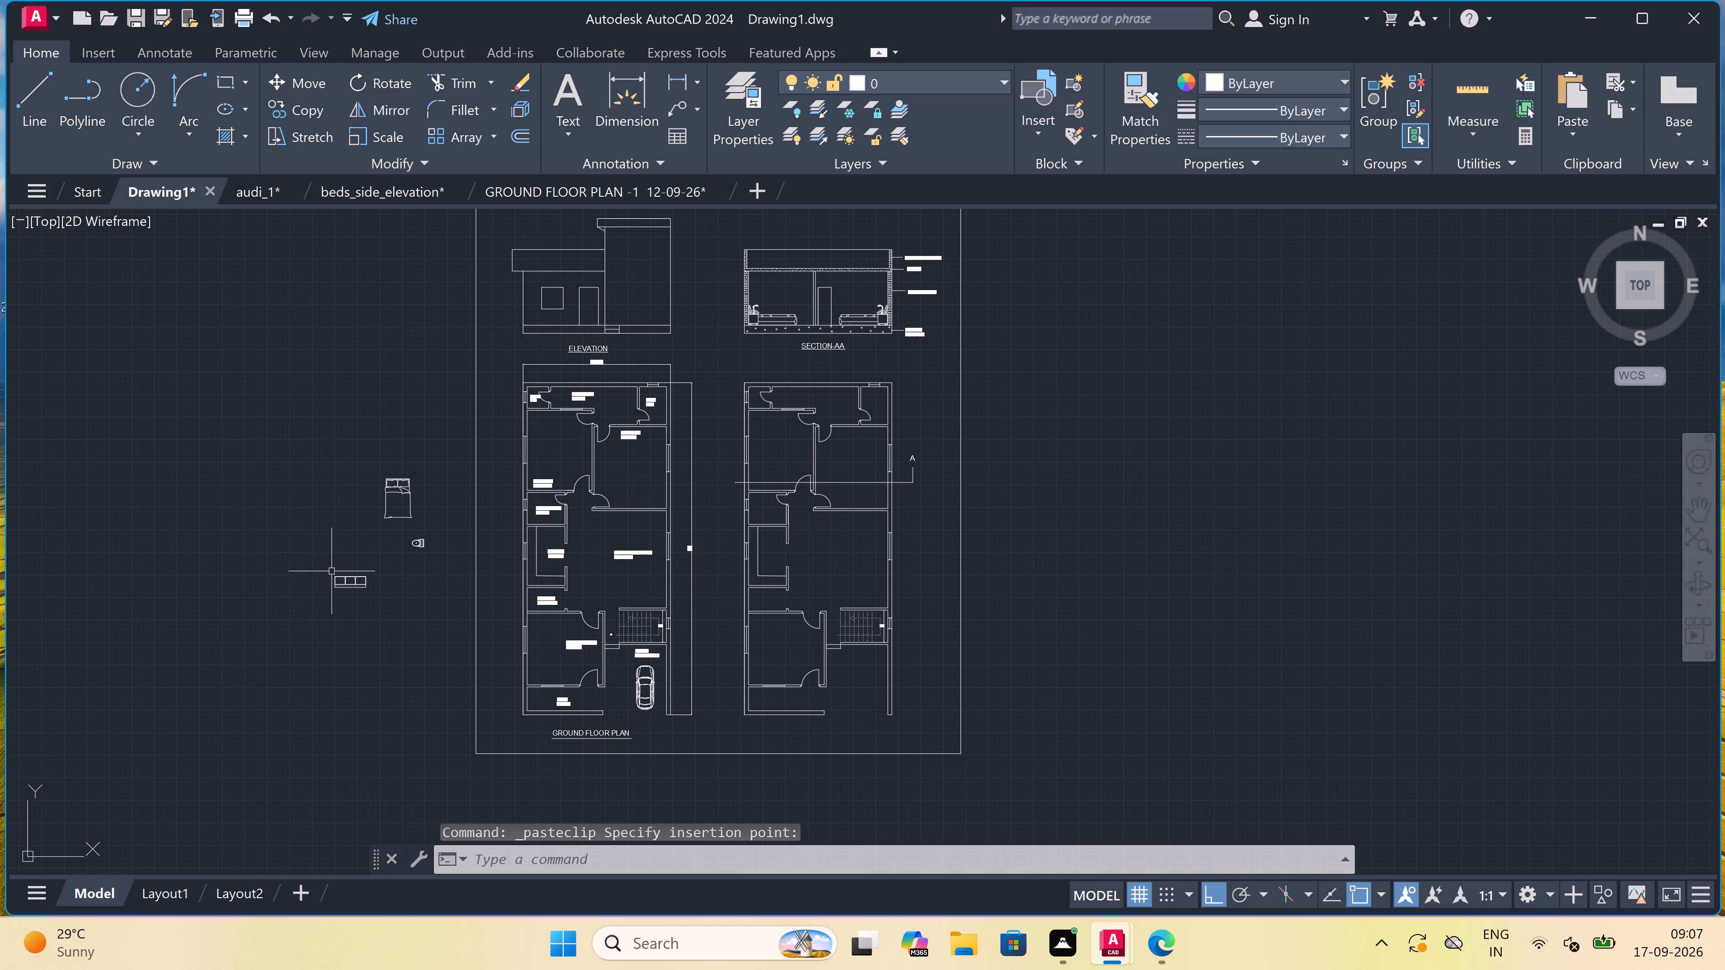
# Scale the pasted double bed down freehand to roughly 60% of its size, using a base point on the bed.
pyautogui.scroll(2, 323, 532)
pyautogui.scroll(-1, 335, 526)
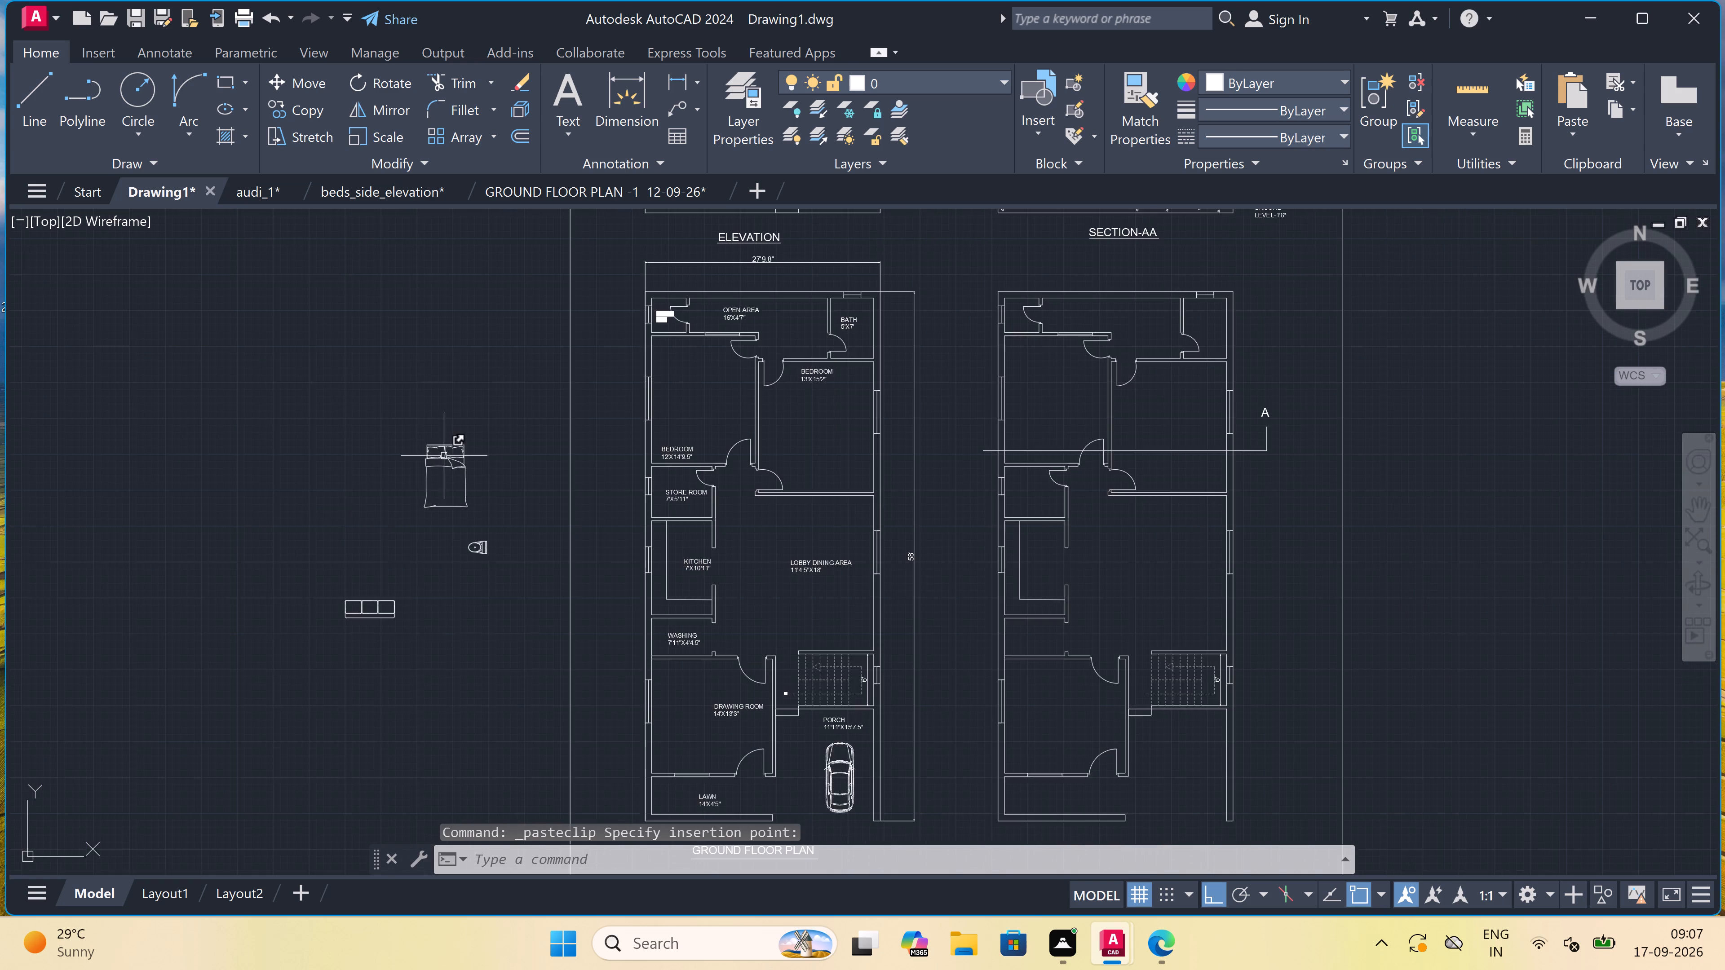
pyautogui.scroll(1, 444, 456)
pyautogui.moveTo(525, 414); pyautogui.dragTo(482, 464)
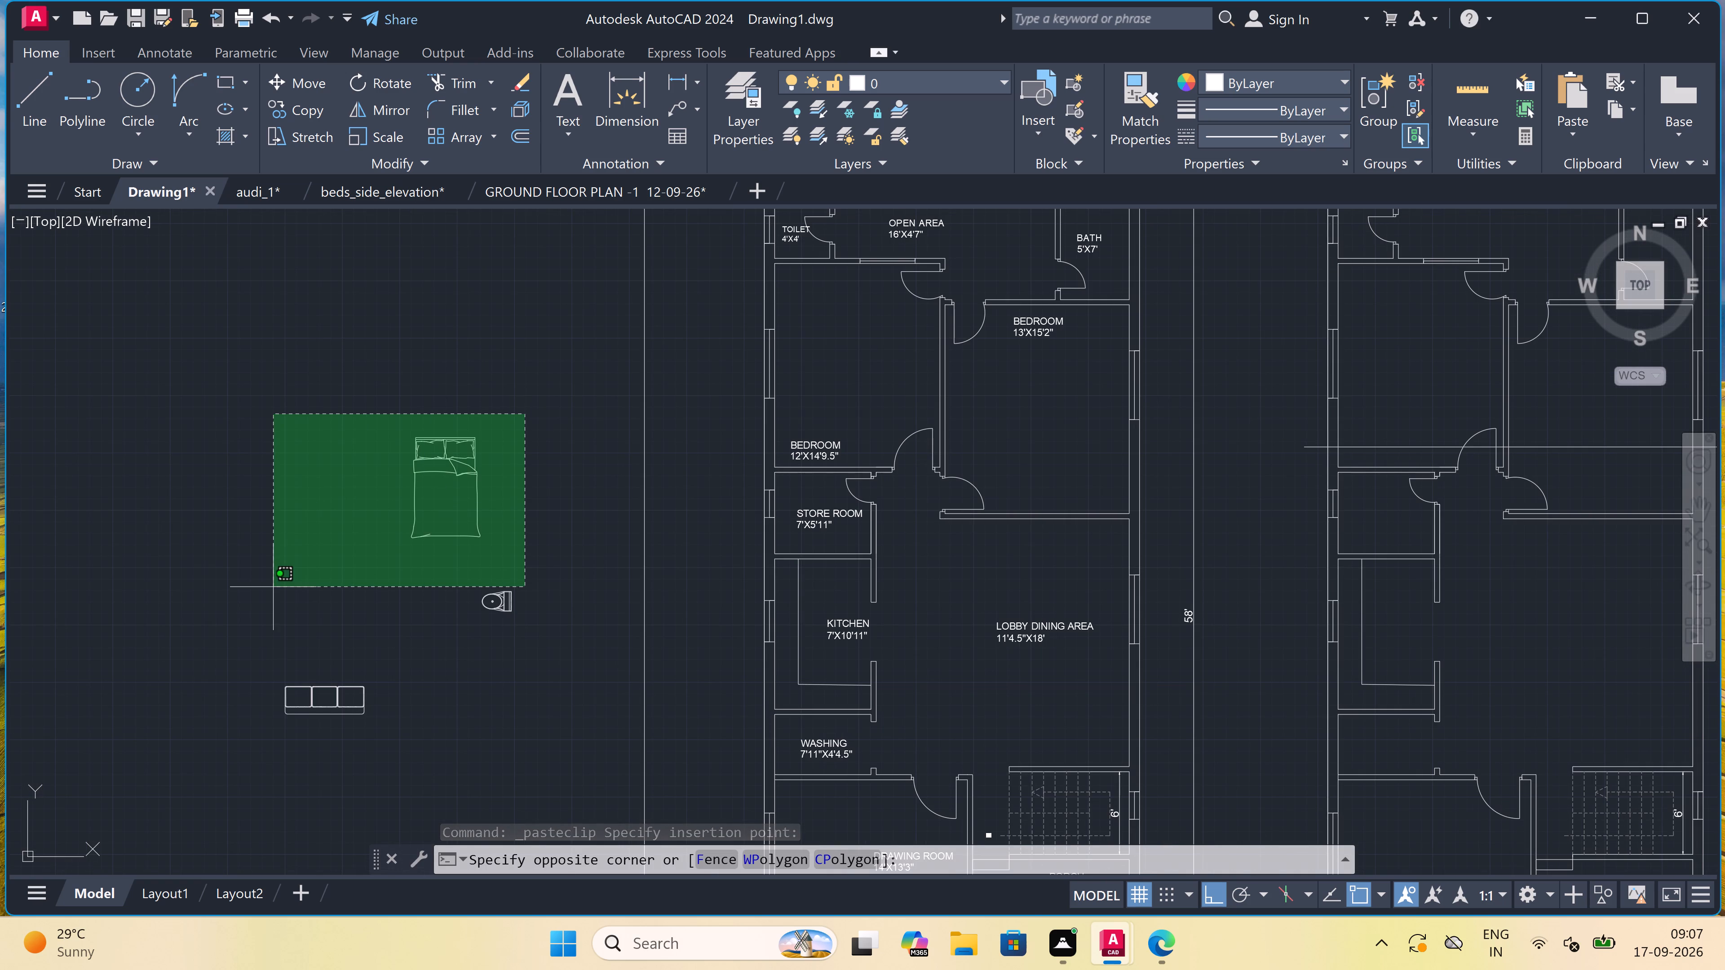
pyautogui.click(277, 563)
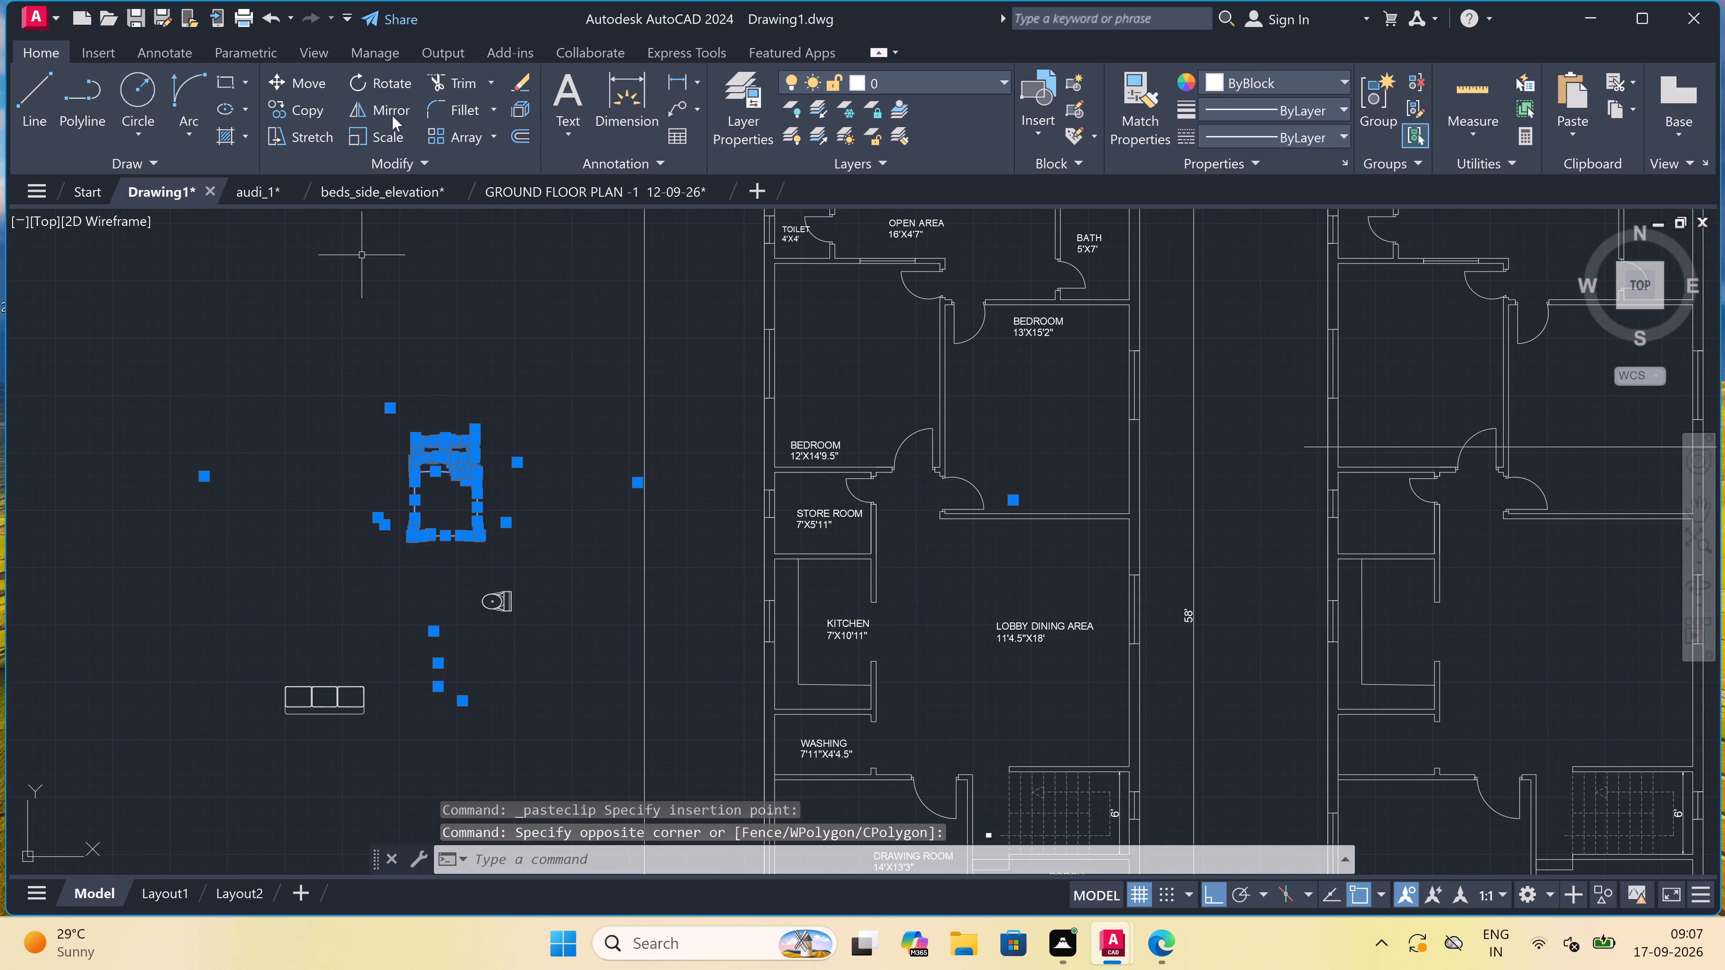
pyautogui.click(367, 123)
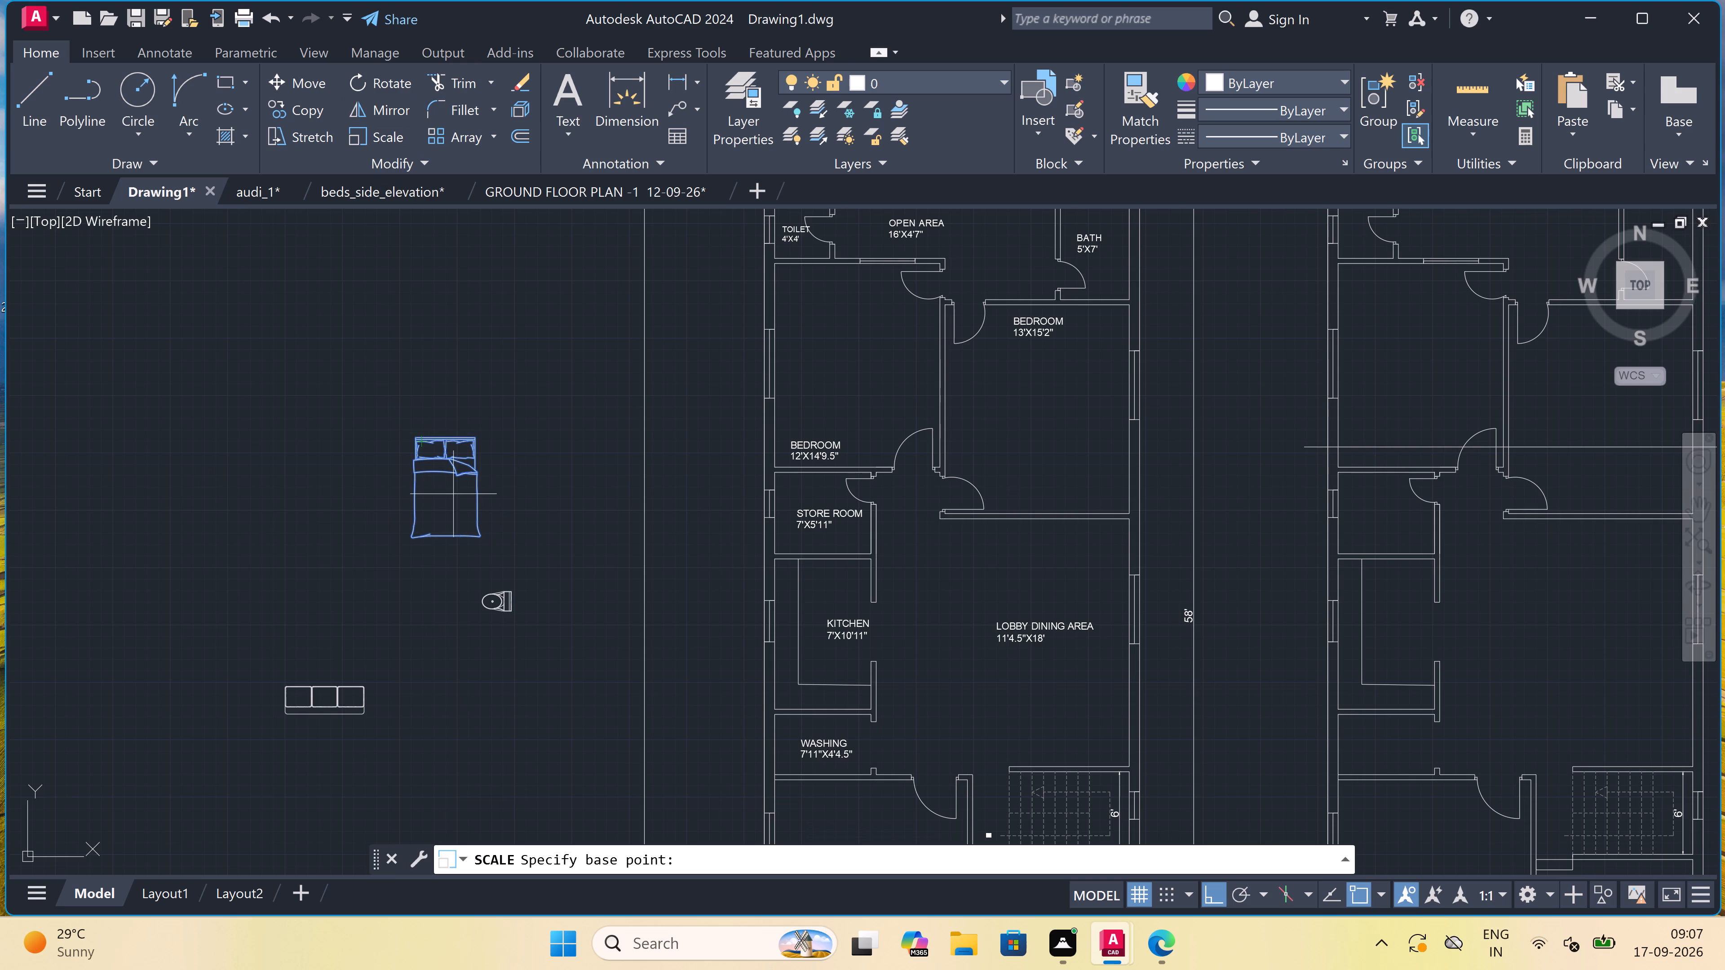
pyautogui.click(442, 476)
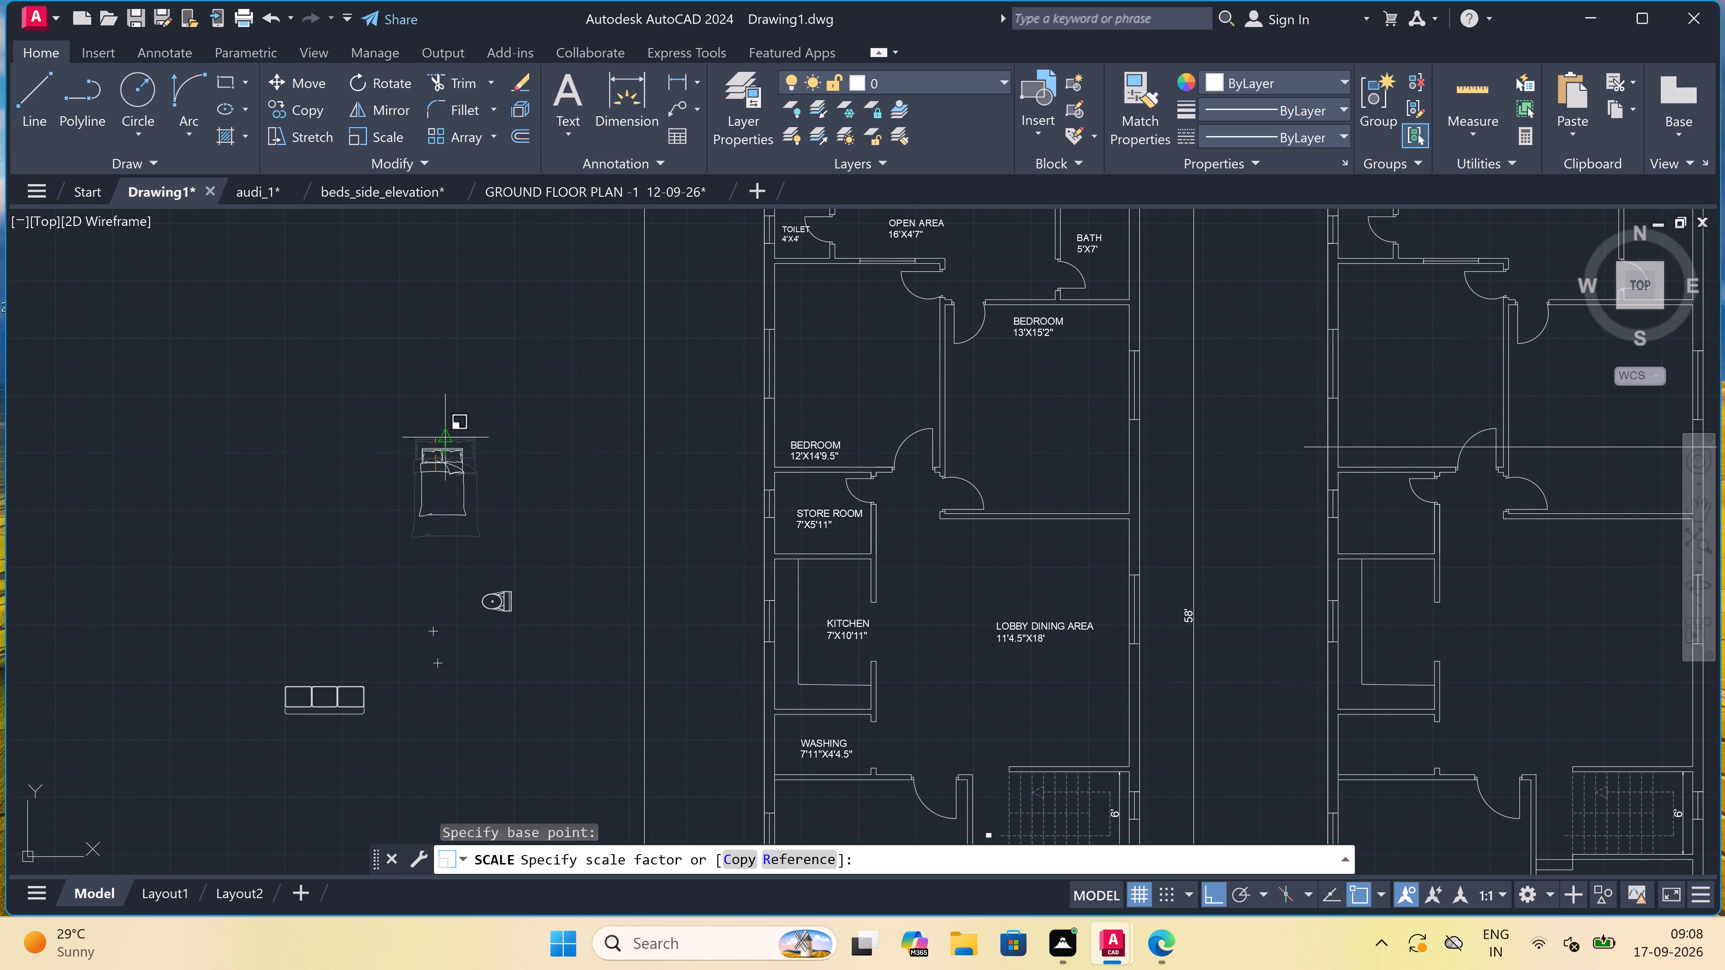
pyautogui.click(435, 443)
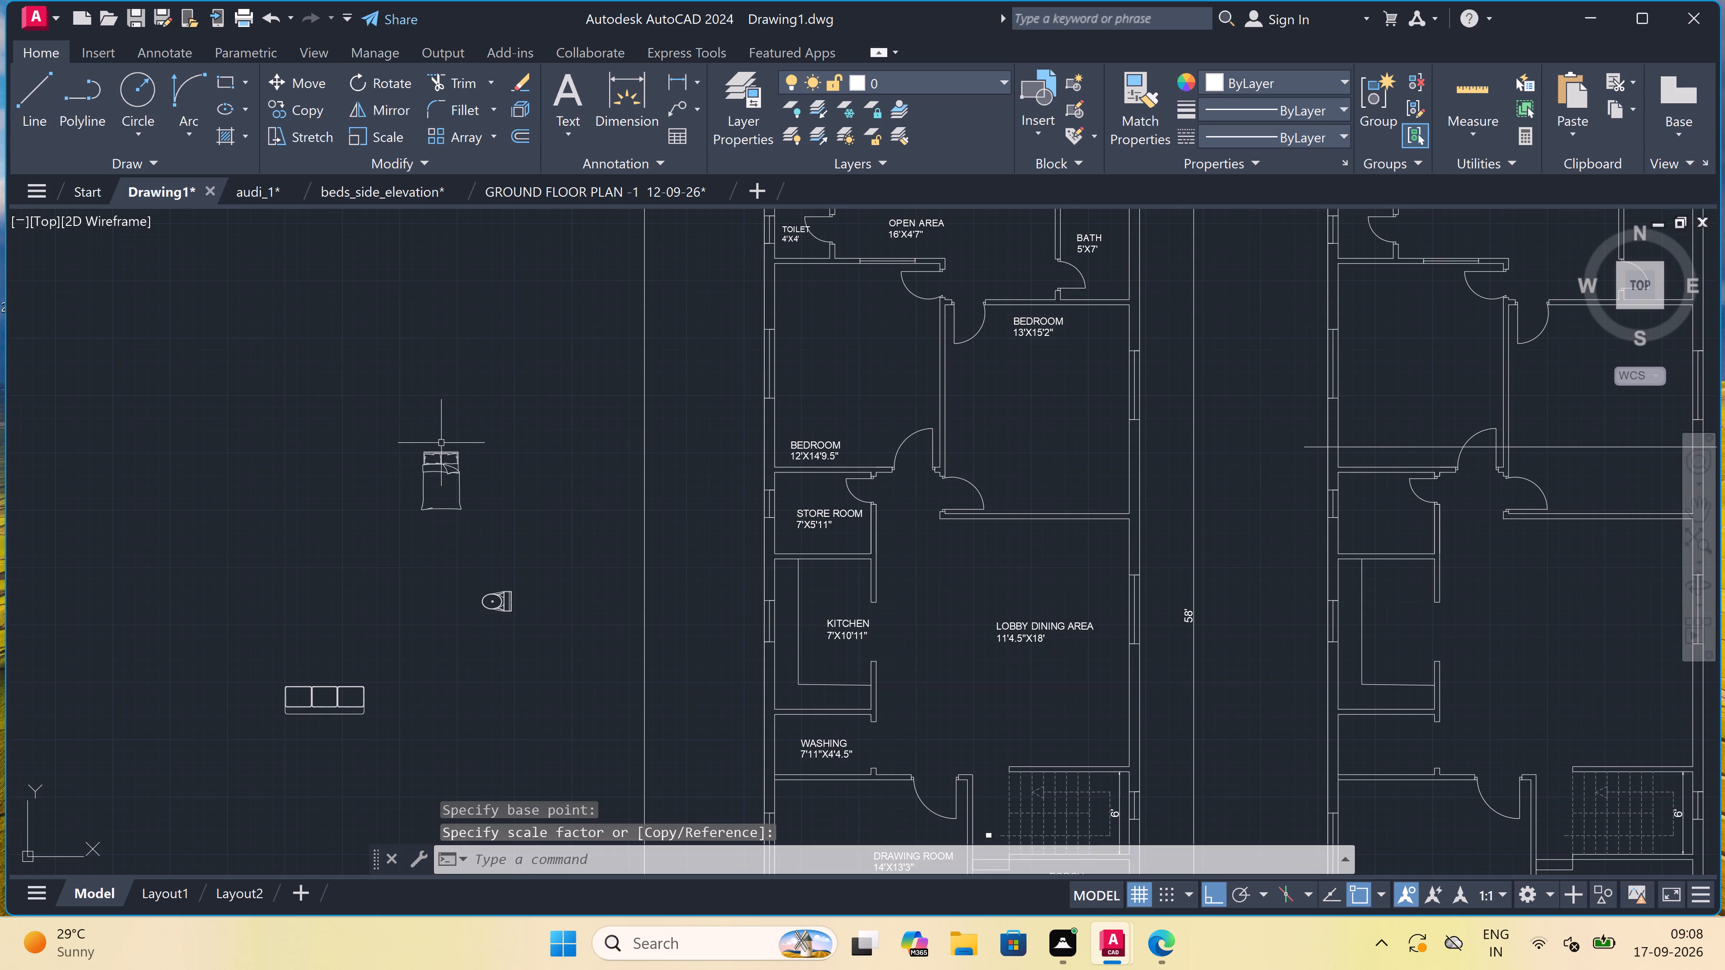
# Move the scaled-down double bed up and to the left within the empty space outside the sheet border, with Ortho off.
pyautogui.moveTo(478, 444); pyautogui.dragTo(470, 463)
pyautogui.click(267, 520)
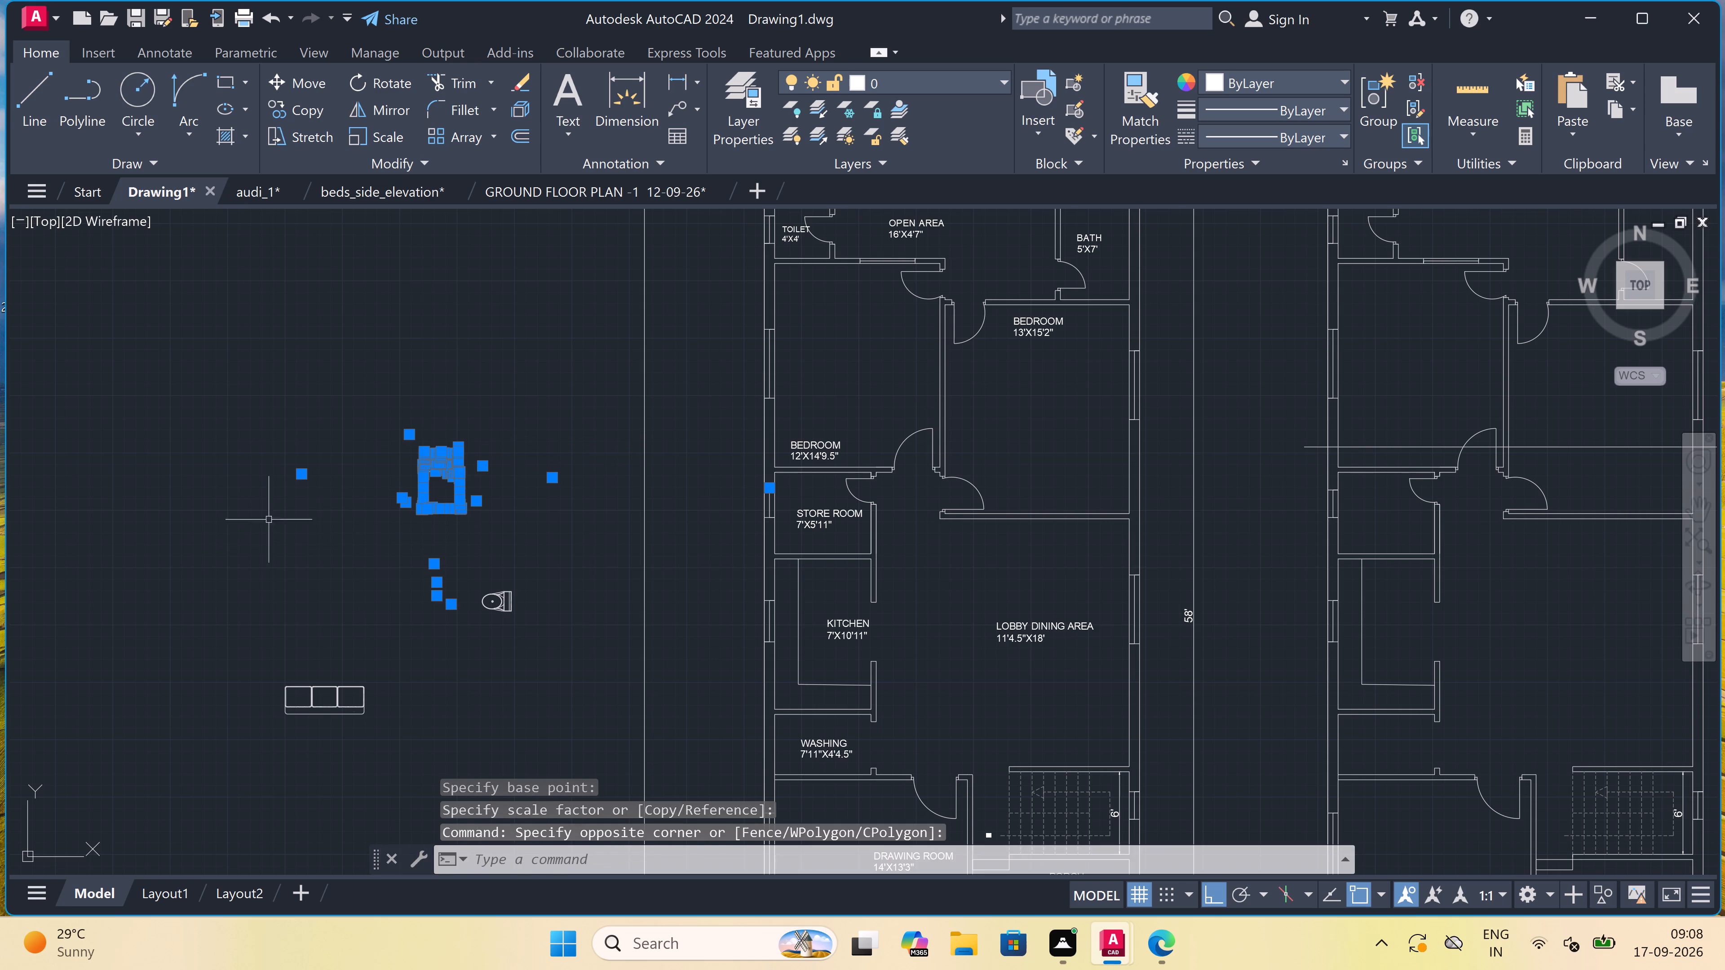
pyautogui.click(312, 78)
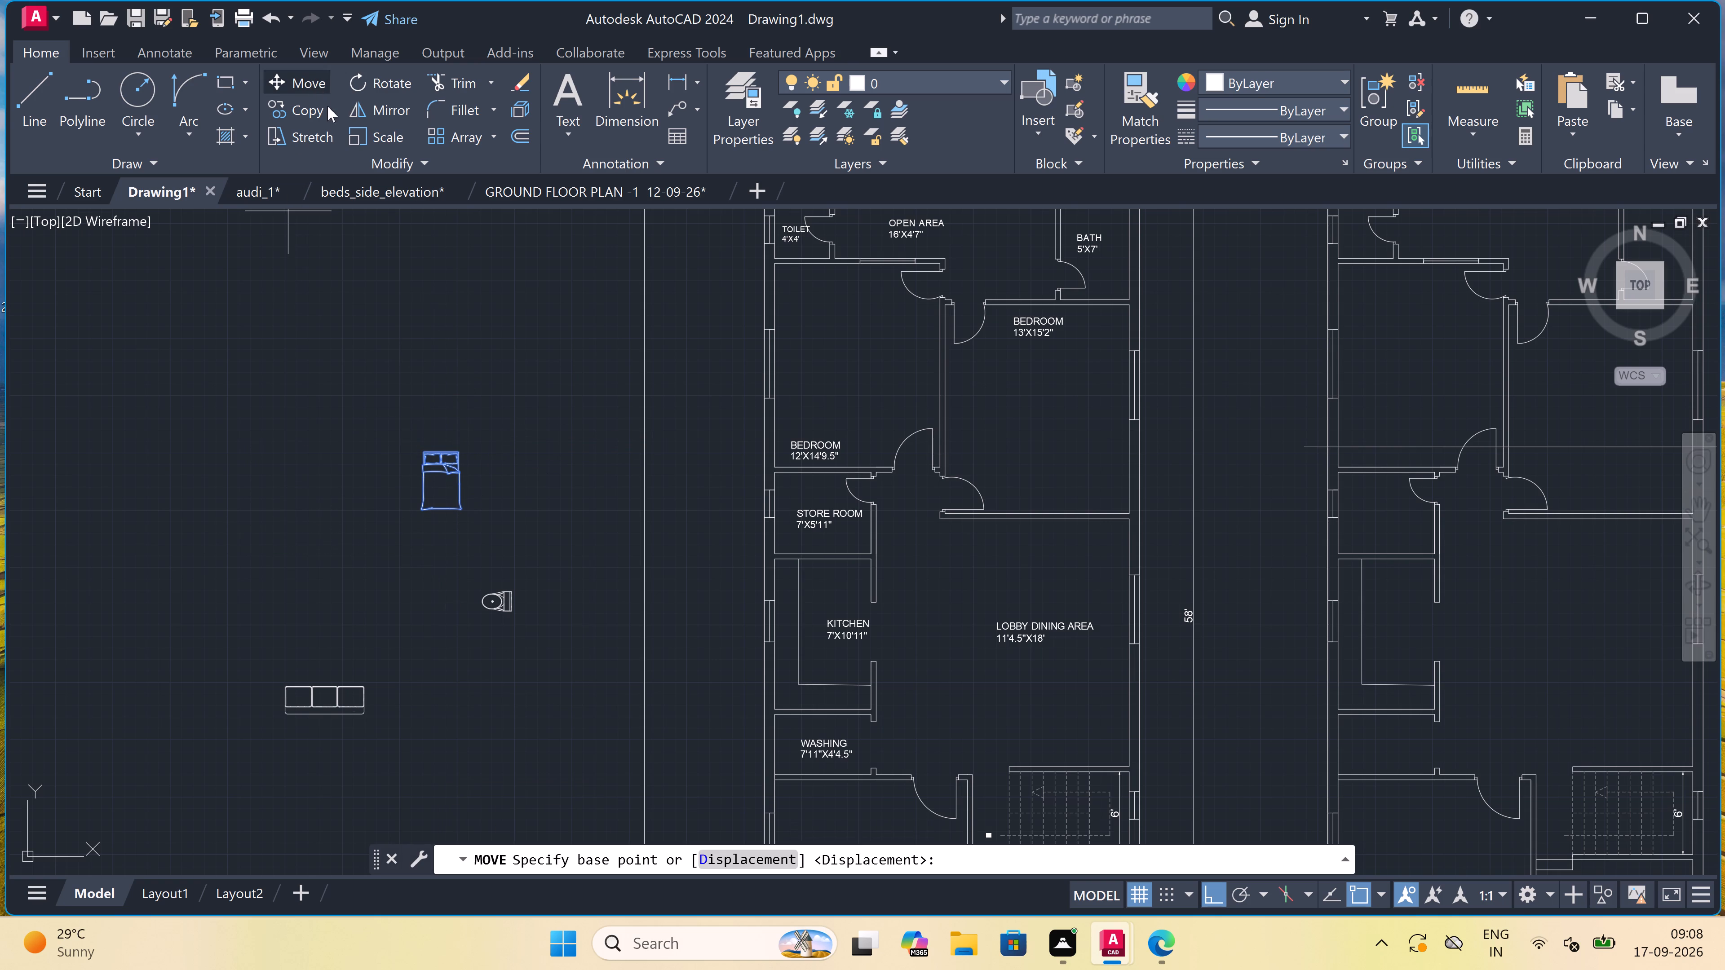
pyautogui.click(431, 479)
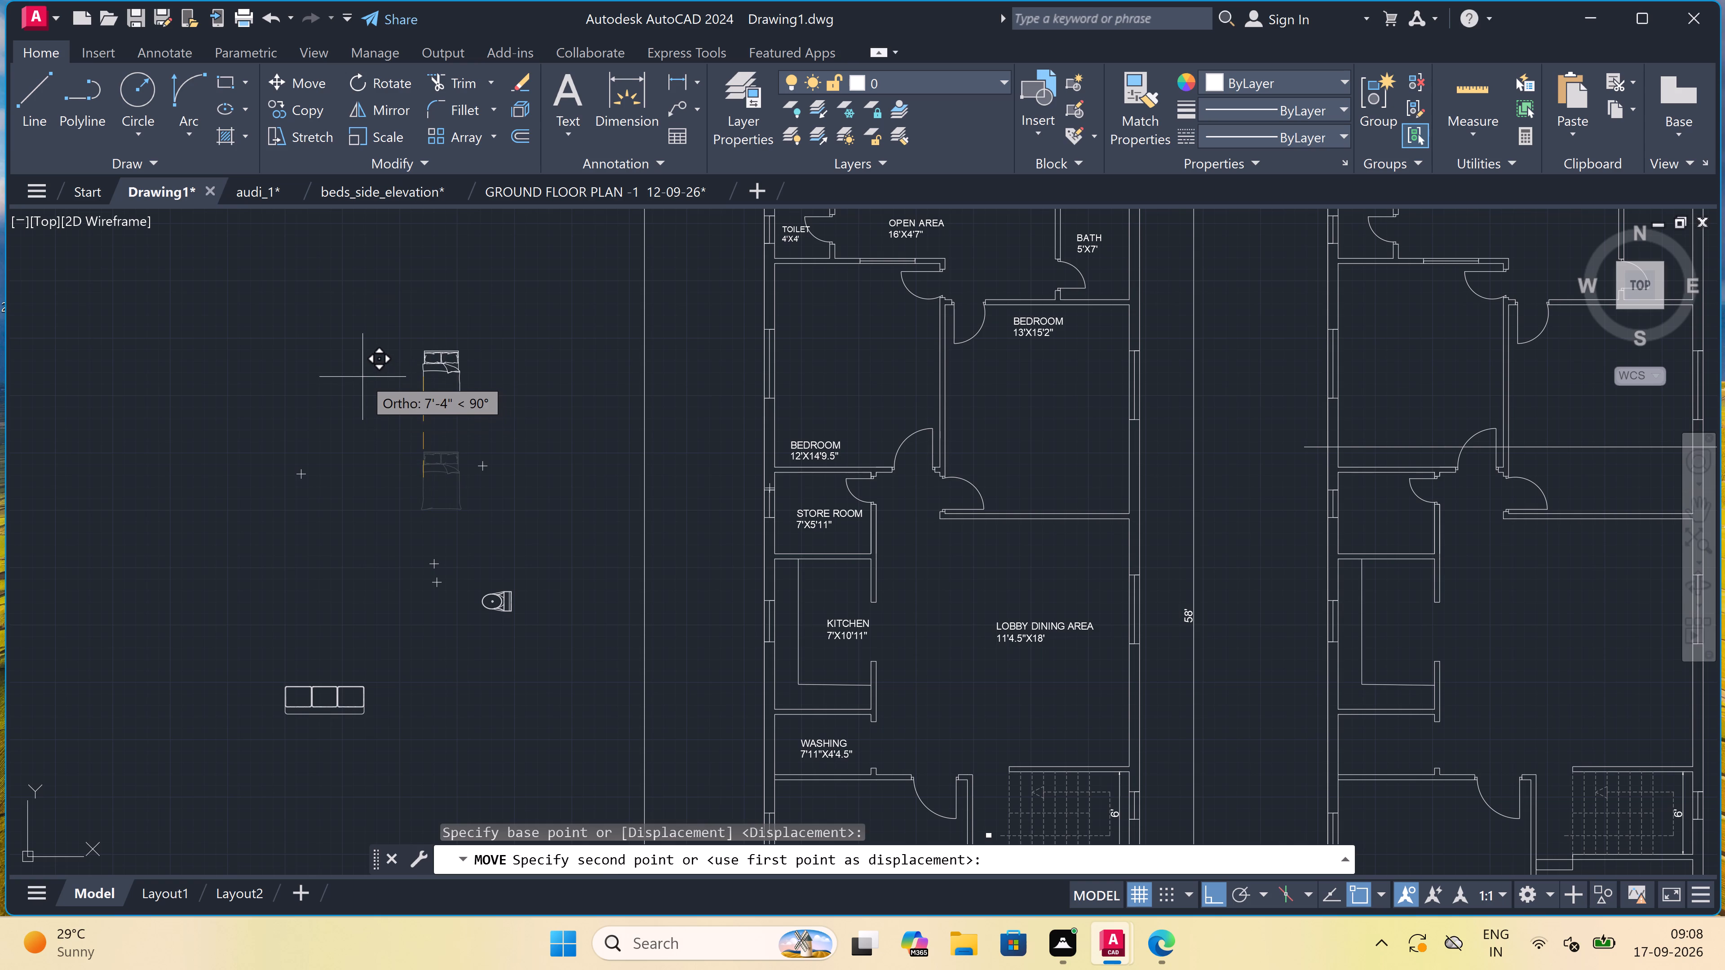
pyautogui.press('F8')
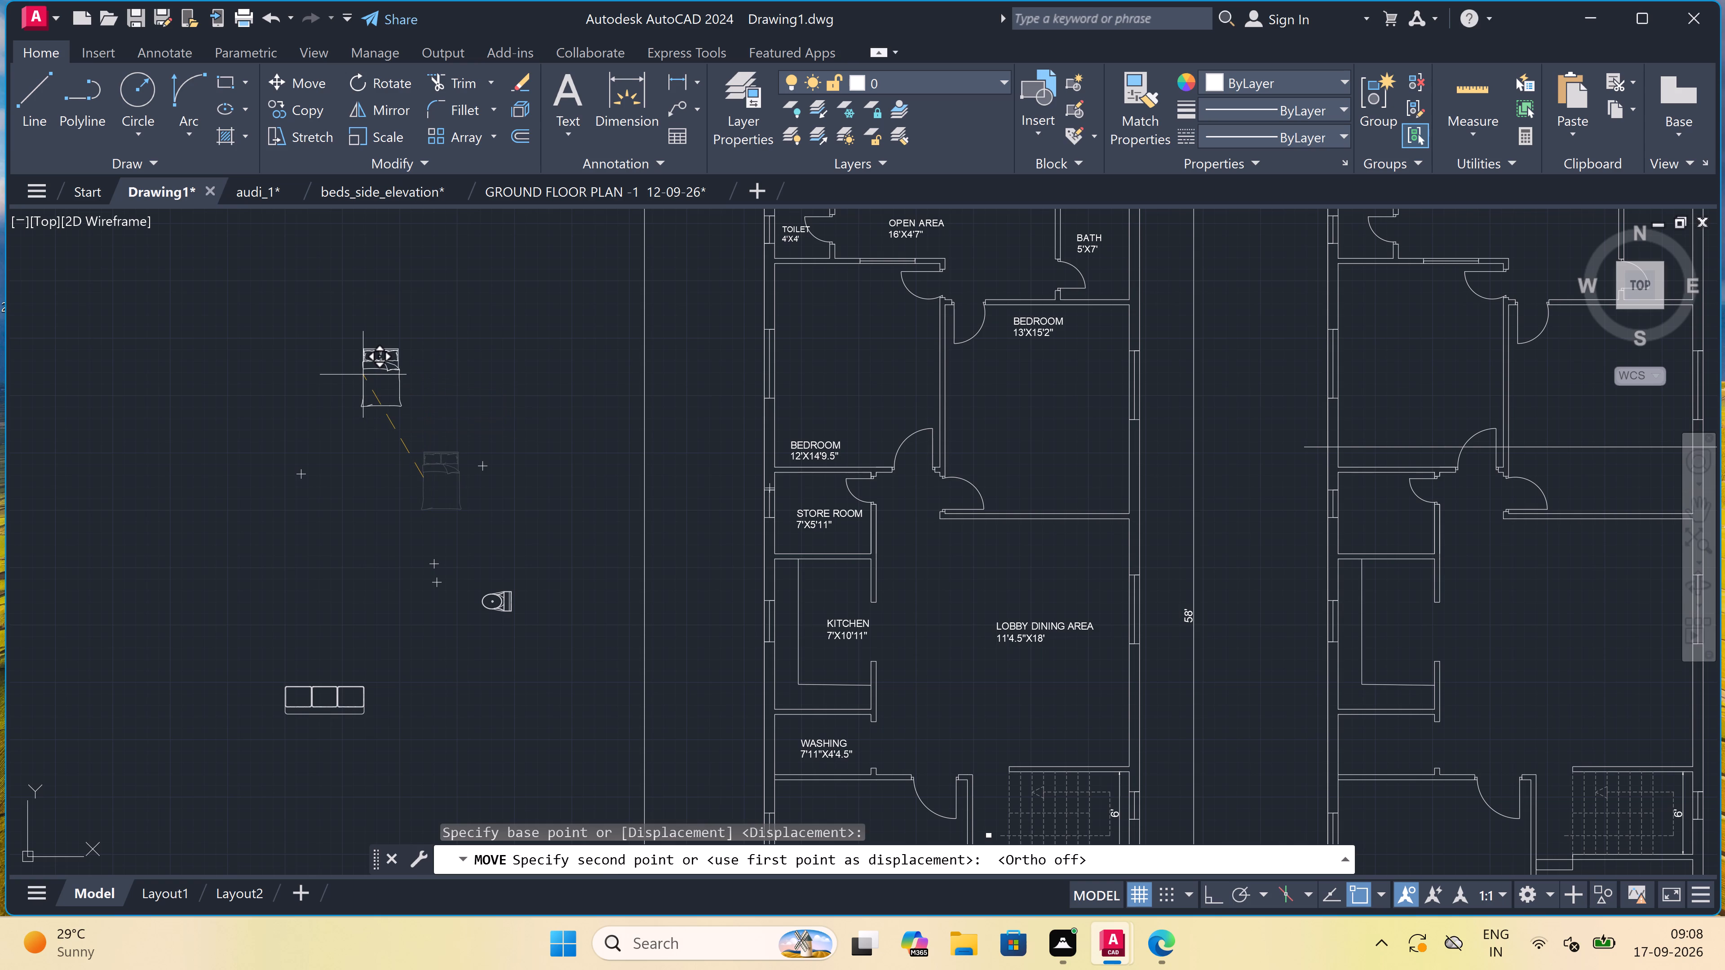
pyautogui.click(364, 373)
# Scale the whole double bed up freehand to about twice its size, using a base point on its left edge.
pyautogui.moveTo(425, 348); pyautogui.dragTo(425, 353)
pyautogui.click(314, 399)
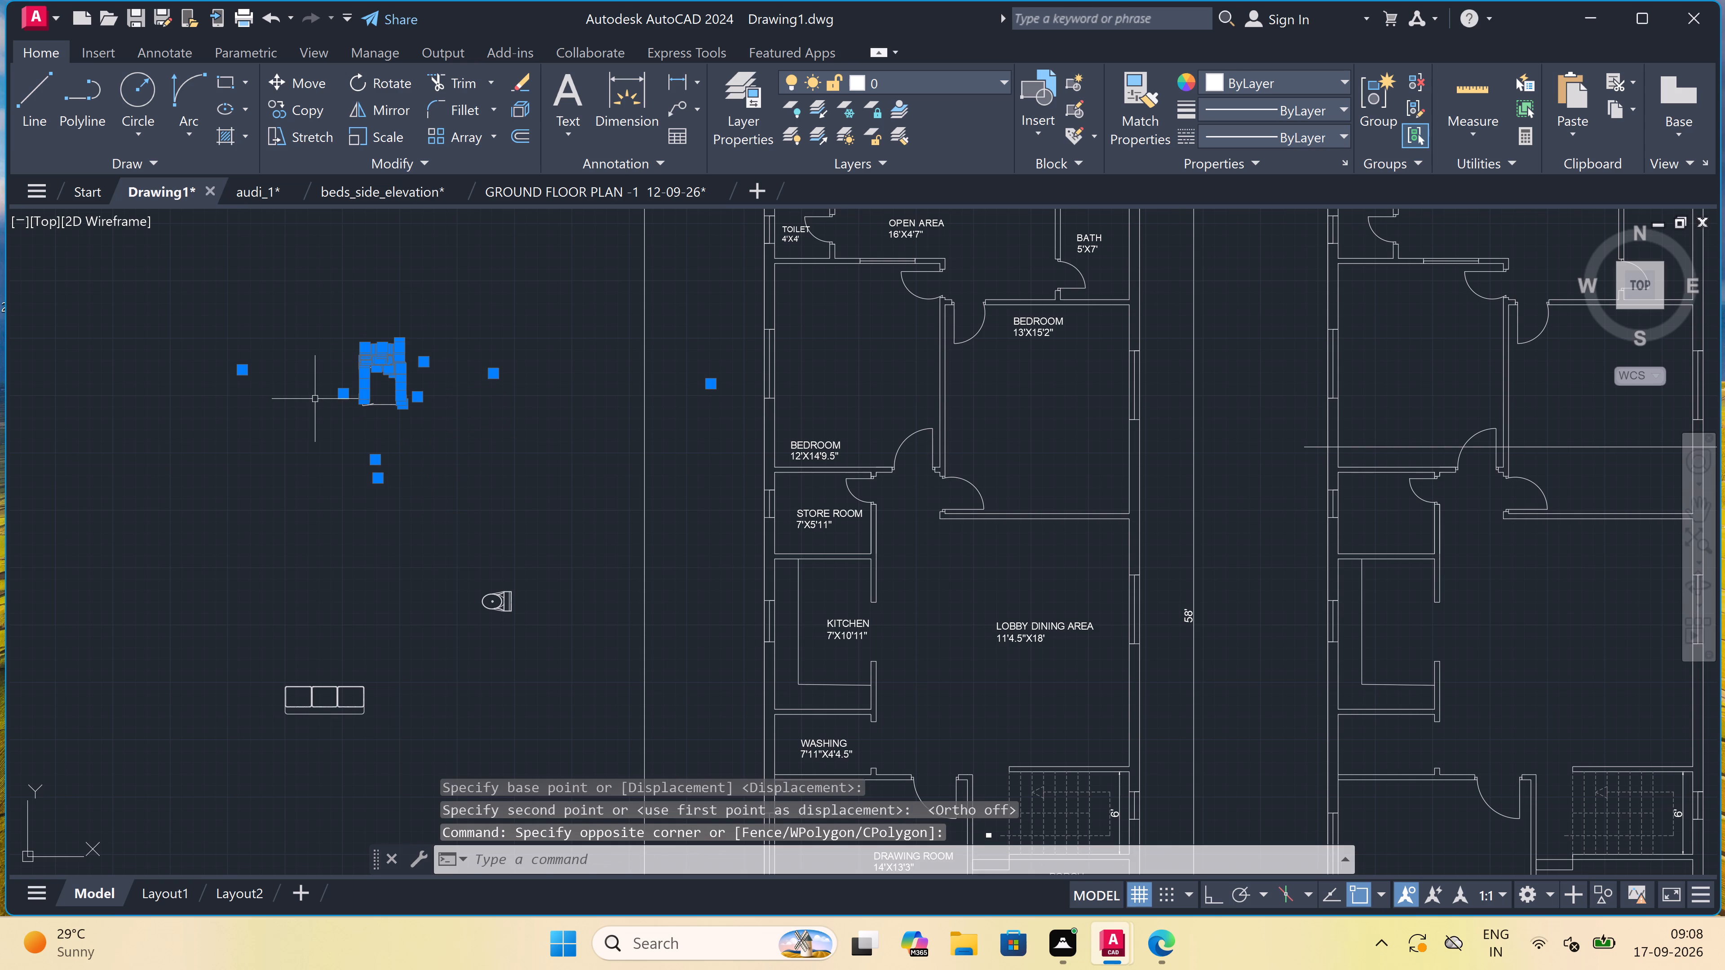
pyautogui.moveTo(447, 288); pyautogui.dragTo(443, 296)
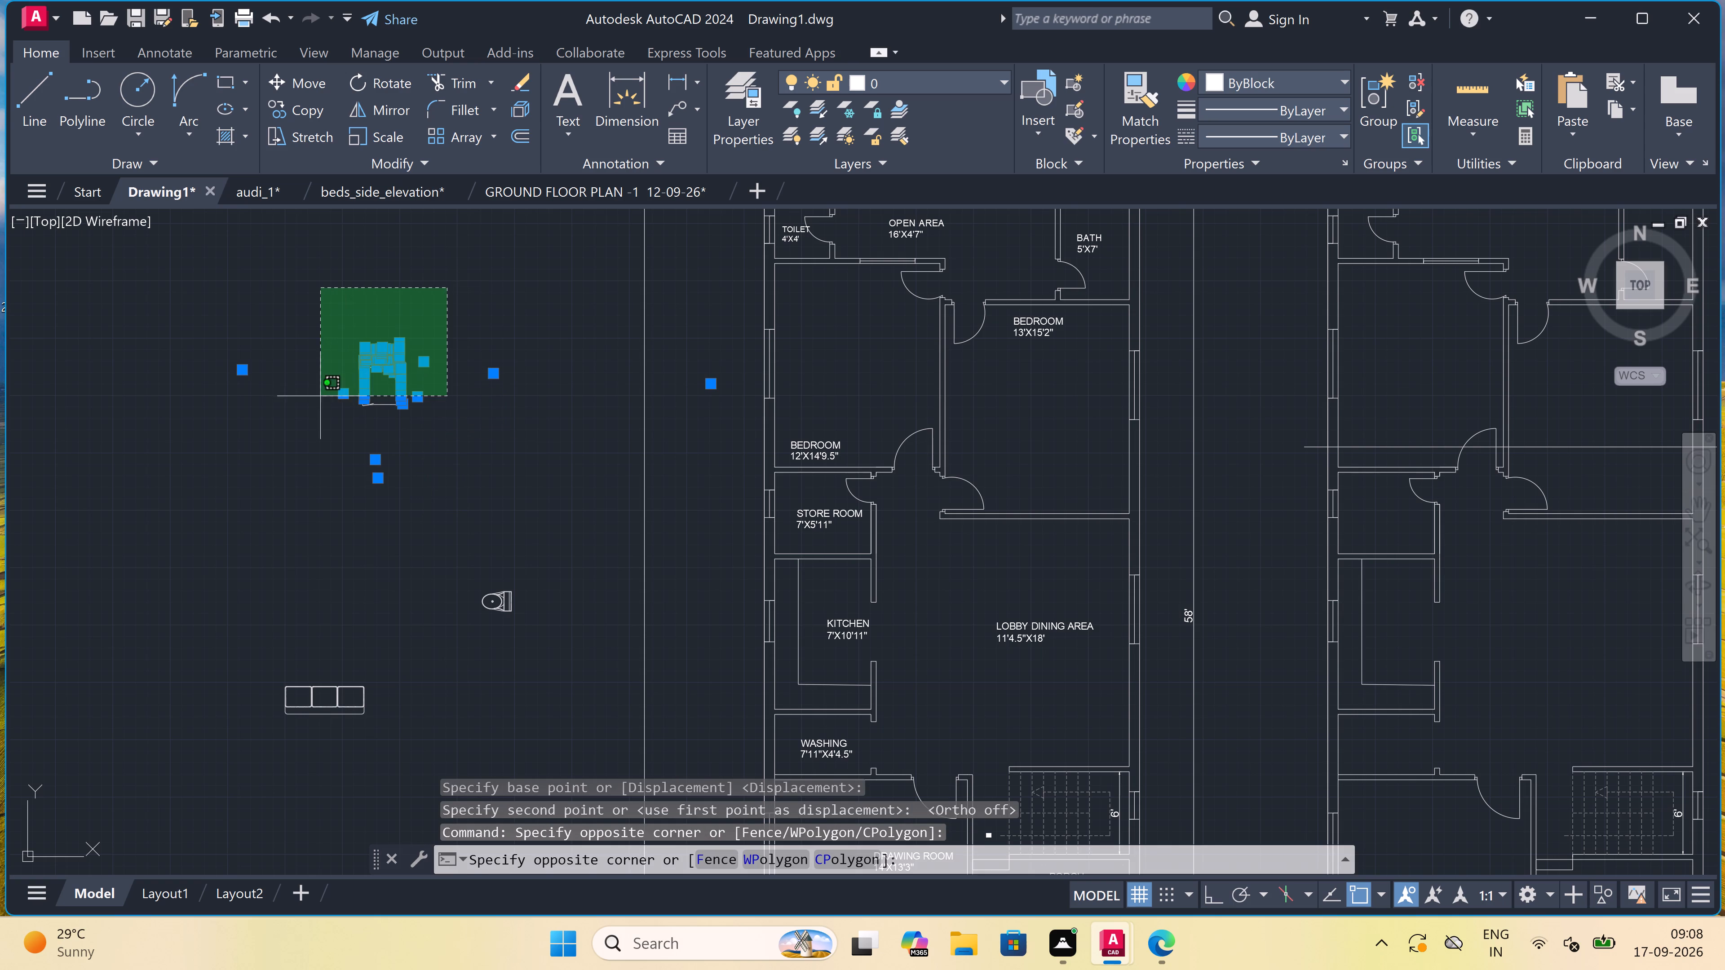
pyautogui.click(286, 429)
pyautogui.click(352, 133)
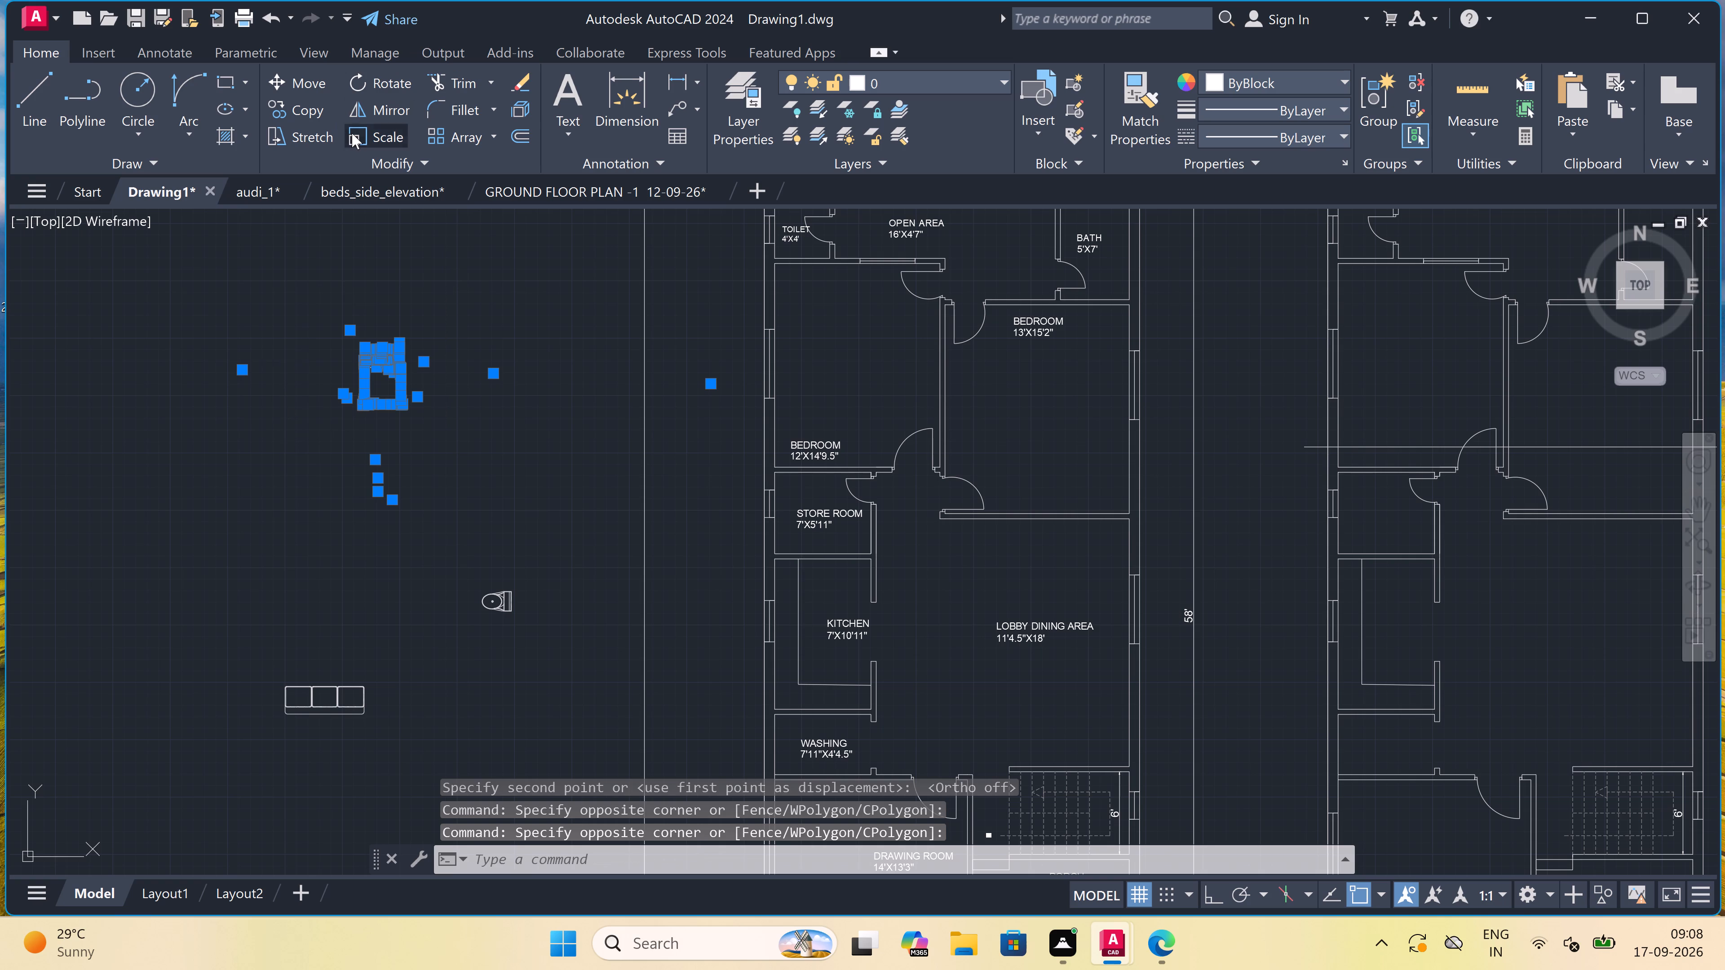
pyautogui.click(358, 363)
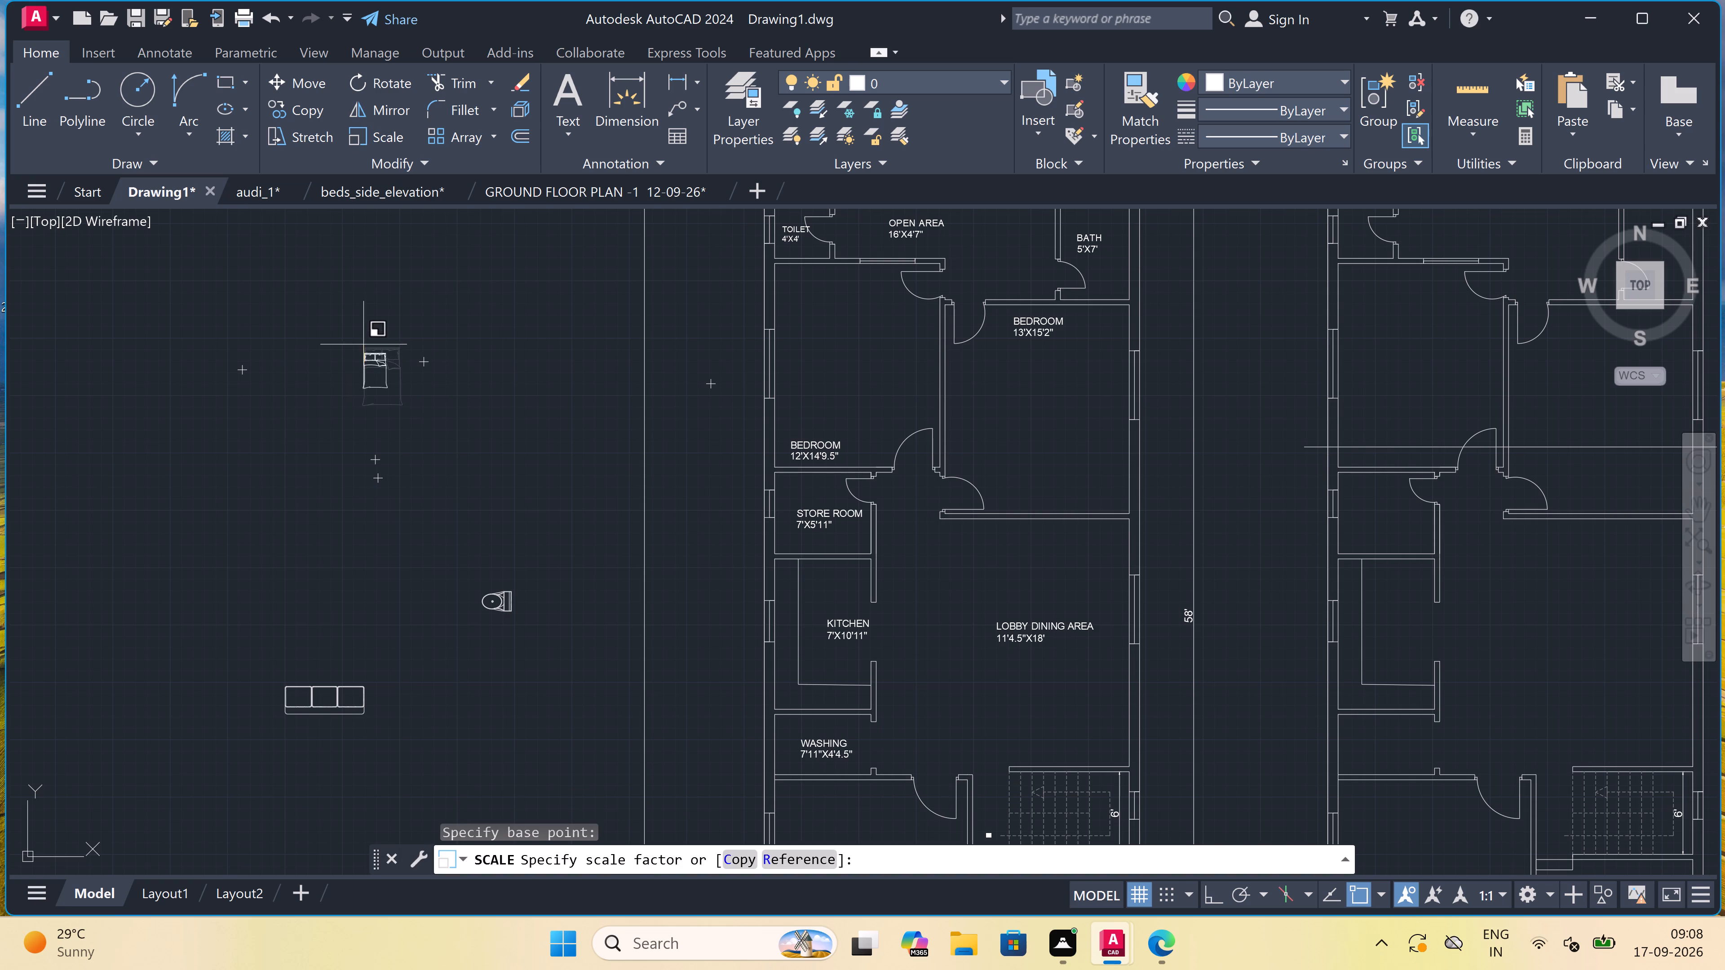
pyautogui.click(382, 309)
# Rotate the enlarged double bed 270° about a point at its pillows, with Ortho on, so the headboard faces right.
pyautogui.moveTo(467, 310); pyautogui.dragTo(469, 314)
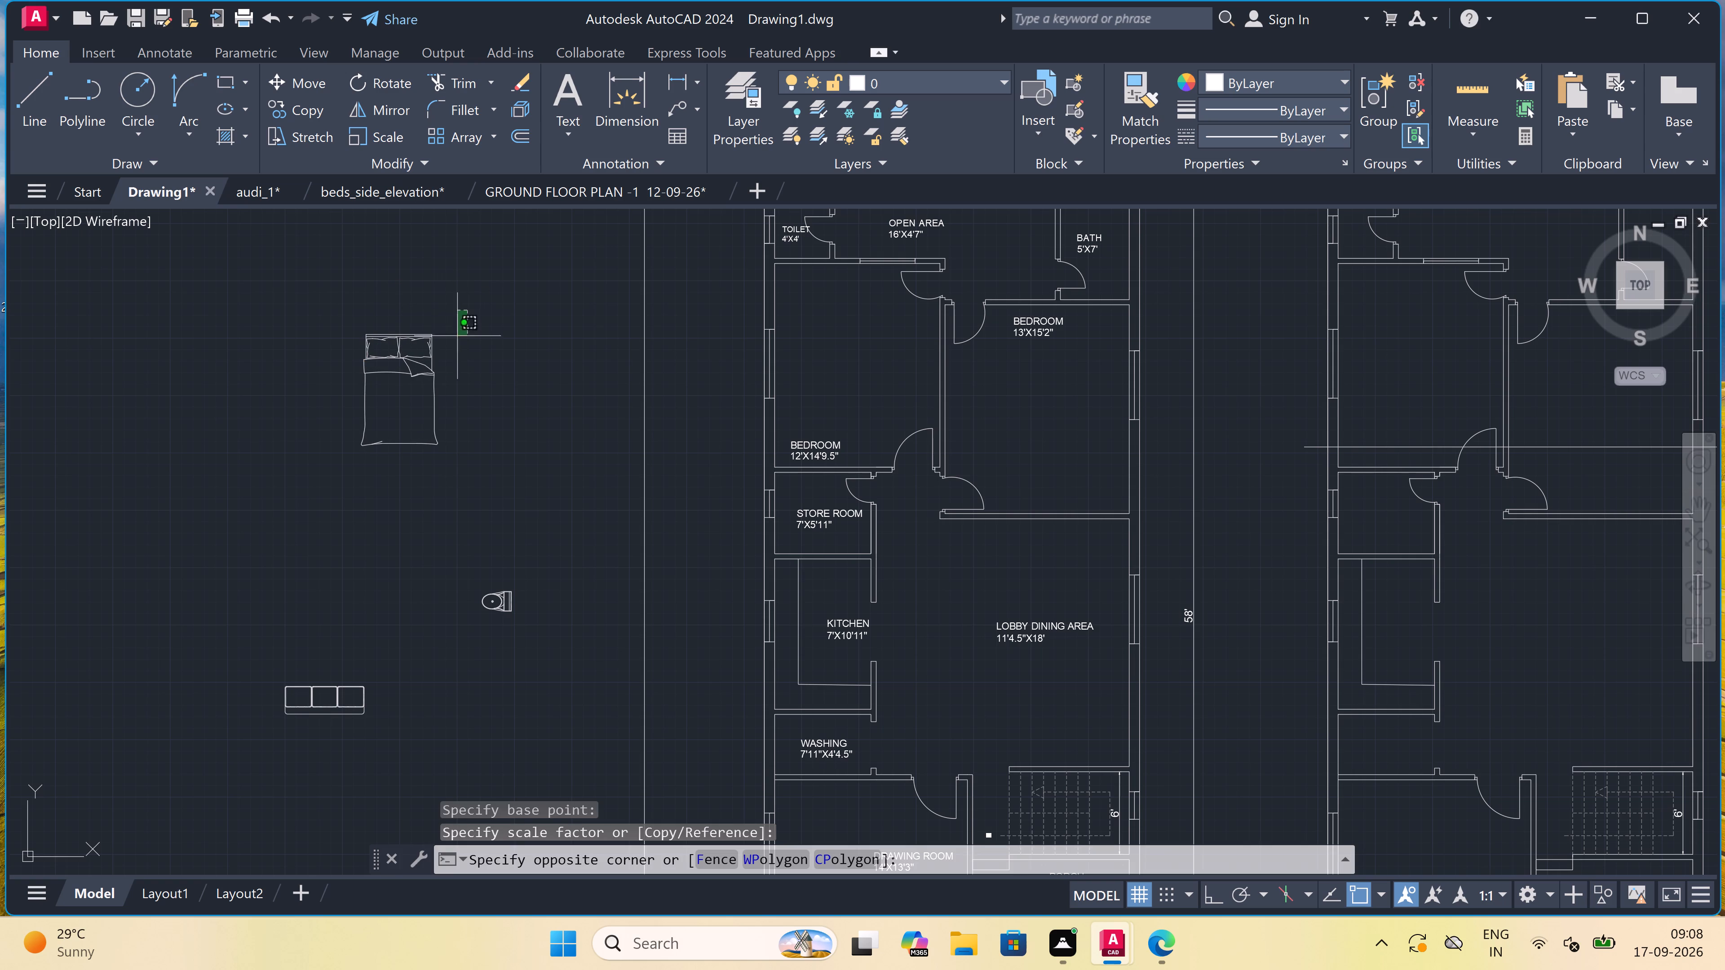
pyautogui.click(203, 494)
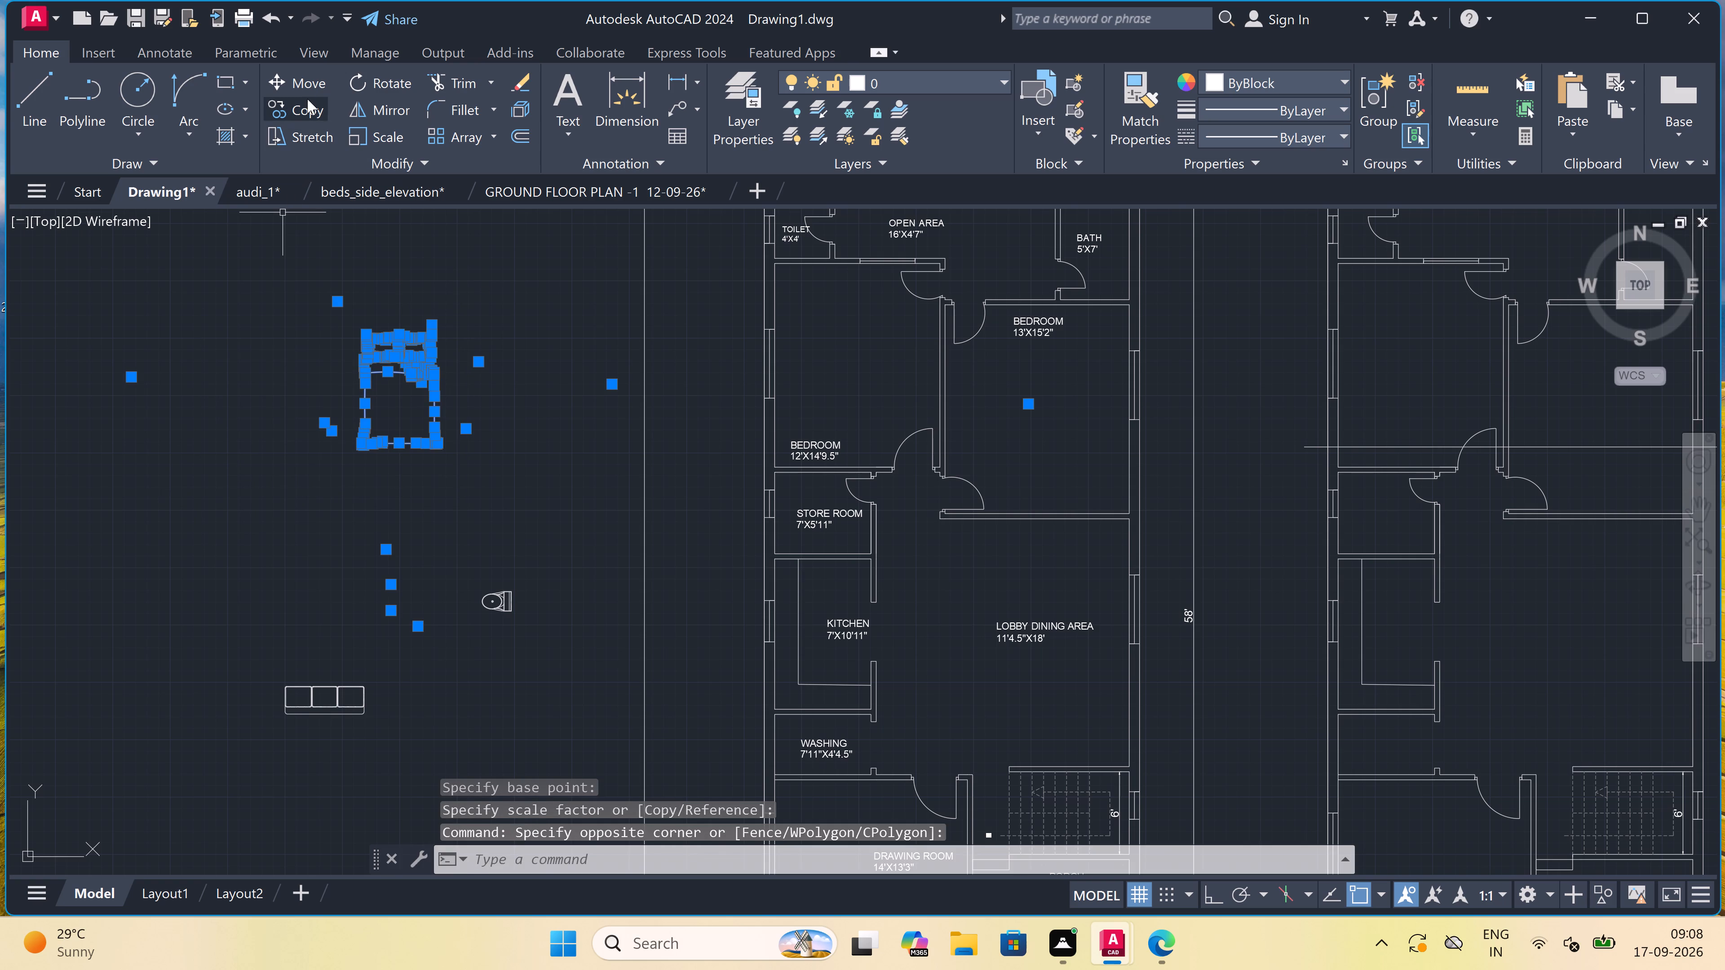
pyautogui.click(377, 80)
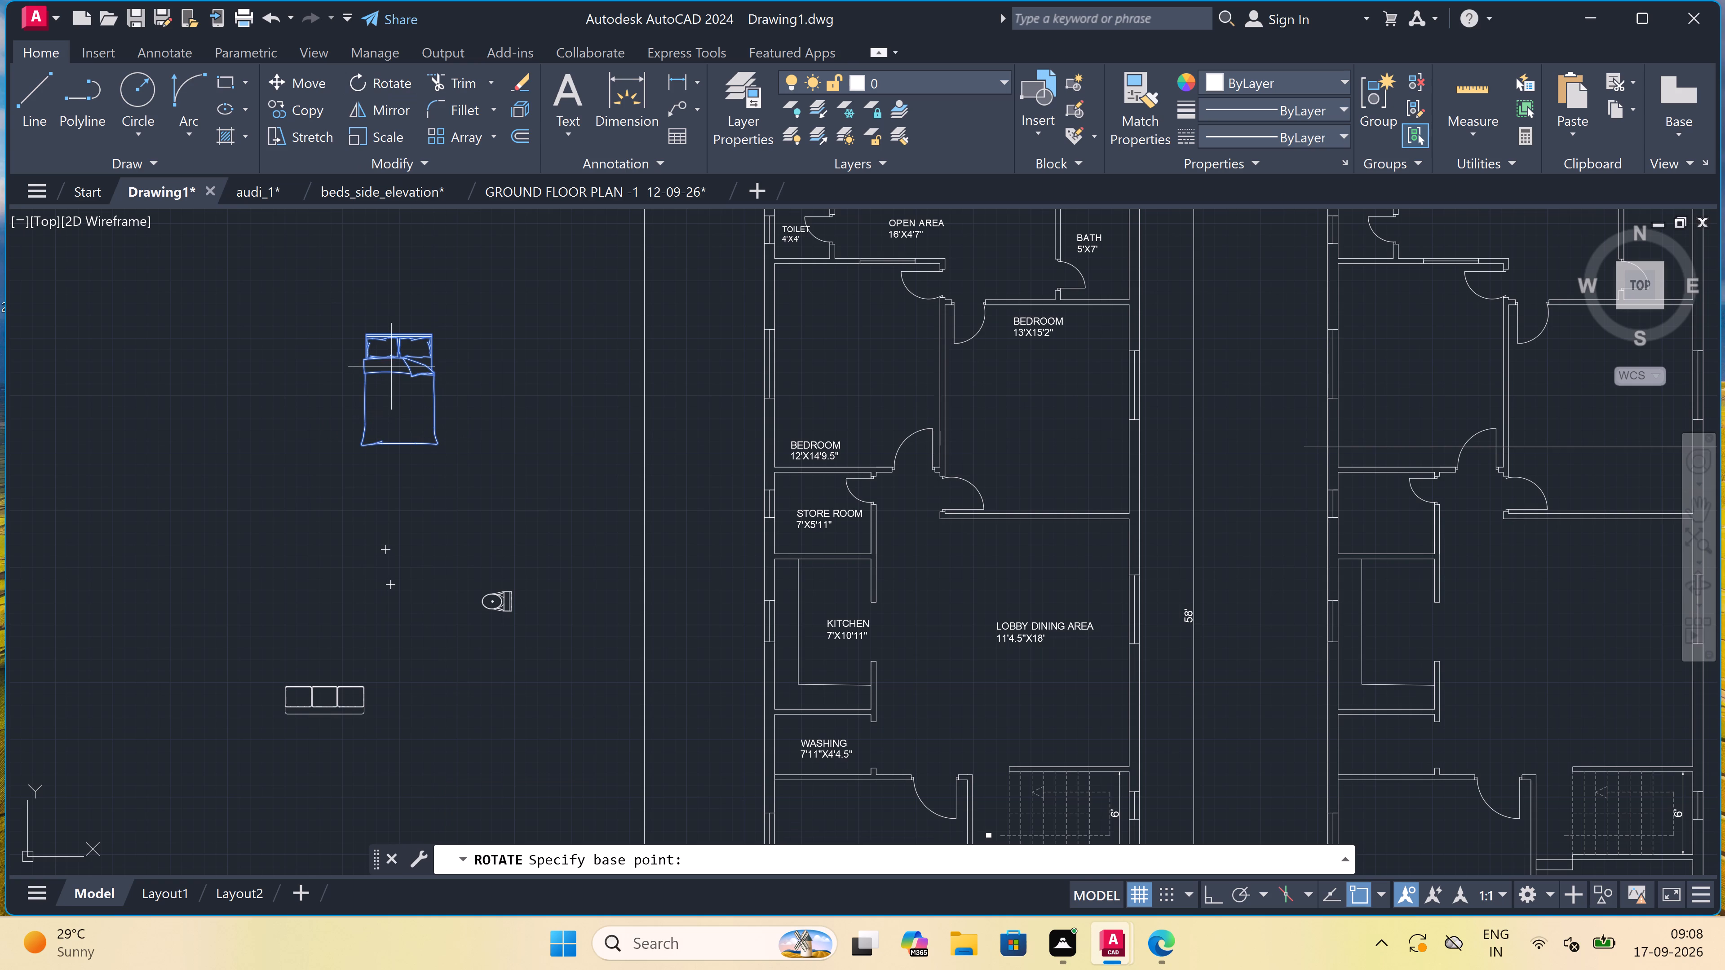
pyautogui.click(401, 345)
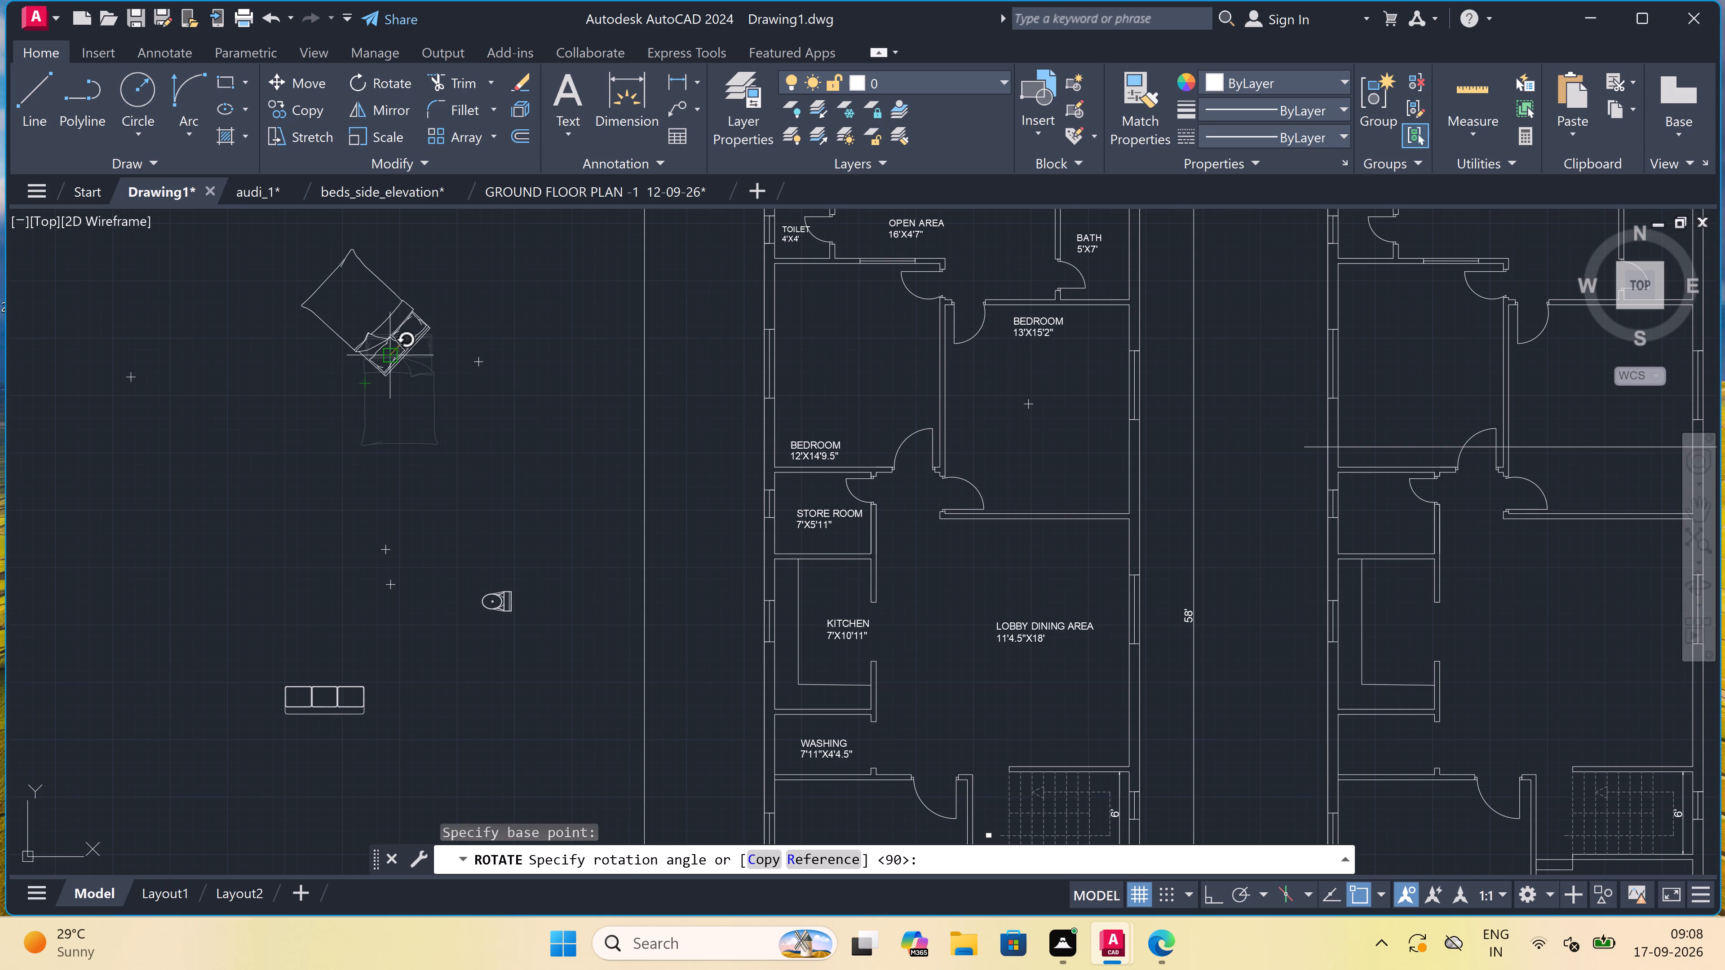
pyautogui.press('F8')
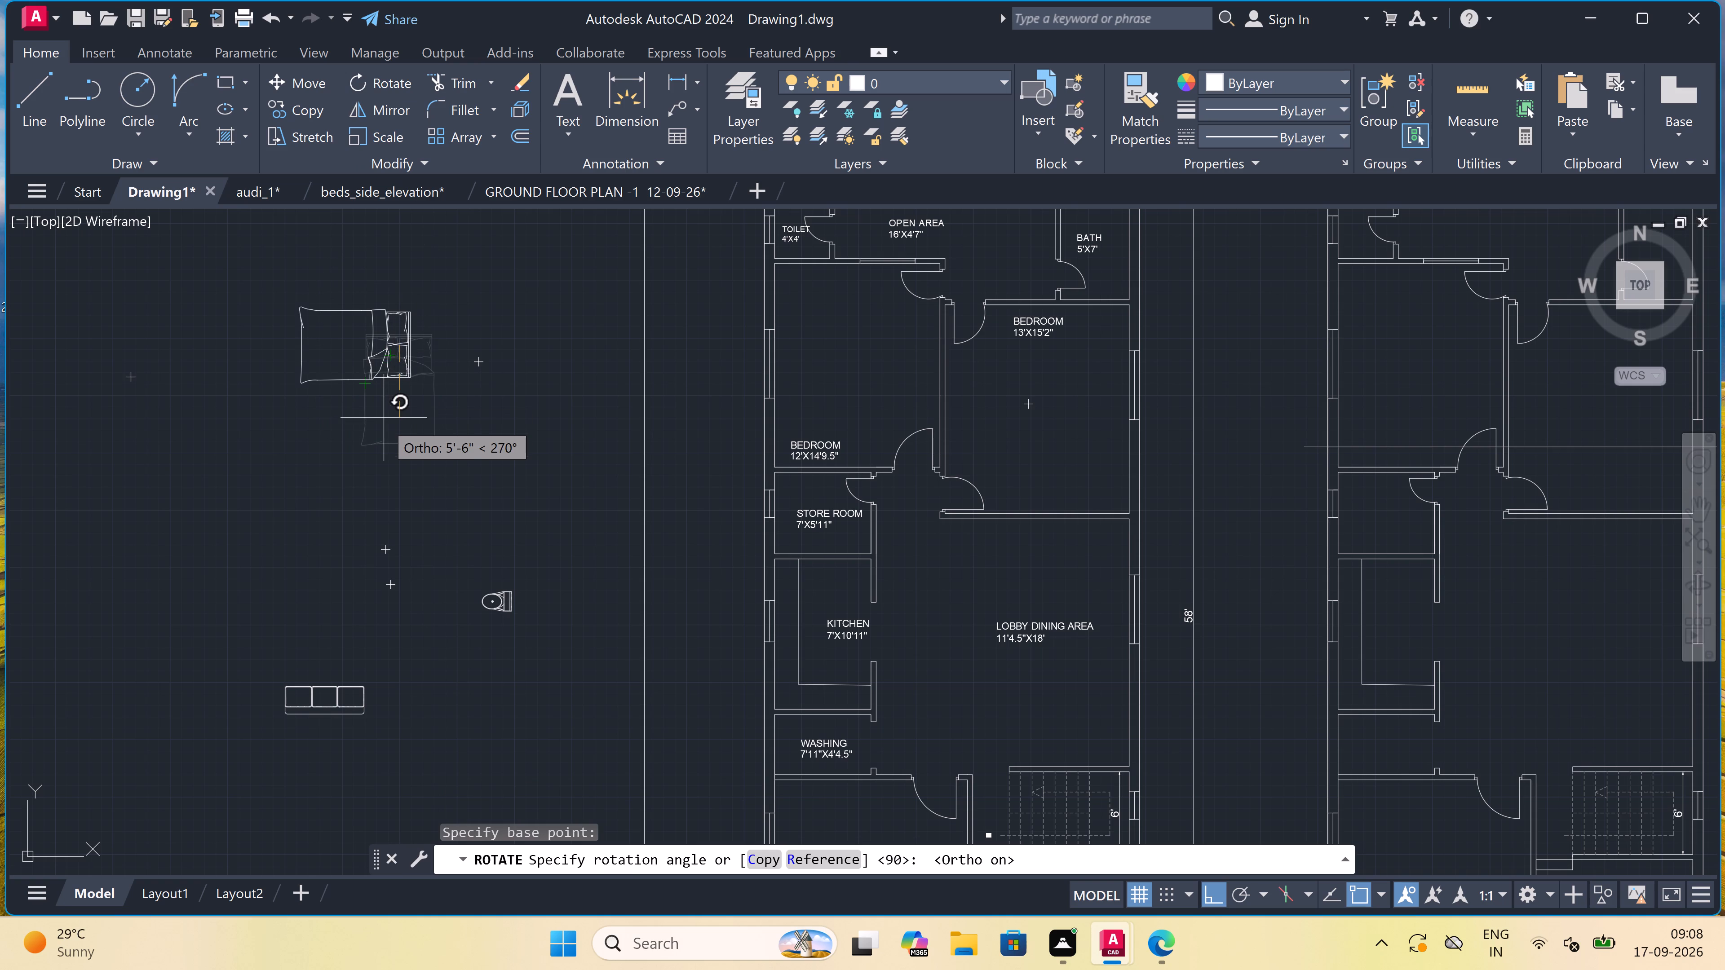
pyautogui.click(385, 423)
# Copy the rotated double bed into the 13'X15'2" bedroom, with its headboard near the right wall's window.
pyautogui.click(474, 286)
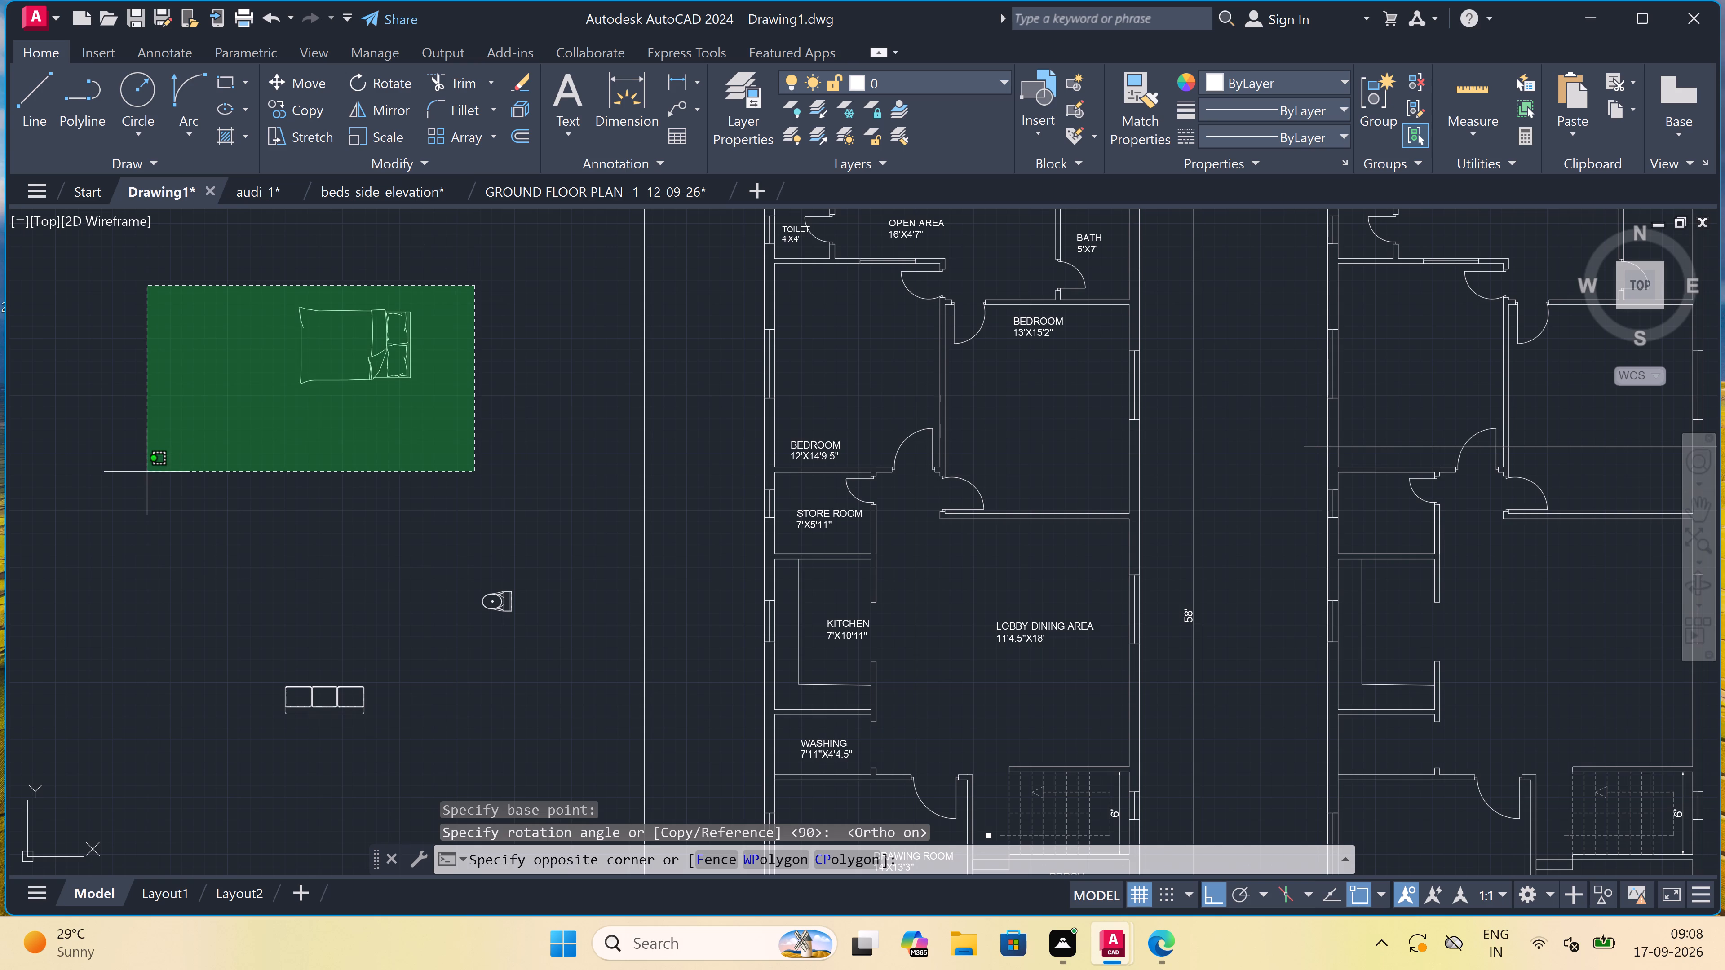
pyautogui.click(148, 467)
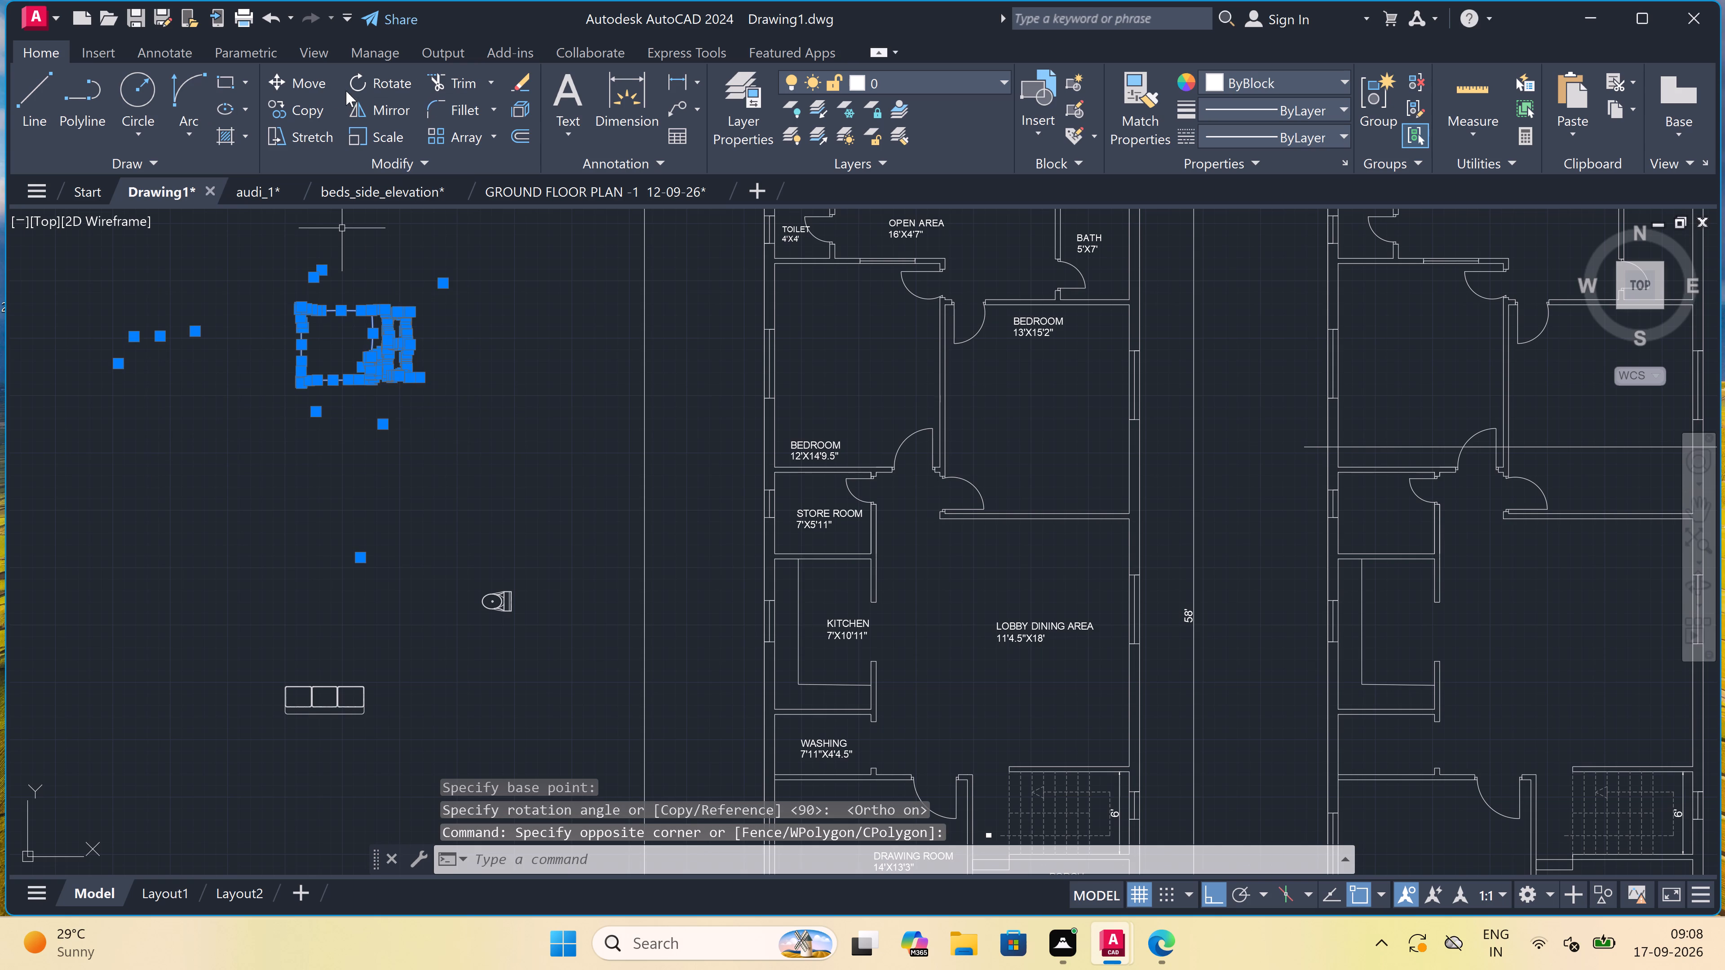
pyautogui.click(287, 105)
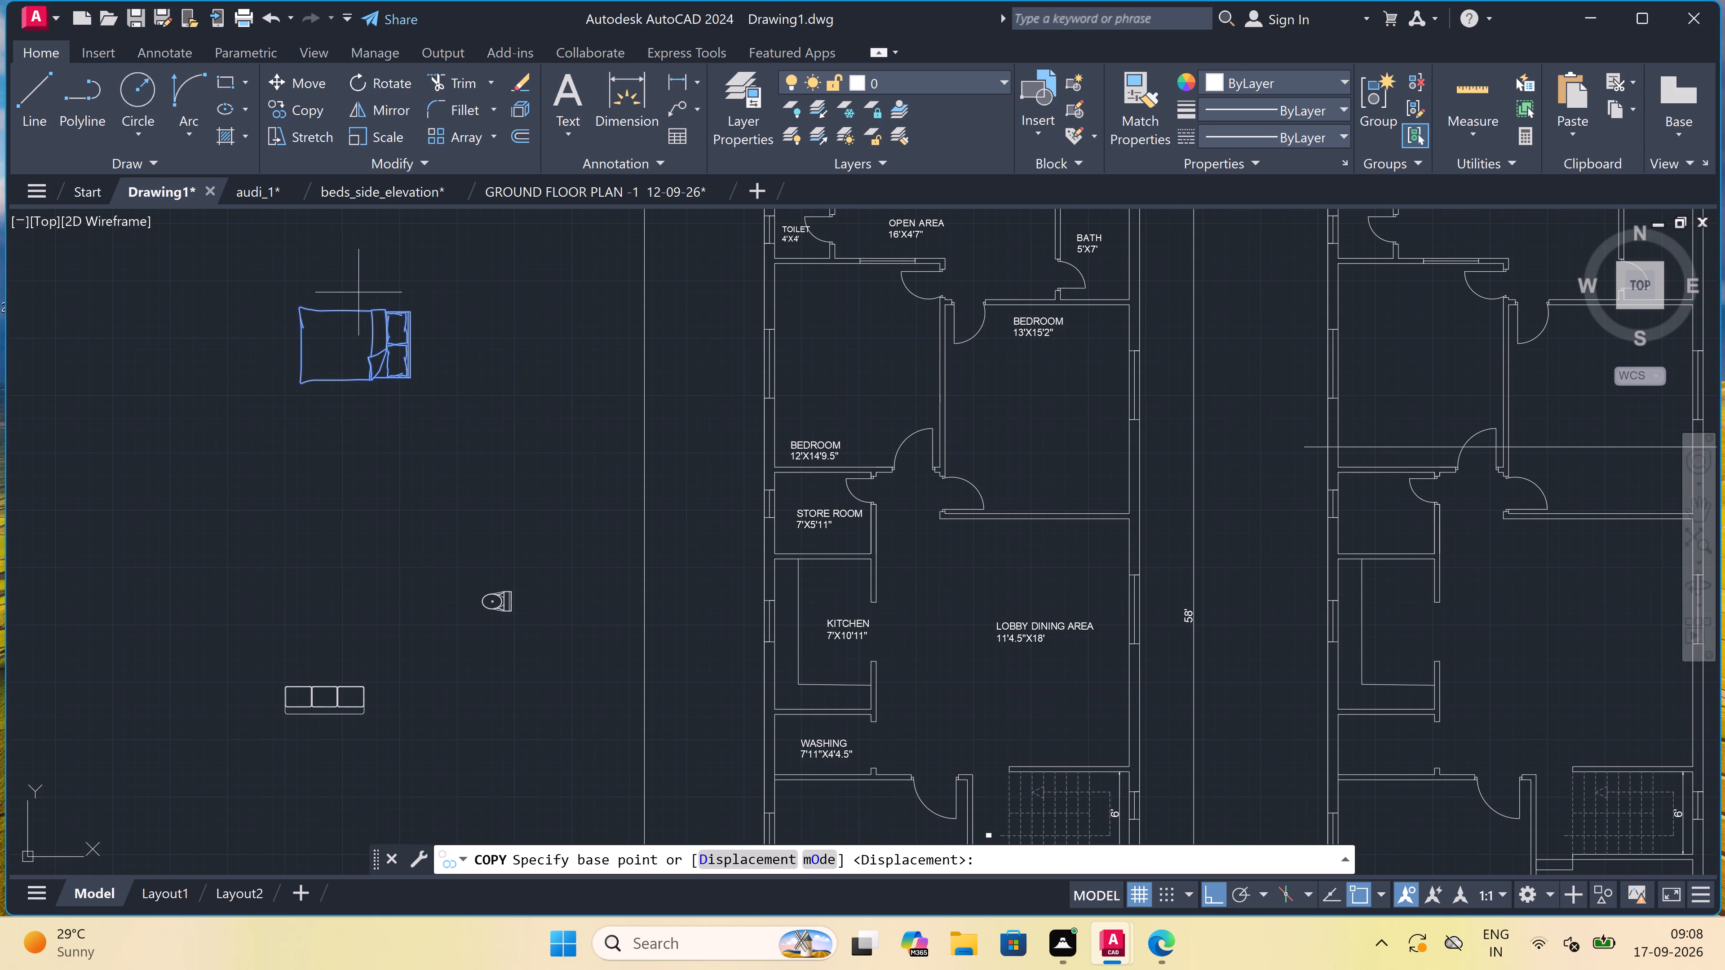
pyautogui.moveTo(352, 339); pyautogui.dragTo(358, 336)
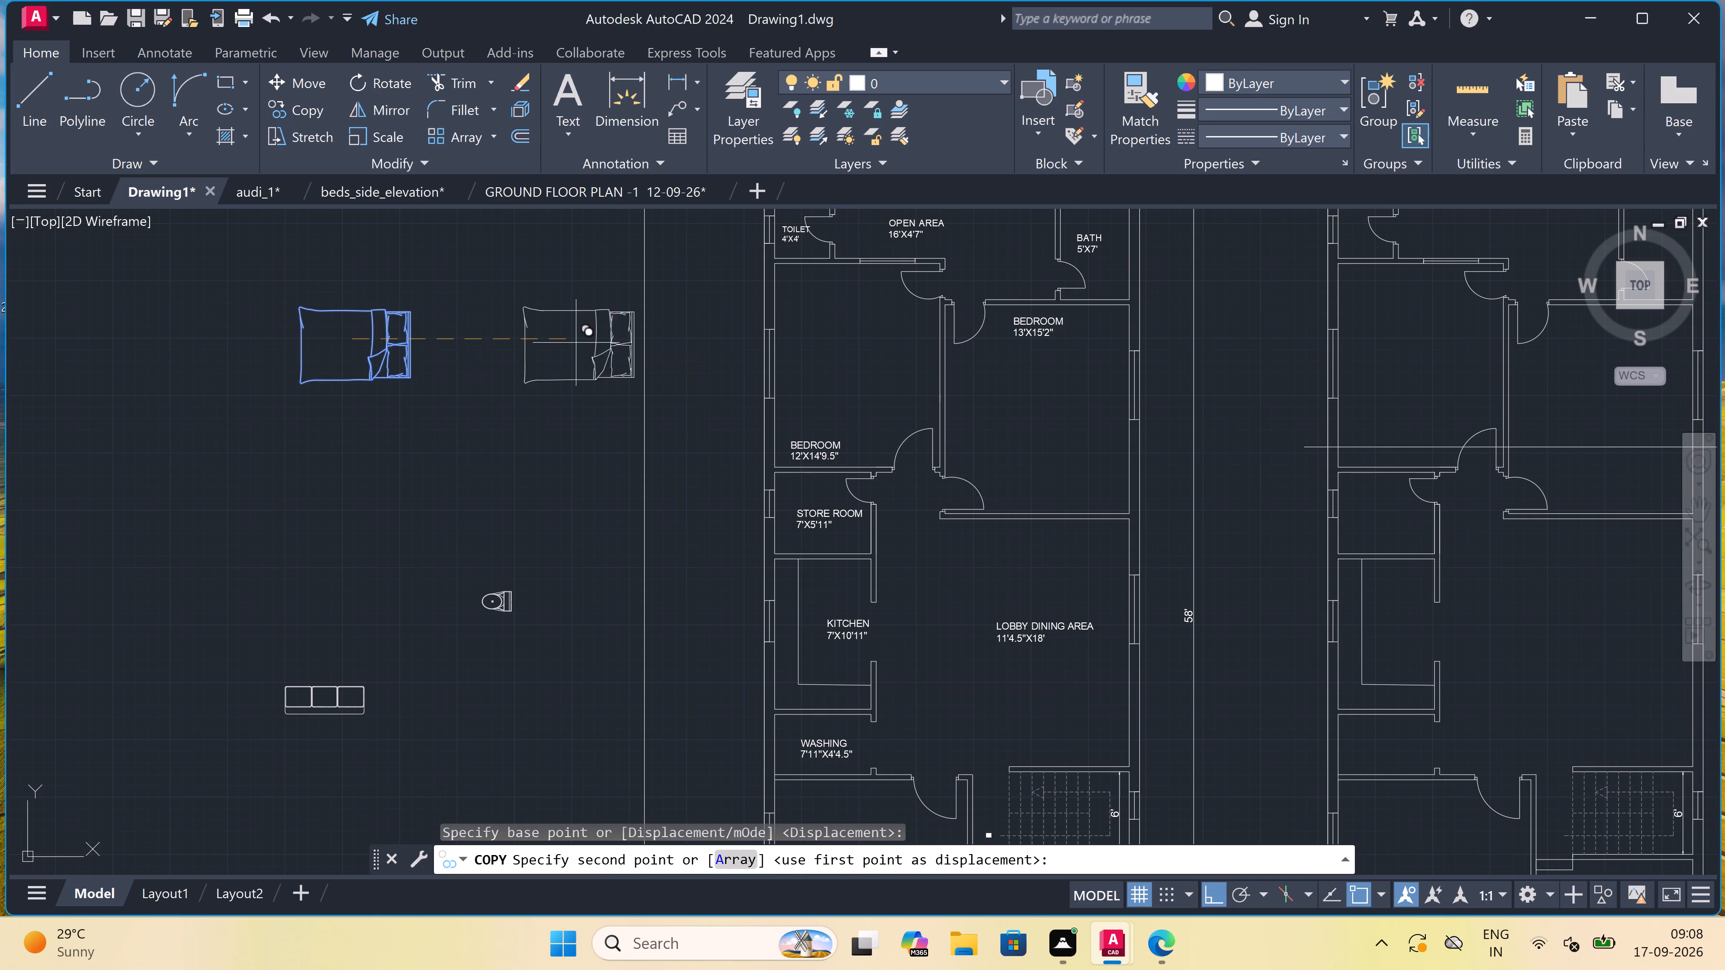
pyautogui.press('F8')
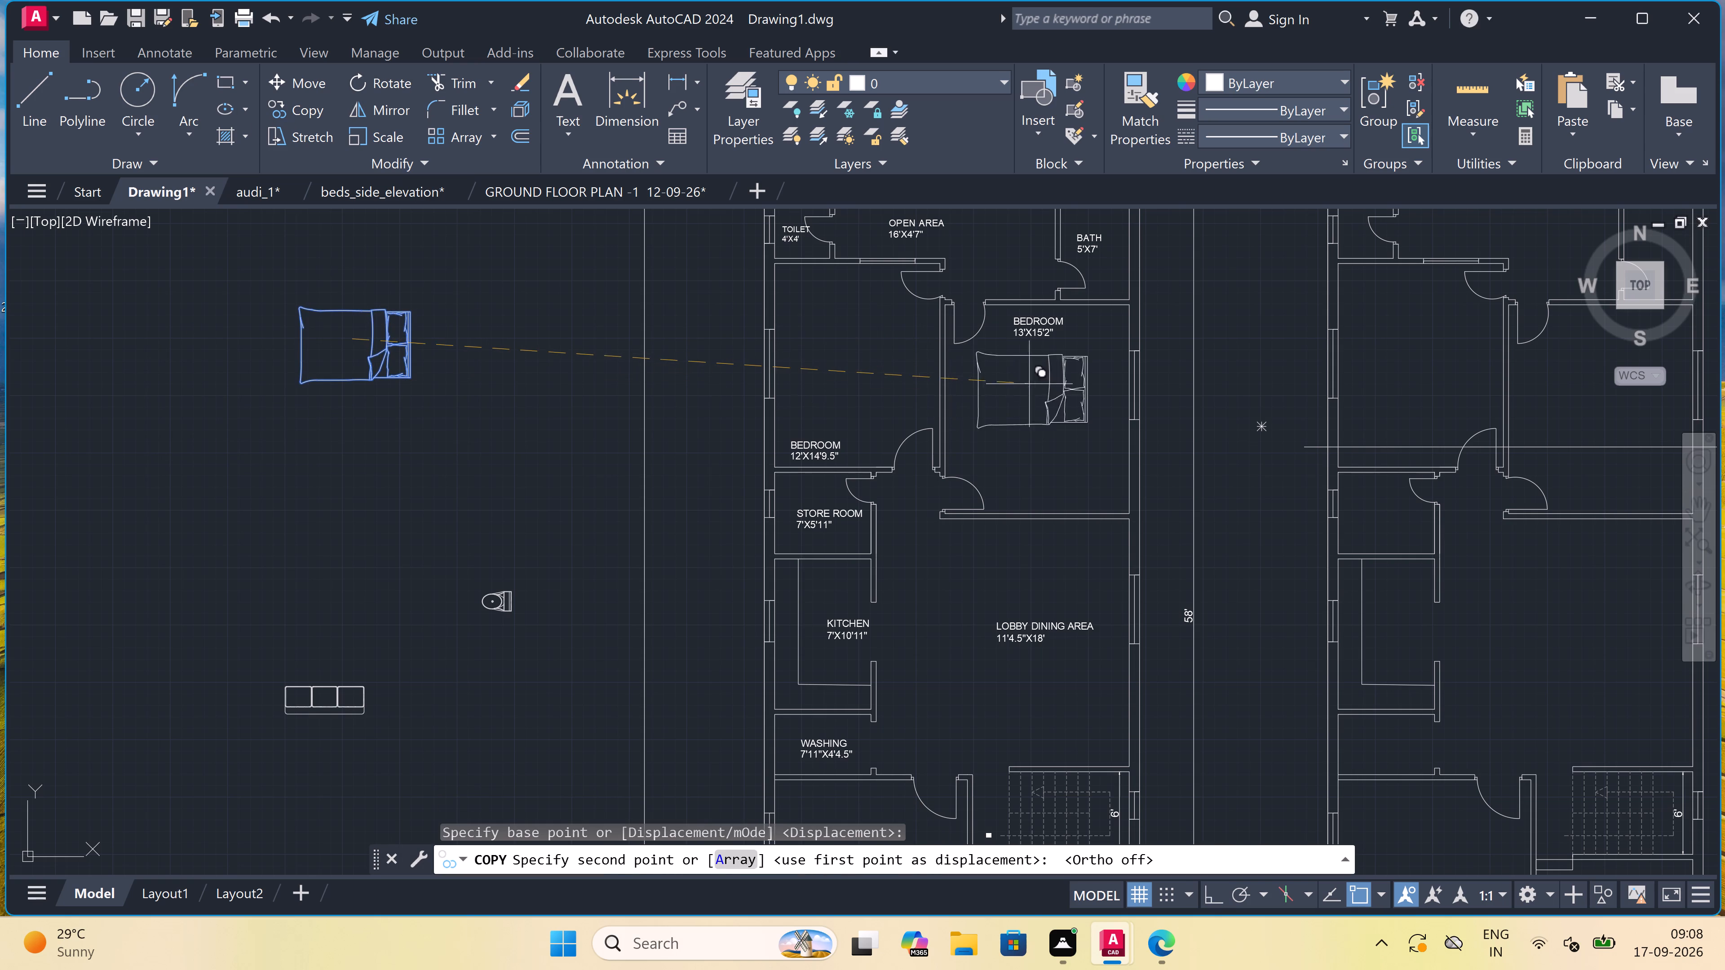
pyautogui.scroll(2, 1079, 385)
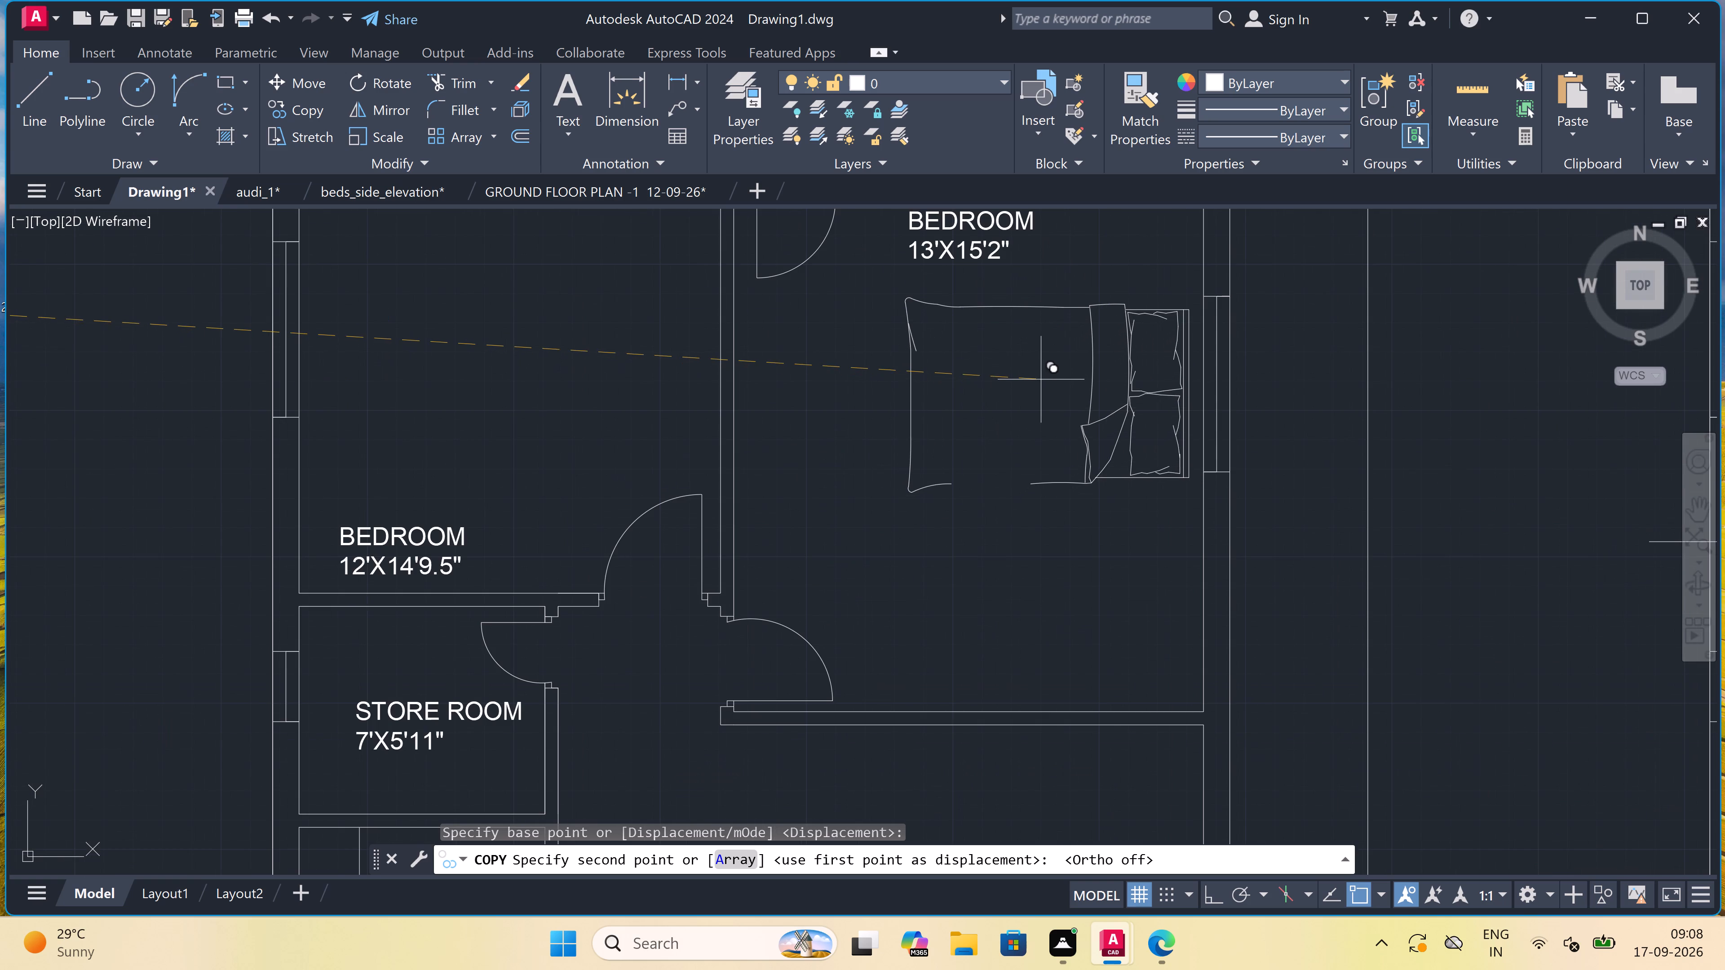
pyautogui.click(1042, 379)
pyautogui.press('Escape')
# Rotate the original double bed outside the sheet 180° about a point on the mattress, so the headboard faces left.
pyautogui.scroll(-2, 805, 376)
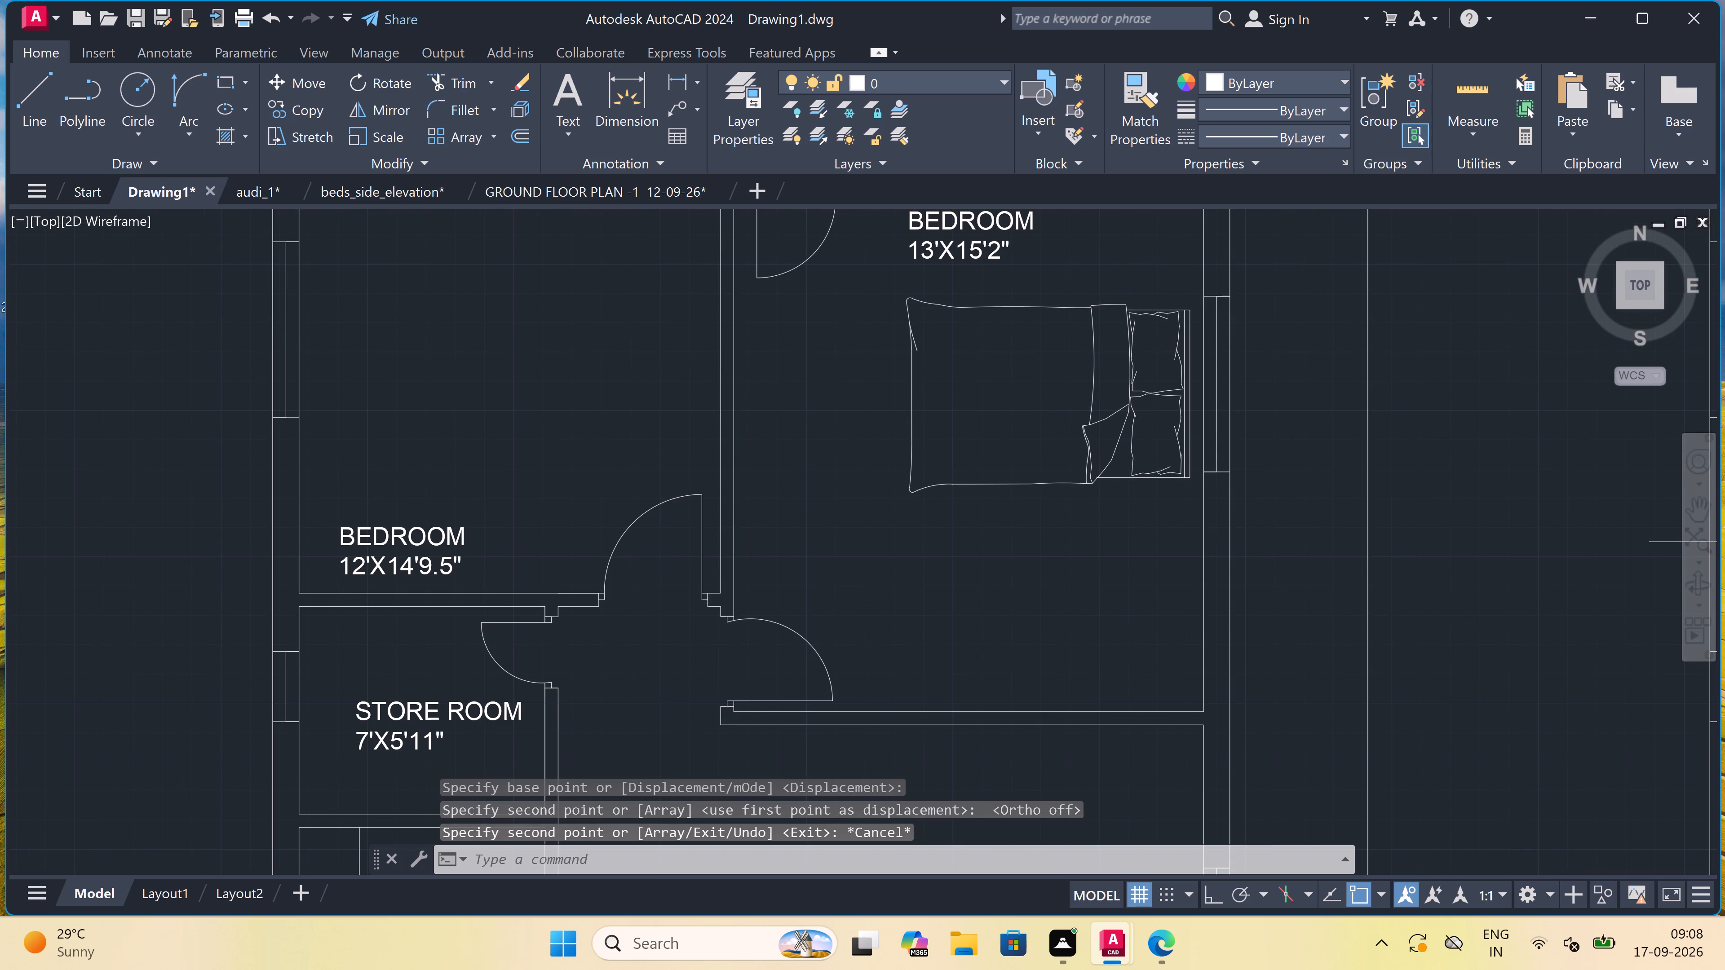
pyautogui.scroll(-2, 805, 376)
pyautogui.scroll(2, 562, 309)
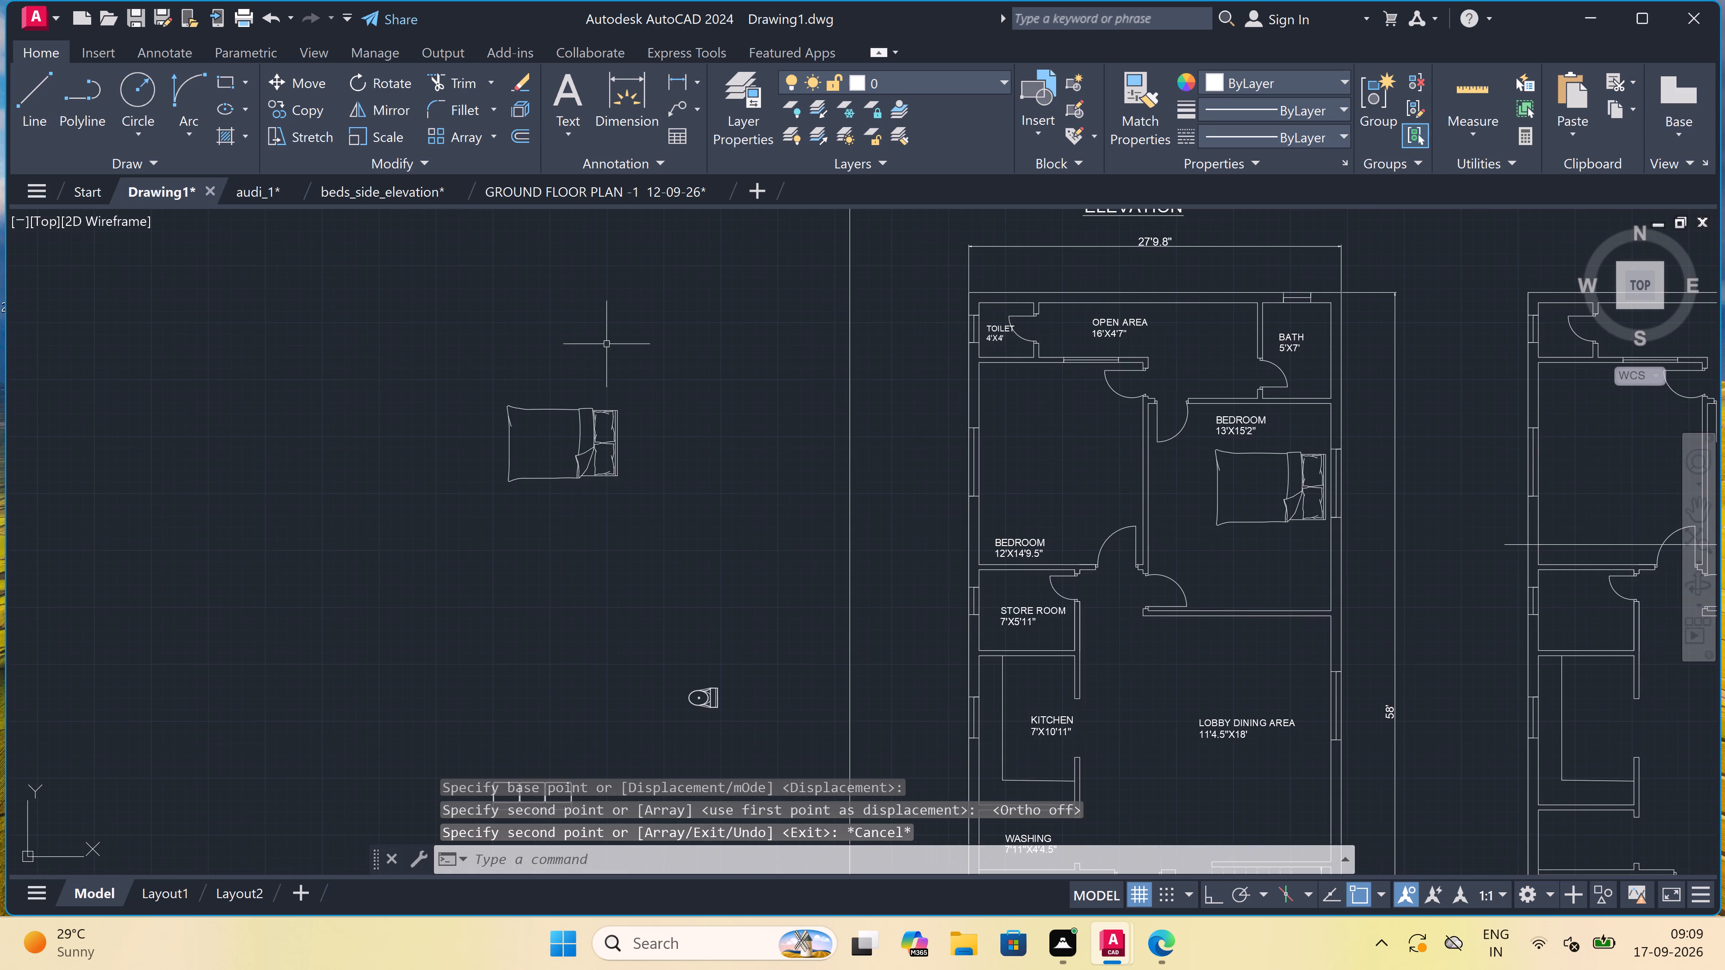
pyautogui.moveTo(630, 345); pyautogui.dragTo(628, 356)
pyautogui.click(354, 529)
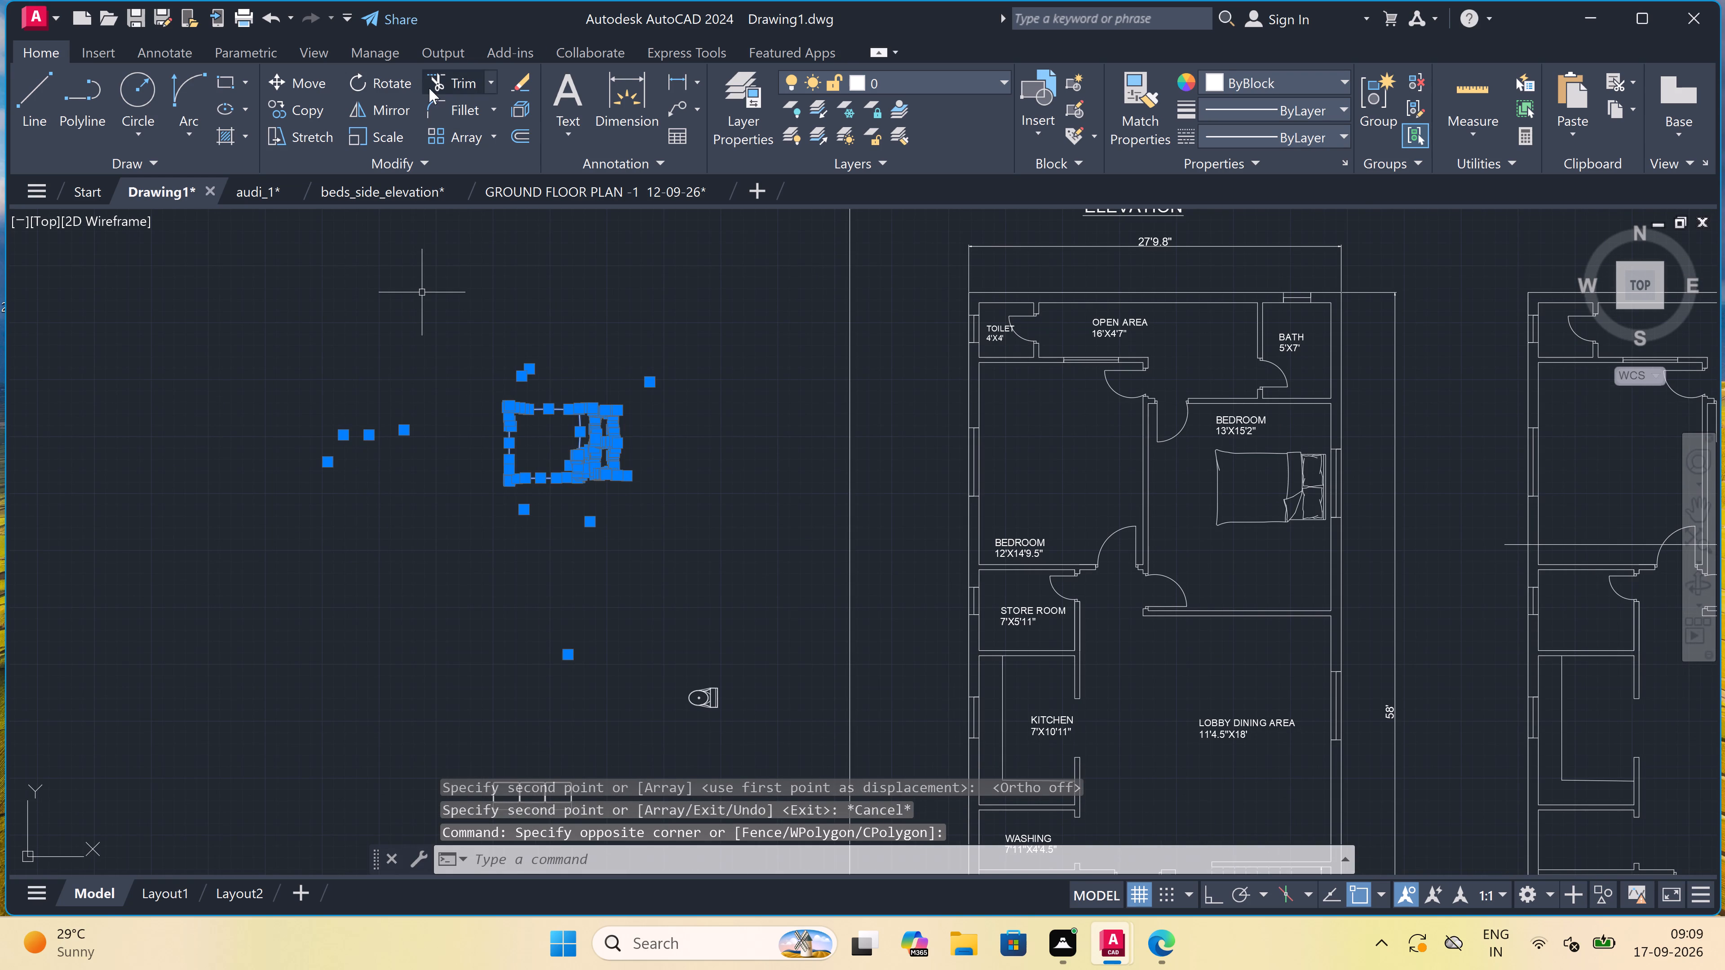
pyautogui.click(374, 80)
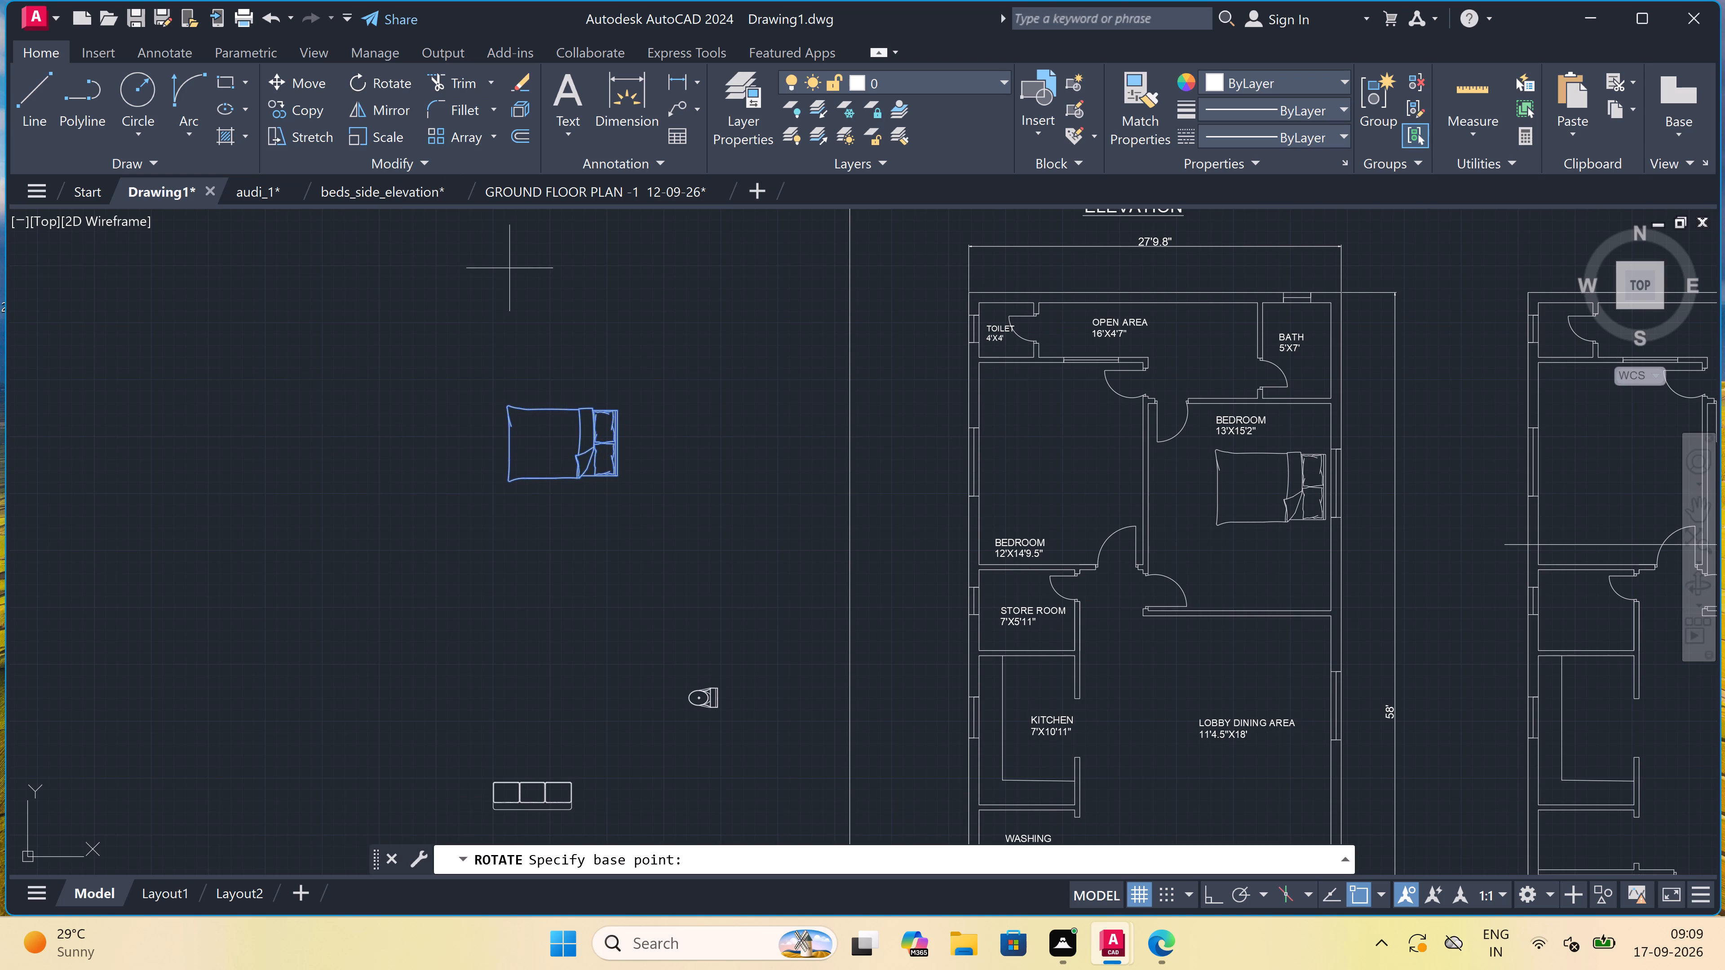
pyautogui.click(557, 435)
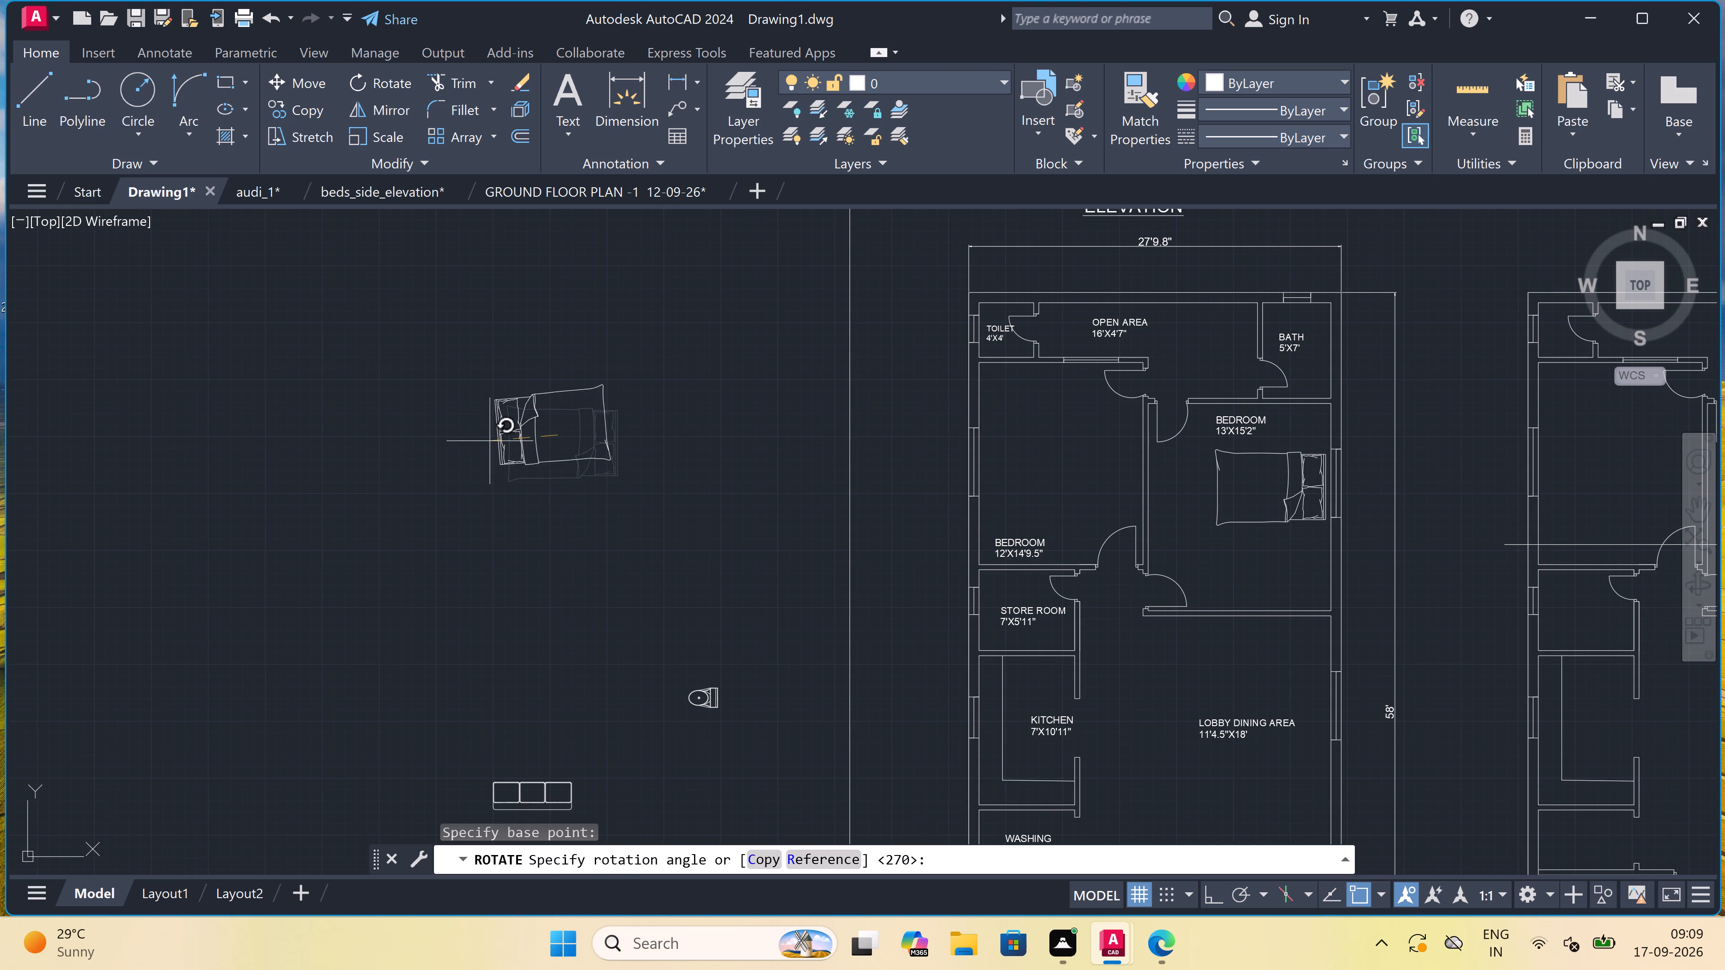
pyautogui.press('F8')
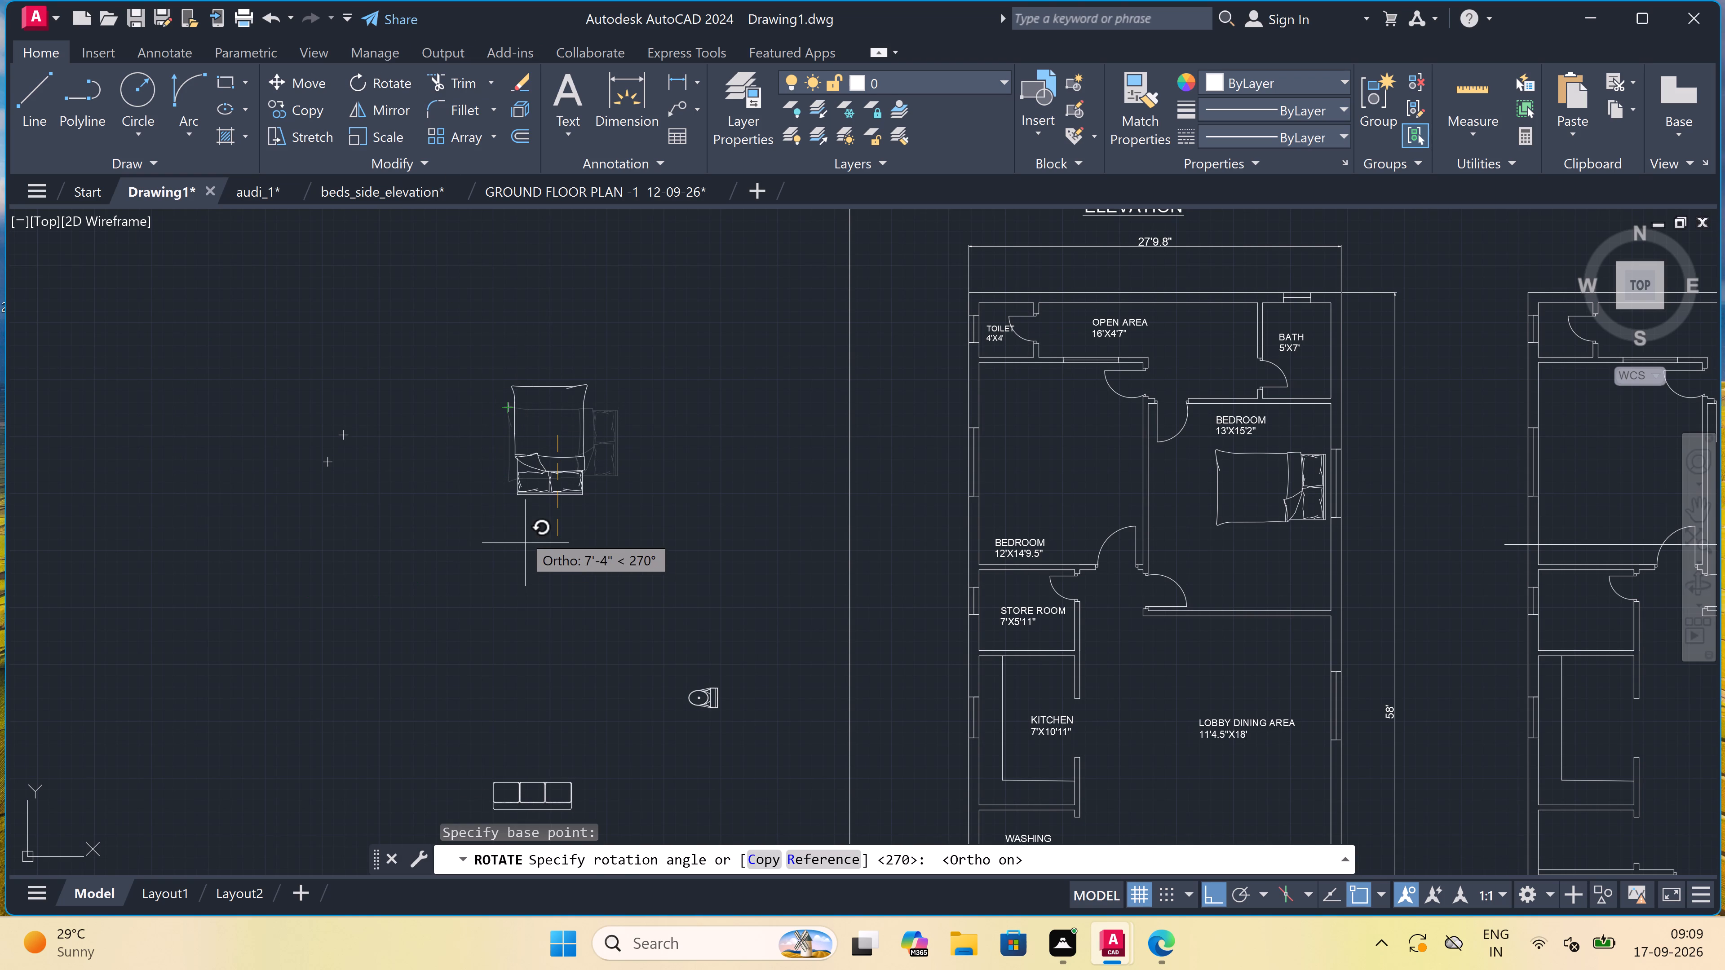
pyautogui.click(502, 375)
# Move the original double bed into the 12'X14'9.5" bedroom, with its headboard near the left wall's window.
pyautogui.moveTo(692, 369); pyautogui.dragTo(672, 383)
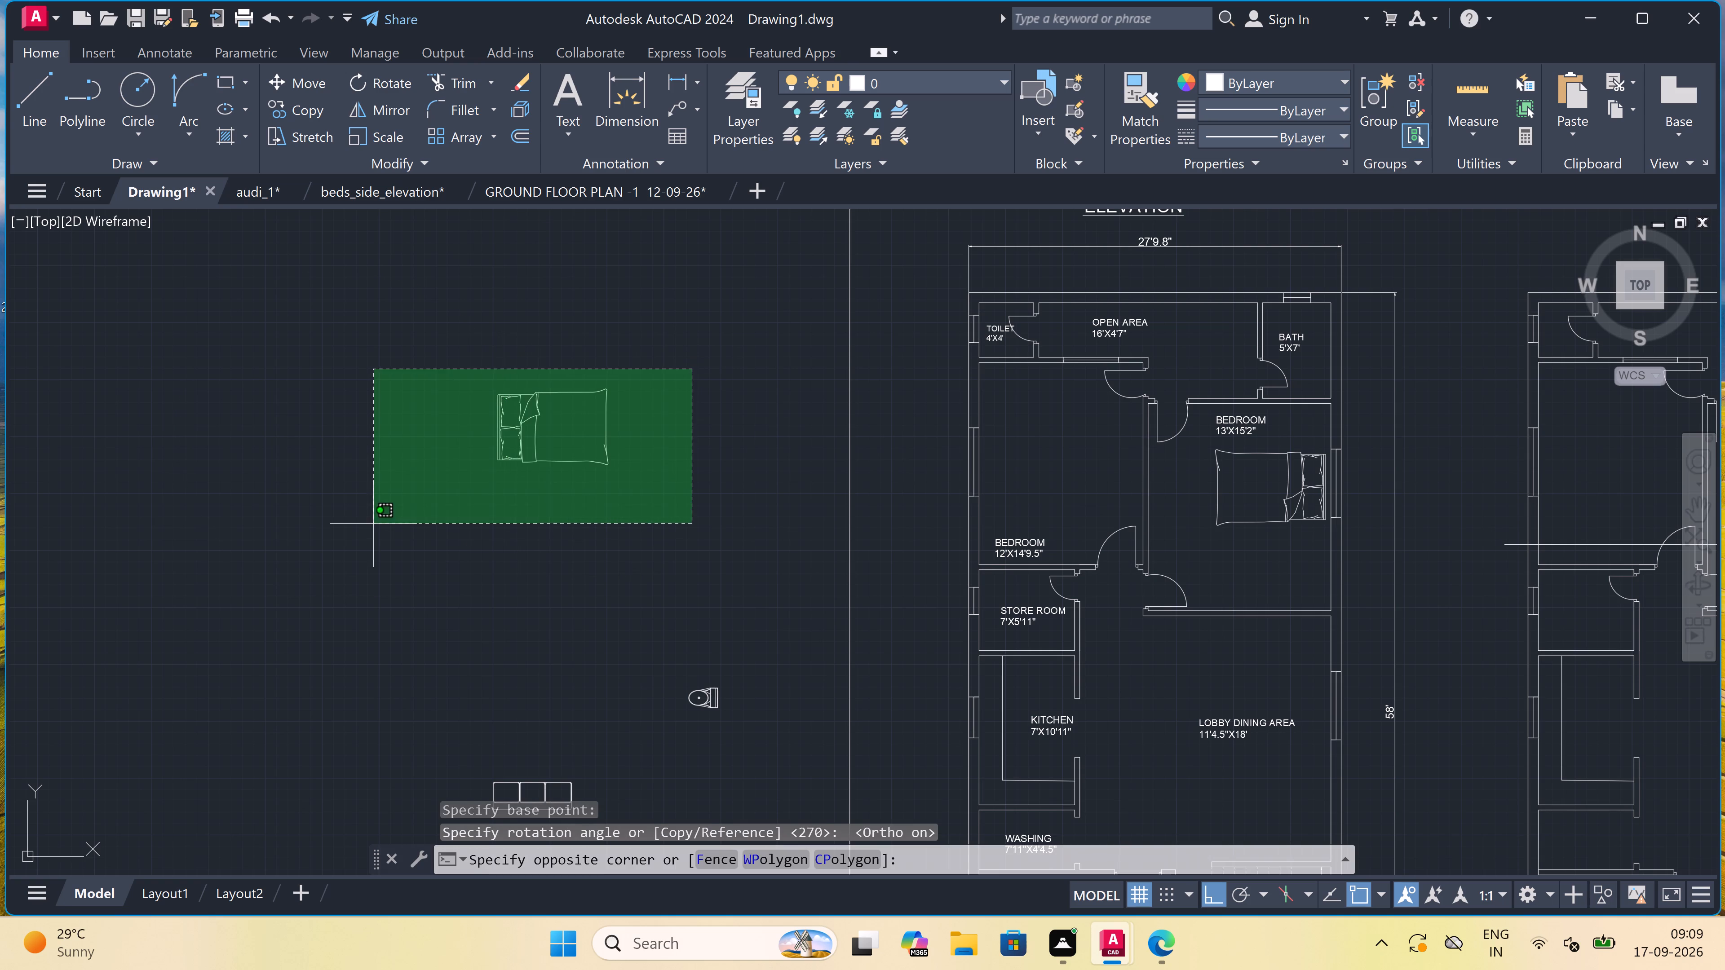
pyautogui.click(373, 524)
pyautogui.click(305, 84)
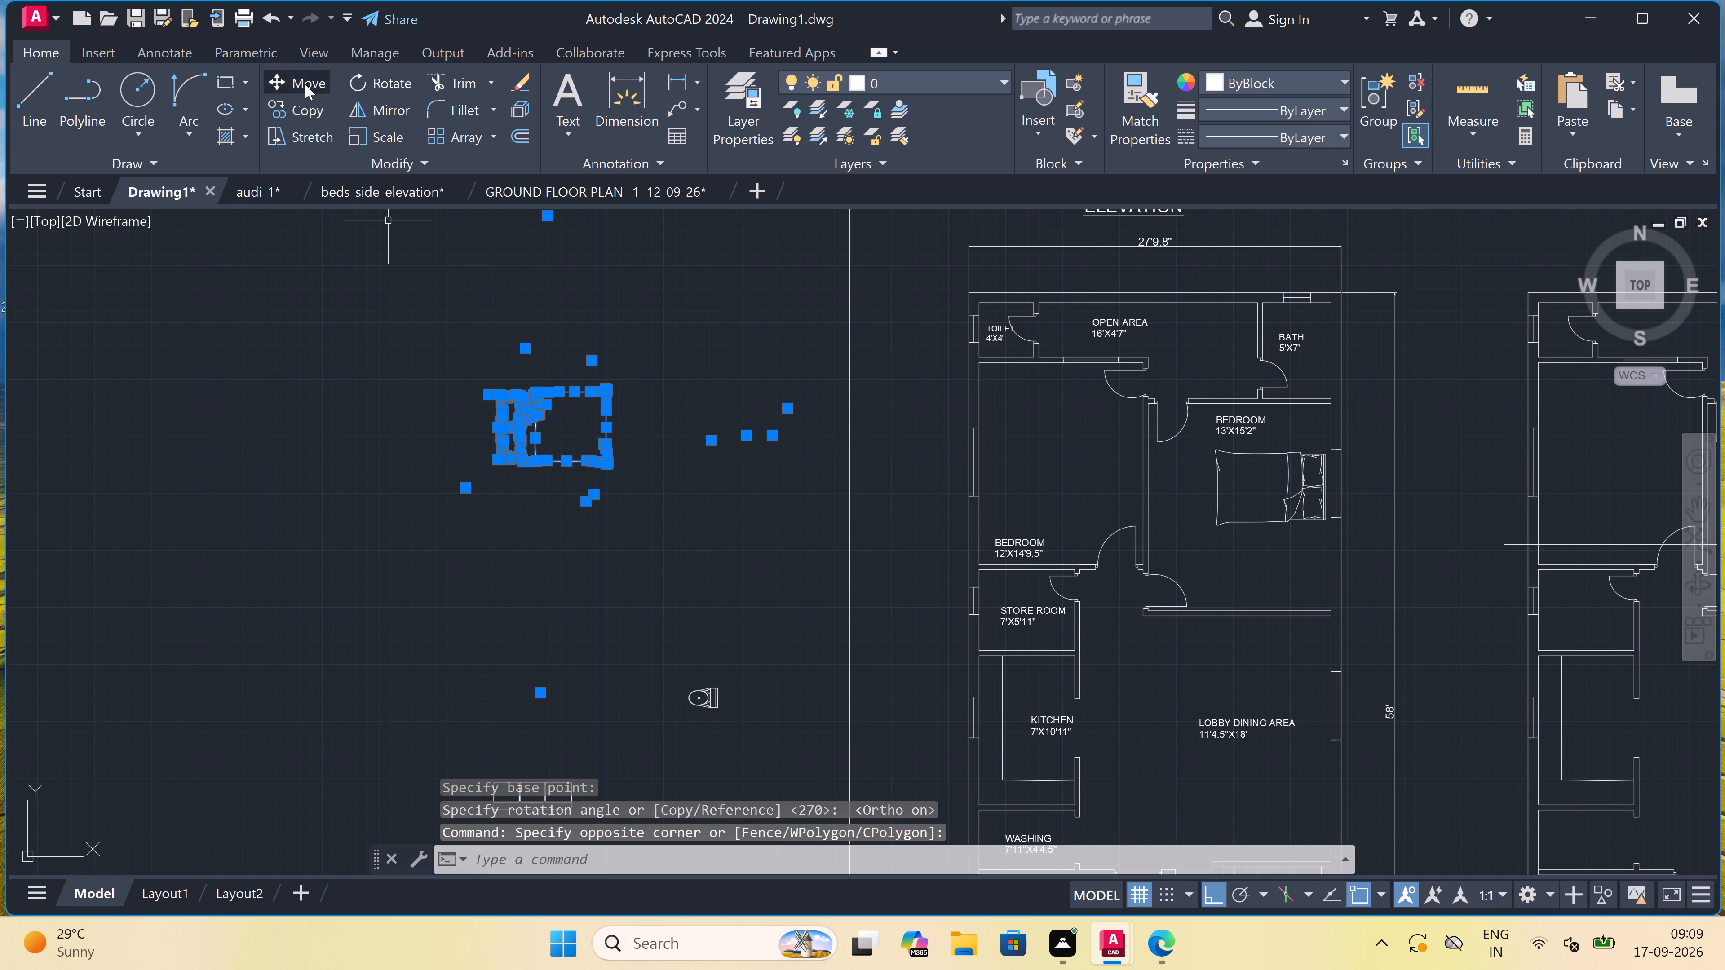
pyautogui.click(548, 430)
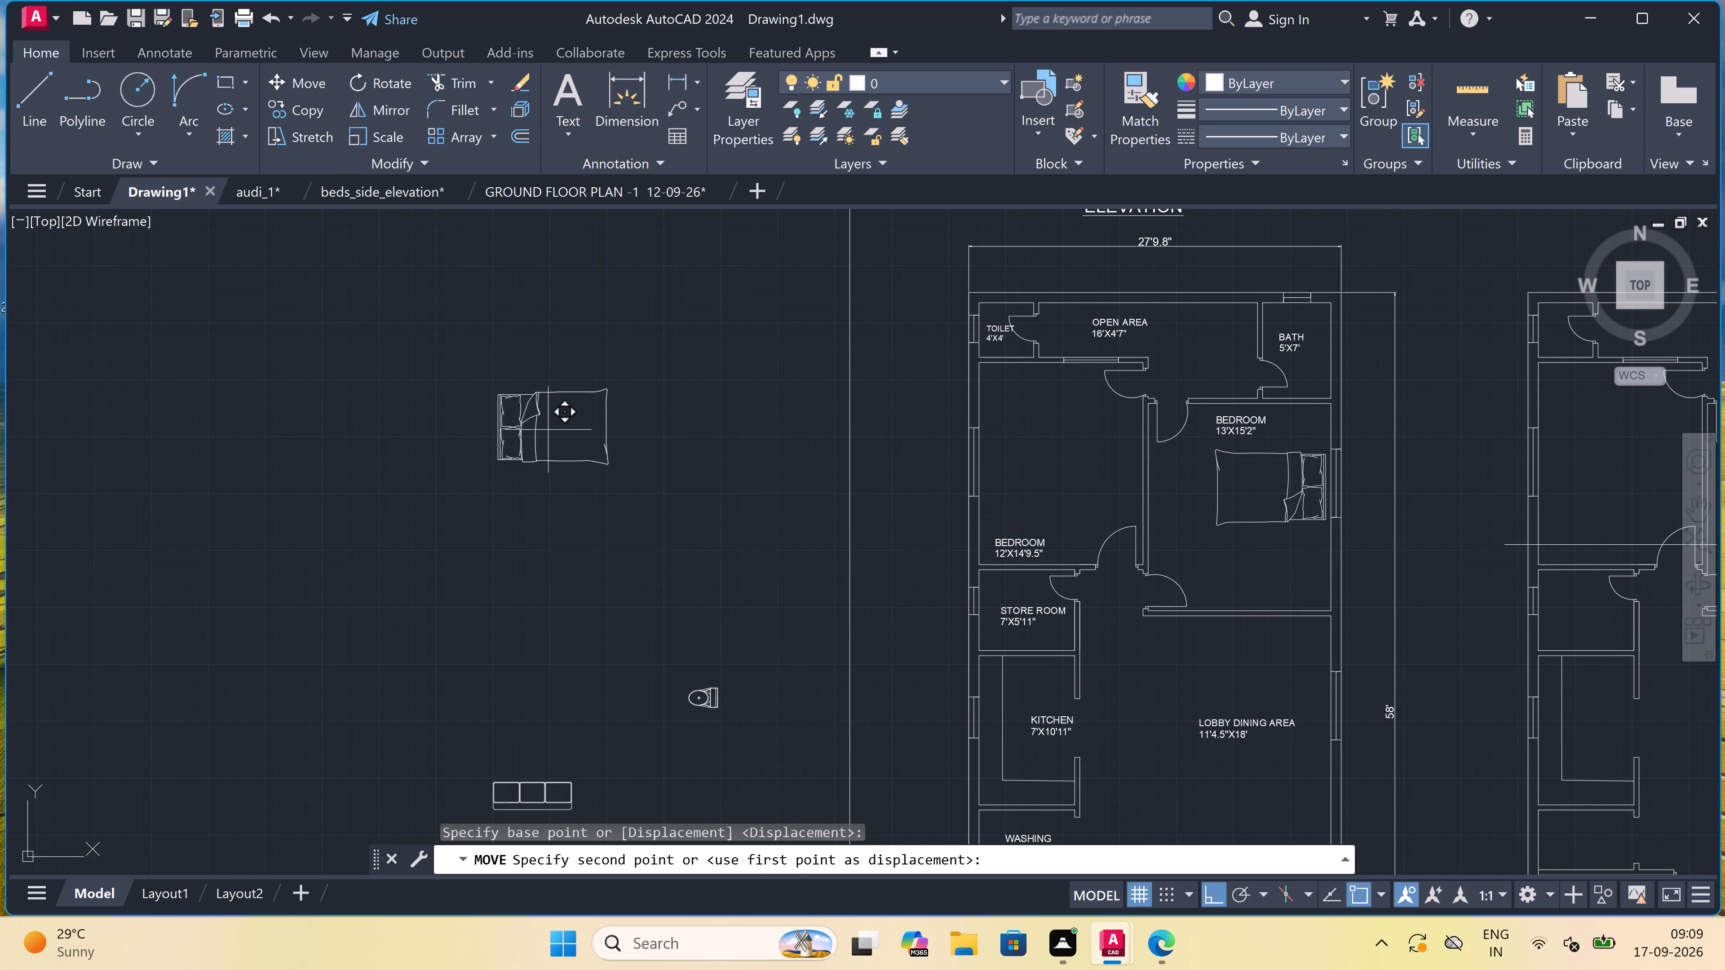
pyautogui.press('F8')
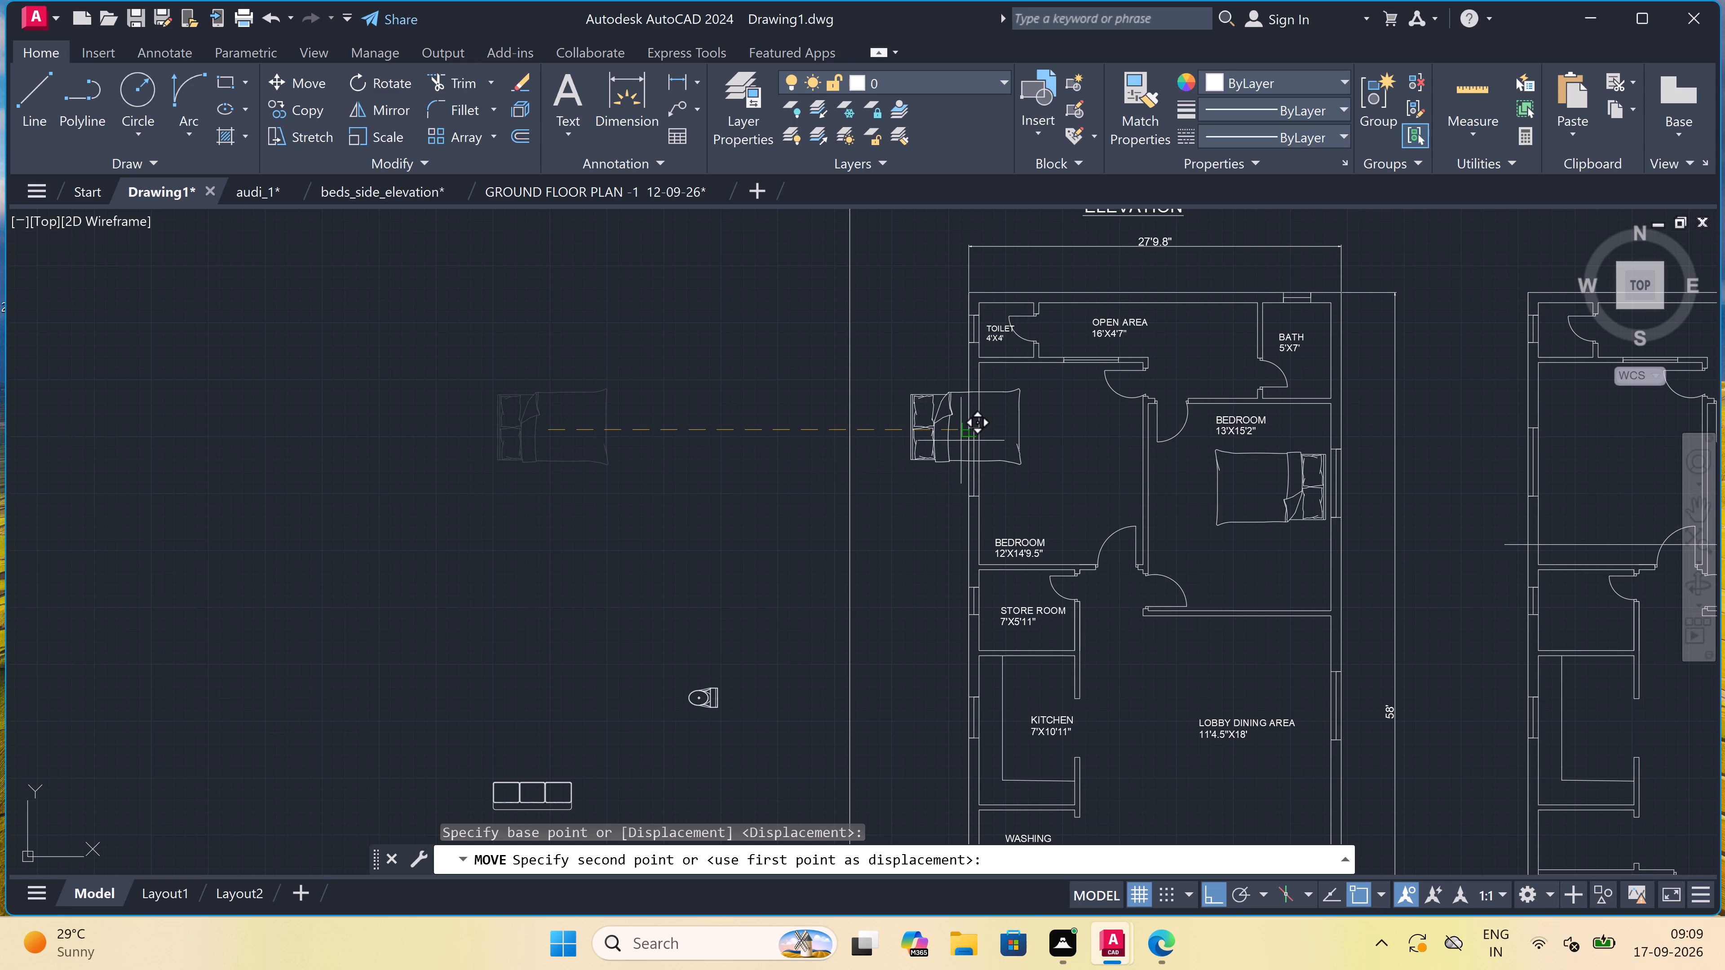
pyautogui.scroll(3, 1056, 439)
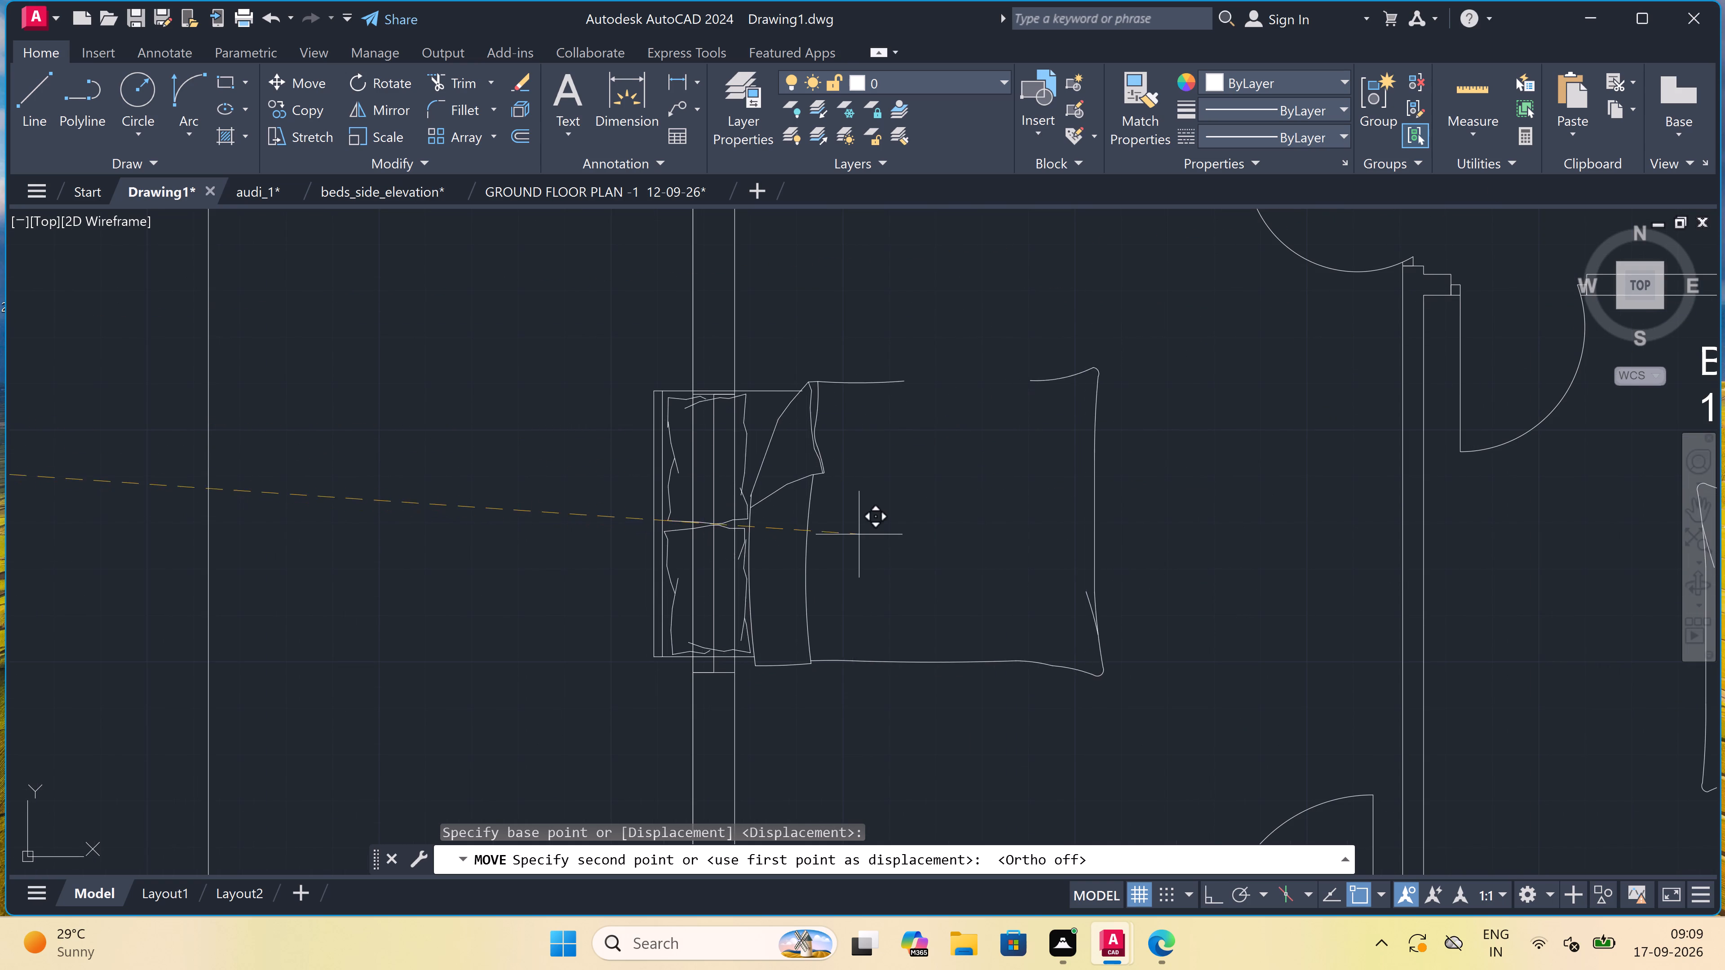
pyautogui.click(0, 0)
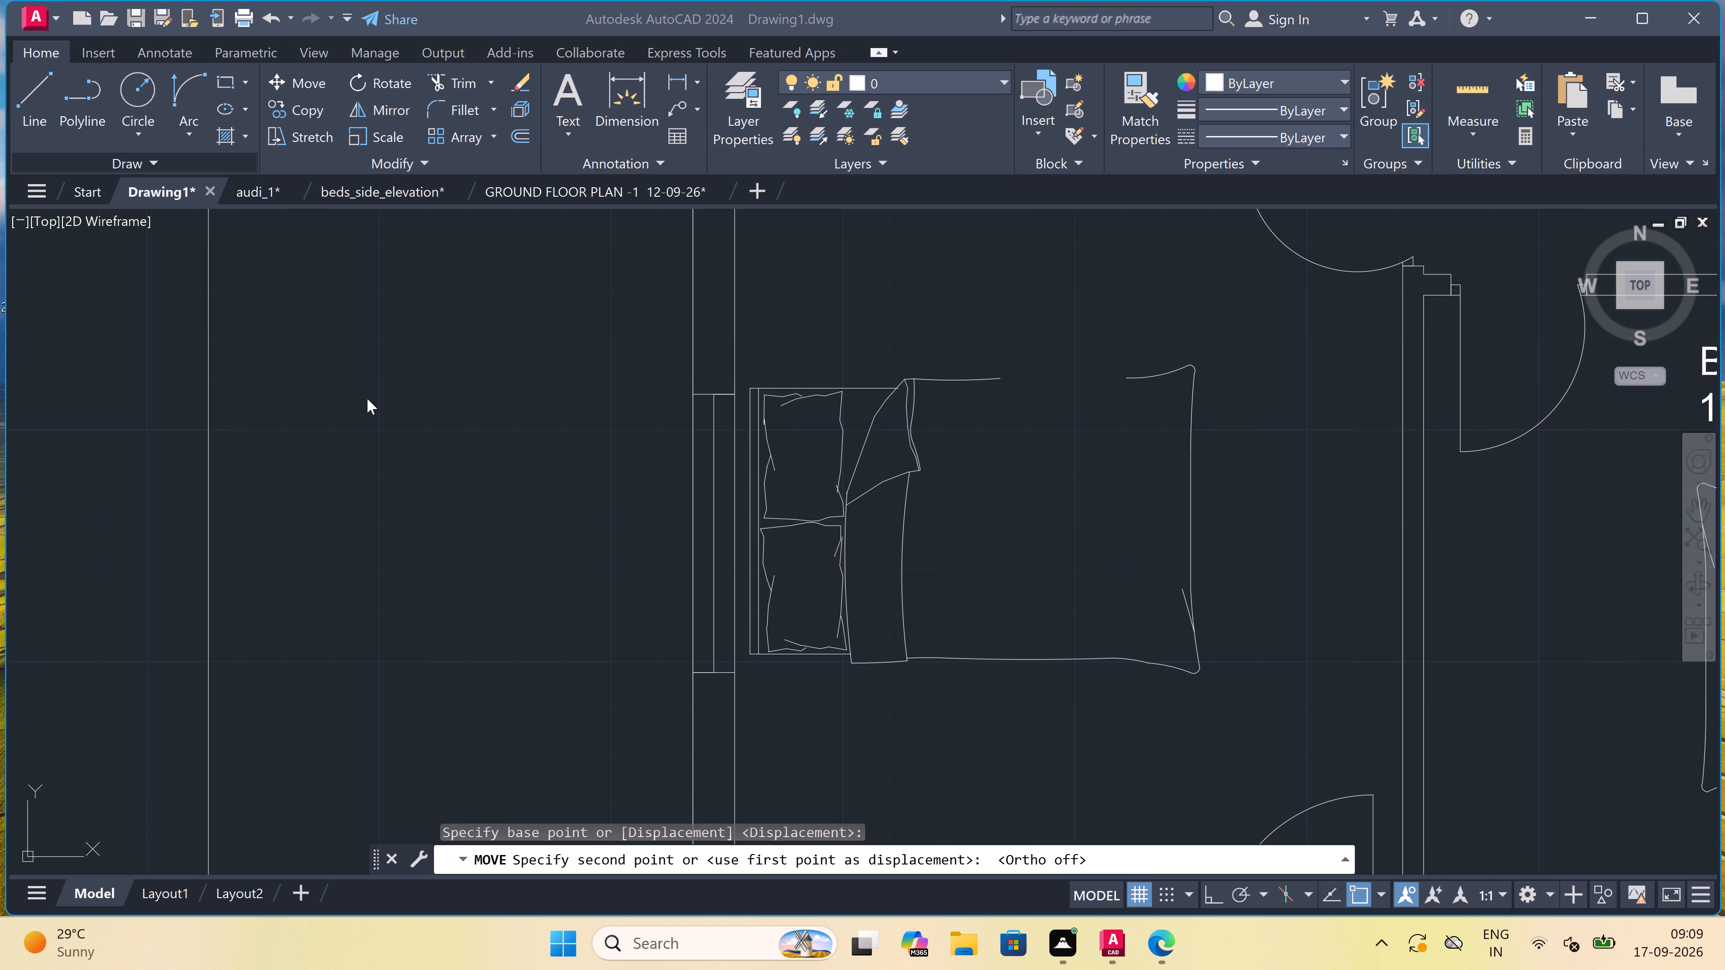
pyautogui.scroll(-5, 421, 354)
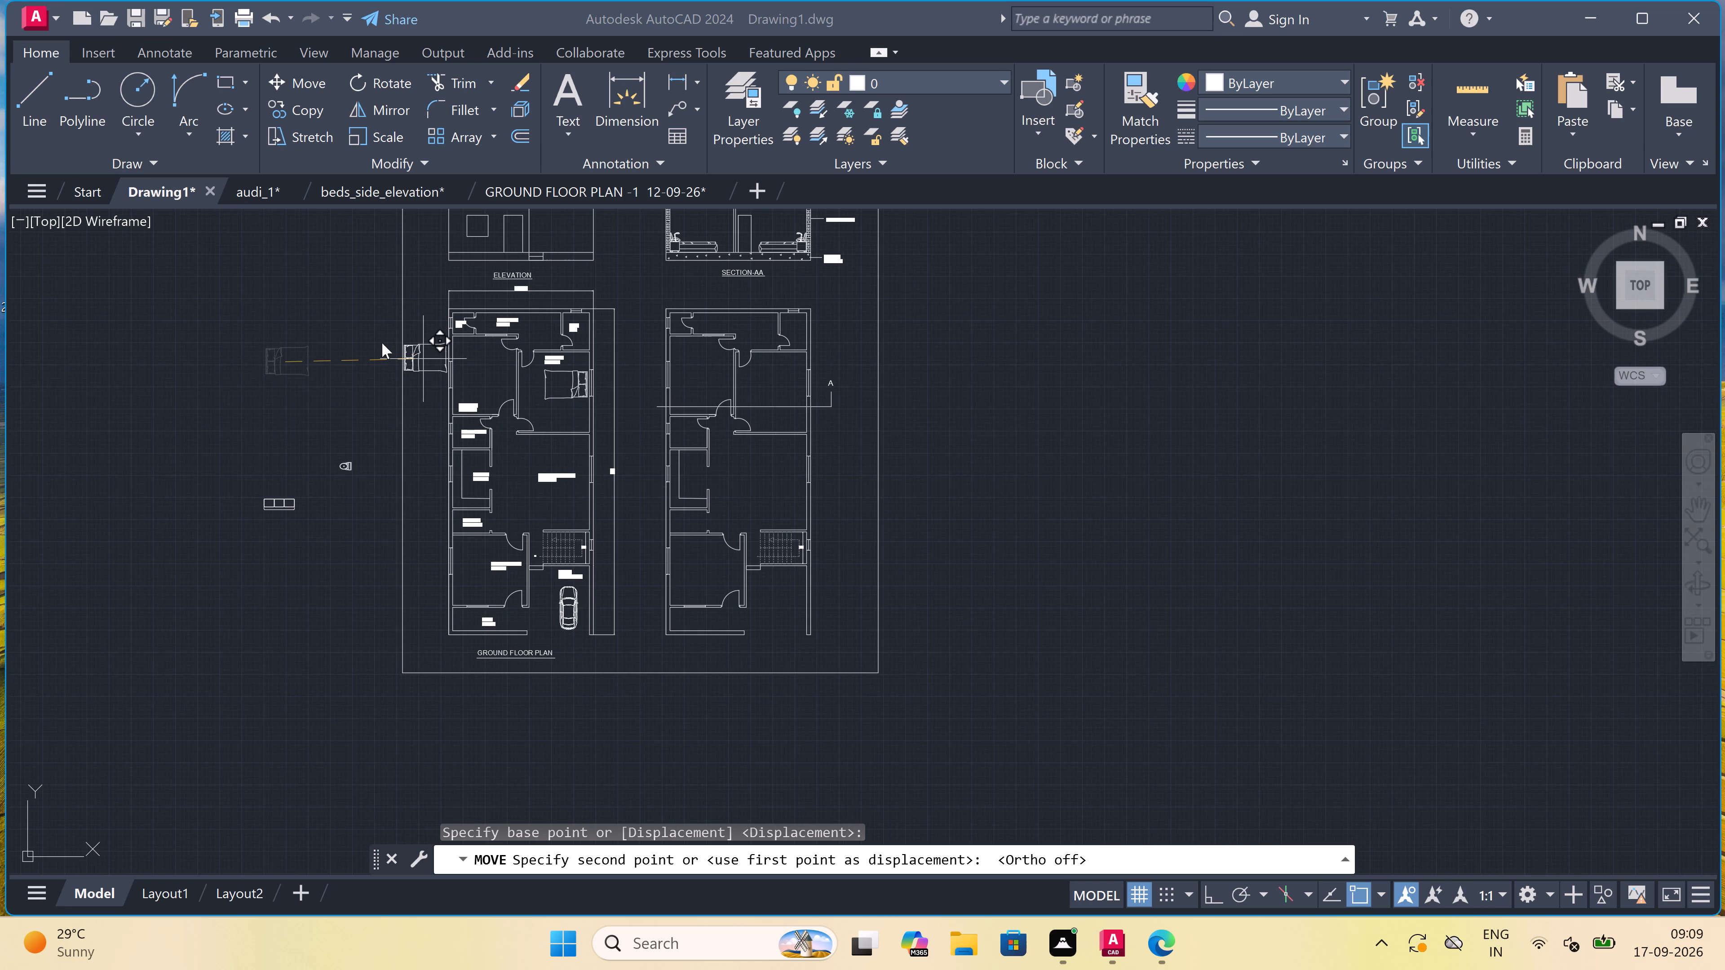
pyautogui.press('Escape')
pyautogui.press('Escape')
pyautogui.click(331, 336)
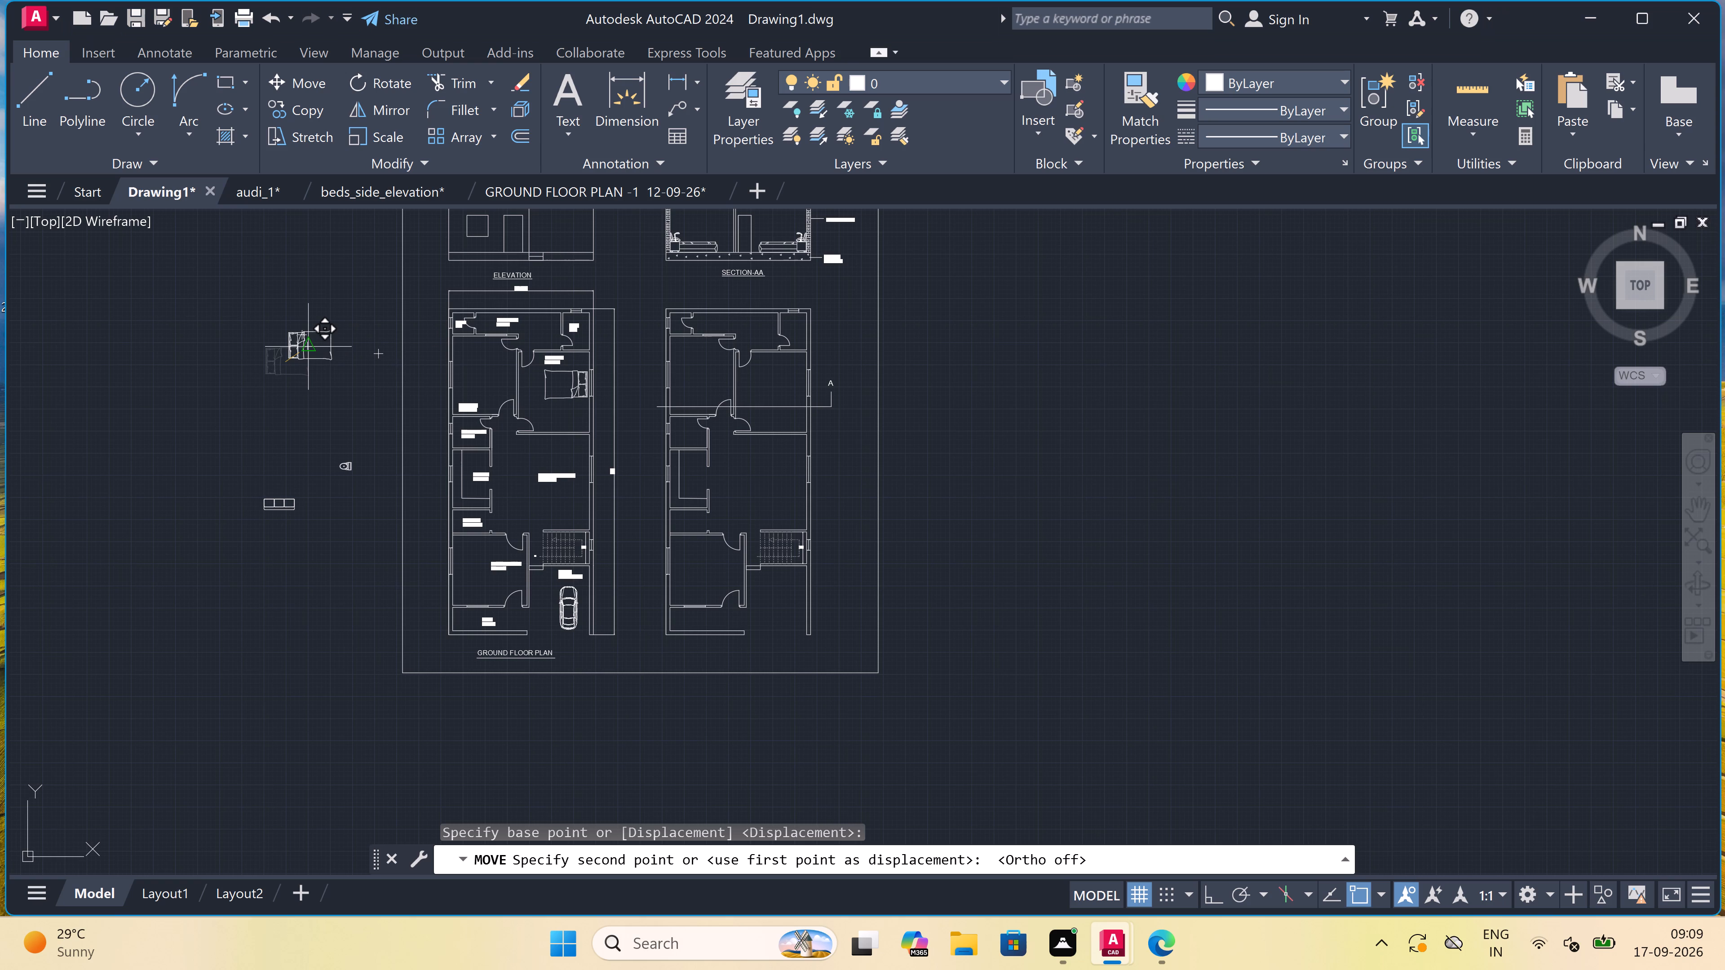
pyautogui.scroll(3, 484, 381)
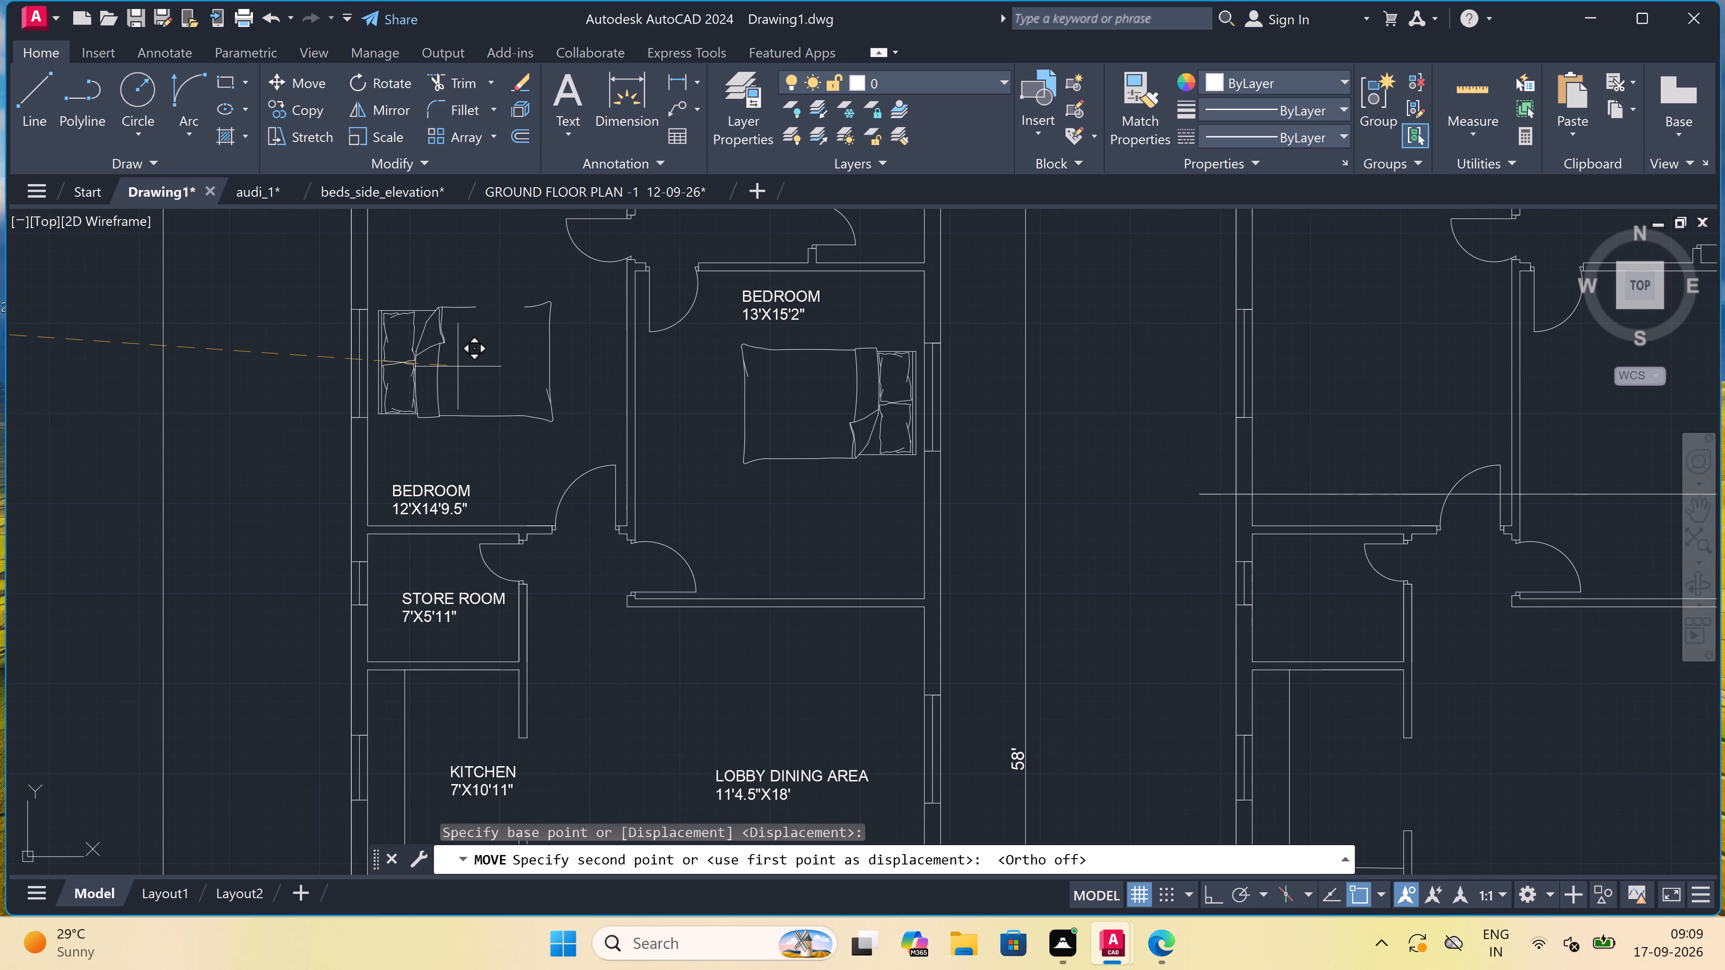
pyautogui.click(458, 366)
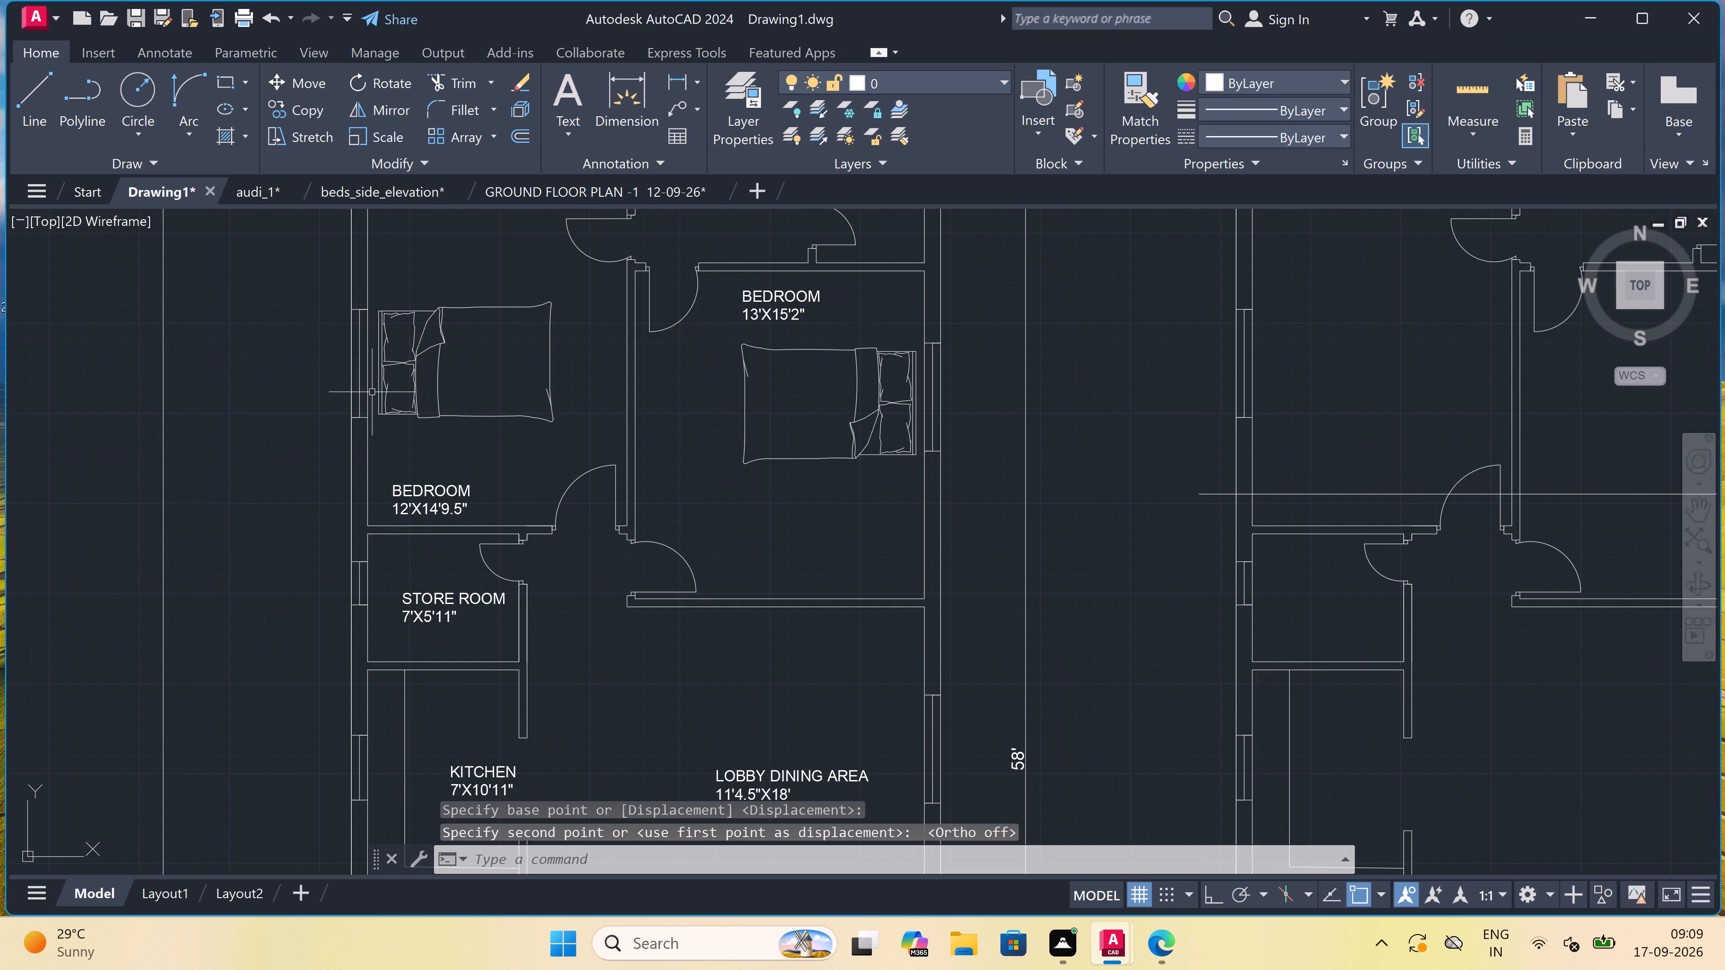
# Move the TOILET 4'X4' label straight down within its room, close to the bottom wall, and clear the selection.
pyautogui.scroll(-3, 512, 376)
pyautogui.scroll(2, 318, 419)
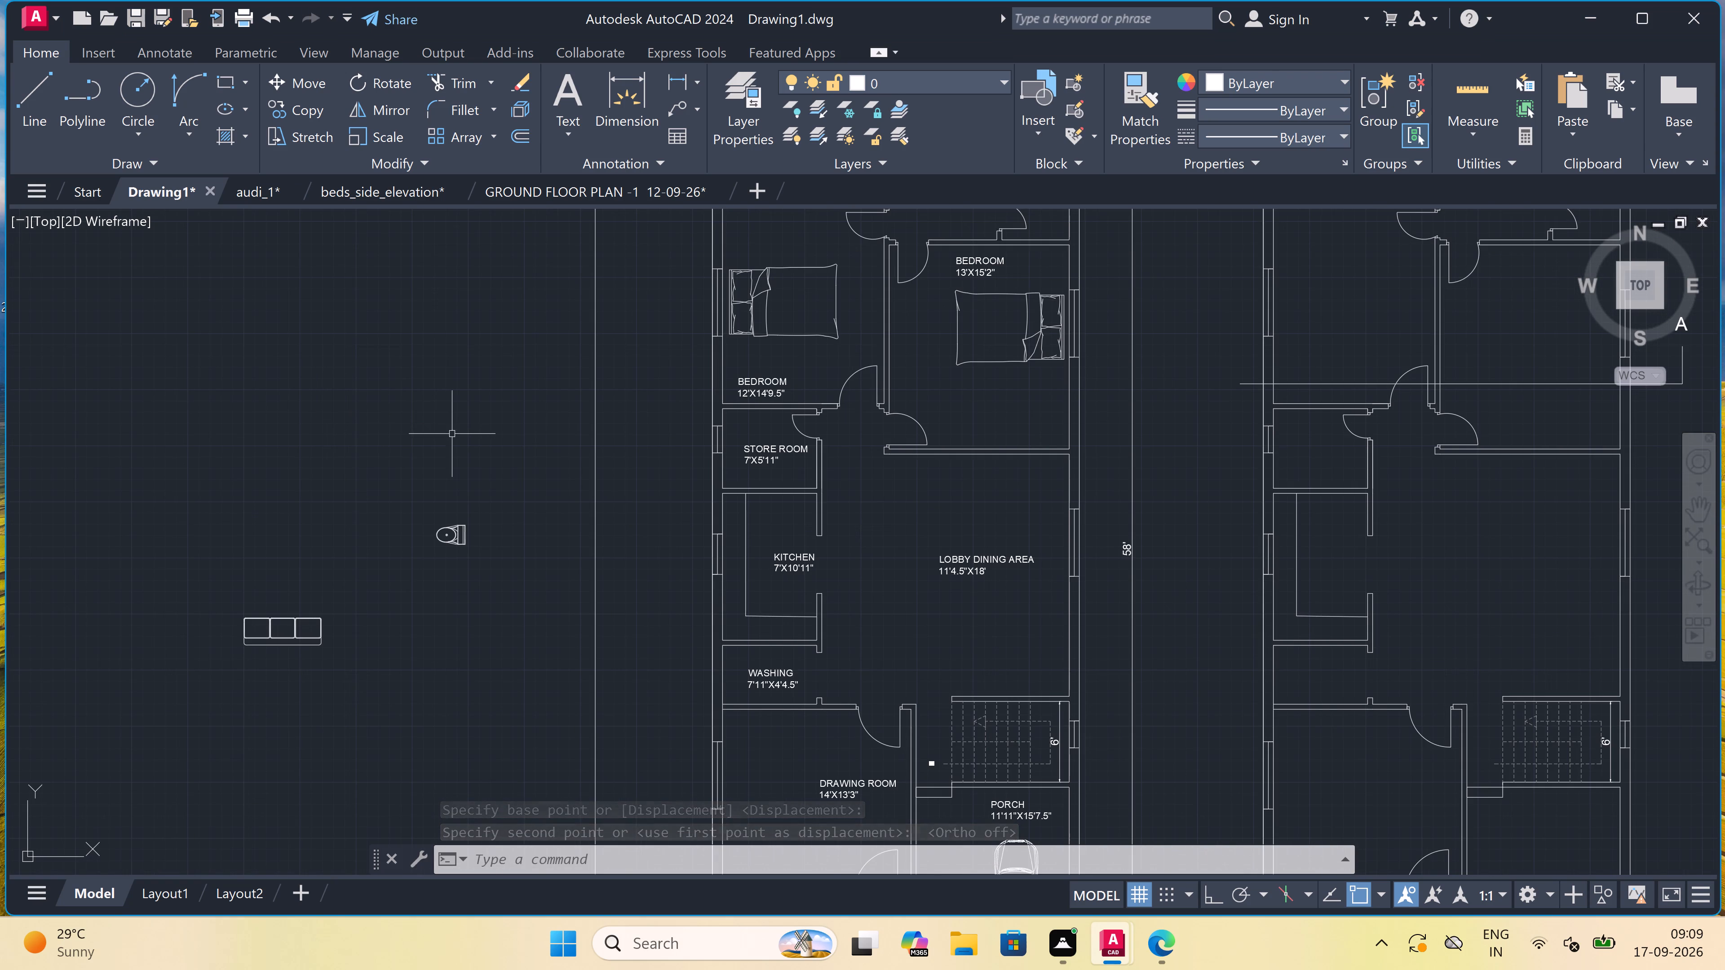
pyautogui.click(498, 484)
pyautogui.moveTo(390, 550); pyautogui.dragTo(394, 545)
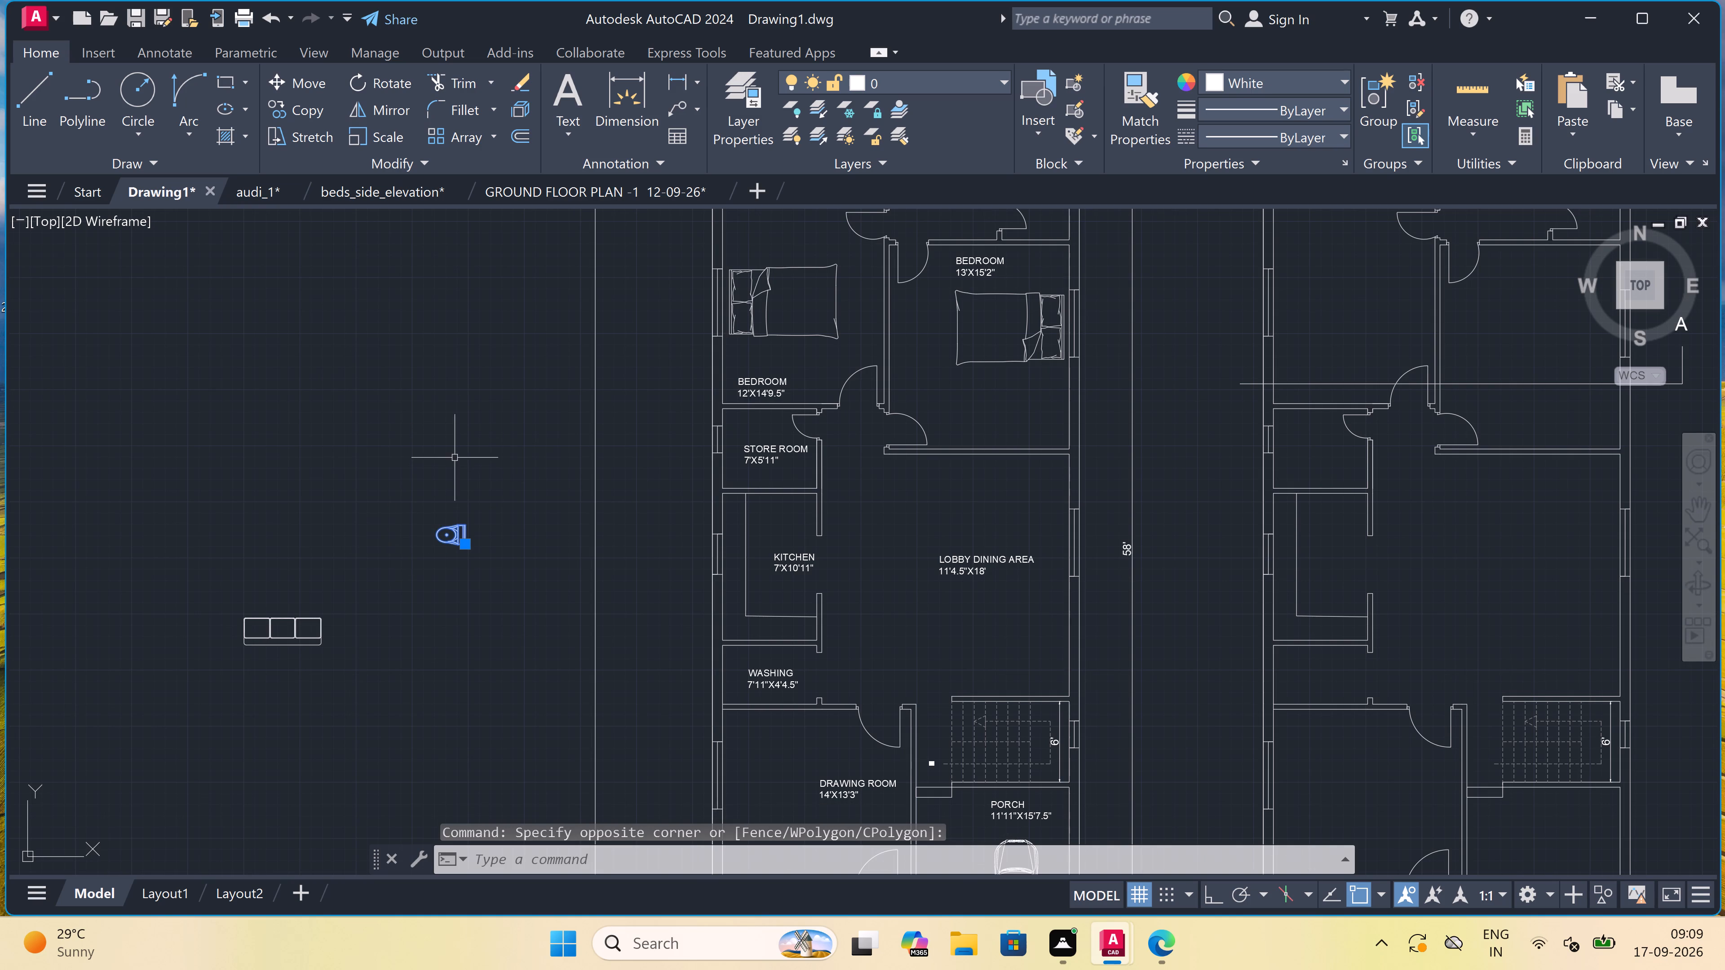
pyautogui.scroll(-1, 457, 446)
pyautogui.scroll(1, 464, 434)
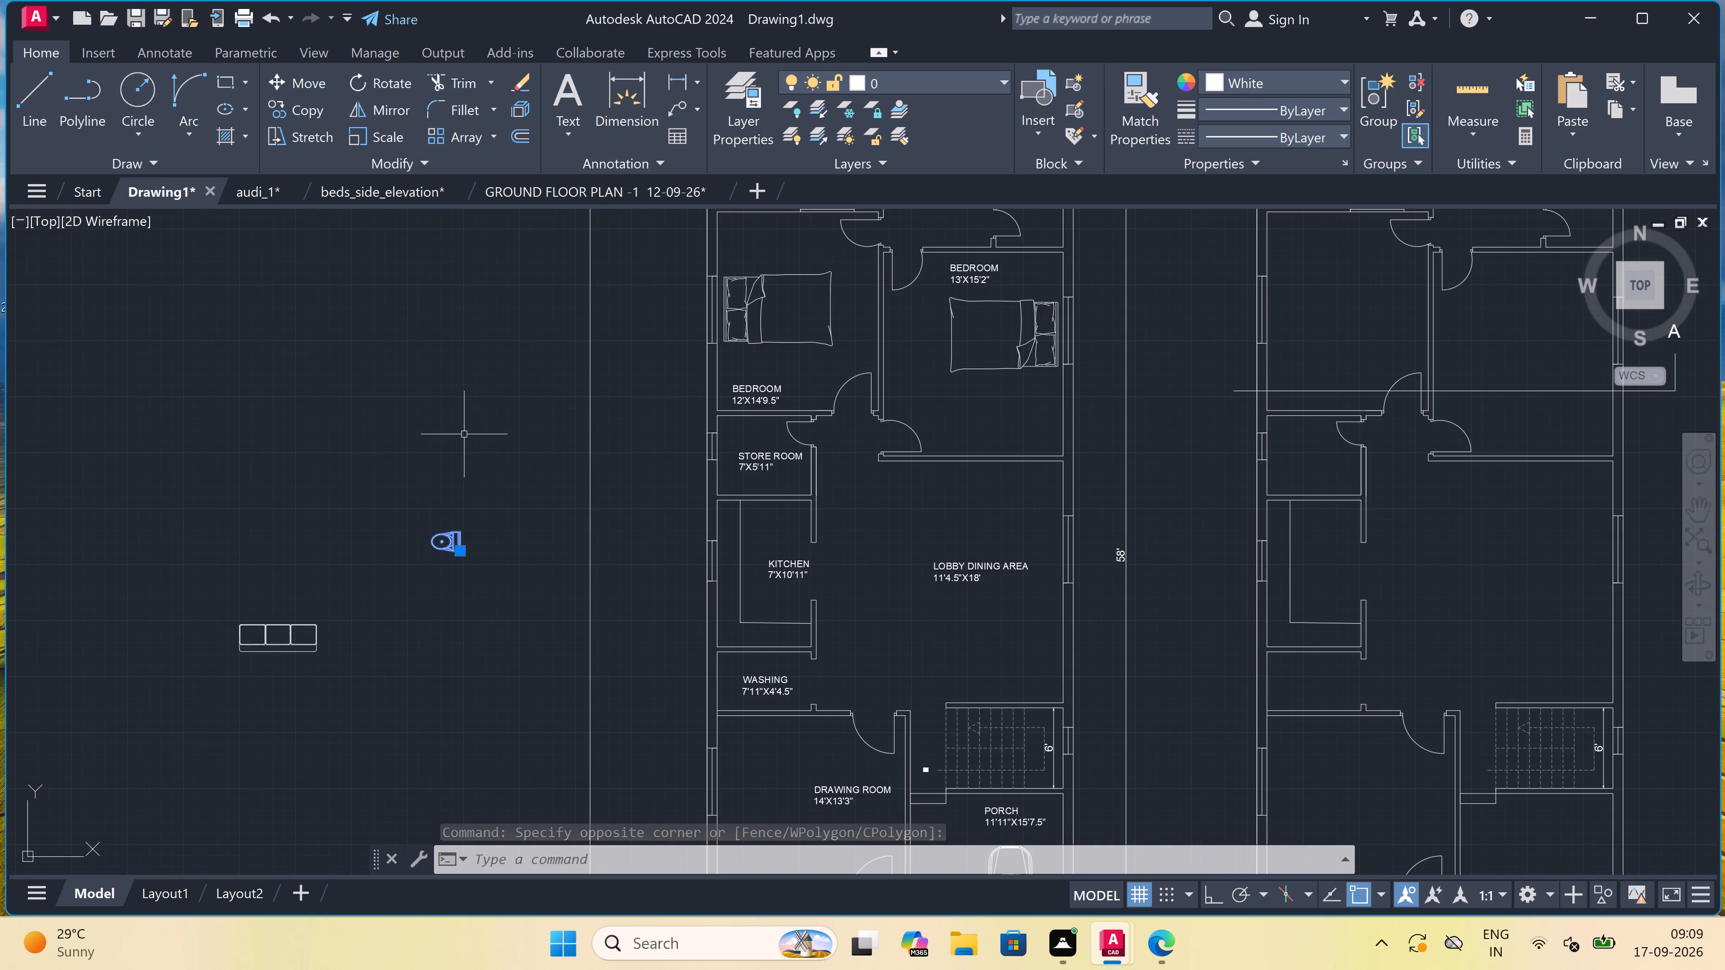
pyautogui.scroll(-1, 681, 707)
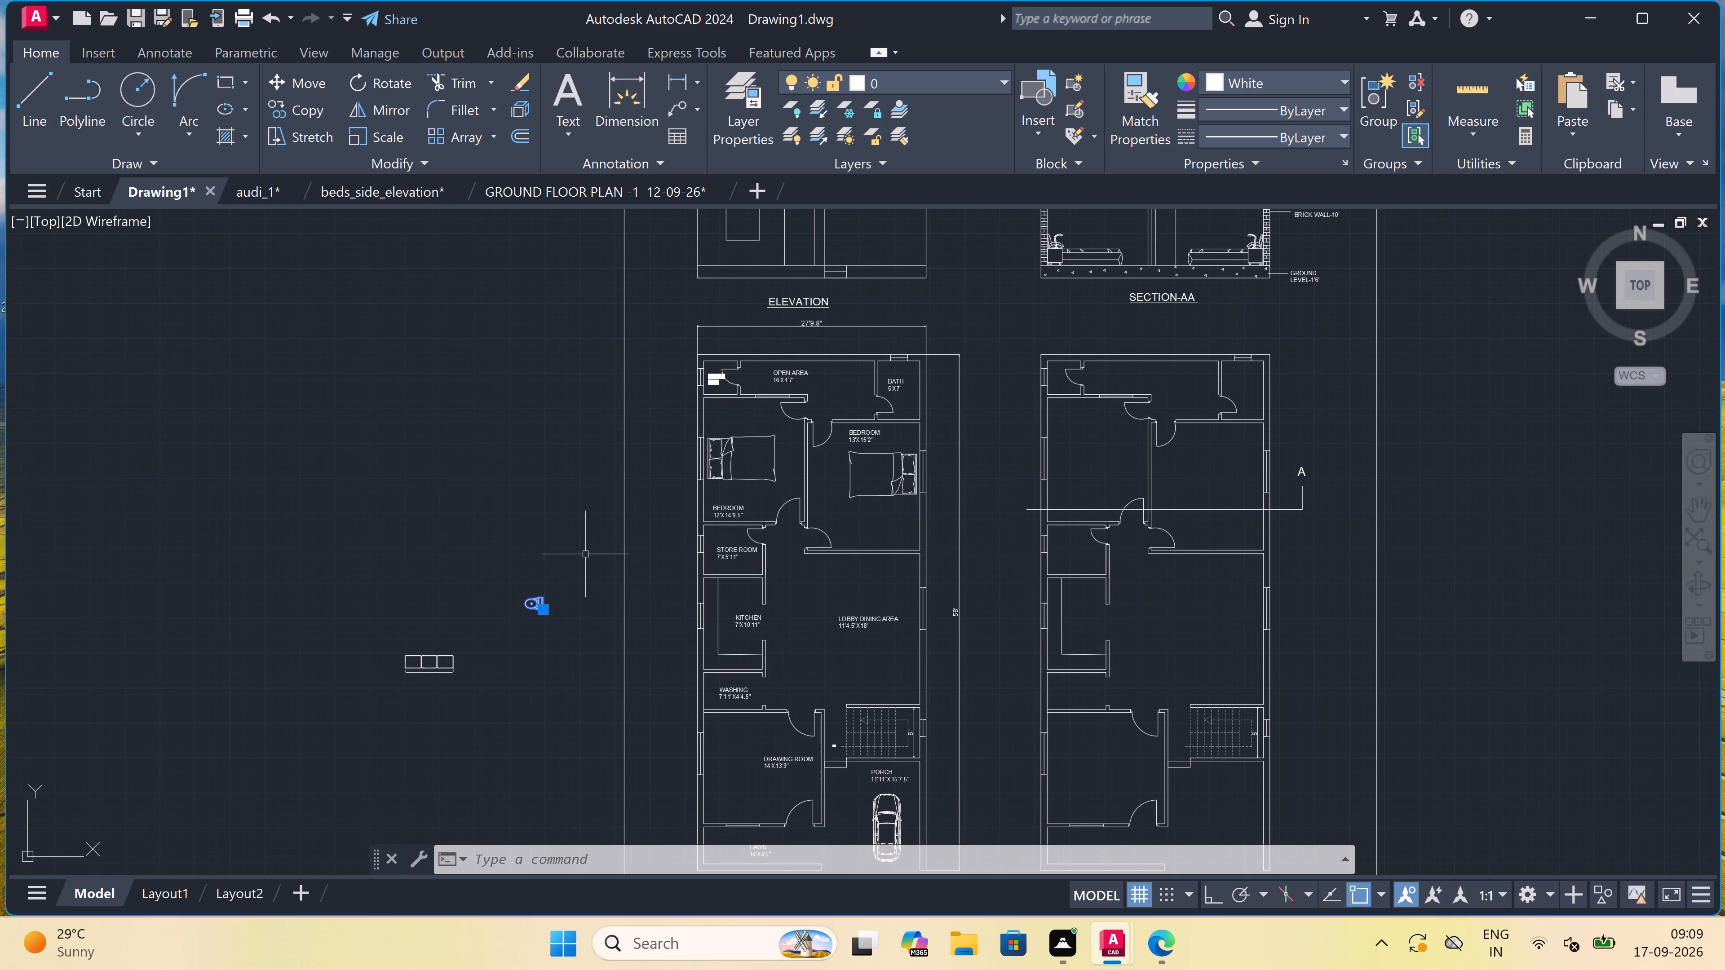
pyautogui.scroll(3, 748, 358)
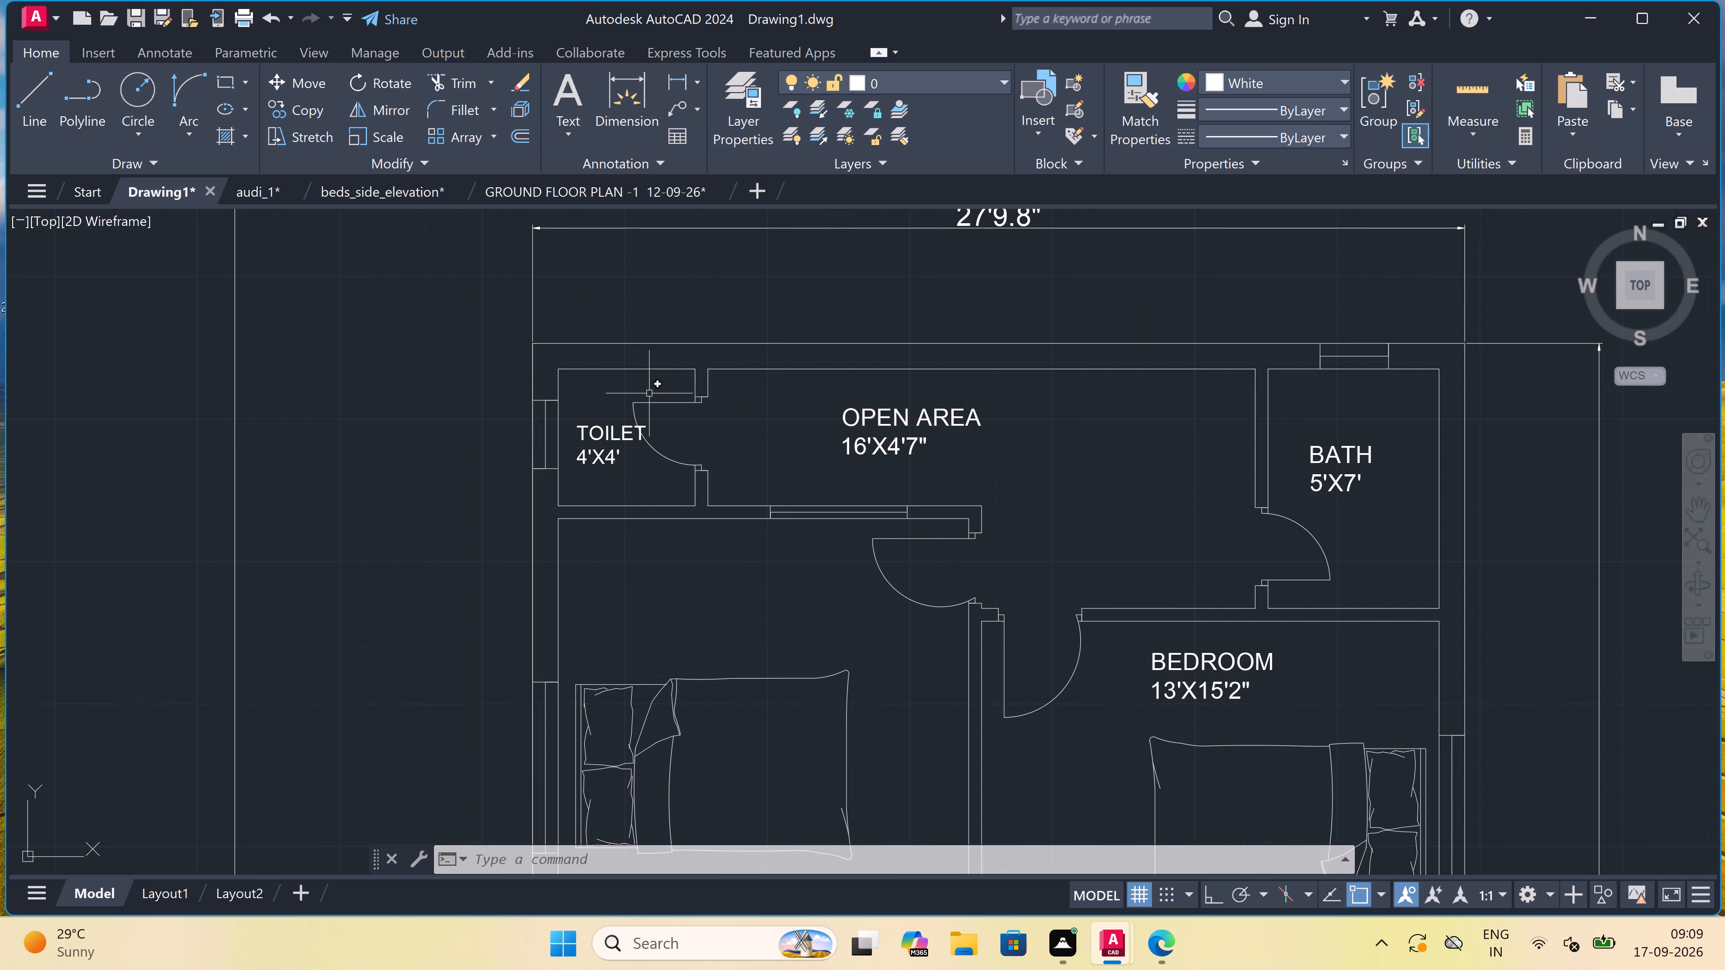
pyautogui.click(595, 428)
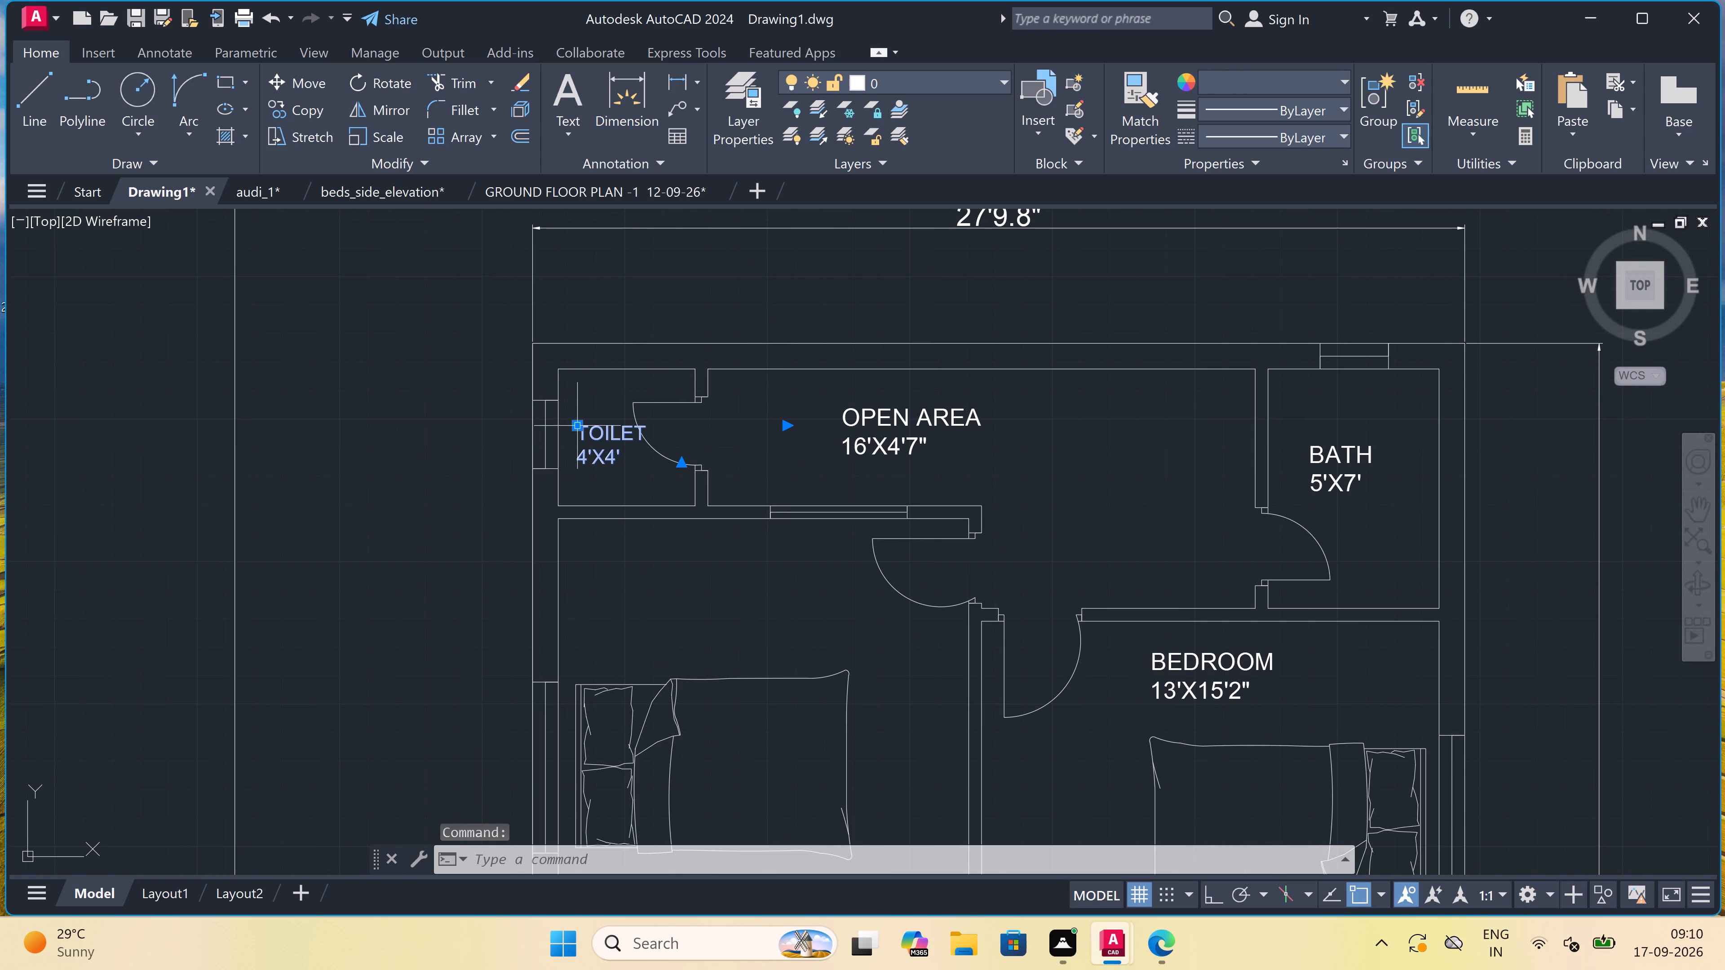
pyautogui.click(574, 423)
pyautogui.scroll(3, 598, 467)
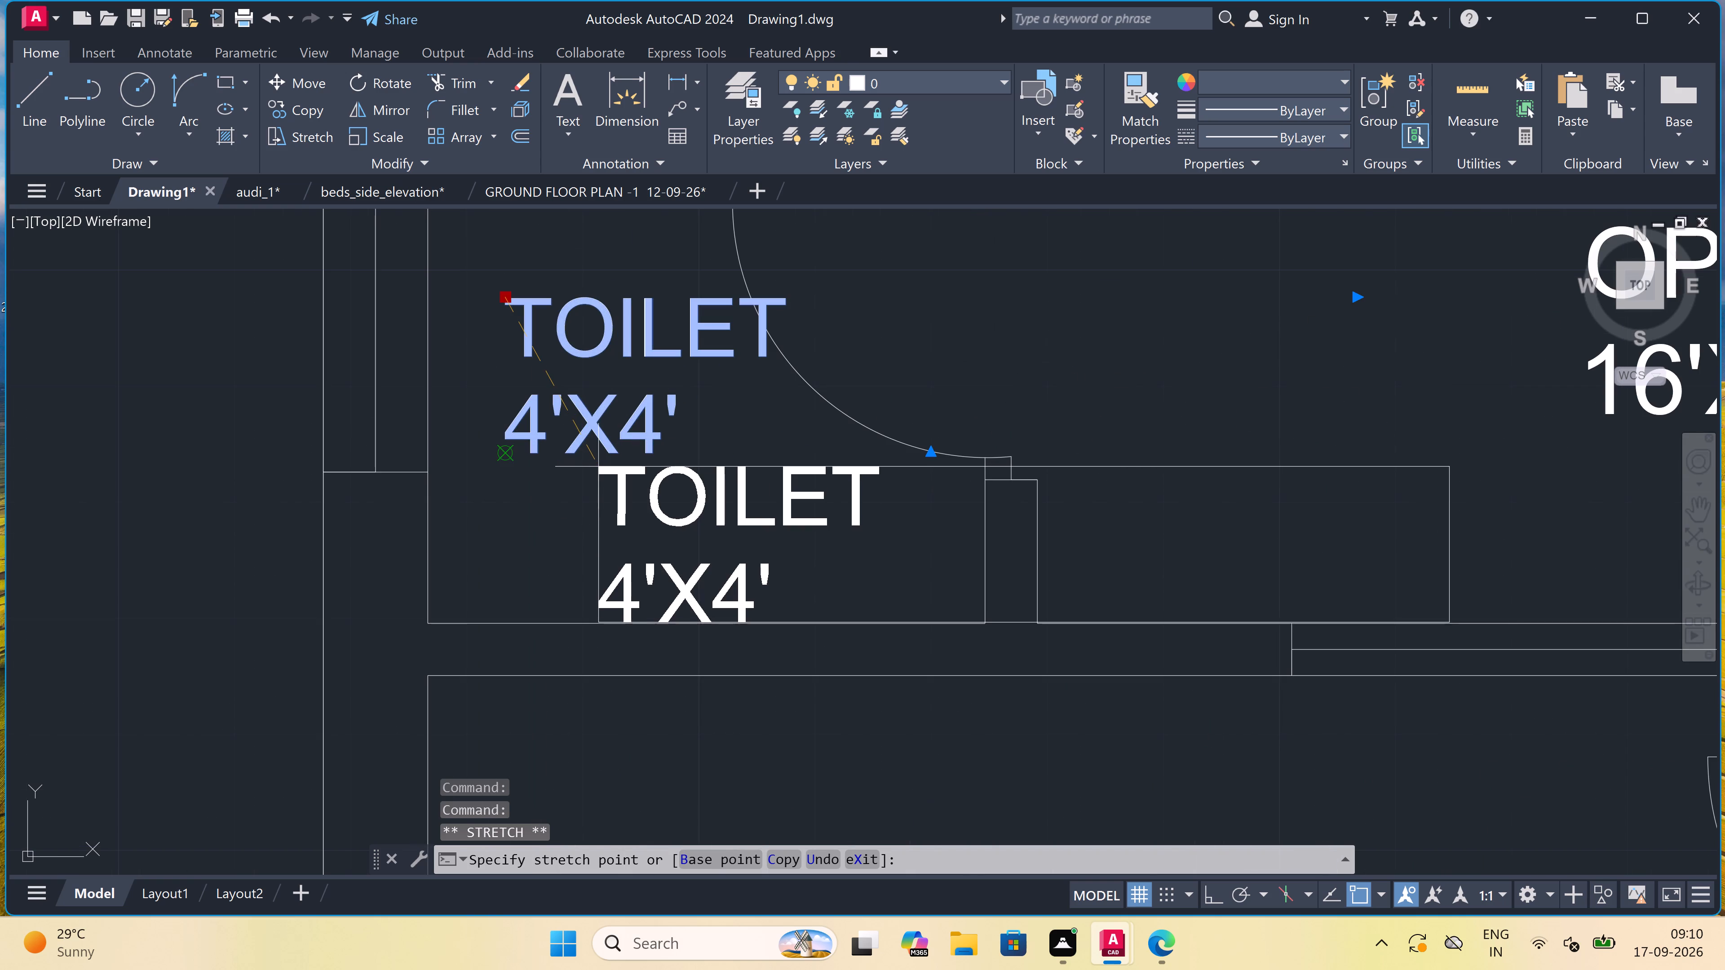
pyautogui.click(611, 463)
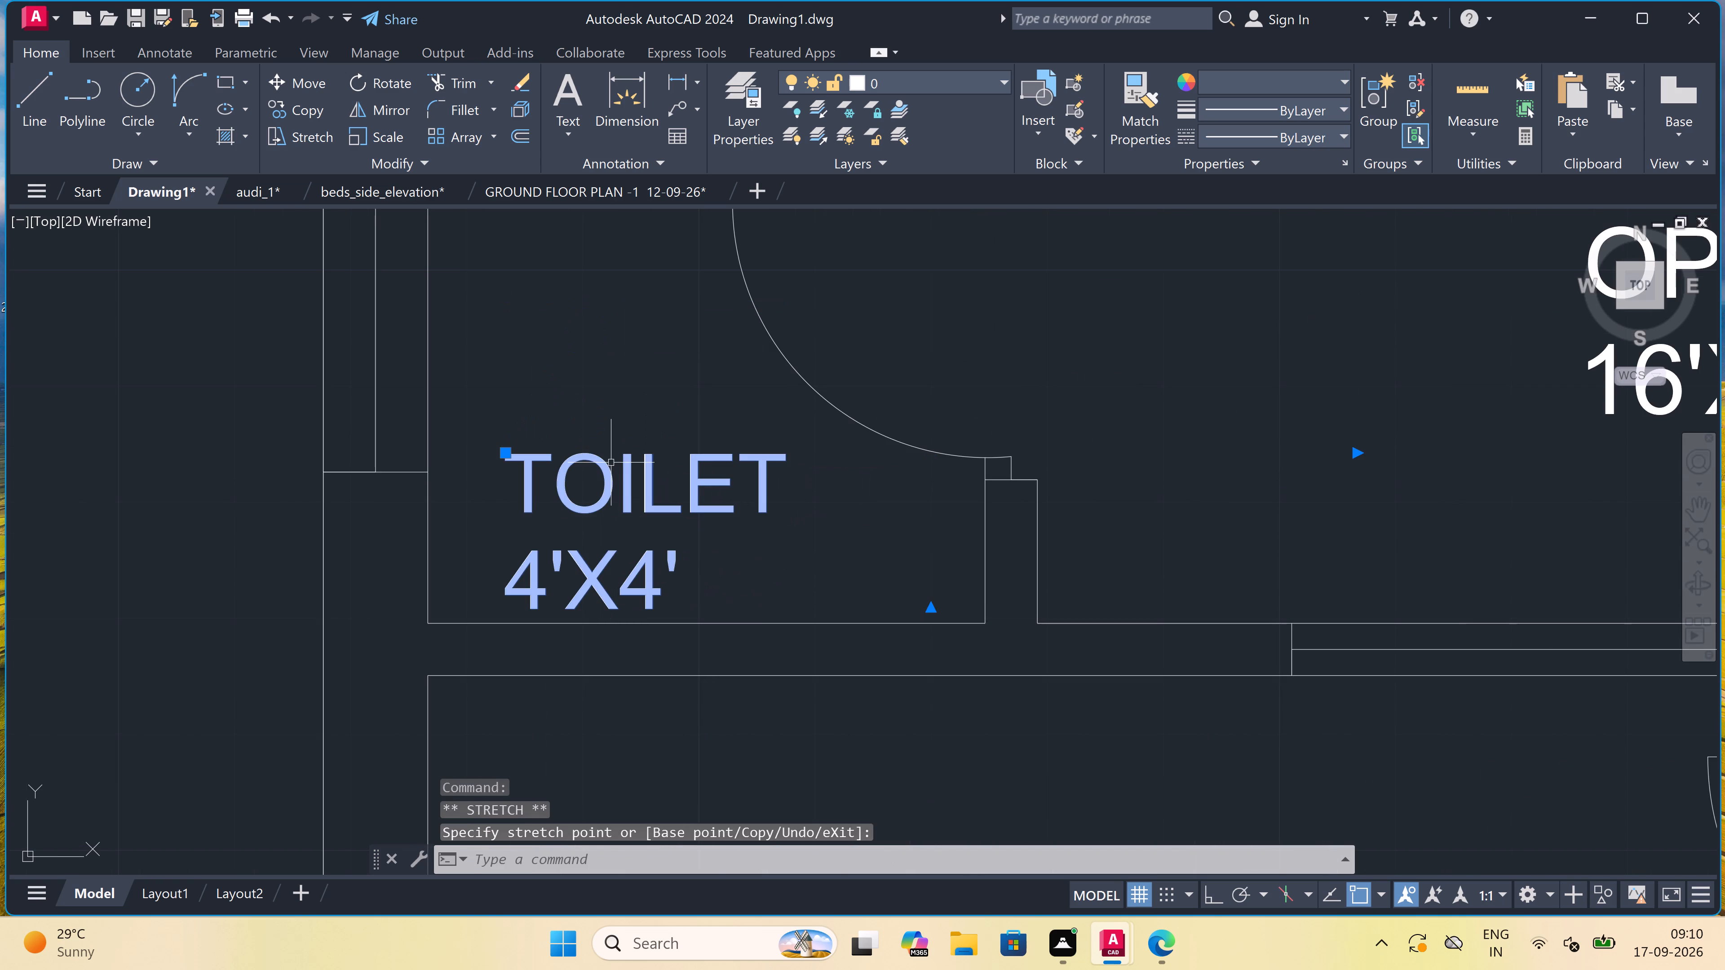
pyautogui.scroll(-5, 584, 447)
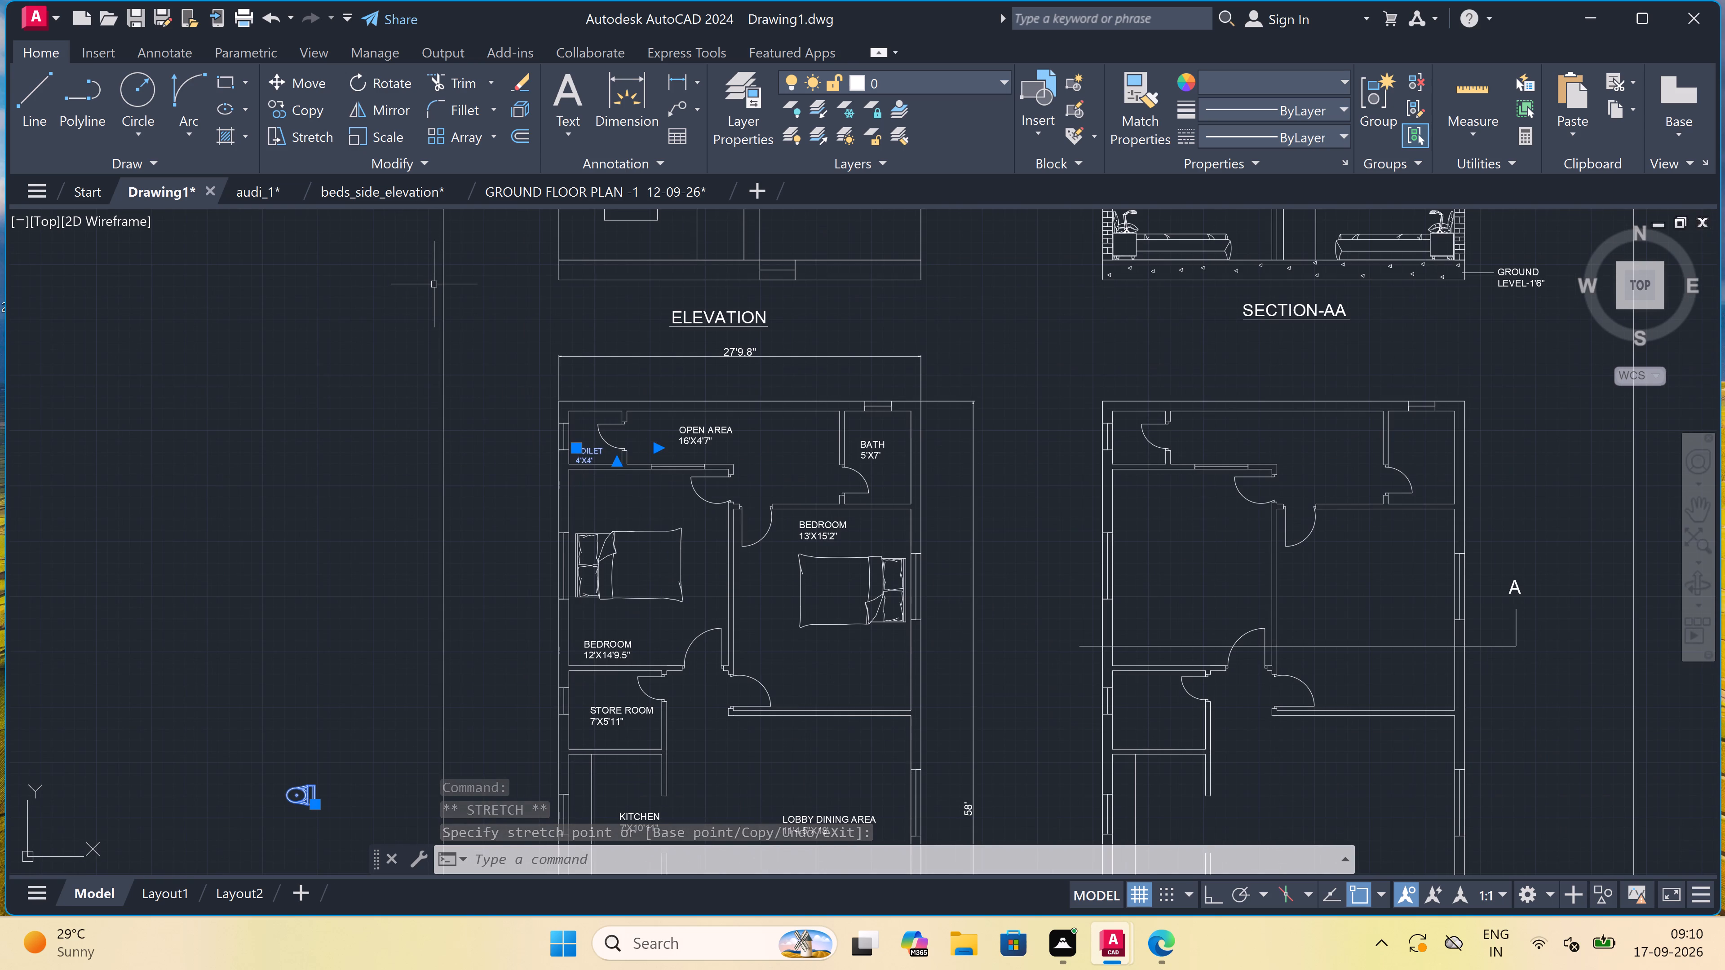
pyautogui.press('Escape')
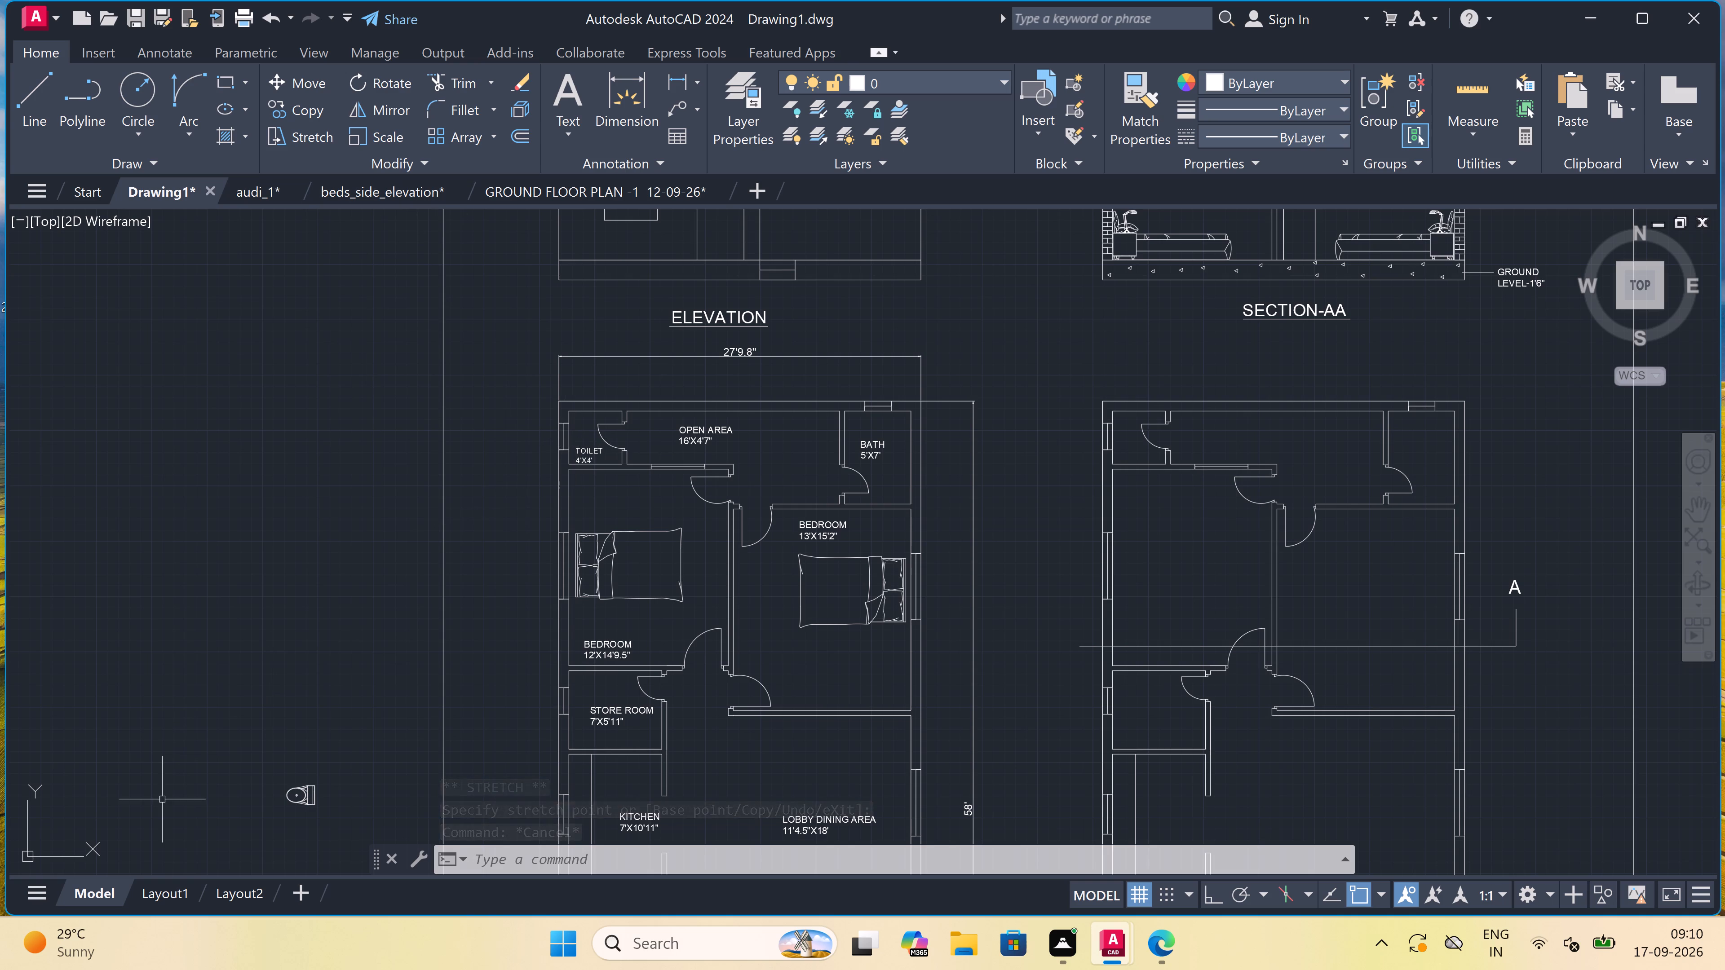
# Rotate the WC outside the sheet 180° about its bowl centre, with Ortho on, so the cistern faces left.
pyautogui.scroll(-2, 181, 752)
pyautogui.scroll(3, 187, 830)
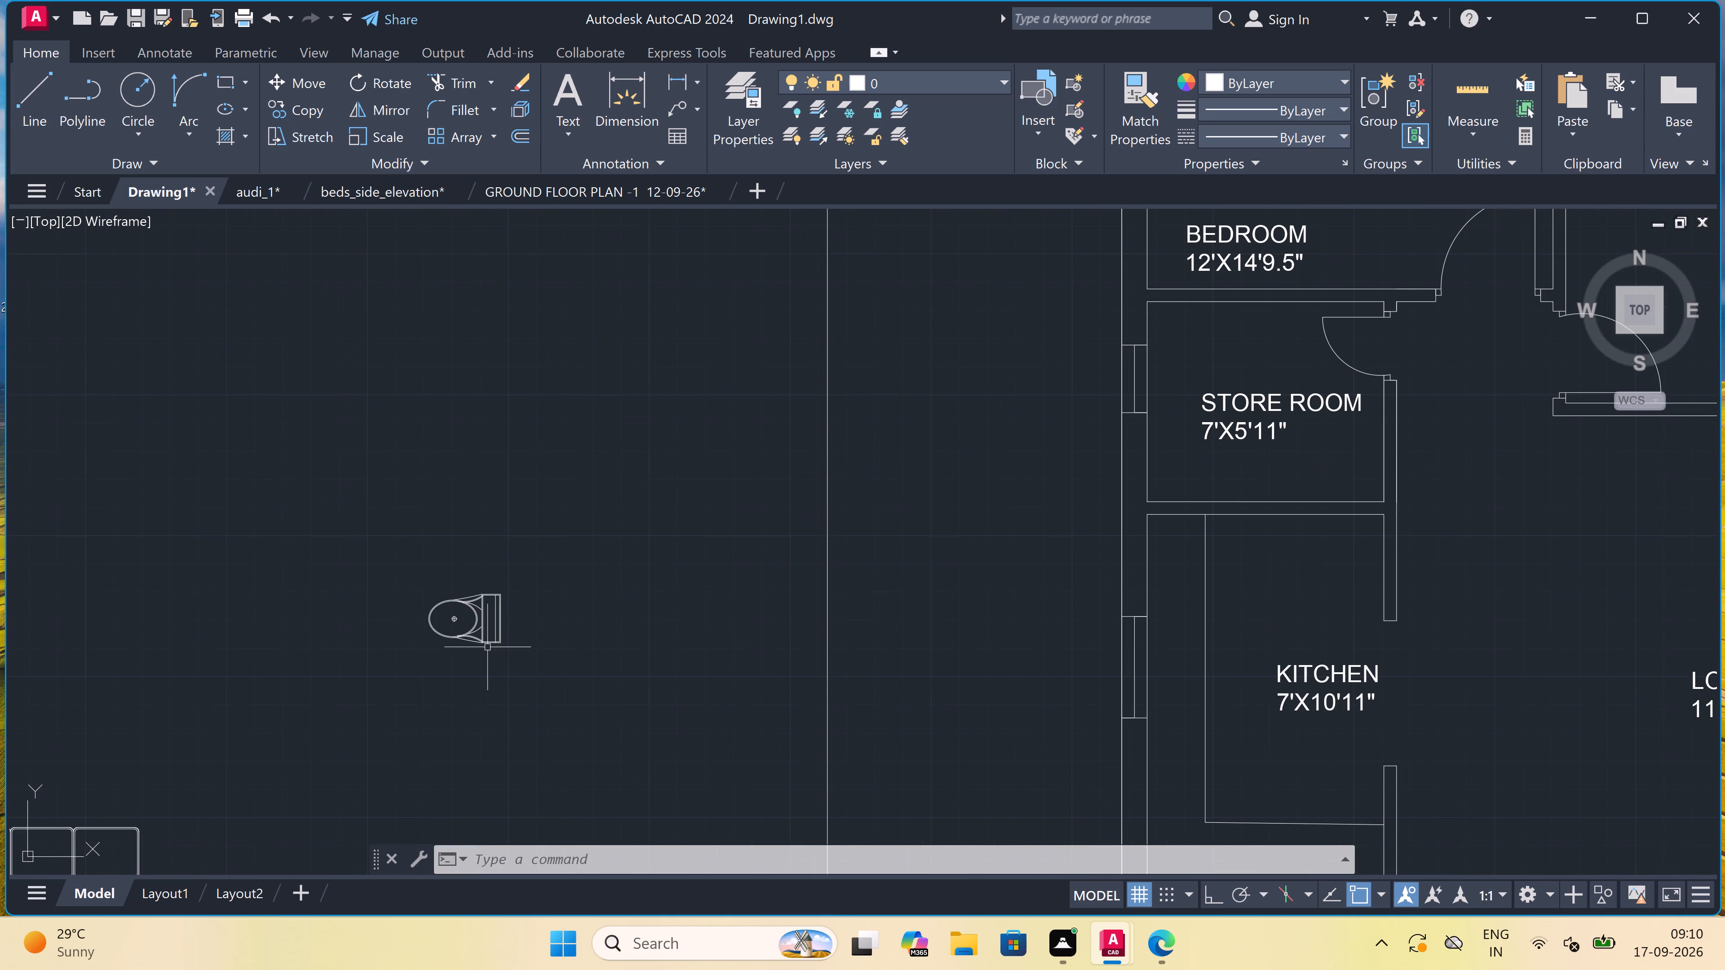
pyautogui.moveTo(625, 541); pyautogui.dragTo(589, 568)
pyautogui.click(209, 658)
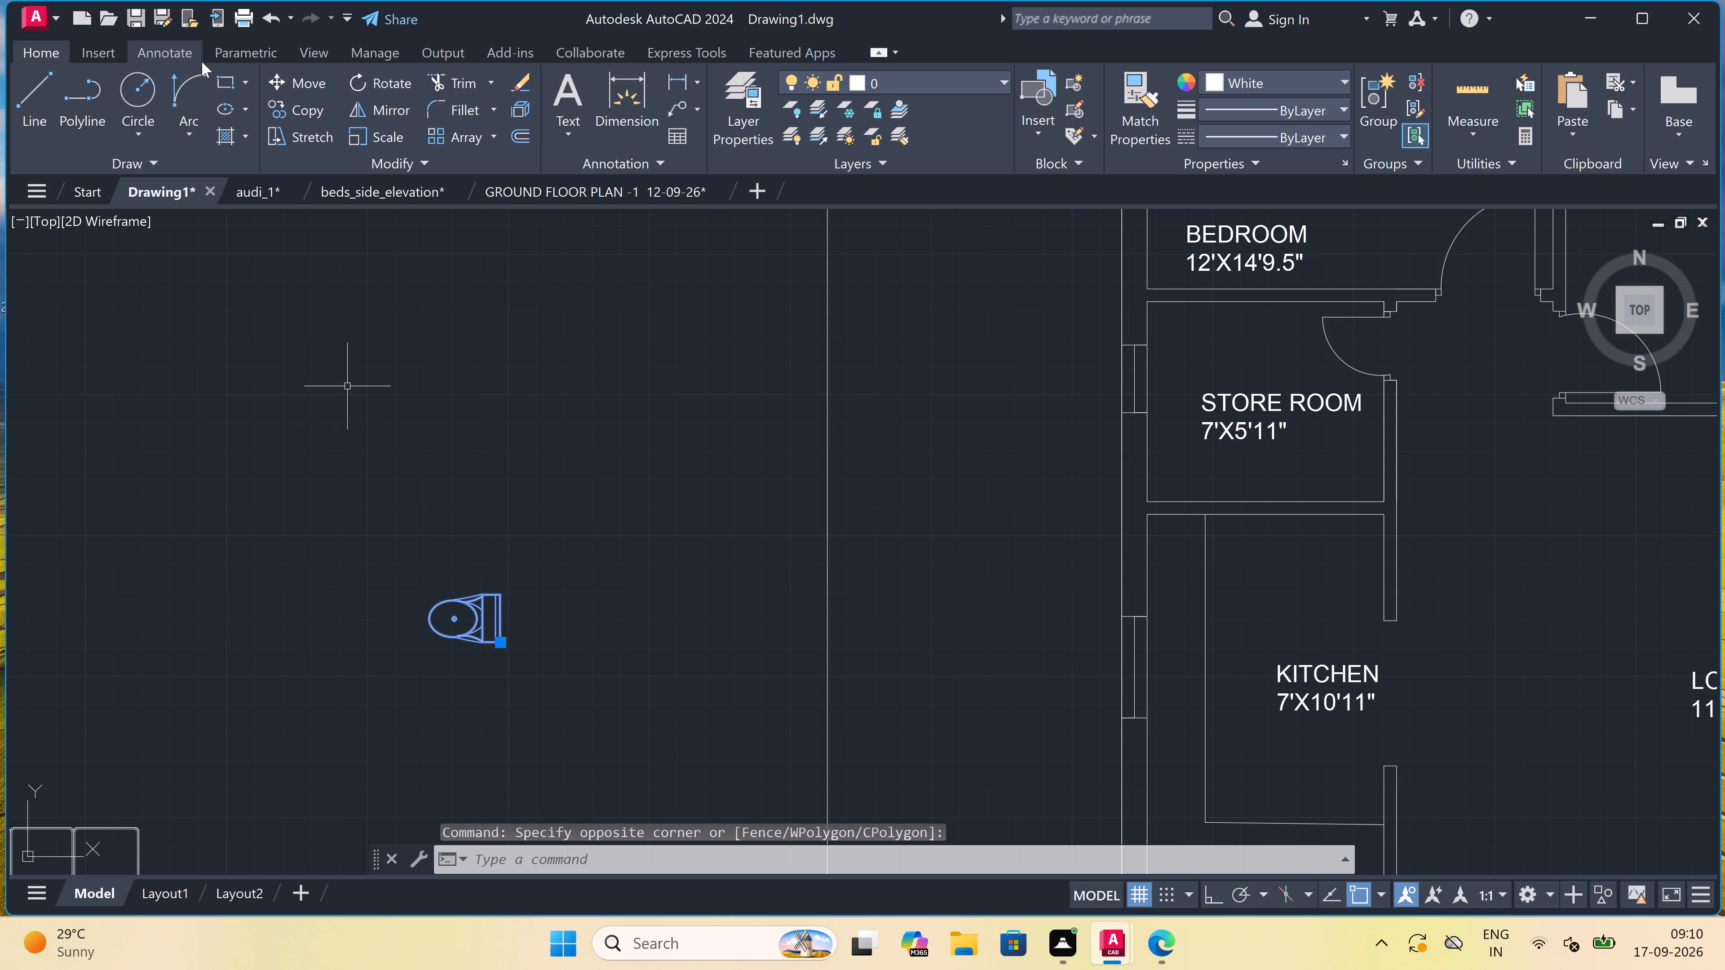
pyautogui.click(354, 72)
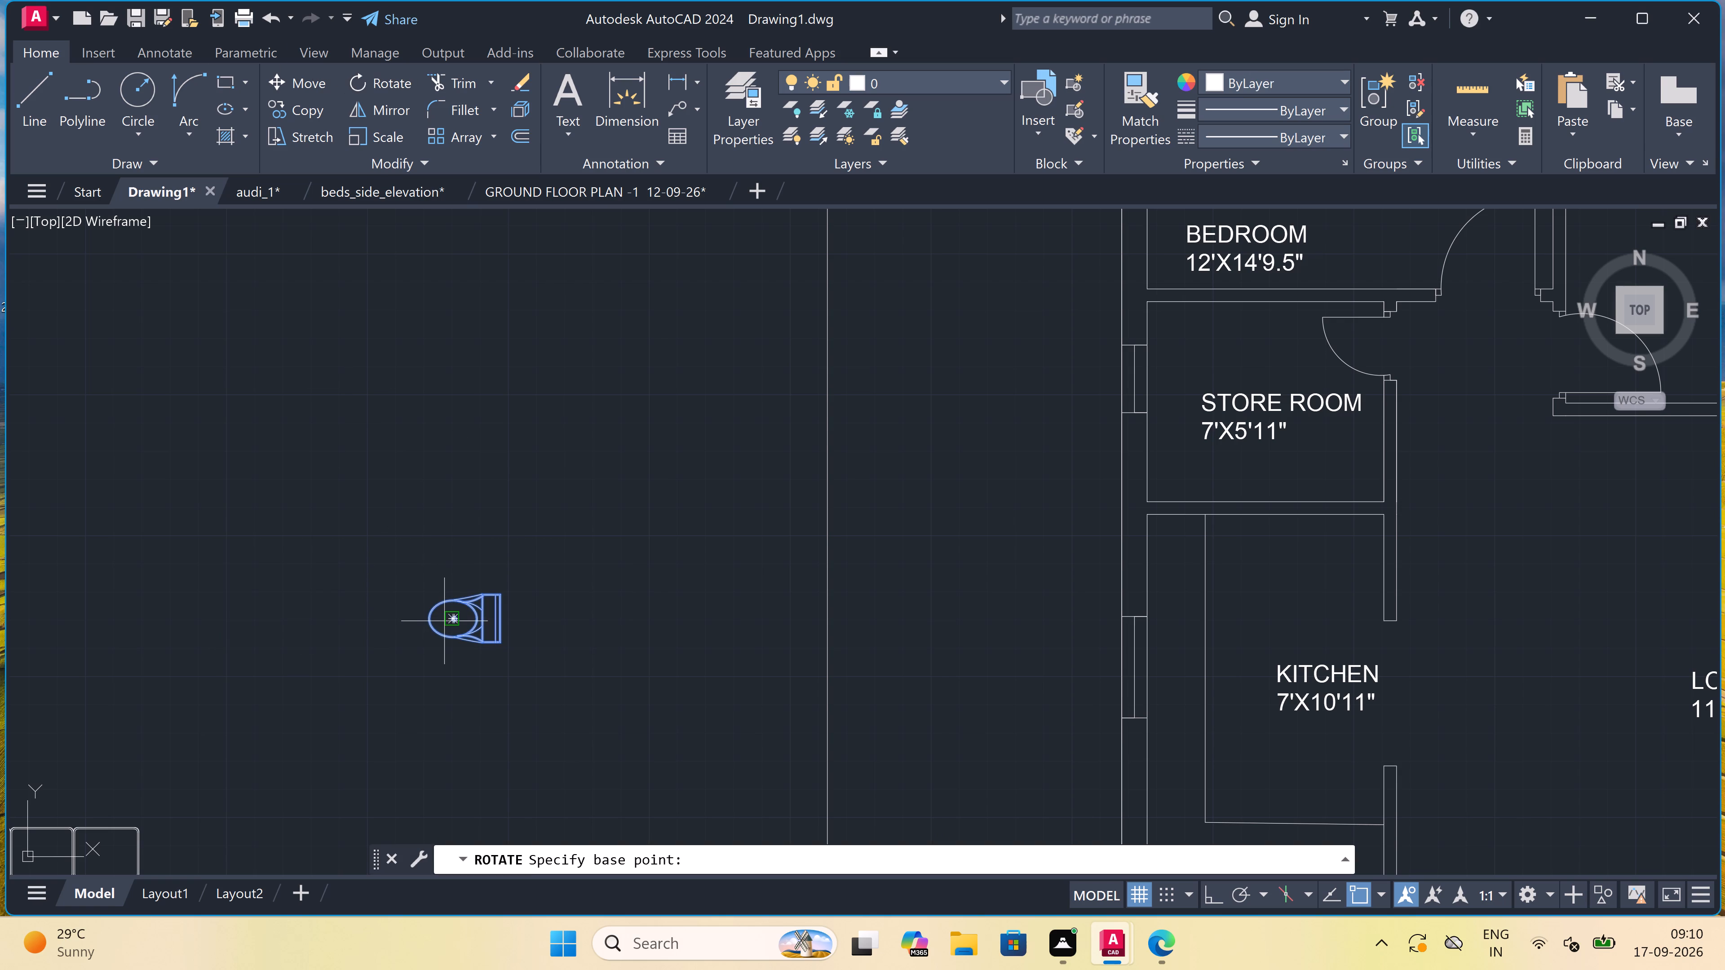
pyautogui.click(445, 622)
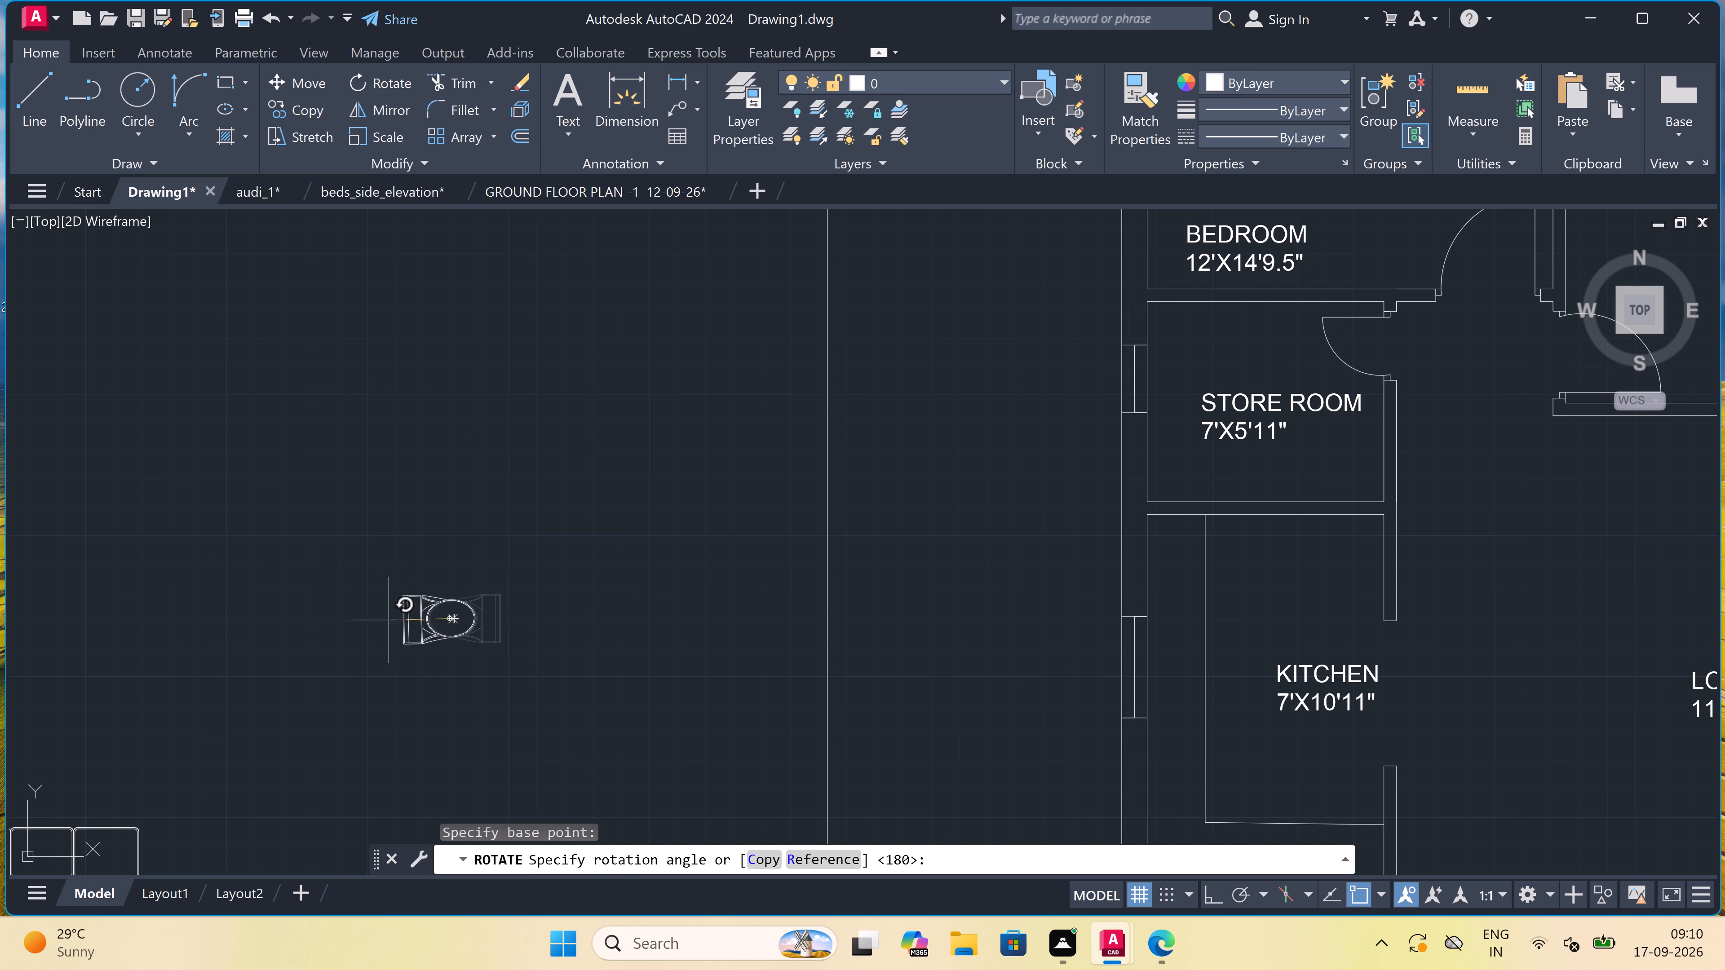
pyautogui.press('F8')
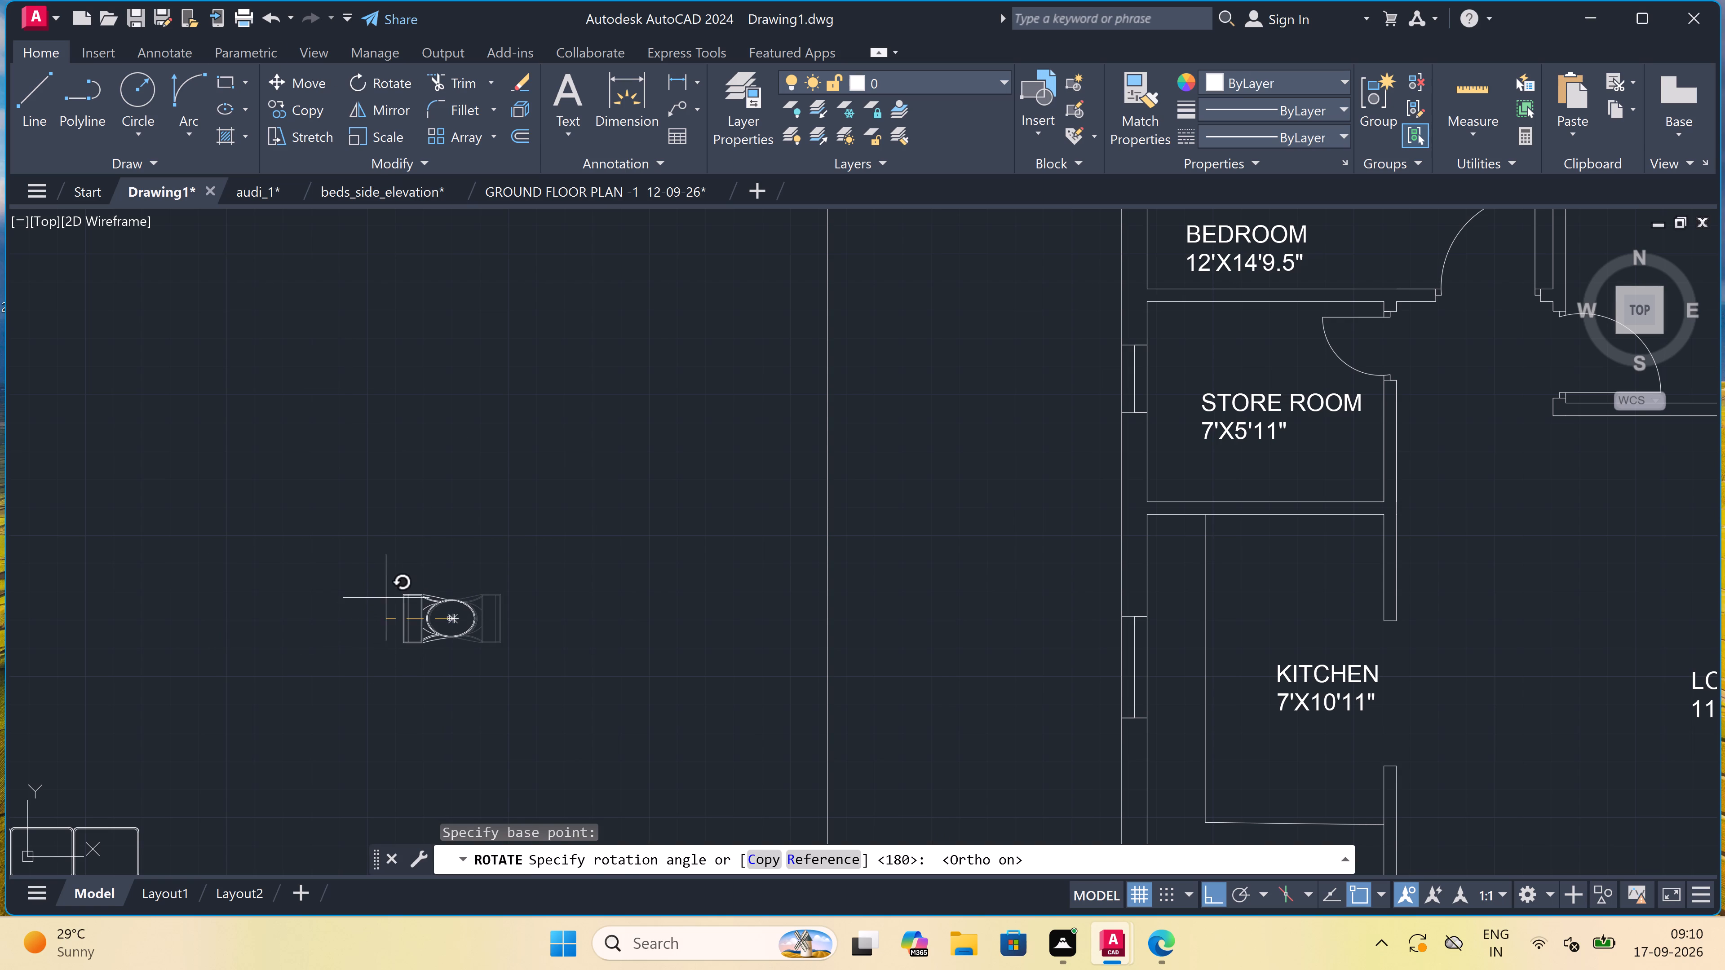
pyautogui.click(395, 564)
# Move the rotated WC into the toilet room, with Ortho off, placing its cistern against the left wall's window above the label.
pyautogui.moveTo(502, 581); pyautogui.dragTo(491, 597)
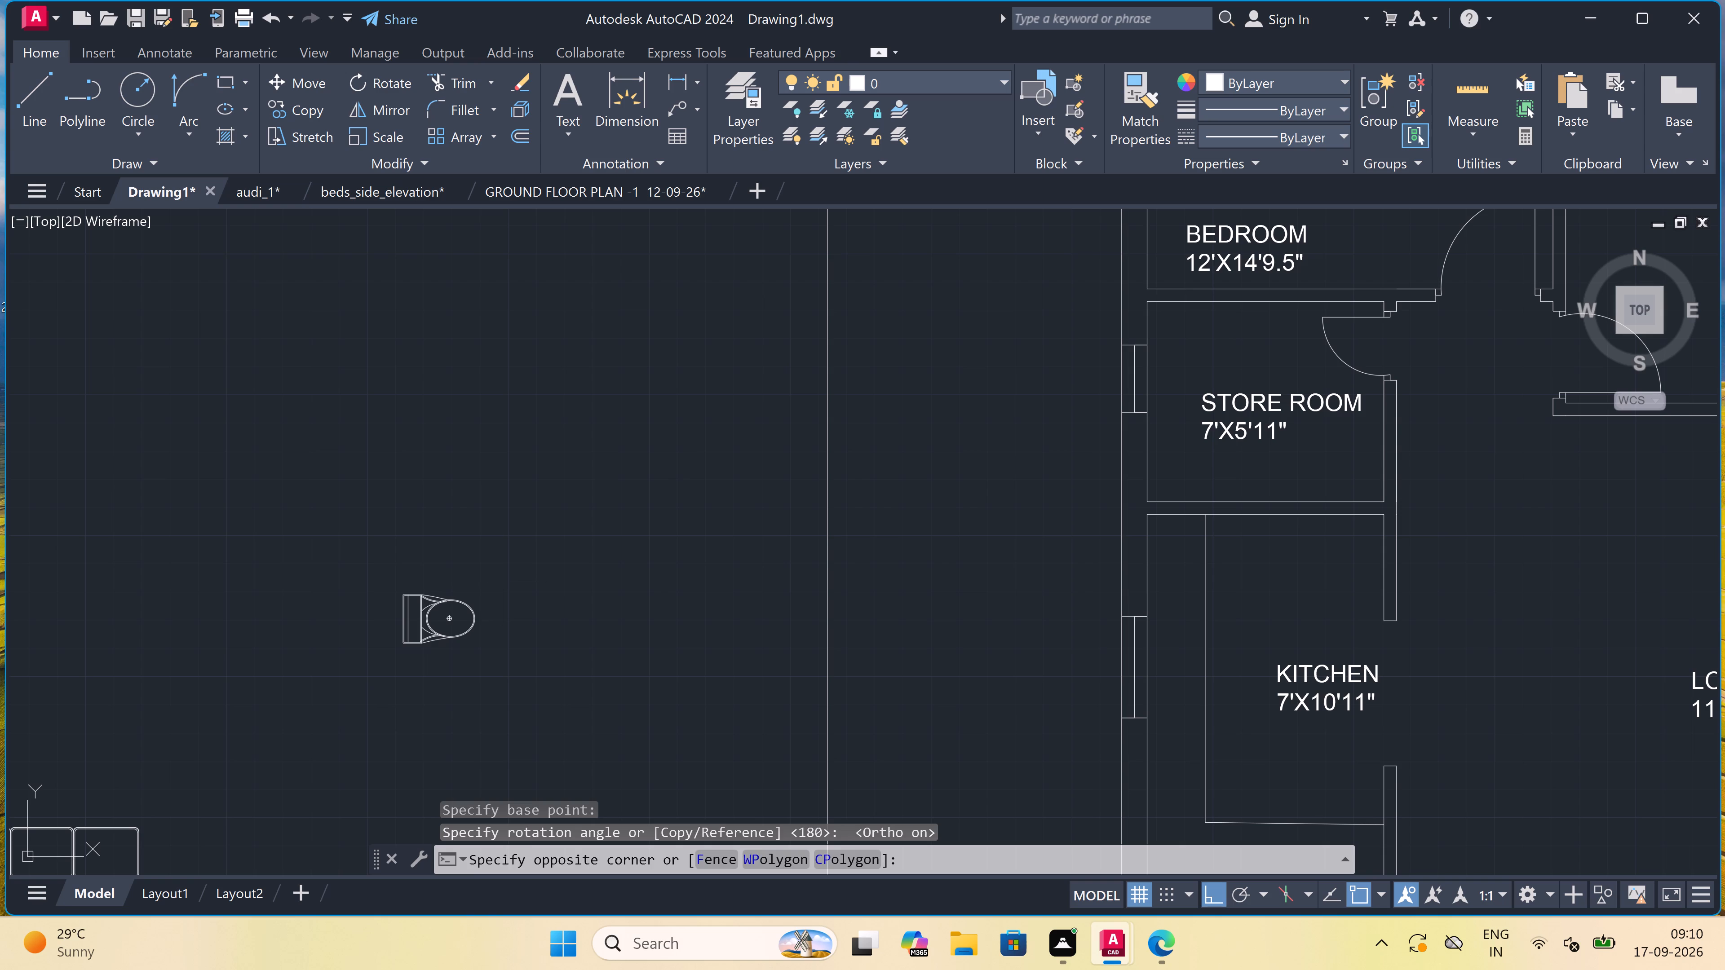
pyautogui.click(194, 719)
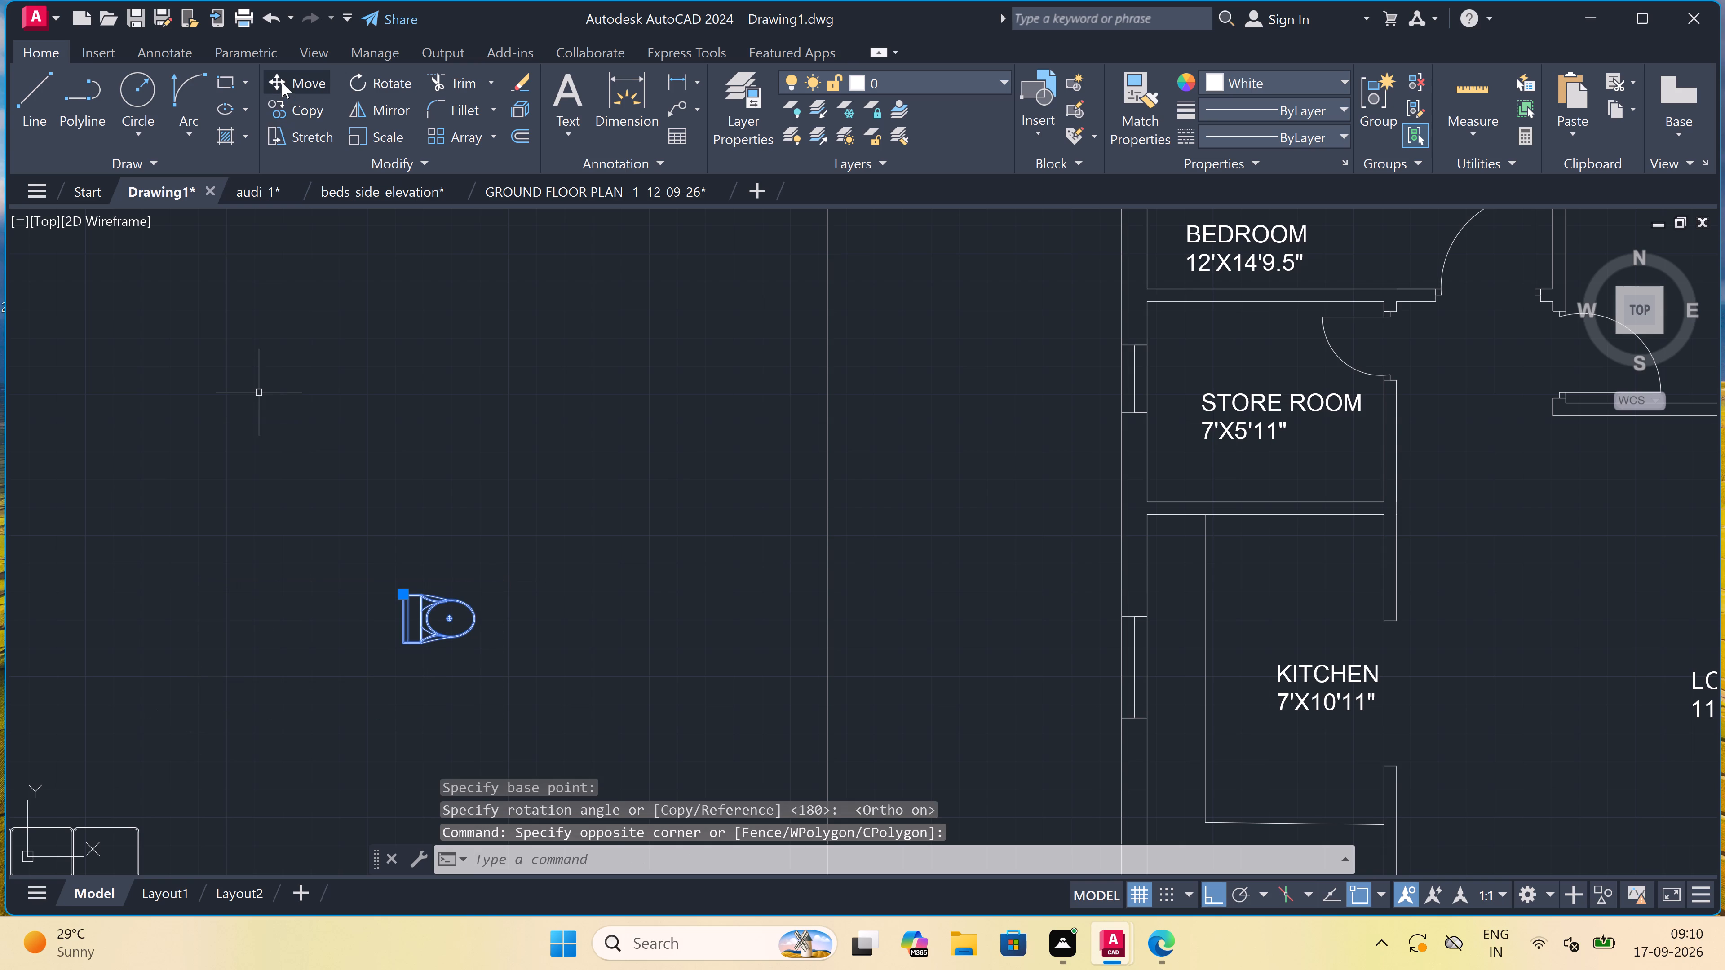
pyautogui.click(282, 82)
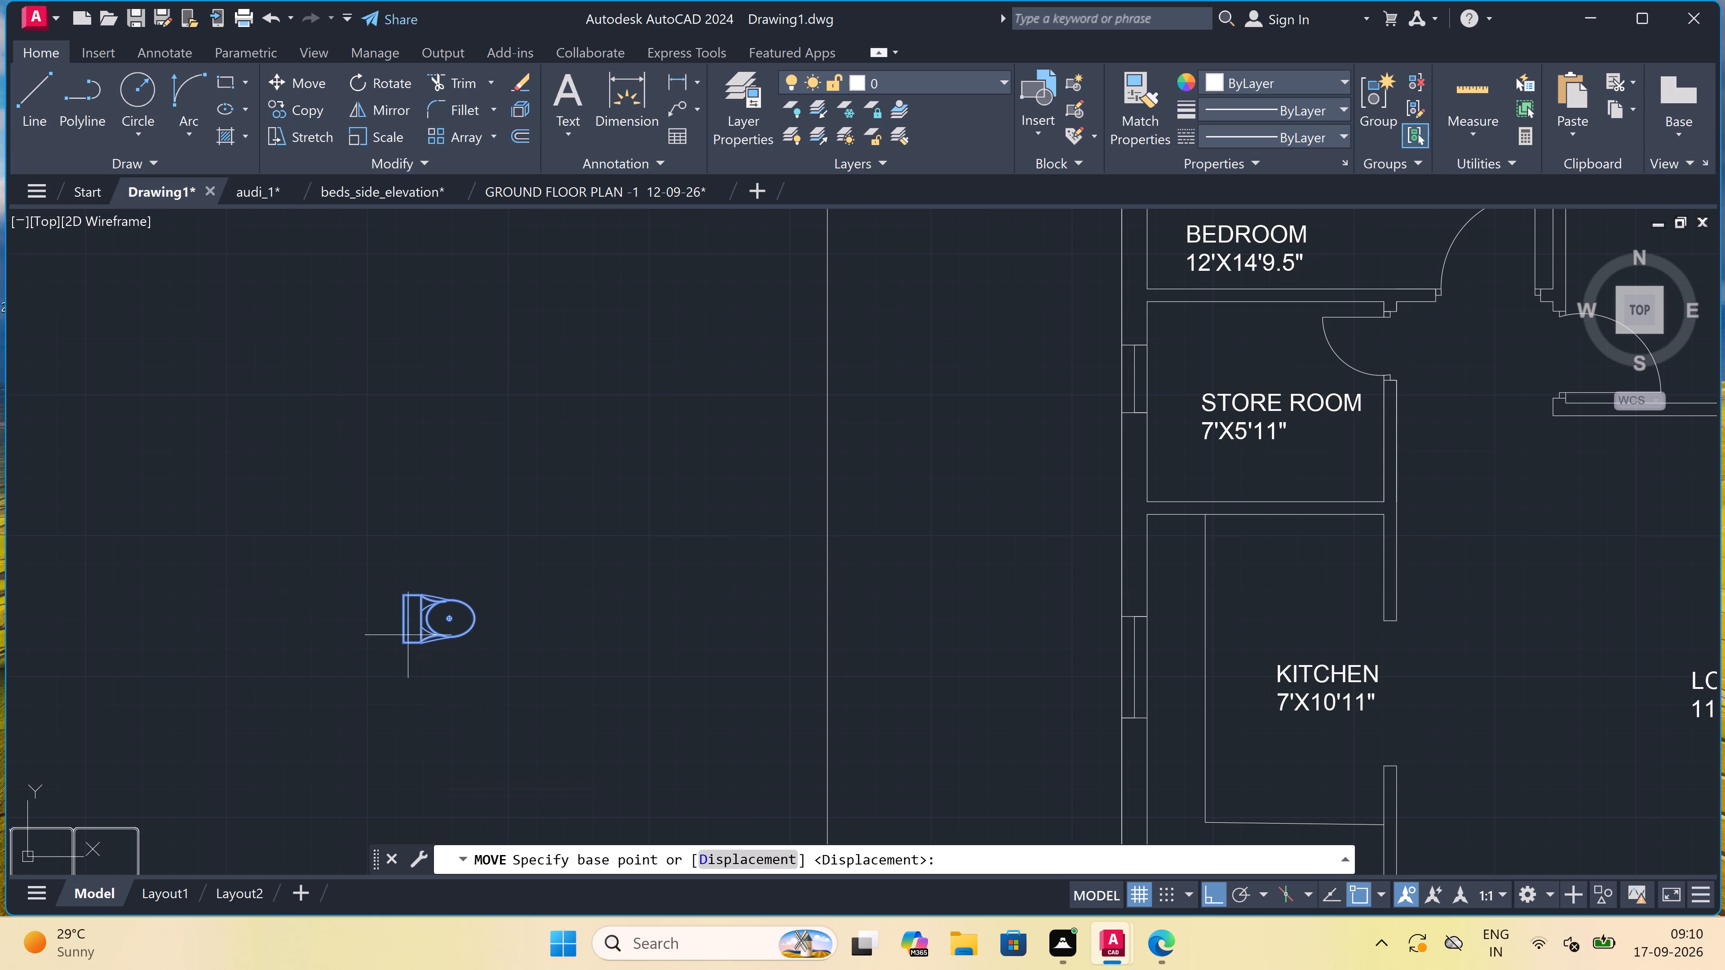
pyautogui.click(398, 613)
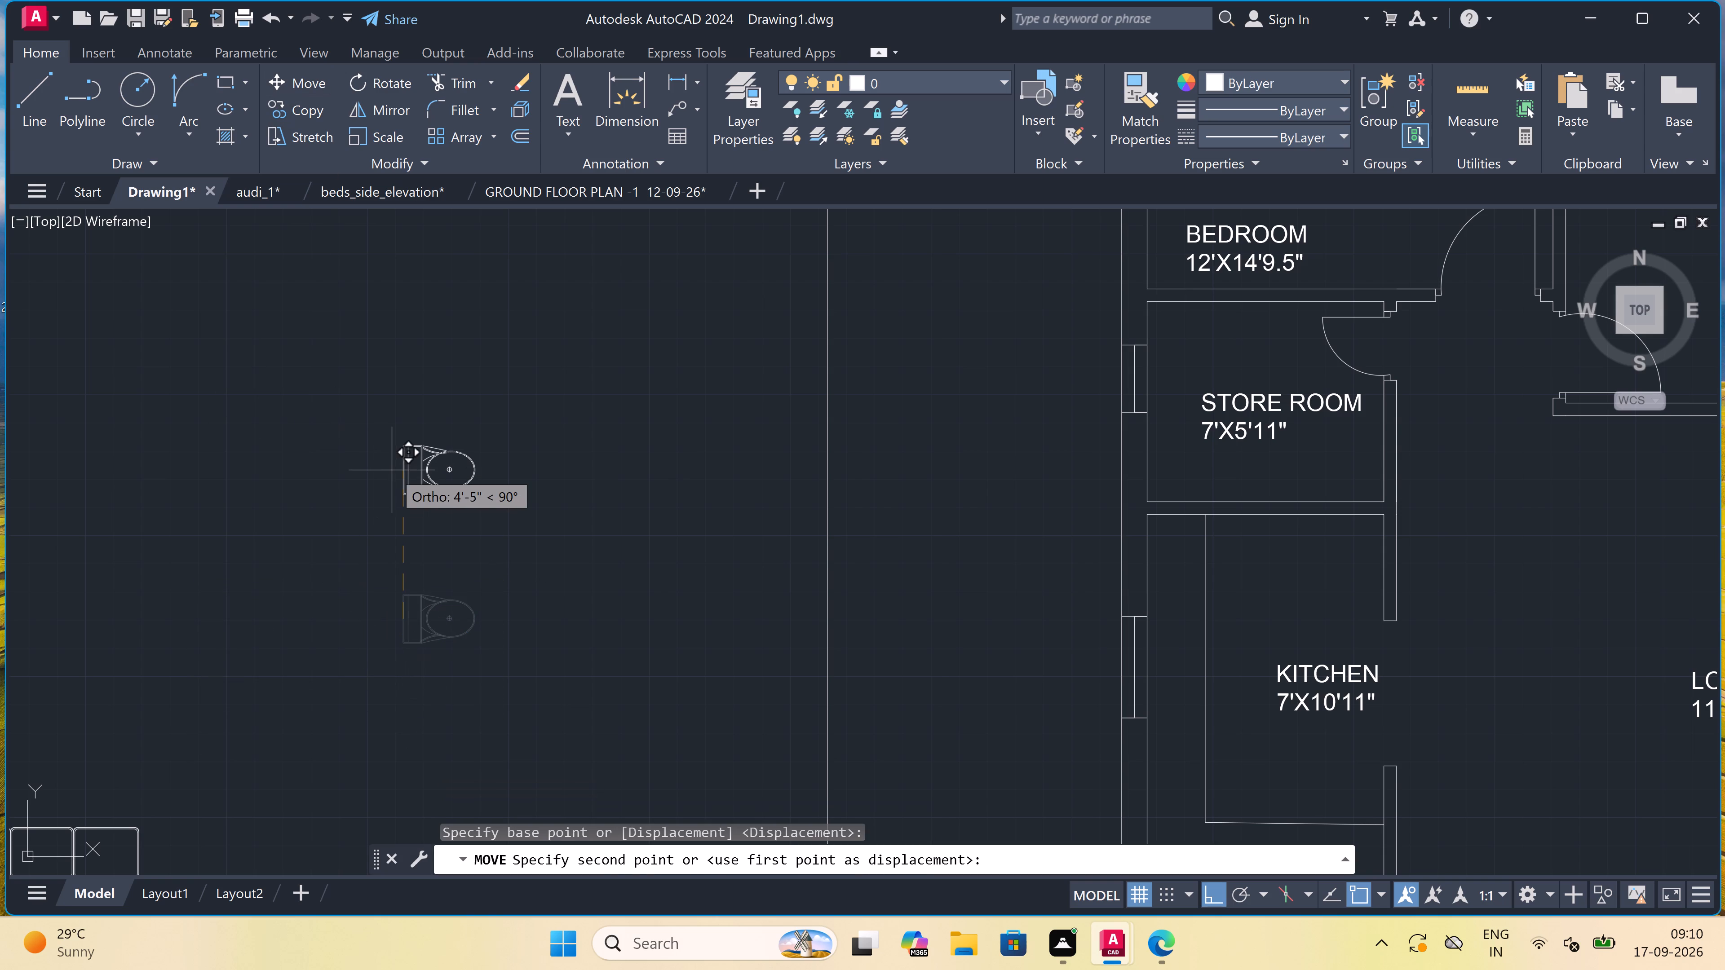
pyautogui.press('F8')
pyautogui.scroll(-5, 394, 475)
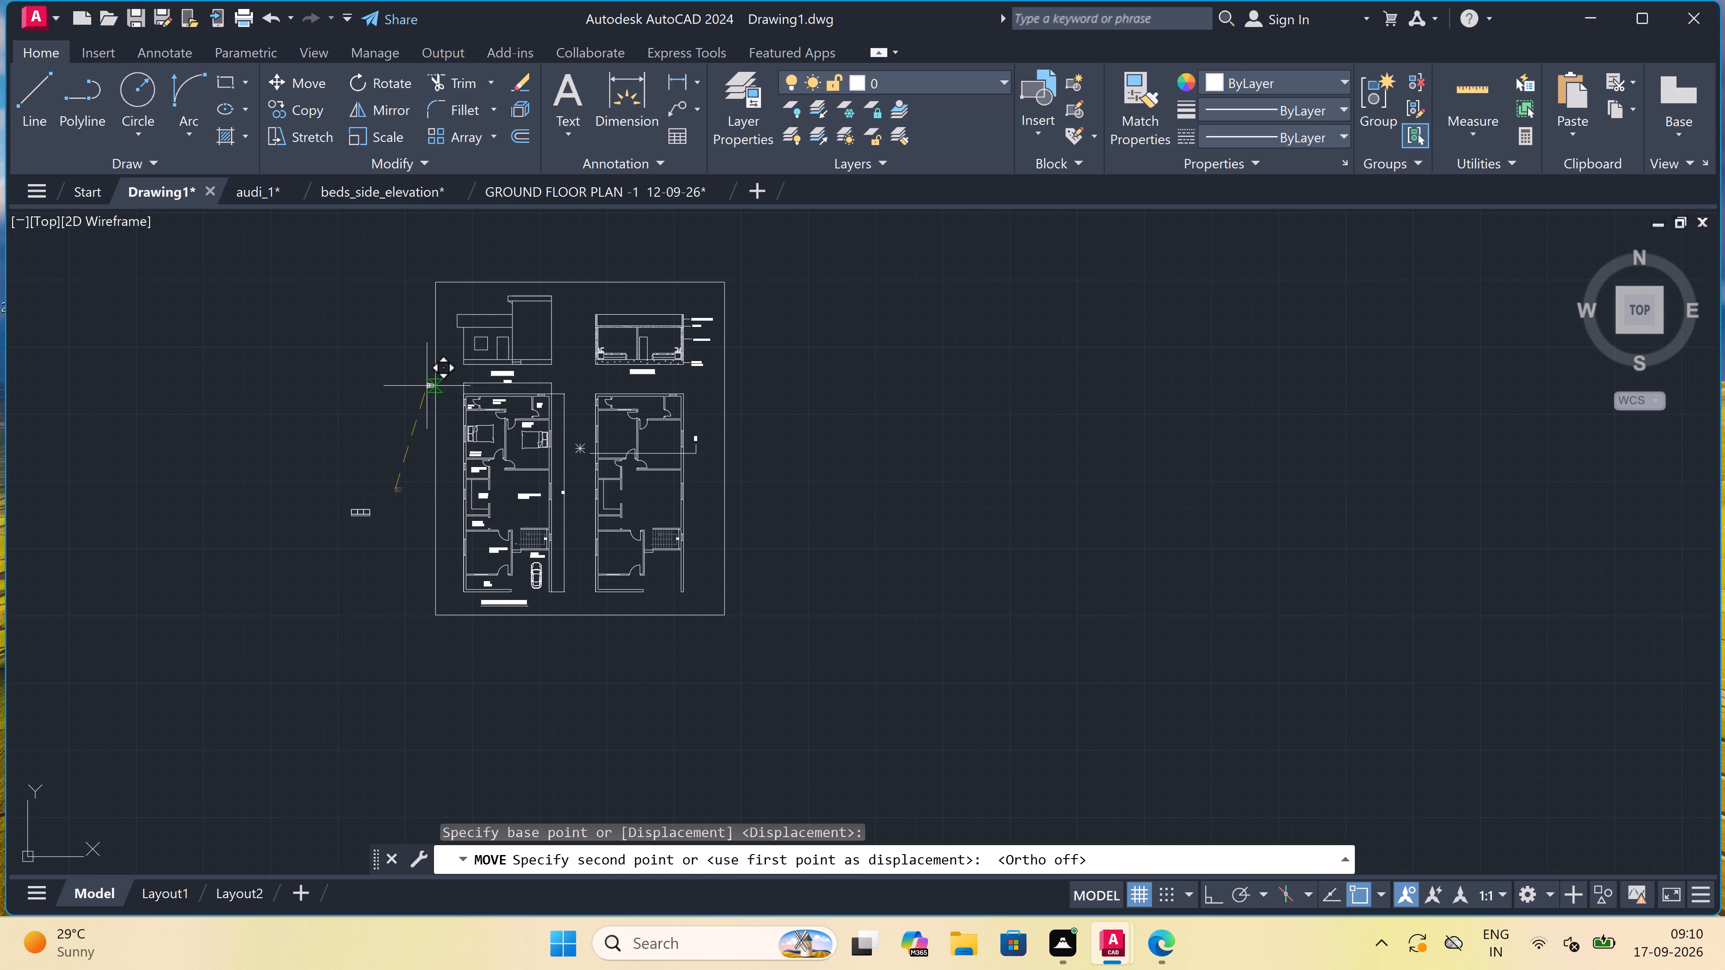
pyautogui.scroll(4, 457, 406)
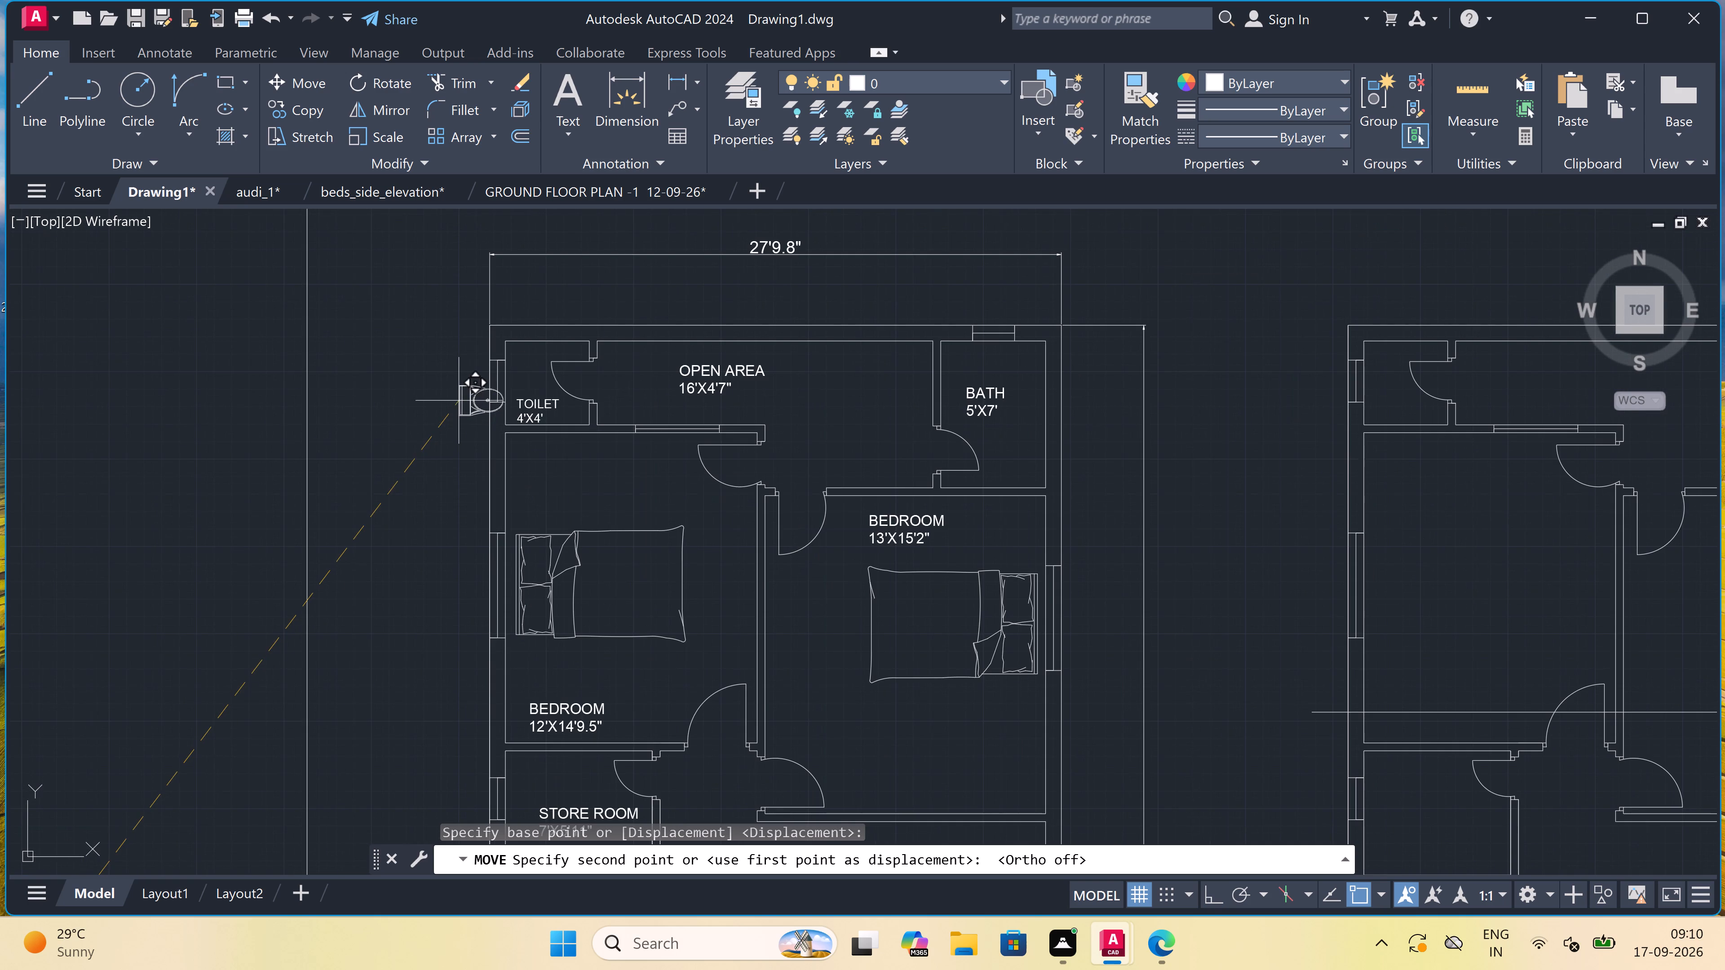
pyautogui.scroll(2, 508, 378)
pyautogui.doubleClick(500, 374)
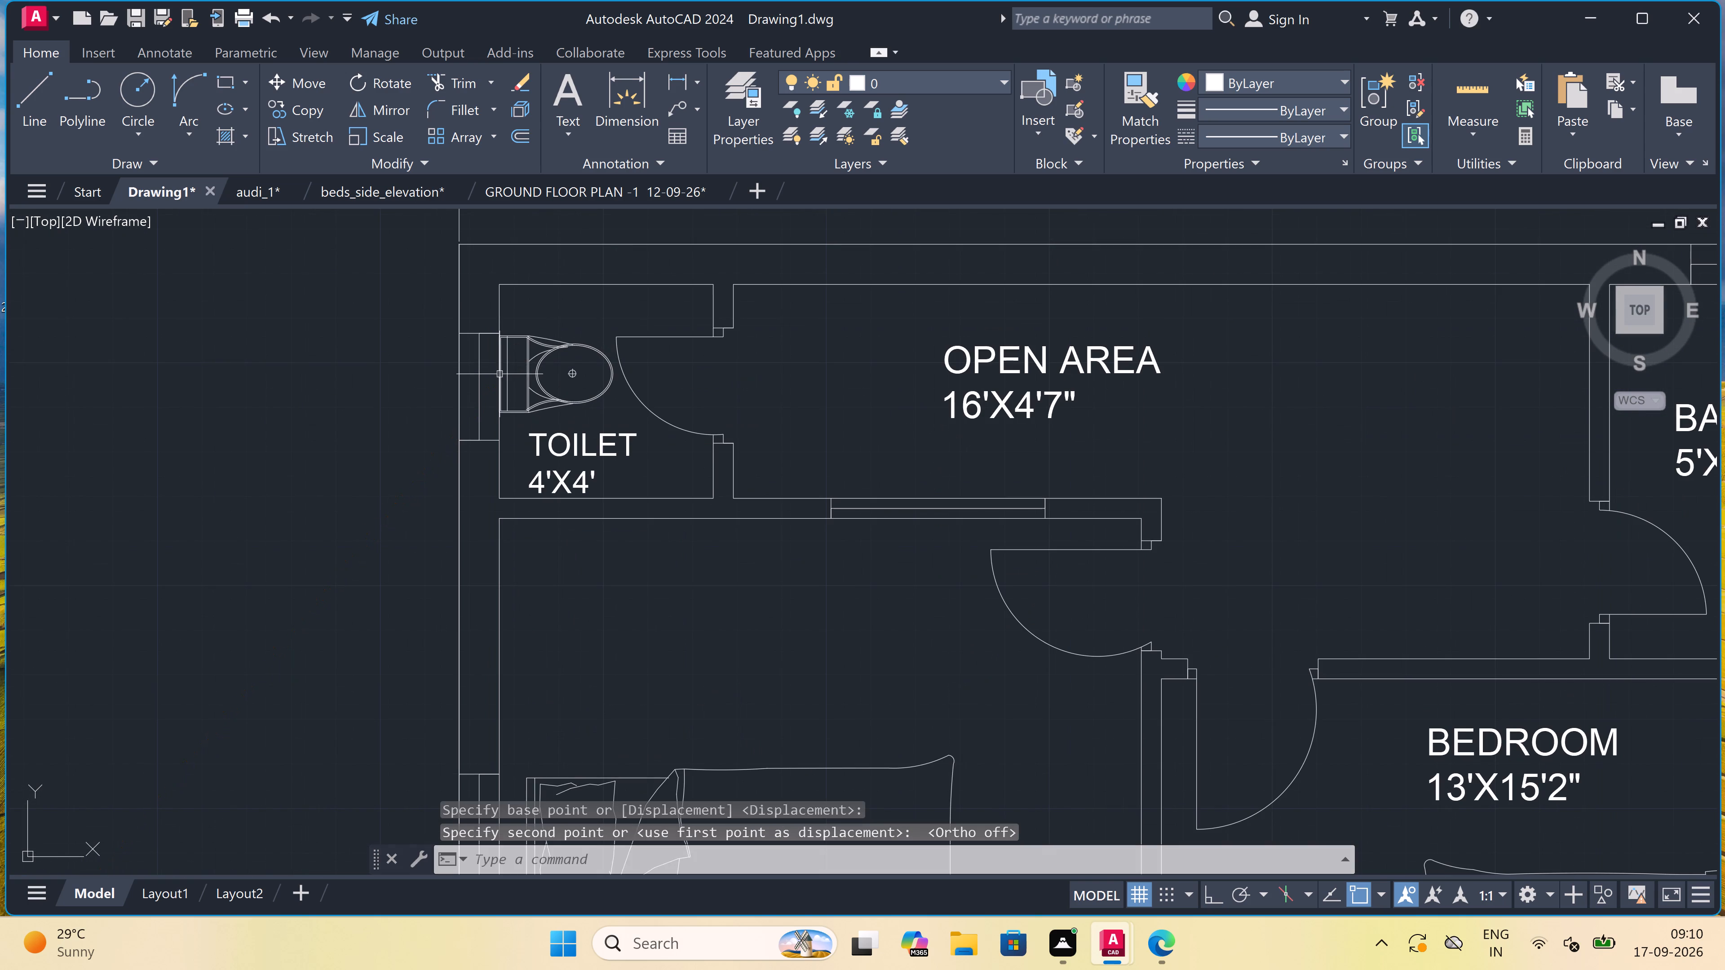
# Set the TOILET label's text height to 4".
pyautogui.click(540, 443)
pyautogui.rightClick(204, 359)
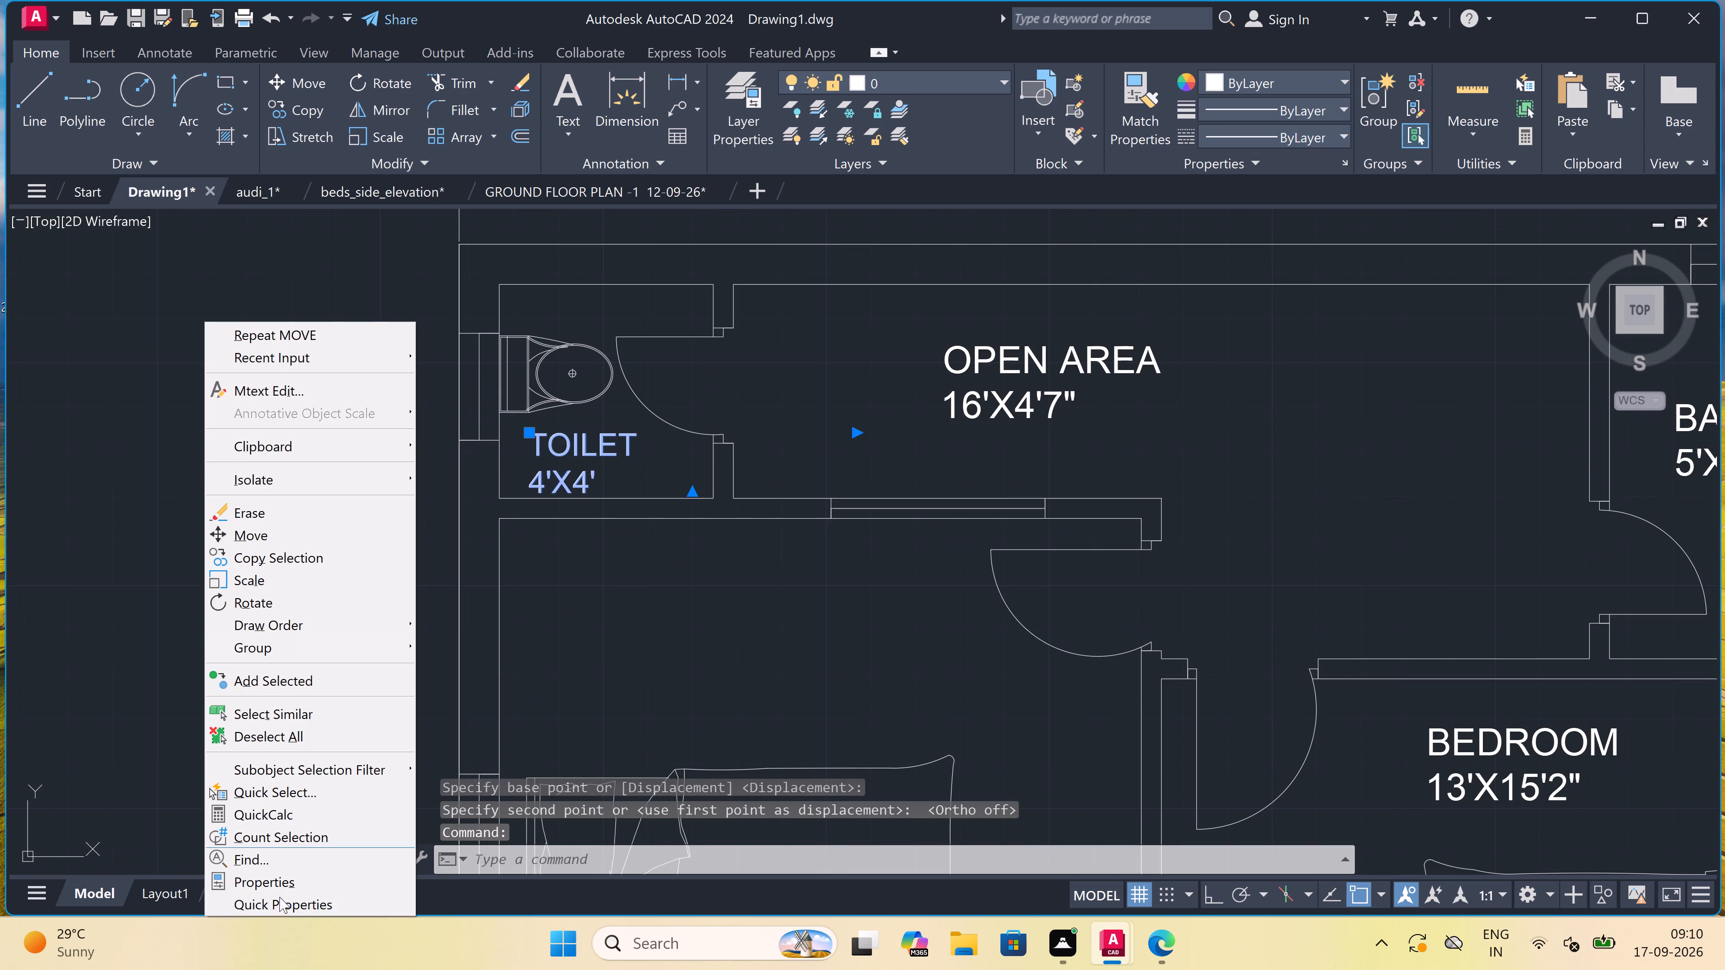
pyautogui.click(272, 875)
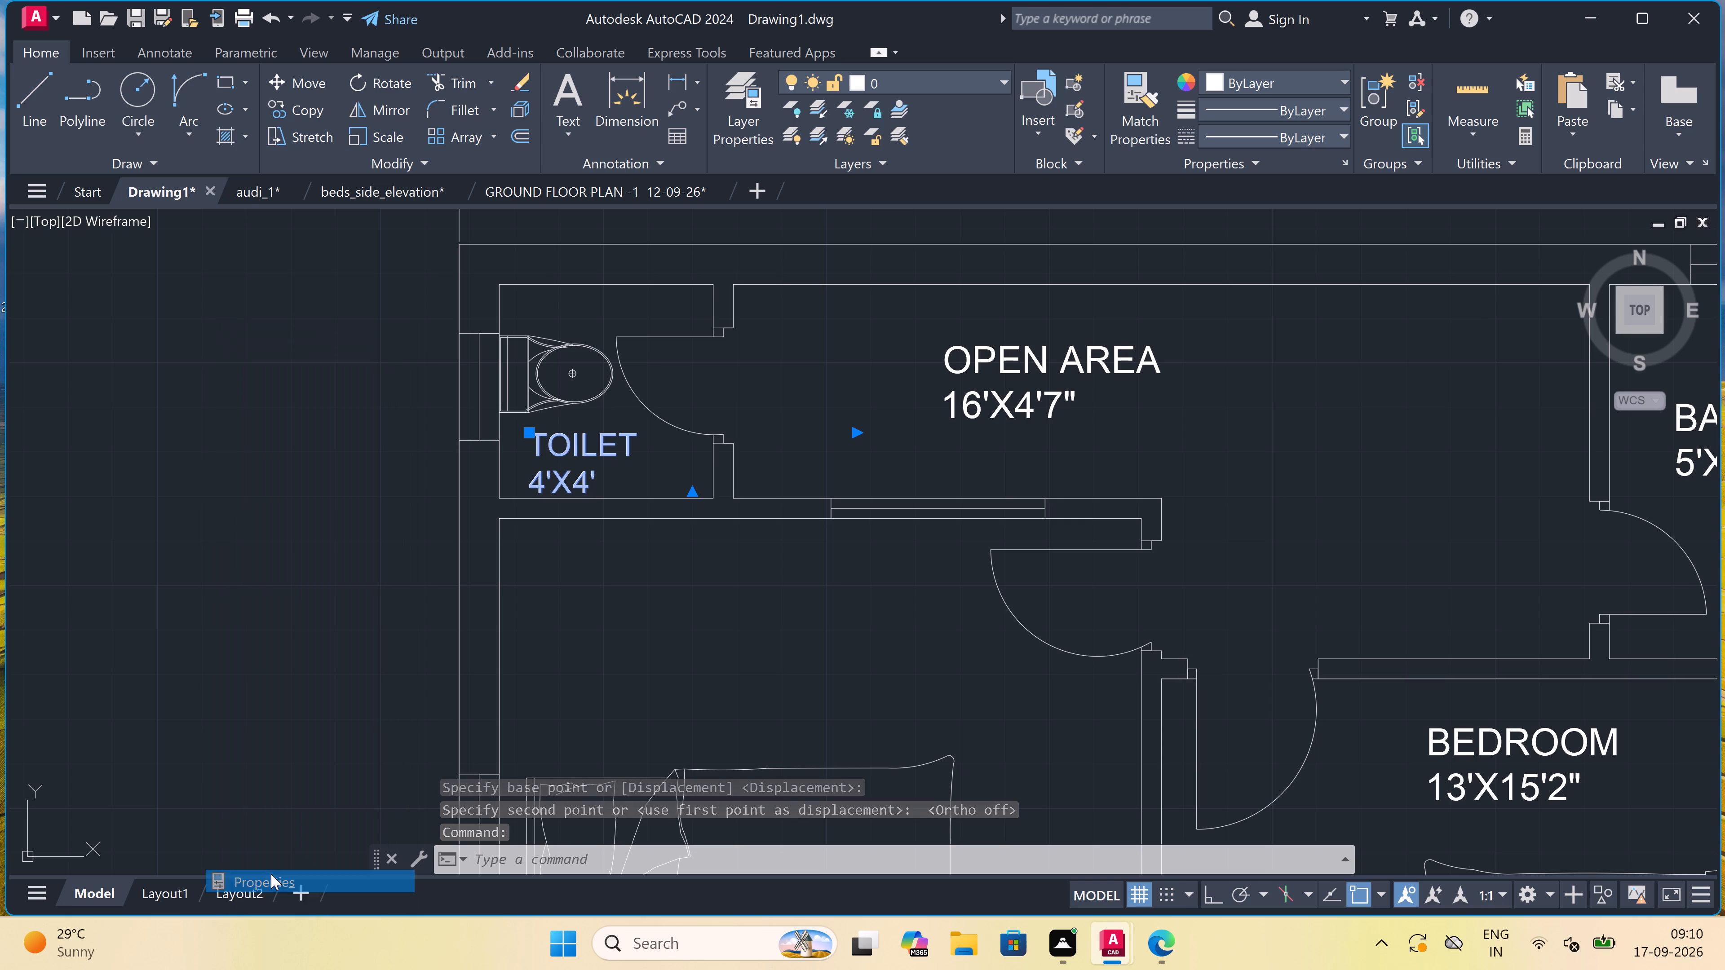
pyautogui.click(210, 509)
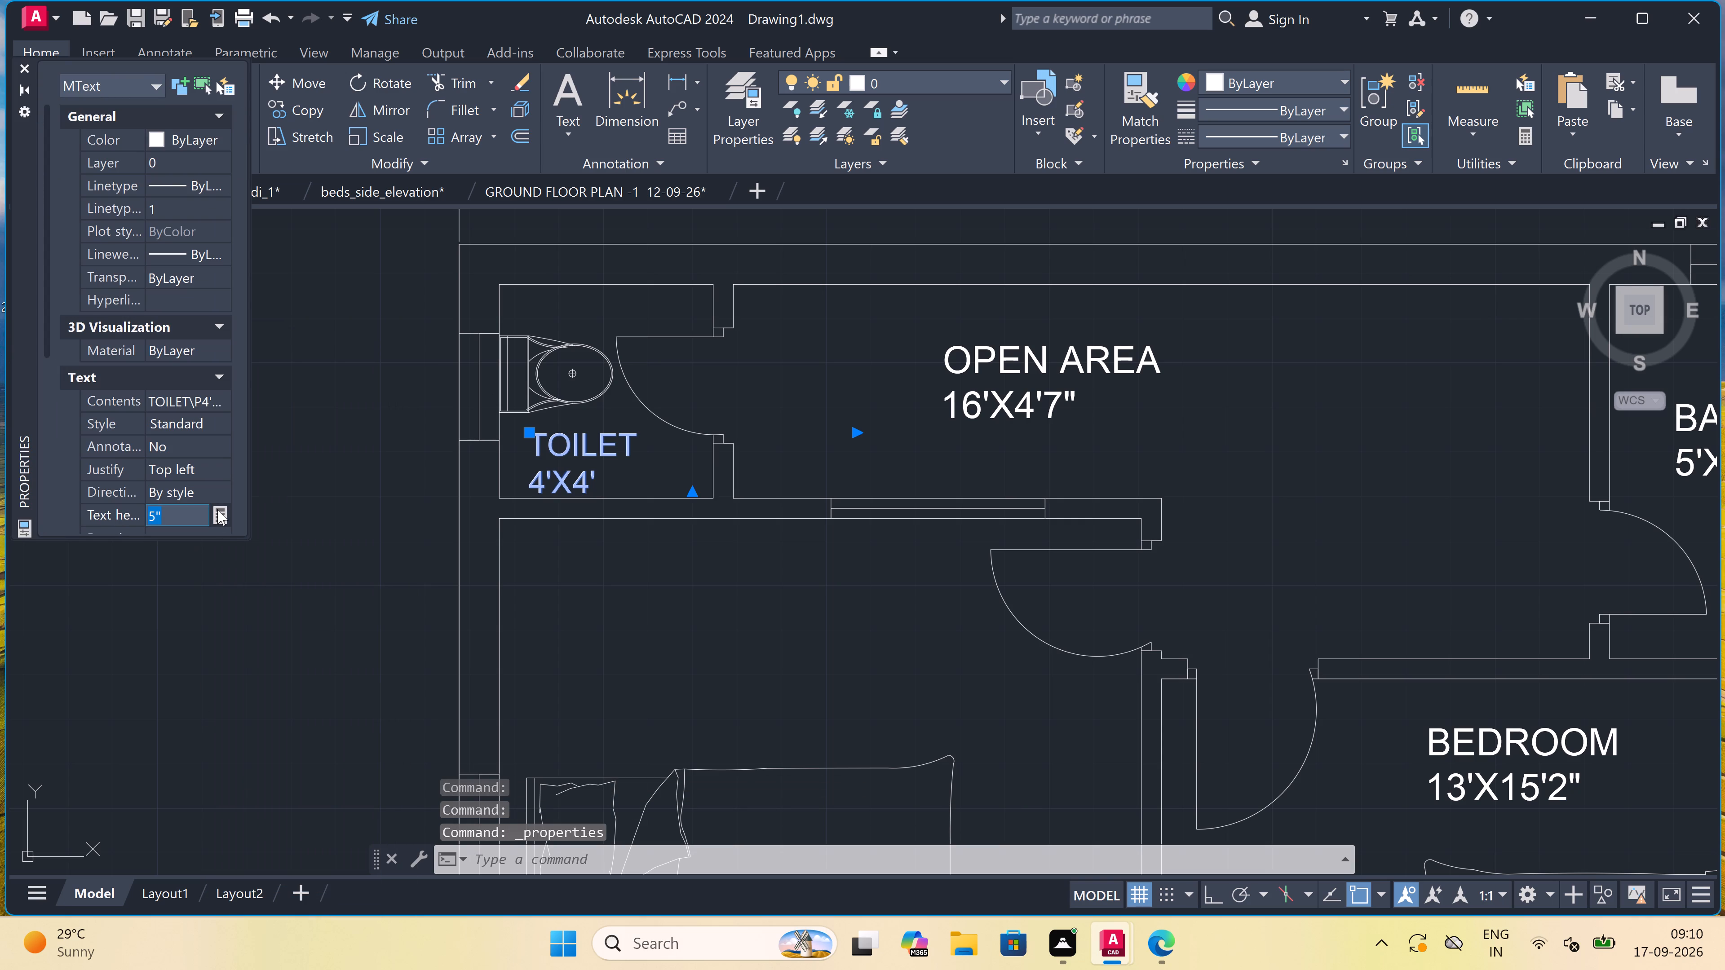
pyautogui.press('BackSpace')
pyautogui.press('4')
pyautogui.hotkey('shift', '"')
pyautogui.click(385, 543)
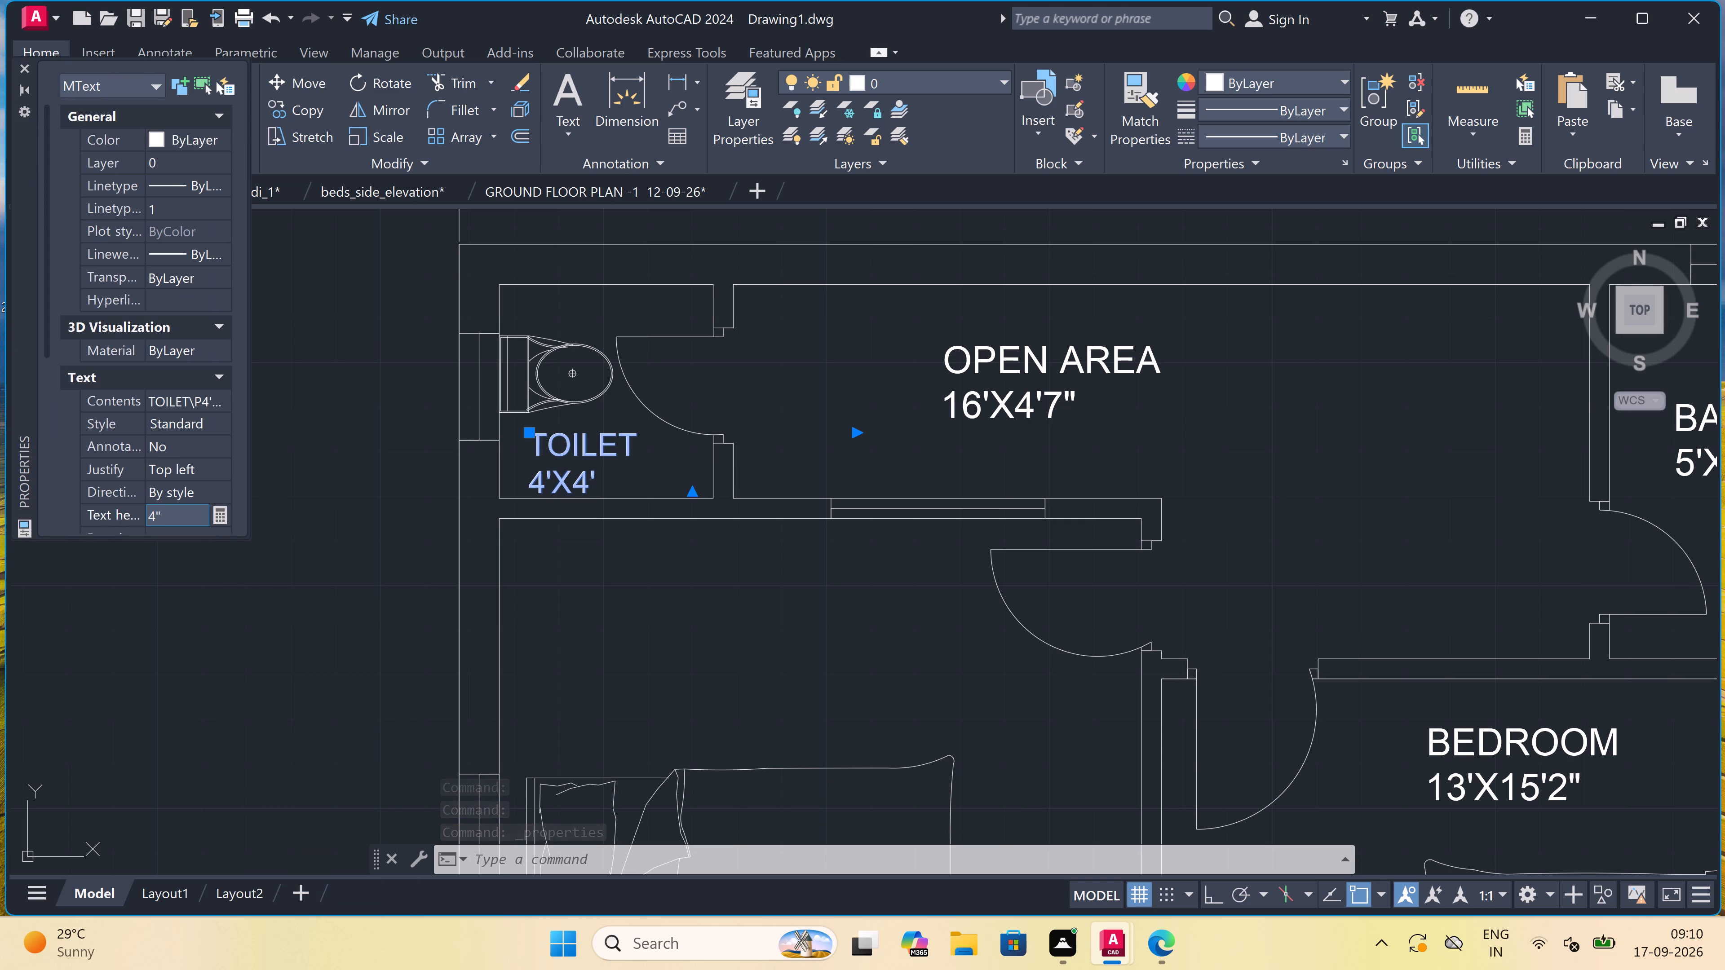
pyautogui.press('Escape')
# Move the LOBBY DINING AREA label up and left within its room, toward the kitchen opening.
pyautogui.scroll(-2, 433, 499)
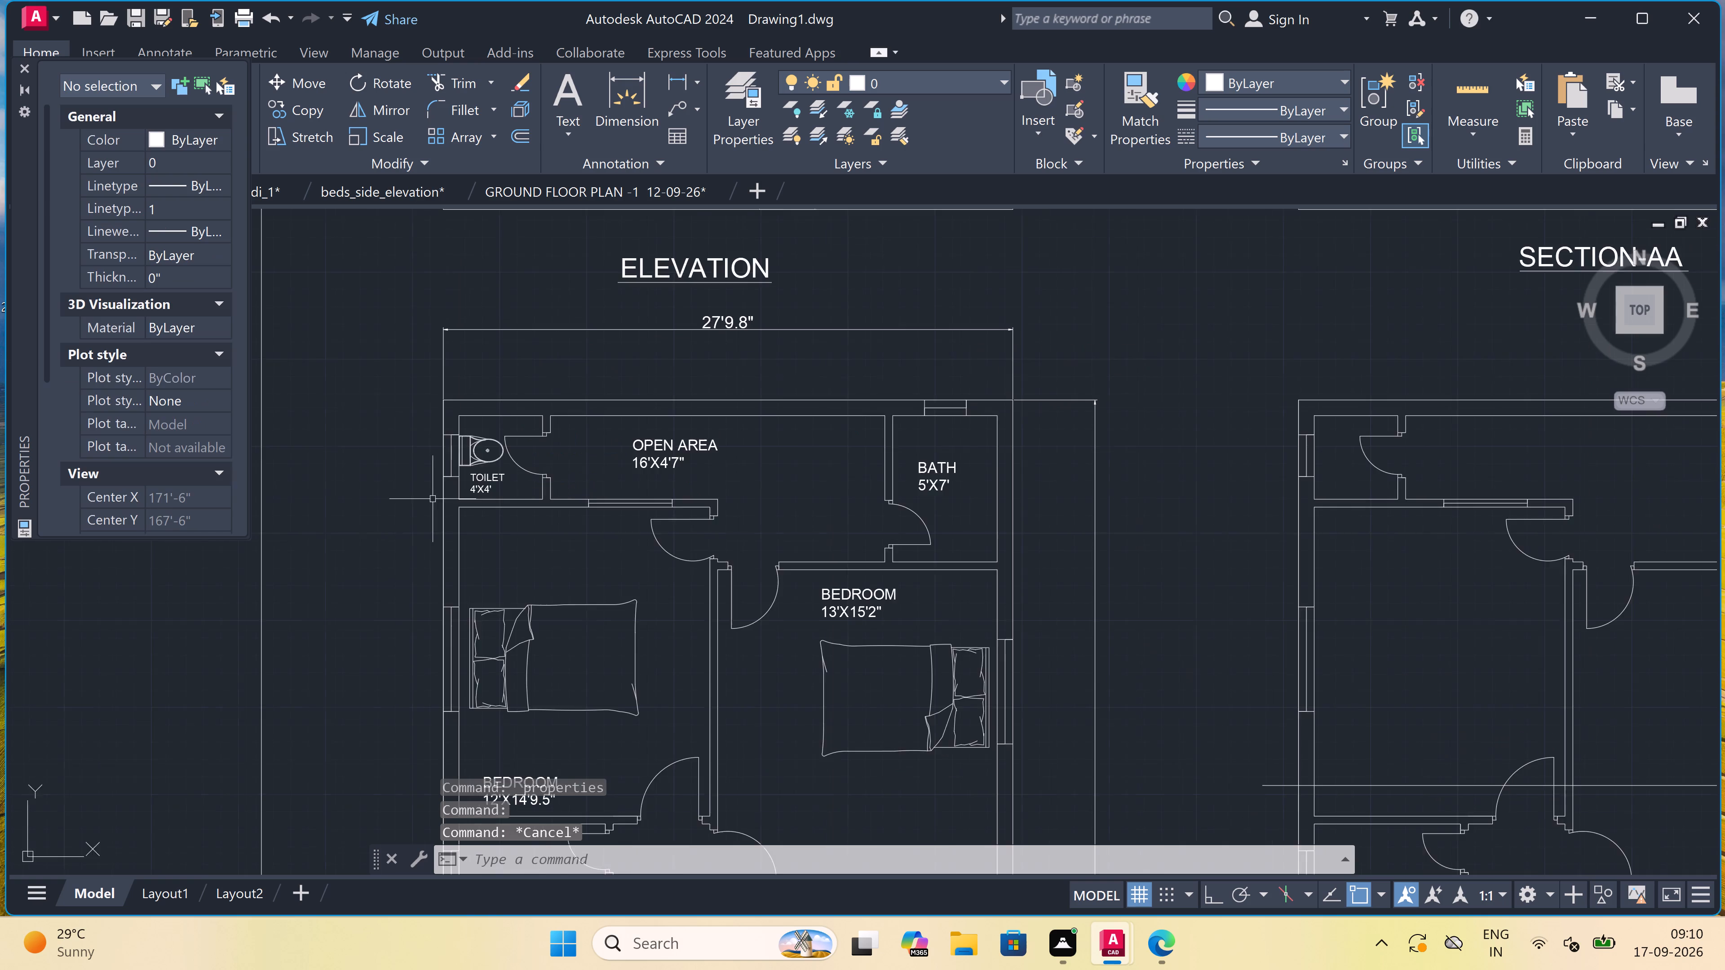
pyautogui.scroll(-2, 433, 499)
pyautogui.scroll(-3, 539, 442)
pyautogui.scroll(1, 425, 550)
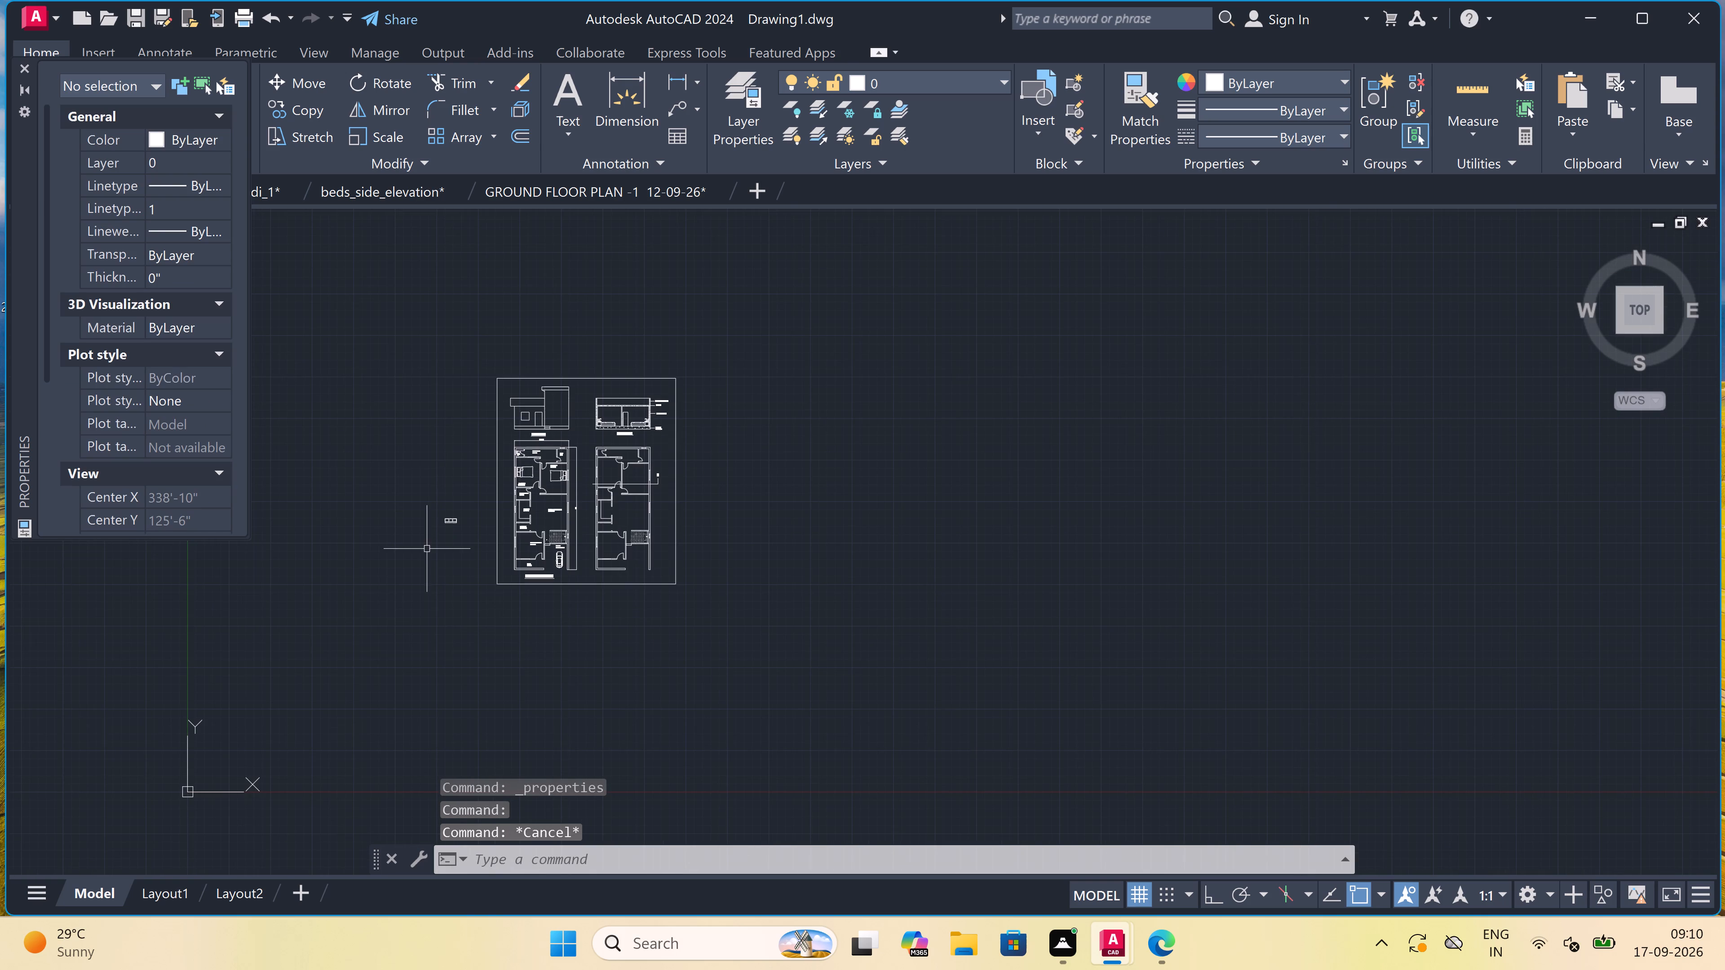
pyautogui.scroll(2, 425, 550)
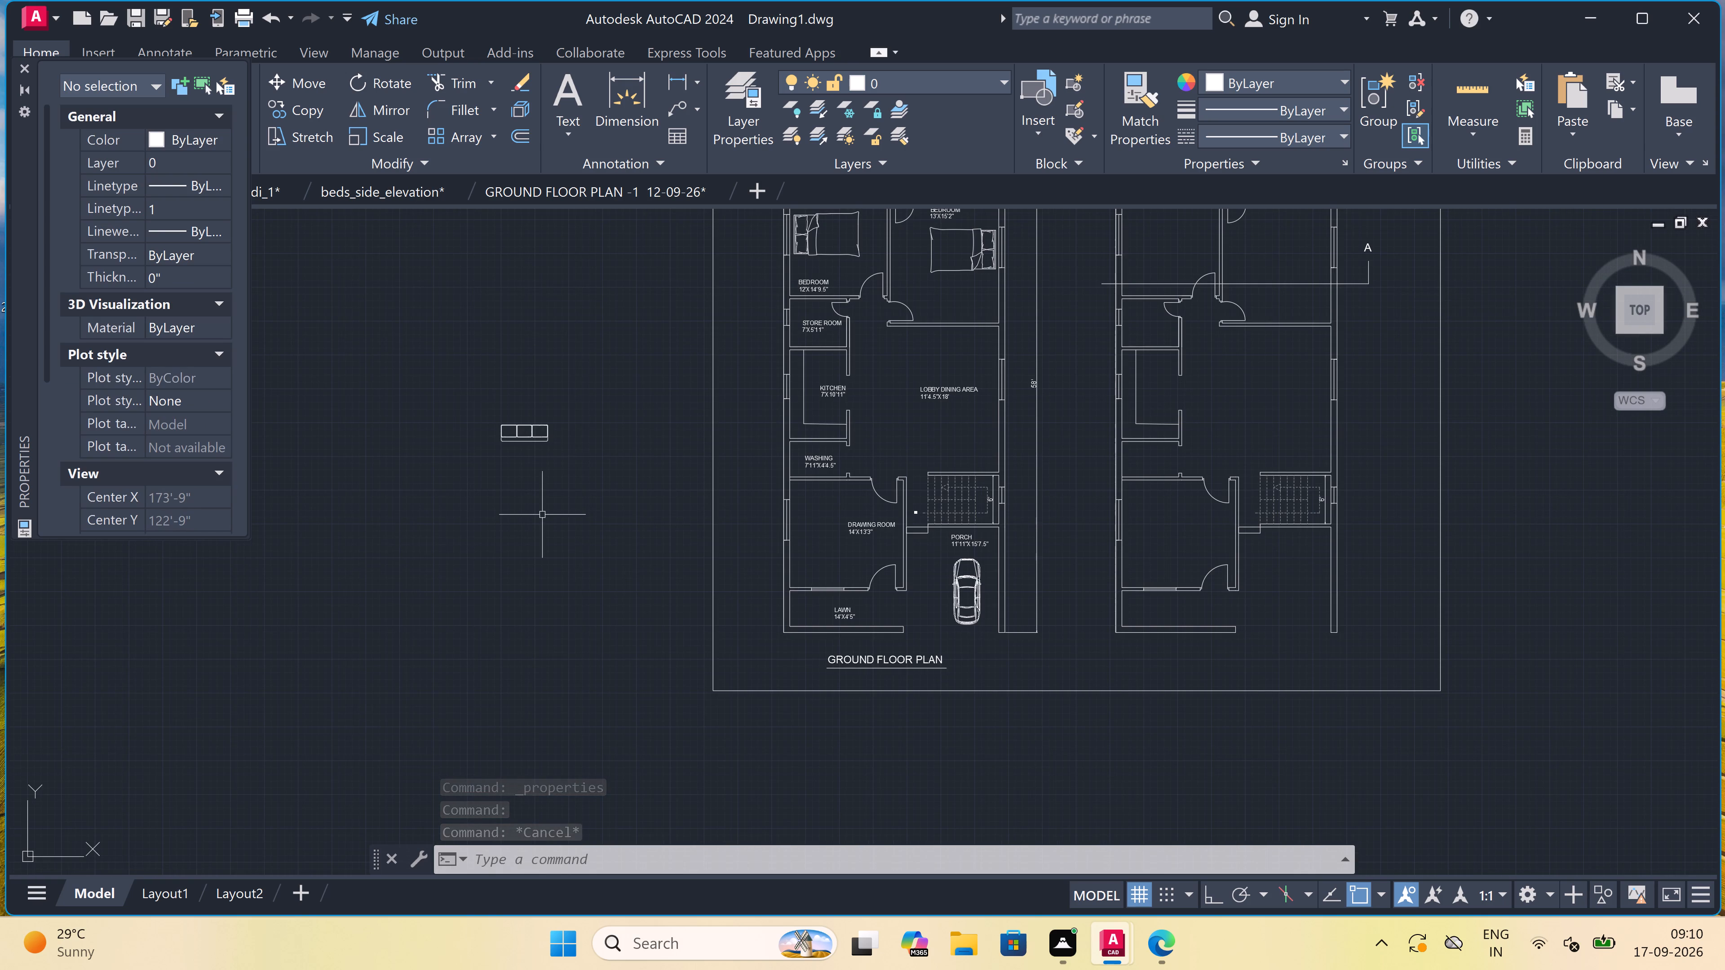
pyautogui.scroll(2, 1022, 364)
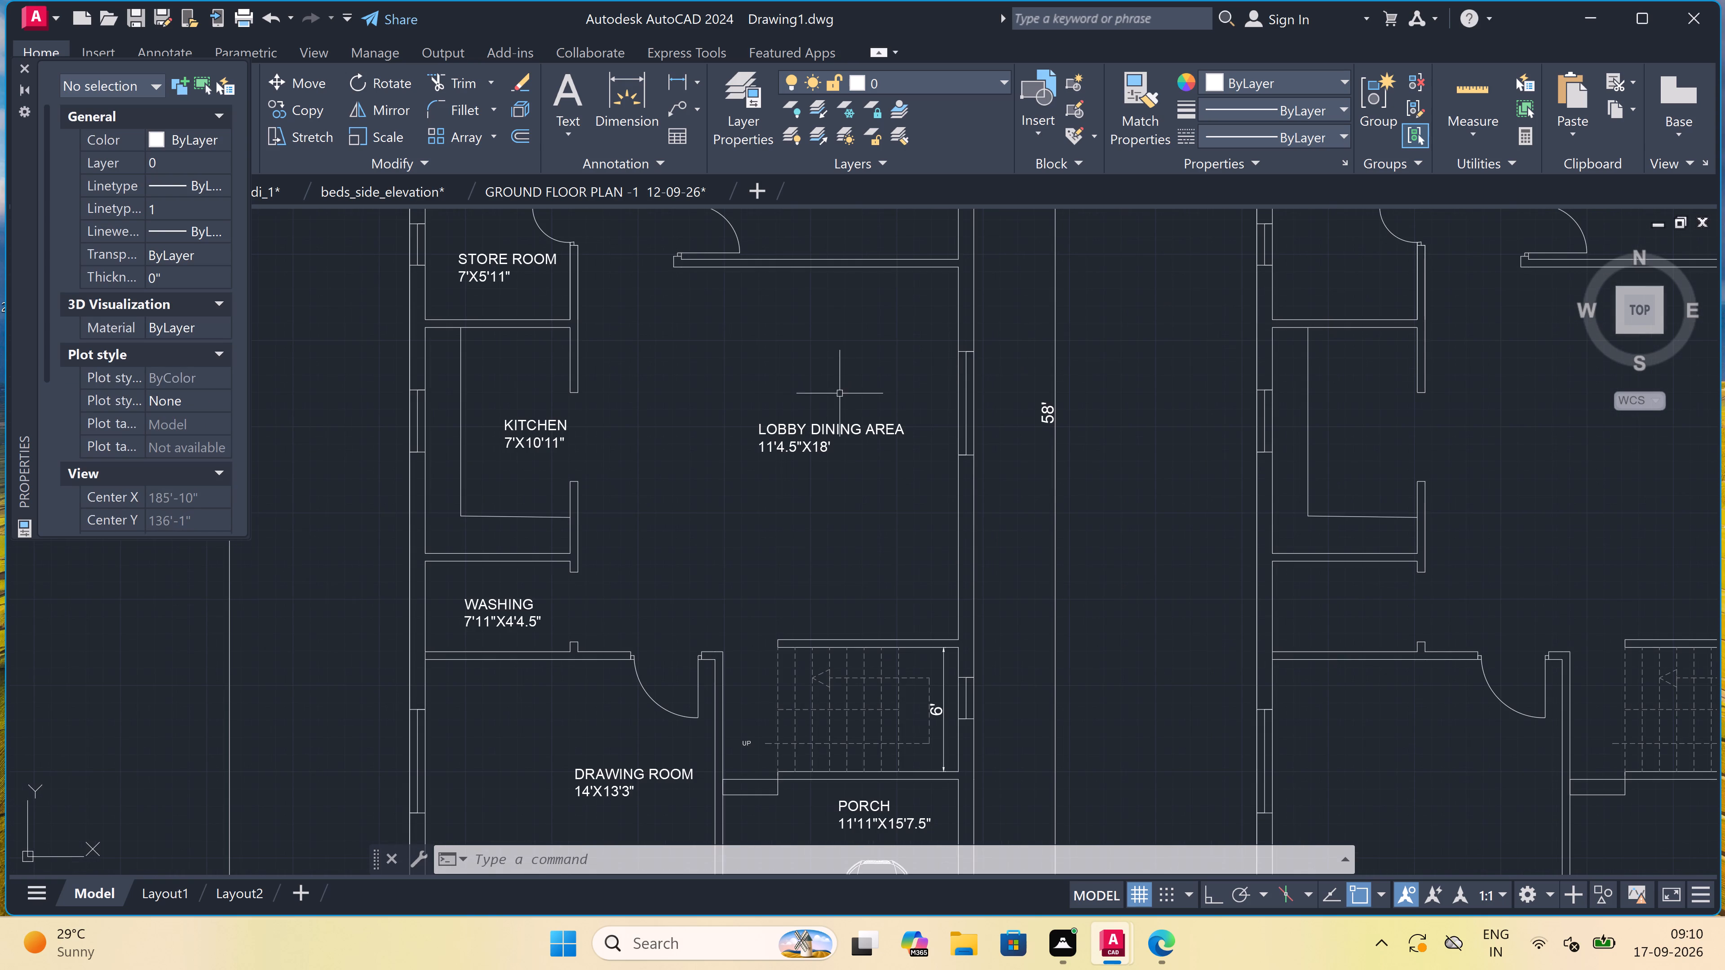
pyautogui.click(815, 427)
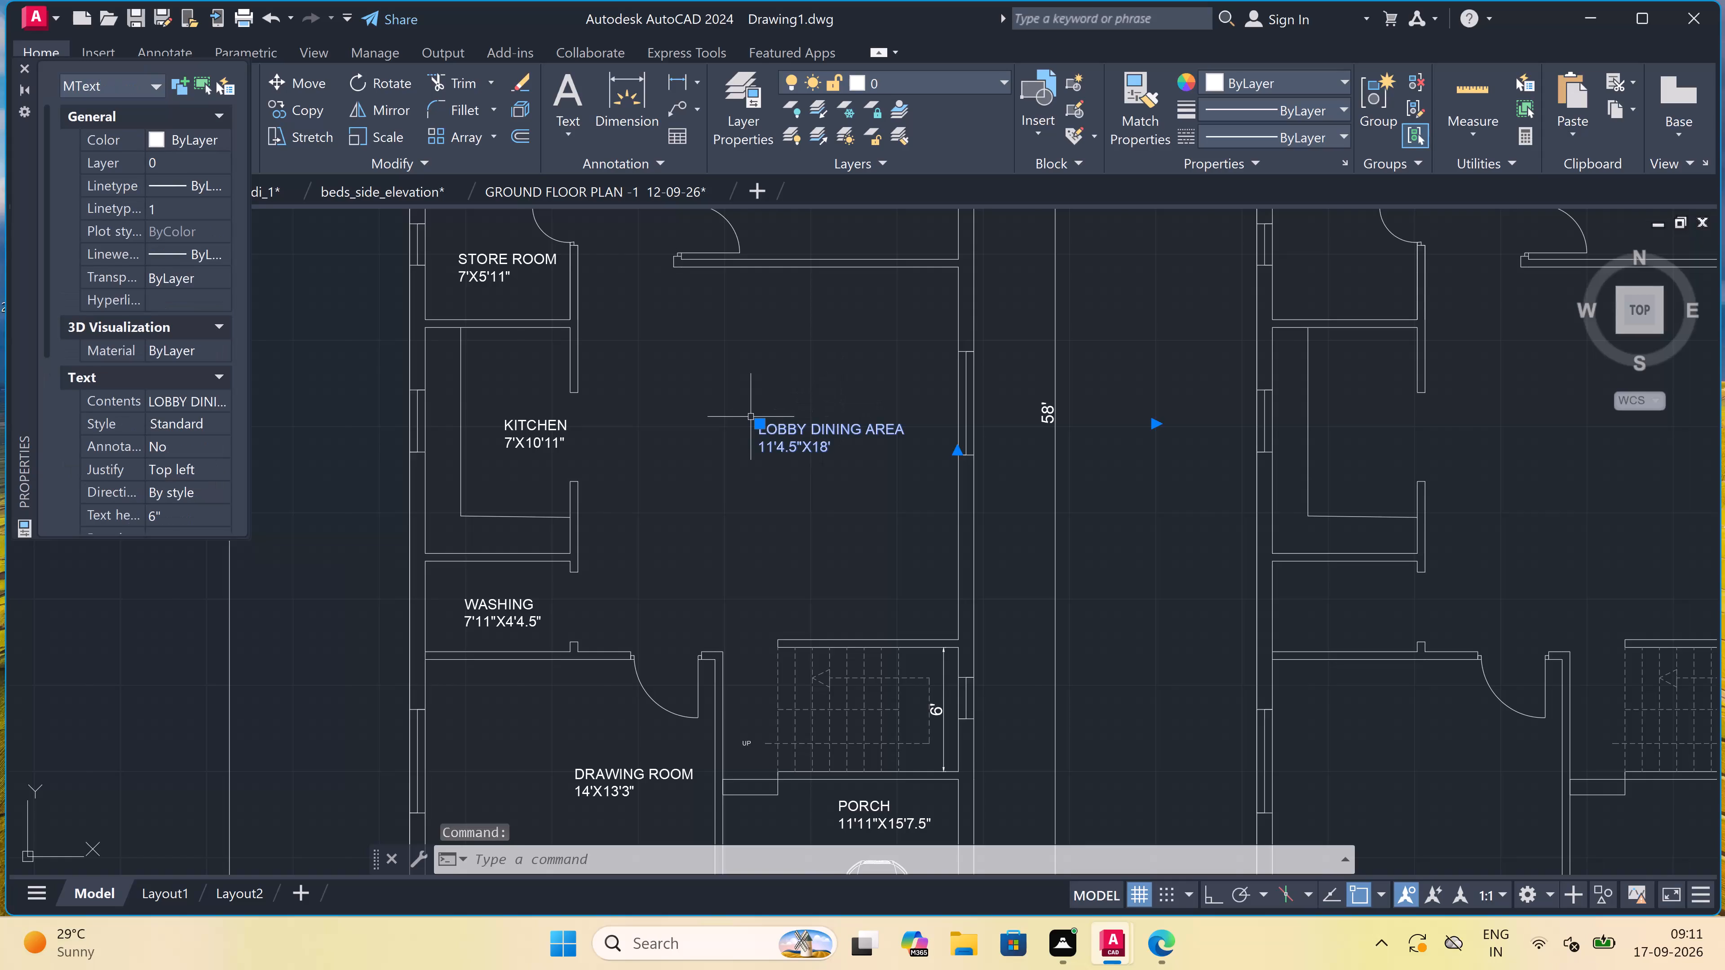
pyautogui.click(756, 422)
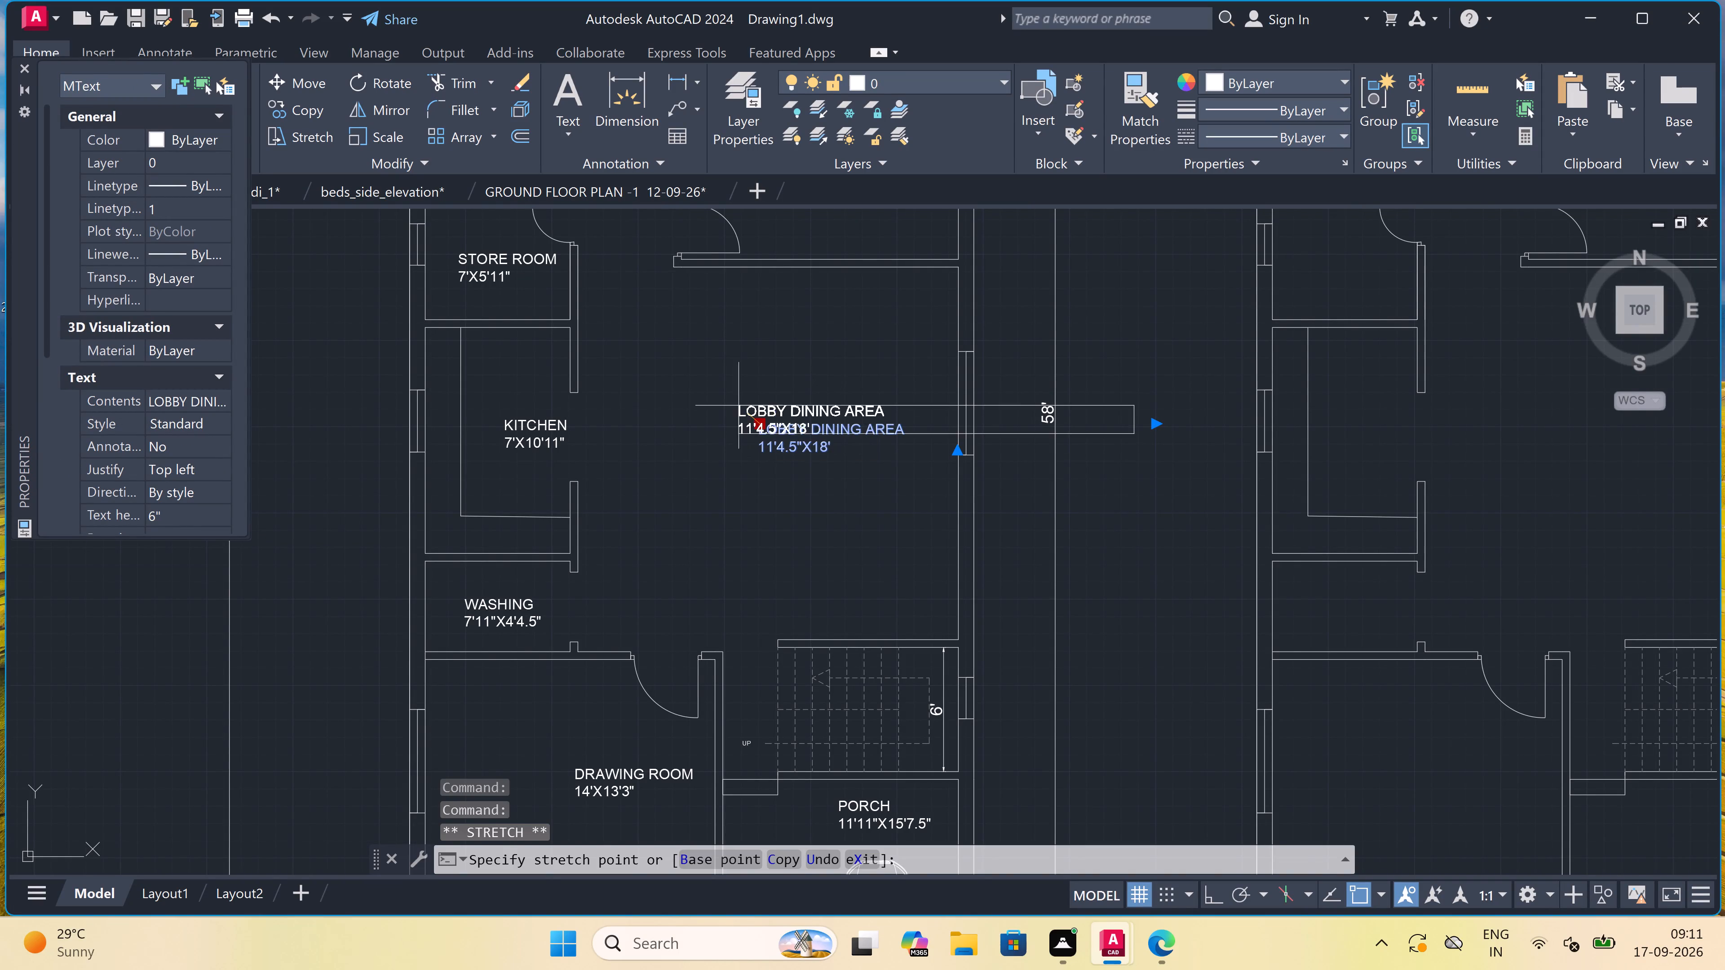
pyautogui.click(677, 386)
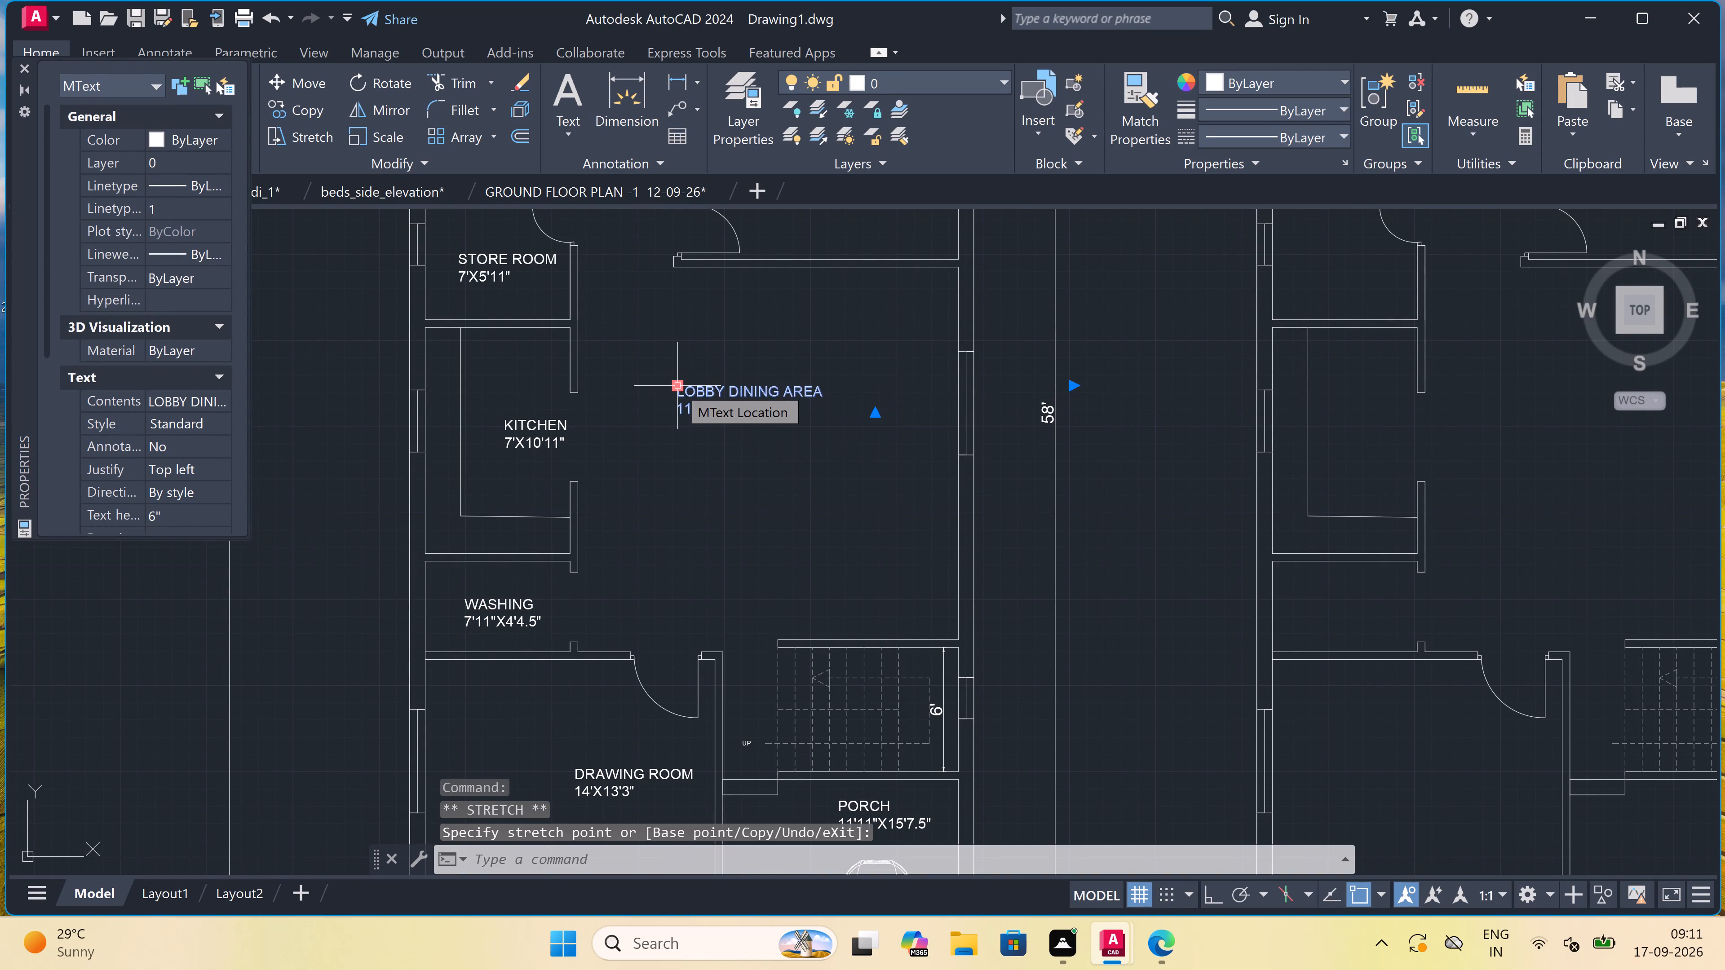
pyautogui.press('Escape')
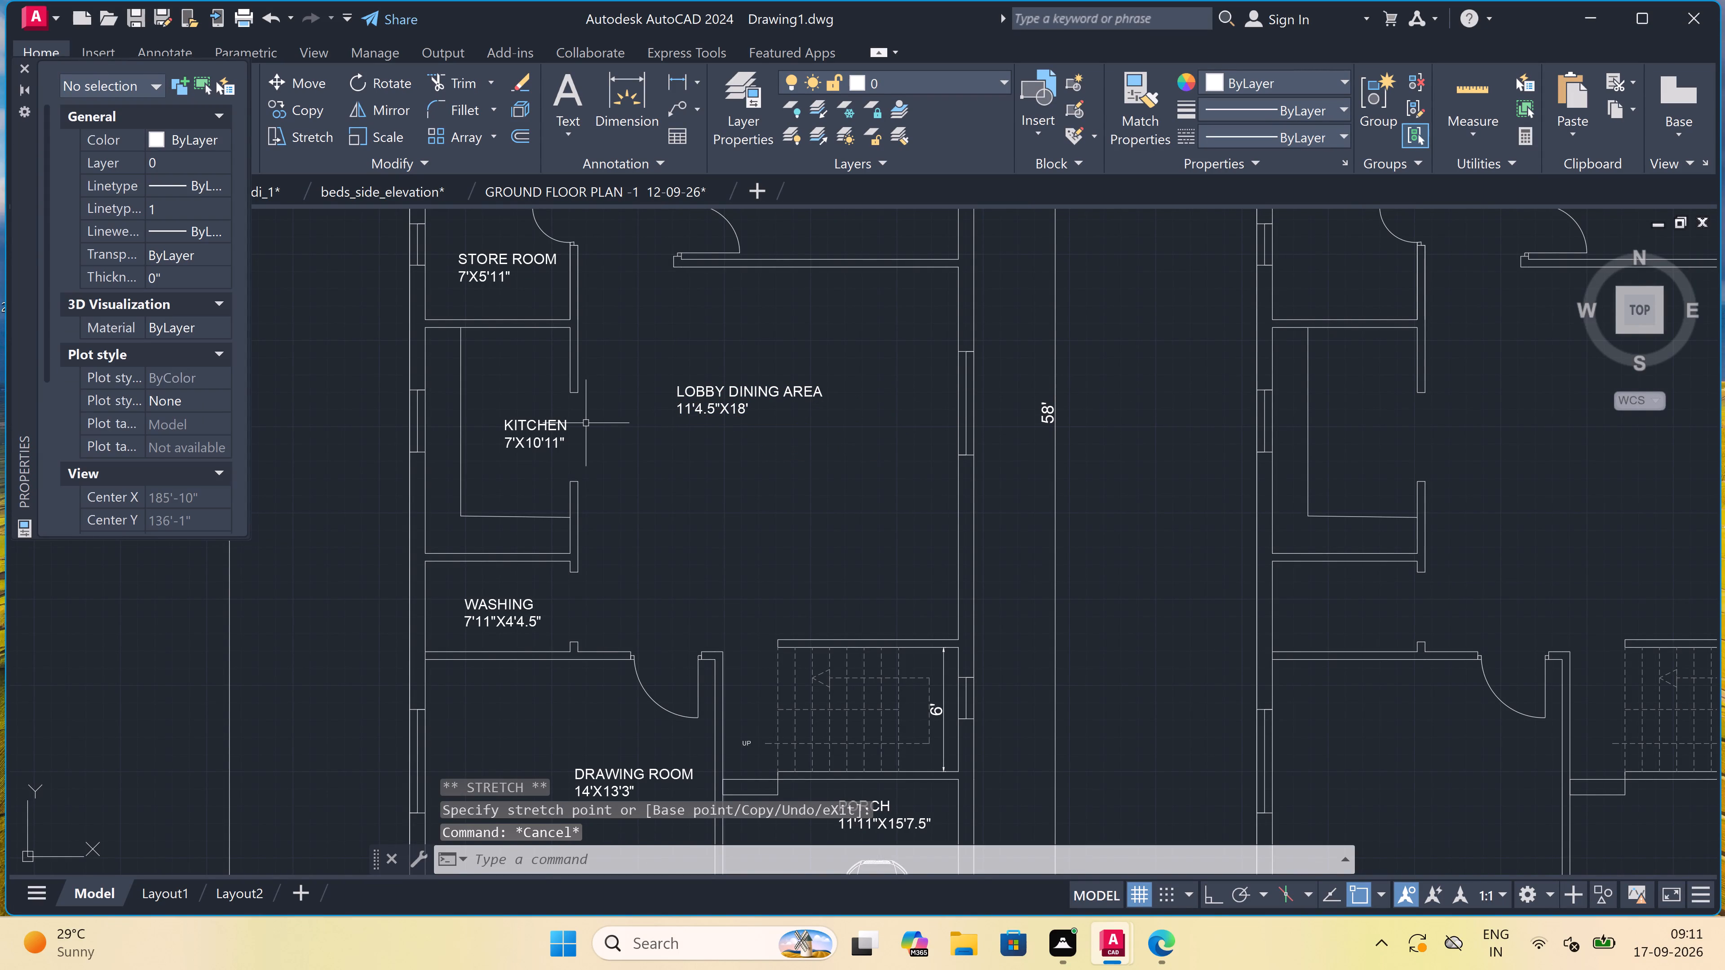
# Rotate the sofa outside the sheet 90° with Ortho on, so it stands vertically with its backrest facing right.
pyautogui.scroll(-3, 595, 421)
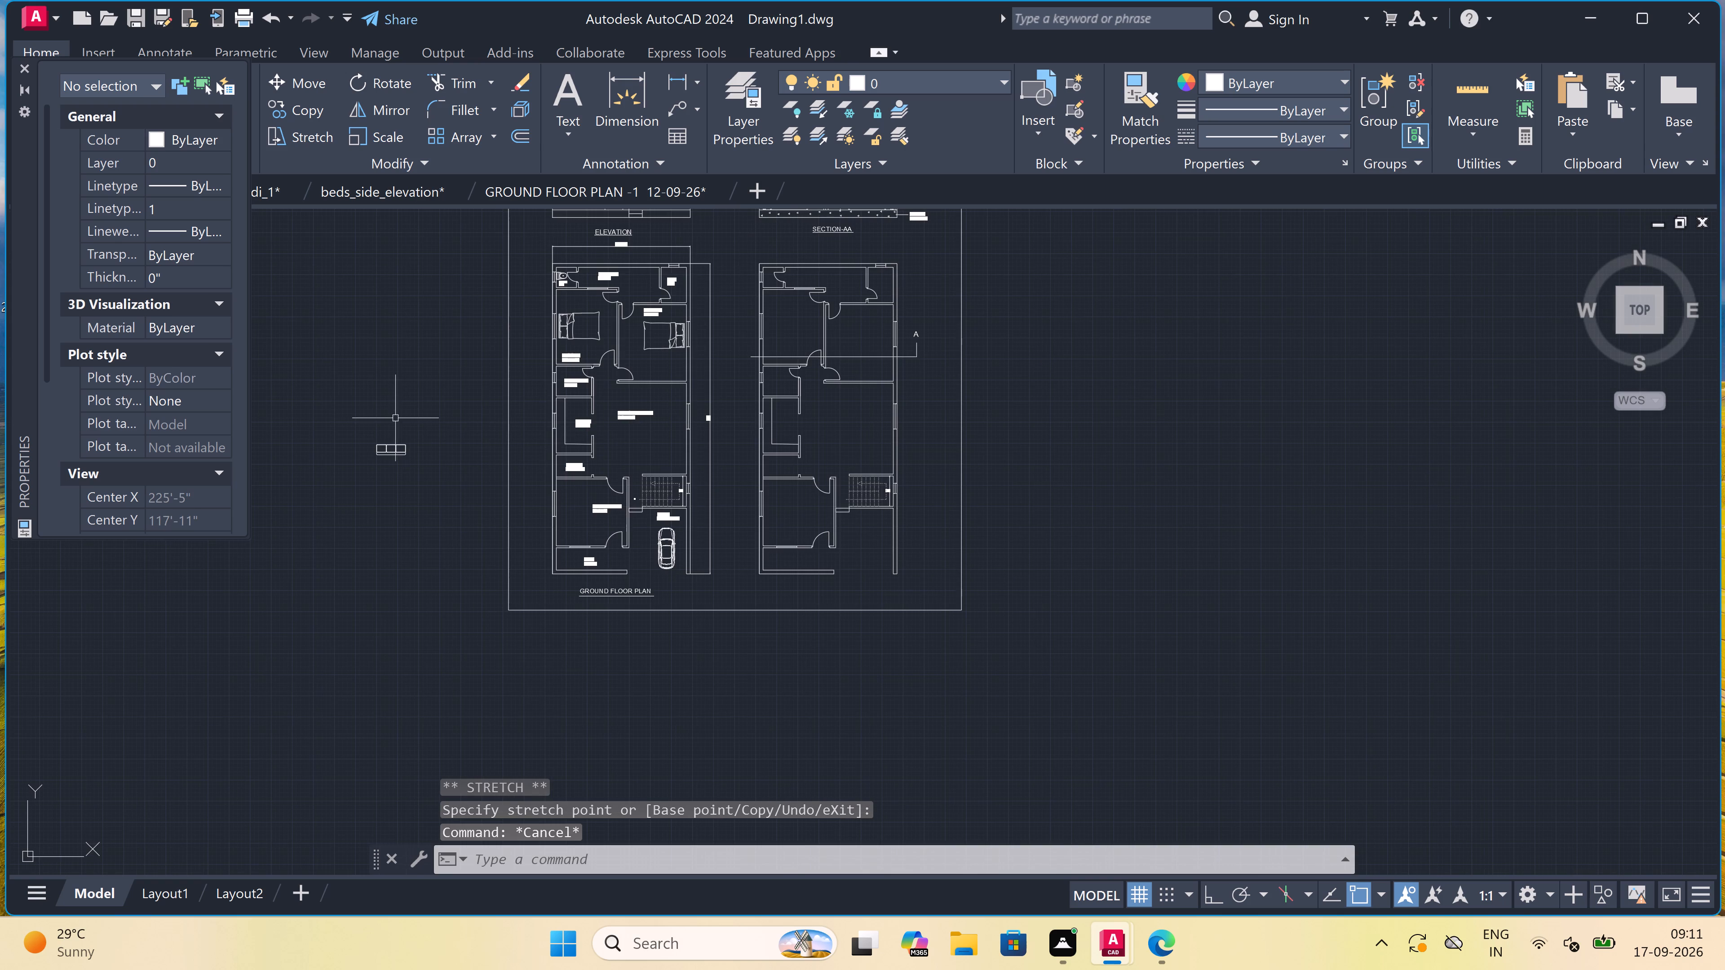
pyautogui.scroll(1, 333, 382)
pyautogui.click(500, 430)
pyautogui.click(292, 550)
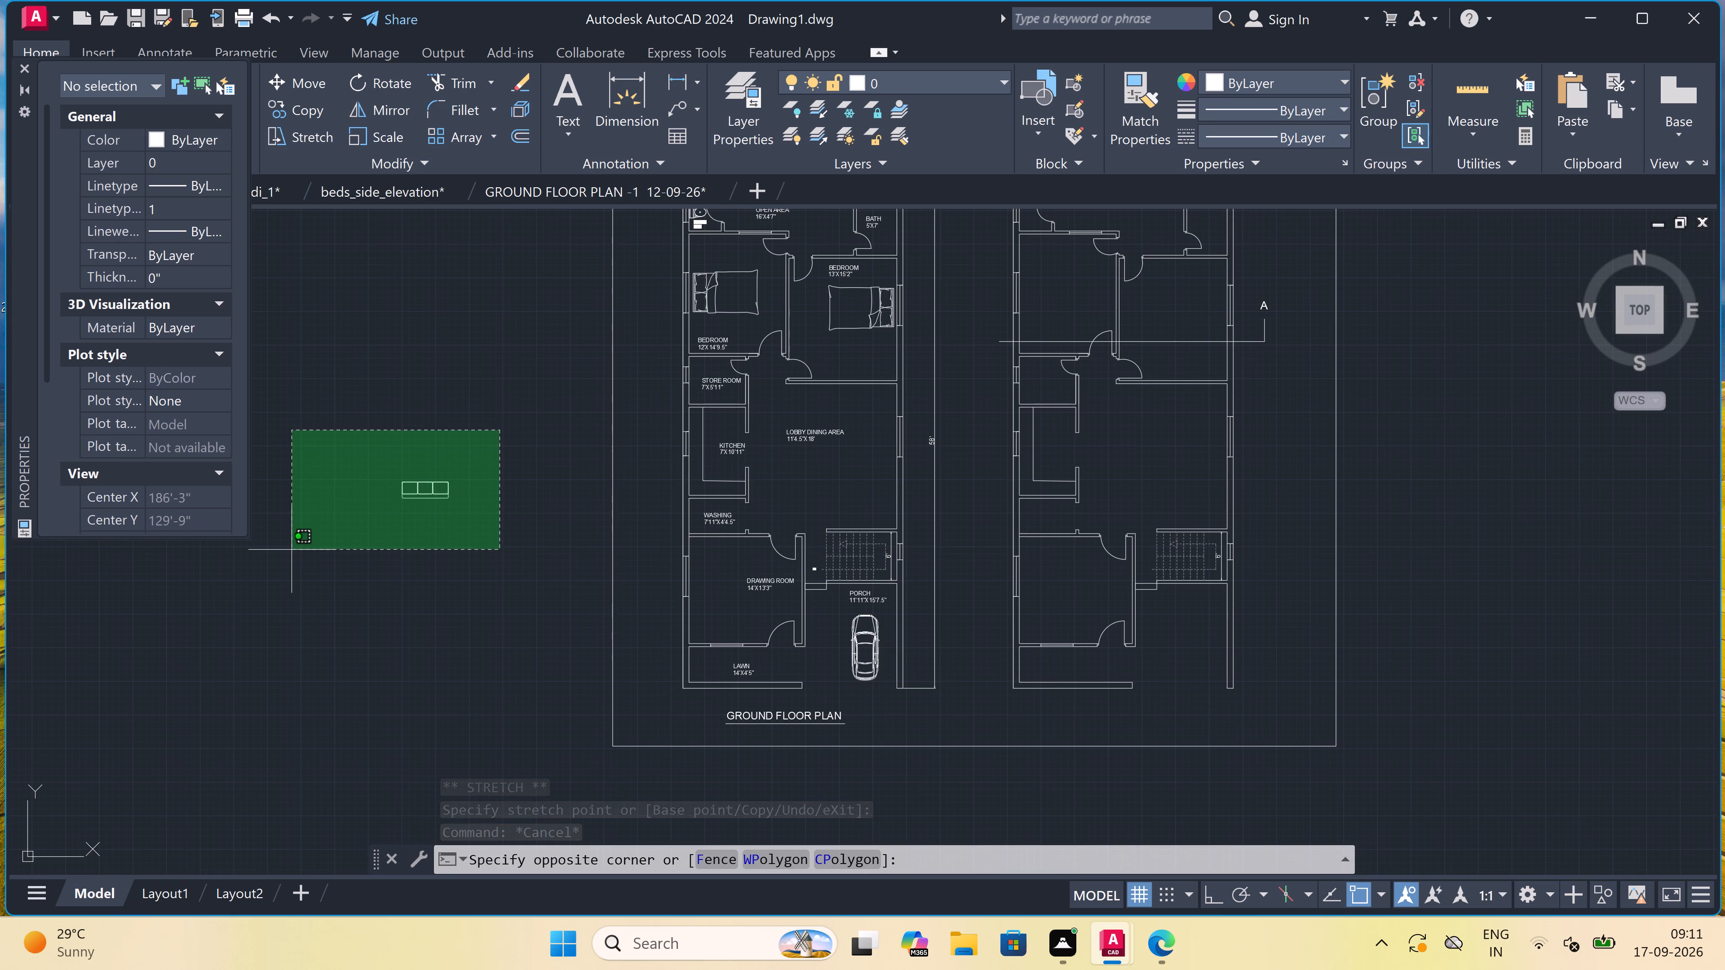
pyautogui.click(361, 71)
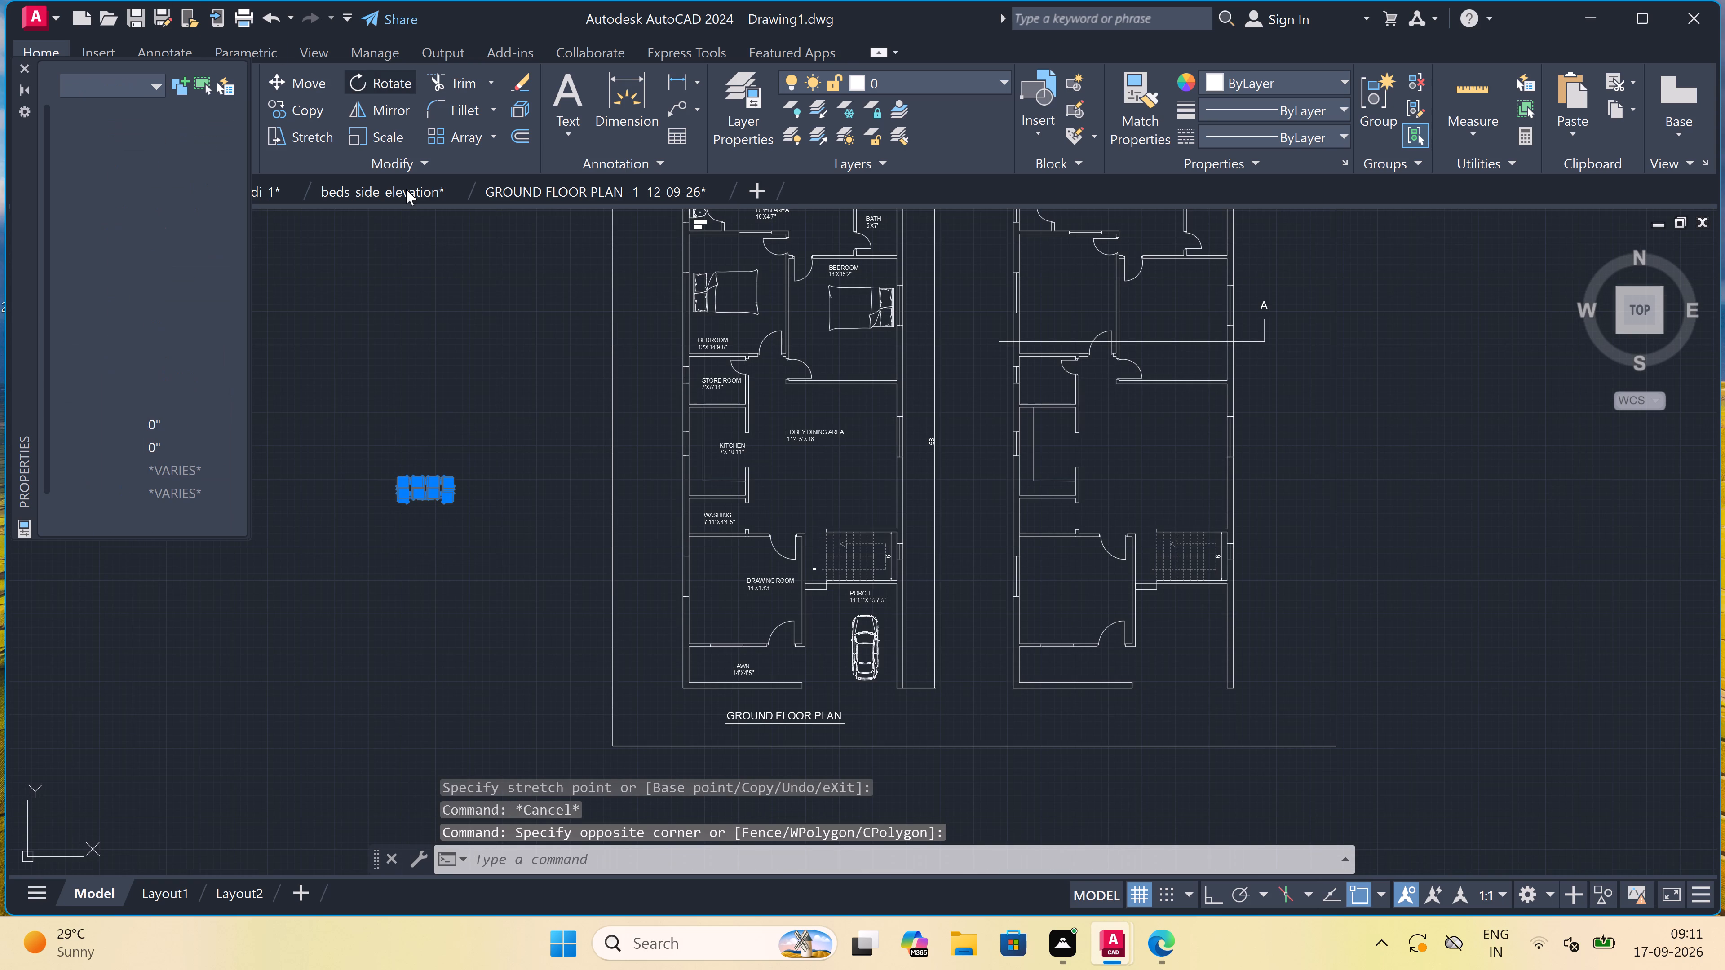
pyautogui.click(420, 484)
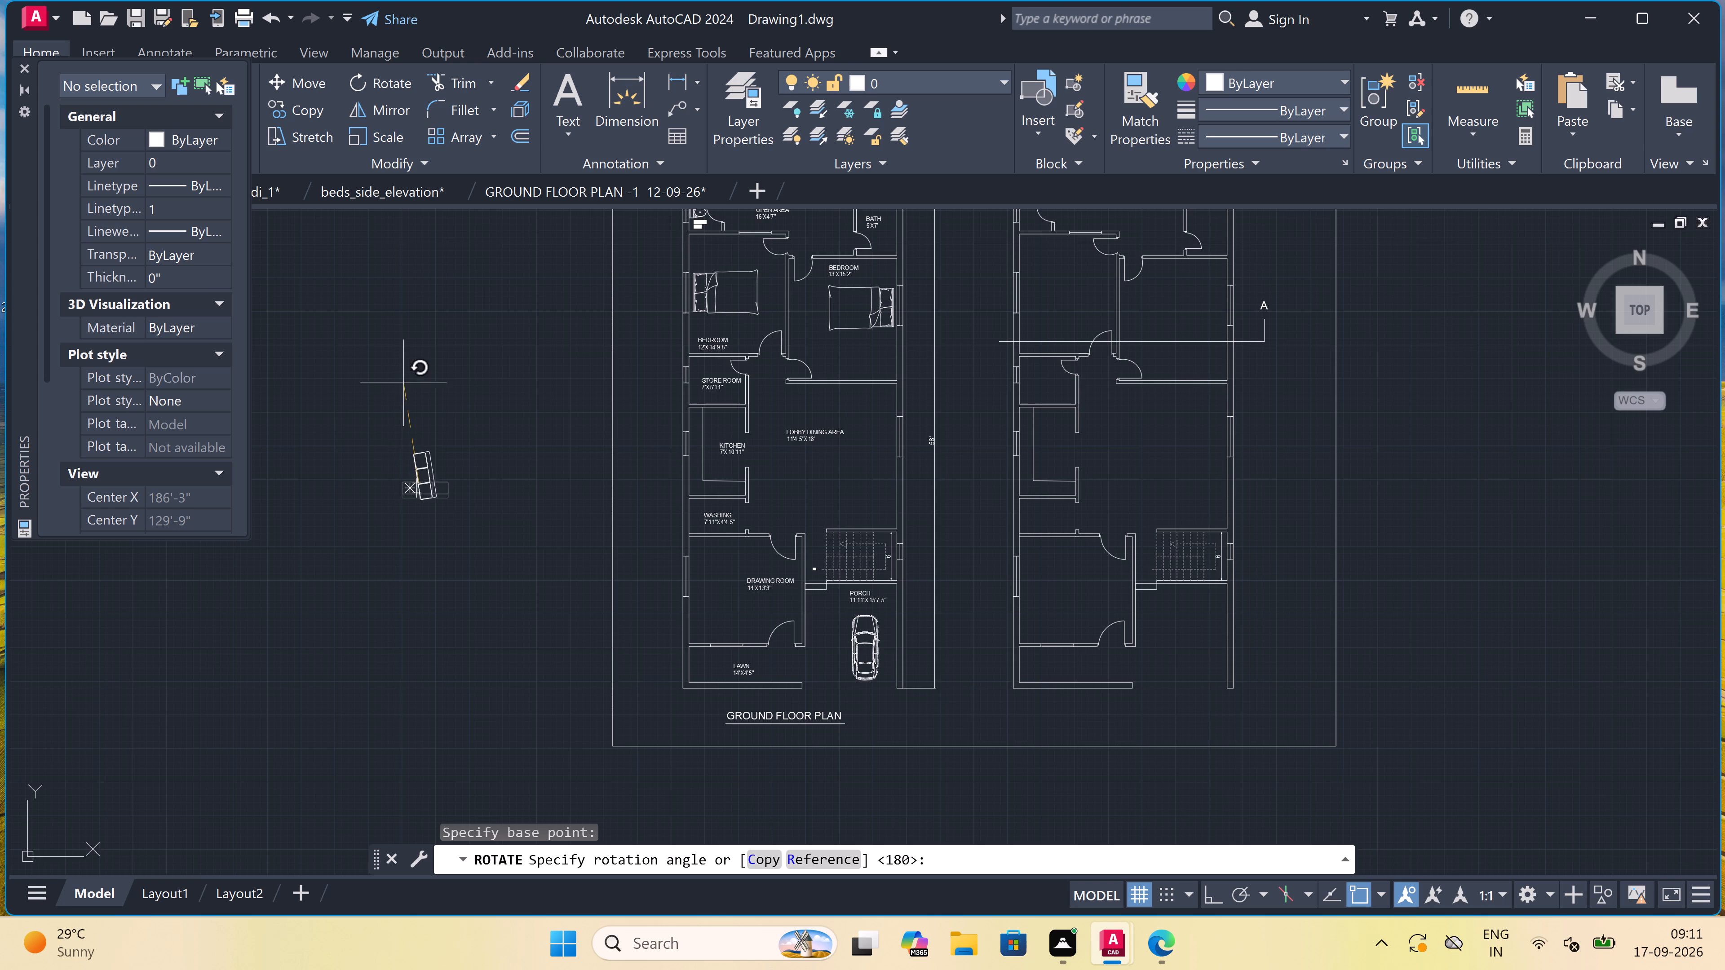
pyautogui.press('F8')
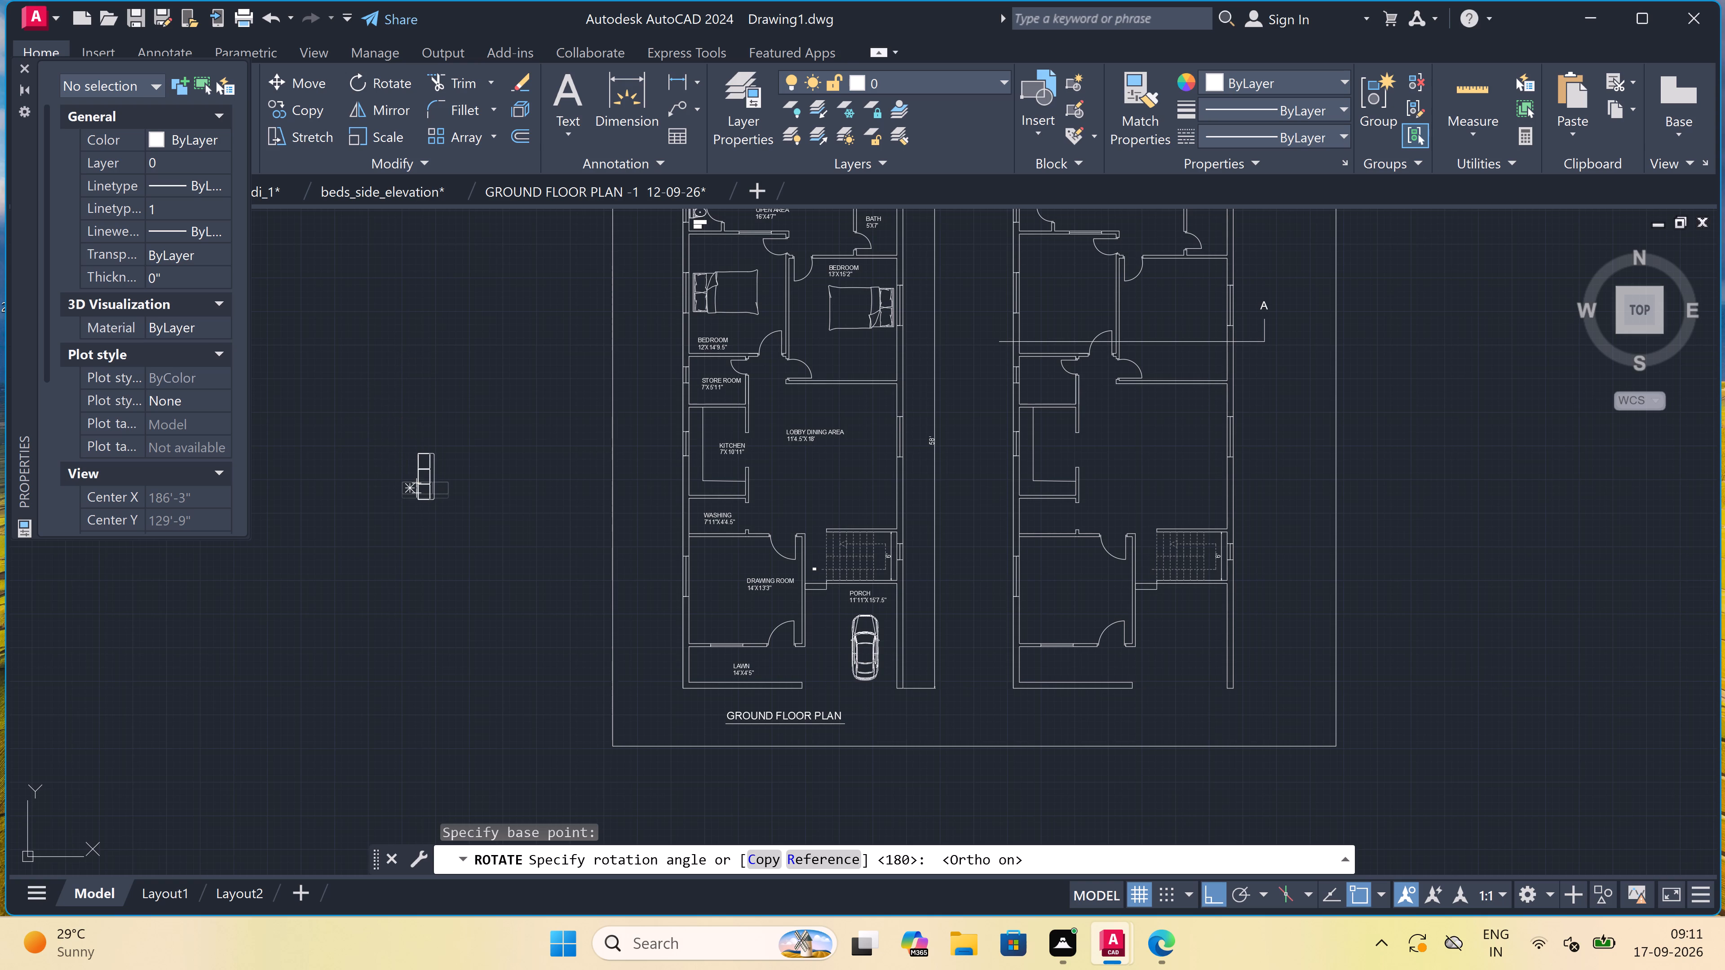
pyautogui.click(439, 393)
# Scale the rotated sofa up freehand to roughly two and a half times its size.
pyautogui.click(475, 408)
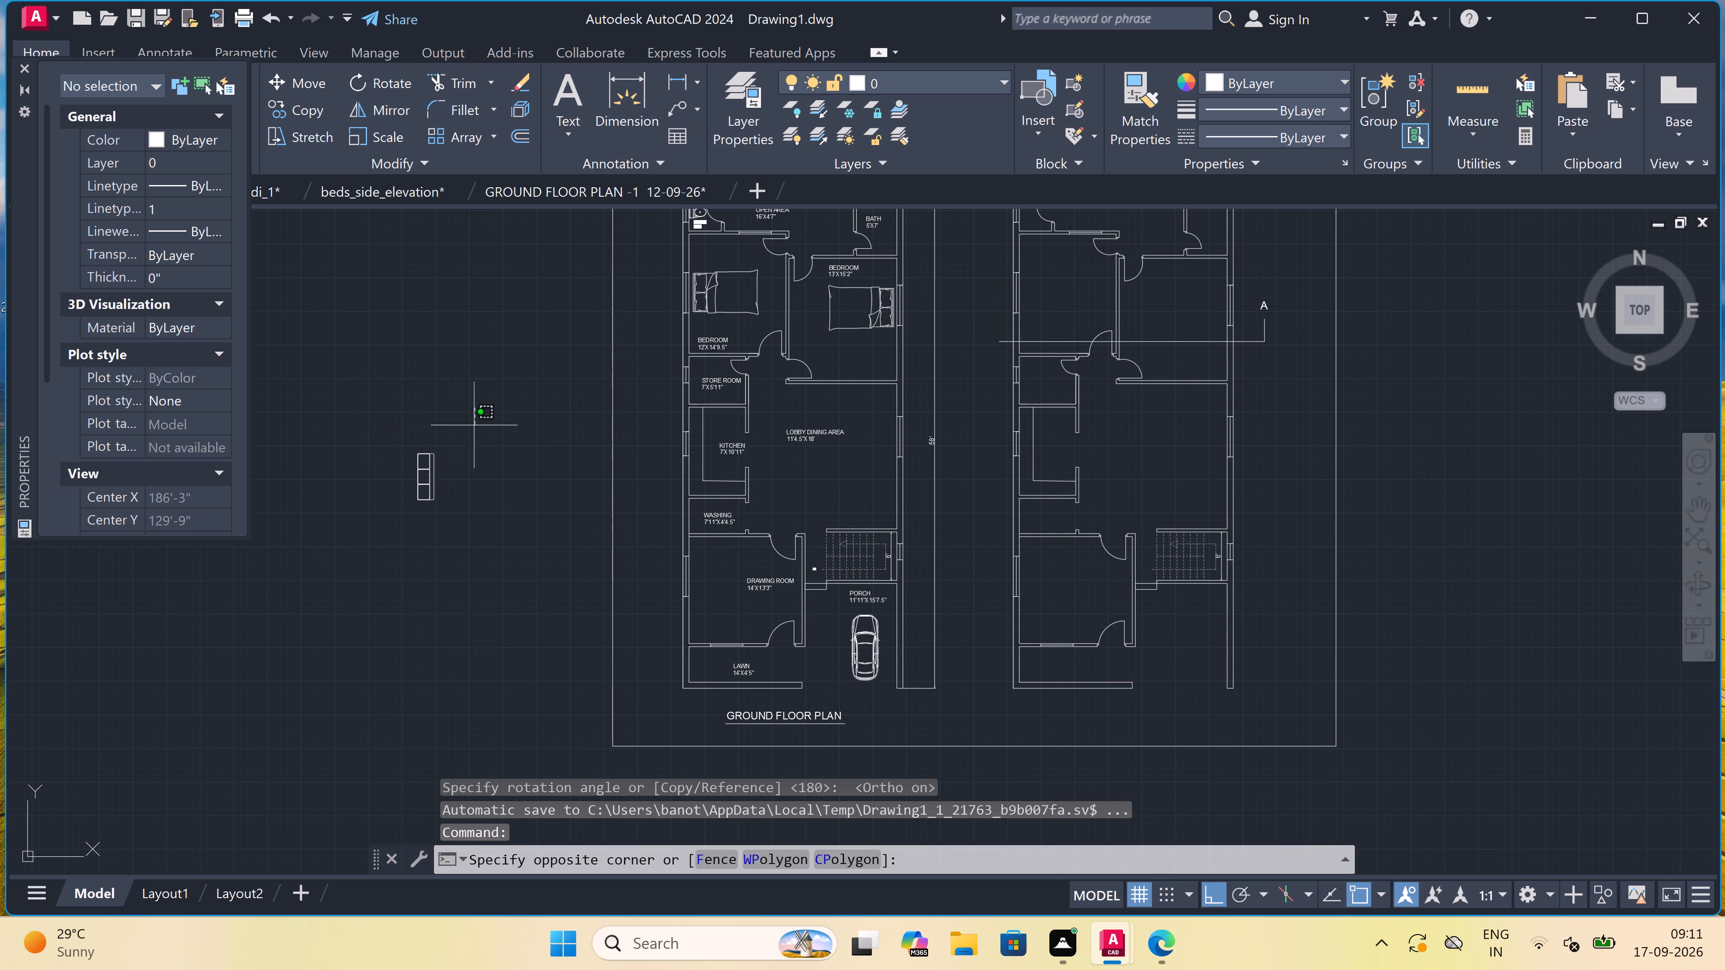
pyautogui.click(358, 563)
pyautogui.click(342, 128)
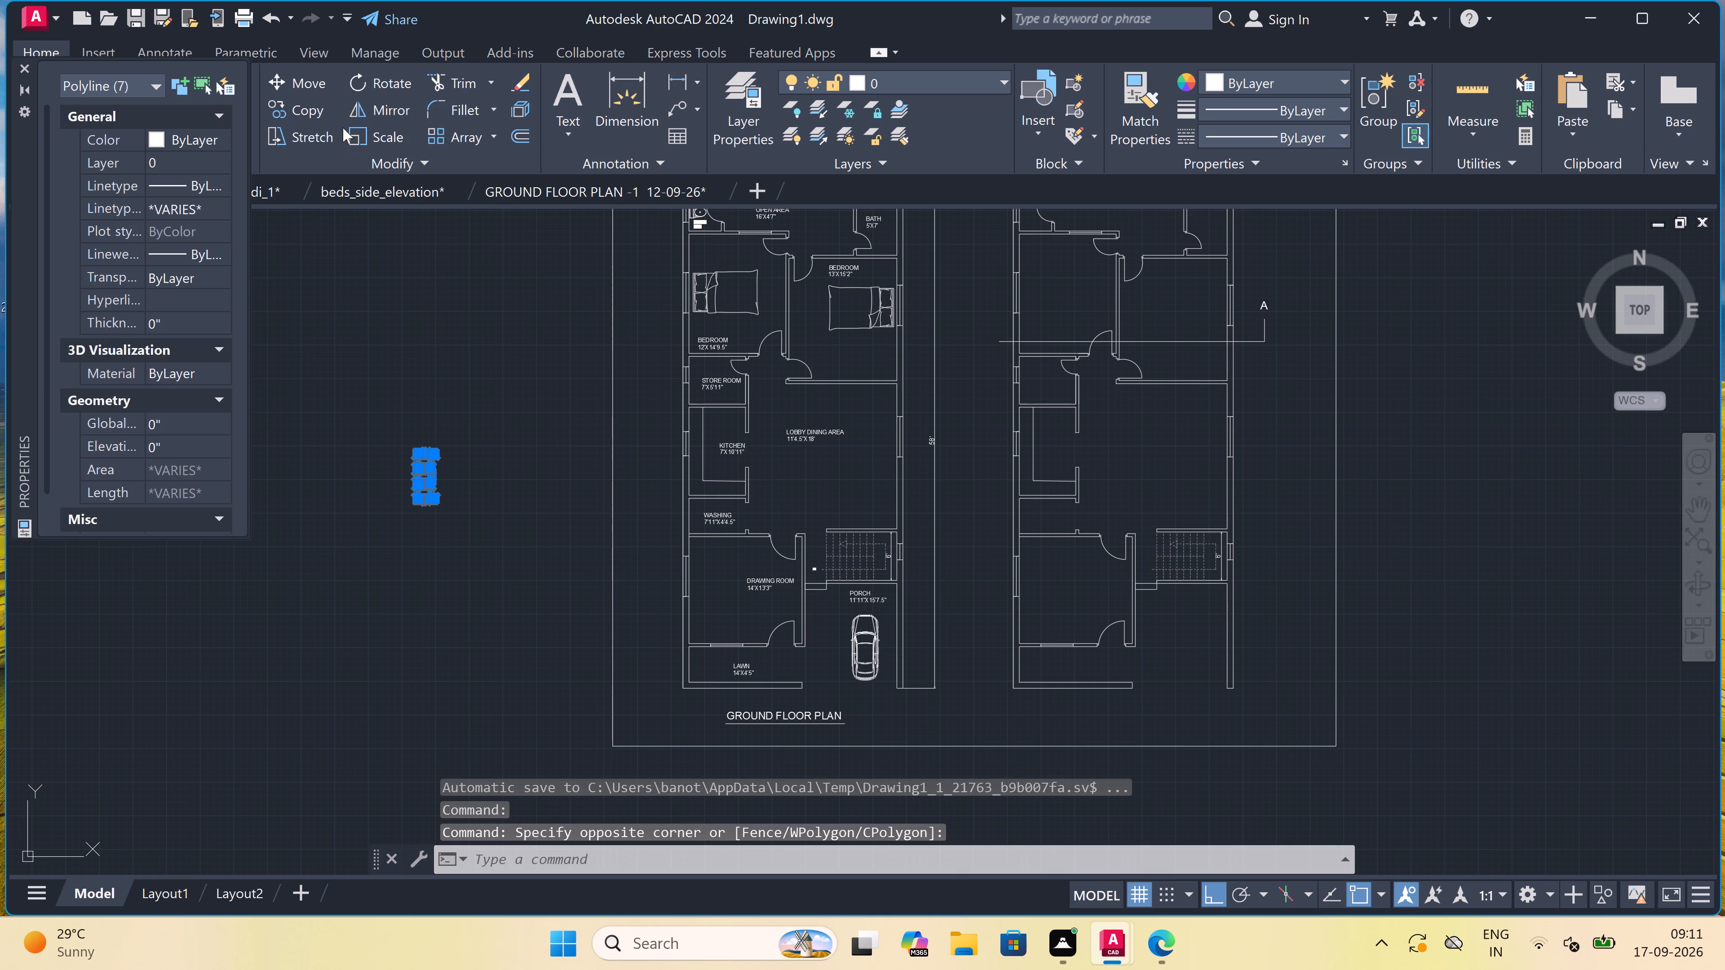
pyautogui.click(361, 124)
pyautogui.click(419, 470)
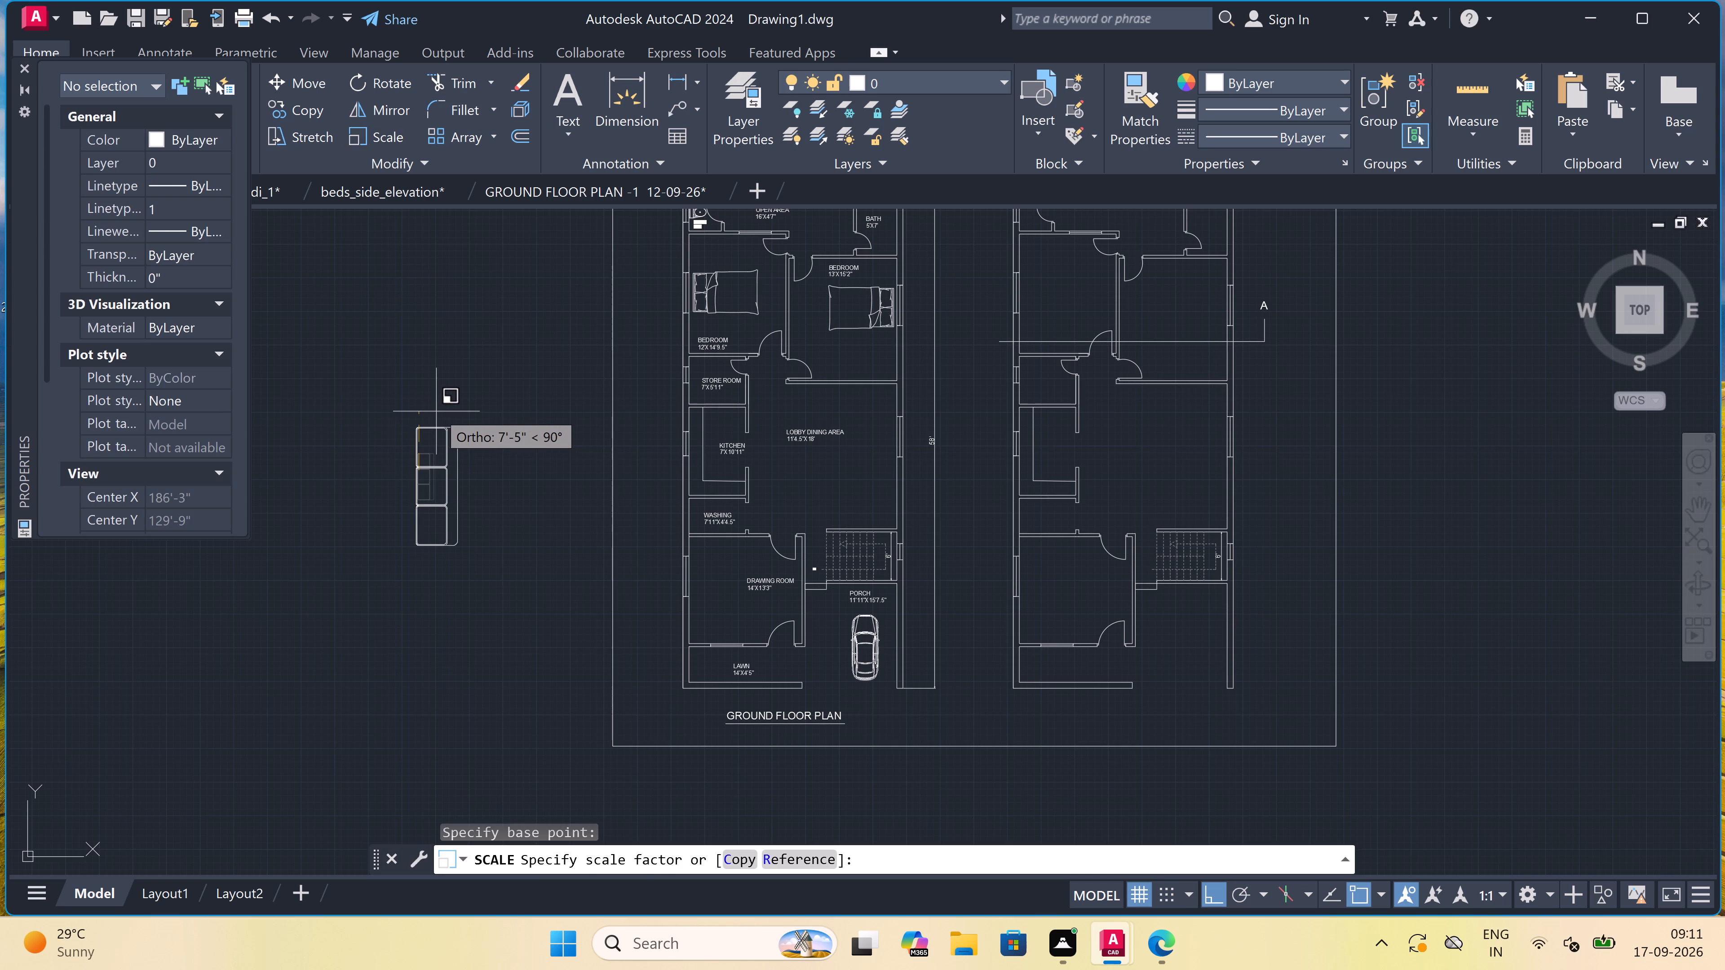
pyautogui.click(436, 413)
# Move the enlarged sofa into the lobby dining area, with Ortho off, placing its backrest along the right wall by the window.
pyautogui.moveTo(480, 413); pyautogui.dragTo(476, 418)
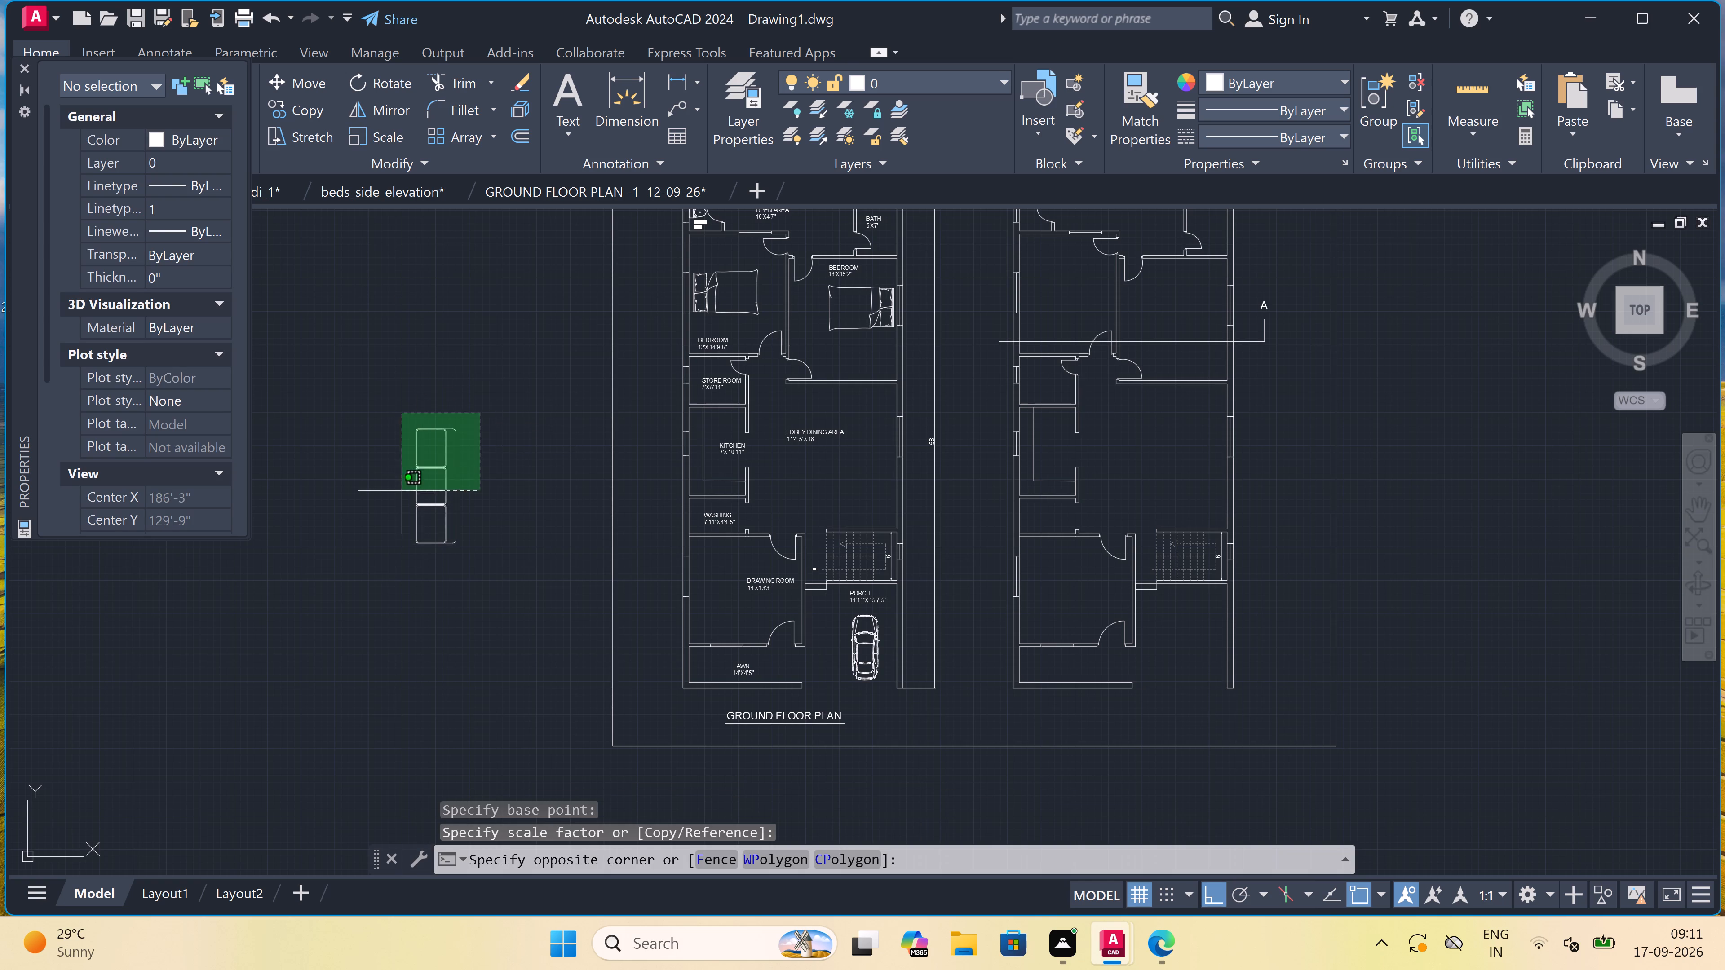
pyautogui.click(335, 559)
pyautogui.moveTo(301, 53); pyautogui.dragTo(306, 65)
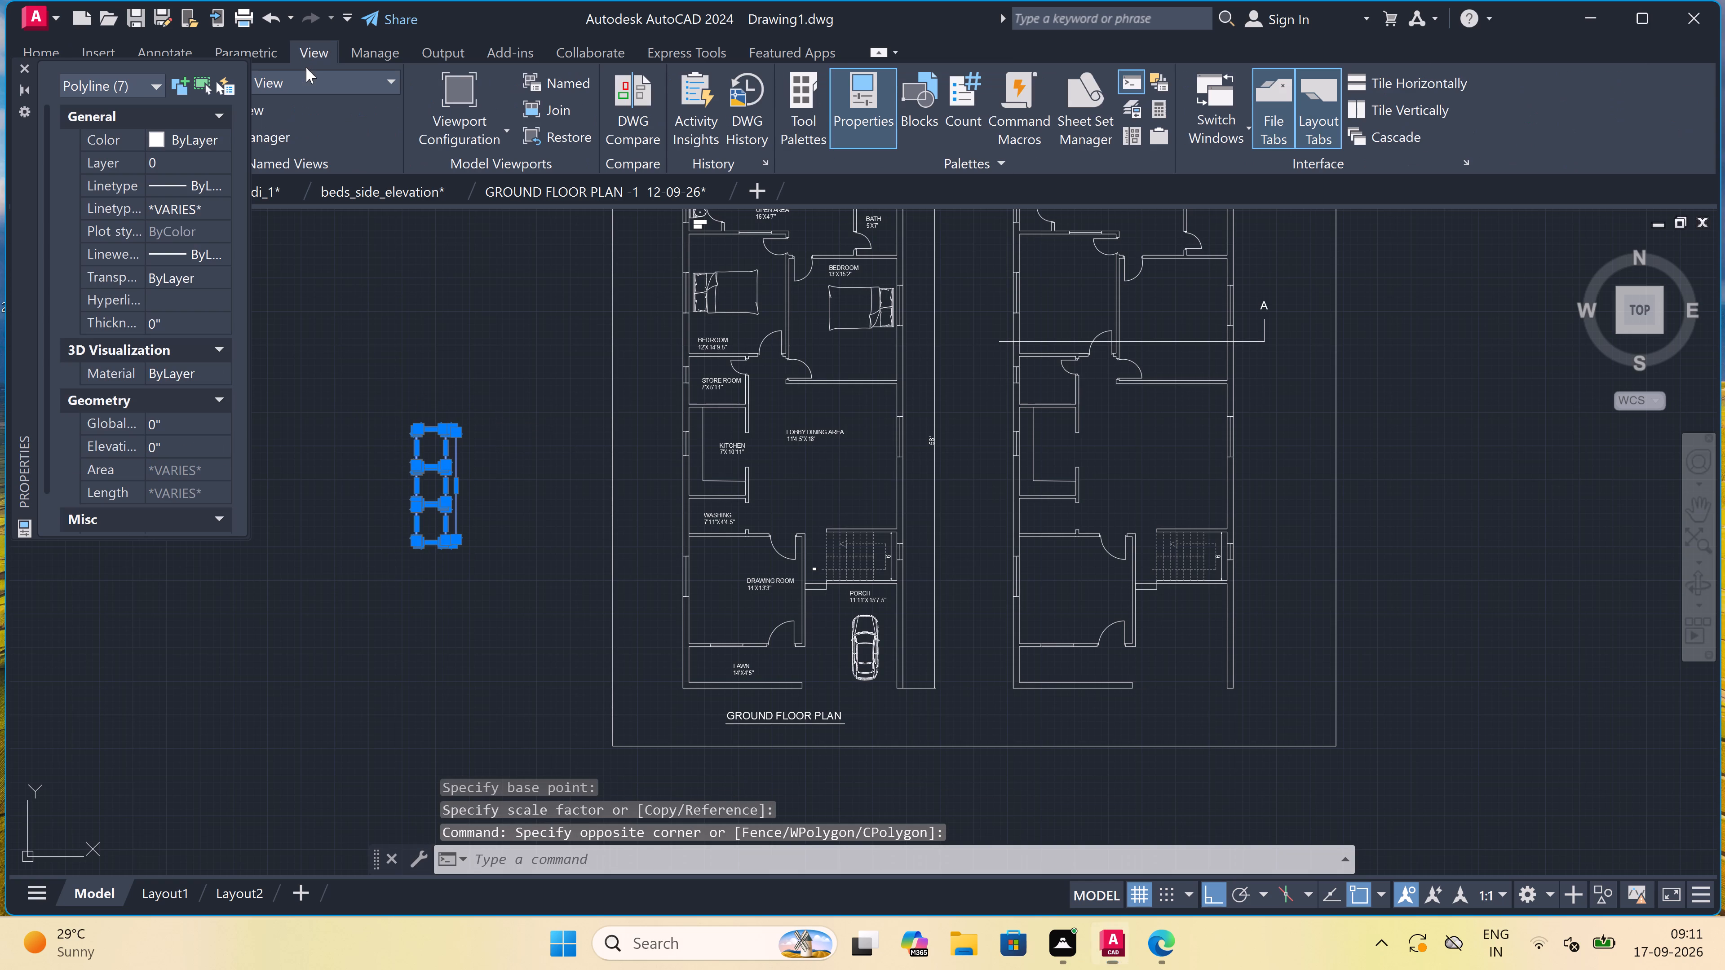
pyautogui.click(267, 46)
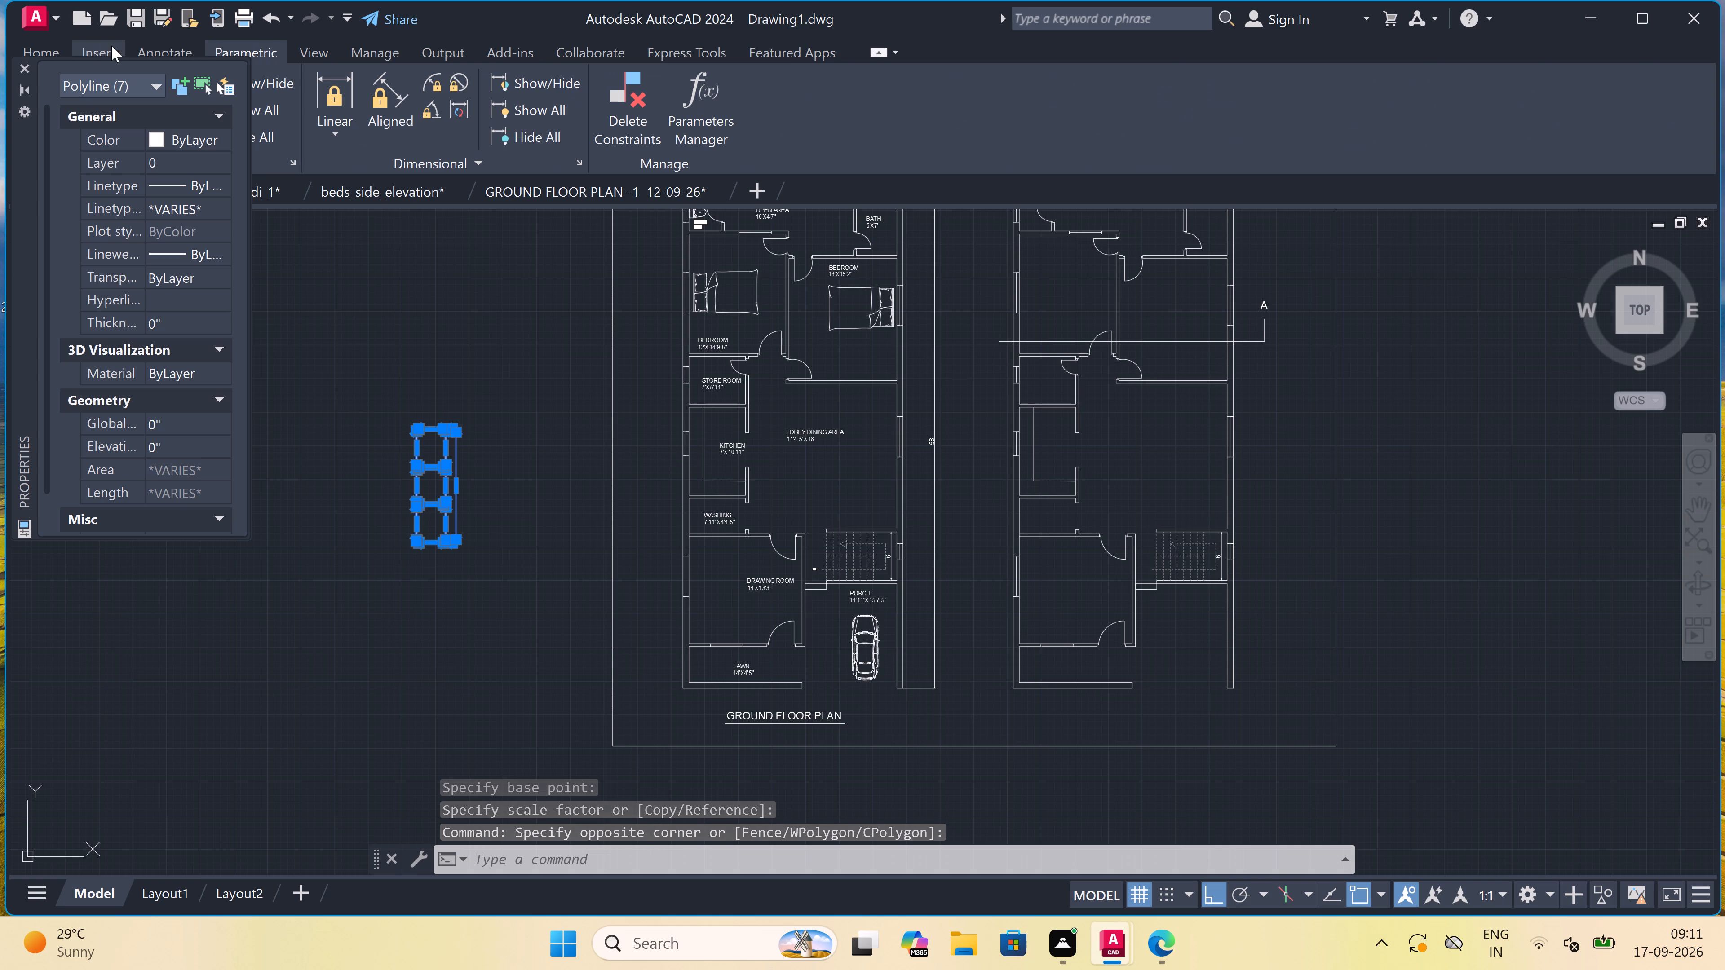
pyautogui.click(37, 48)
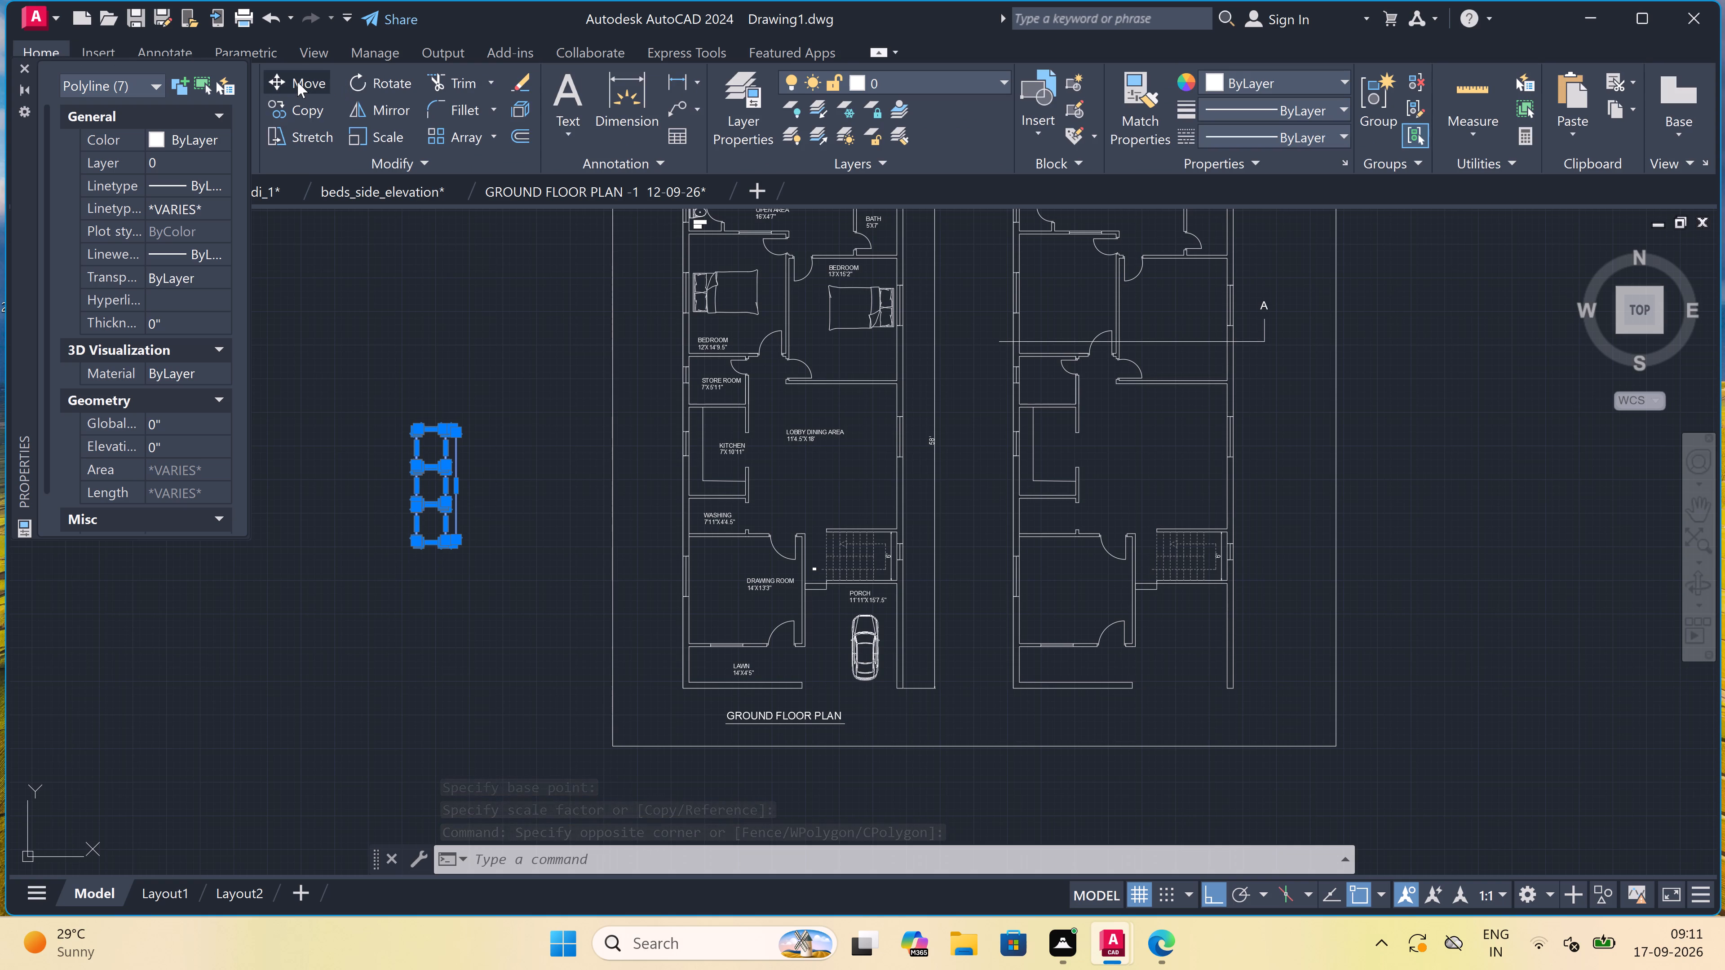
pyautogui.click(297, 82)
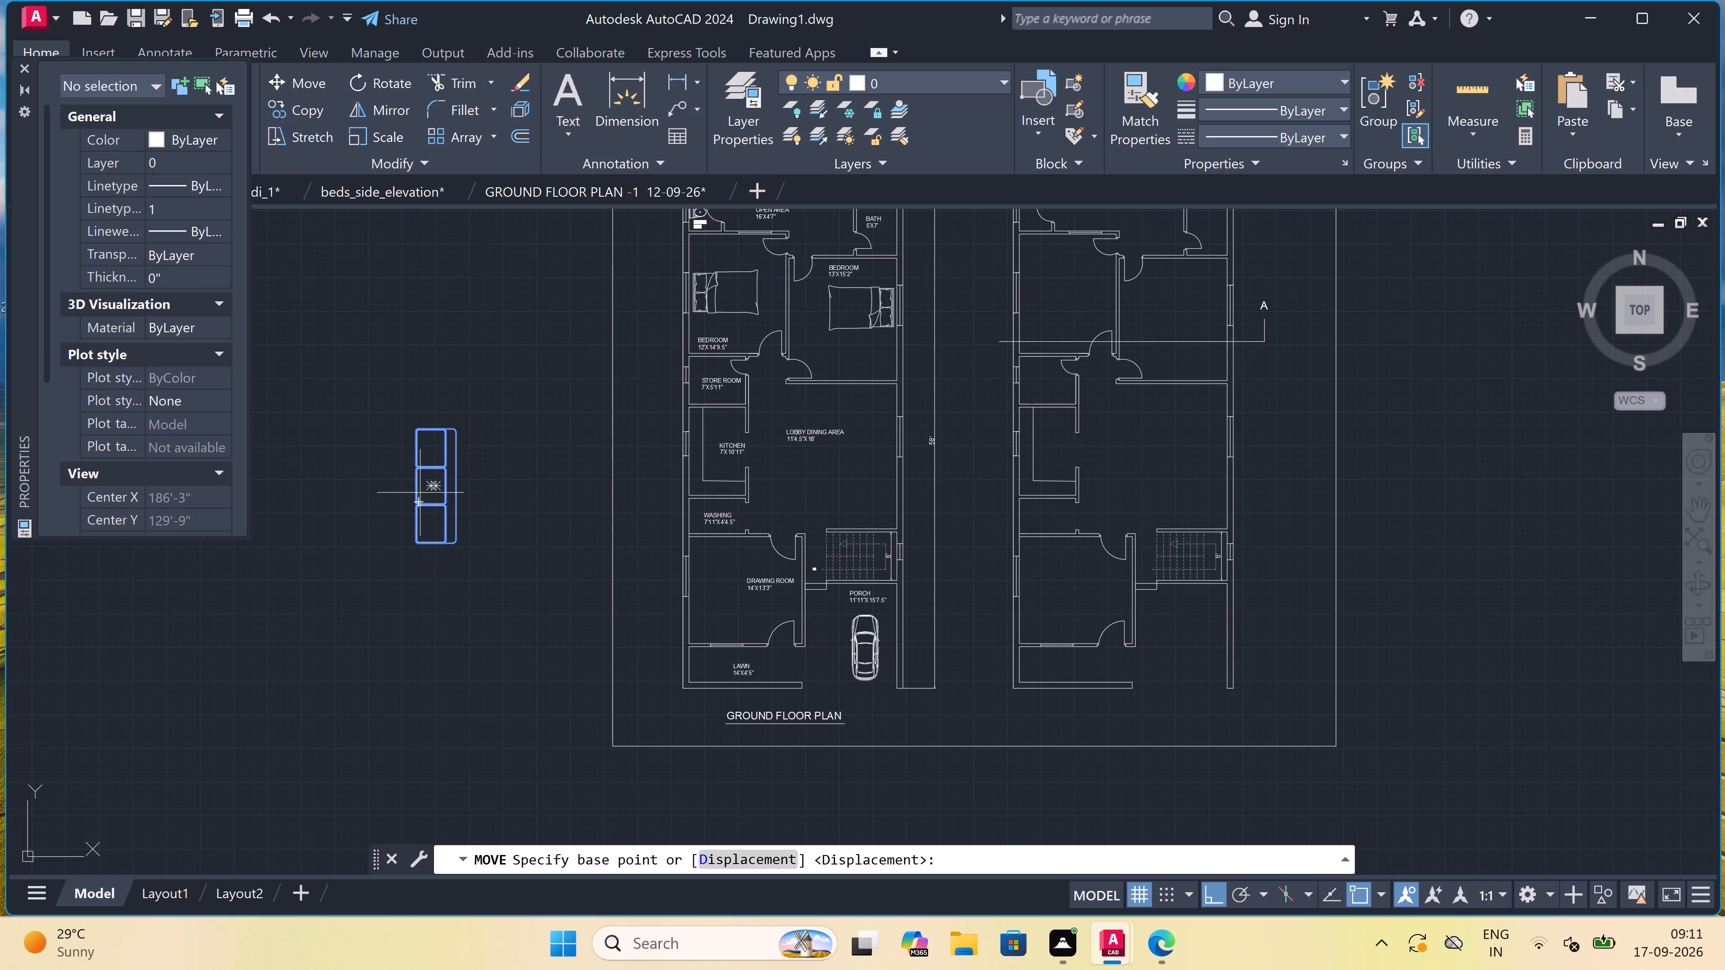
pyautogui.click(423, 472)
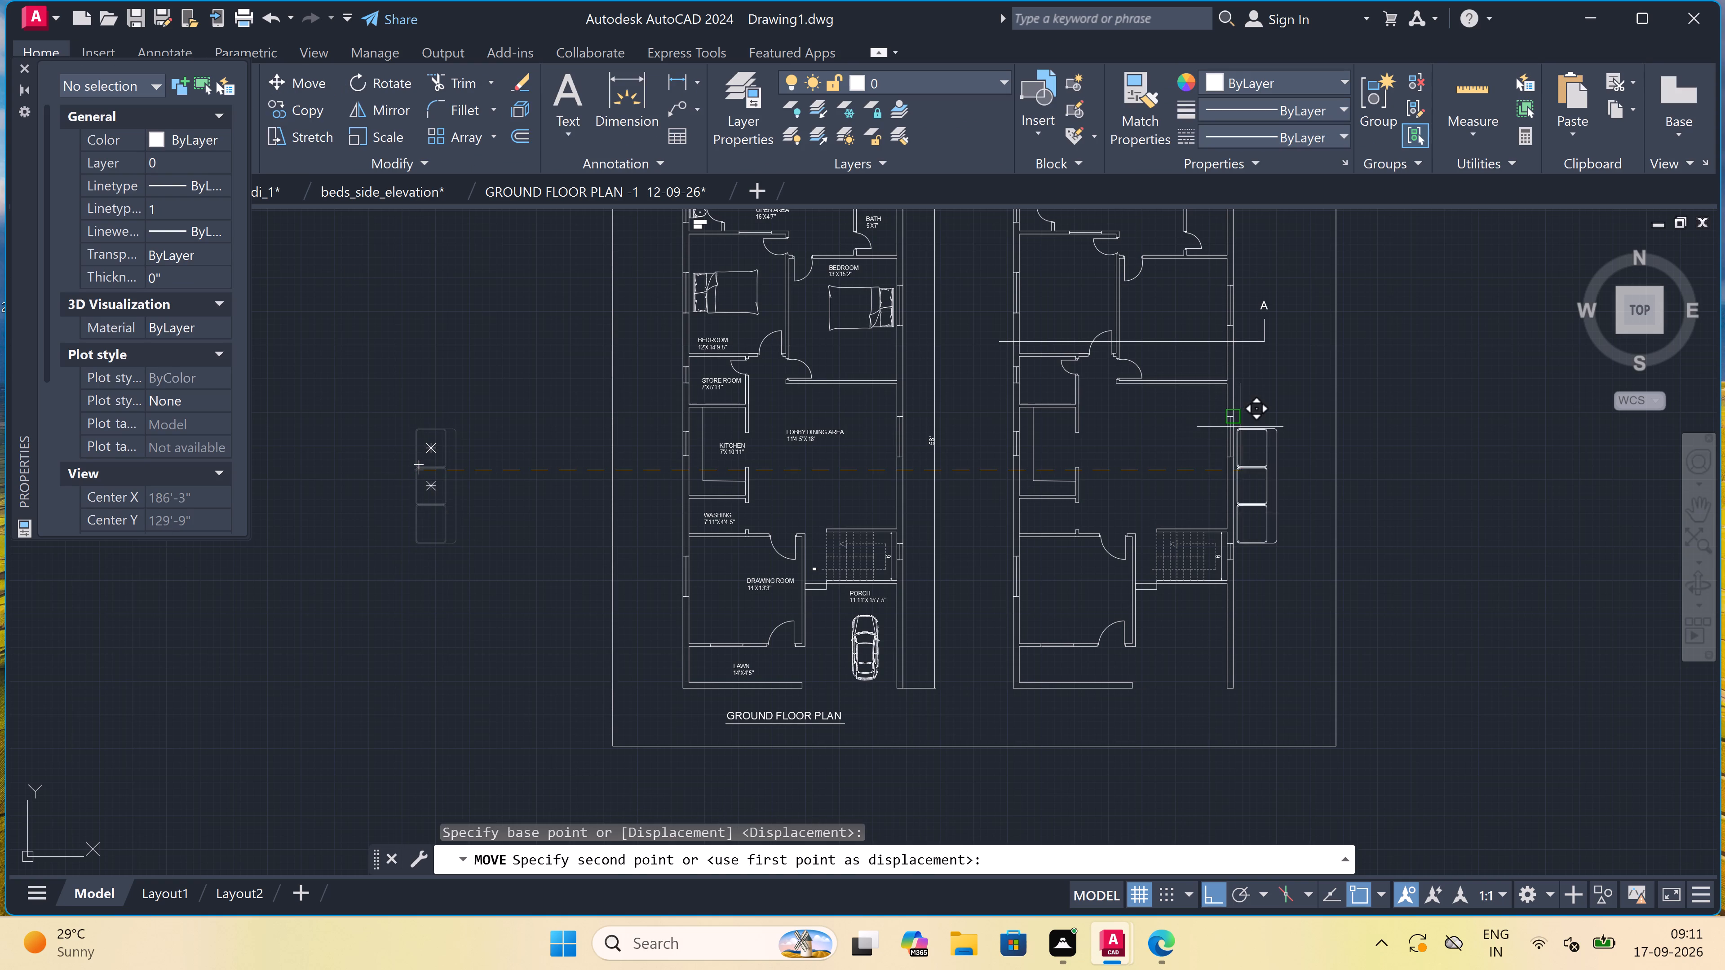
pyautogui.press('F8')
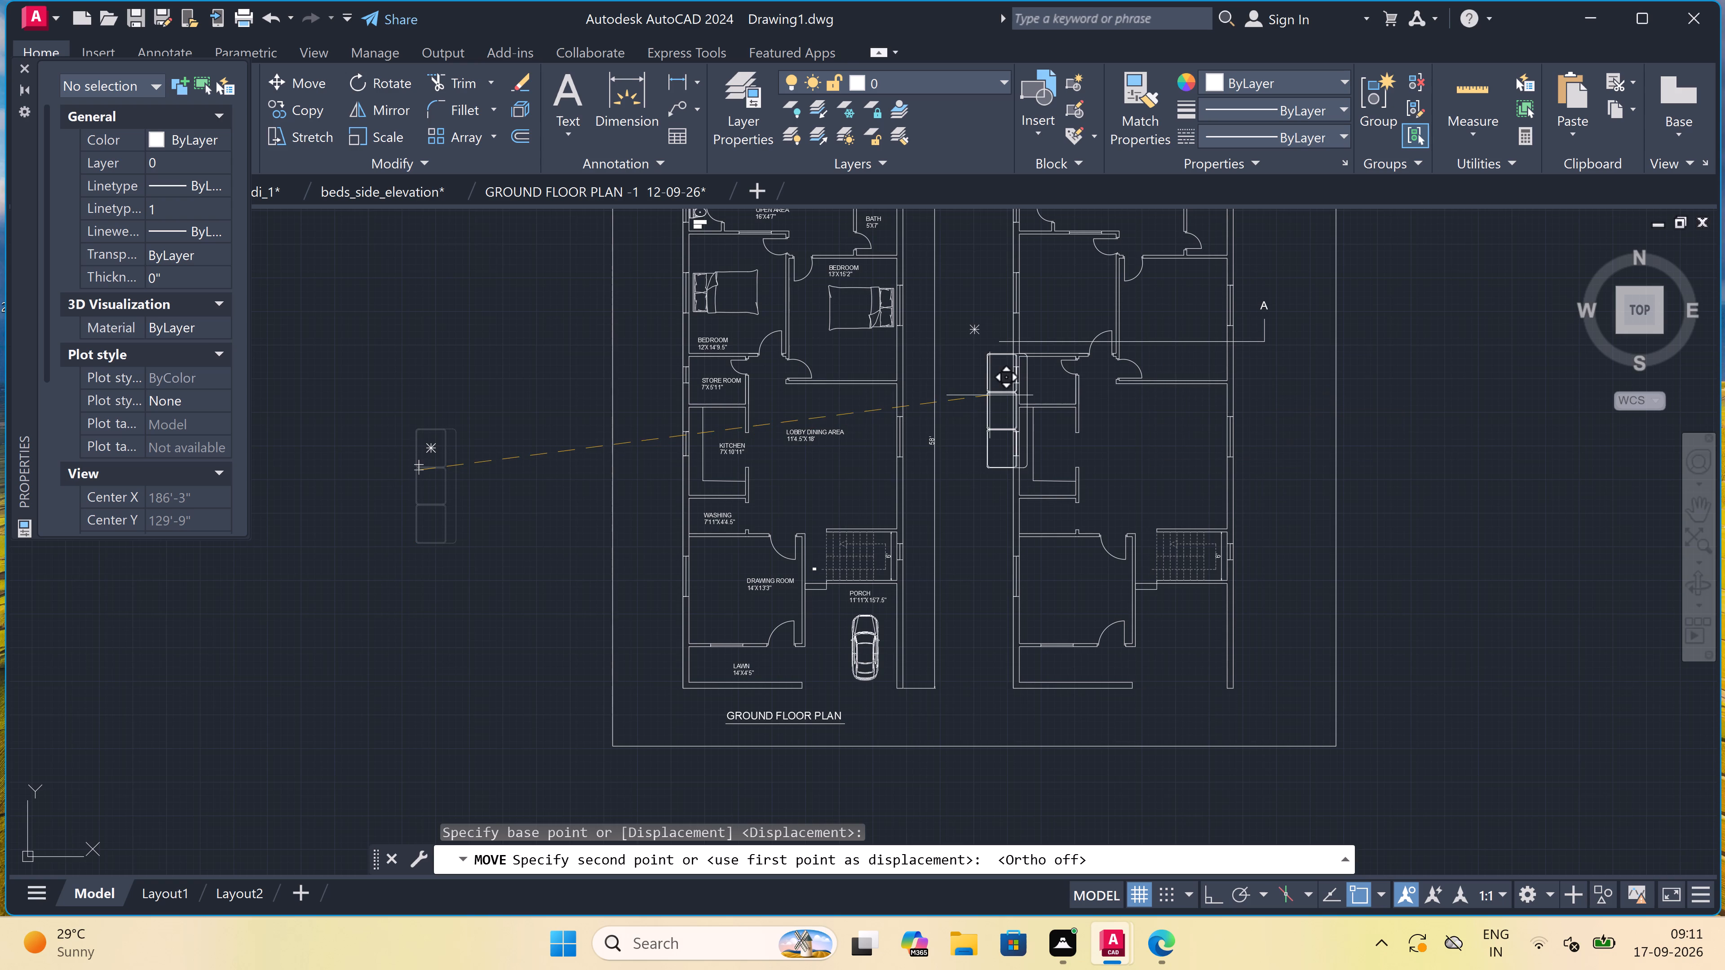
pyautogui.scroll(2, 816, 422)
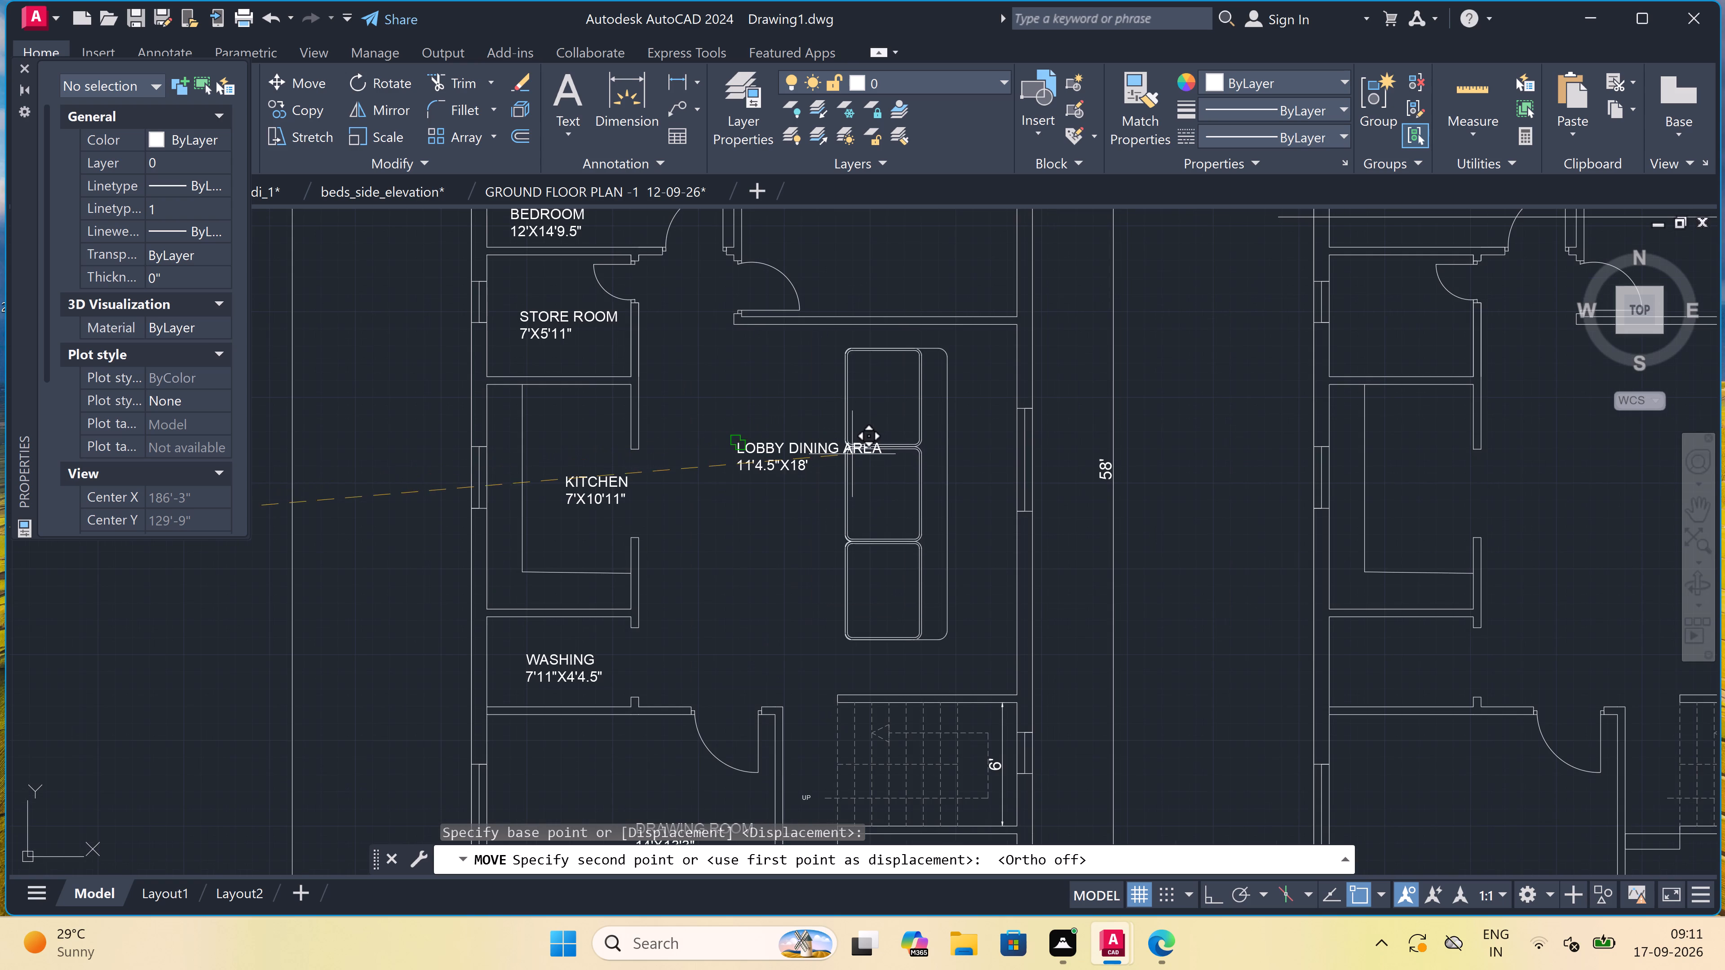
pyautogui.scroll(1, 904, 441)
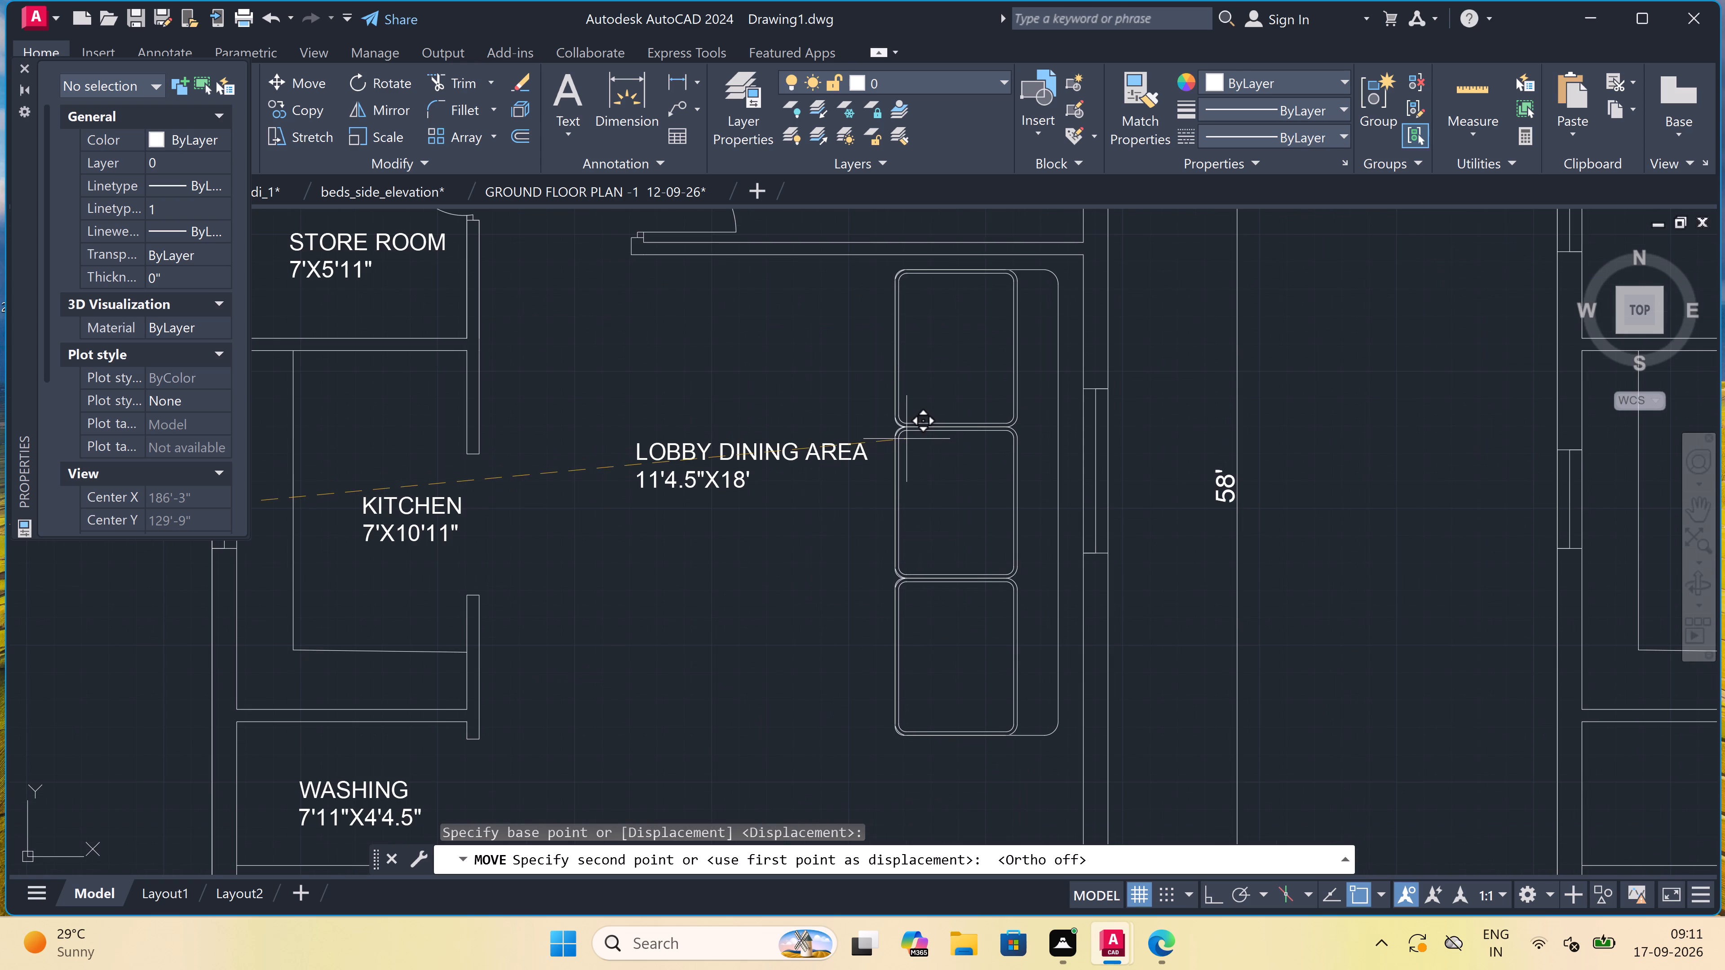
pyautogui.click(926, 431)
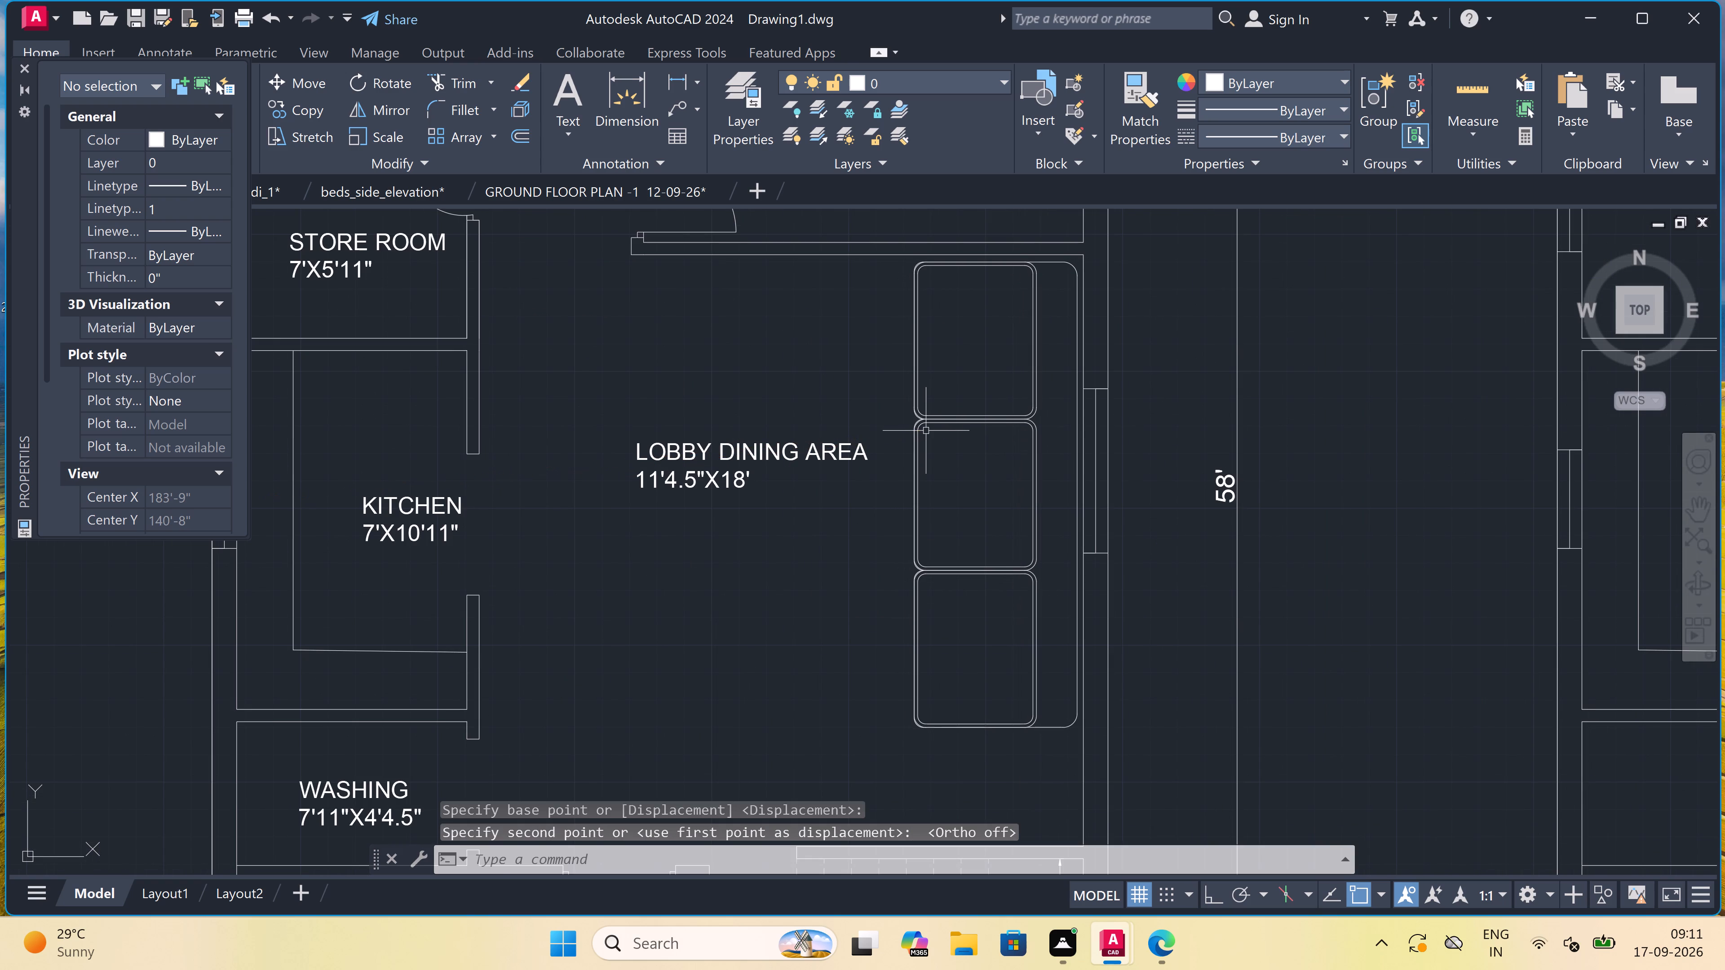
# Draw a narrow vertical rectangle in the bath, hanging from the midpoint of the window's inner edge.
pyautogui.scroll(-7, 873, 423)
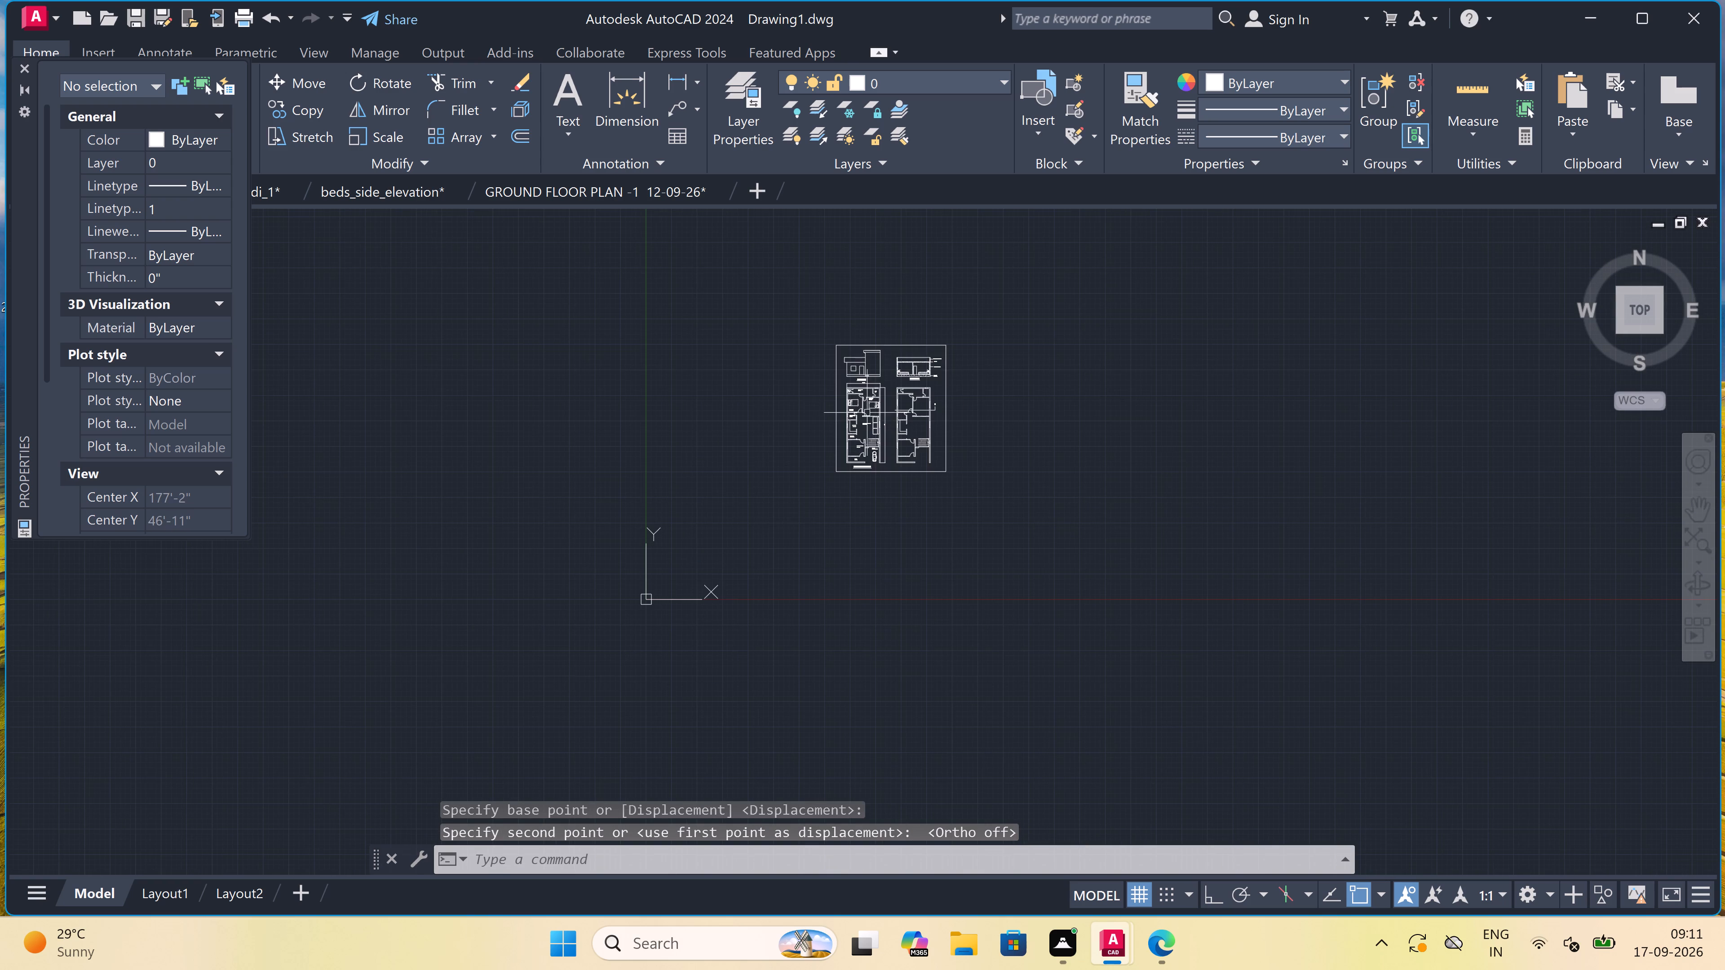
pyautogui.scroll(4, 865, 398)
pyautogui.scroll(-1, 865, 398)
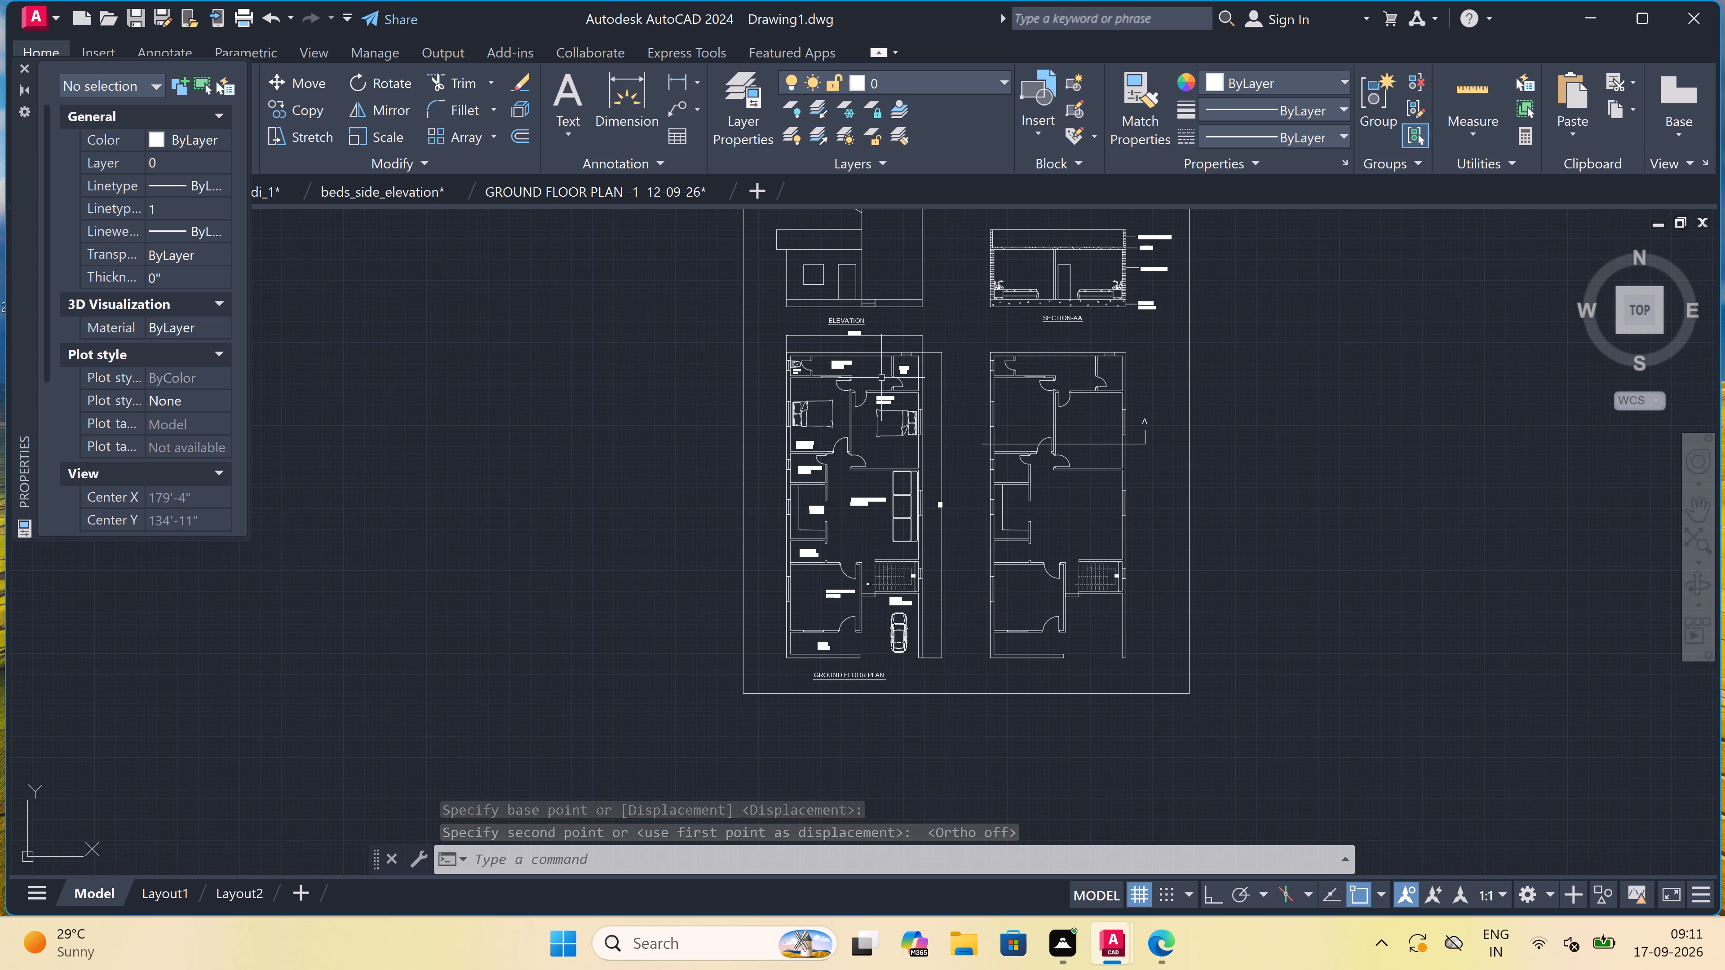
pyautogui.scroll(4, 904, 348)
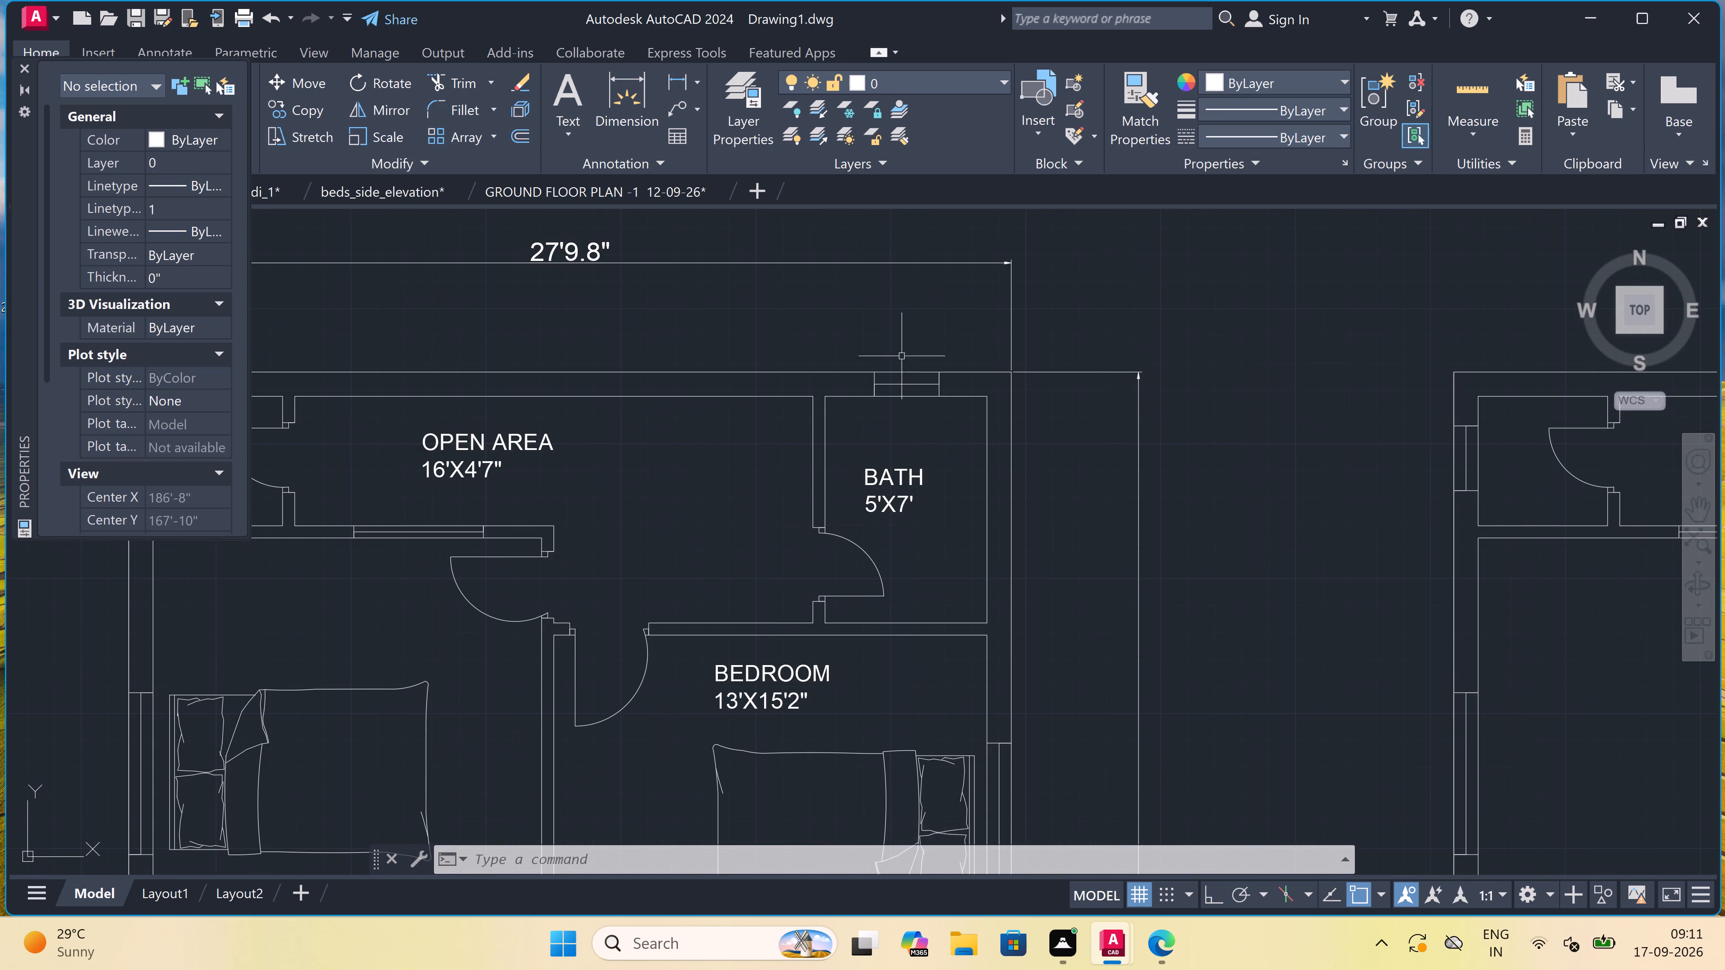
pyautogui.scroll(-4, 897, 360)
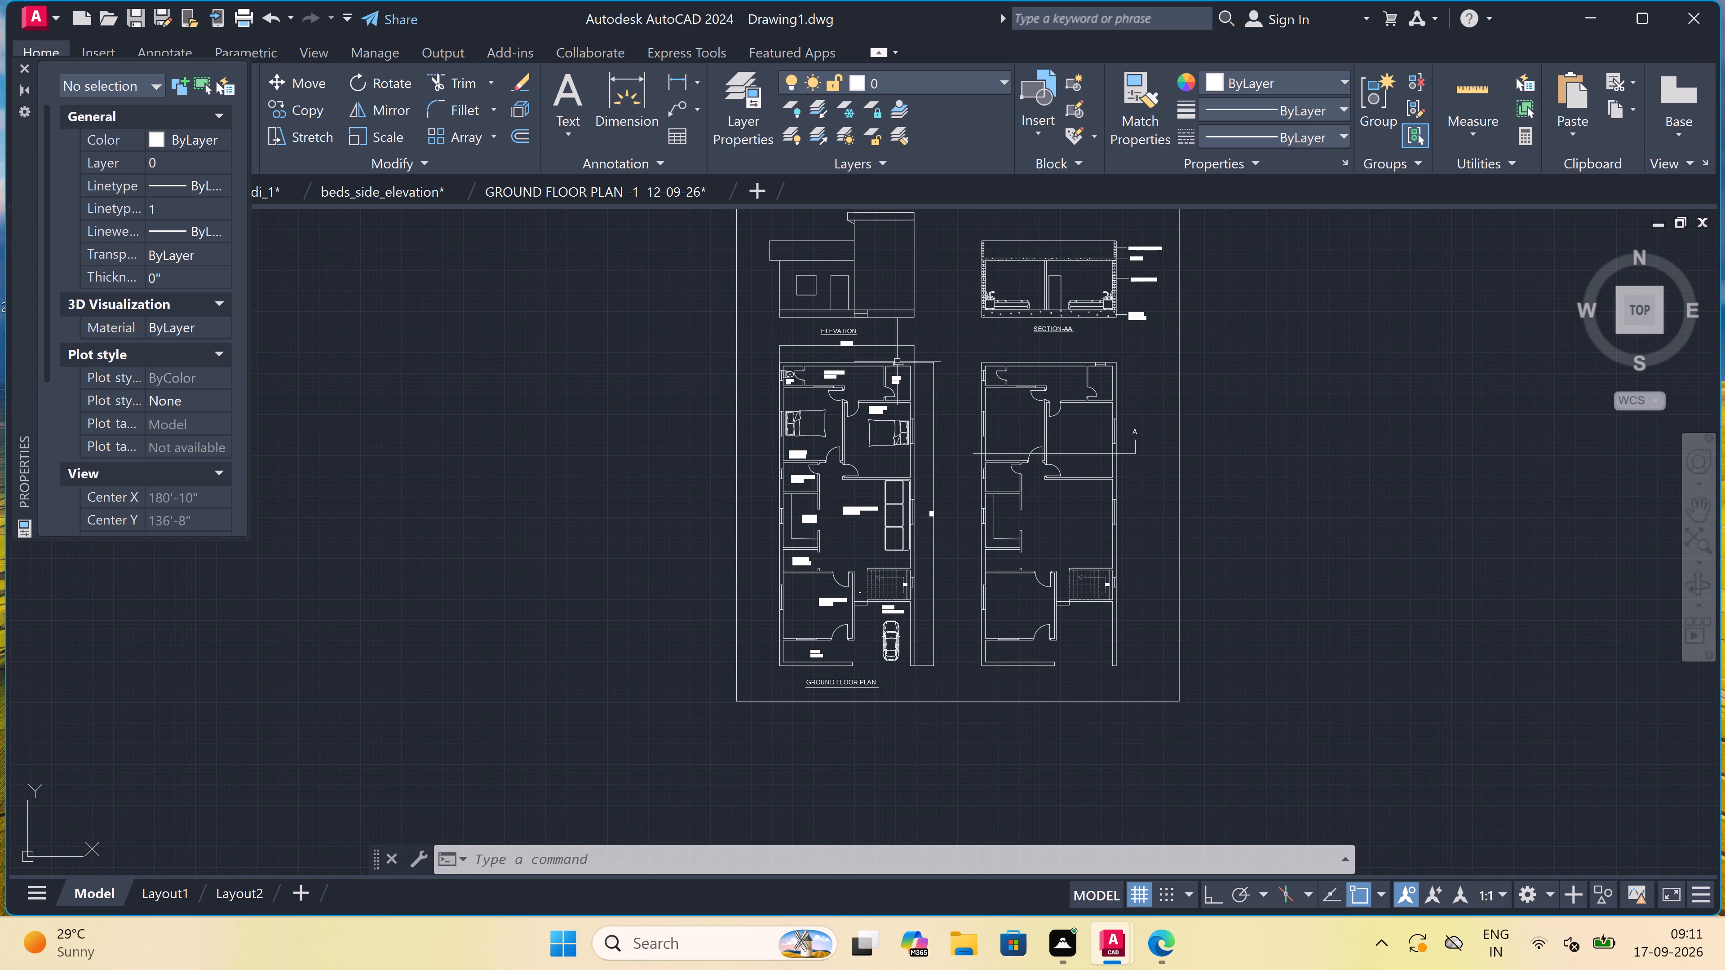
pyautogui.scroll(6, 904, 370)
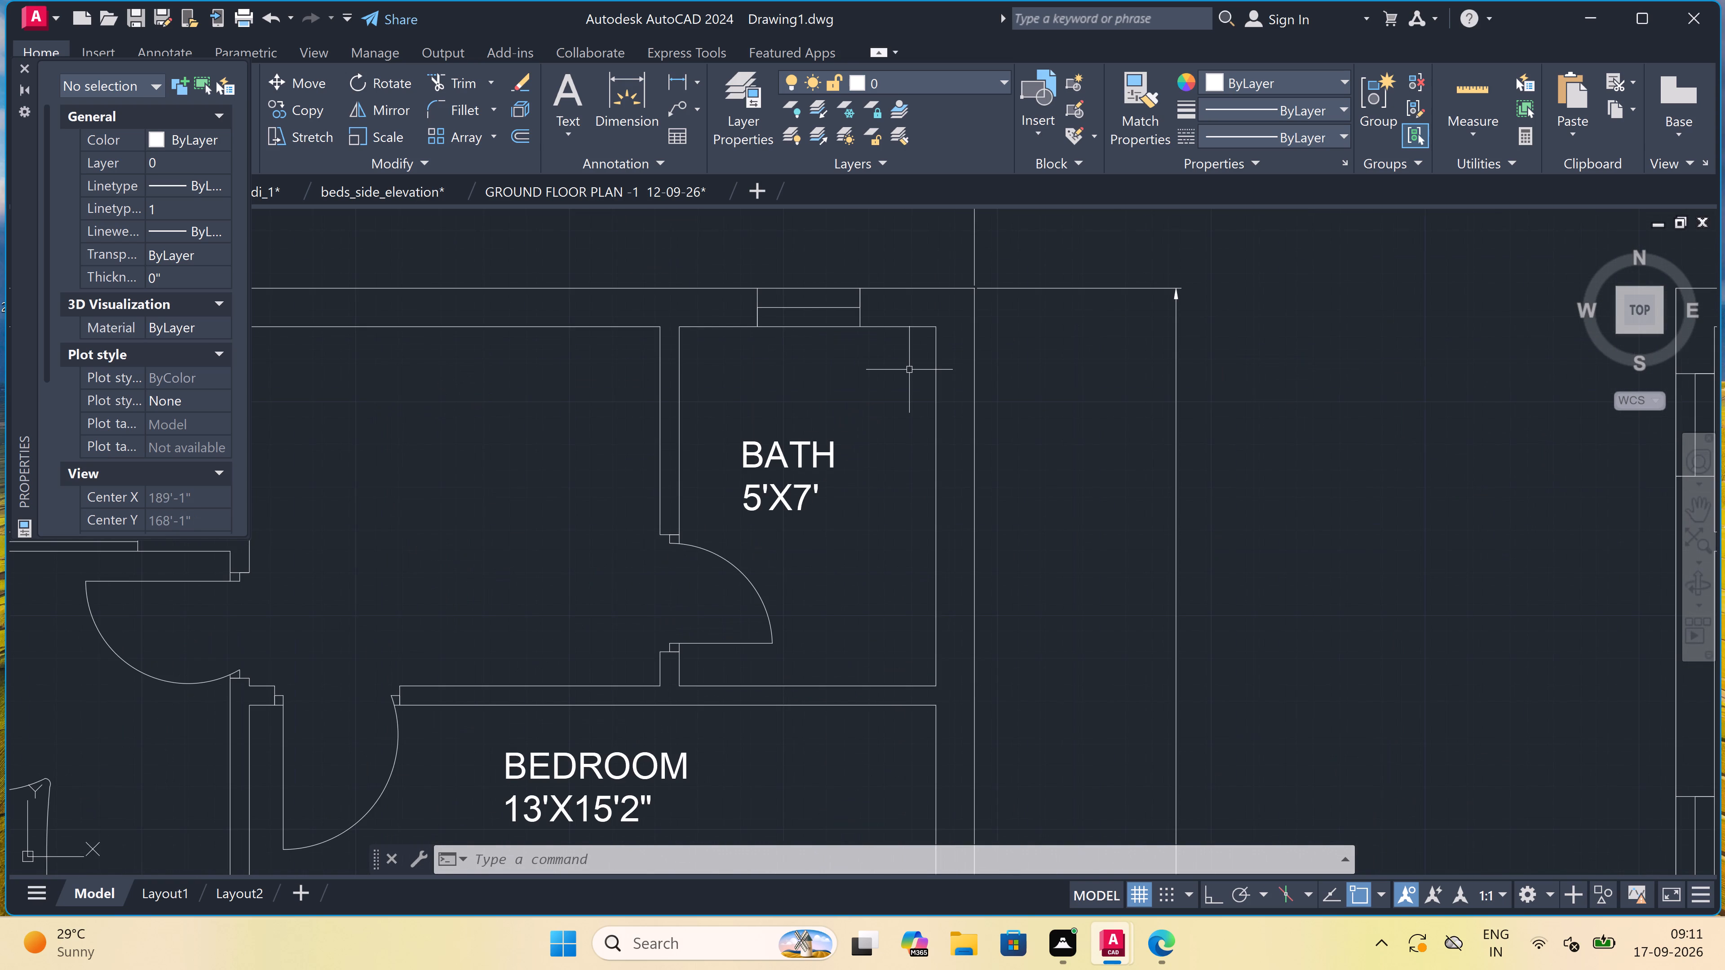
pyautogui.write('rec')
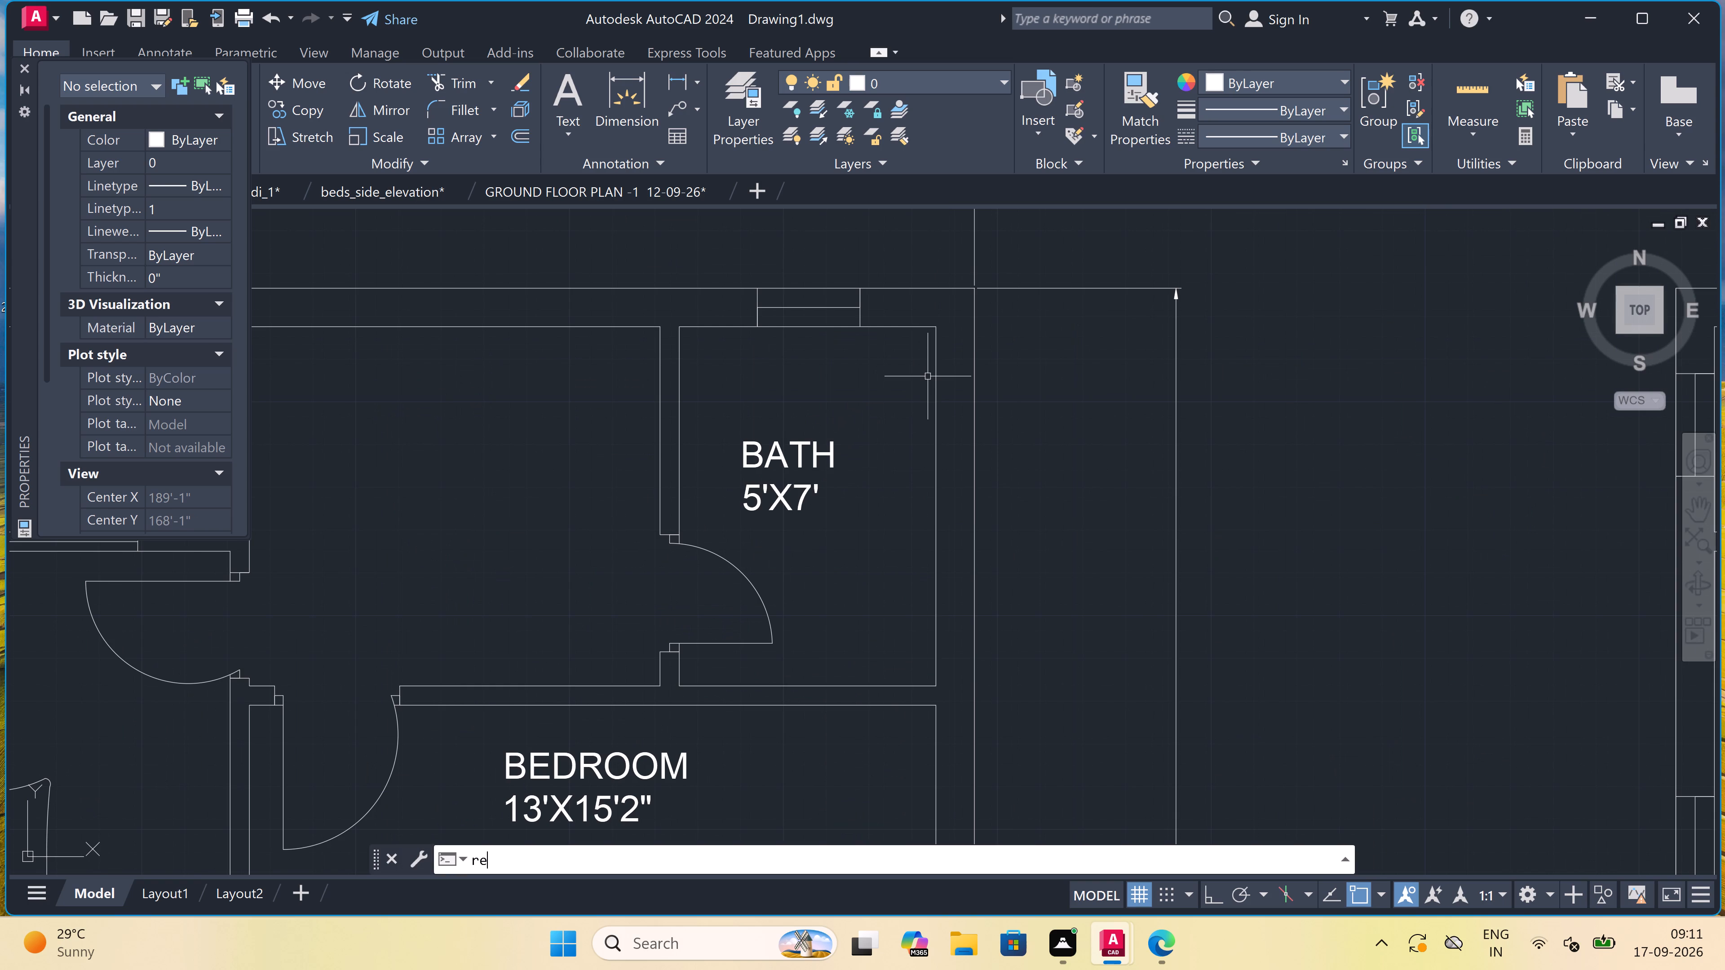
pyautogui.press('space')
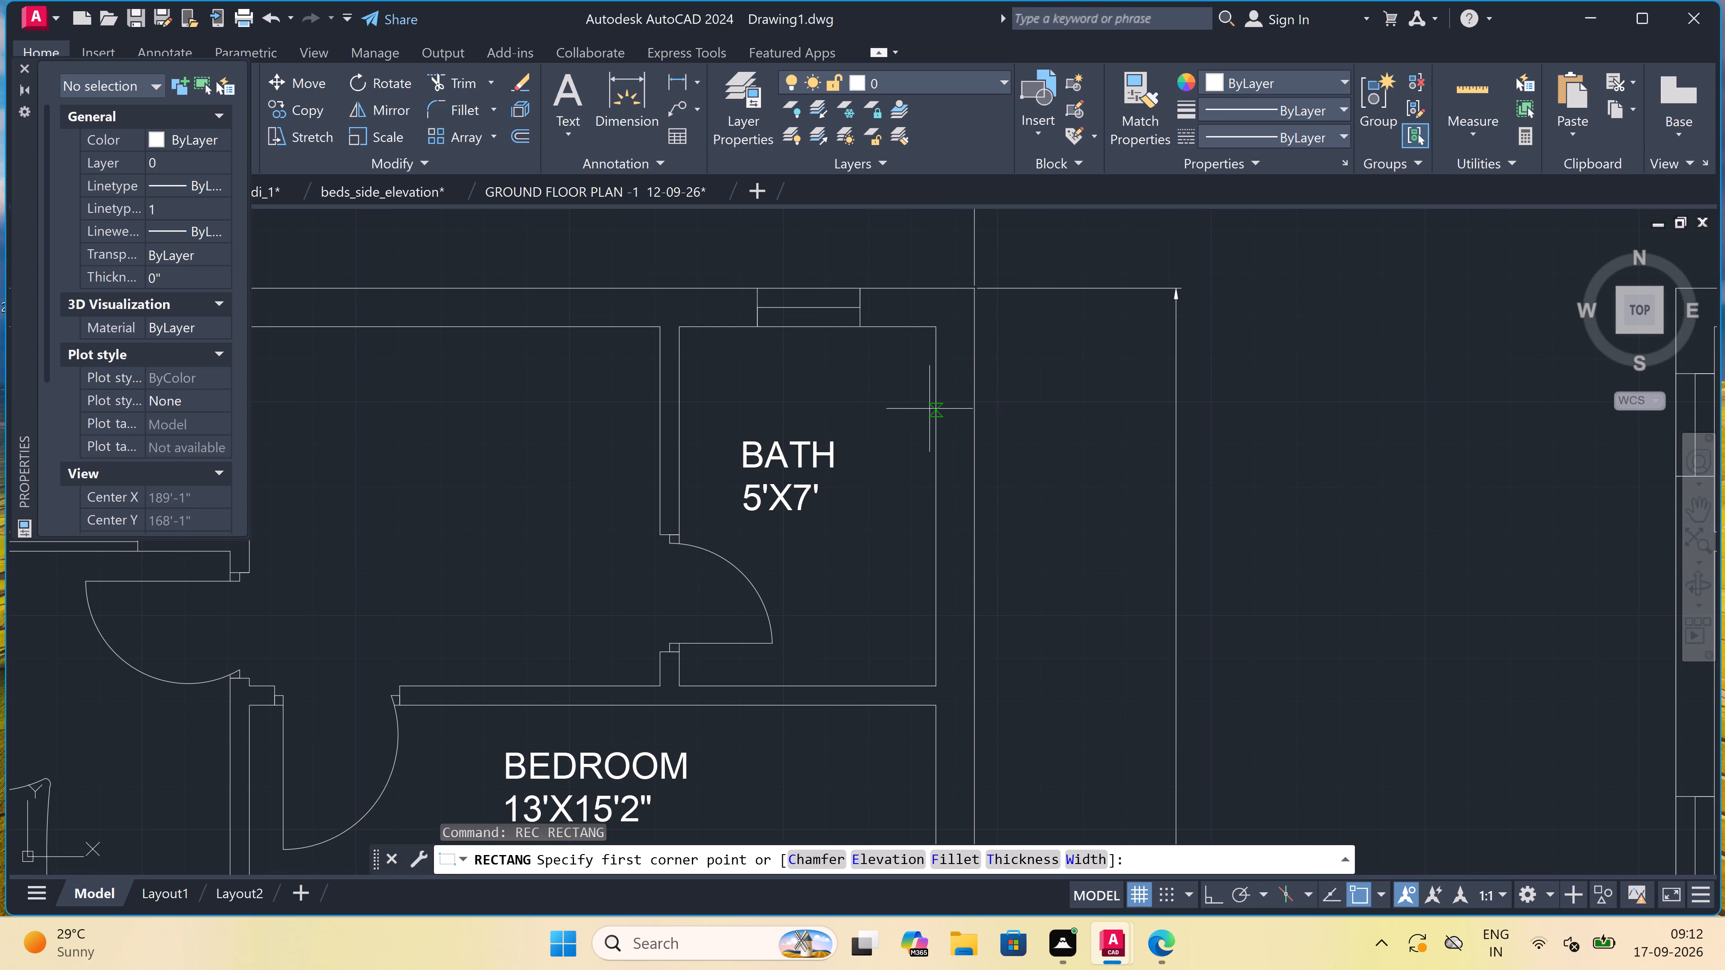
pyautogui.click(810, 325)
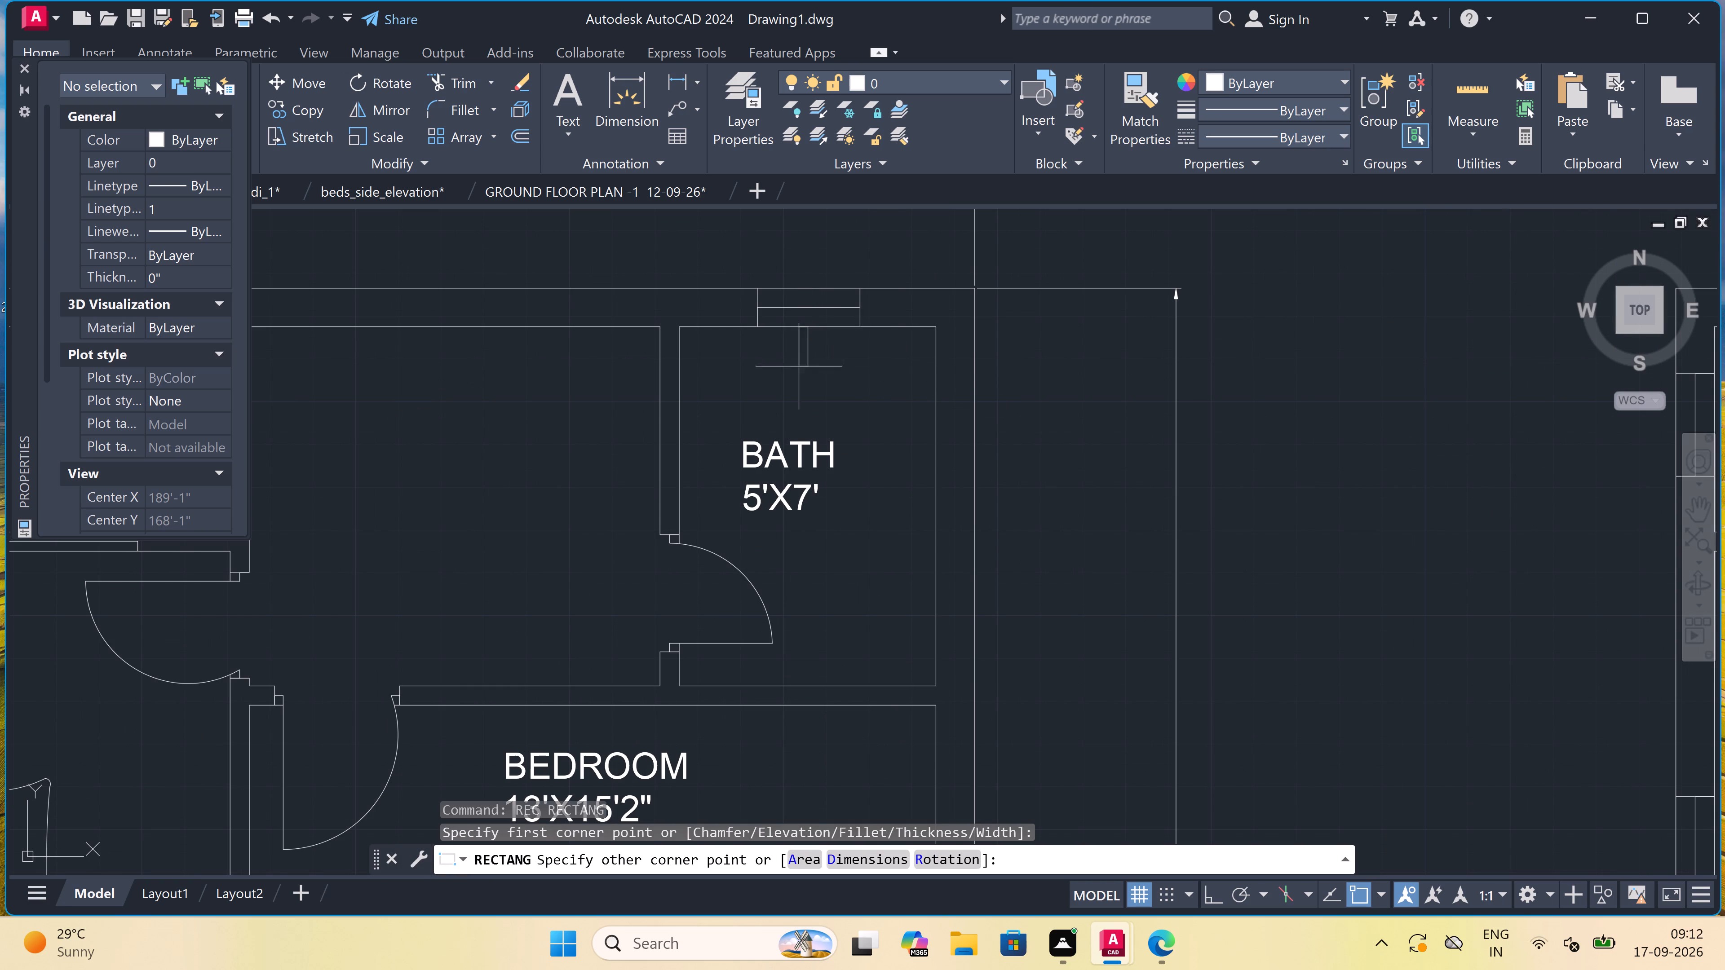
pyautogui.scroll(1, 778, 359)
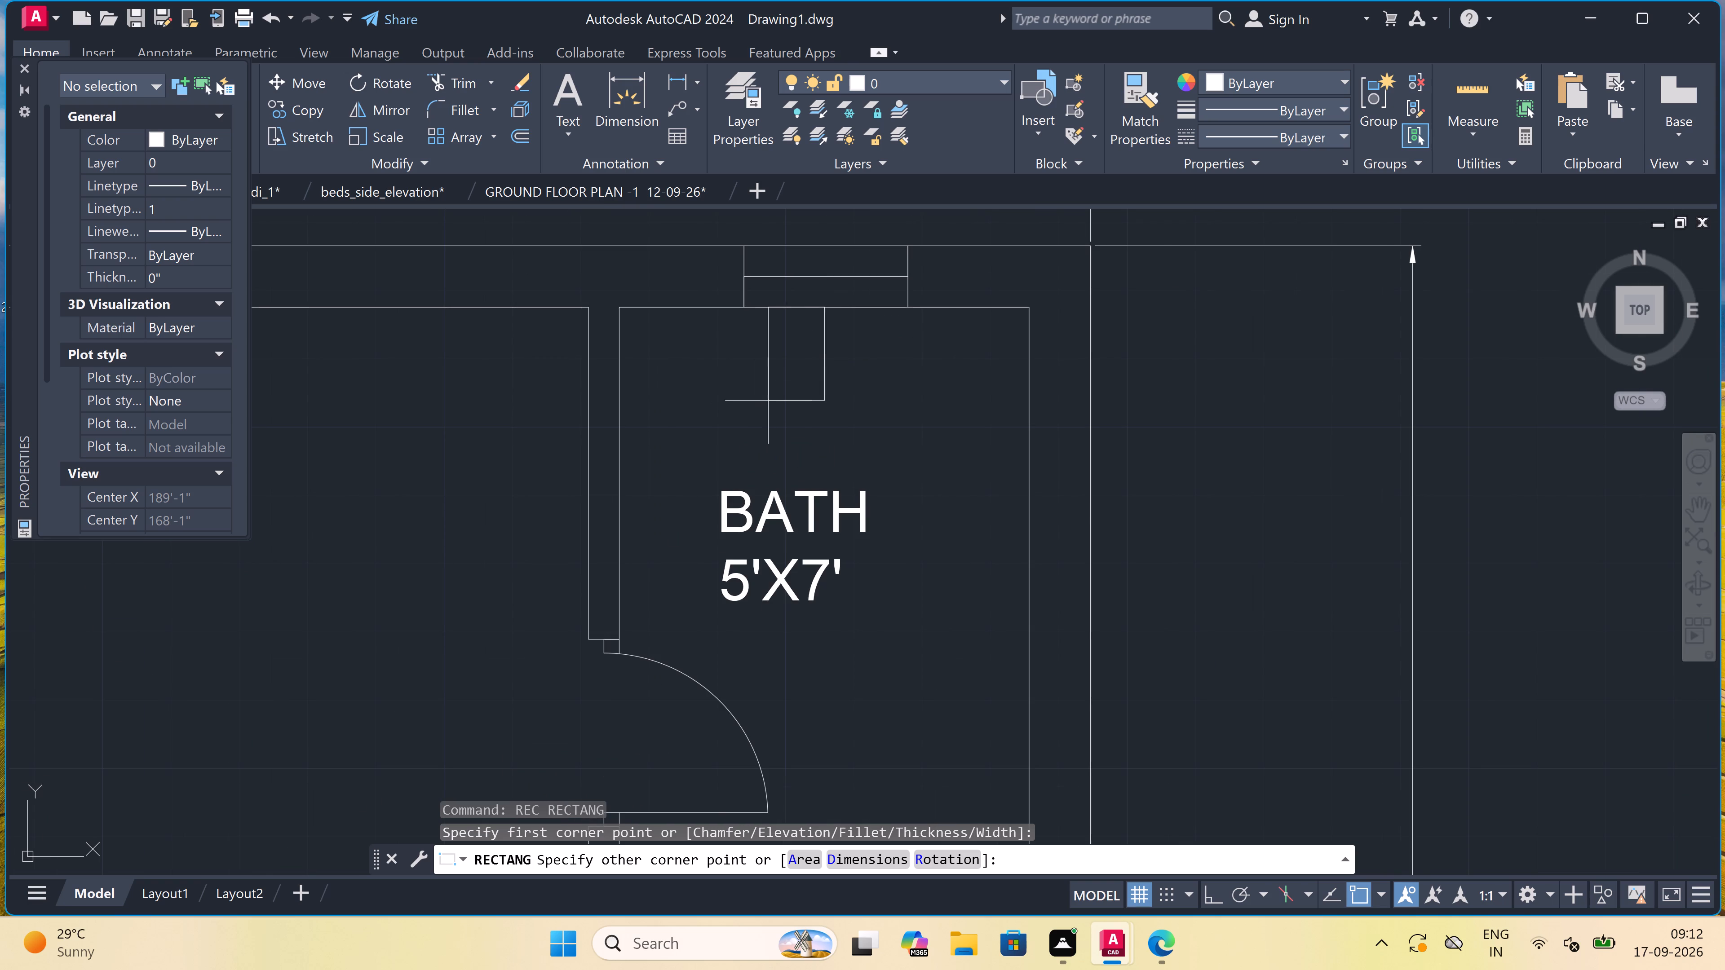
pyautogui.click(806, 371)
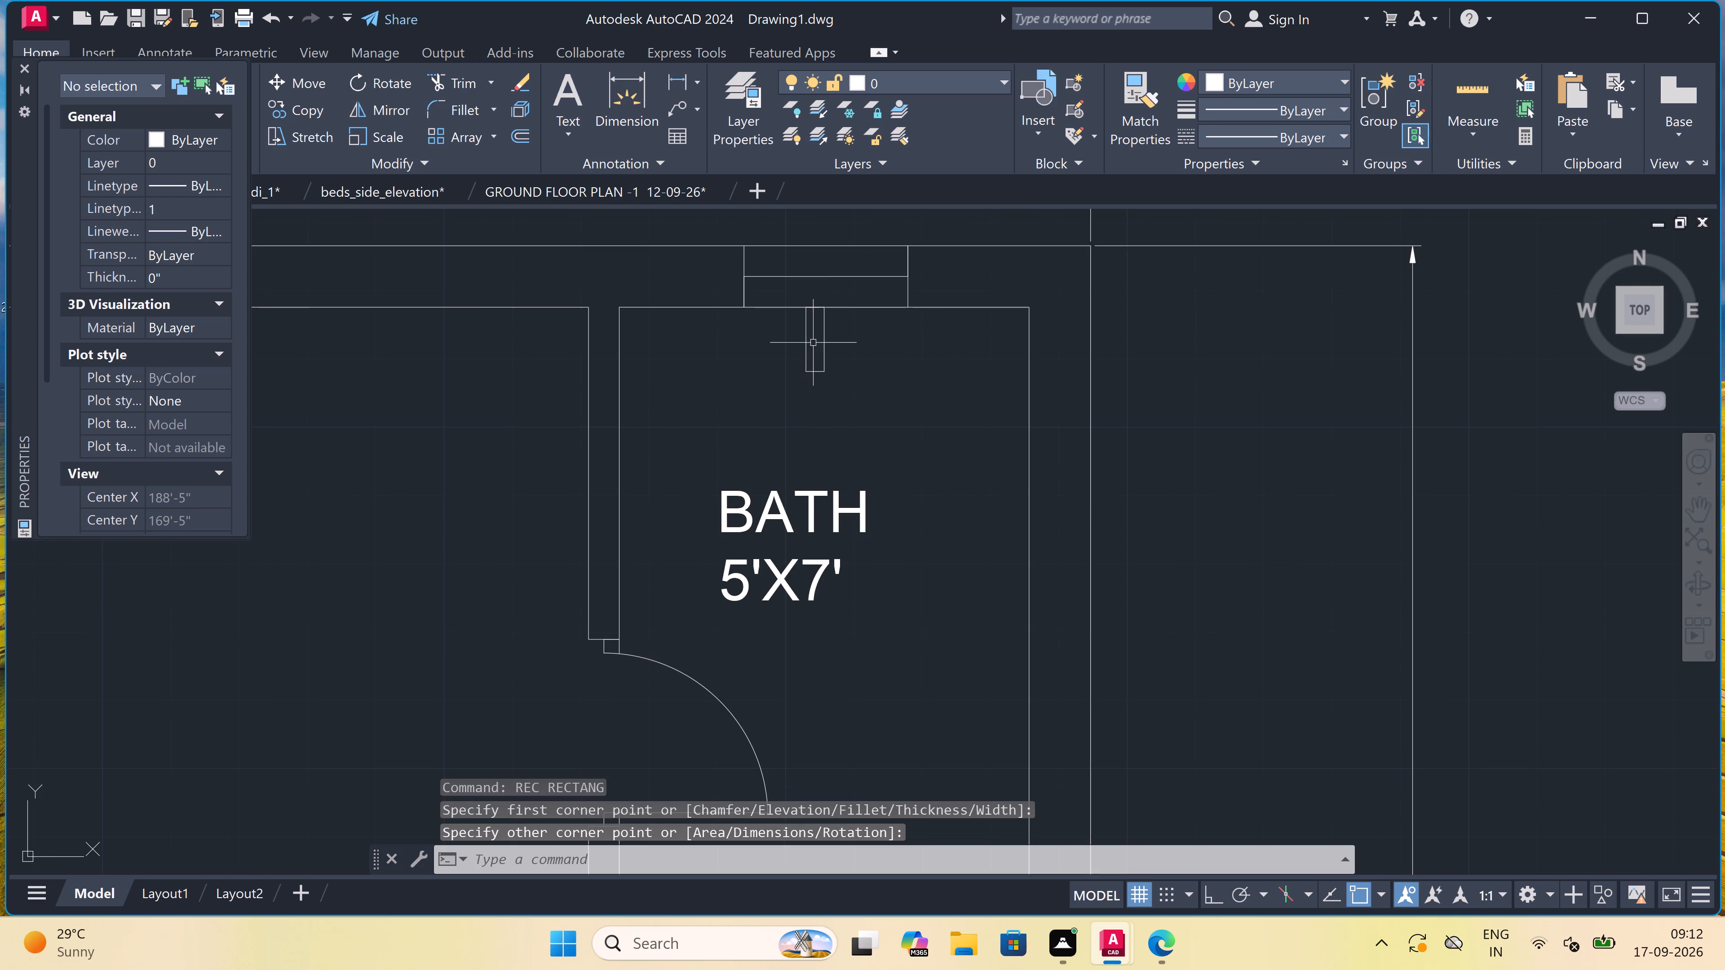
# Draw two shorter rectangles against the bath's window wall, one on each side of the long narrow rectangle.
pyautogui.press('space')
pyautogui.scroll(1, 829, 309)
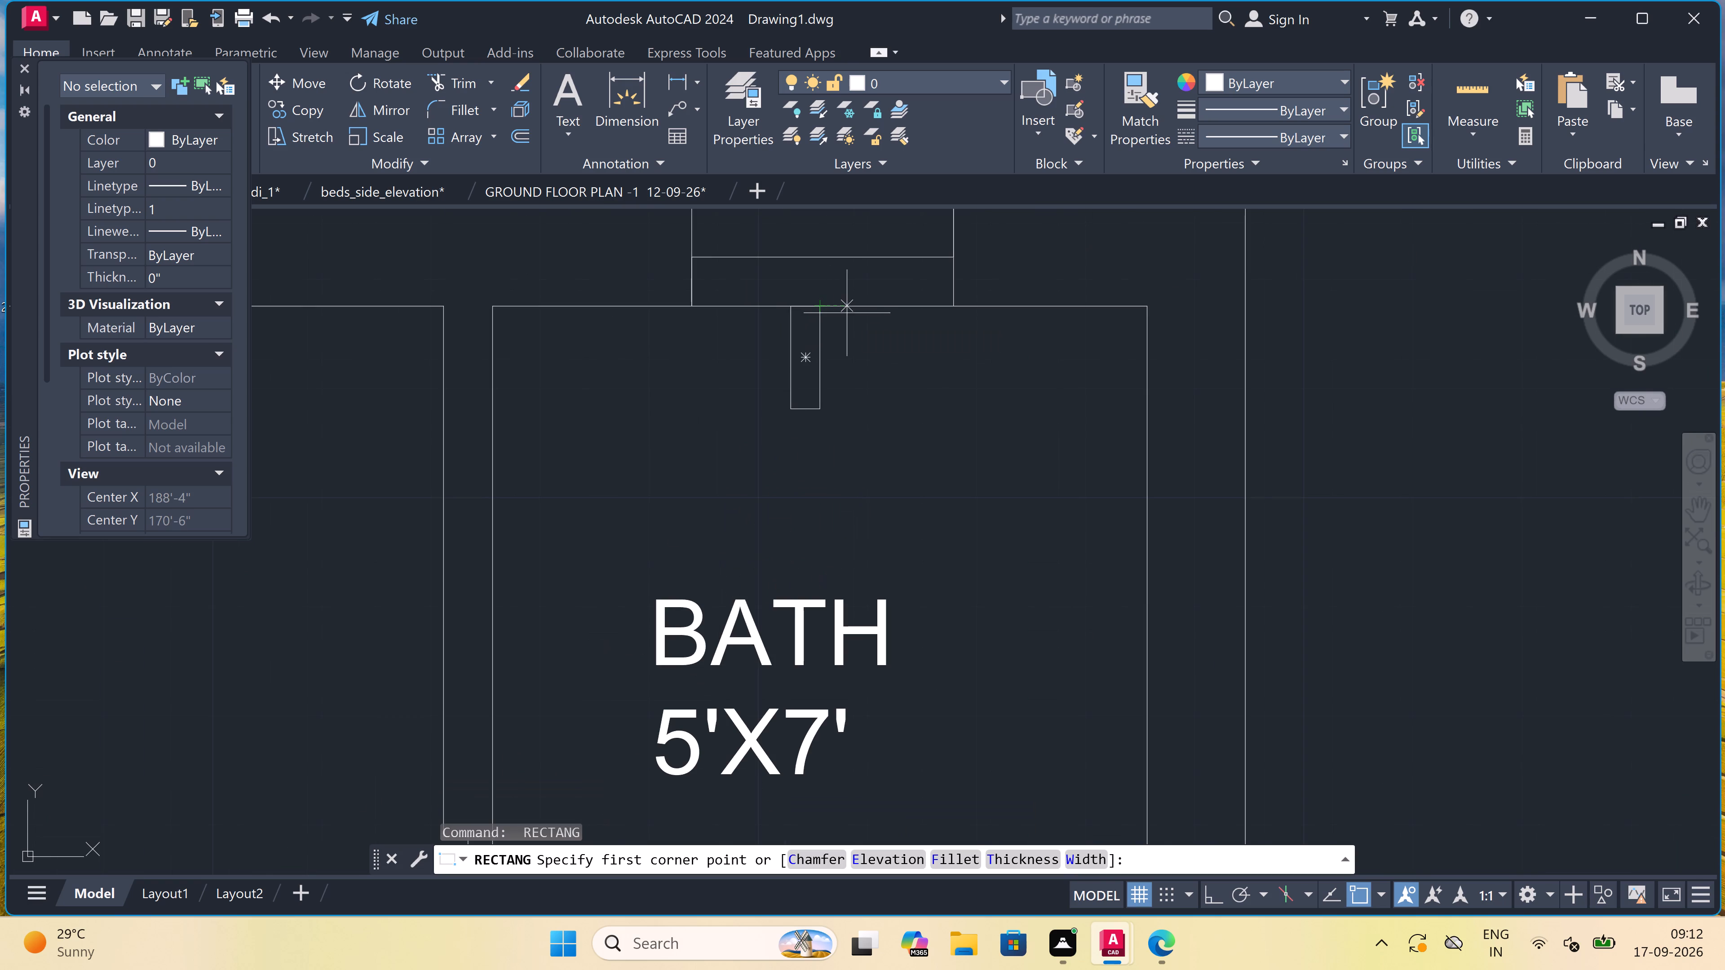
pyautogui.click(859, 309)
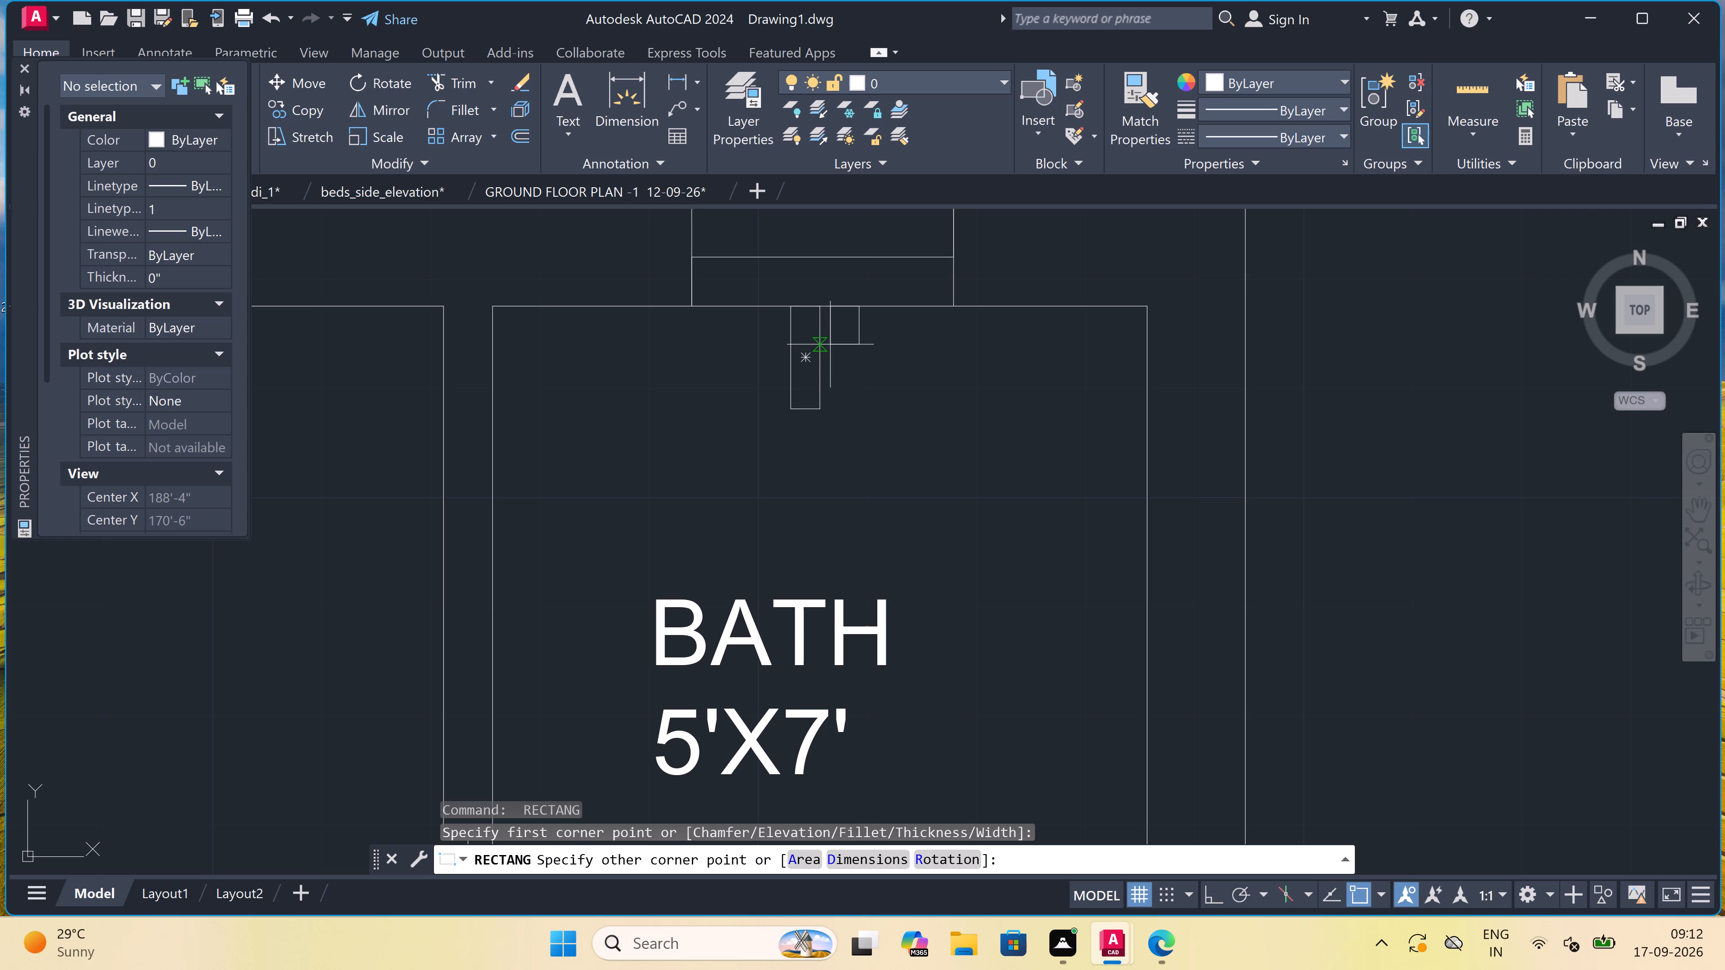
pyautogui.click(845, 338)
pyautogui.press('space')
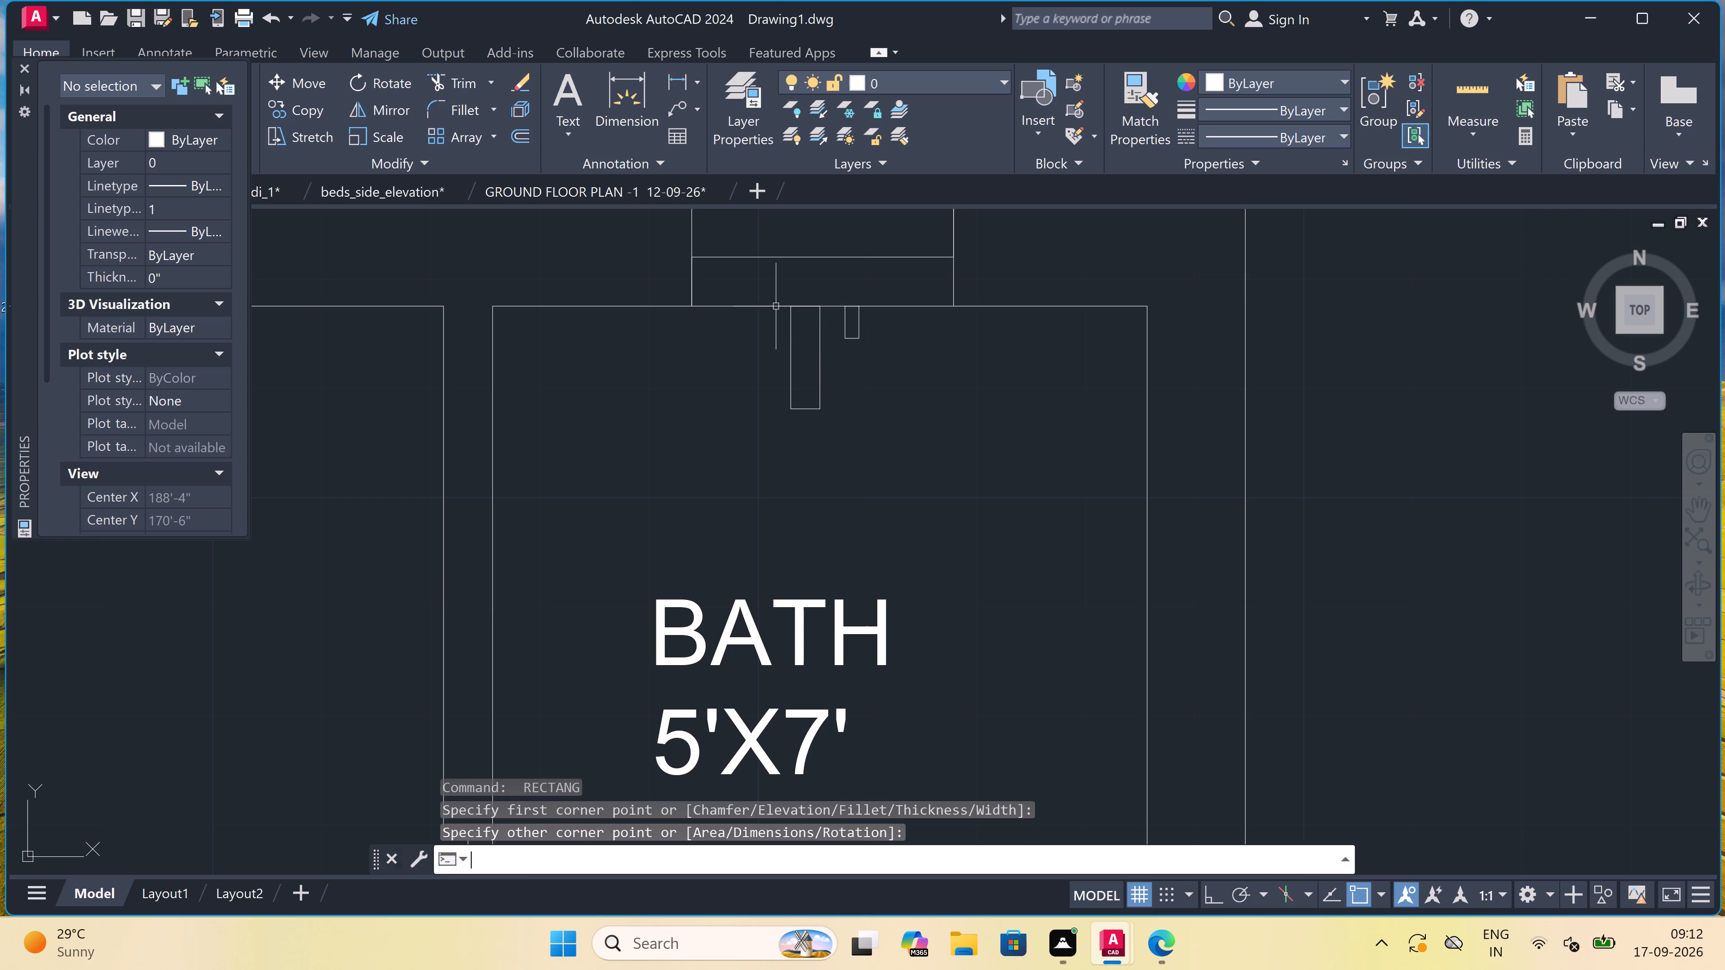
pyautogui.click(765, 308)
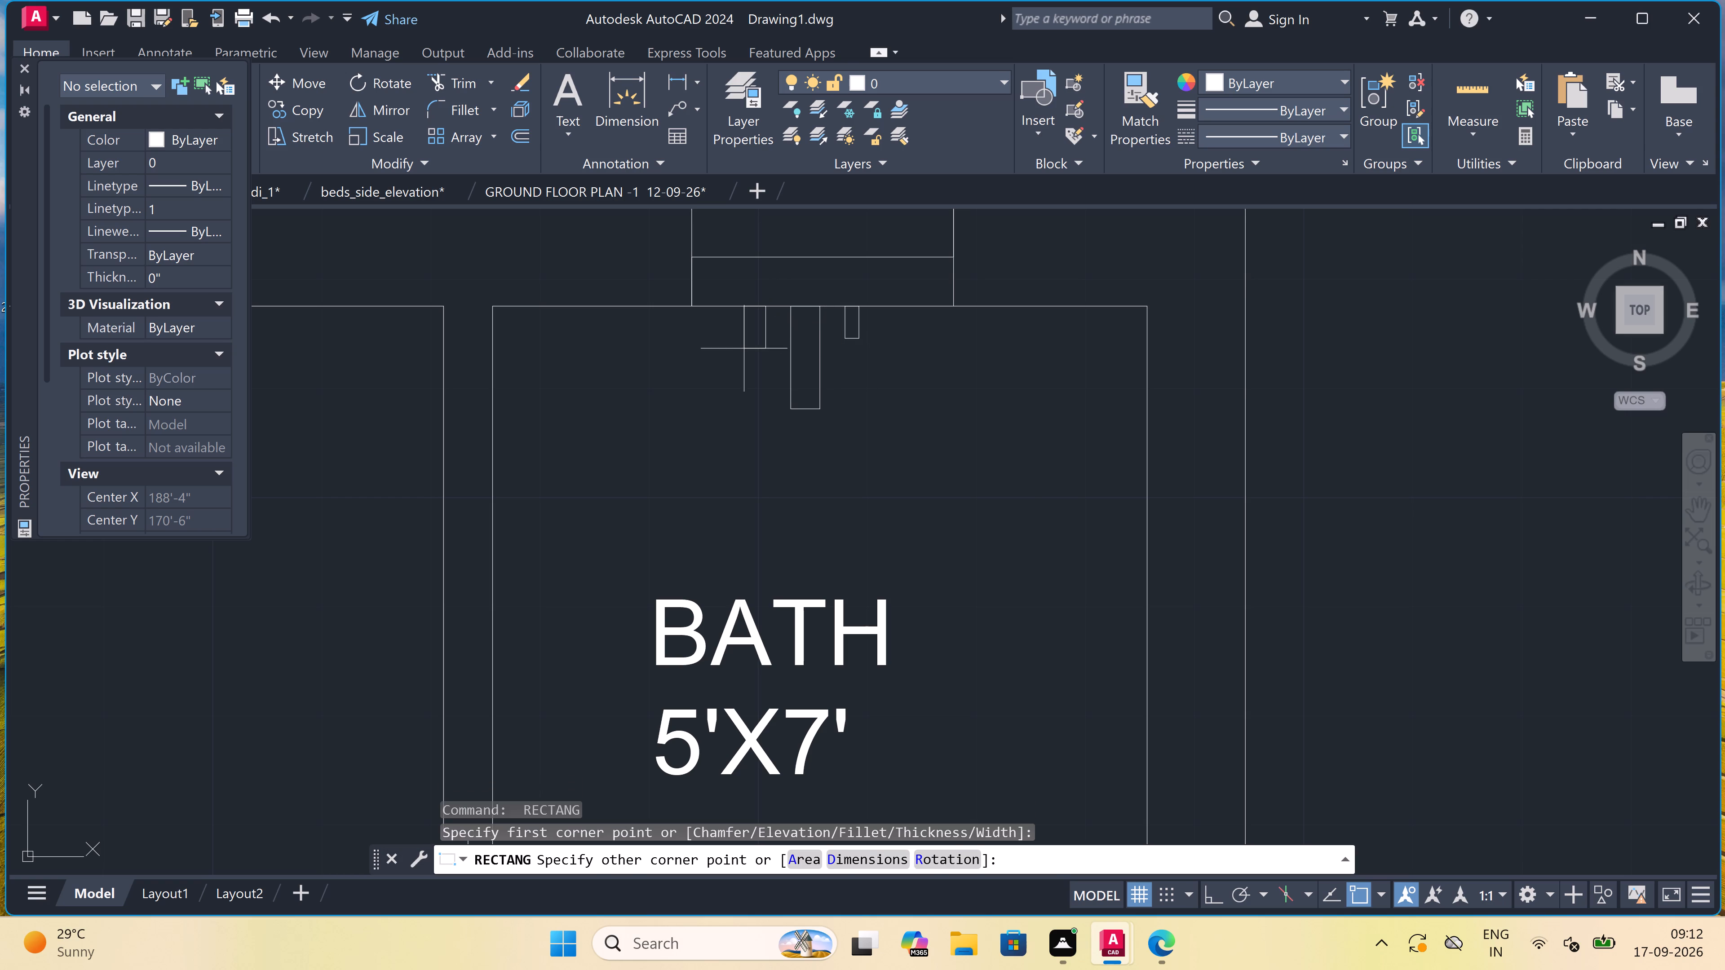
pyautogui.click(748, 340)
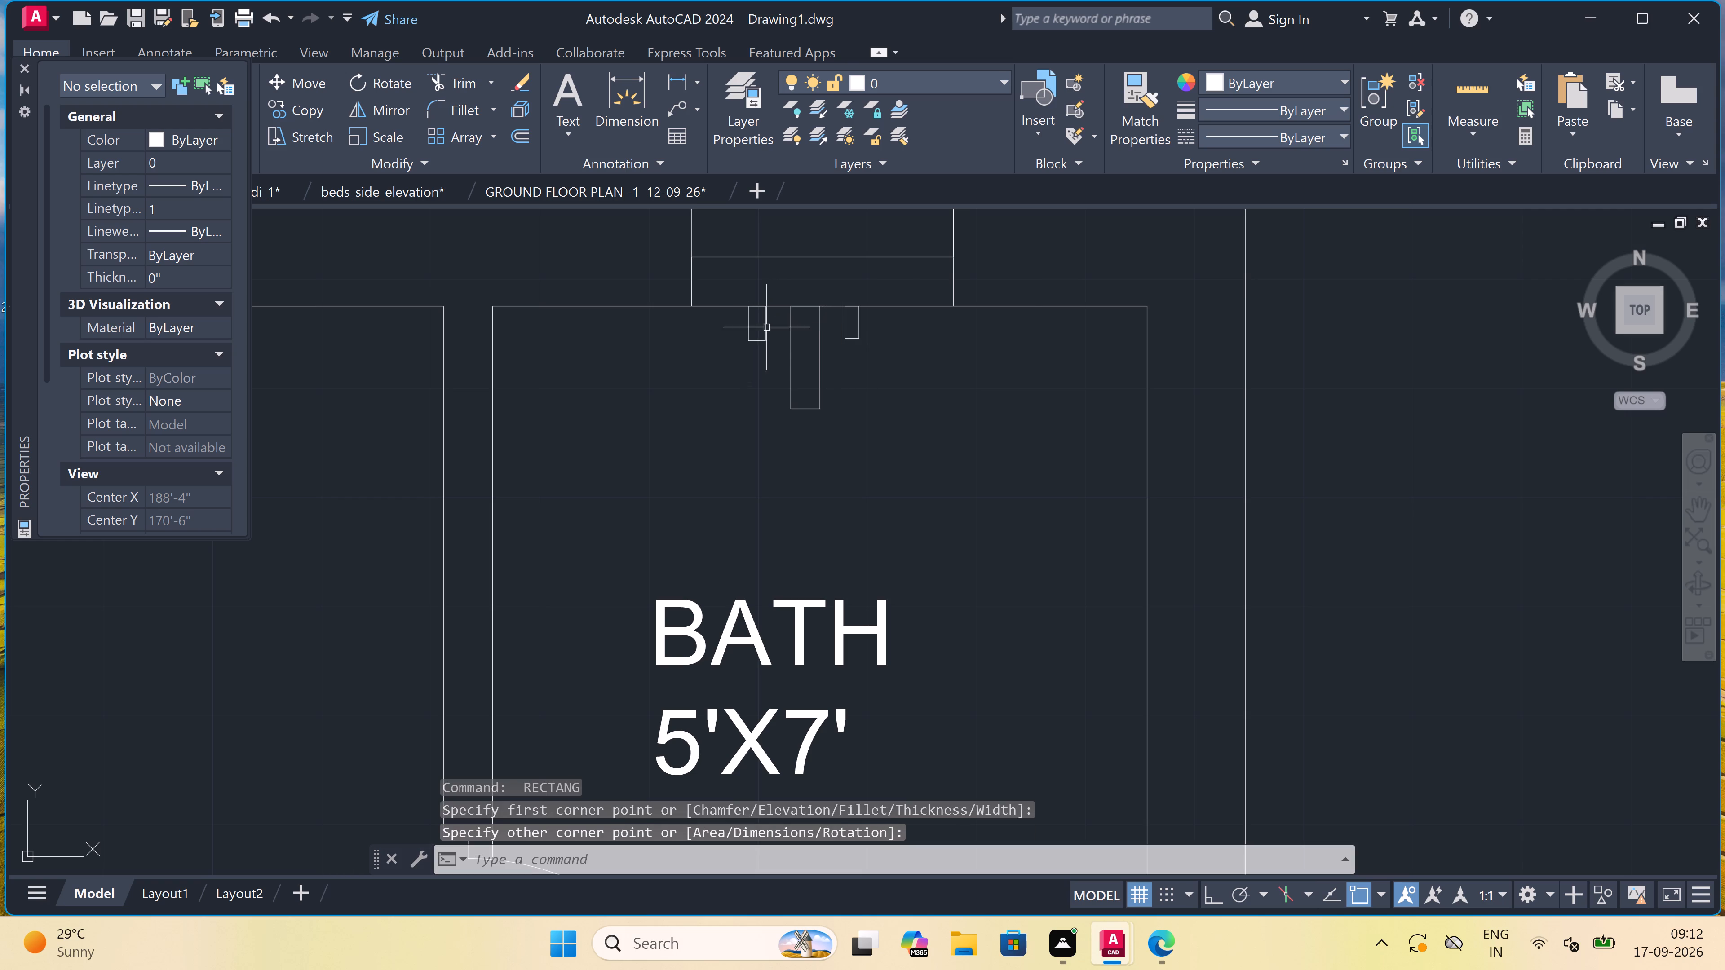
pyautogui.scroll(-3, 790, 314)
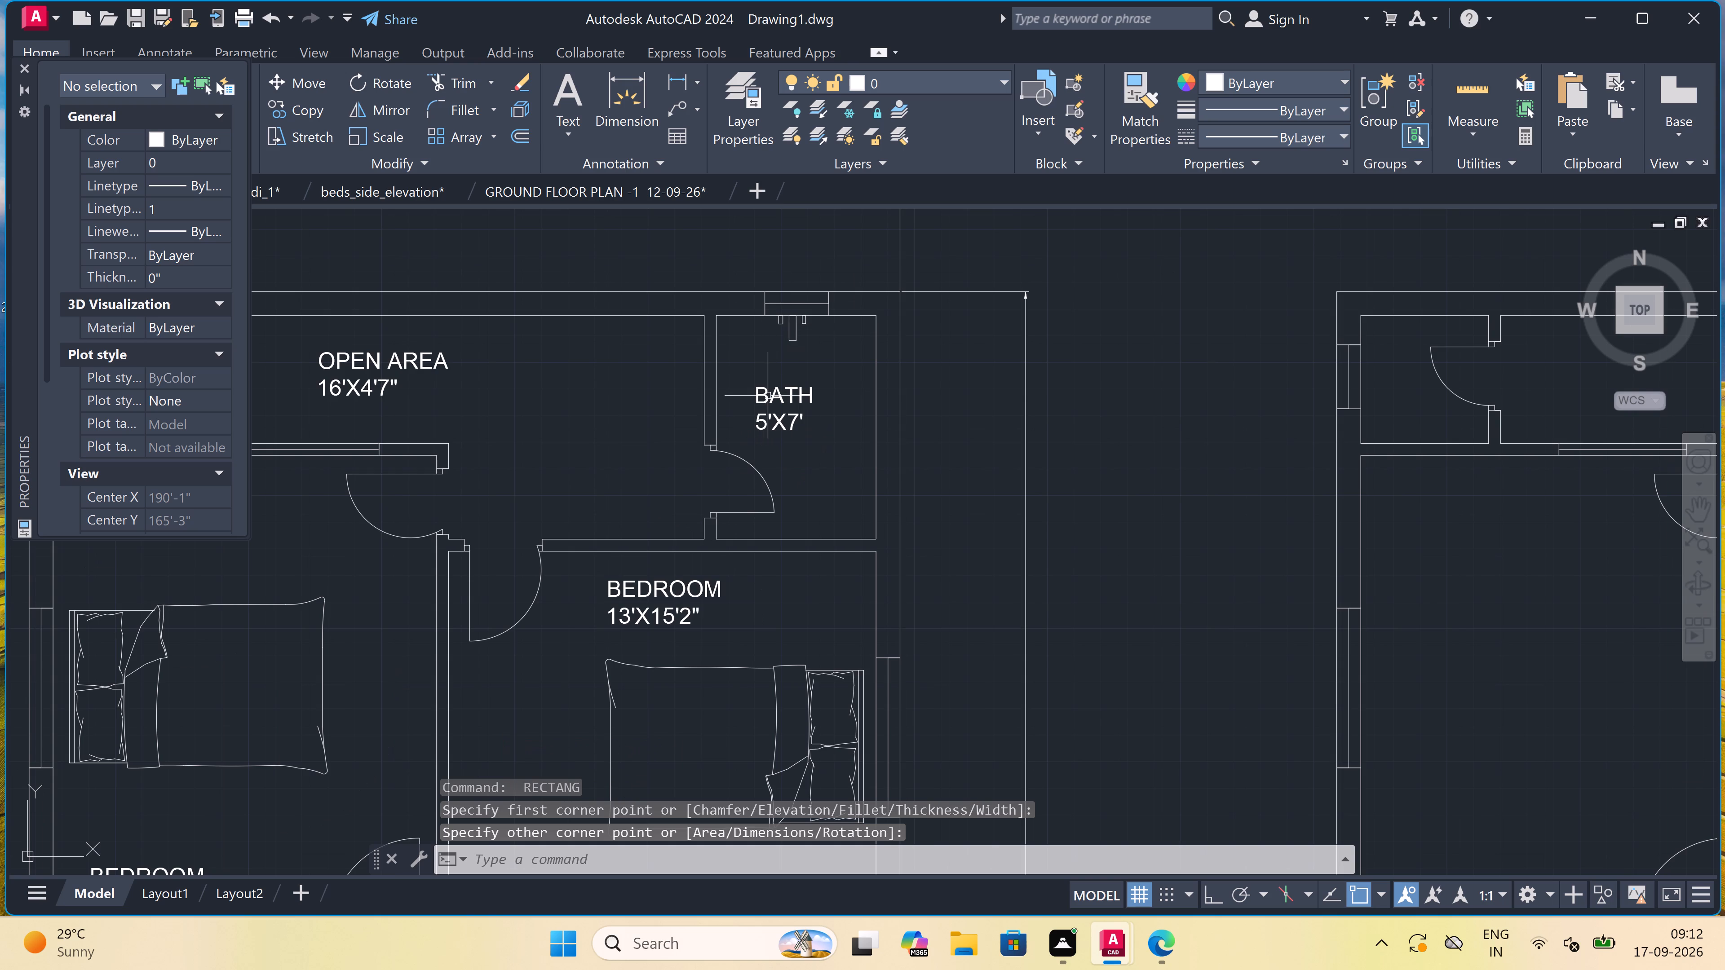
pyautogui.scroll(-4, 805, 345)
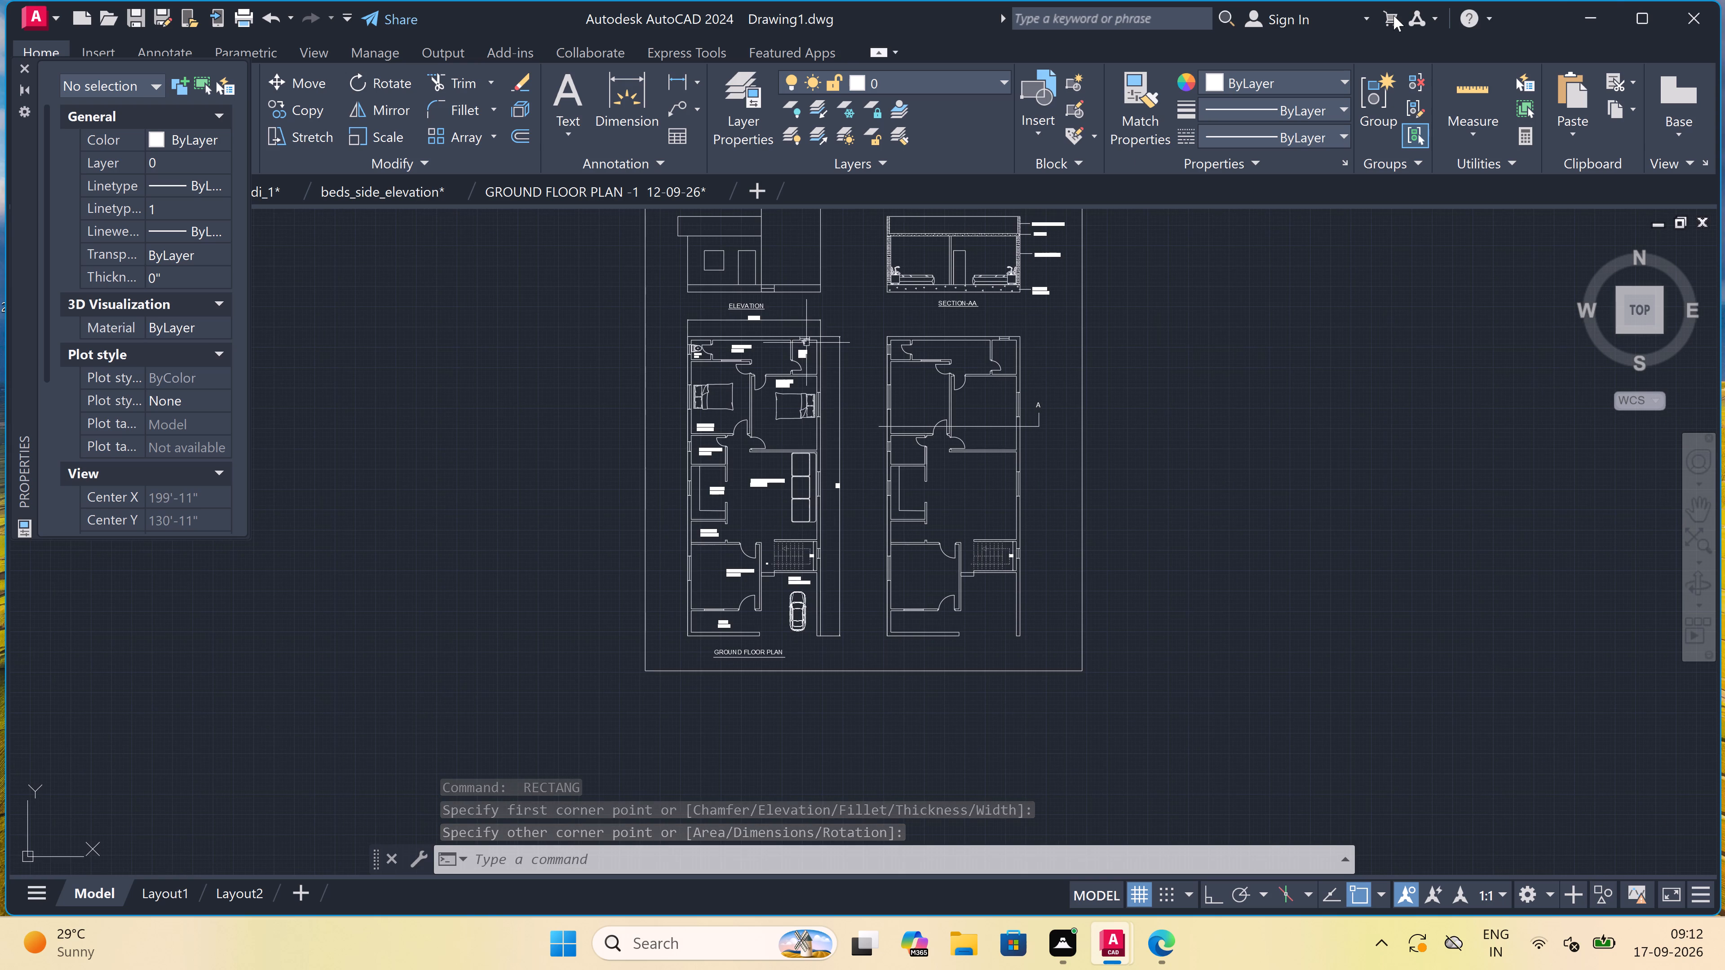
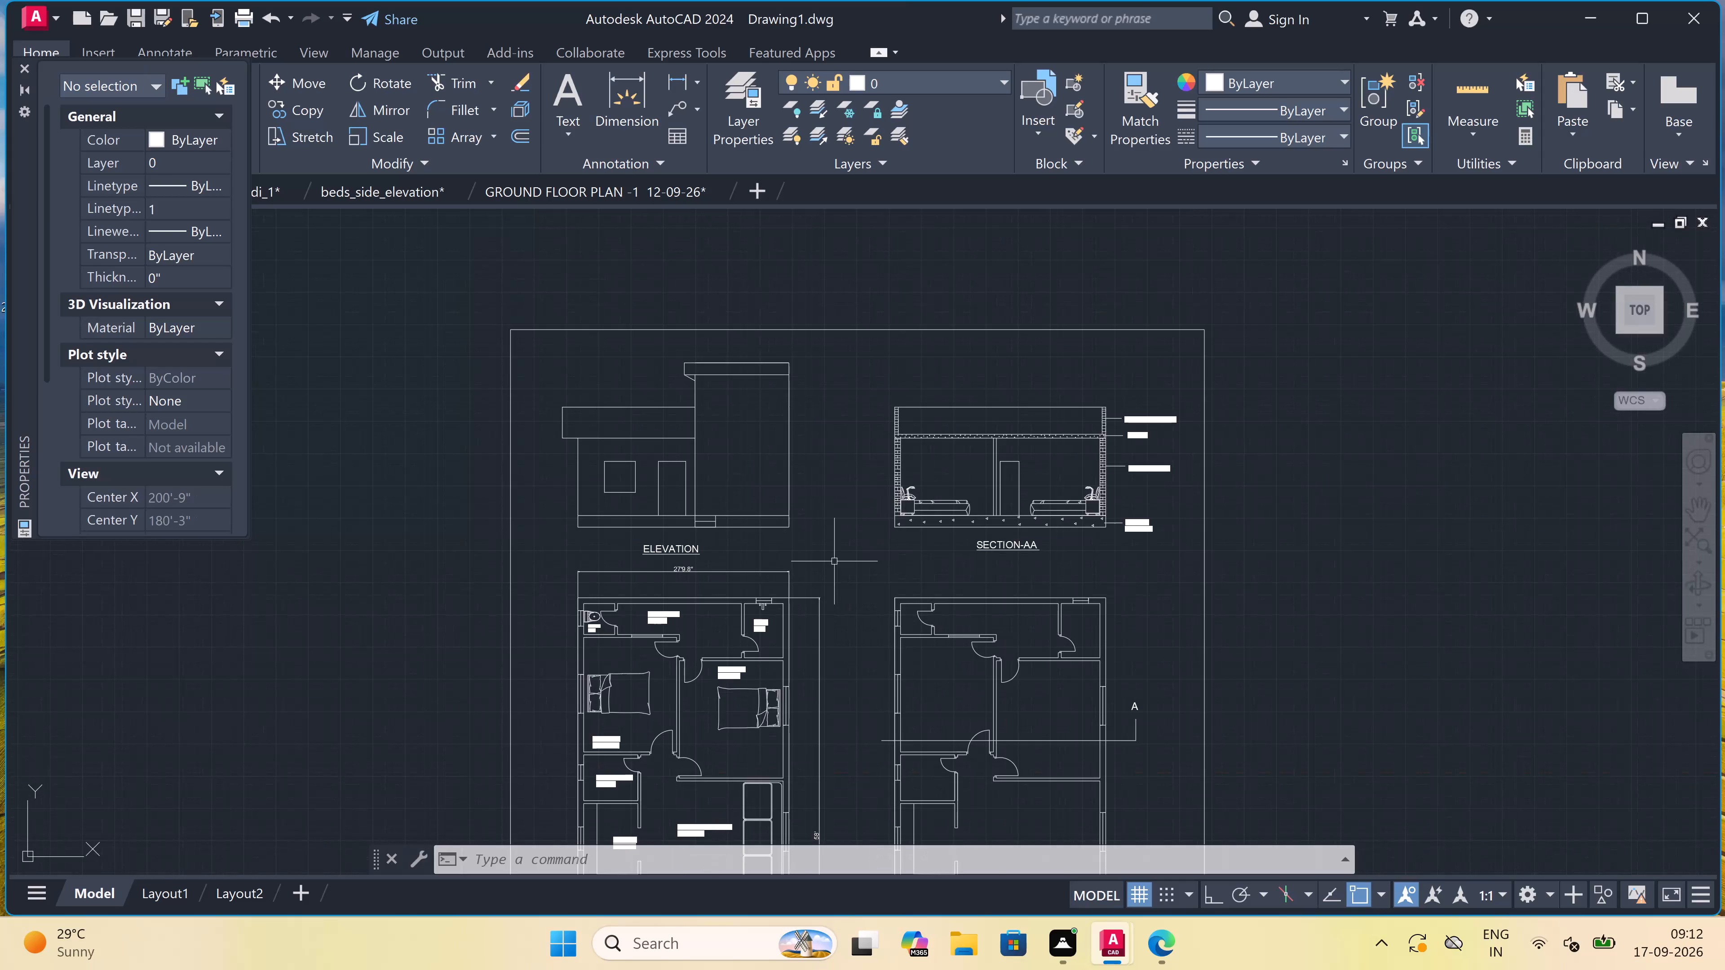
# Draw a short sloped line in the elevation from the lower roof band's bottom-left corner down to the left wall edge.
pyautogui.scroll(-1, 883, 526)
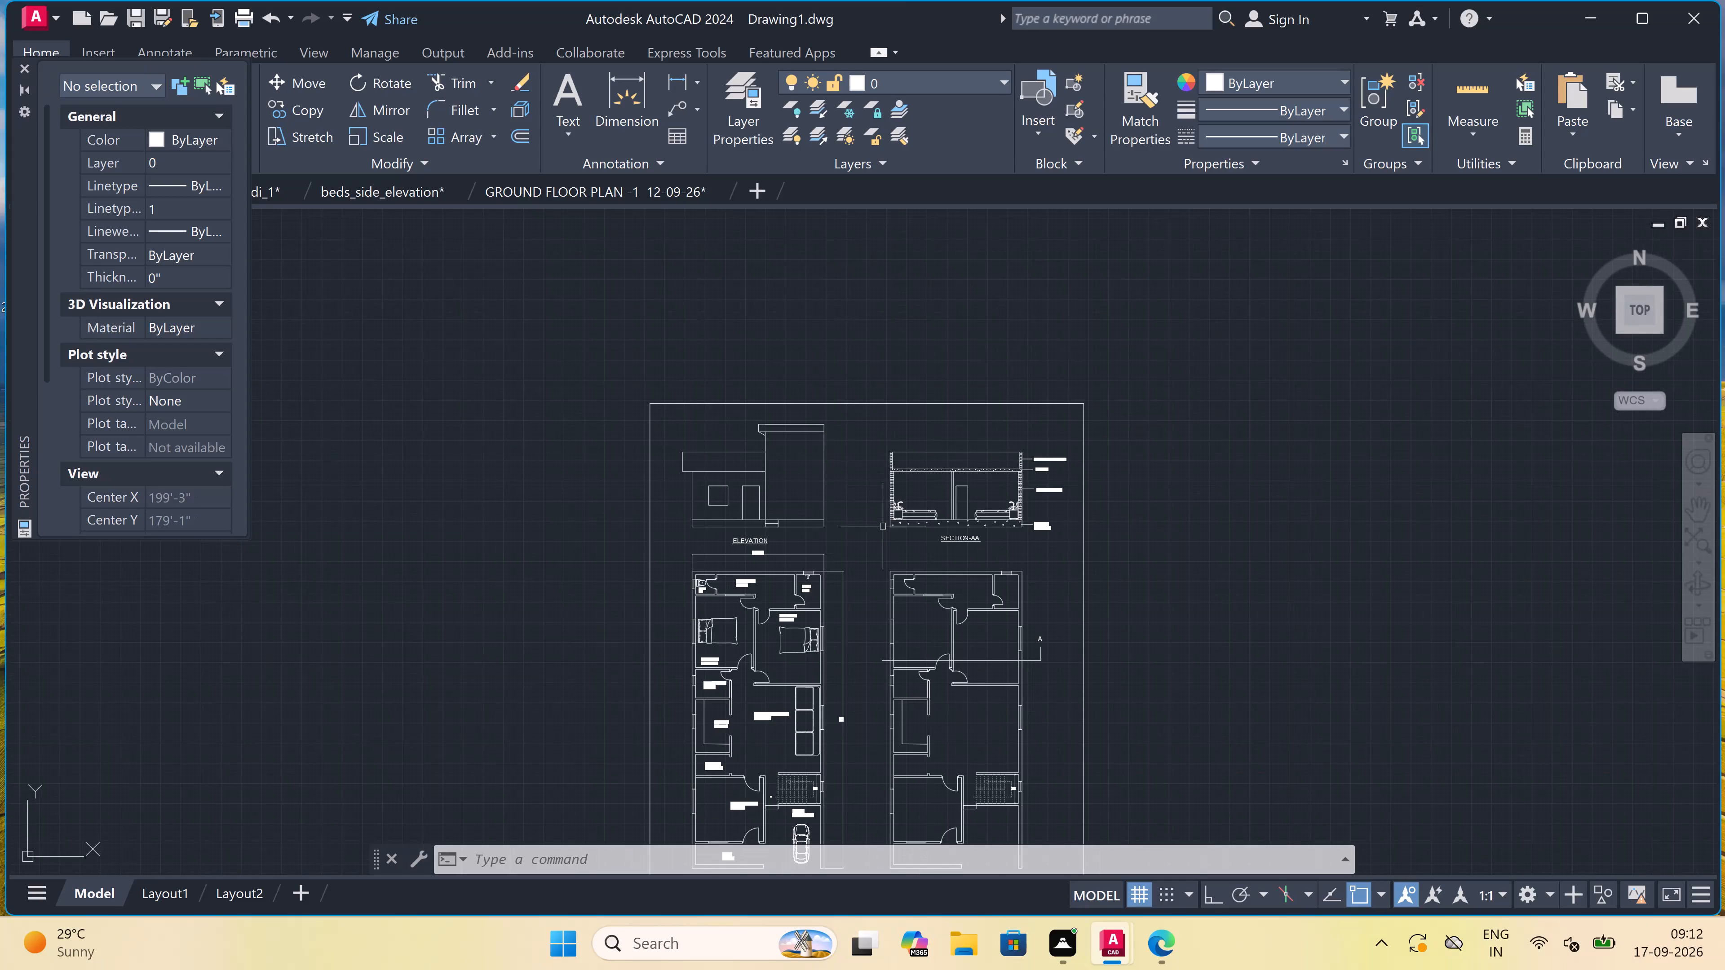
pyautogui.scroll(2, 843, 604)
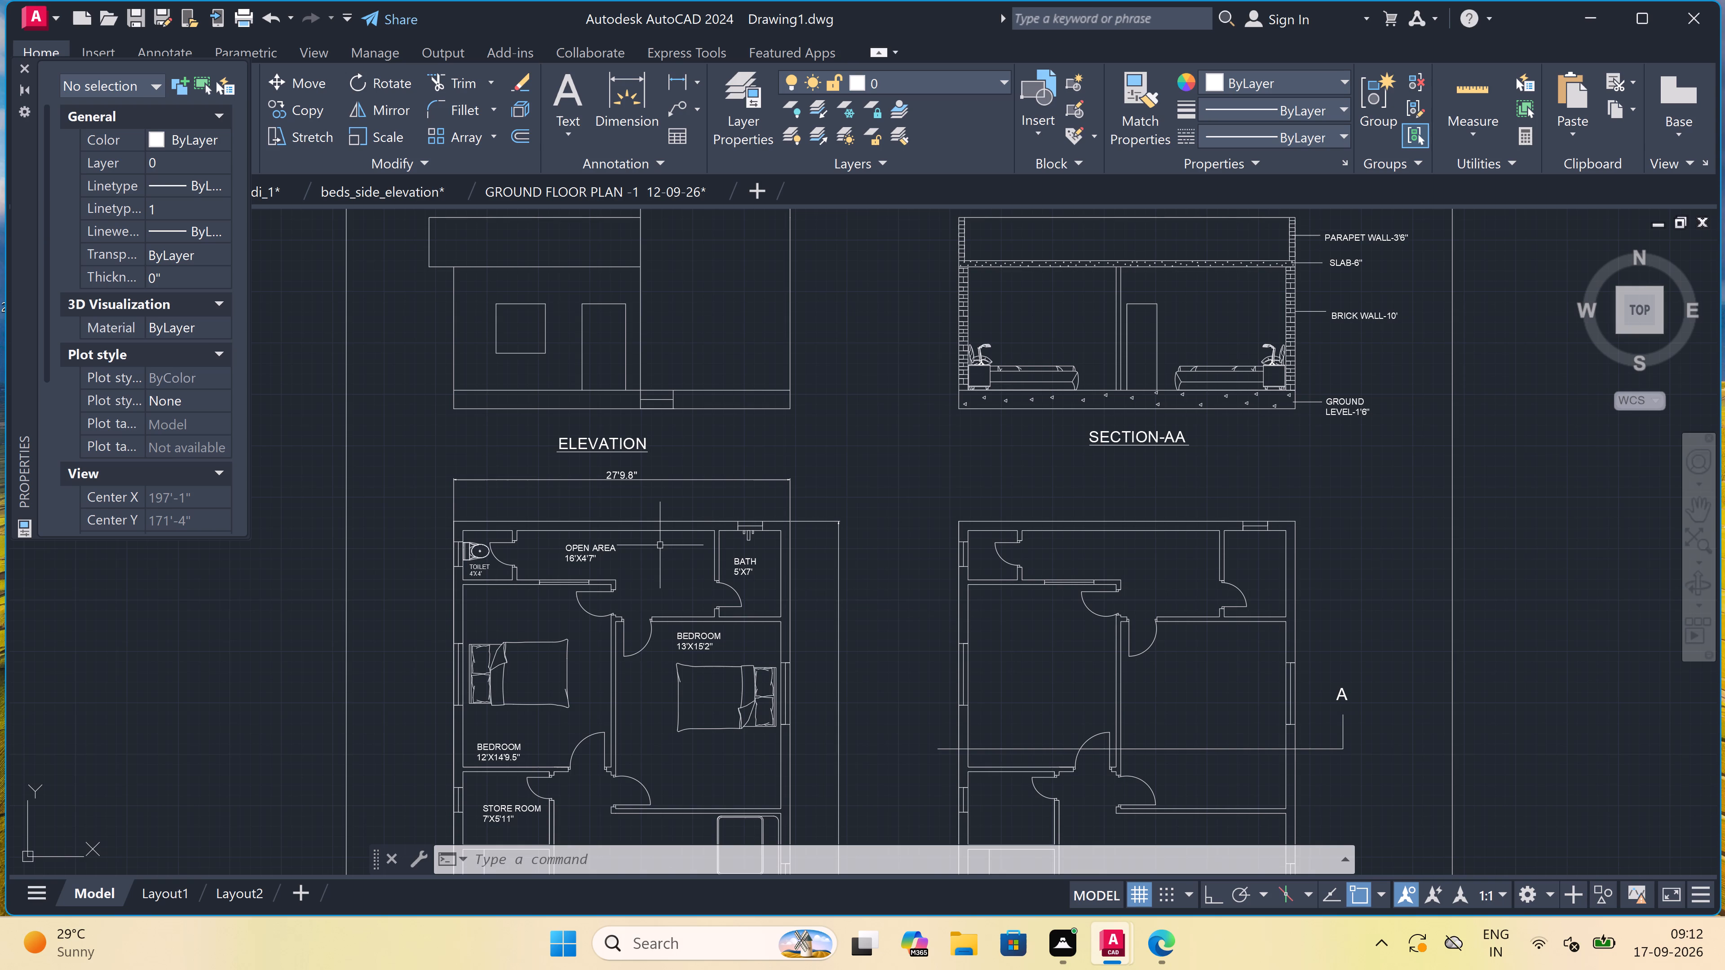
pyautogui.scroll(-2, 660, 545)
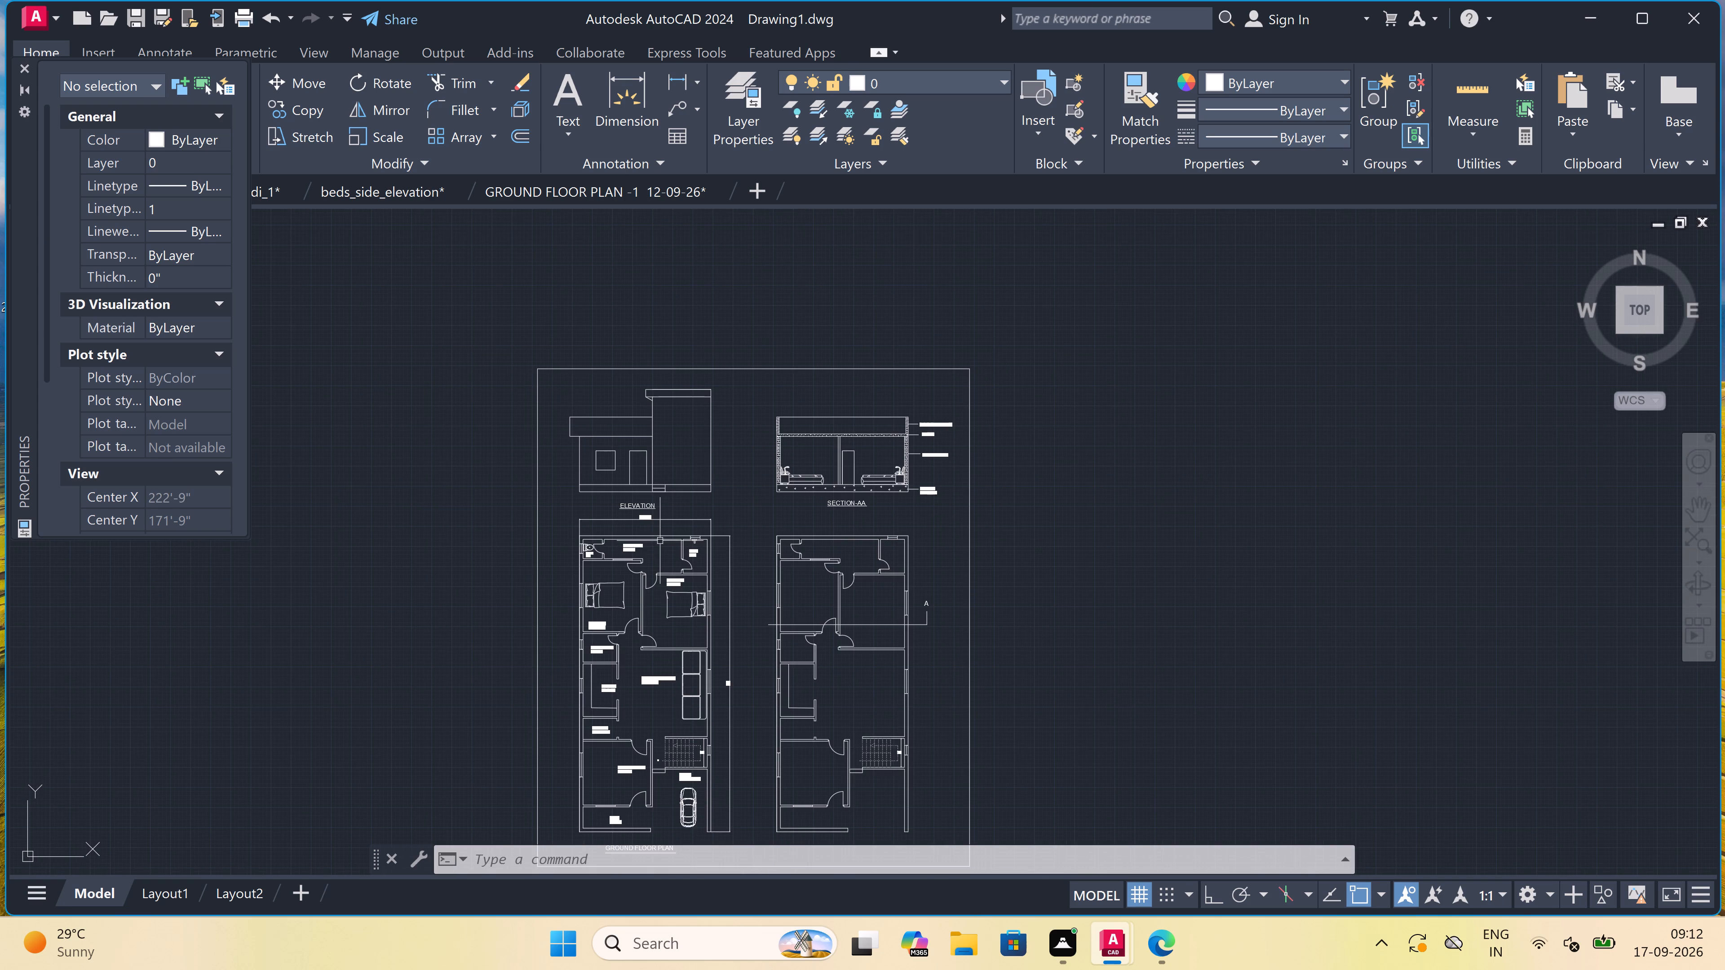
pyautogui.press('l')
pyautogui.press('space')
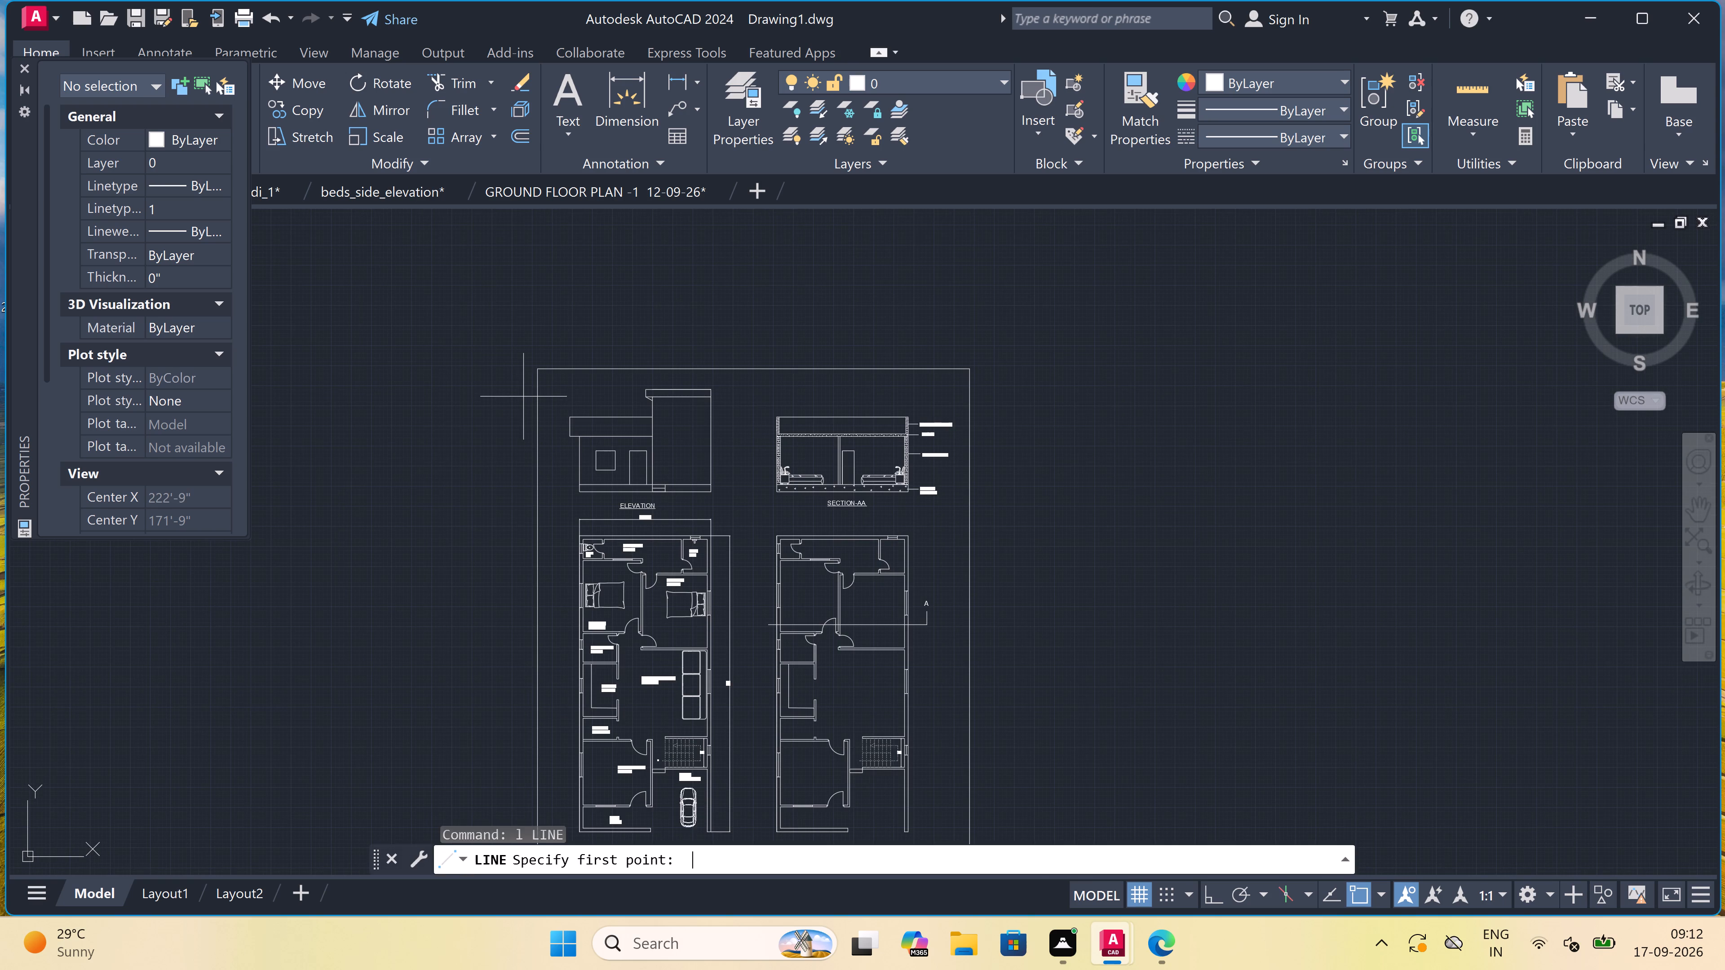
pyautogui.scroll(4, 563, 421)
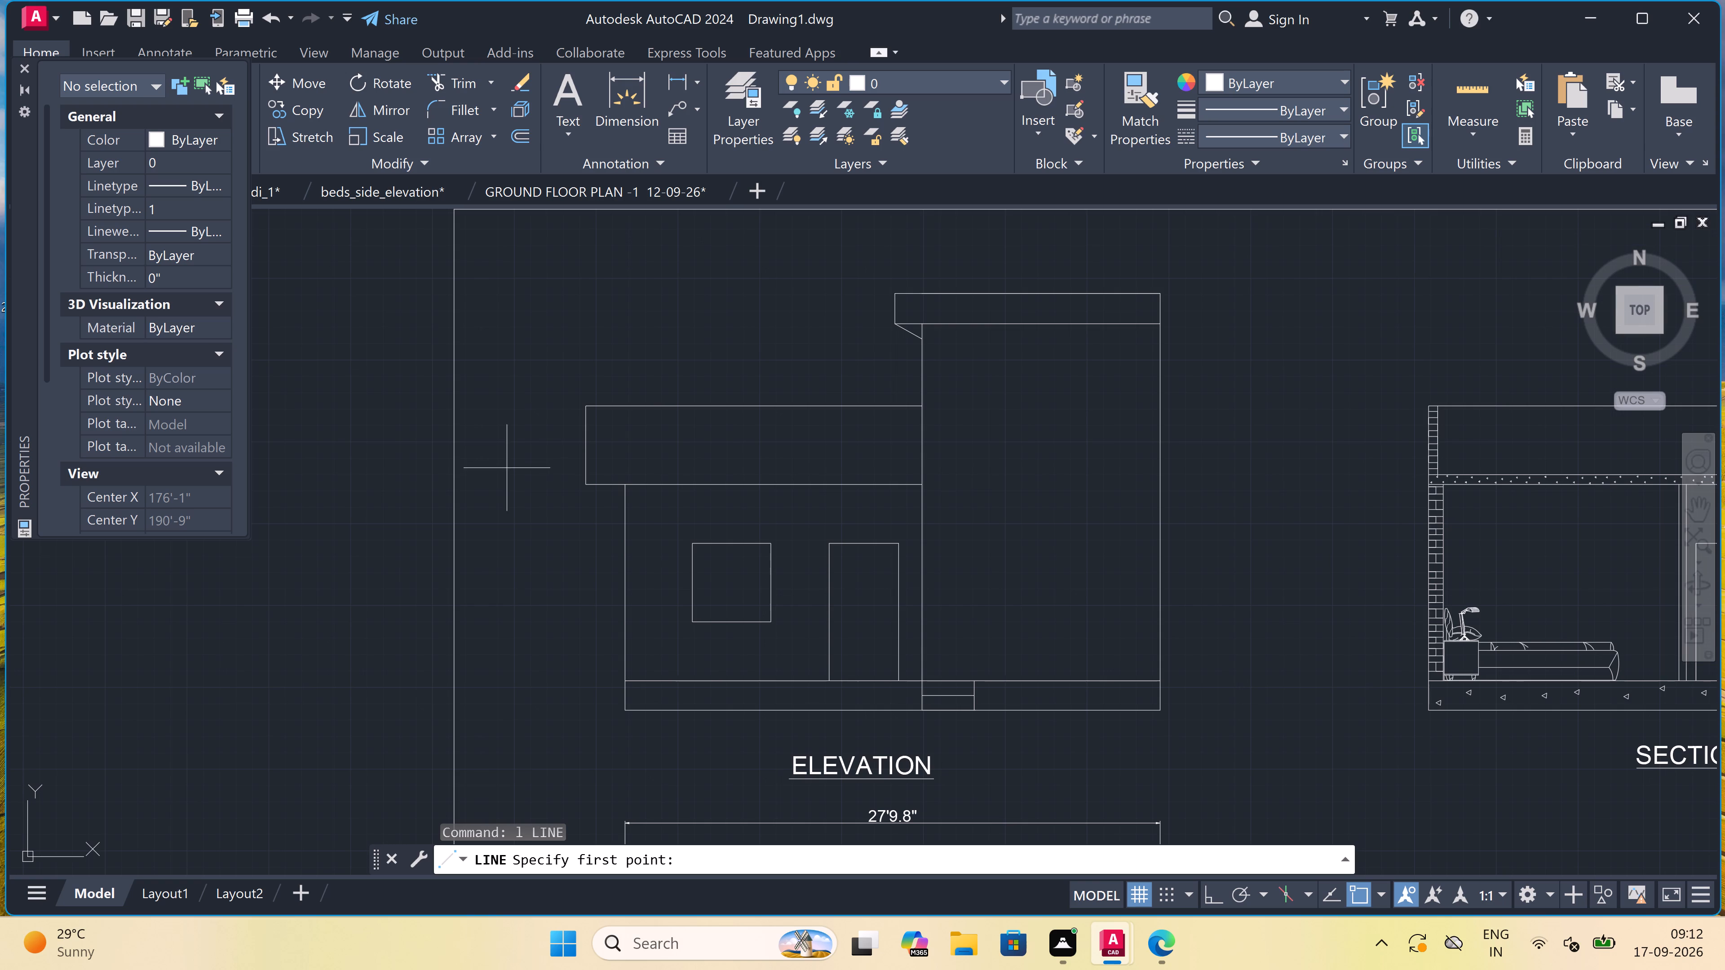
pyautogui.scroll(1, 568, 455)
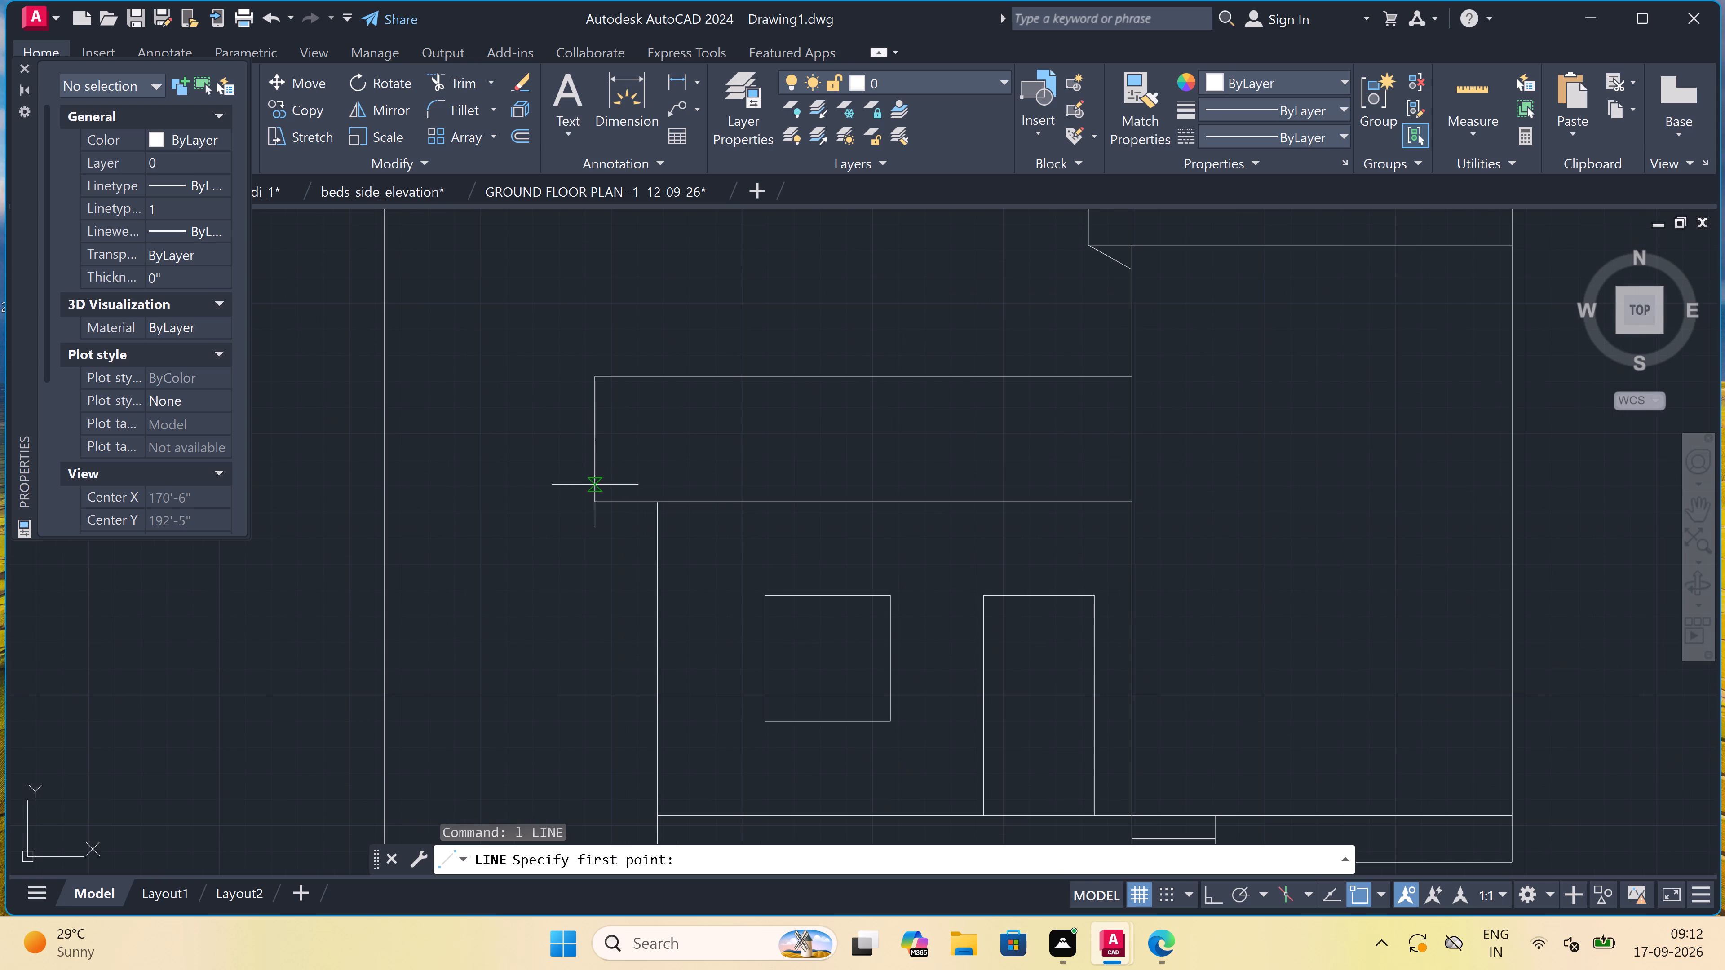
pyautogui.click(593, 497)
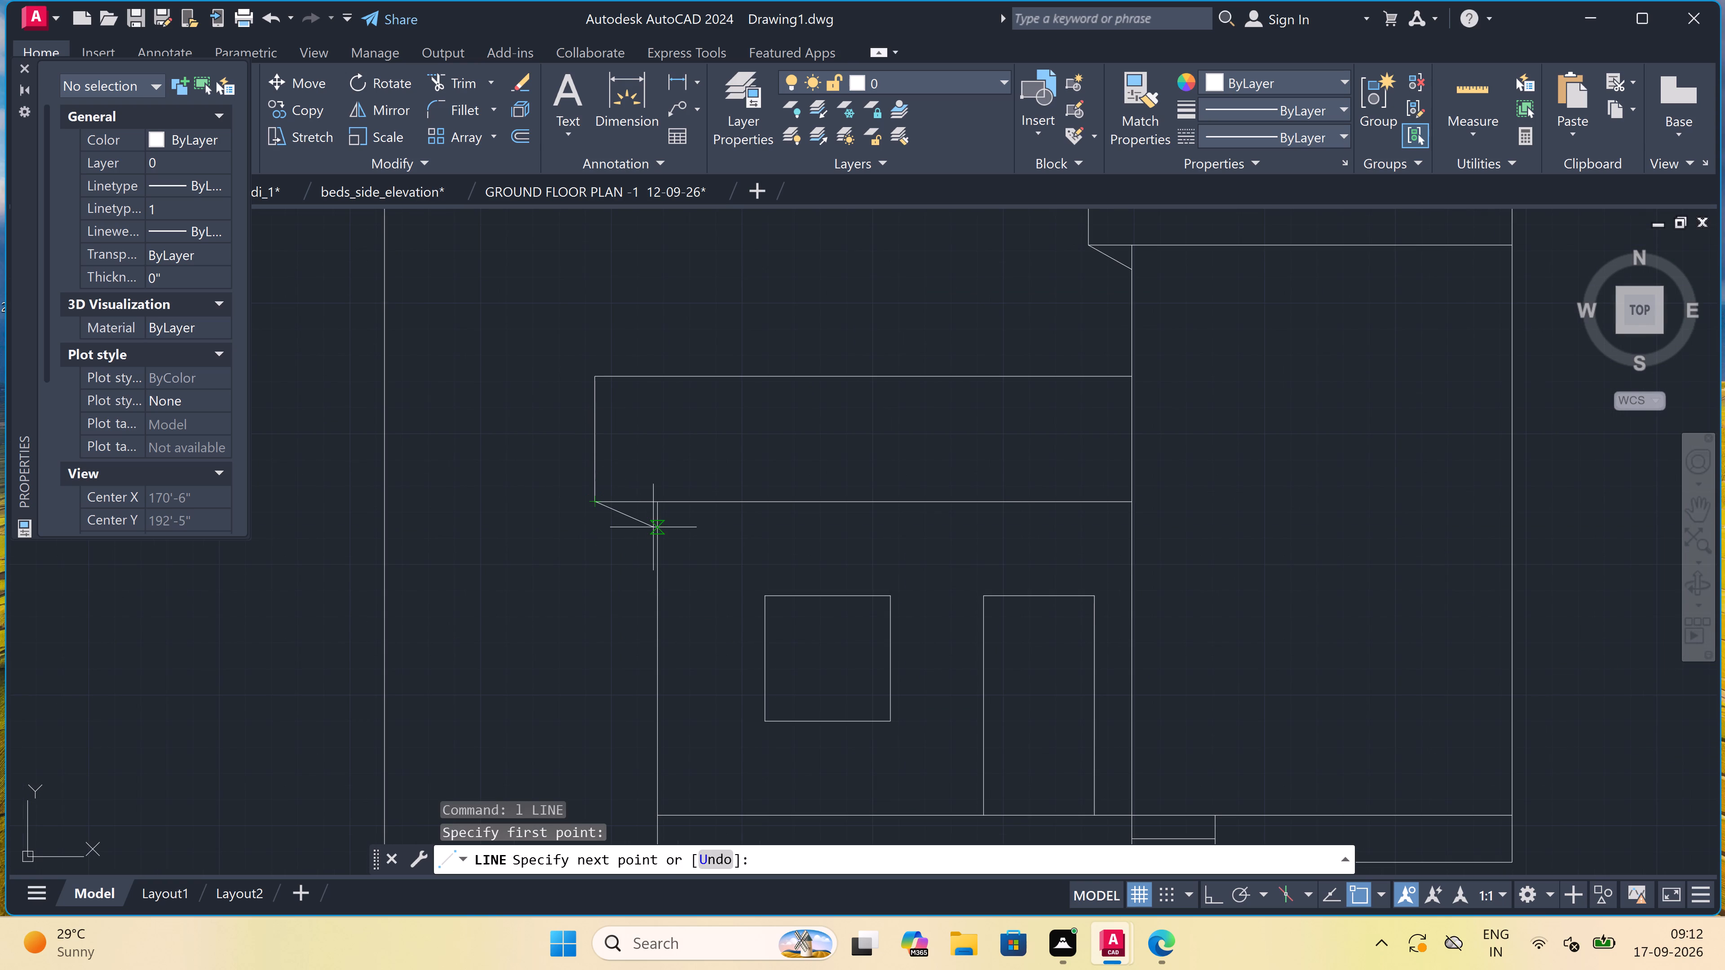
pyautogui.click(656, 530)
pyautogui.press('Escape')
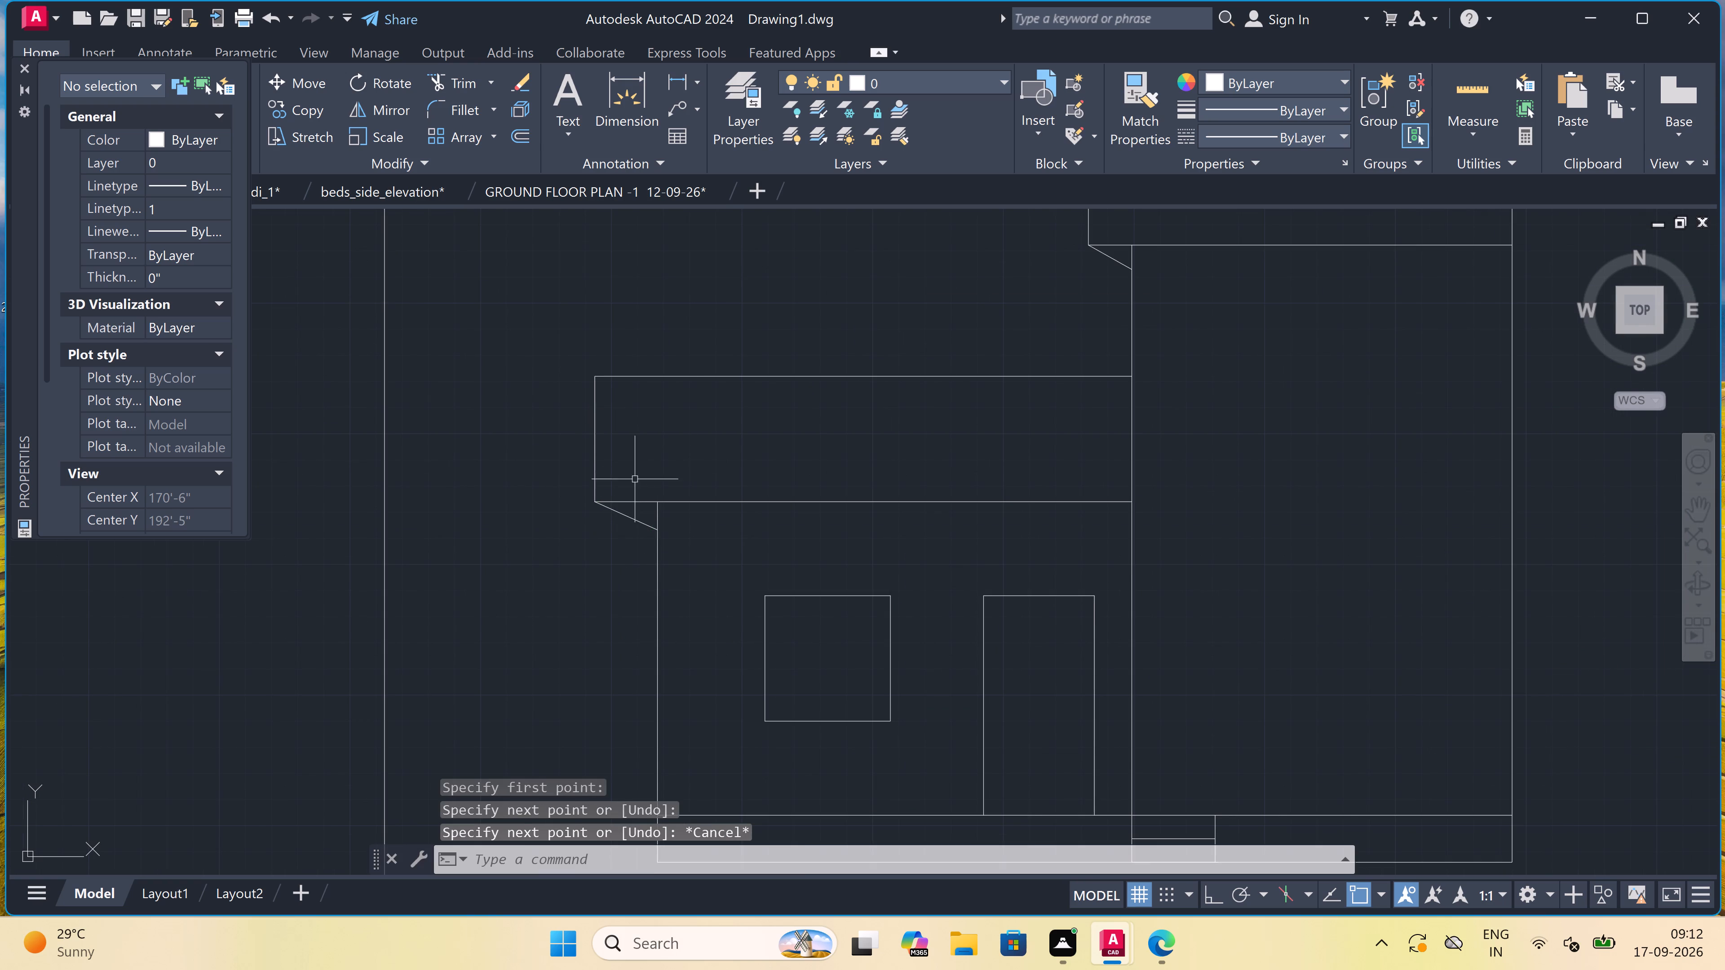
# Draw a rectangle just inside the elevation's door outline, leaving a thin frame gap all round.
pyautogui.scroll(-2, 635, 479)
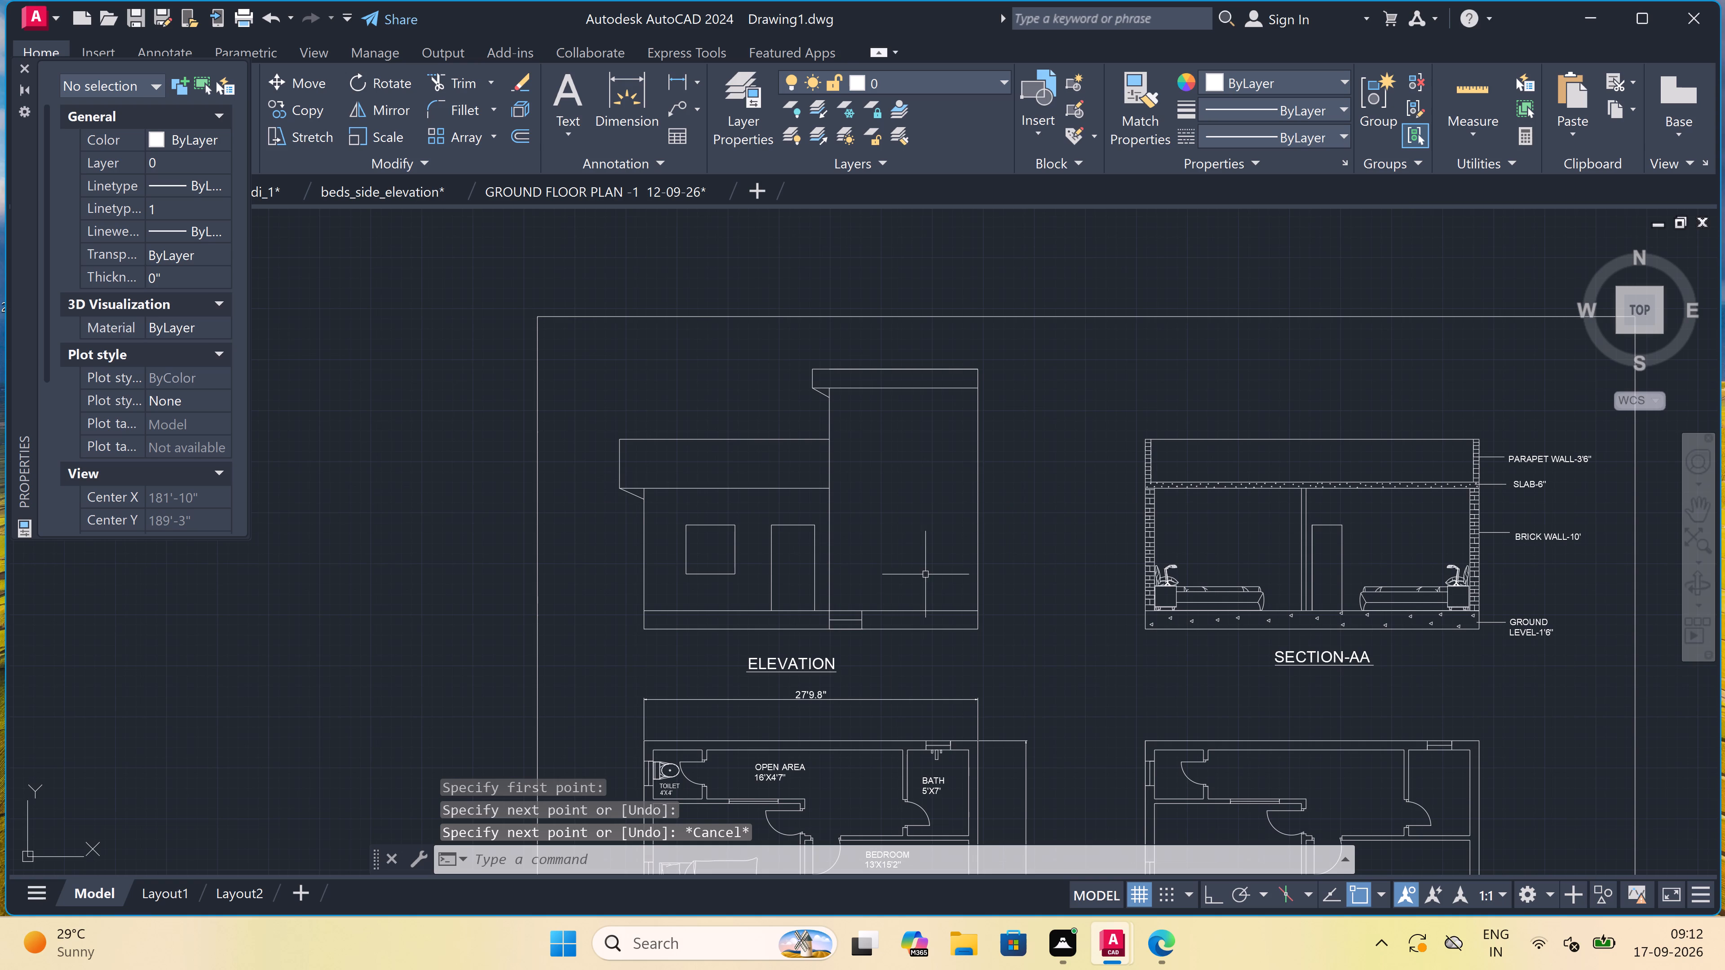
pyautogui.write('rec')
pyautogui.press('space')
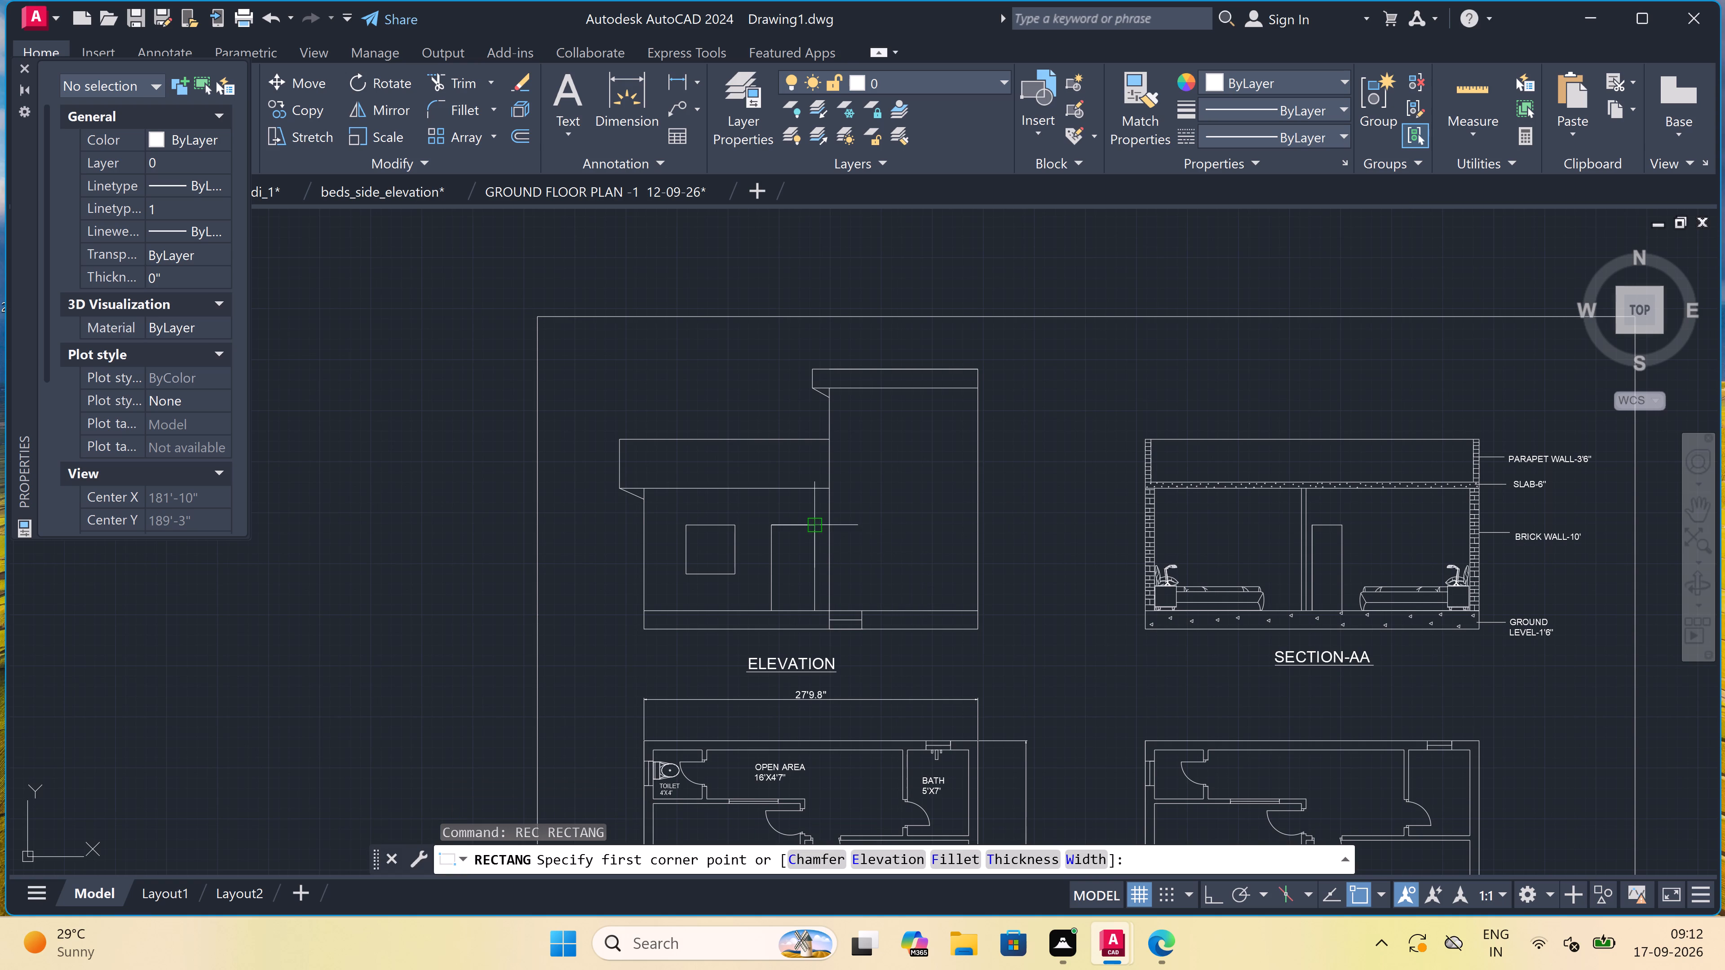
pyautogui.scroll(4, 792, 532)
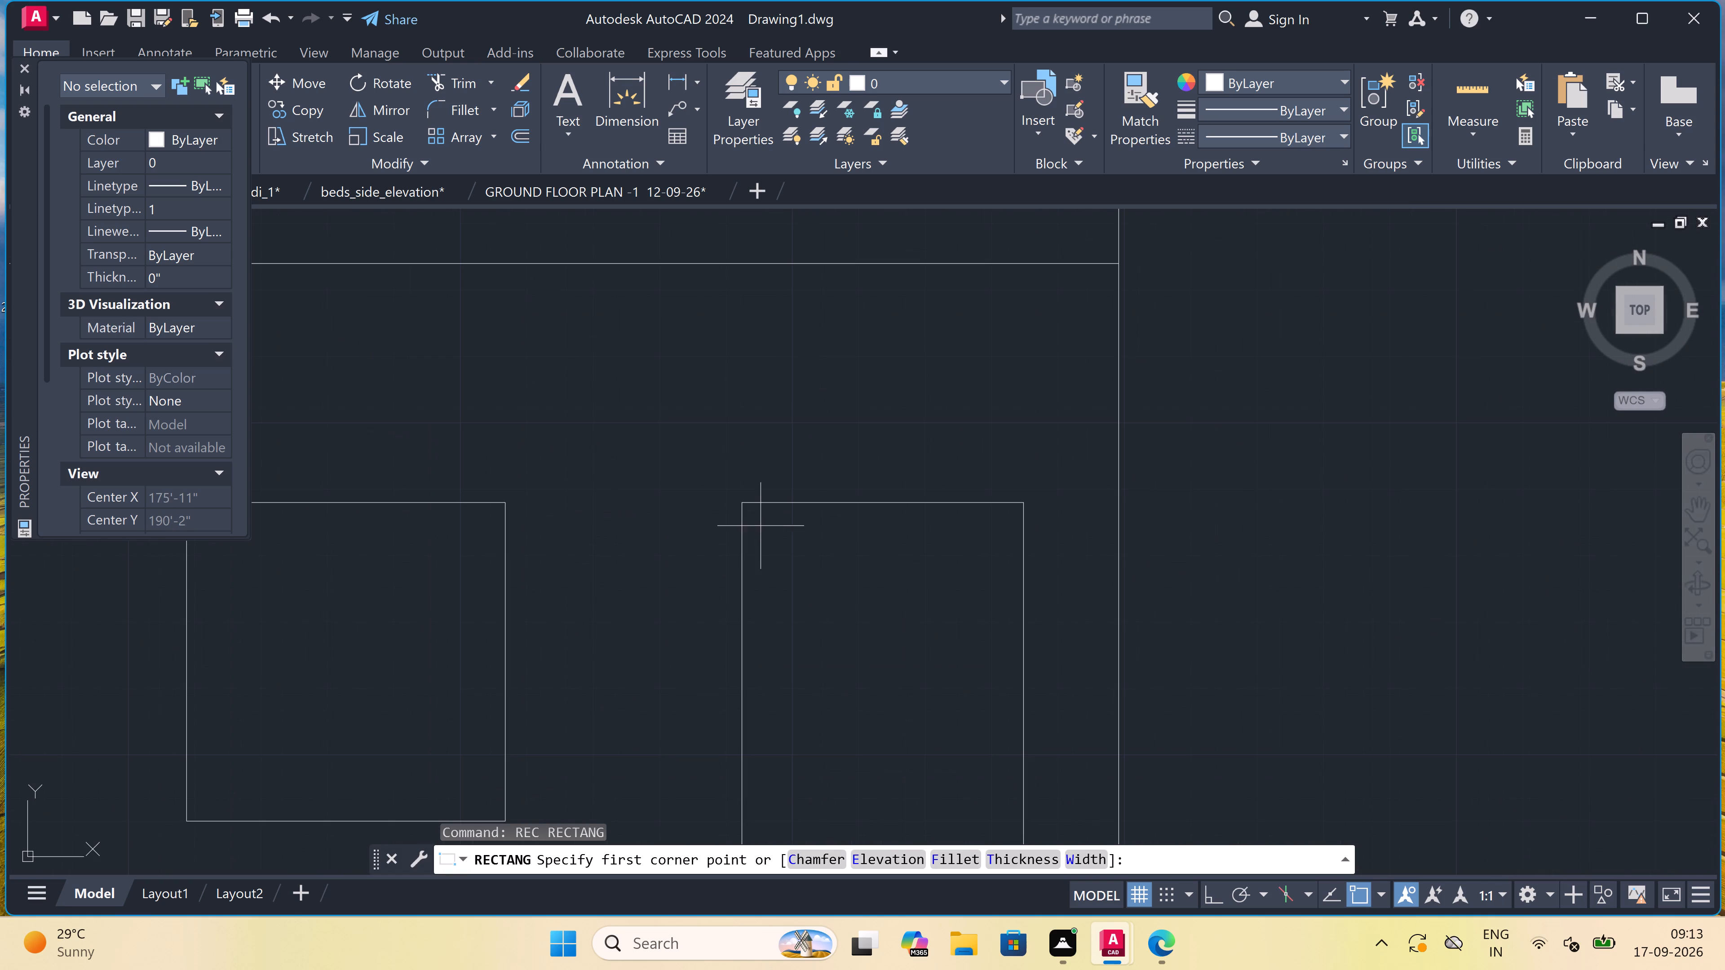
pyautogui.scroll(2, 757, 520)
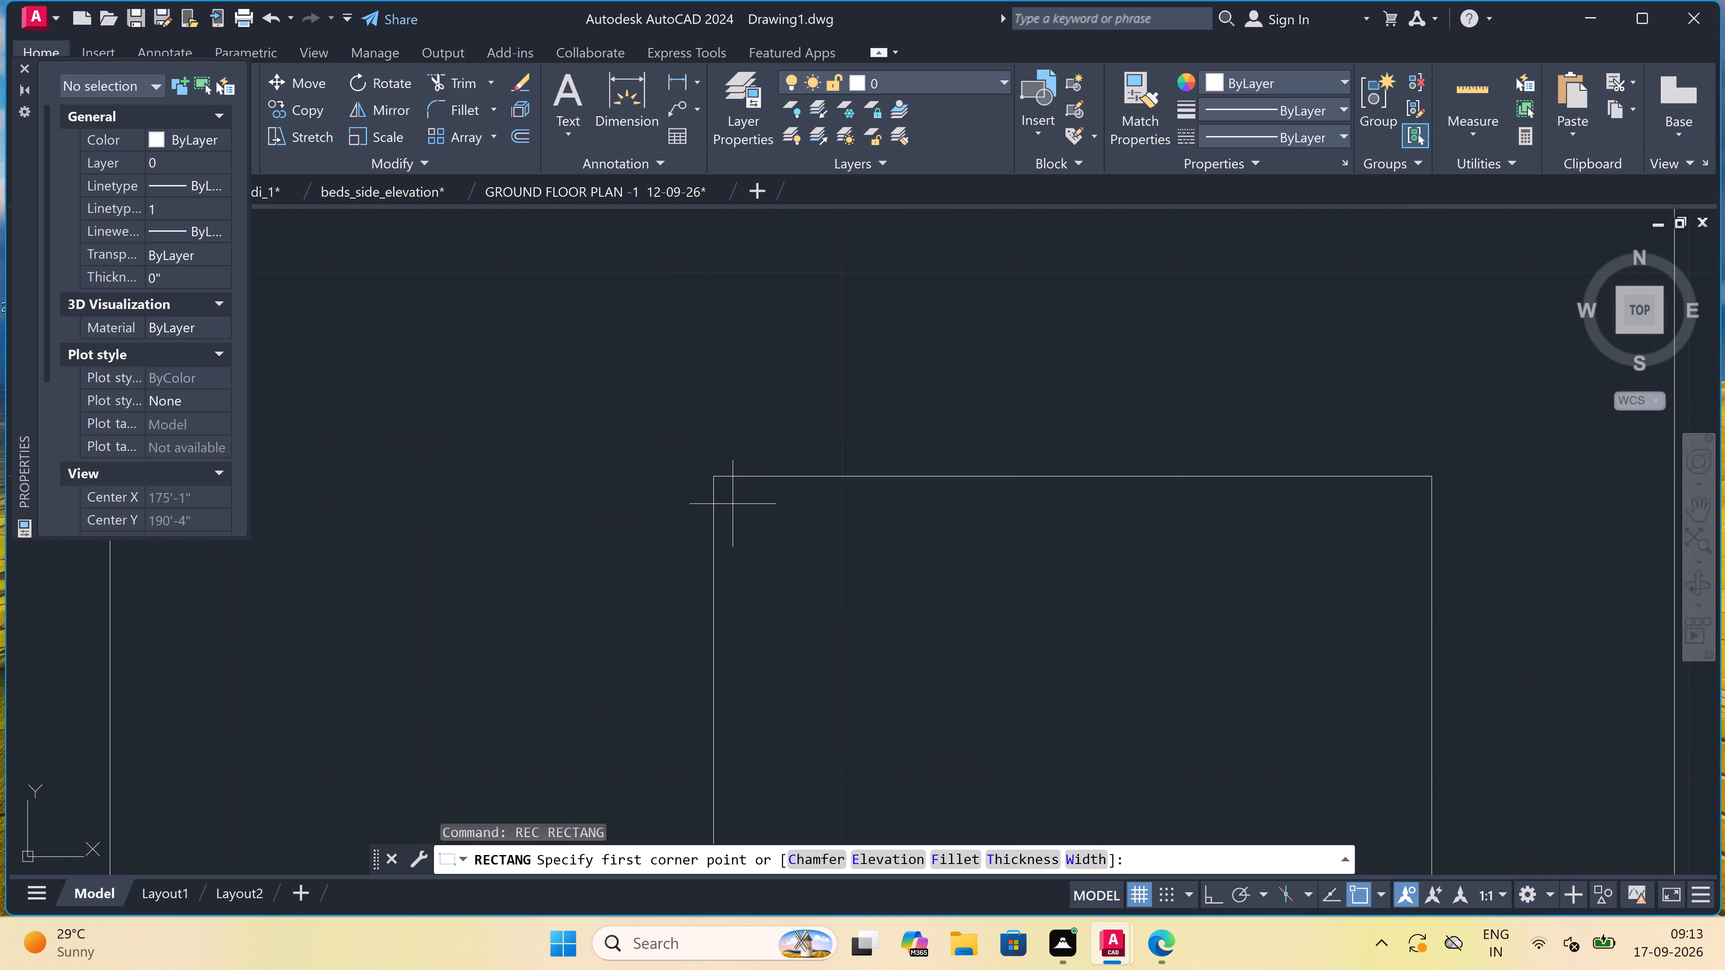
pyautogui.click(733, 504)
pyautogui.scroll(-5, 1095, 592)
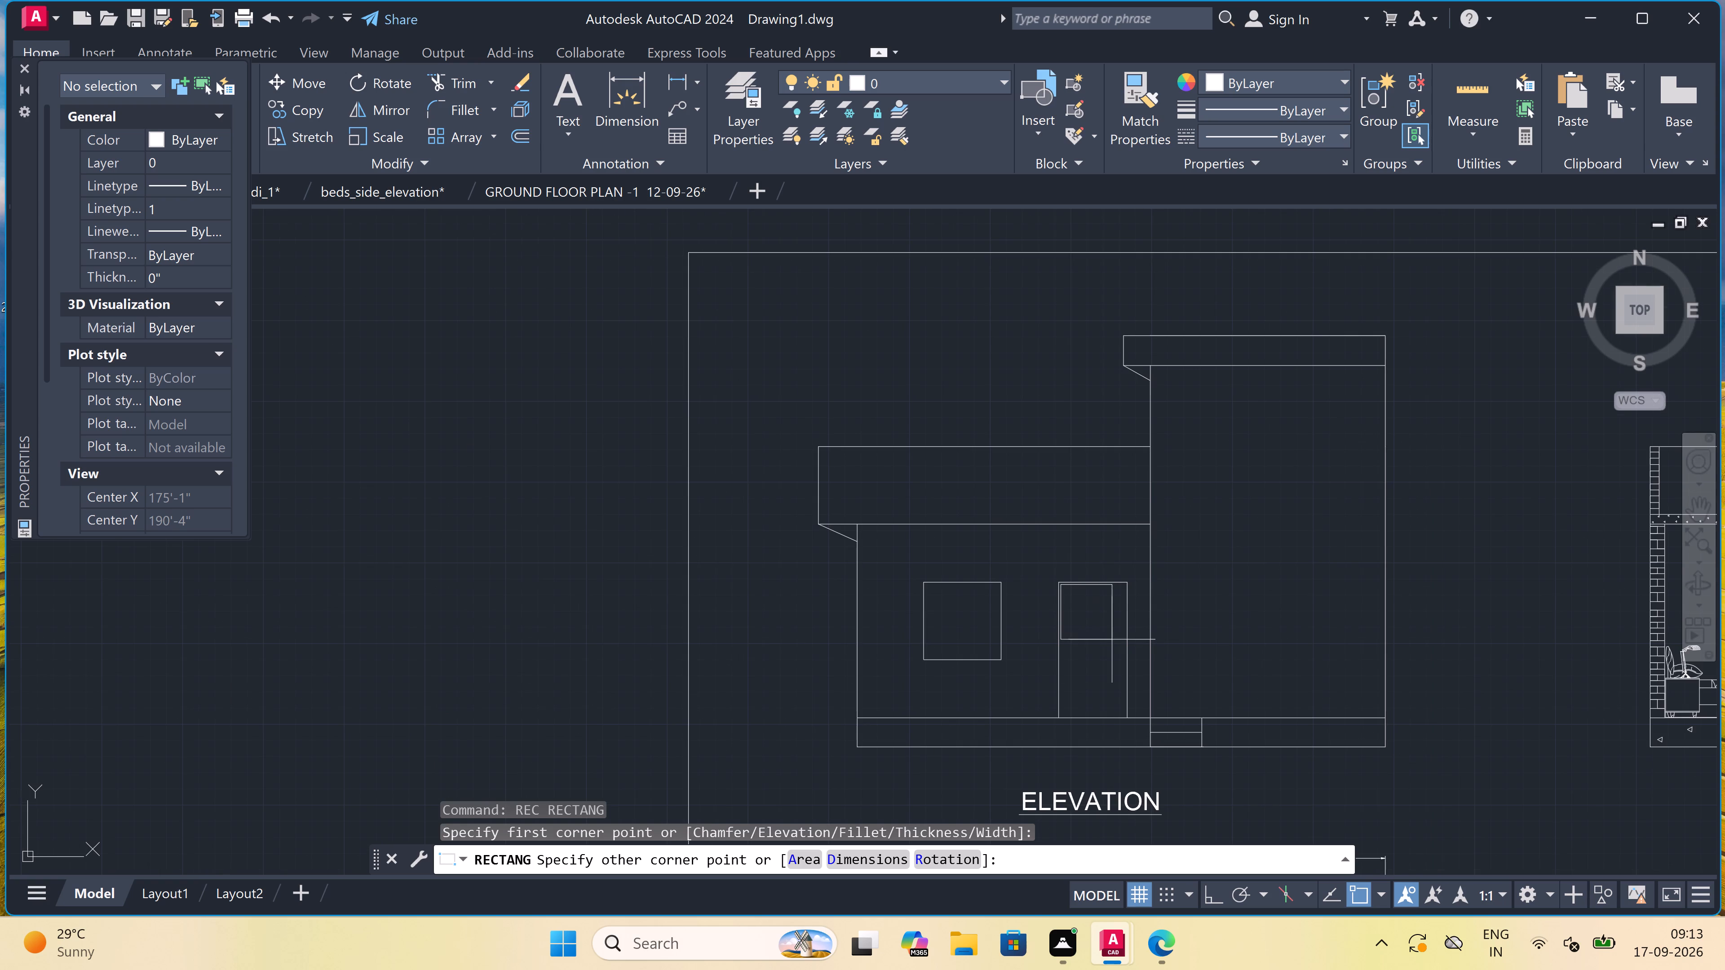
pyautogui.scroll(3, 1115, 700)
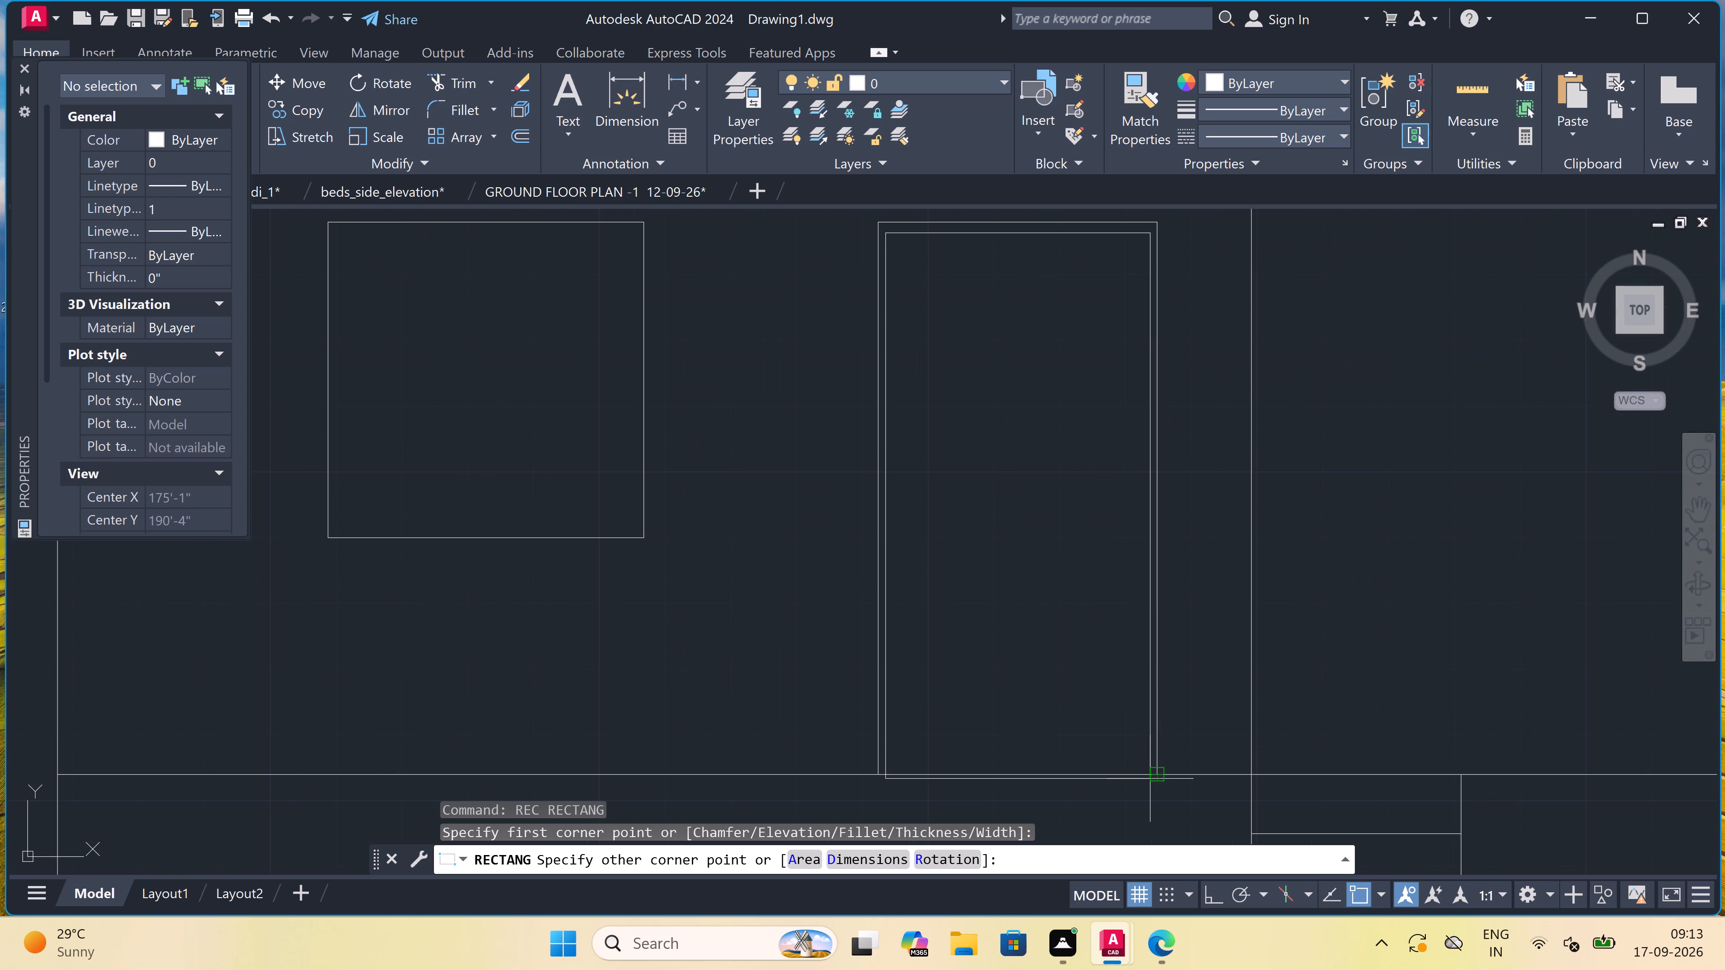
pyautogui.scroll(2, 1150, 779)
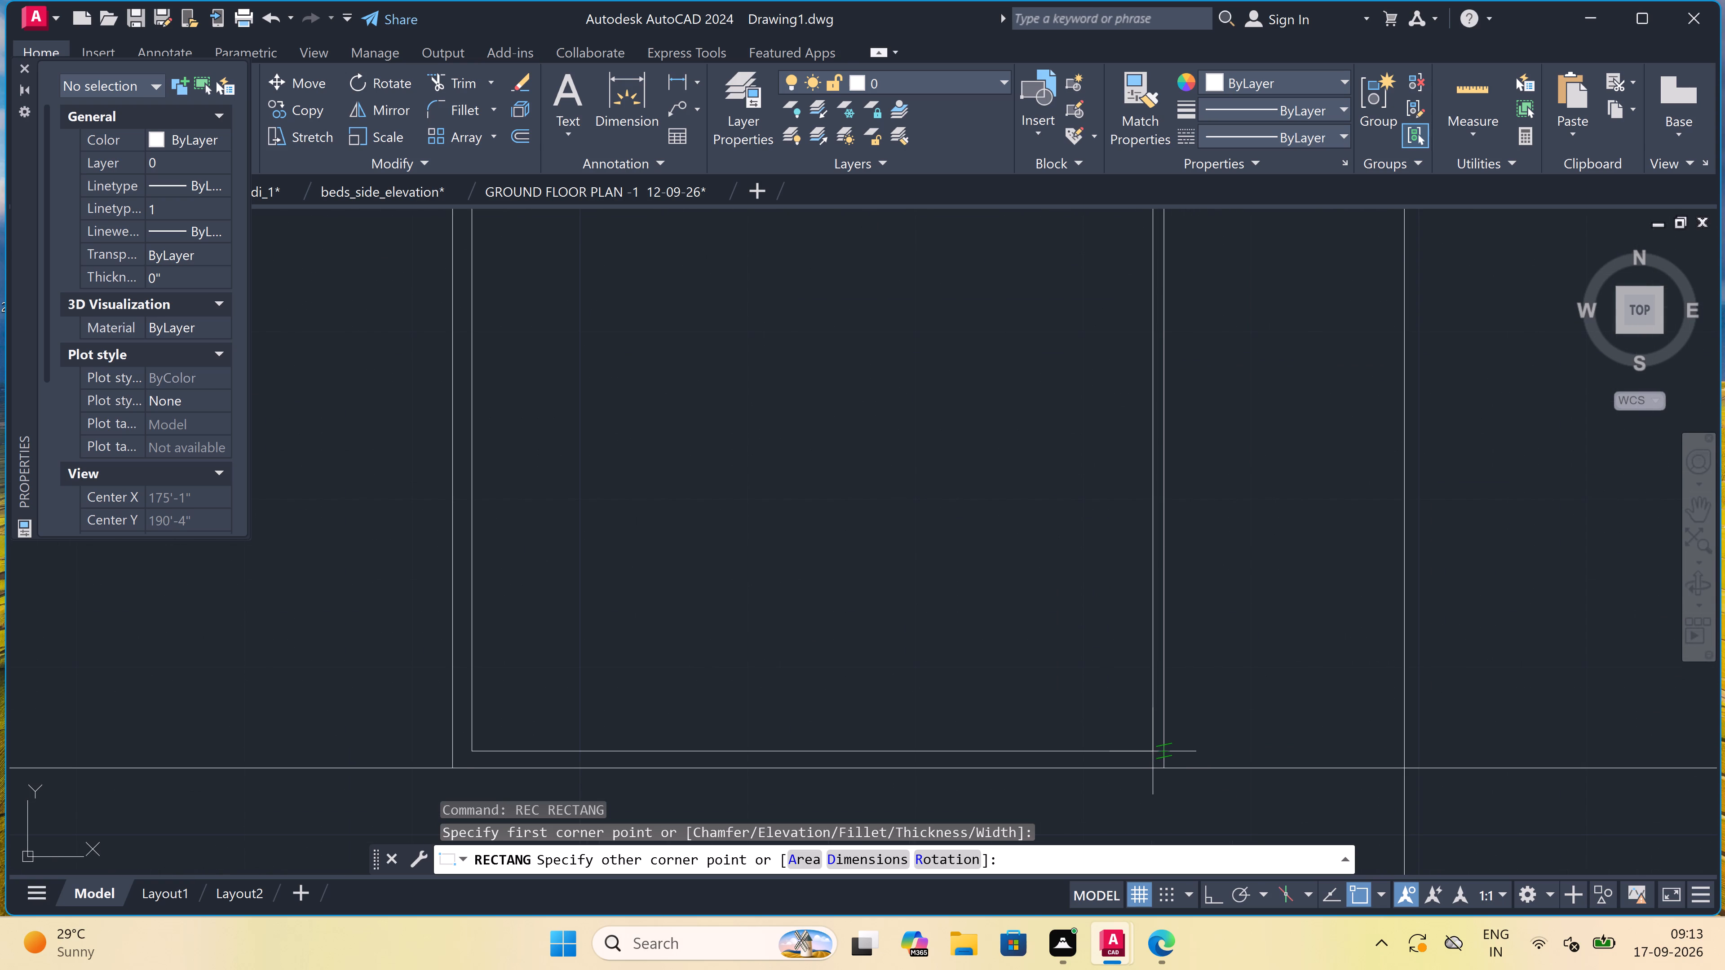
pyautogui.click(1153, 750)
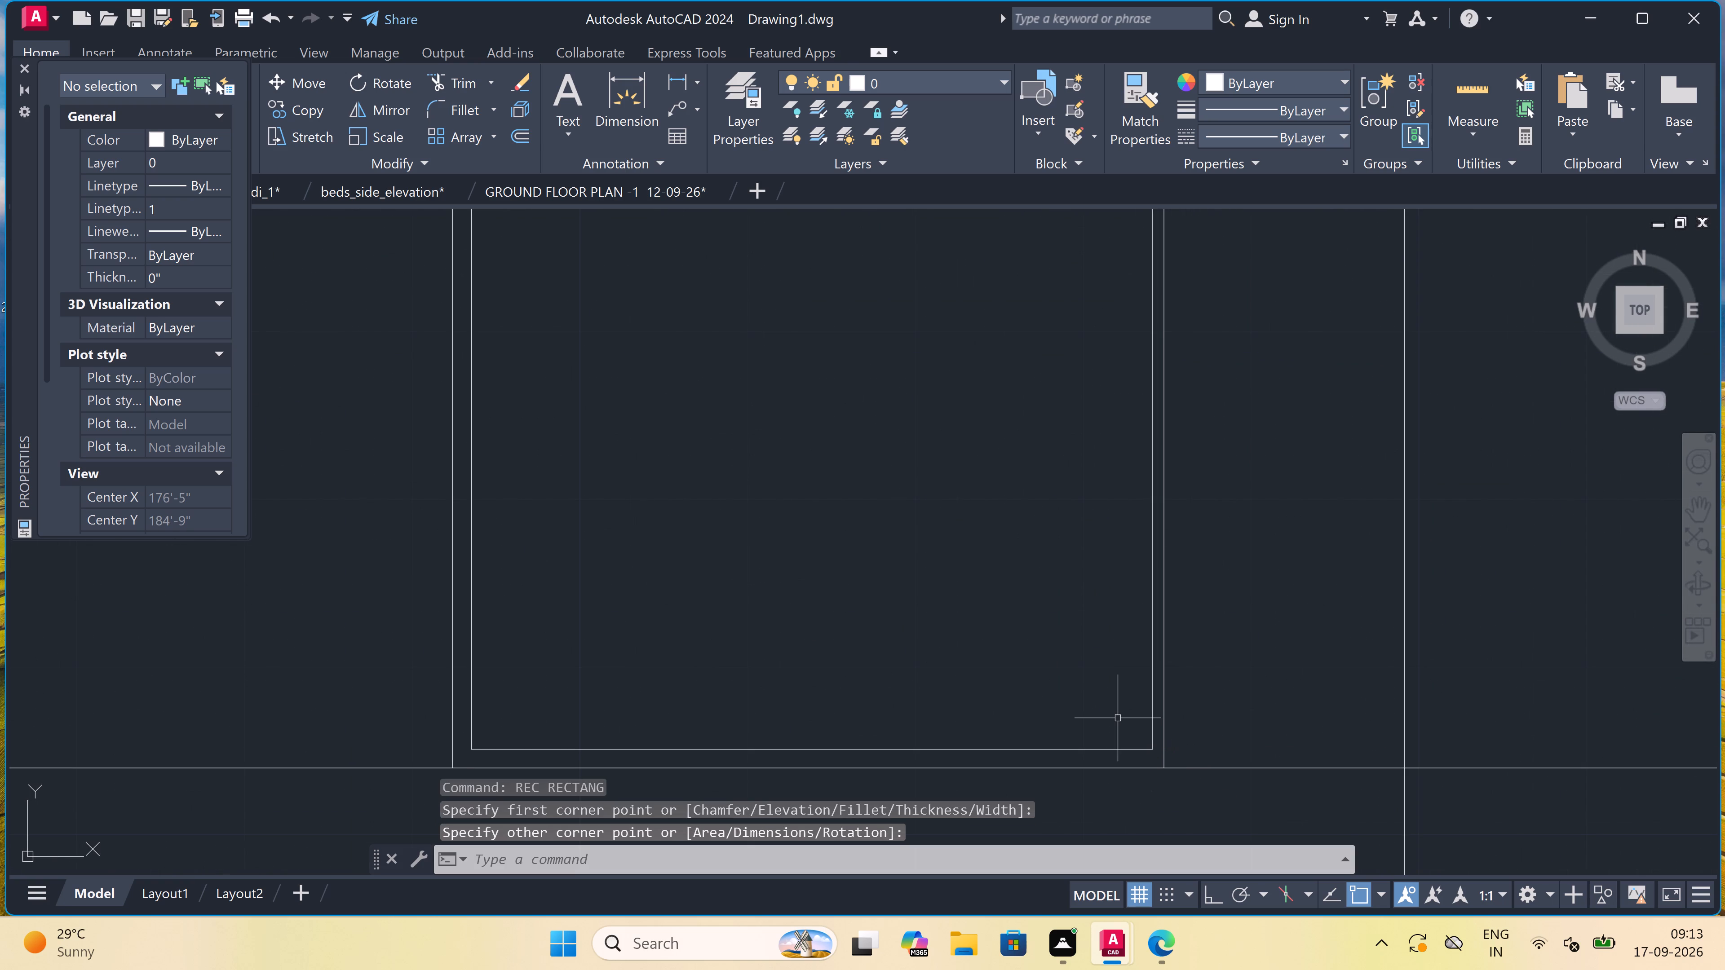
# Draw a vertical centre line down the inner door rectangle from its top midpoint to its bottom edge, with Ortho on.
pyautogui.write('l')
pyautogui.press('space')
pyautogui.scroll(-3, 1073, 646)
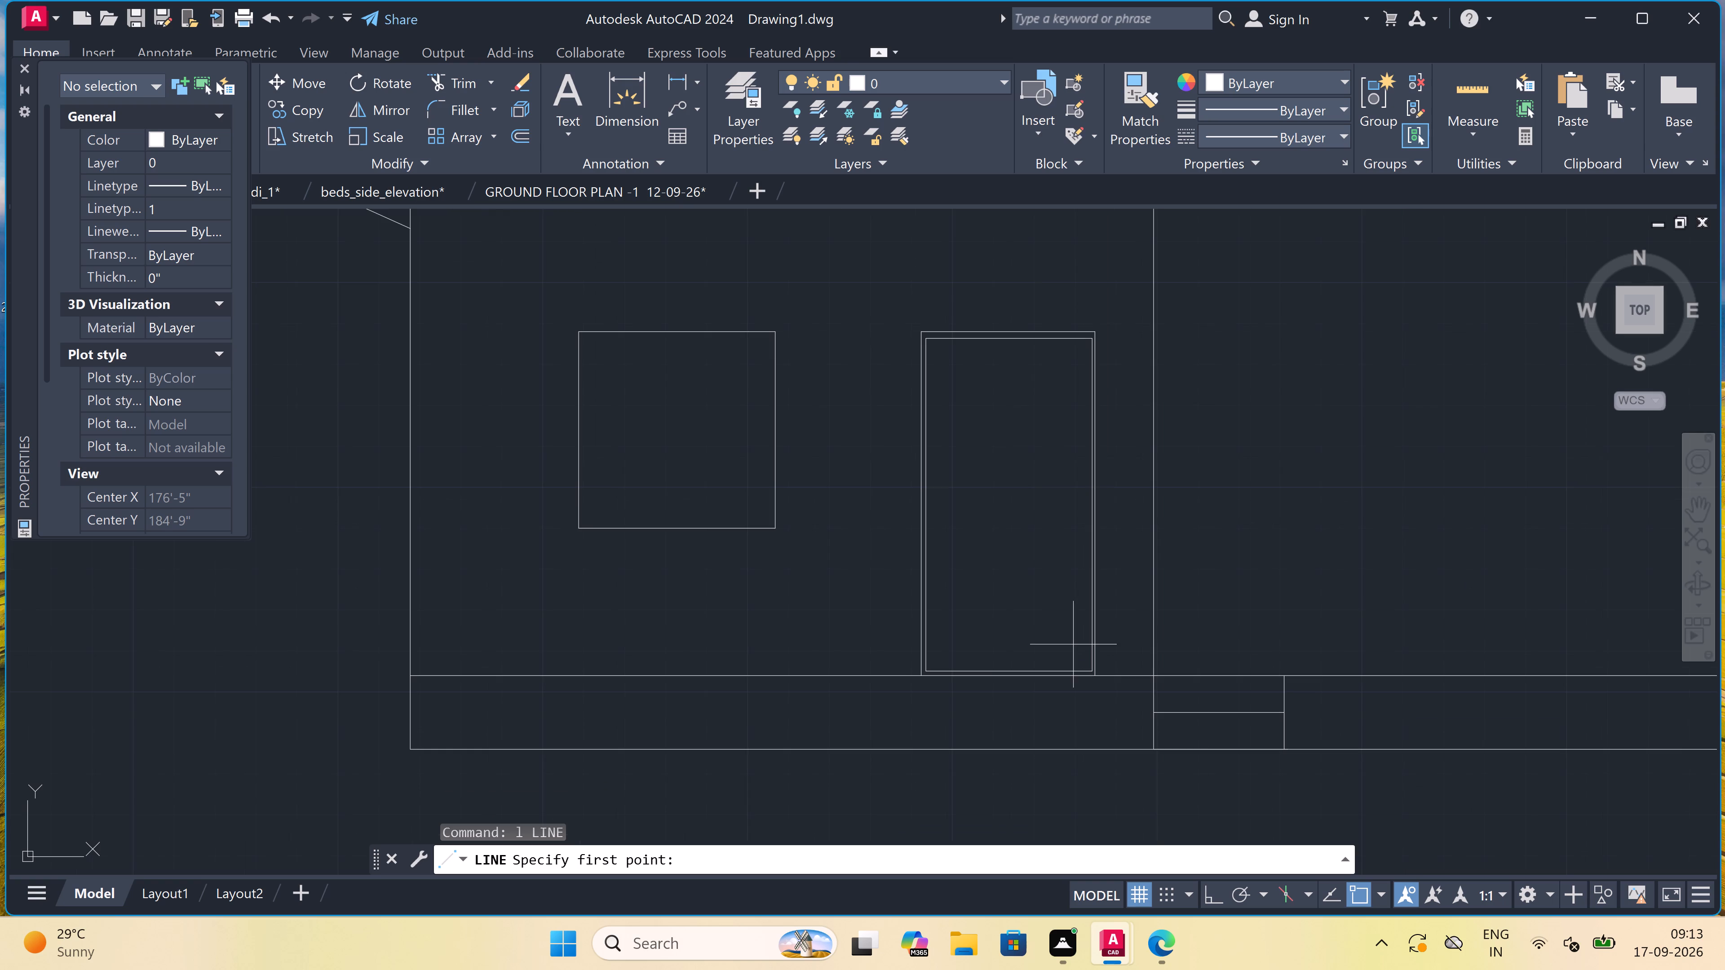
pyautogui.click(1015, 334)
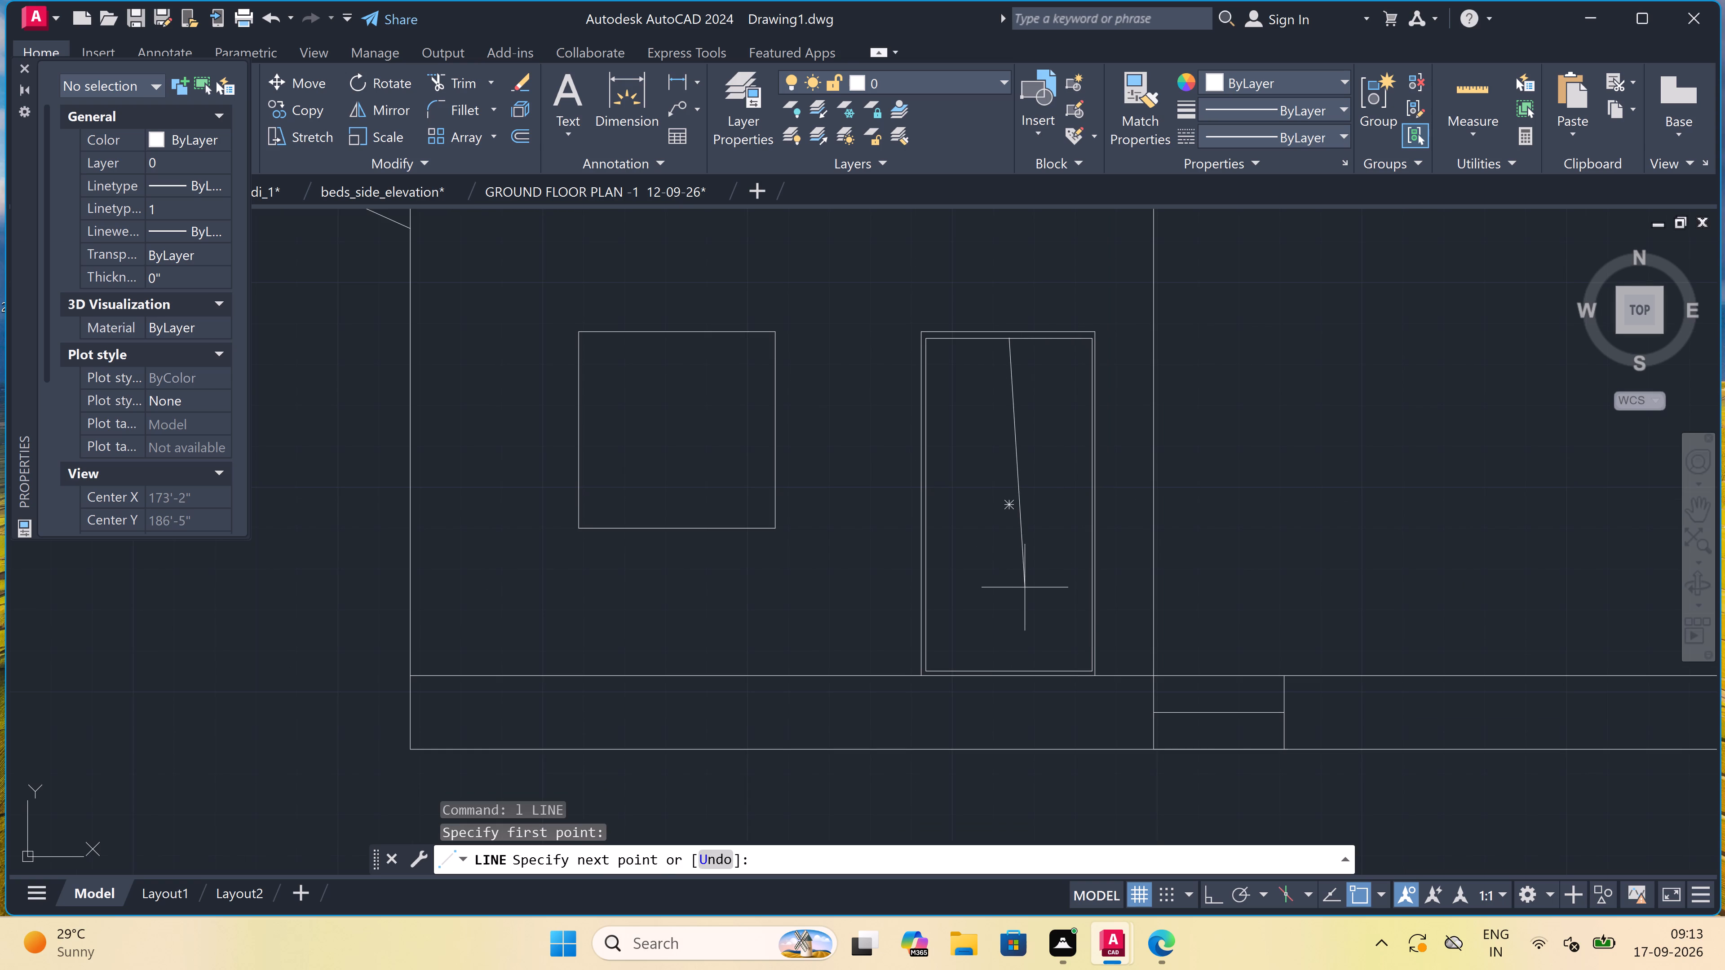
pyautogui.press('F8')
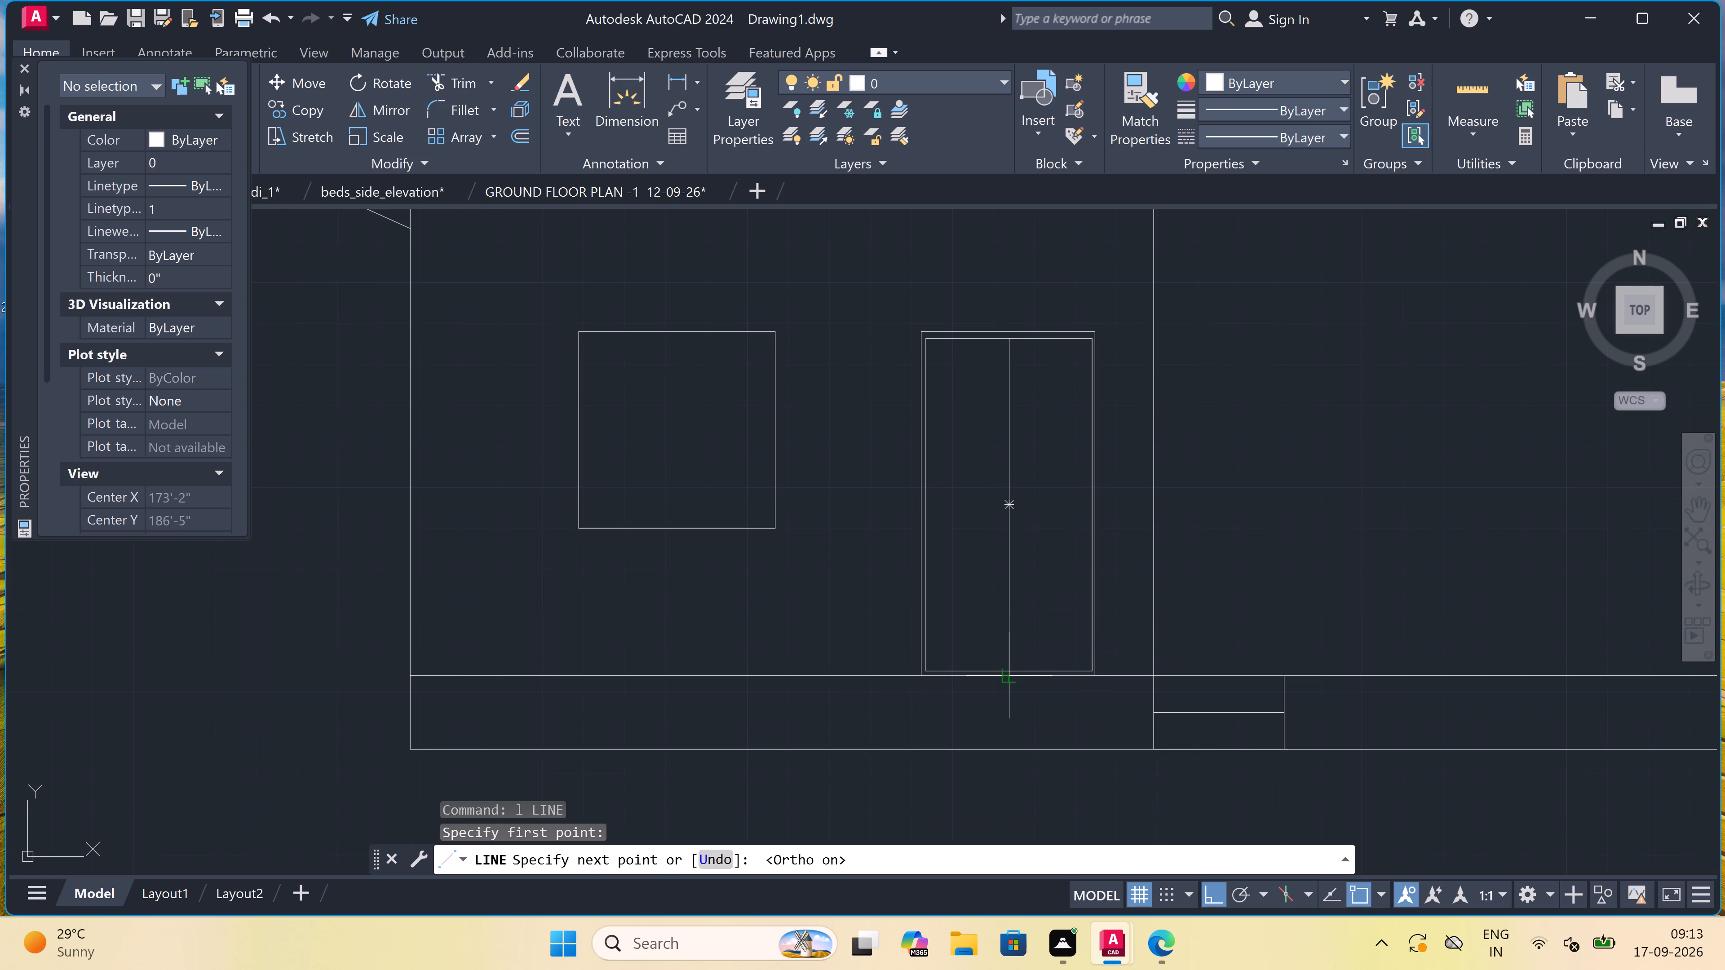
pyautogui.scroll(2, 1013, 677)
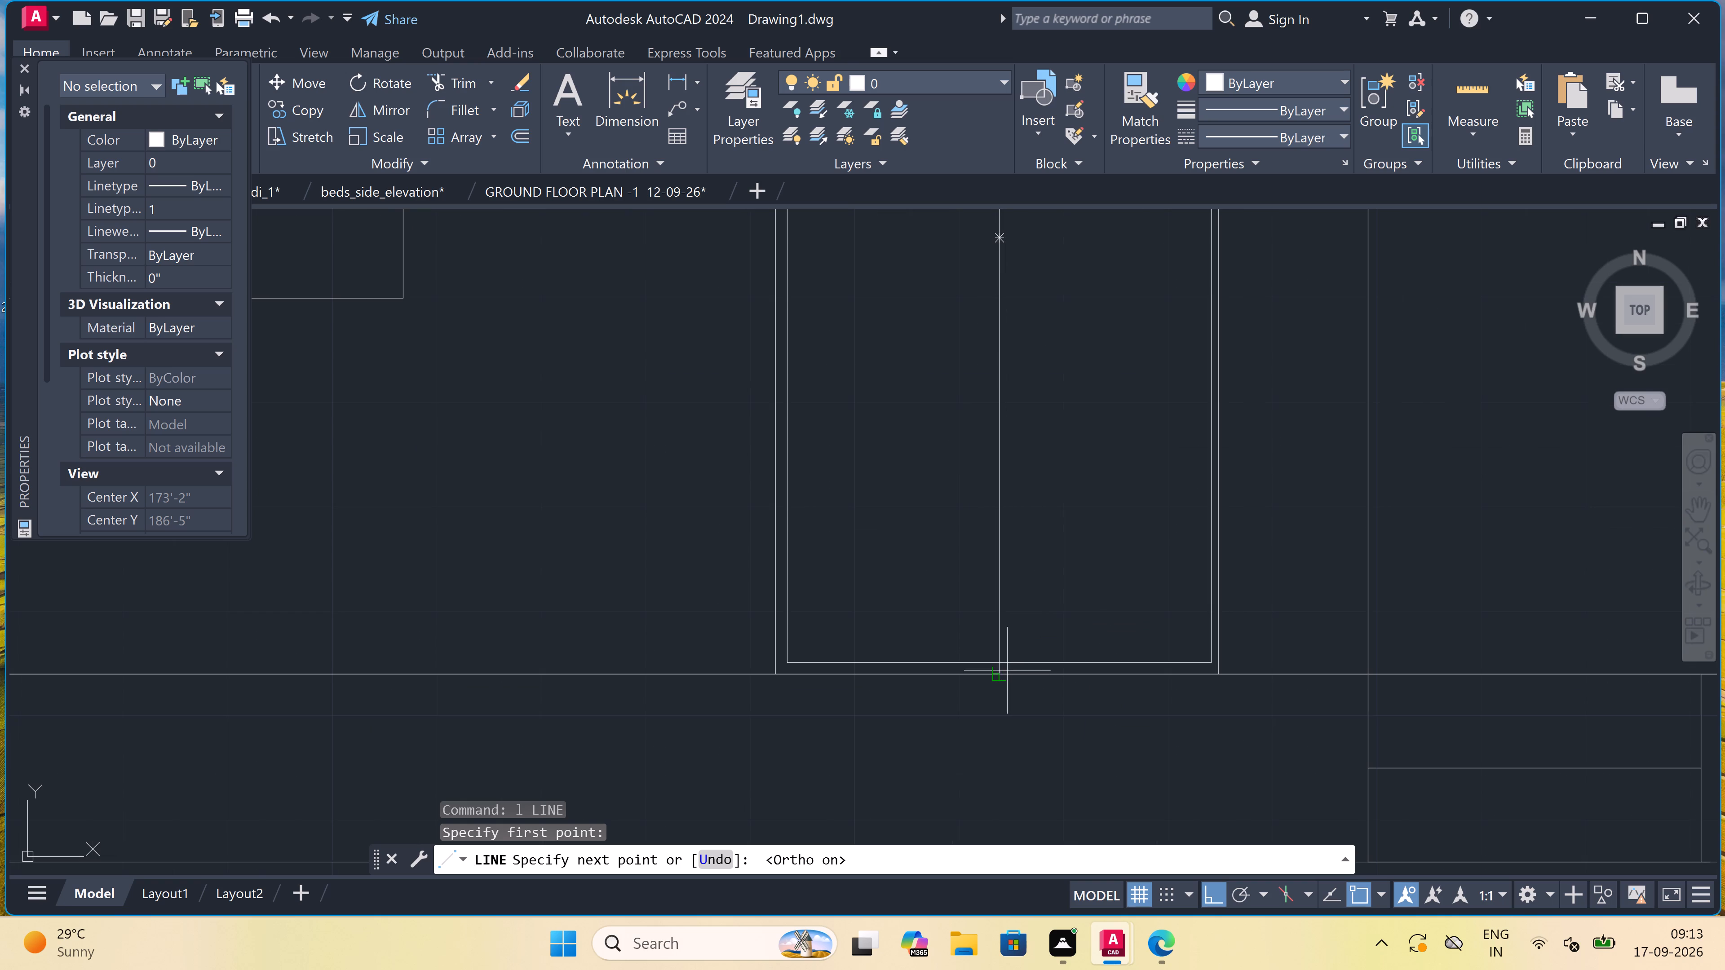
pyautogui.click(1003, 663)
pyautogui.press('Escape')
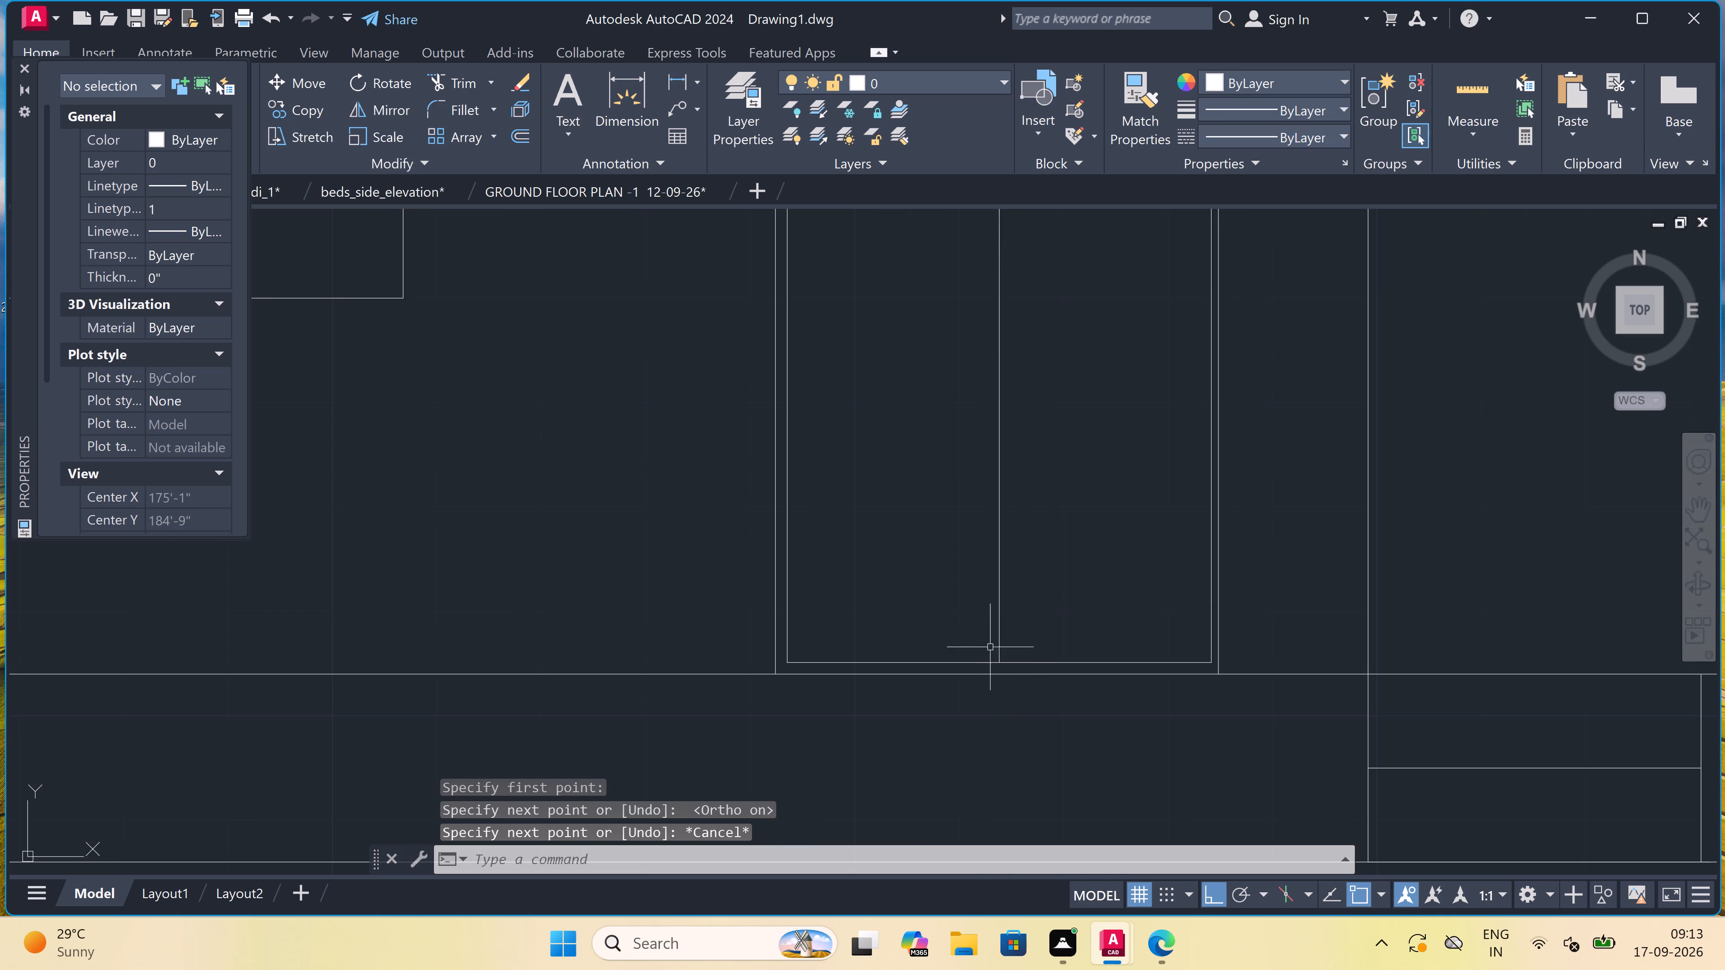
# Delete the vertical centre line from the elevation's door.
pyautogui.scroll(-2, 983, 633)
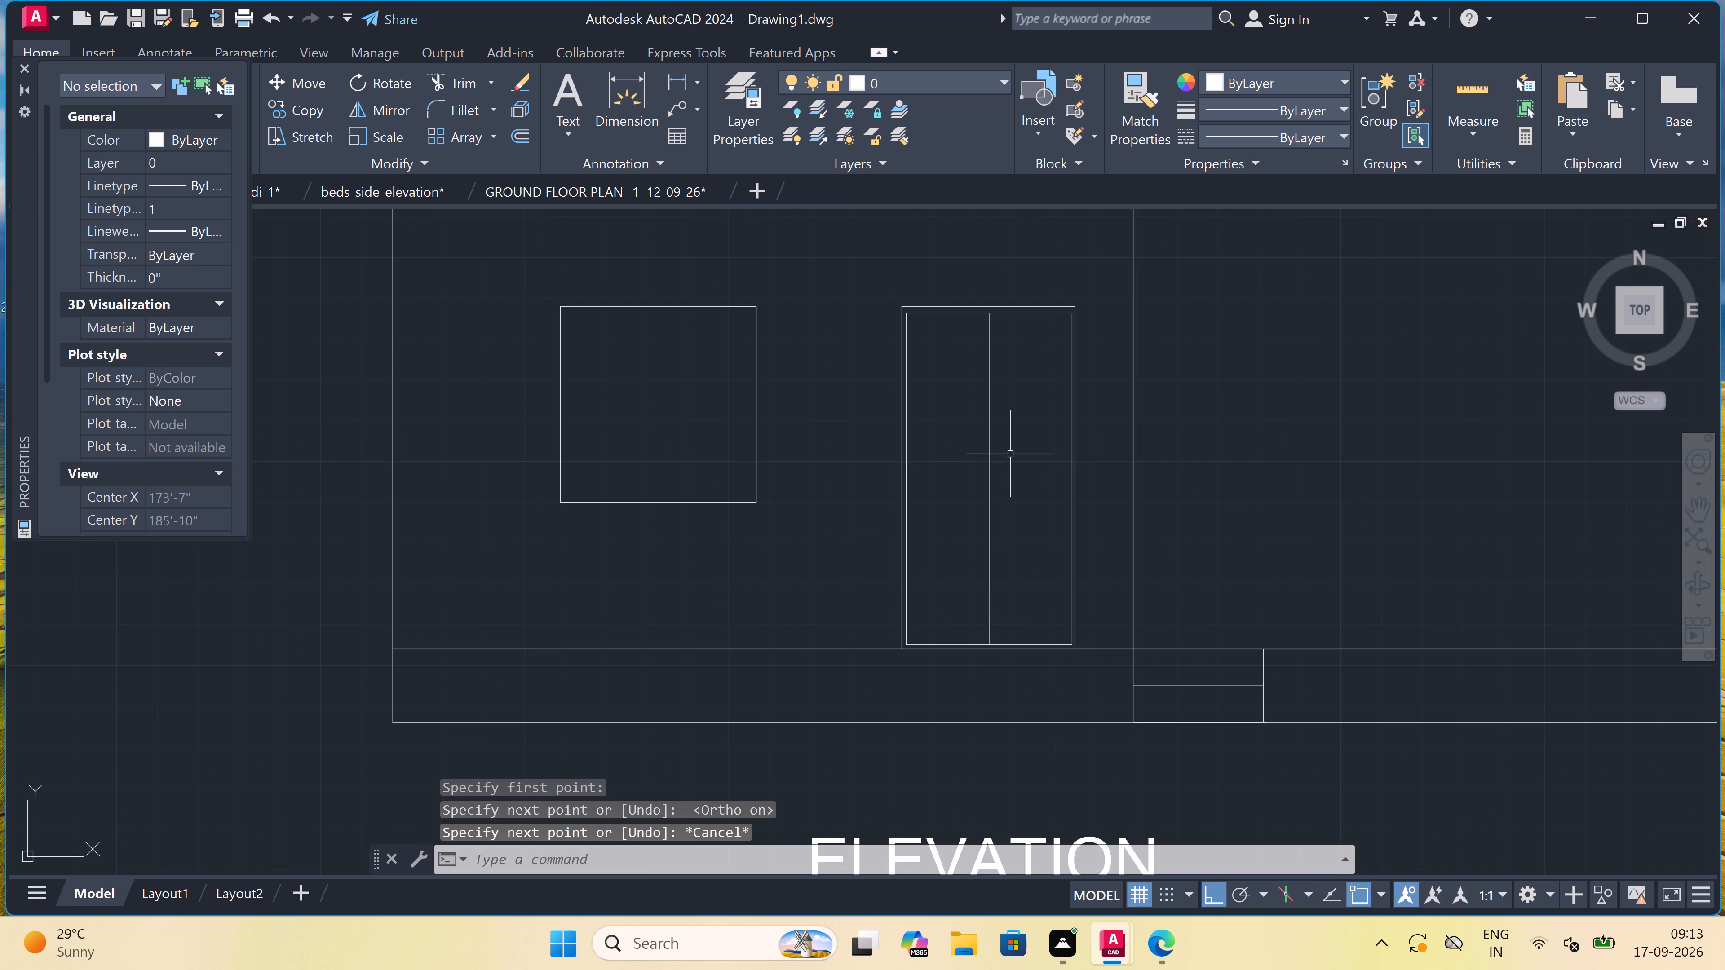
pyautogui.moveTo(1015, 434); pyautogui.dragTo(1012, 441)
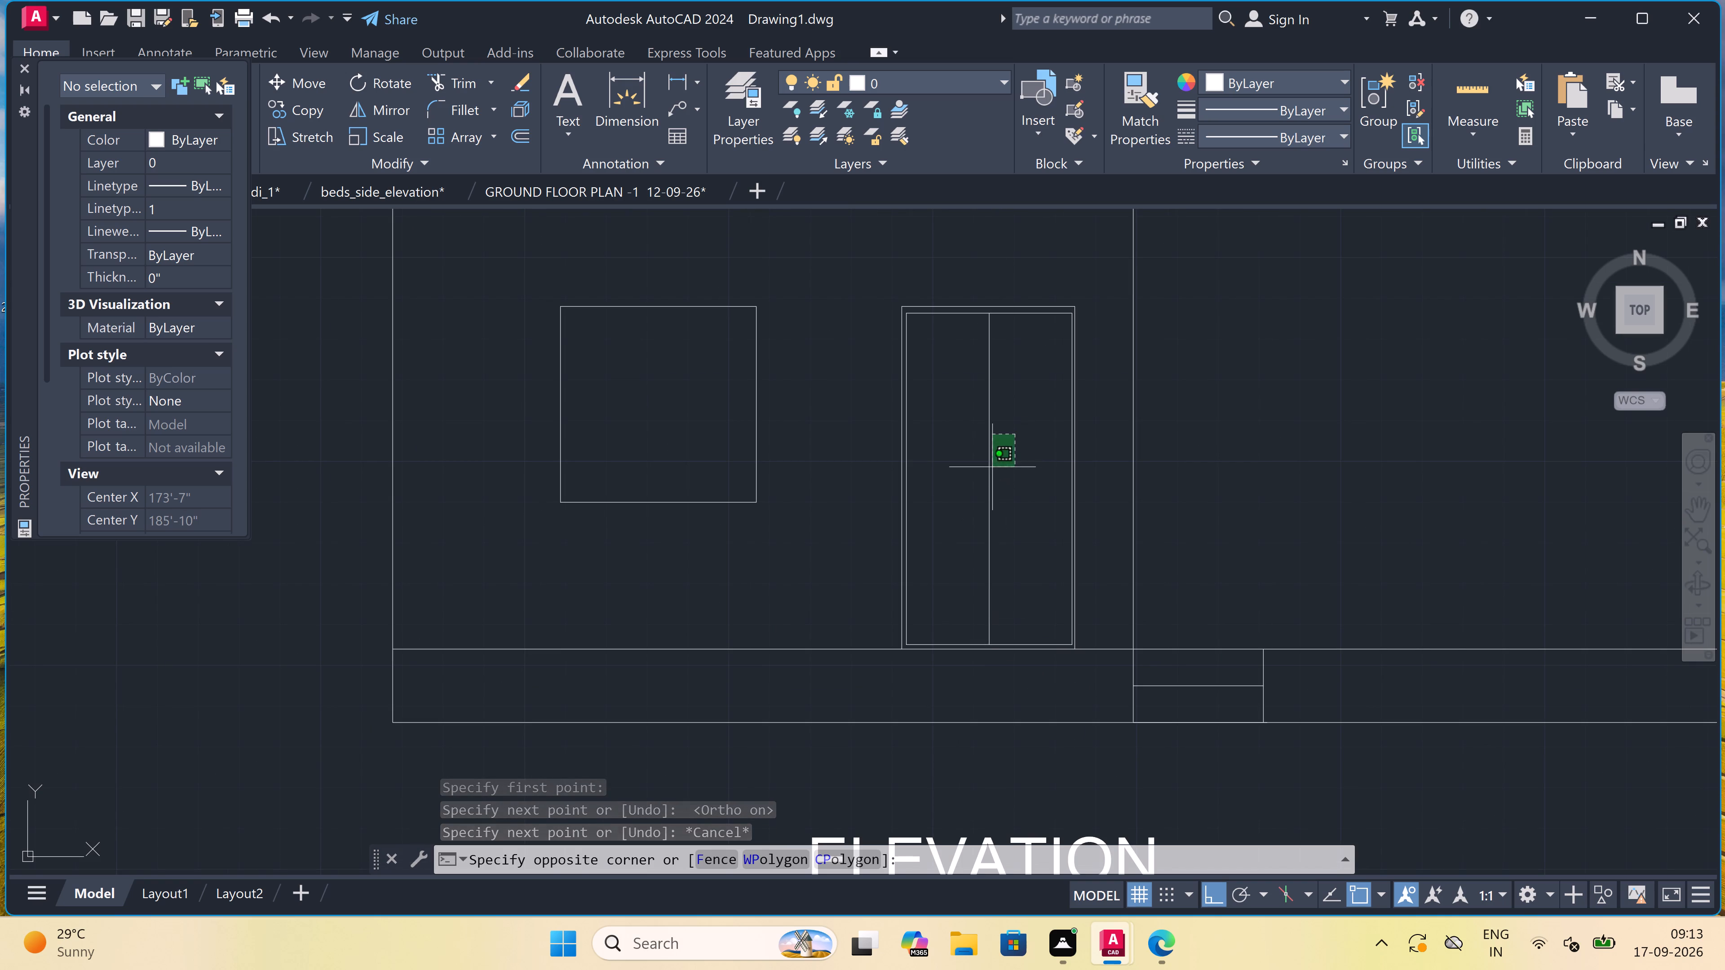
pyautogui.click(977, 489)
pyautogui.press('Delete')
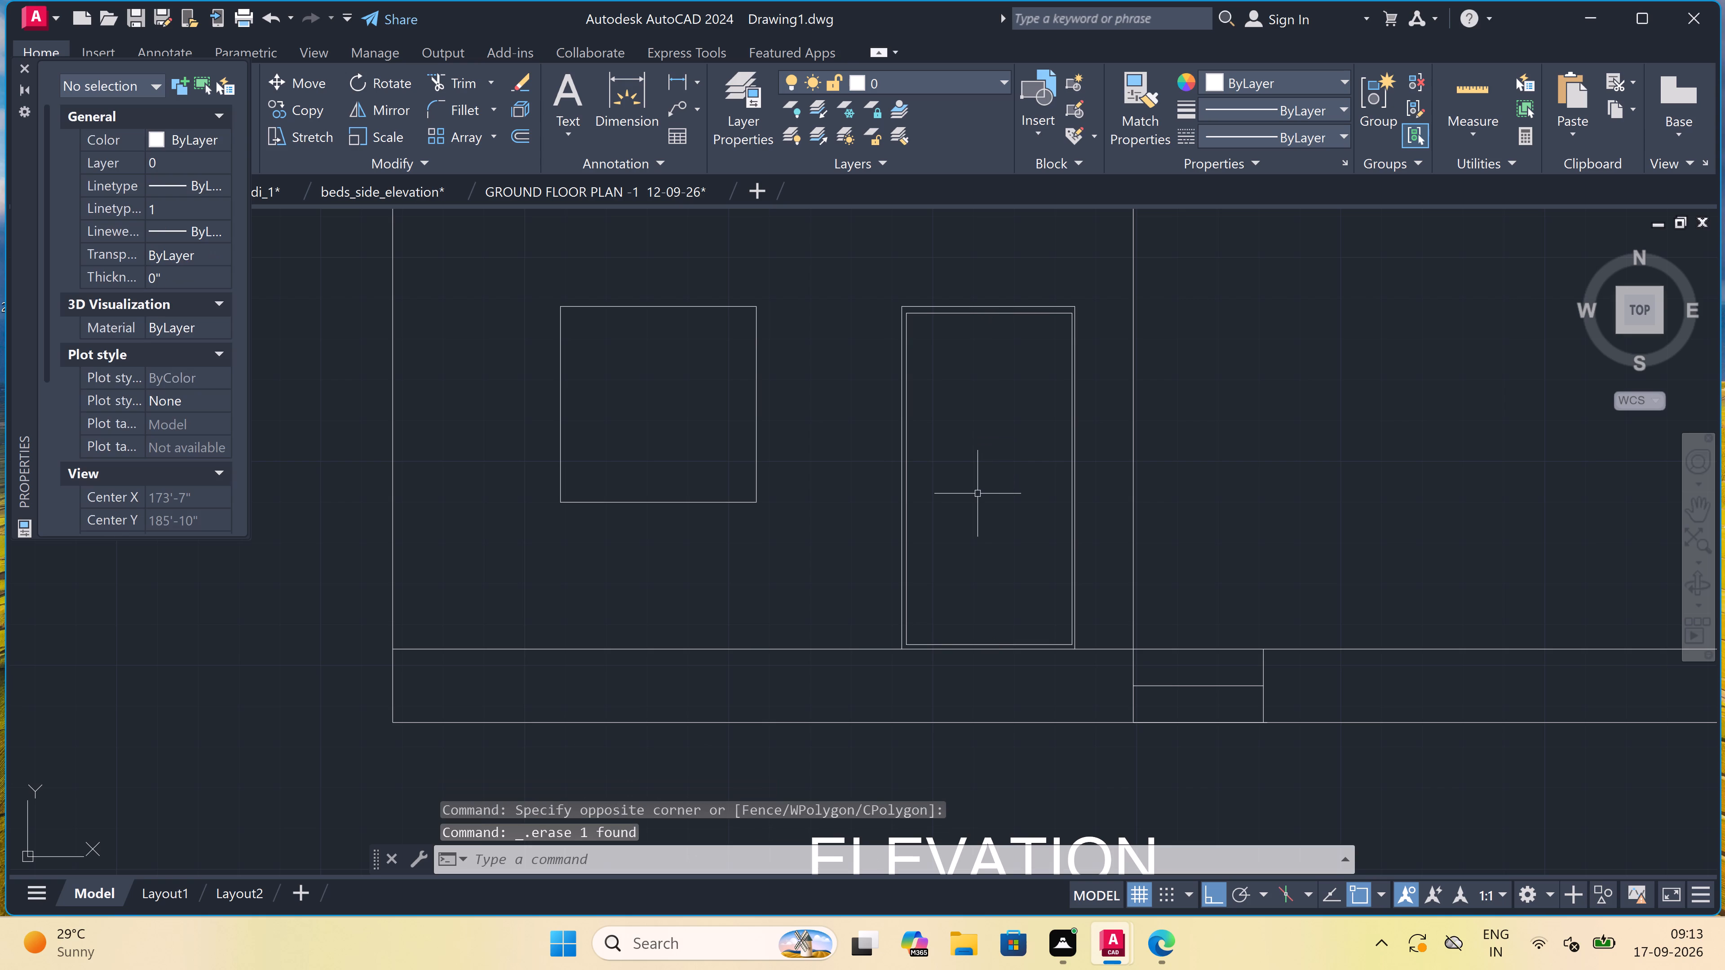
# Draw a smaller rectangle inset within the inner door frame as the door's panel.
pyautogui.write('rec')
pyautogui.press('space')
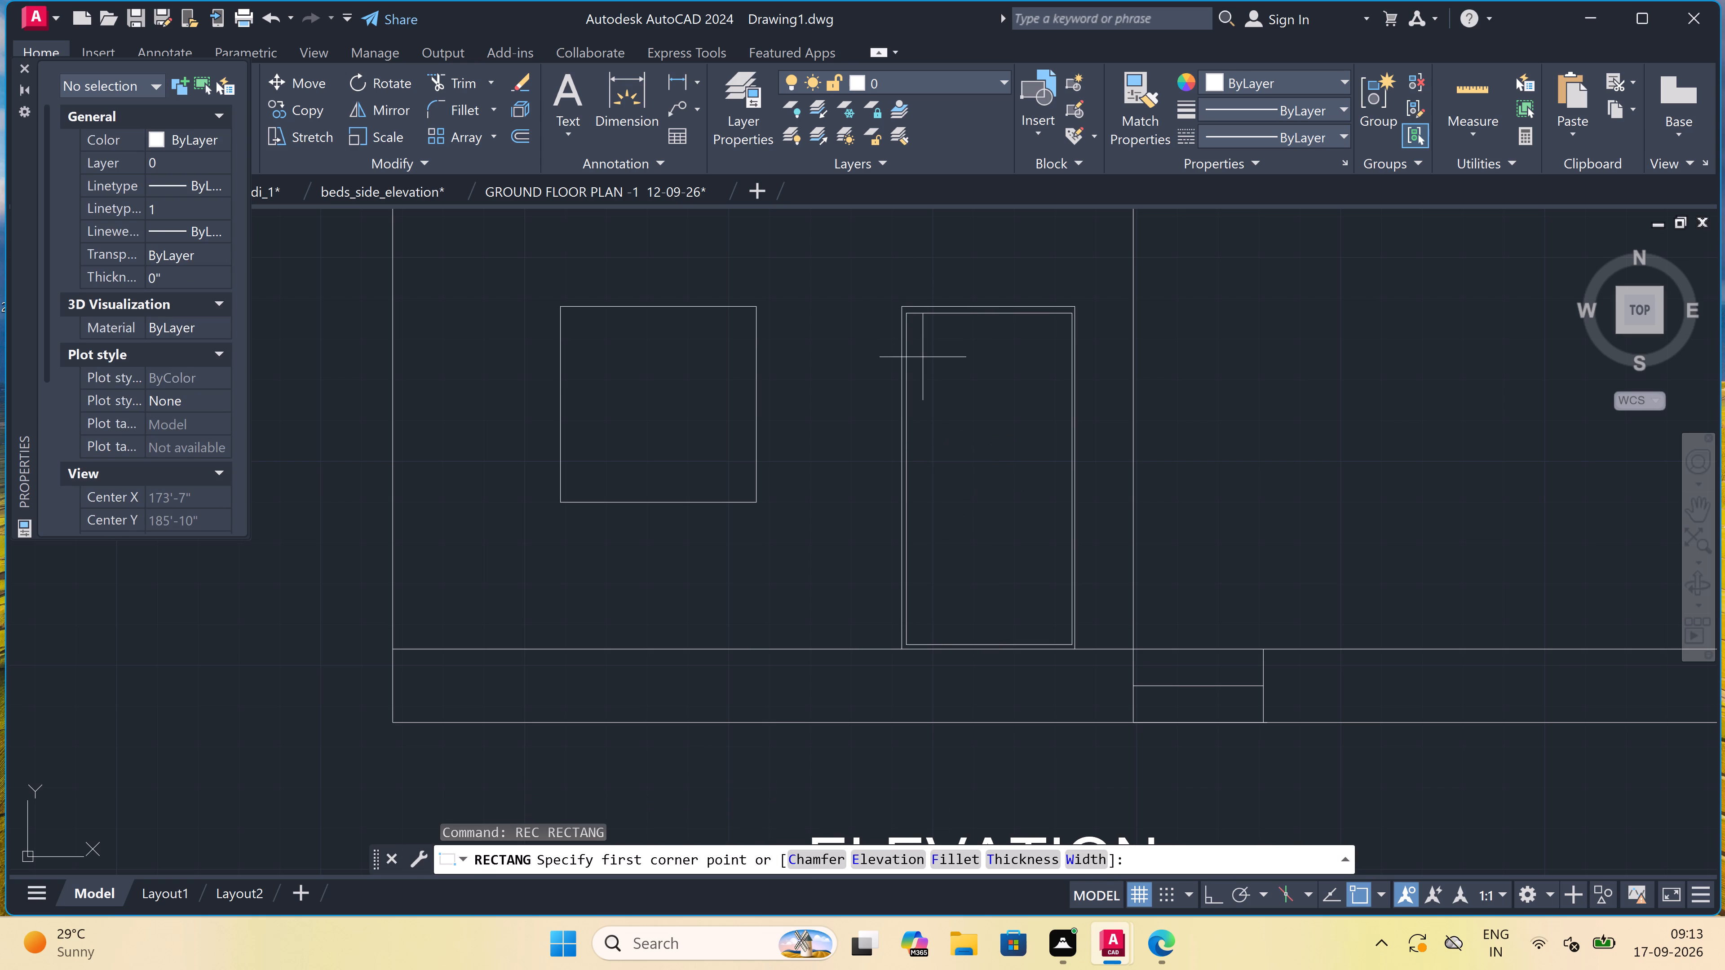
pyautogui.click(921, 329)
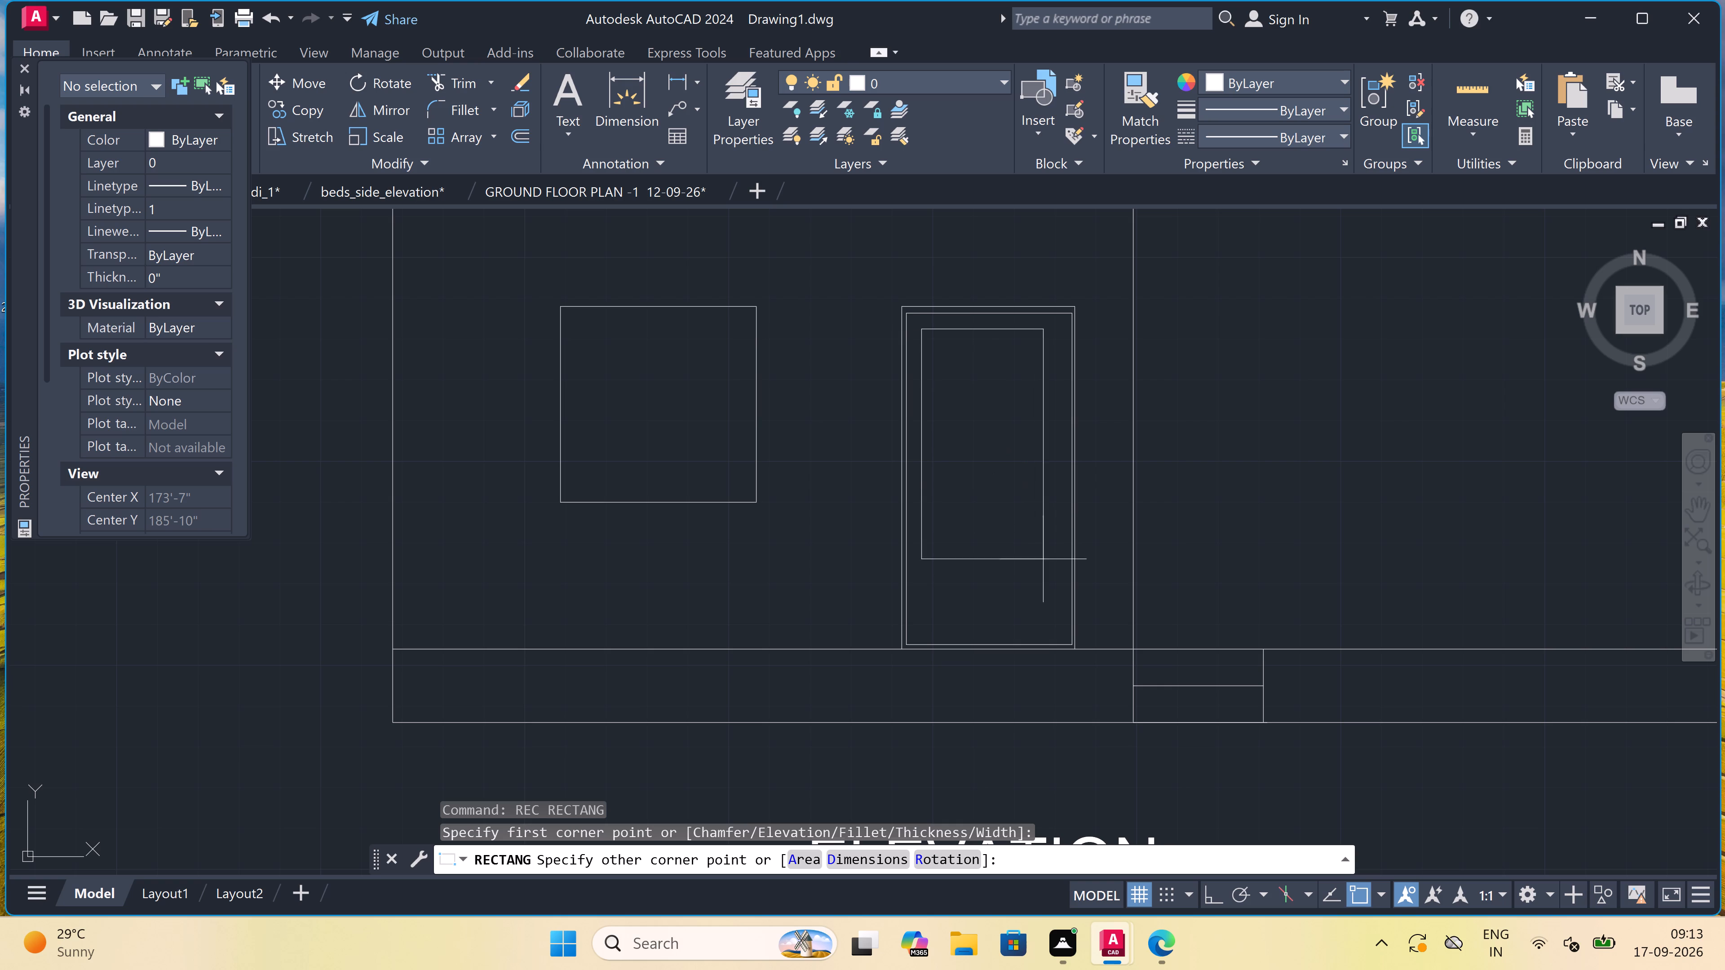
pyautogui.click(1058, 626)
# Draw a small horizontal rectangle as the door handle, starting on the panel's left edge near mid-height.
pyautogui.press('space')
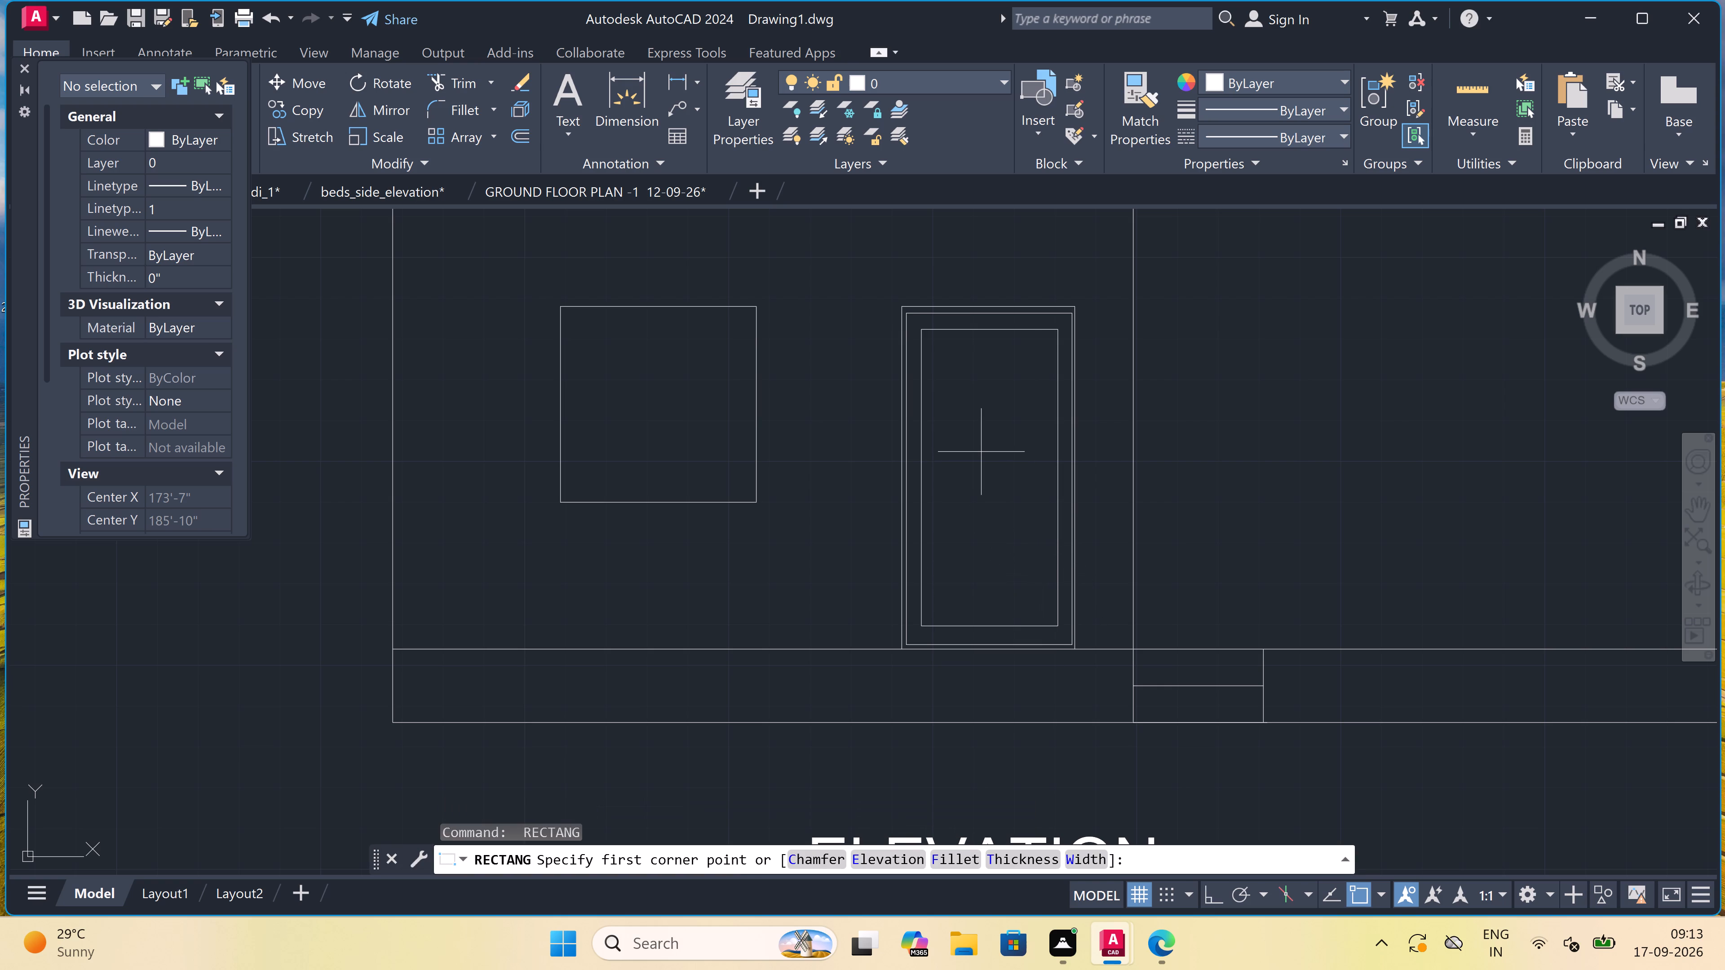
pyautogui.scroll(-5, 981, 452)
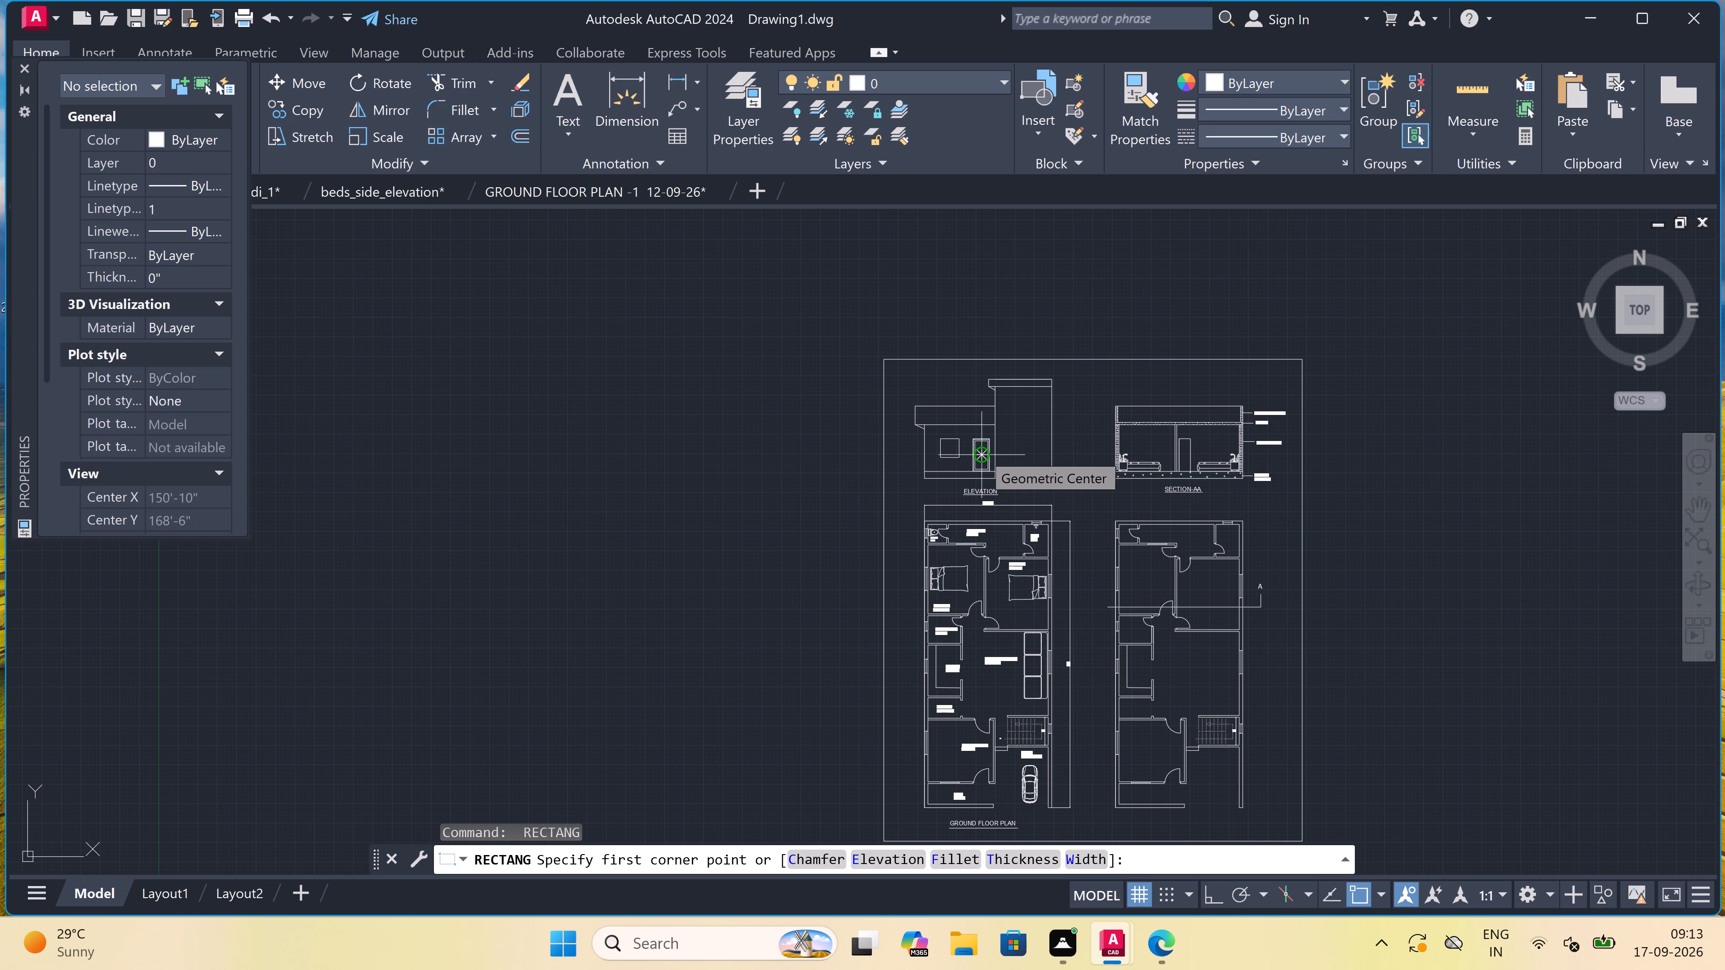
pyautogui.scroll(3, 981, 452)
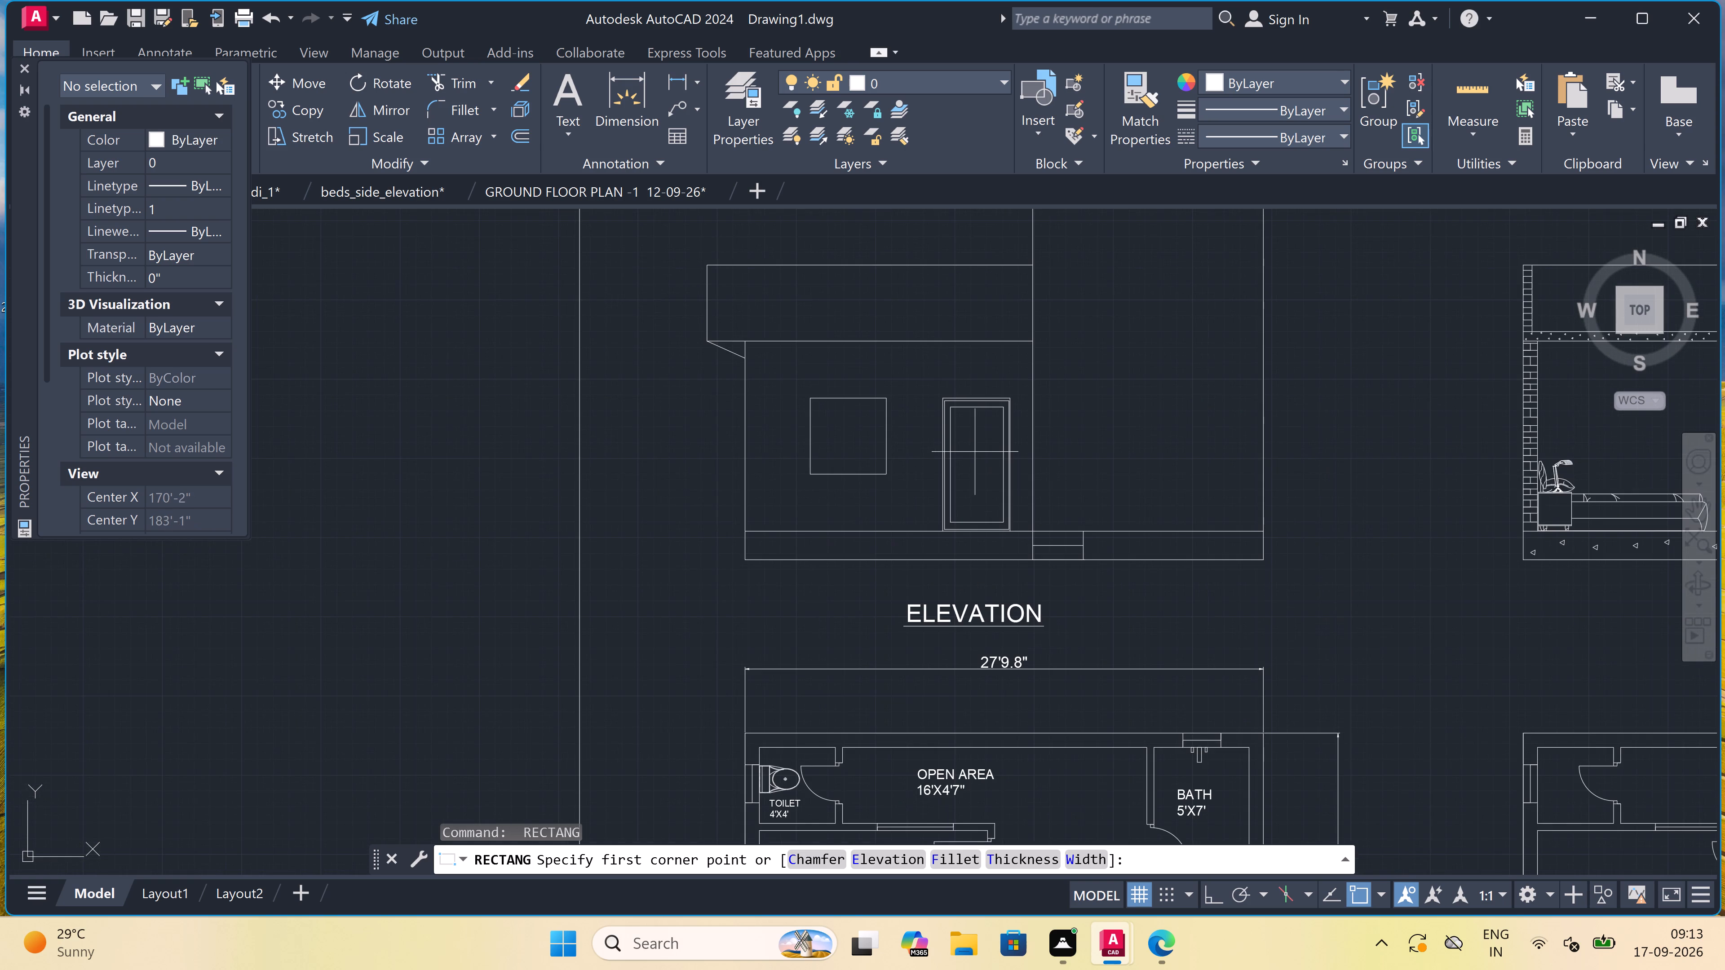
pyautogui.scroll(2, 975, 452)
pyautogui.scroll(1, 909, 473)
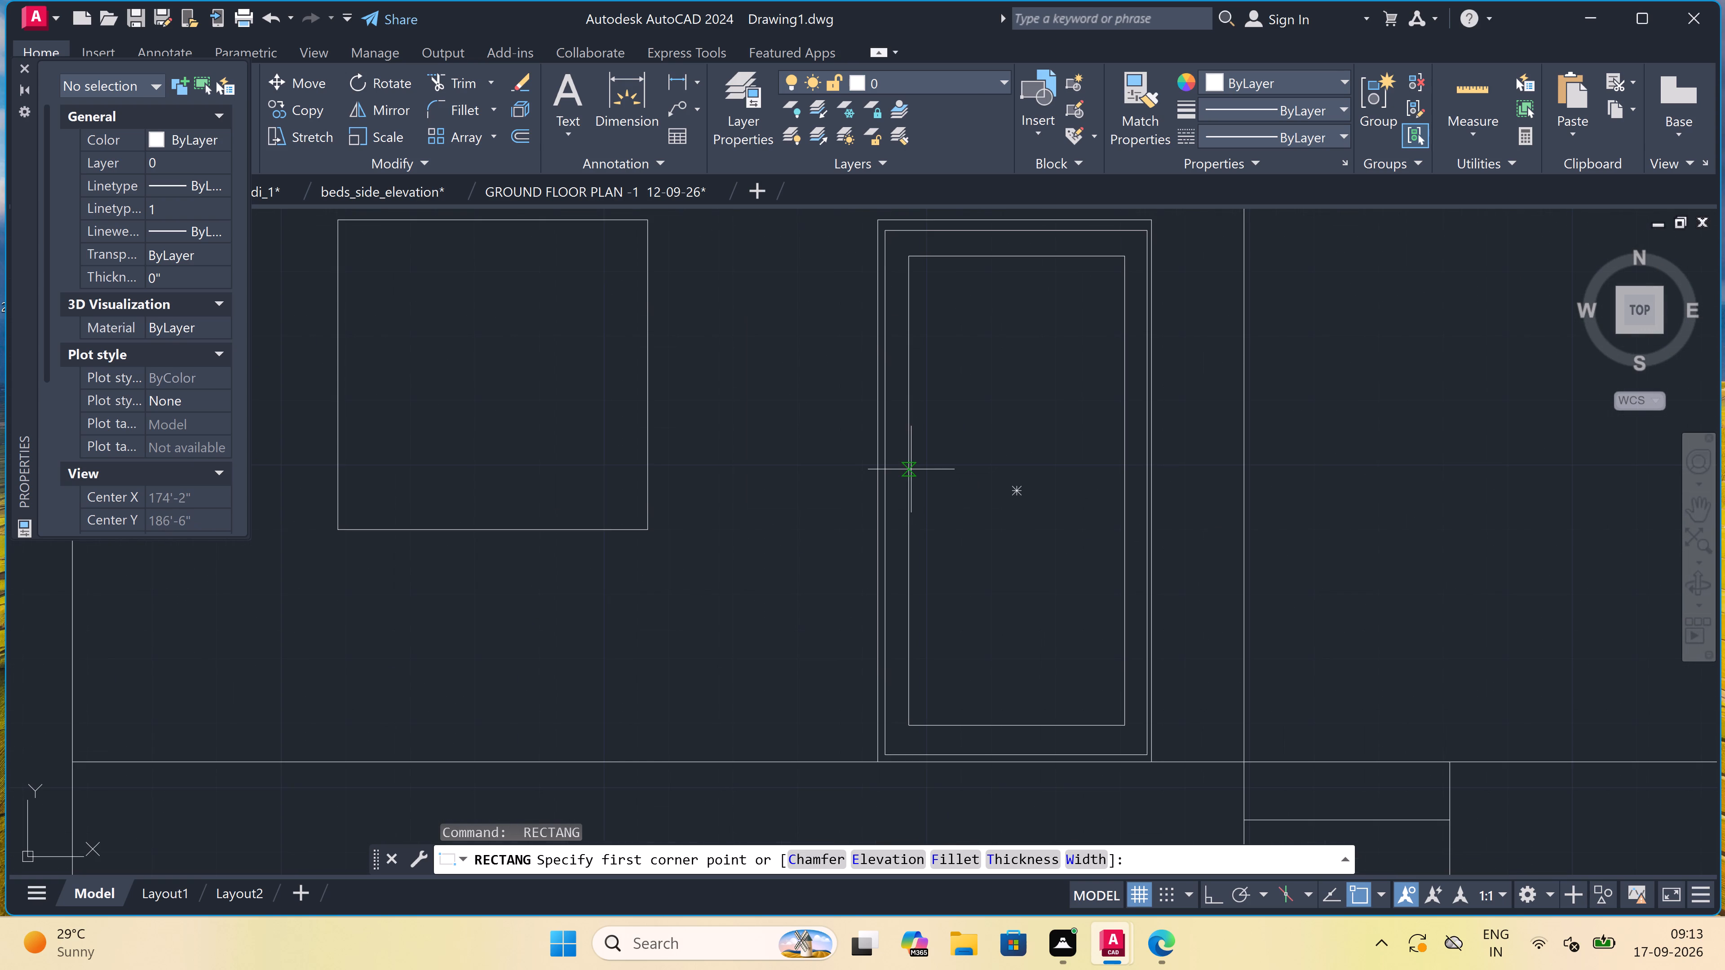
pyautogui.click(916, 475)
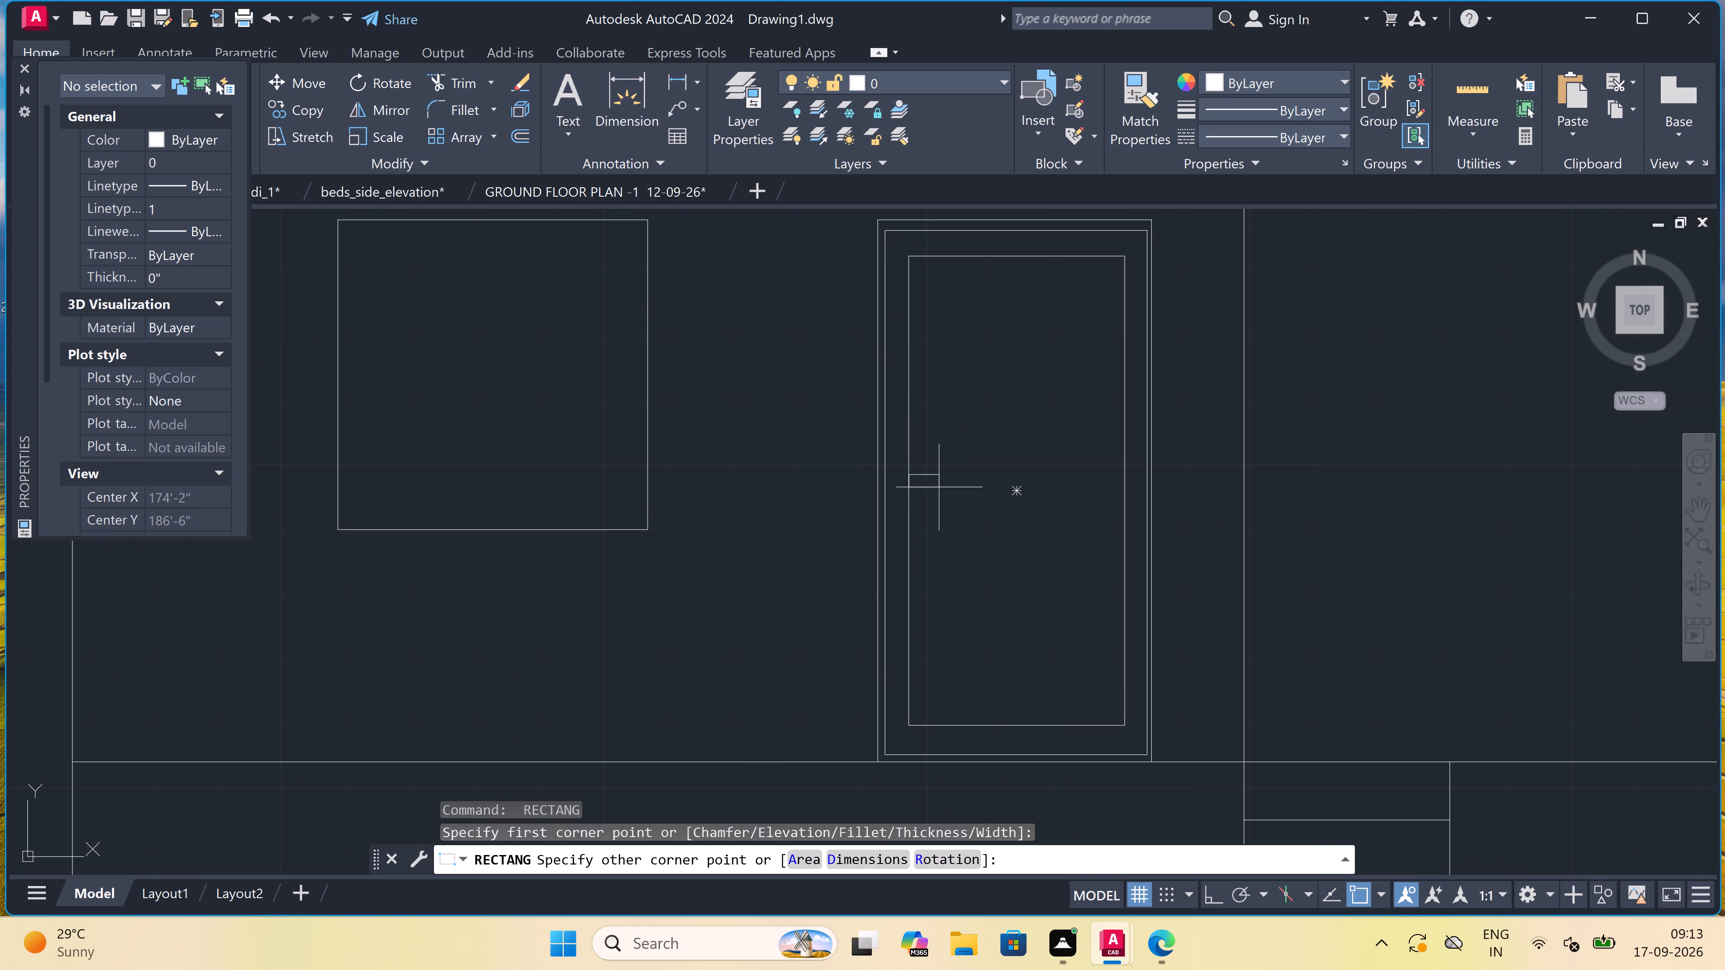
pyautogui.scroll(3, 939, 490)
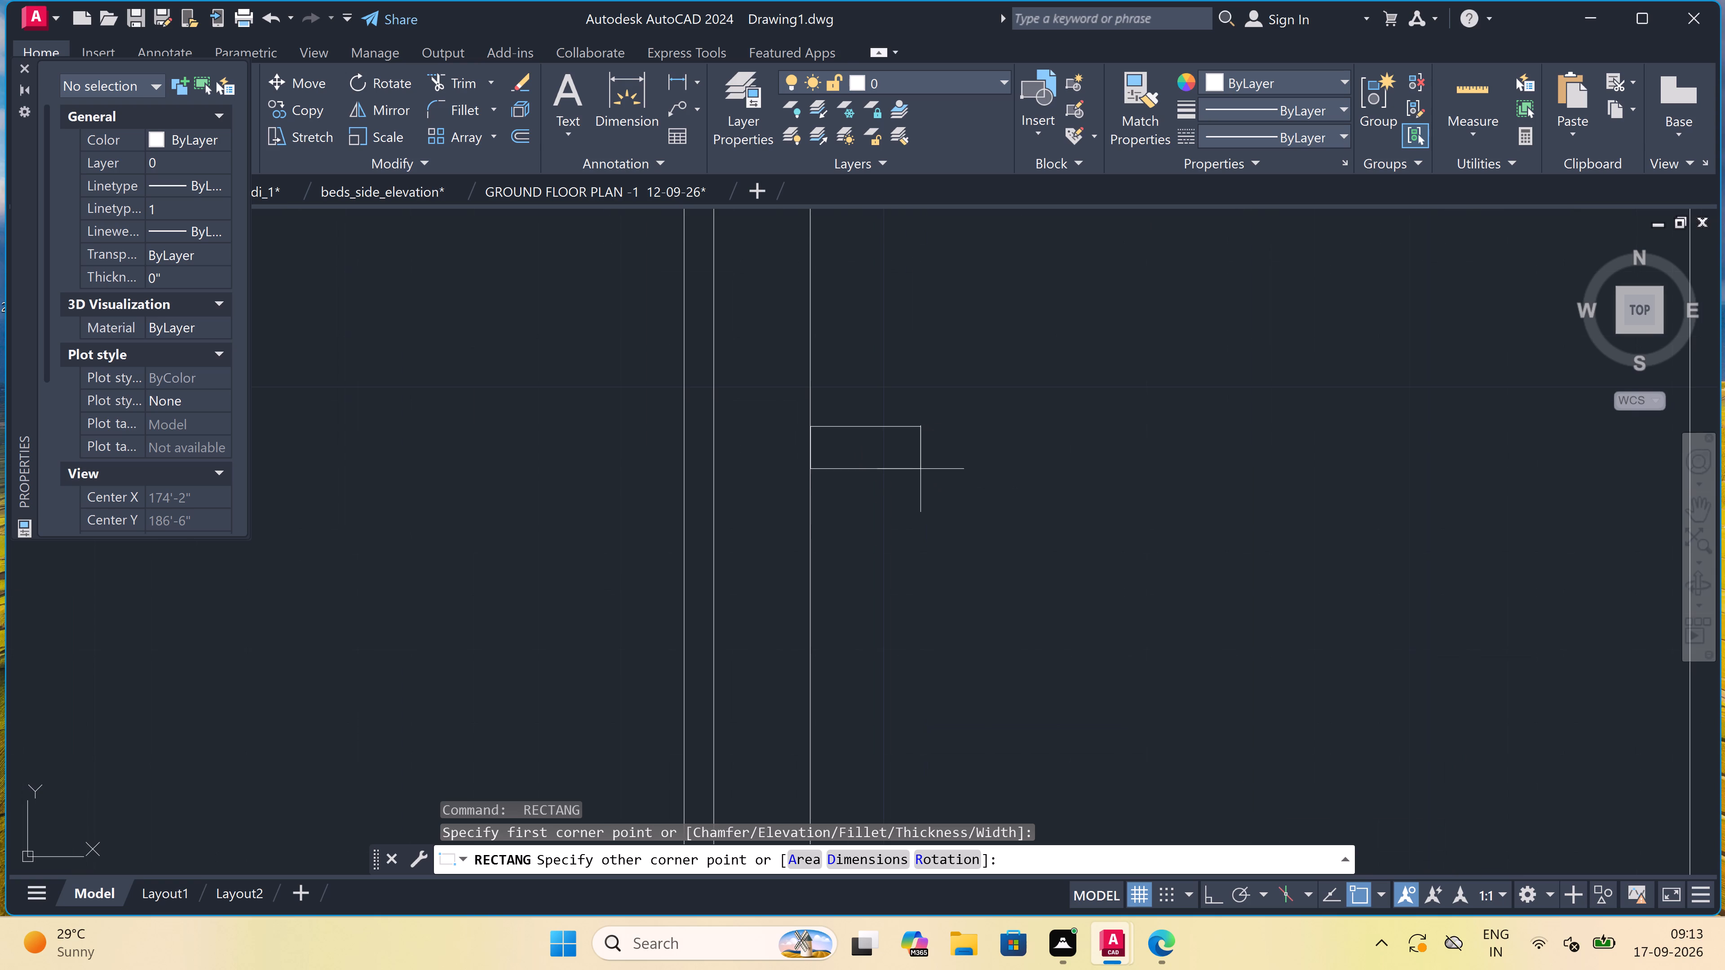
pyautogui.click(919, 466)
# Draw a slightly smaller rectangle inset within the elevation's window outline as its inner frame.
pyautogui.scroll(-6, 926, 441)
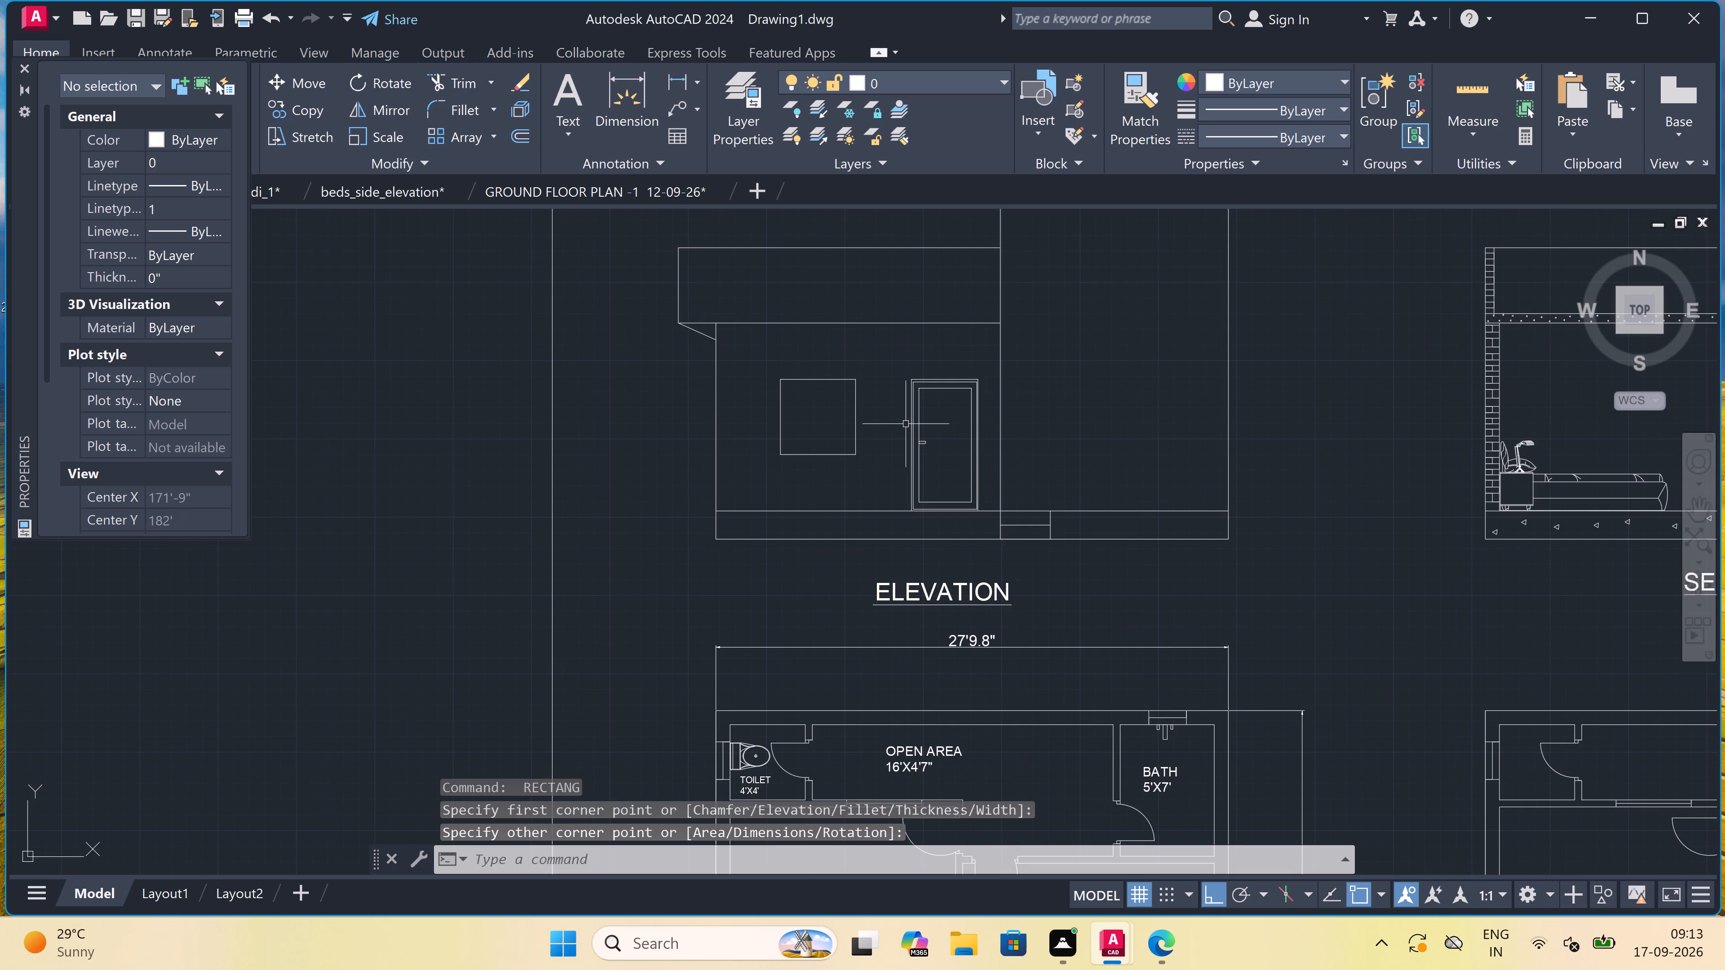
pyautogui.scroll(1, 800, 391)
pyautogui.press('space')
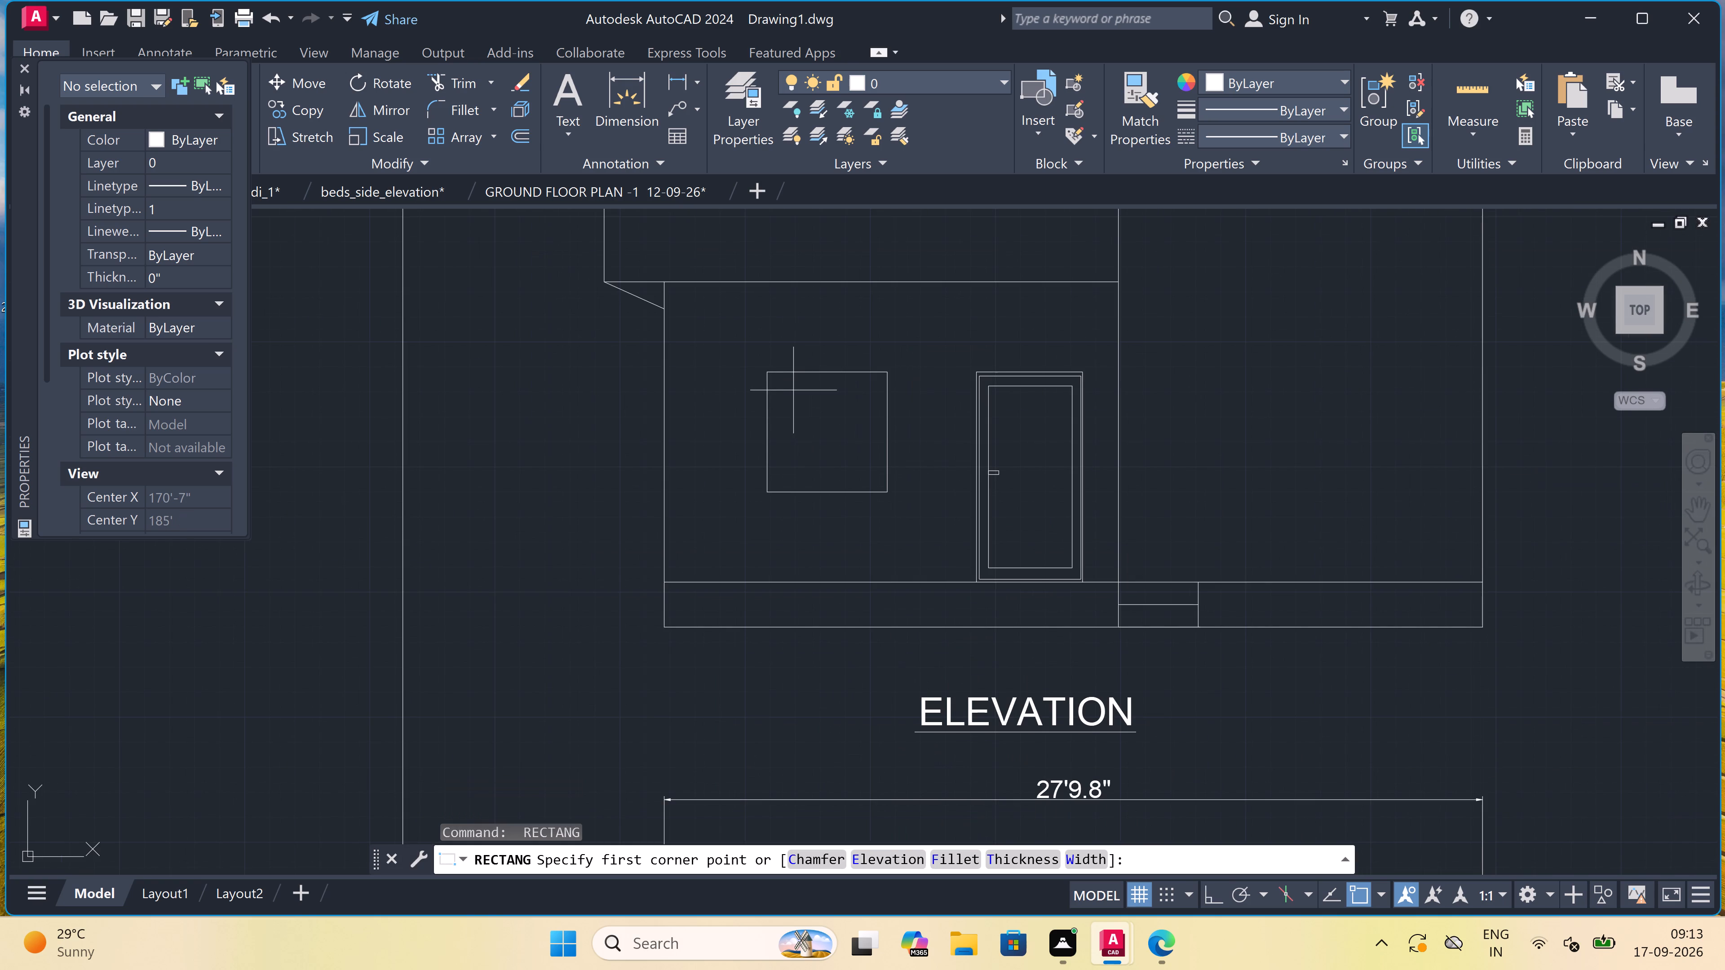
pyautogui.scroll(5, 767, 376)
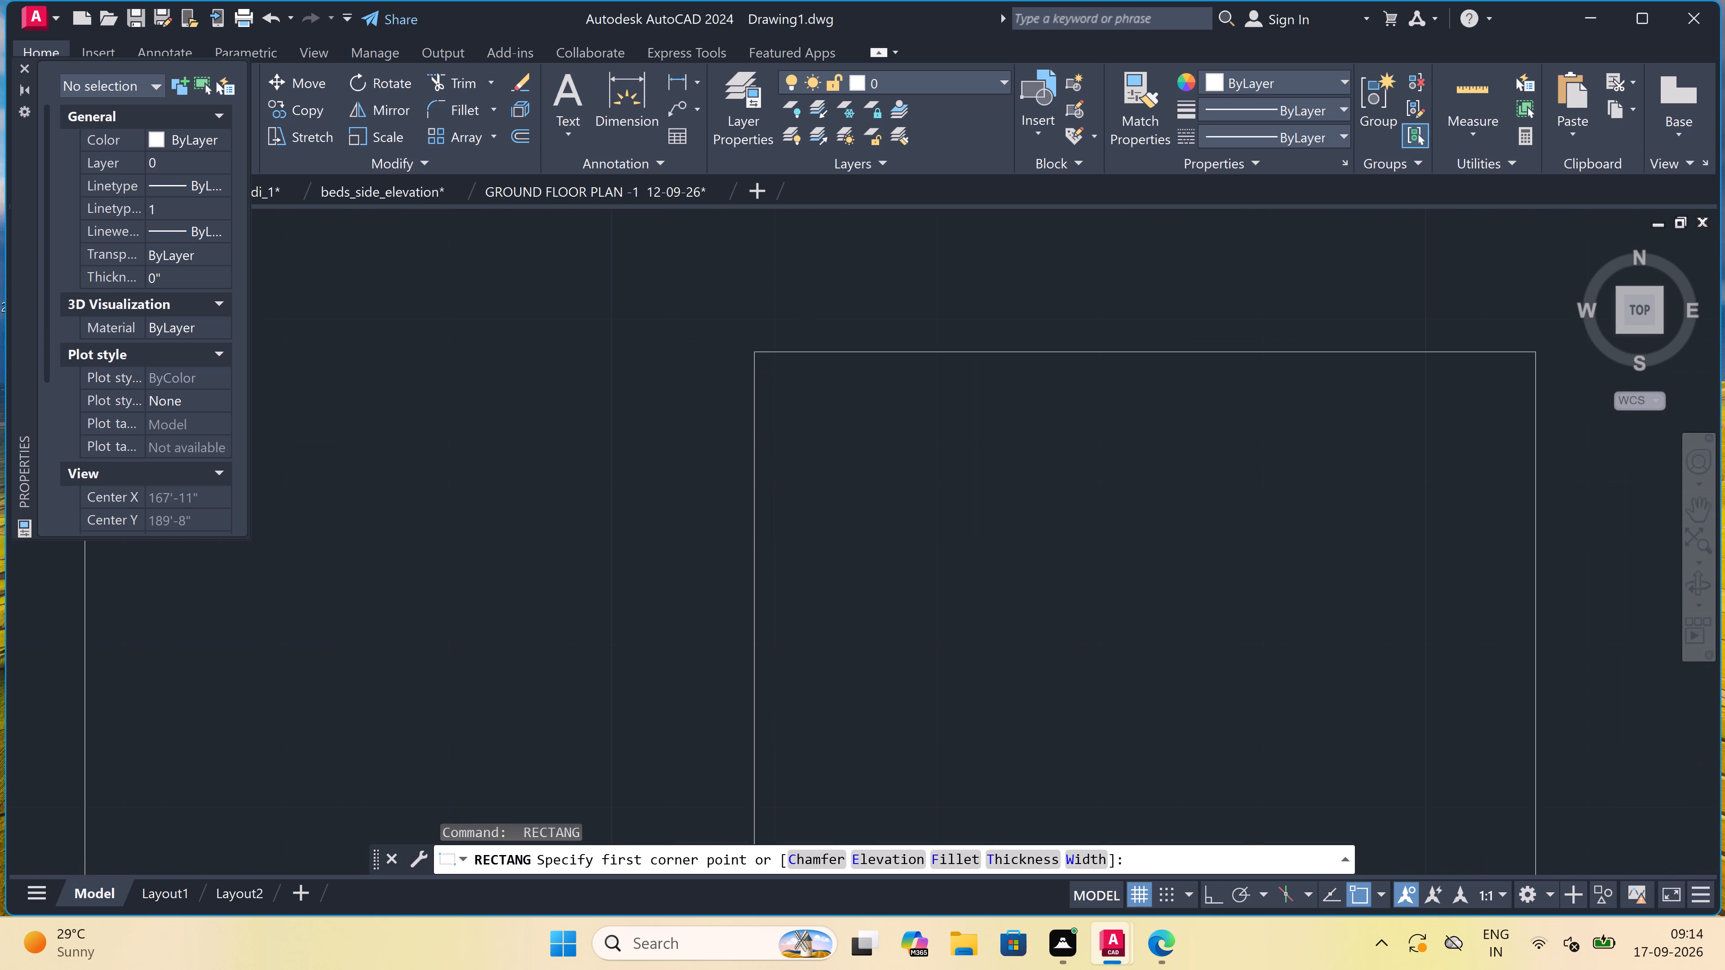
pyautogui.scroll(1, 768, 372)
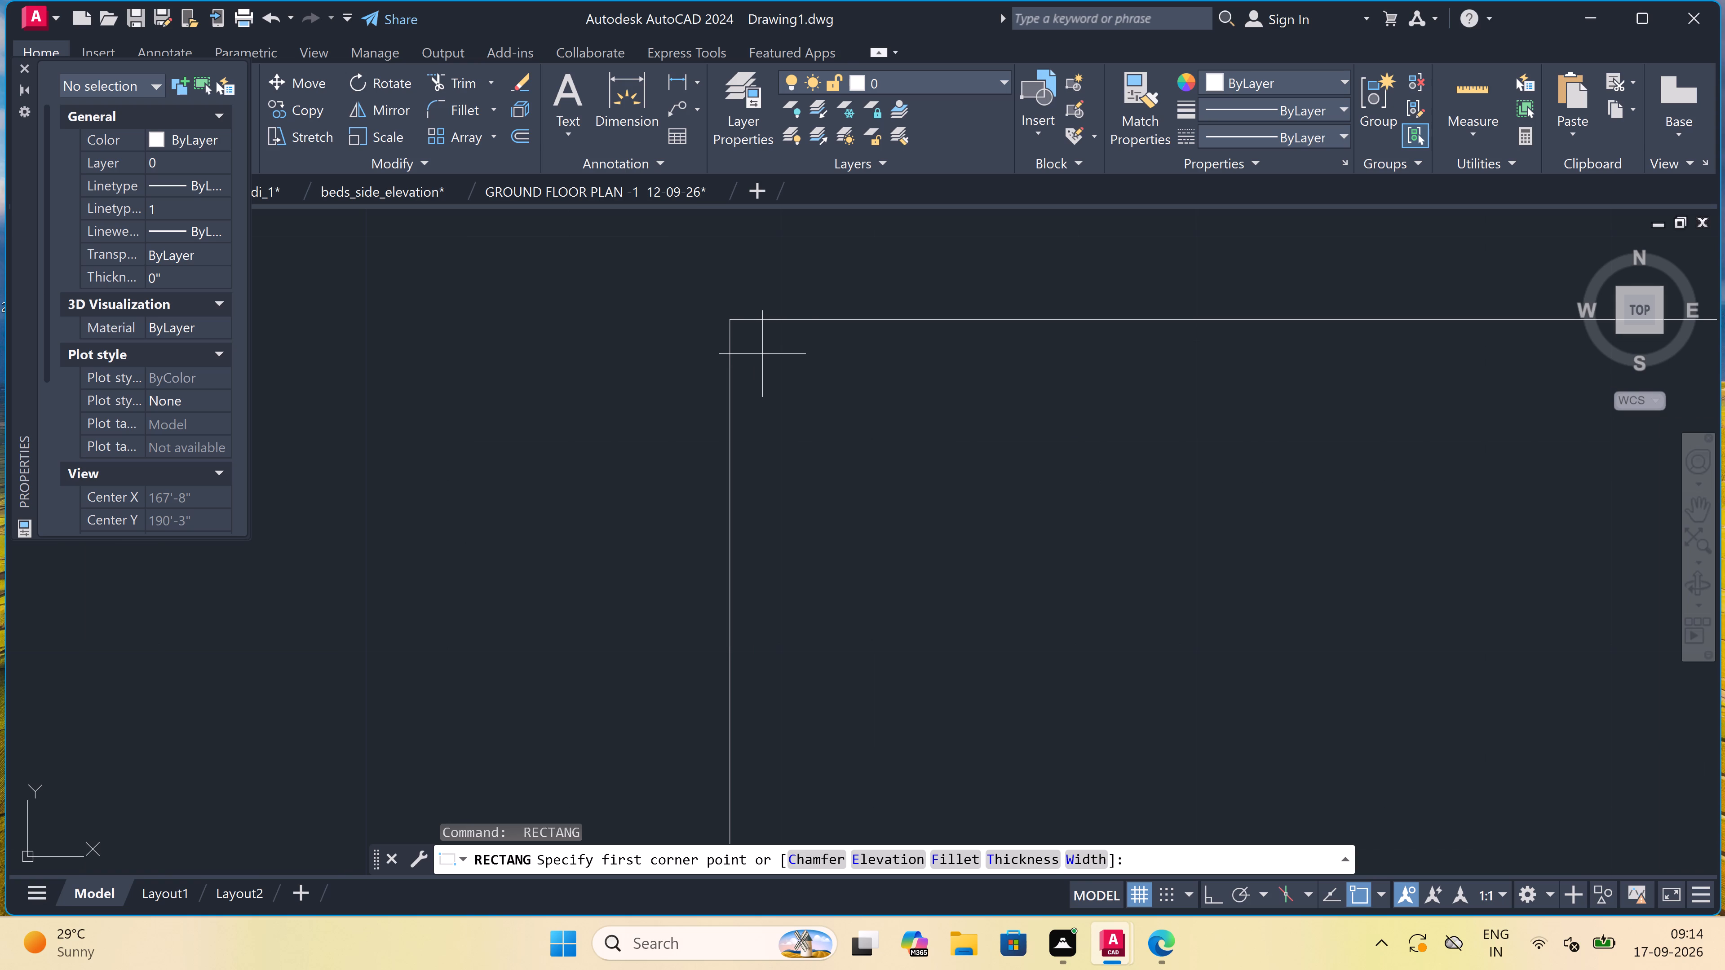
pyautogui.click(762, 354)
pyautogui.scroll(-8, 1103, 471)
pyautogui.scroll(5, 1165, 527)
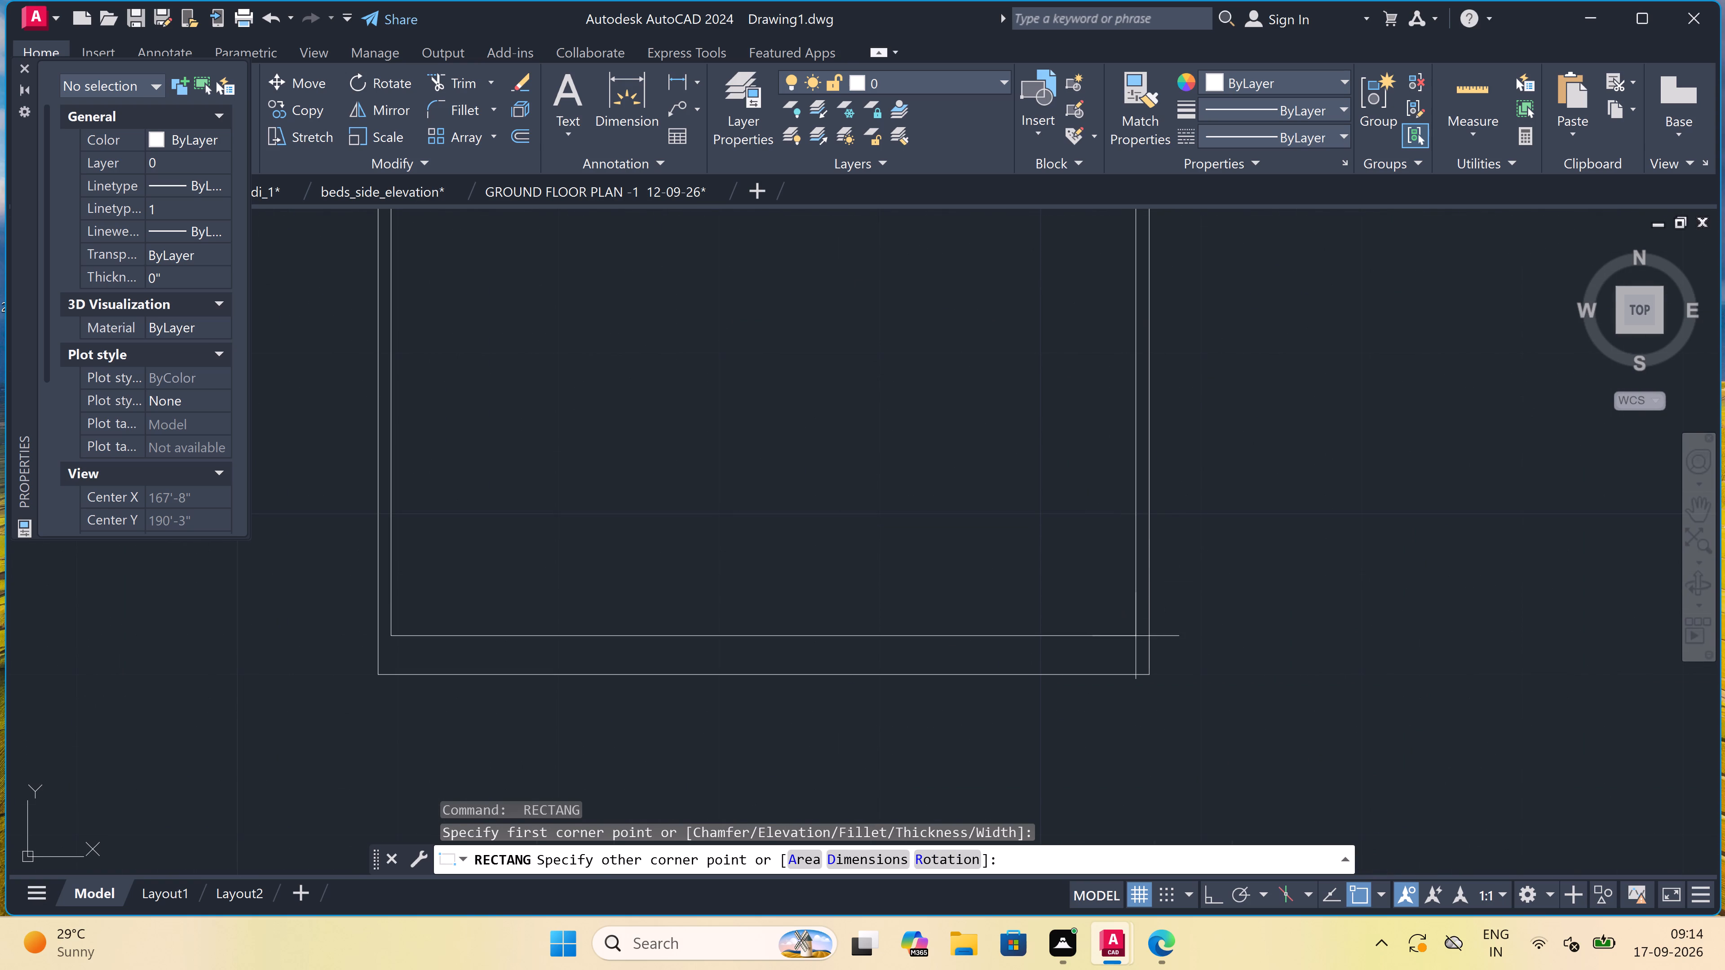
pyautogui.scroll(2, 1142, 653)
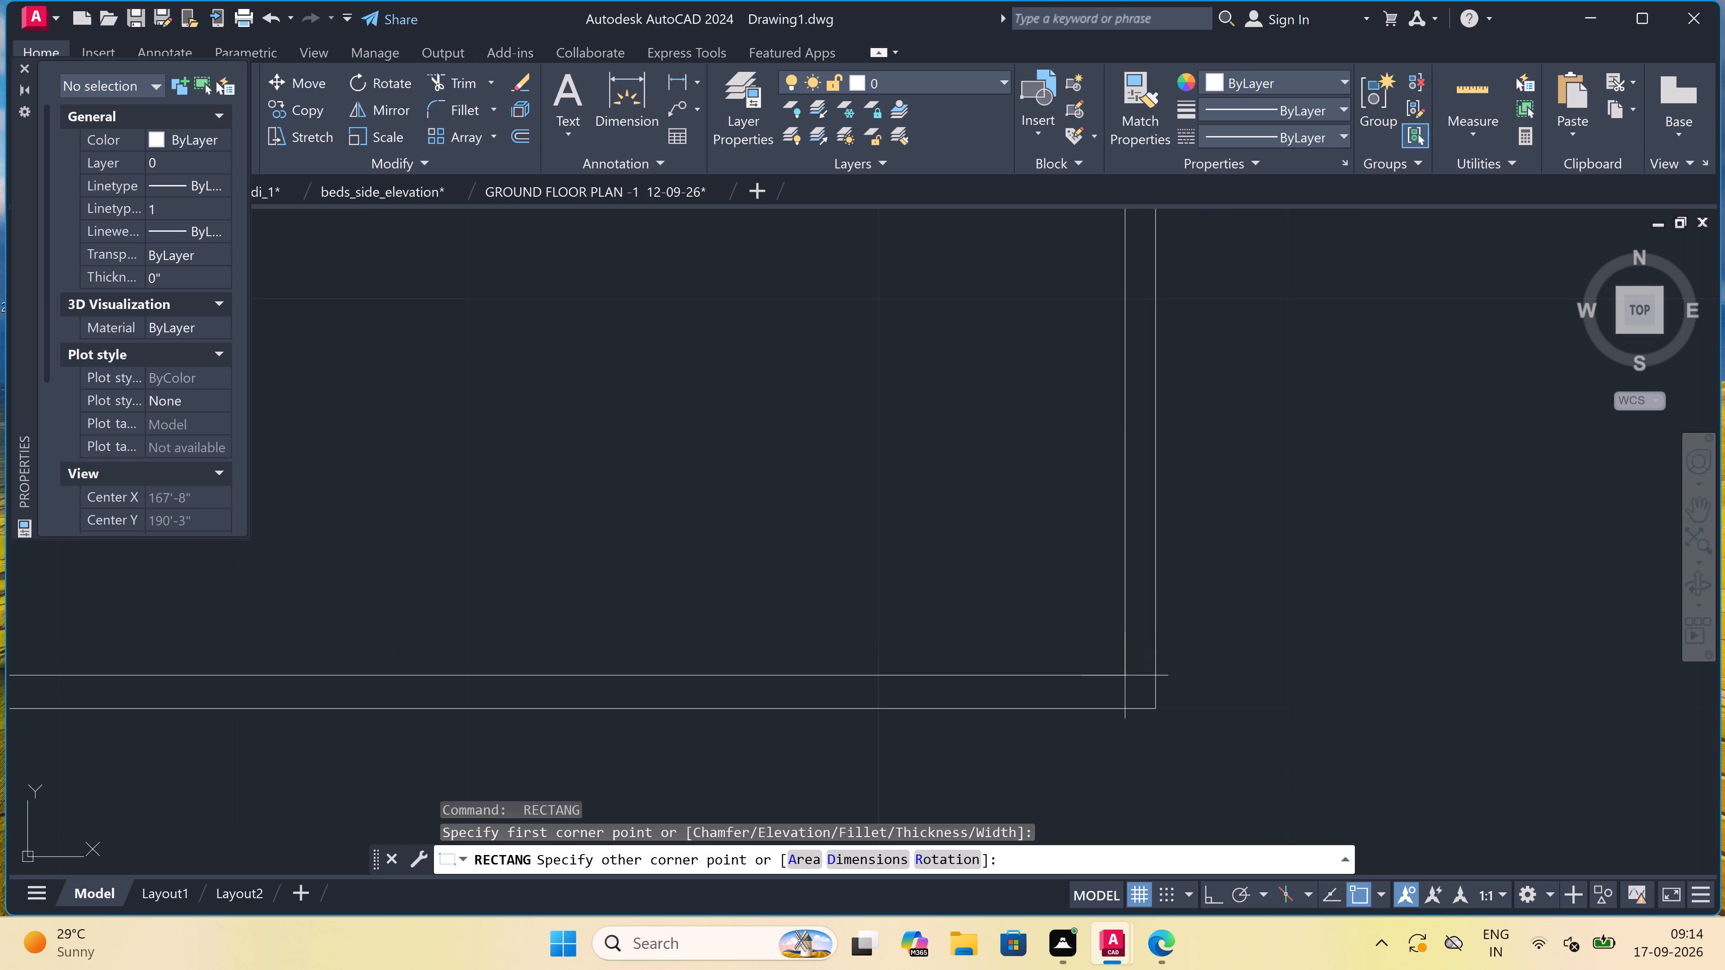
pyautogui.click(1125, 675)
pyautogui.scroll(-4, 1055, 552)
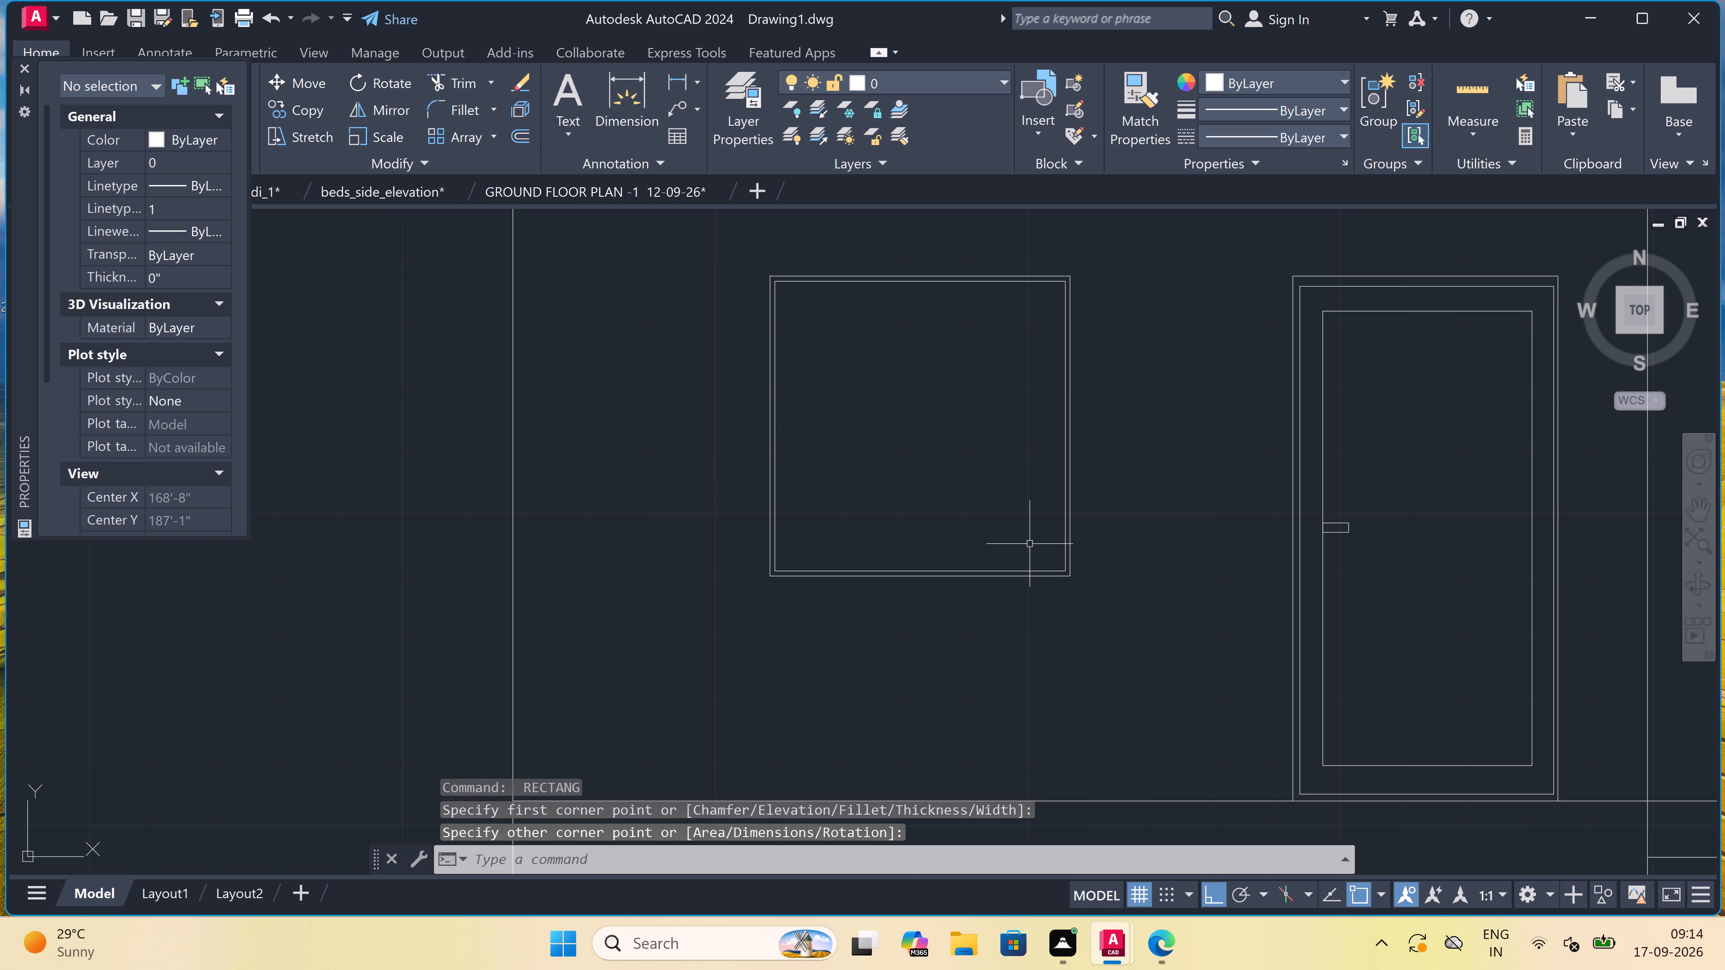
# Draw a vertical centre line from the top midpoint to the bottom edge of the window's inner frame.
pyautogui.press('l')
pyautogui.press('space')
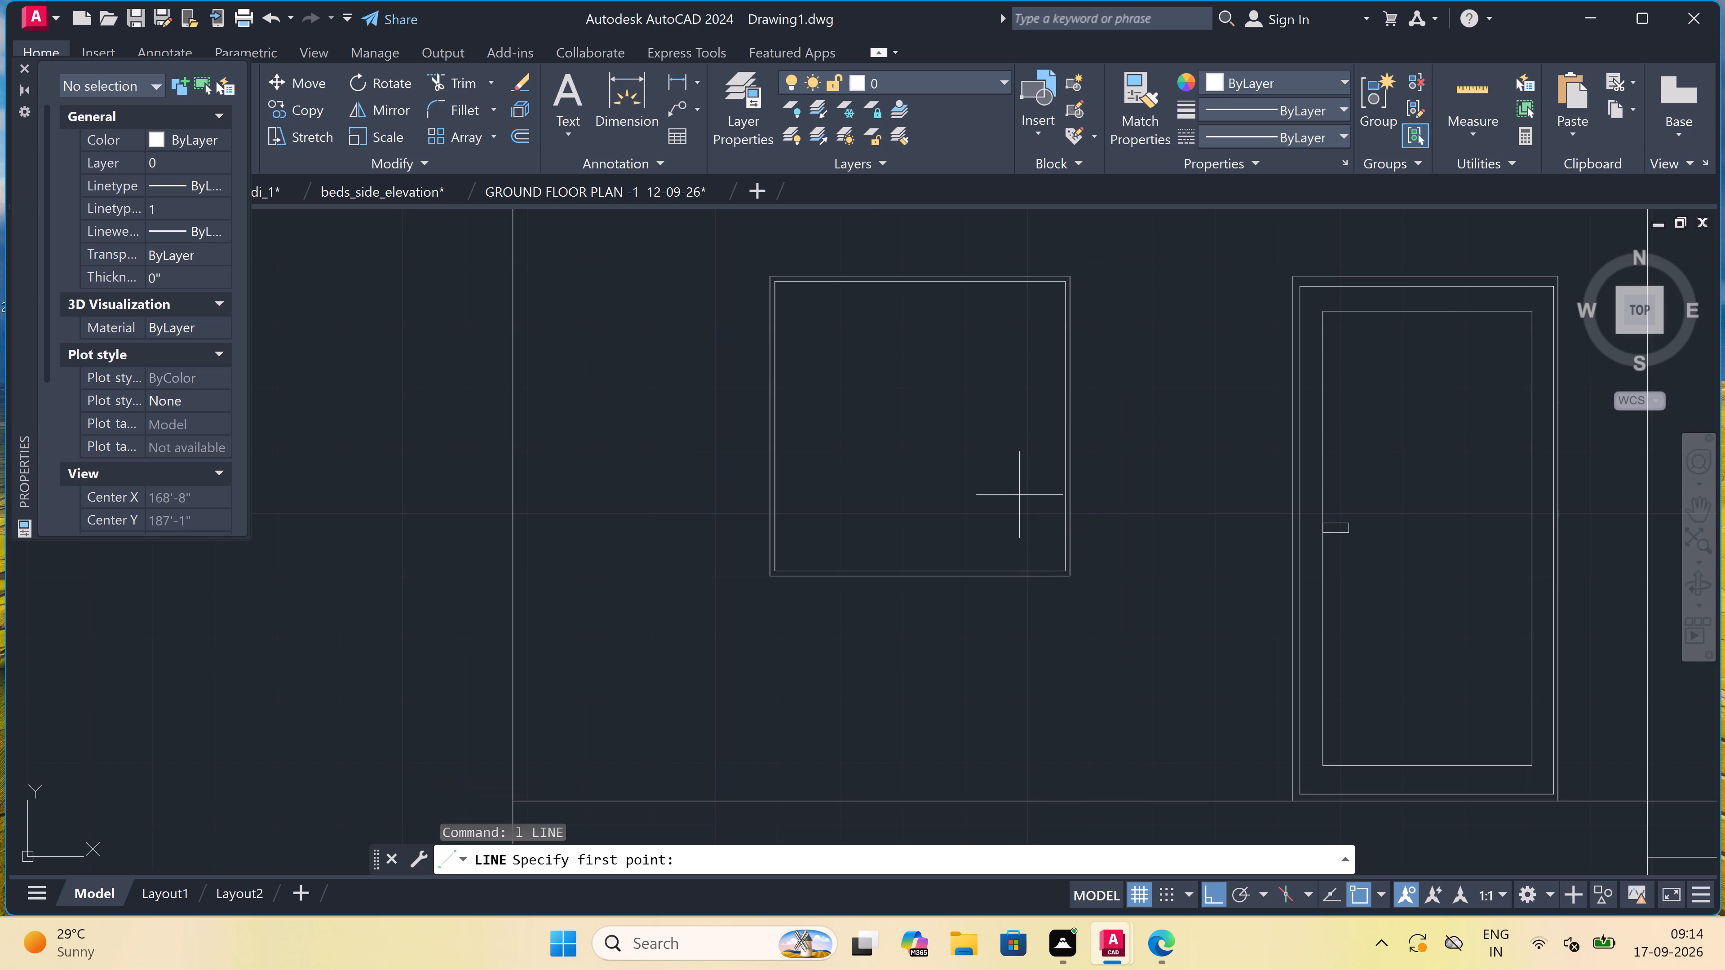
pyautogui.click(920, 279)
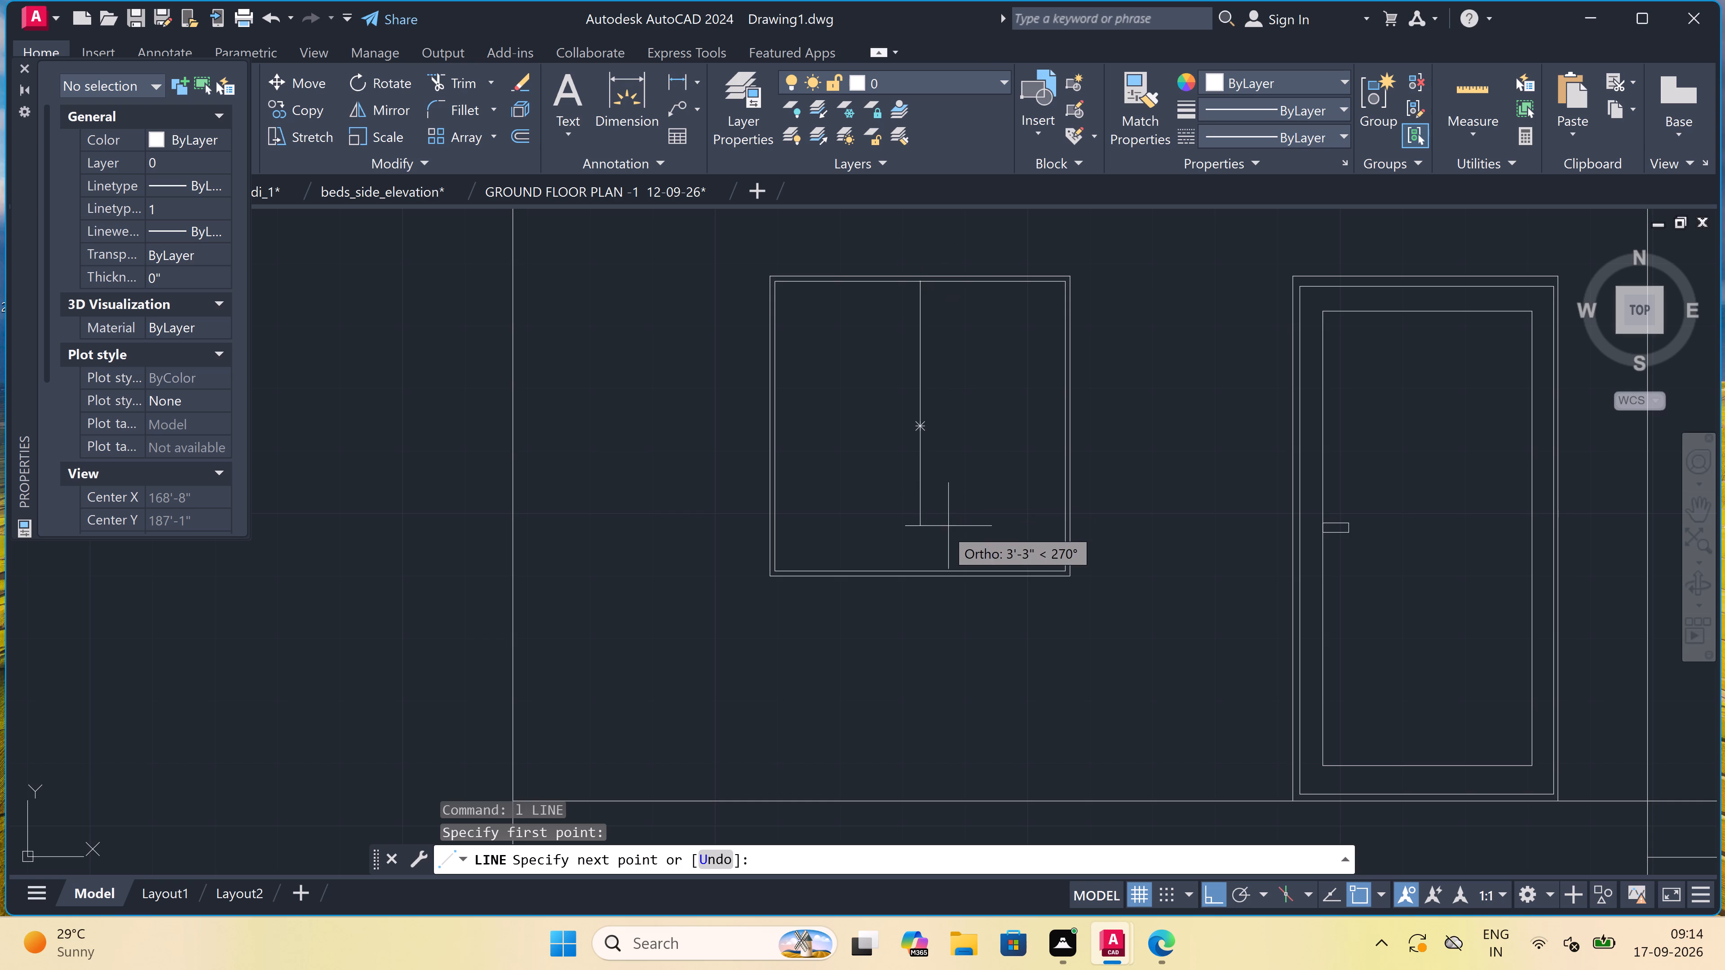
pyautogui.click(916, 567)
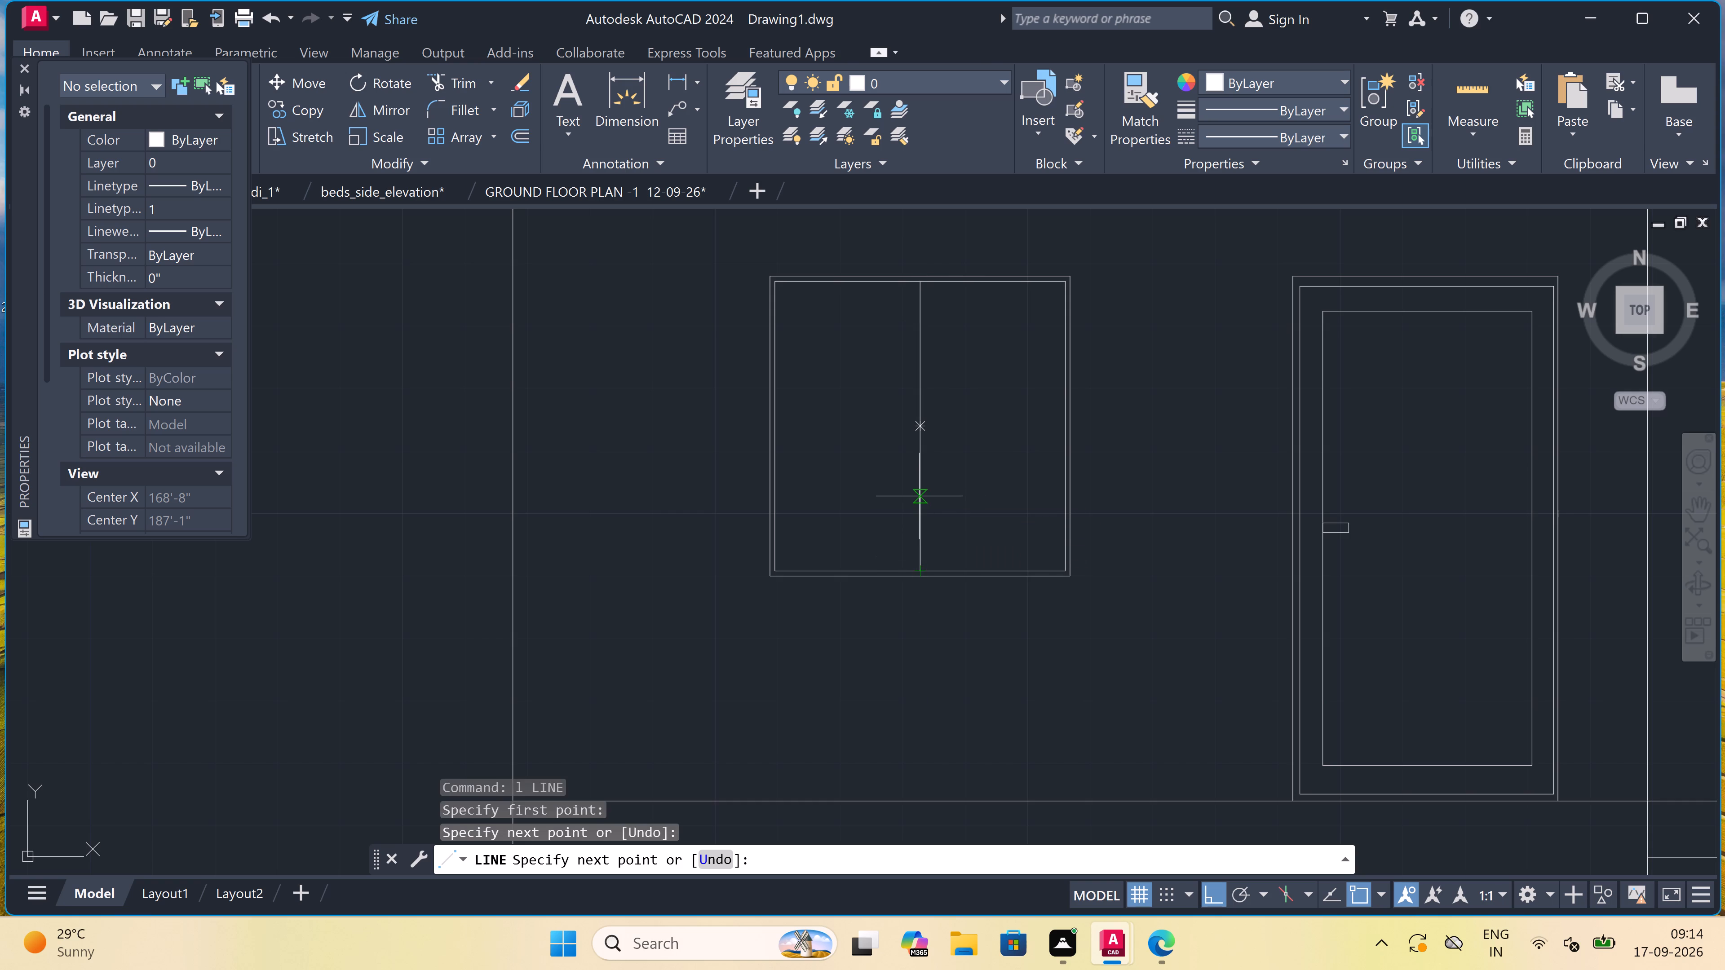
pyautogui.press('Escape')
# With Ortho off, draw three short slanted glass-reflection lines near the middle of the window's right pane.
pyautogui.press('space')
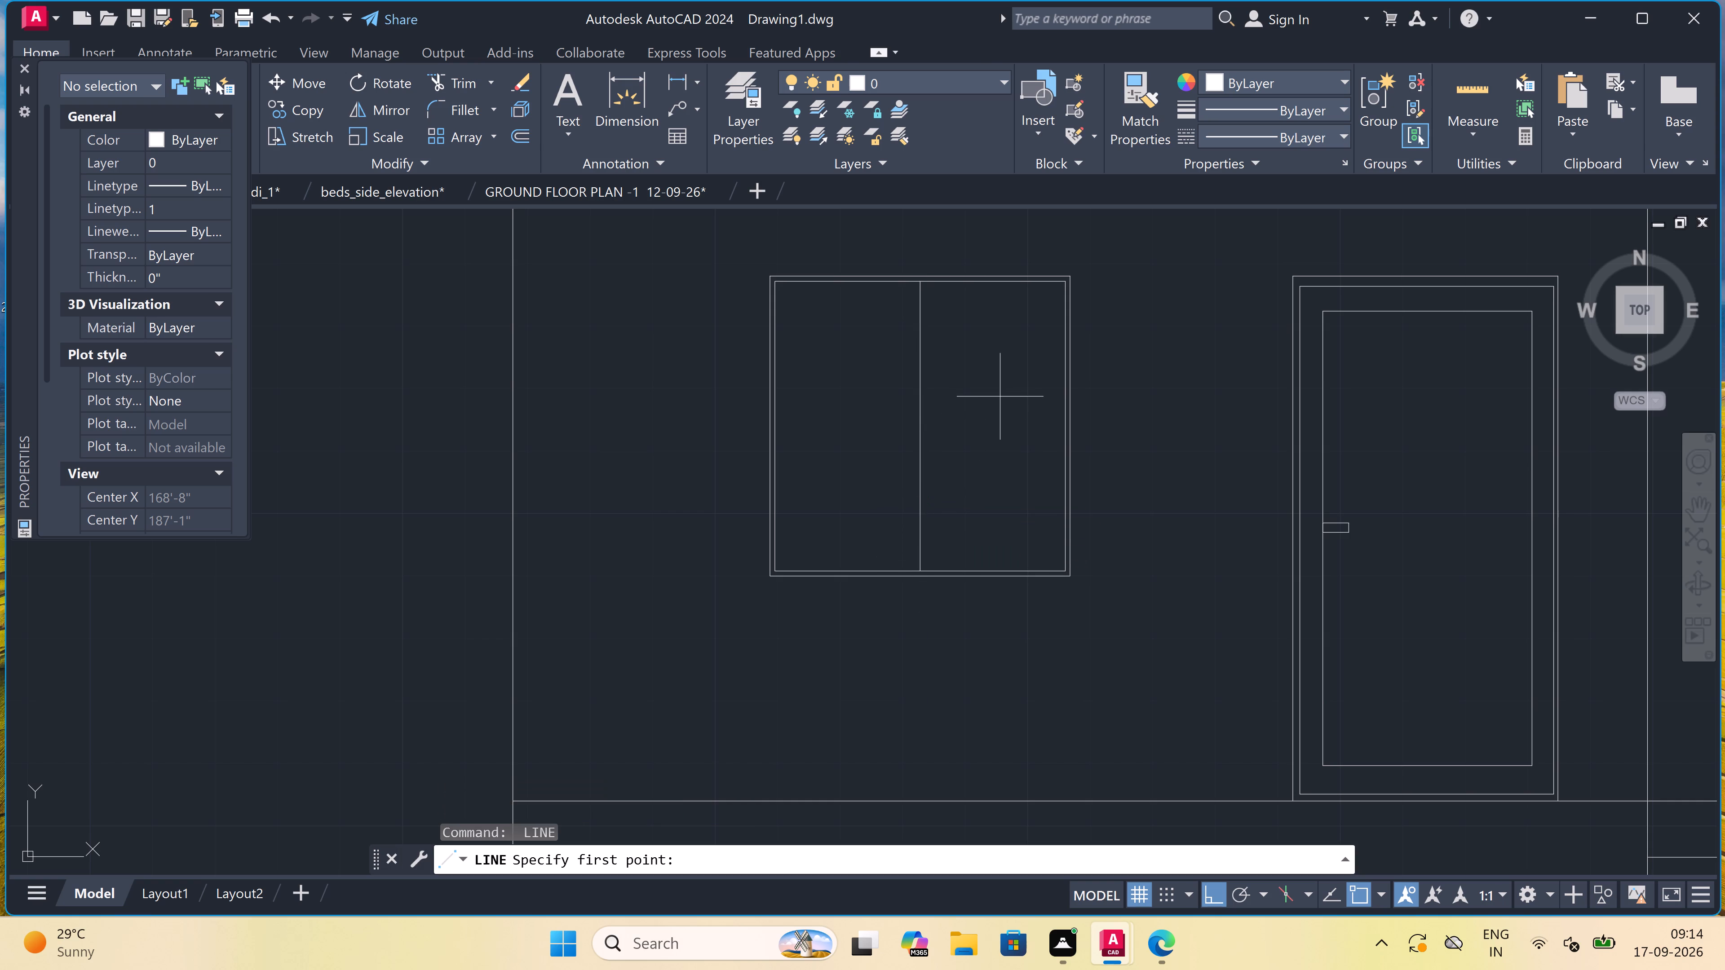
pyautogui.press('F8')
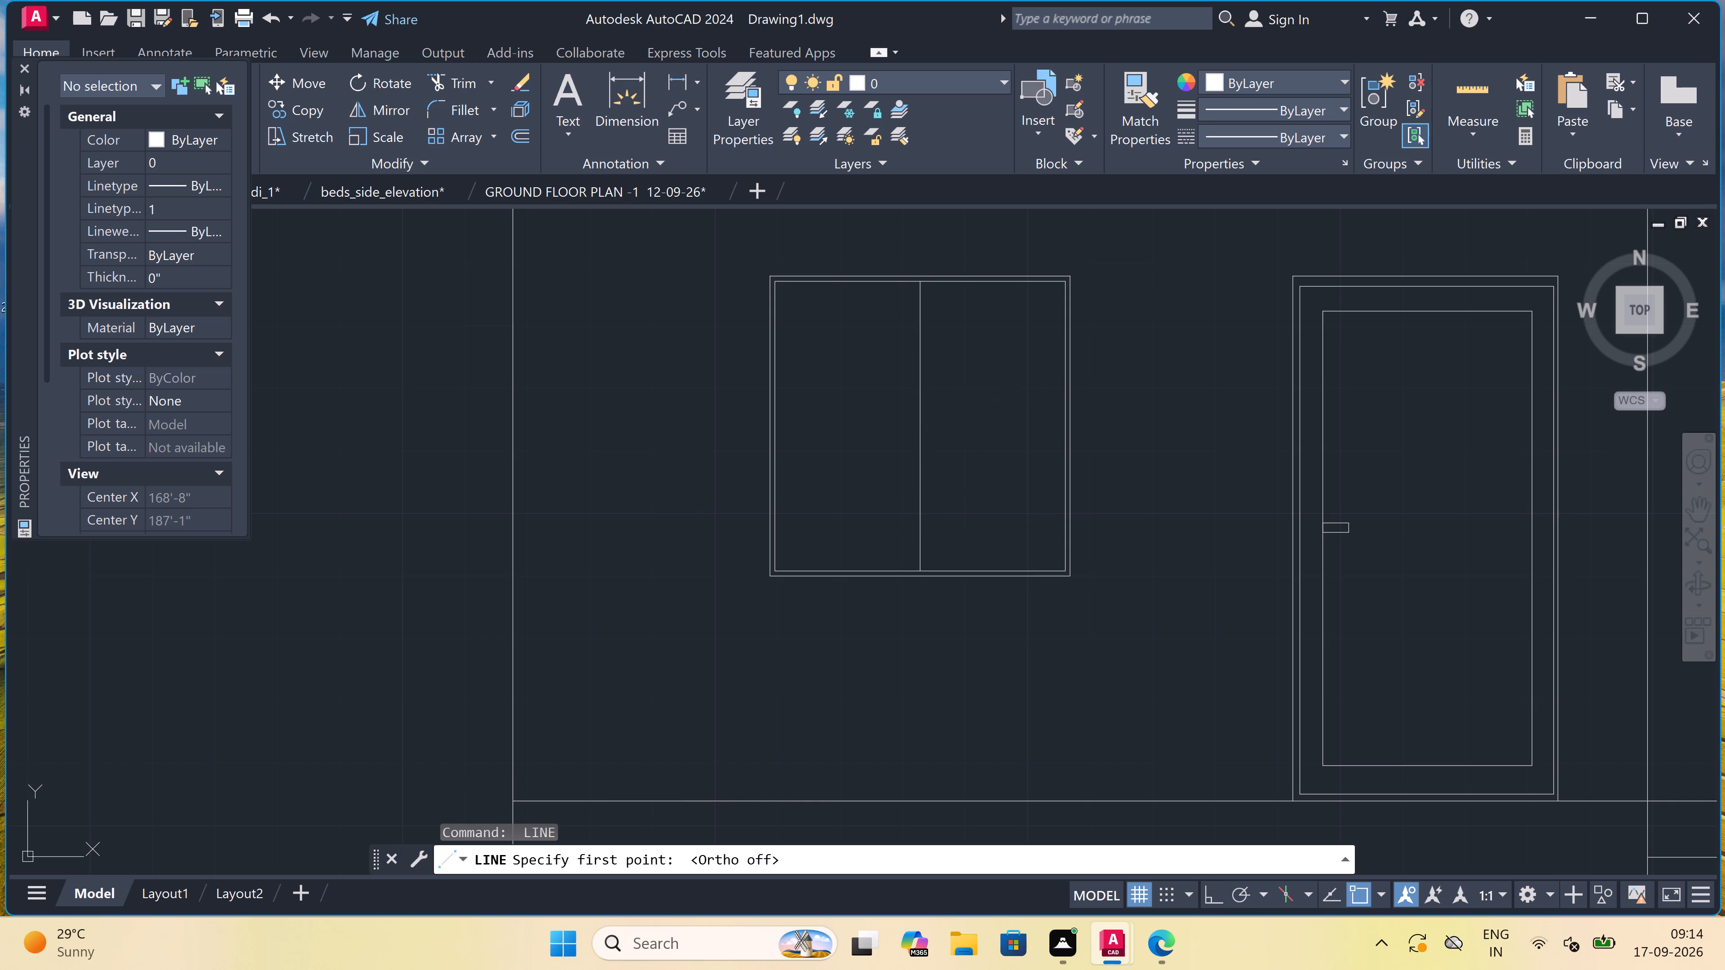
pyautogui.click(1003, 400)
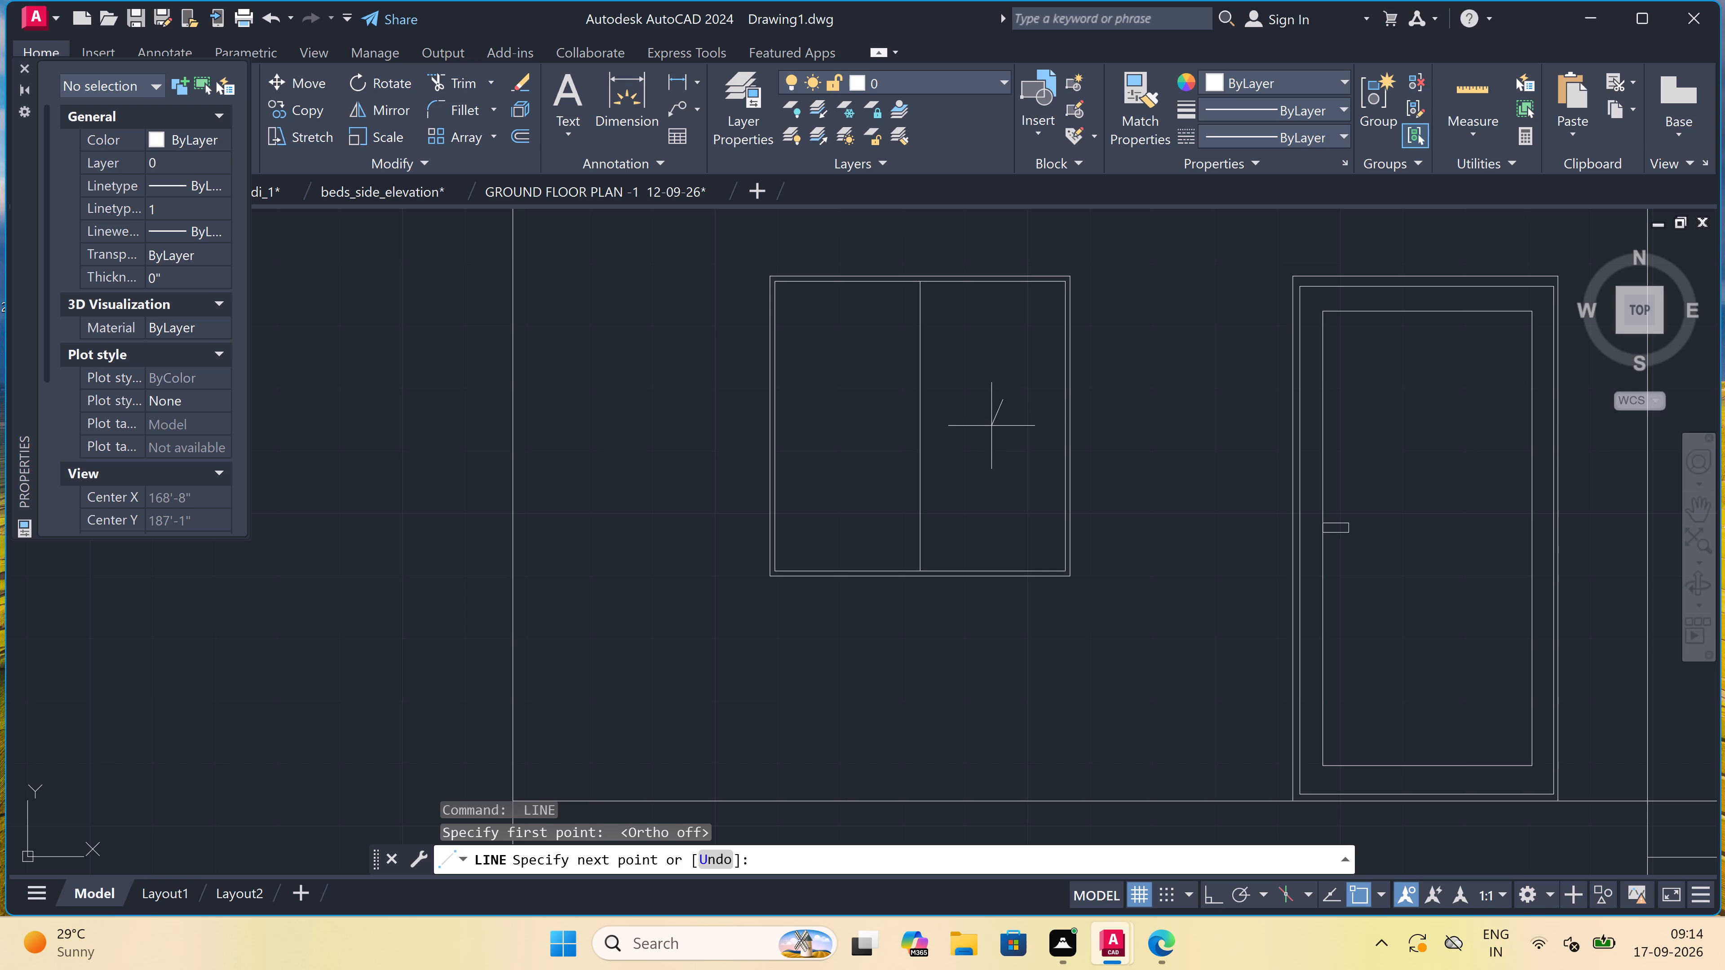
pyautogui.moveTo(985, 445); pyautogui.dragTo(976, 455)
pyautogui.press('Escape')
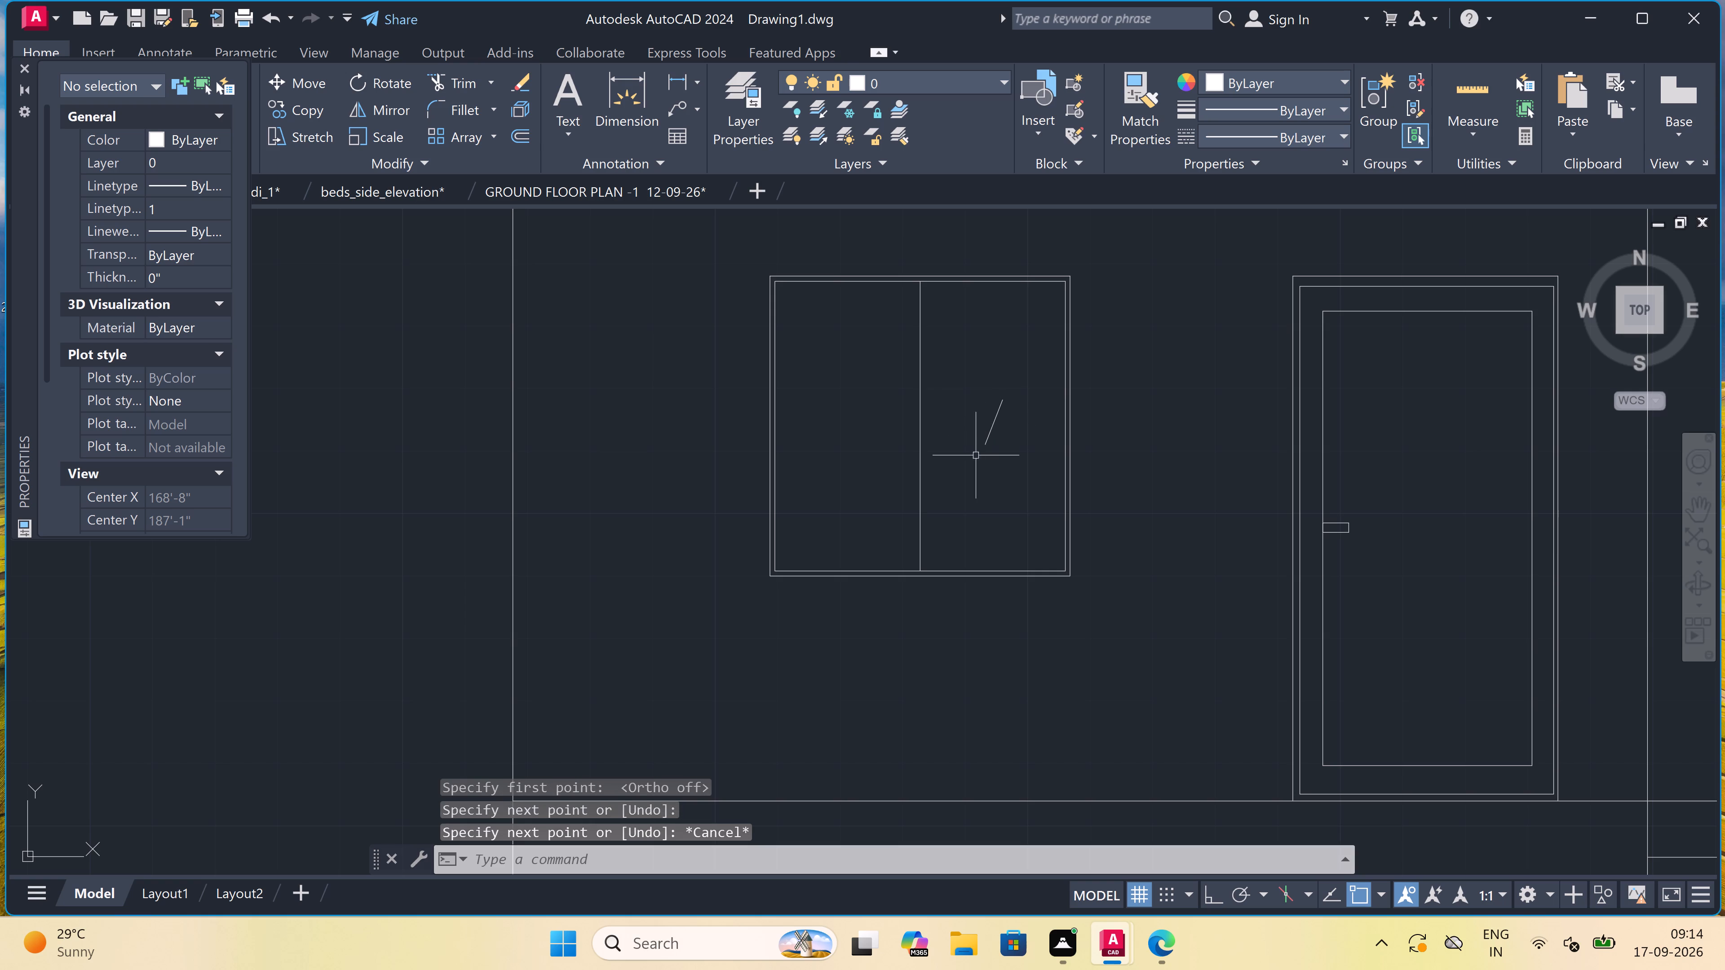
pyautogui.press('space')
pyautogui.scroll(2, 1008, 421)
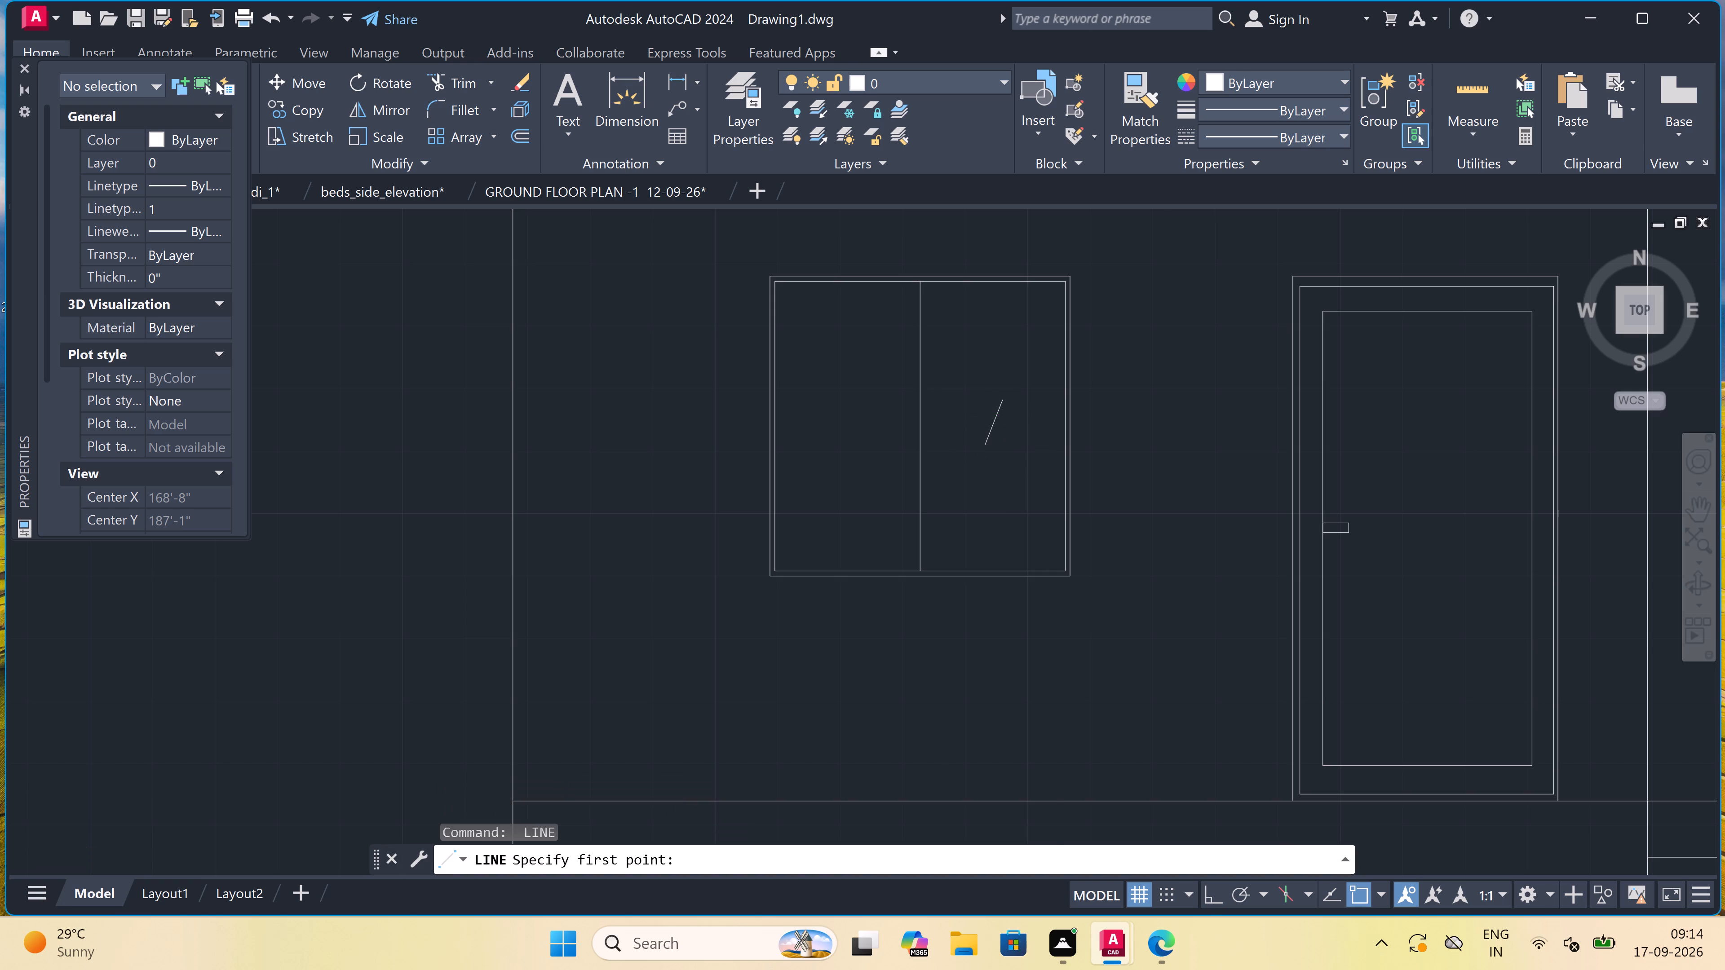
pyautogui.click(1006, 410)
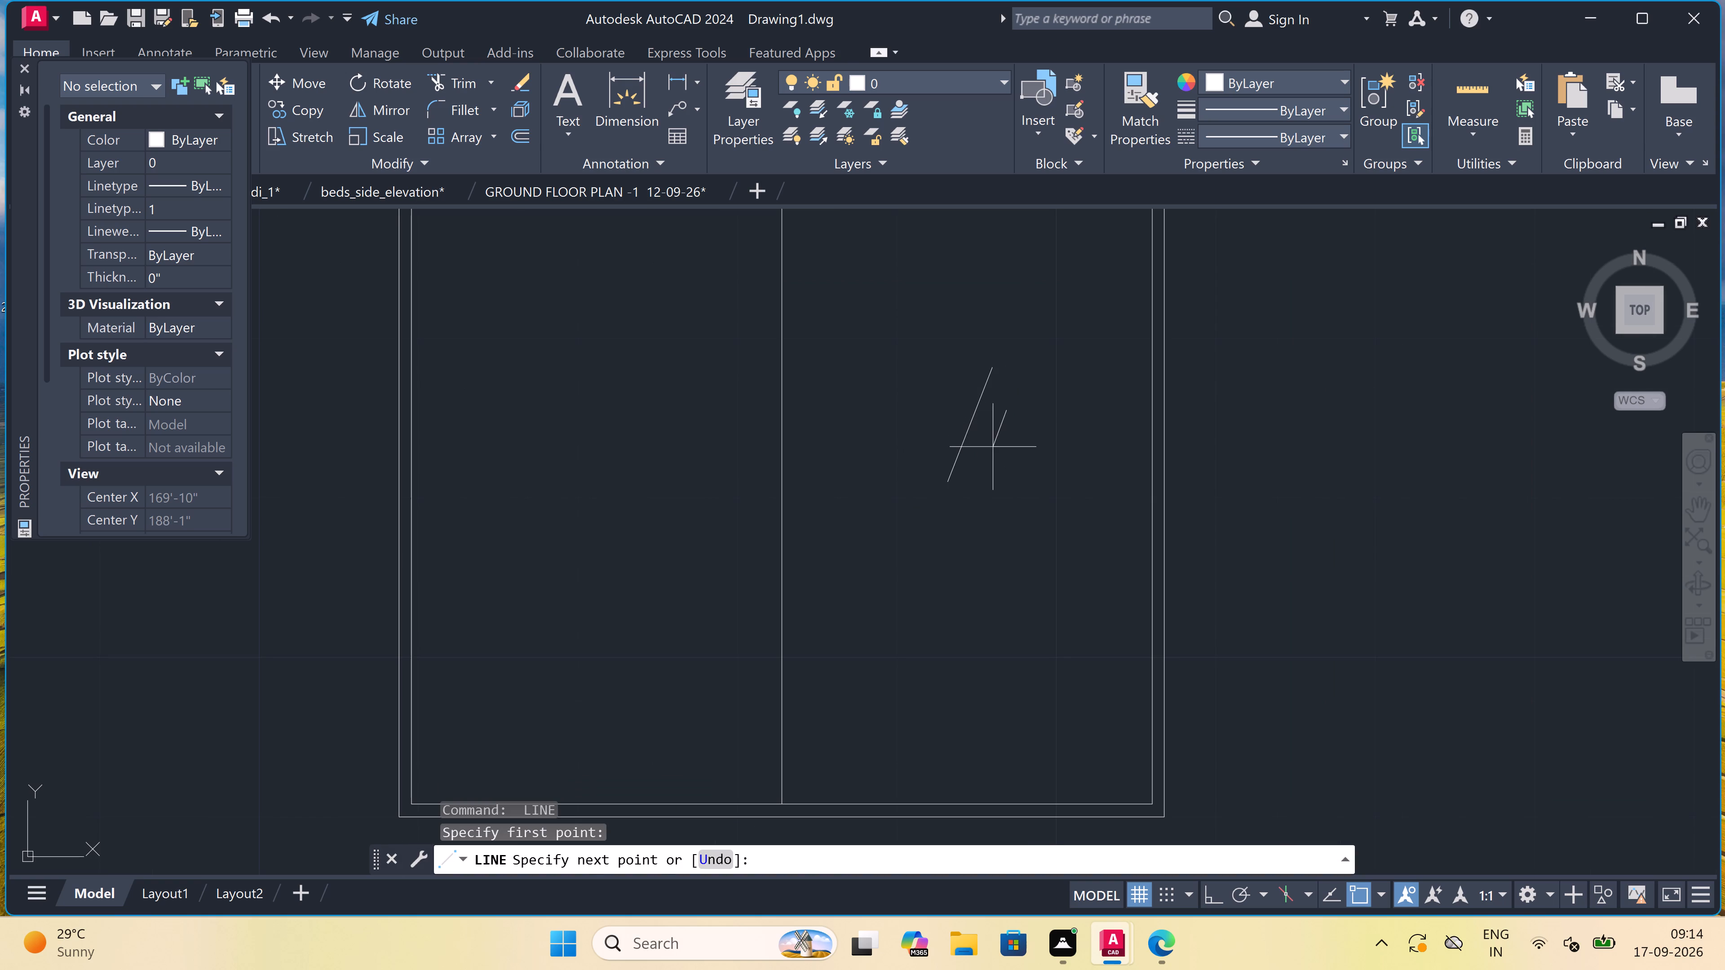
pyautogui.click(990, 459)
pyautogui.press('Escape')
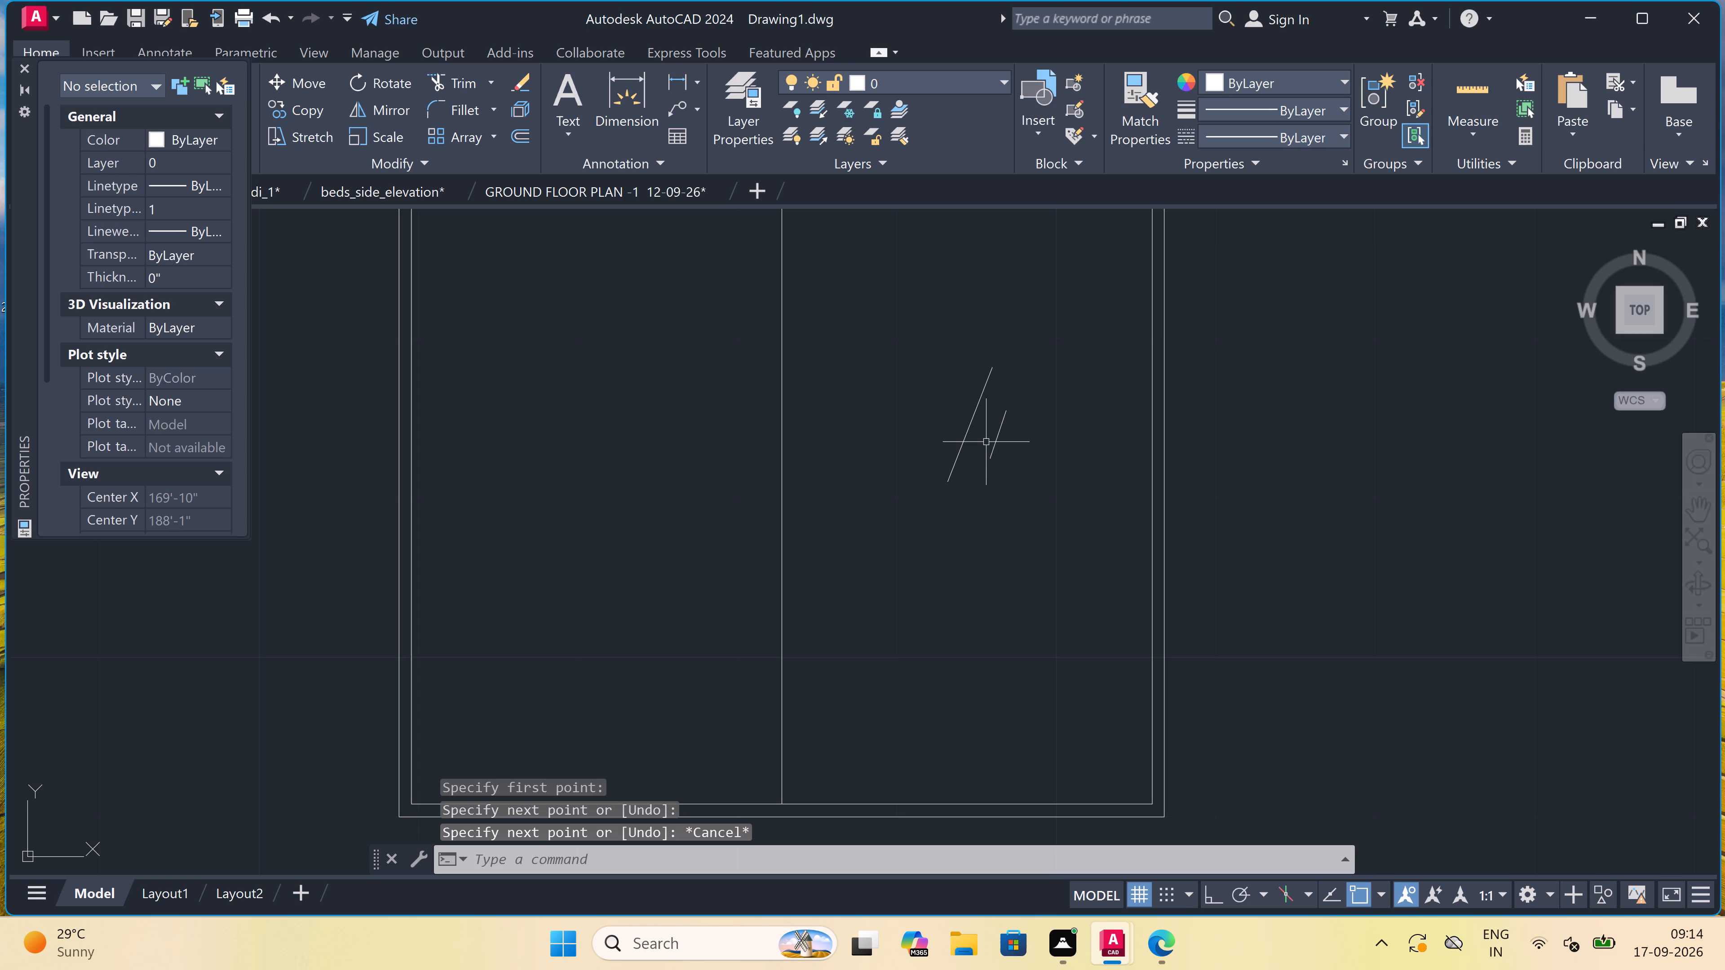
pyautogui.press('space')
pyautogui.scroll(1, 972, 383)
pyautogui.click(968, 385)
pyautogui.click(911, 481)
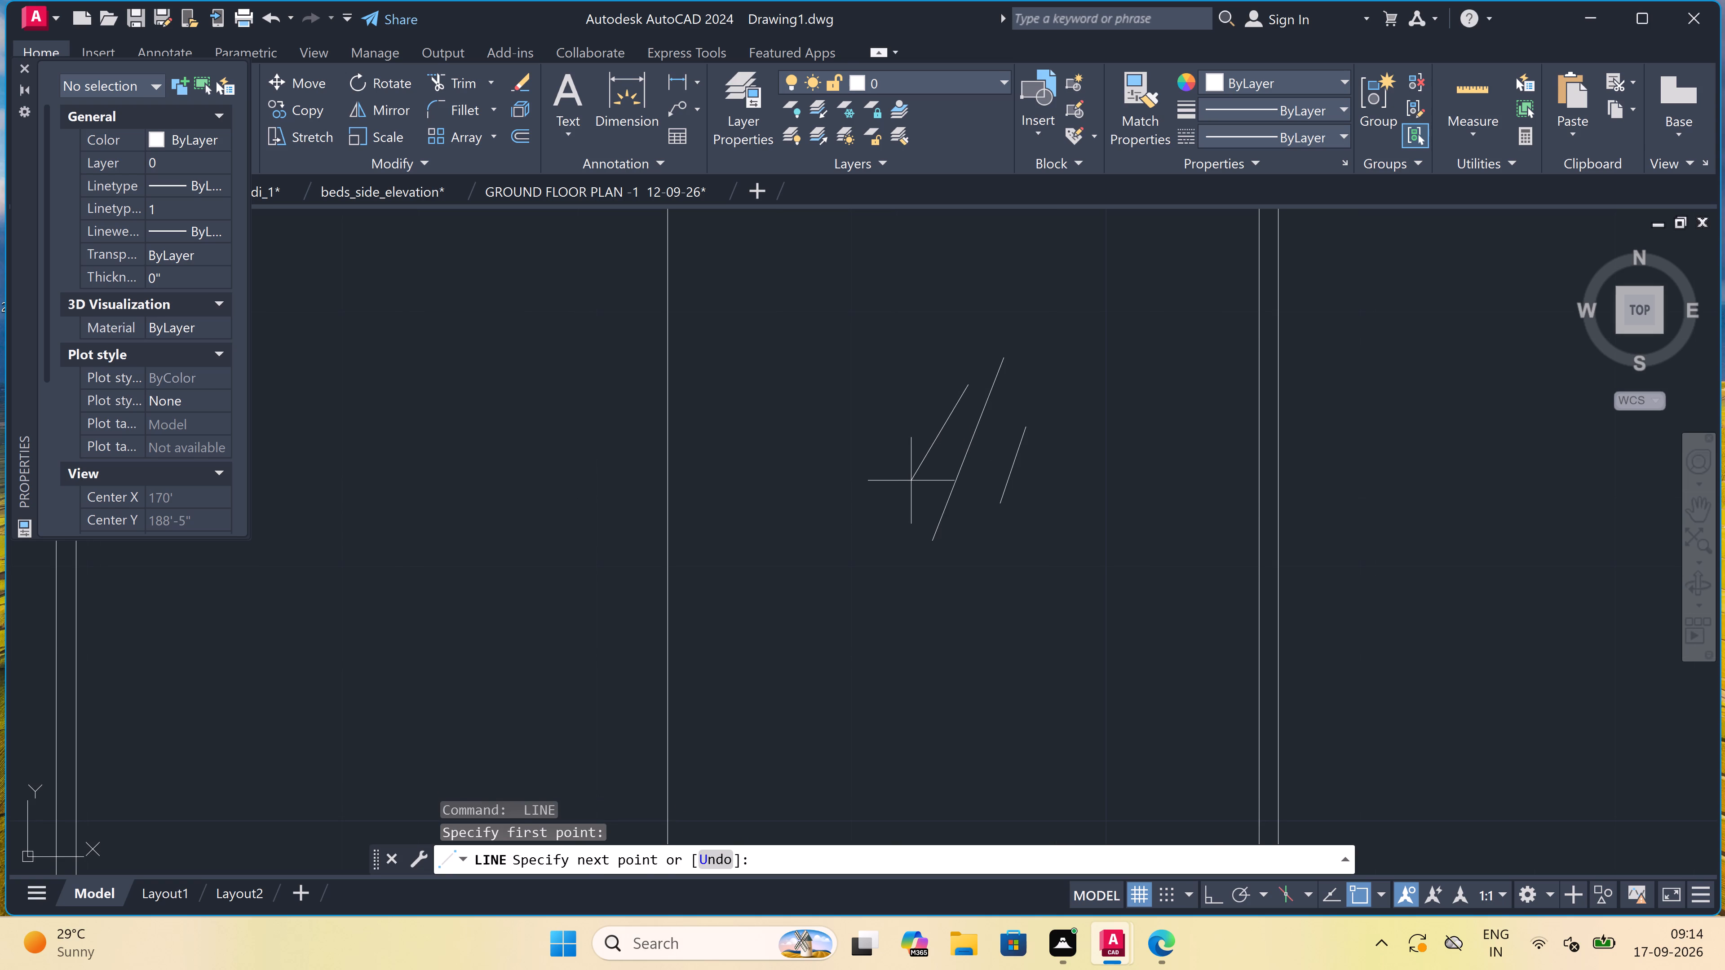
pyautogui.press('Escape')
# Copy the three slanted glass lines to the window's left pane and to the upper and lower parts of the door panel.
pyautogui.scroll(-3, 924, 462)
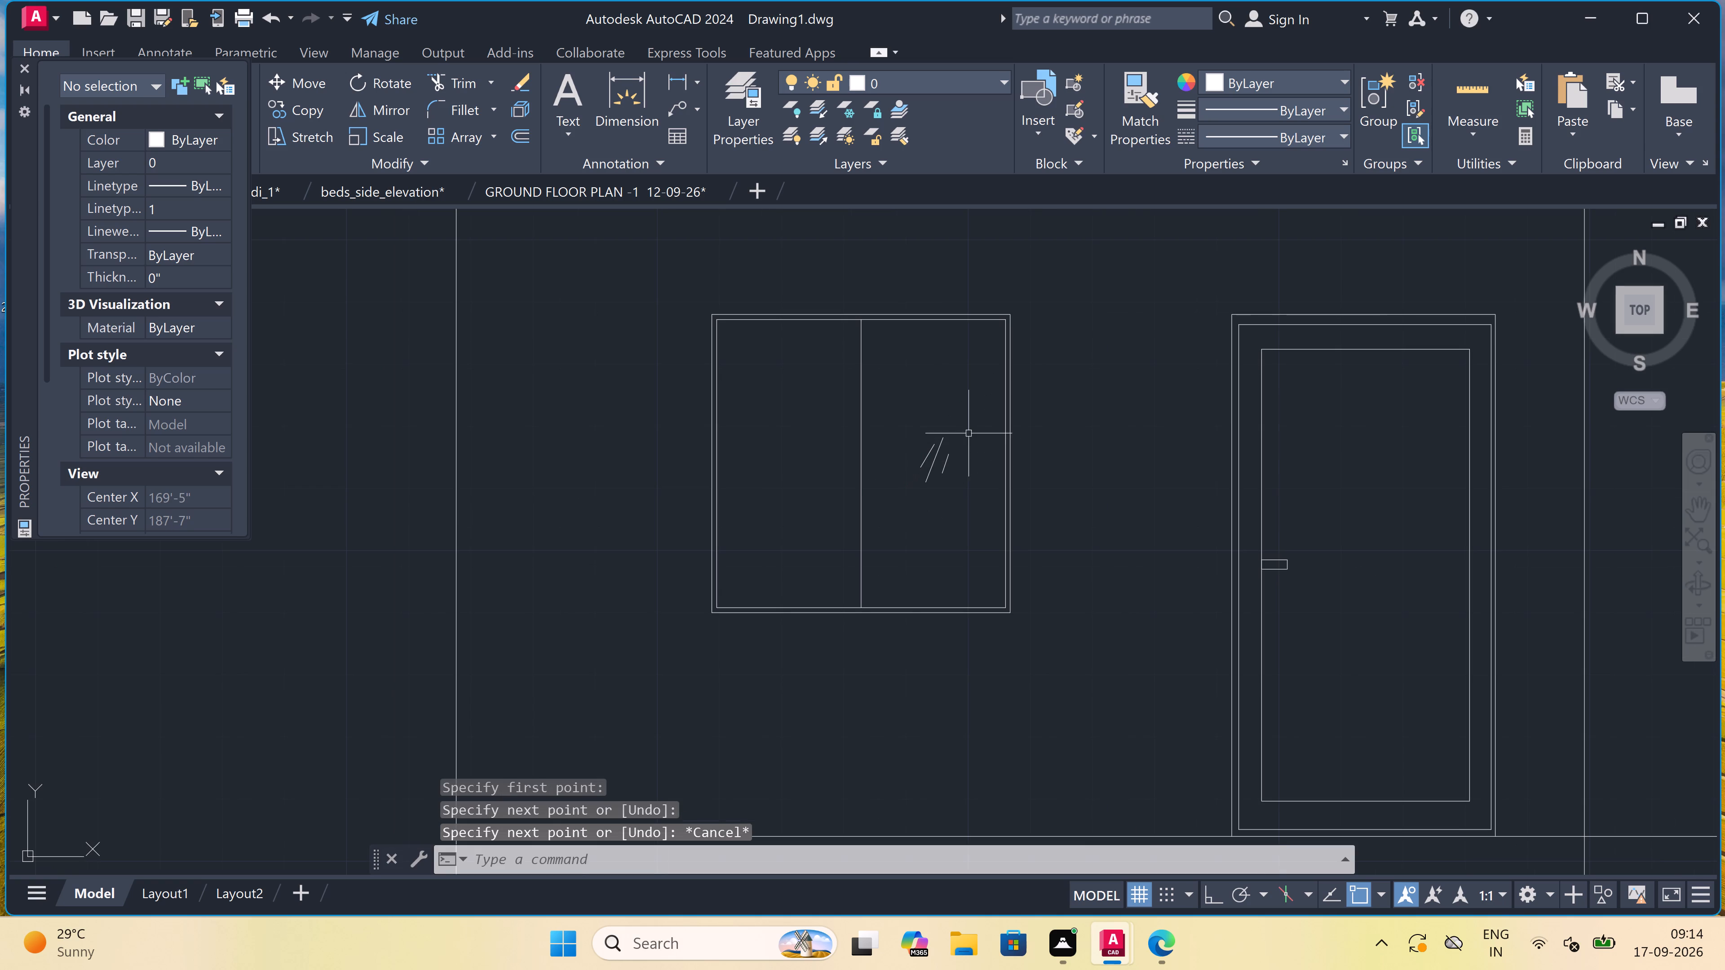
pyautogui.moveTo(969, 433); pyautogui.dragTo(964, 440)
pyautogui.click(902, 489)
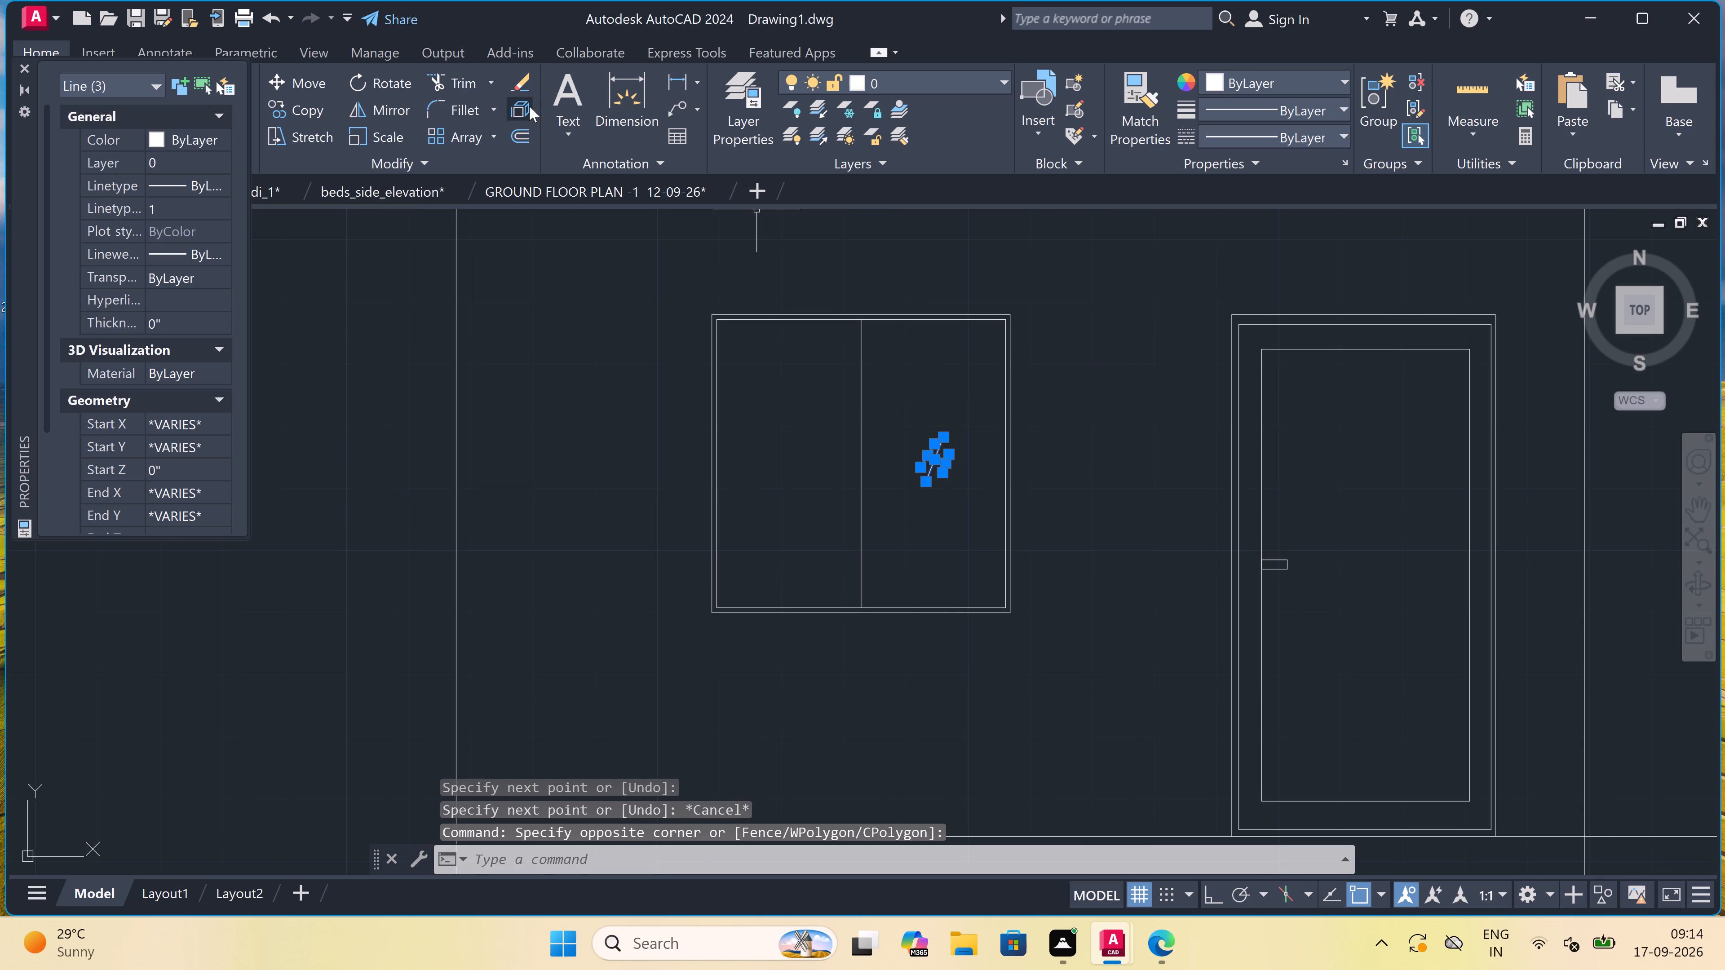
pyautogui.click(297, 104)
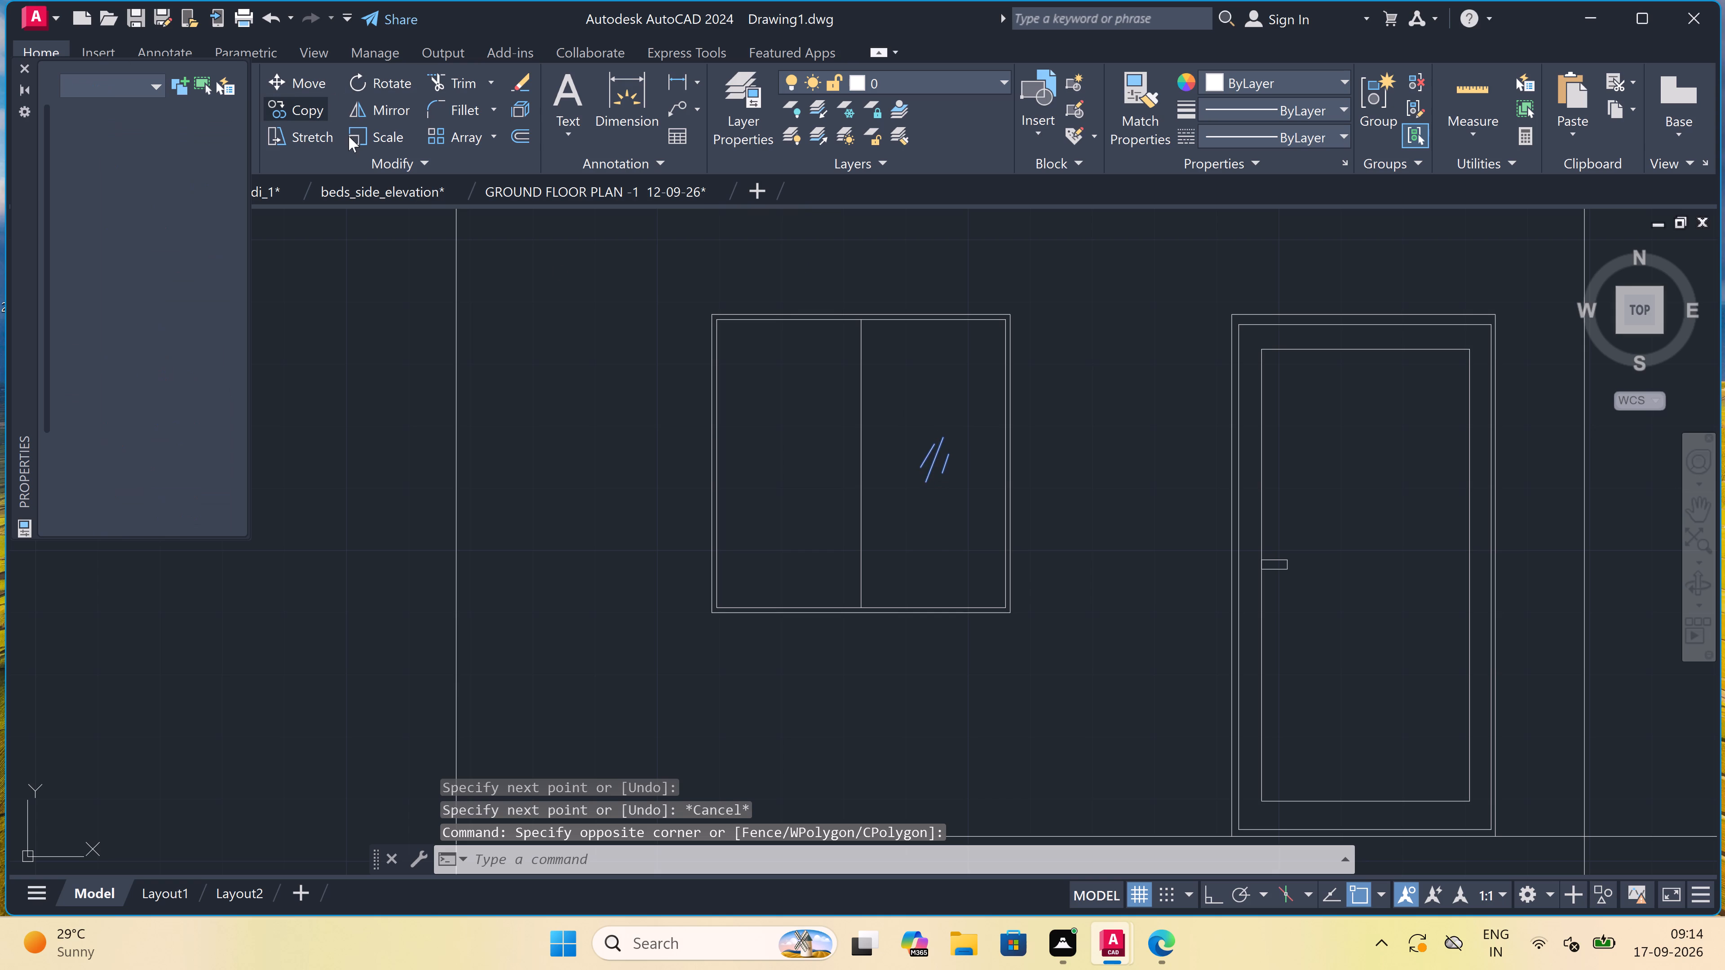
pyautogui.click(938, 476)
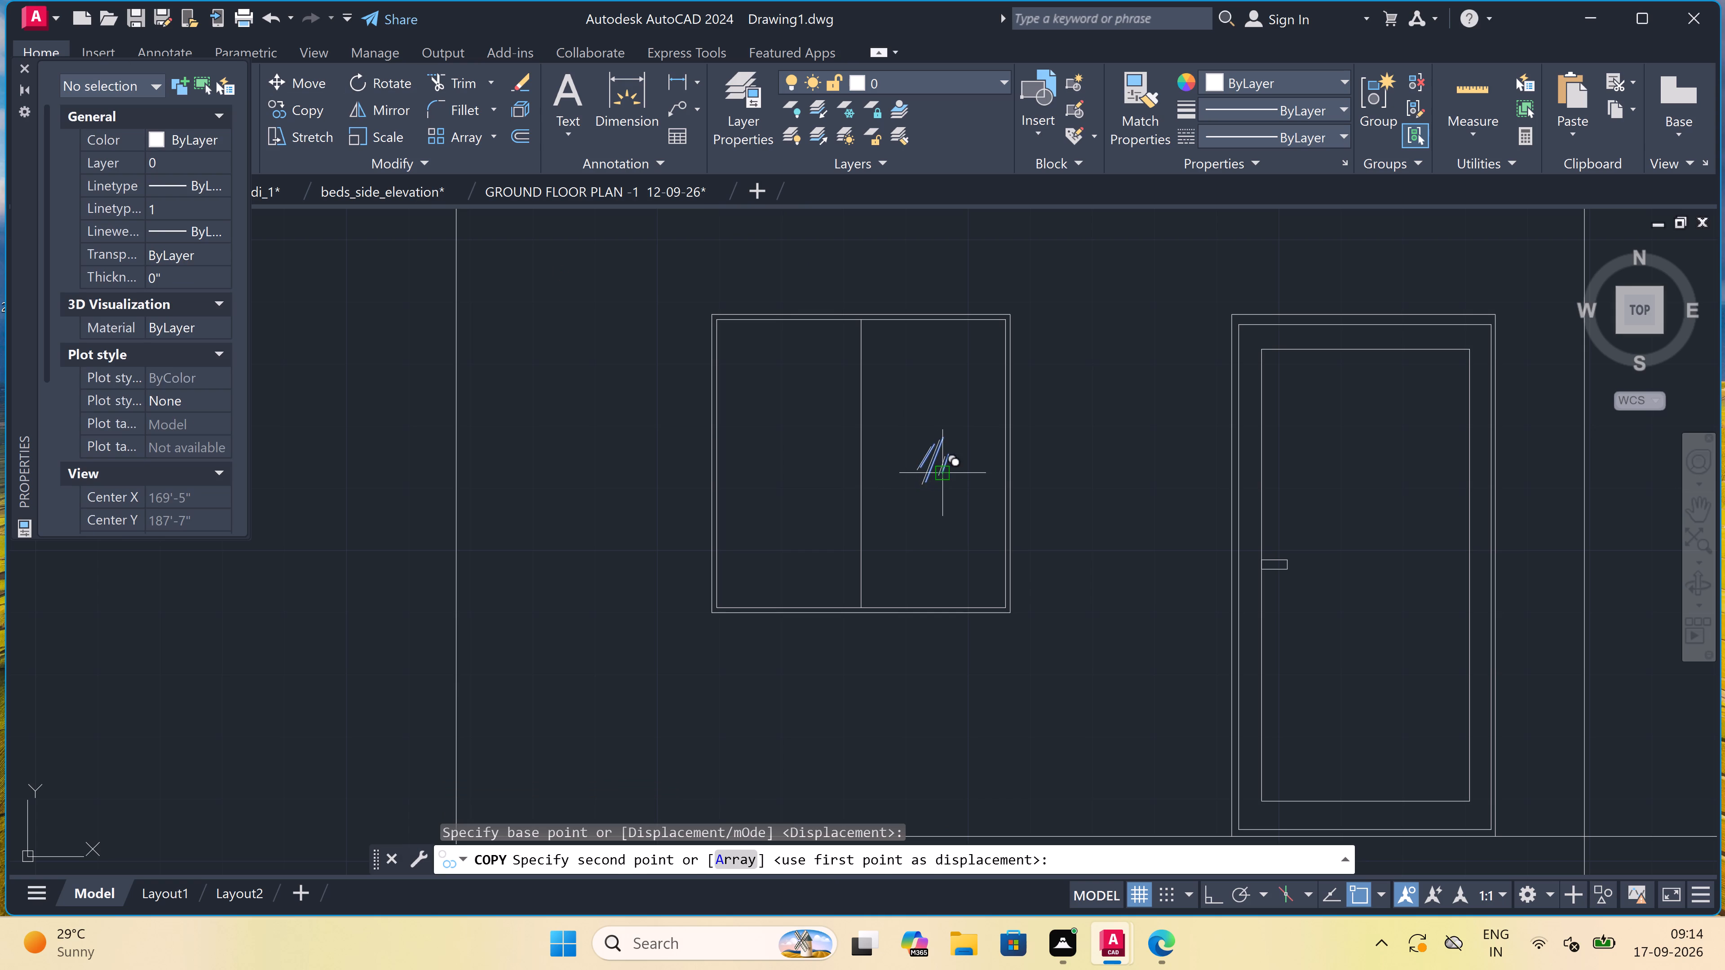
pyautogui.click(793, 476)
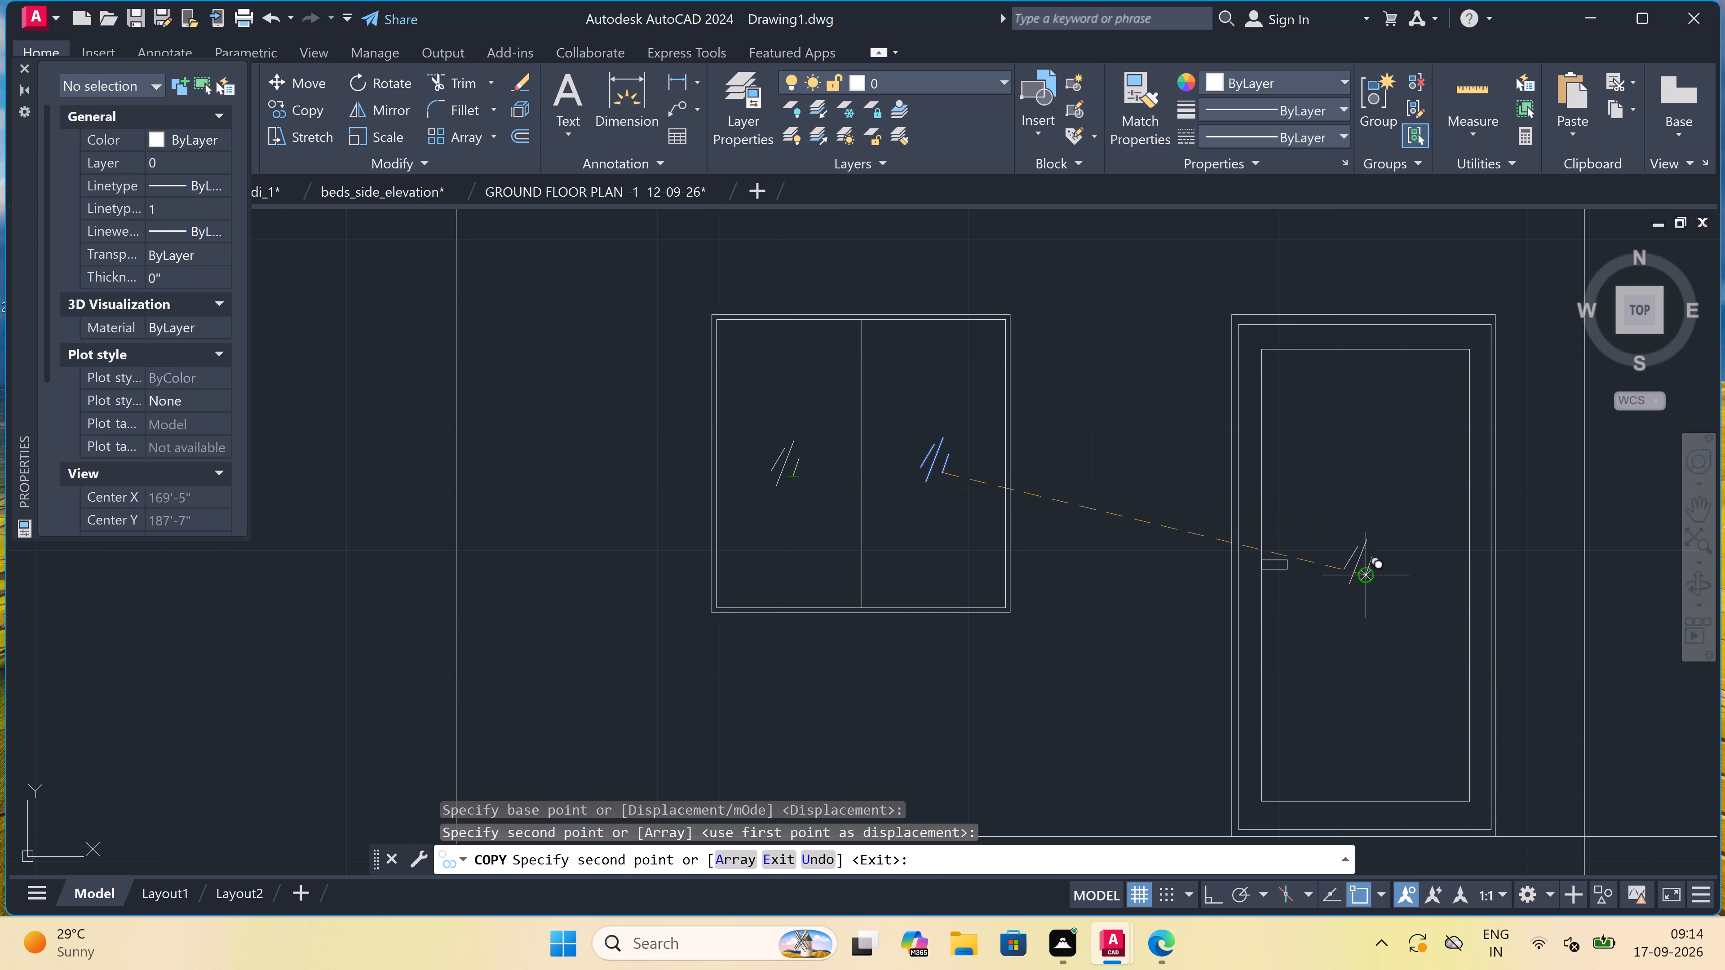
pyautogui.click(1378, 475)
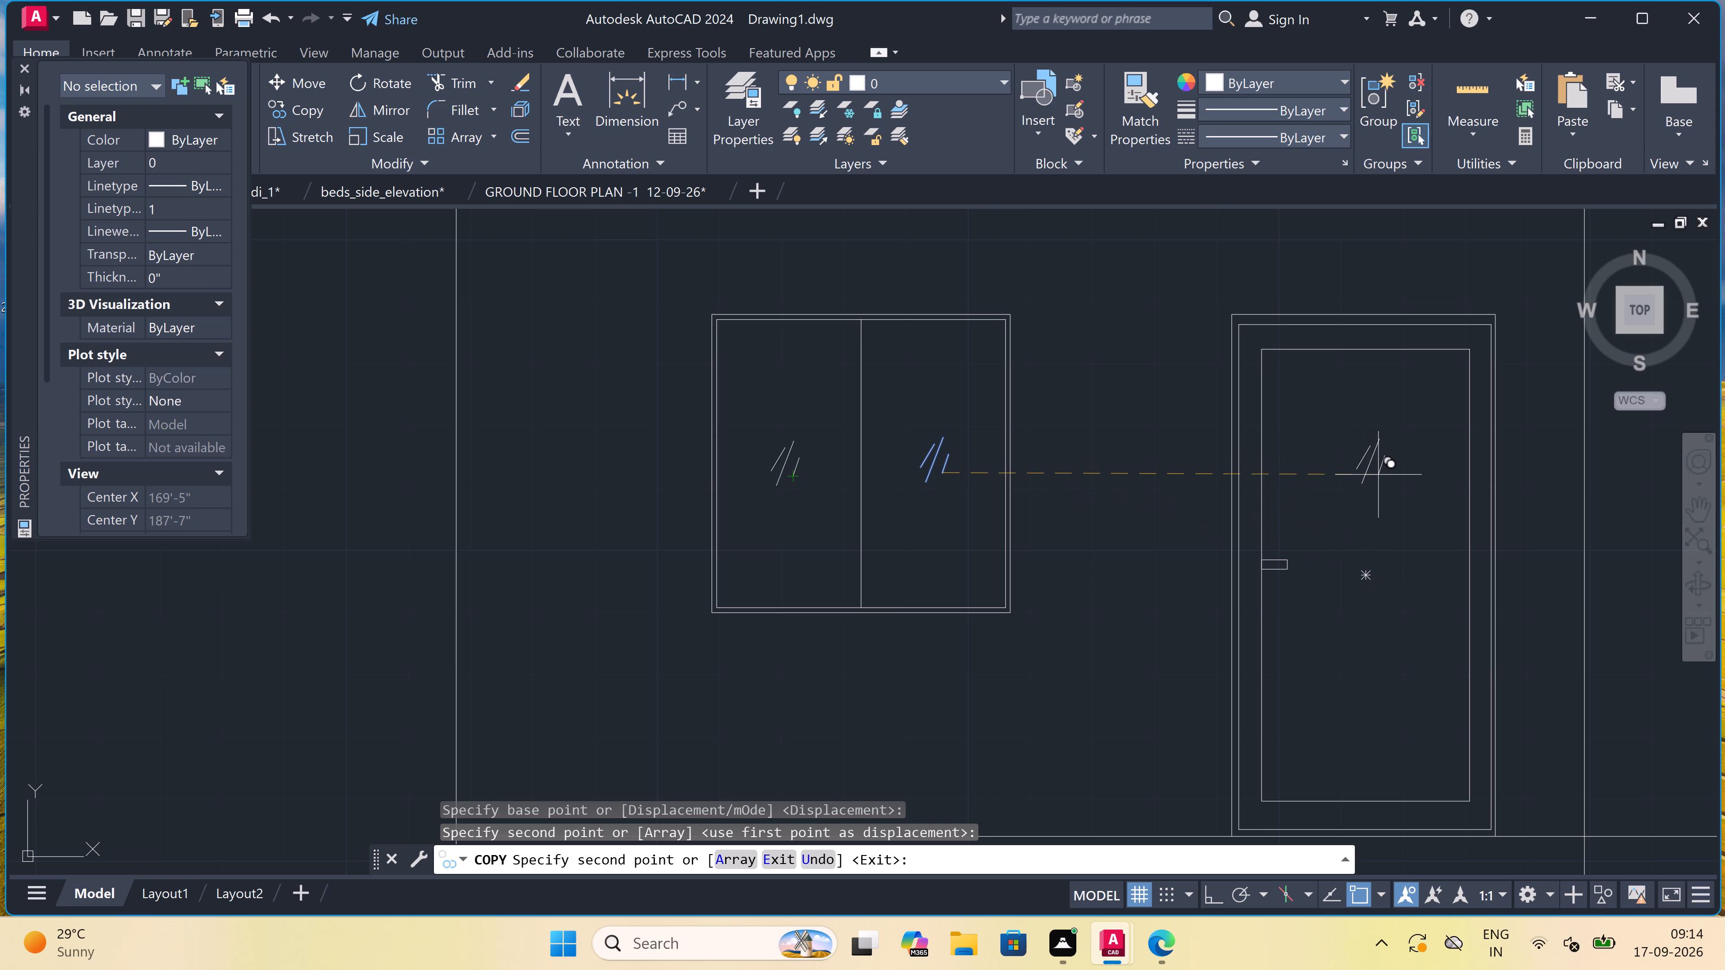
pyautogui.click(1396, 745)
pyautogui.press('Escape')
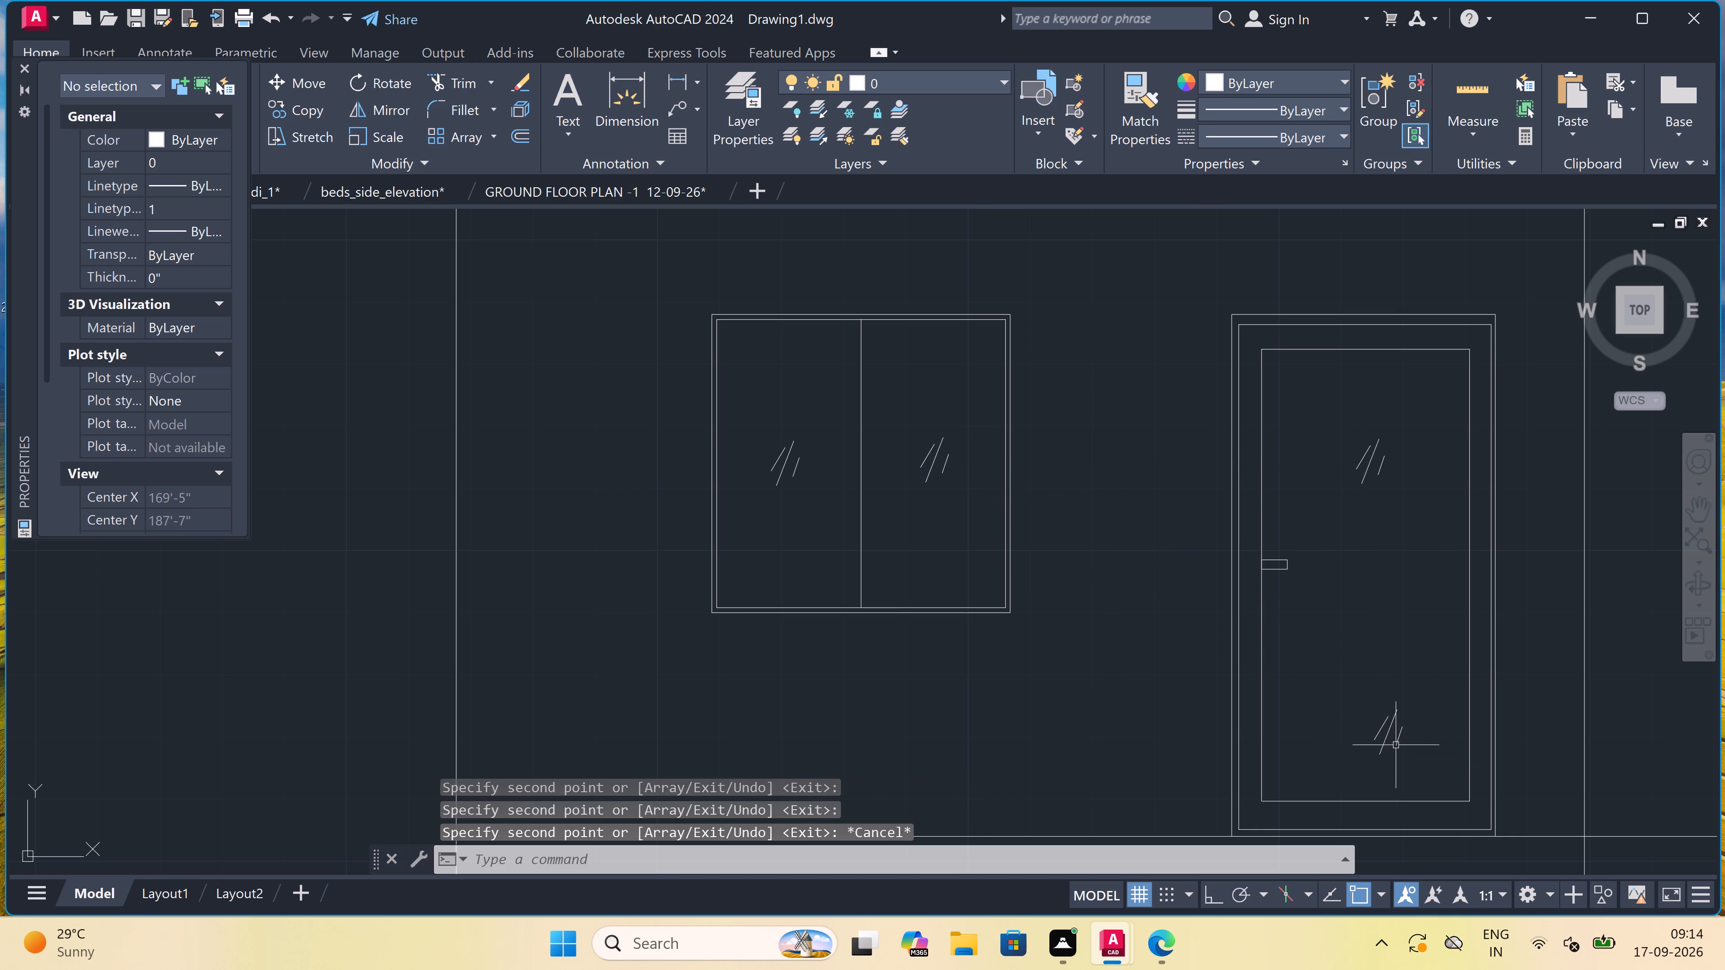
# Copy the three entrance step lines from the plinth beside the door to below it, aligned with the outer door frame's bottom-left corner.
pyautogui.scroll(-3, 1172, 482)
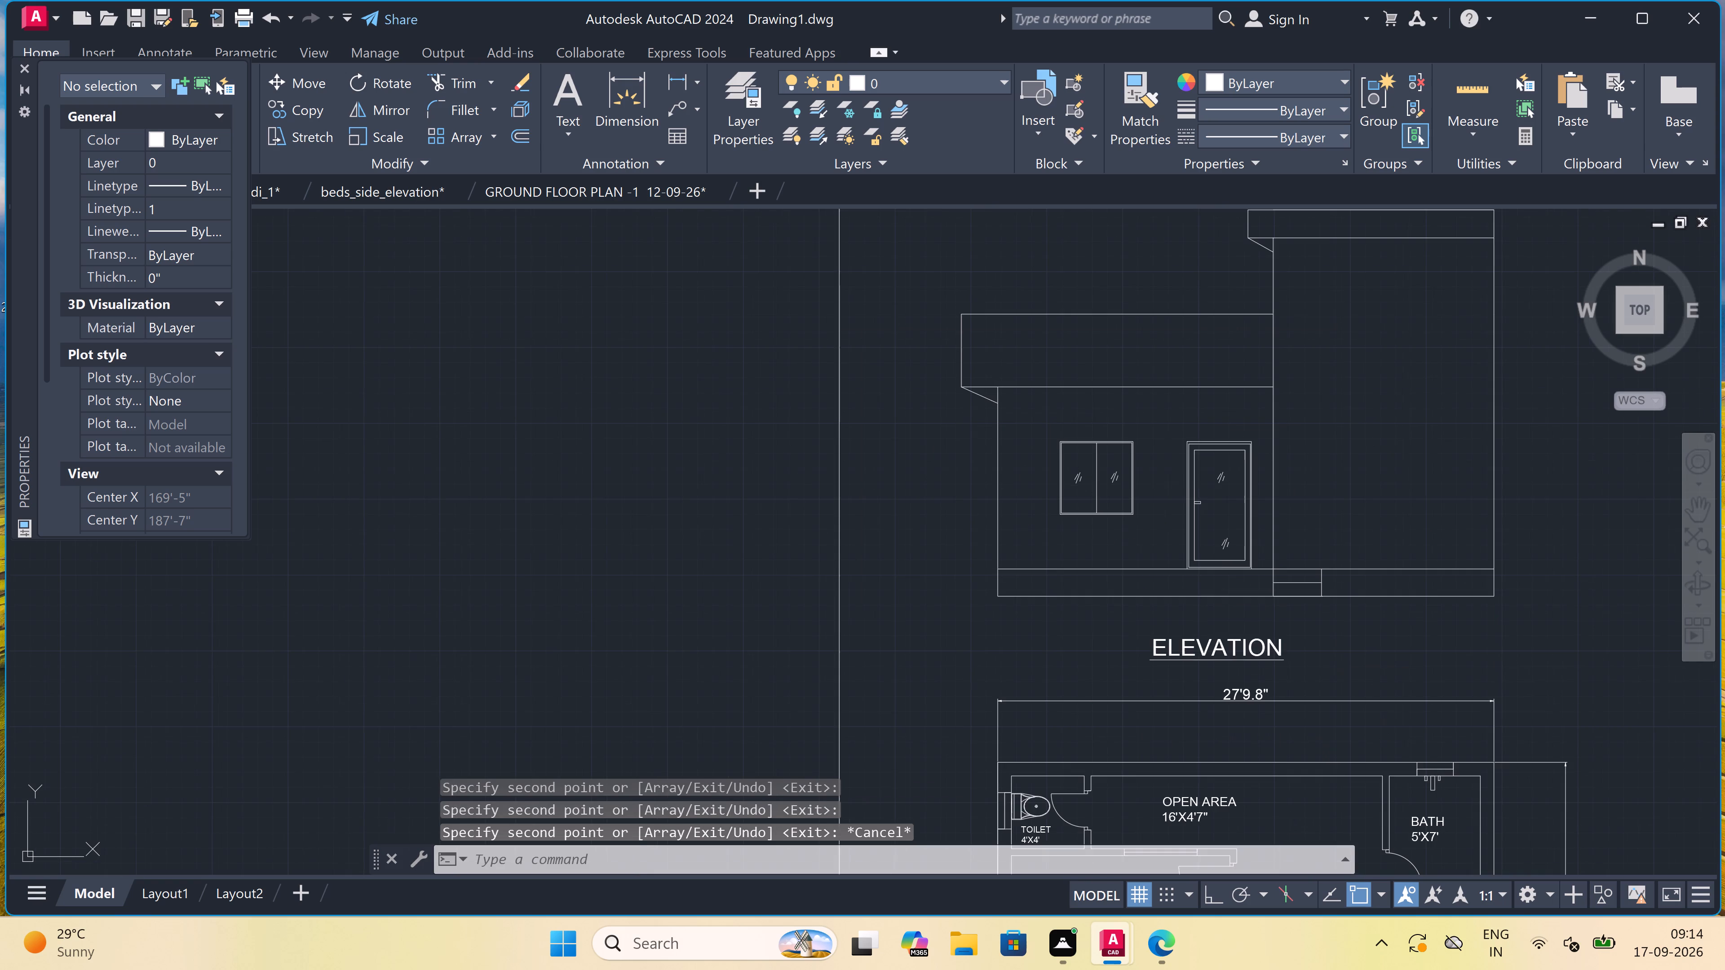
pyautogui.scroll(-2, 1163, 490)
pyautogui.scroll(2, 1252, 465)
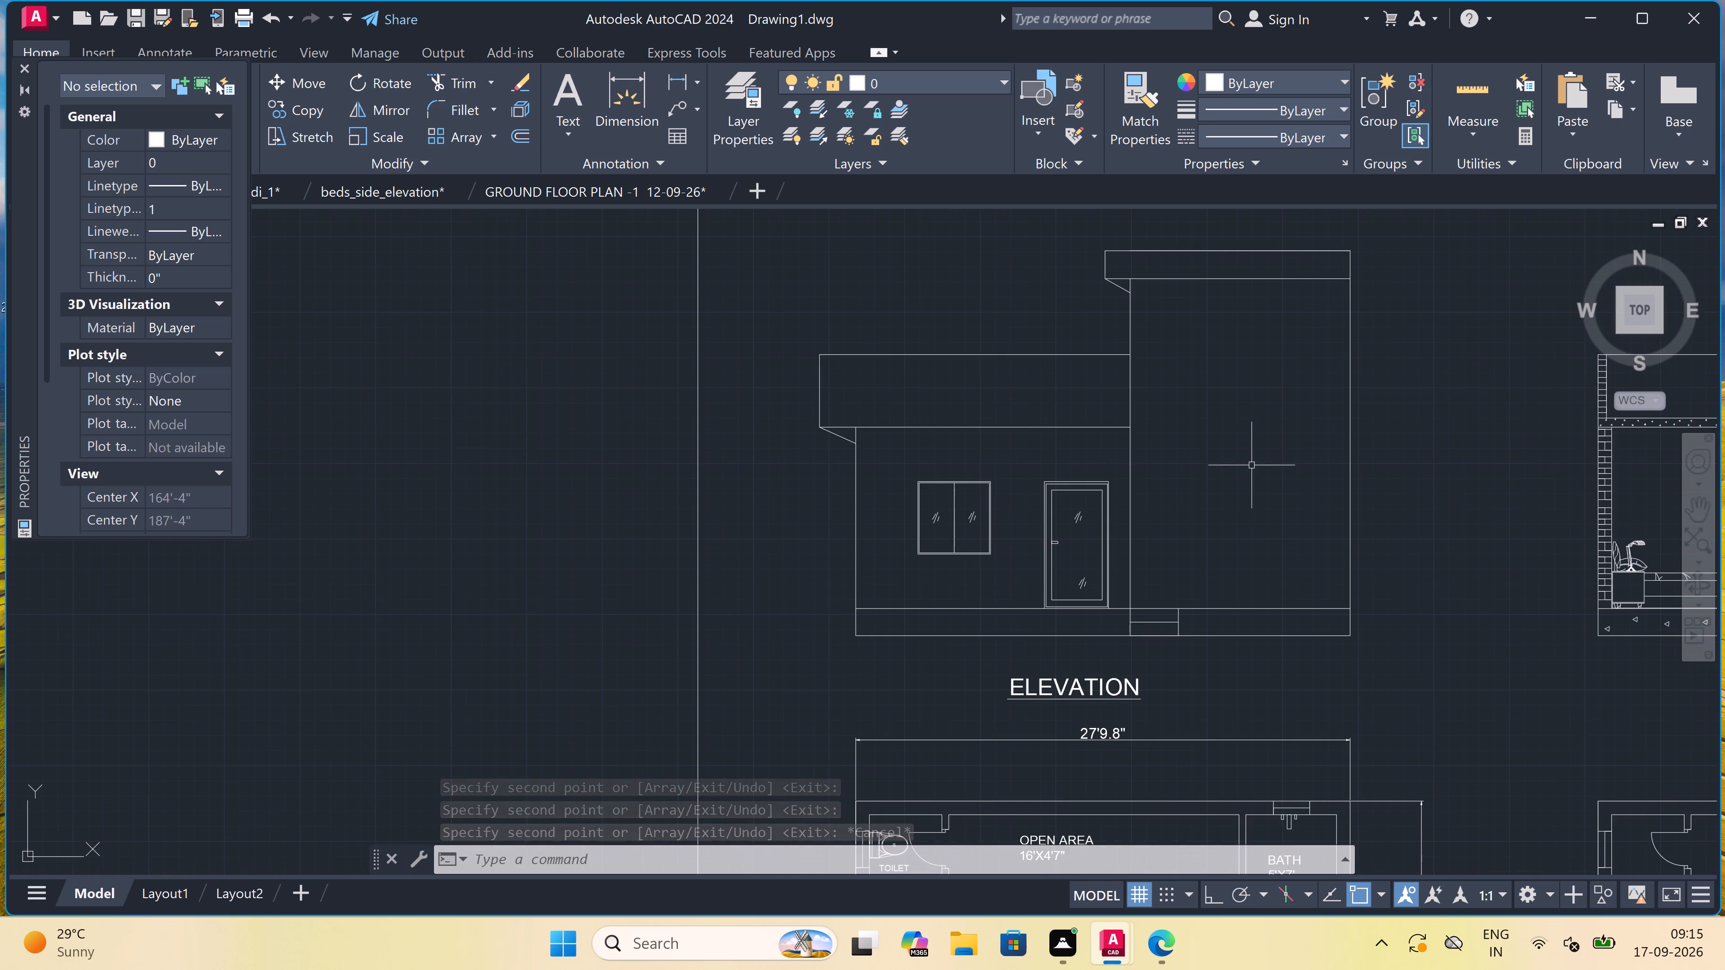
pyautogui.scroll(-1, 1251, 465)
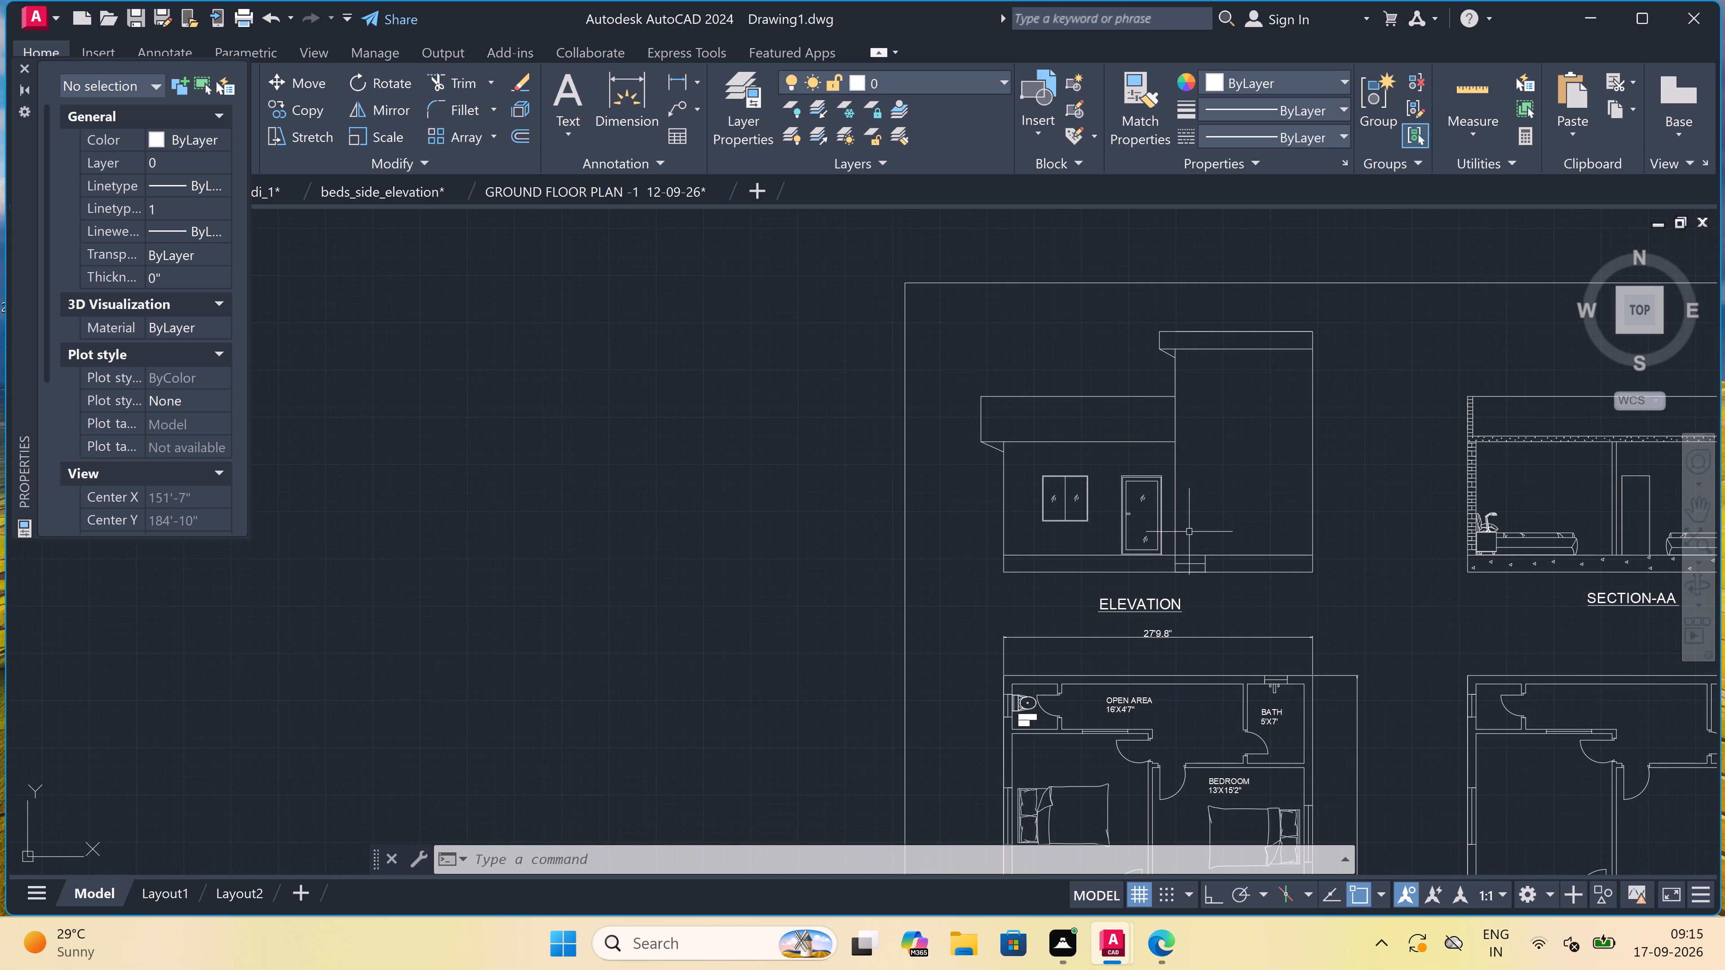
pyautogui.scroll(1, 1105, 565)
pyautogui.scroll(2, 1189, 559)
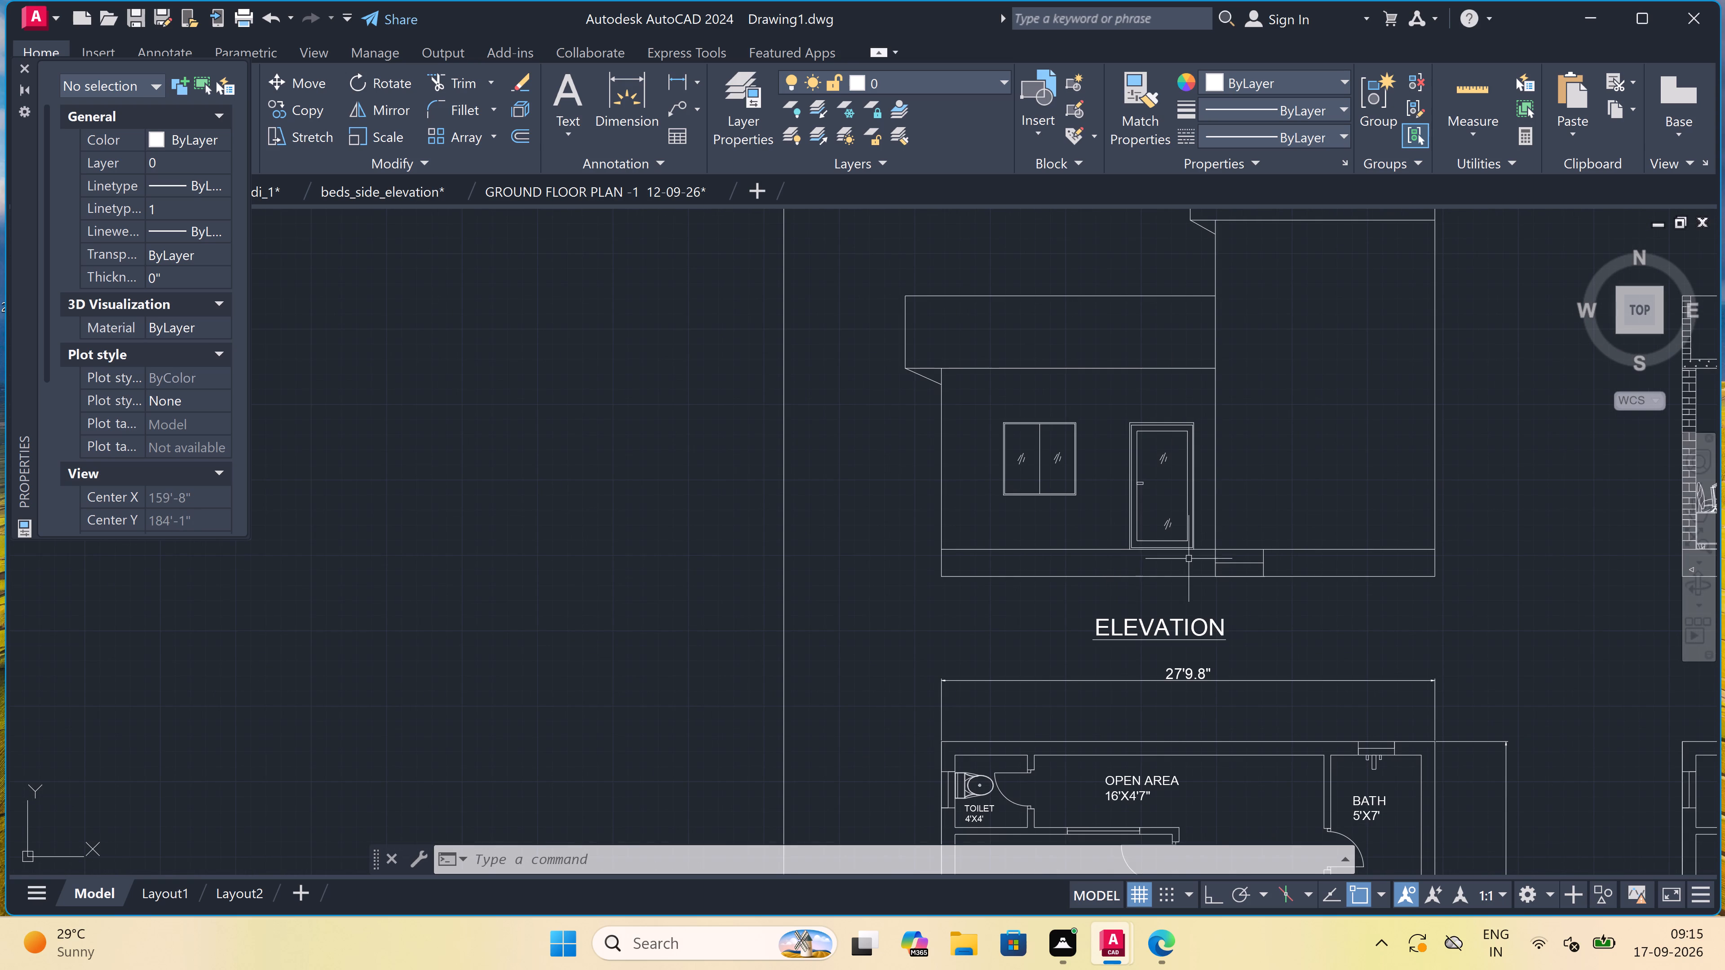
pyautogui.scroll(2, 1189, 559)
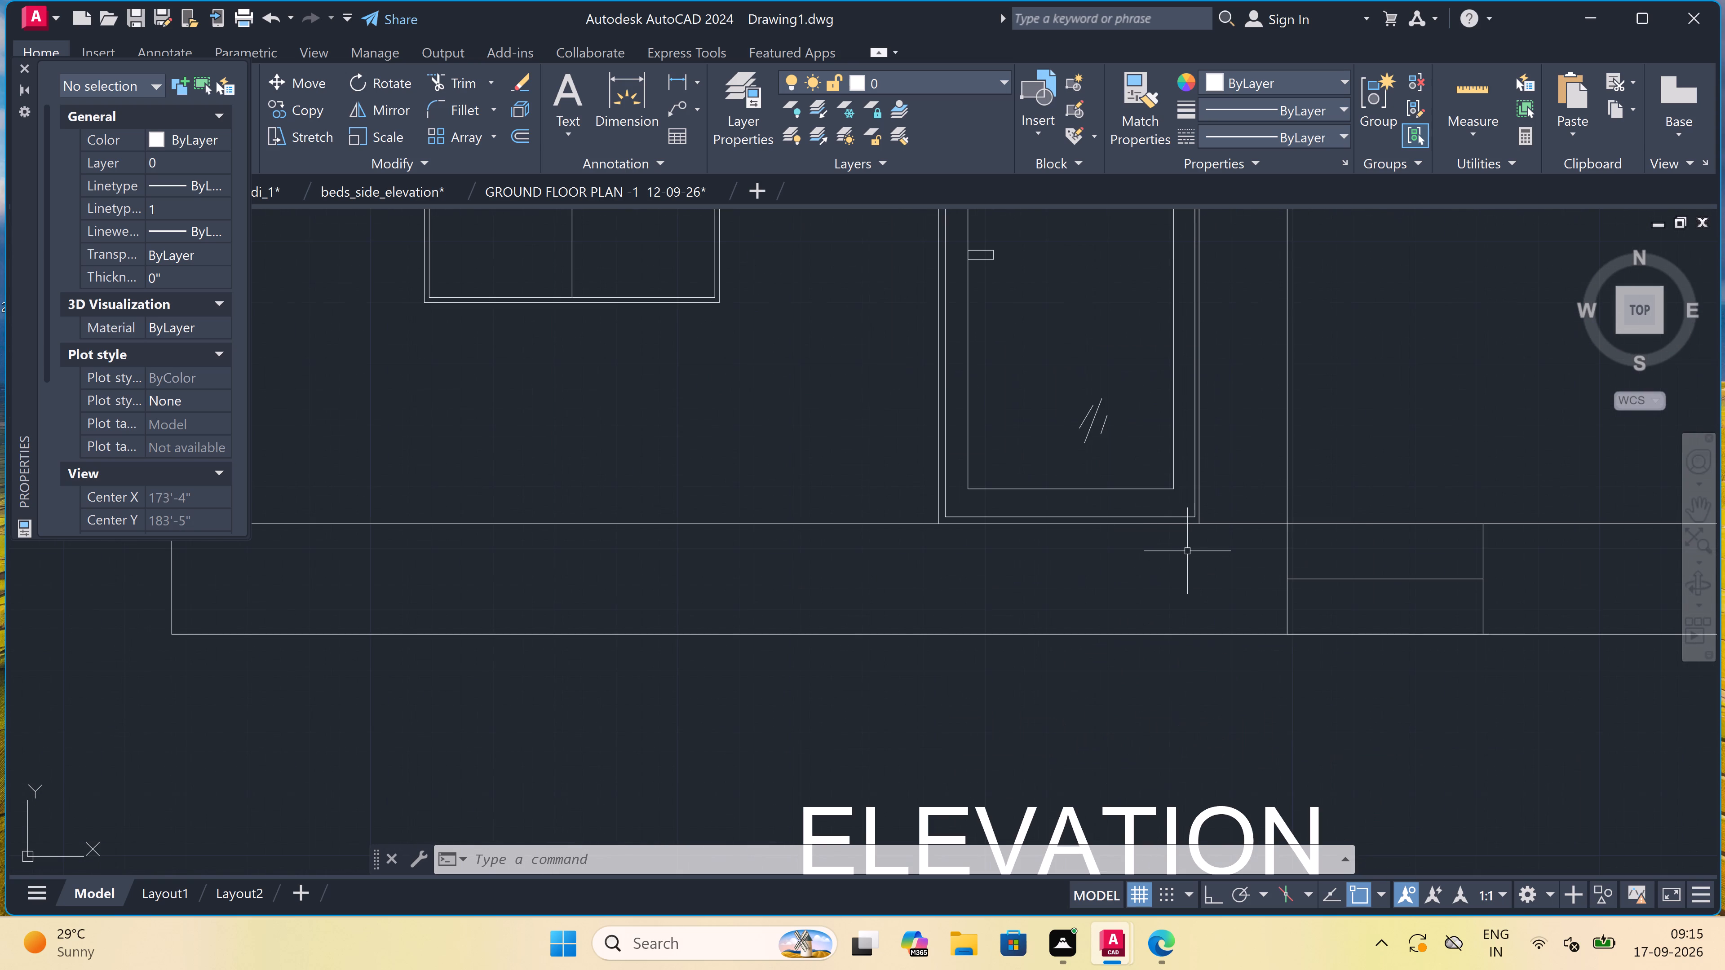
pyautogui.moveTo(1553, 560); pyautogui.dragTo(1549, 560)
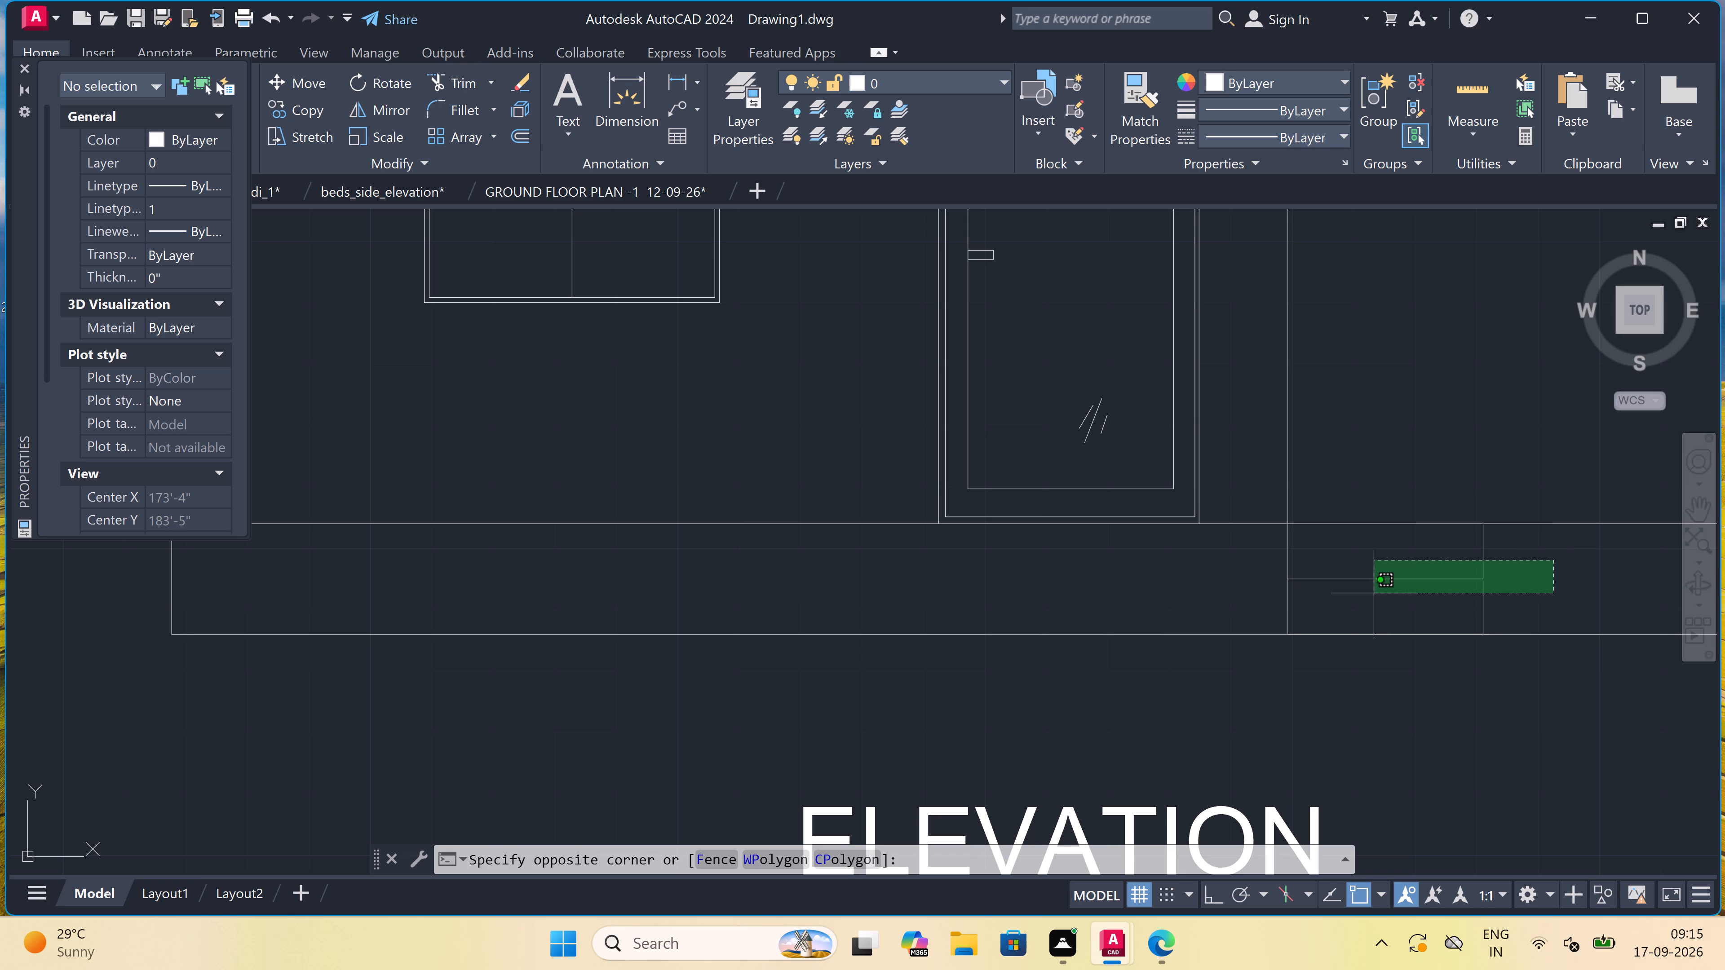
pyautogui.click(1268, 604)
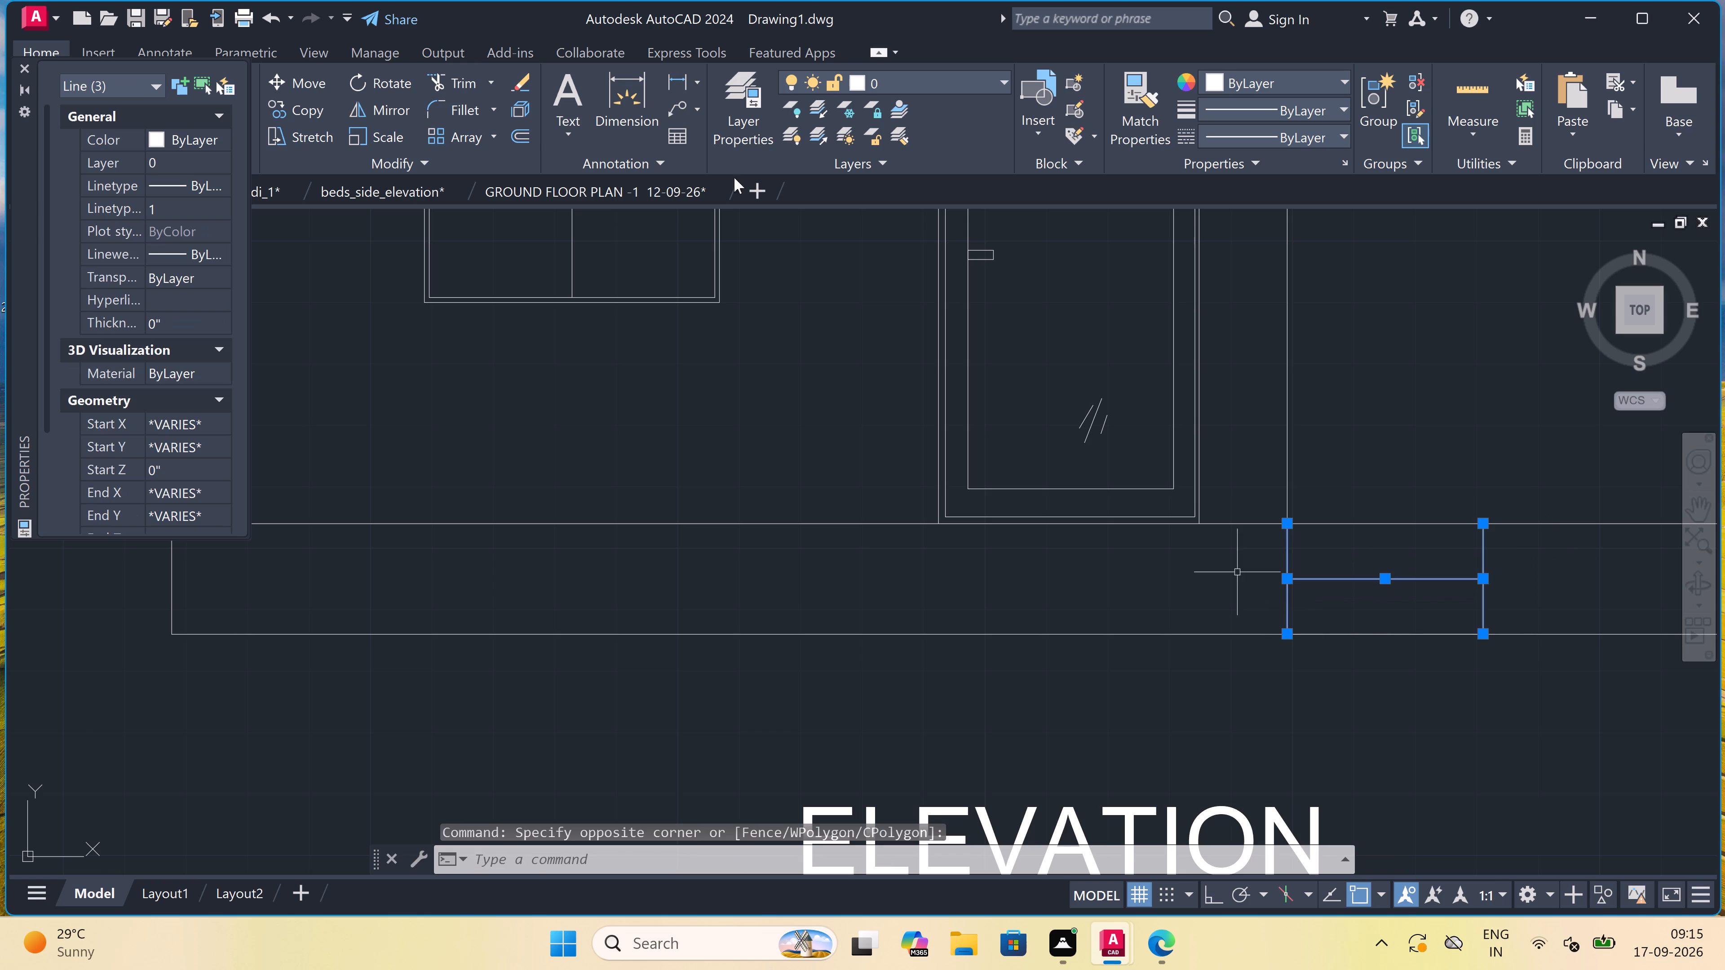
pyautogui.click(296, 99)
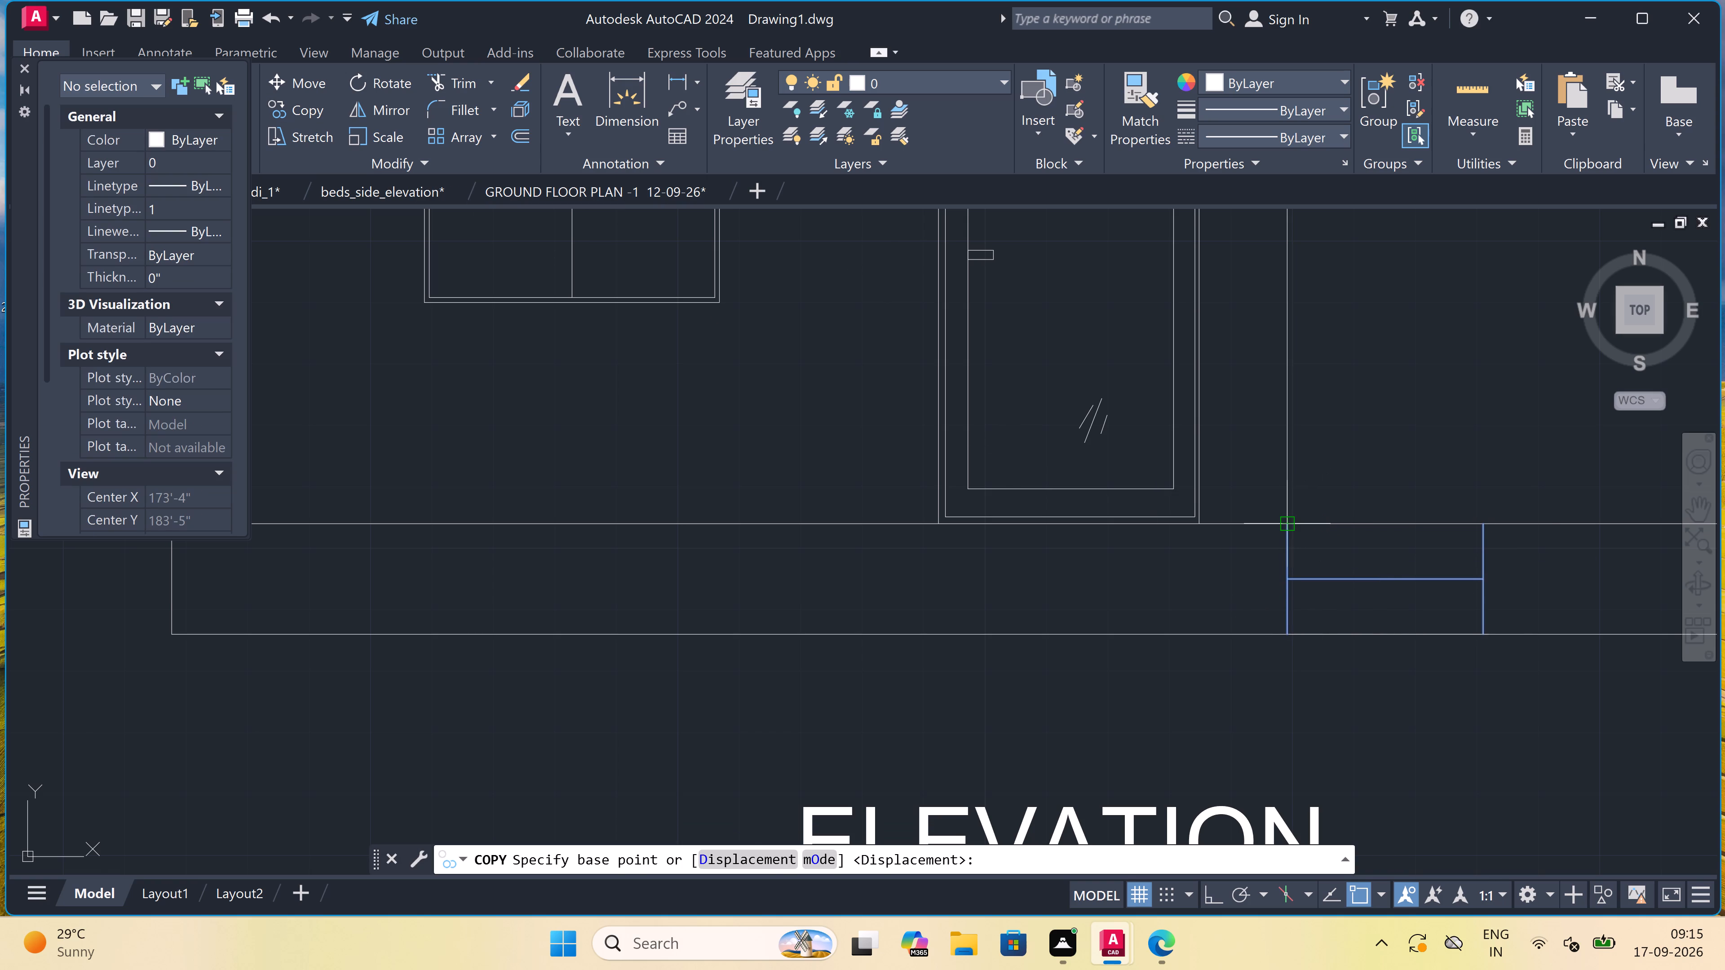
pyautogui.moveTo(1284, 522); pyautogui.dragTo(1279, 522)
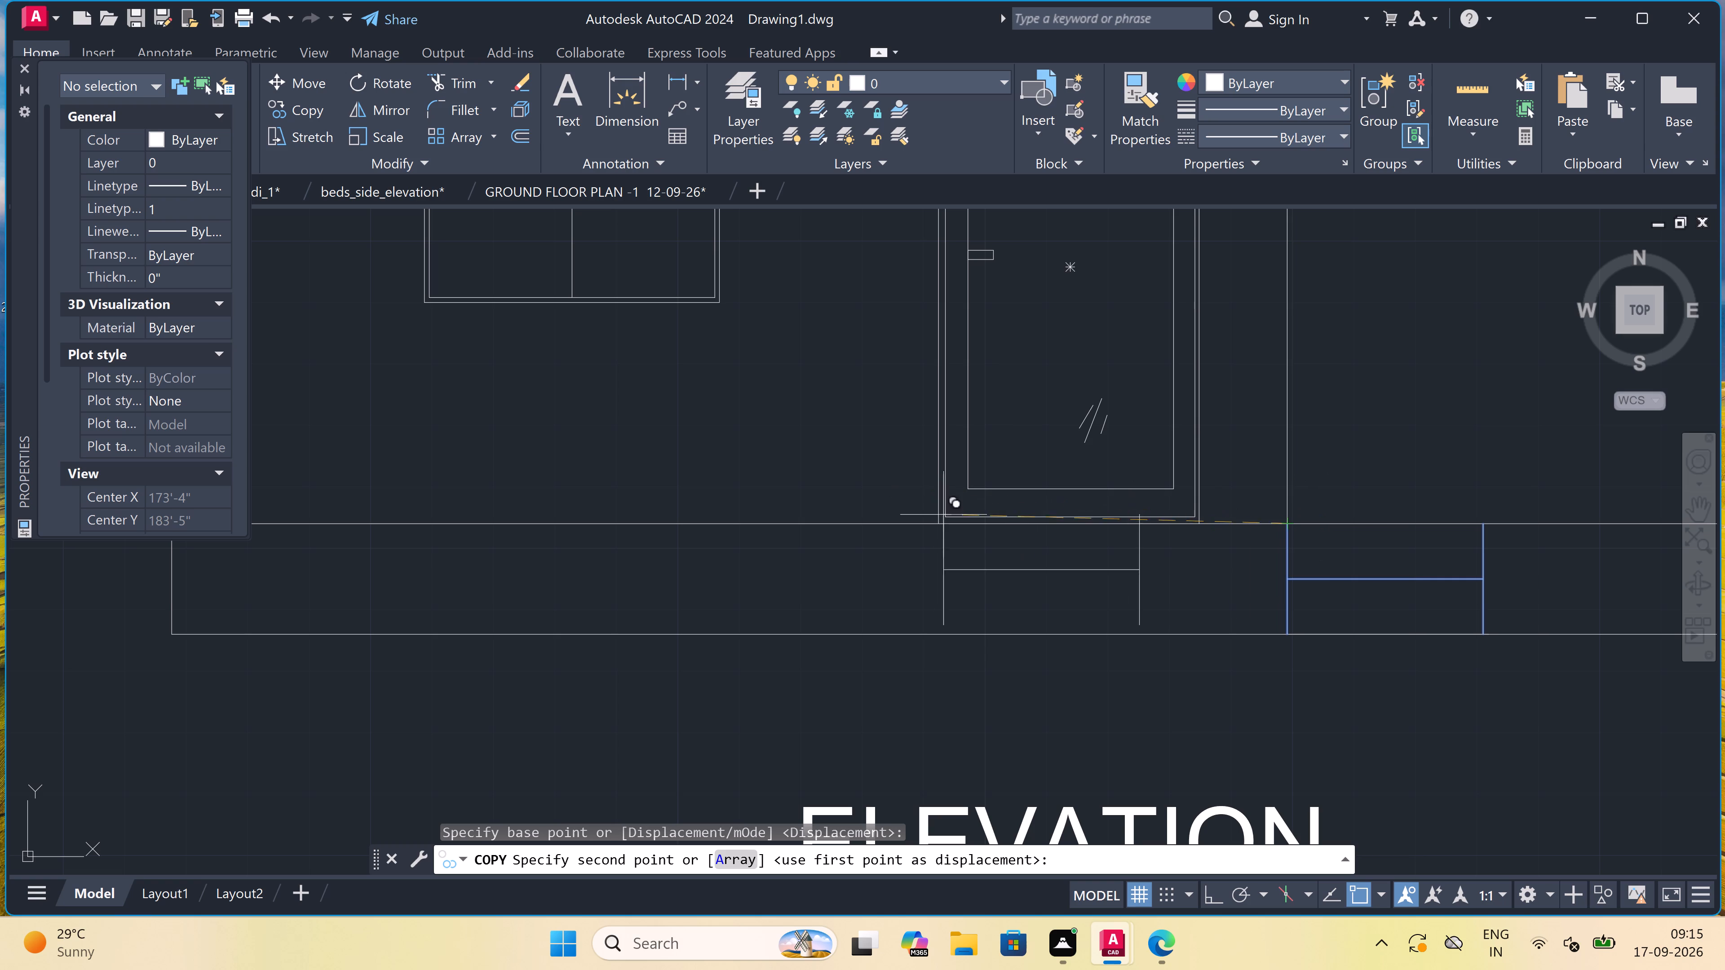
pyautogui.click(934, 527)
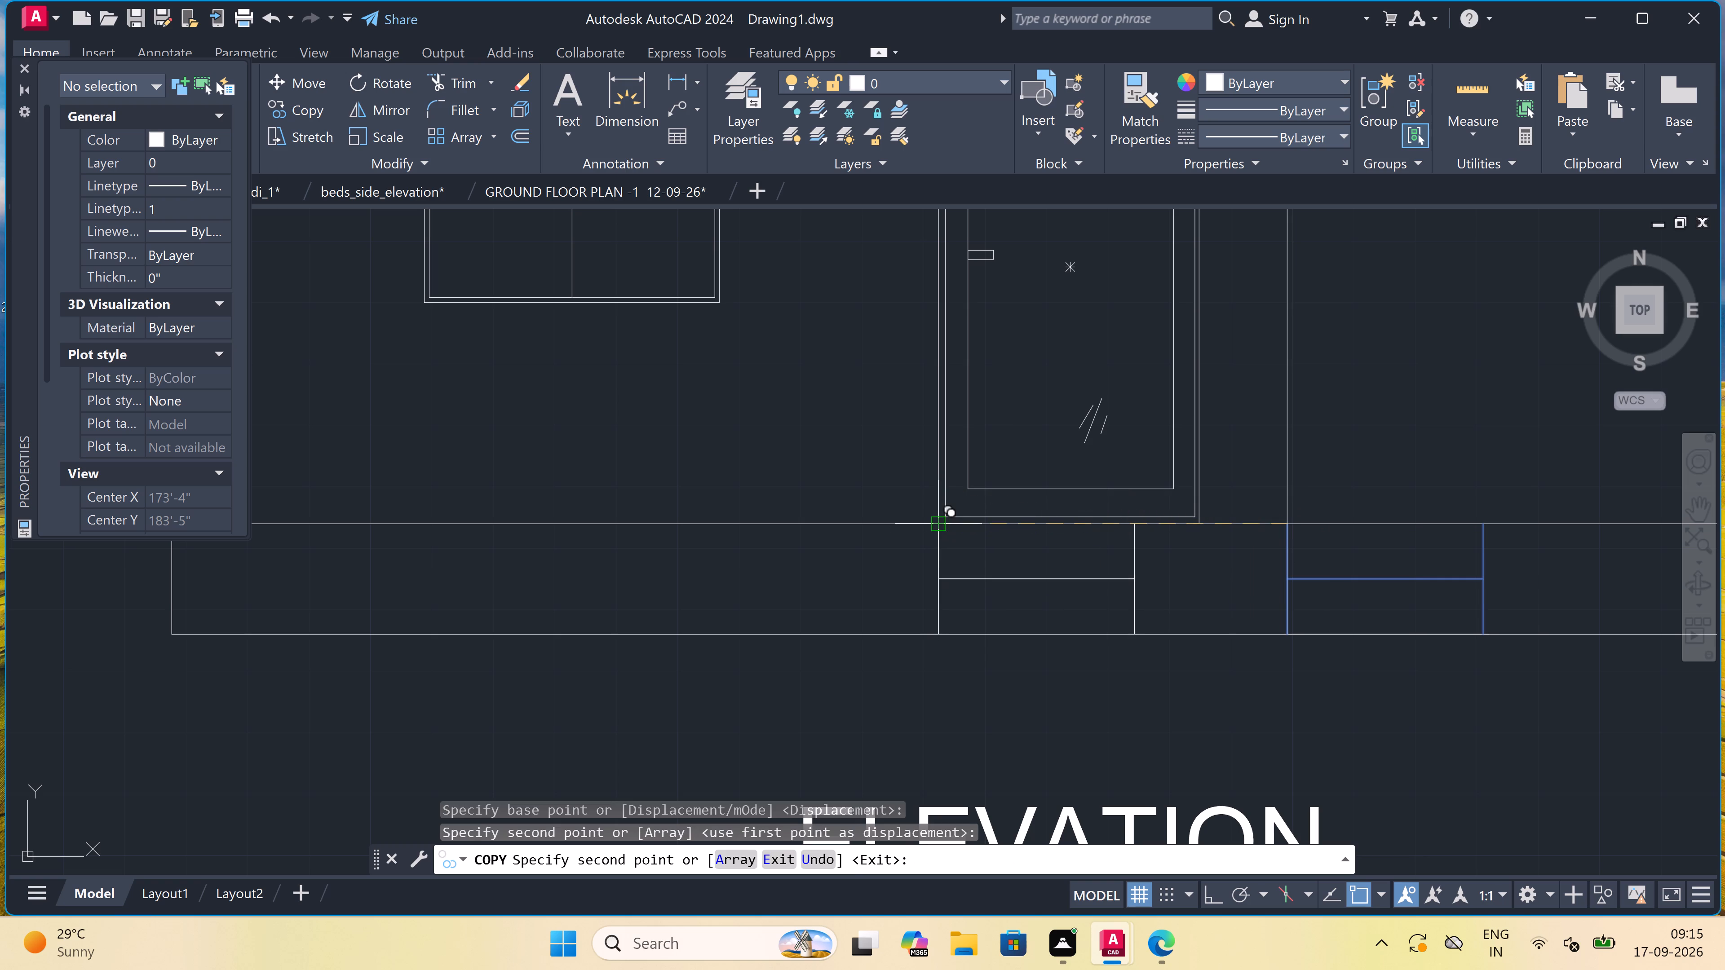
# Trim away both parts of the copied entrance step's right vertical line in the plinth below the door.
pyautogui.press('Escape')
pyautogui.press('t')
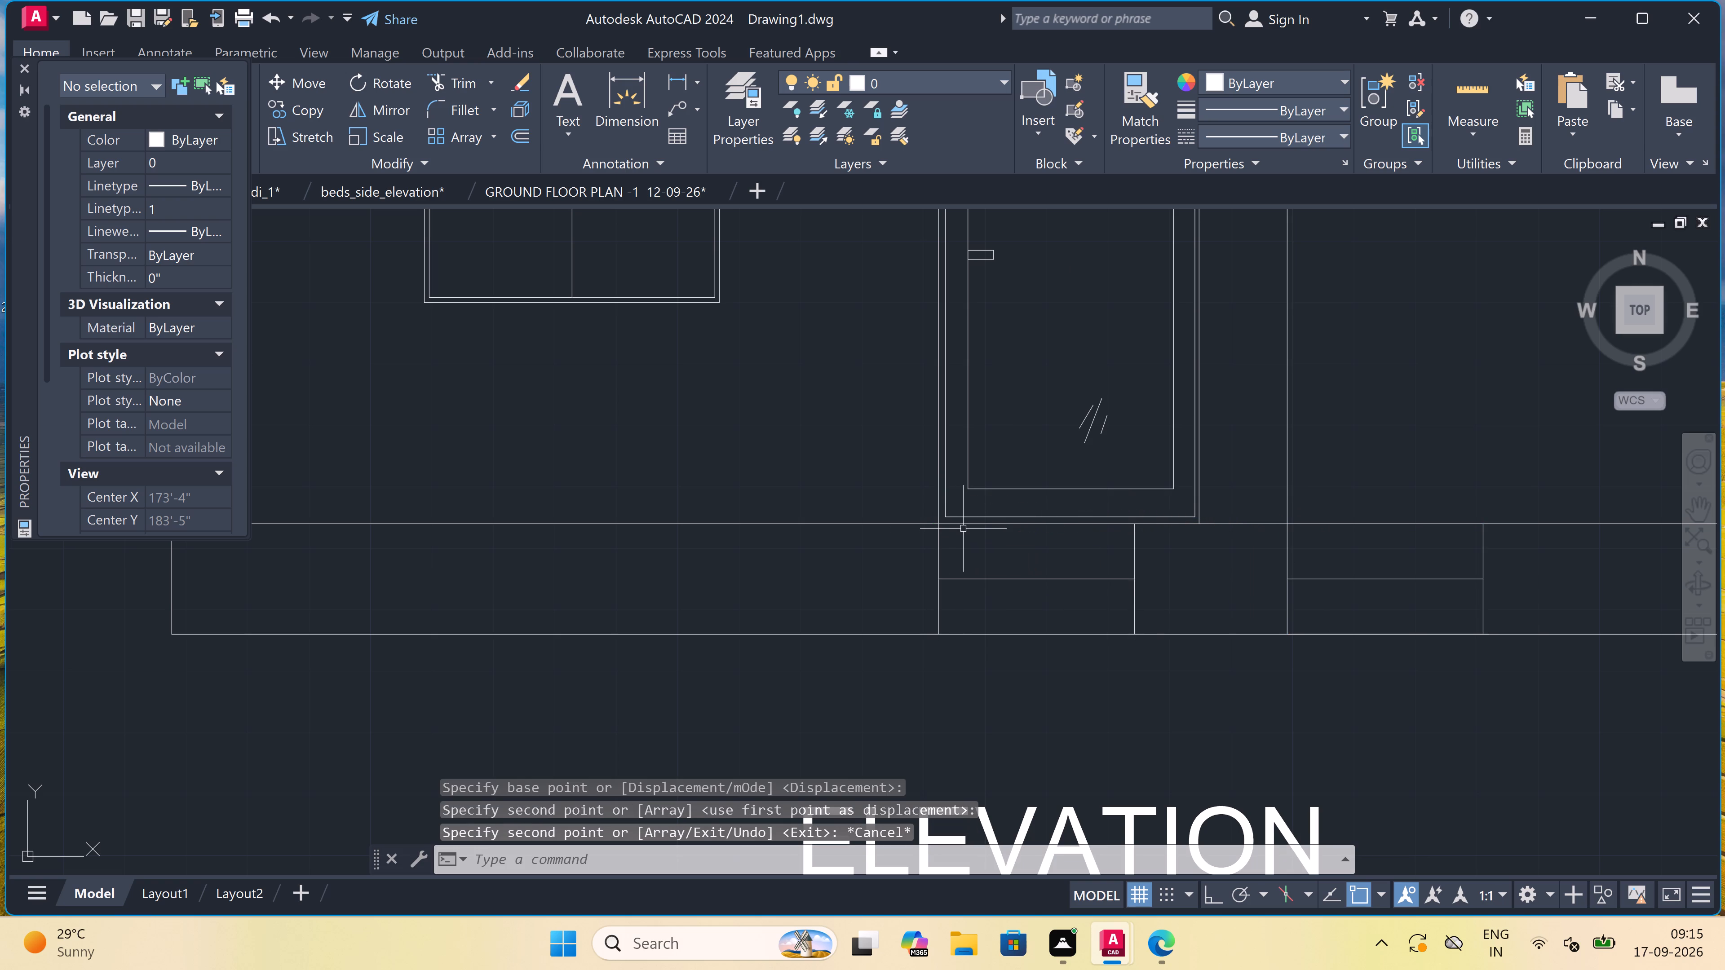
pyautogui.press('r')
pyautogui.press('space')
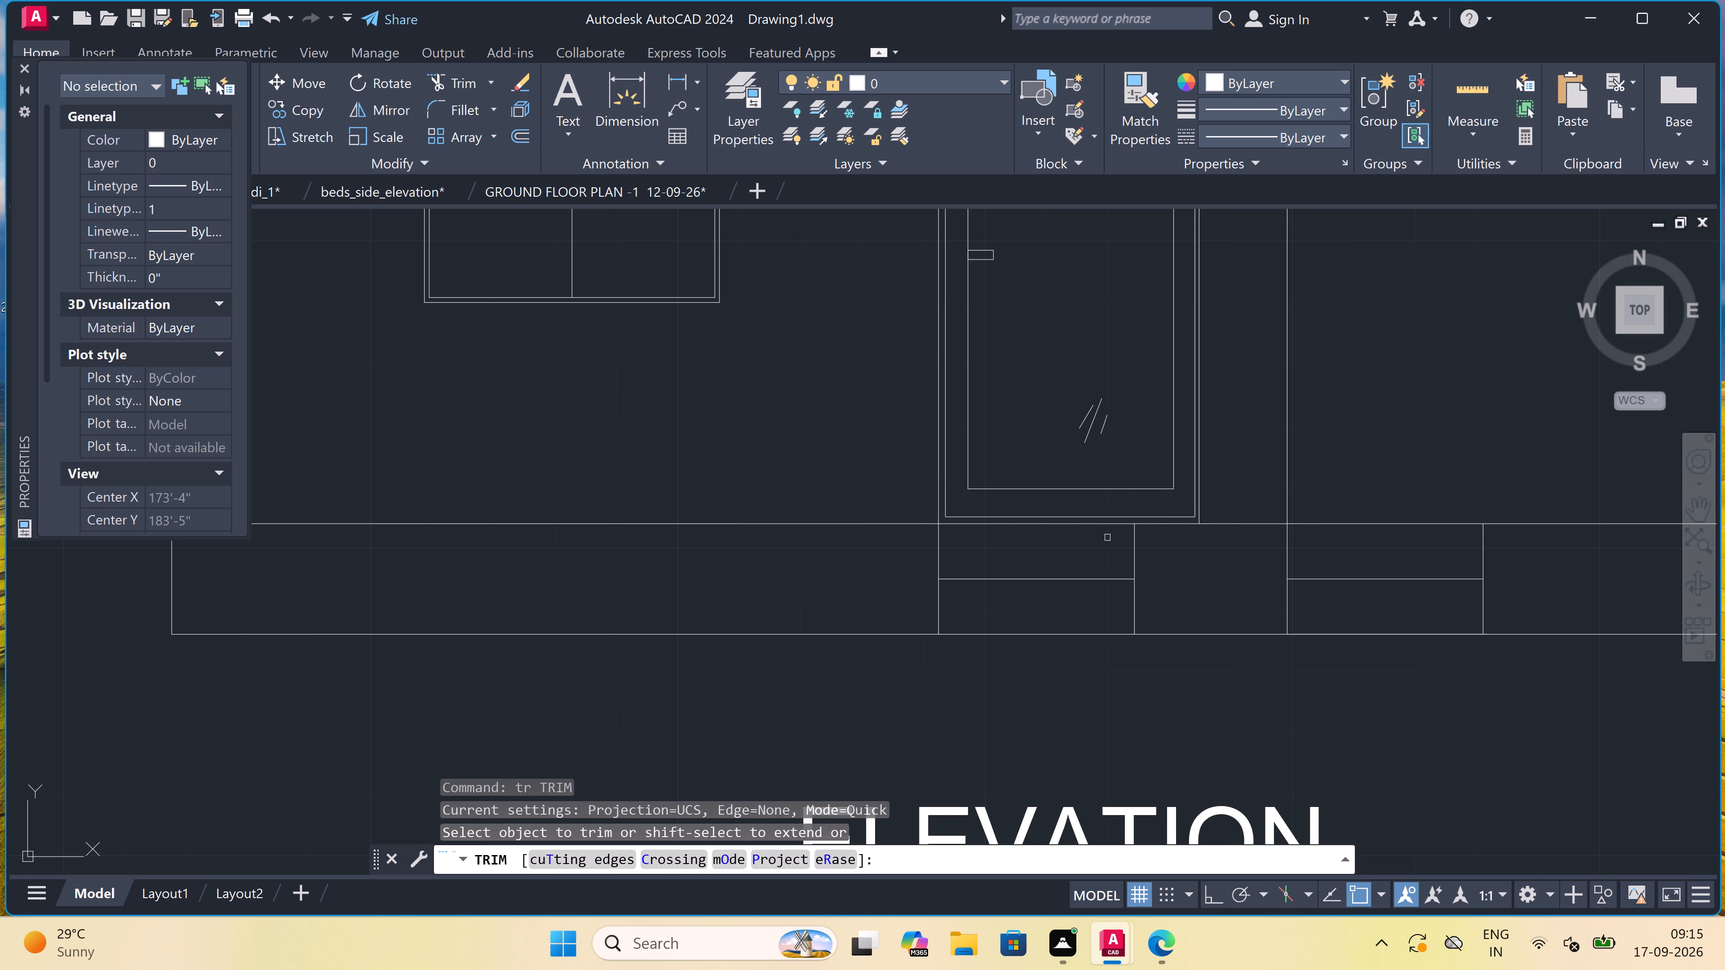
pyautogui.doubleClick(1113, 541)
pyautogui.moveTo(1169, 542); pyautogui.dragTo(1172, 546)
pyautogui.click(1106, 596)
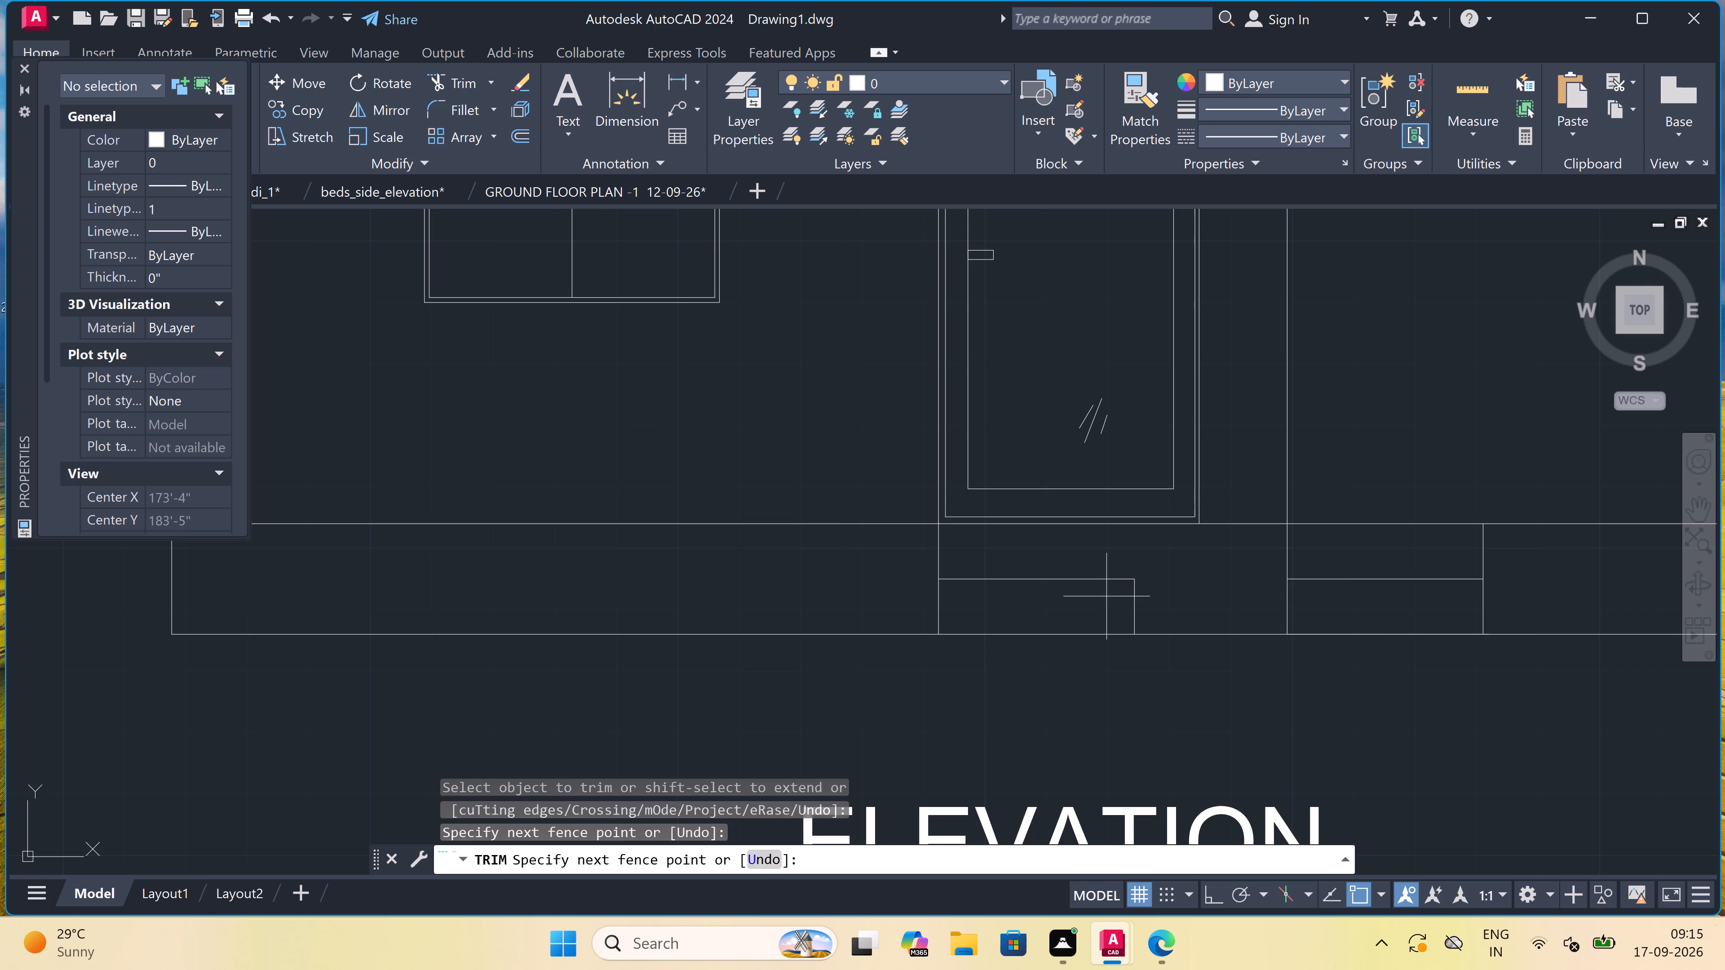
pyautogui.click(1181, 584)
pyautogui.click(1118, 597)
pyautogui.press('Escape')
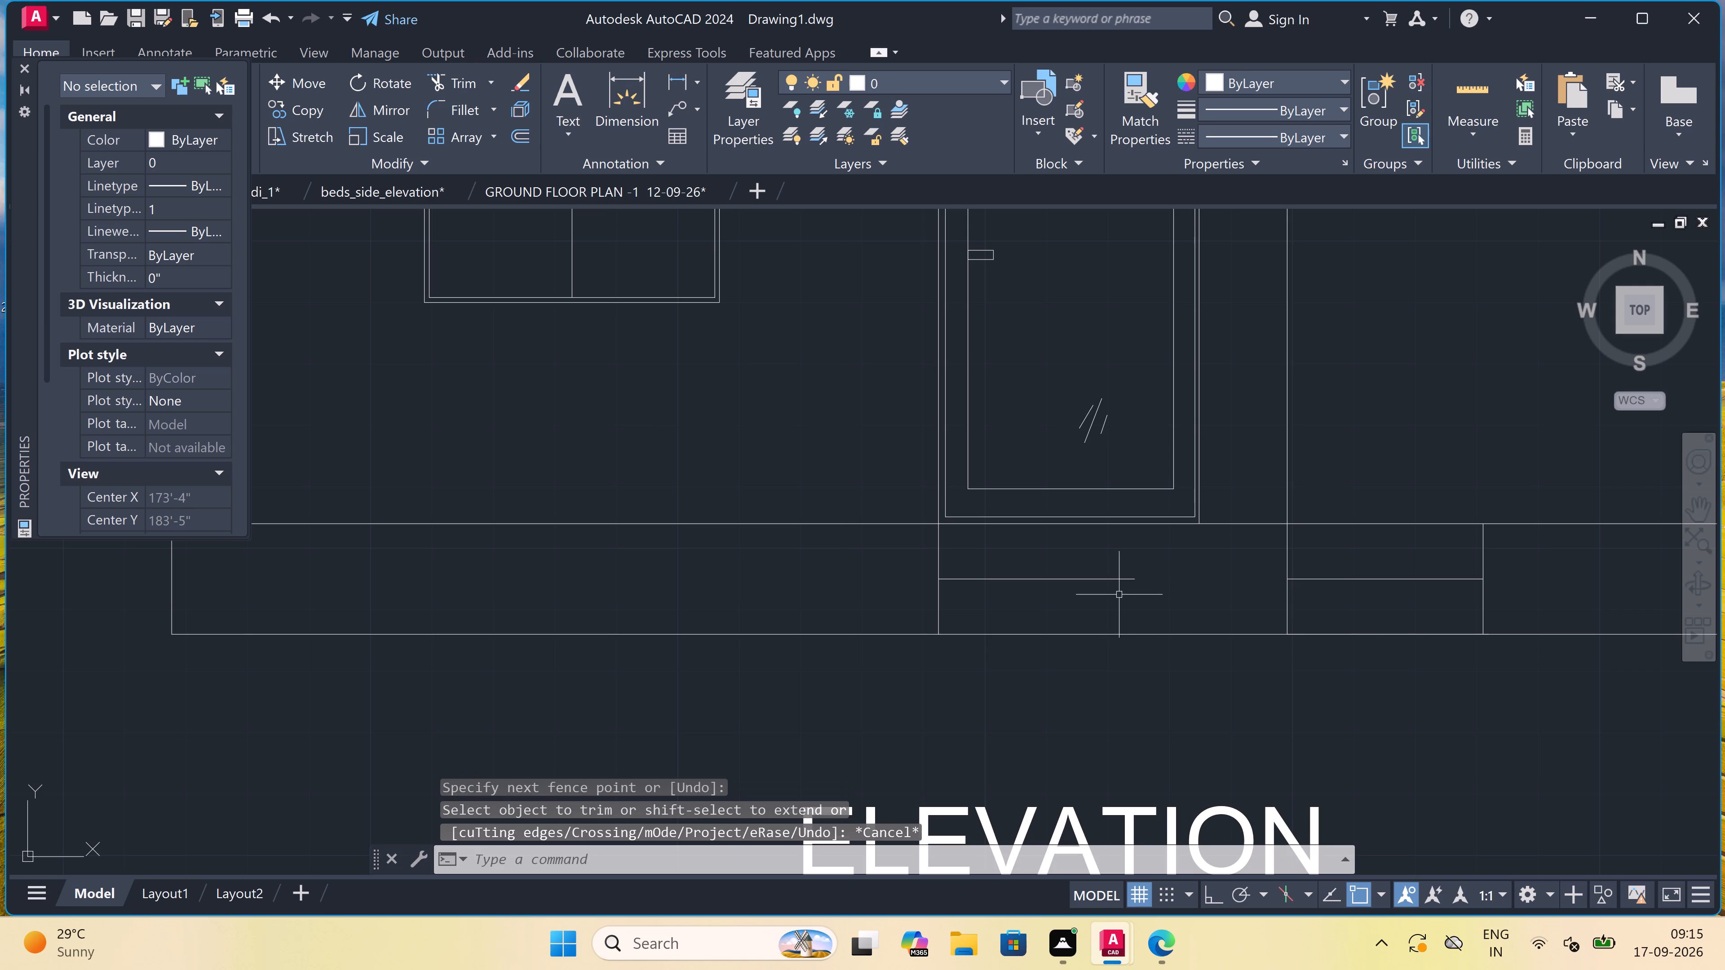
# Draw a vertical line from the outer door frame's bottom-right corner down to the plinth's bottom edge.
pyautogui.press('l')
pyautogui.press('space')
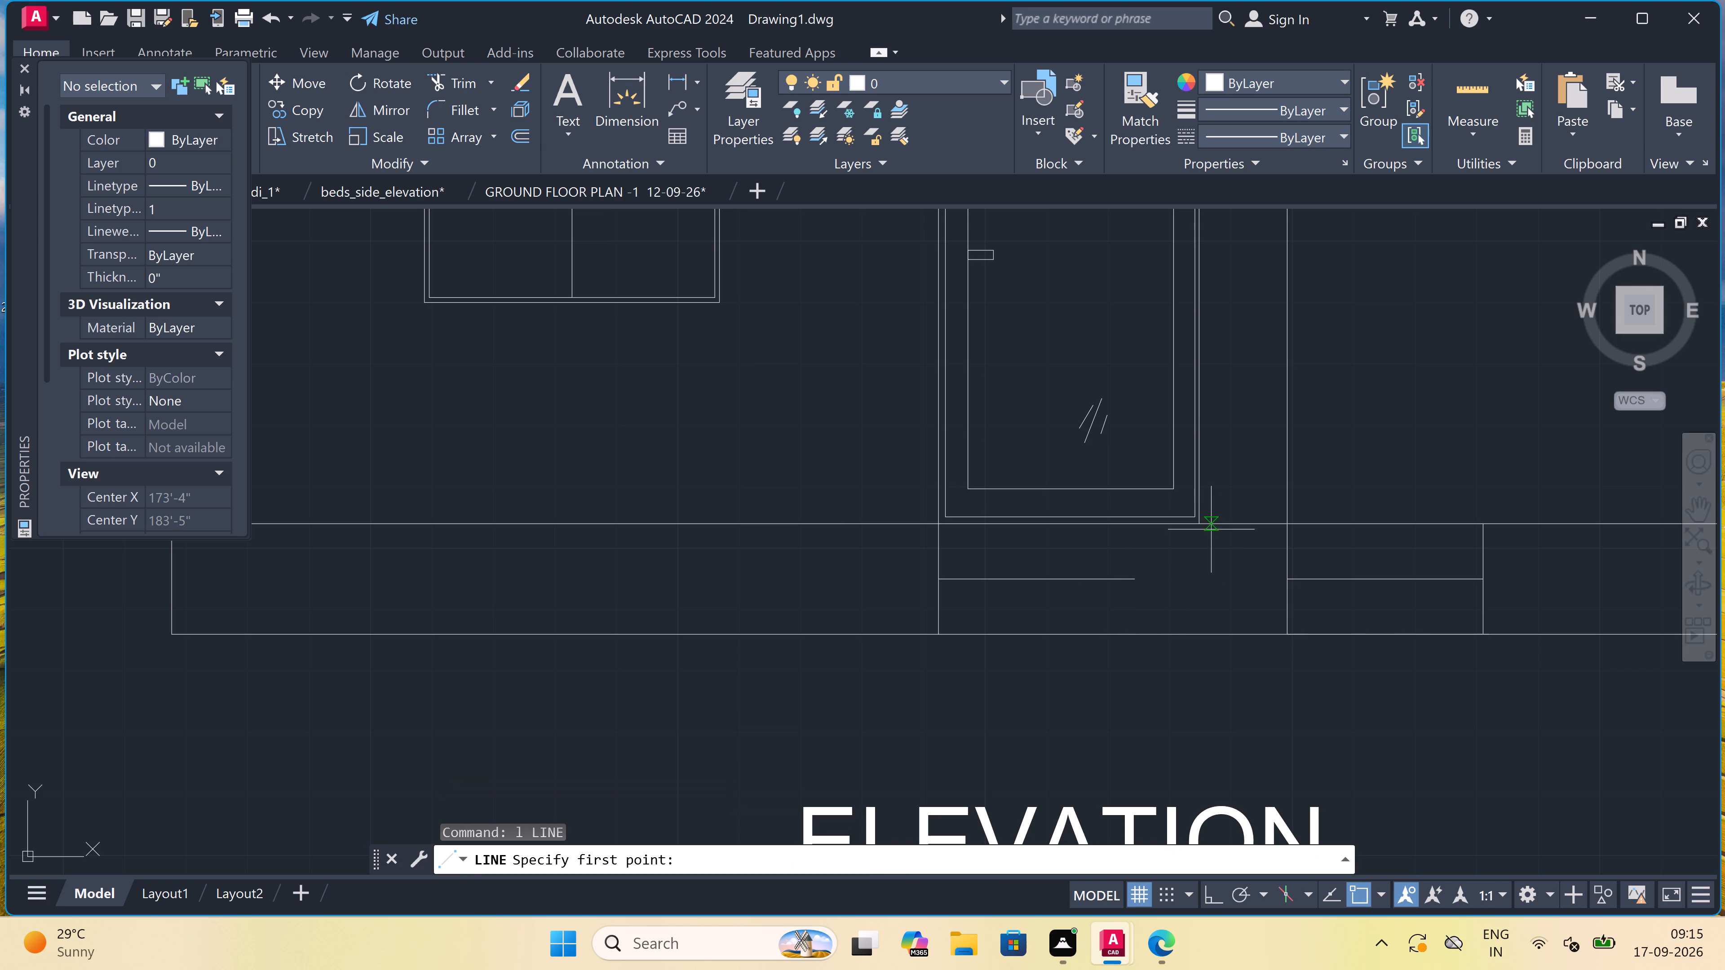
pyautogui.moveTo(1204, 523); pyautogui.dragTo(1204, 531)
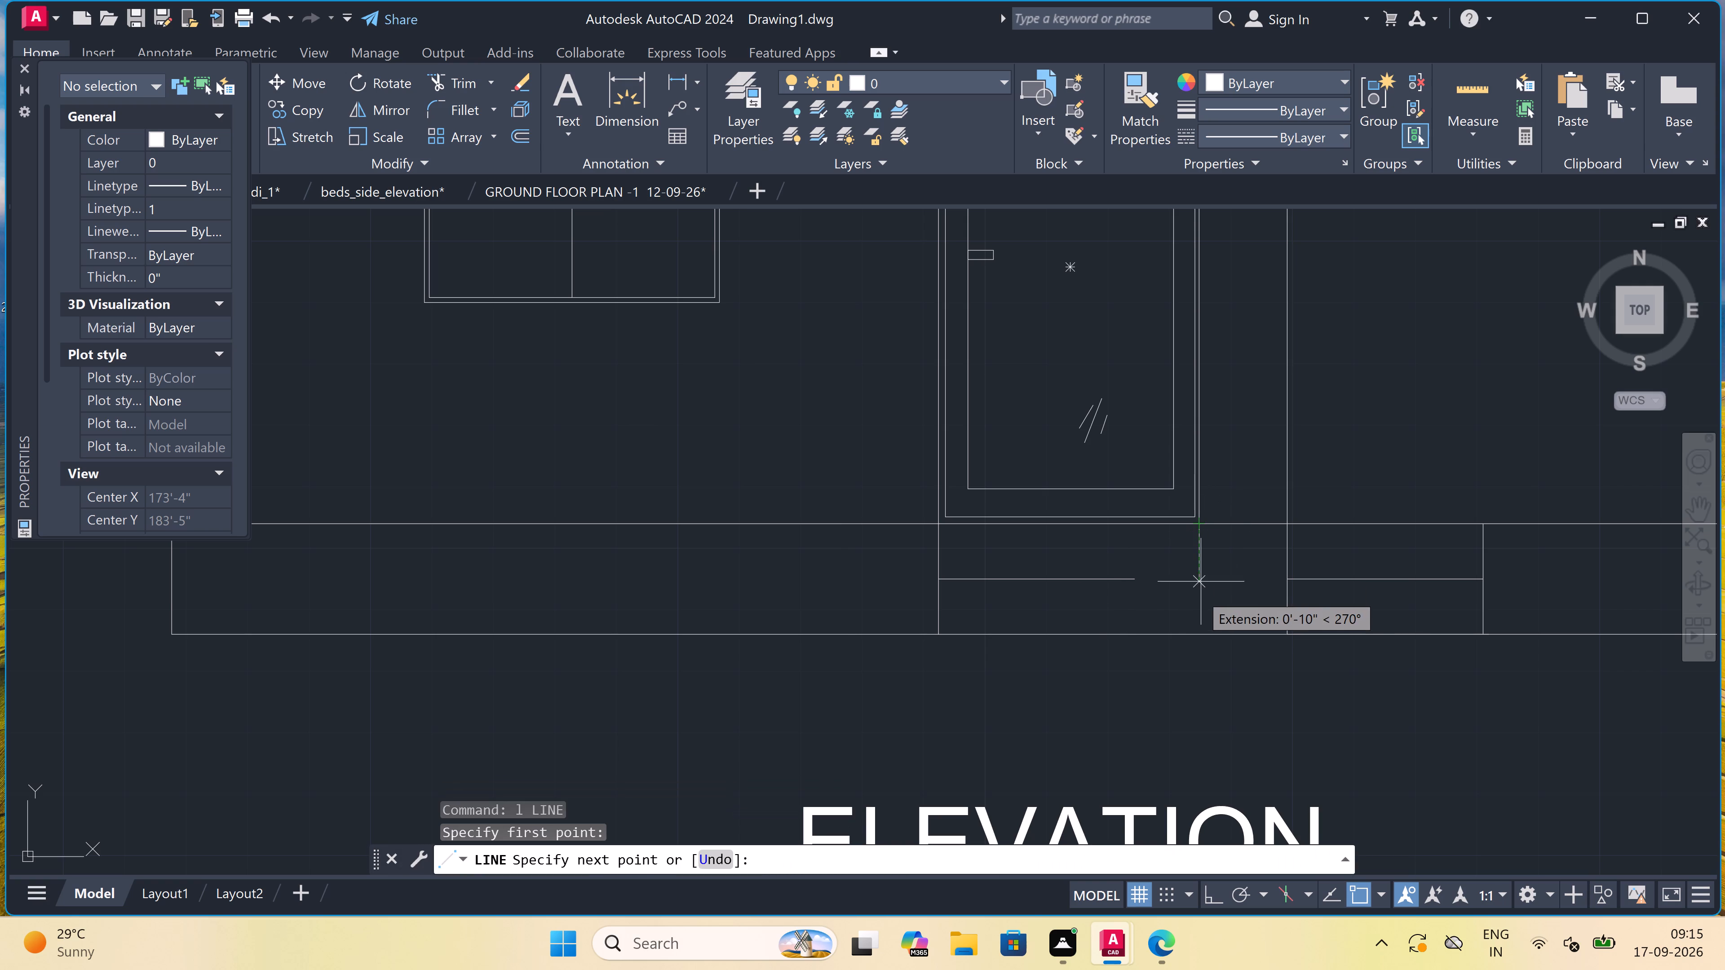
pyautogui.click(1197, 629)
pyautogui.press('Escape')
# Extend the horizontal step line below the door to the new vertical line under the frame's right side.
pyautogui.press('e')
pyautogui.press('x')
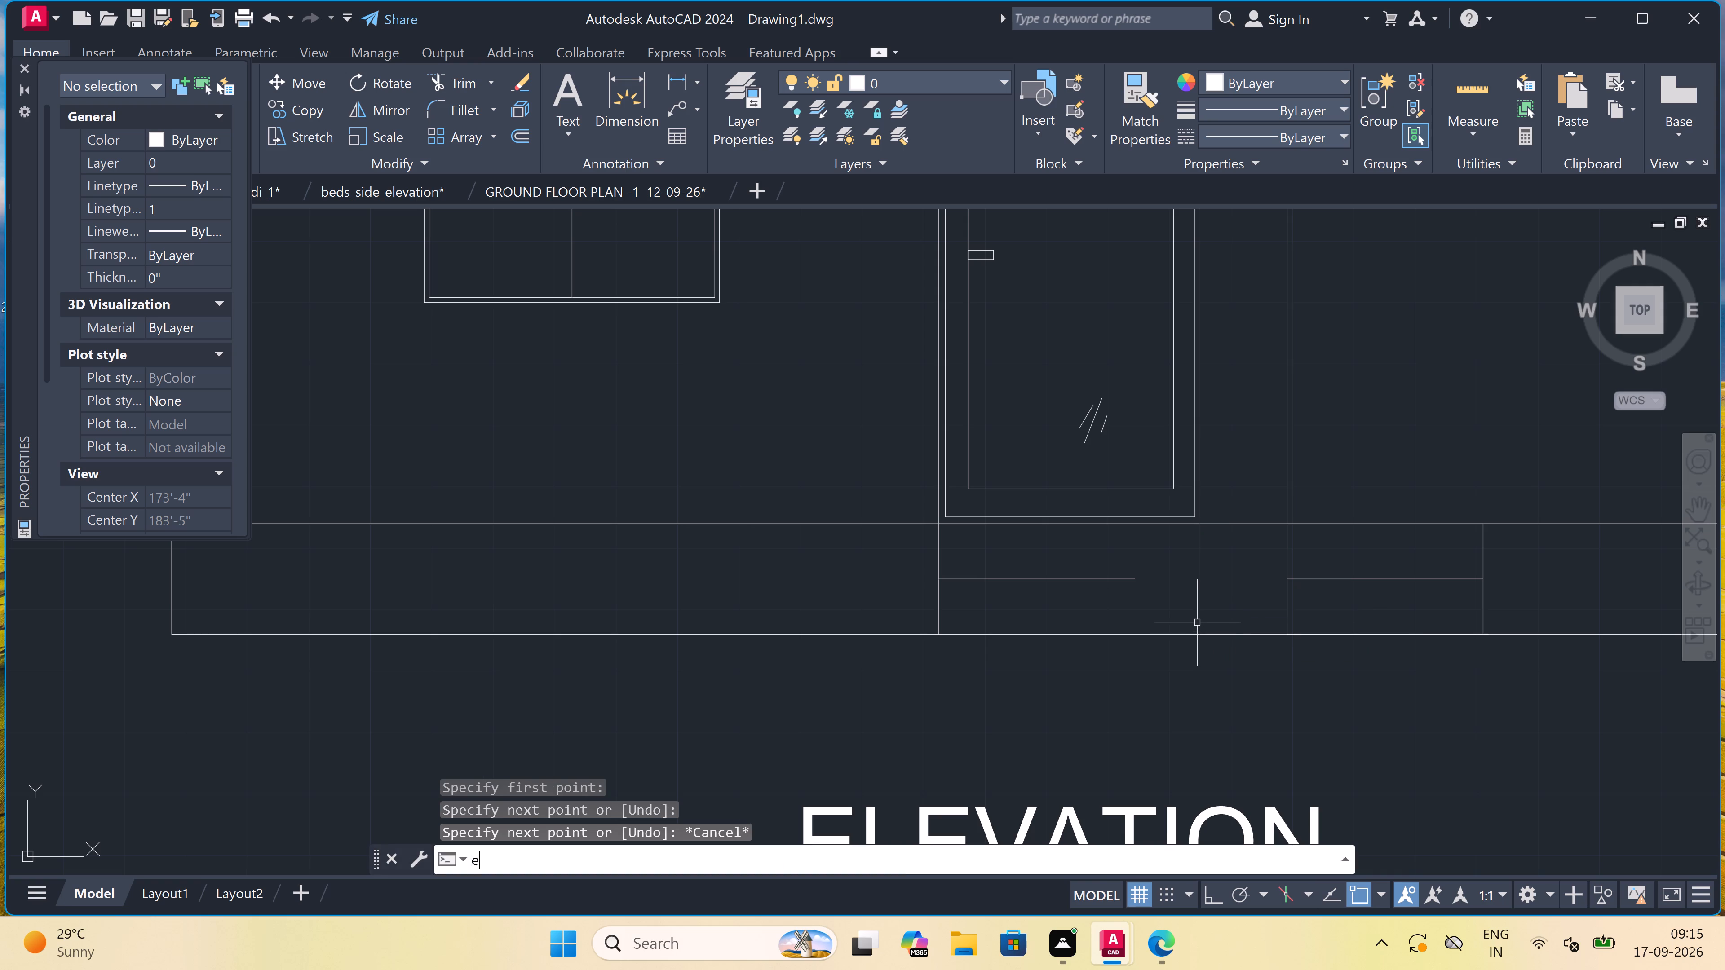
pyautogui.press('space')
pyautogui.click(1088, 607)
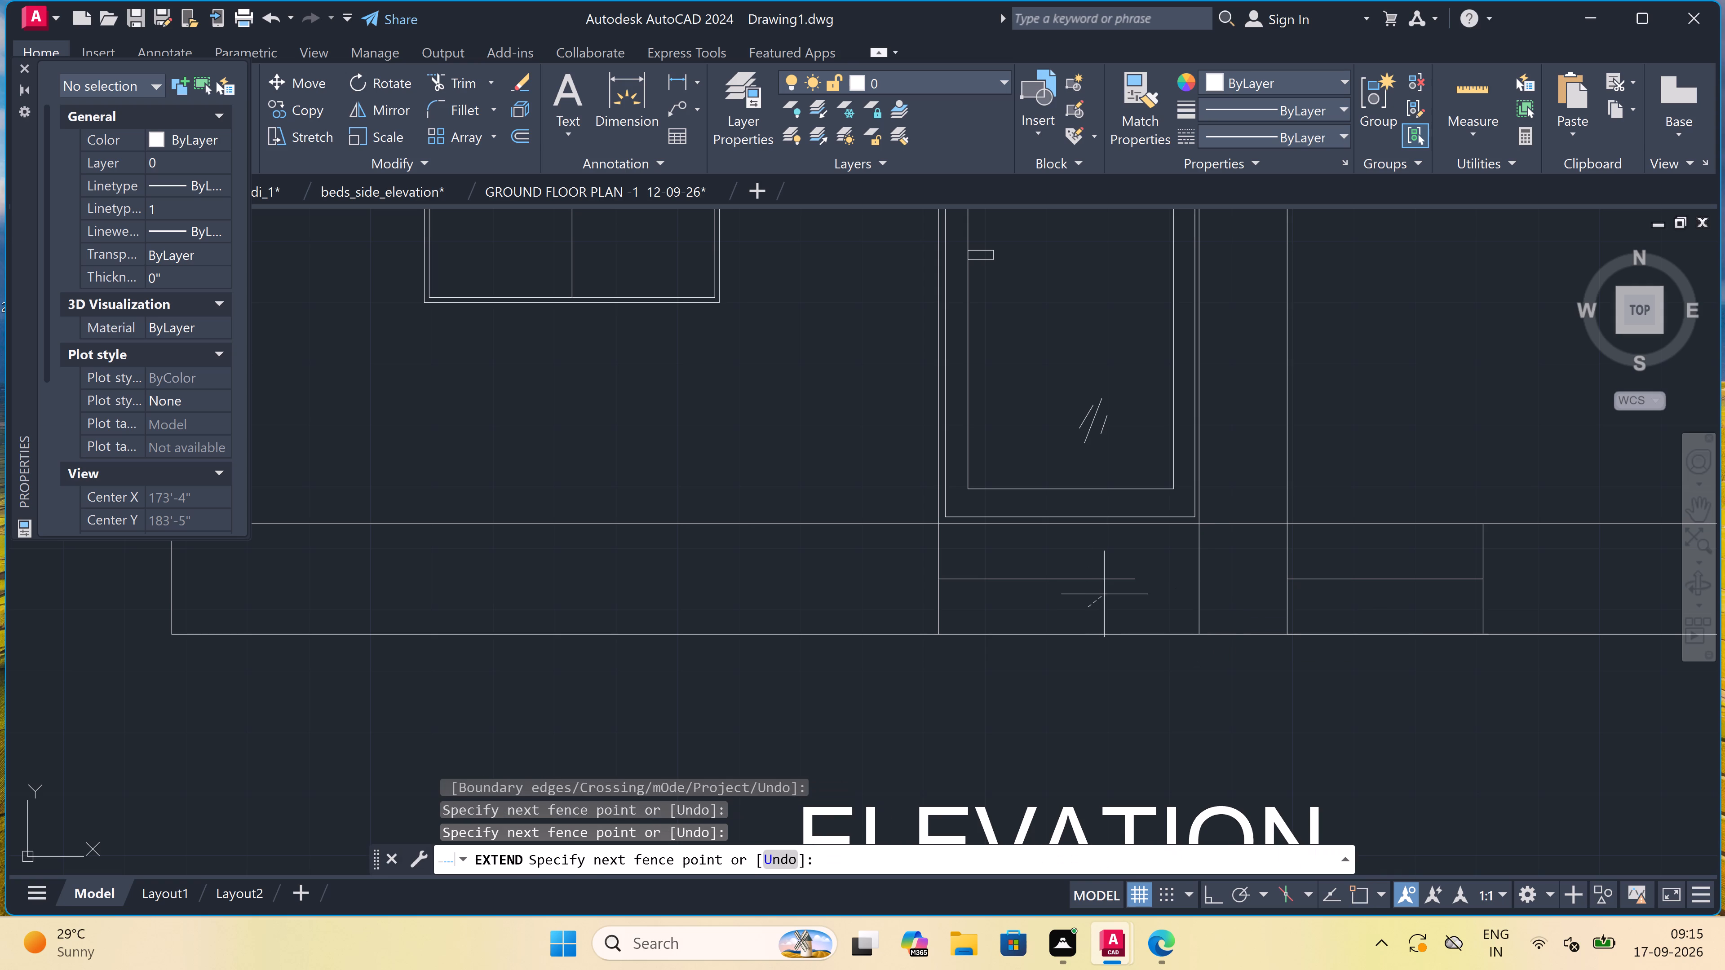
pyautogui.click(1118, 565)
pyautogui.press('Escape')
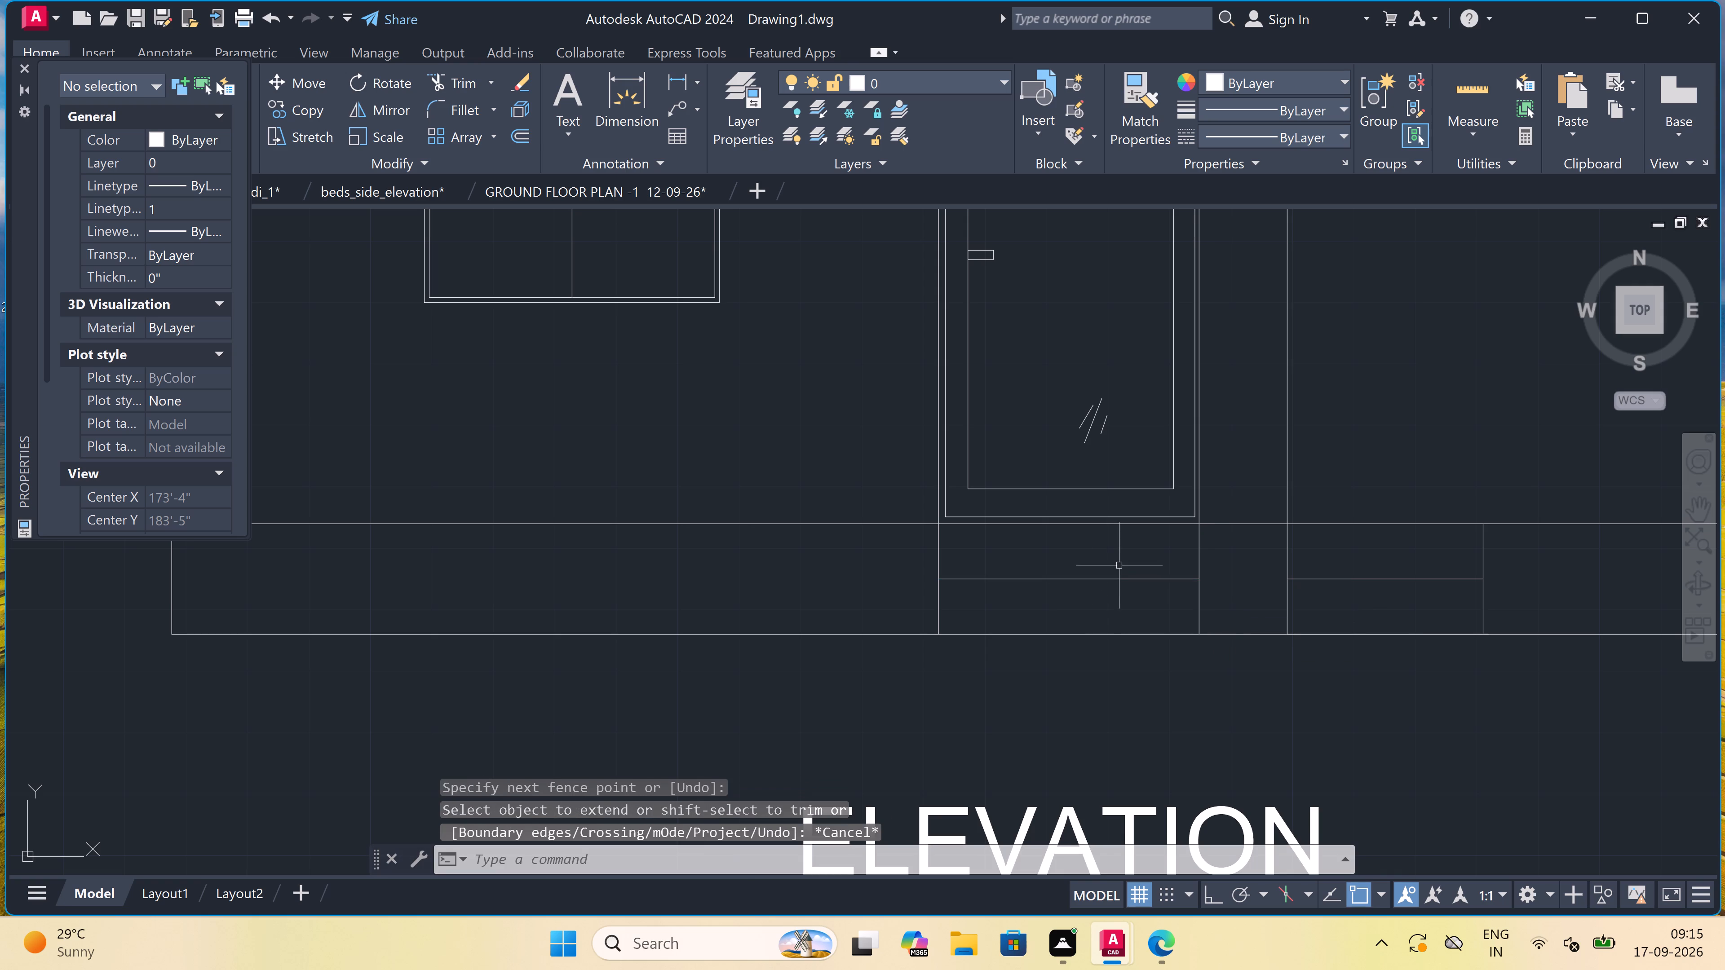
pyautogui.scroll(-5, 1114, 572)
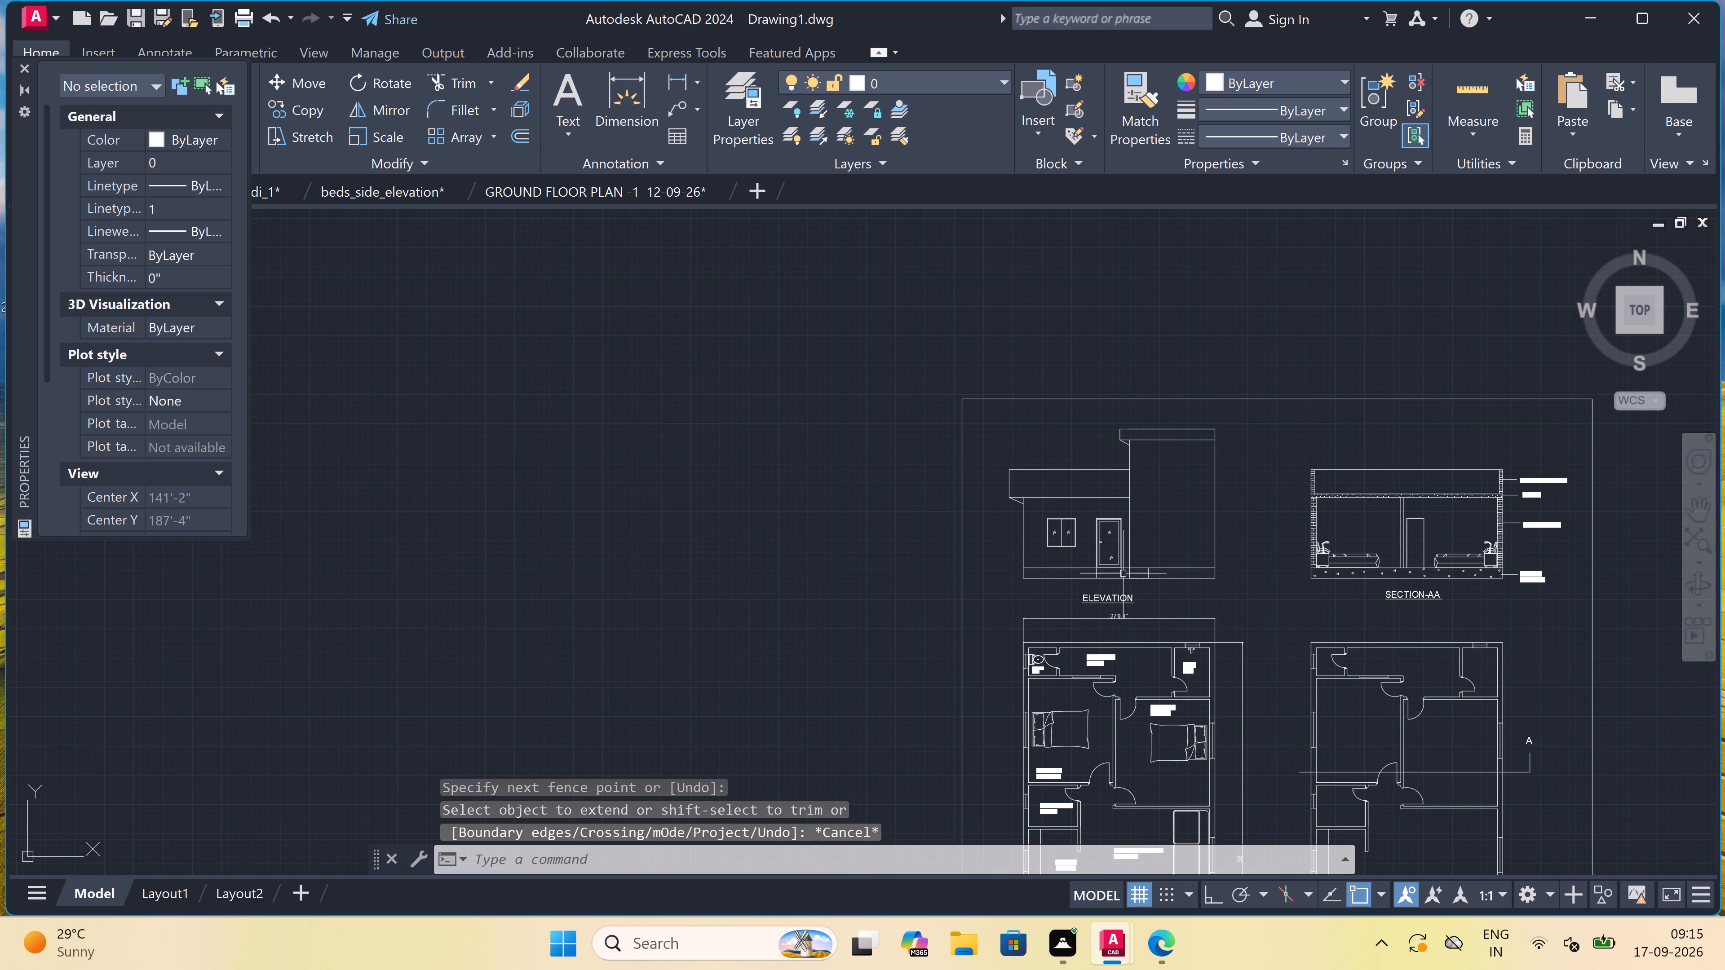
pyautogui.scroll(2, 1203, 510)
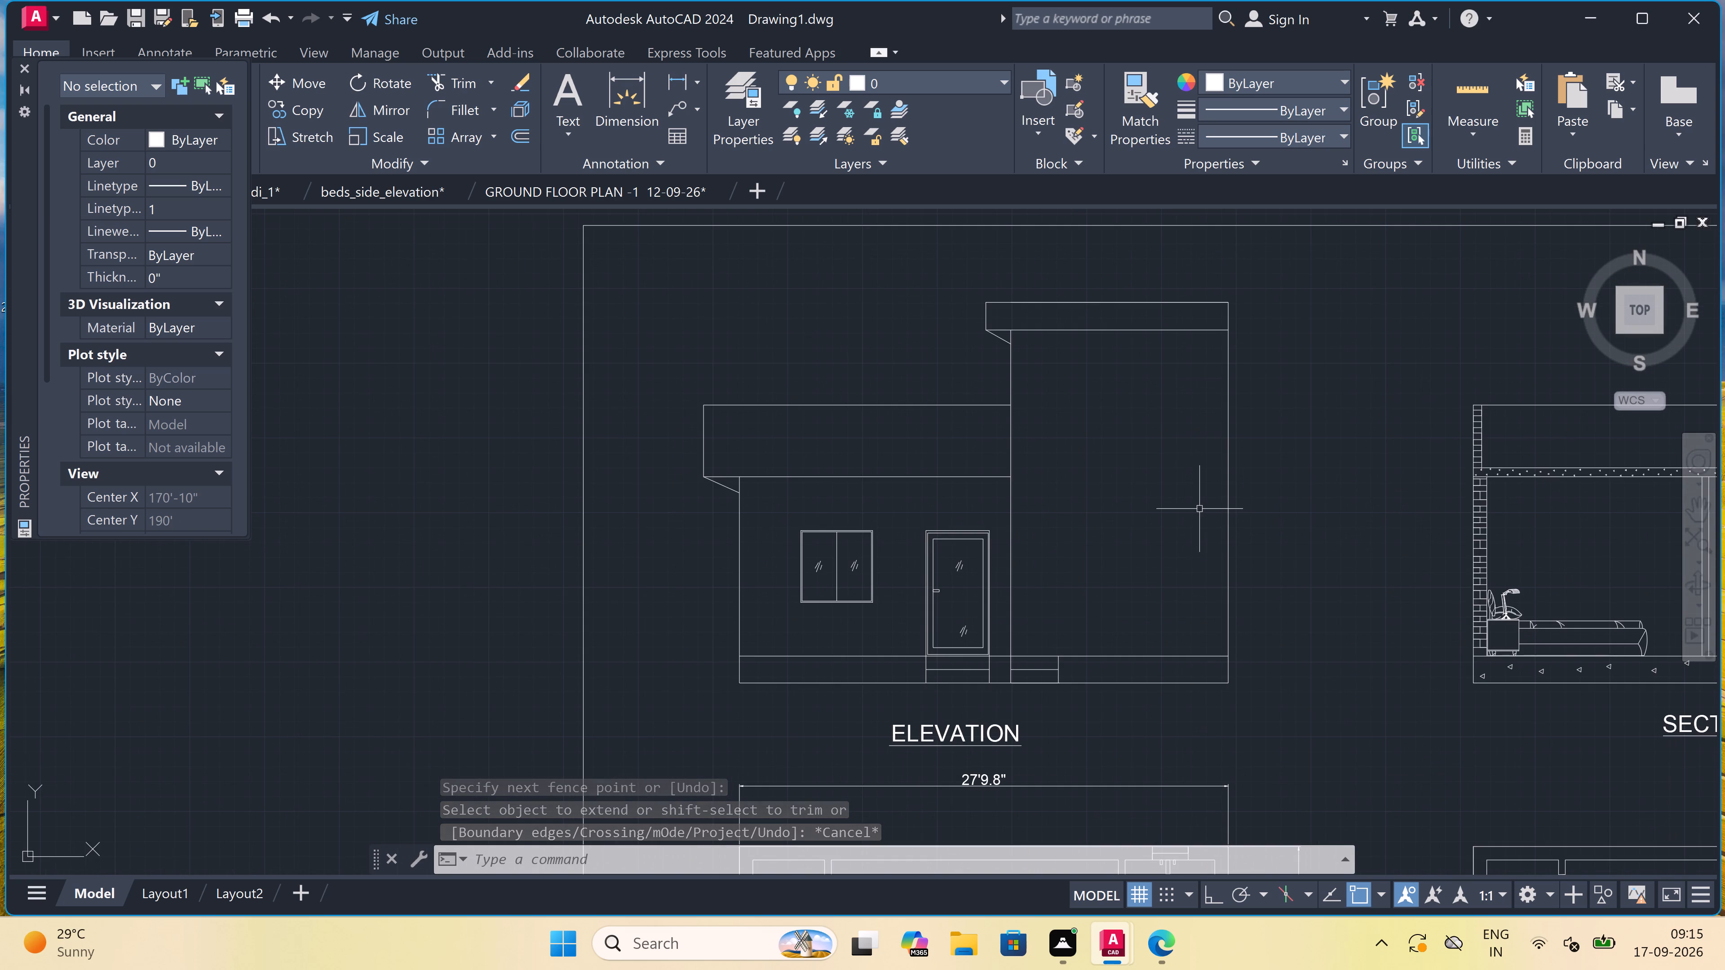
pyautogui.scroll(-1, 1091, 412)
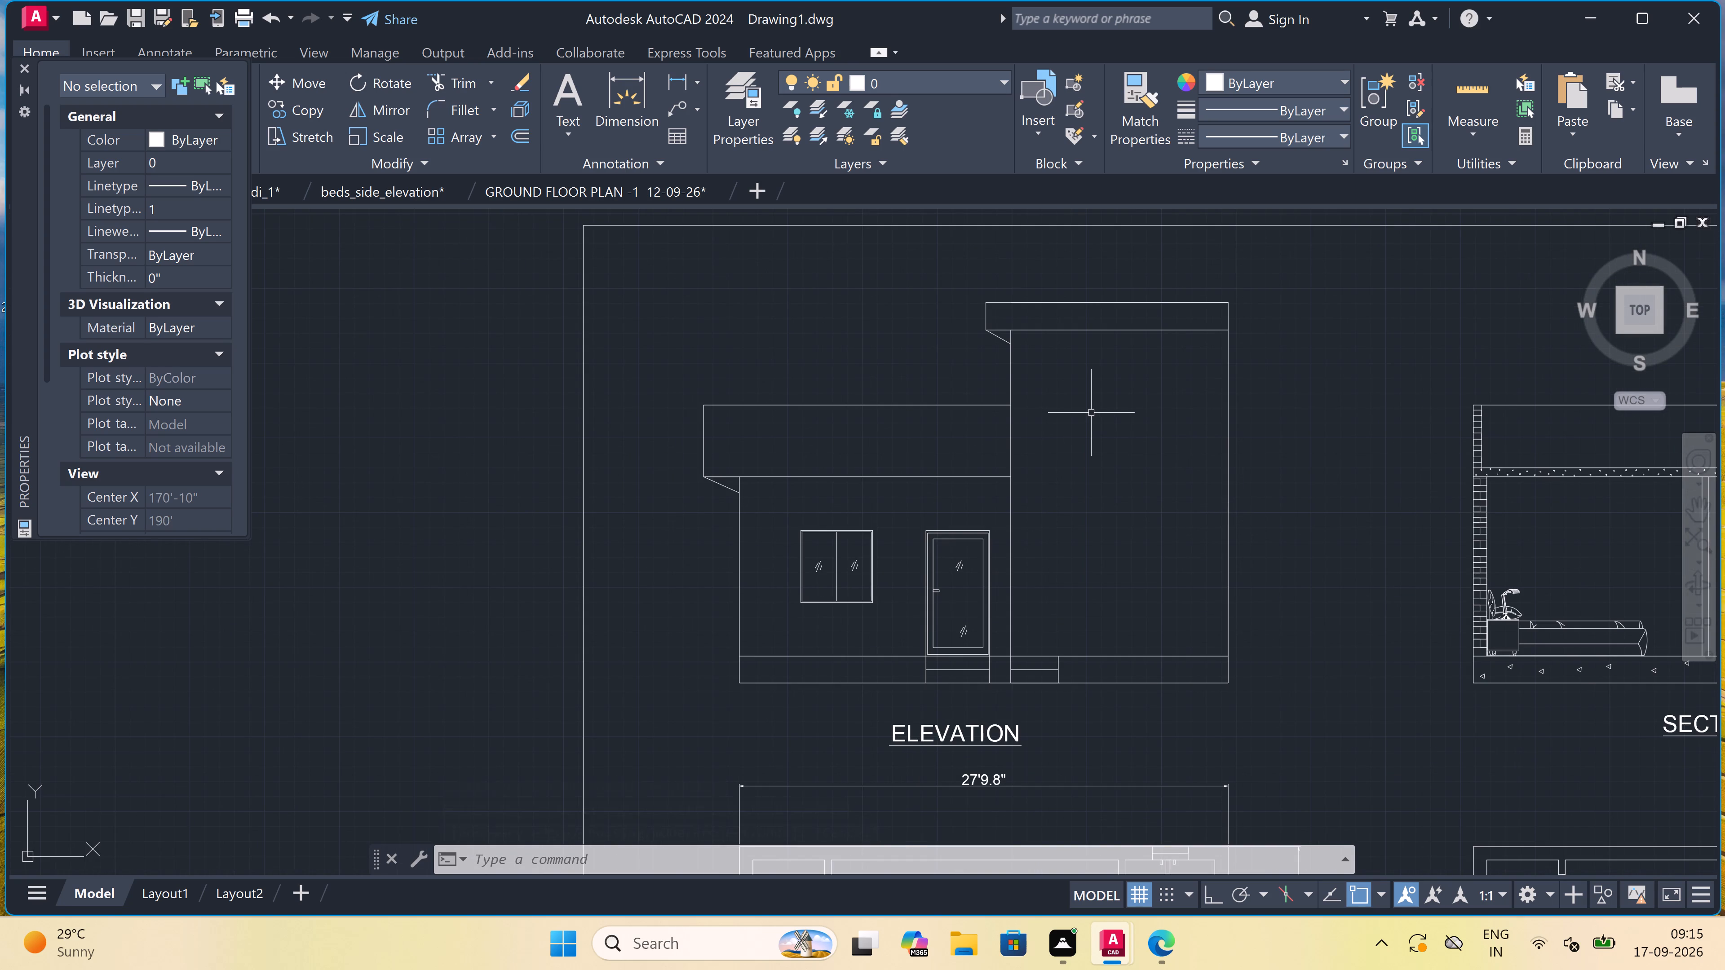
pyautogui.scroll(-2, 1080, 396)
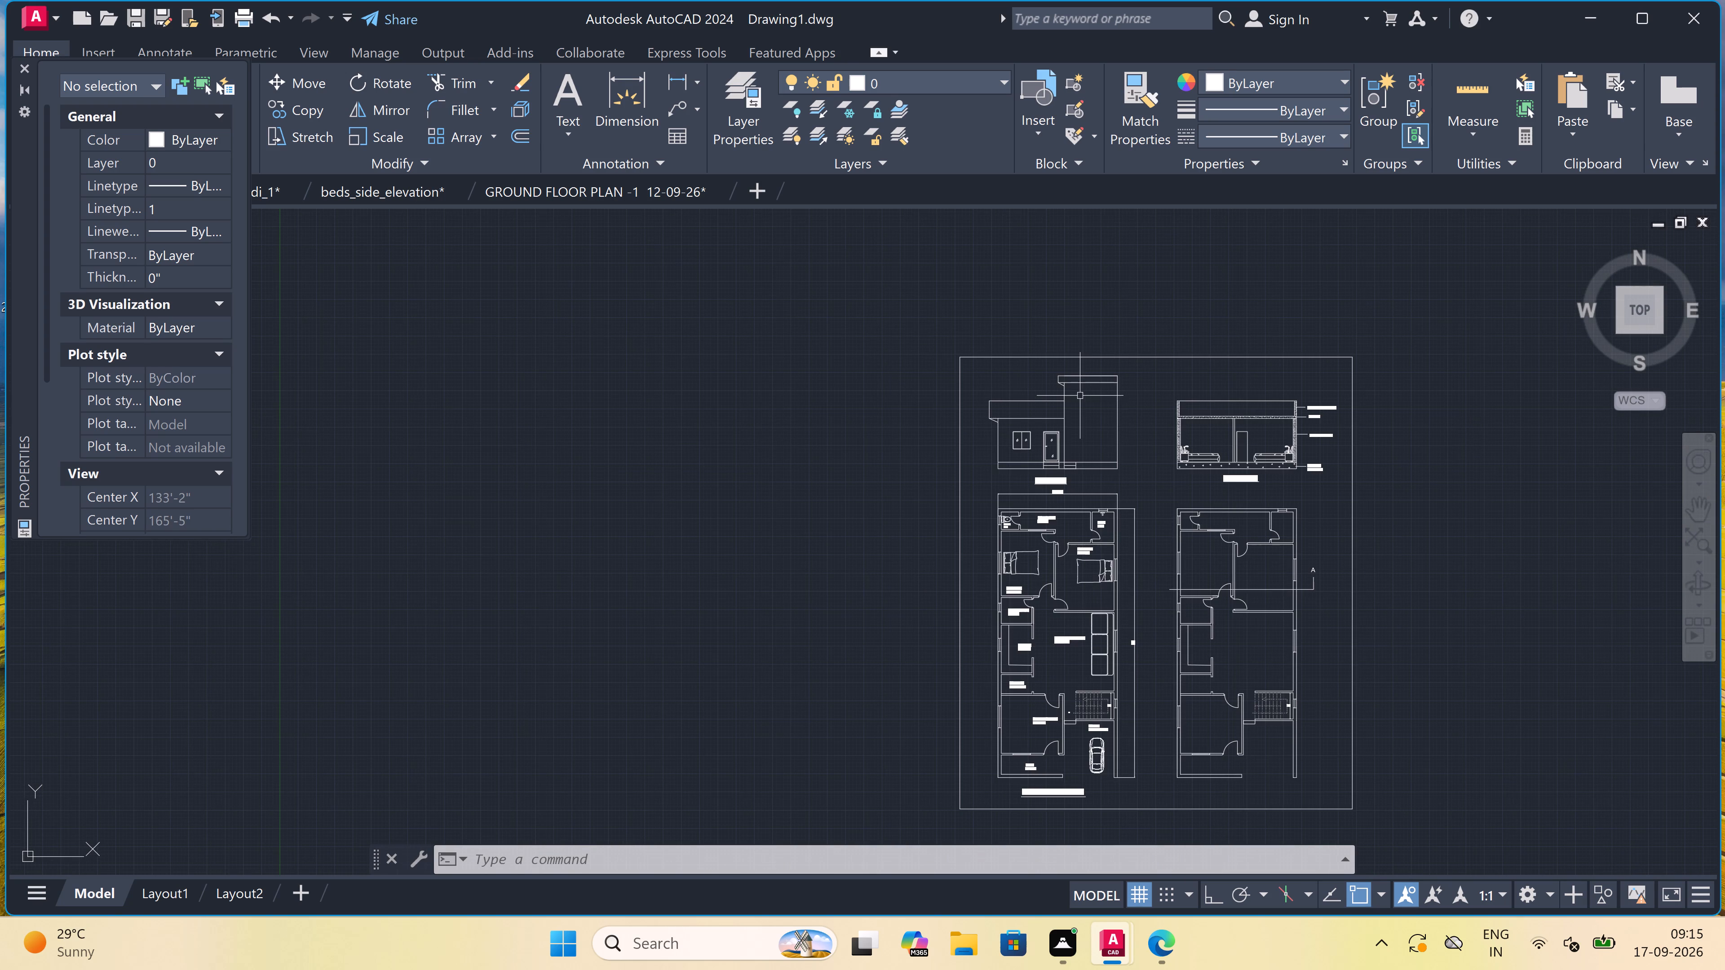
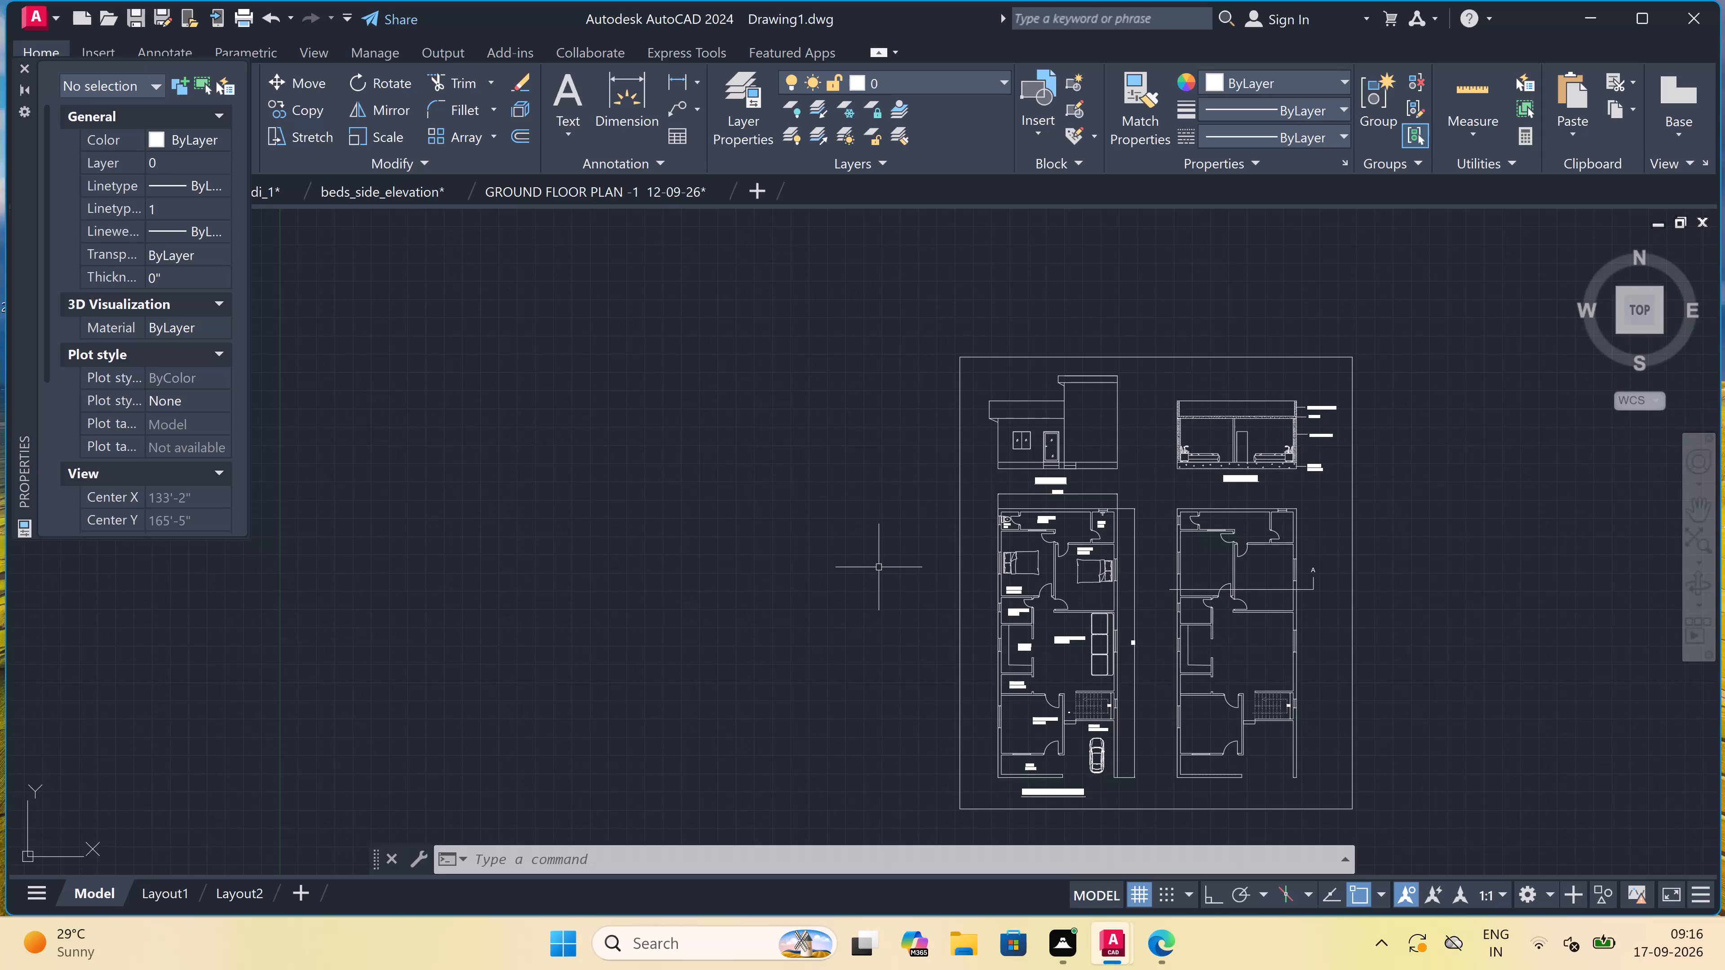
# Set up a single-sheet plot using the DWG To PDF.pc3 plotter and ISO A4 (297.00 x 210.00 MM) paper.
pyautogui.hotkey('ctrl', 'p')
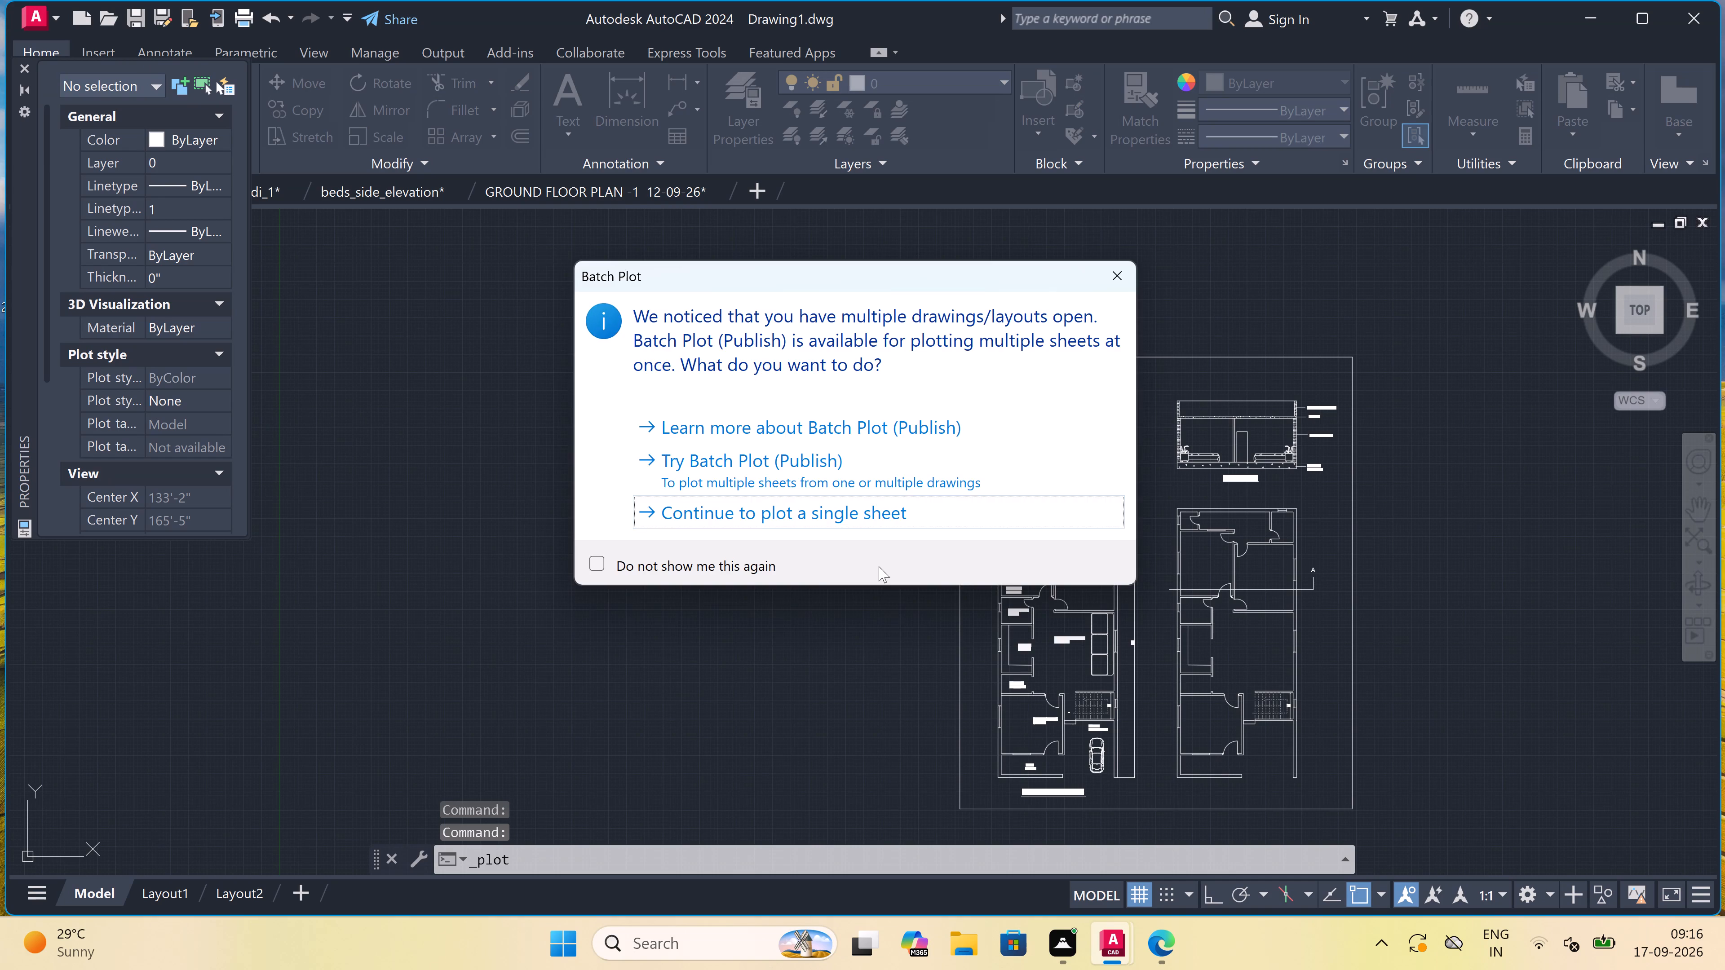
pyautogui.press('Escape')
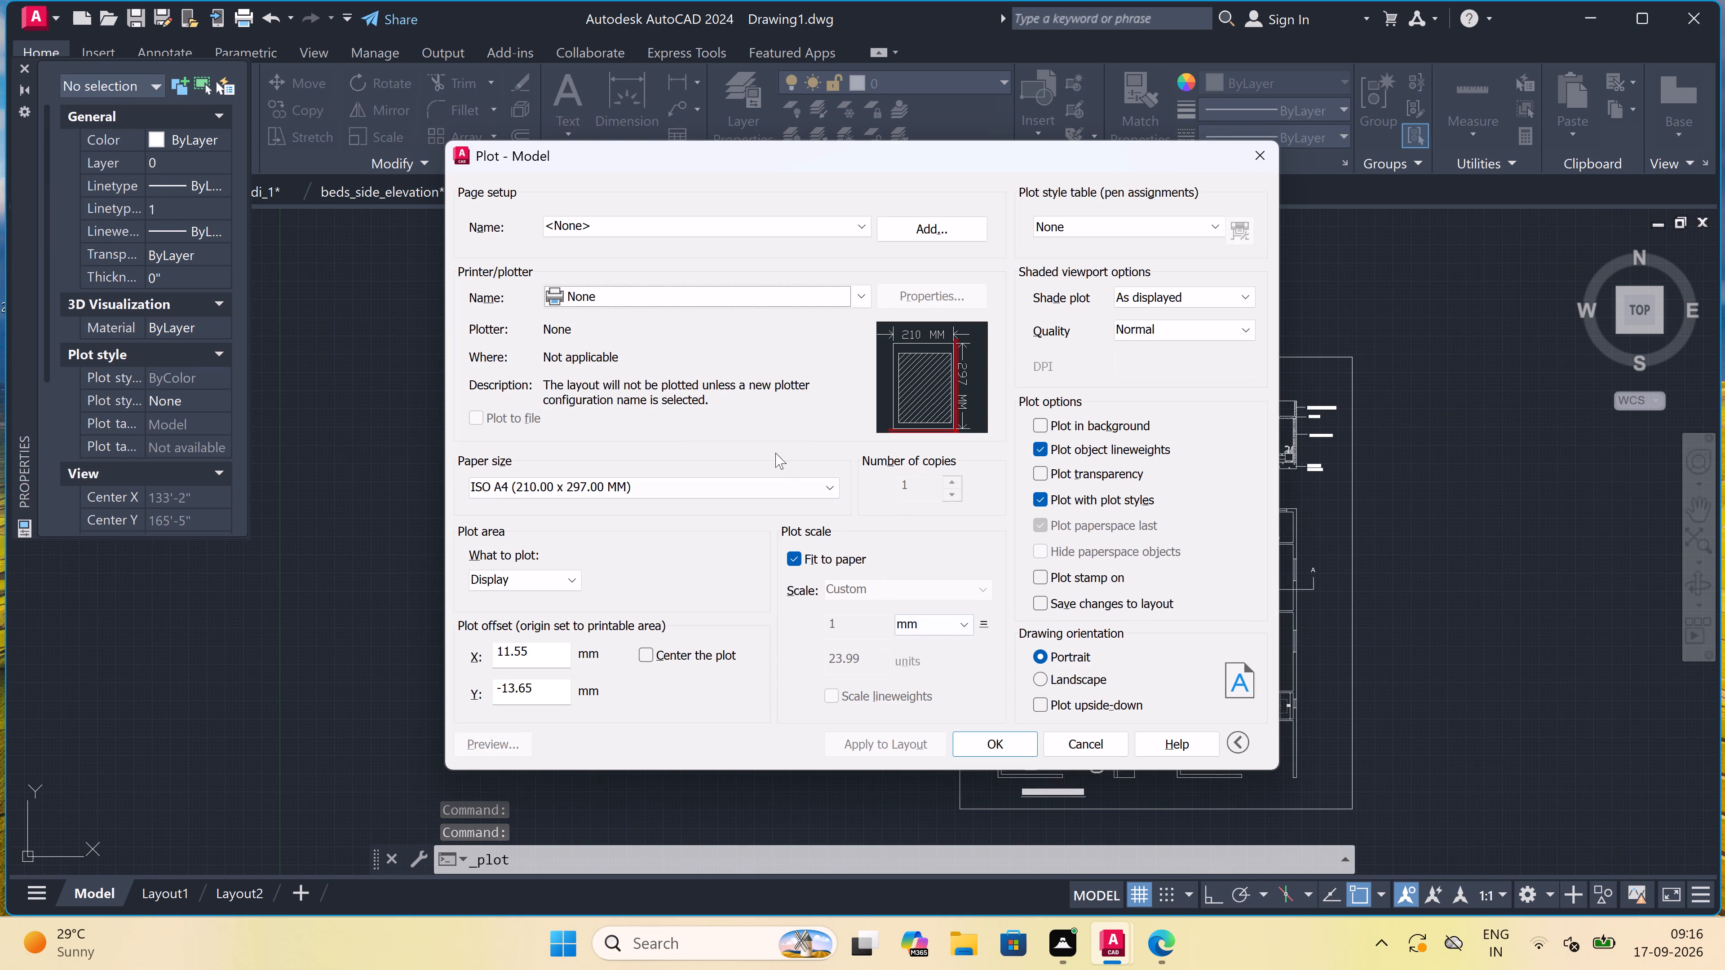
pyautogui.click(630, 289)
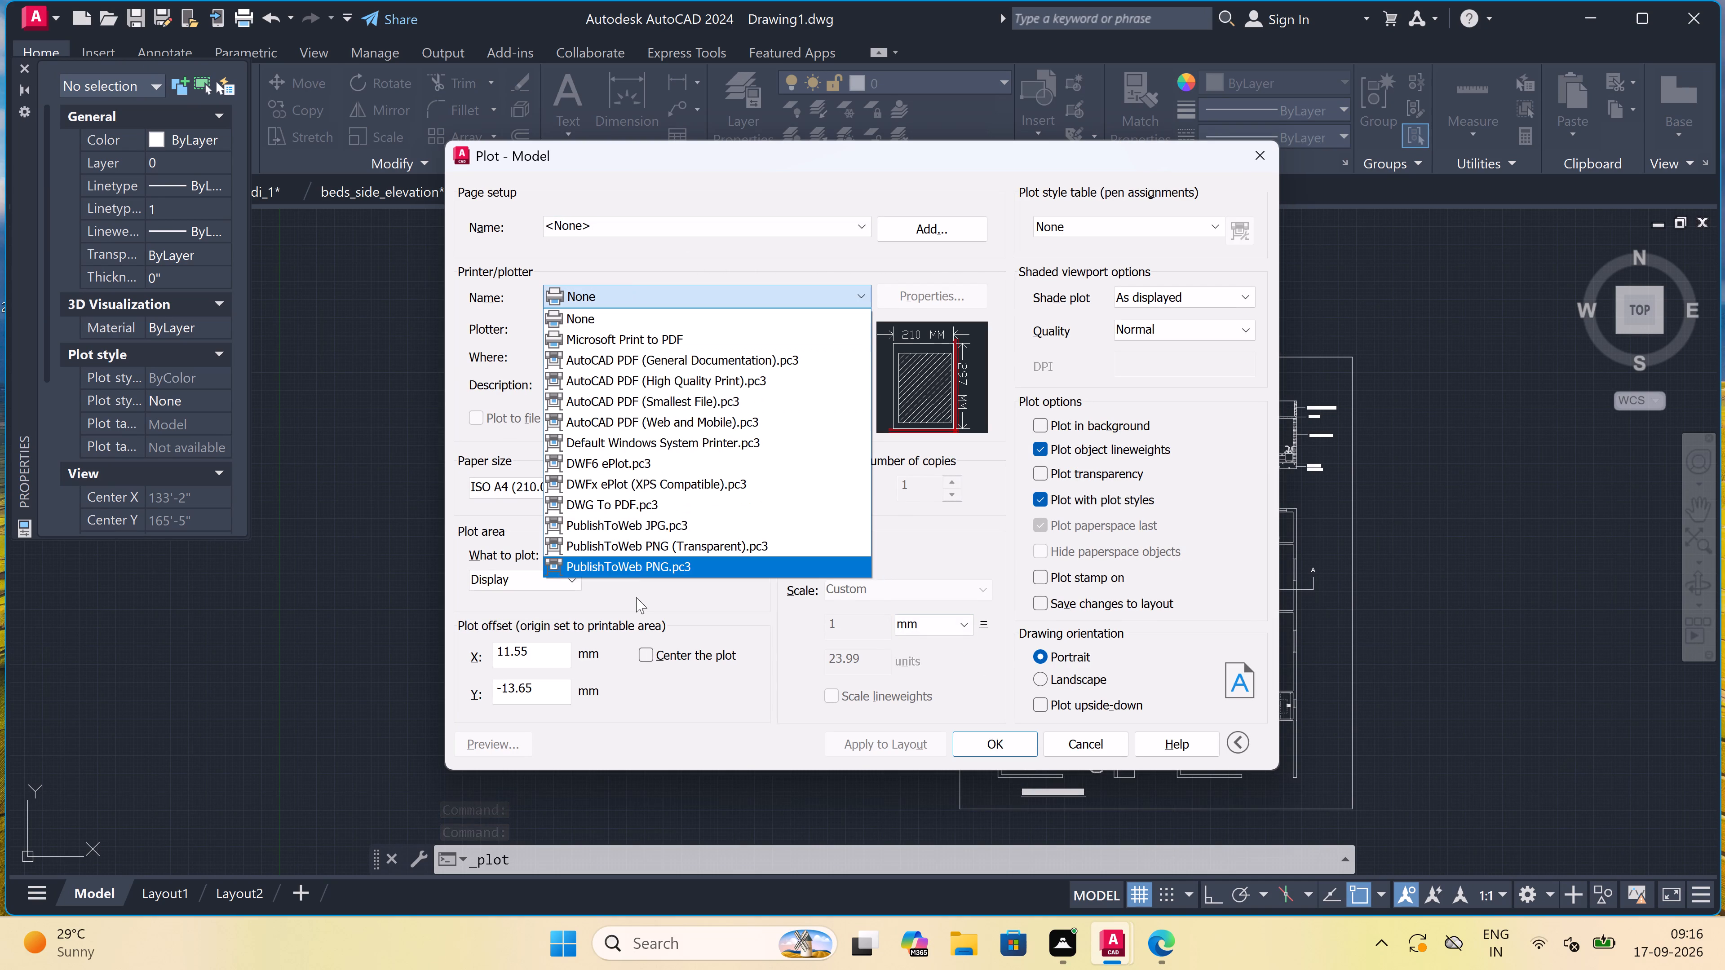
pyautogui.click(635, 505)
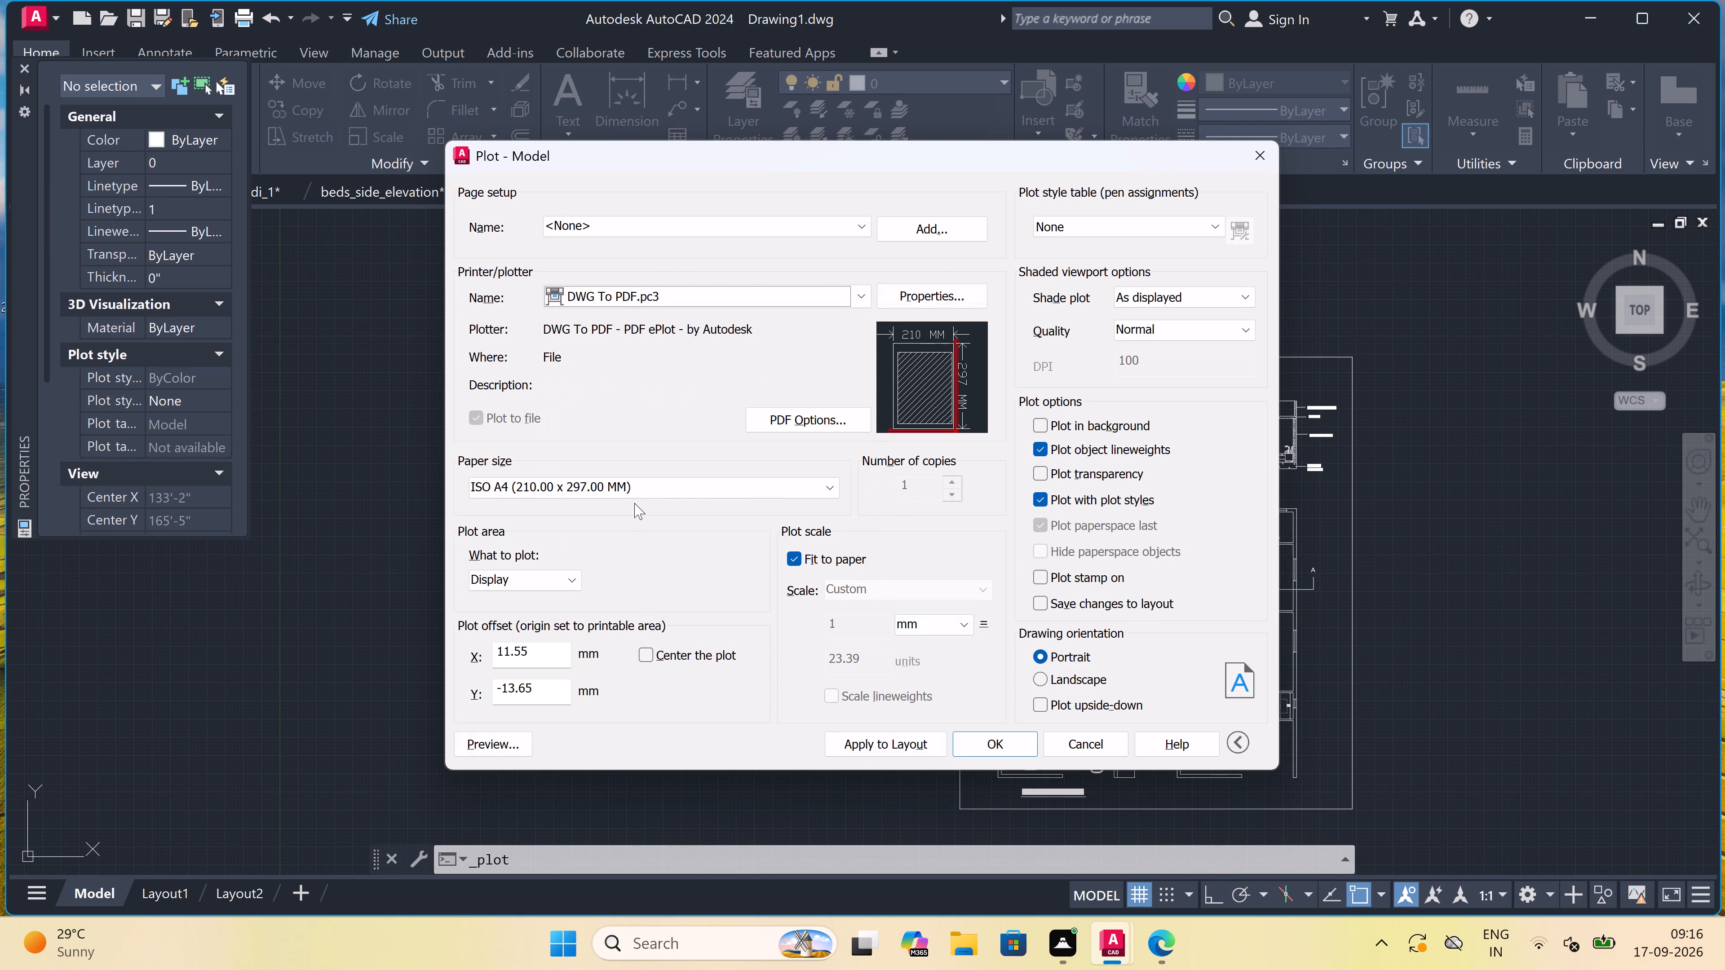
pyautogui.click(627, 486)
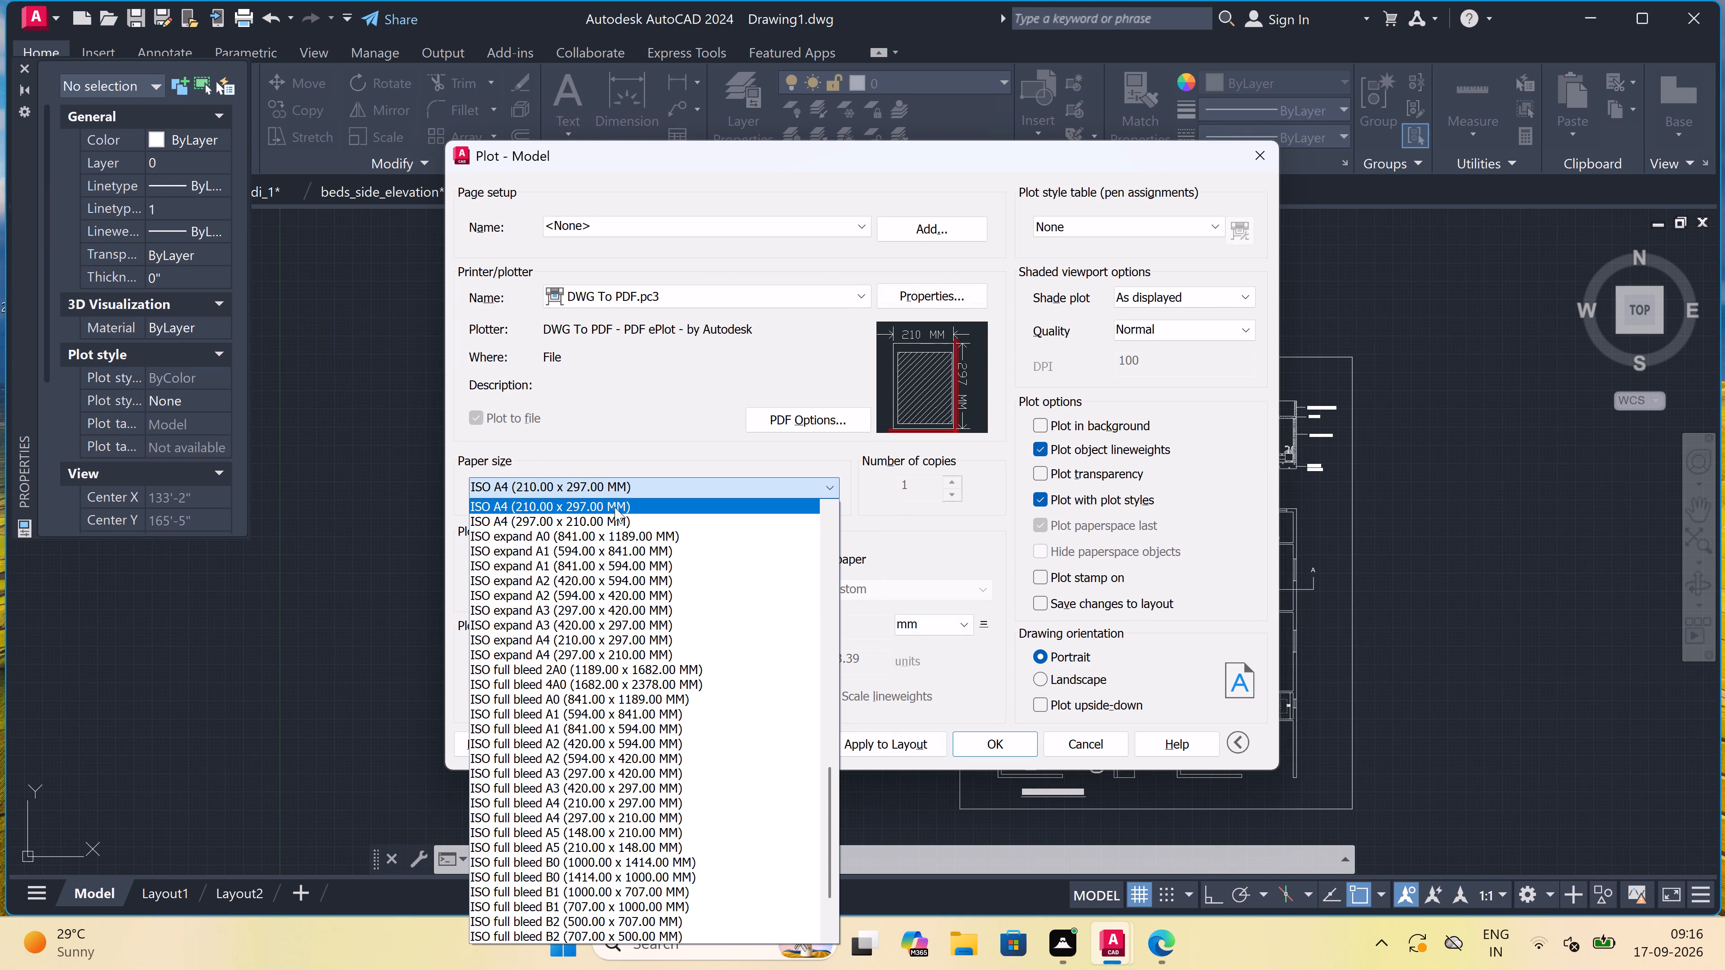
pyautogui.click(613, 519)
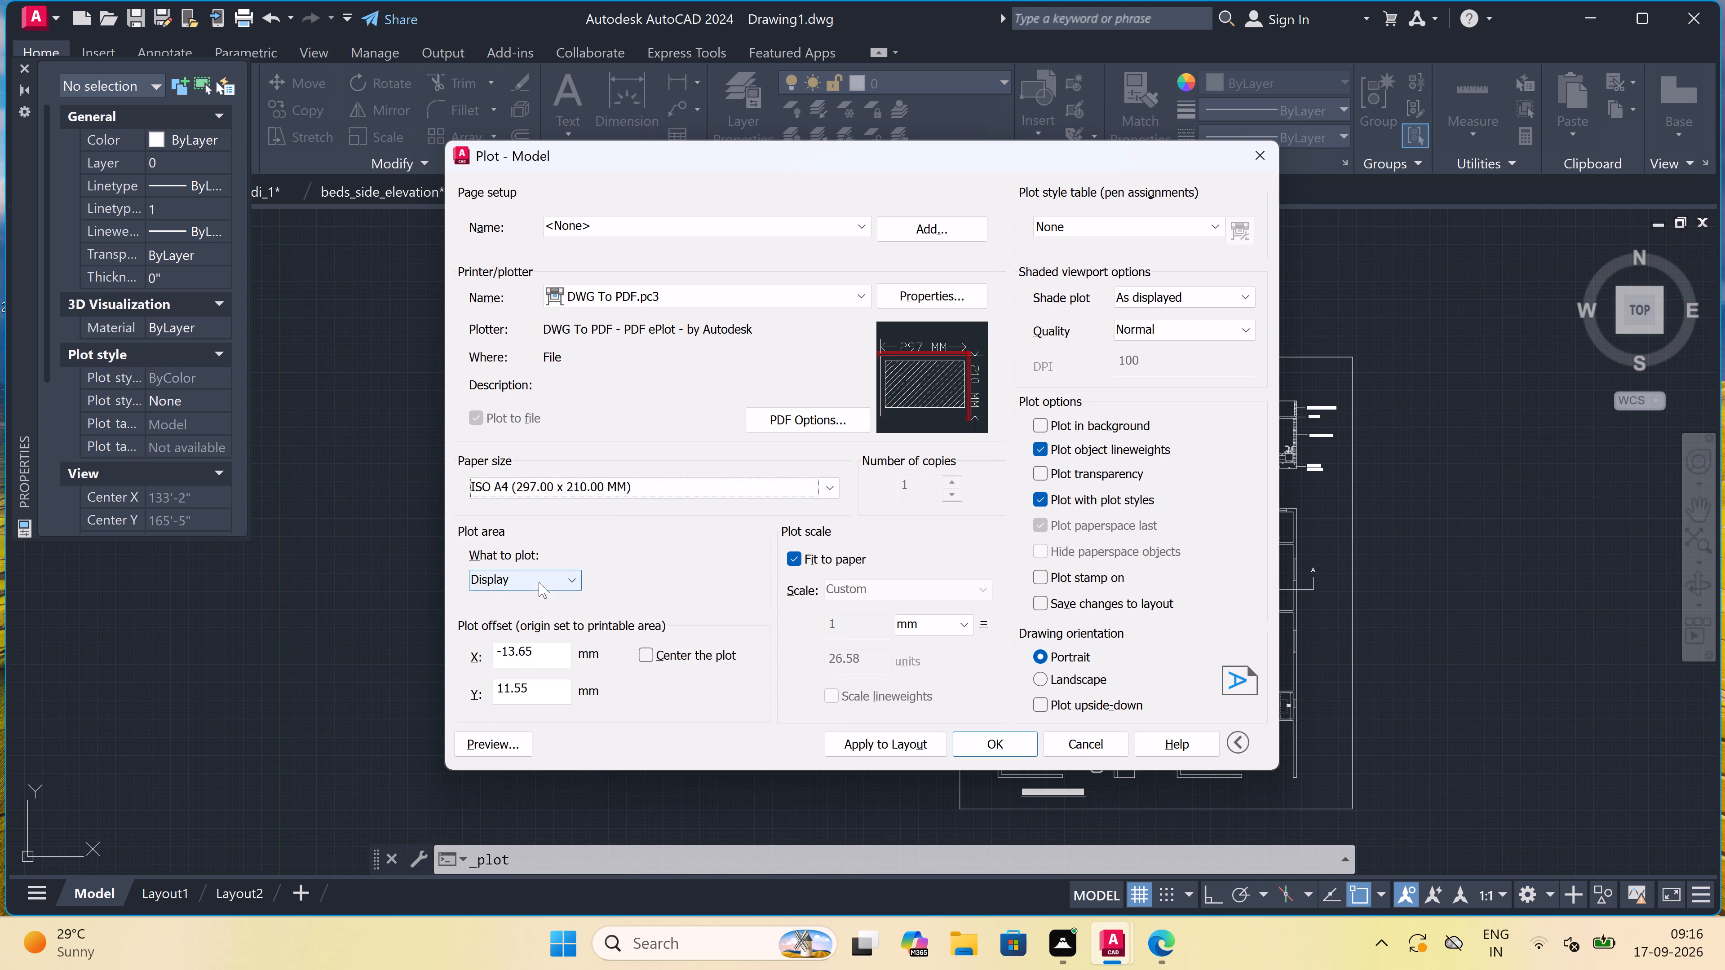
# Set the plot area to a window spanning the sheet border from its top-left to bottom-right corner.
pyautogui.click(539, 582)
pyautogui.click(535, 640)
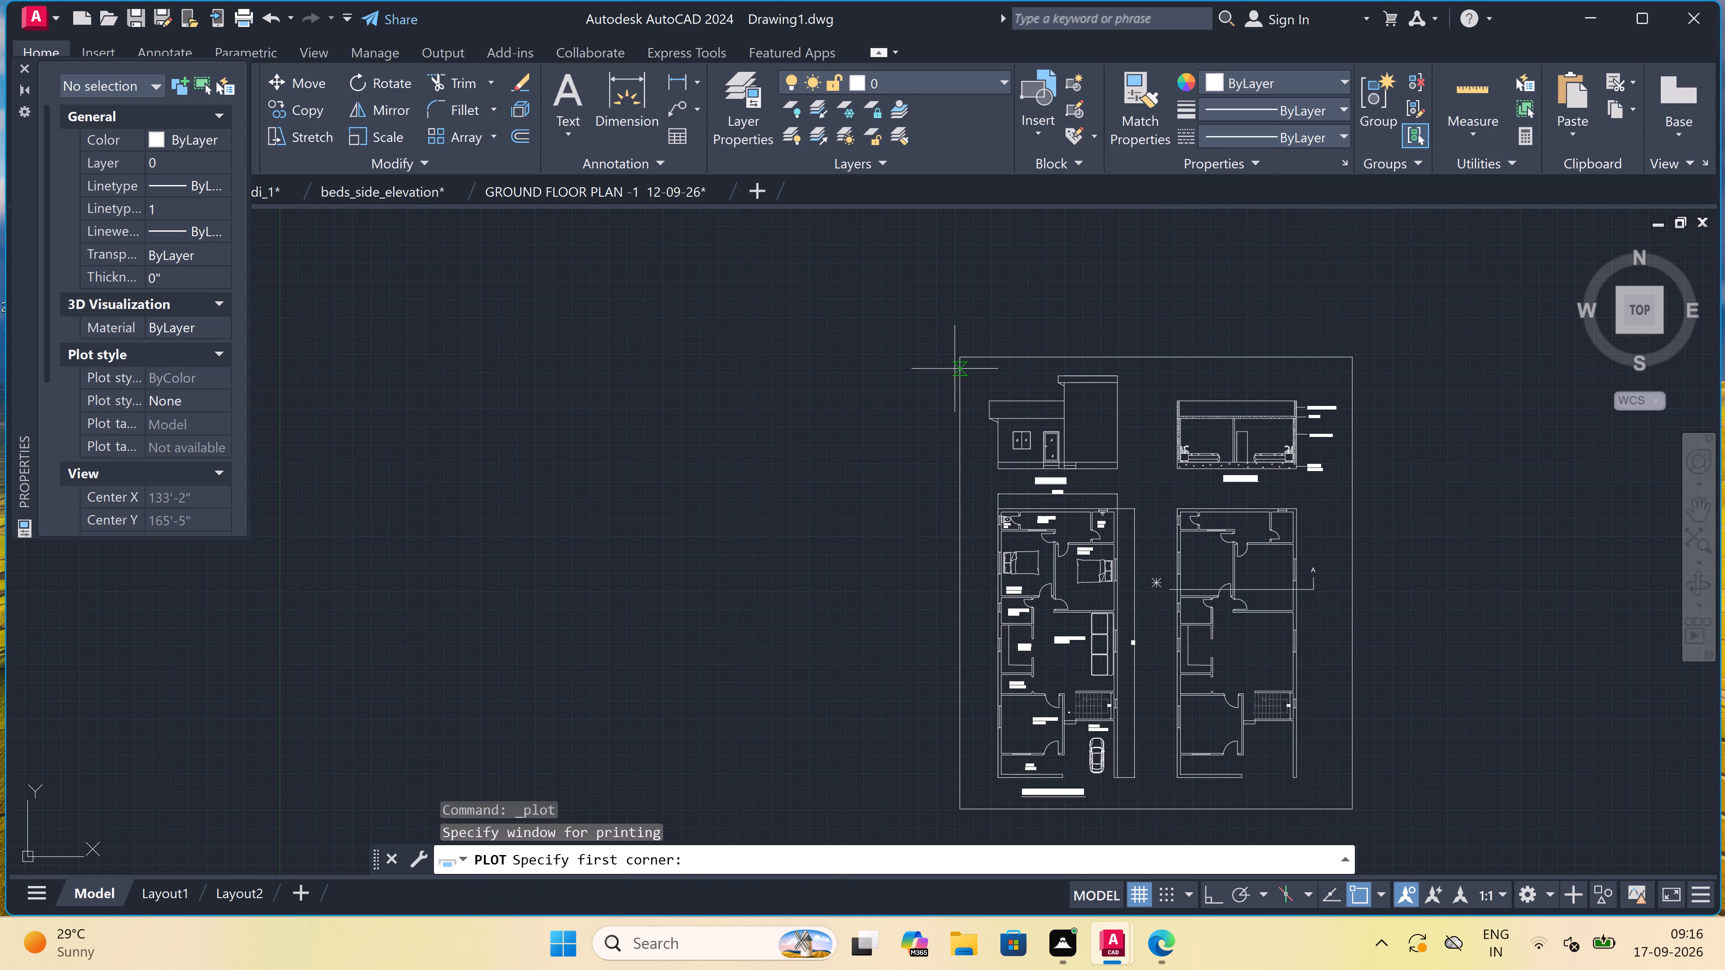
pyautogui.click(963, 361)
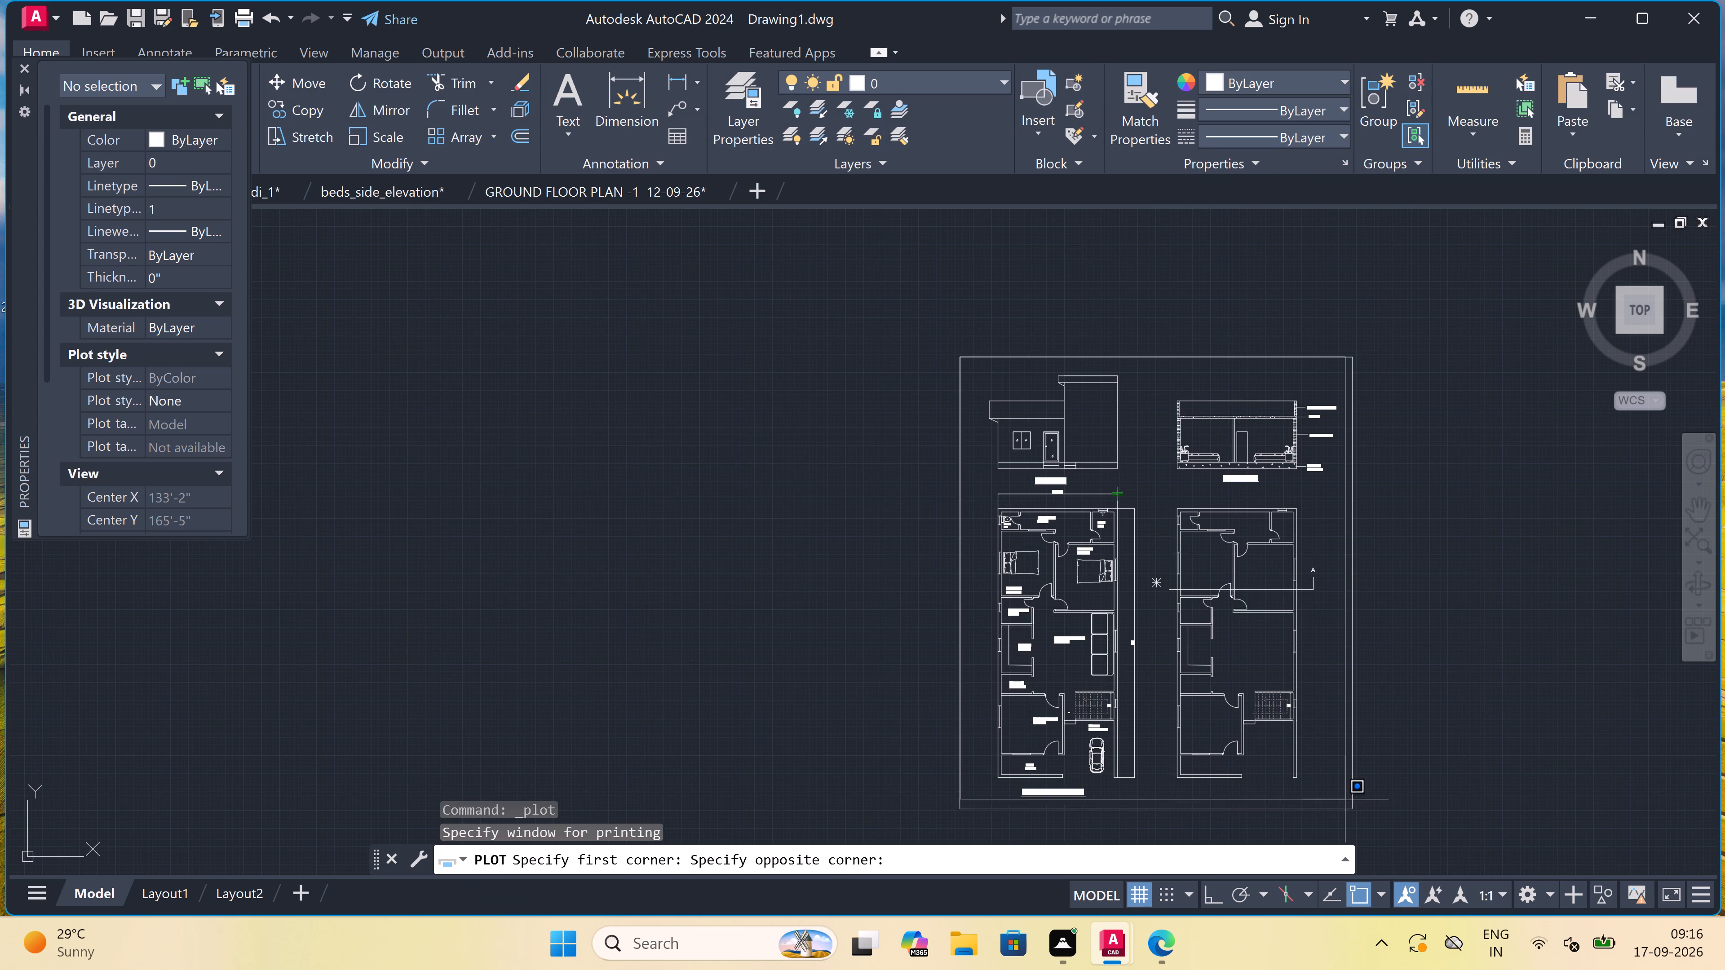
pyautogui.click(1354, 811)
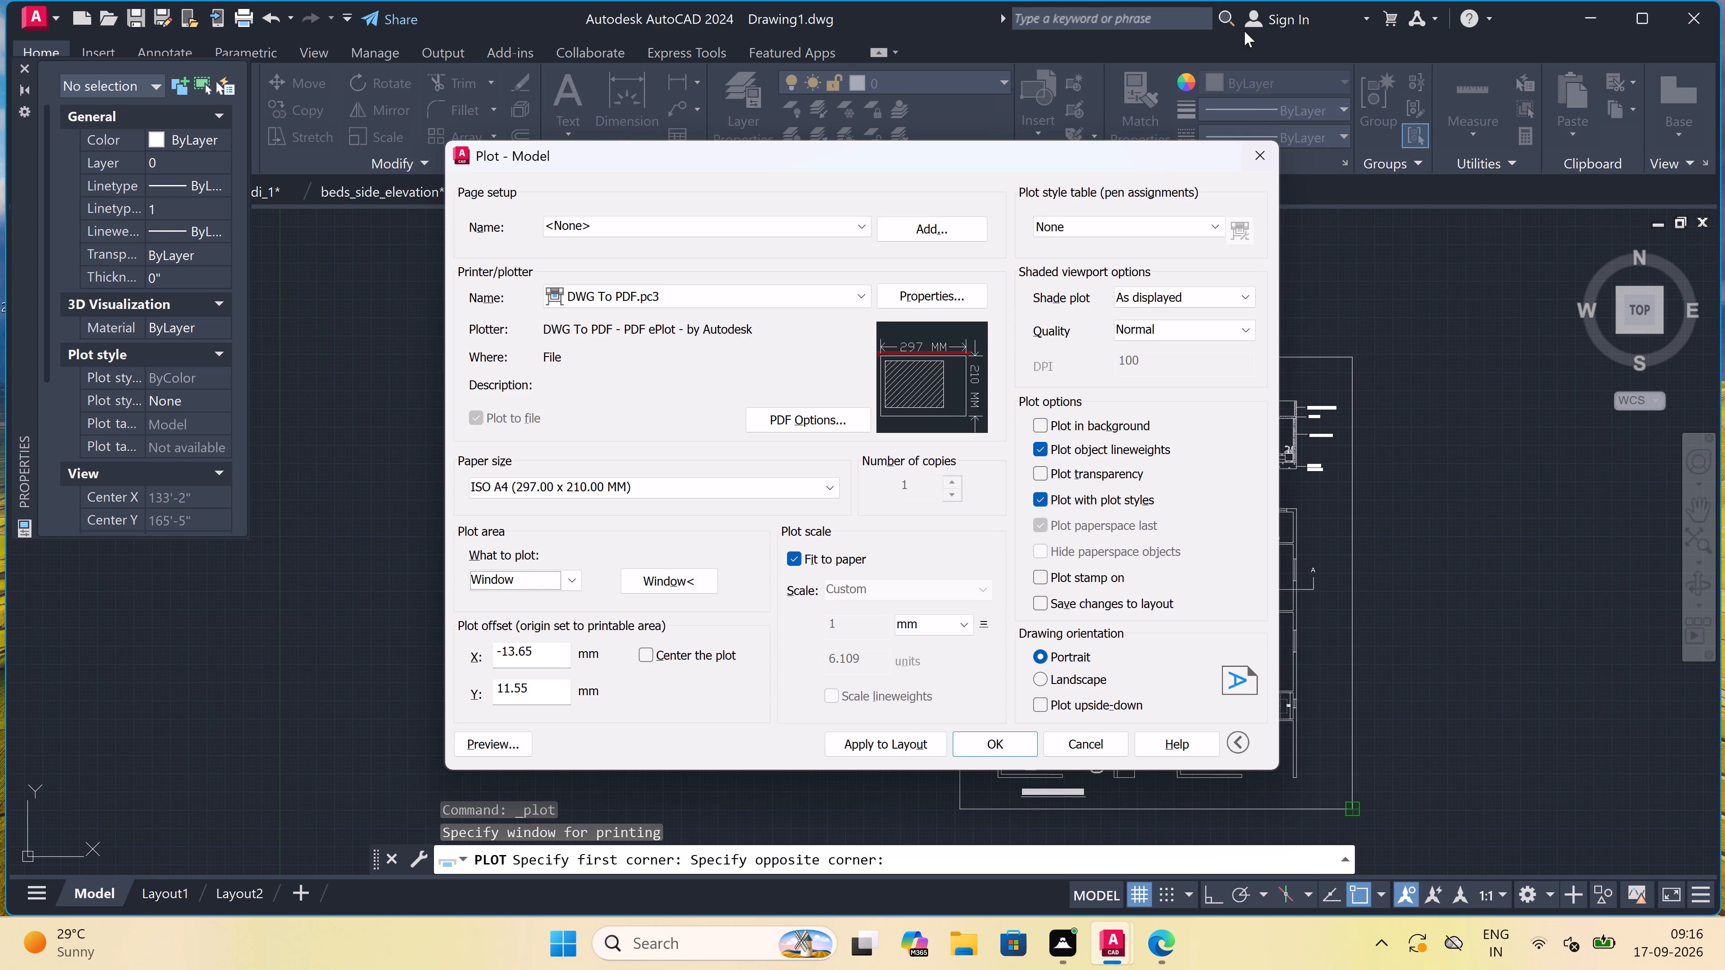
# Assign the acad.ctb plot style table to all layouts and apply the plot settings to the layout.
pyautogui.click(1105, 225)
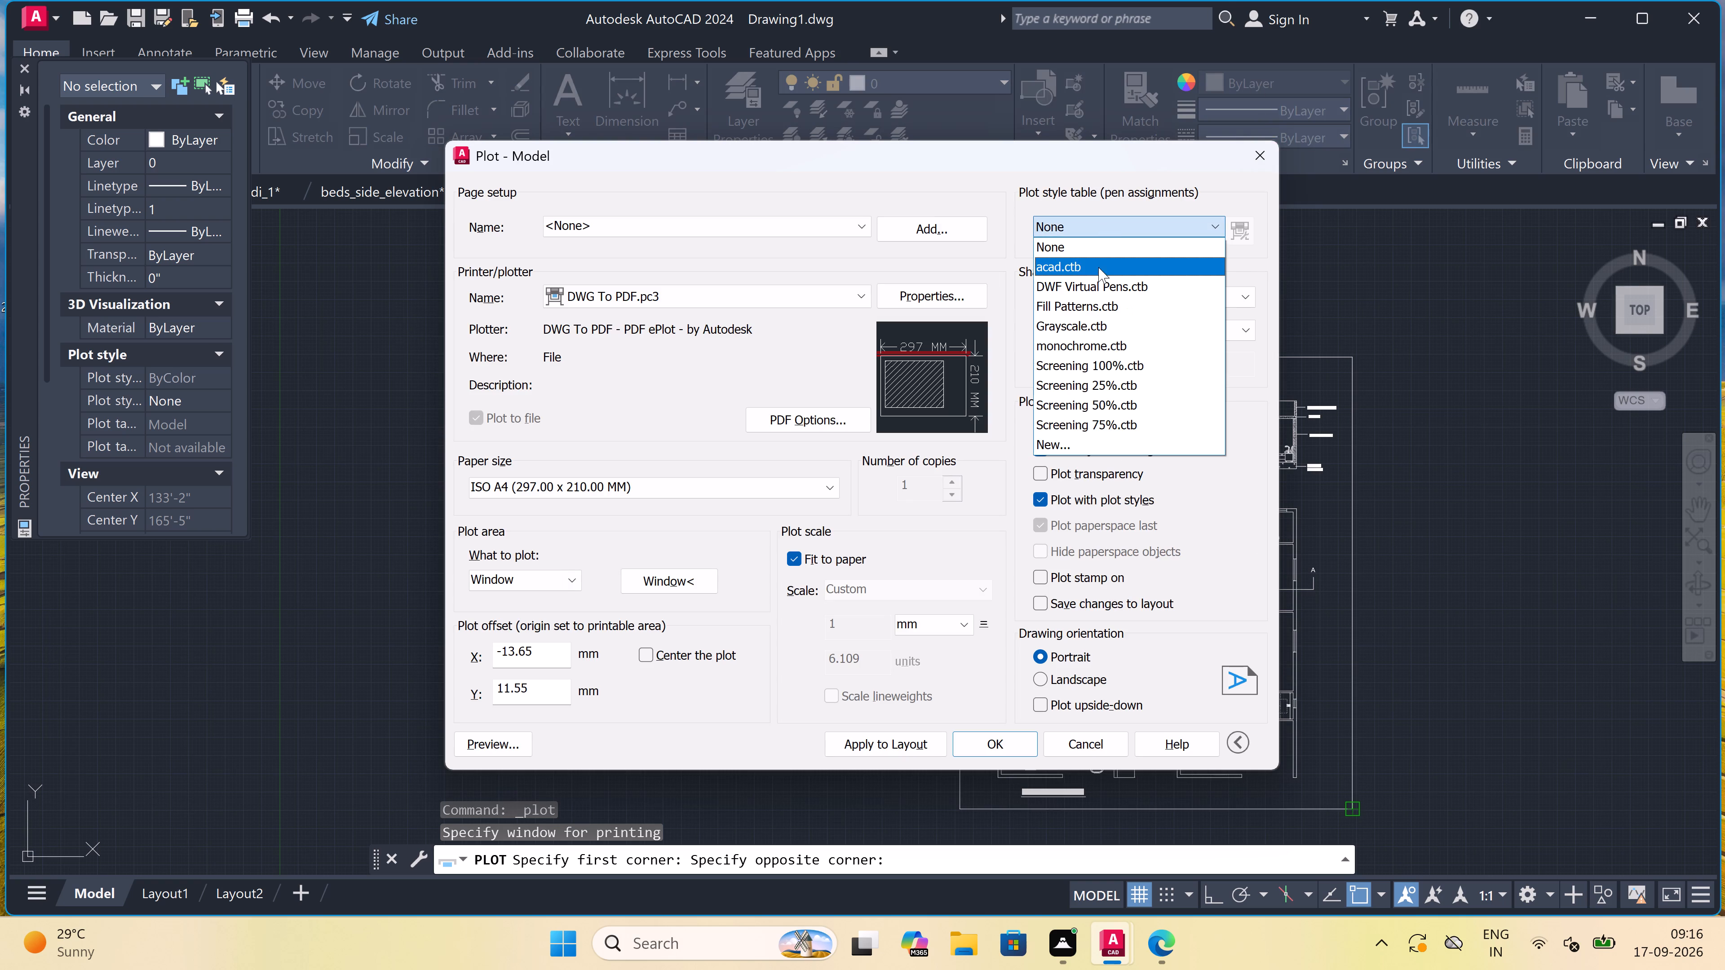
pyautogui.click(1098, 269)
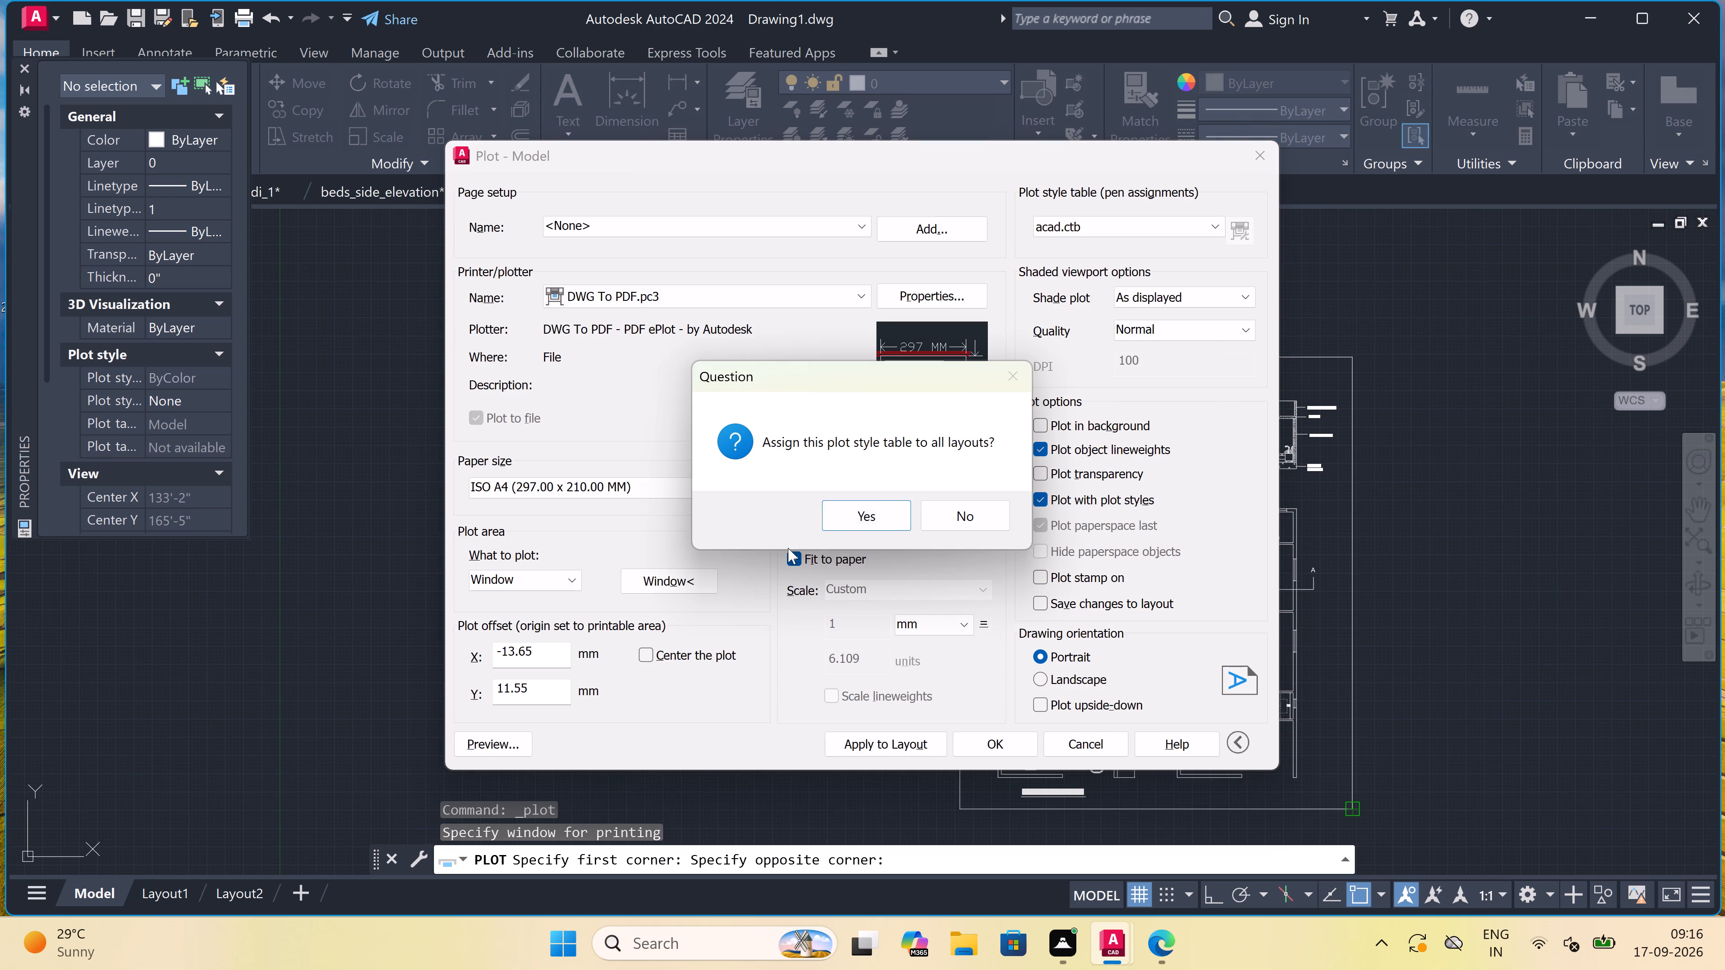
pyautogui.click(849, 511)
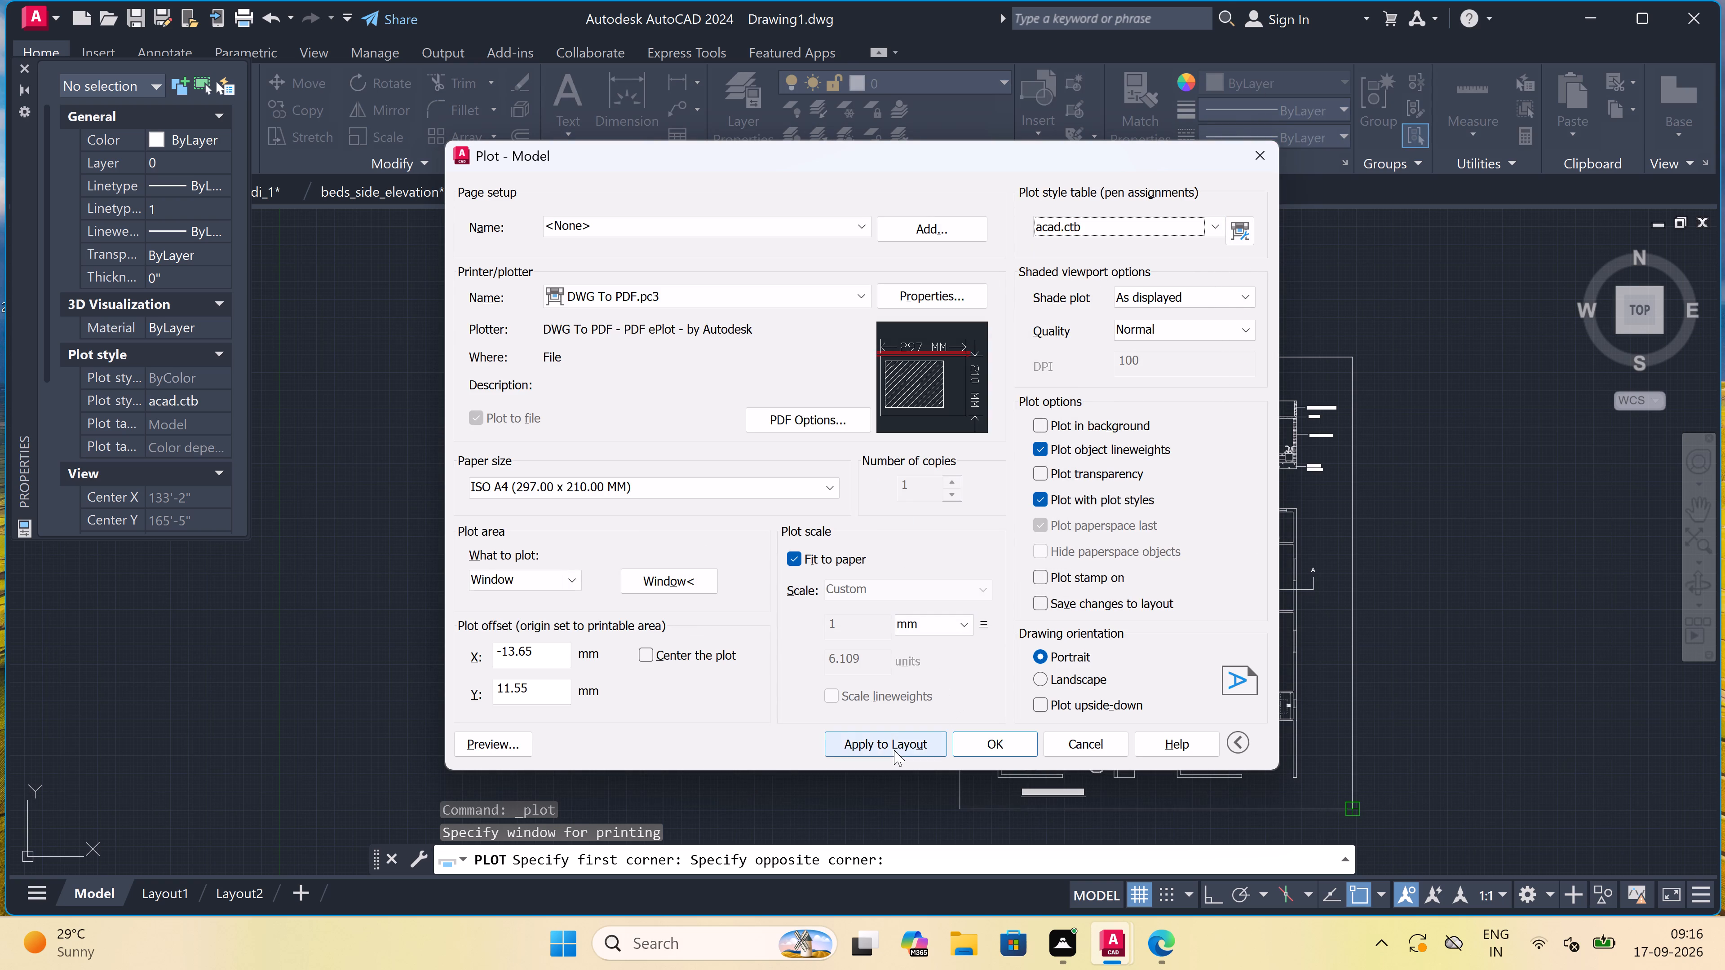
pyautogui.click(894, 750)
# Plot the sheet to a PDF in Documents named "ground floor plan-1 17-09-26".
pyautogui.click(995, 743)
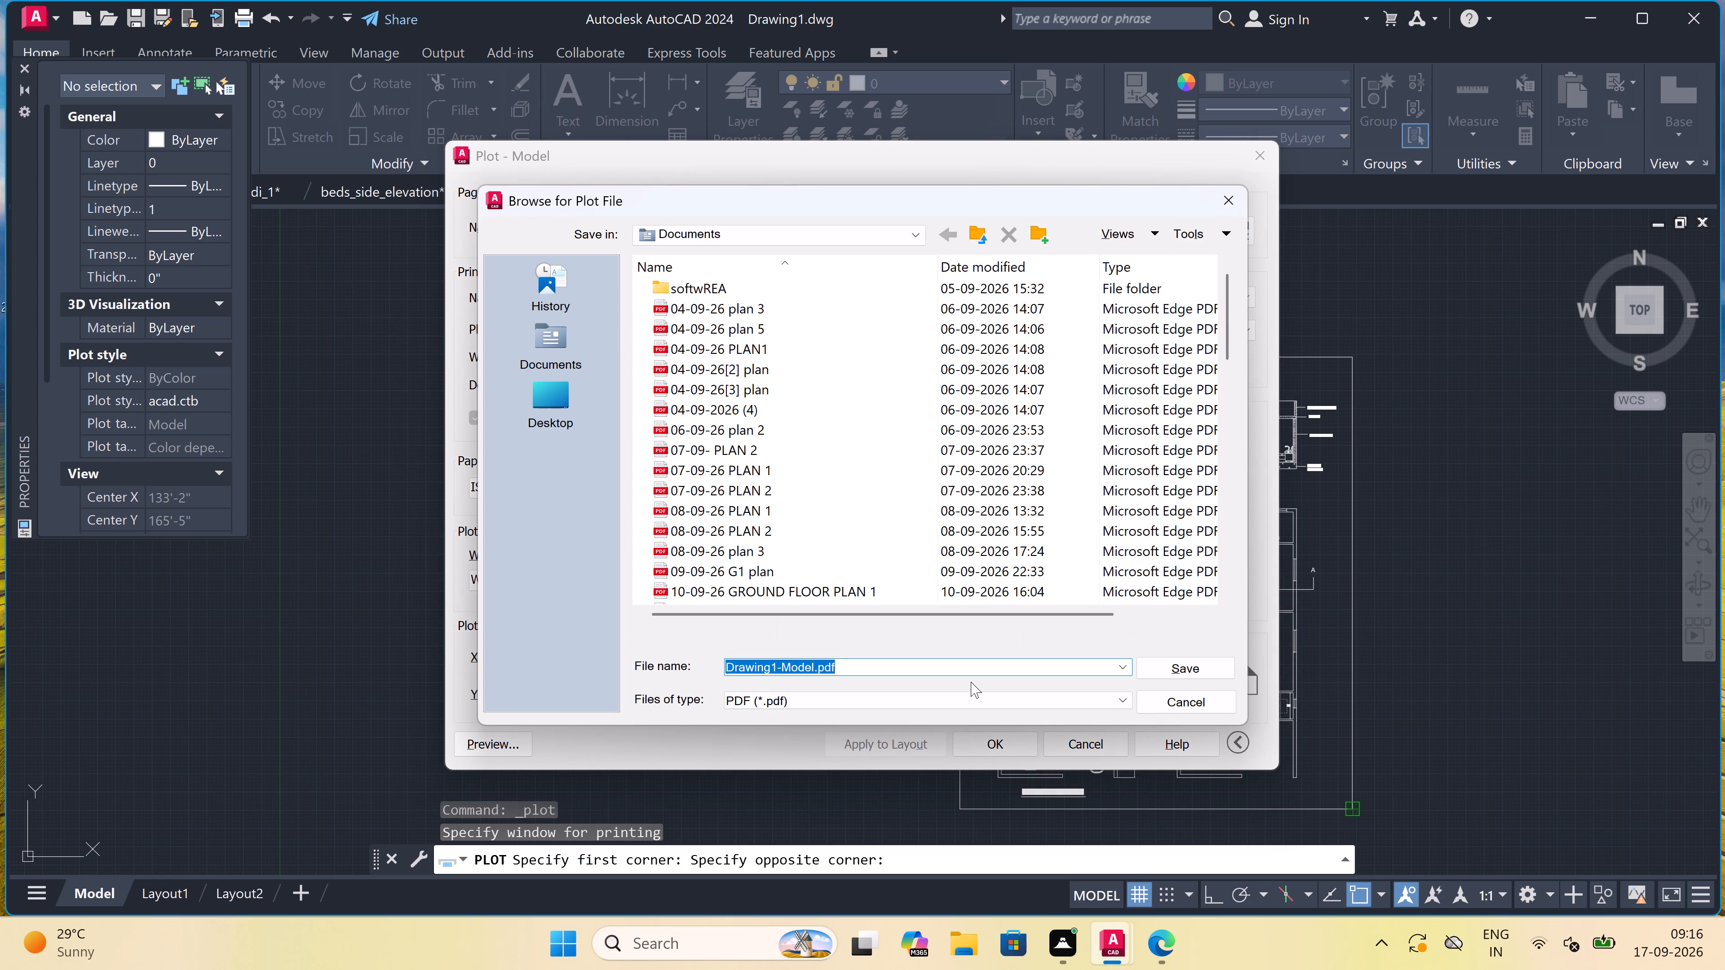
pyautogui.press('BackSpace')
pyautogui.write('ground floor plan')
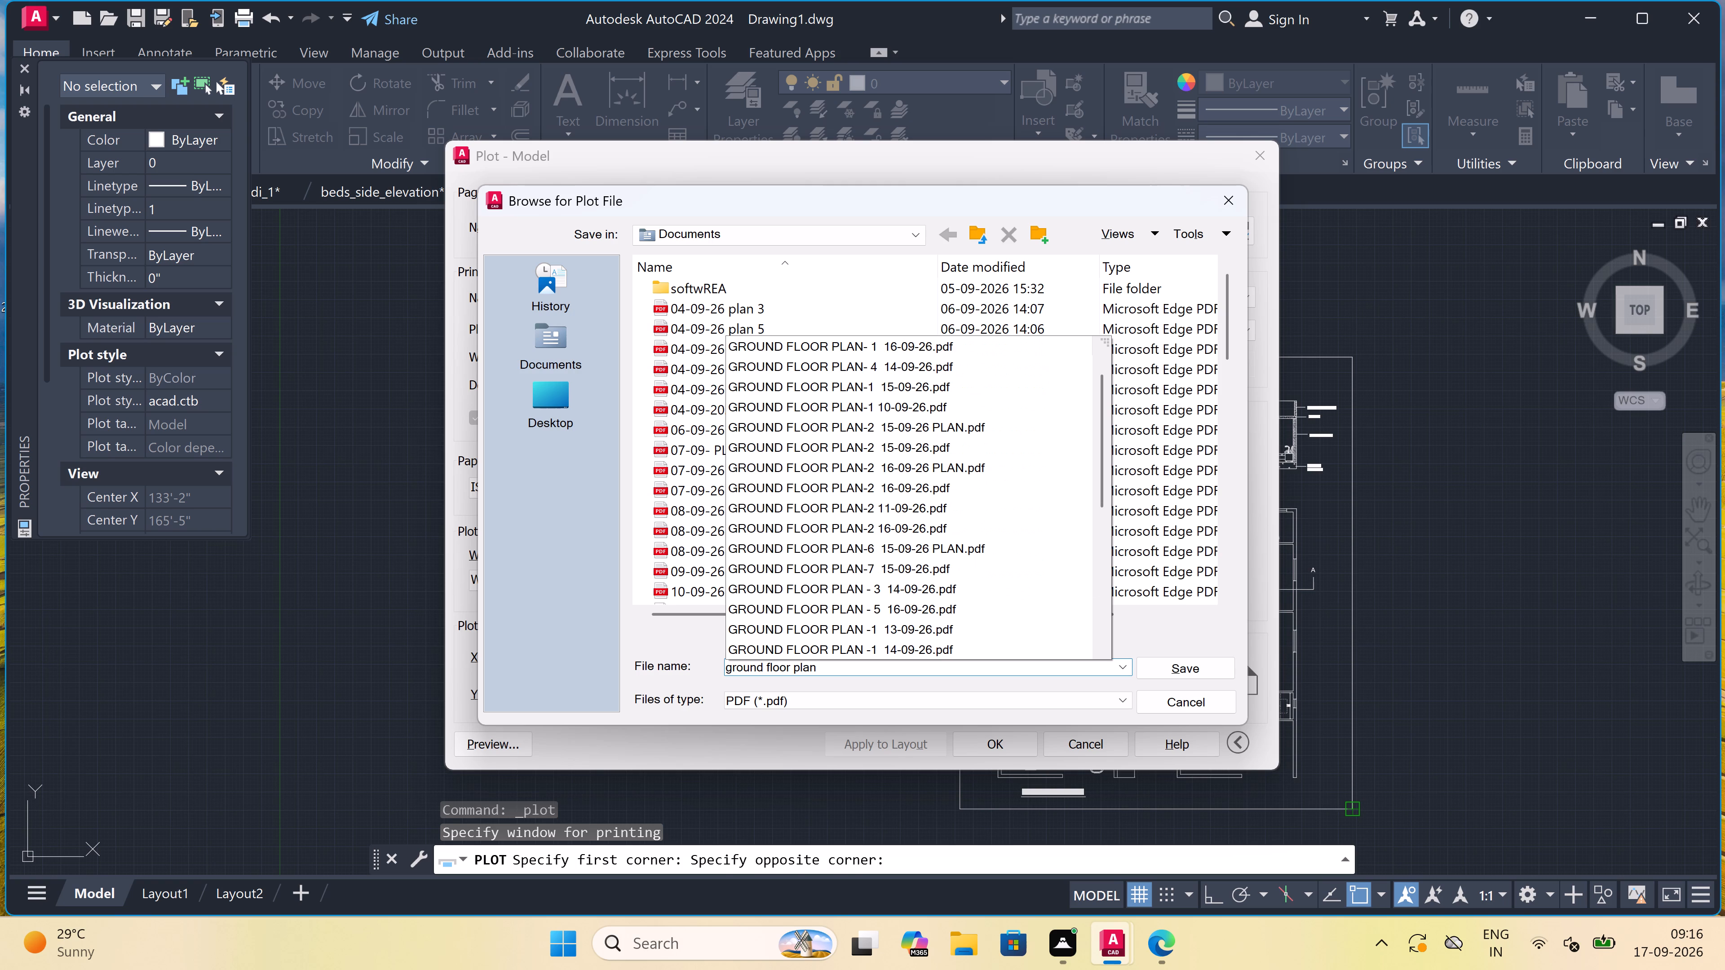
pyautogui.write('-1')
pyautogui.press('space')
pyautogui.press('space')
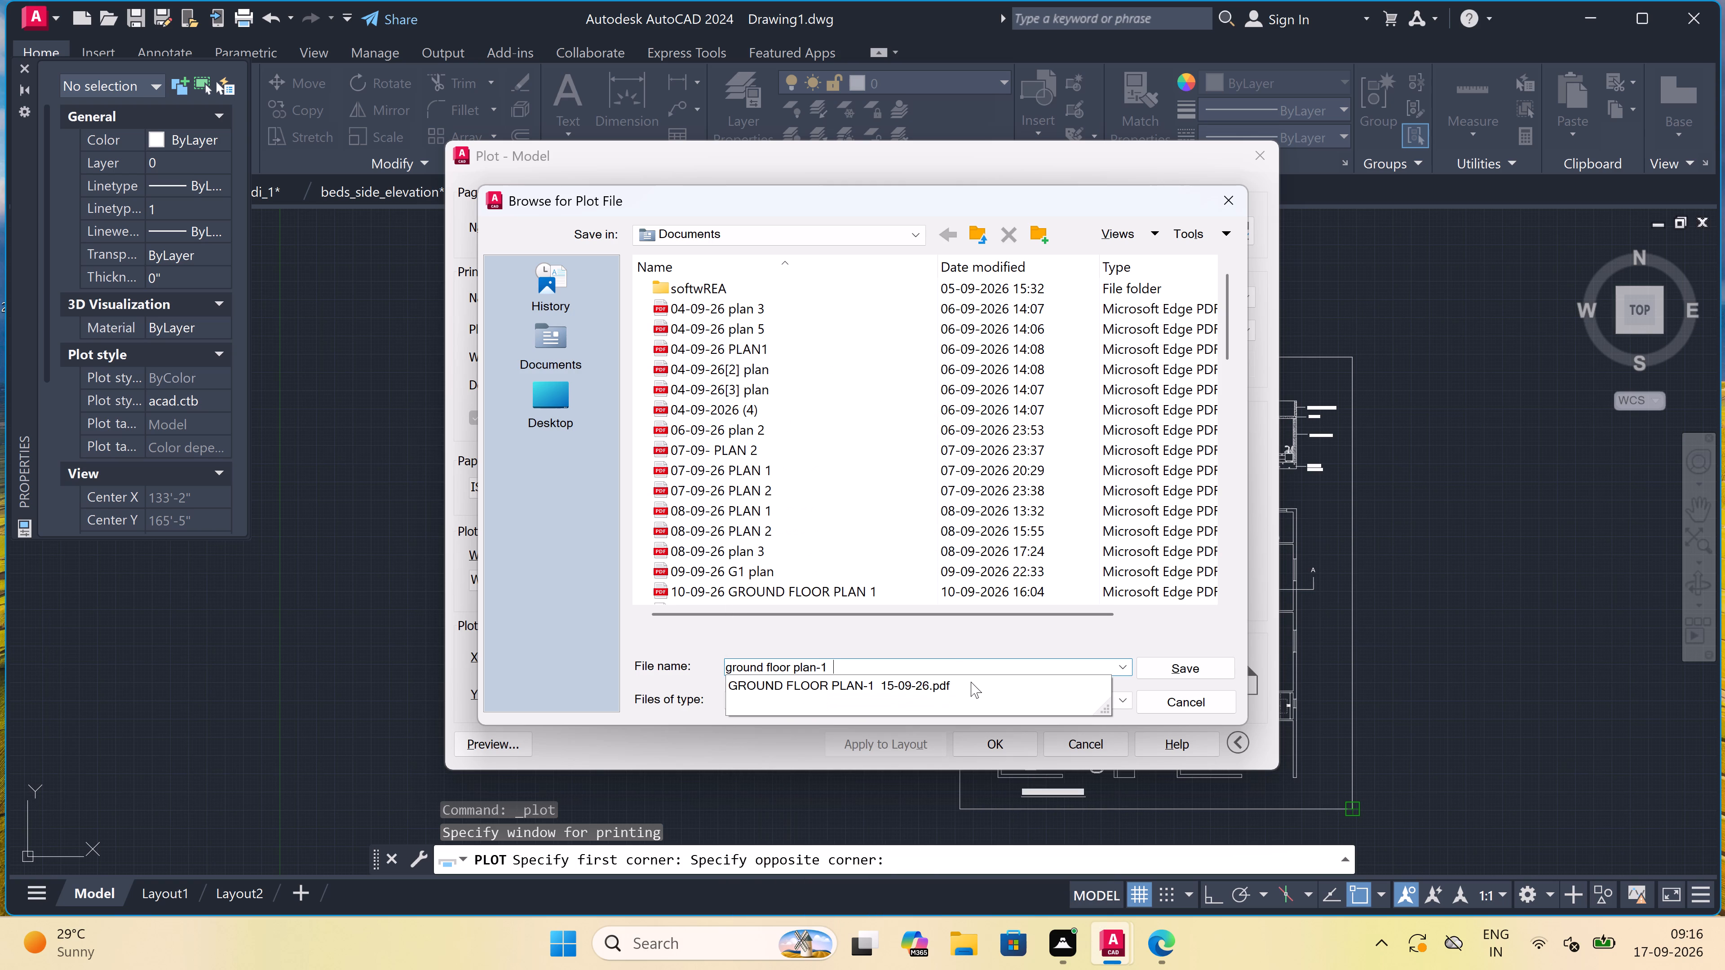
pyautogui.press('1')
pyautogui.write('7-09-26')
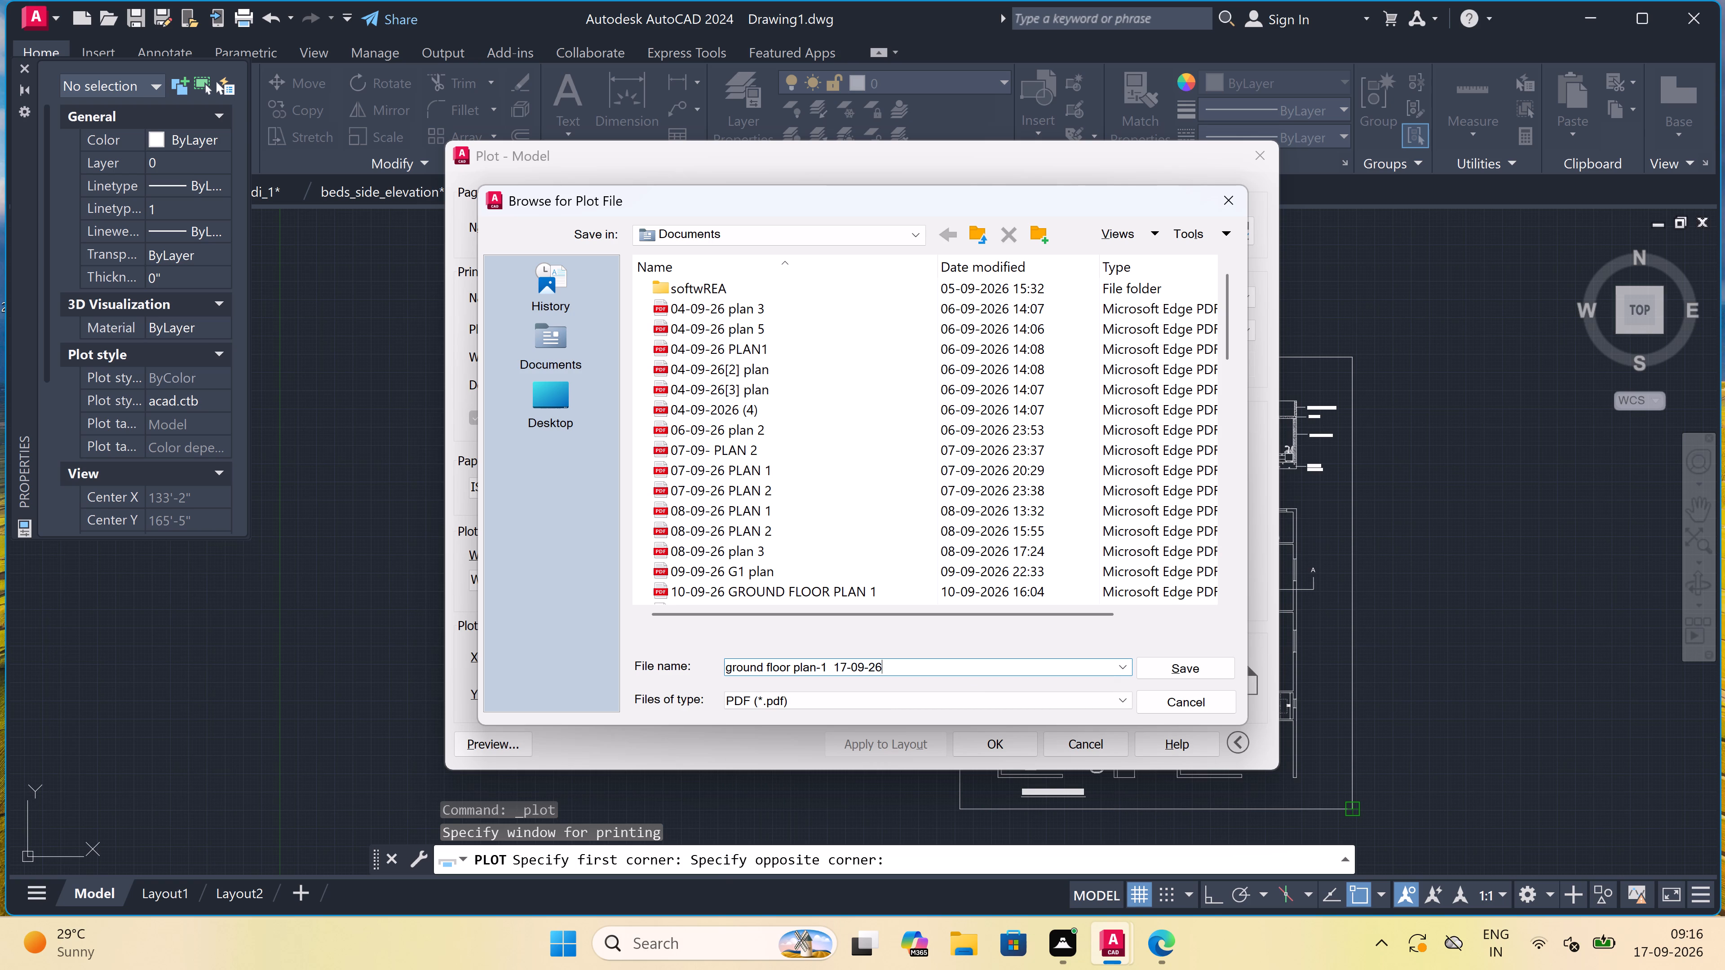
pyautogui.click(1160, 670)
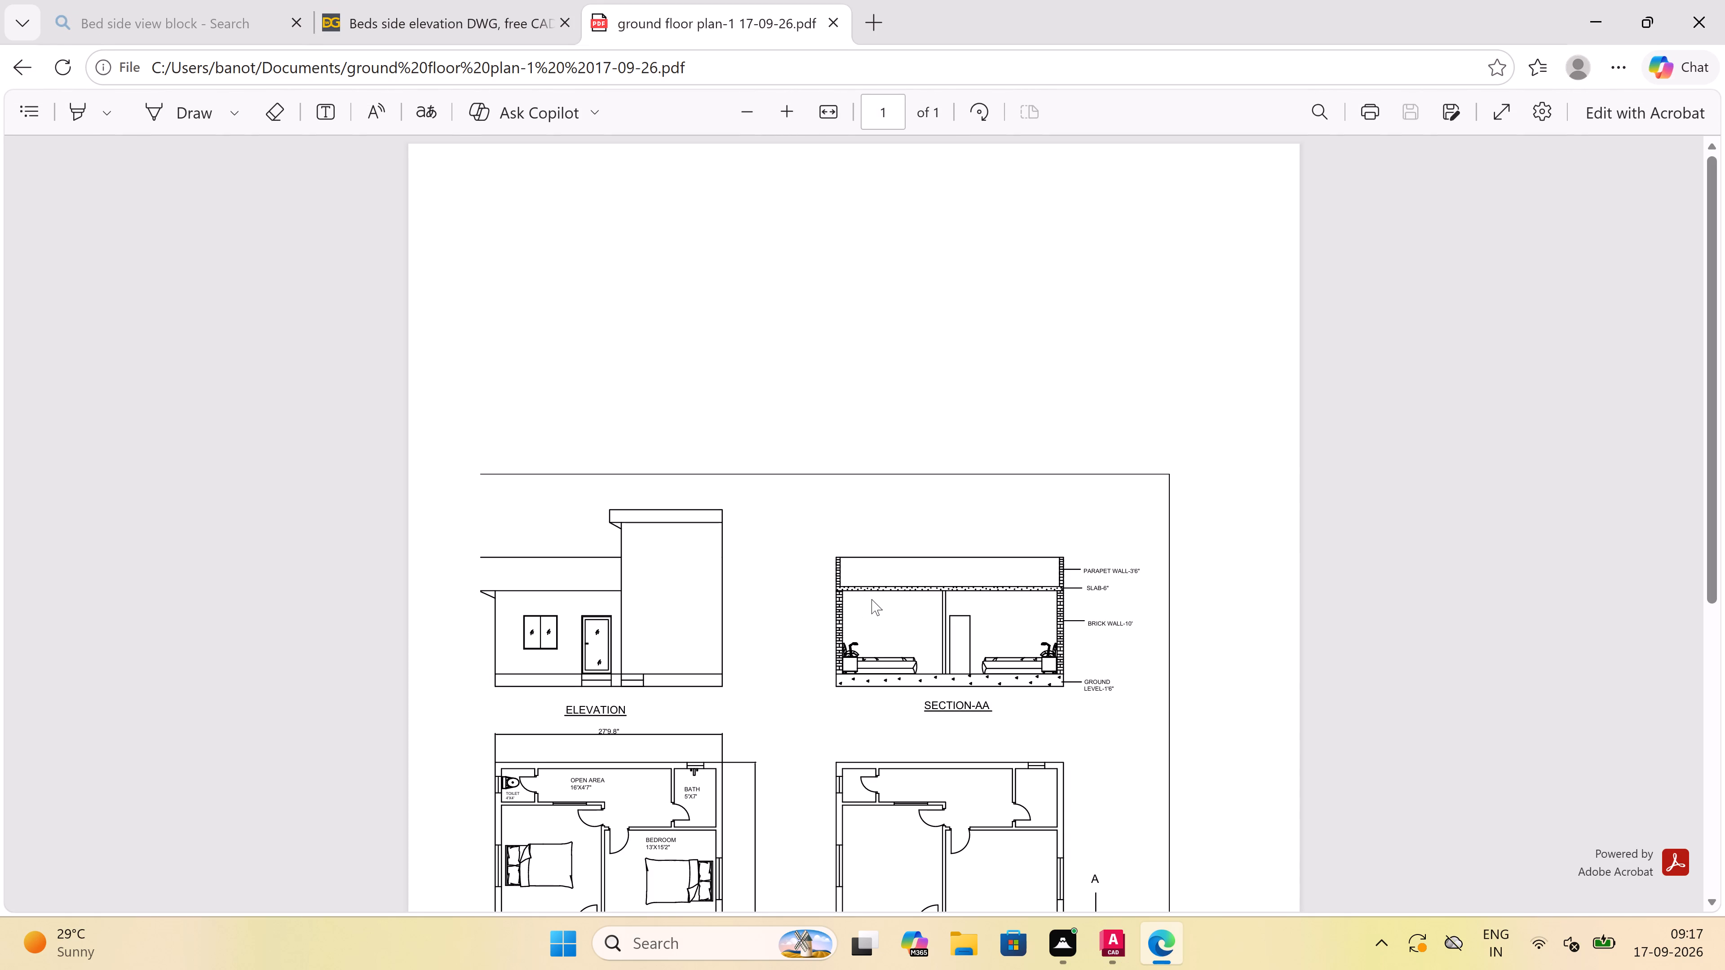
# Examine the plotted PDF for how the sheet border and drawings fit the page, and close the browser window.
pyautogui.scroll(-6, 876, 547)
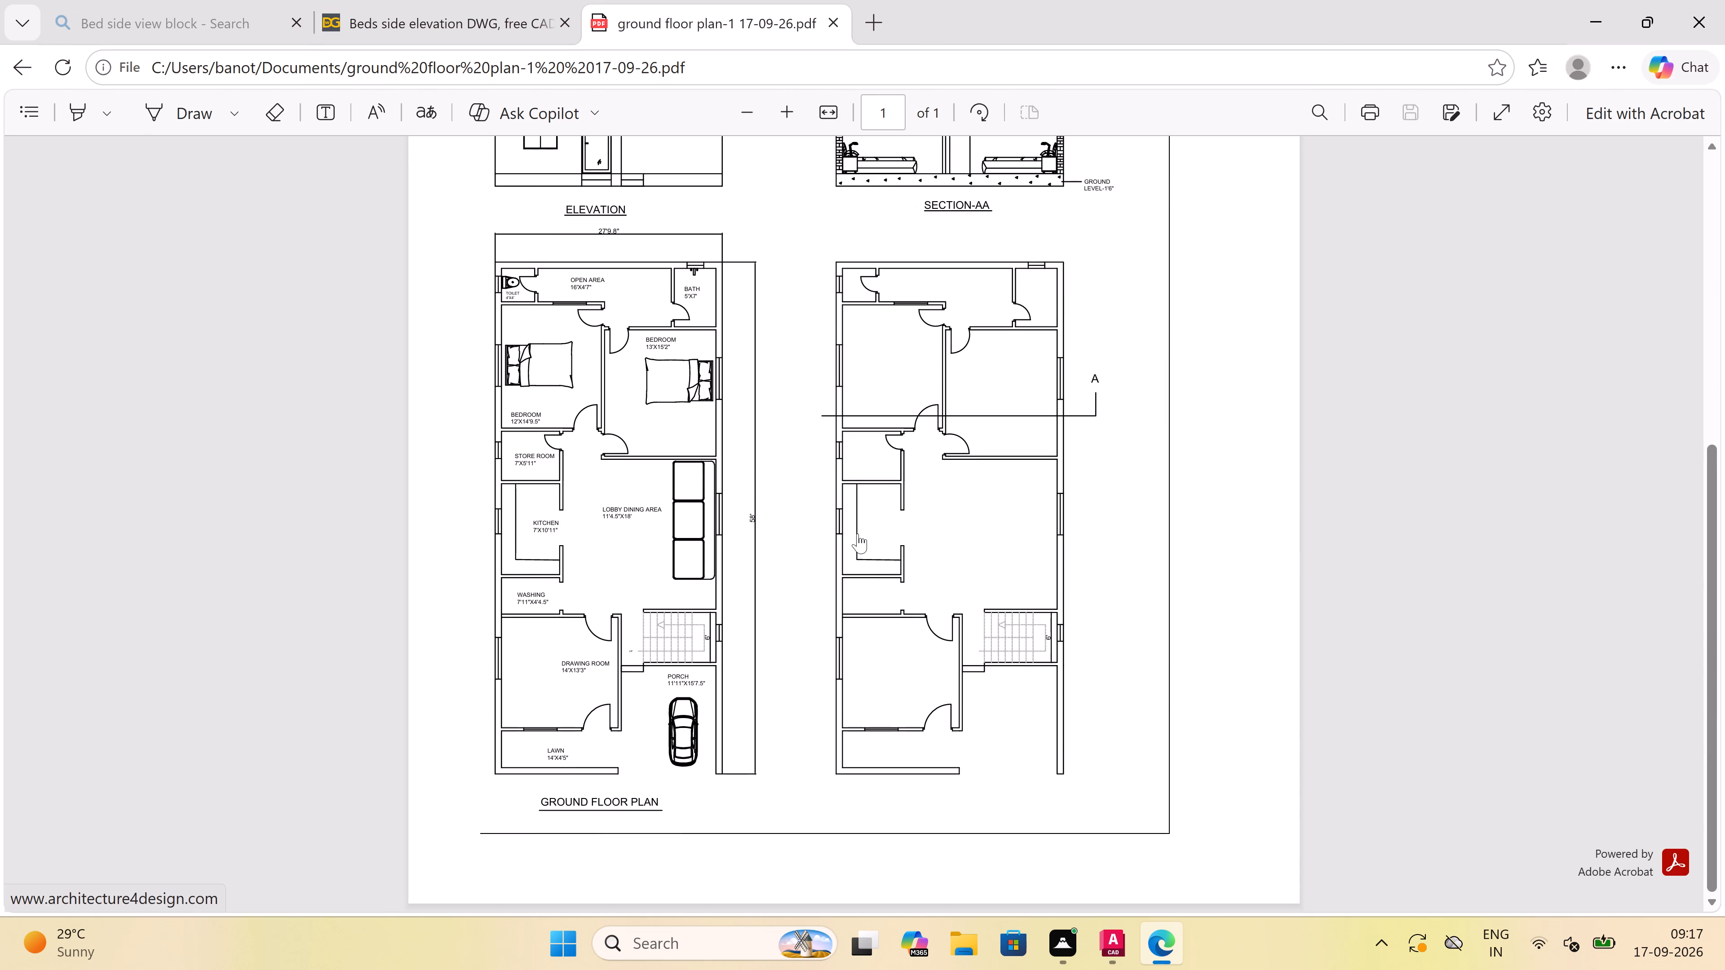
pyautogui.scroll(-1, 858, 533)
pyautogui.scroll(6, 858, 533)
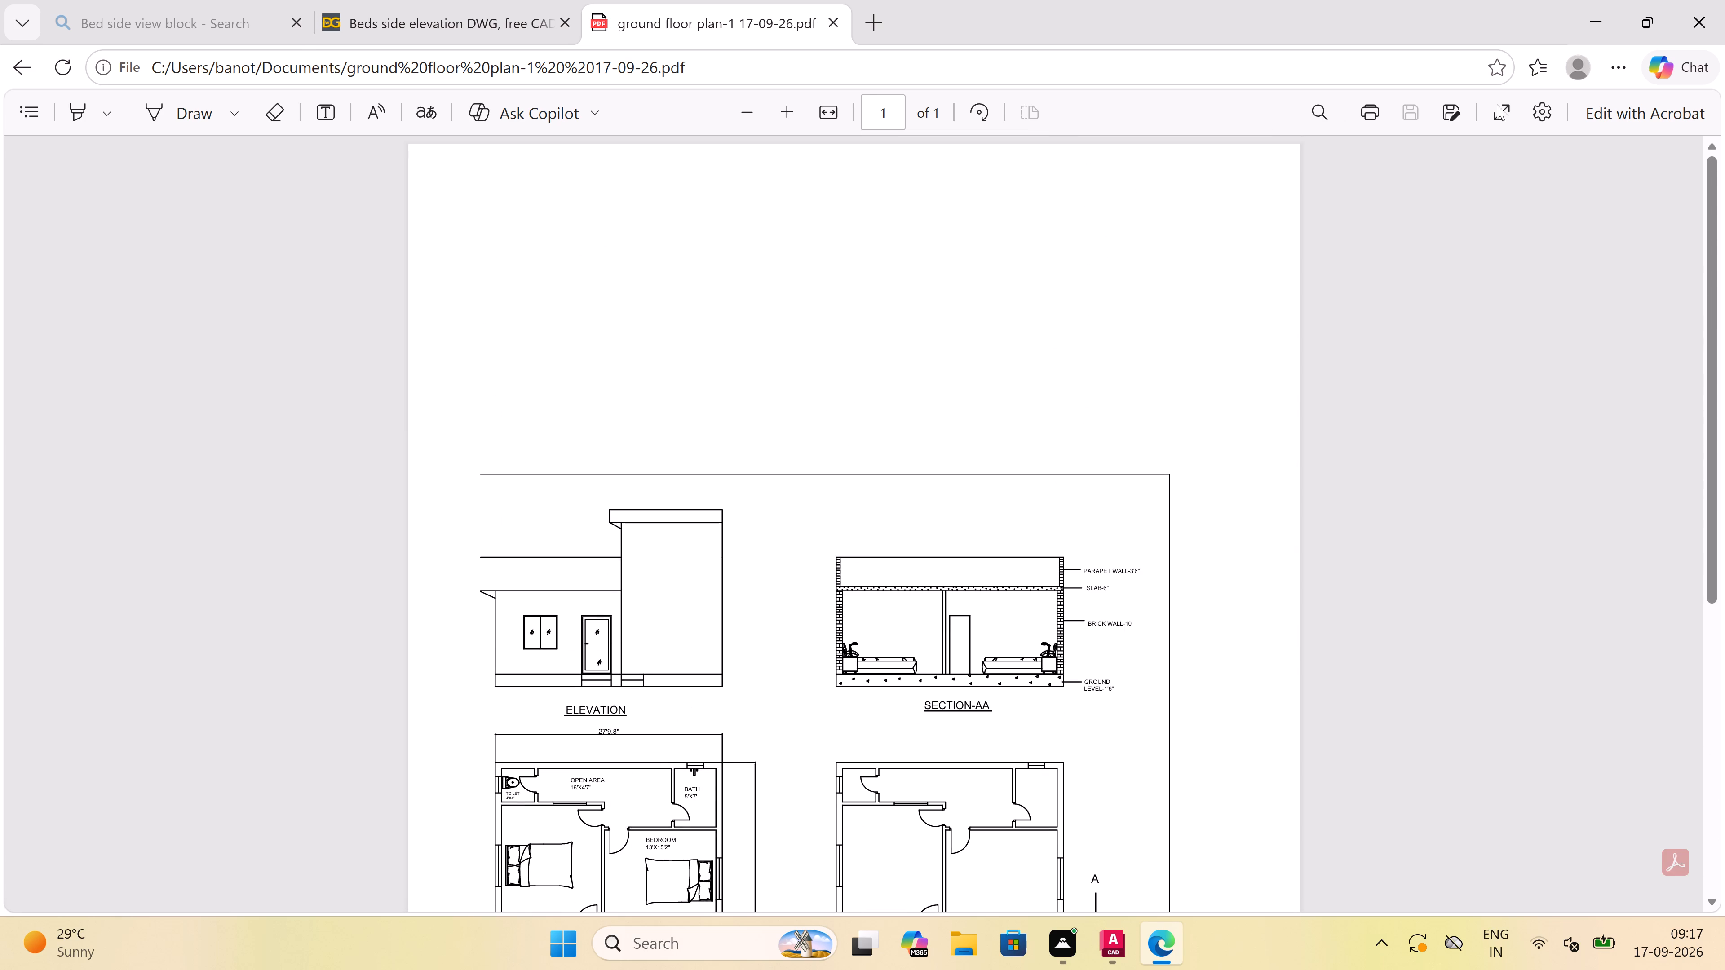
pyautogui.click(1692, 8)
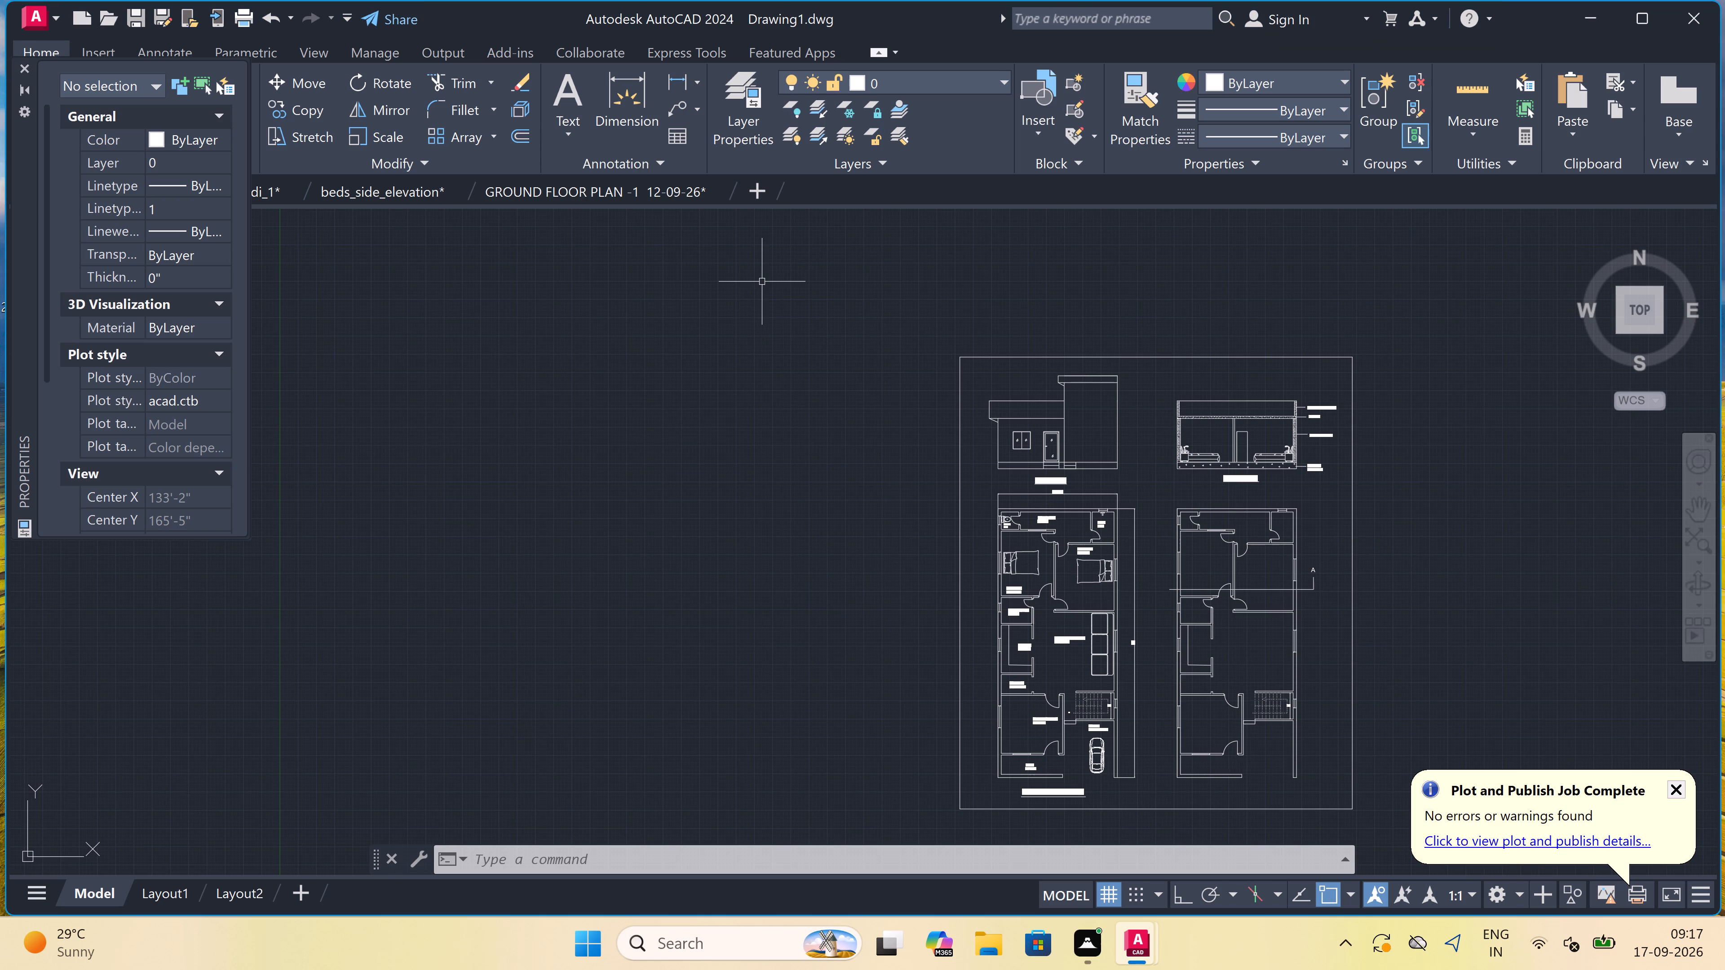
# Reopen the single-sheet plot setup, change the paper size to ISO A4 (210.00 x 297.00 MM), and apply it to the layout.
pyautogui.hotkey('ctrl', 'p')
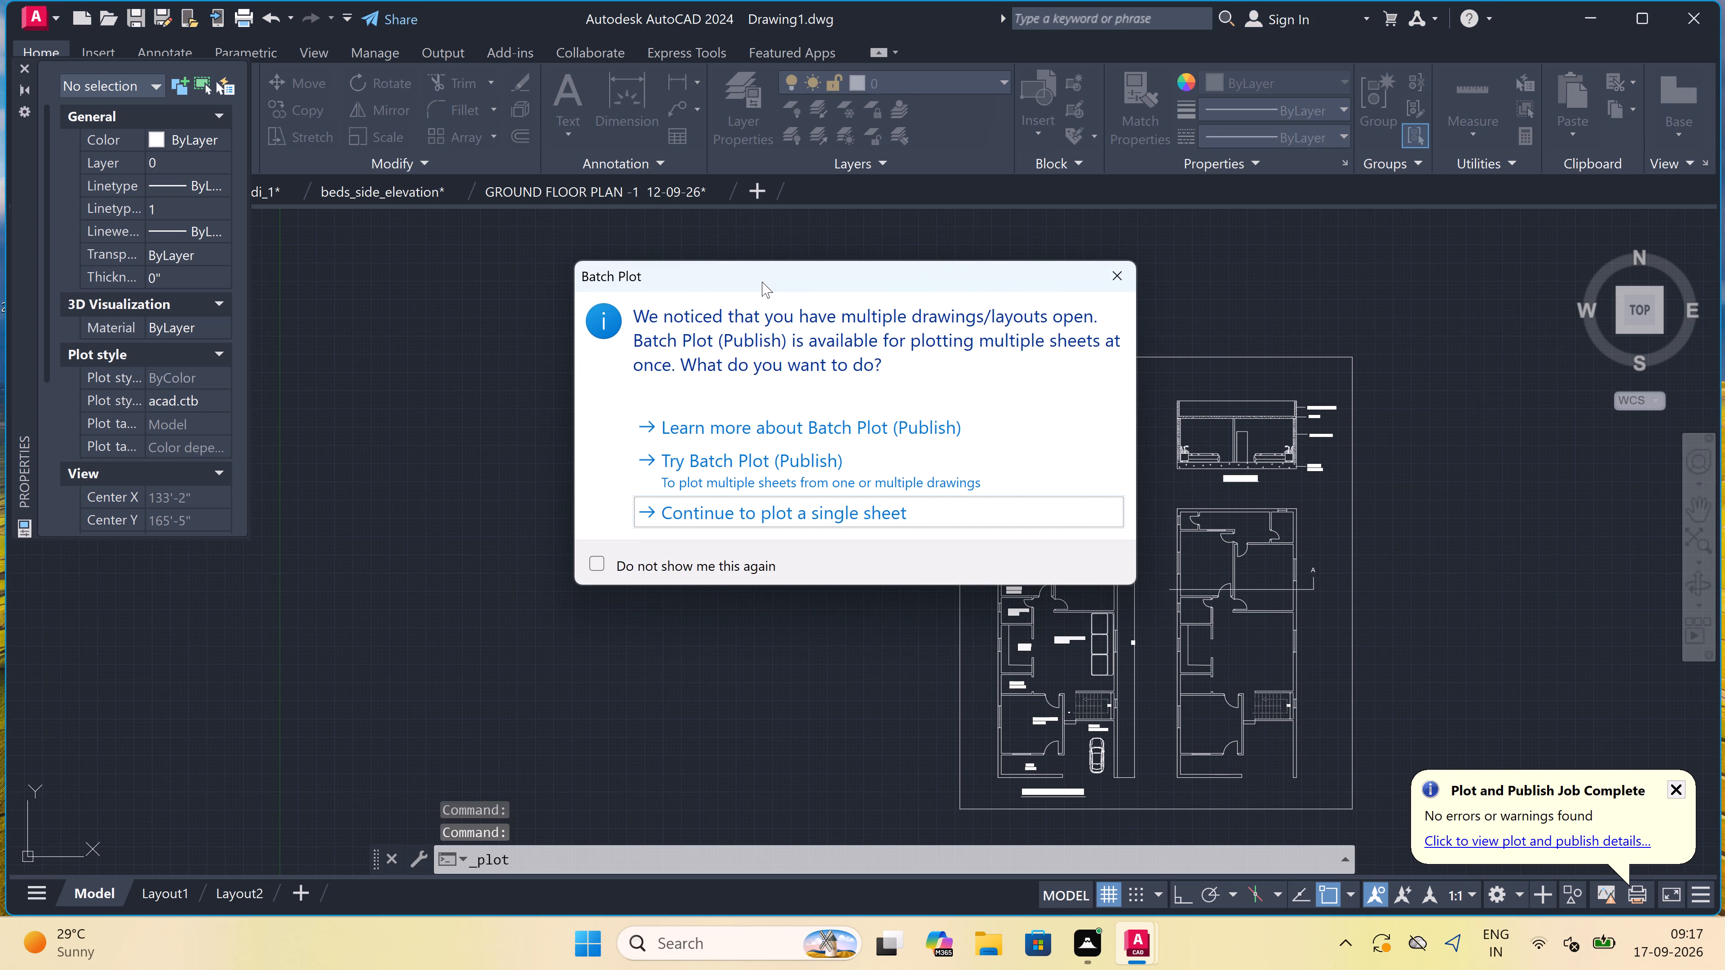
pyautogui.press('Escape')
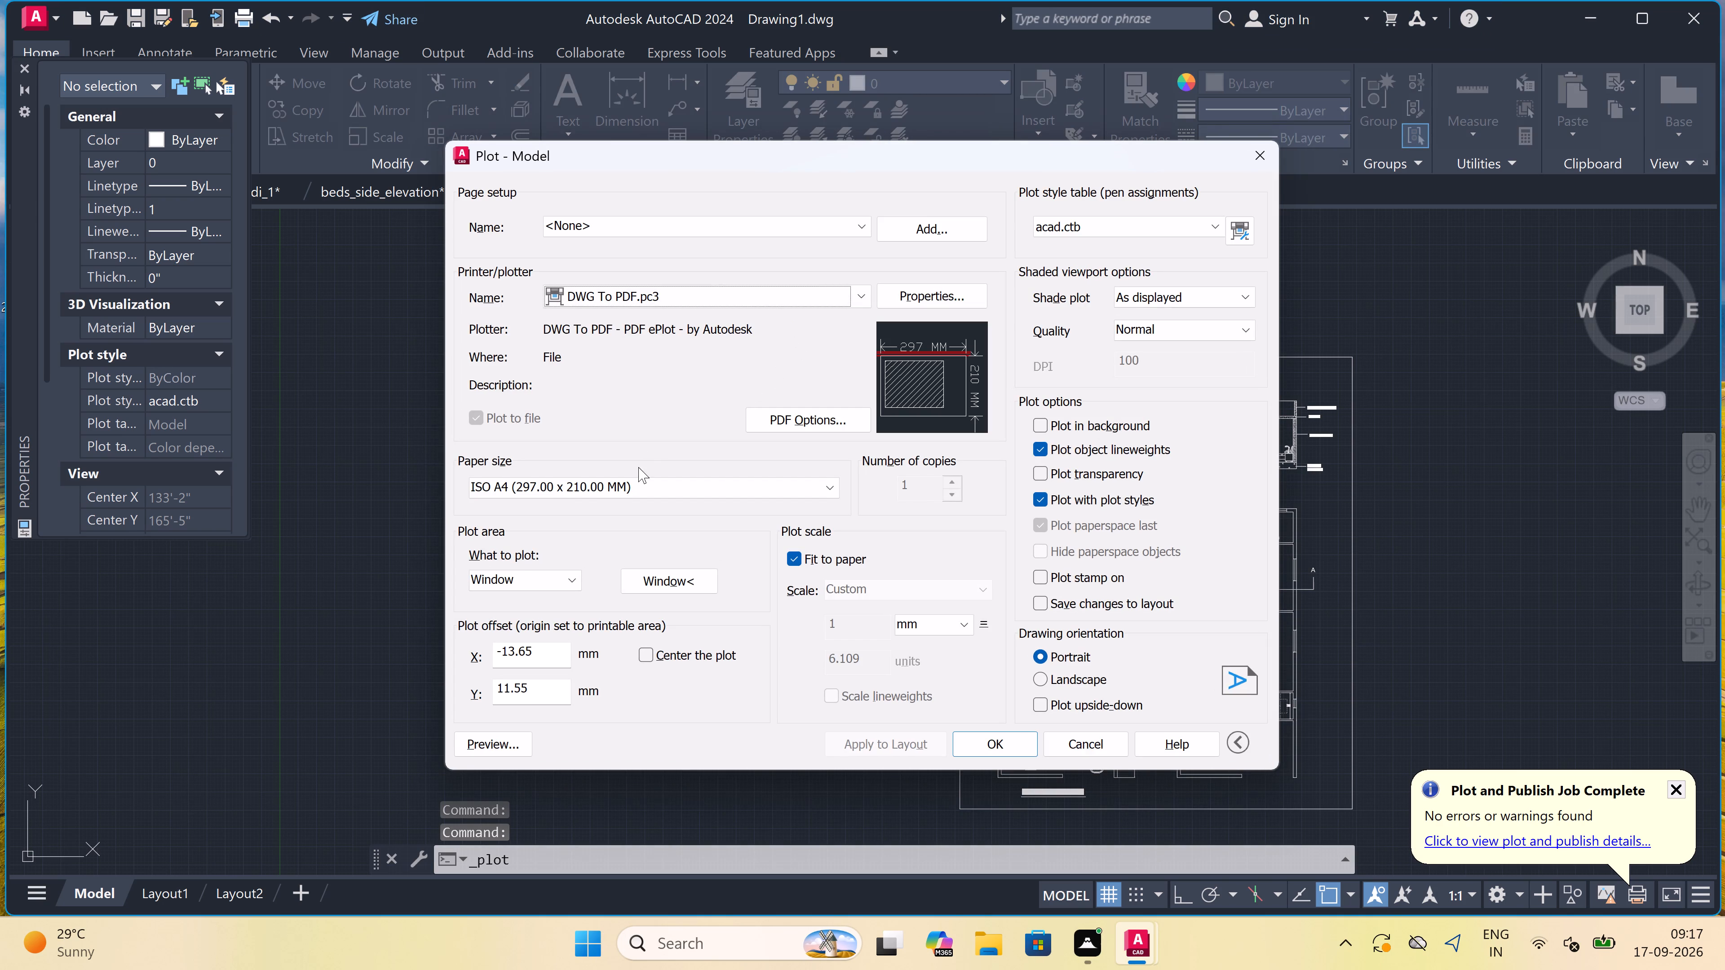
pyautogui.click(628, 479)
pyautogui.scroll(1, 612, 505)
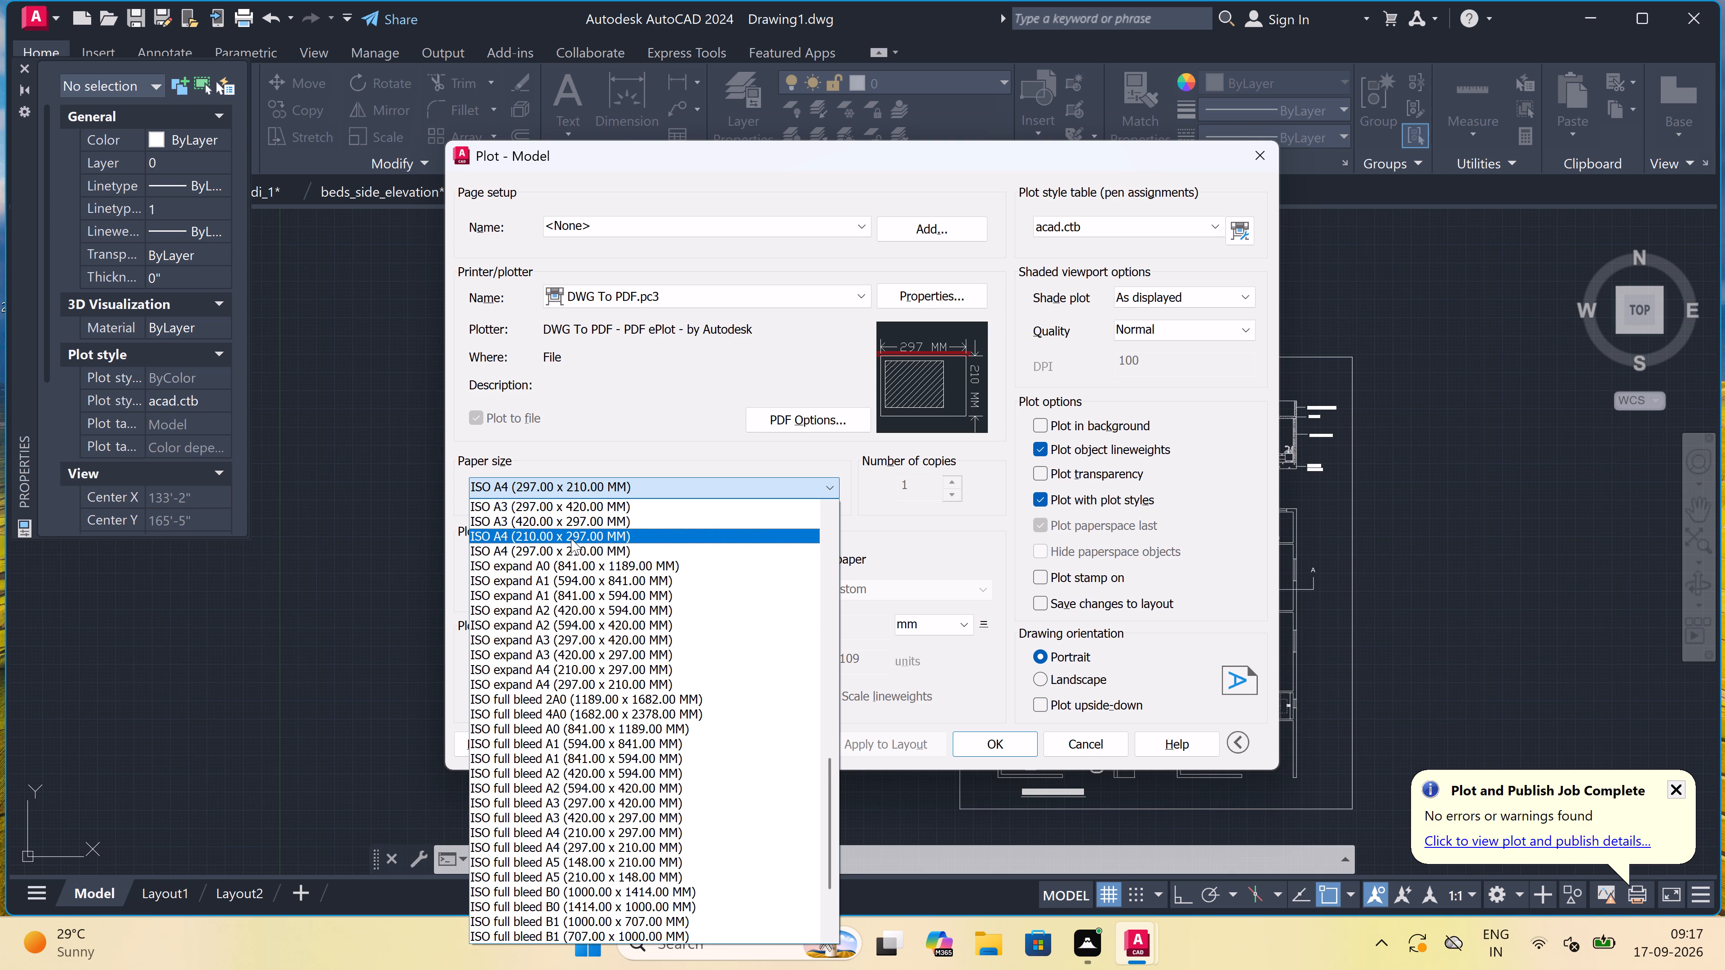
pyautogui.click(571, 538)
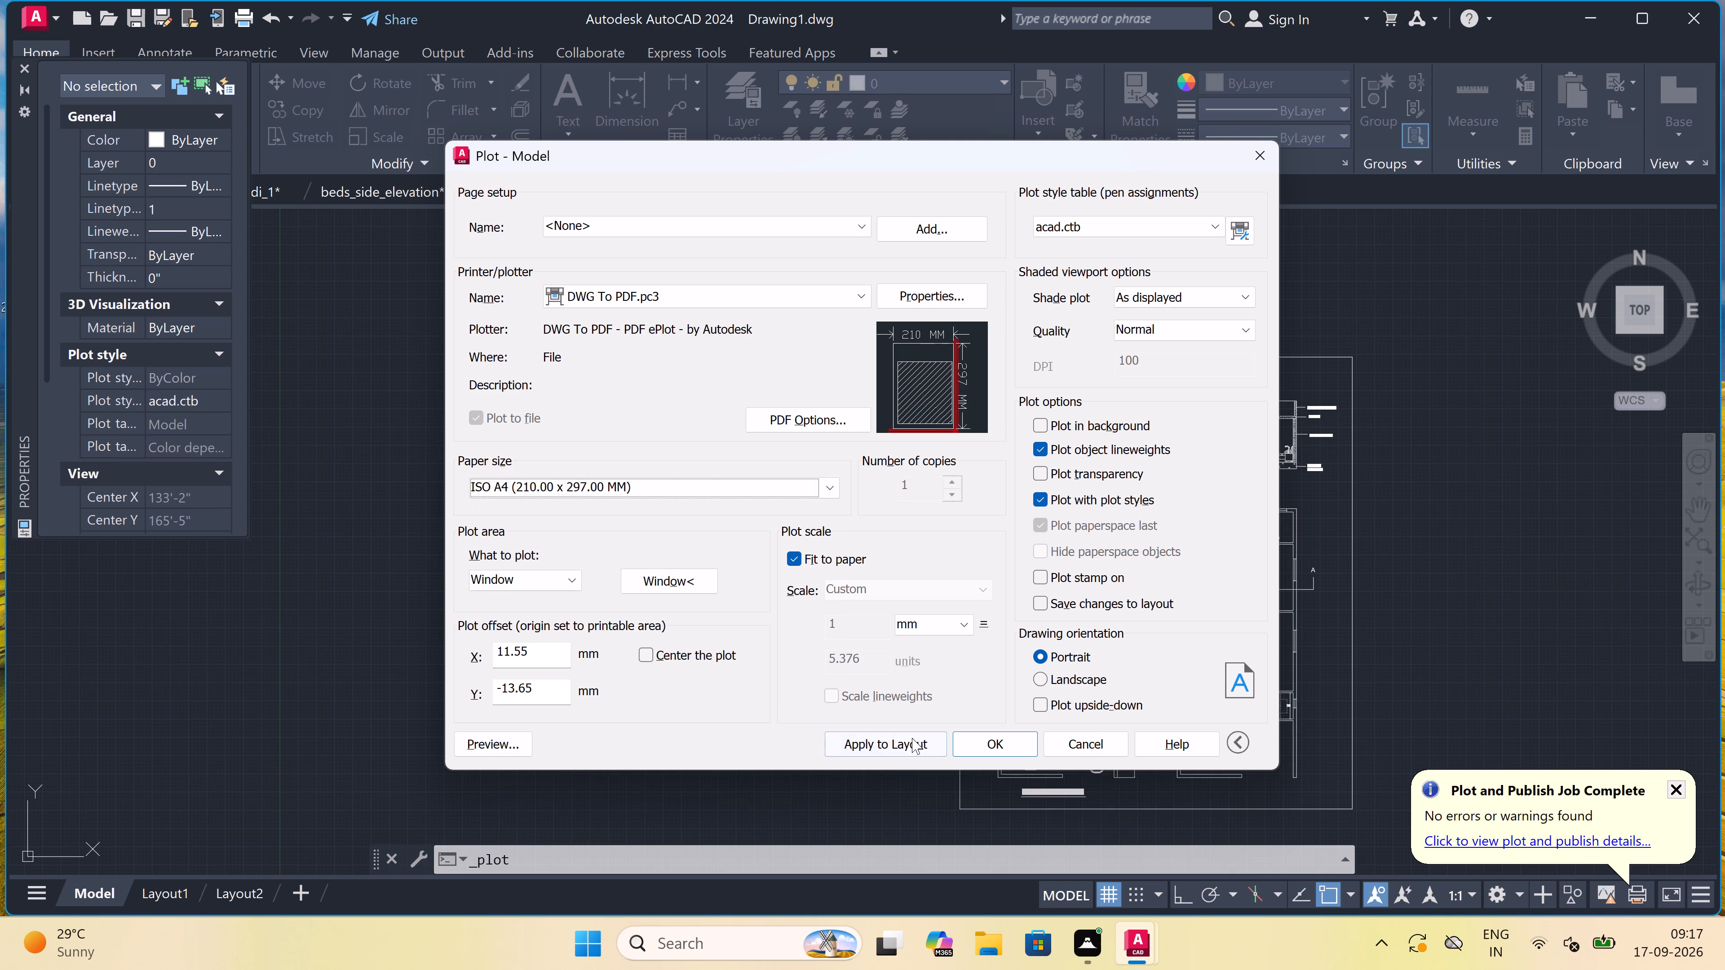
pyautogui.click(876, 747)
# Plot the sheet to a new PDF in Documents named "ground floor plan -1 17-09-26".
pyautogui.click(988, 745)
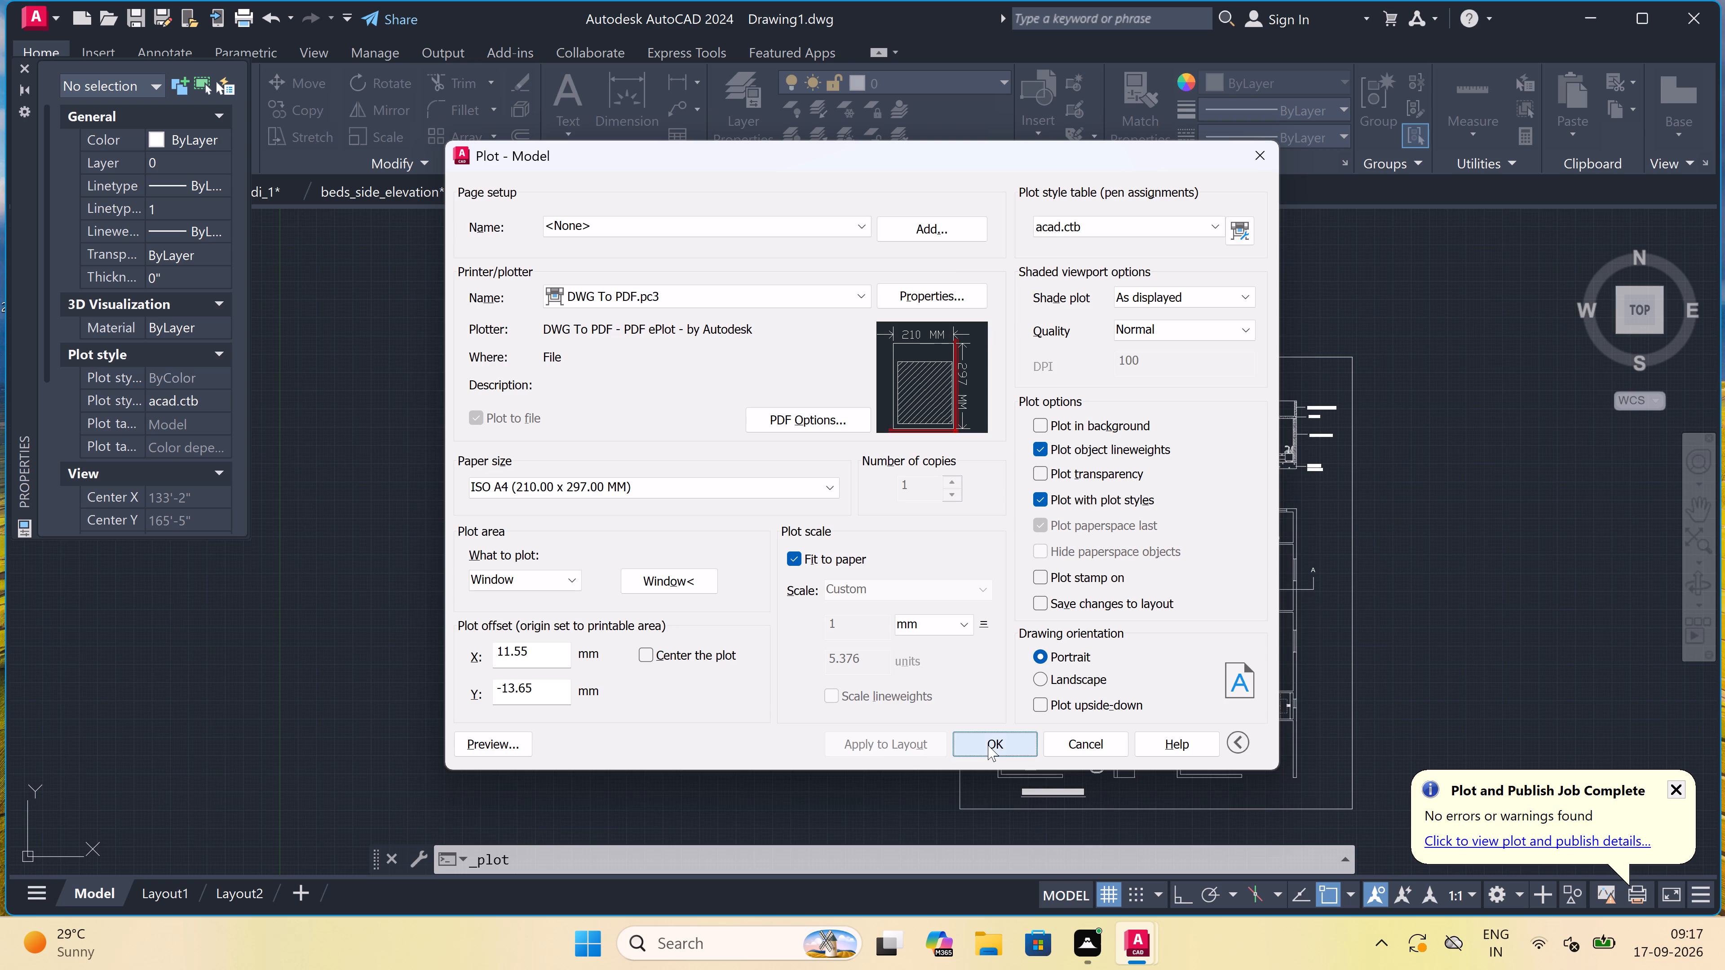
pyautogui.press('BackSpace')
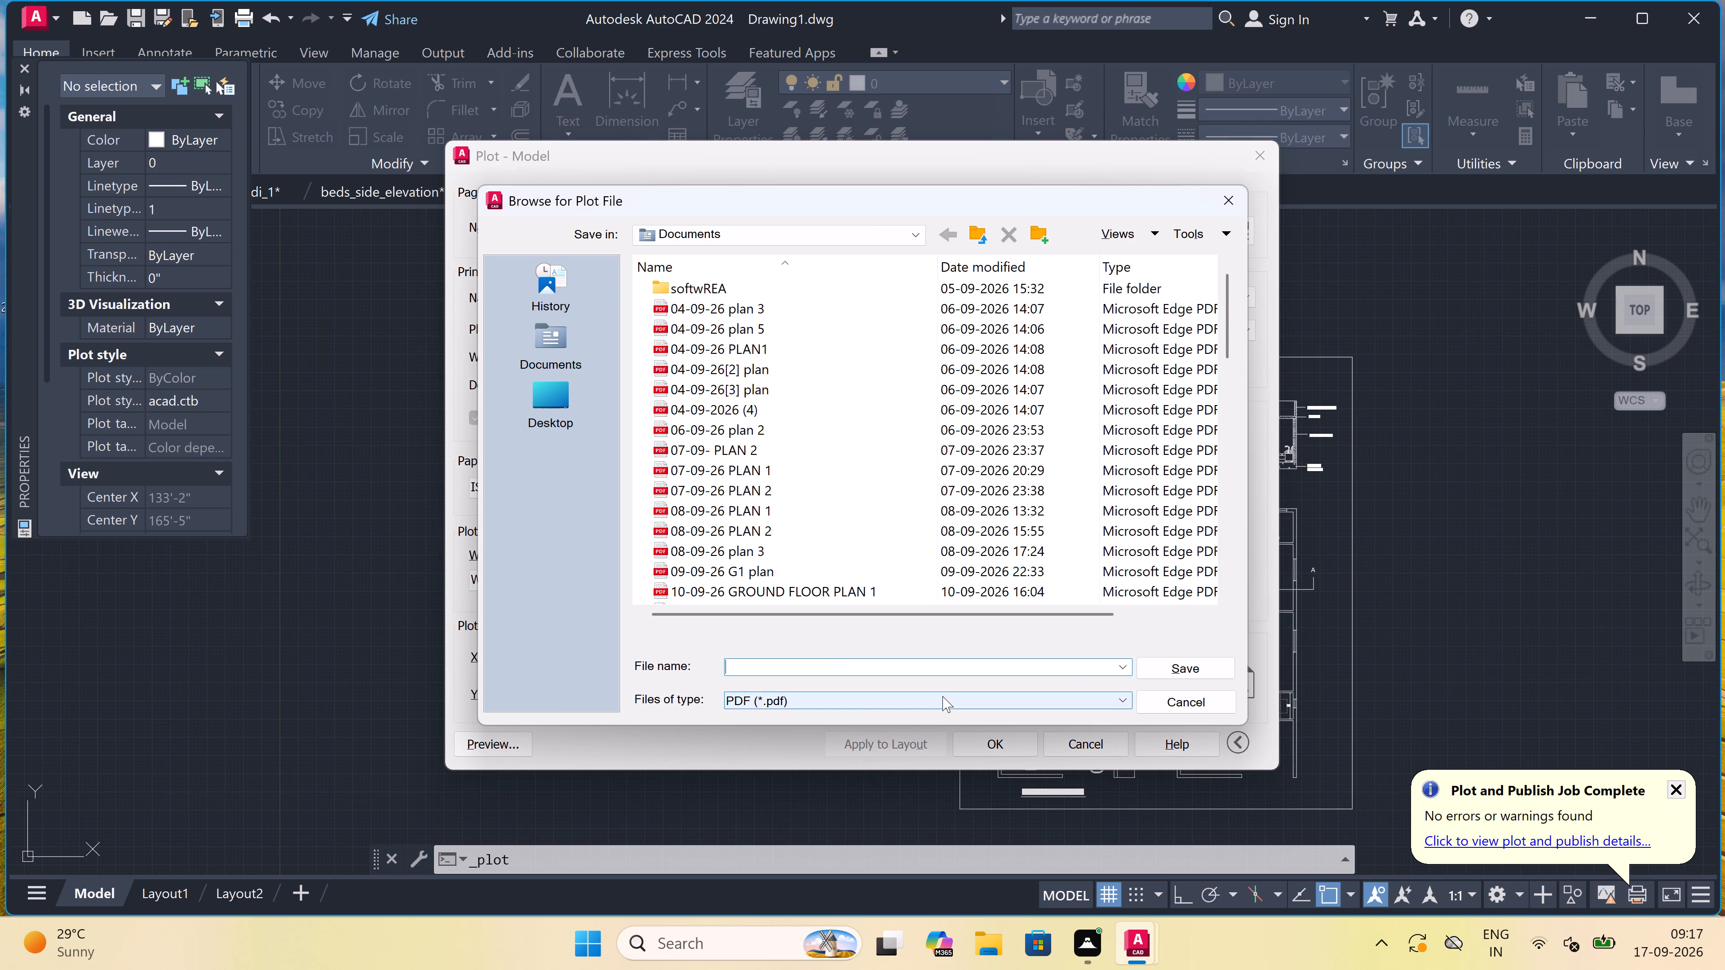
pyautogui.write('ground floor plan')
pyautogui.press('space')
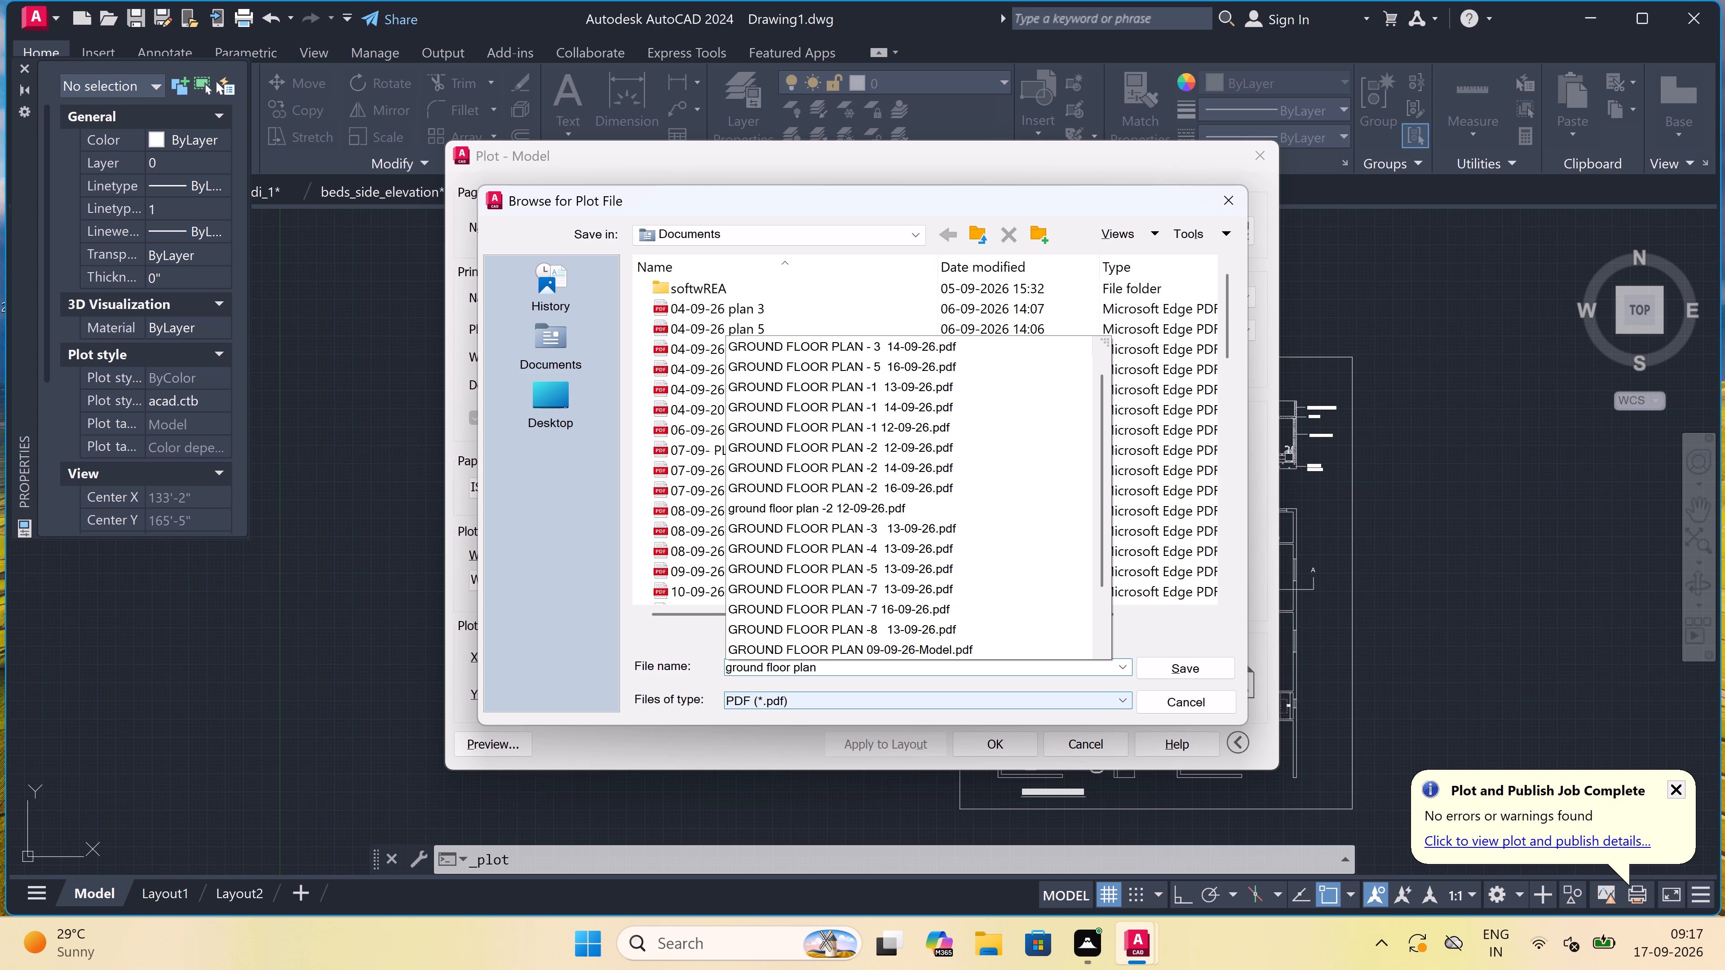
pyautogui.write('-1')
pyautogui.press('space')
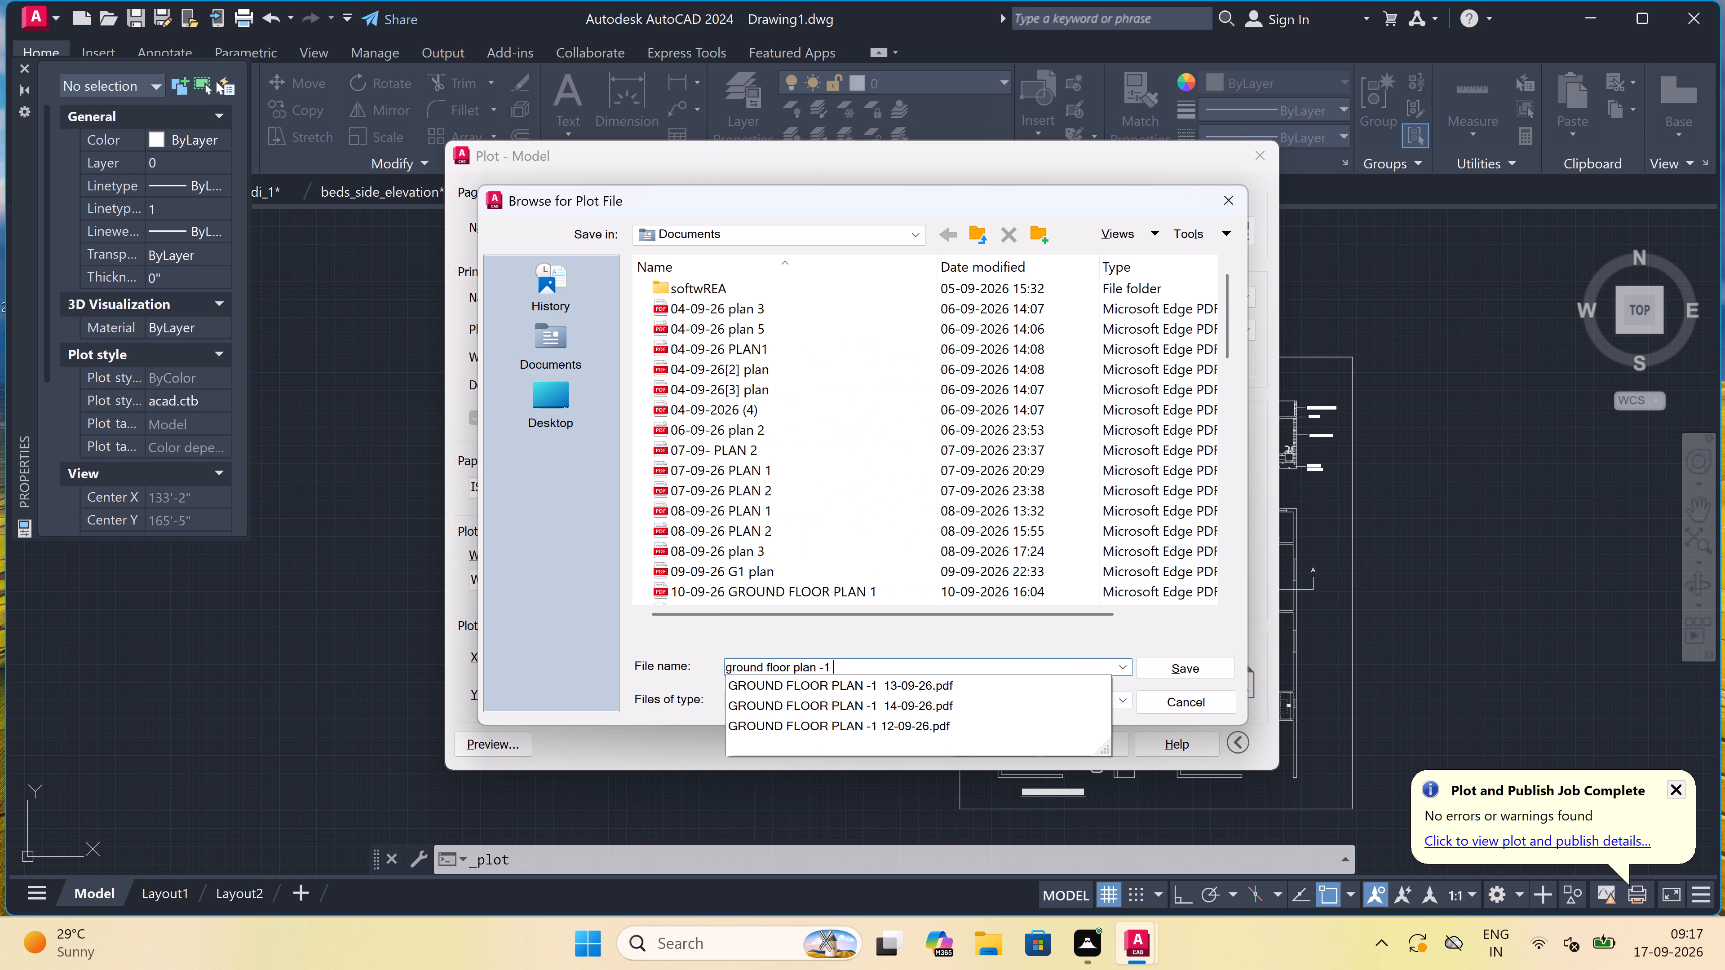
pyautogui.press('space')
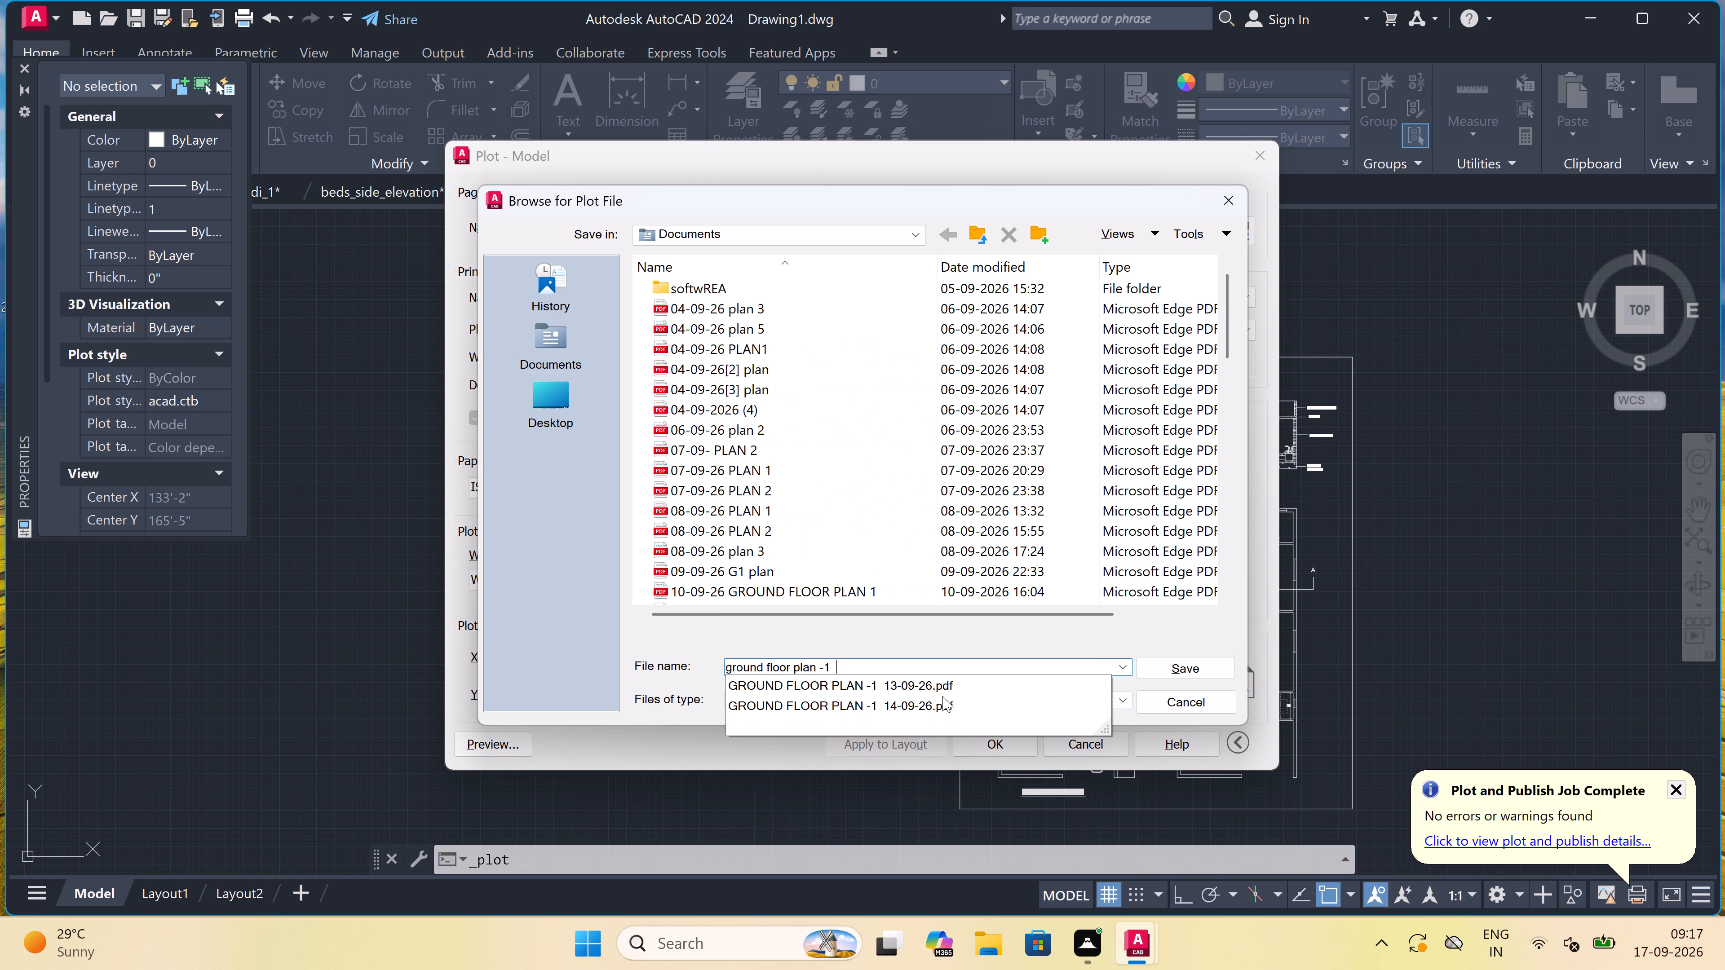
pyautogui.write('17')
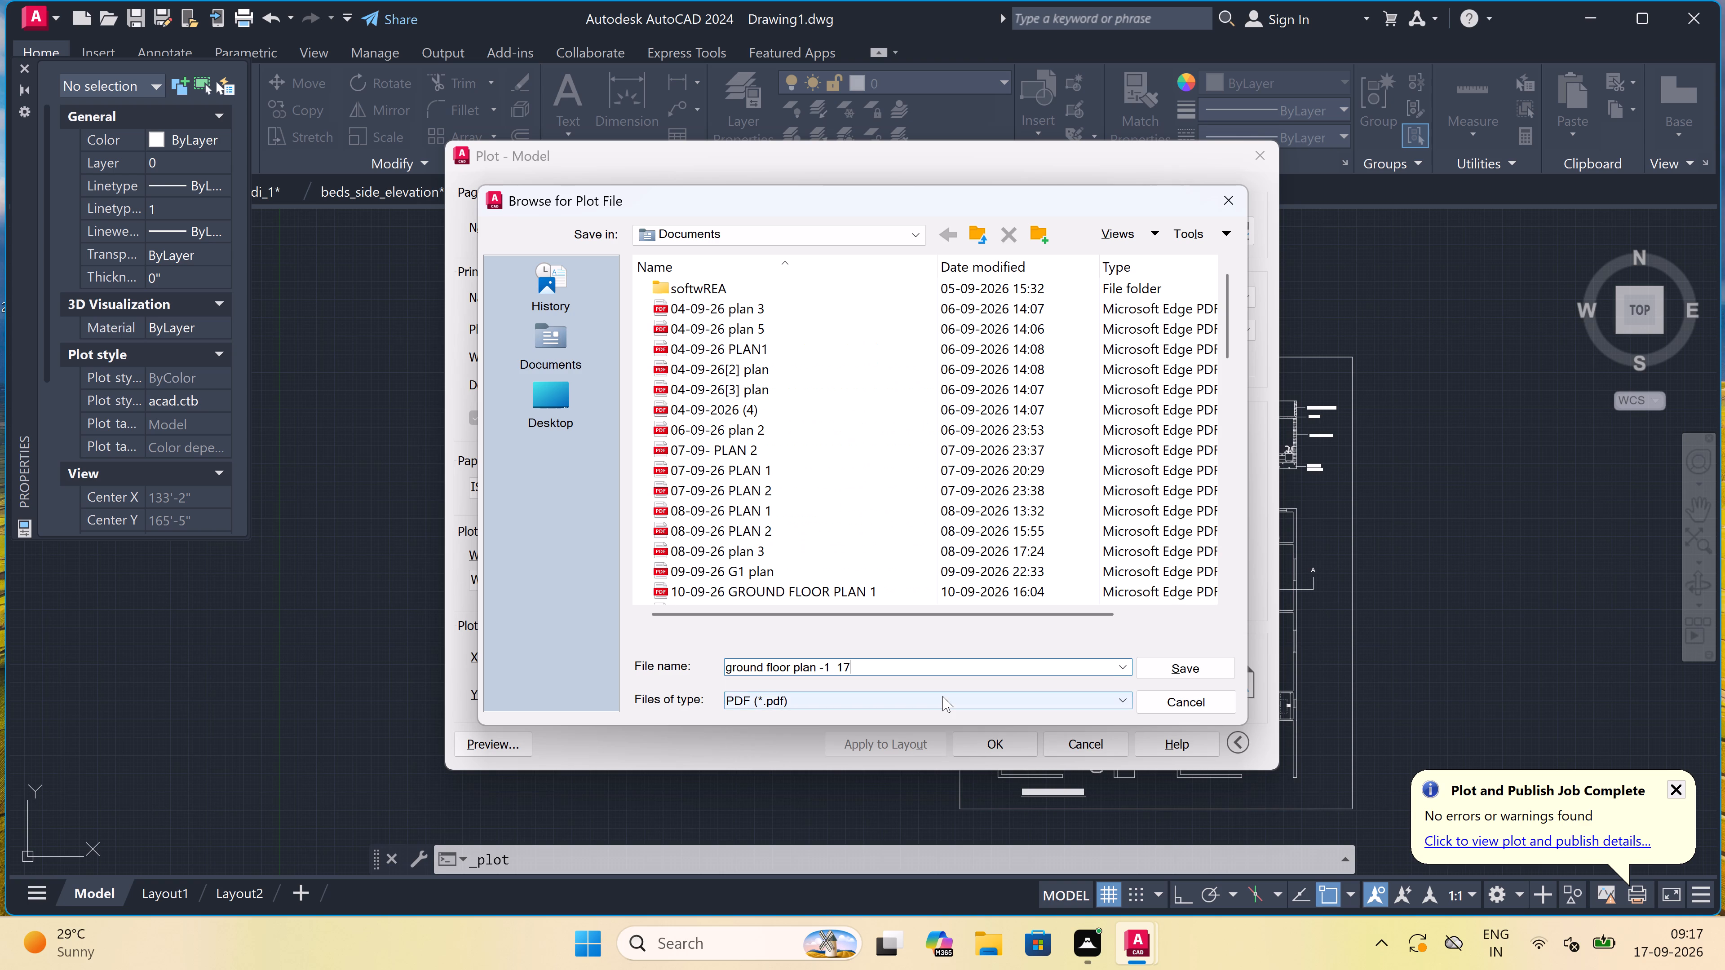
pyautogui.write('-09-')
pyautogui.write('26')
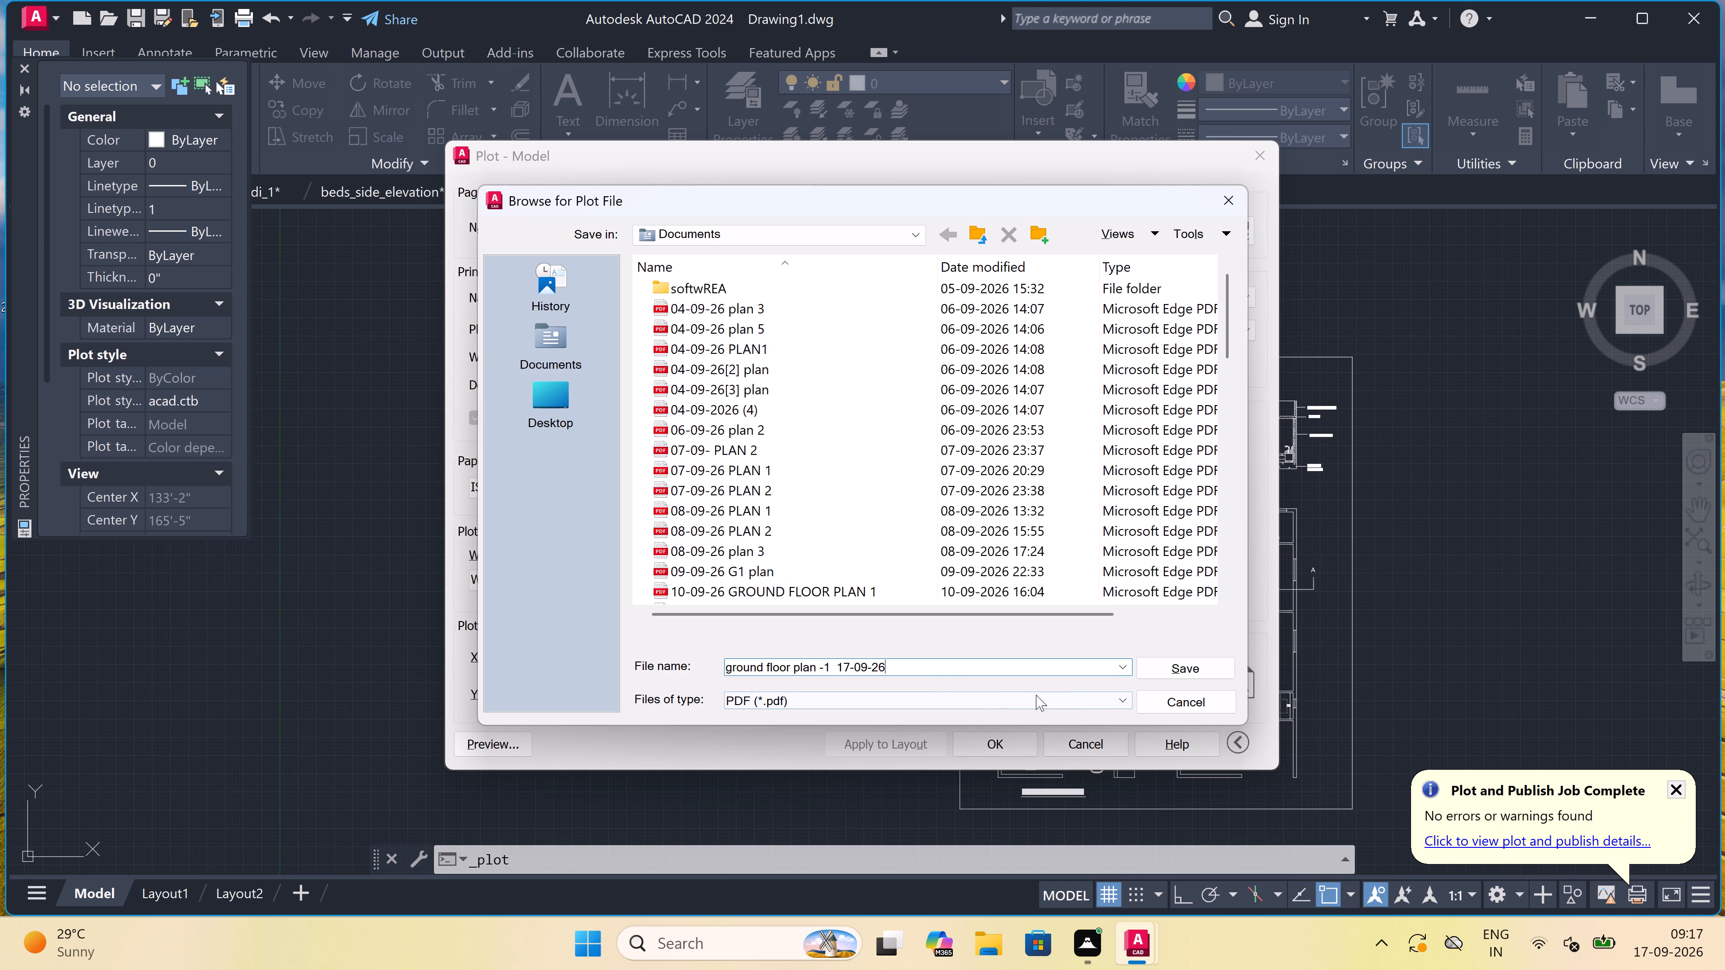
pyautogui.click(1155, 672)
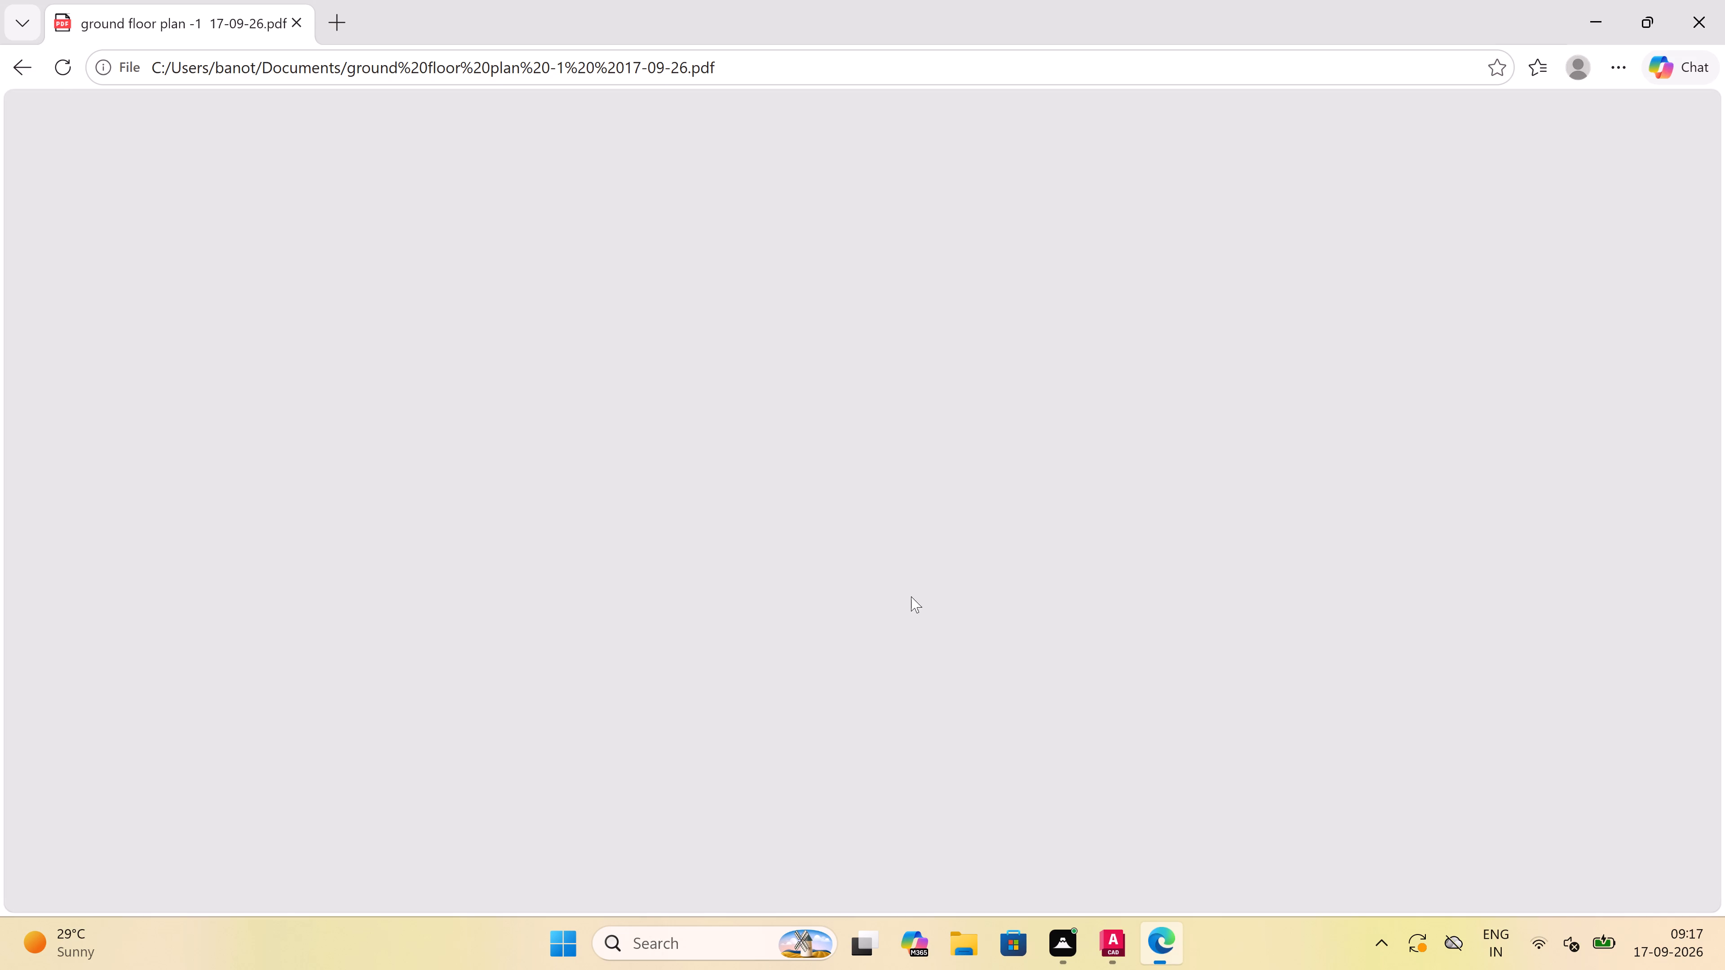
# Examine the new A4 PDF for how the border and drawings fit the page, and close the browser window.
pyautogui.scroll(-4, 827, 461)
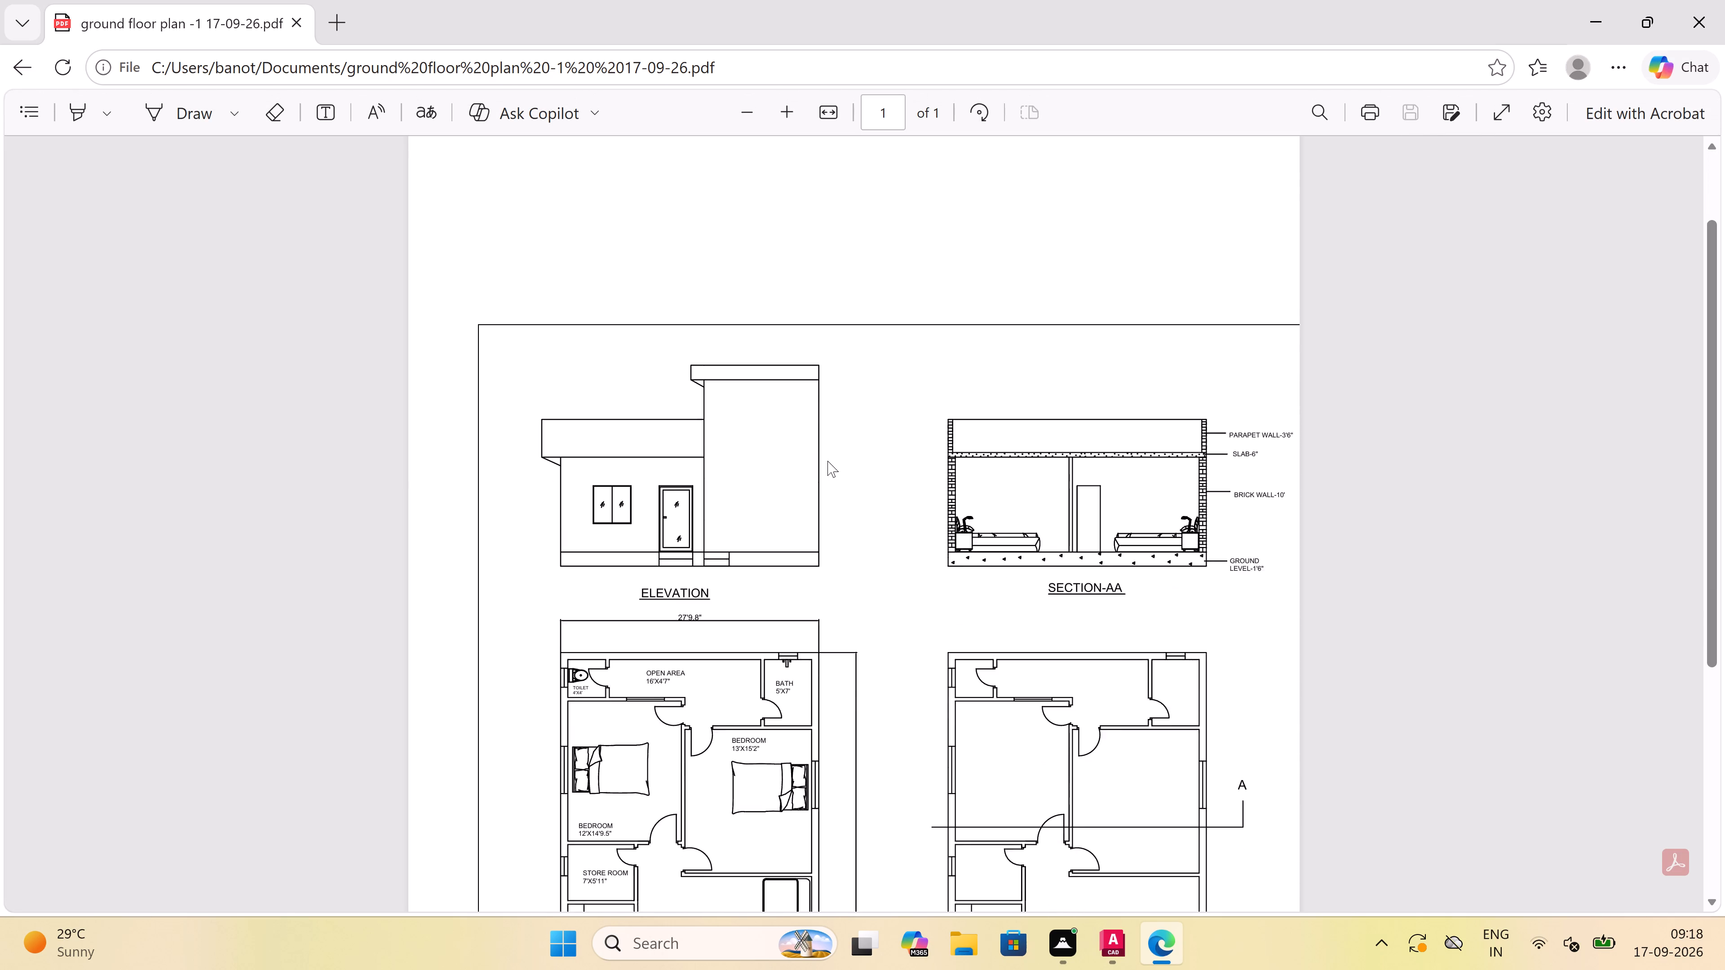
pyautogui.scroll(-4, 827, 461)
pyautogui.scroll(3, 827, 461)
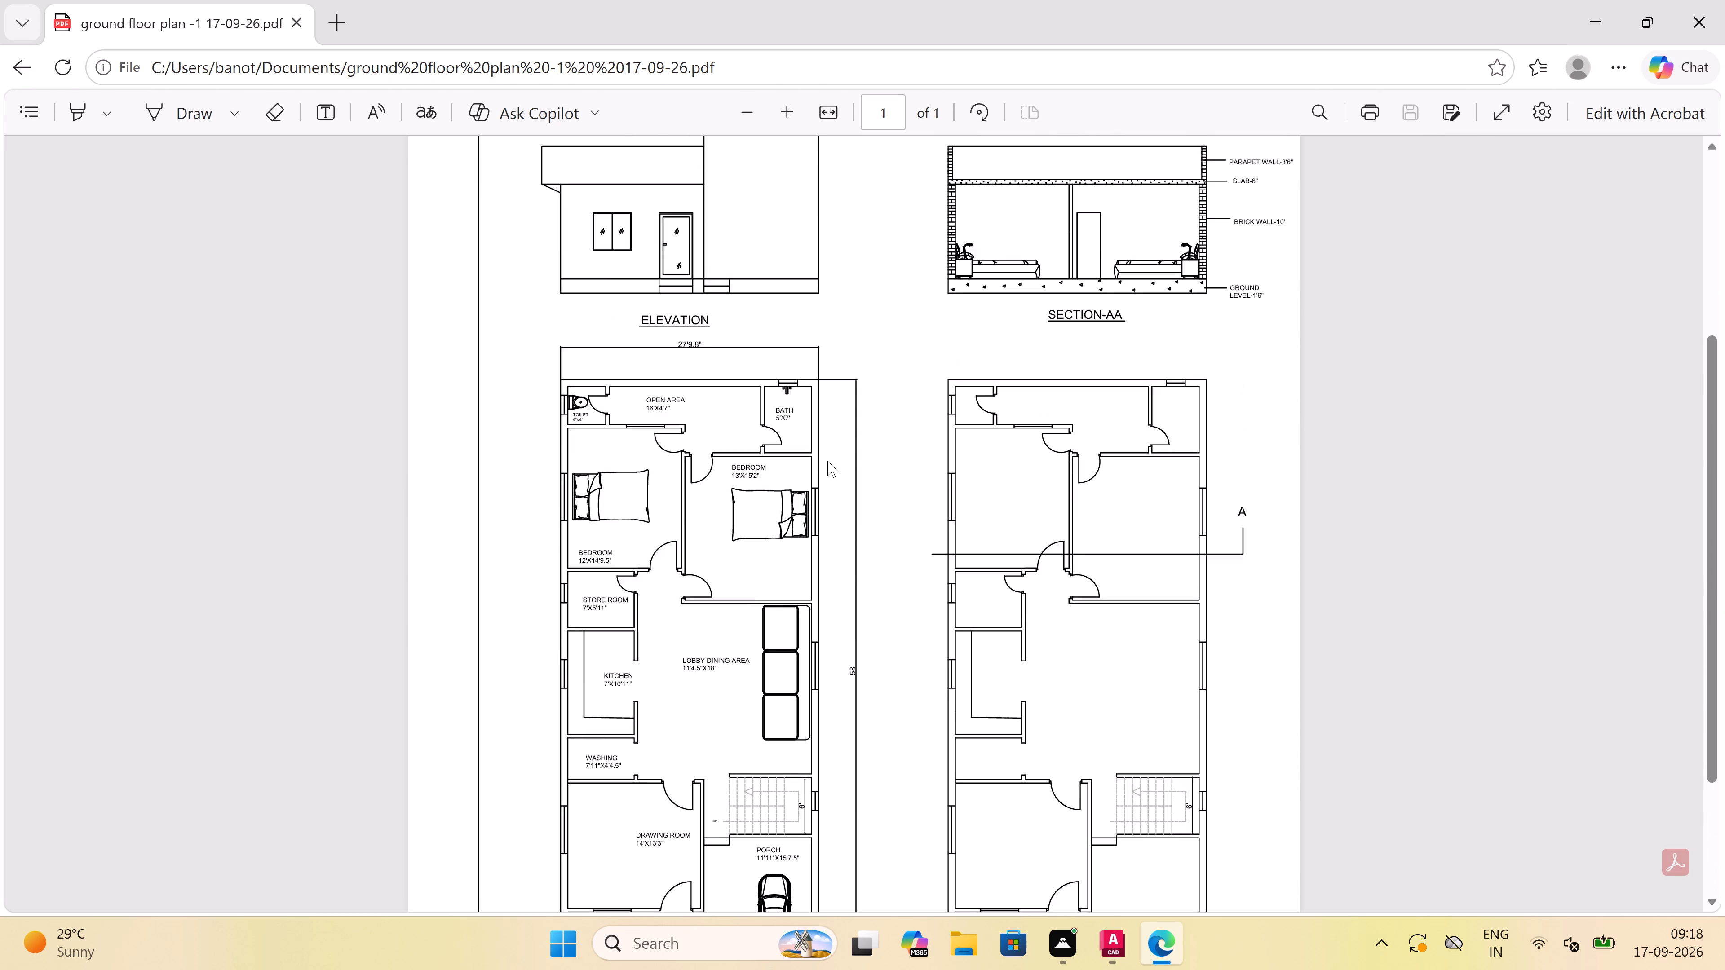
pyautogui.scroll(4, 827, 461)
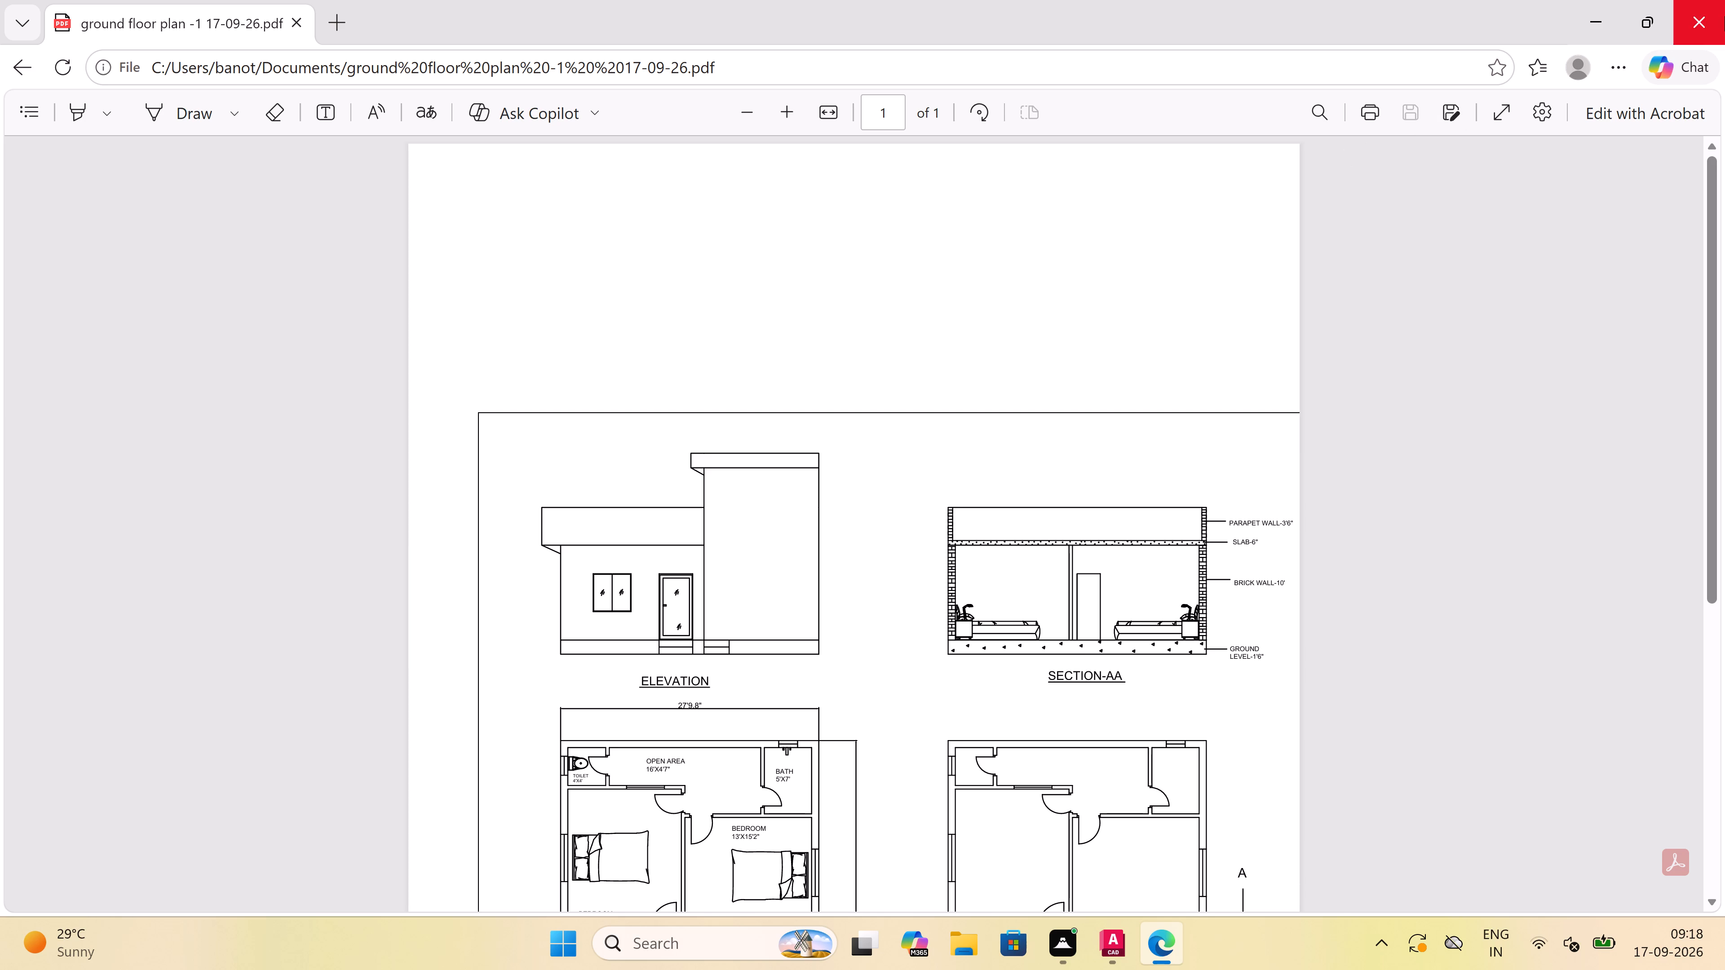
pyautogui.click(1724, 16)
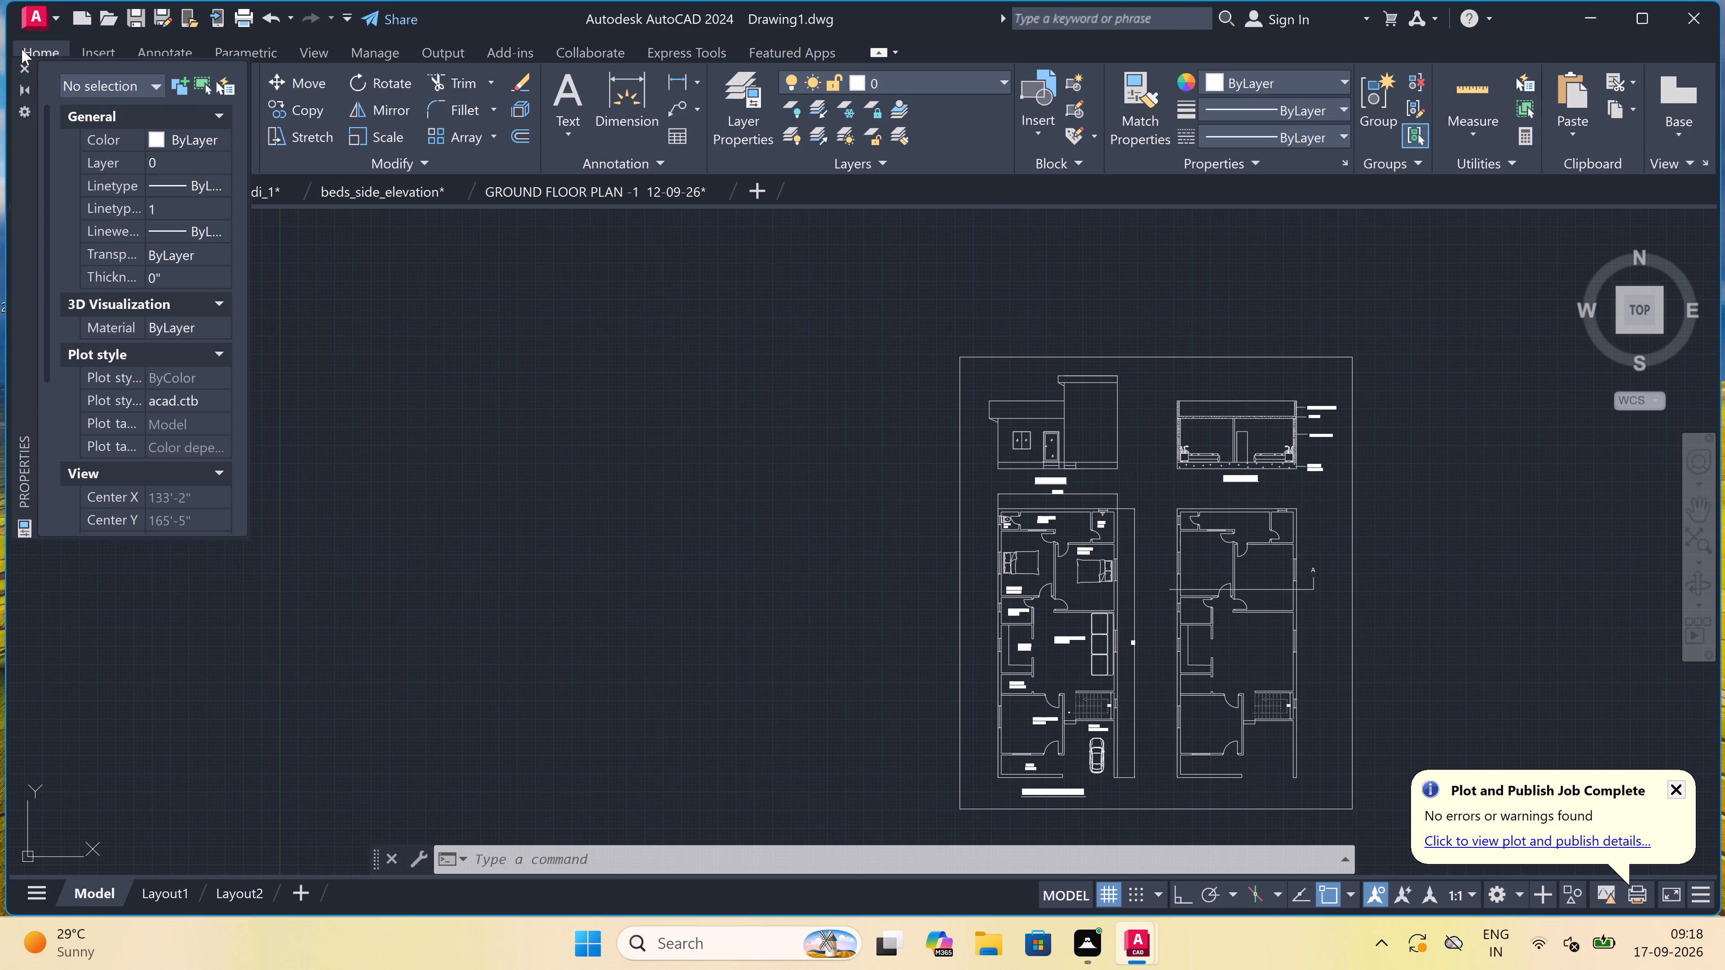
# Save the house drawing in Documents as an AutoCAD 2018 drawing named "ground floor plan -1 17-09-26".
pyautogui.click(24, 65)
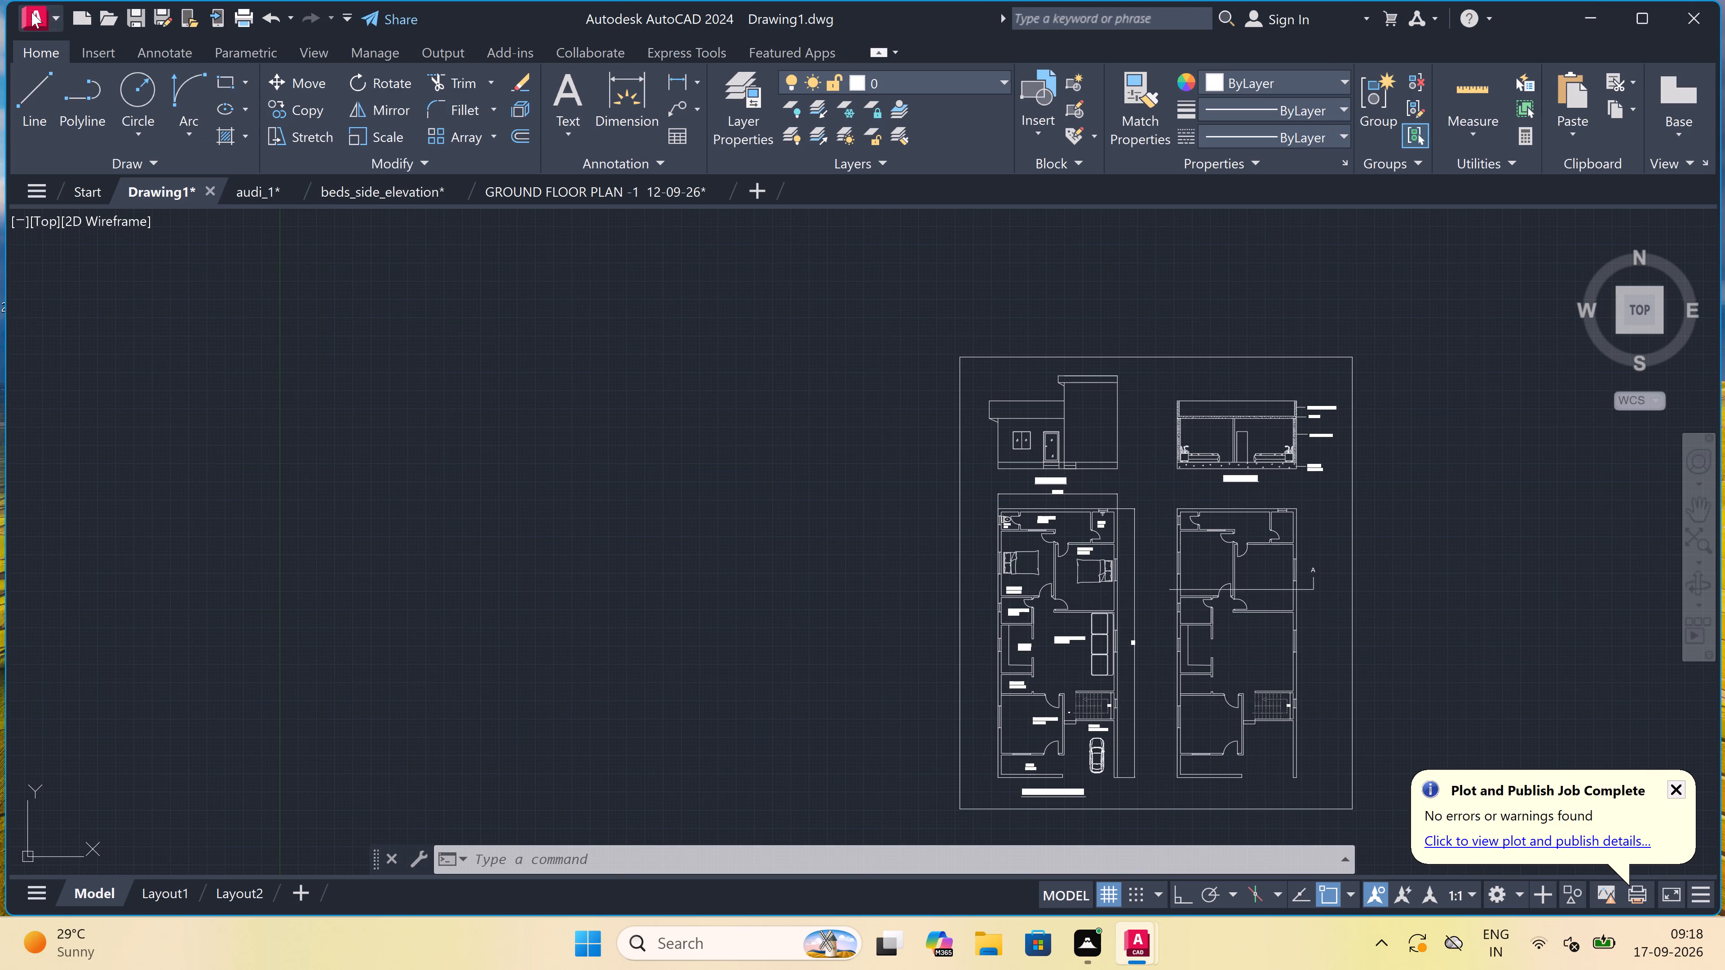
pyautogui.click(31, 12)
pyautogui.click(115, 289)
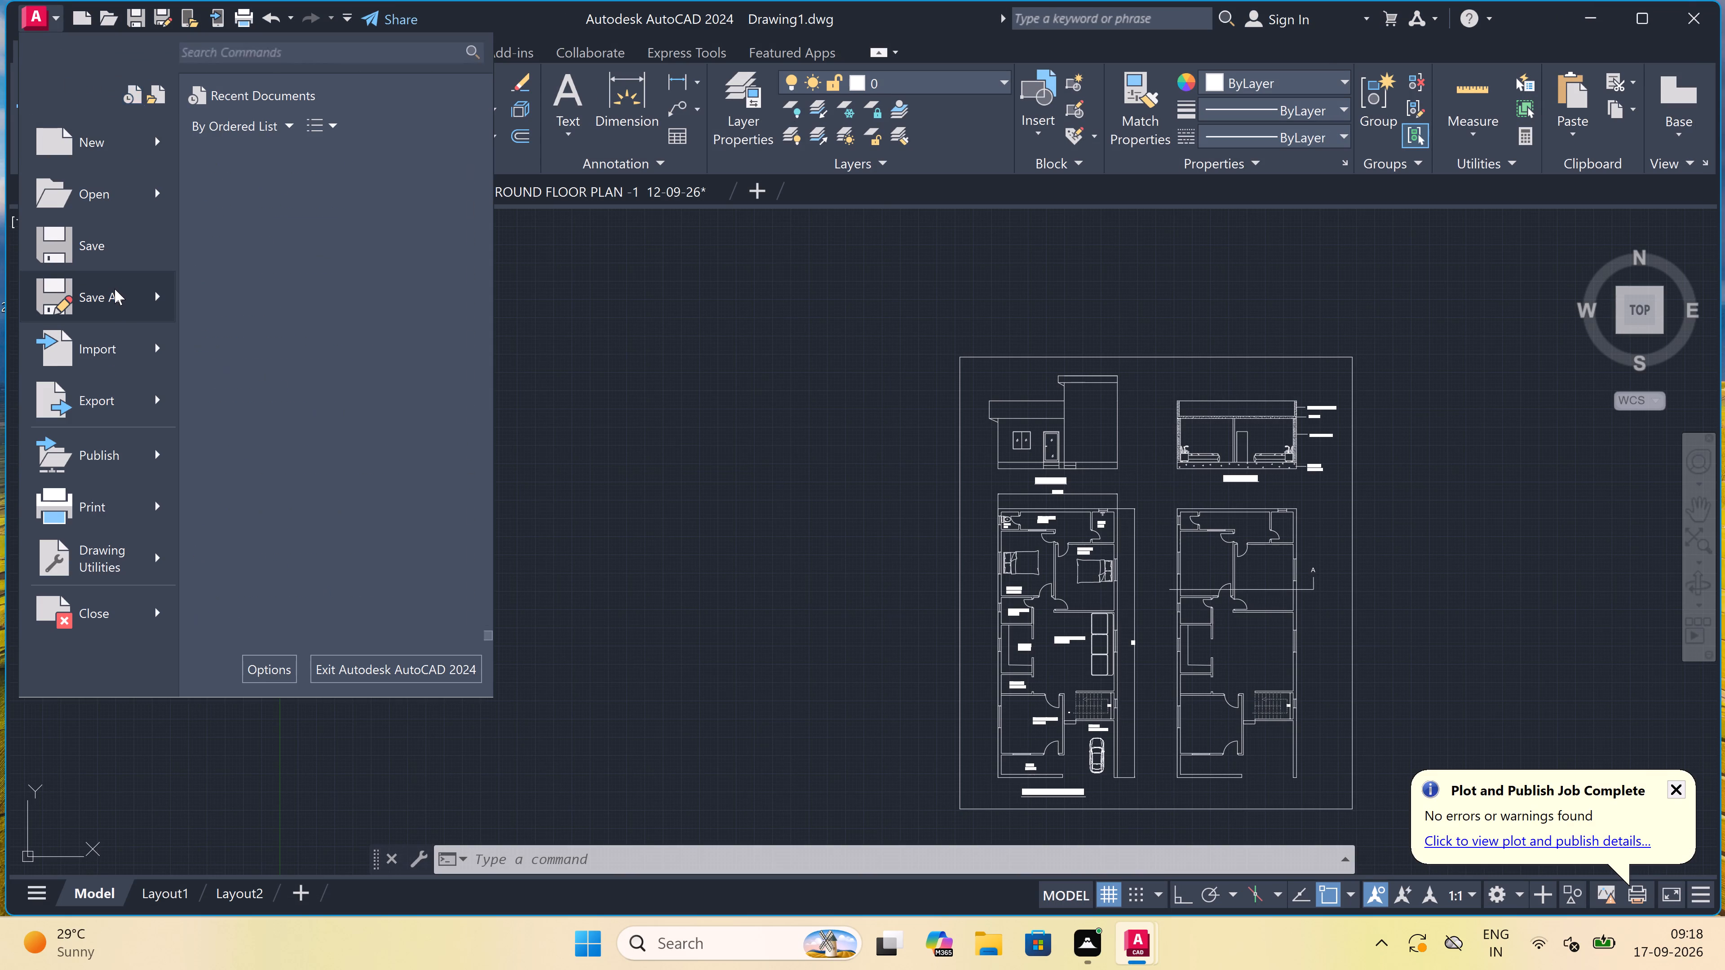
pyautogui.press('BackSpace')
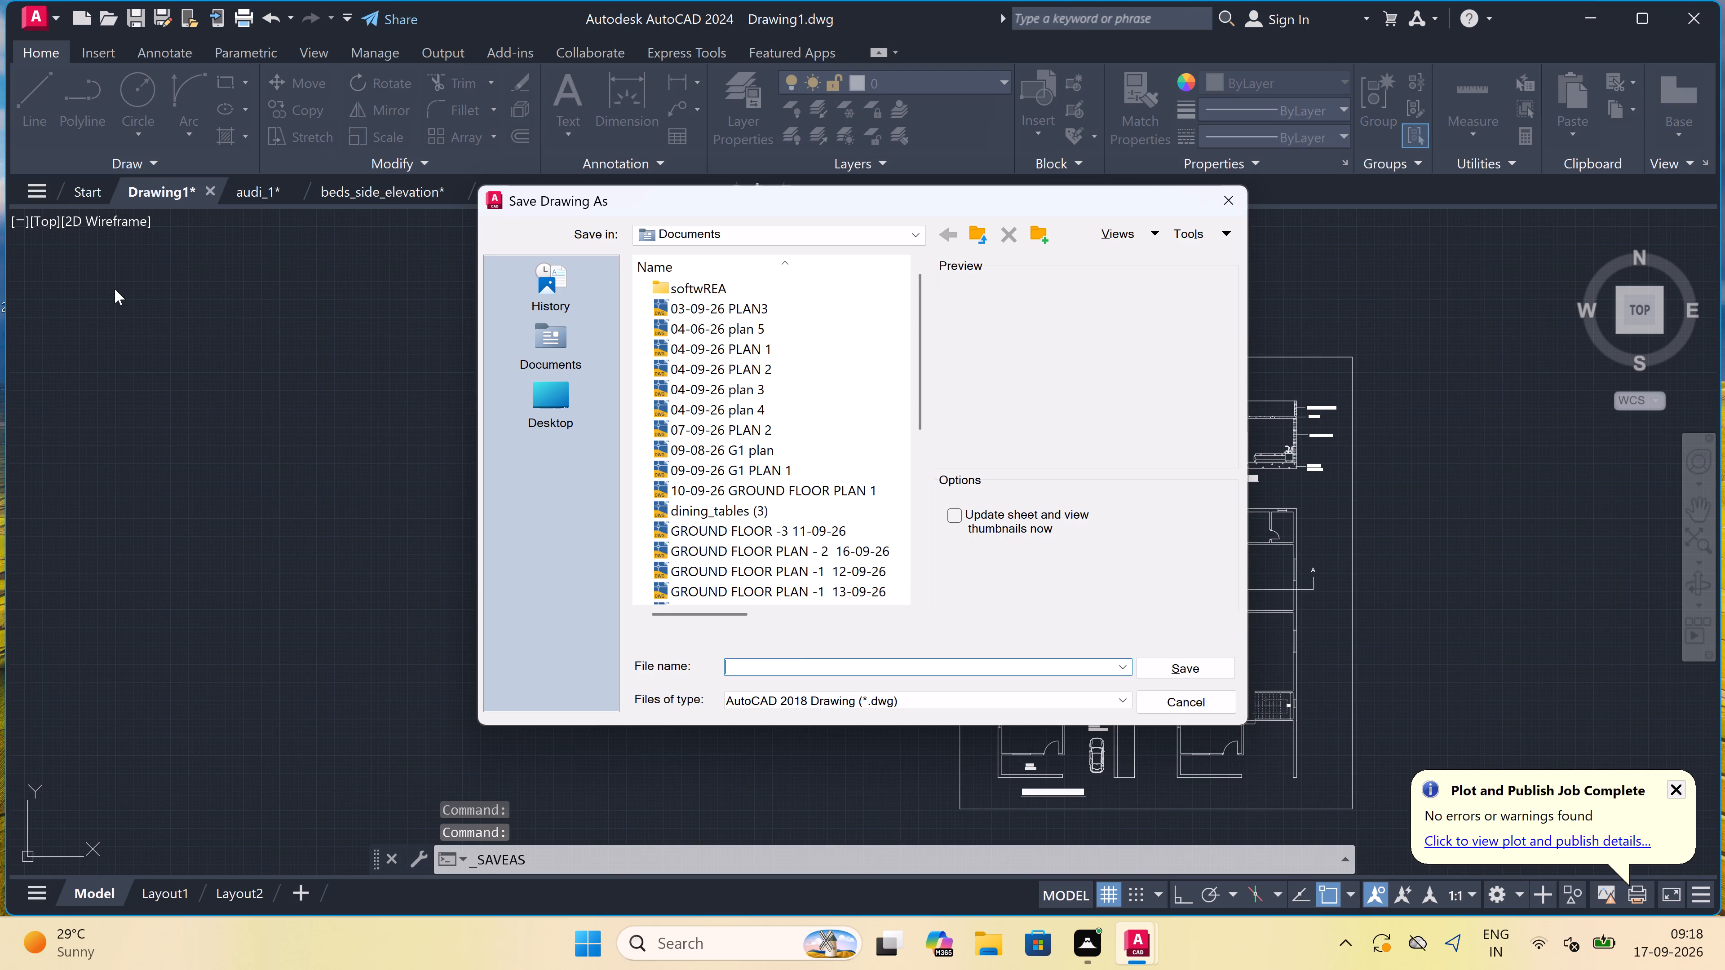
pyautogui.write('ground')
pyautogui.press('space')
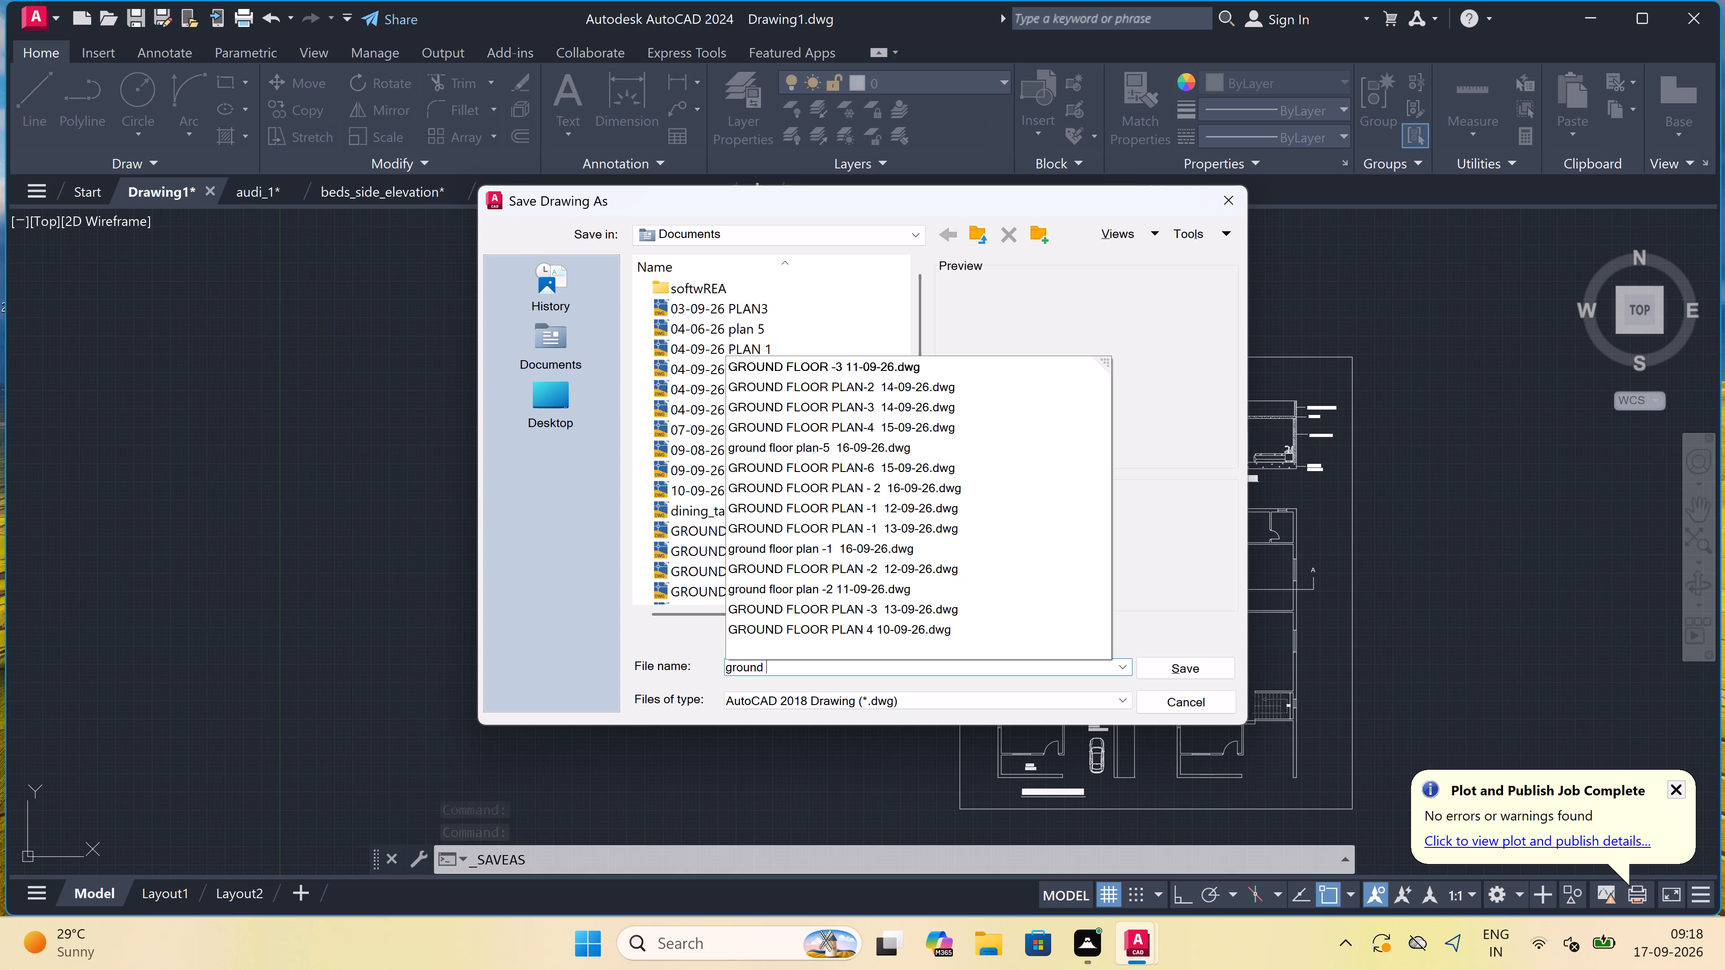
pyautogui.write('floor')
pyautogui.press('space')
pyautogui.write('plan')
pyautogui.press('space')
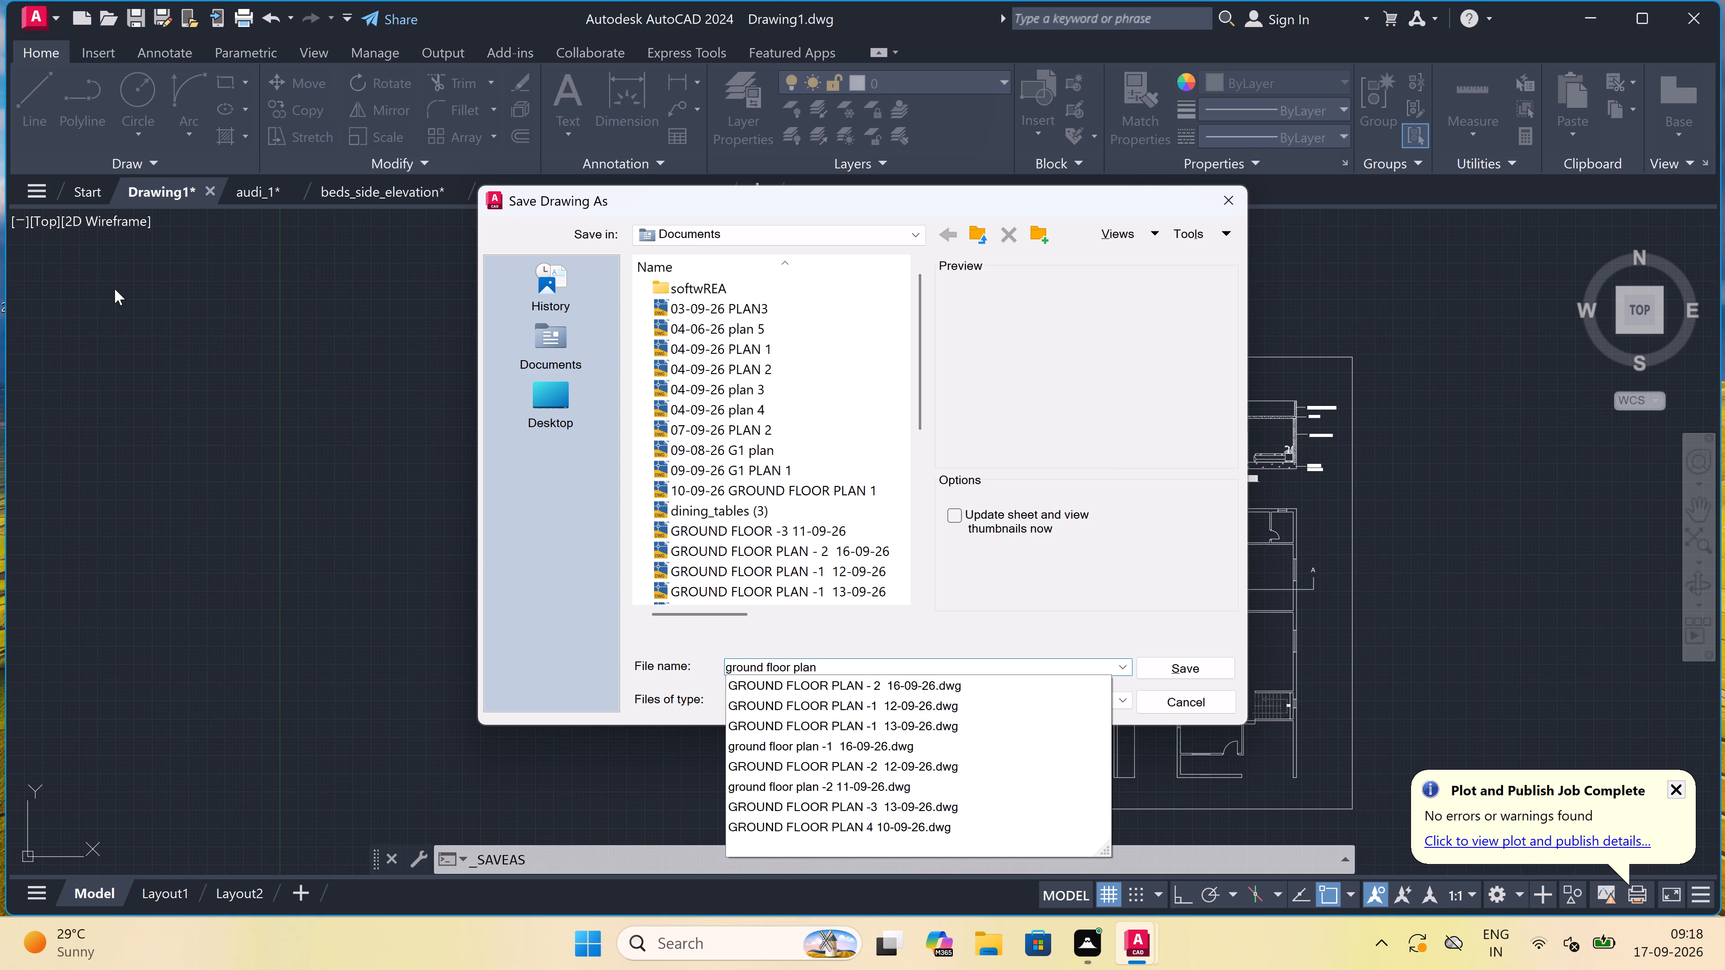
pyautogui.write('-1')
pyautogui.press('space')
pyautogui.press('space')
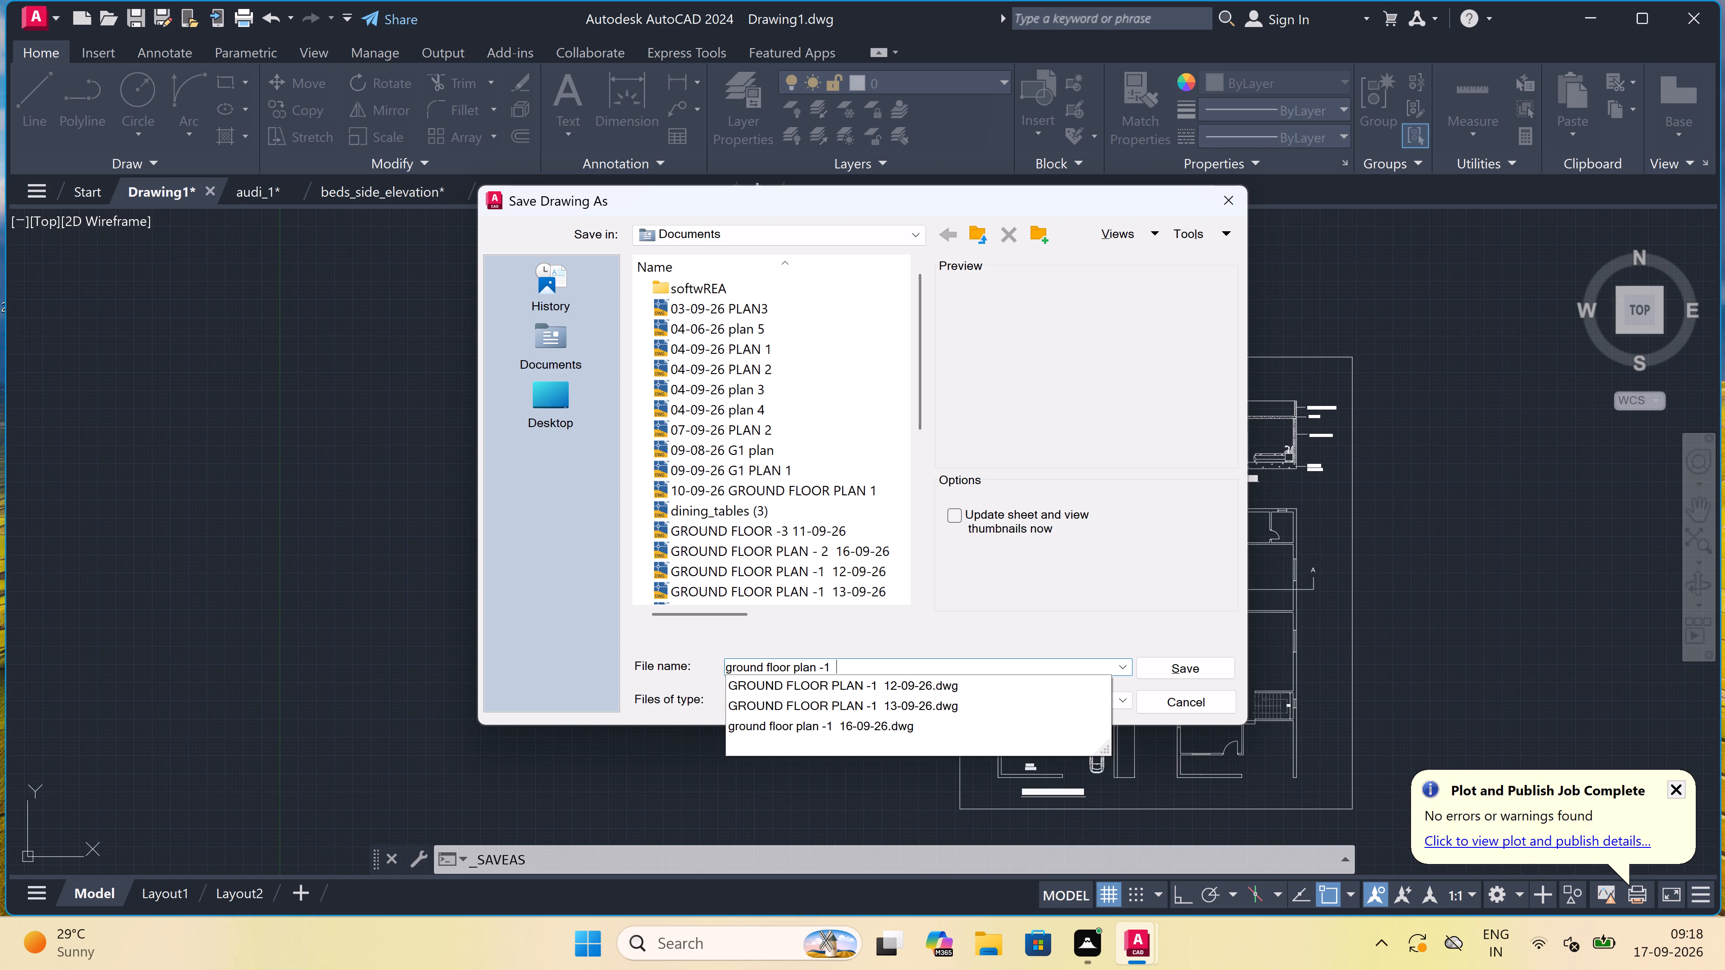
pyautogui.write('17-09-')
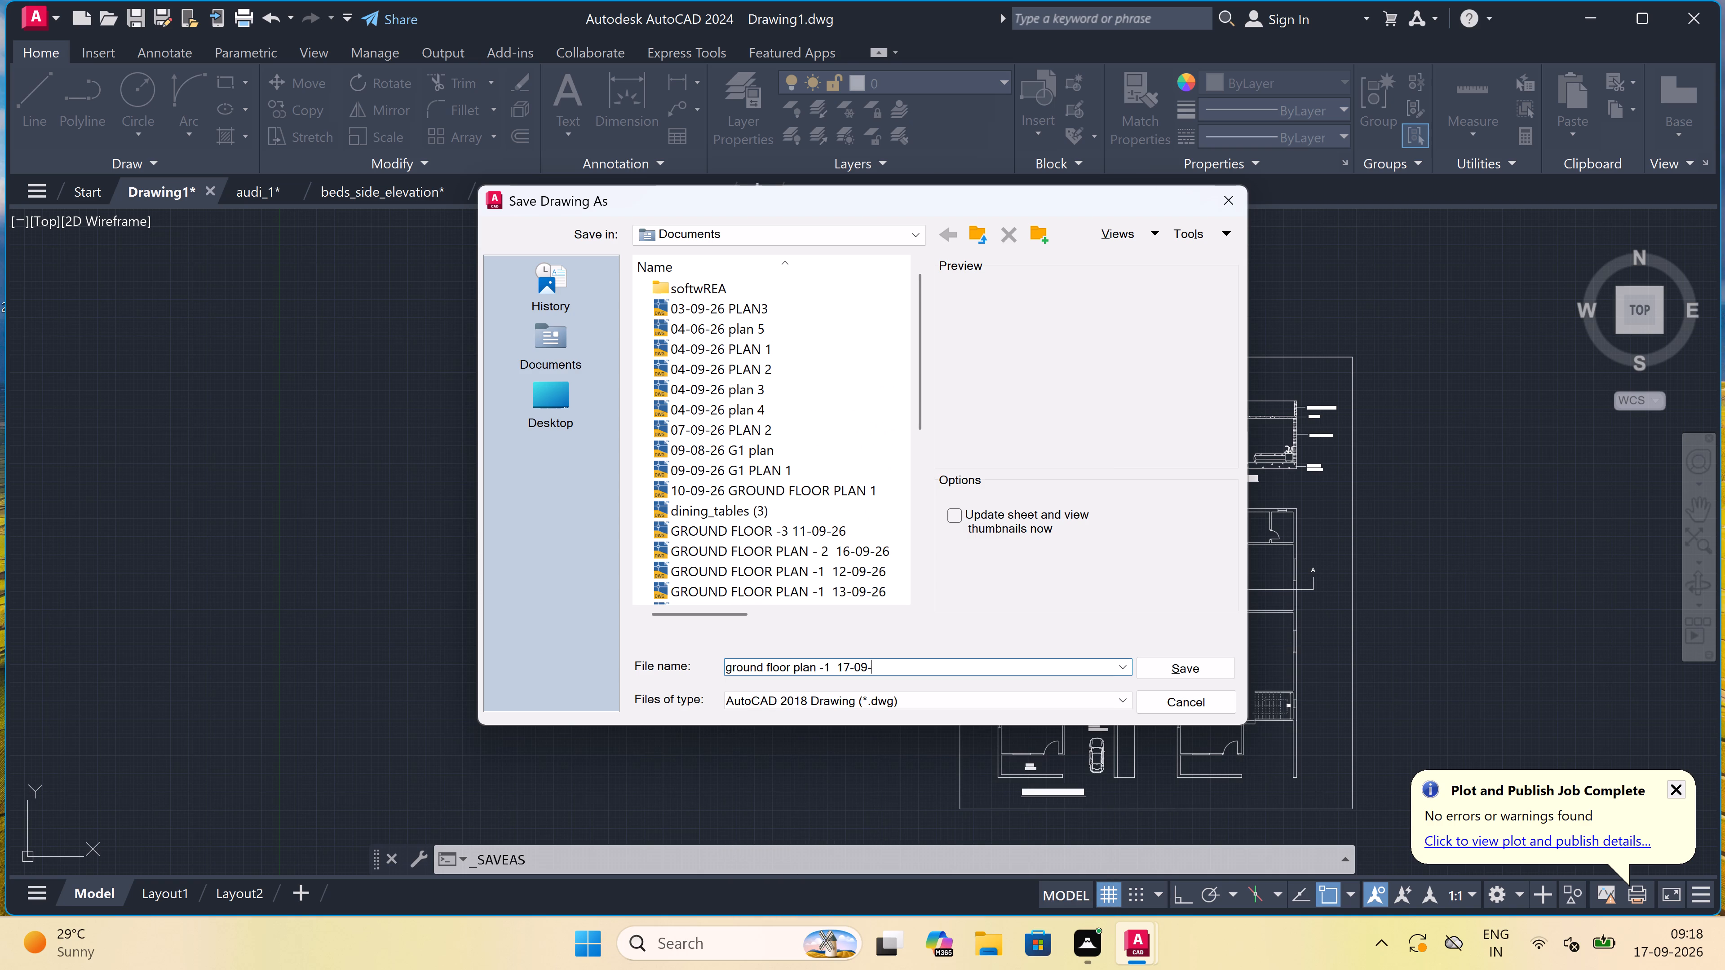
pyautogui.press('2')
pyautogui.press('6')
pyautogui.click(1177, 670)
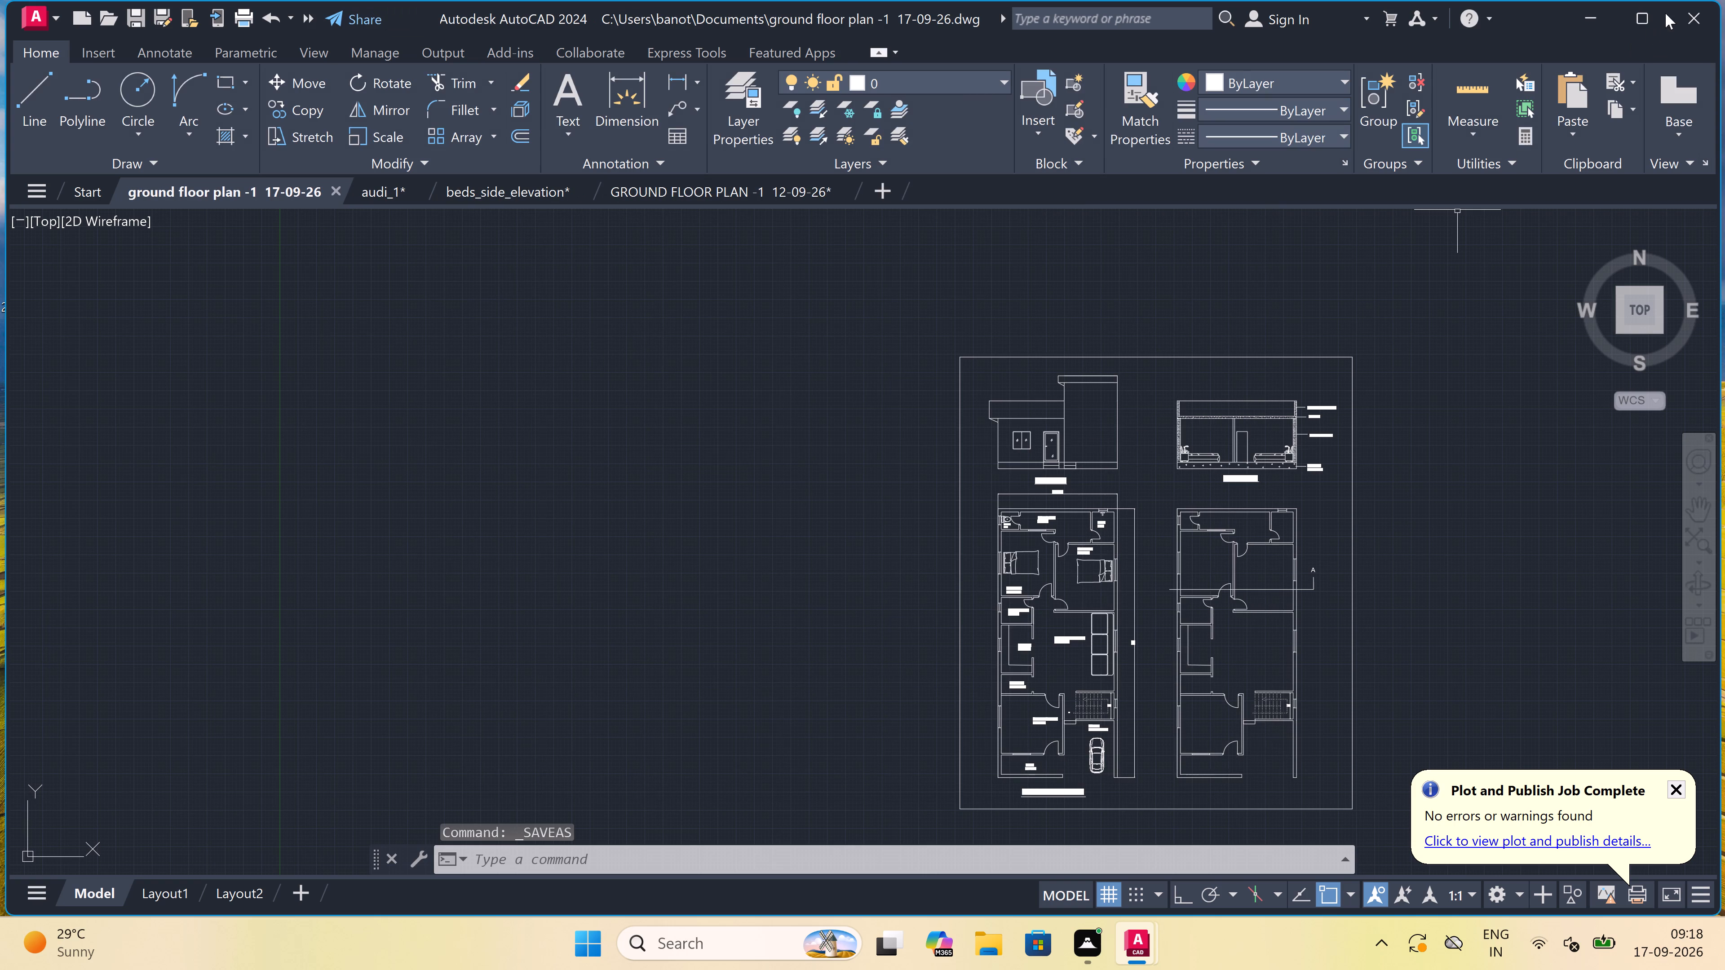
# Exit AutoCAD, answering the save prompts to close the open audi_1 and beds_side_elevation drawings.
pyautogui.click(1684, 7)
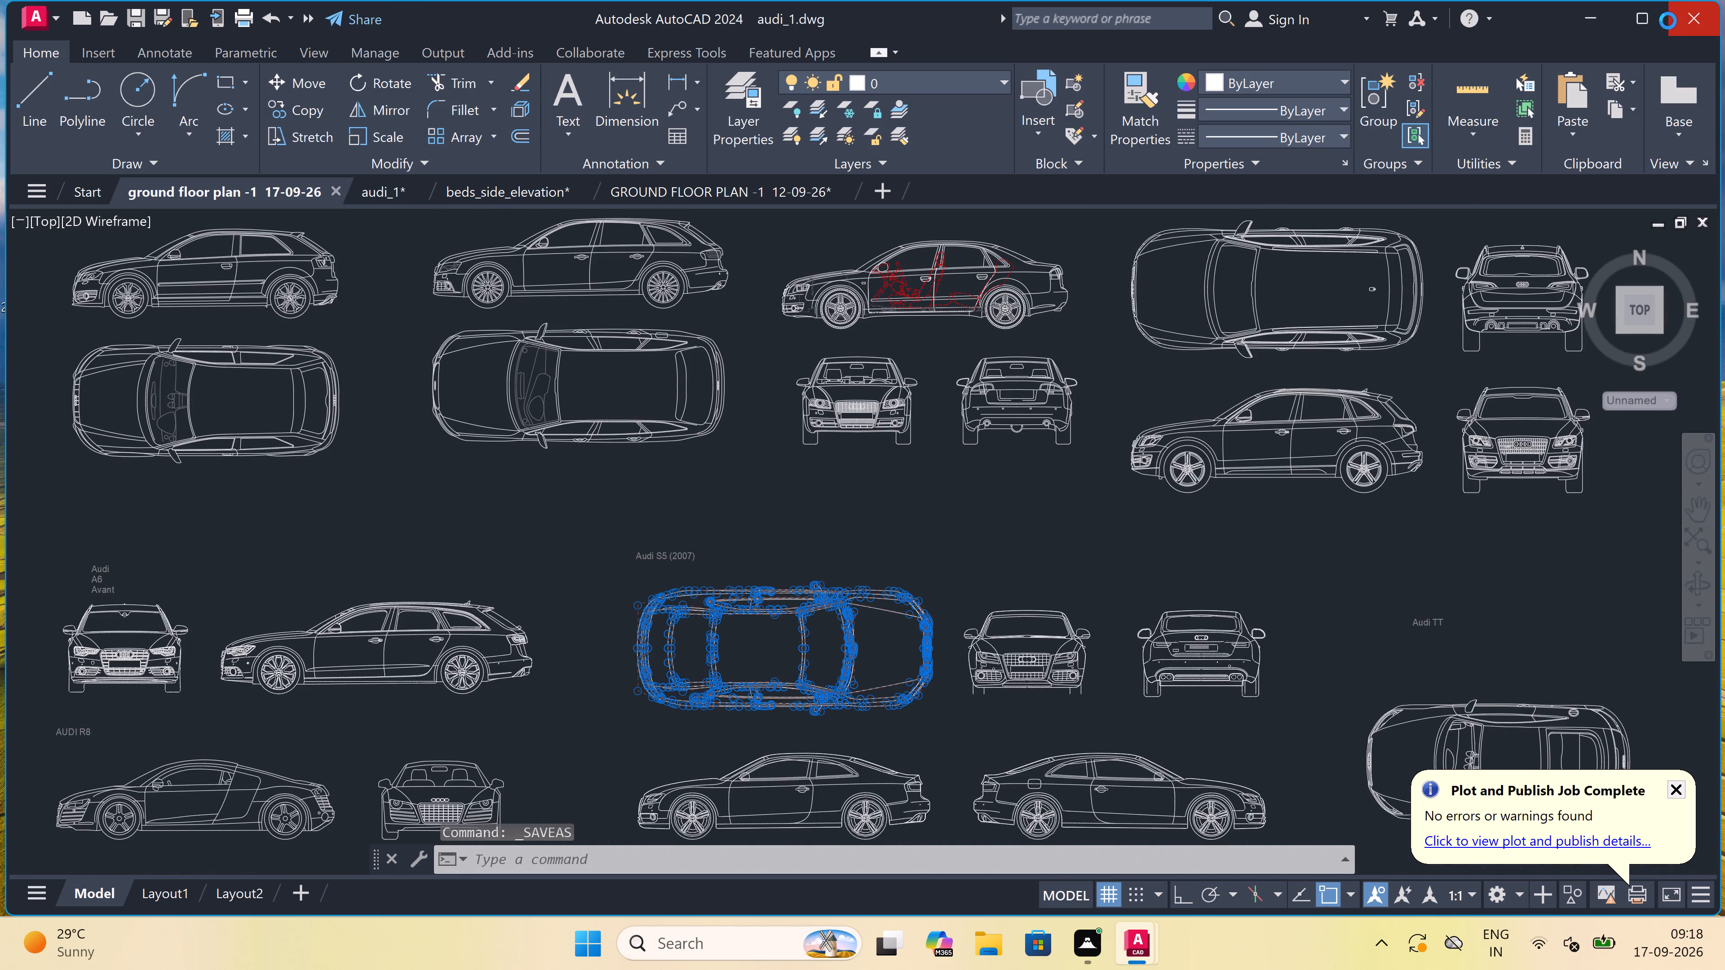
pyautogui.click(826, 509)
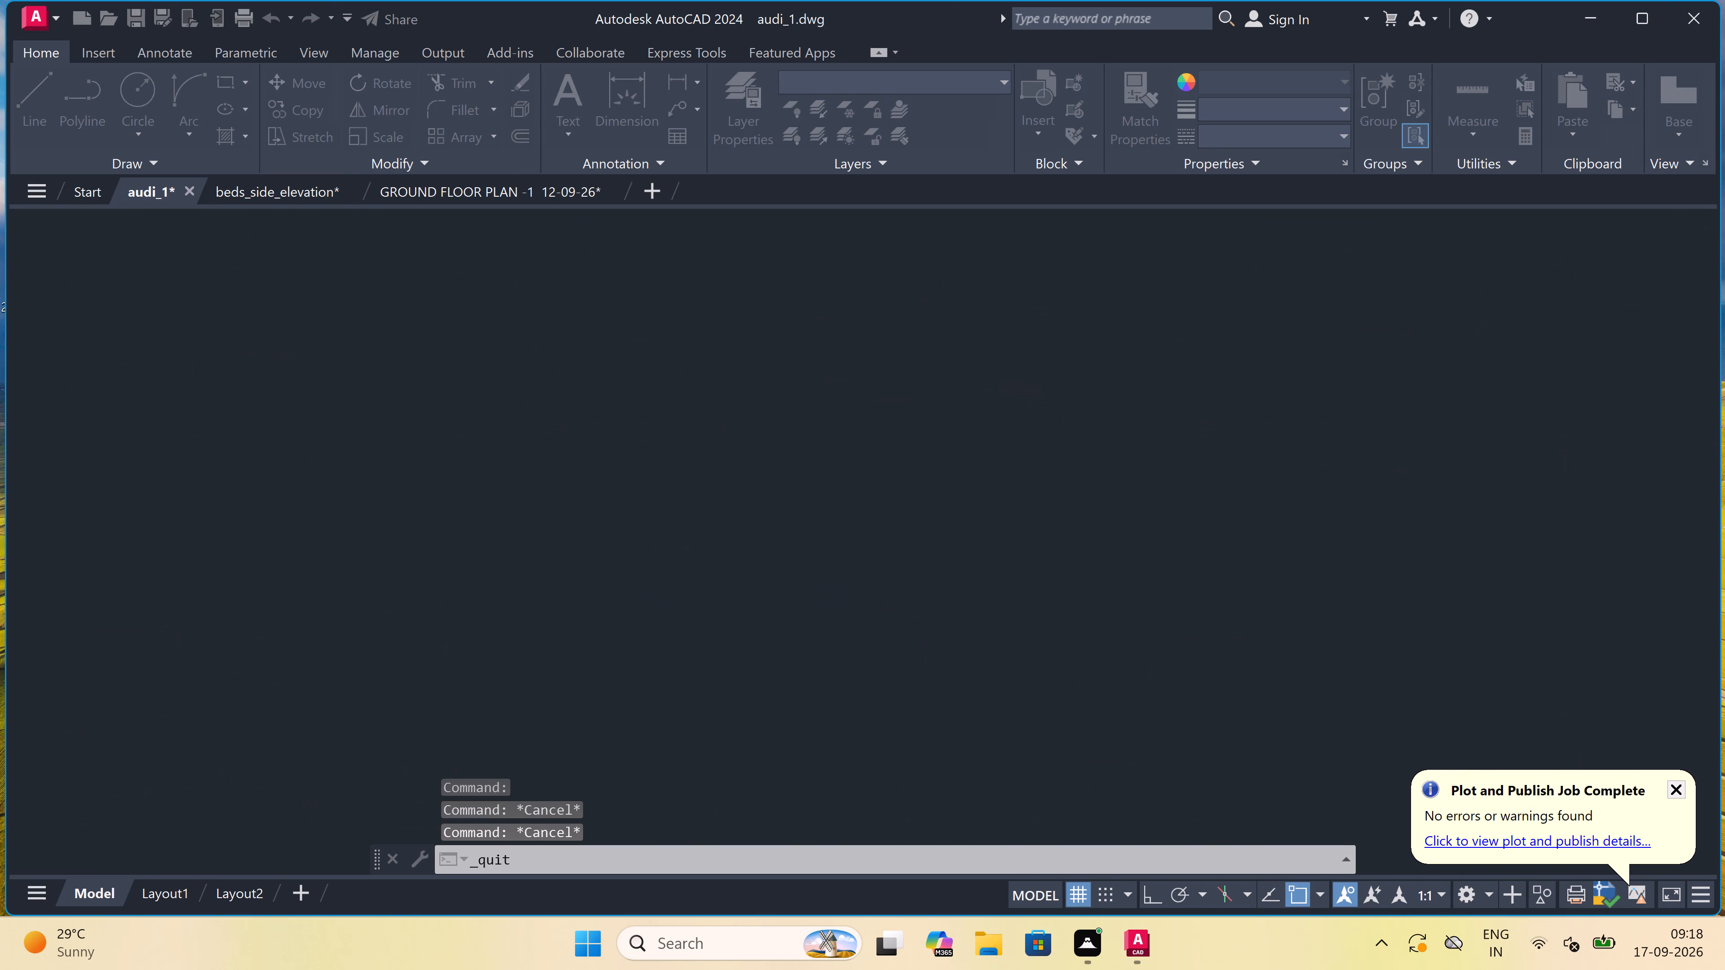
pyautogui.click(826, 509)
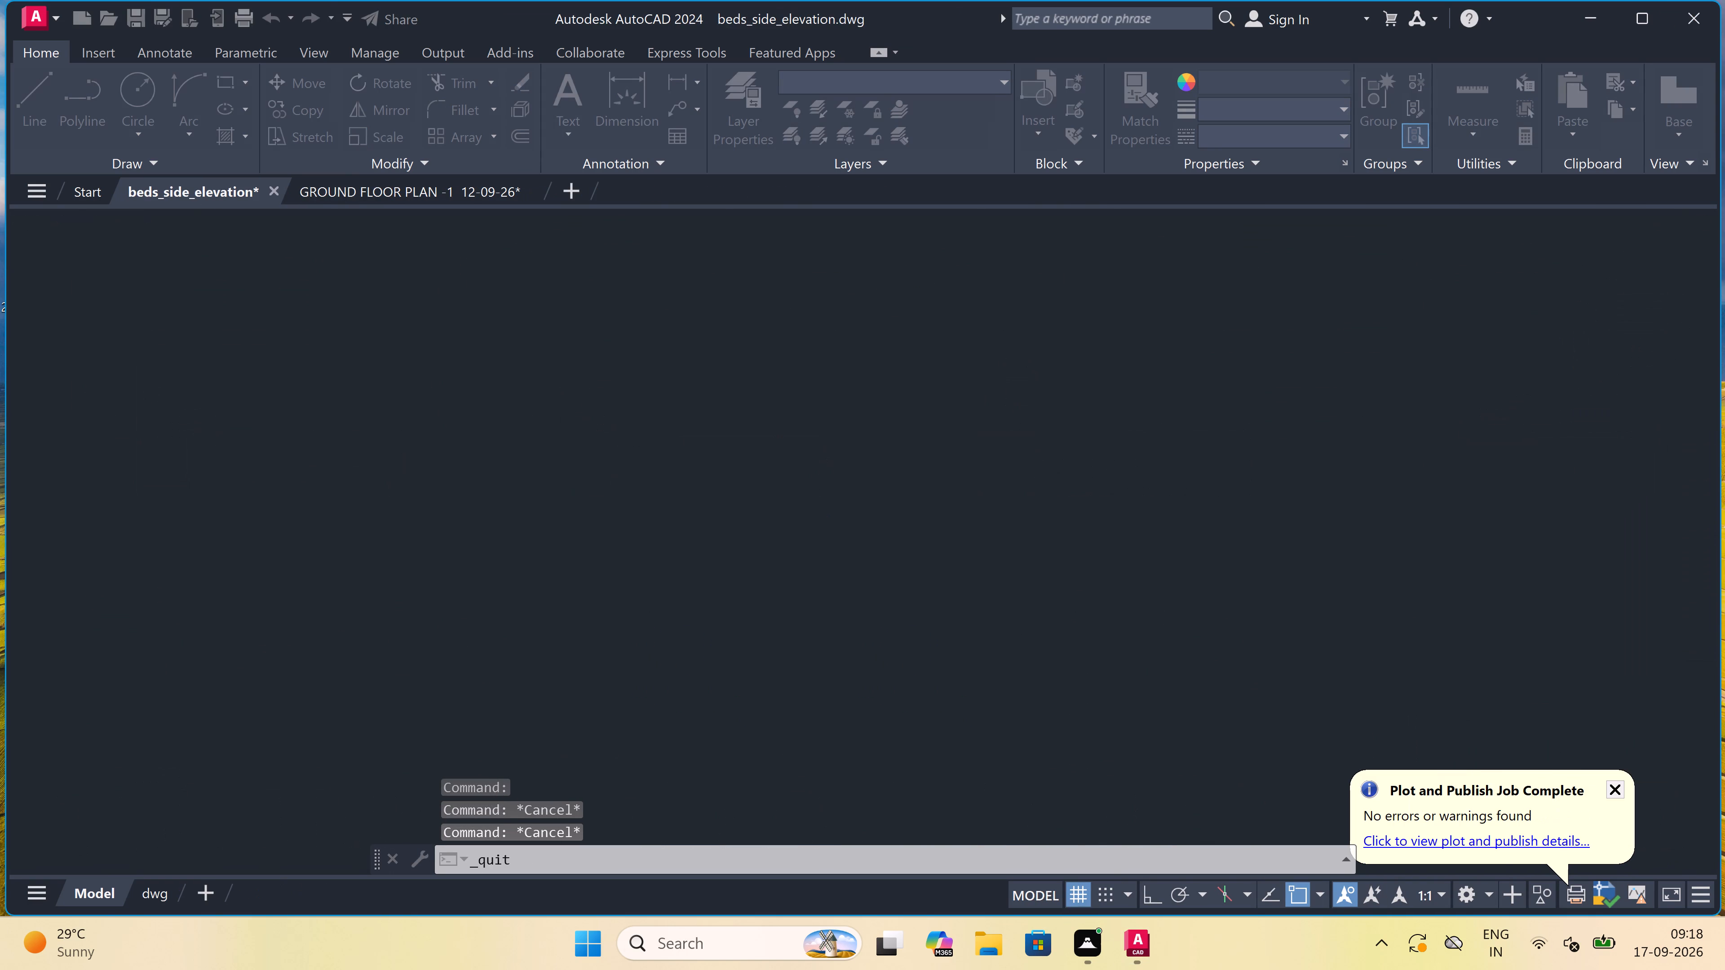
pyautogui.click(824, 503)
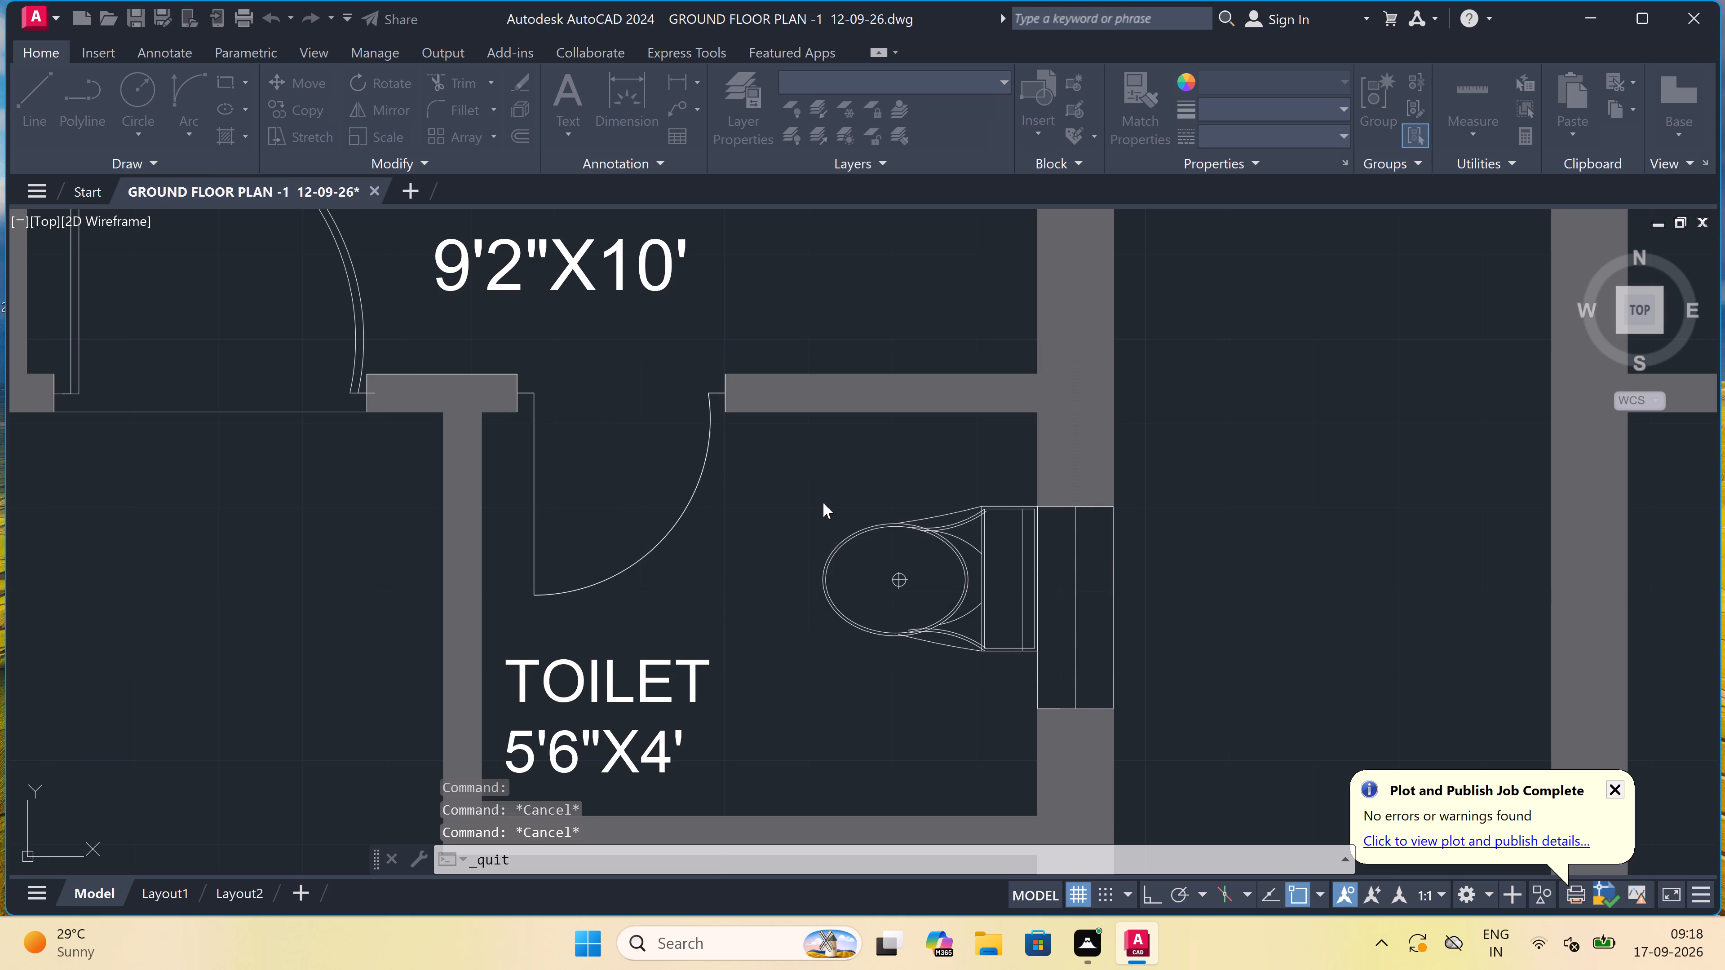